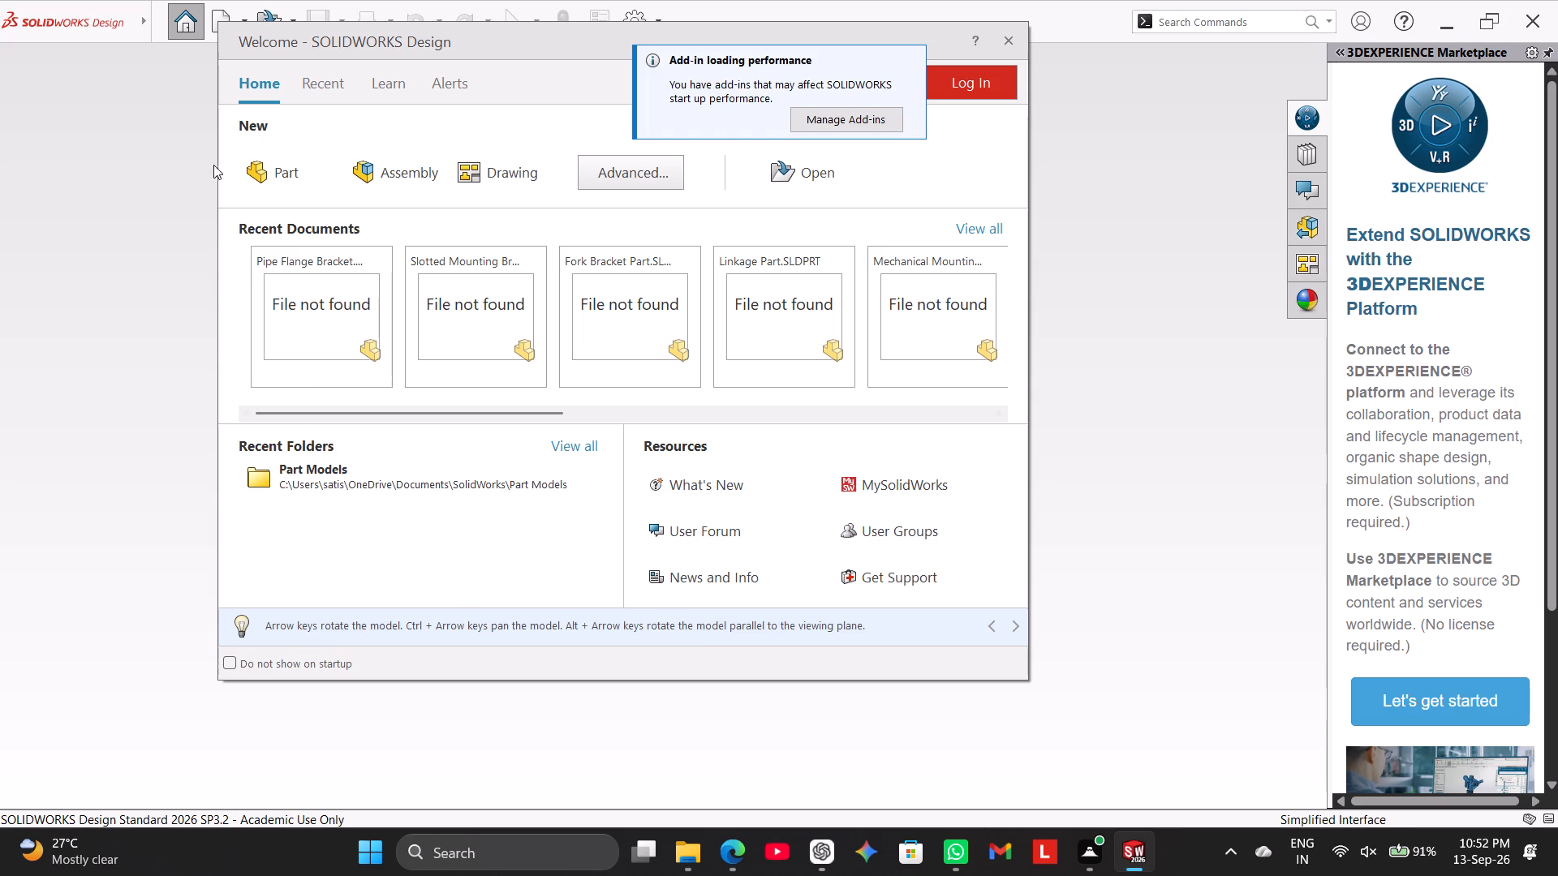
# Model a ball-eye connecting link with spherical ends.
# Create a new part document from the welcome window.
pyautogui.click(250, 168)
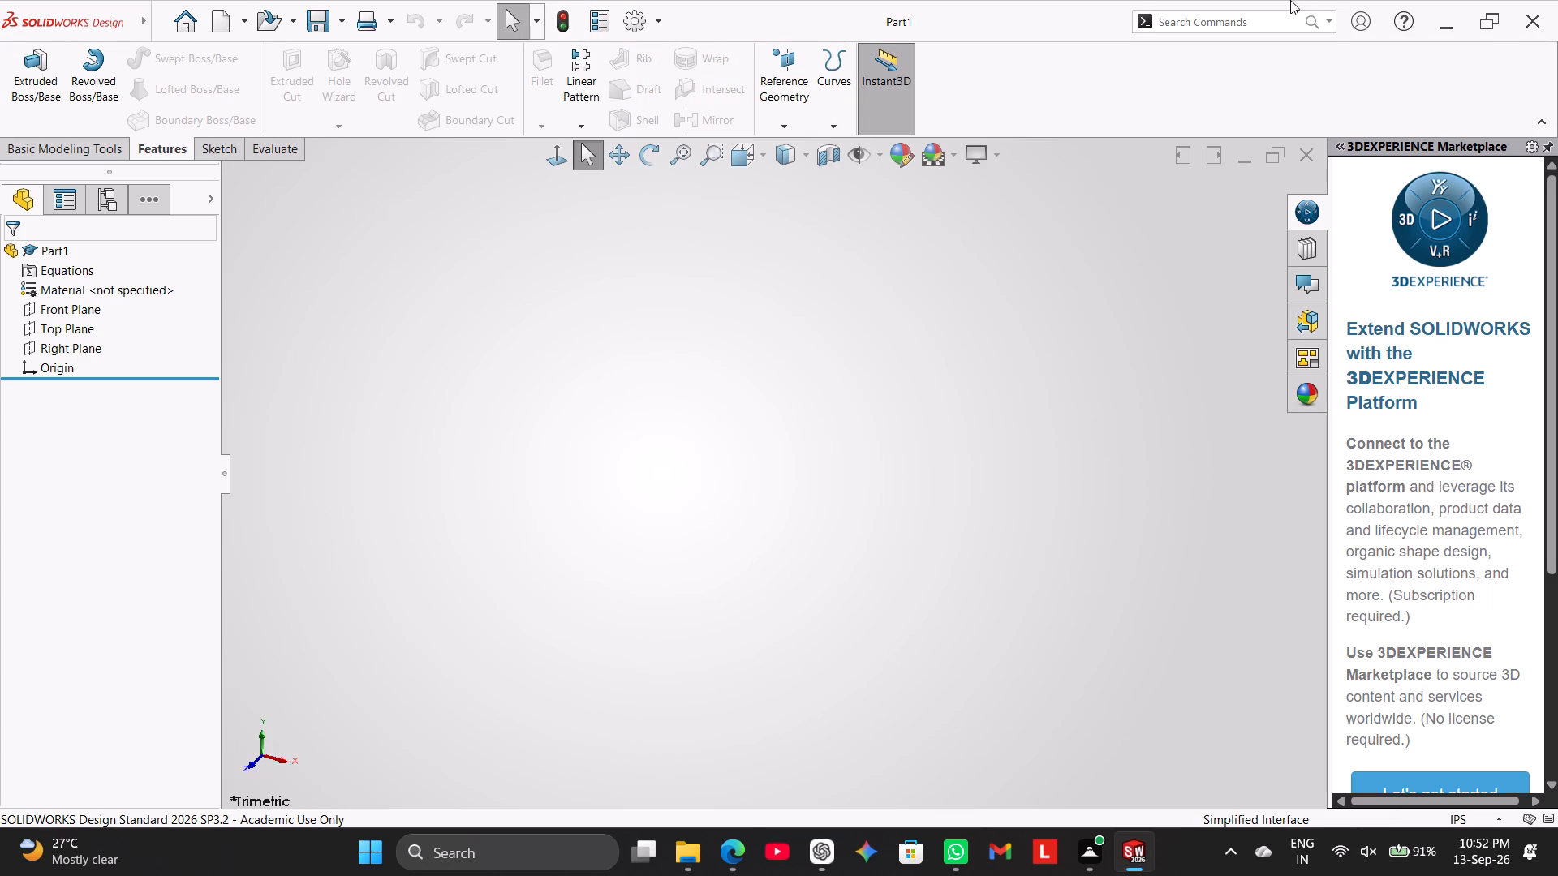
# Create a second new part document.
pyautogui.click(217, 11)
pyautogui.click(436, 364)
pyautogui.click(645, 631)
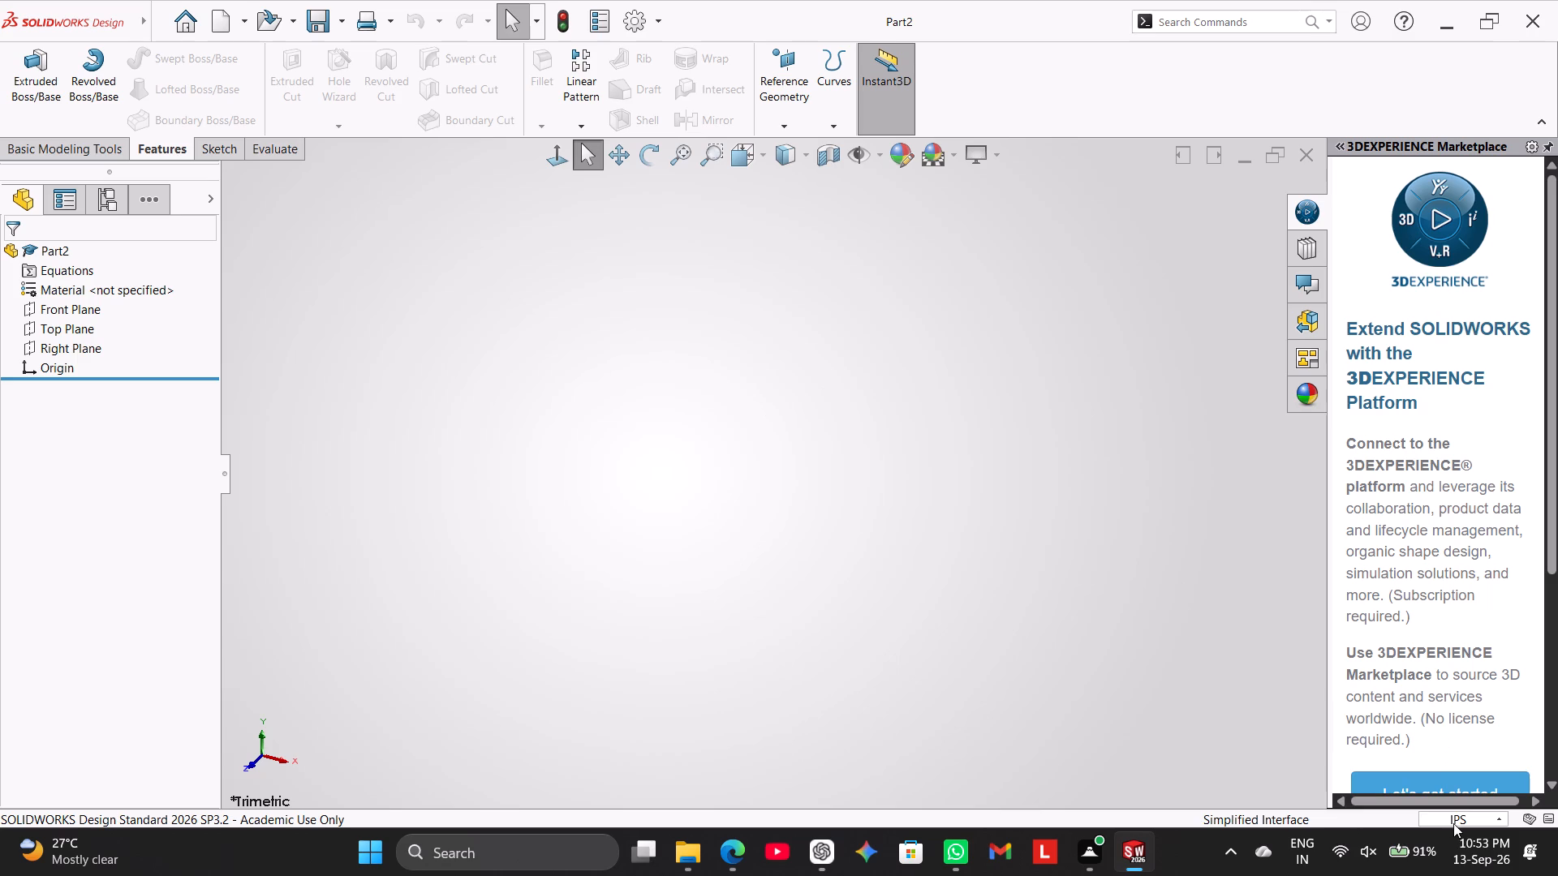
# Set the new part's document units to MMGS (millimeter, gram, second).
pyautogui.click(1453, 823)
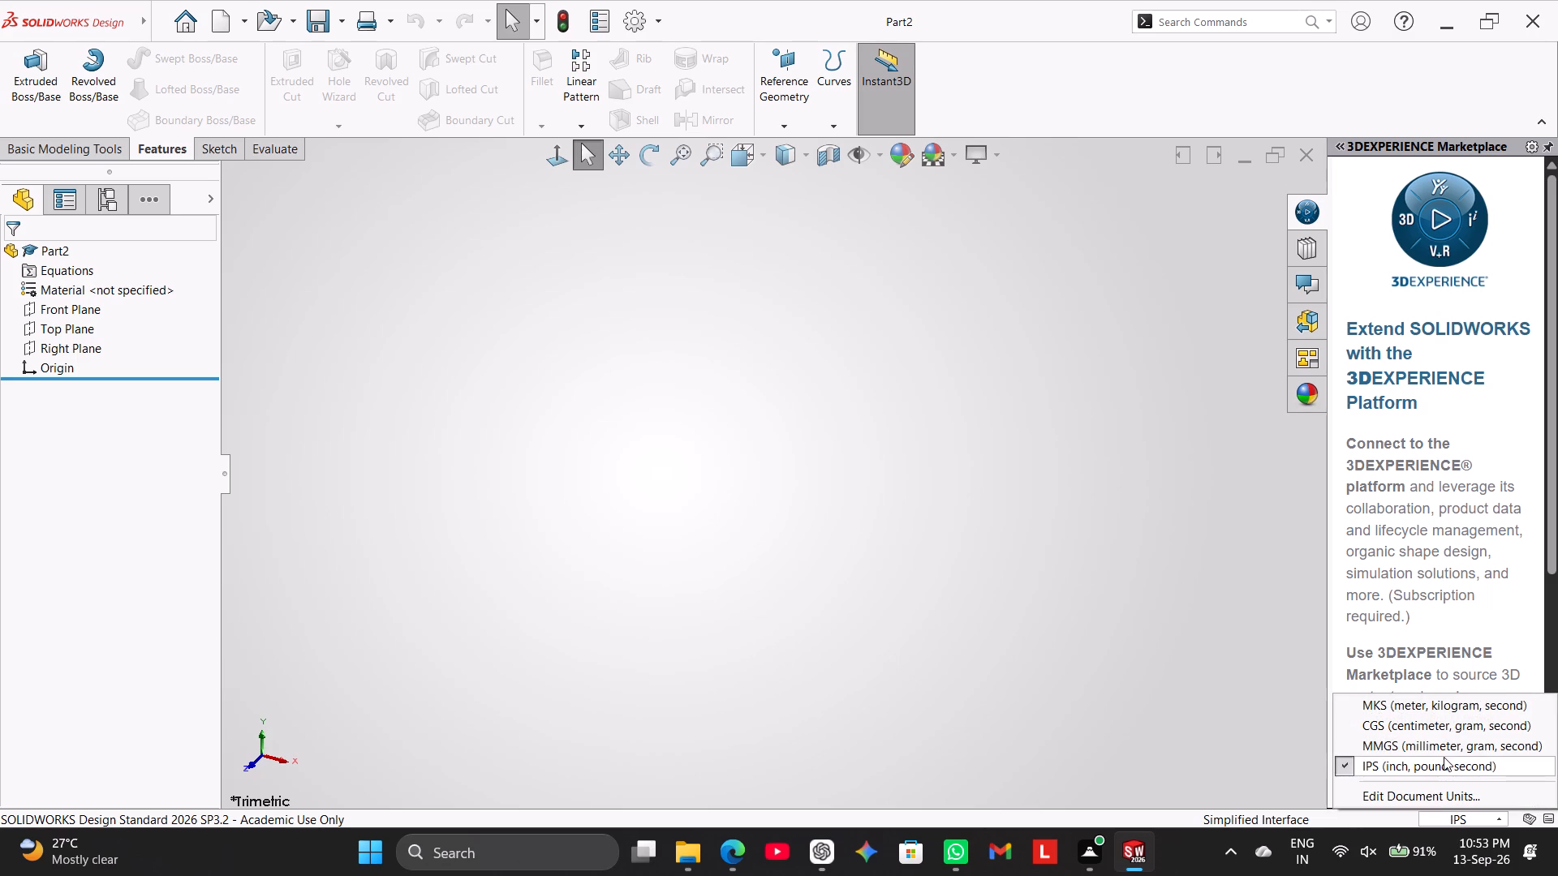
pyautogui.click(1452, 746)
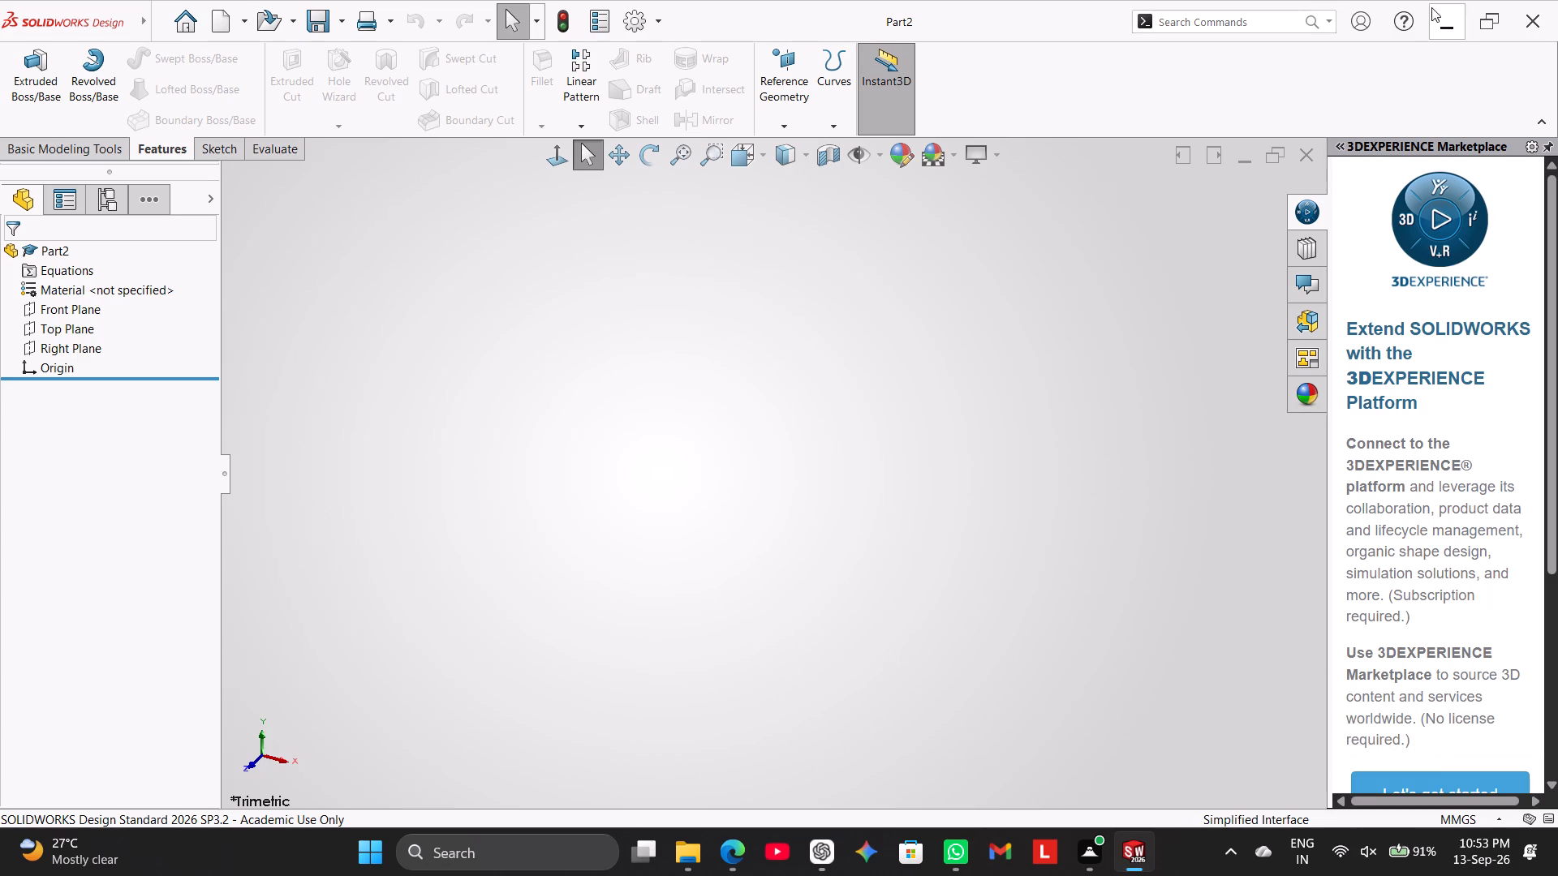
# Collapse the 3DEXPERIENCE Marketplace pane to enlarge the modelling area.
pyautogui.moveTo(1329, 175); pyautogui.dragTo(1557, 170)
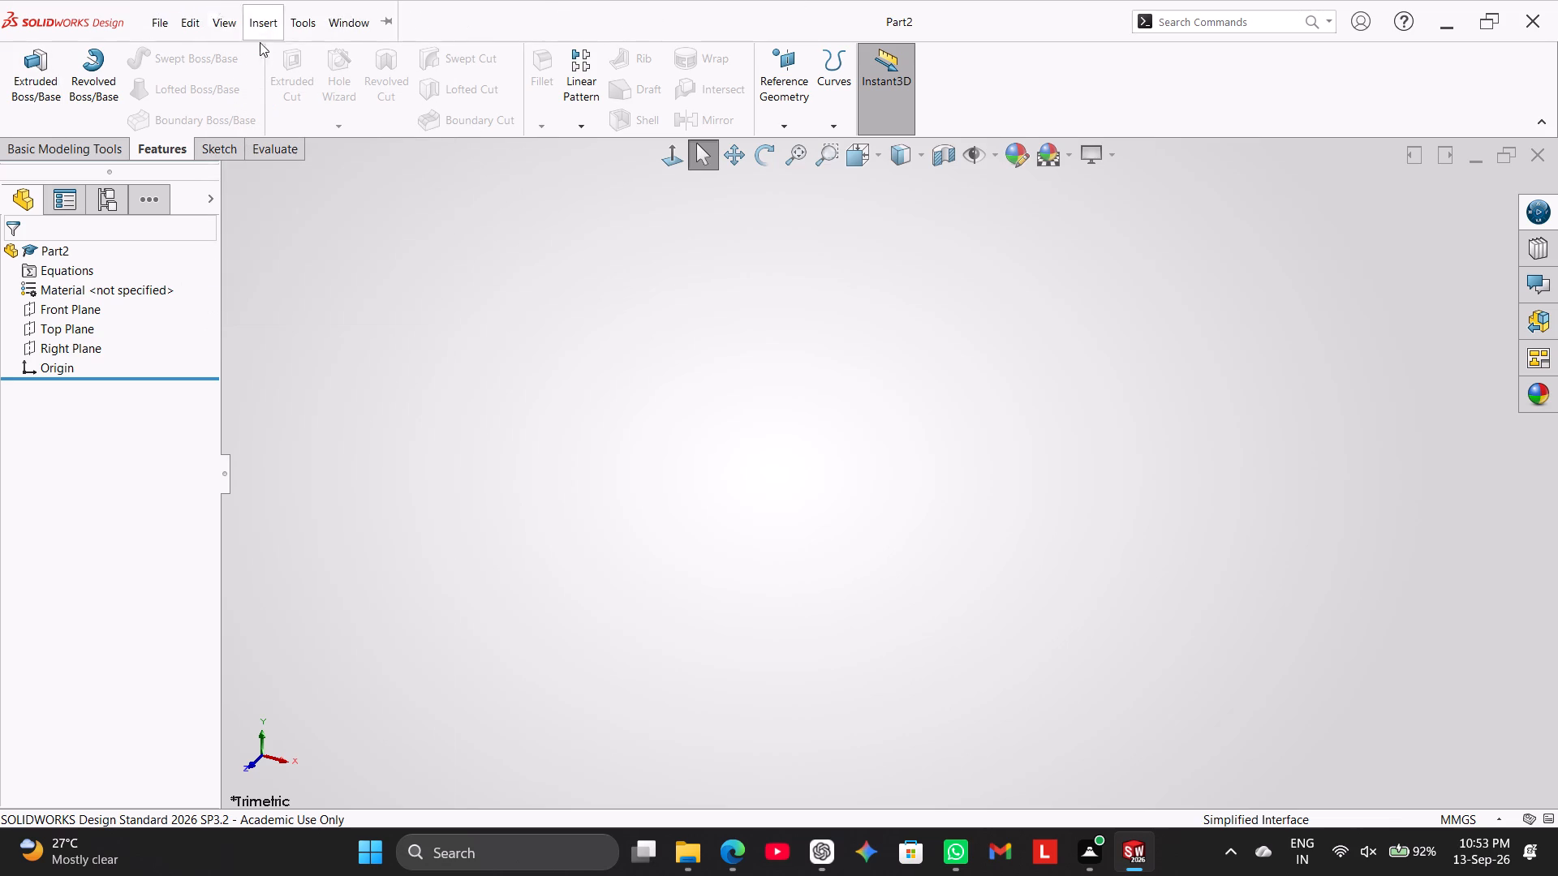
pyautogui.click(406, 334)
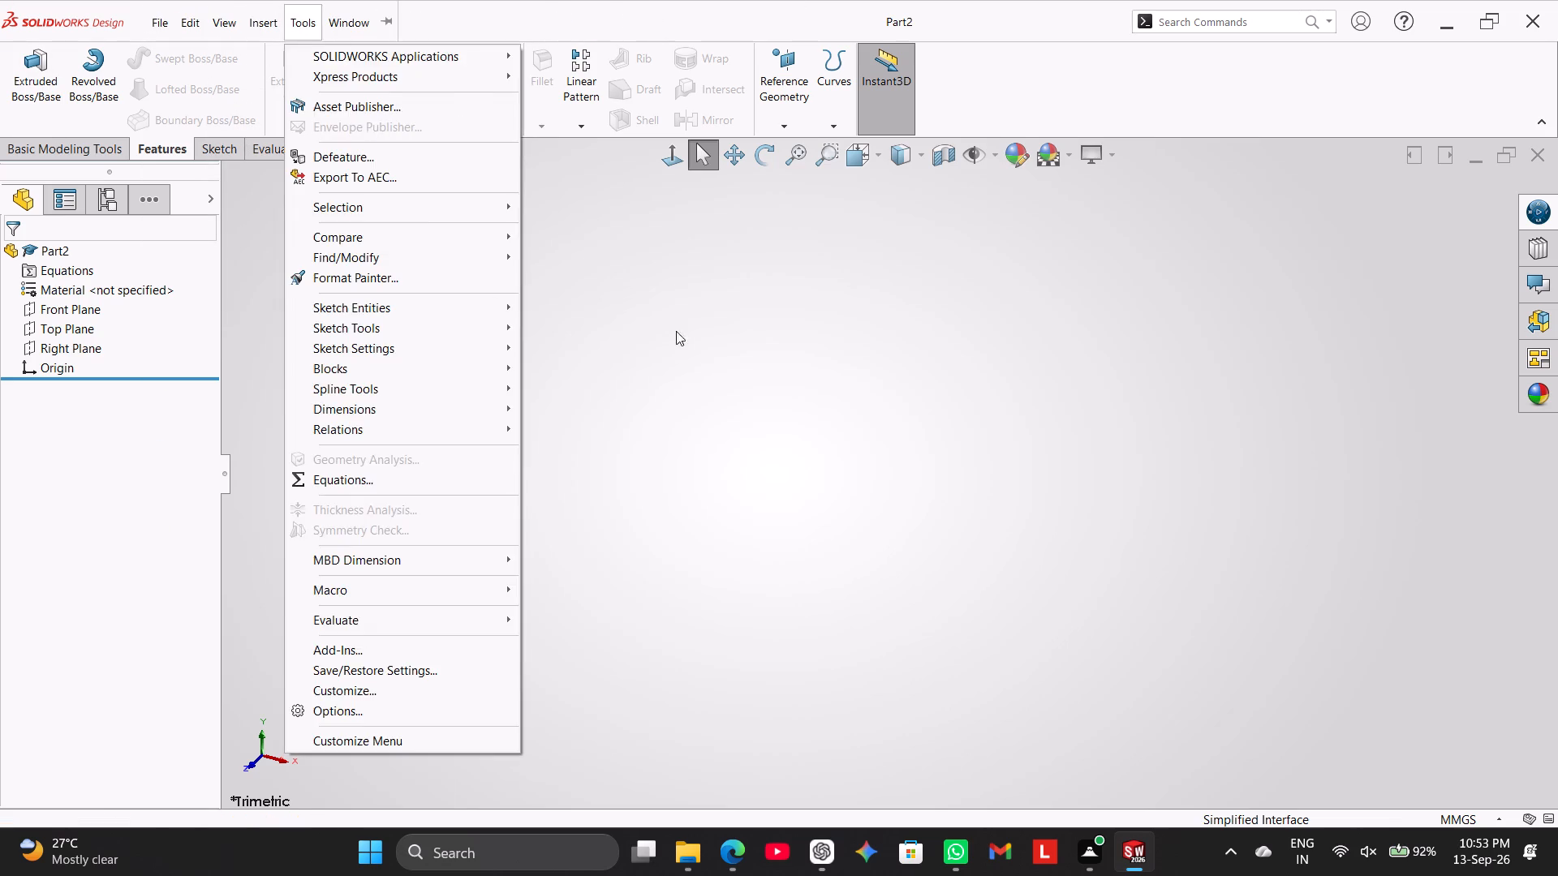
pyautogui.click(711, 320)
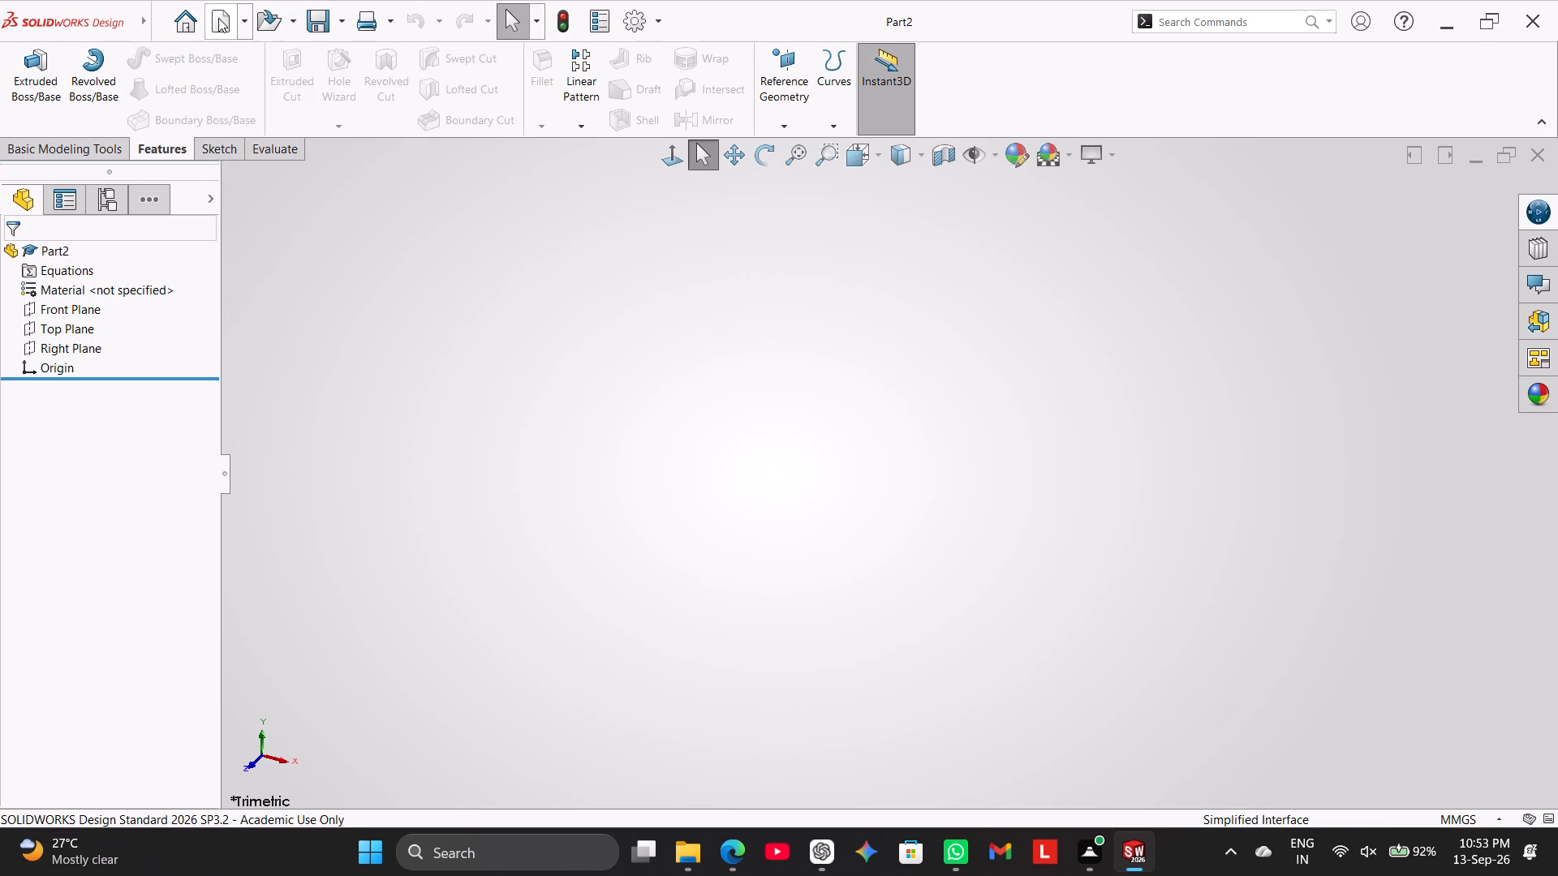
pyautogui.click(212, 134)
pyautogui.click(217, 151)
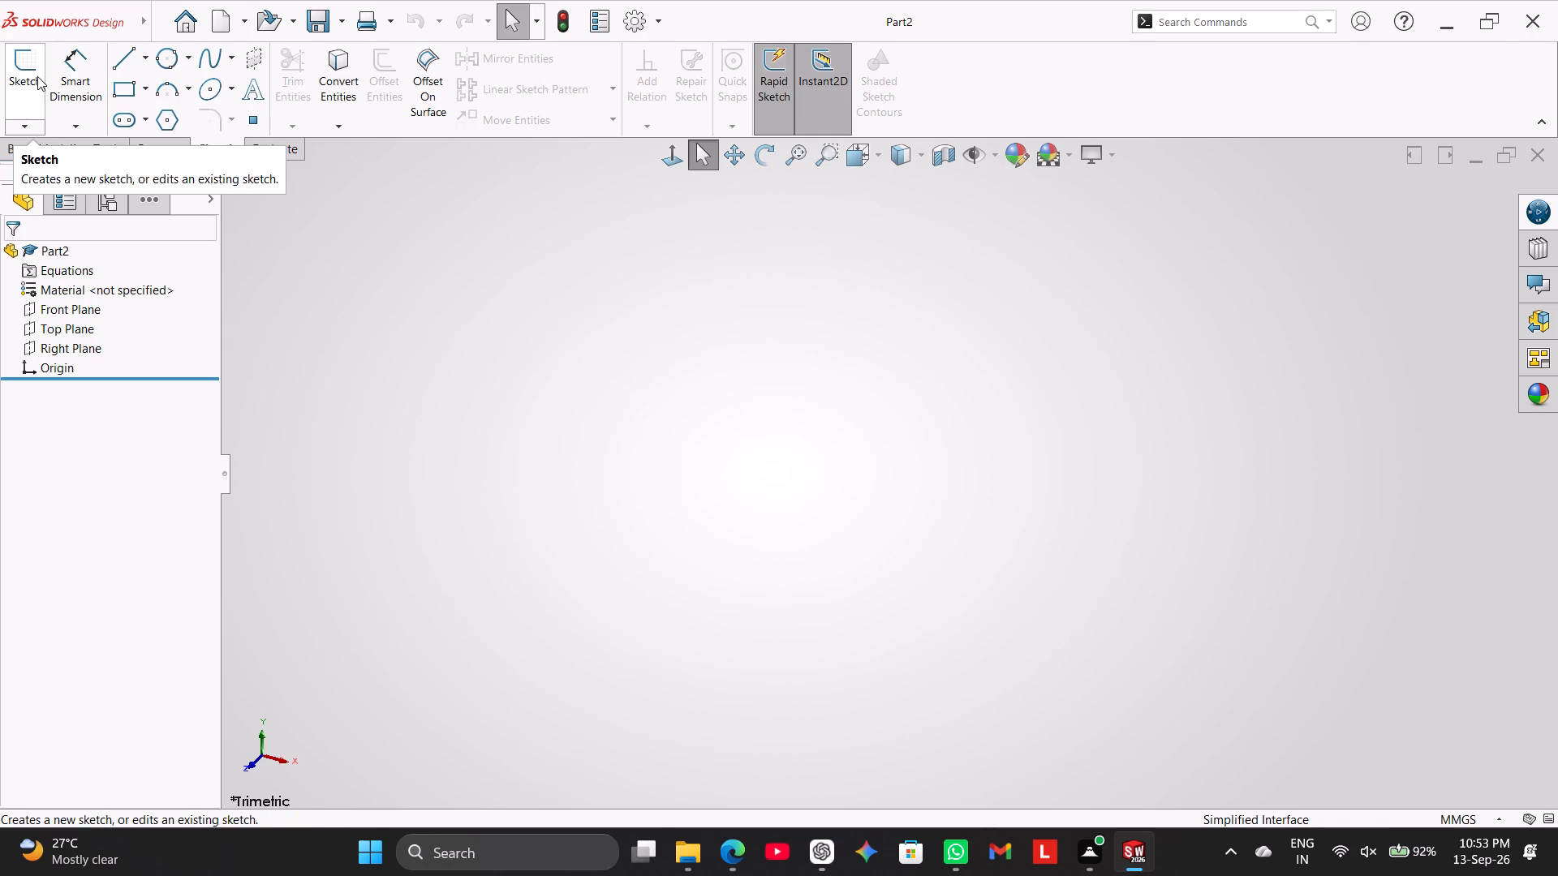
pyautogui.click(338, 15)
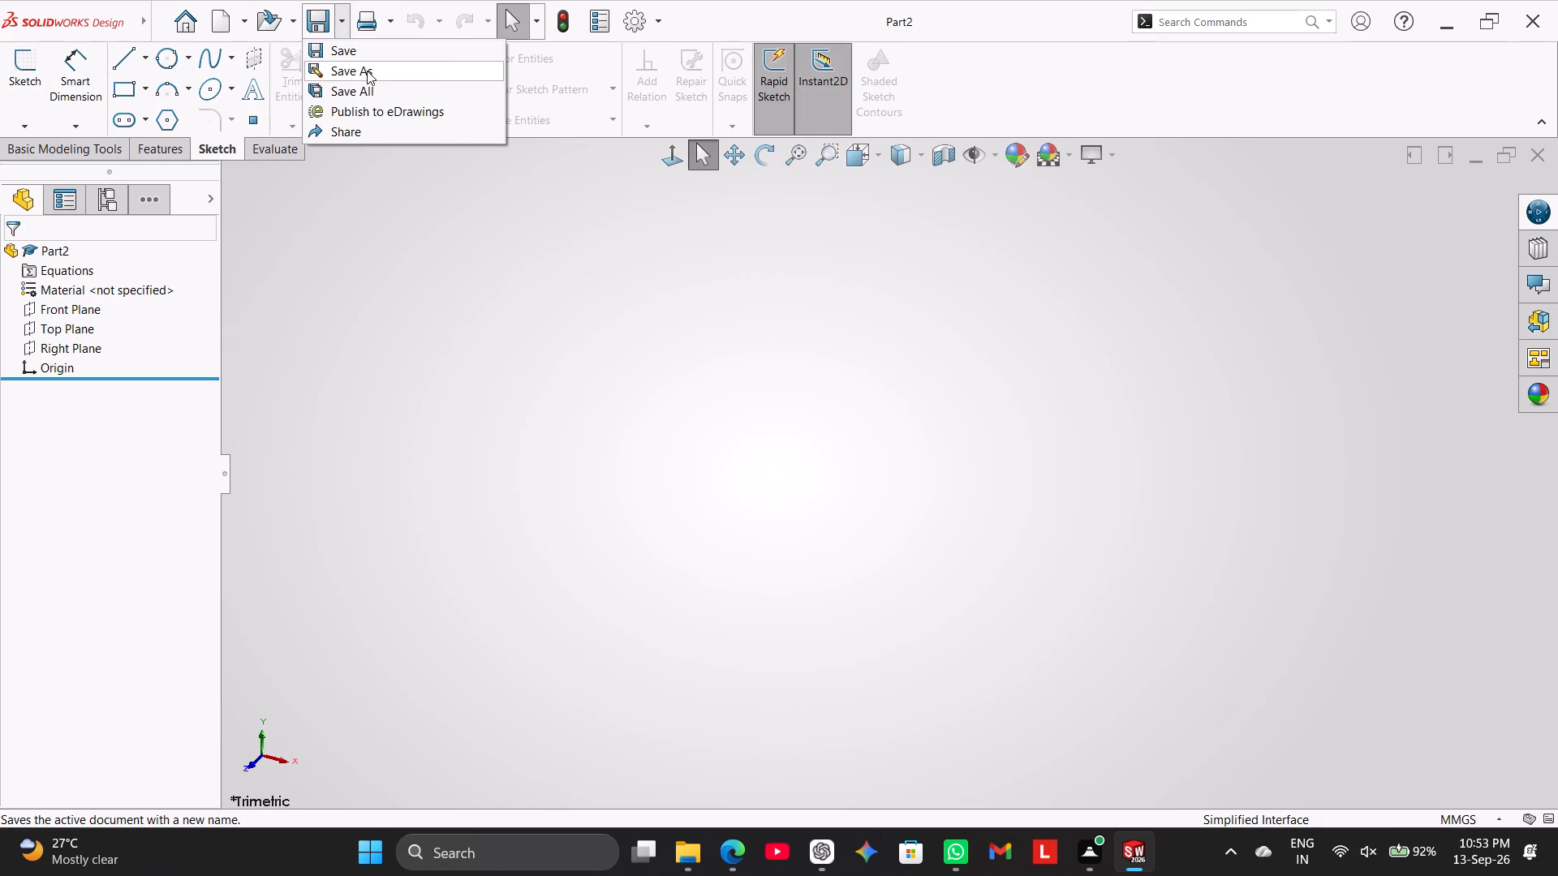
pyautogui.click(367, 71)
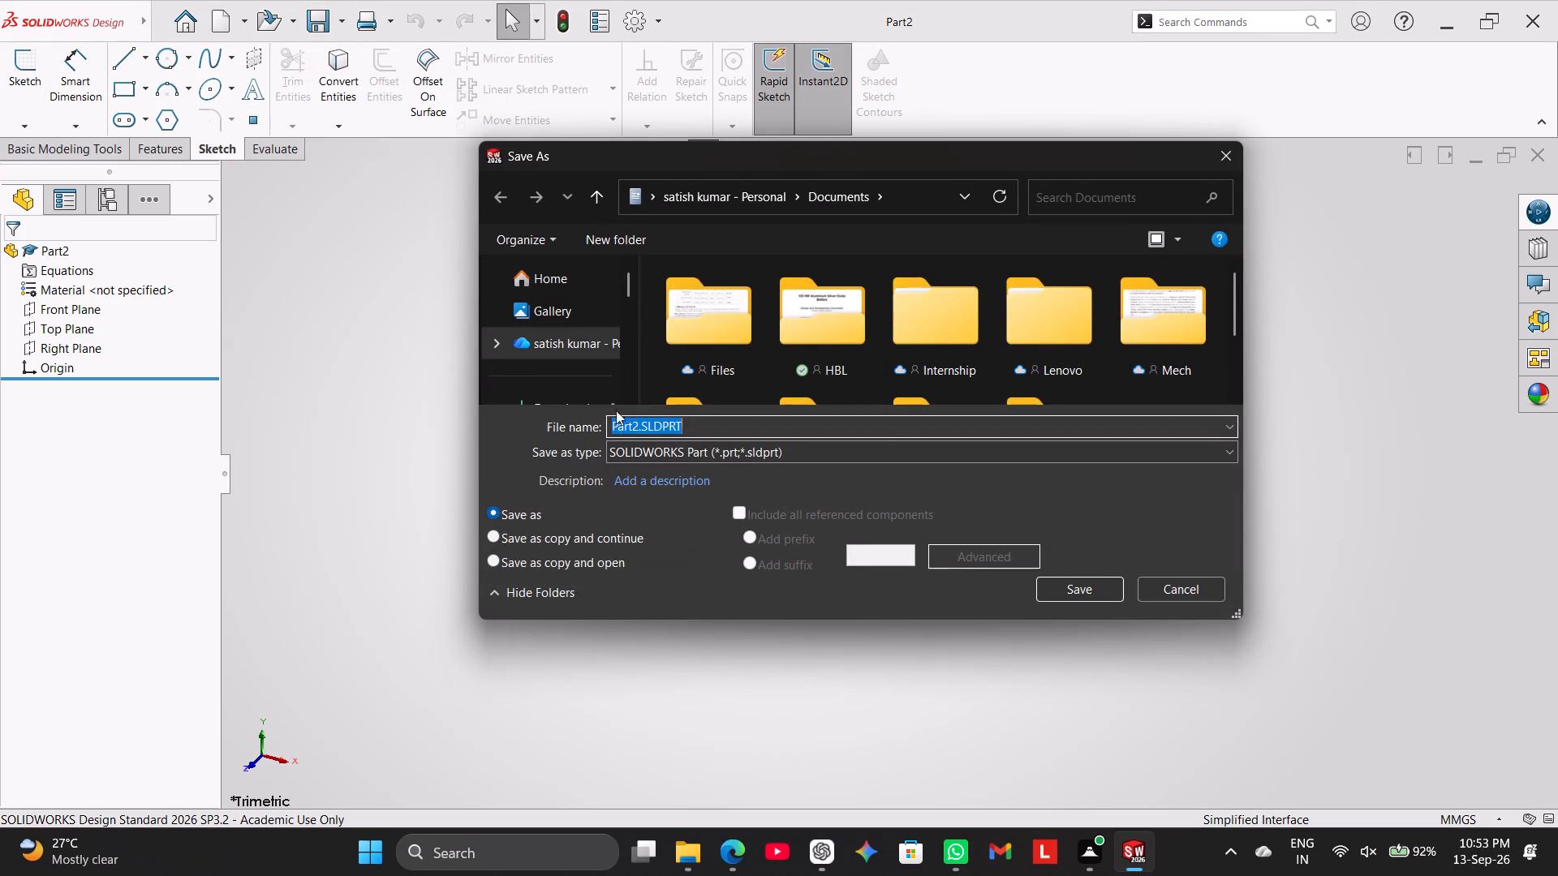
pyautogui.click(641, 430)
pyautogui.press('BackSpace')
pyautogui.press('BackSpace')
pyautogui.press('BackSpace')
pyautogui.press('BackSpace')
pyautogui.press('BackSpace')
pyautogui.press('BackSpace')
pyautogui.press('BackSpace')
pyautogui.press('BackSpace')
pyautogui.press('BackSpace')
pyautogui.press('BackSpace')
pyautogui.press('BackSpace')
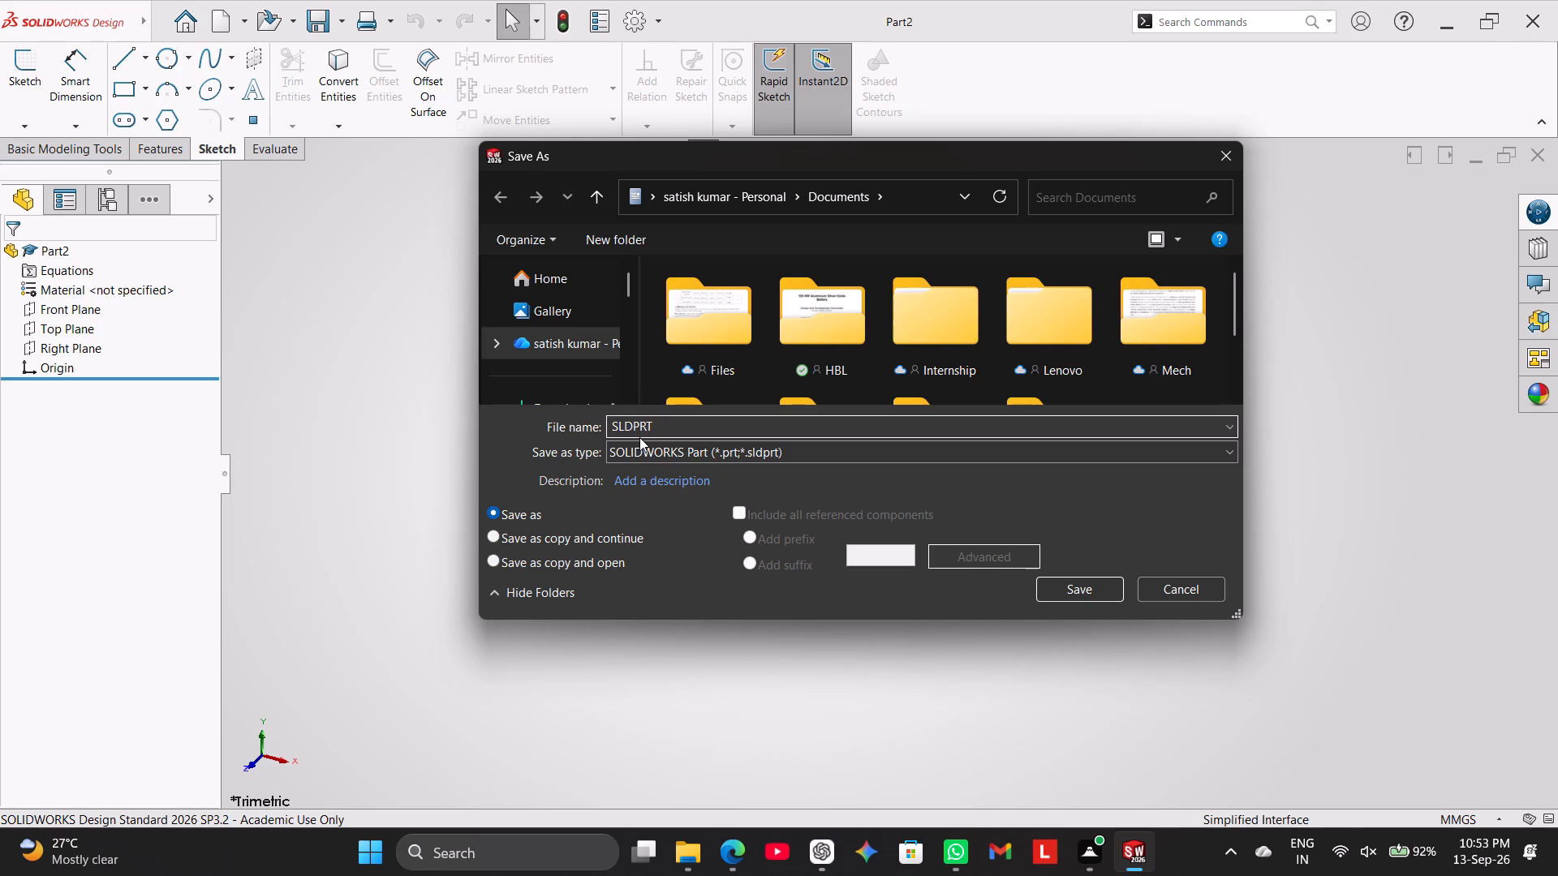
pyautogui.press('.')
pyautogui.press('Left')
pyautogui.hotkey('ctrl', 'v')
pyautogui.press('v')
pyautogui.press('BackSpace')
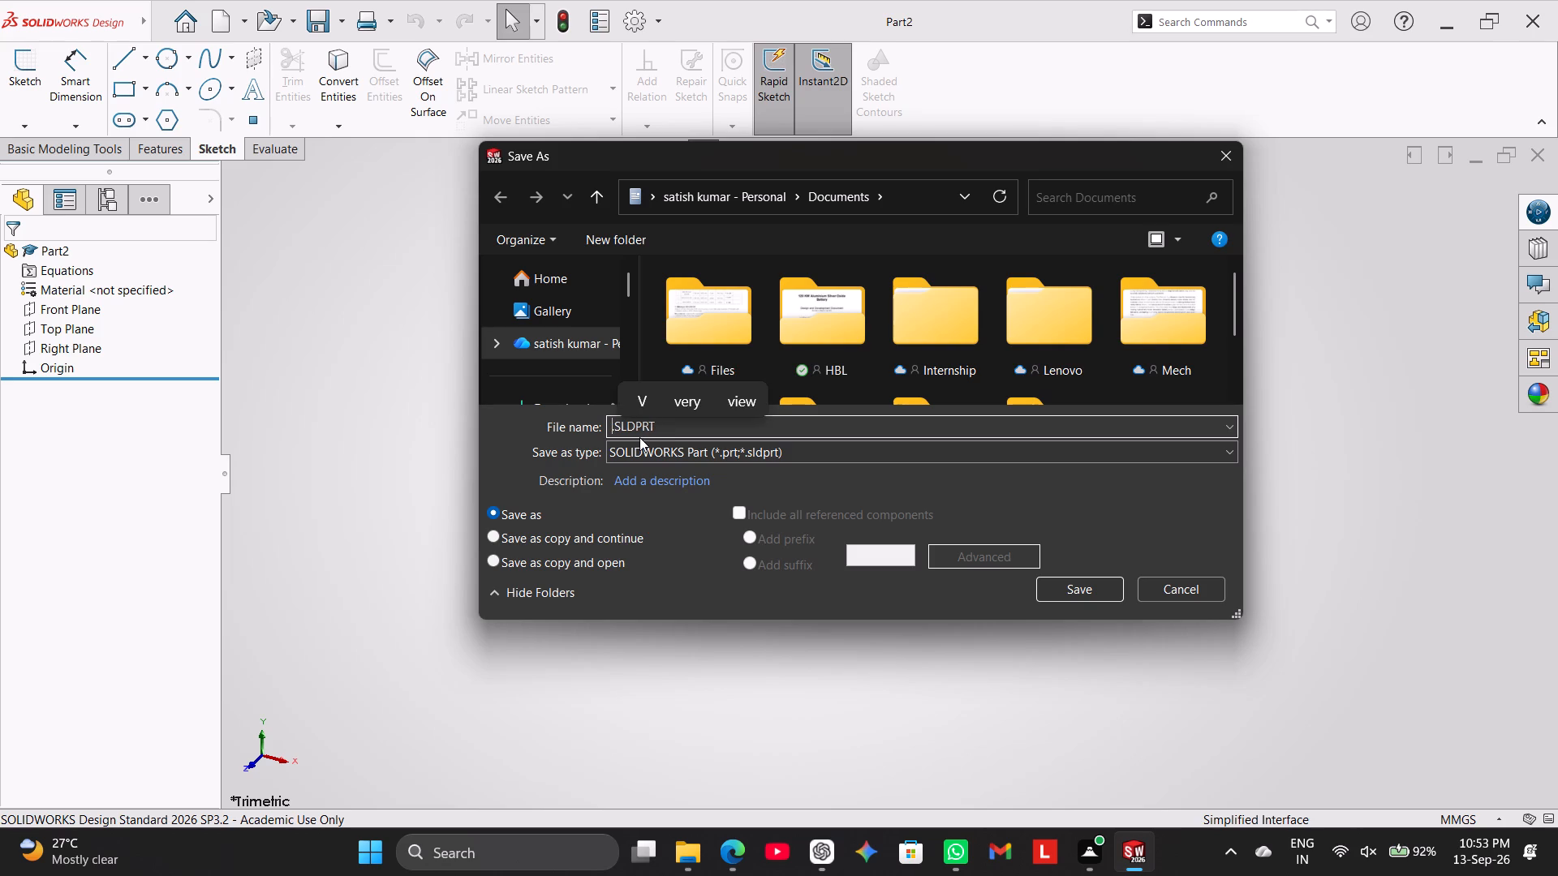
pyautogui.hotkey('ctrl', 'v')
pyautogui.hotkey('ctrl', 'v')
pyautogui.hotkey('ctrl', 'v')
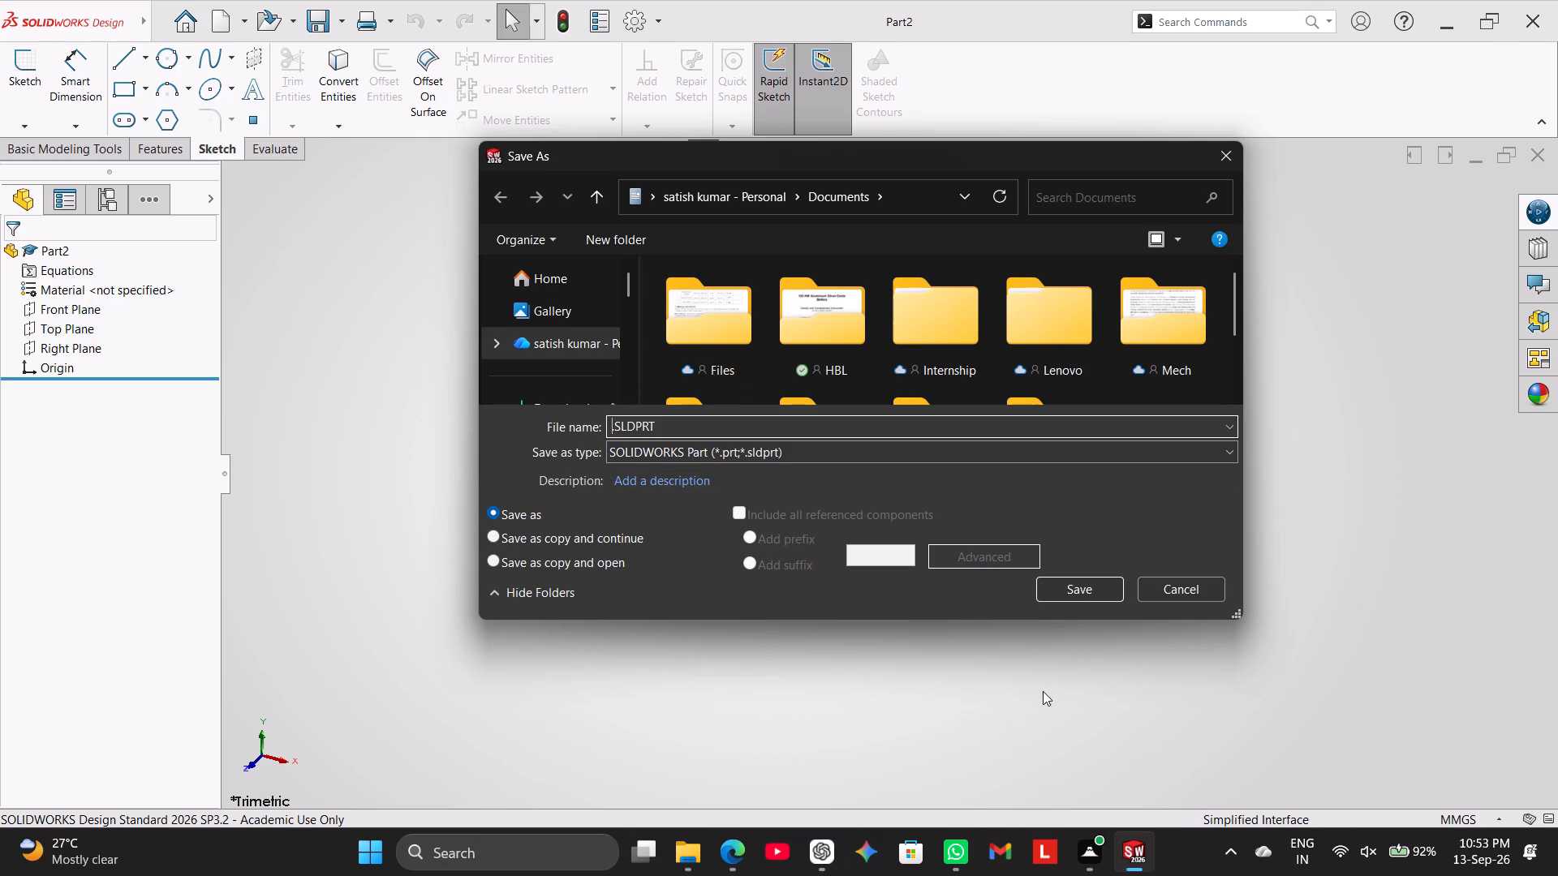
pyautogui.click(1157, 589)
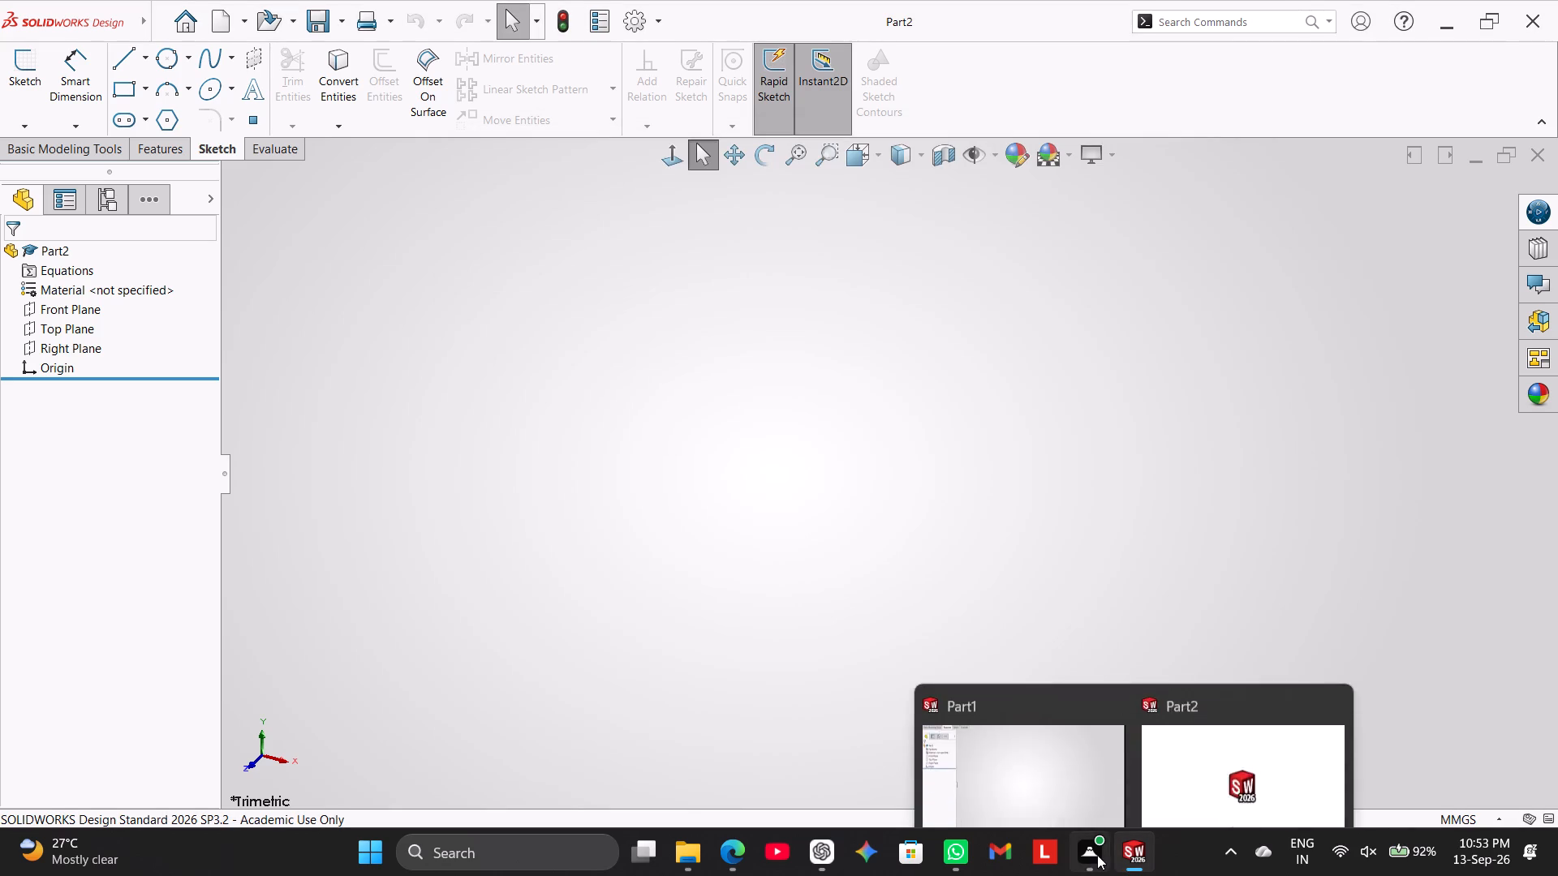
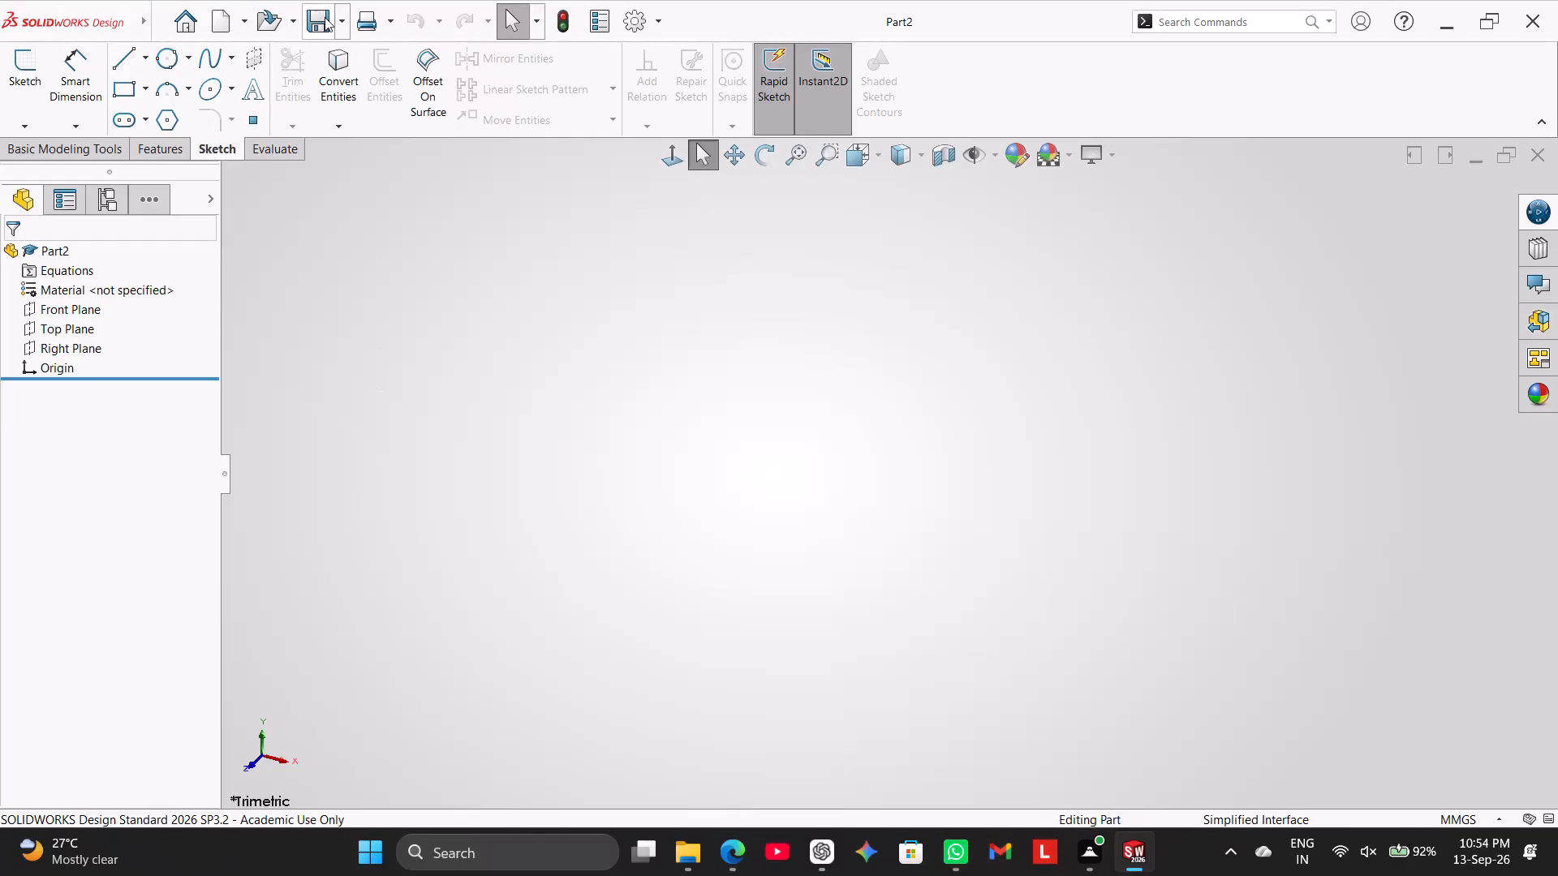
# Save the part under the new name Connecting Rod in the Documents folder.
pyautogui.click(340, 24)
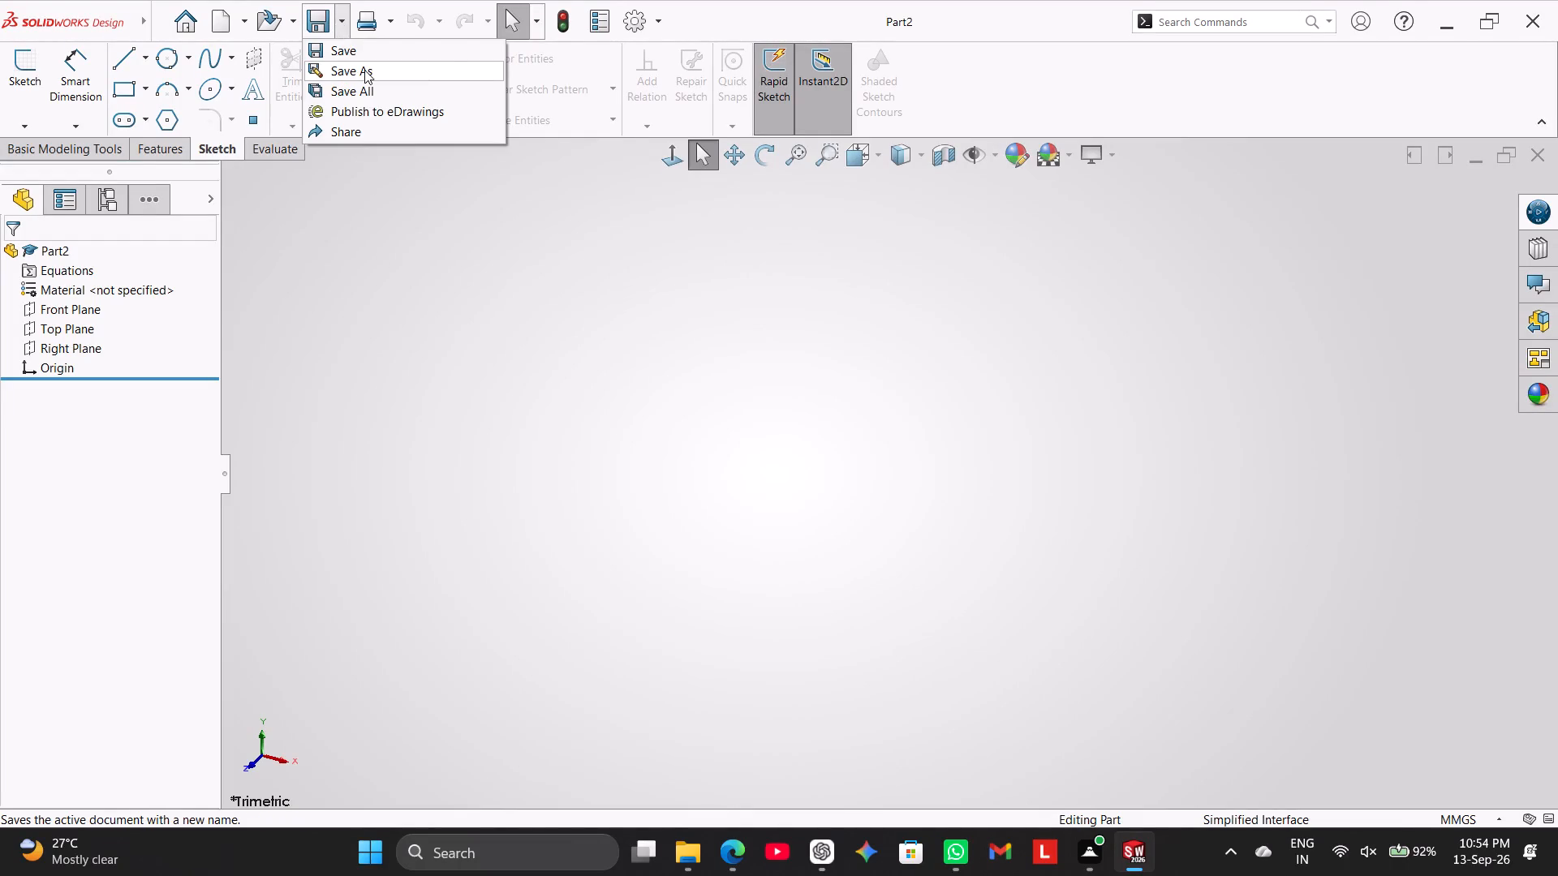
pyautogui.click(364, 70)
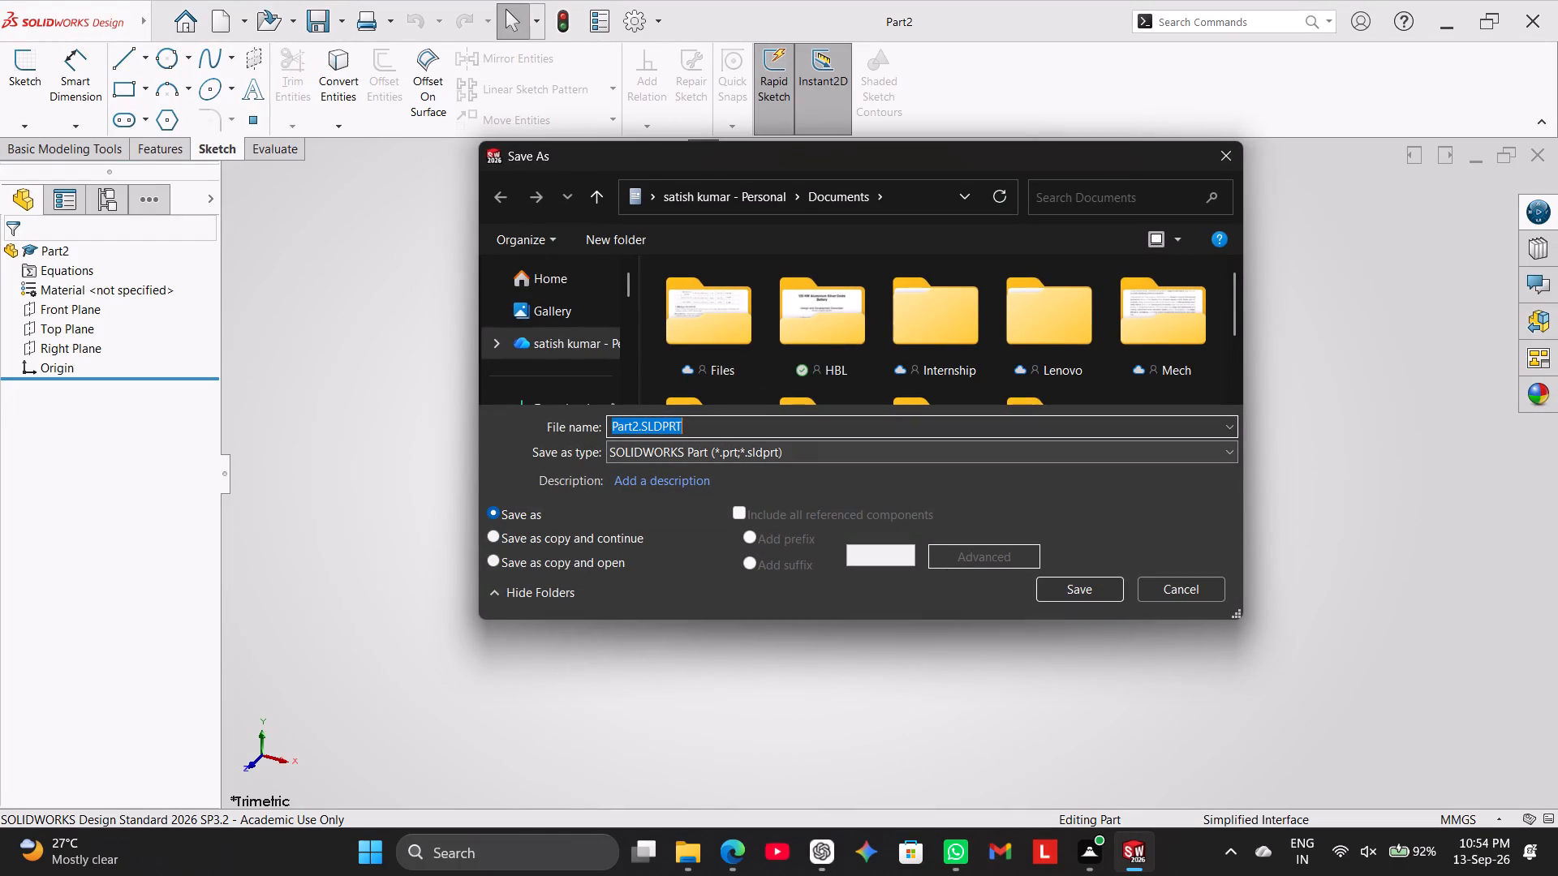
pyautogui.click(638, 423)
pyautogui.press('BackSpace')
pyautogui.press('BackSpace')
pyautogui.press('BackSpace')
pyautogui.press('BackSpace')
pyautogui.press('BackSpace')
pyautogui.press('BackSpace')
pyautogui.press('BackSpace')
pyautogui.press('BackSpace')
pyautogui.press('BackSpace')
pyautogui.press('BackSpace')
pyautogui.press('BackSpace')
pyautogui.hotkey('ctrl', 'v')
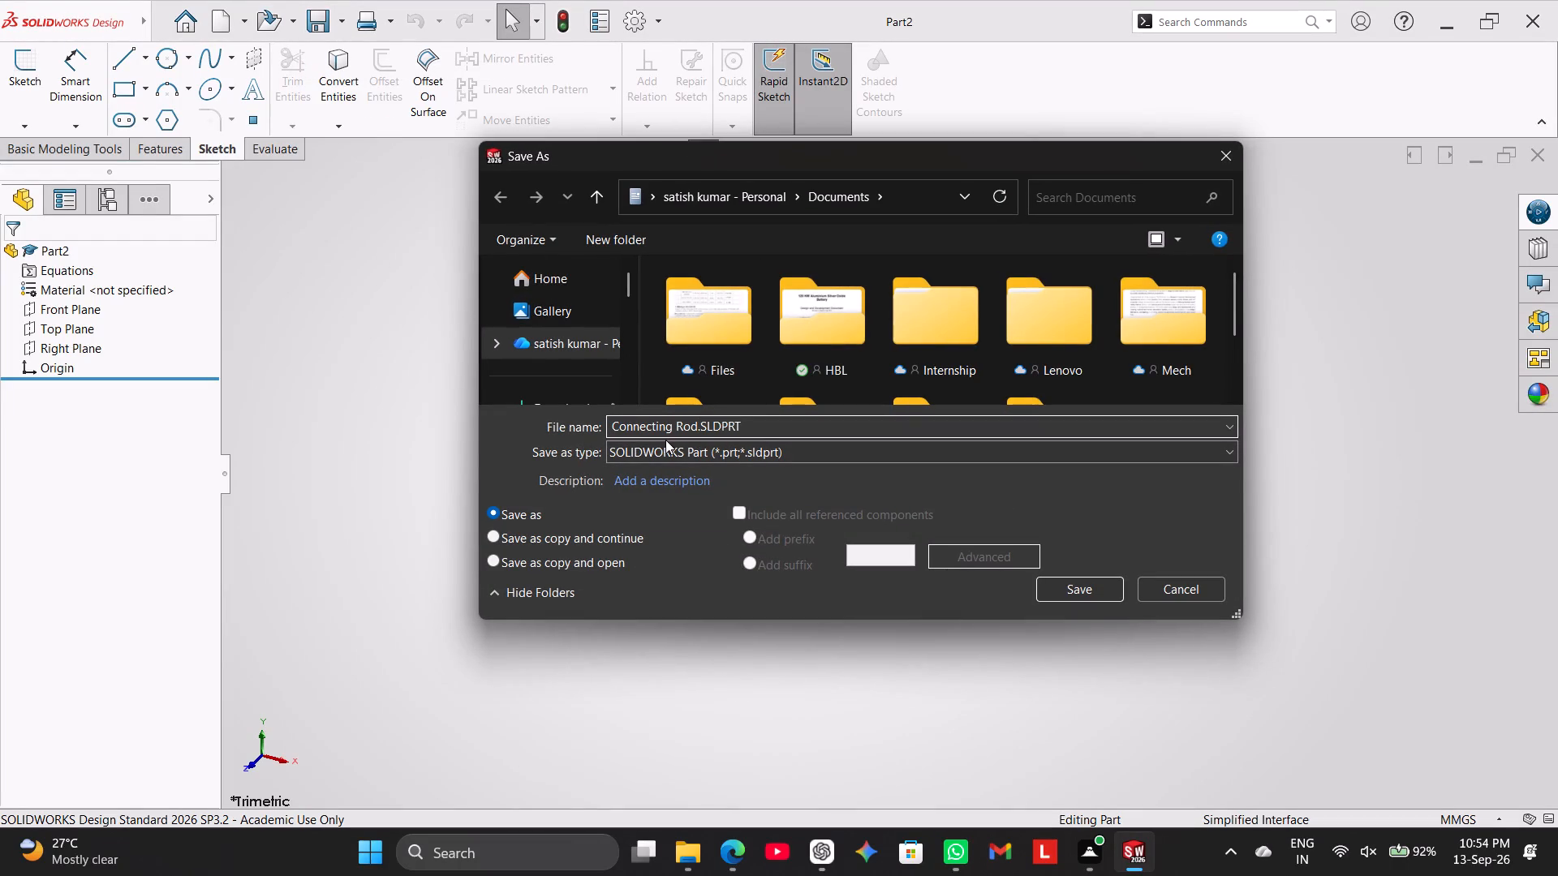
pyautogui.press('Return')
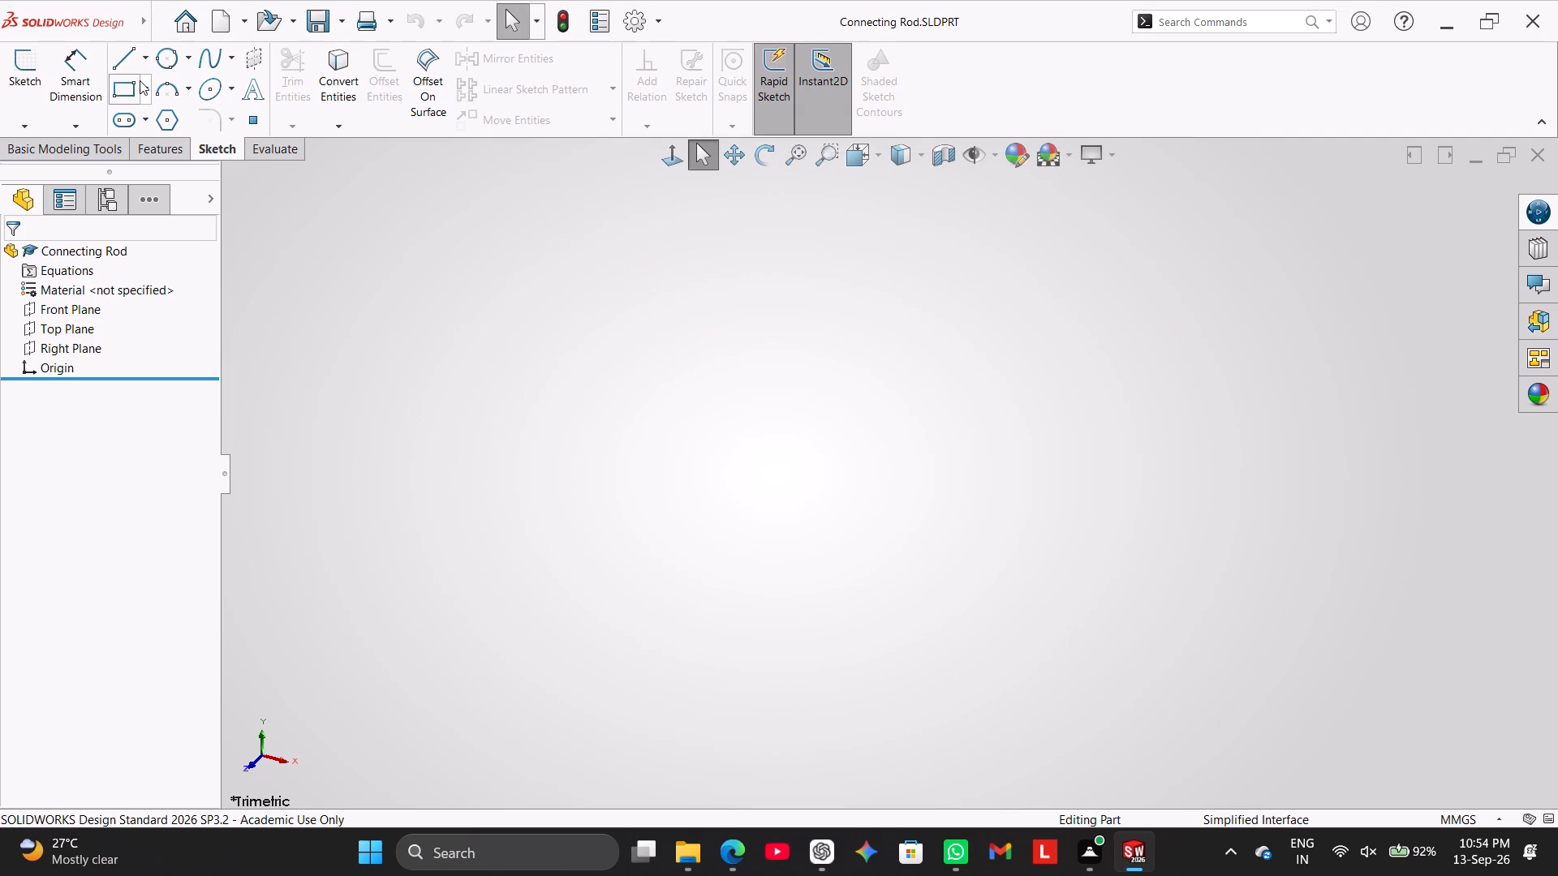
# Start a sketch on the Front Plane and draw a horizontal construction centerline about 124 mm long starting at the origin.
pyautogui.click(36, 75)
pyautogui.click(561, 286)
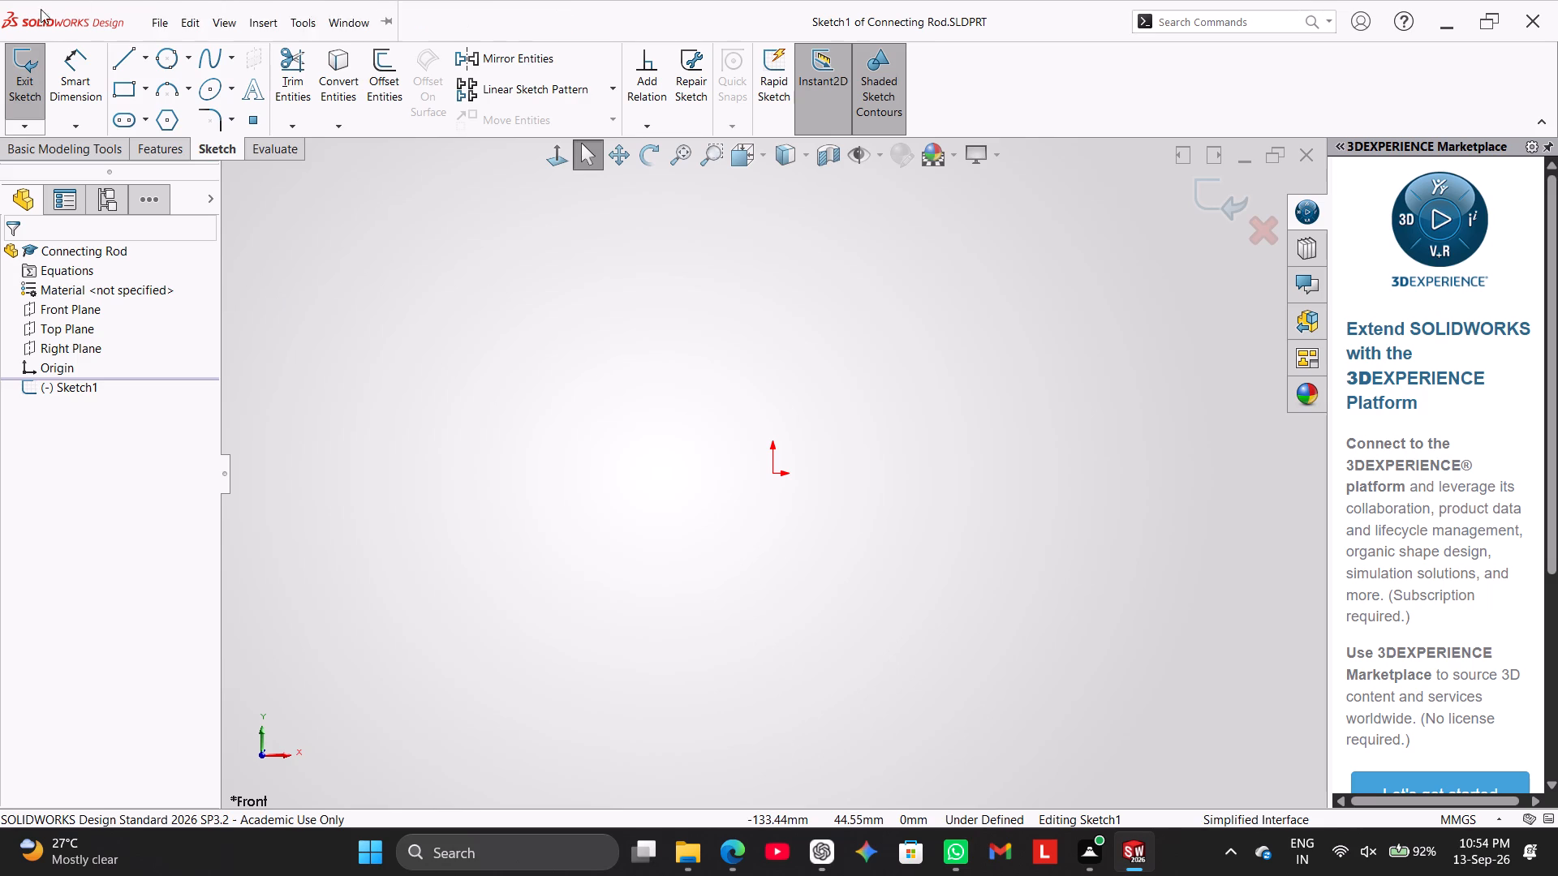
pyautogui.click(143, 59)
pyautogui.click(157, 105)
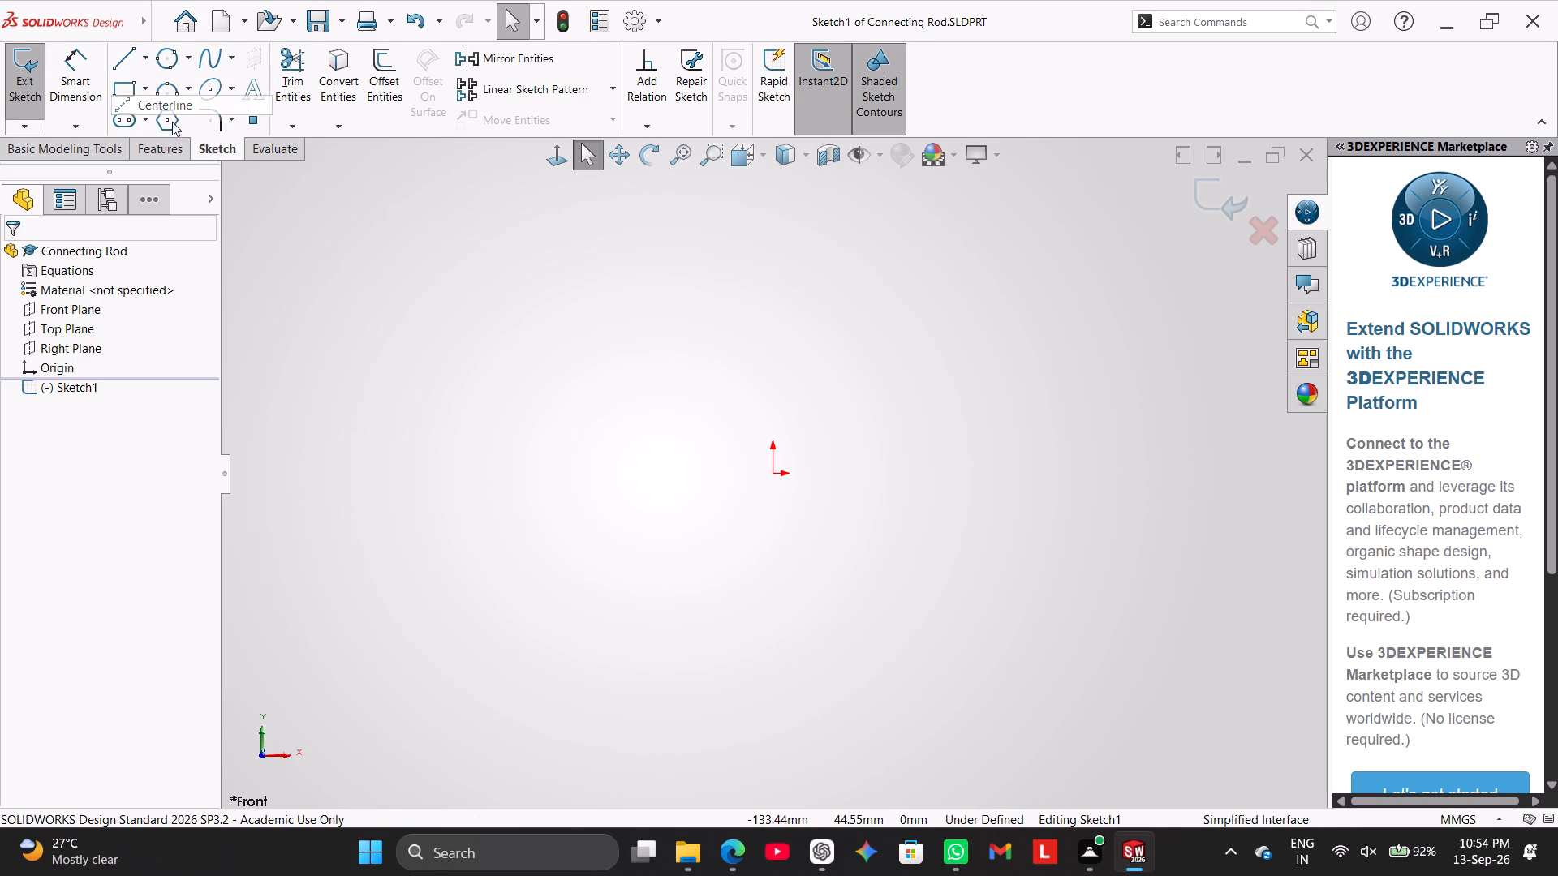
pyautogui.click(775, 474)
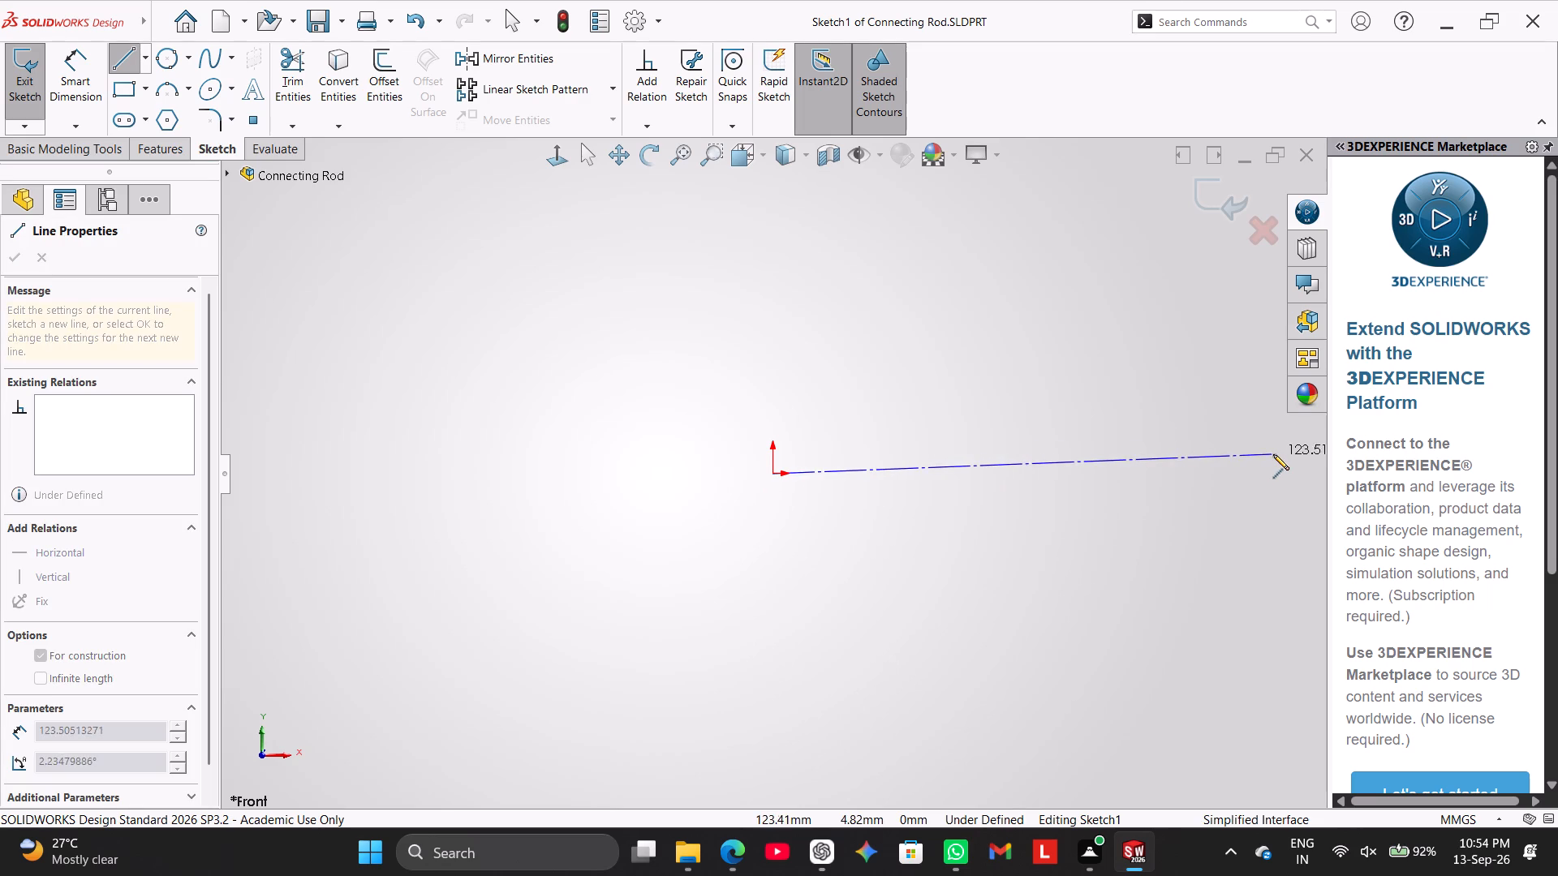
pyautogui.click(1274, 470)
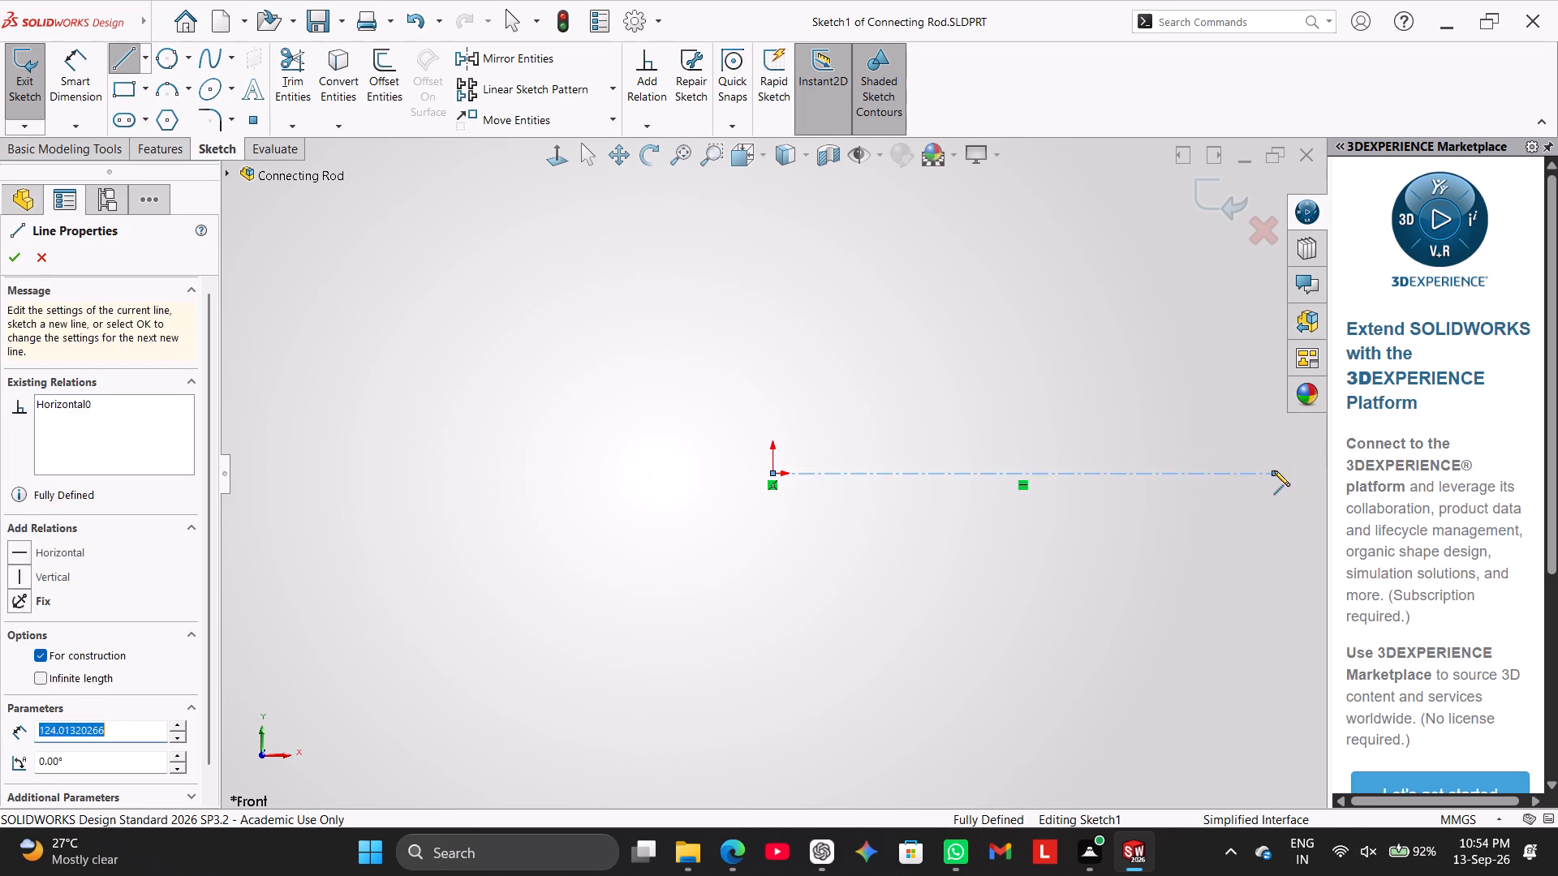
pyautogui.rightClick(1280, 475)
pyautogui.click(1291, 479)
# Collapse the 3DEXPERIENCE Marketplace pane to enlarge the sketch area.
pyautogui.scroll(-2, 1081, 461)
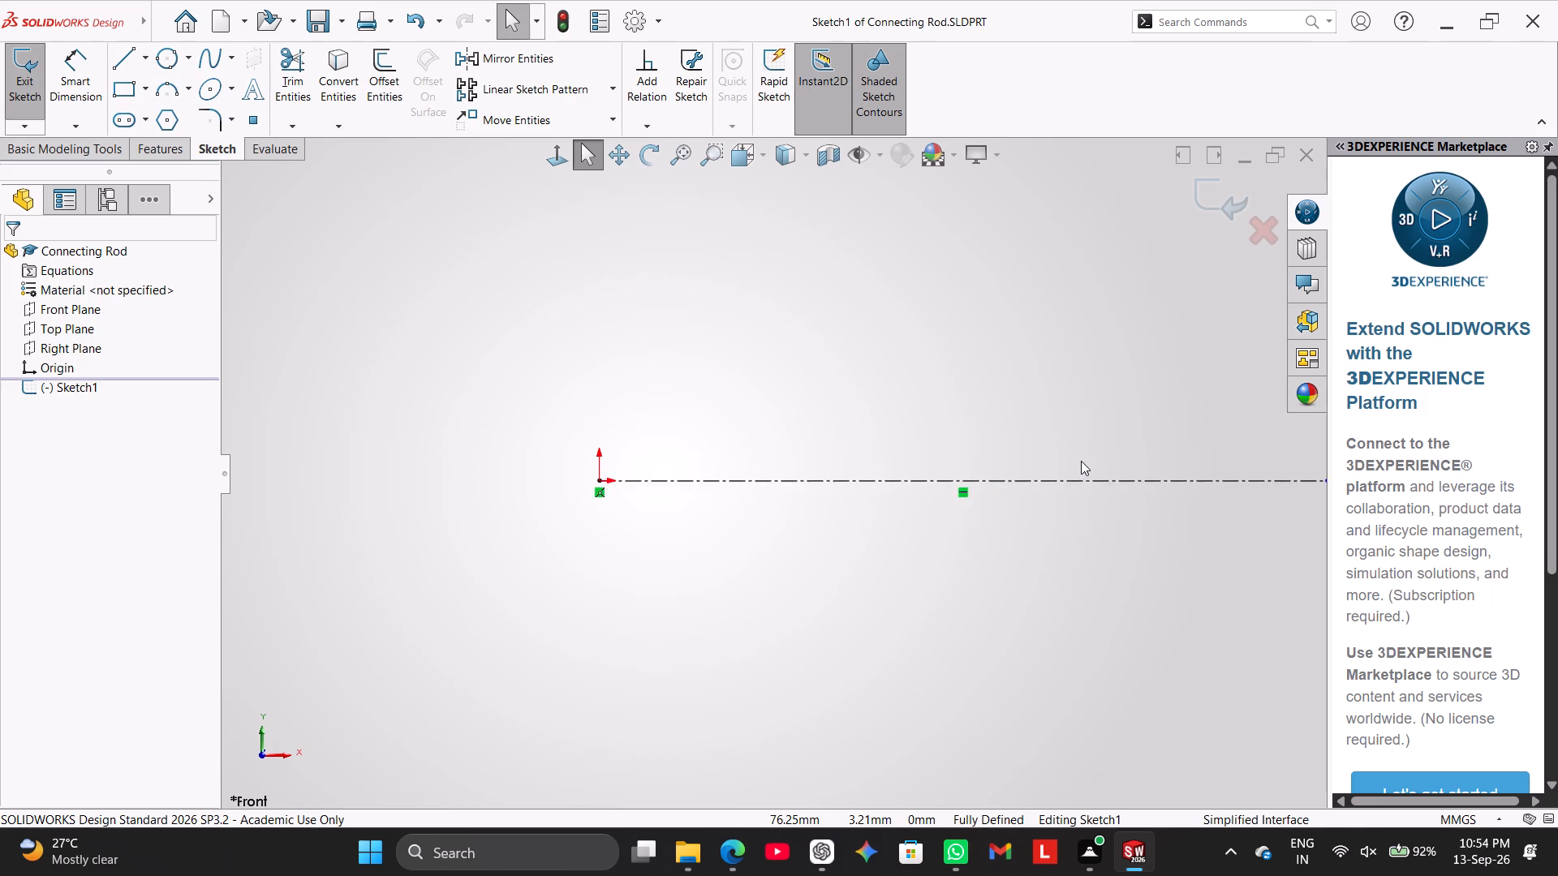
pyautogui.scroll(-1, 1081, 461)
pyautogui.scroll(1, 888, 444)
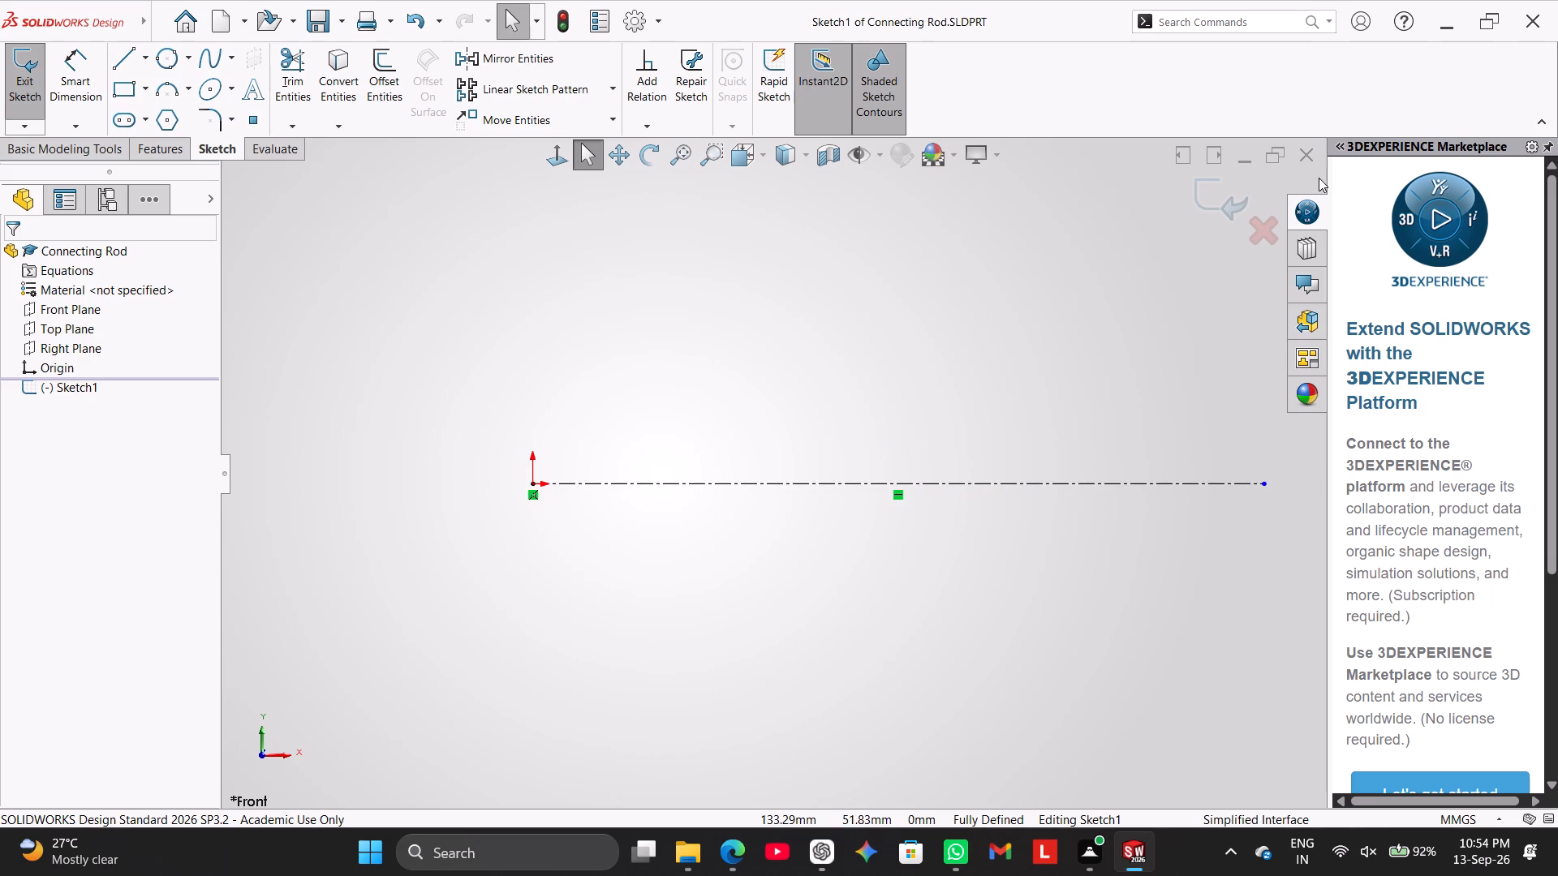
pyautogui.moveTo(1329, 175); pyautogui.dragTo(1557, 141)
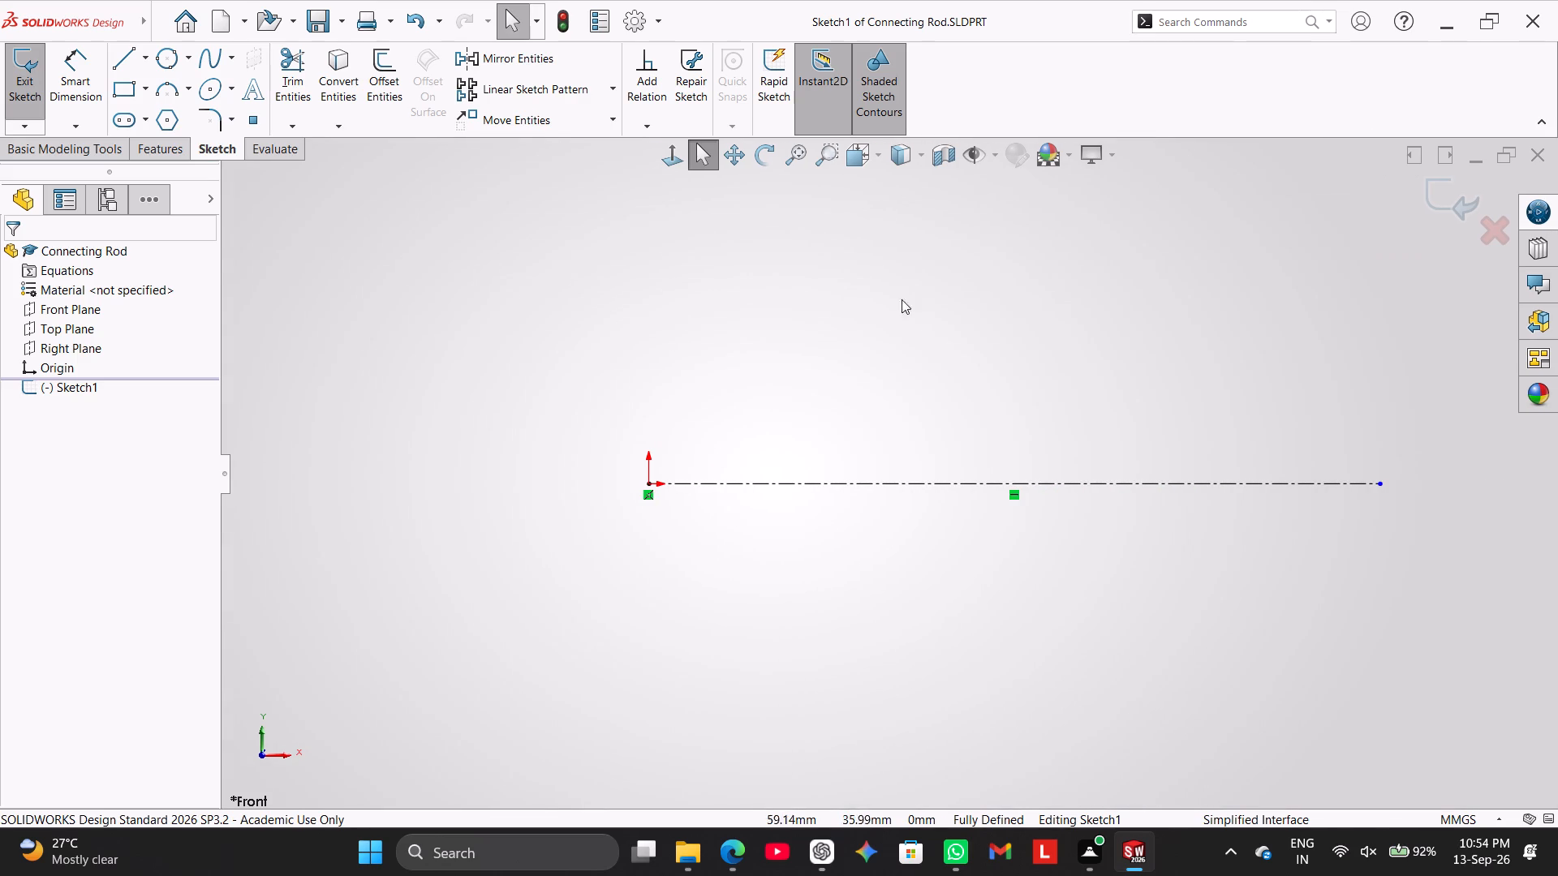
# Sketch a circle with a radius of about 8.8 mm centred on the origin.
pyautogui.scroll(1, 682, 469)
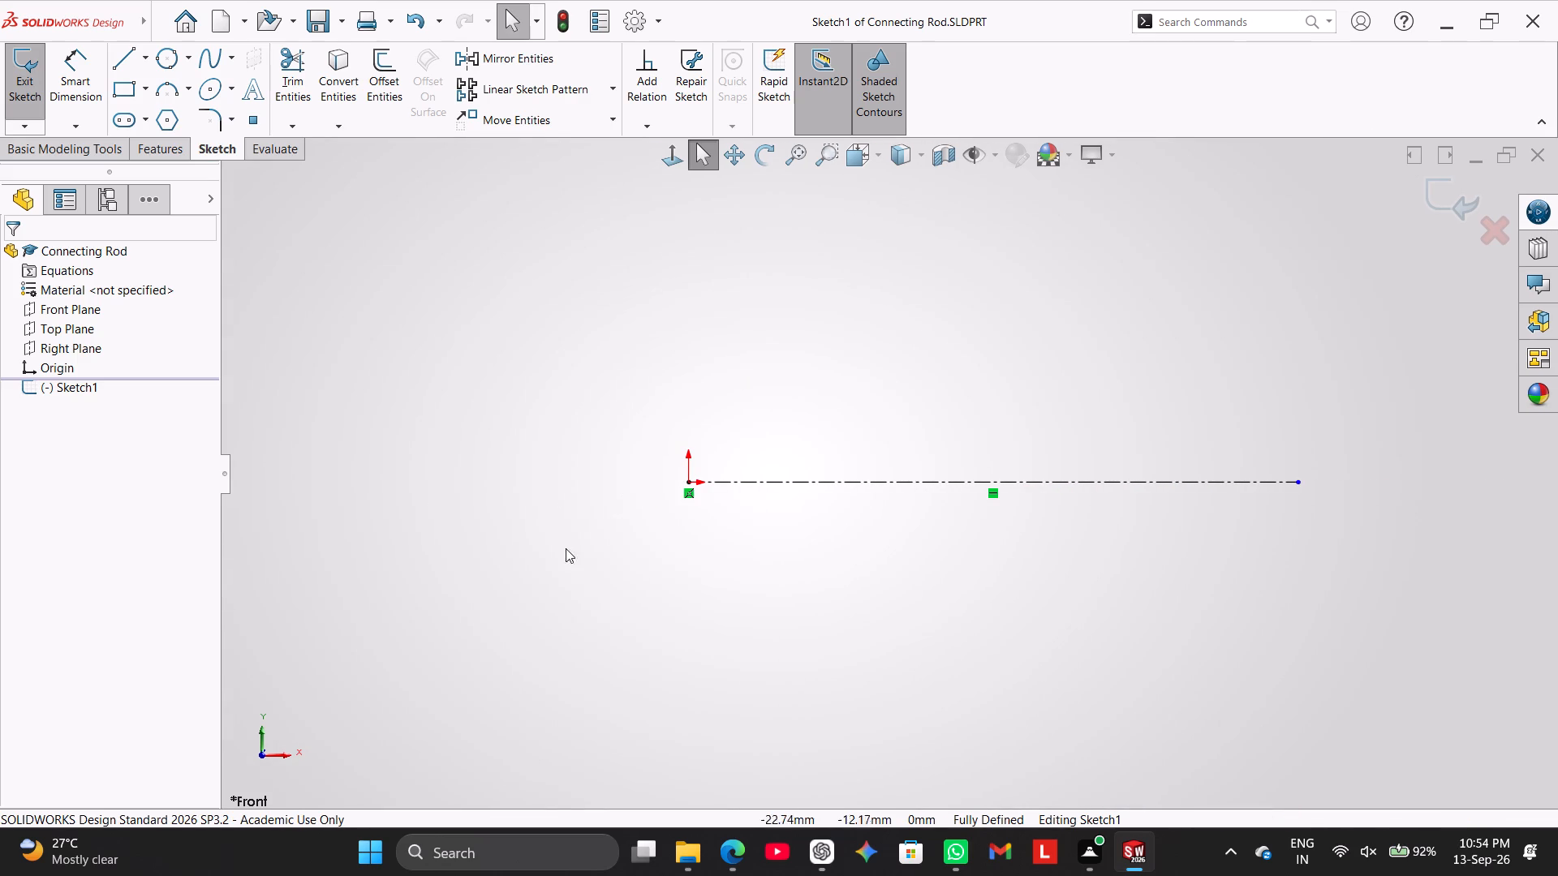
pyautogui.scroll(-3, 688, 522)
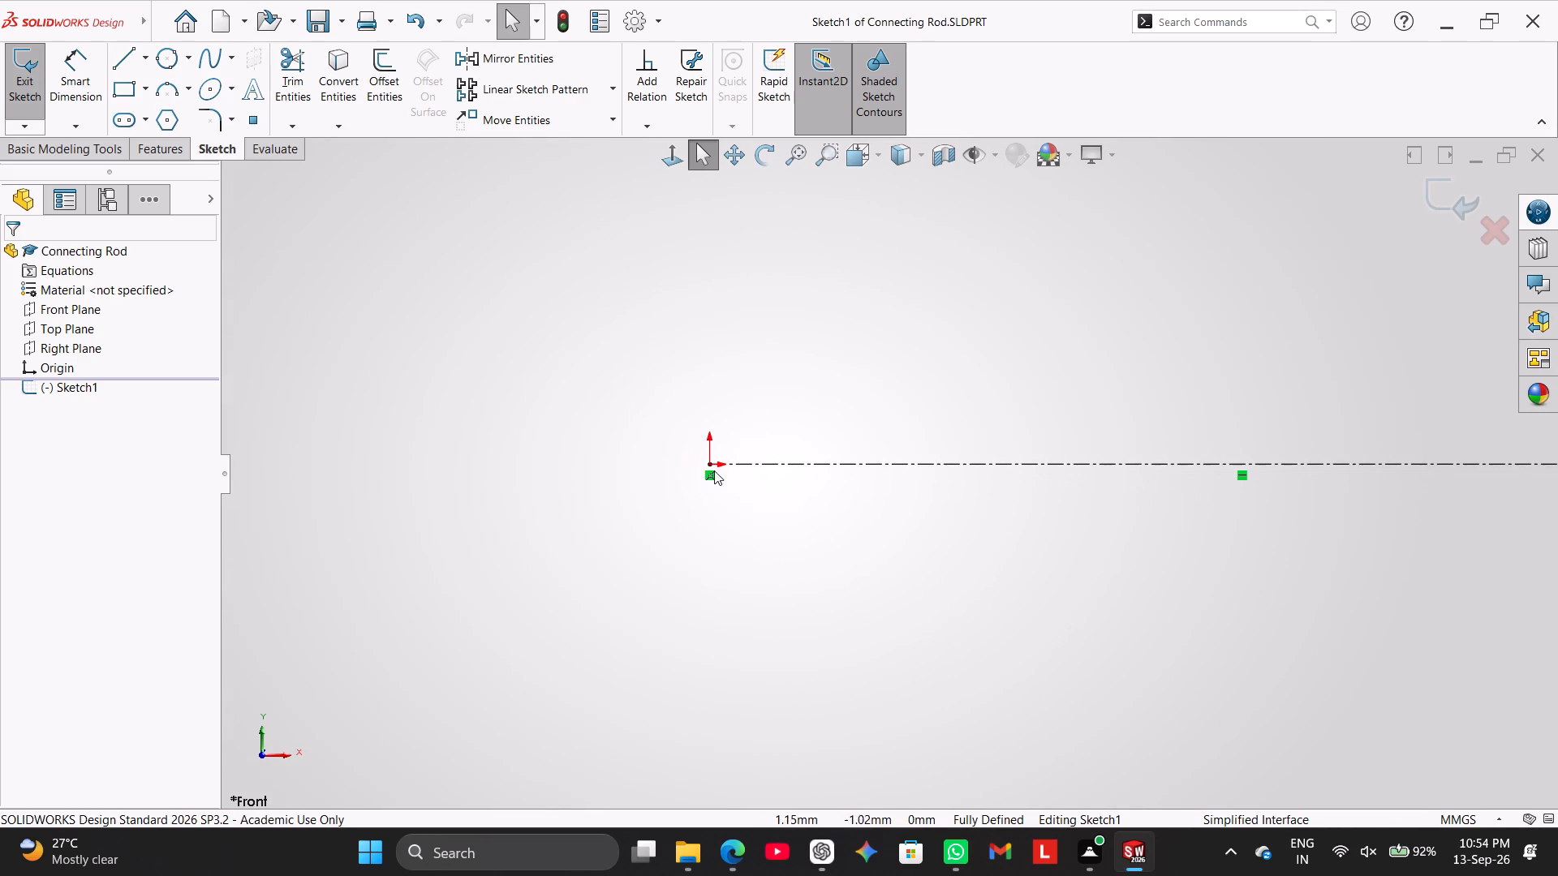
pyautogui.scroll(-2, 902, 343)
pyautogui.moveTo(479, 338); pyautogui.dragTo(449, 243, button='right')
pyautogui.click(506, 535)
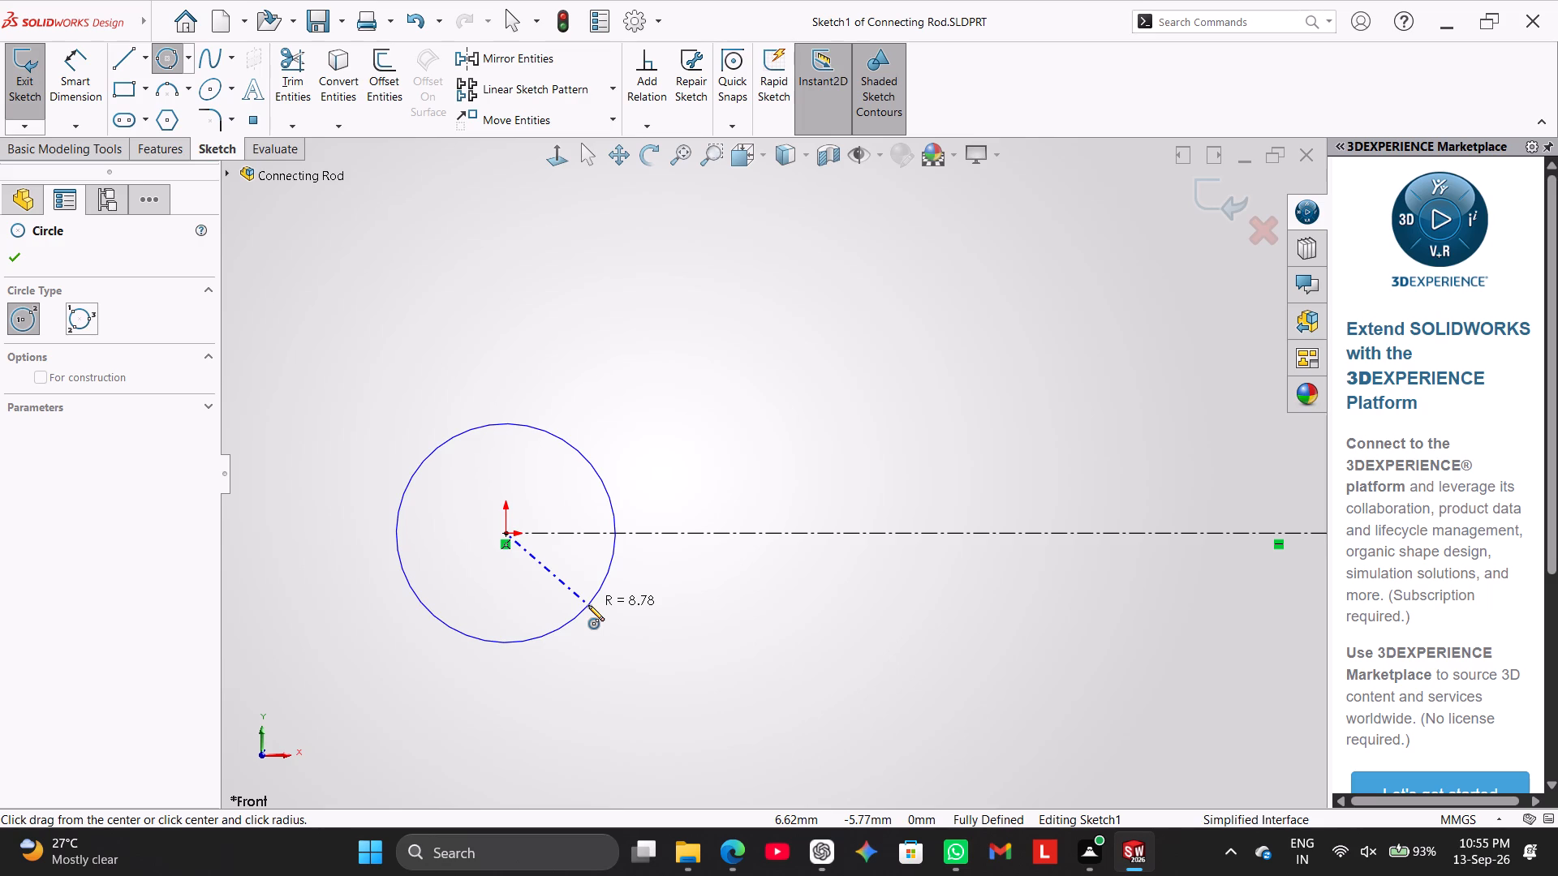
pyautogui.click(588, 605)
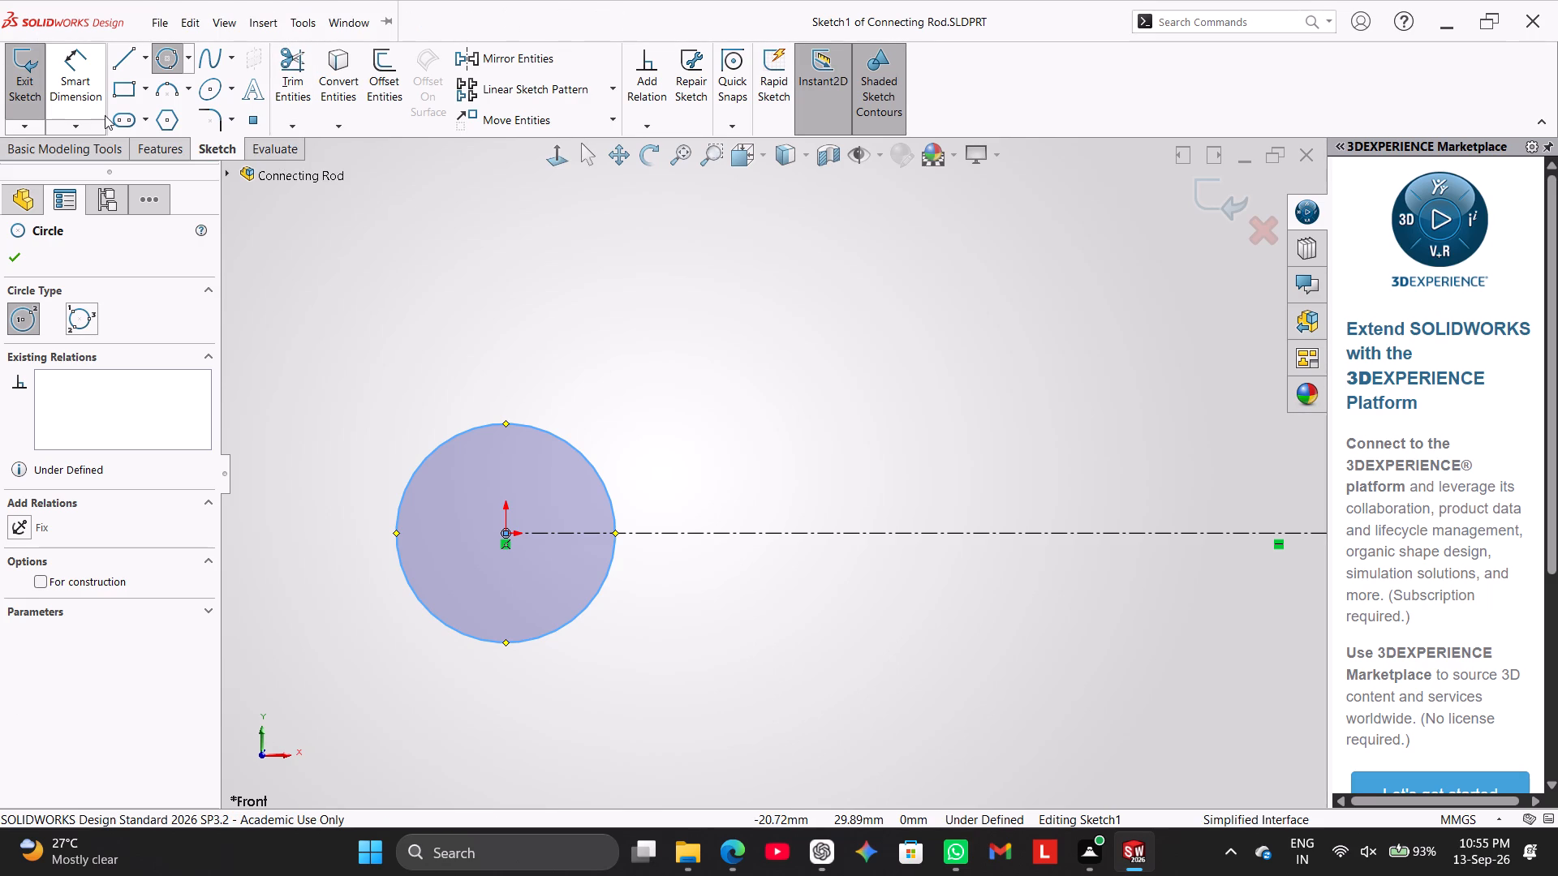
# Dimension the circle at the origin with a diameter of 20 mm.
pyautogui.click(75, 78)
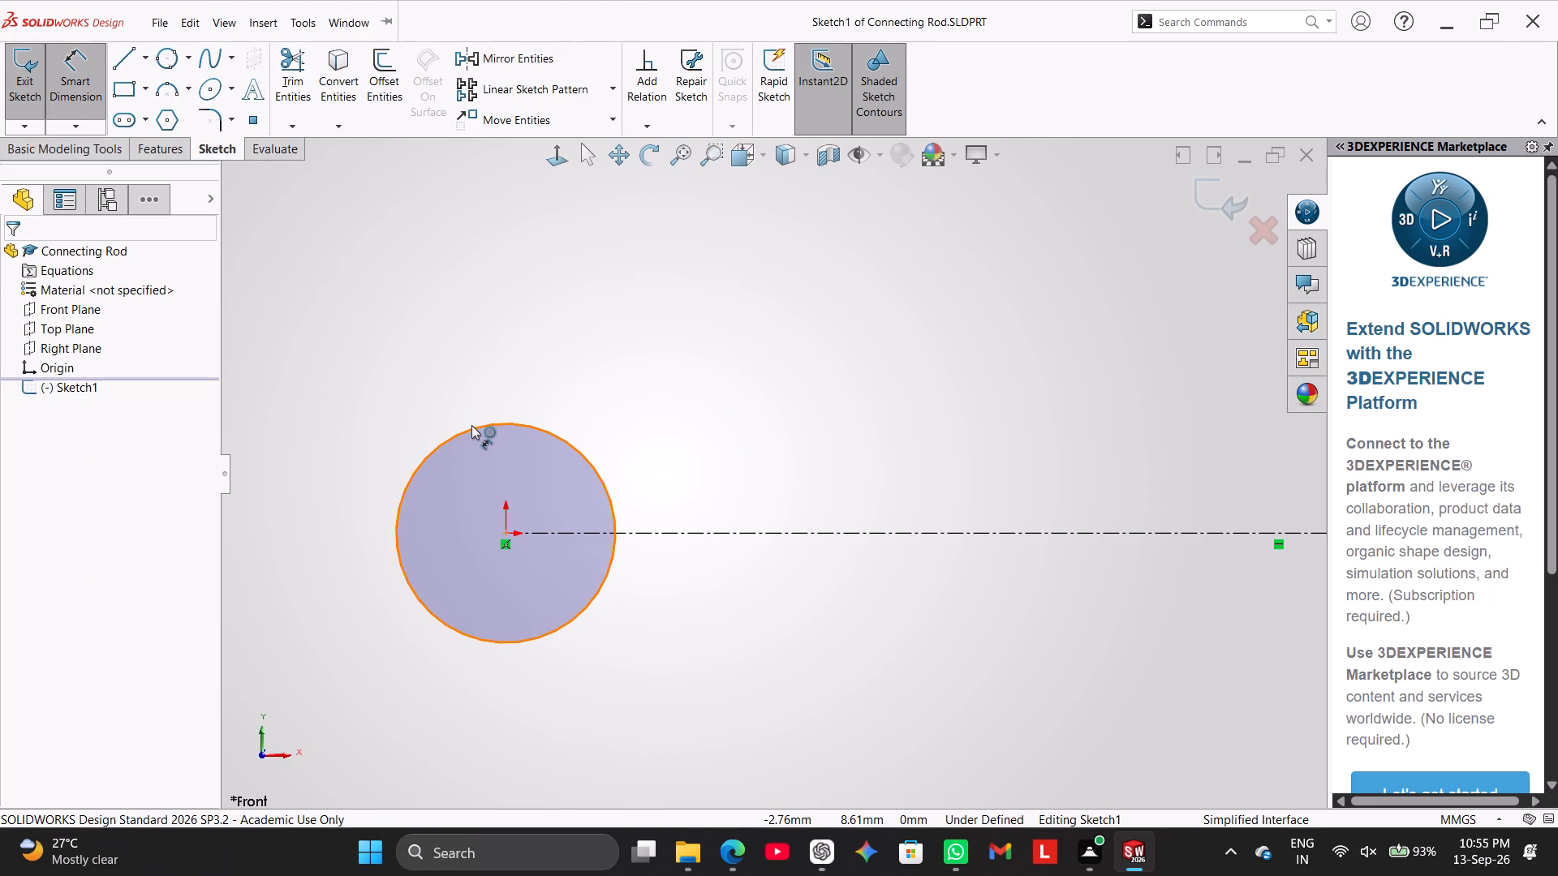
pyautogui.click(471, 425)
pyautogui.click(346, 337)
pyautogui.write('20')
pyautogui.press('Return')
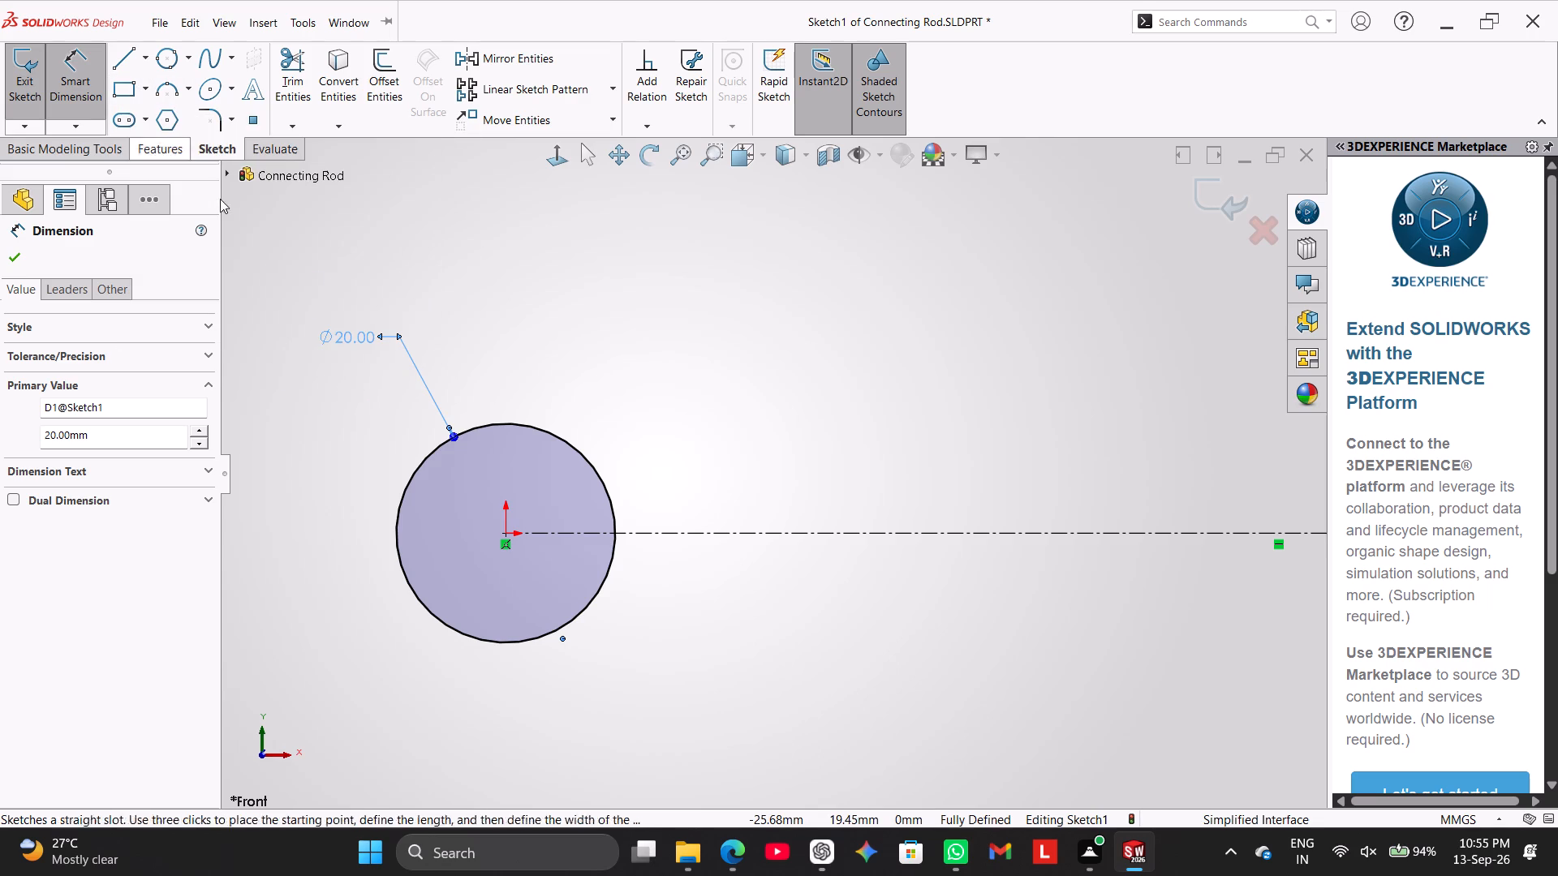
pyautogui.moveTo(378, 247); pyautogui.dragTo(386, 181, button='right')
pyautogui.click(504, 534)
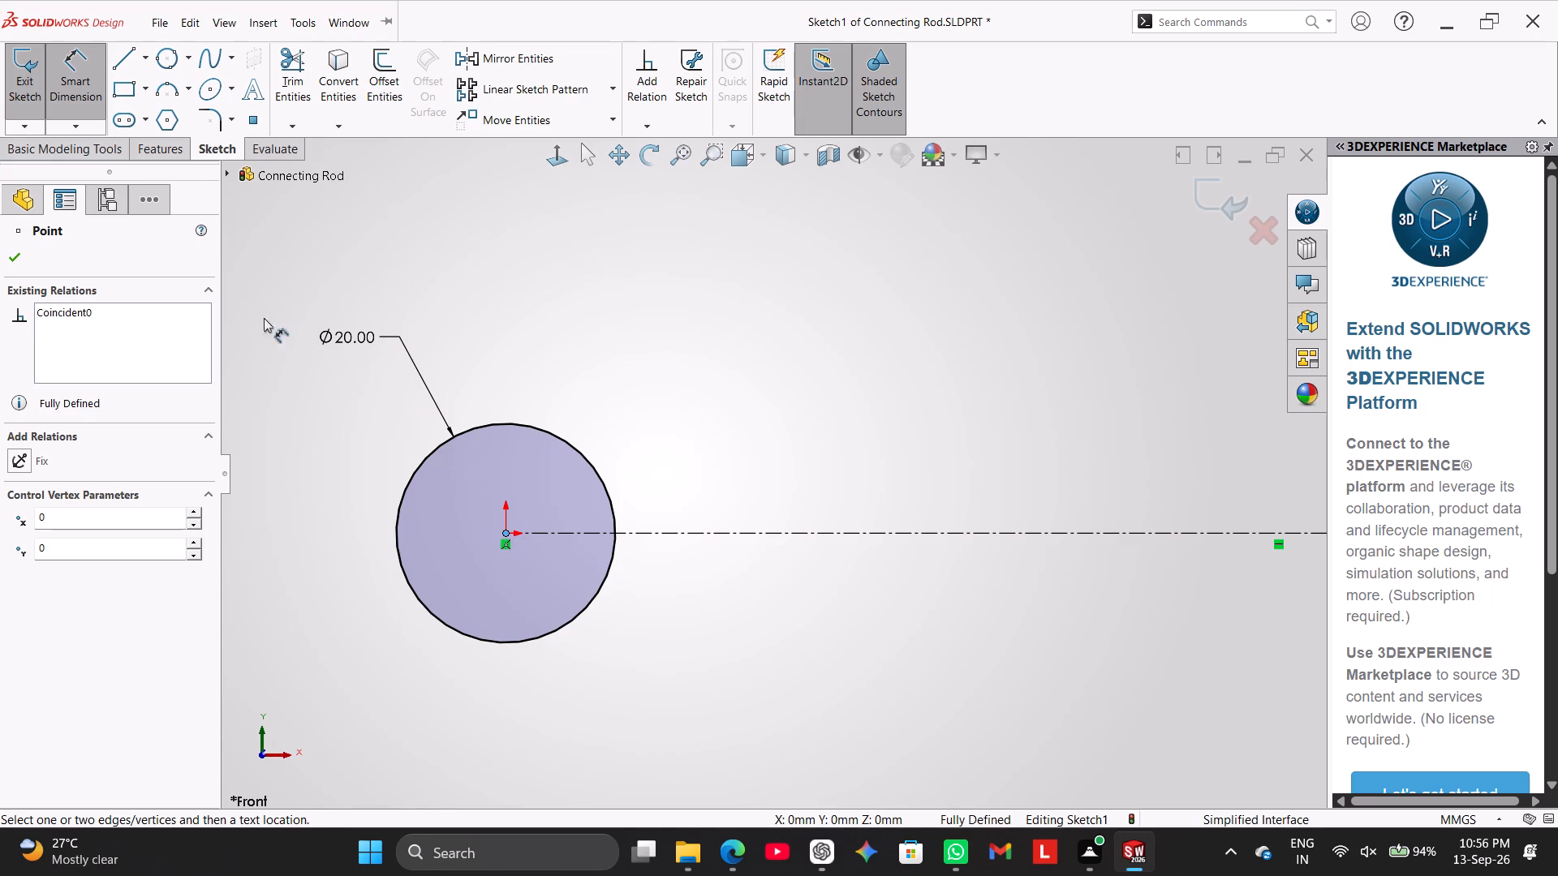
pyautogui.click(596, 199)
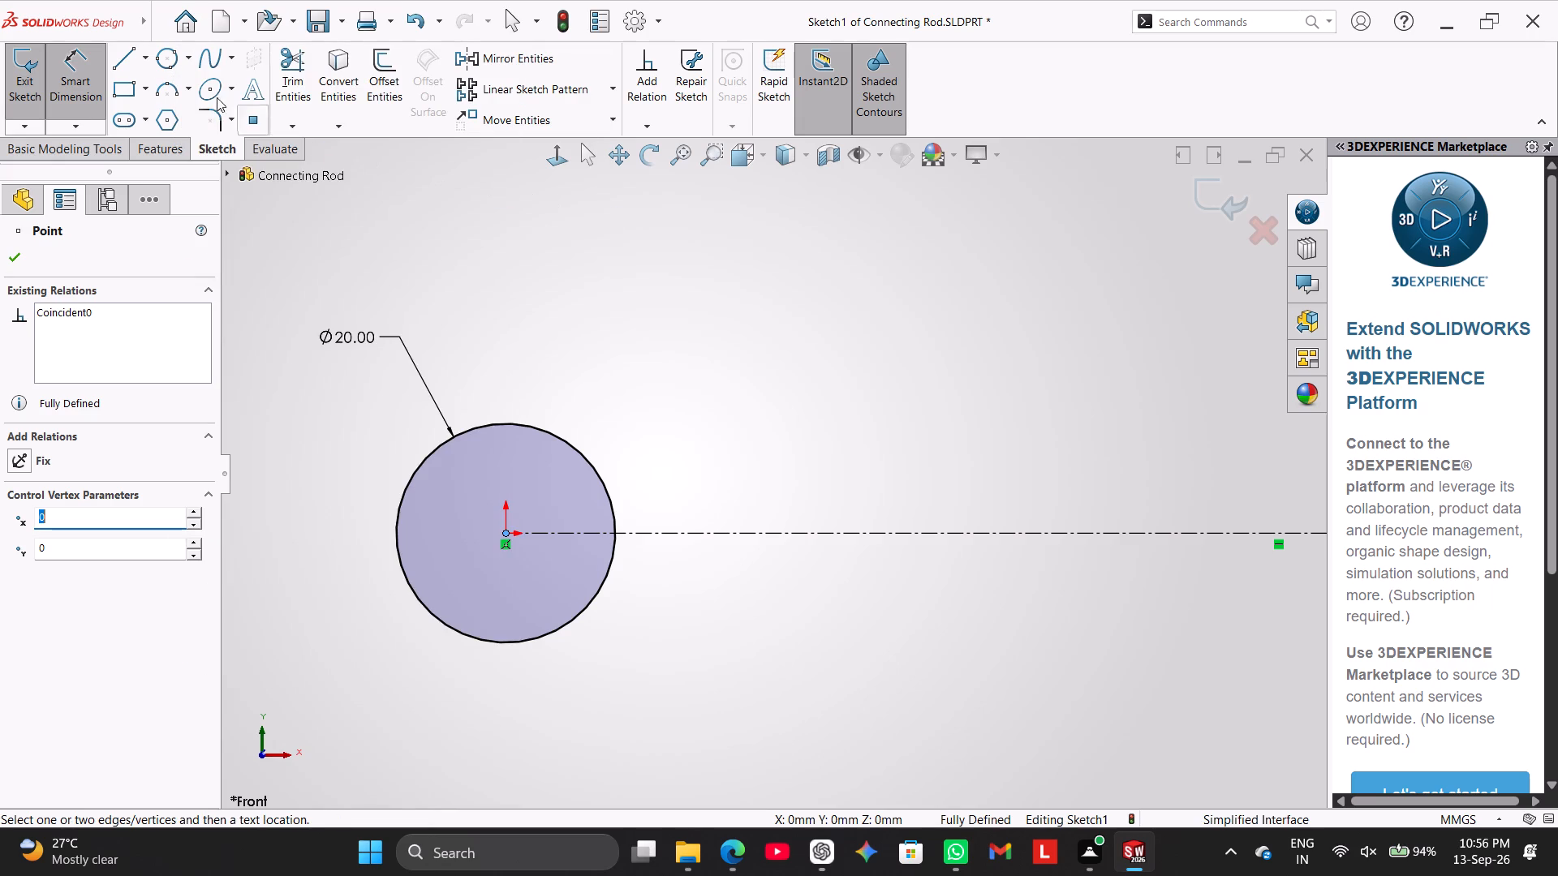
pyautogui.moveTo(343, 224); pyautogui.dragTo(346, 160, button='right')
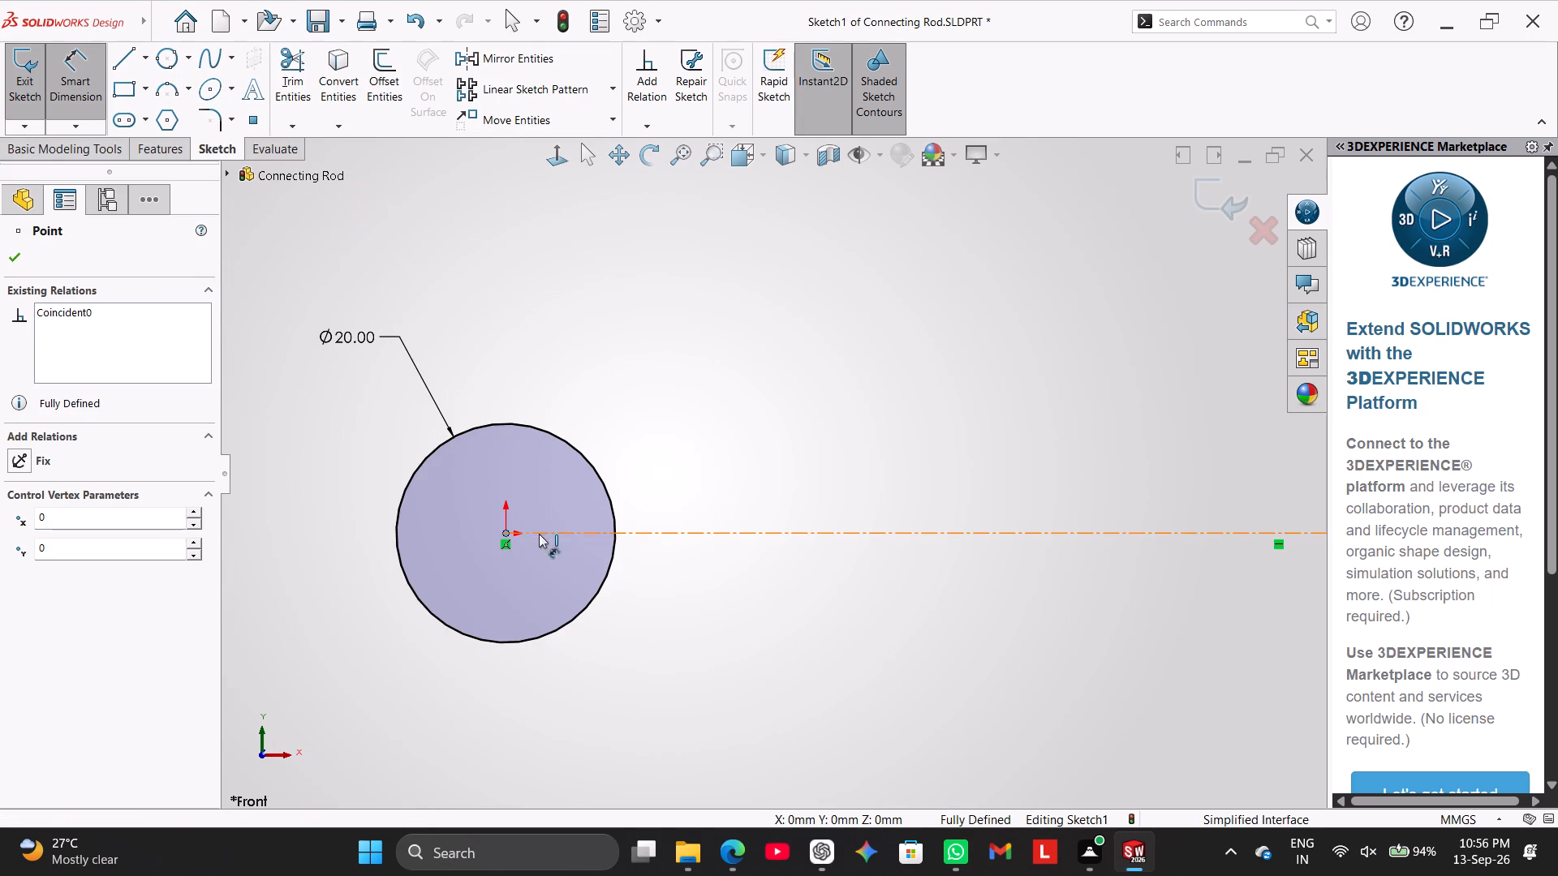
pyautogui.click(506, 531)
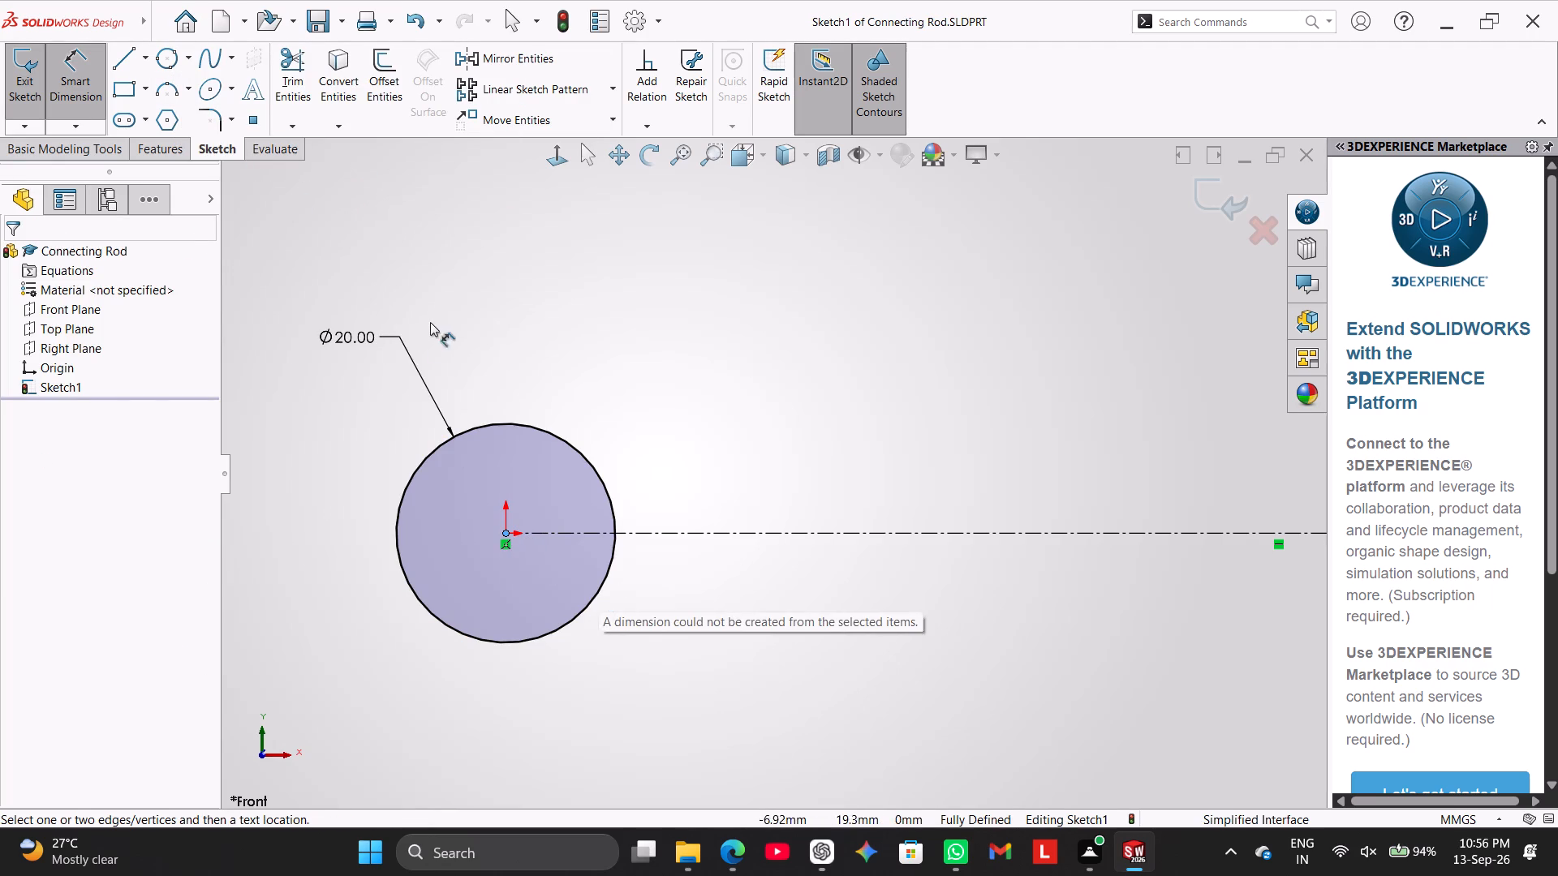
# Sketch a second, larger concentric circle about 28.7 mm in diameter centred on the origin.
pyautogui.moveTo(430, 320); pyautogui.dragTo(441, 181, button='right')
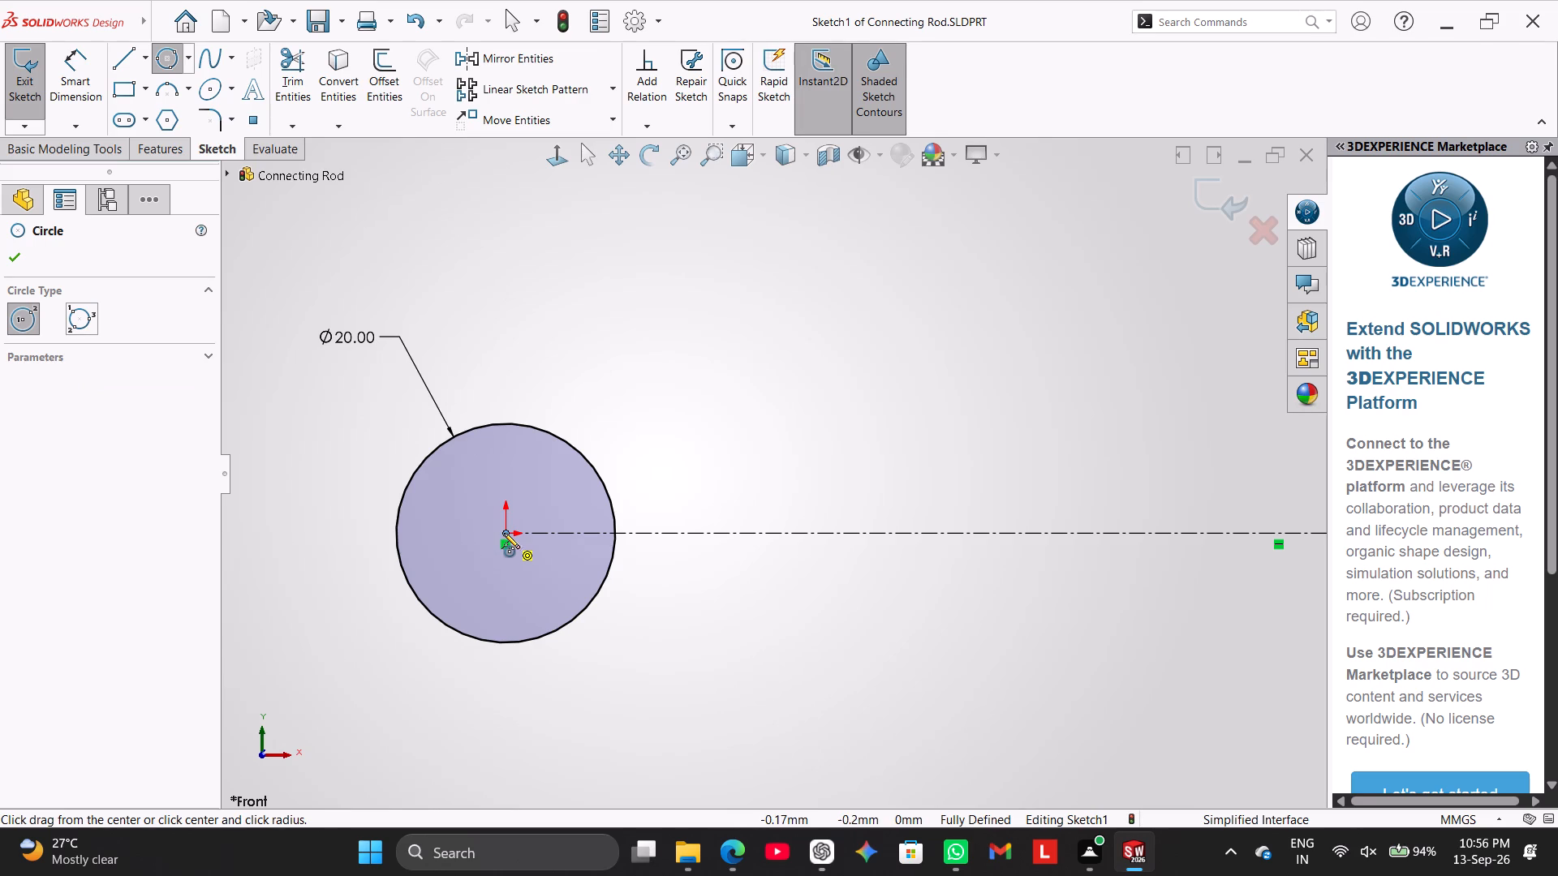
pyautogui.click(504, 530)
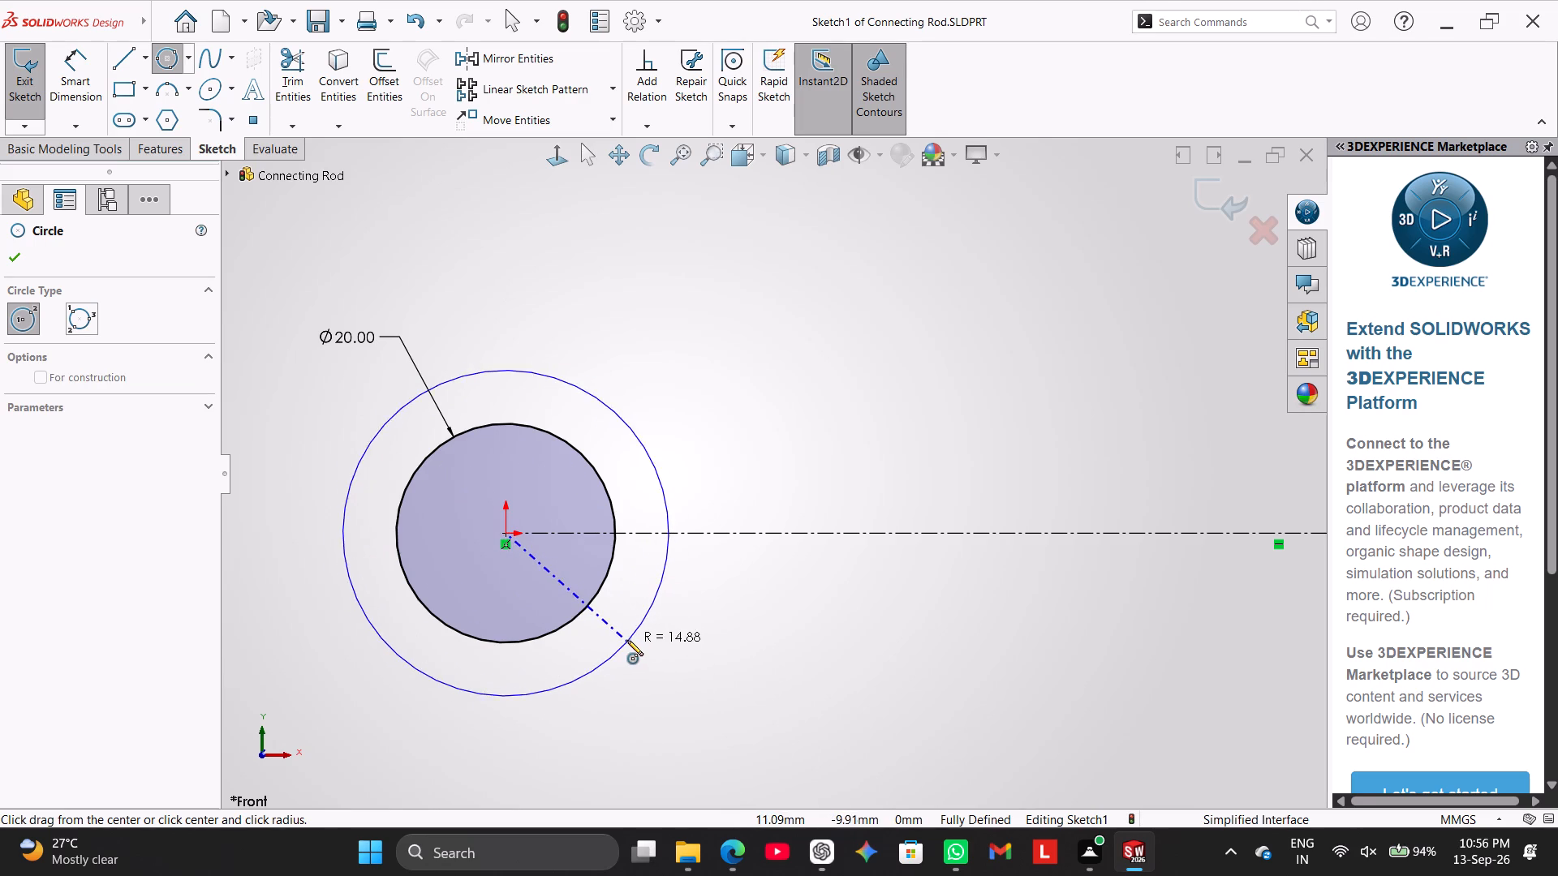
pyautogui.click(626, 634)
pyautogui.rightClick(708, 432)
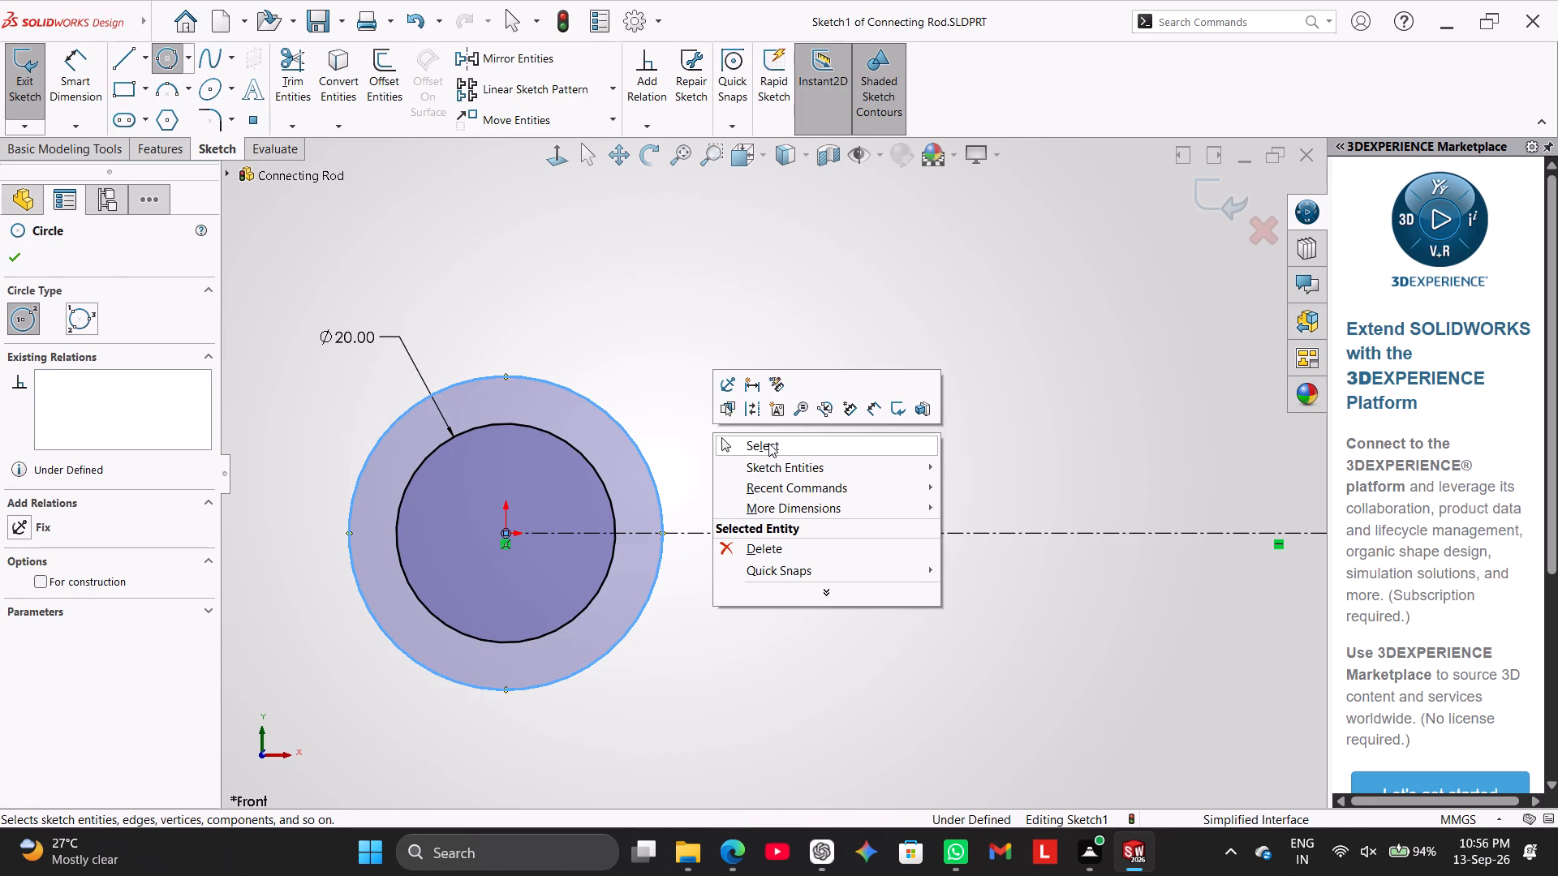
pyautogui.click(768, 443)
# Dimension the outer circle with a diameter of 23 mm, placing the dimension below the circle.
pyautogui.click(99, 71)
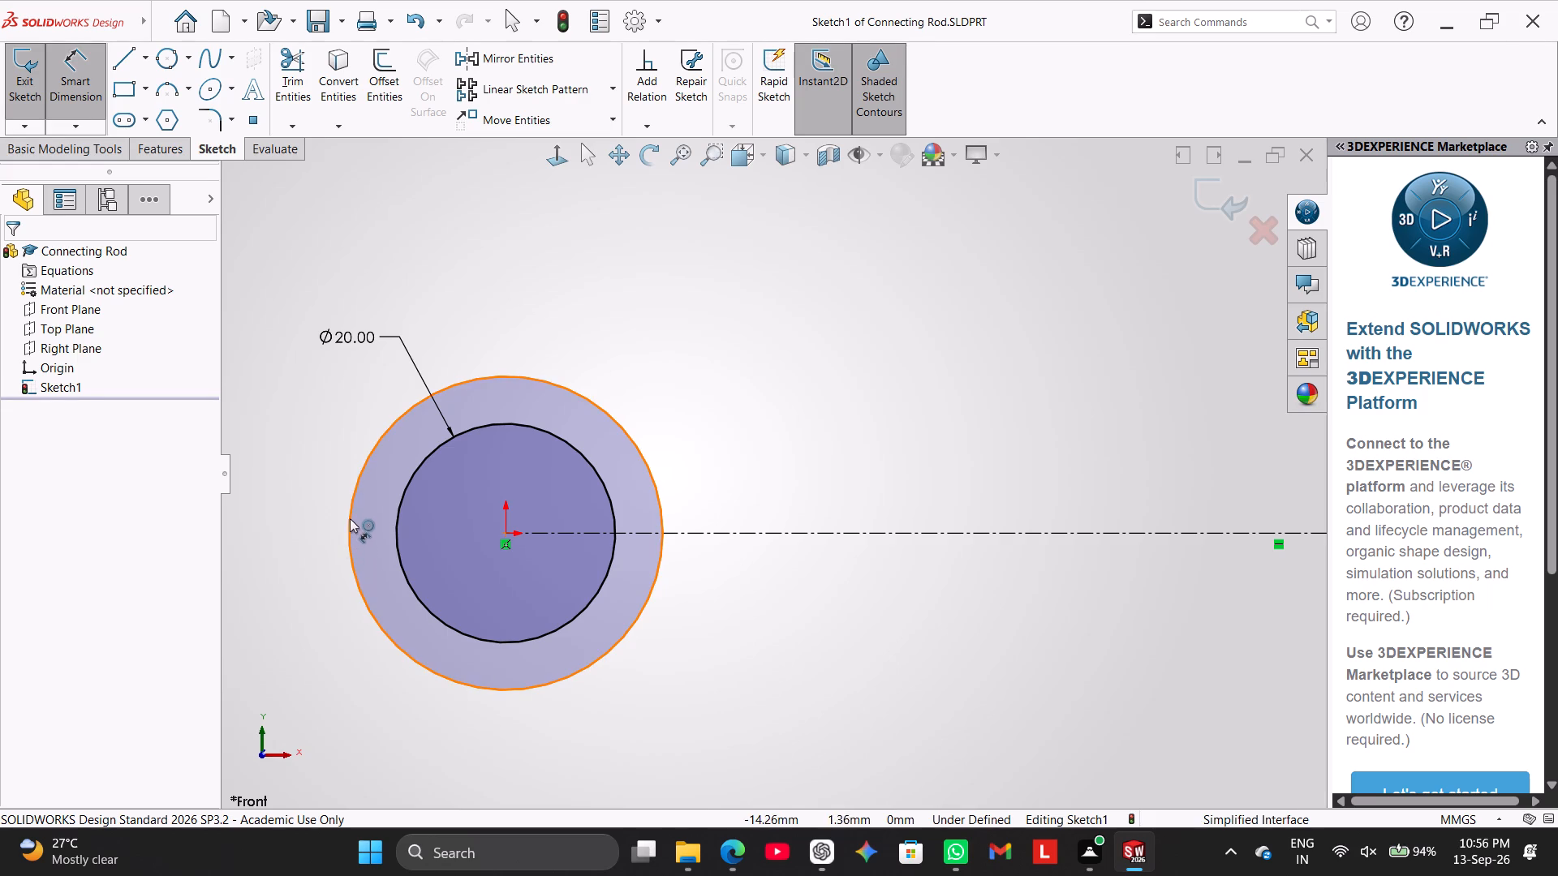
pyautogui.click(664, 530)
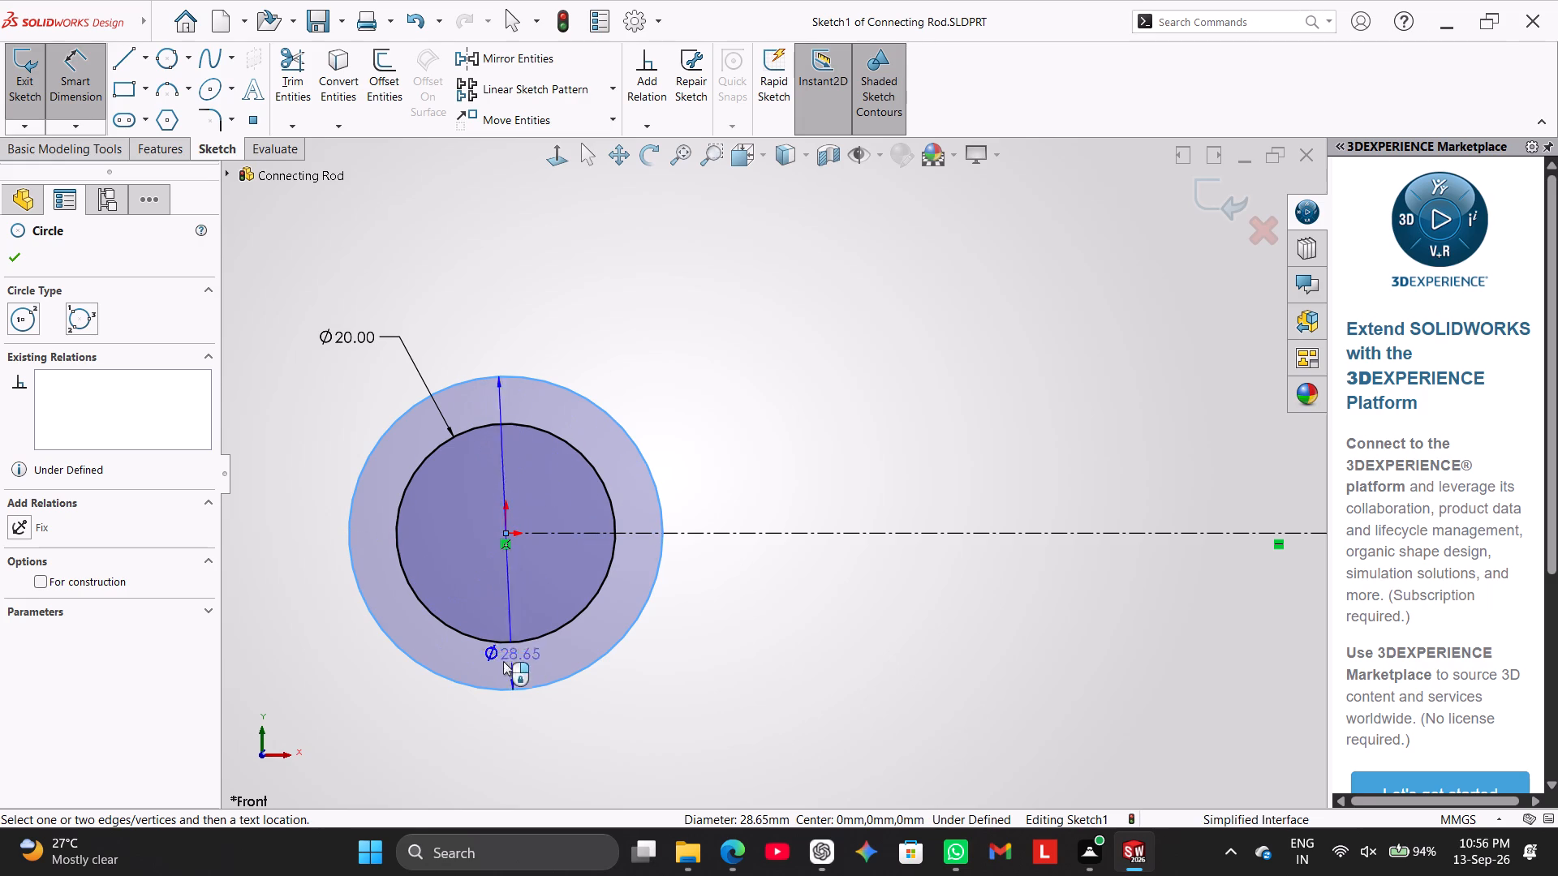
pyautogui.click(523, 724)
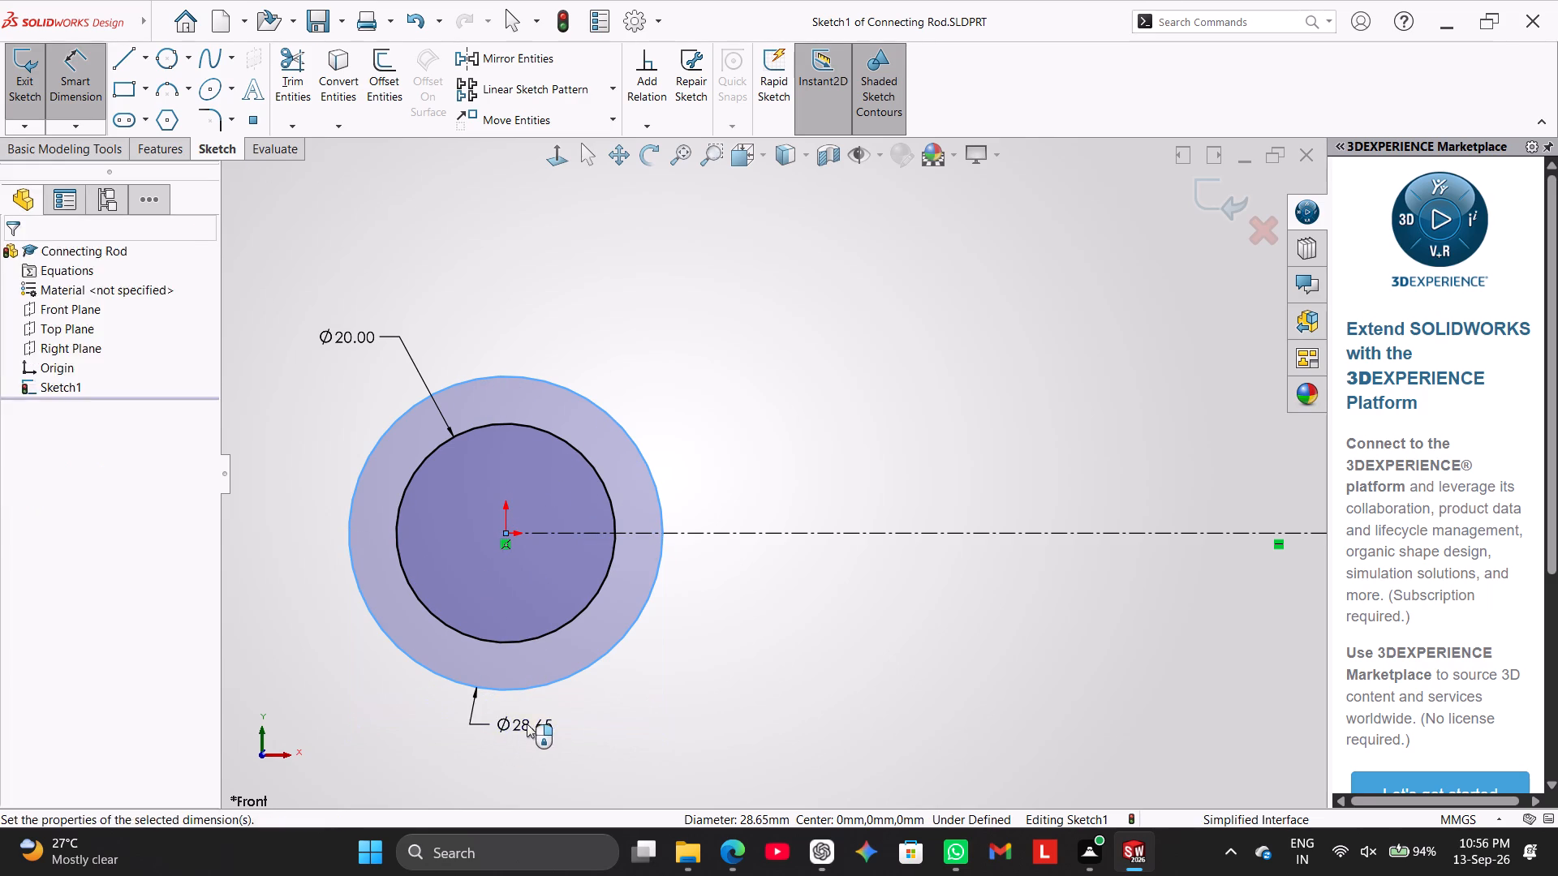
pyautogui.write('23')
pyautogui.press('Return')
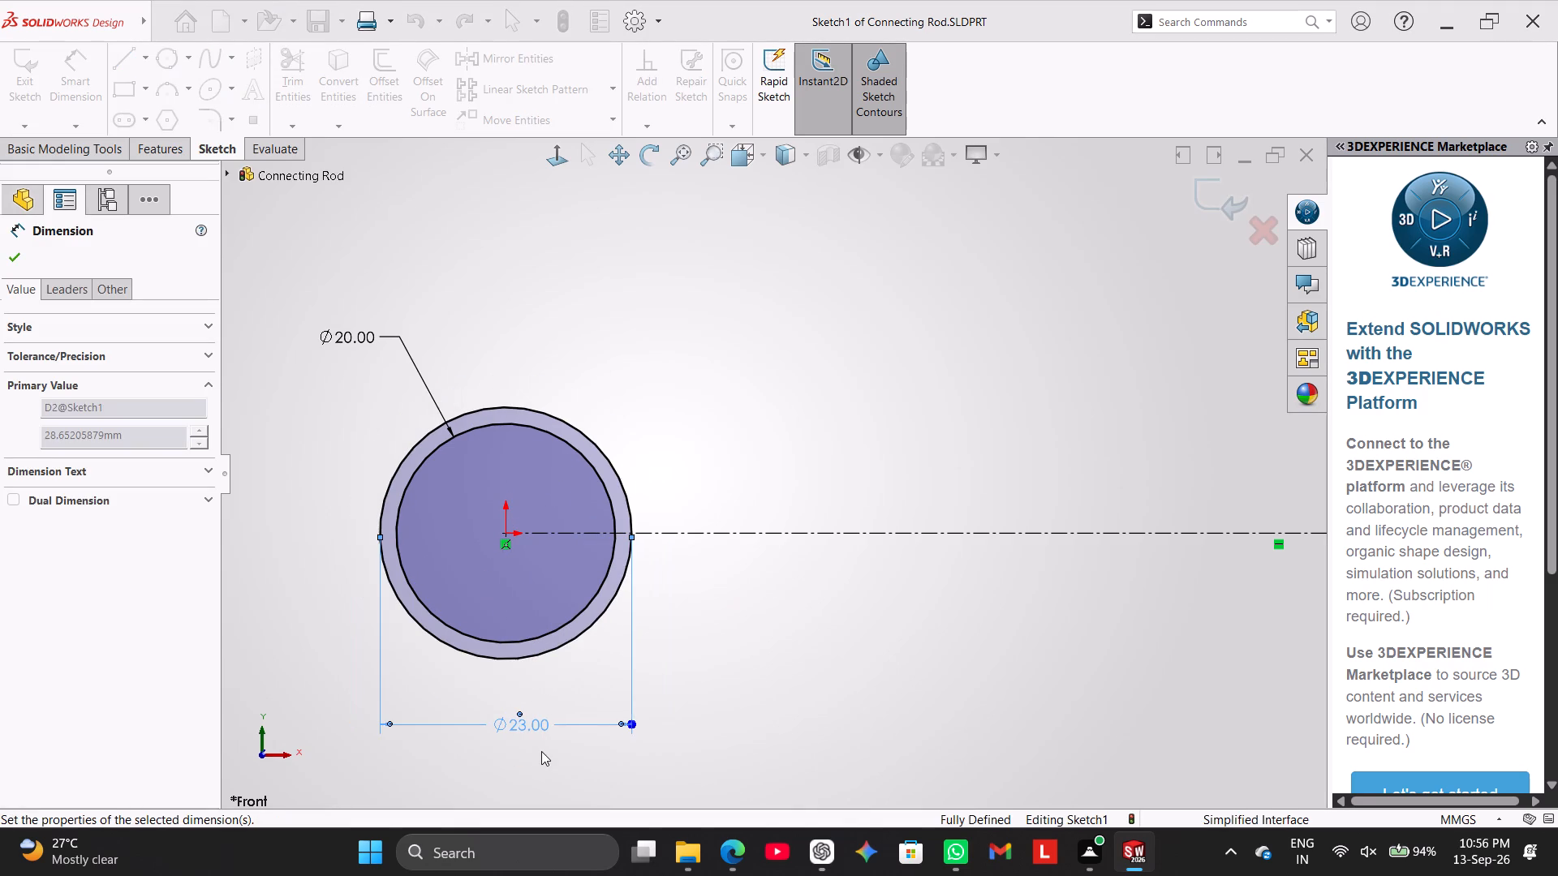
pyautogui.click(694, 386)
pyautogui.rightClick(698, 383)
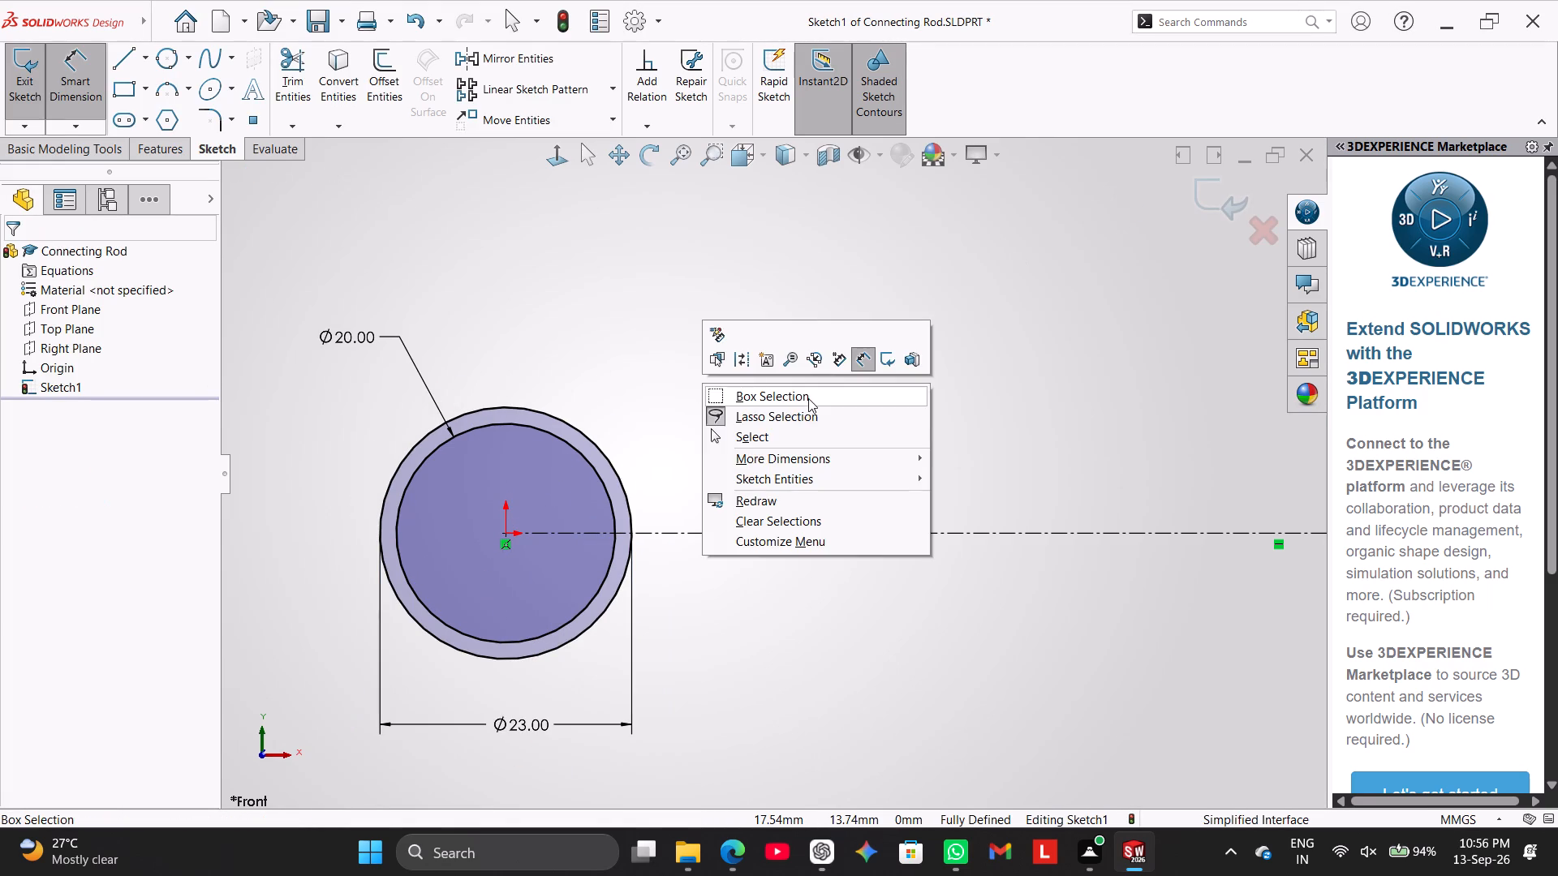
pyautogui.click(807, 434)
# Sketch a small corner rectangle in the free space just above the outer circle.
pyautogui.click(130, 84)
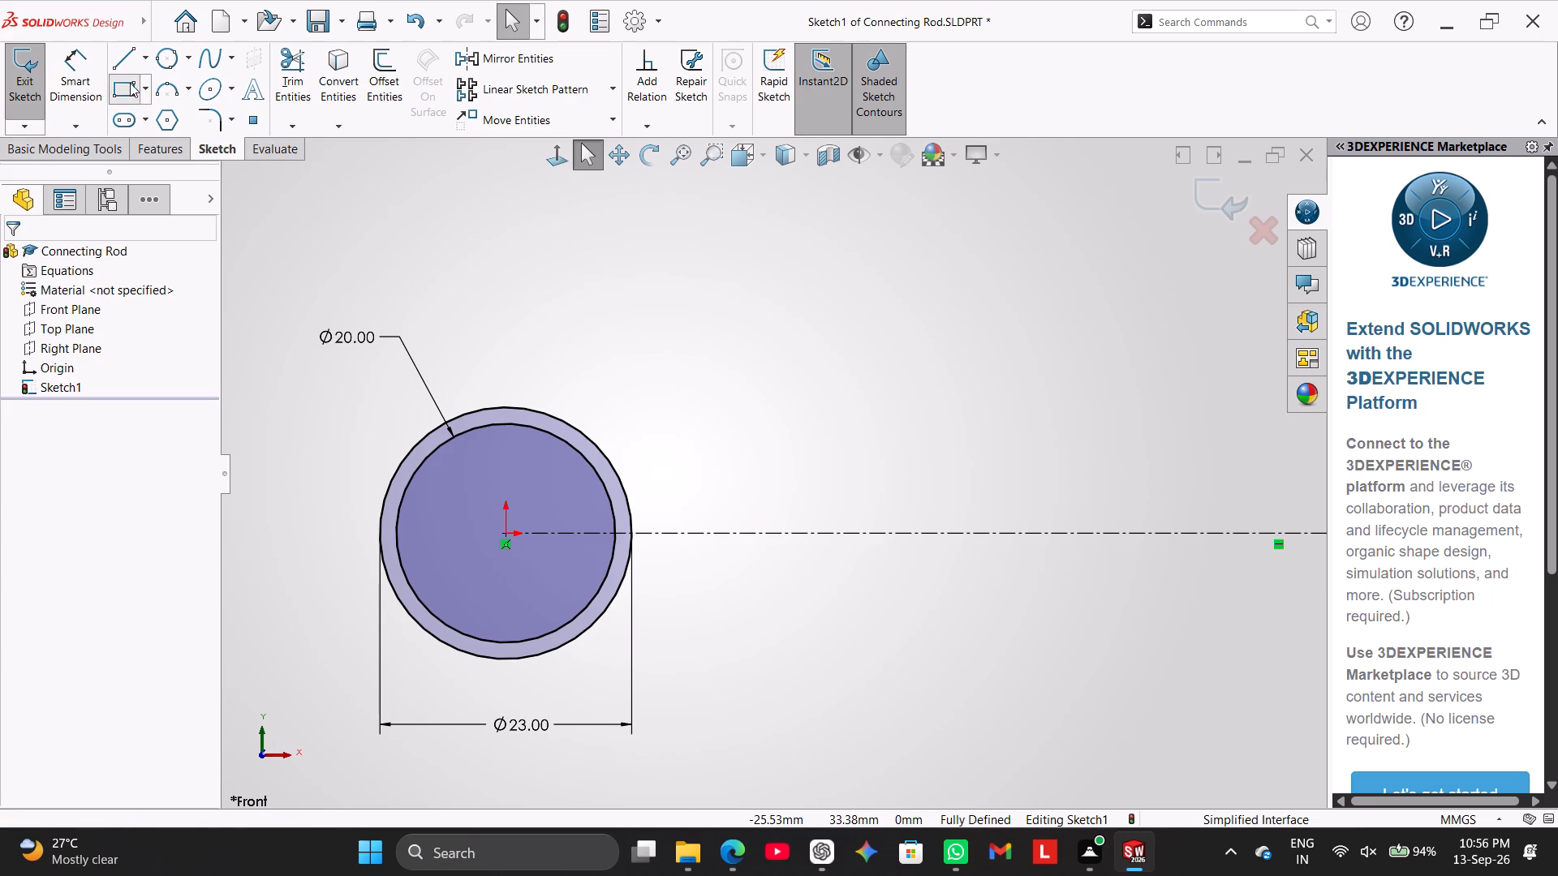
pyautogui.scroll(-2, 705, 388)
pyautogui.scroll(-2, 630, 482)
pyautogui.scroll(1, 527, 472)
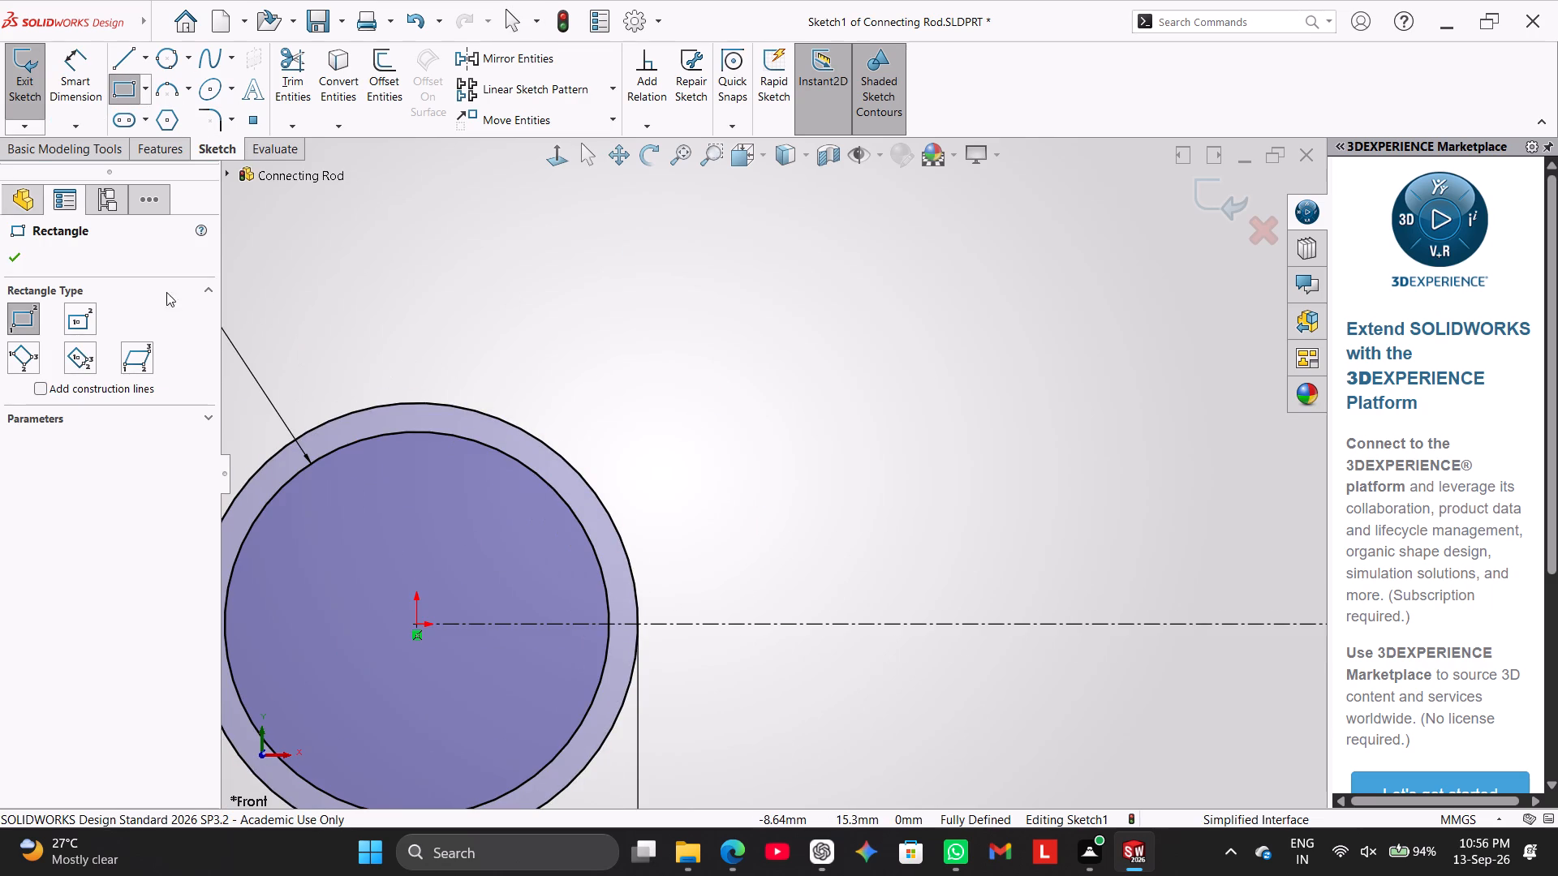
pyautogui.click(148, 86)
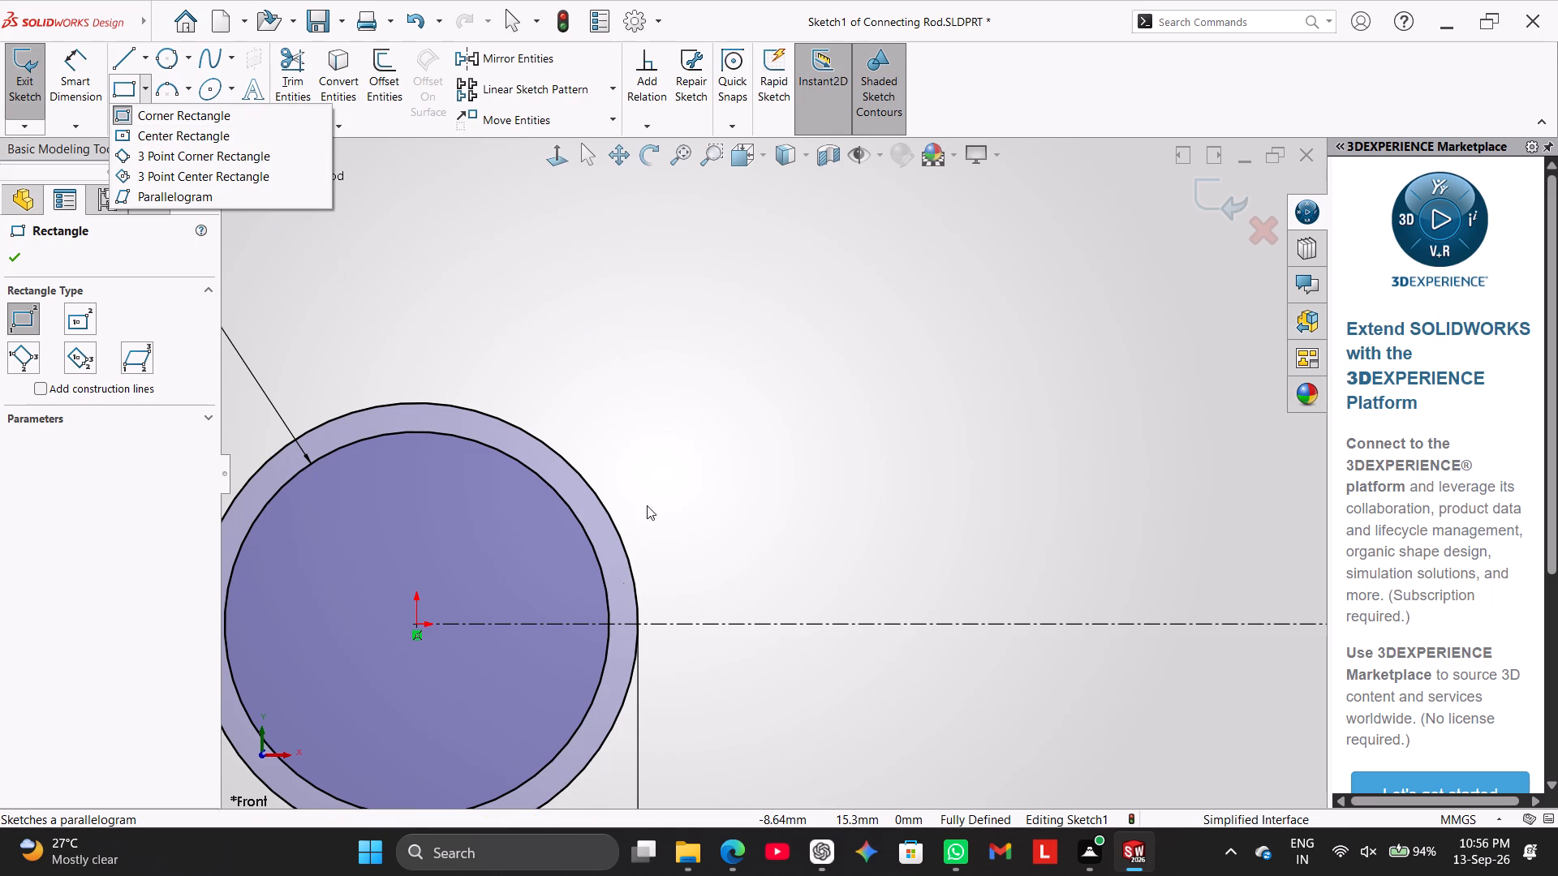
pyautogui.click(507, 320)
pyautogui.click(433, 264)
pyautogui.rightClick(457, 215)
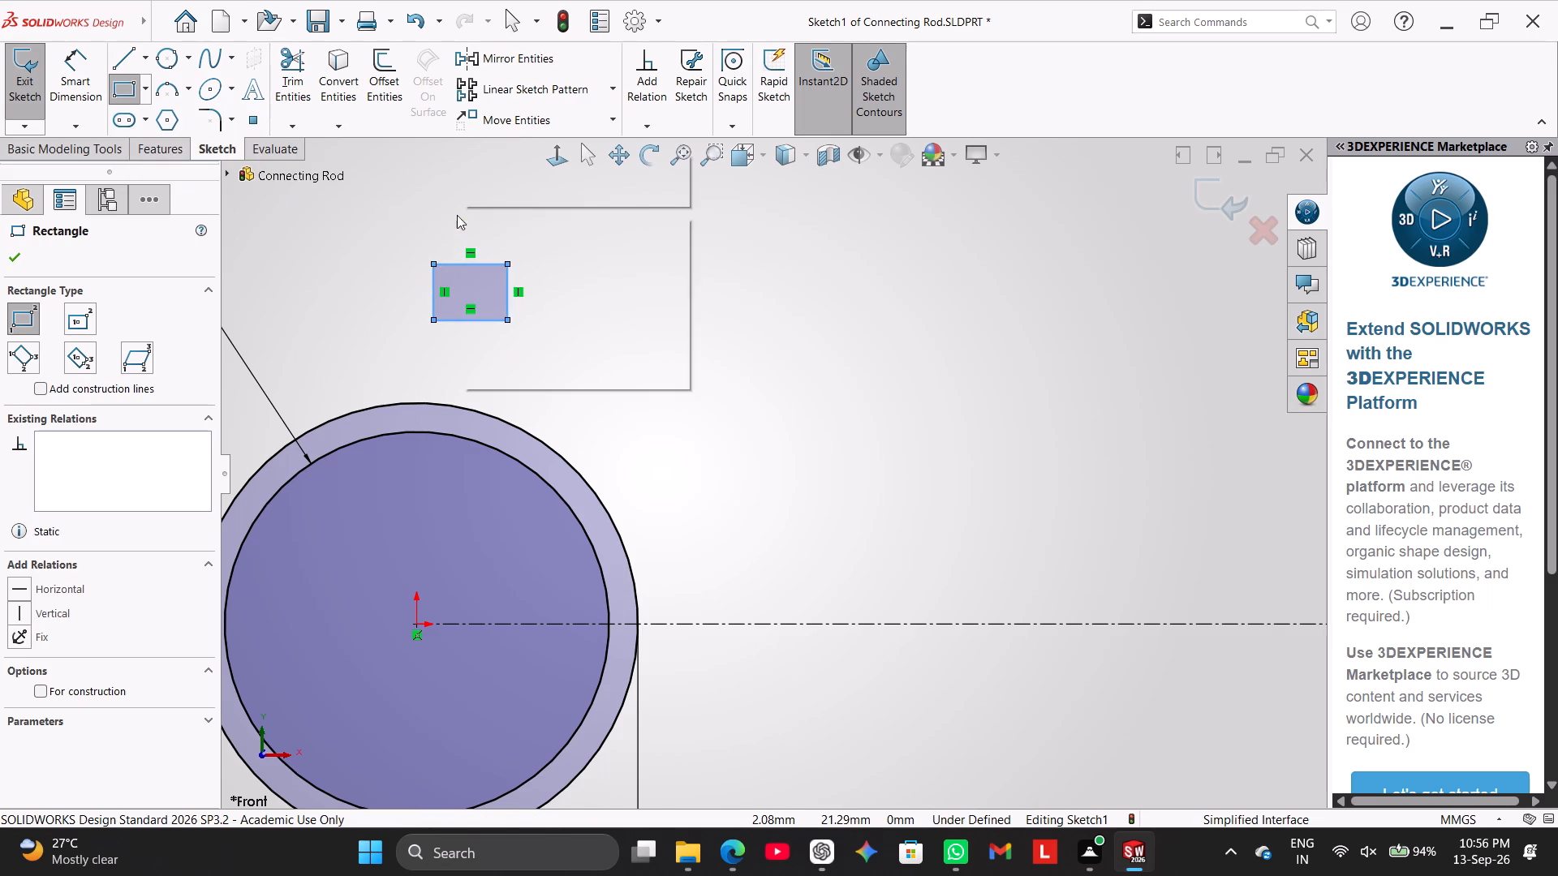
pyautogui.click(497, 228)
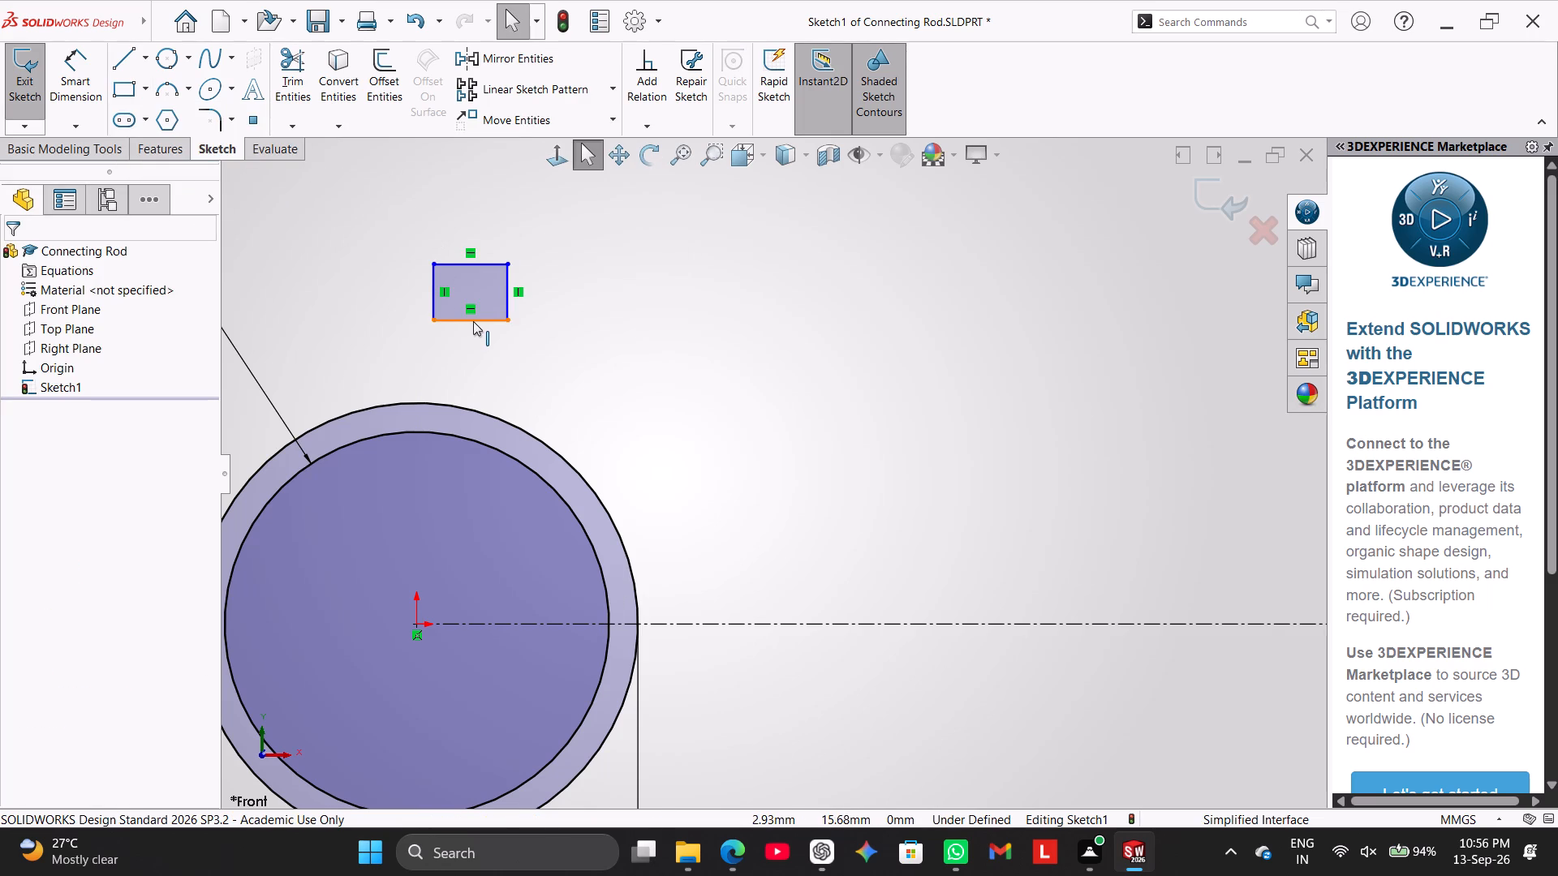
# Delete all four lines of the small rectangle above the outer circle.
pyautogui.keyDown('ctrl'); pyautogui.click(469, 317); pyautogui.keyUp('ctrl')
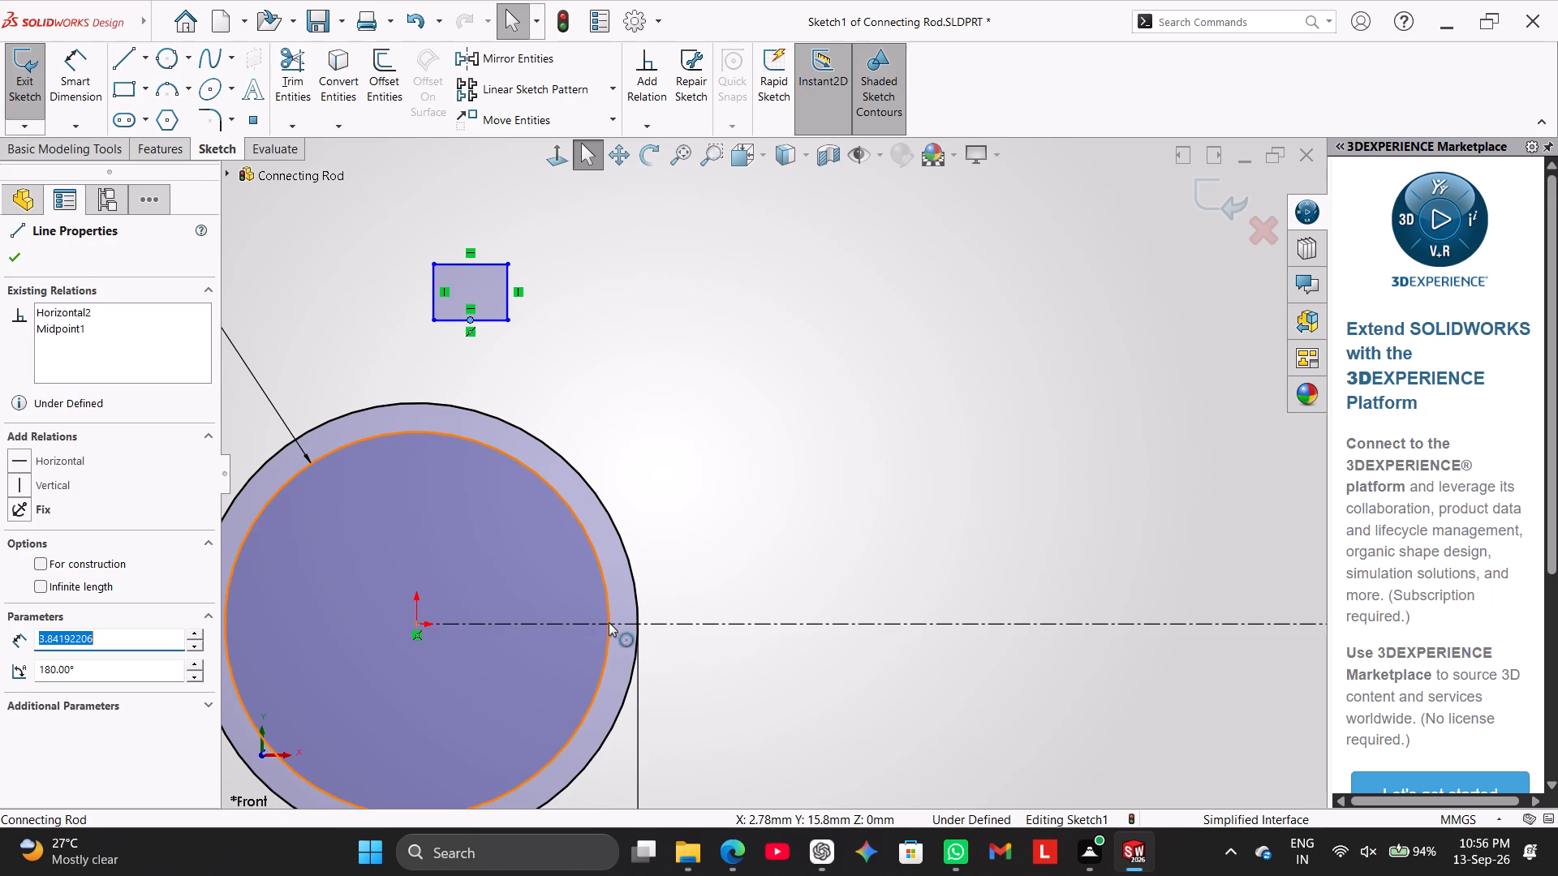
pyautogui.keyDown('ctrl'); pyautogui.scroll(-5, 609, 622); pyautogui.keyUp('ctrl')
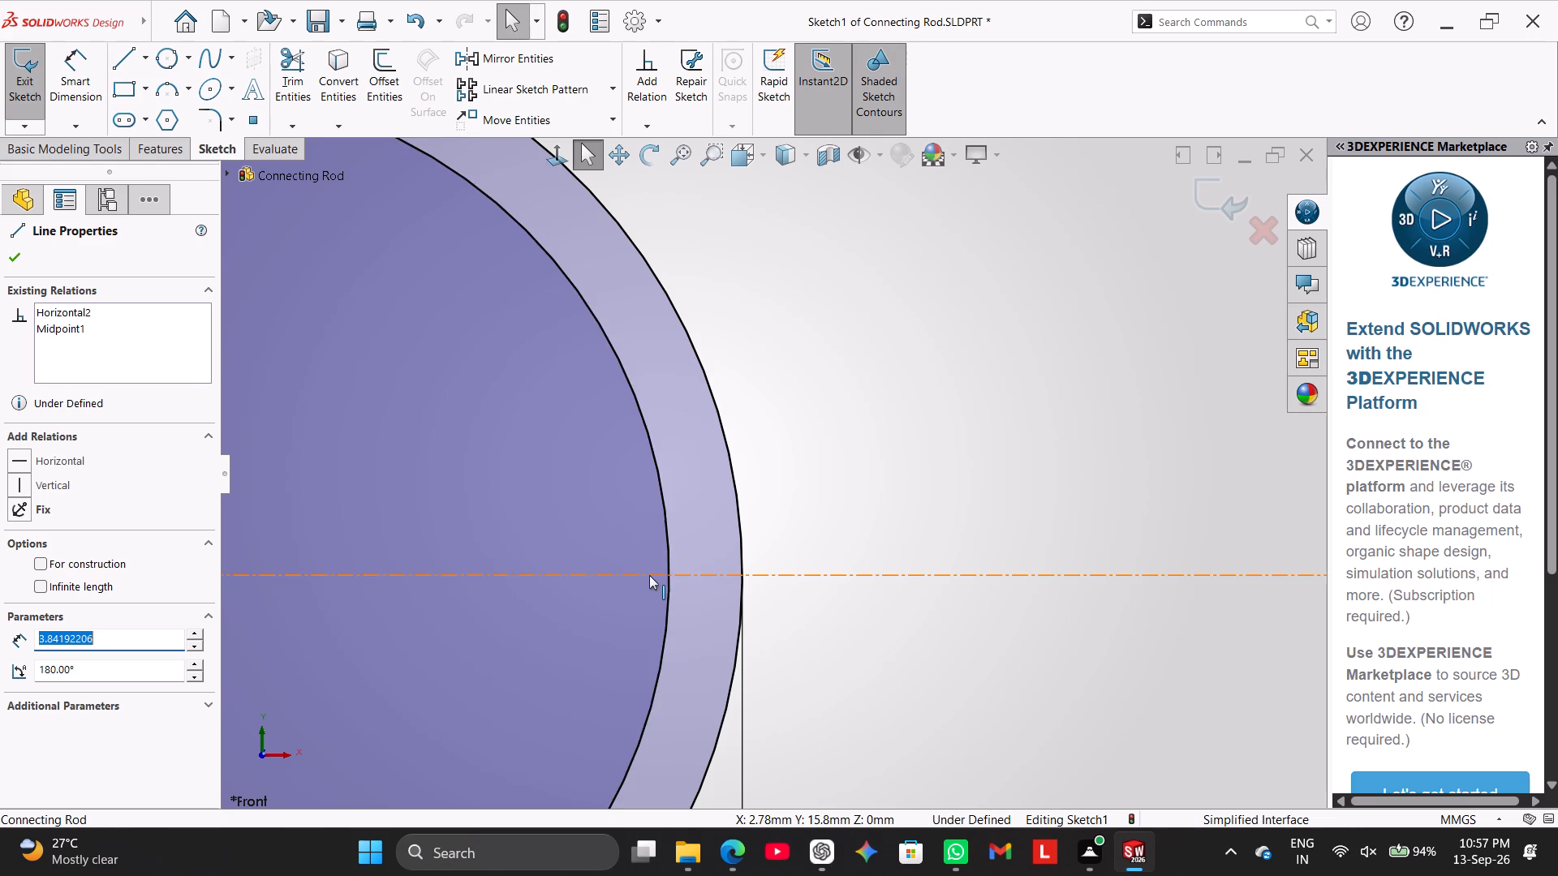
pyautogui.scroll(8, 765, 460)
pyautogui.rightClick(670, 284)
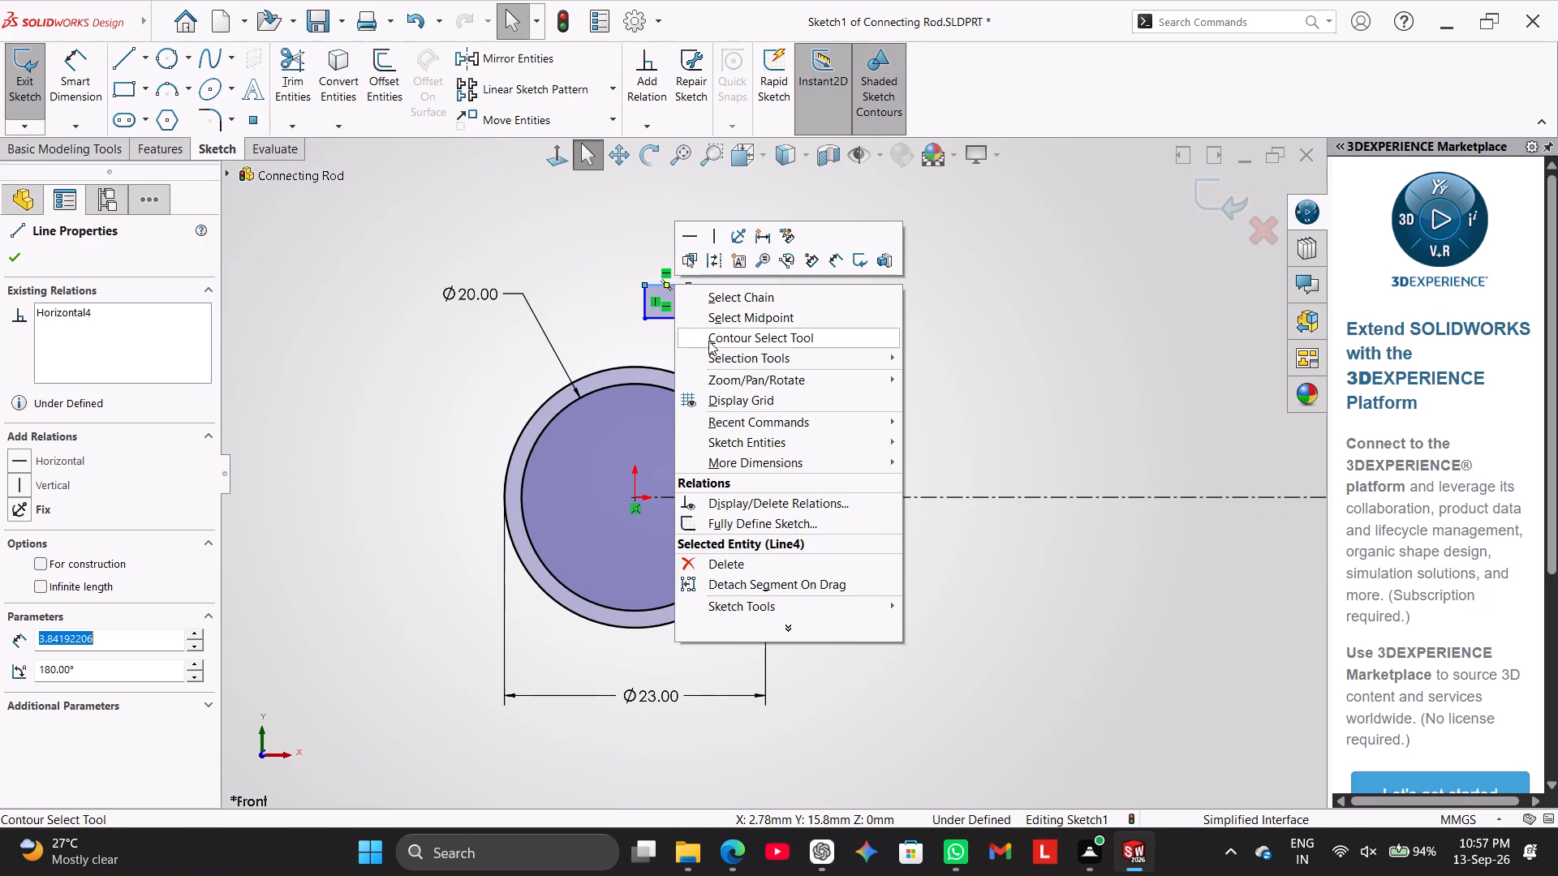
pyautogui.click(730, 556)
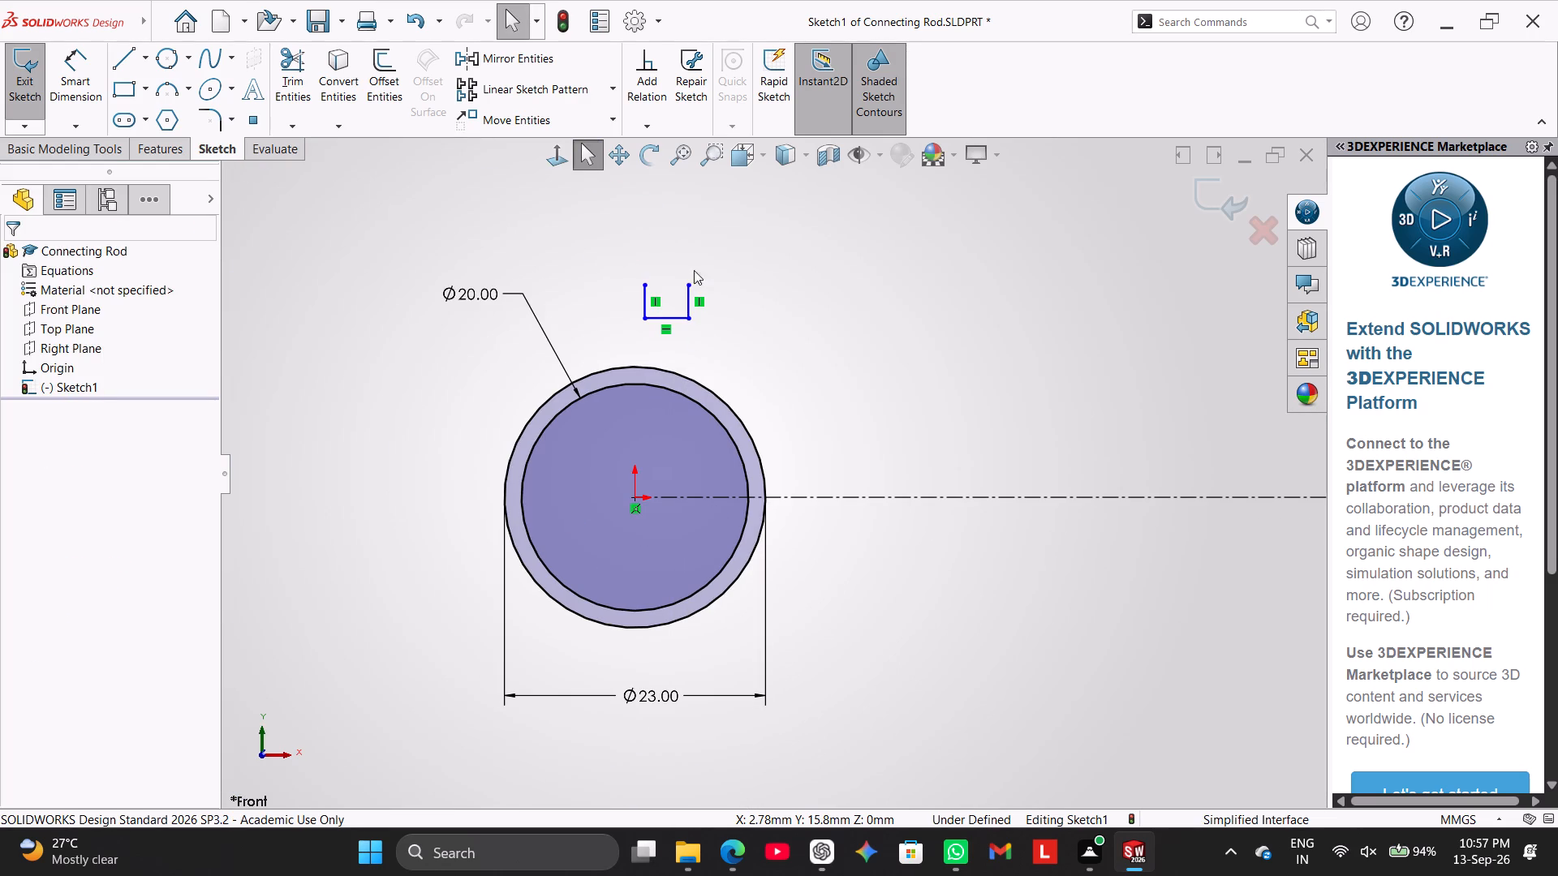
pyautogui.moveTo(748, 341); pyautogui.dragTo(557, 263)
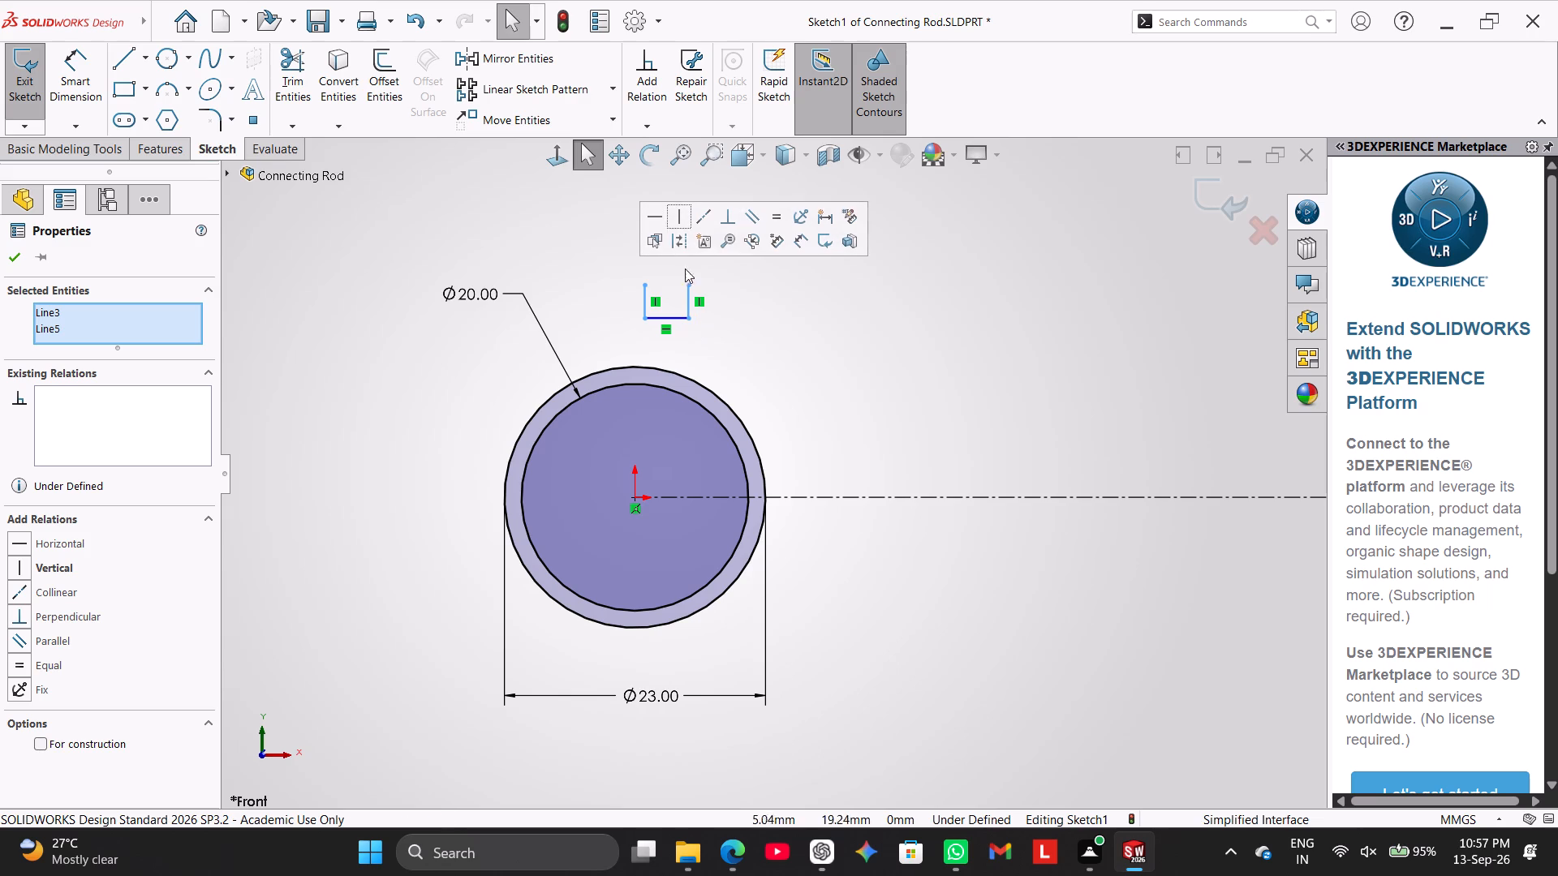
pyautogui.rightClick(728, 324)
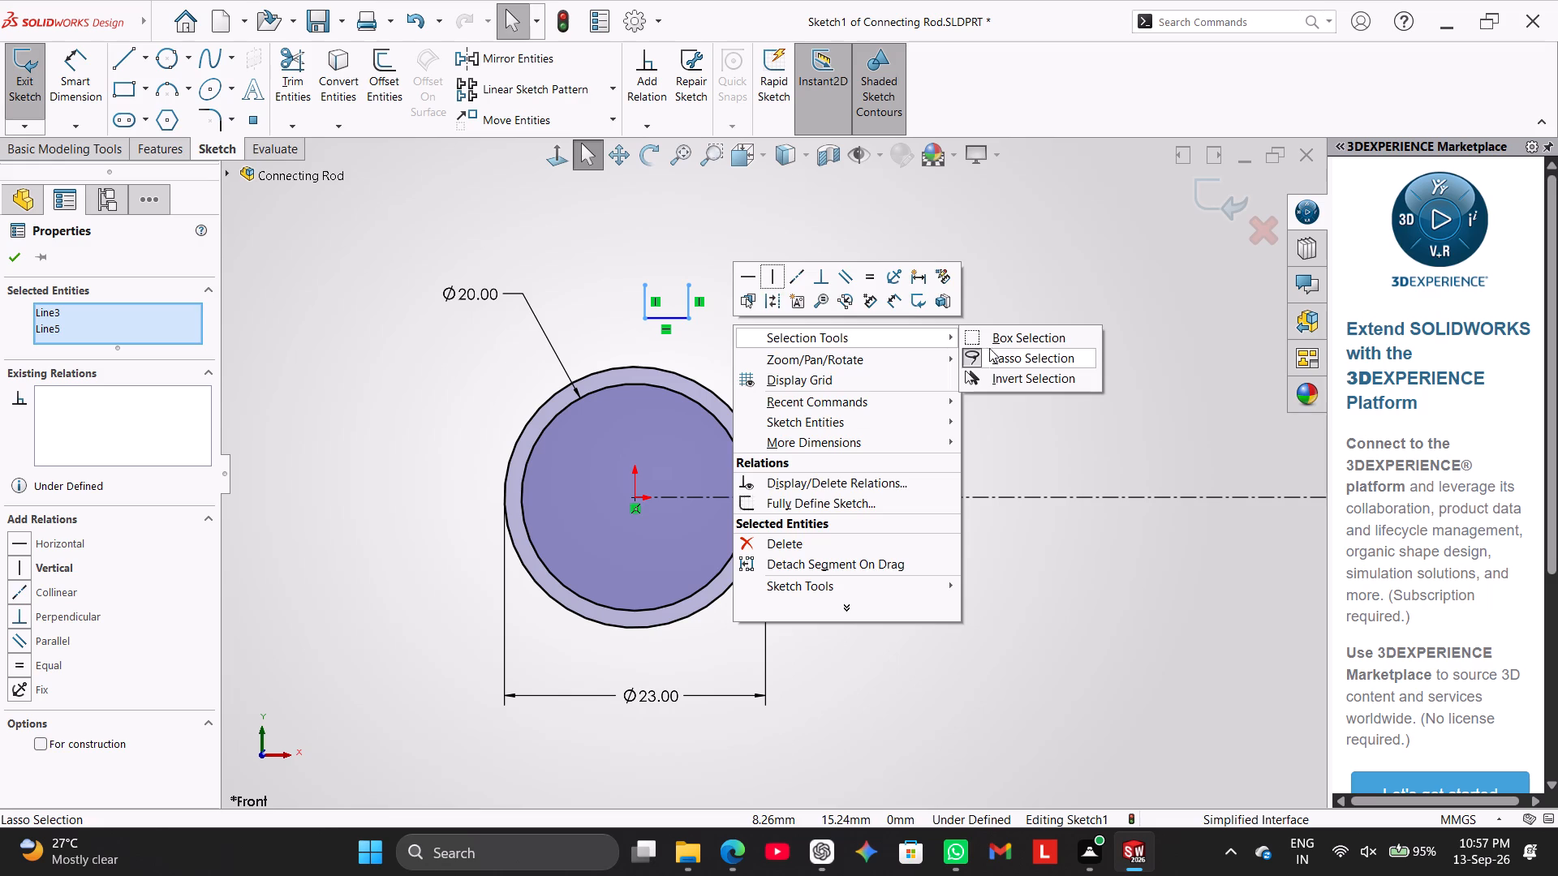
pyautogui.click(989, 338)
pyautogui.moveTo(846, 247); pyautogui.dragTo(579, 337)
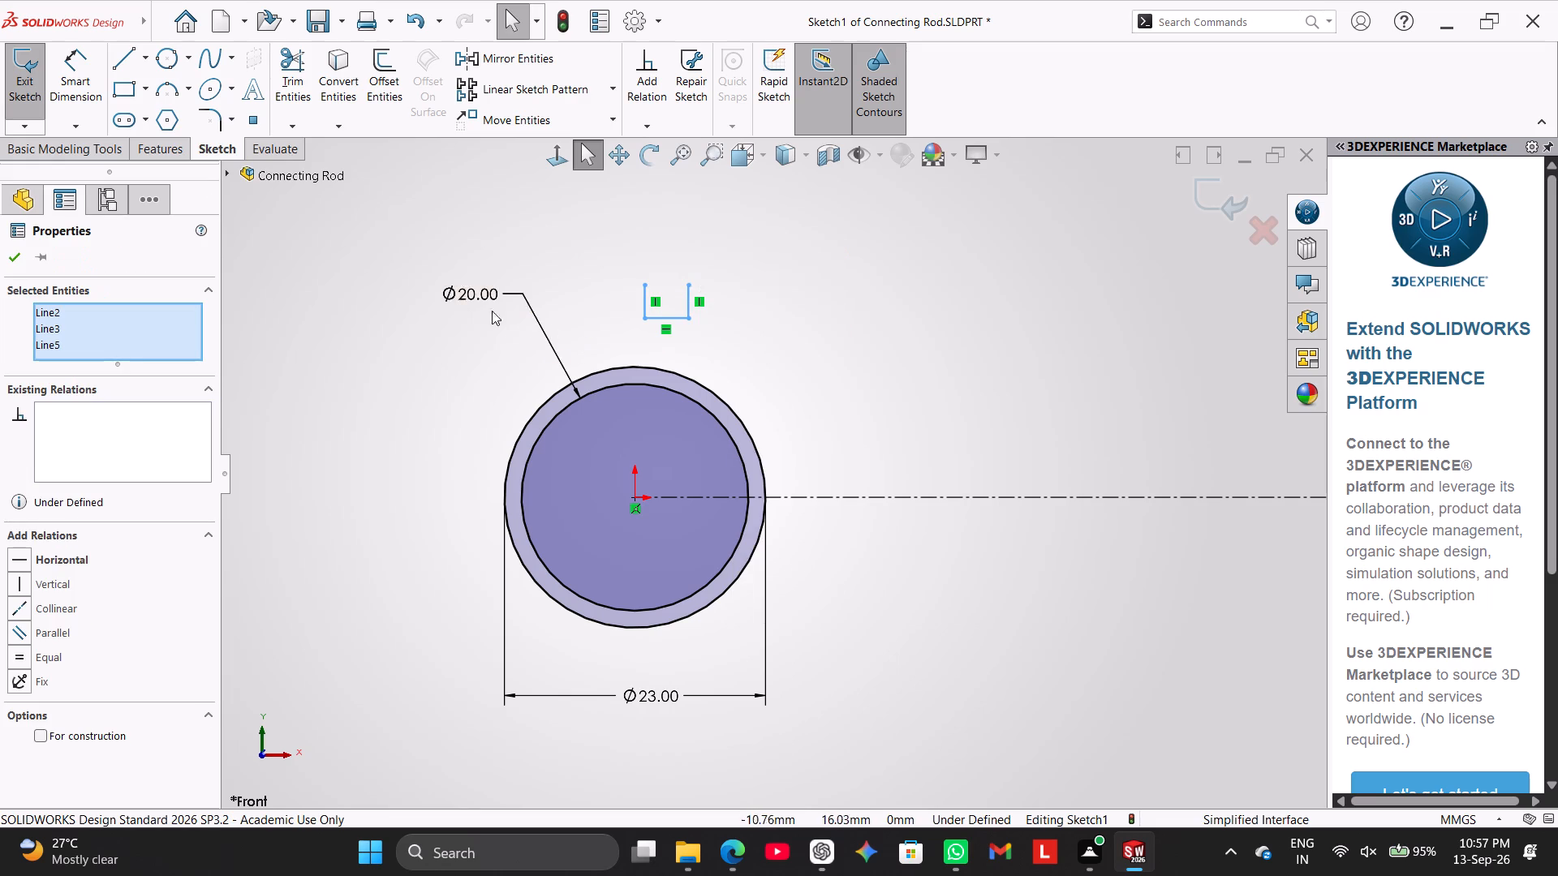
pyautogui.rightClick(372, 279)
pyautogui.click(437, 496)
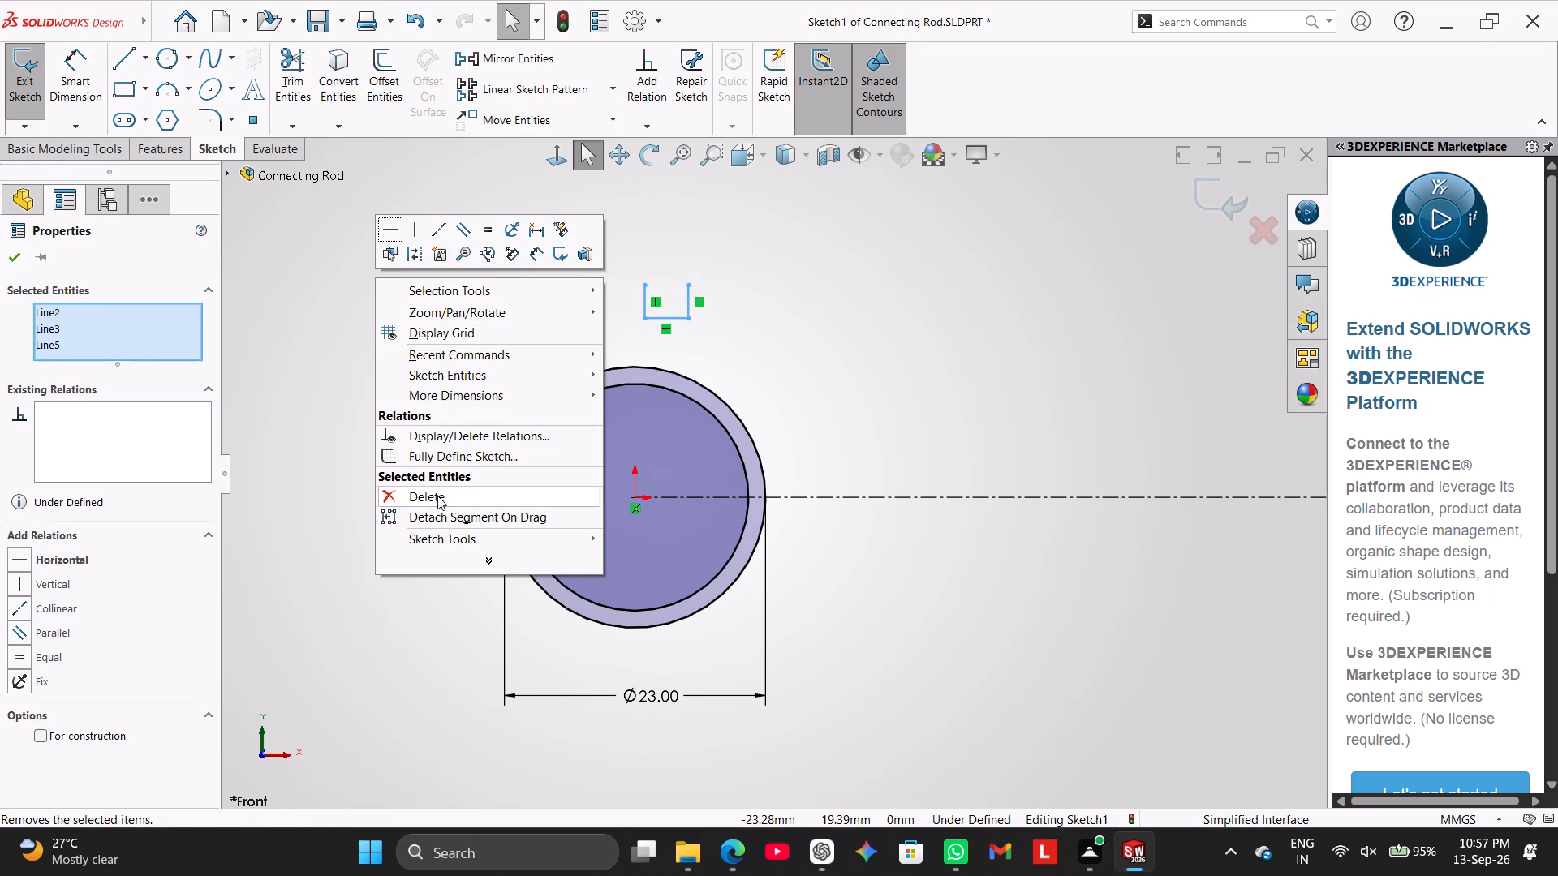
# Sketch a horizontal line about 1.5 mm long from the inner circle to the outer circle, just above the centerline.
pyautogui.click(119, 47)
pyautogui.scroll(-7, 760, 509)
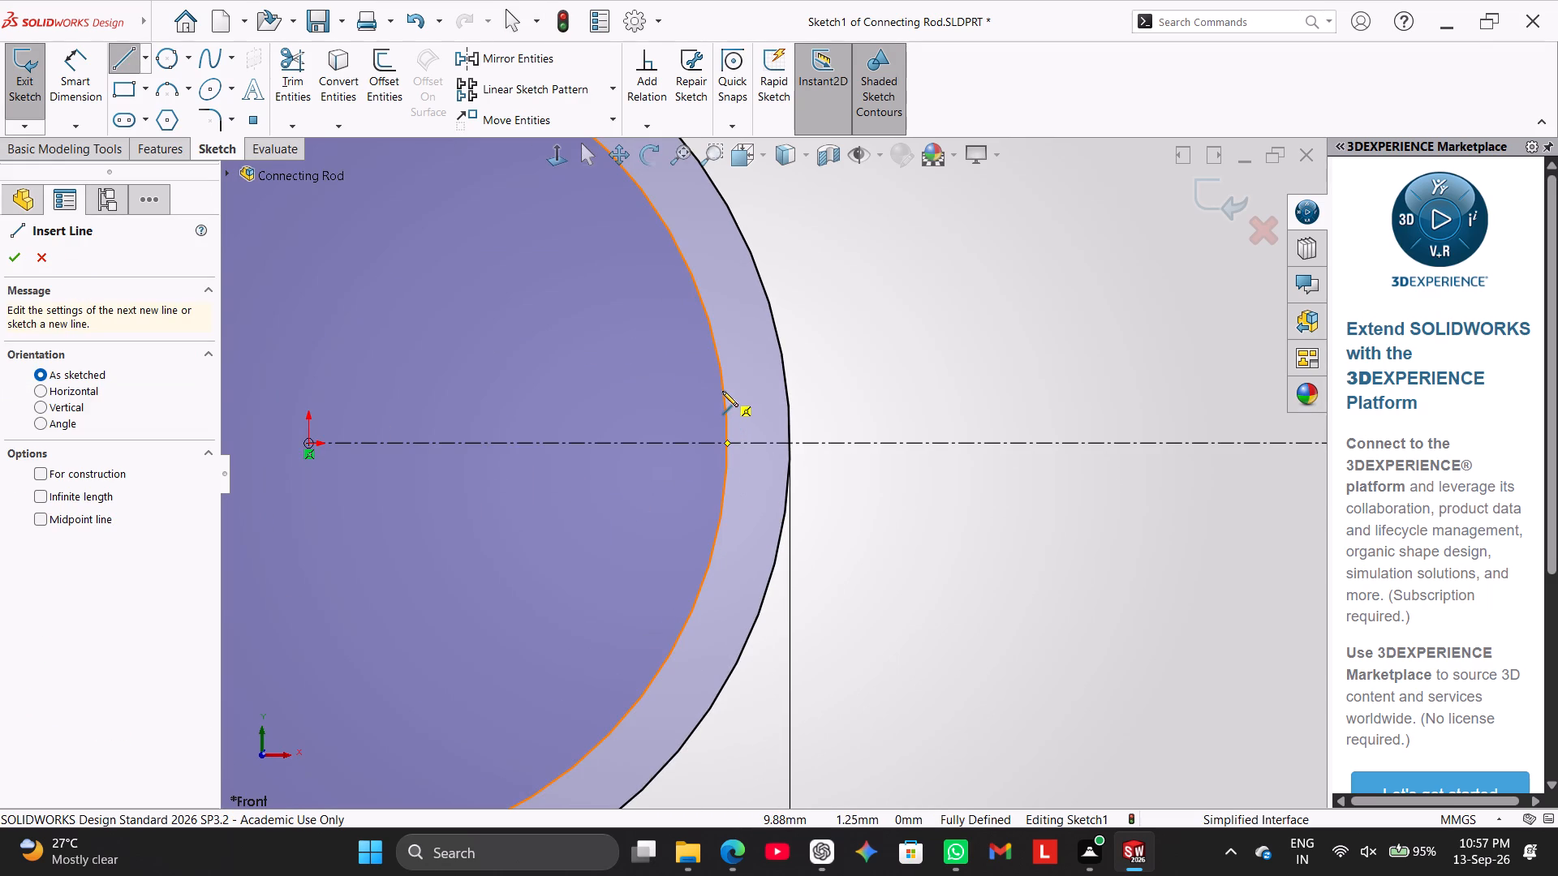
pyautogui.click(722, 391)
pyautogui.click(786, 386)
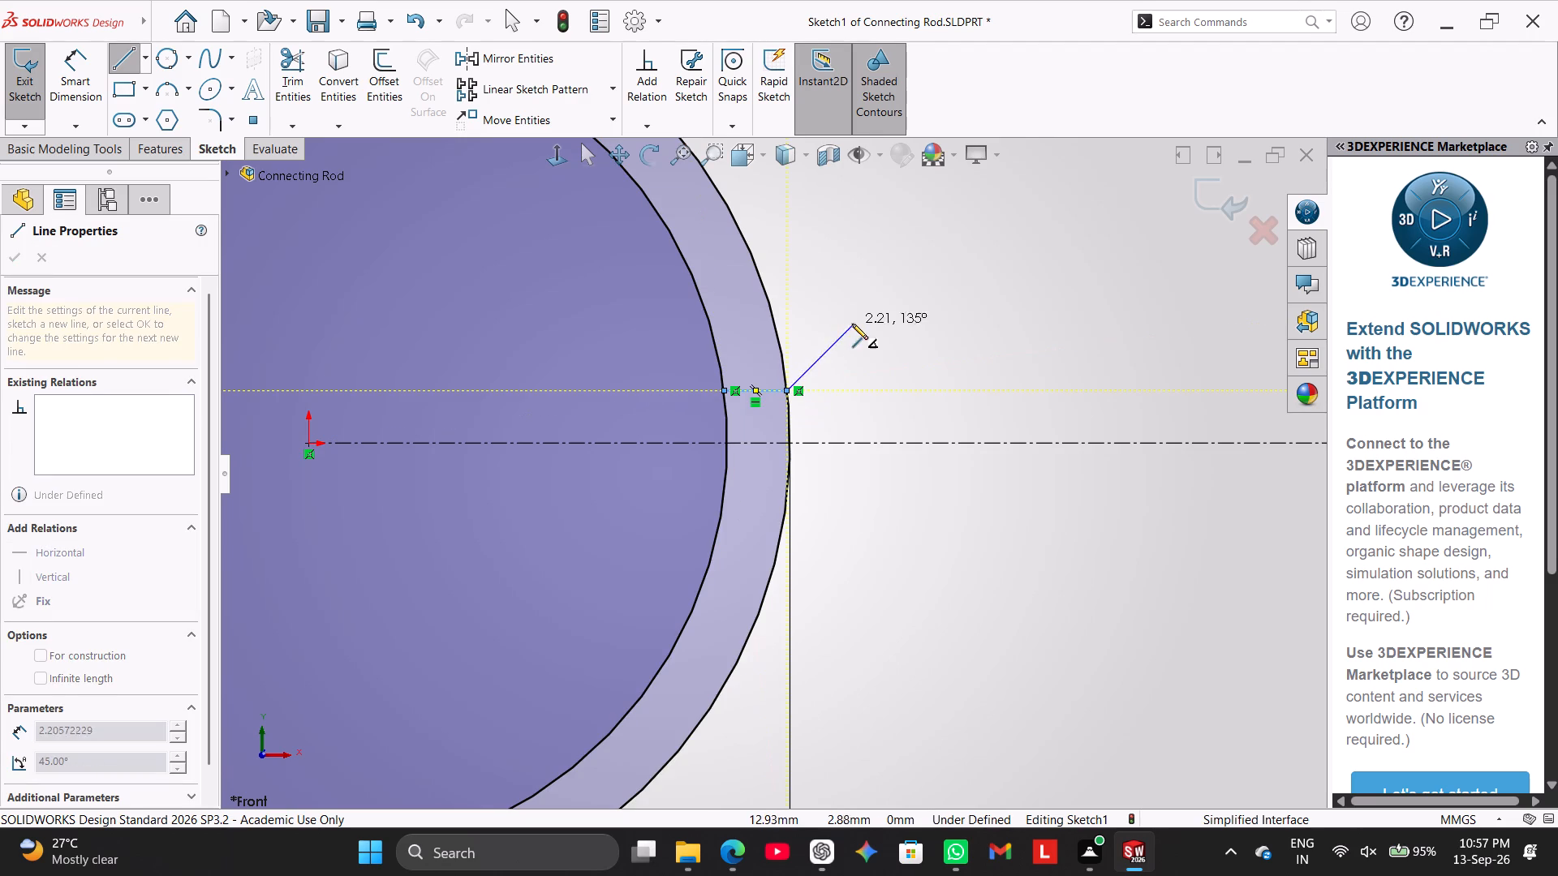
pyautogui.rightClick(852, 324)
pyautogui.click(878, 340)
pyautogui.scroll(4, 828, 365)
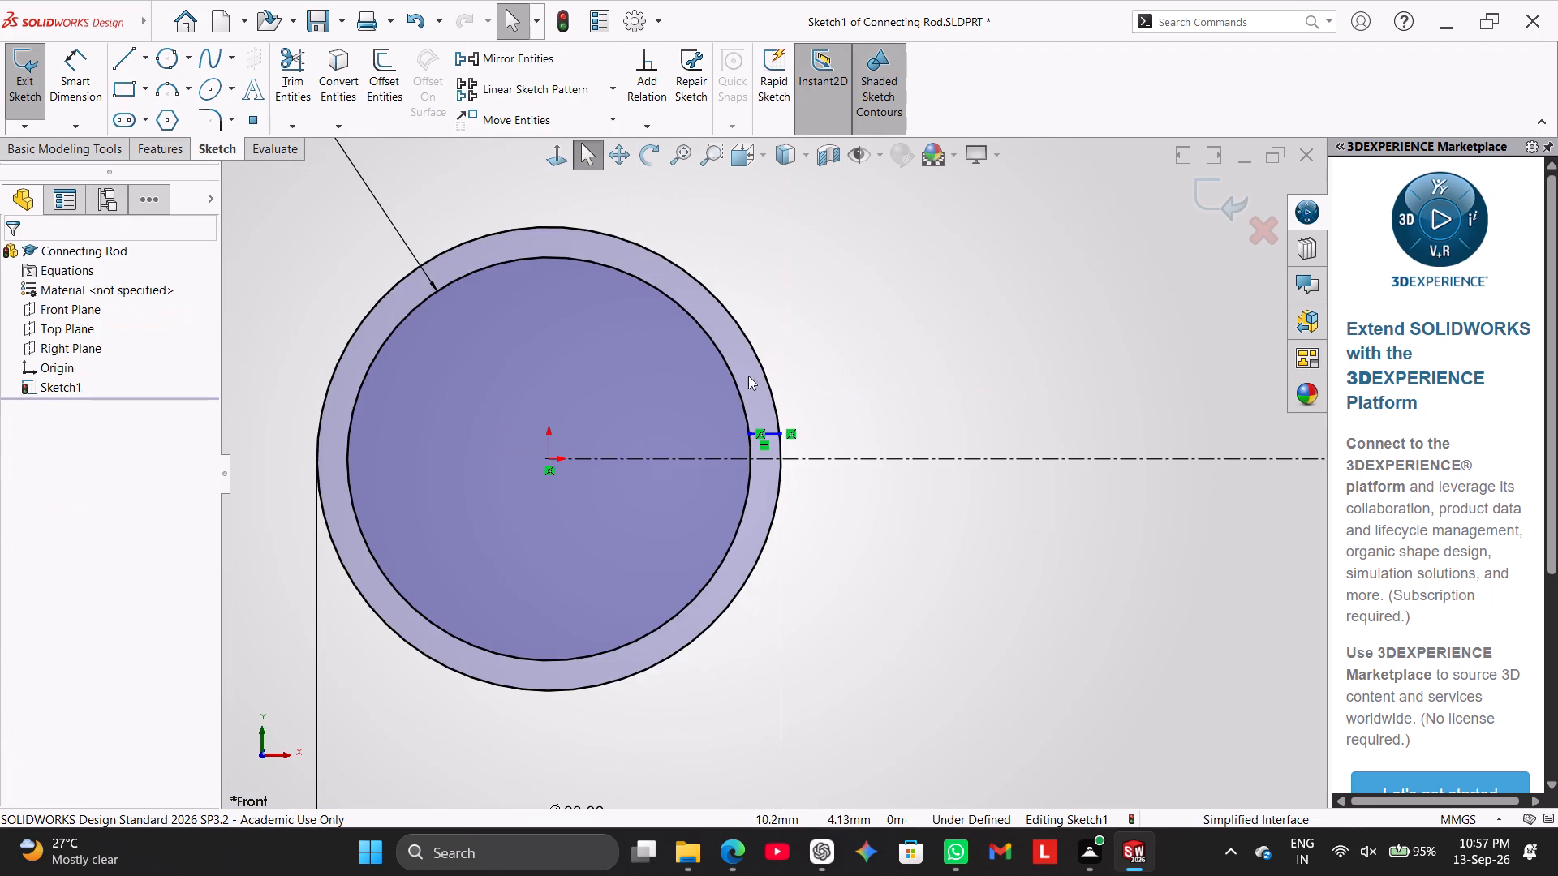
# Mirror the short horizontal line about the centerline, keeping the original.
pyautogui.scroll(-4, 962, 449)
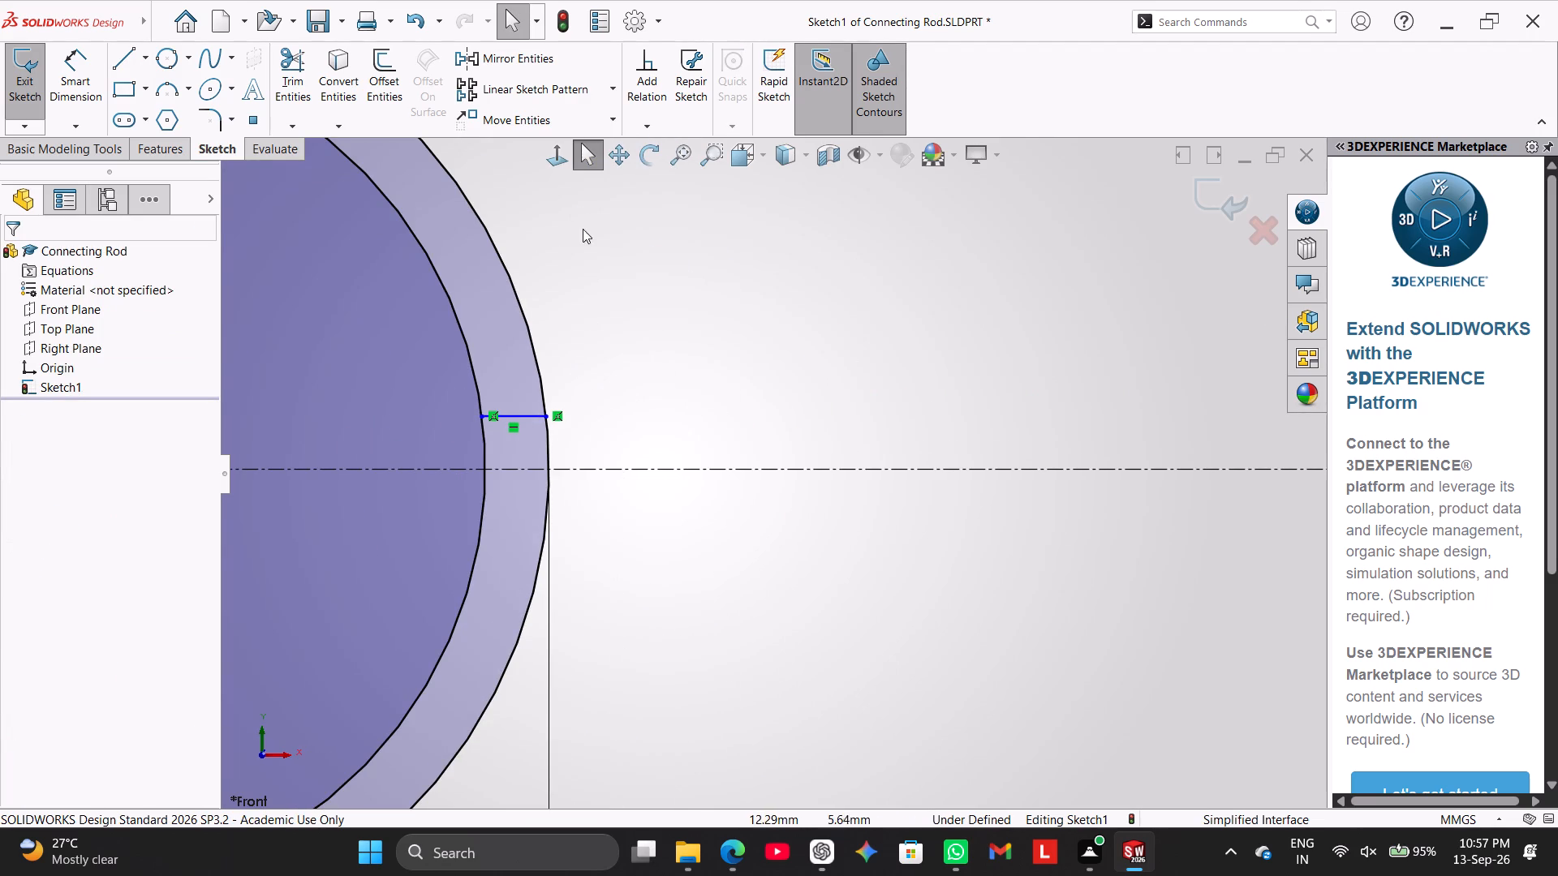
pyautogui.moveTo(510, 58); pyautogui.dragTo(523, 83)
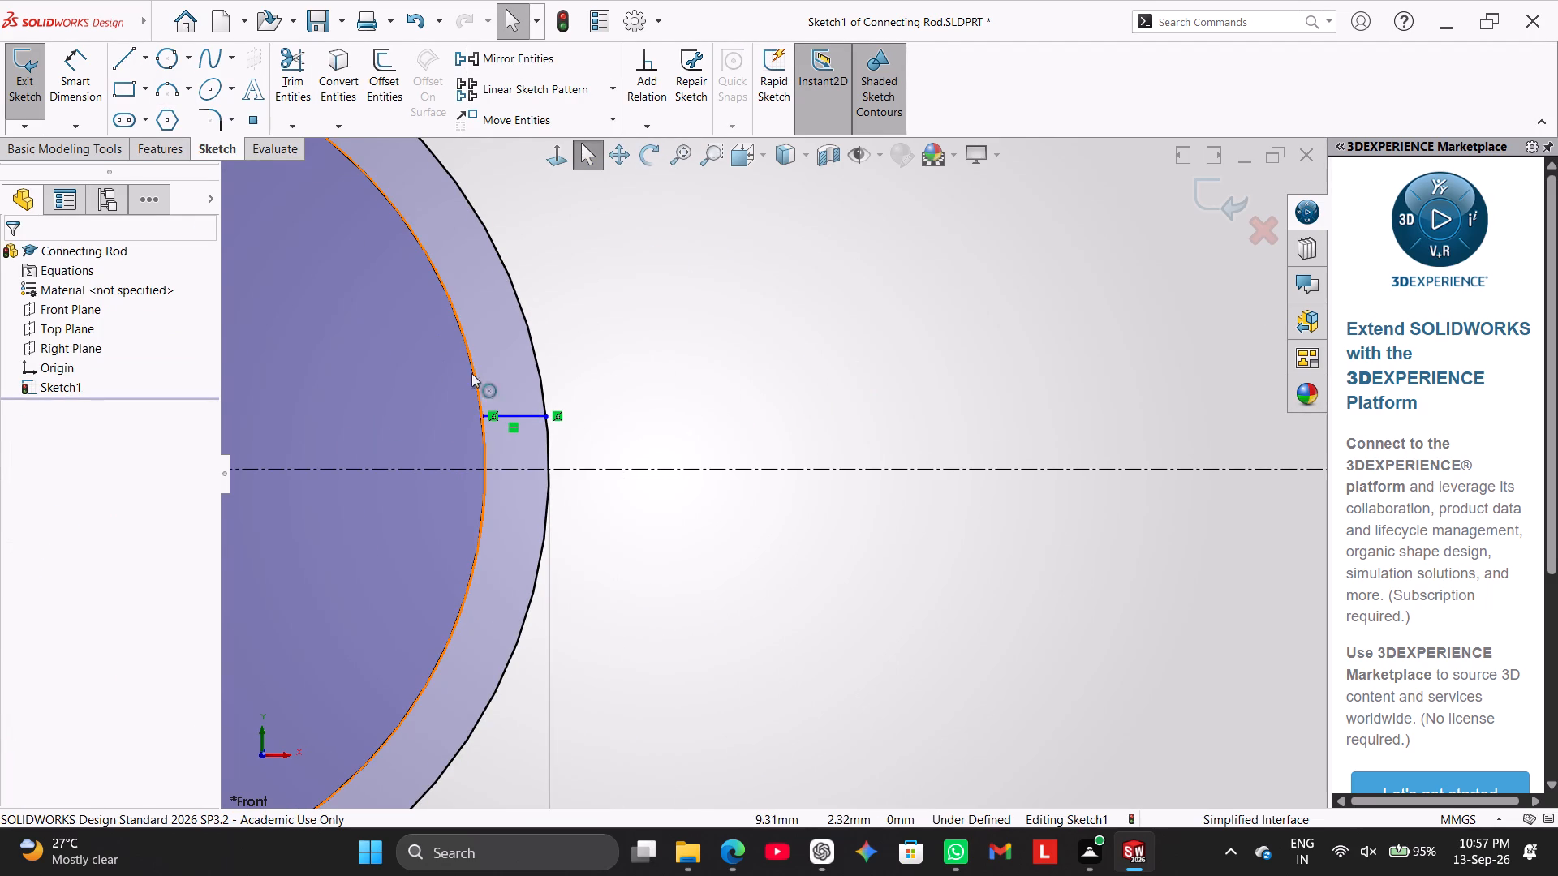
pyautogui.click(528, 413)
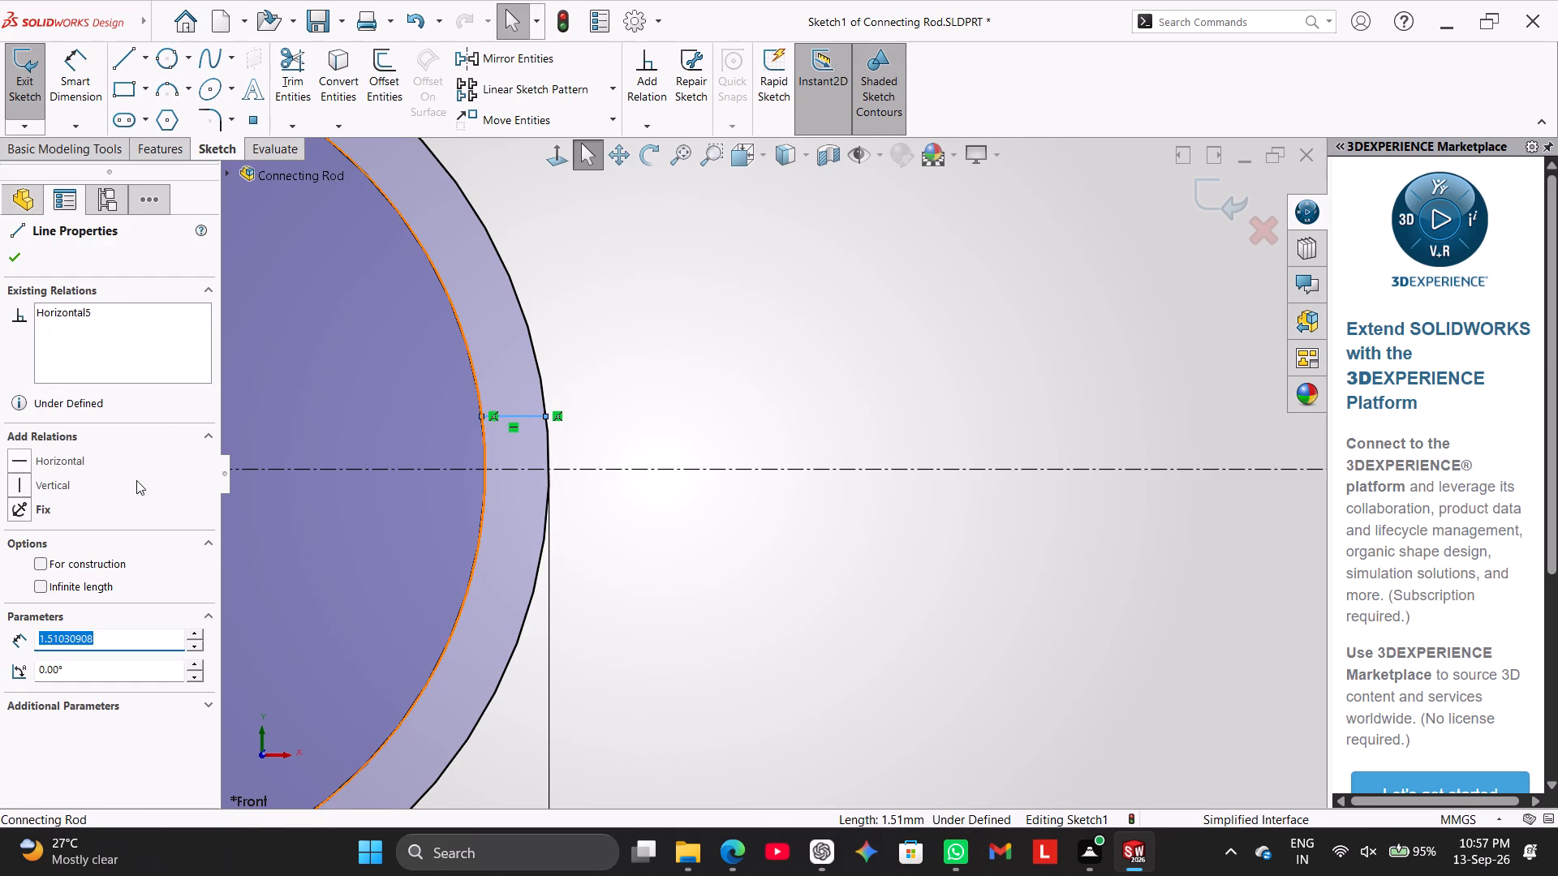
pyautogui.click(570, 54)
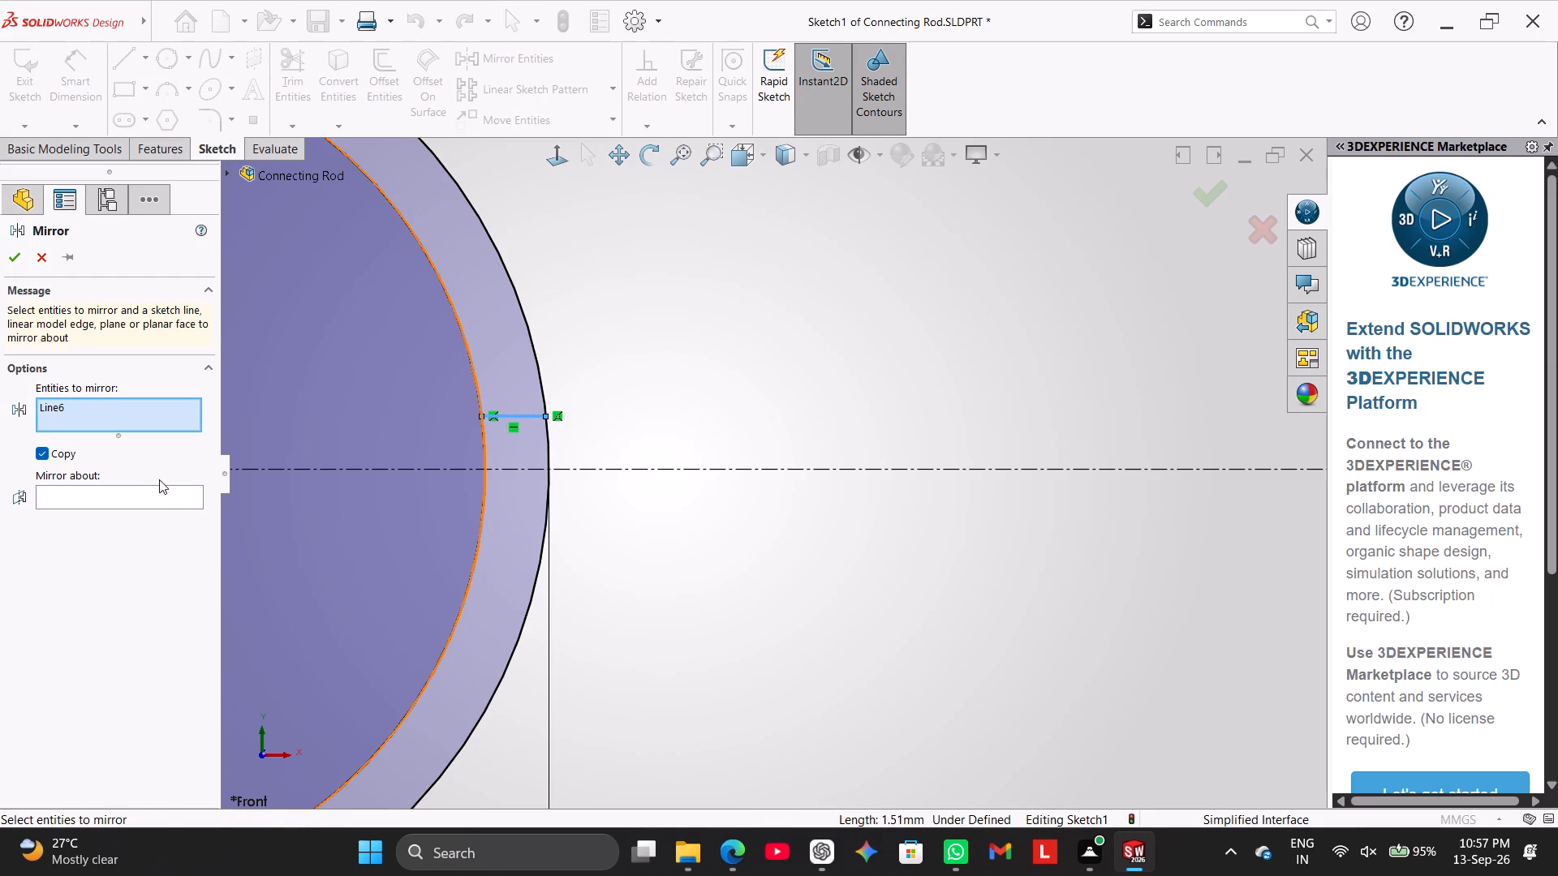
pyautogui.click(163, 479)
pyautogui.click(163, 495)
pyautogui.click(374, 462)
pyautogui.click(523, 465)
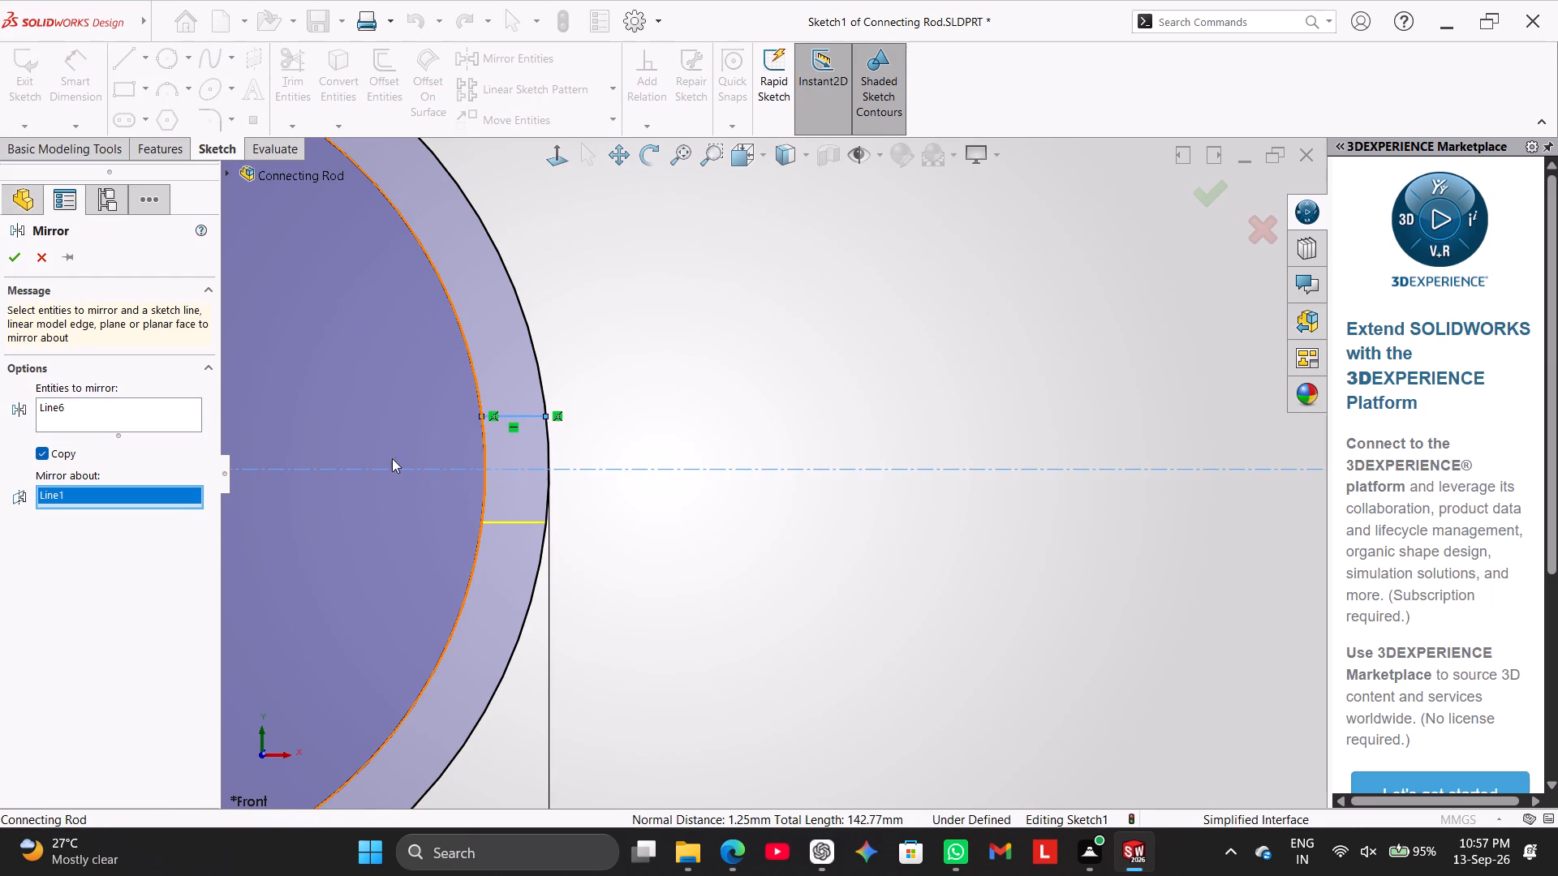
pyautogui.click(23, 256)
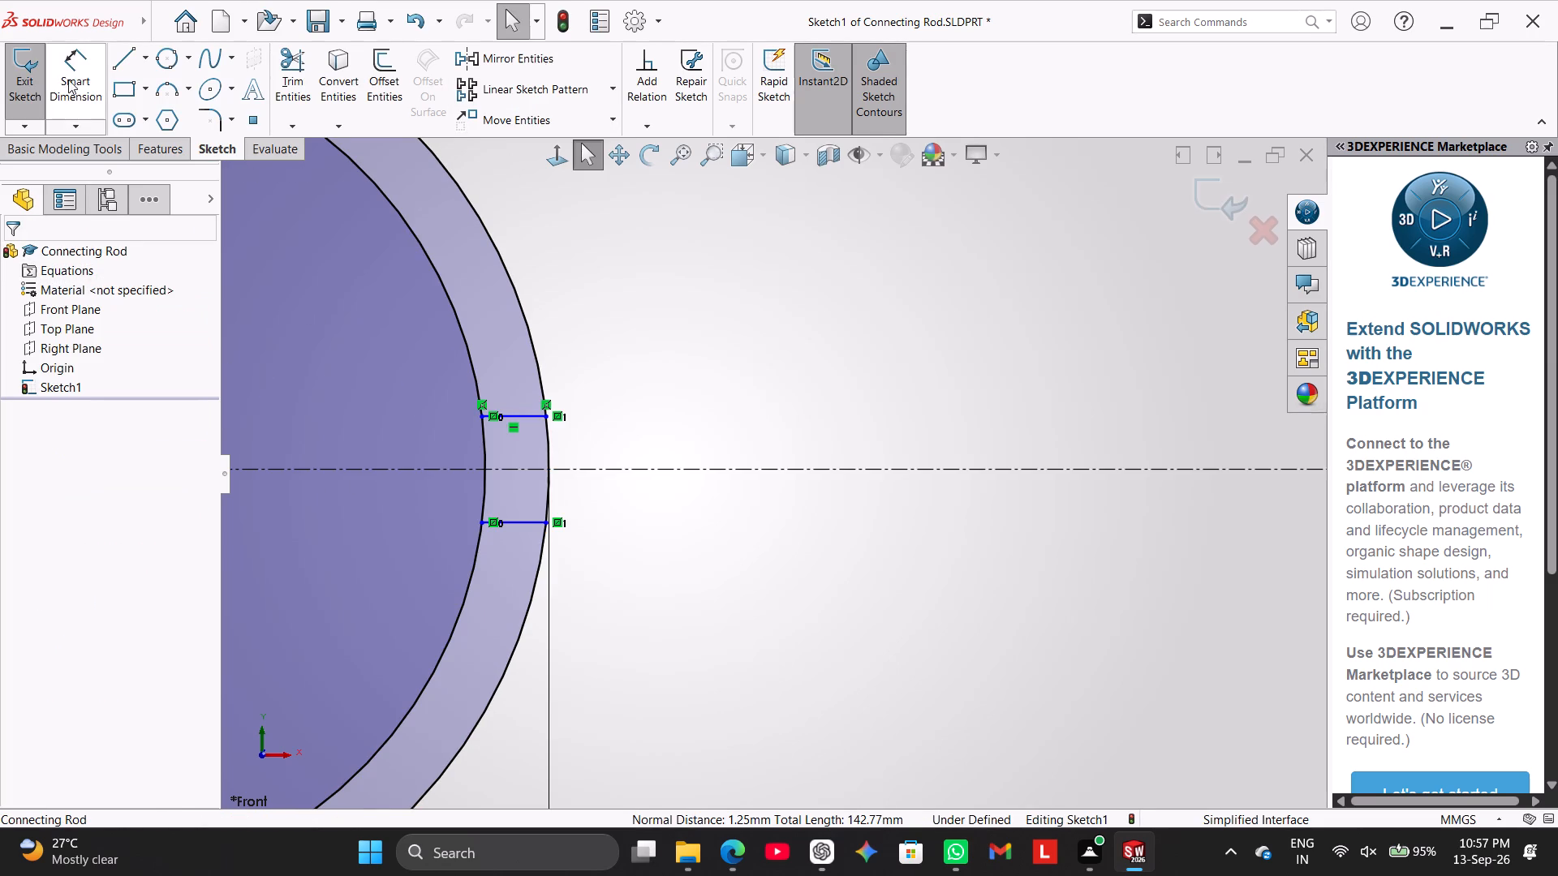
# Dimension the distance between the two short horizontal lines as 4 mm, placing the dimension outside the outer circle.
pyautogui.click(69, 76)
pyautogui.click(514, 417)
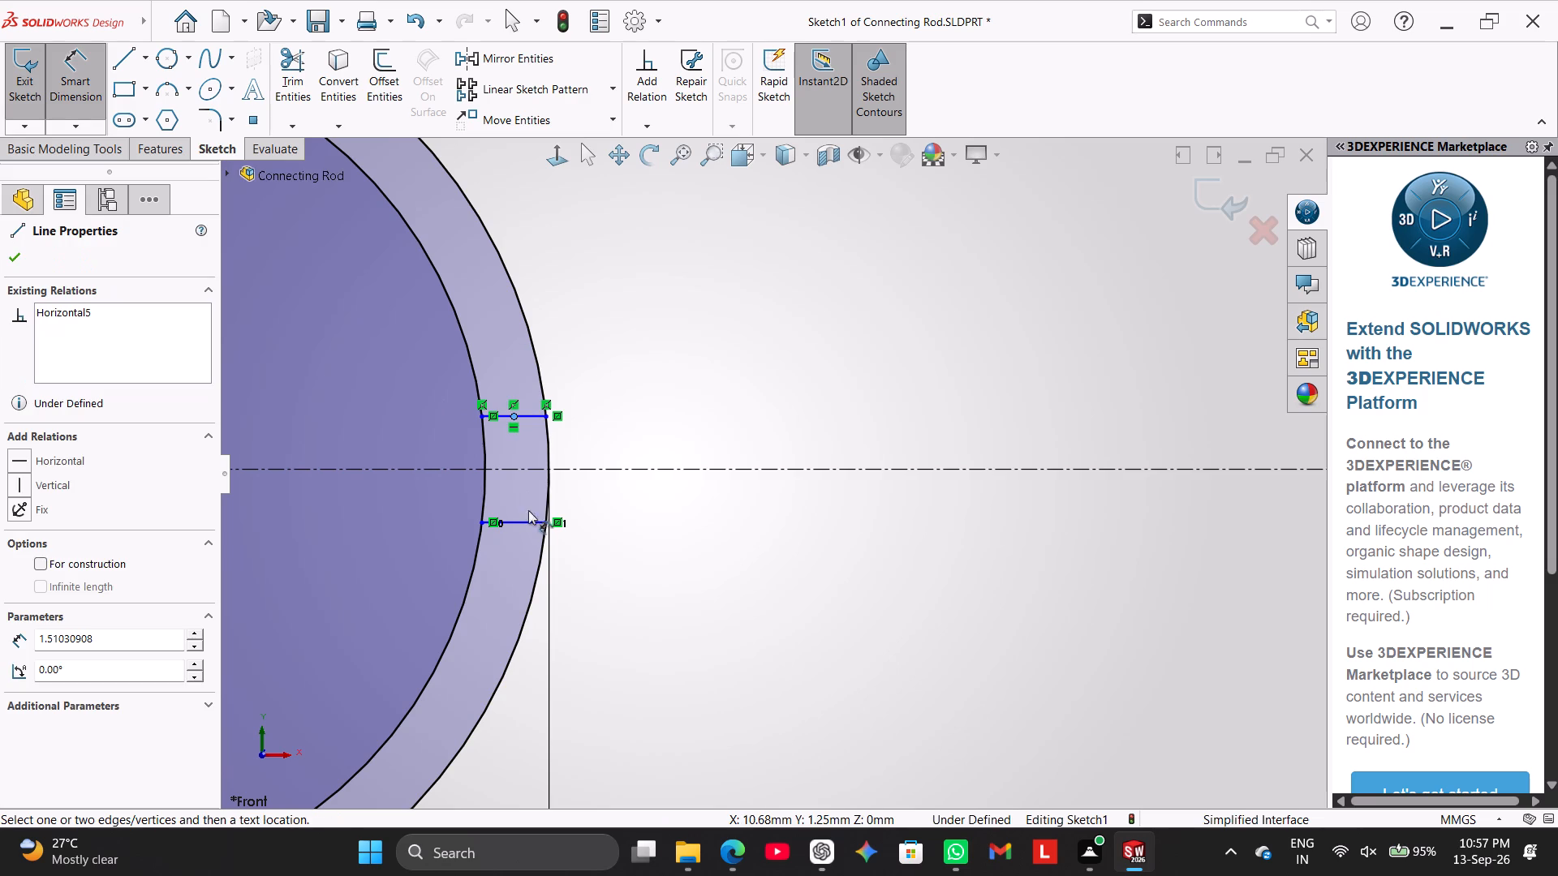
pyautogui.click(523, 521)
pyautogui.click(608, 444)
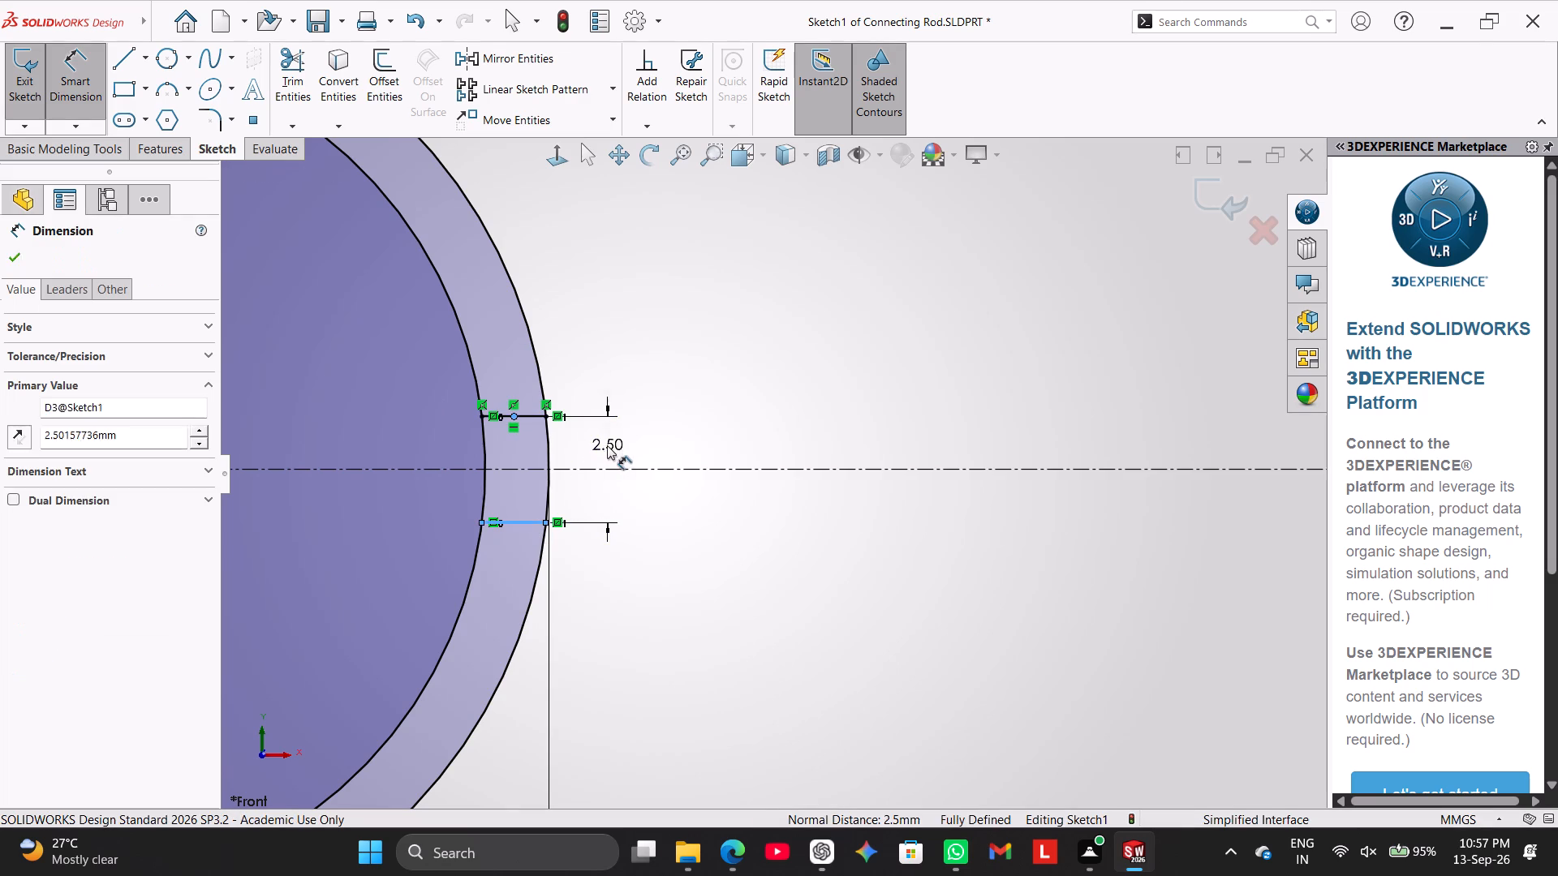
pyautogui.press('4')
pyautogui.press('Return')
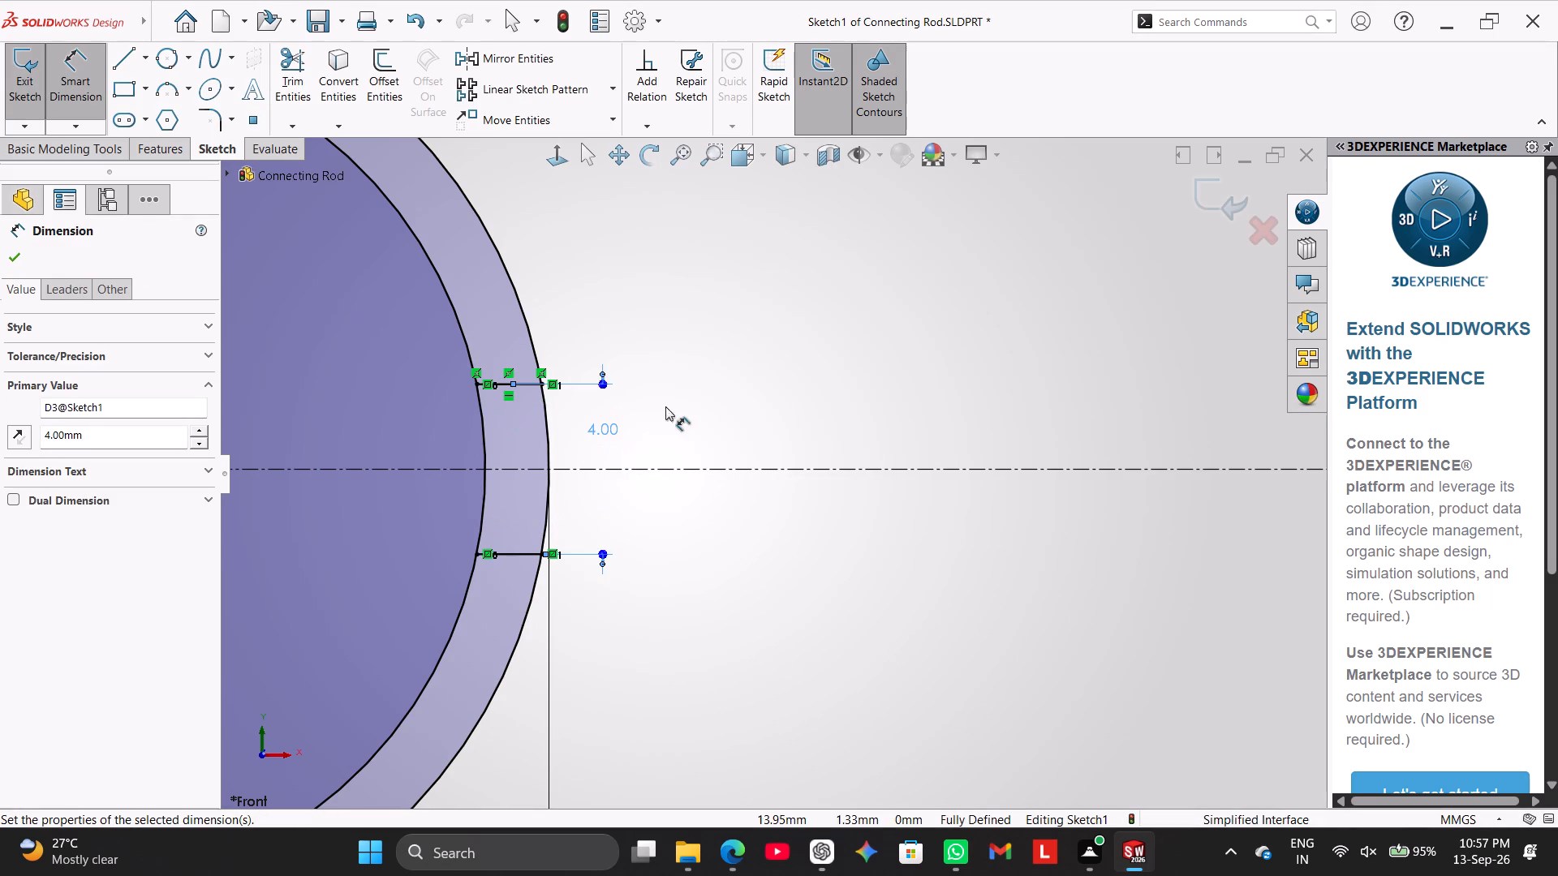
pyautogui.click(690, 380)
pyautogui.rightClick(688, 386)
pyautogui.scroll(3, 621, 289)
pyautogui.rightClick(656, 287)
pyautogui.click(708, 346)
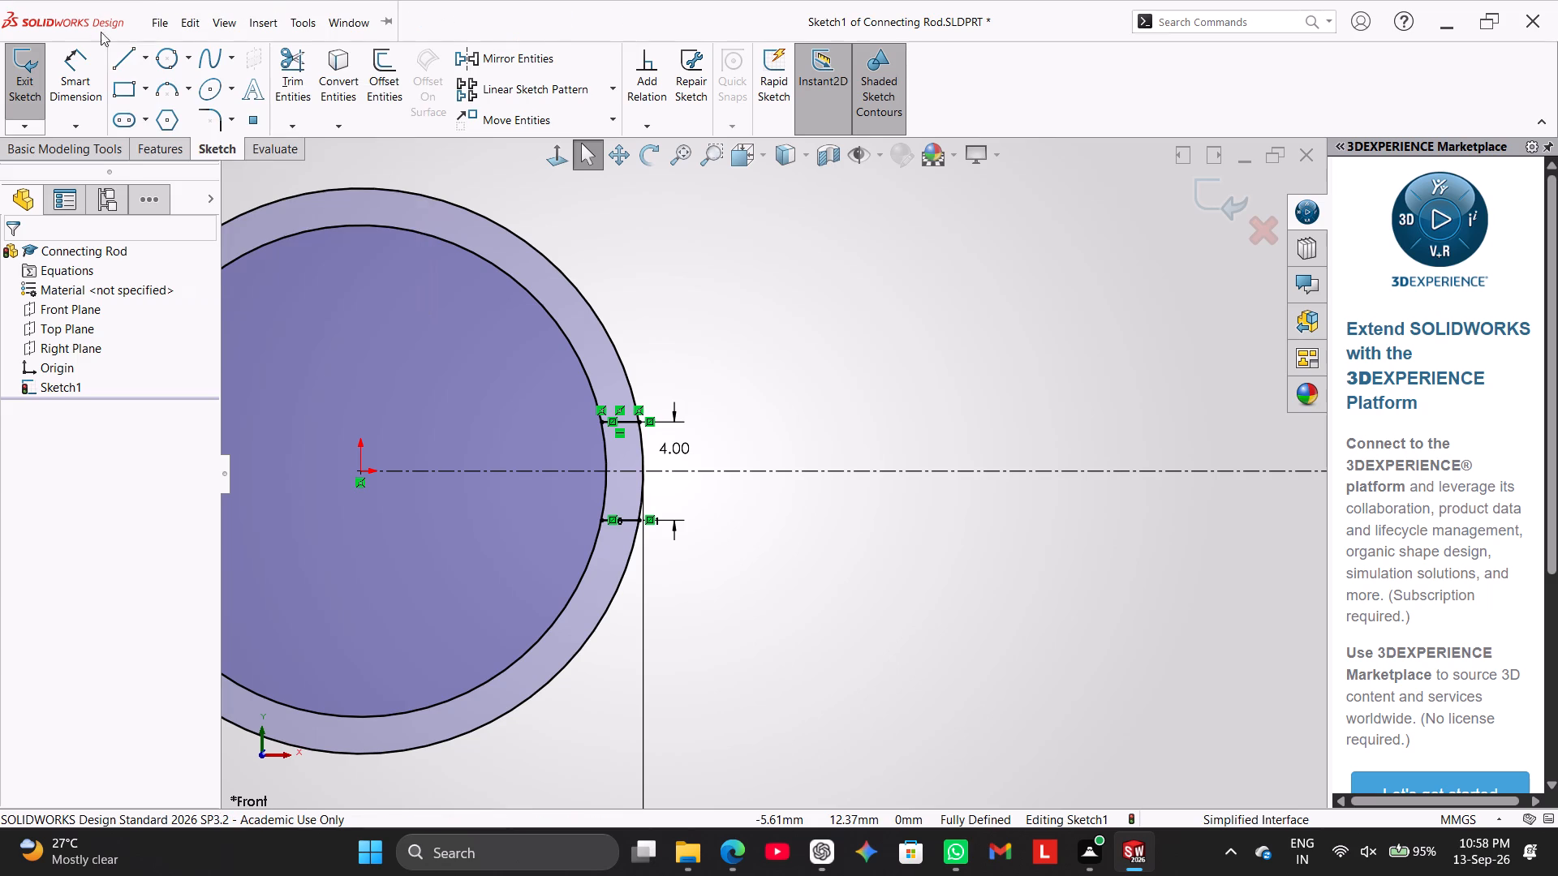
pyautogui.click(860, 304)
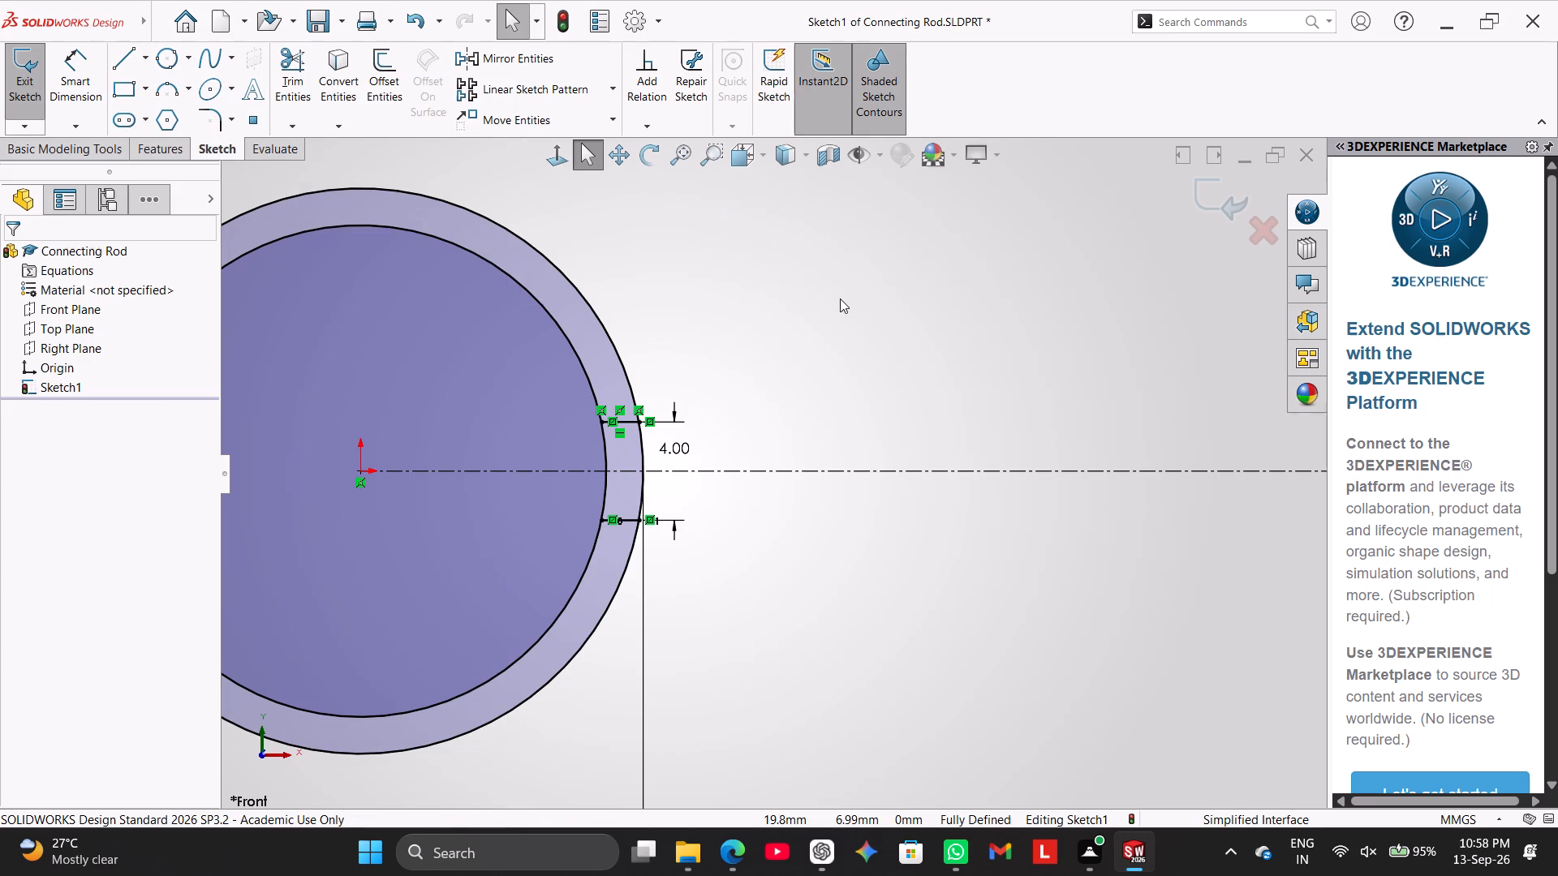
# Trim away the entire outer circle, including its arc pieces between the two short horizontal lines, using Trim to closest.
pyautogui.click(298, 76)
pyautogui.click(539, 252)
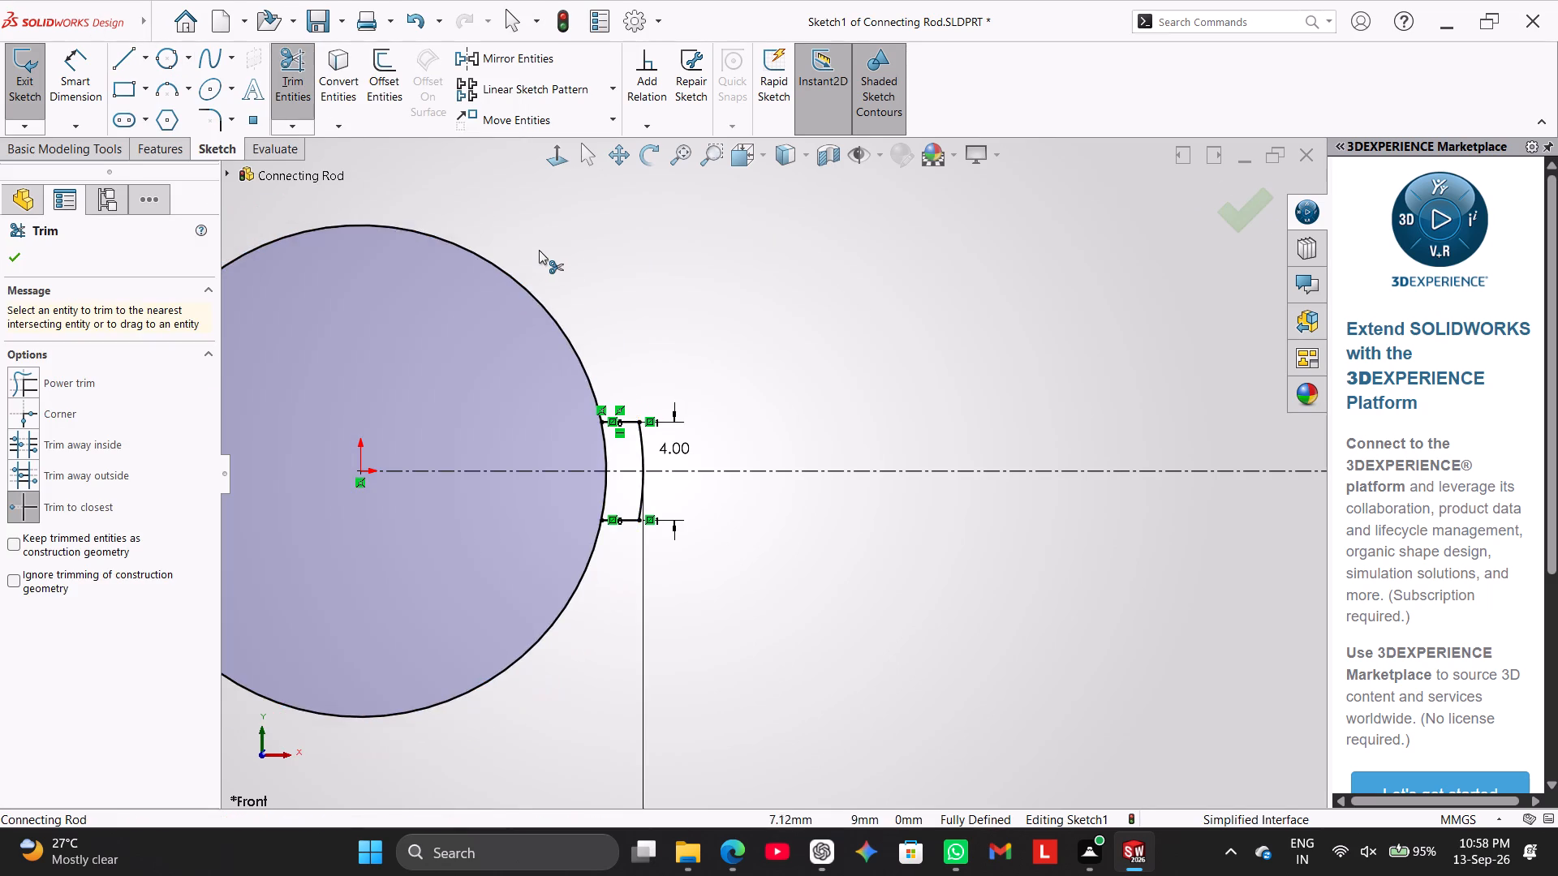
pyautogui.scroll(2, 585, 259)
pyautogui.scroll(-4, 675, 582)
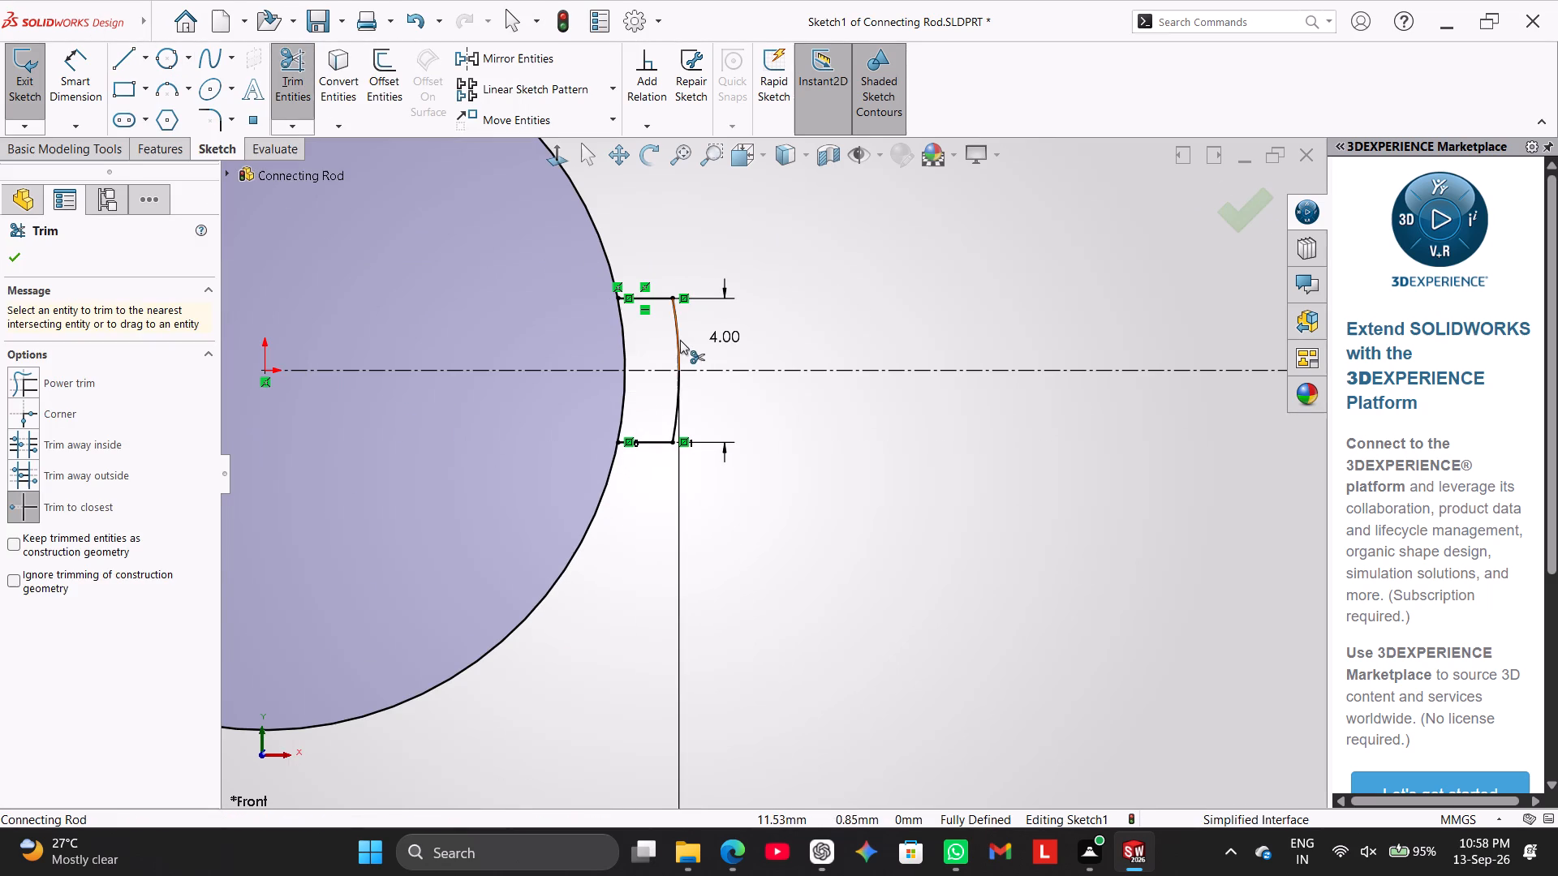
pyautogui.click(680, 340)
pyautogui.click(676, 395)
pyautogui.scroll(2, 751, 395)
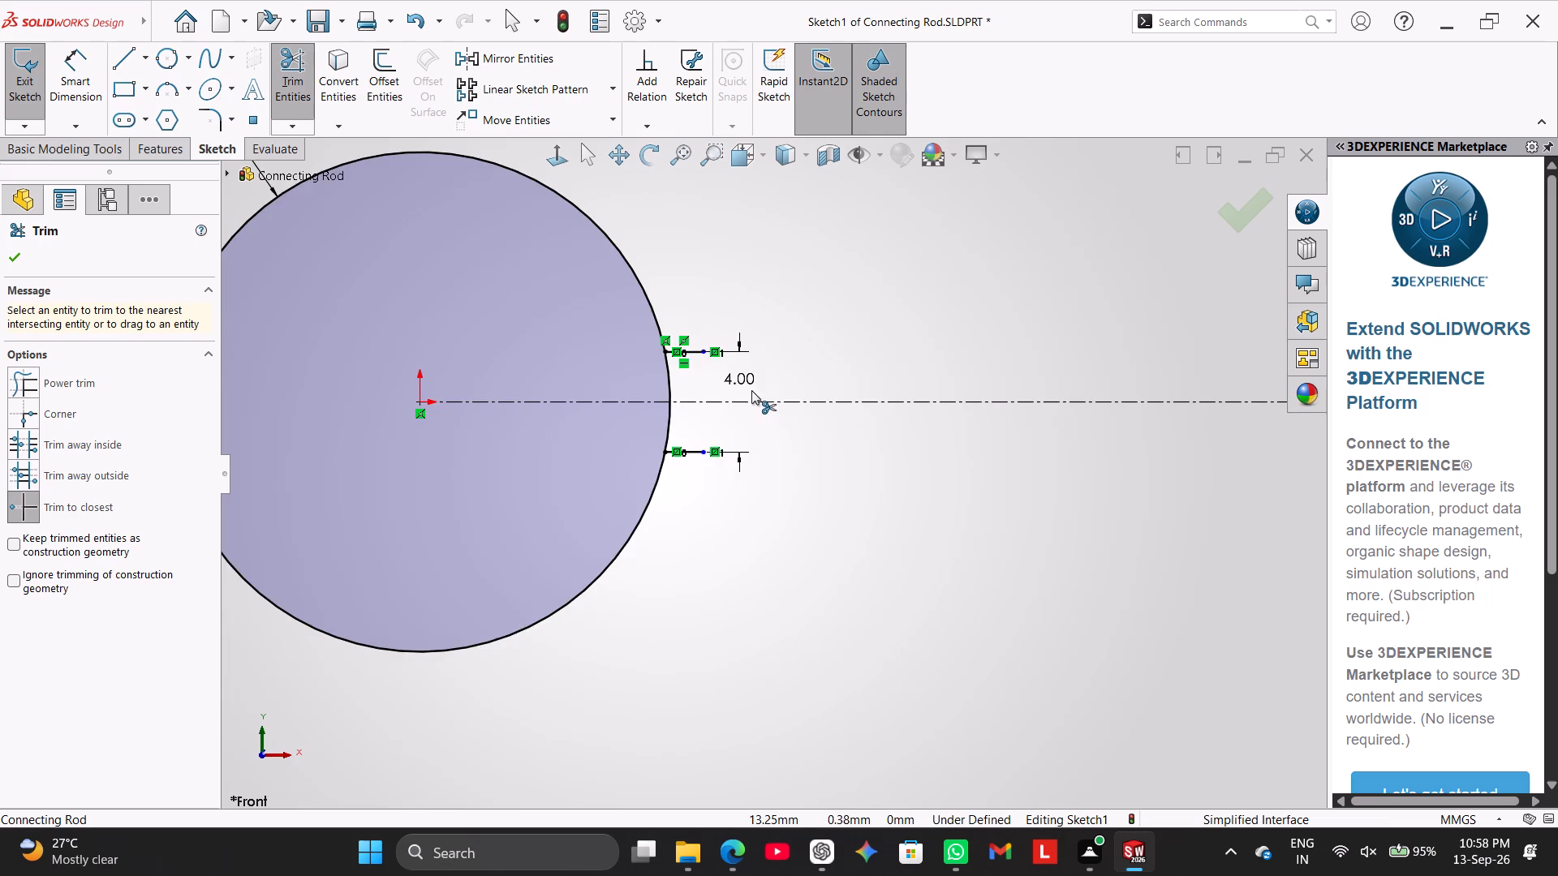
# Trim the 20 mm circle's arc between the two short horizontal lines to open a gap at the centerline.
pyautogui.scroll(1, 751, 390)
pyautogui.scroll(-3, 697, 311)
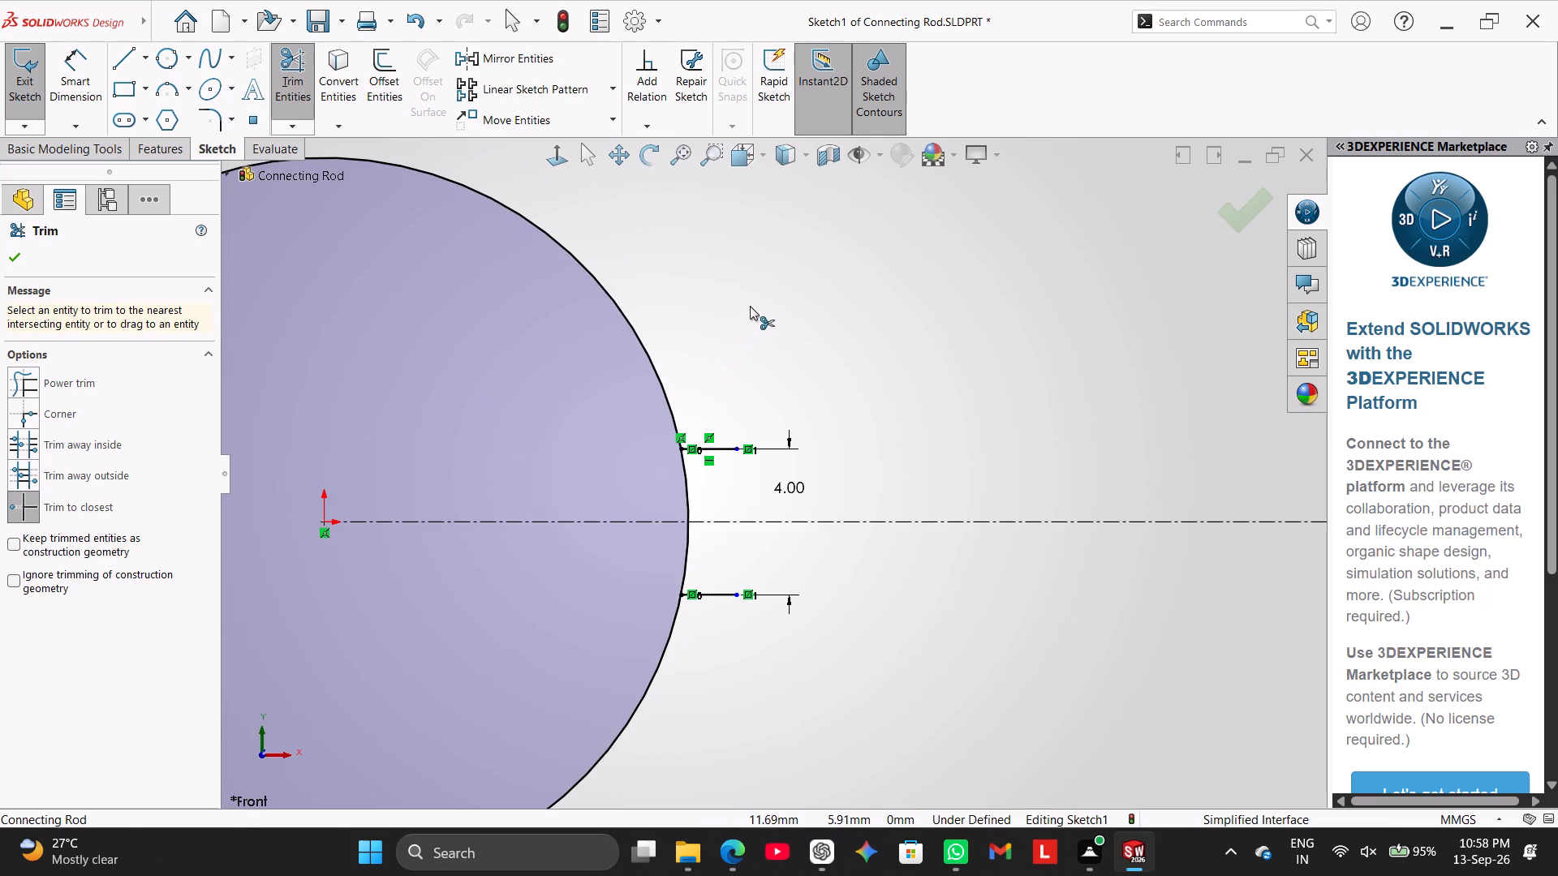
pyautogui.click(685, 474)
pyautogui.click(686, 549)
pyautogui.click(686, 549)
pyautogui.scroll(2, 549, 382)
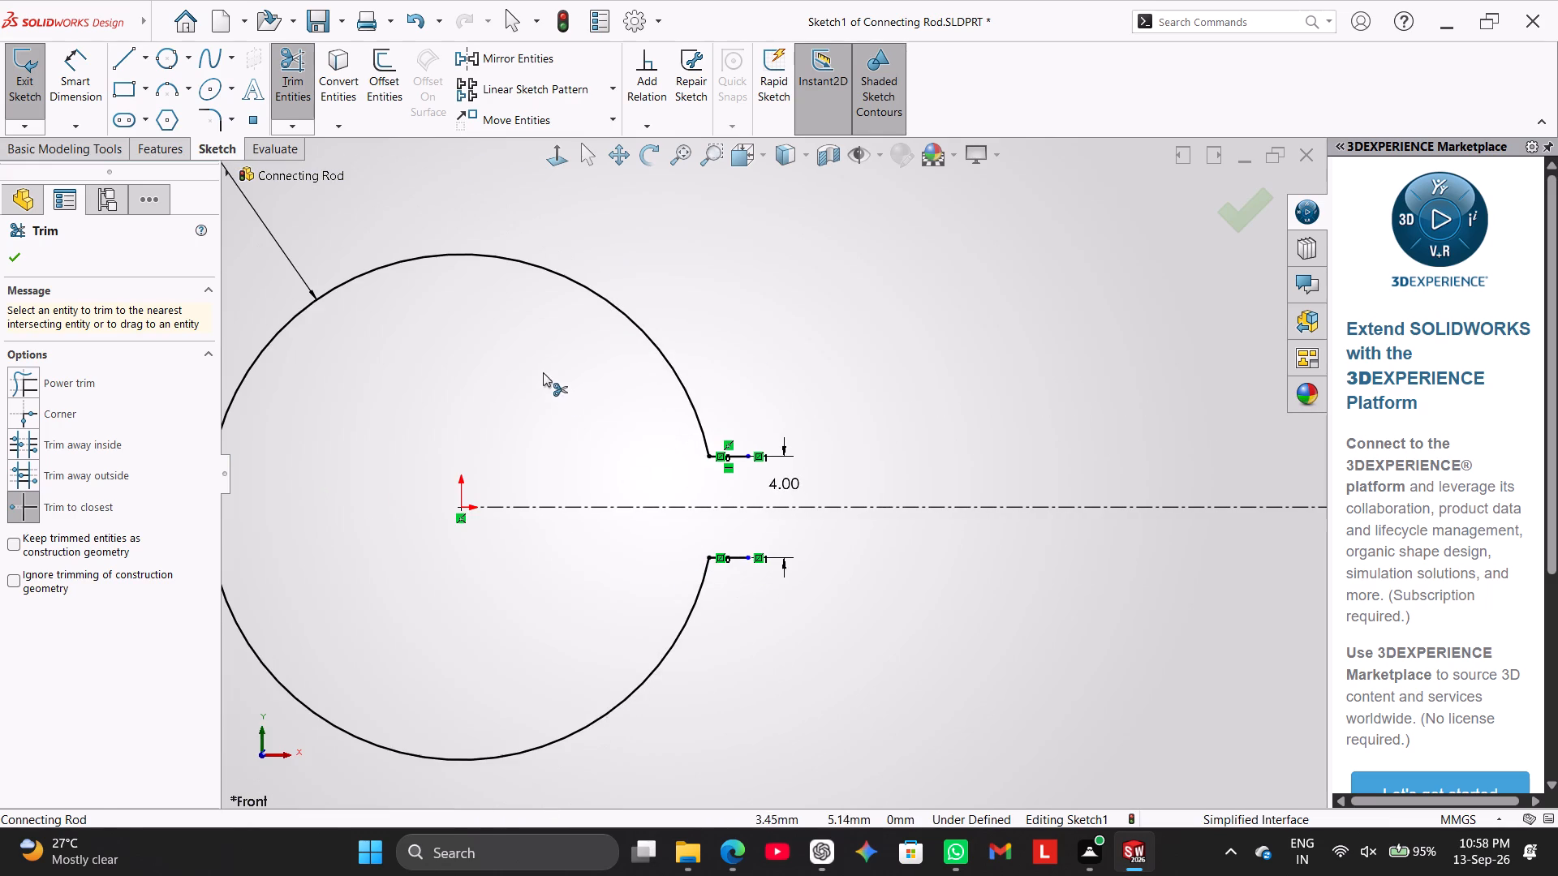
pyautogui.click(282, 61)
# Draw a 4 mm vertical line joining the outer ends of the two short horizontal lines to close the profile.
pyautogui.click(133, 58)
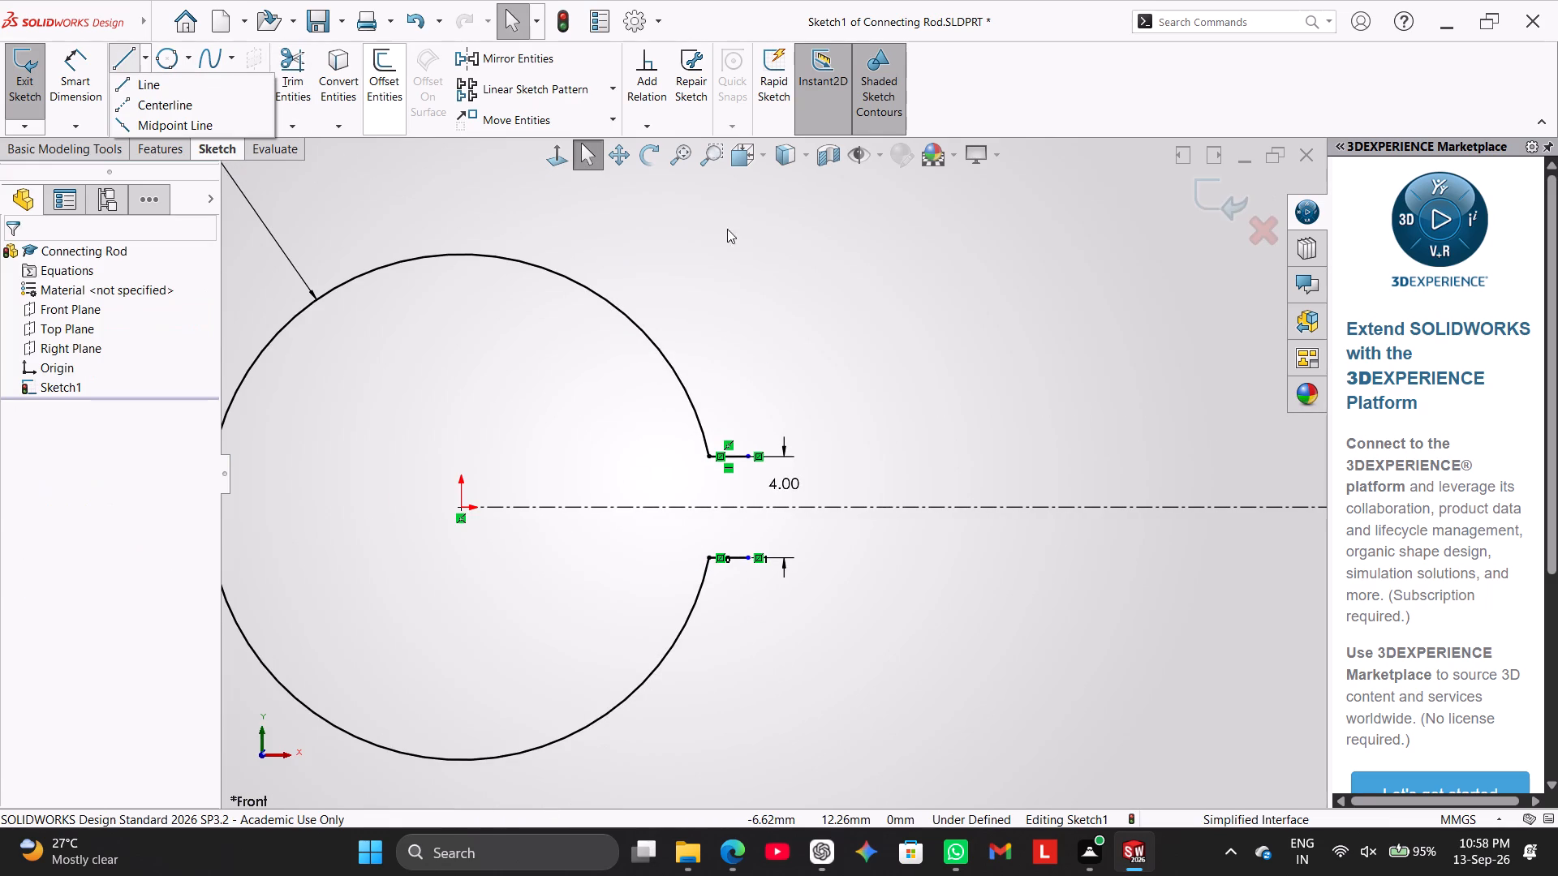
pyautogui.scroll(-1, 777, 337)
pyautogui.scroll(-4, 772, 404)
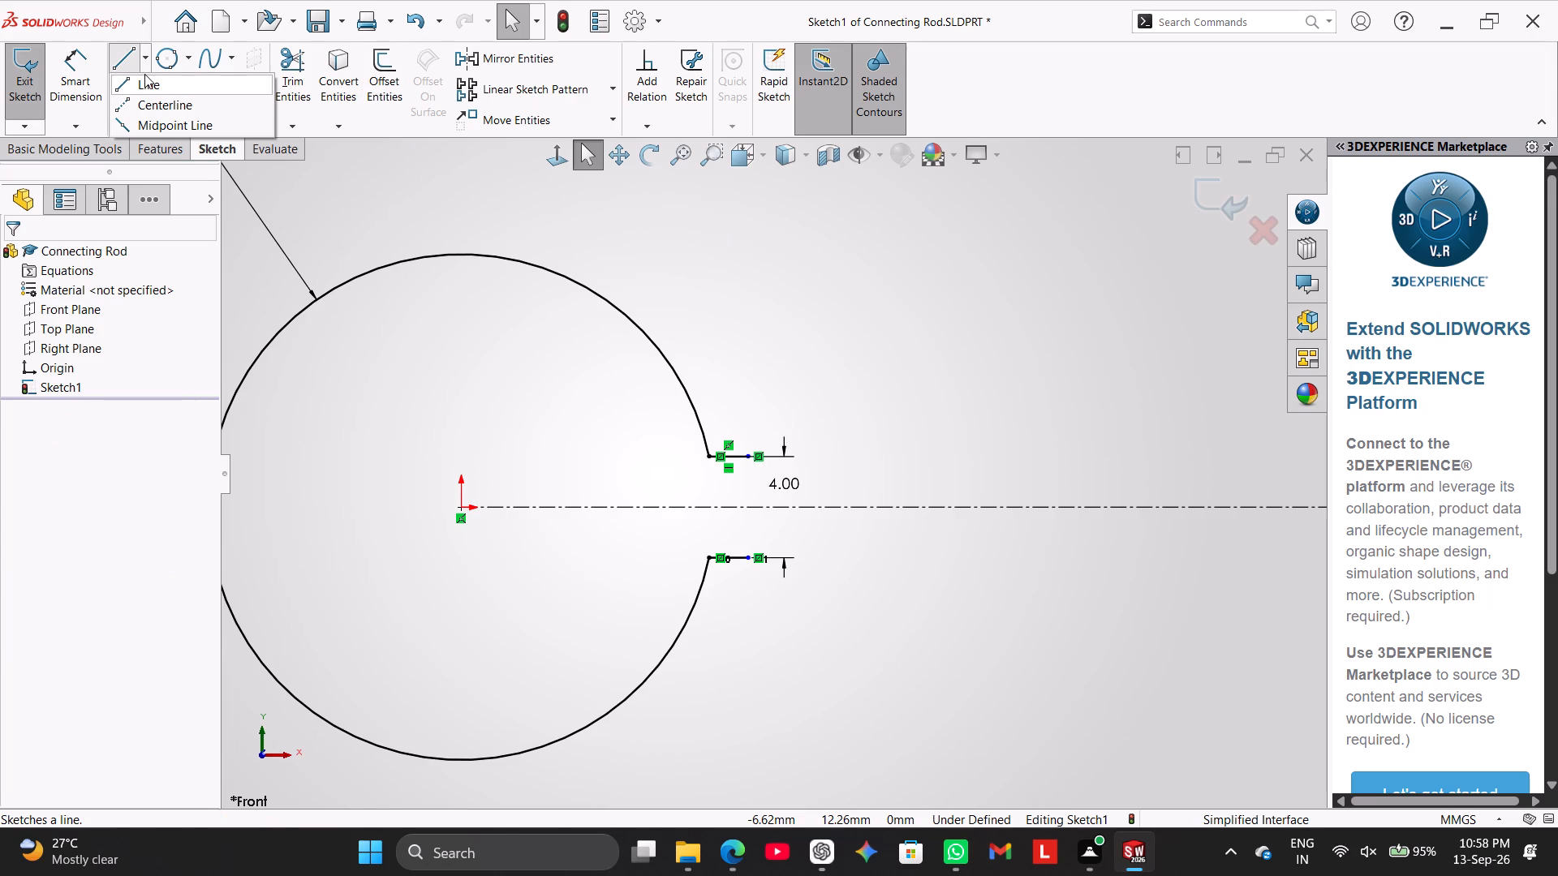
pyautogui.click(152, 80)
pyautogui.scroll(-3, 733, 332)
pyautogui.scroll(2, 830, 593)
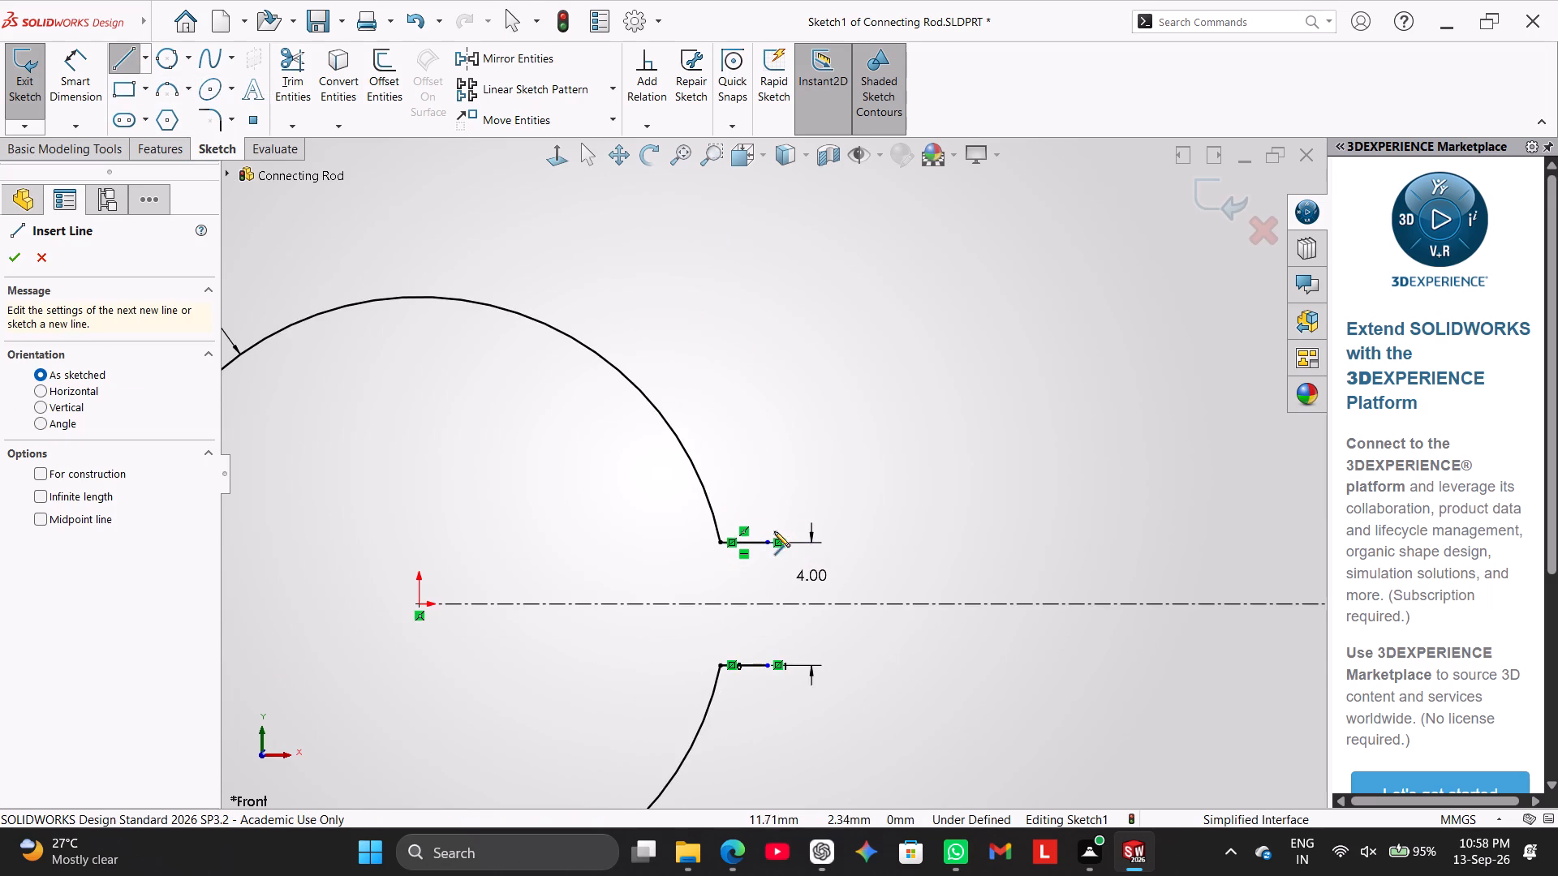
pyautogui.scroll(-3, 768, 531)
pyautogui.moveTo(766, 539); pyautogui.dragTo(770, 546)
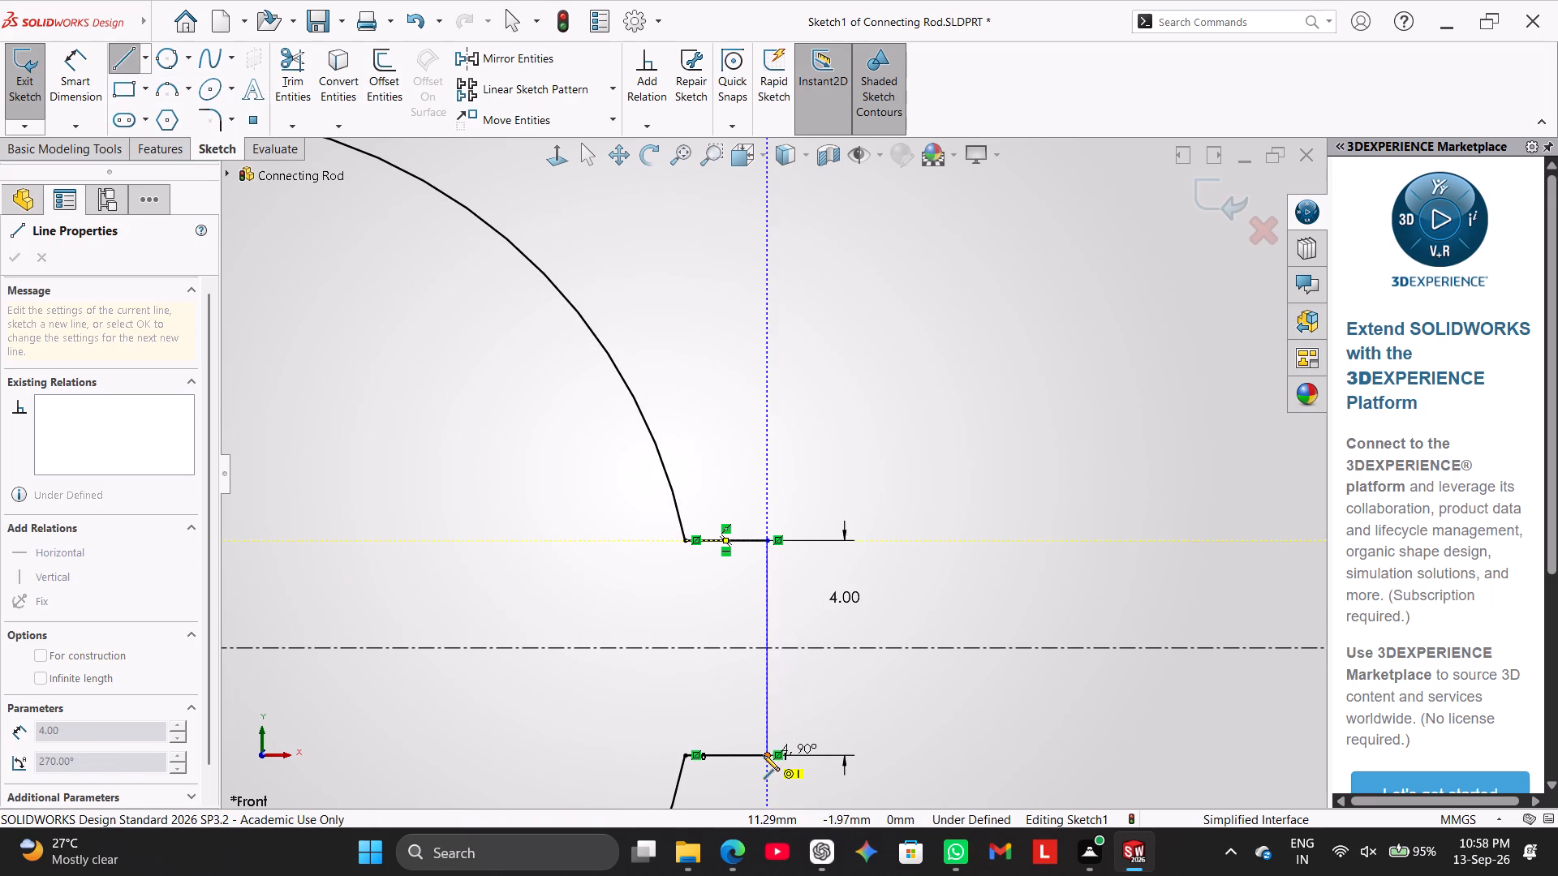
pyautogui.click(763, 757)
pyautogui.rightClick(735, 362)
pyautogui.click(764, 375)
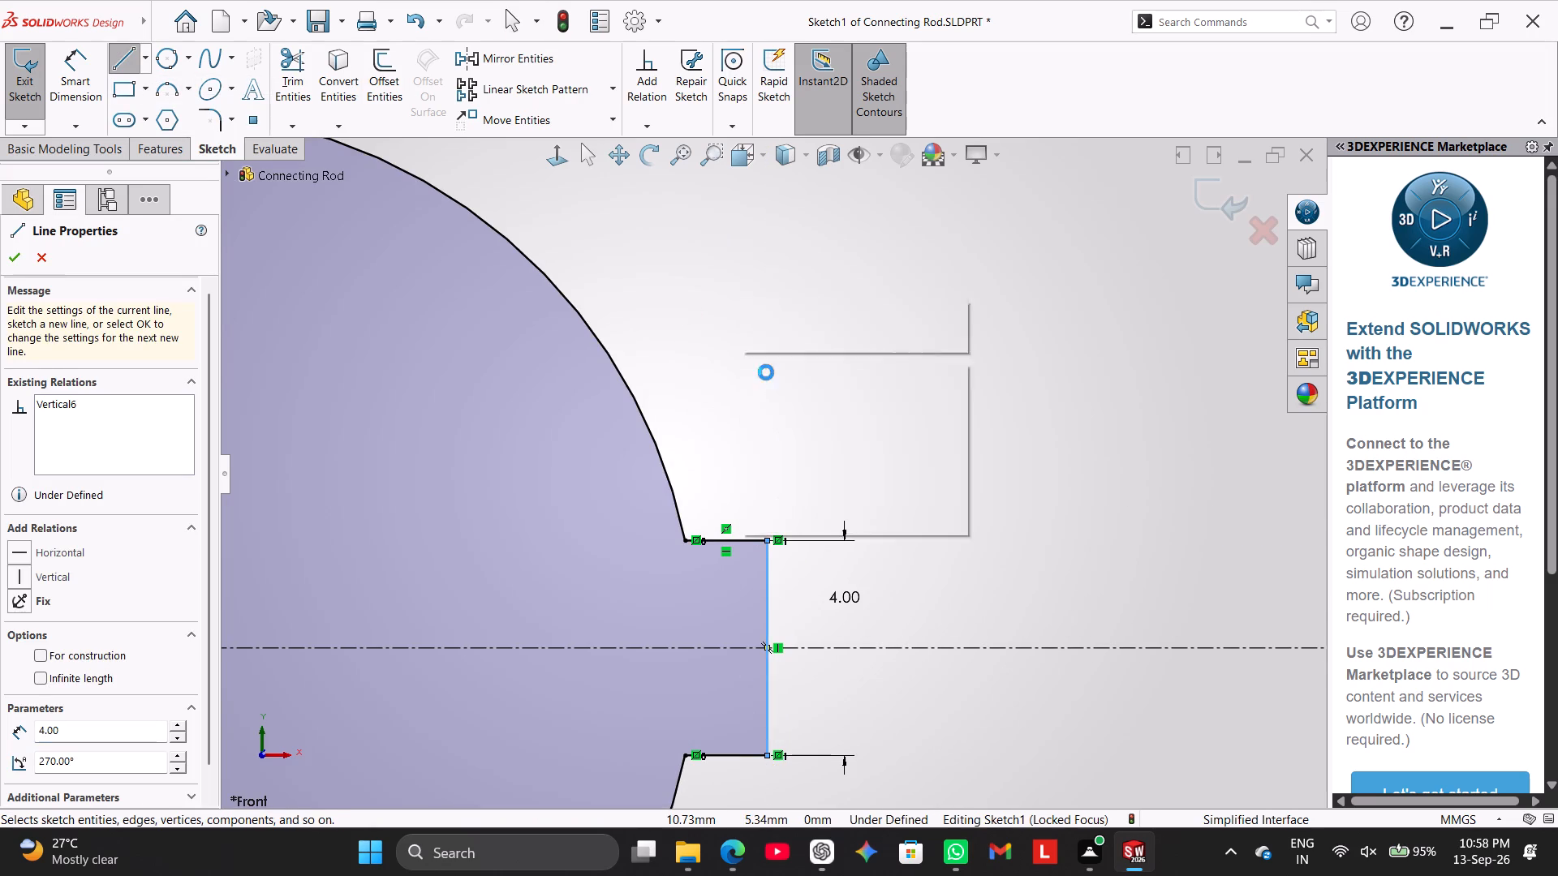
pyautogui.scroll(6, 755, 412)
pyautogui.scroll(-2, 762, 467)
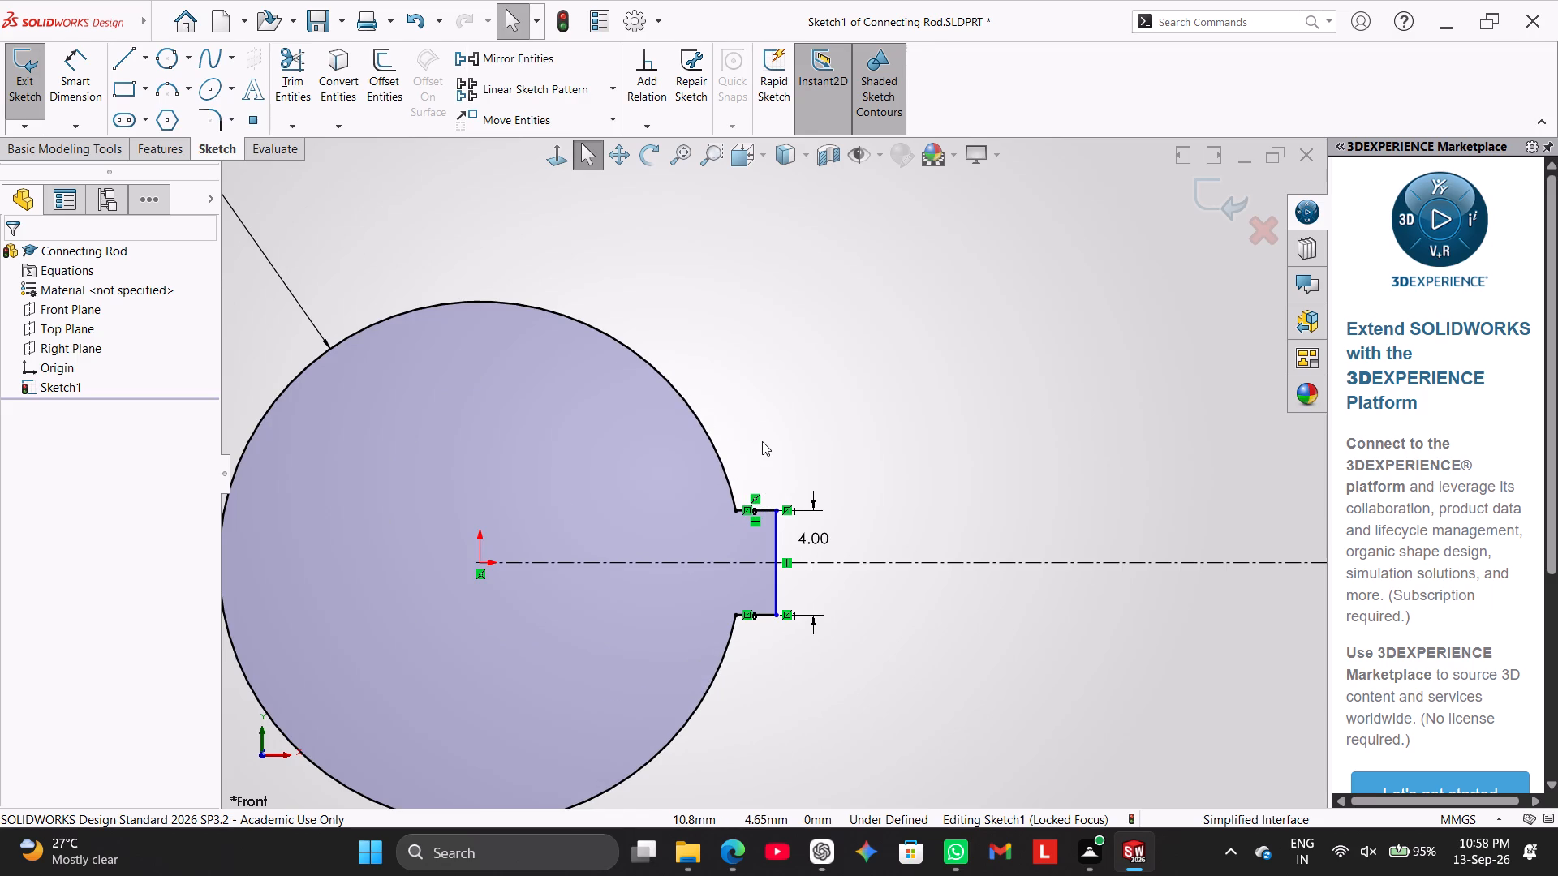
pyautogui.scroll(-1, 852, 522)
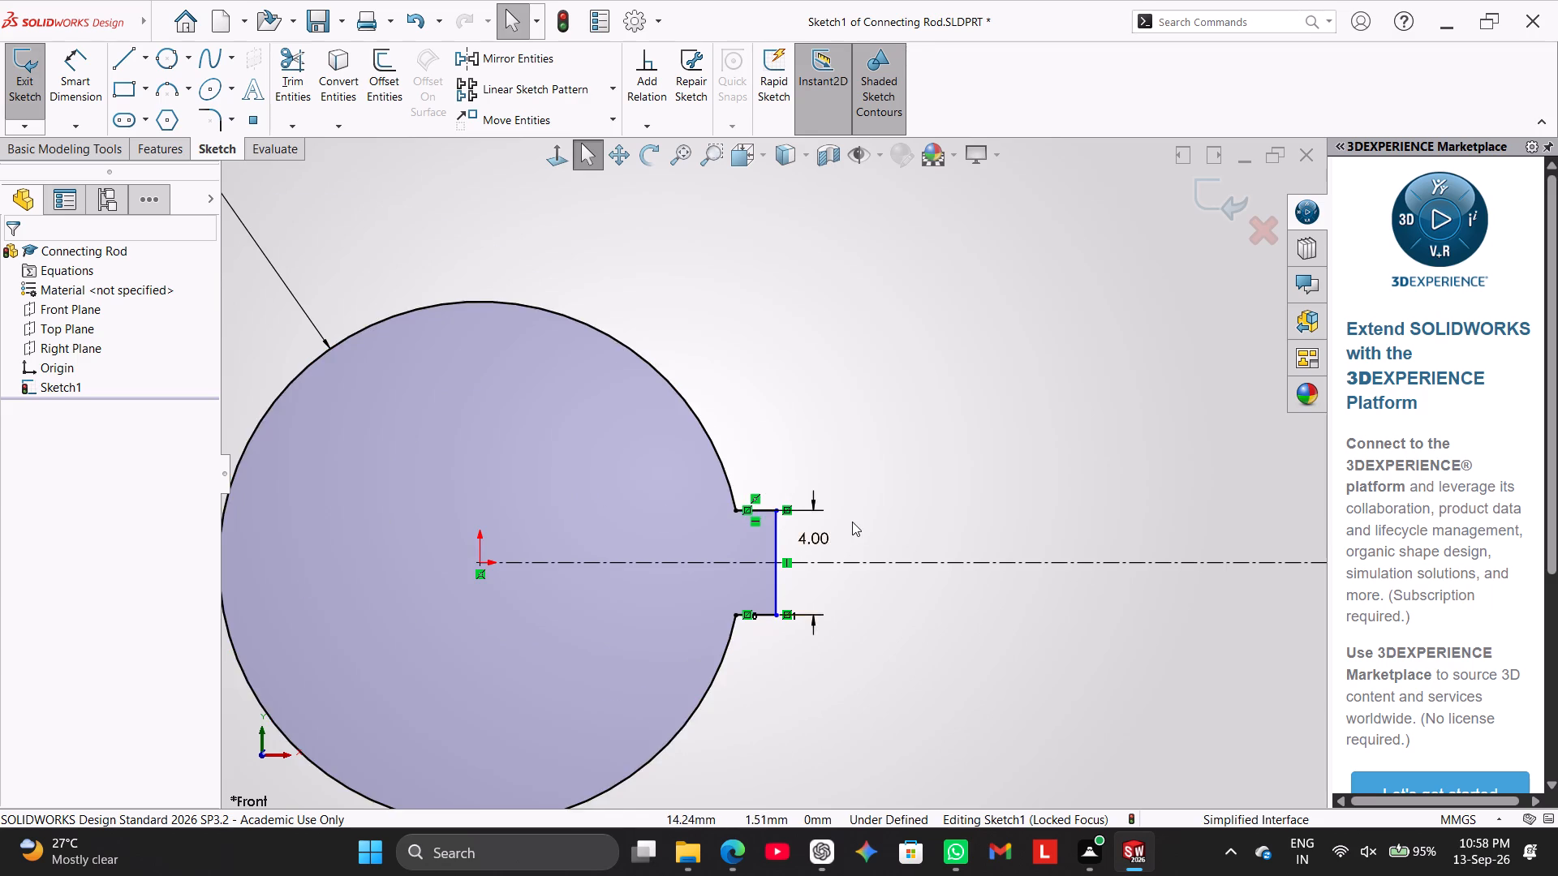
pyautogui.scroll(-2, 852, 522)
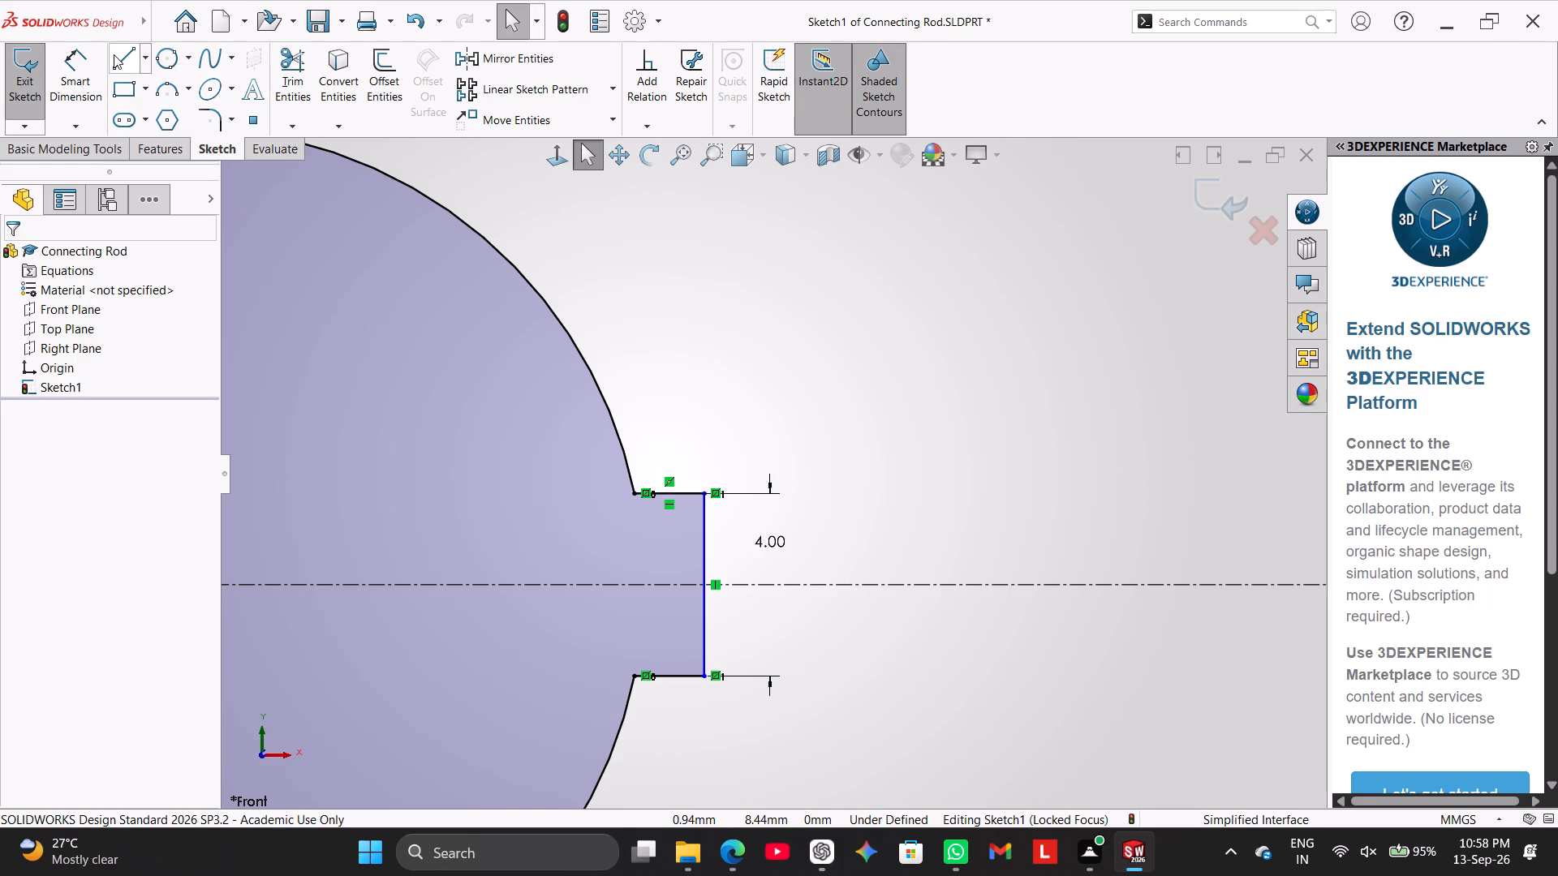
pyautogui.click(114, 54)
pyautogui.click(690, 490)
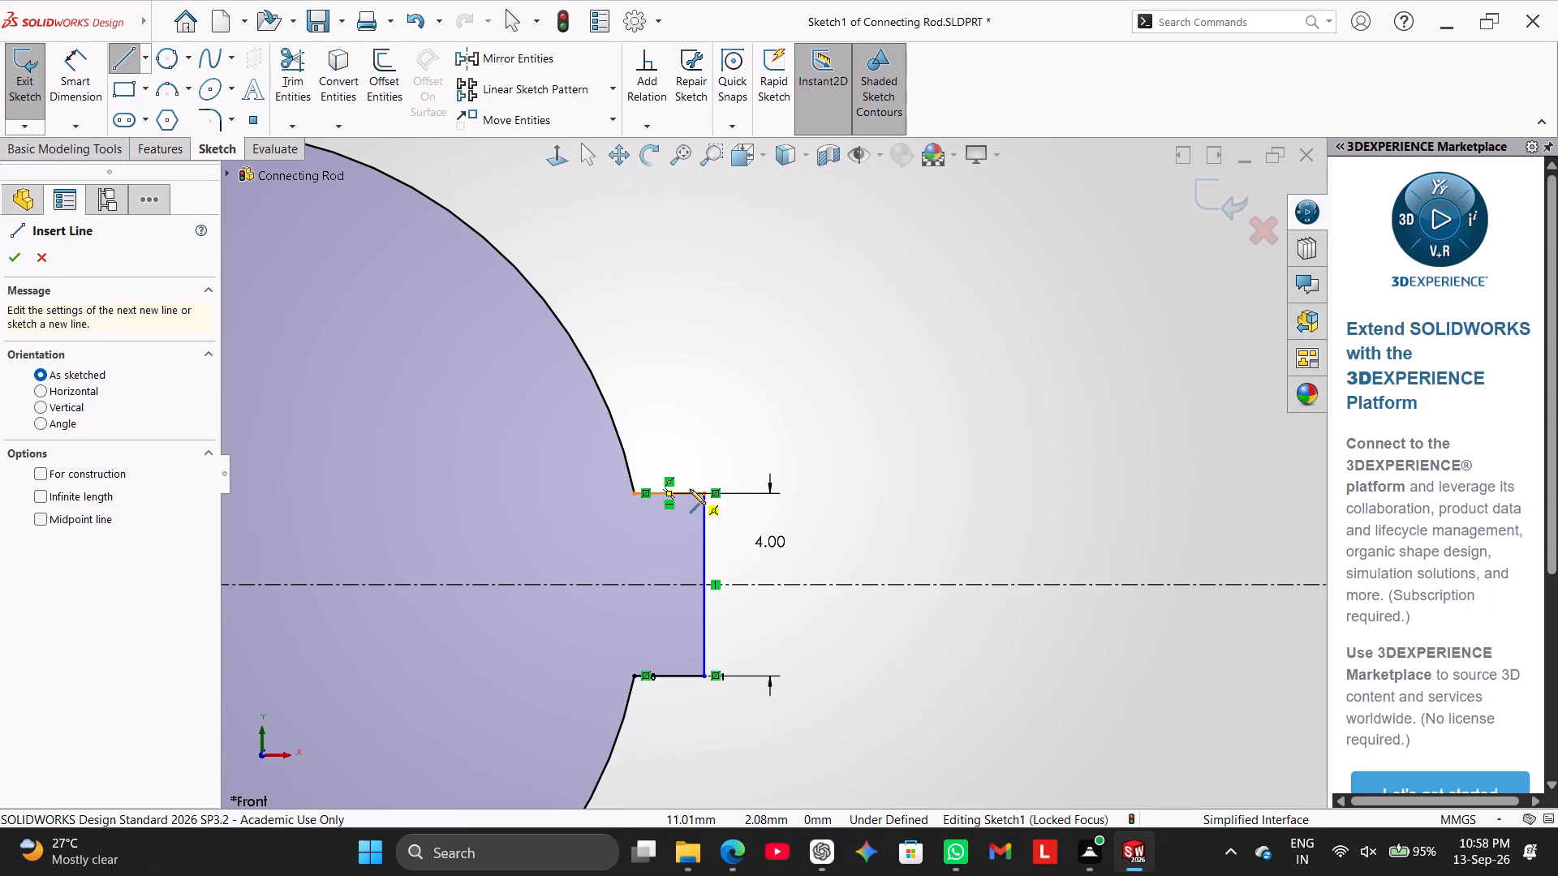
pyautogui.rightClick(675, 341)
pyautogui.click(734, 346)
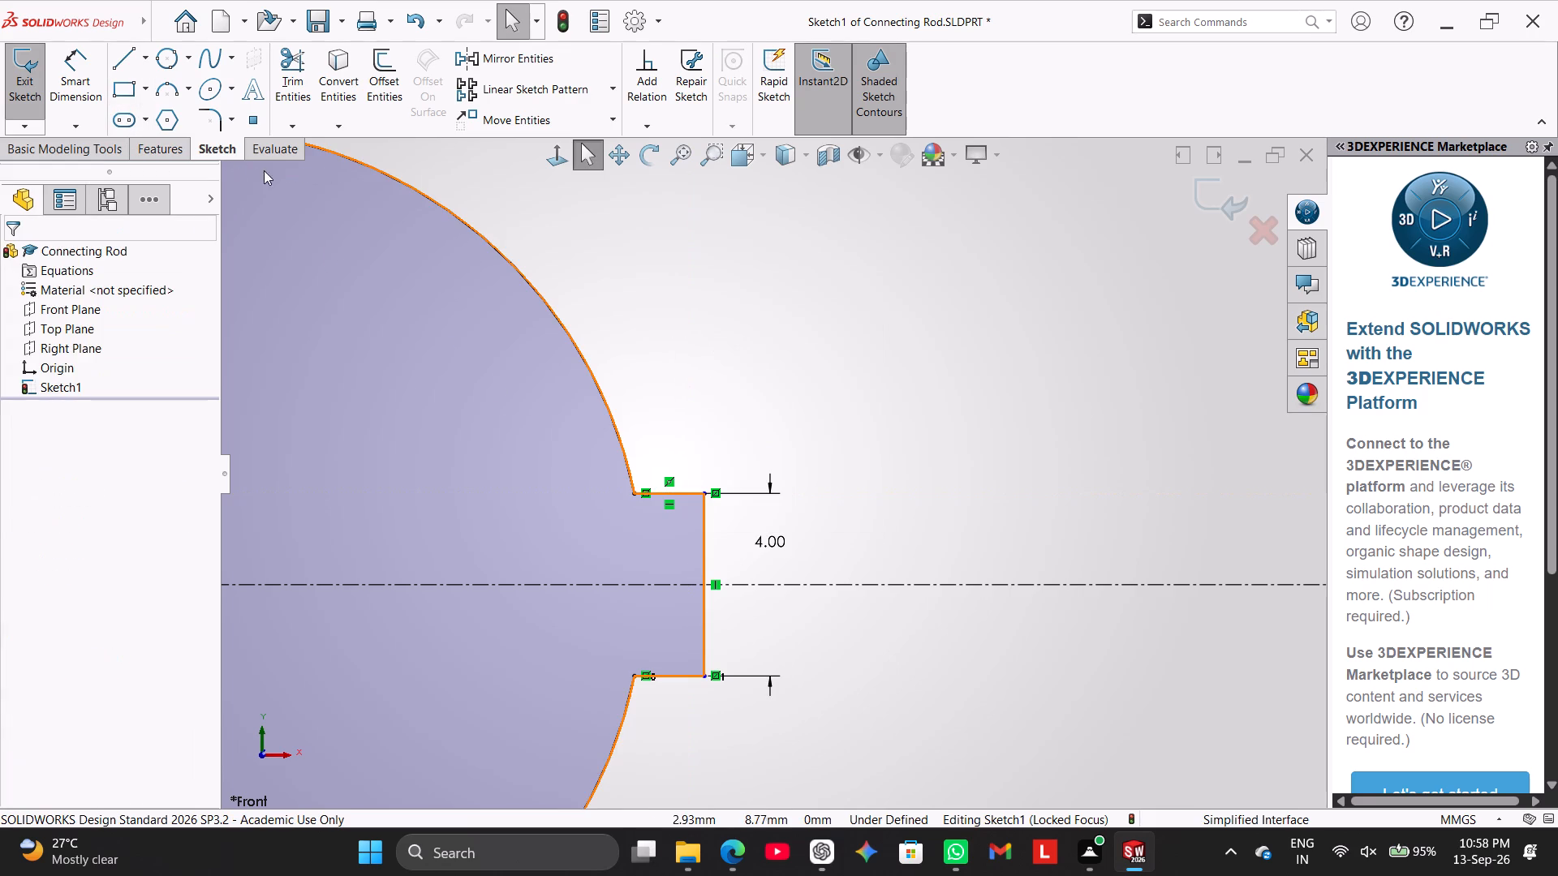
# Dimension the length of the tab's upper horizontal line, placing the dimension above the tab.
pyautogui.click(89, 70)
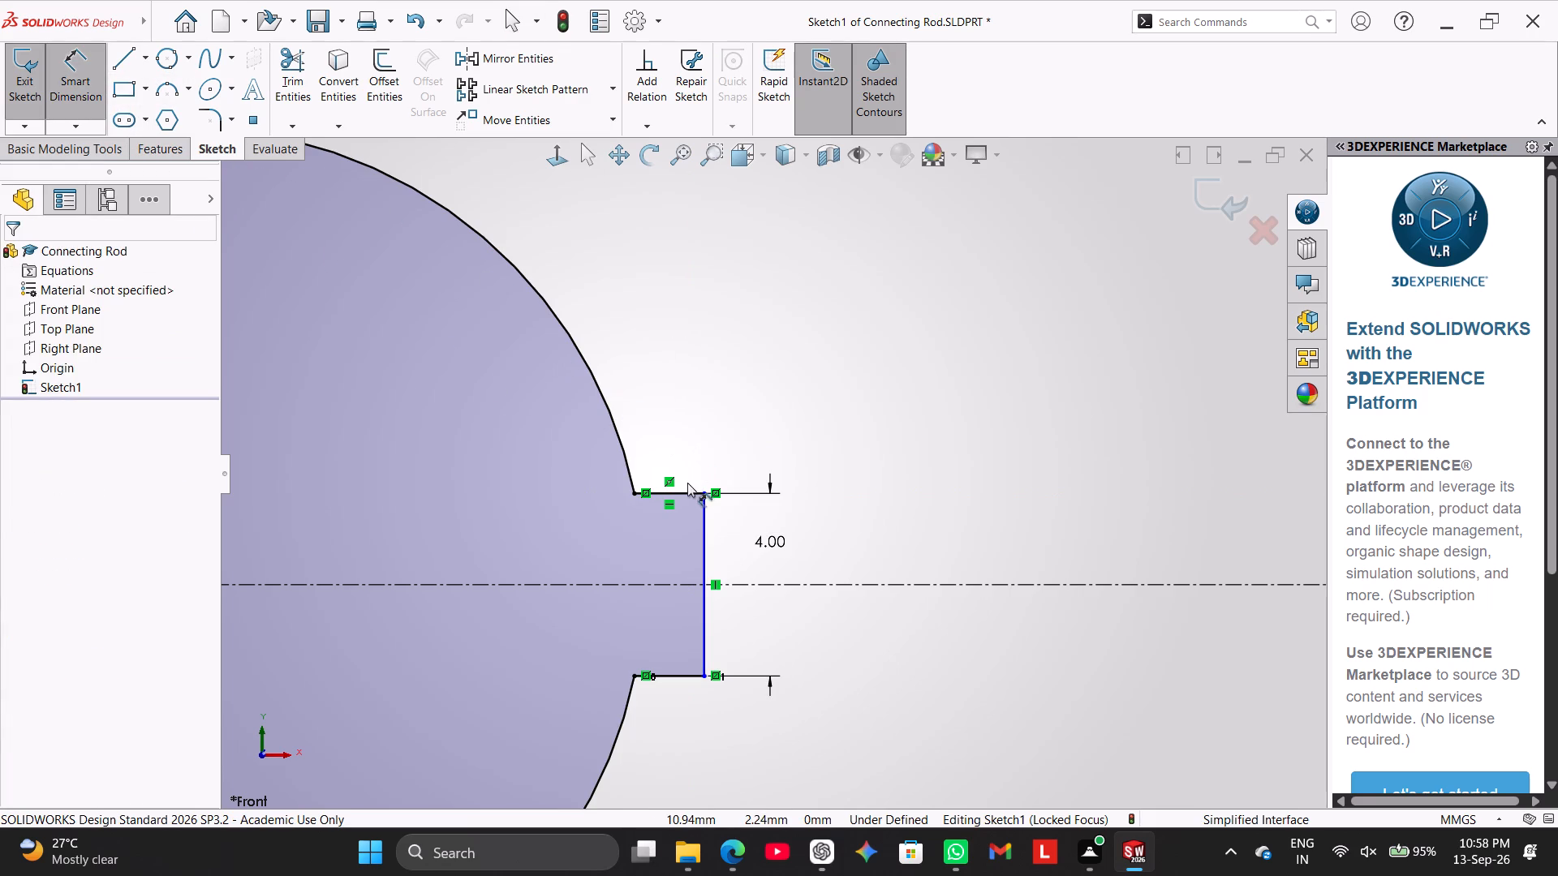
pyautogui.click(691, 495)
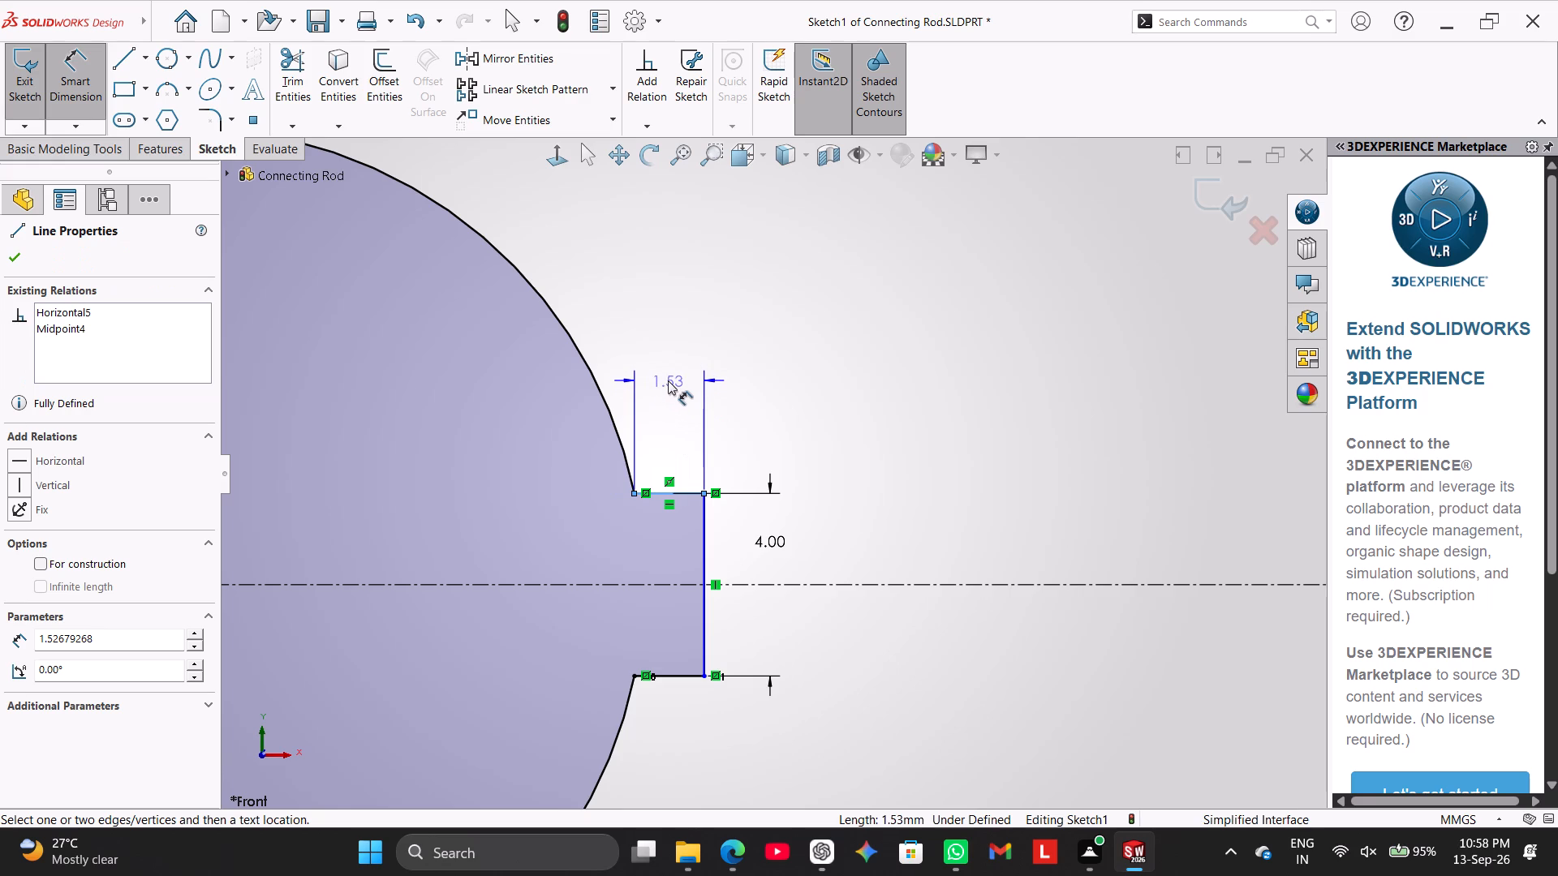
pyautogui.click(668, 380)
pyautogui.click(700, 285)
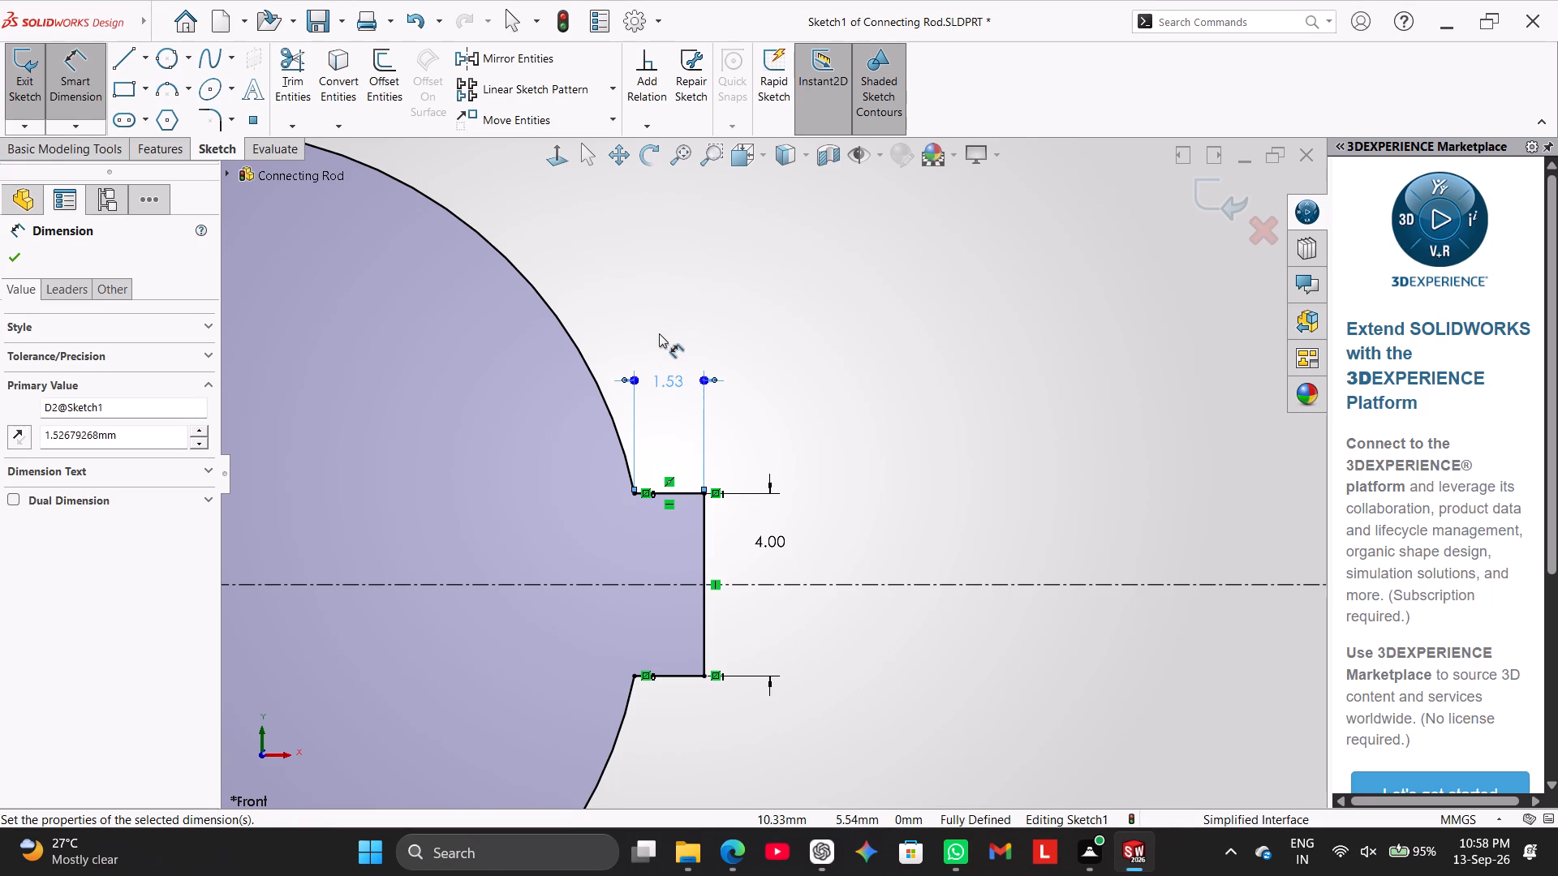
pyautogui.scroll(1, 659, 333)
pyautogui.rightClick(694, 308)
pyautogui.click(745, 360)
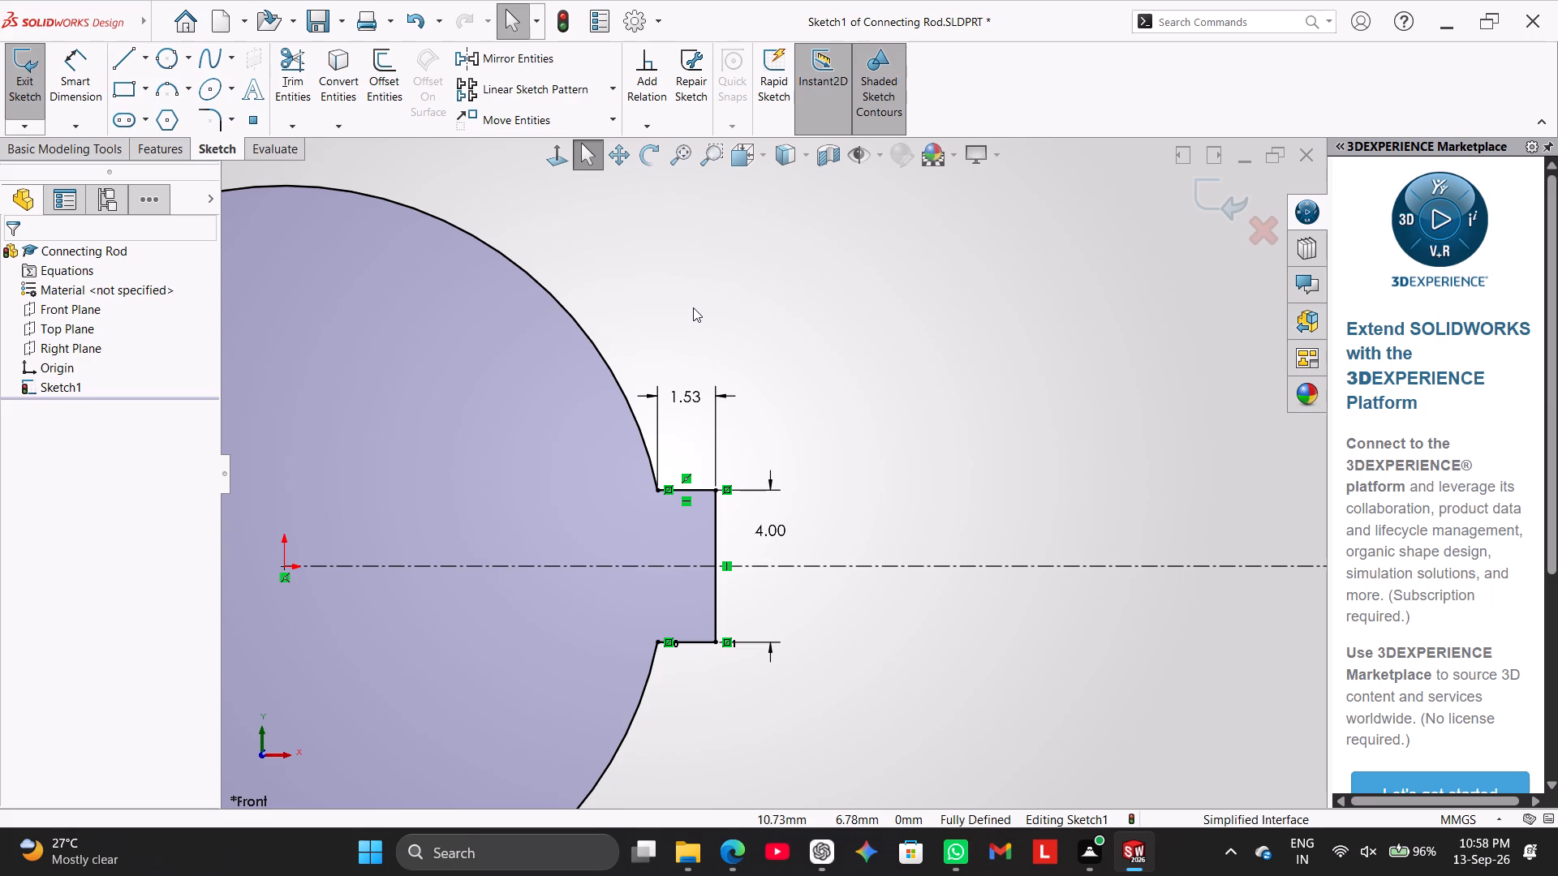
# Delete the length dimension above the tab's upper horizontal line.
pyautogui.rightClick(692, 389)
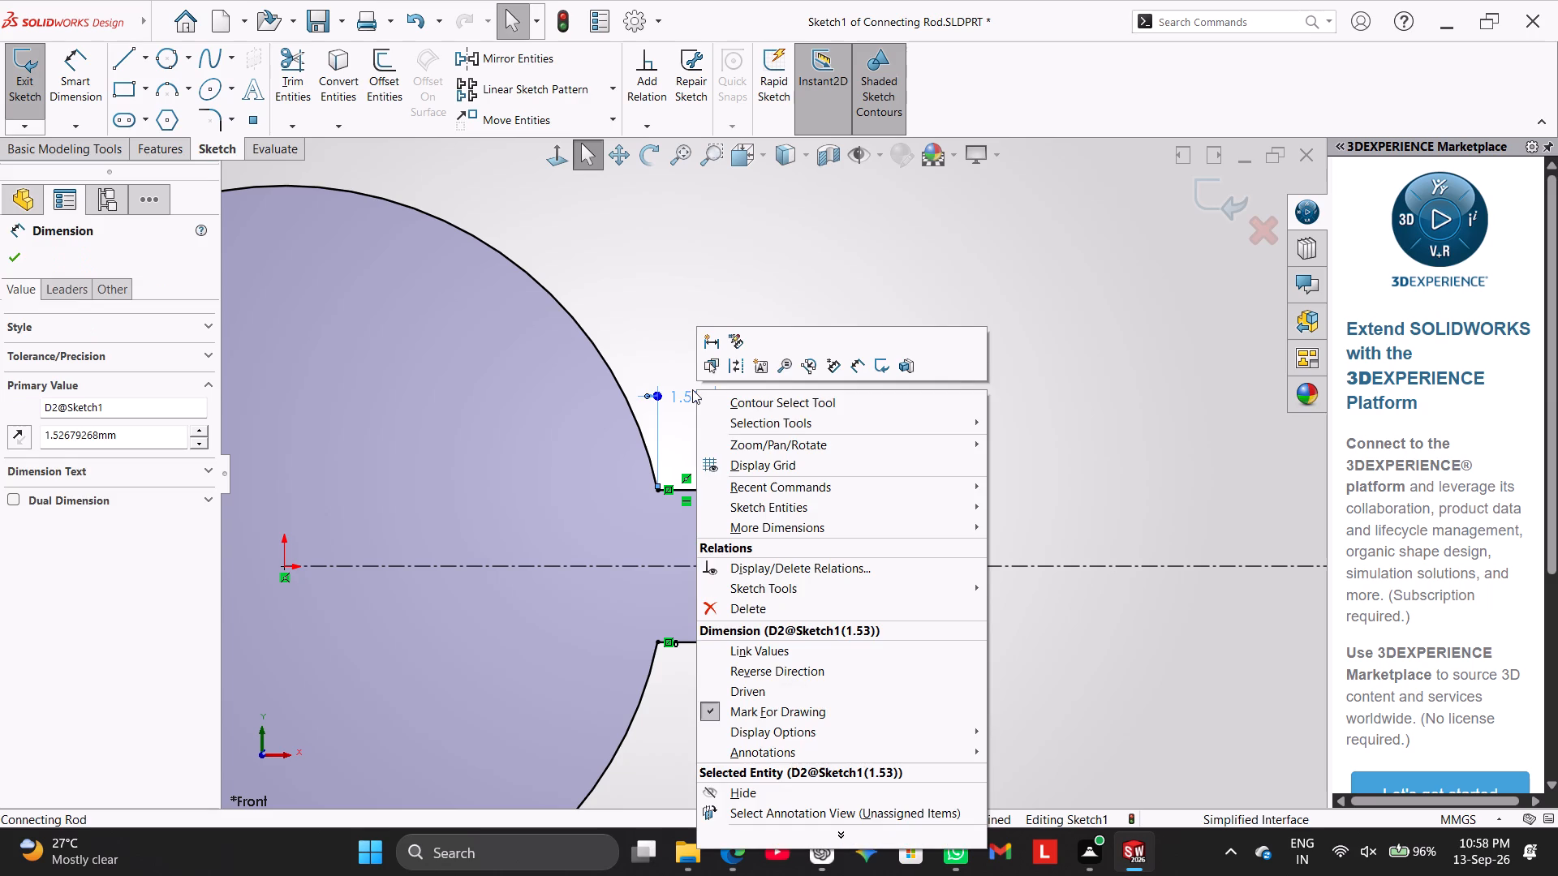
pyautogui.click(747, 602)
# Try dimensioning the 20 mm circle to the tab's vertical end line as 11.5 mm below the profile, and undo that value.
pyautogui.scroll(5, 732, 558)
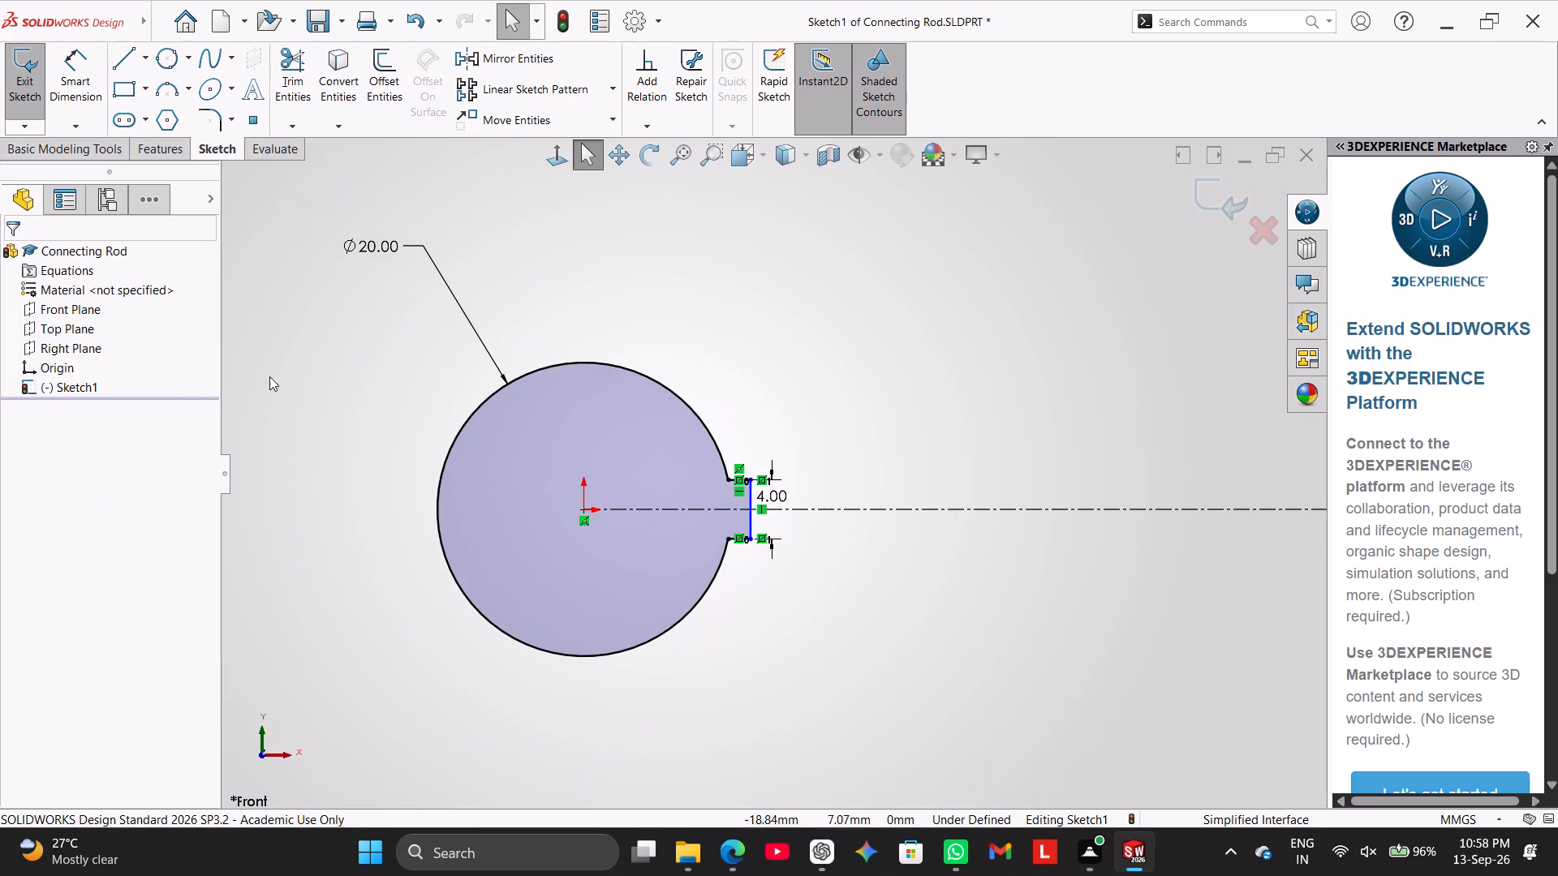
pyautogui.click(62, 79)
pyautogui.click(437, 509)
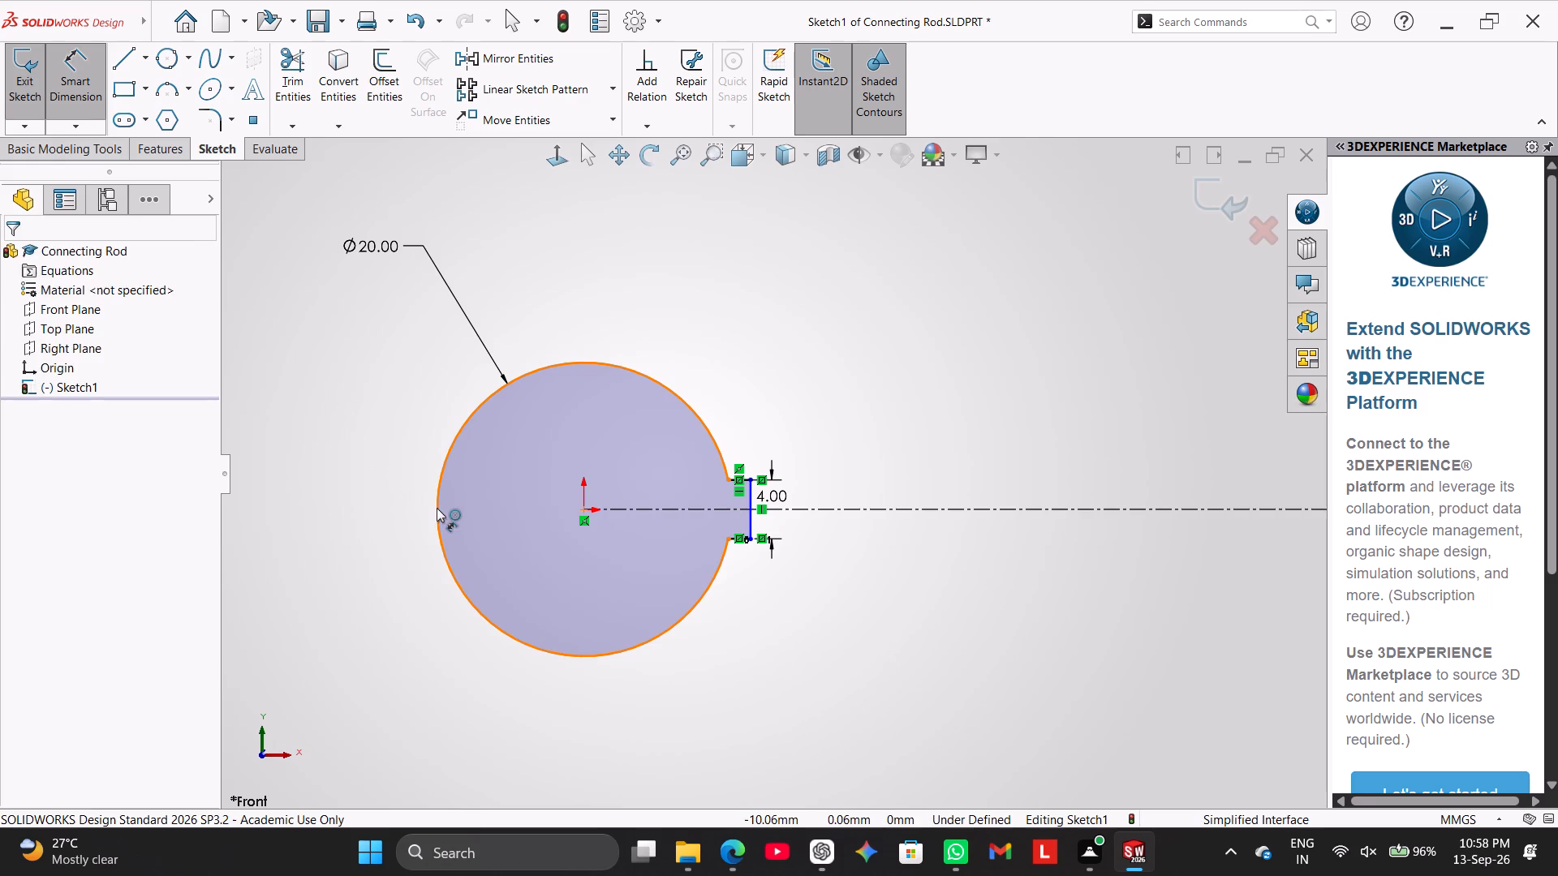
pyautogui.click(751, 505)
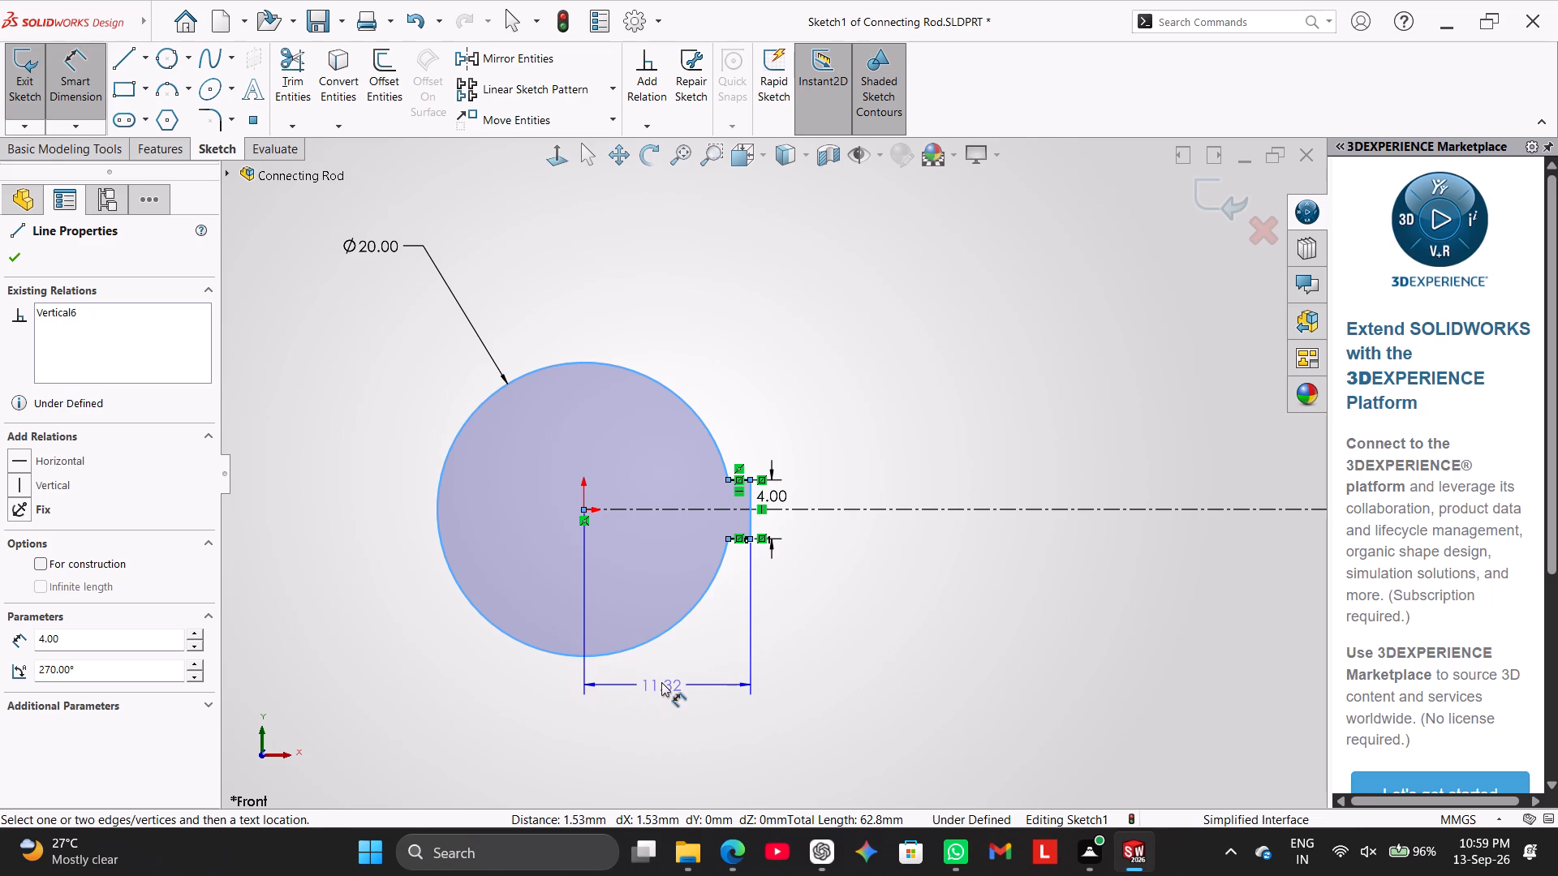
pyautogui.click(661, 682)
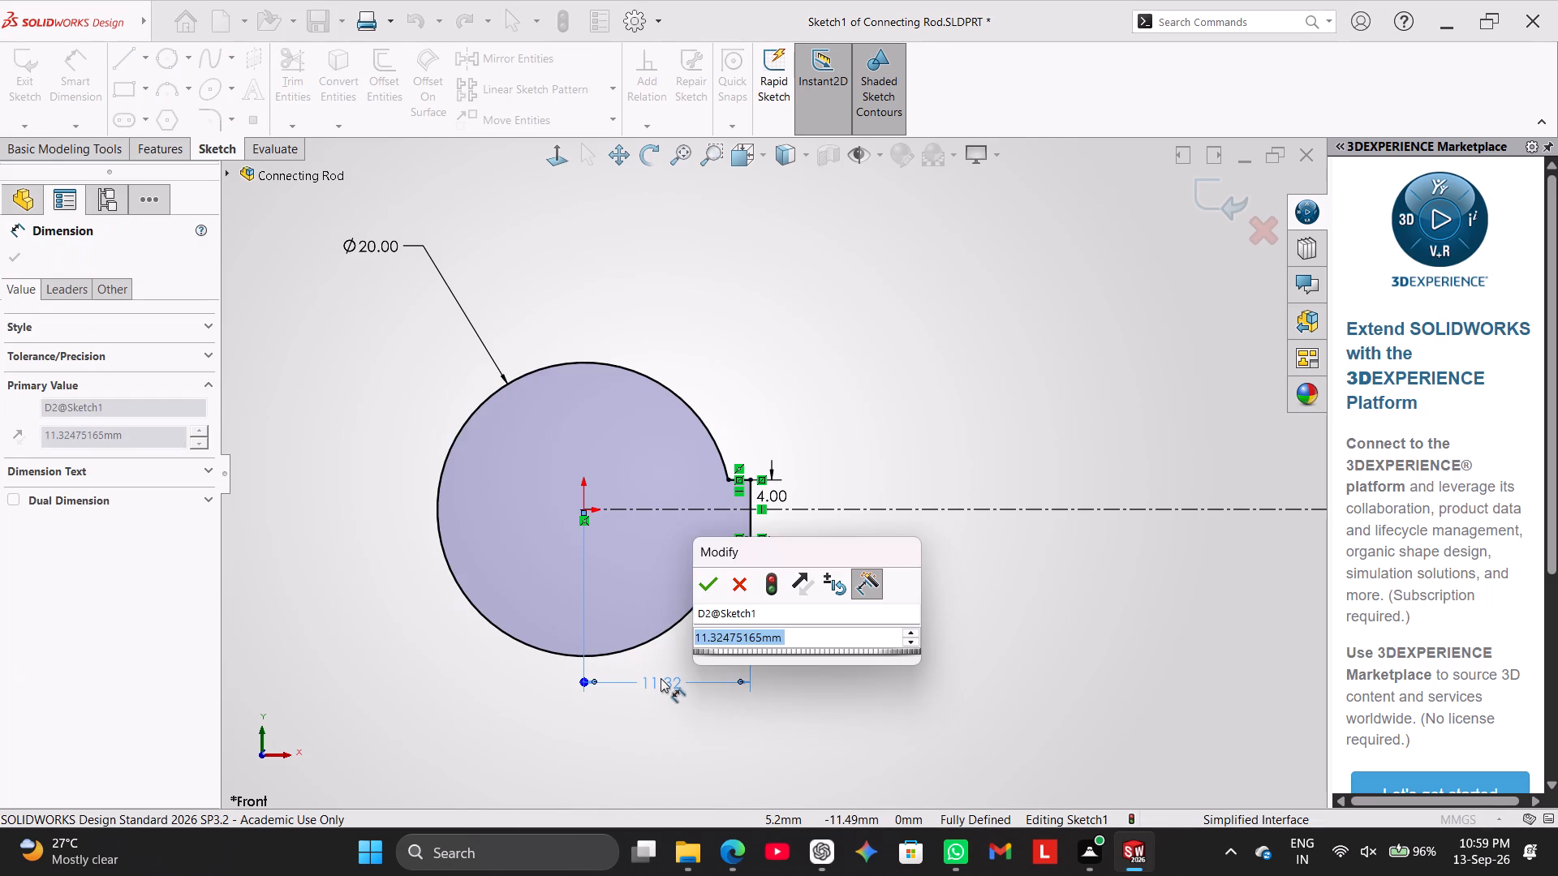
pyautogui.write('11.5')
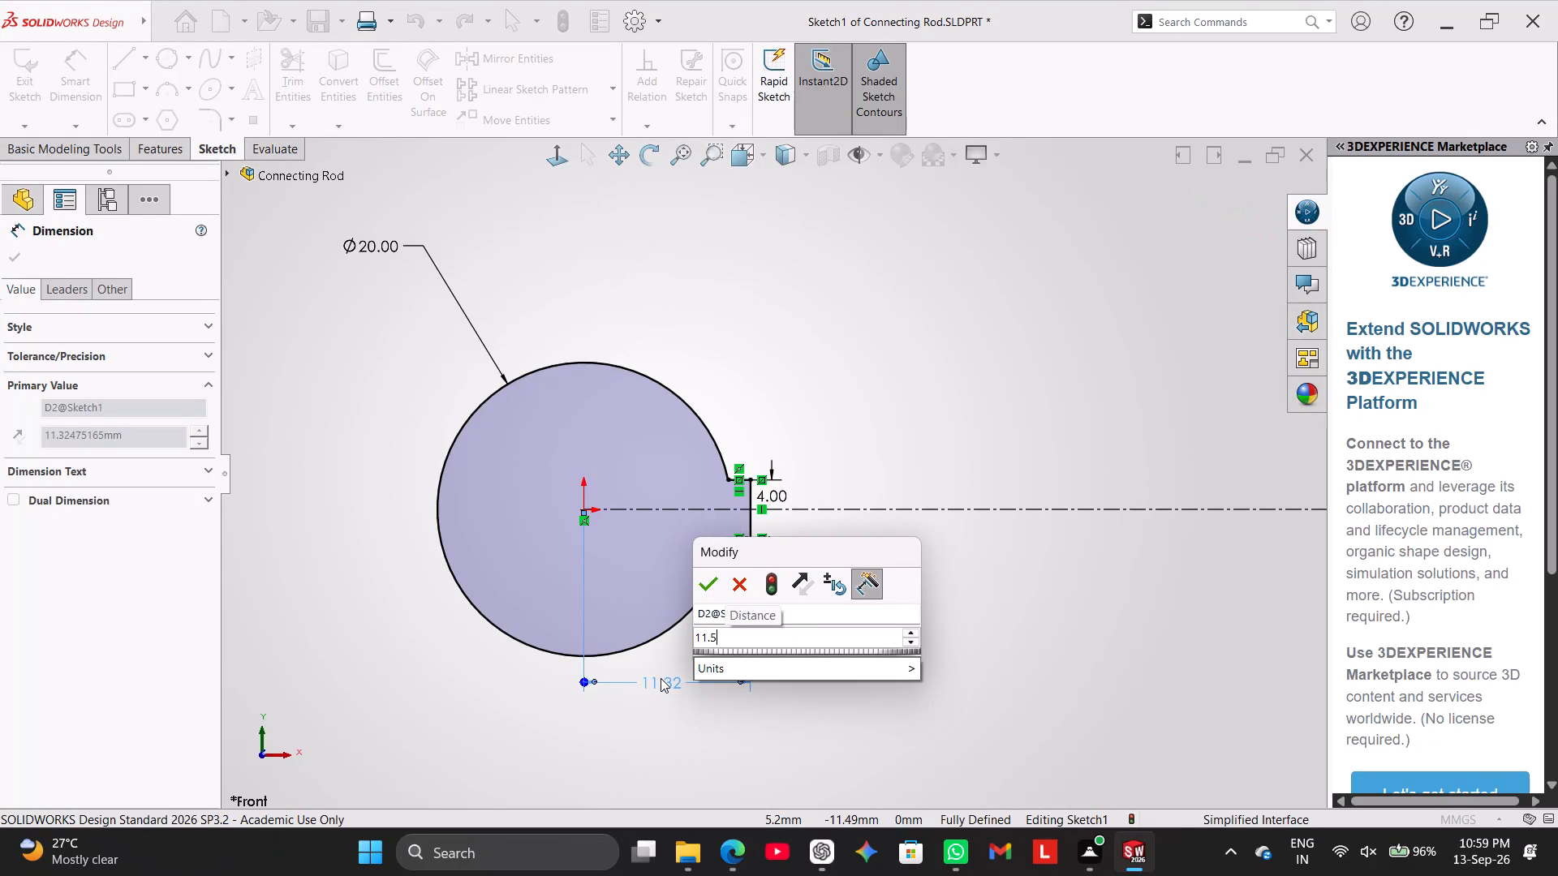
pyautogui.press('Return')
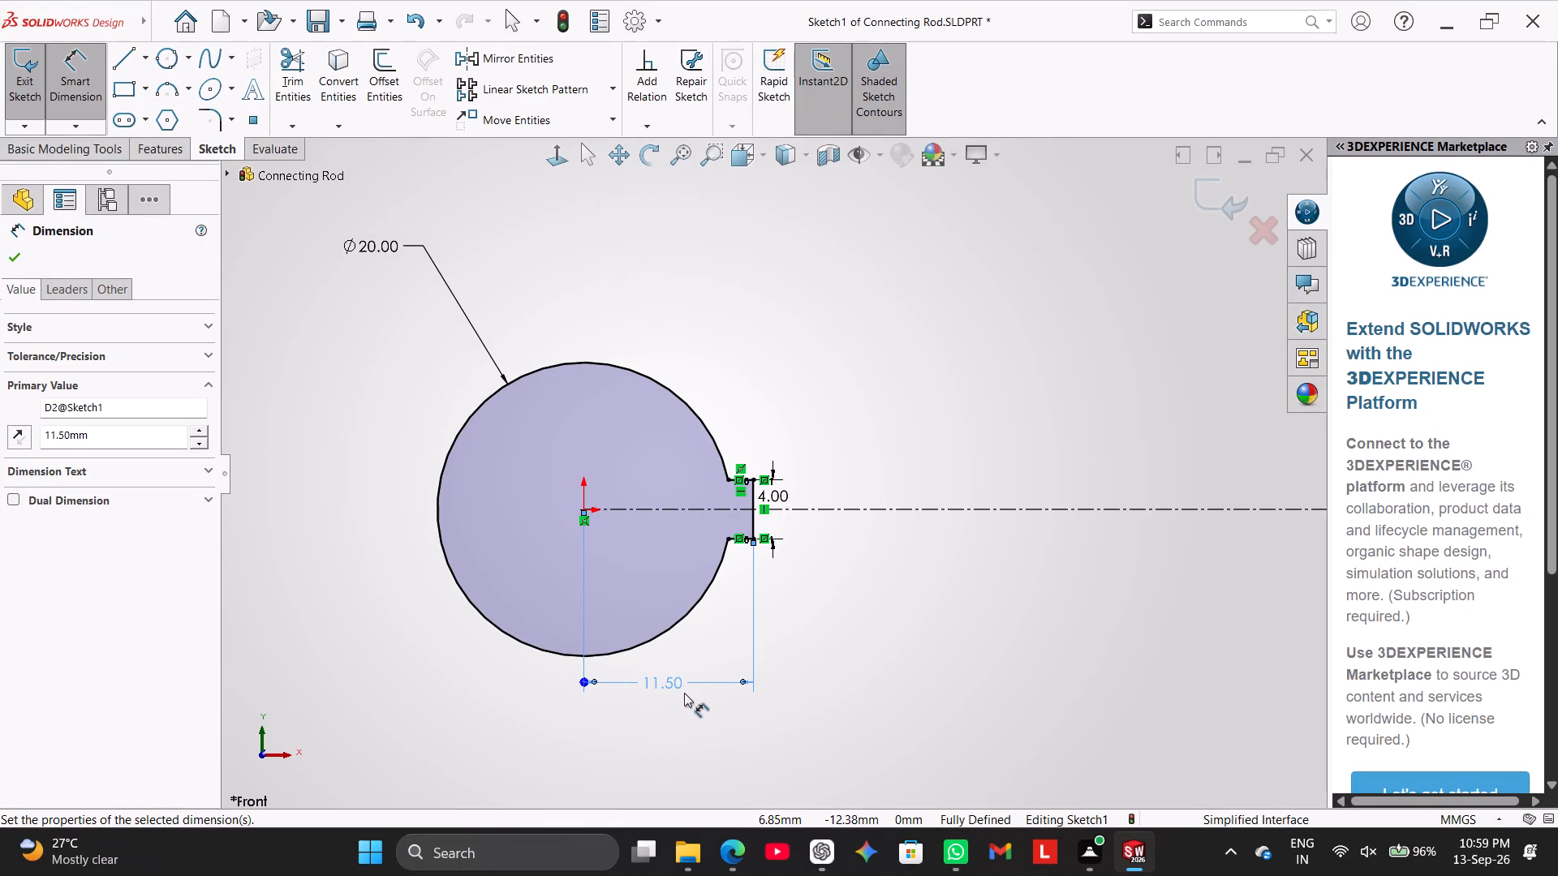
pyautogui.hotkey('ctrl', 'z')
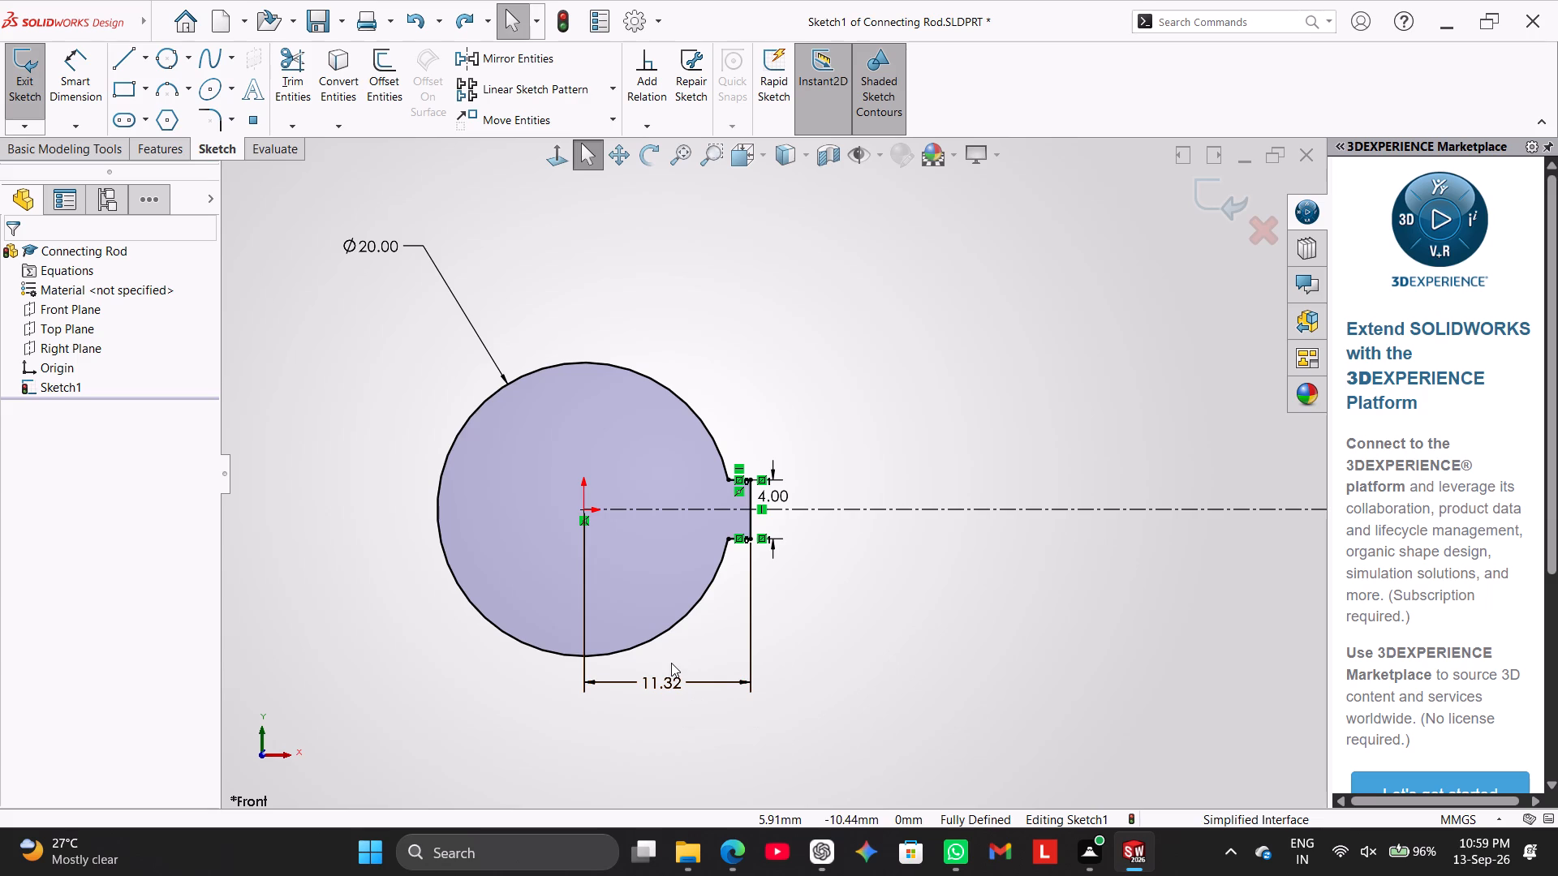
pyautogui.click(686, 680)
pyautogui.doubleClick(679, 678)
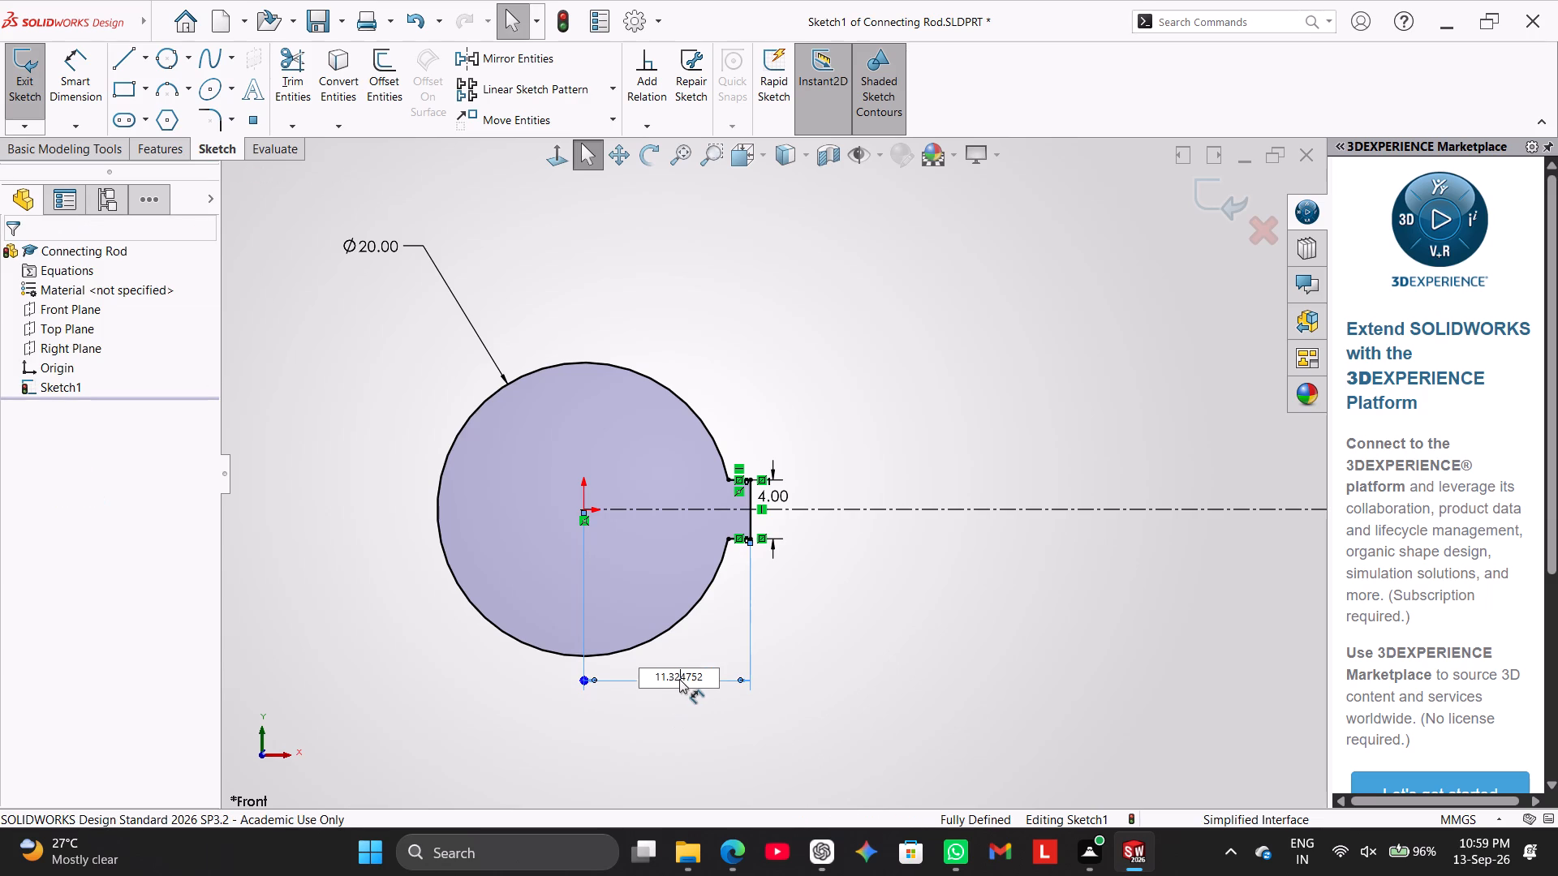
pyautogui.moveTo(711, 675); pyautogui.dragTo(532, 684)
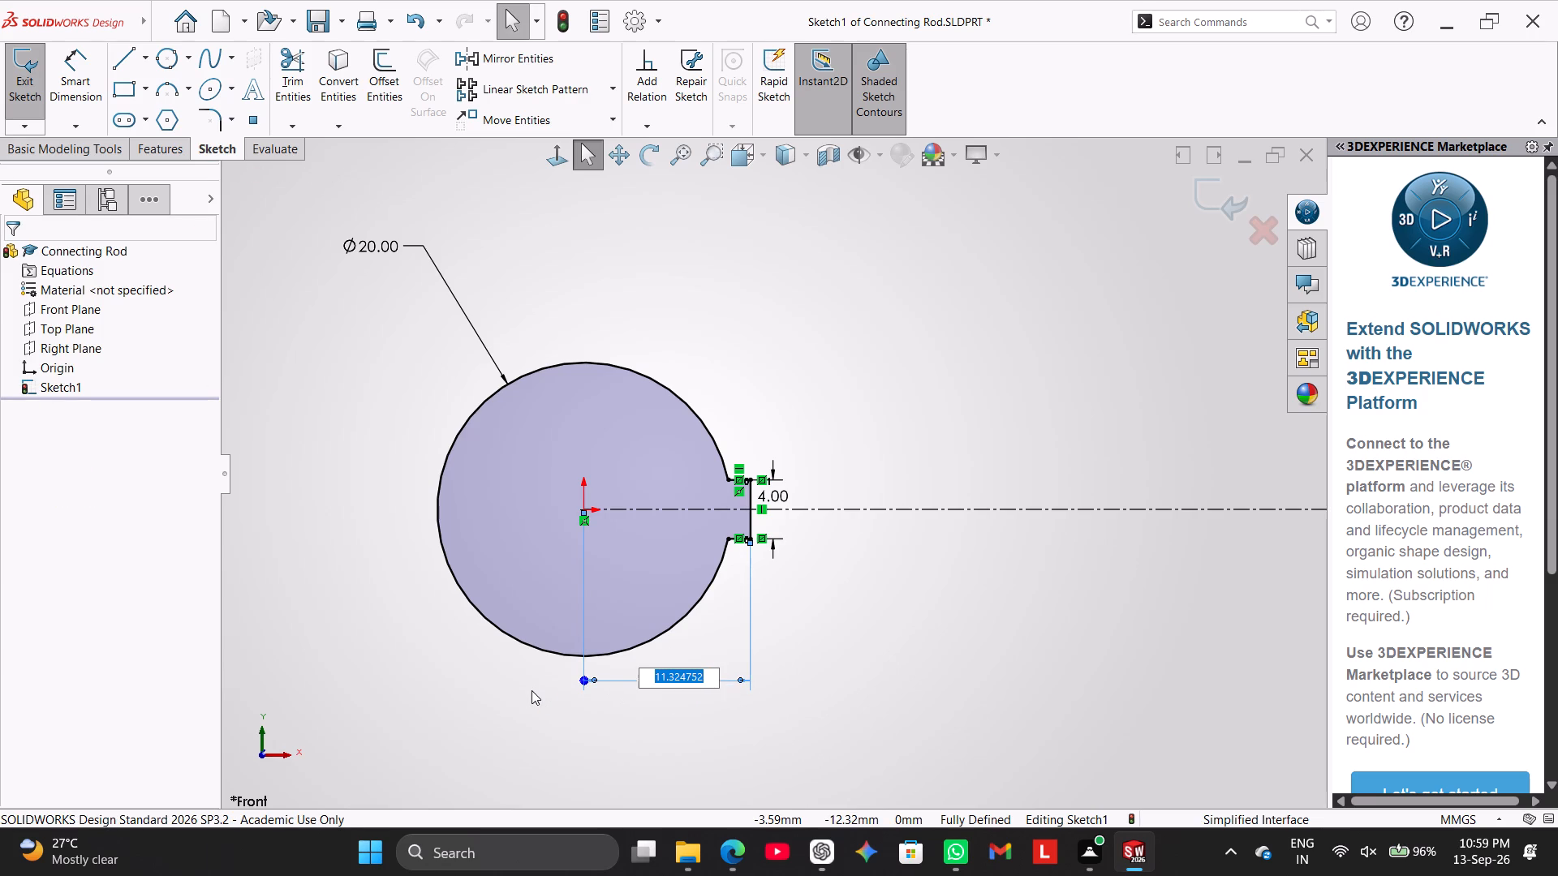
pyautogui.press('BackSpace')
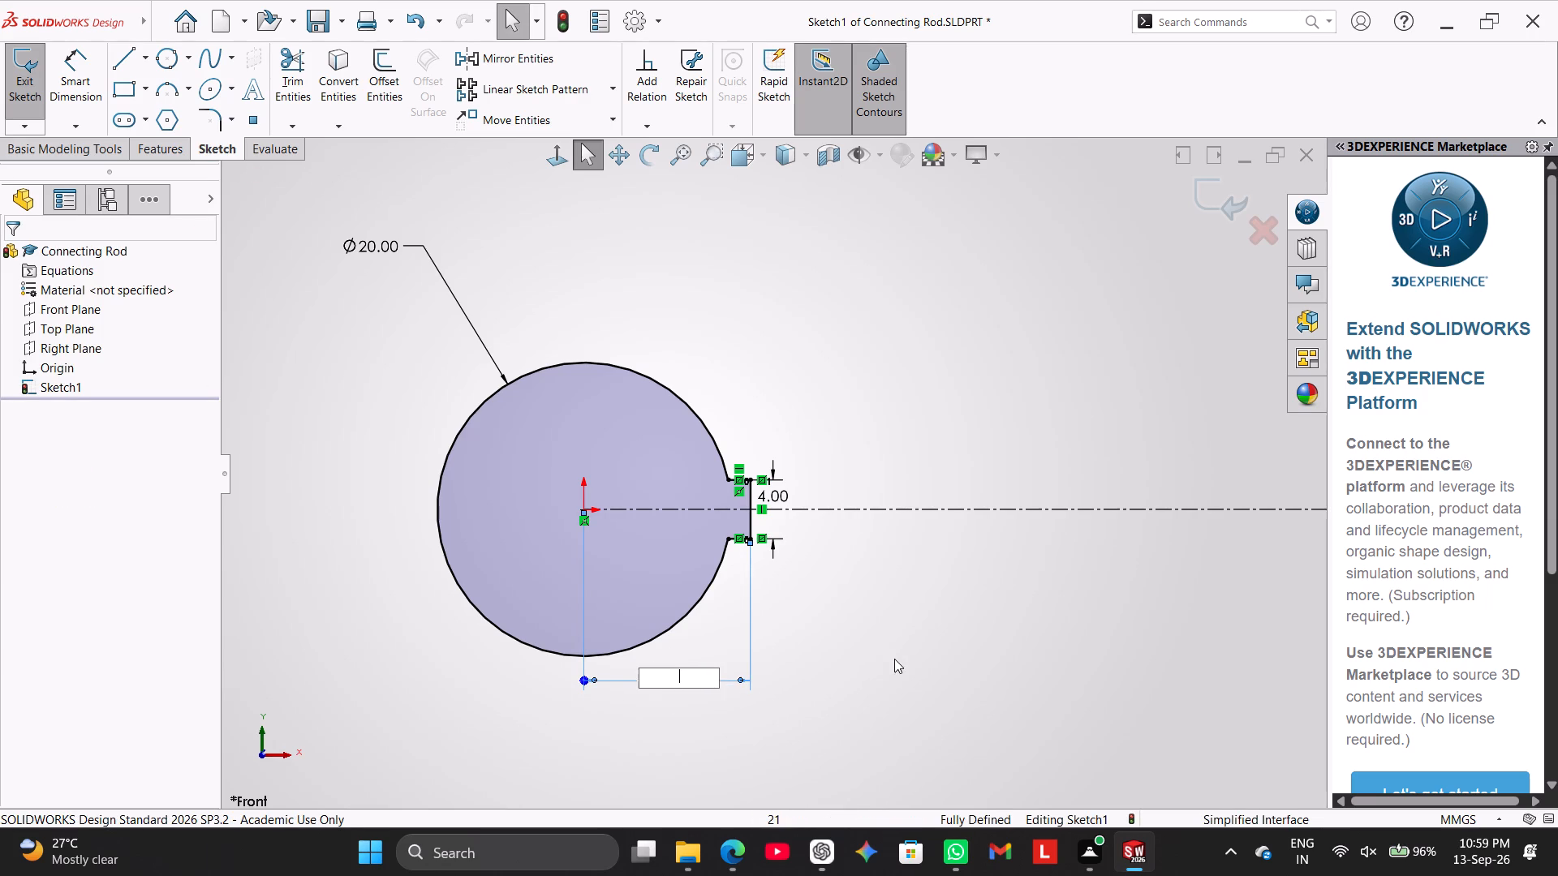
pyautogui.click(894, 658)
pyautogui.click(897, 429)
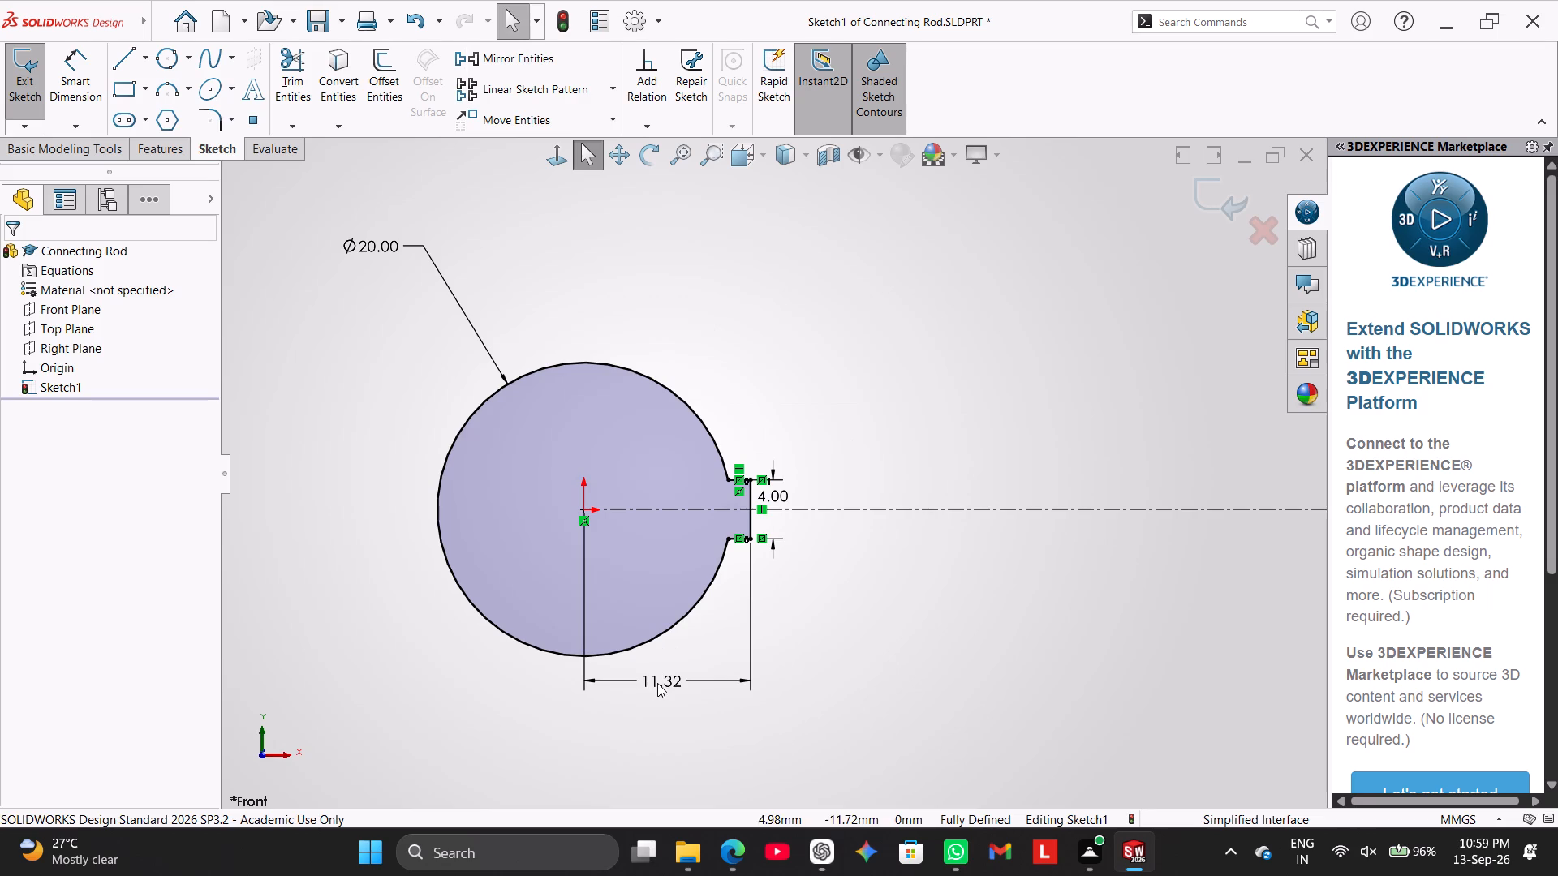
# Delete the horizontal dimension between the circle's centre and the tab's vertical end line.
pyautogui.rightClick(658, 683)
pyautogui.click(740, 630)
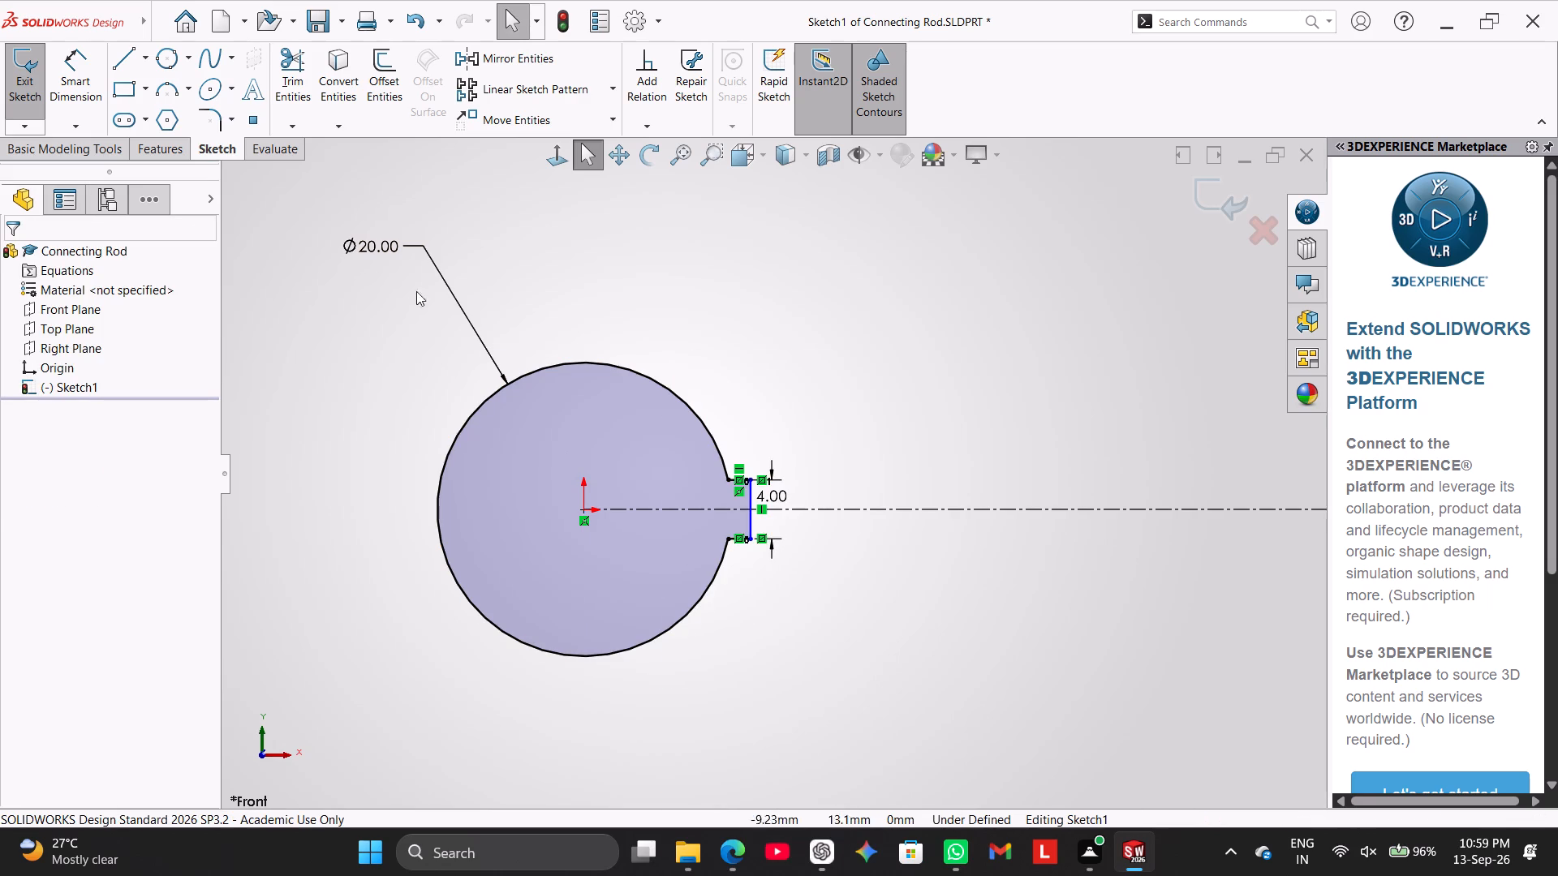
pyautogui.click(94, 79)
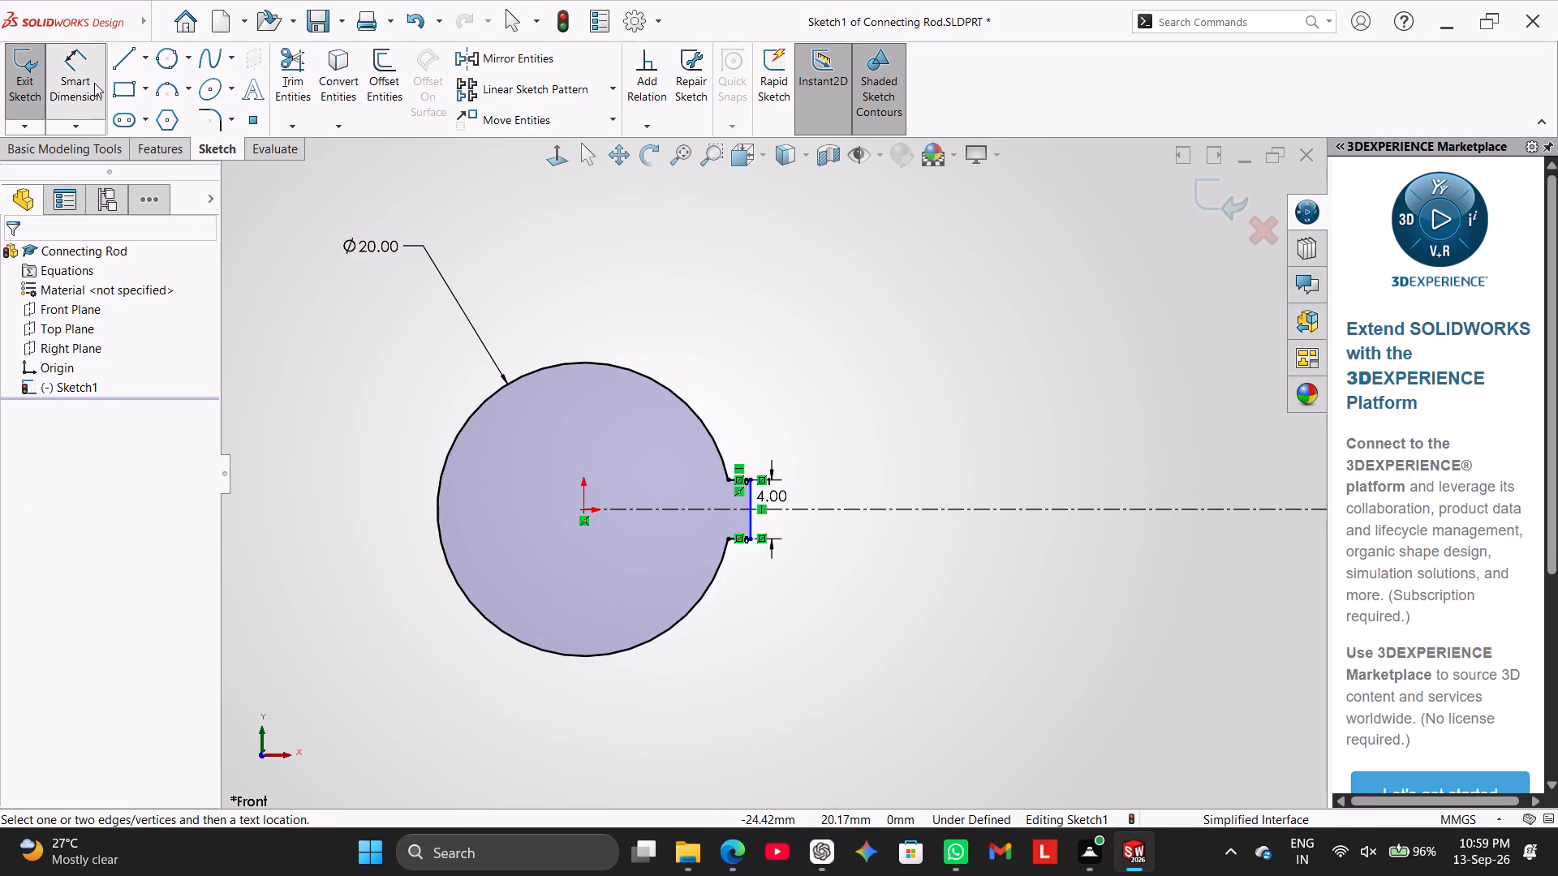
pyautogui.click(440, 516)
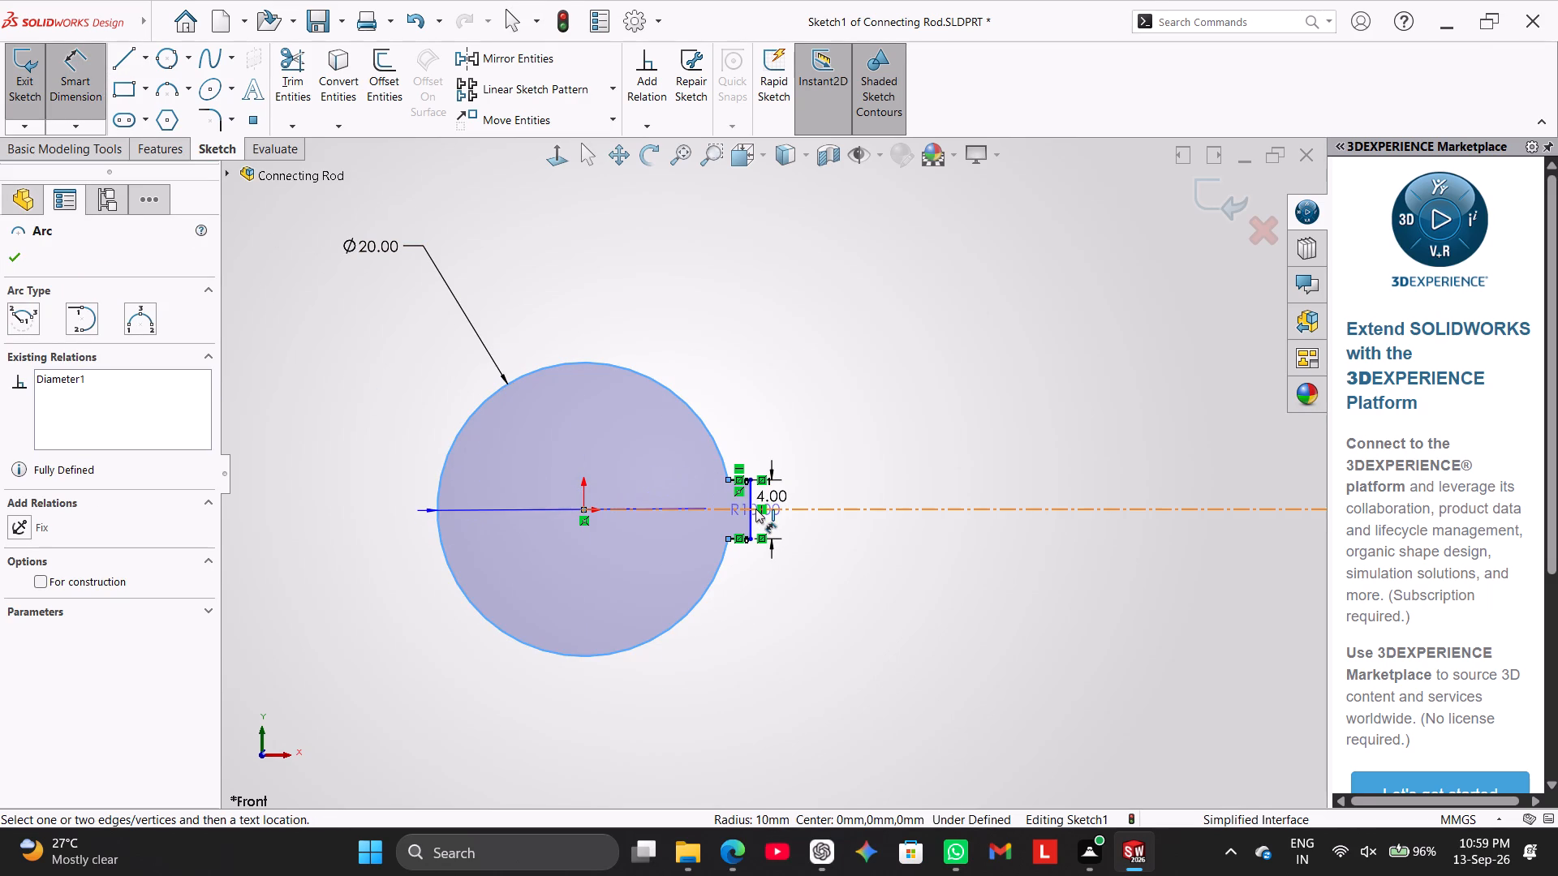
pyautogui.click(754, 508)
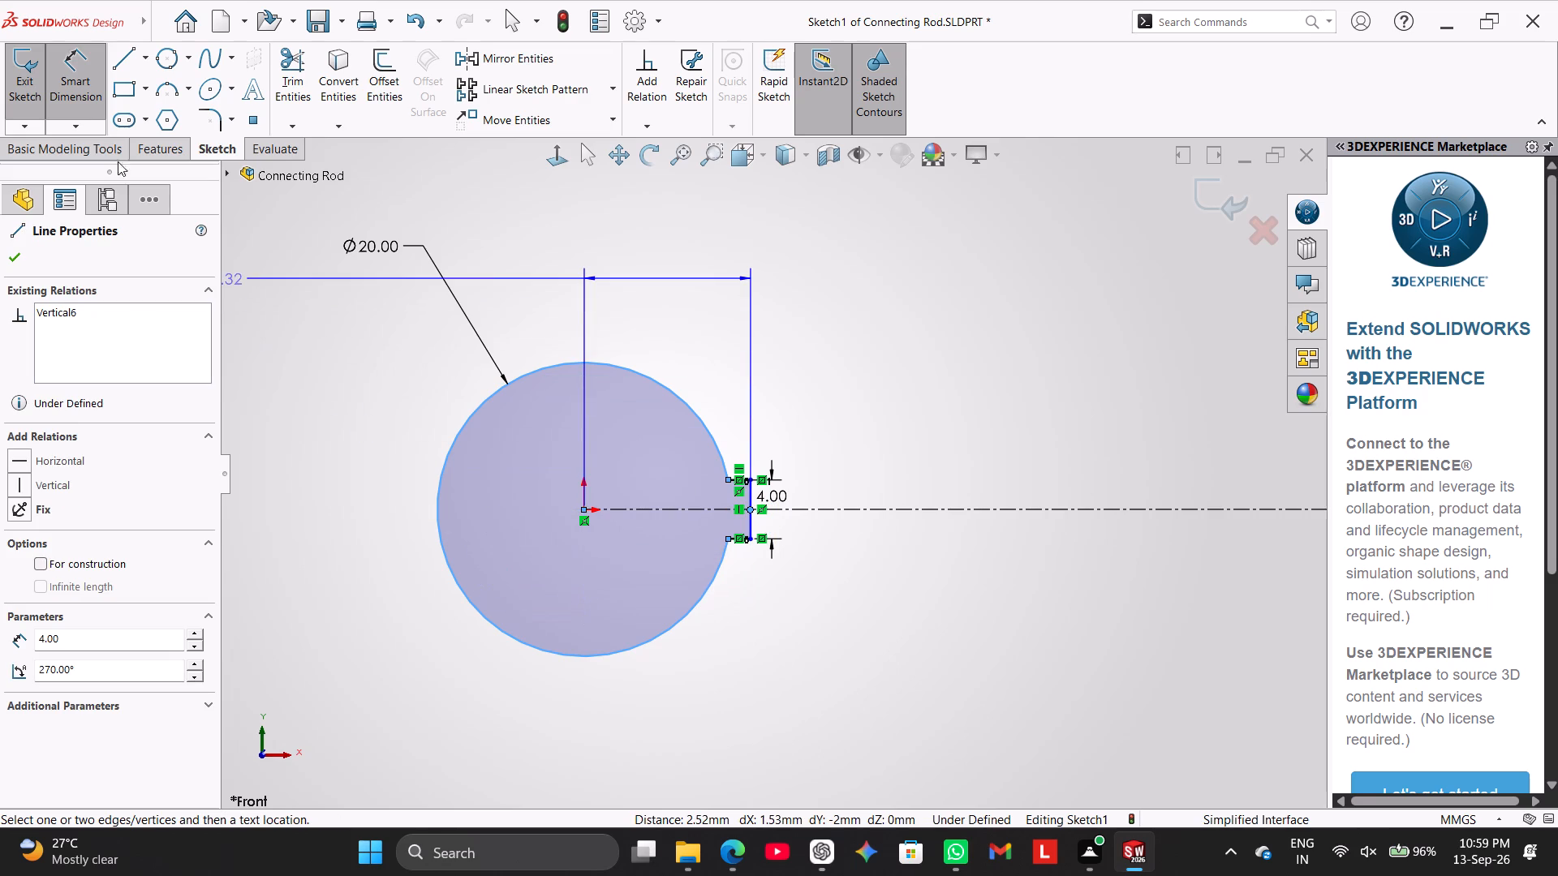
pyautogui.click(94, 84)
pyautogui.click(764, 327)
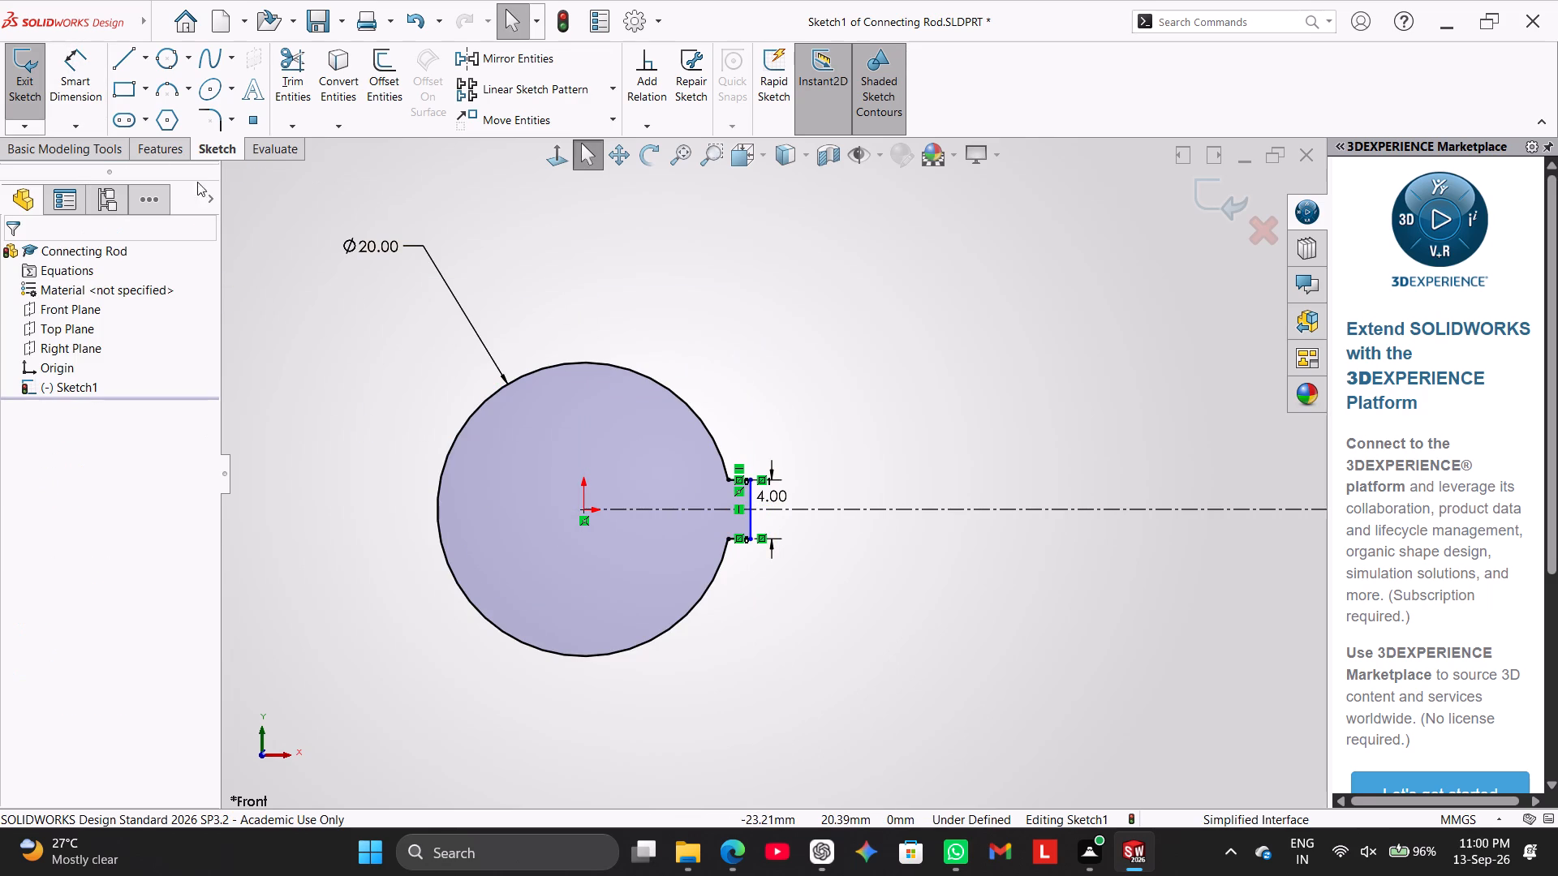
# Draw a 10 mm horizontal centerline from the origin to the point on the circle opposite the tab.
pyautogui.scroll(-3, 425, 432)
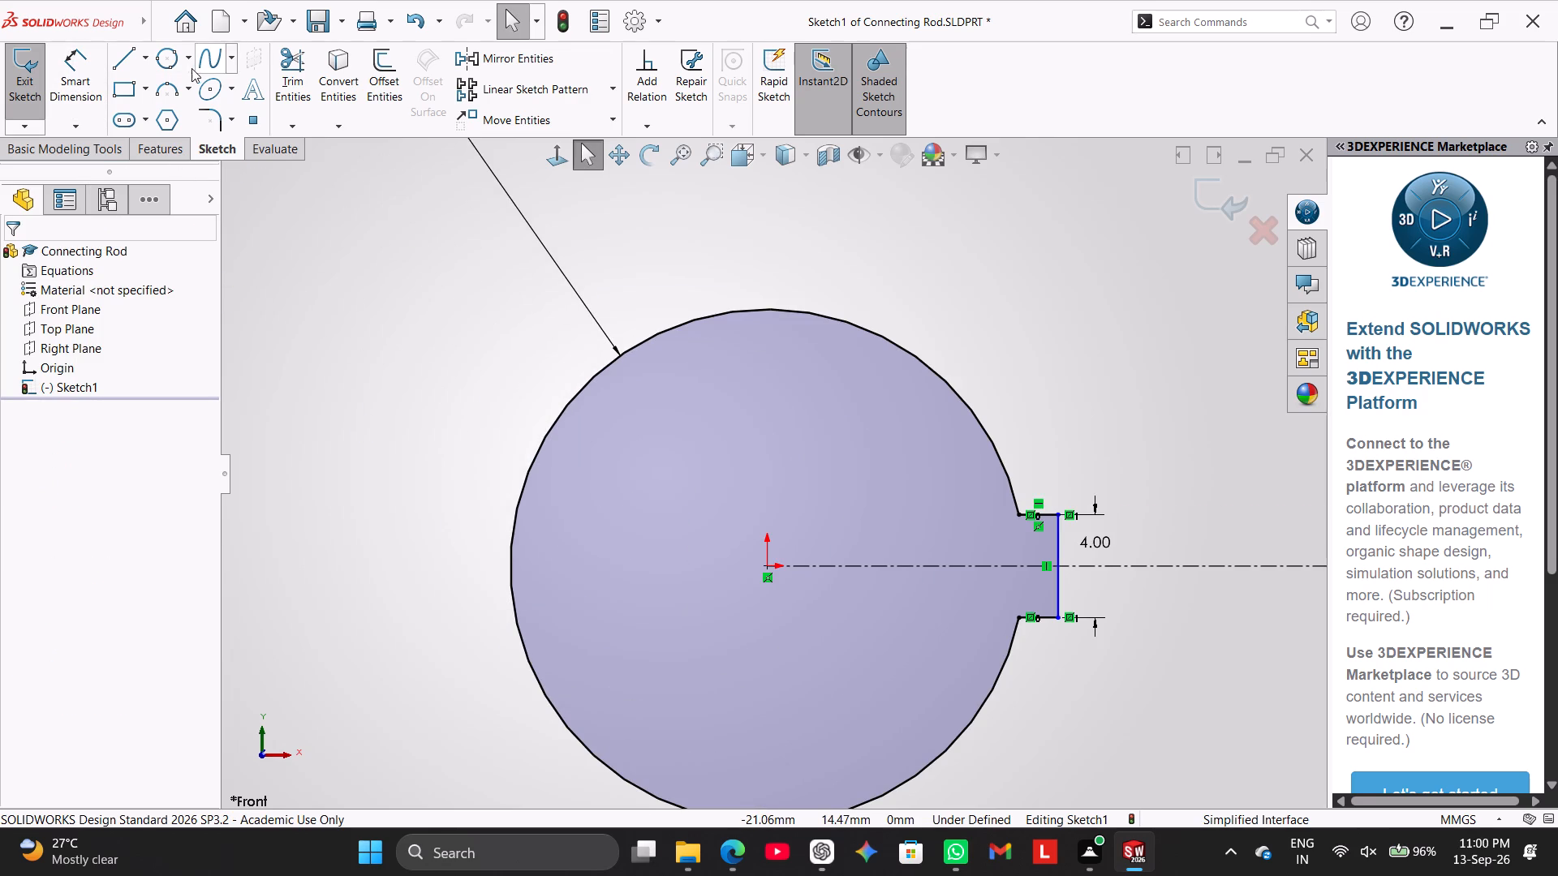
pyautogui.click(150, 49)
pyautogui.click(169, 98)
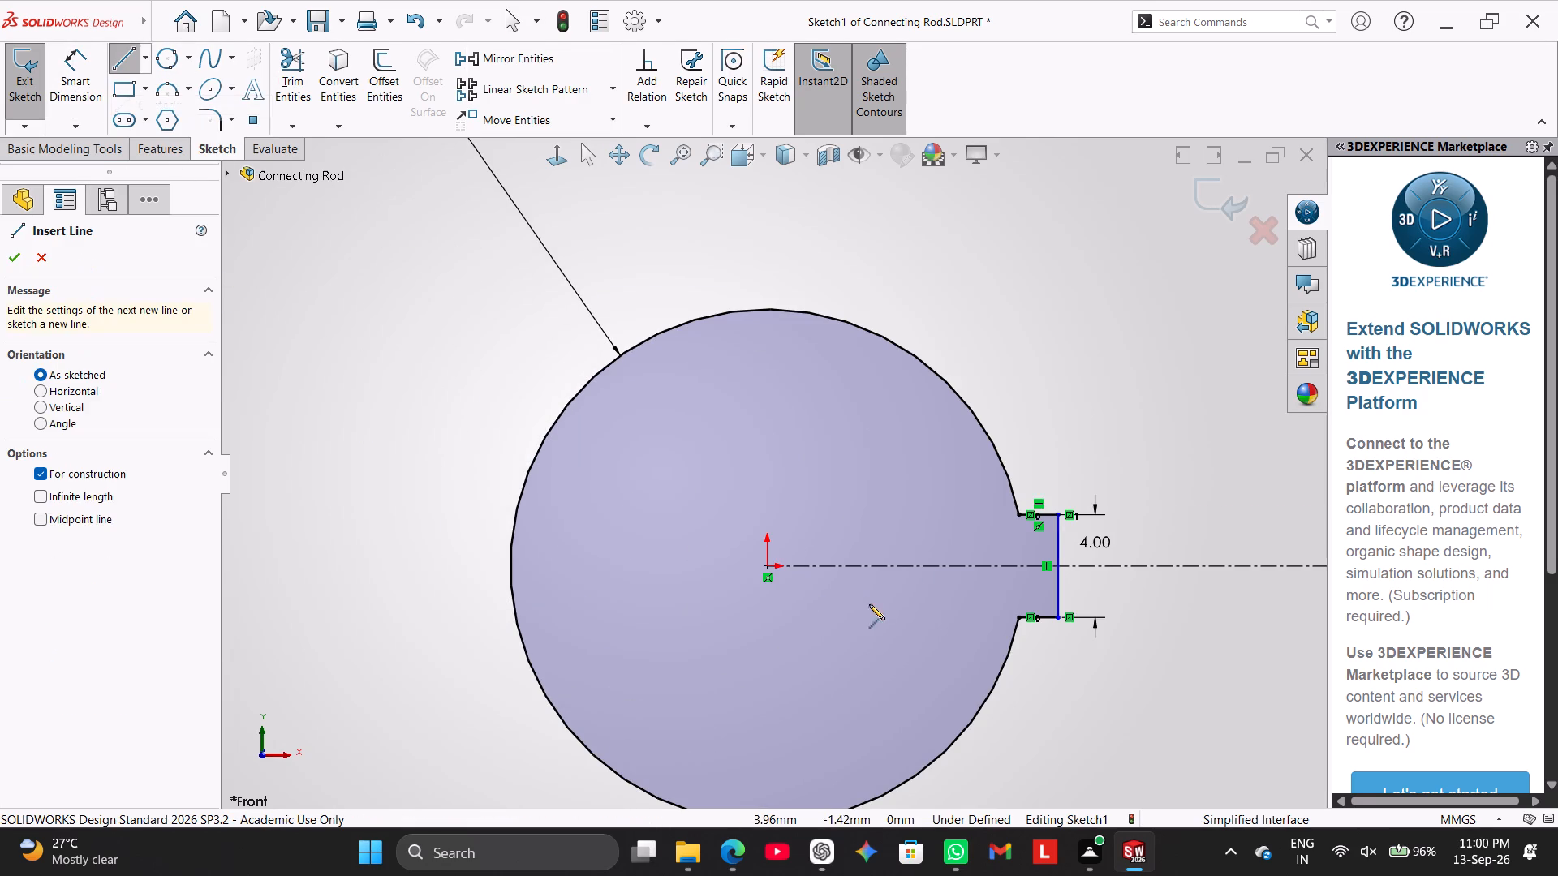
pyautogui.click(764, 569)
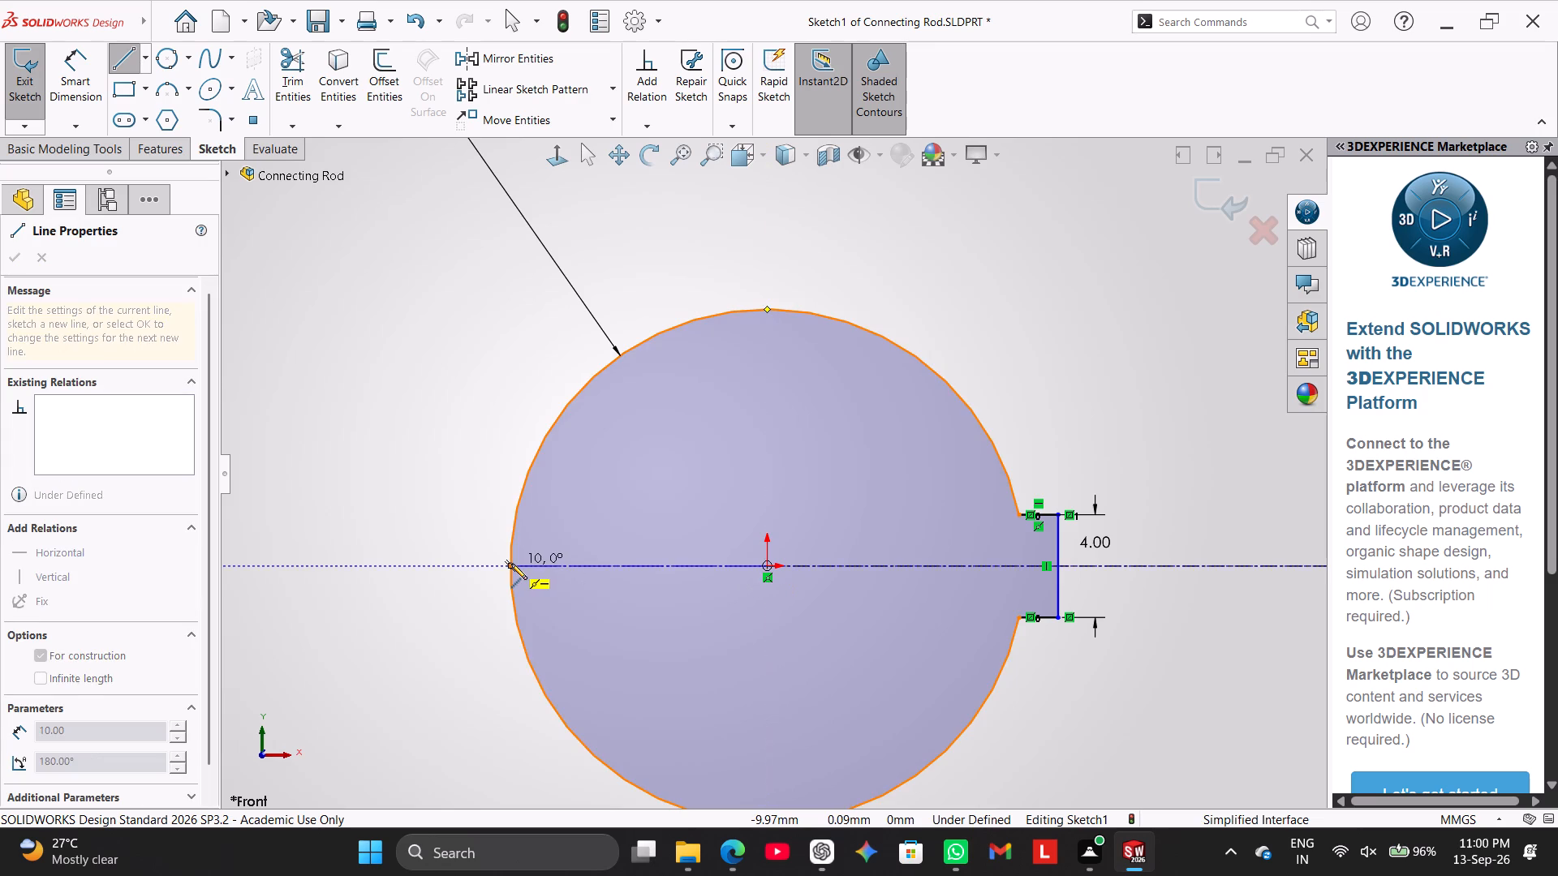
pyautogui.click(511, 564)
pyautogui.rightClick(438, 512)
pyautogui.click(467, 518)
pyautogui.scroll(2, 497, 539)
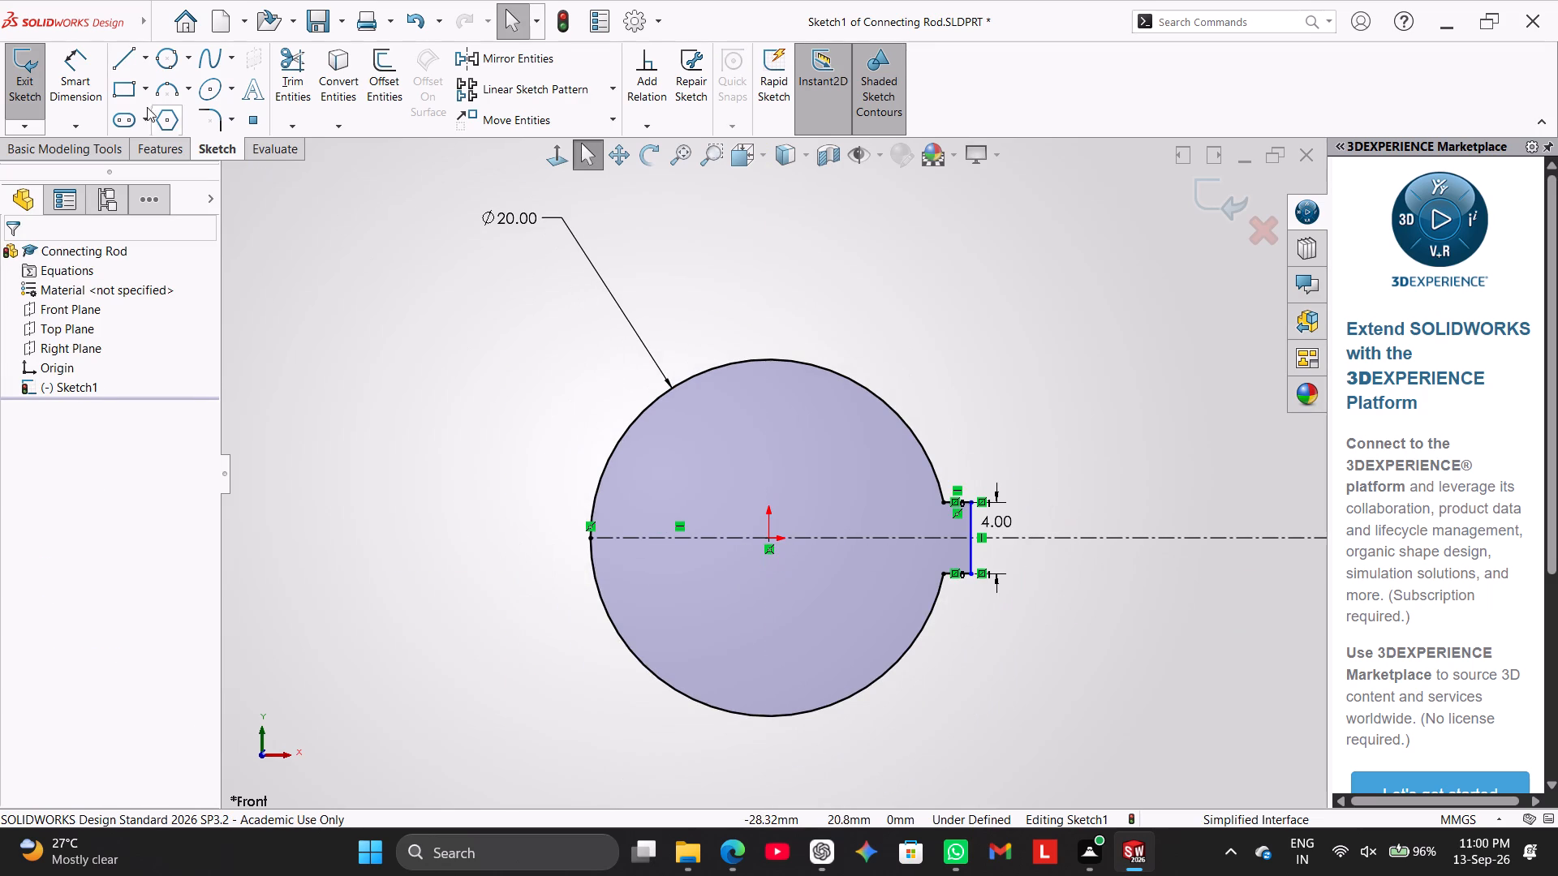
# Dimension the distance from the new centerline's outer endpoint on the circle to the tab's vertical end line as 23 mm, below the profile.
pyautogui.moveTo(80, 61); pyautogui.dragTo(159, 118)
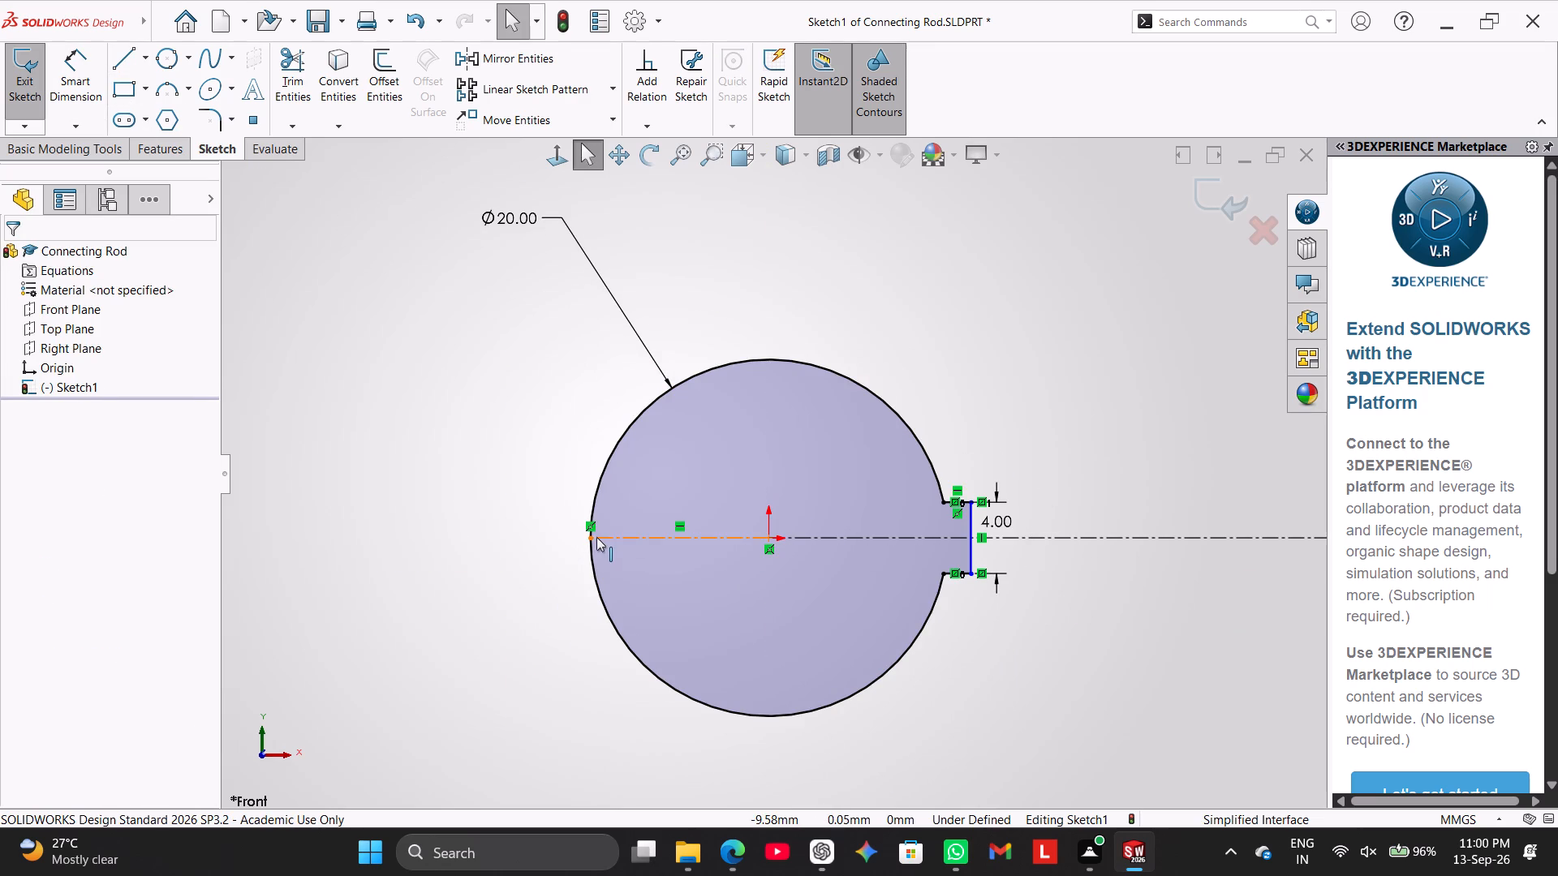
pyautogui.click(593, 534)
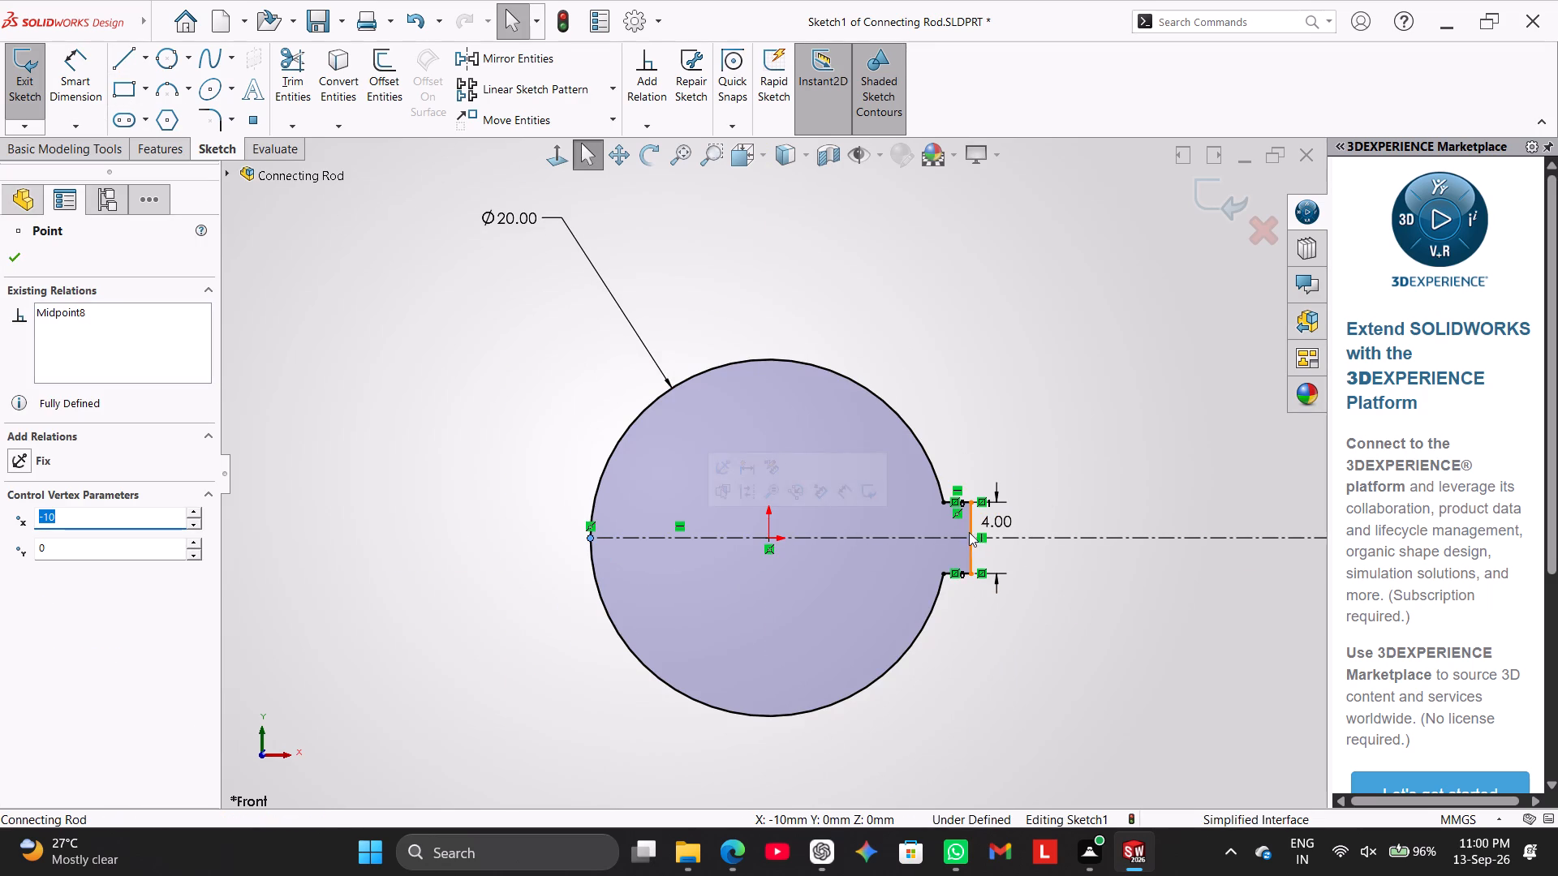
pyautogui.click(969, 532)
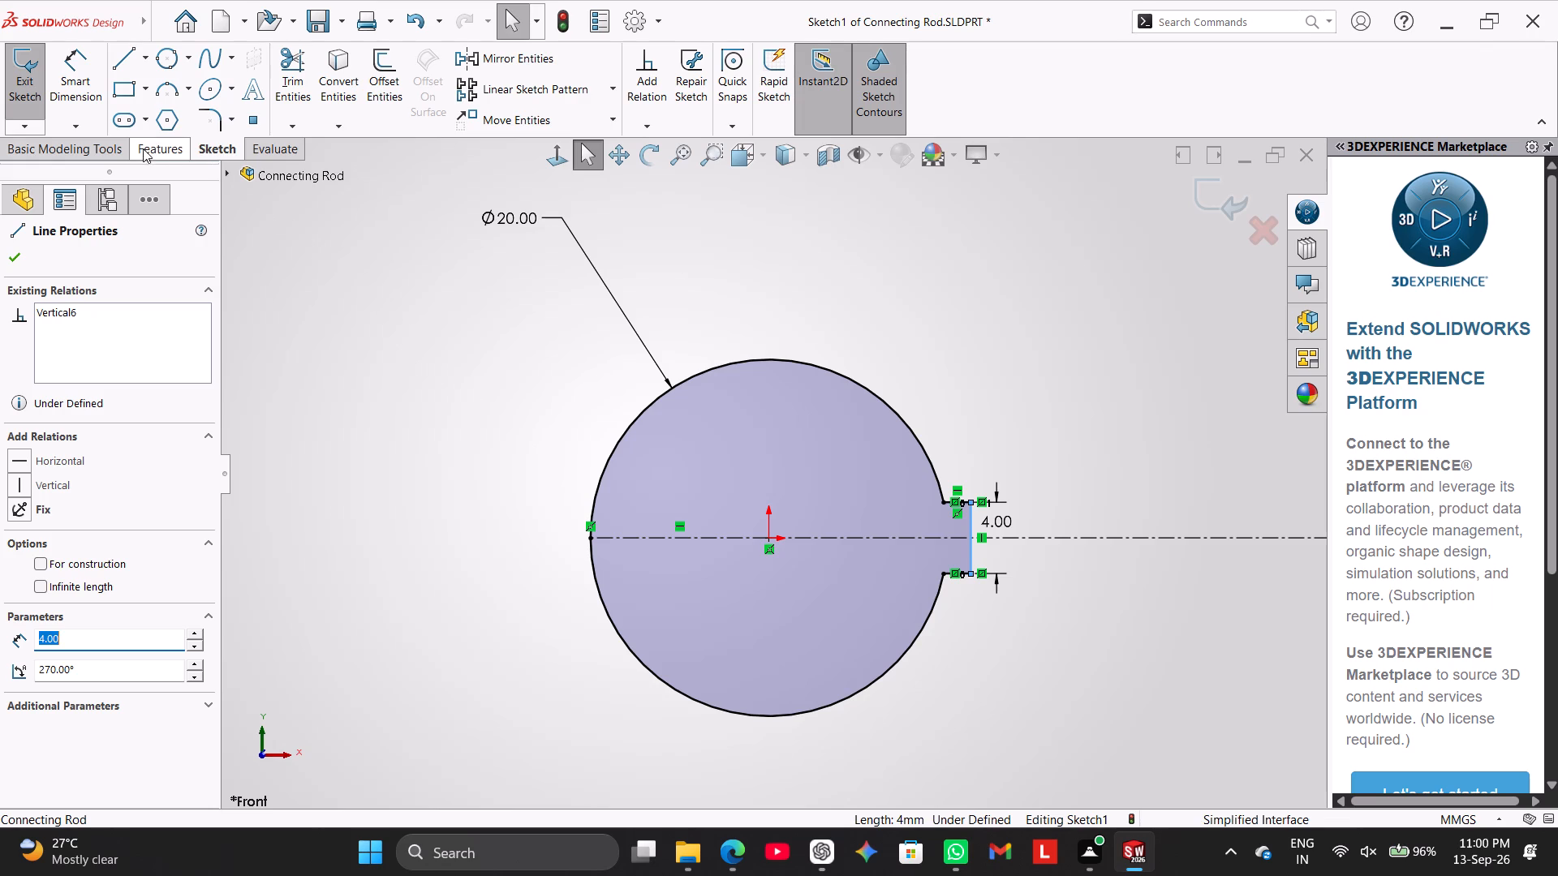
pyautogui.click(65, 63)
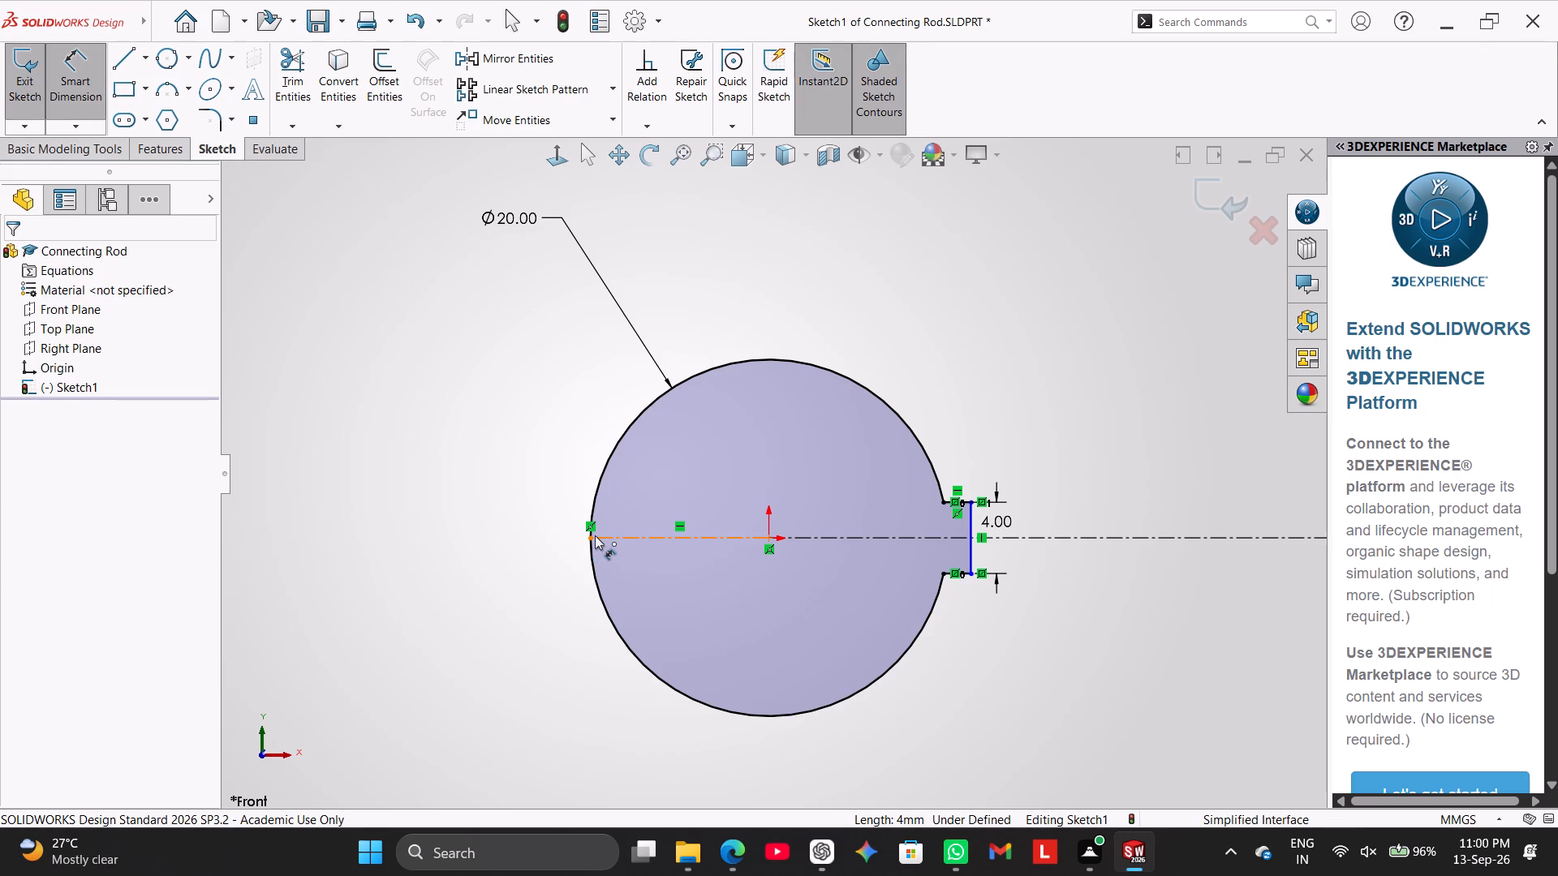
pyautogui.click(592, 535)
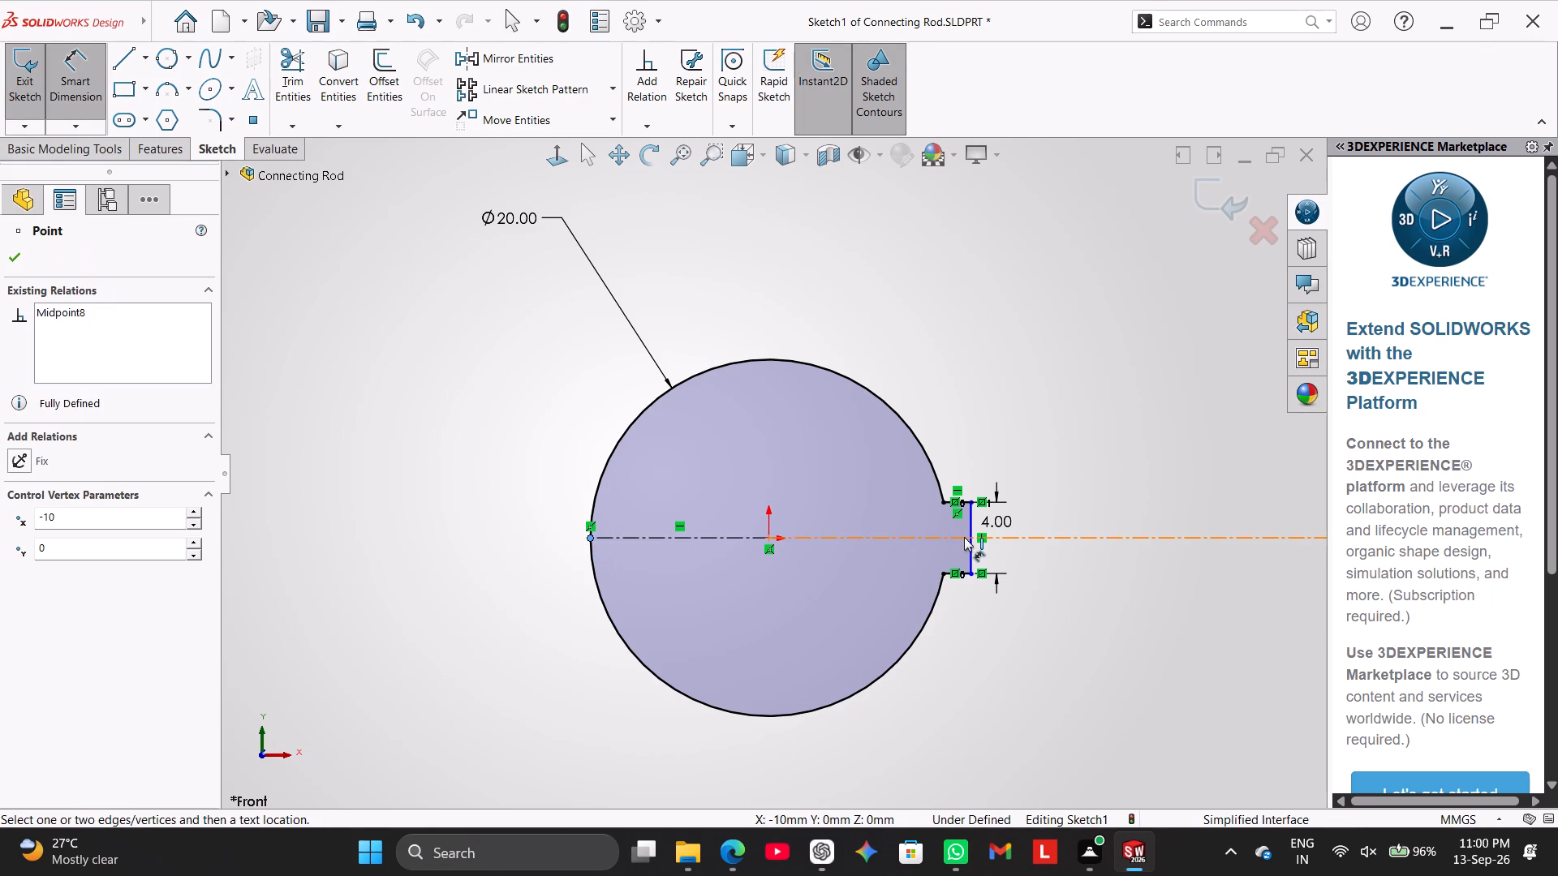
pyautogui.click(971, 526)
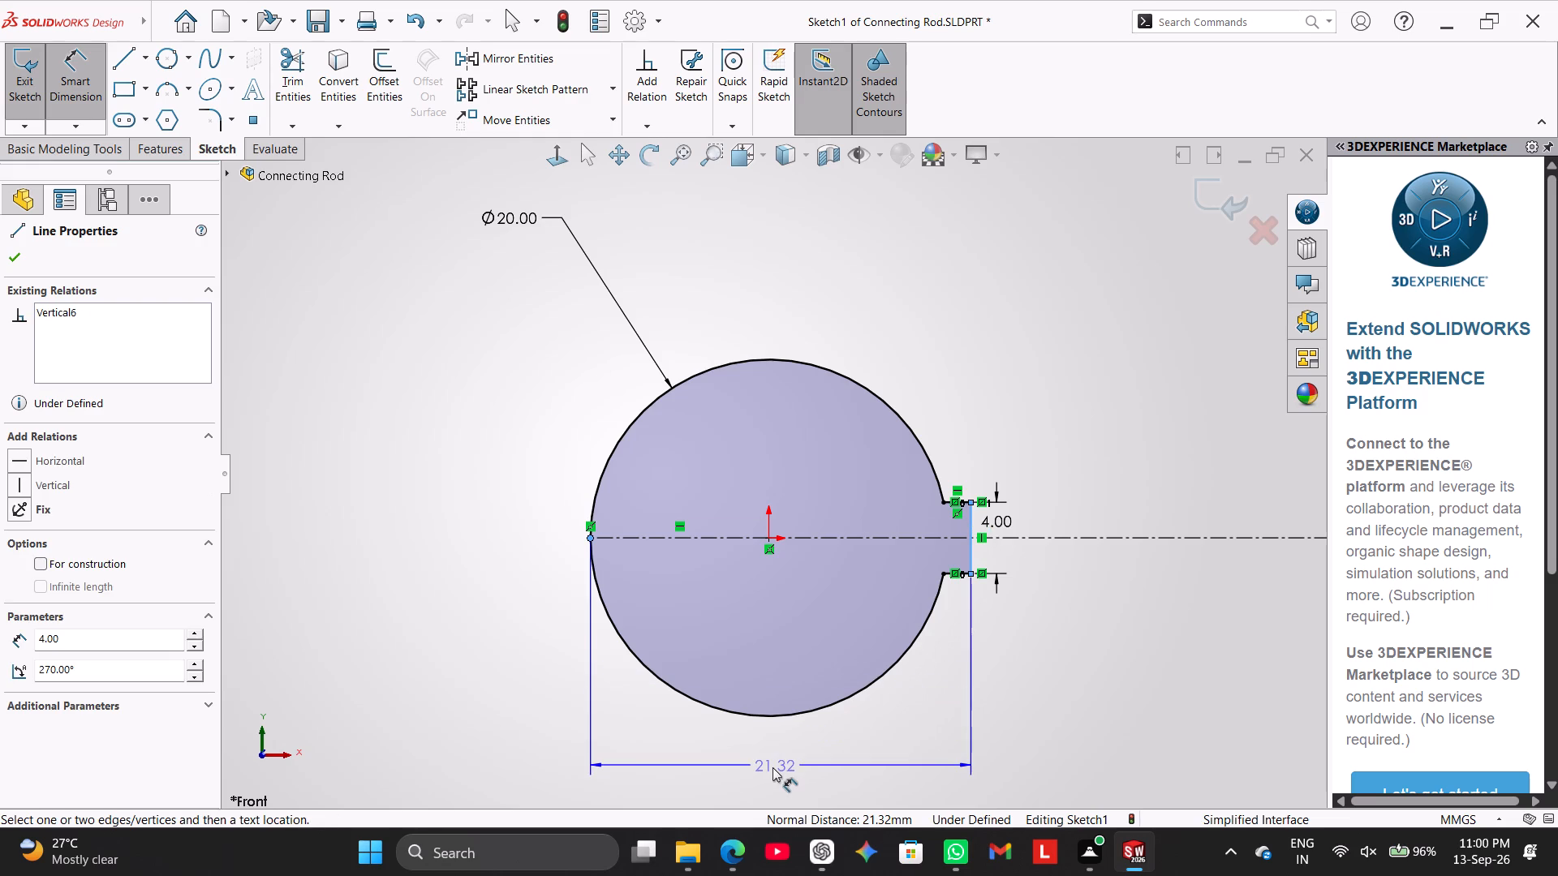
pyautogui.click(773, 767)
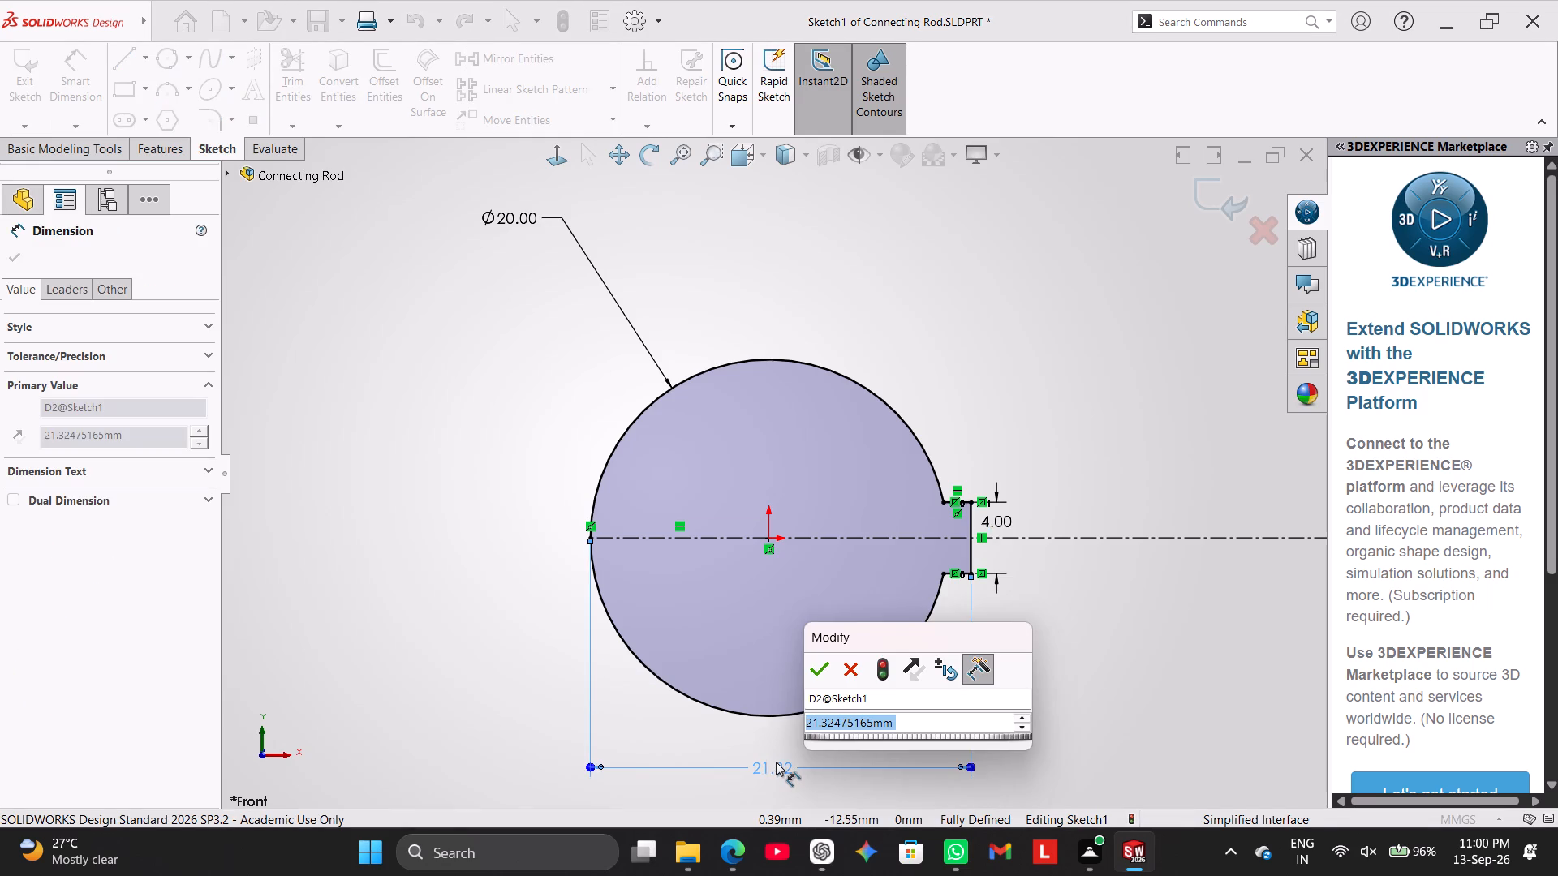
pyautogui.write('23')
pyautogui.press('Return')
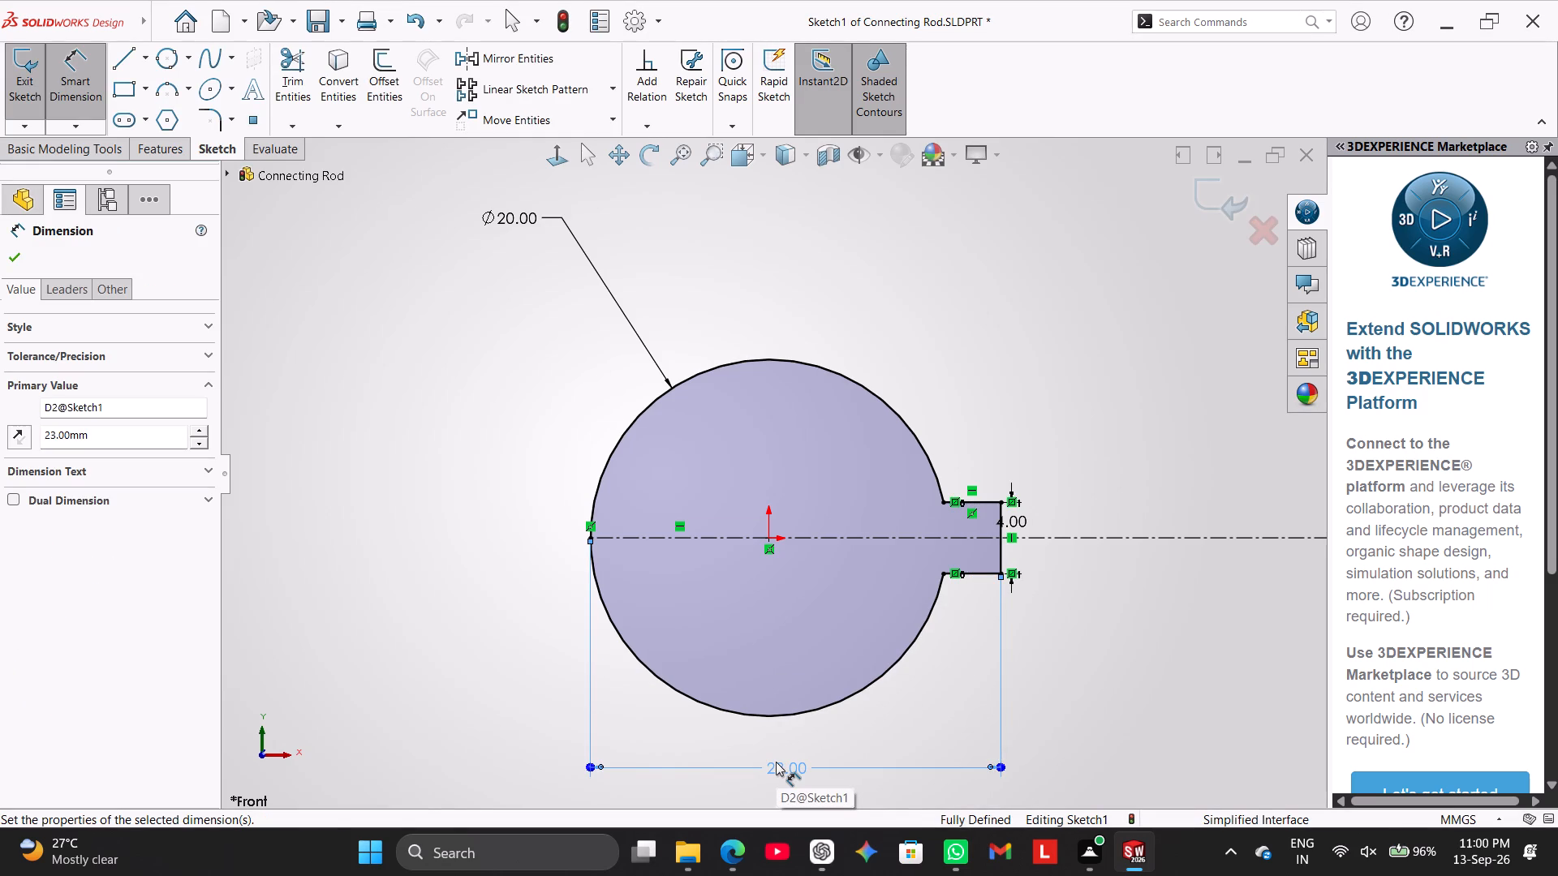
pyautogui.click(866, 735)
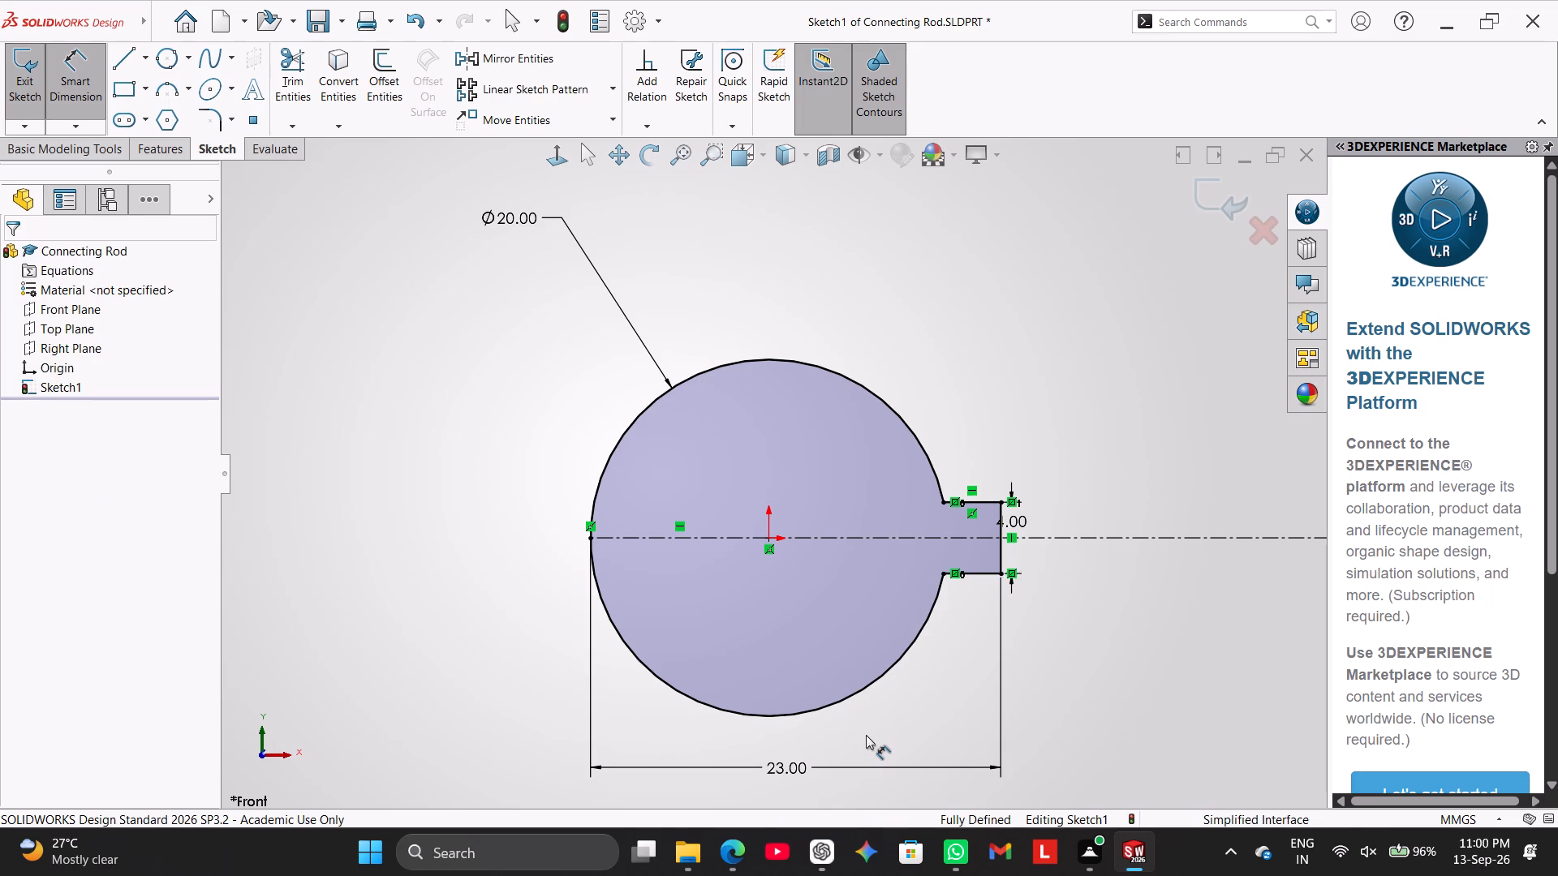
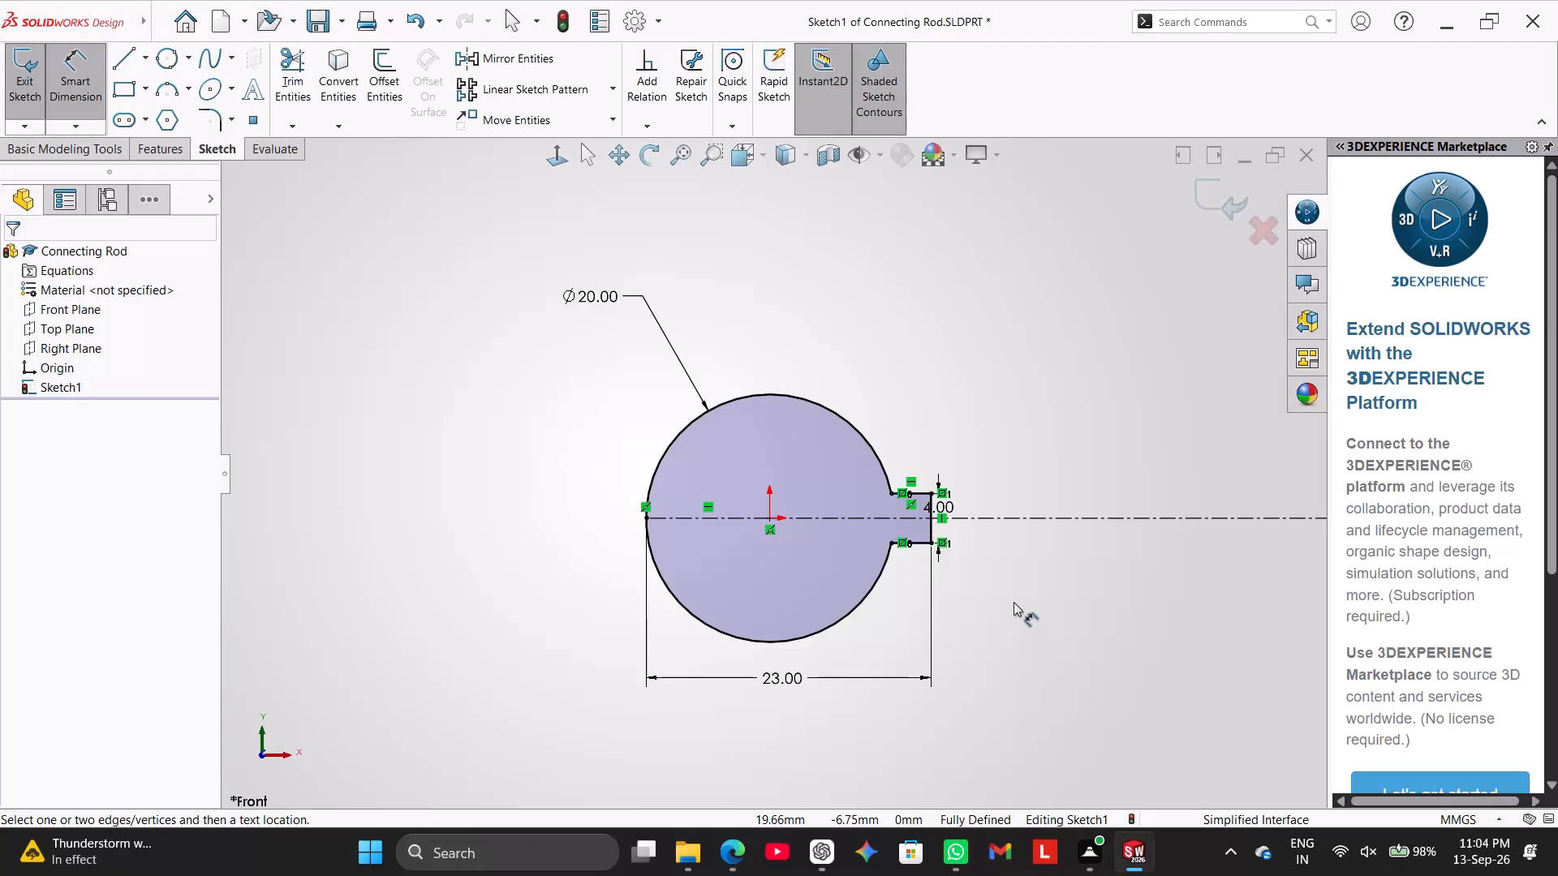
# Draw a circle about 37 mm in diameter centred on the origin, enclosing the 20 mm circle and its tab.
pyautogui.scroll(-1, 1004, 595)
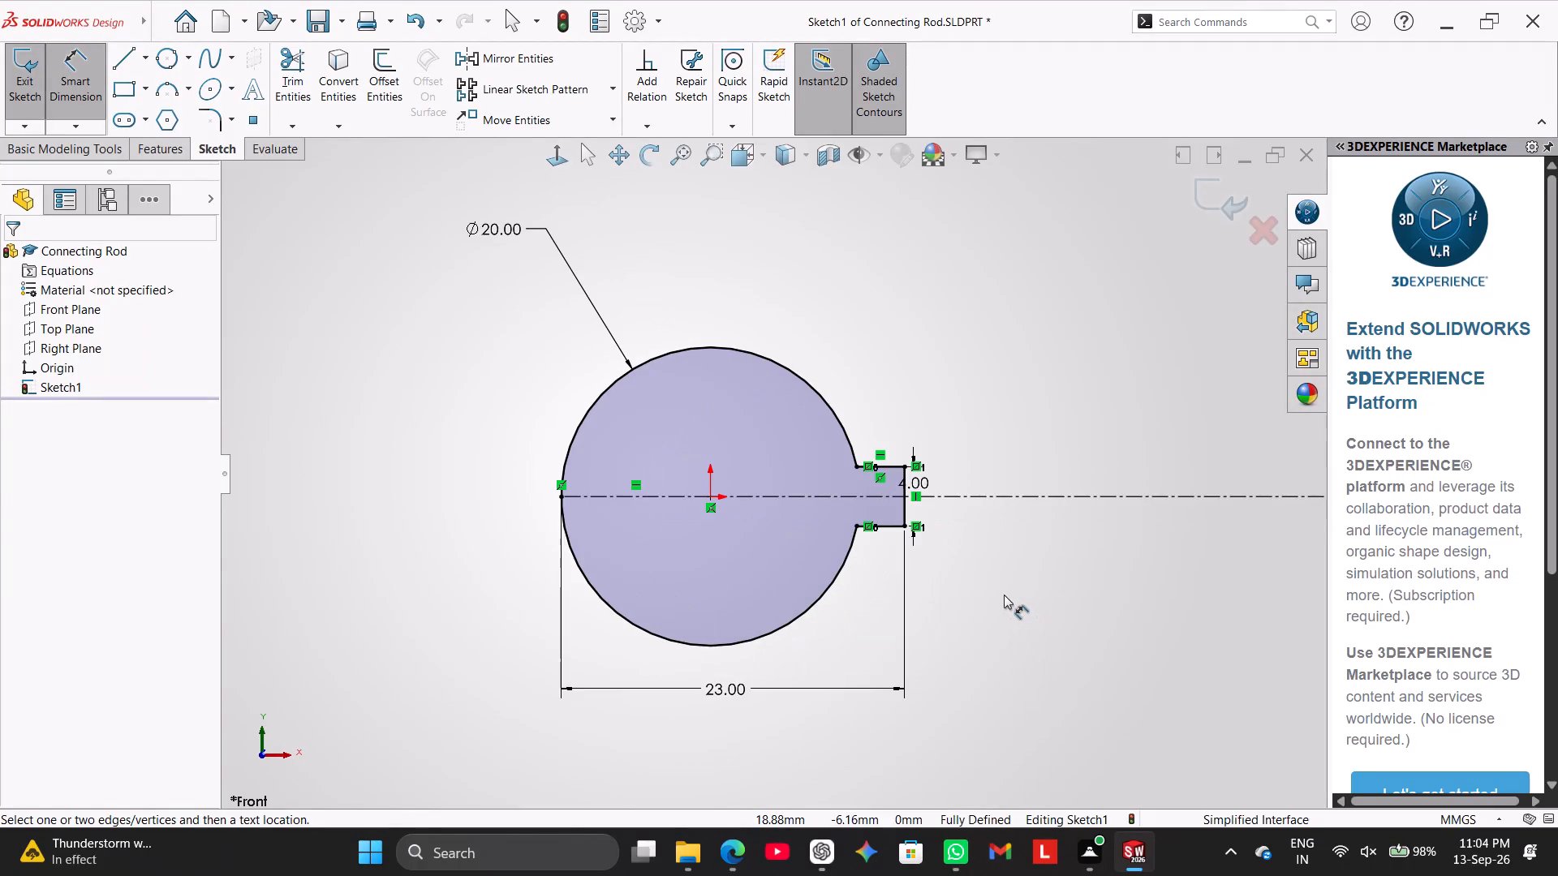
pyautogui.scroll(1, 884, 520)
pyautogui.moveTo(314, 273); pyautogui.dragTo(314, 183, button='right')
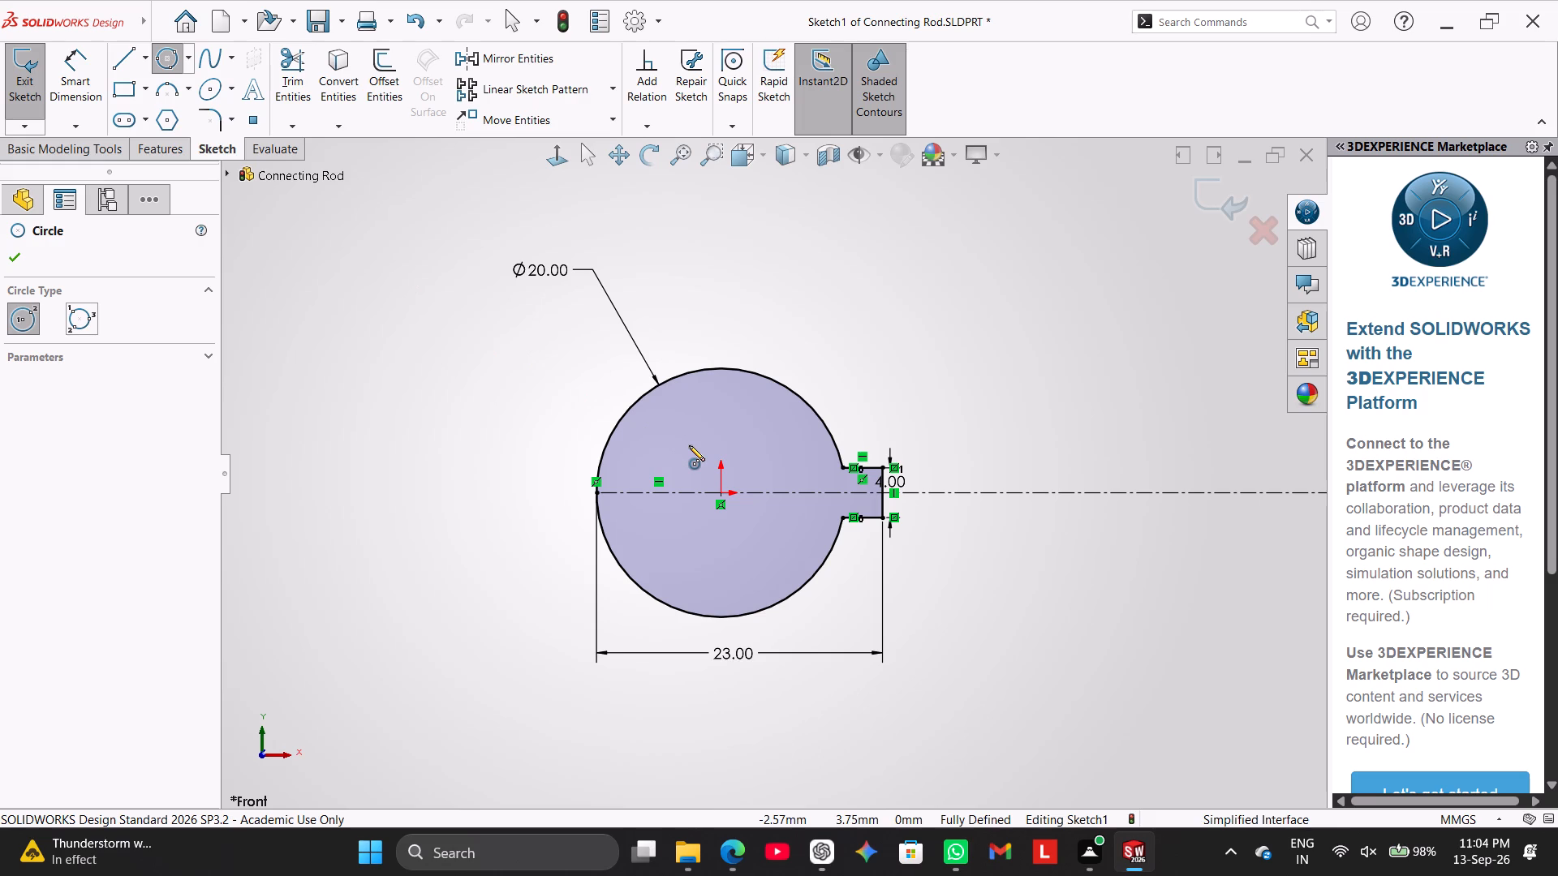
pyautogui.click(719, 491)
pyautogui.click(857, 676)
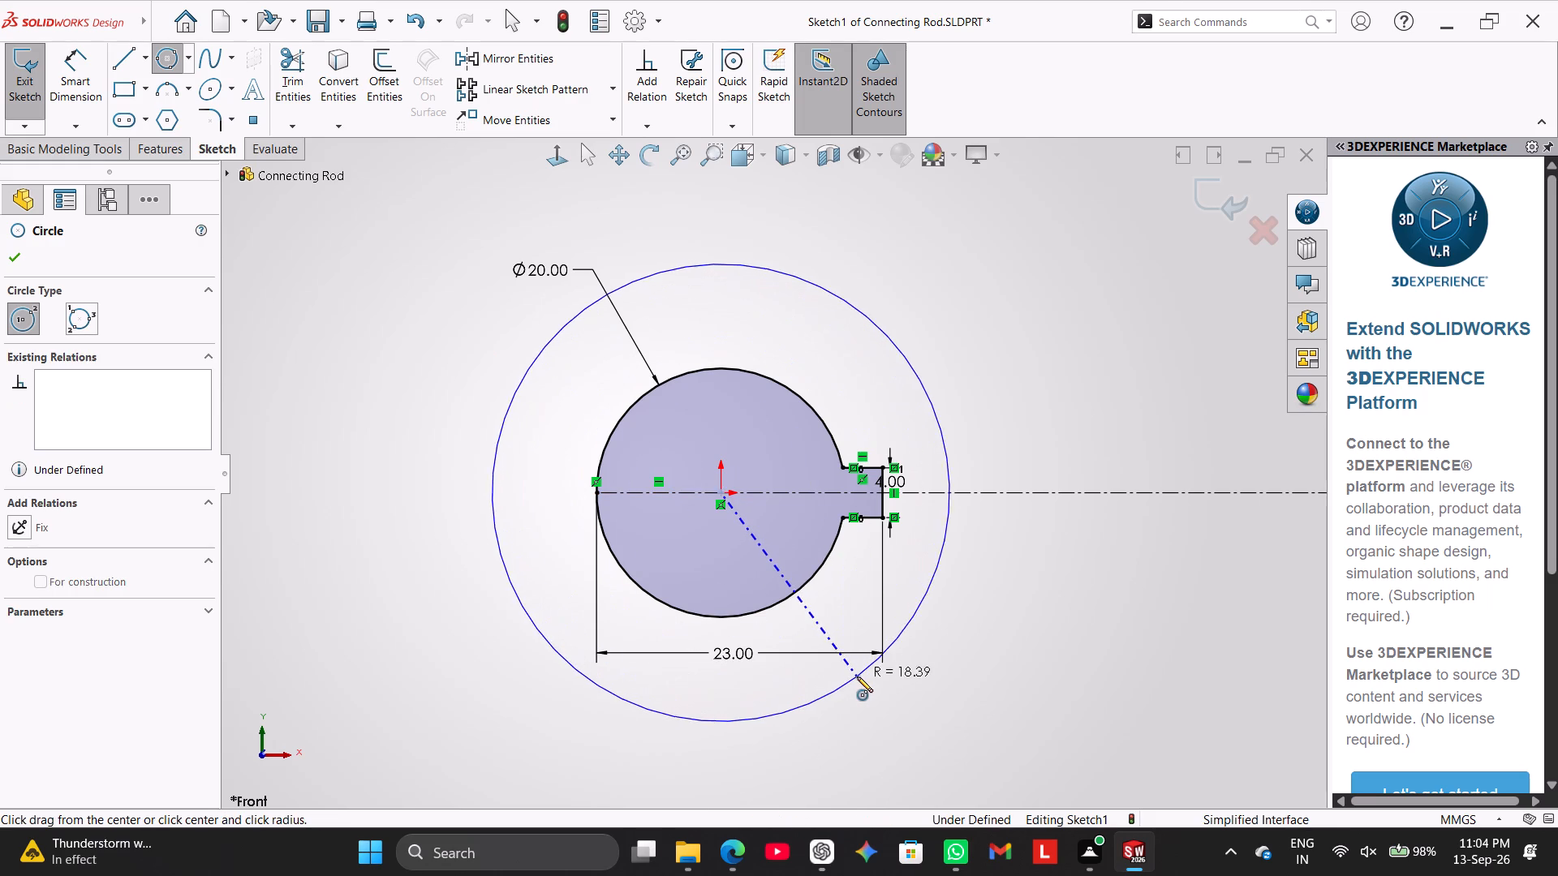
pyautogui.rightClick(884, 295)
pyautogui.click(889, 298)
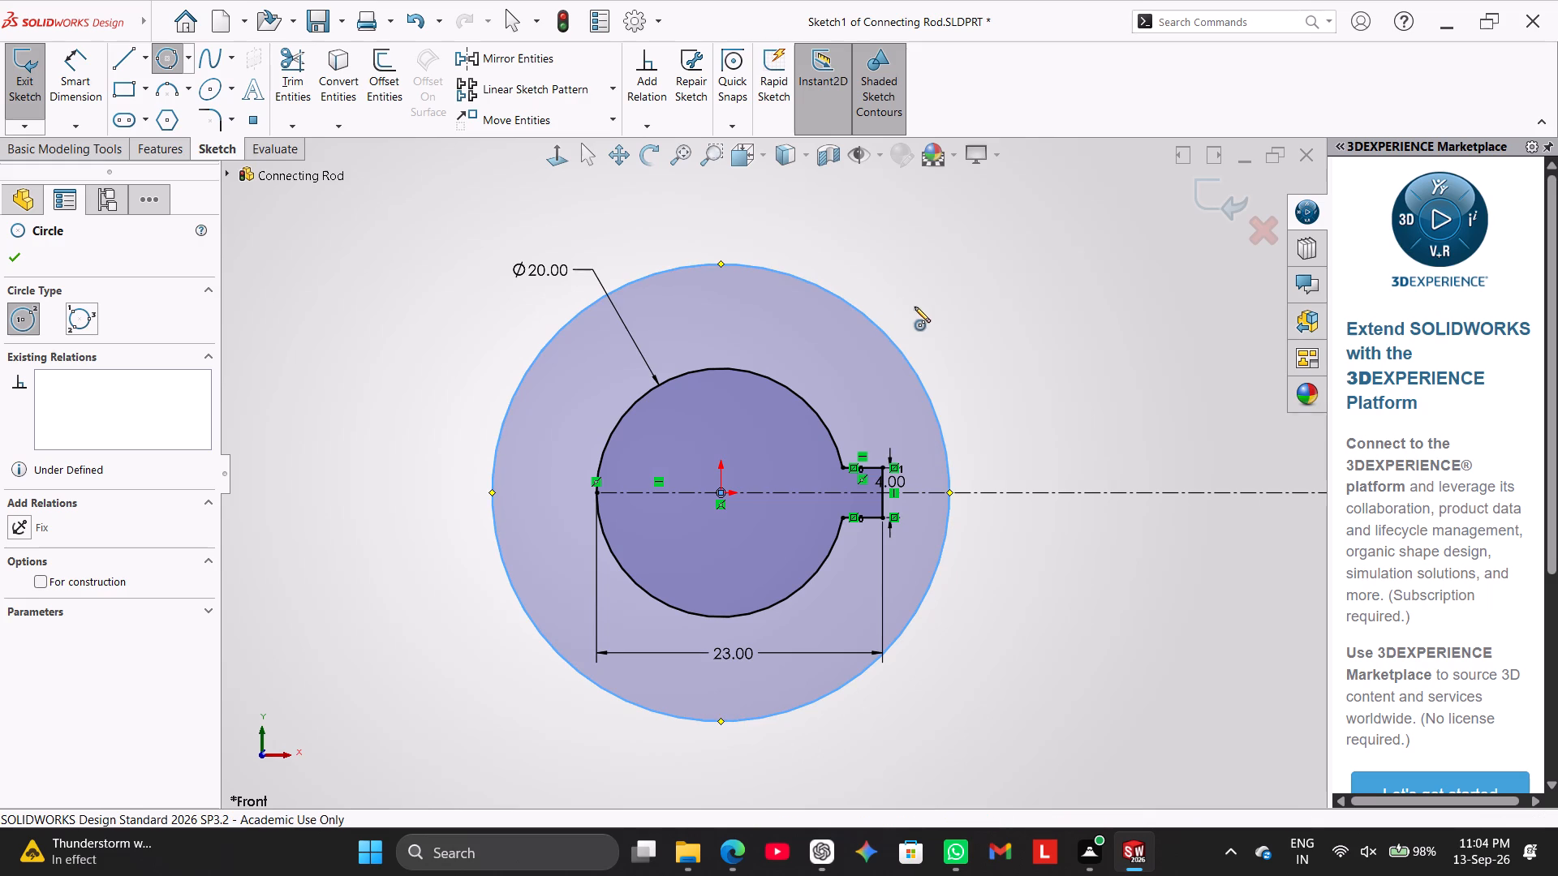
pyautogui.rightClick(840, 268)
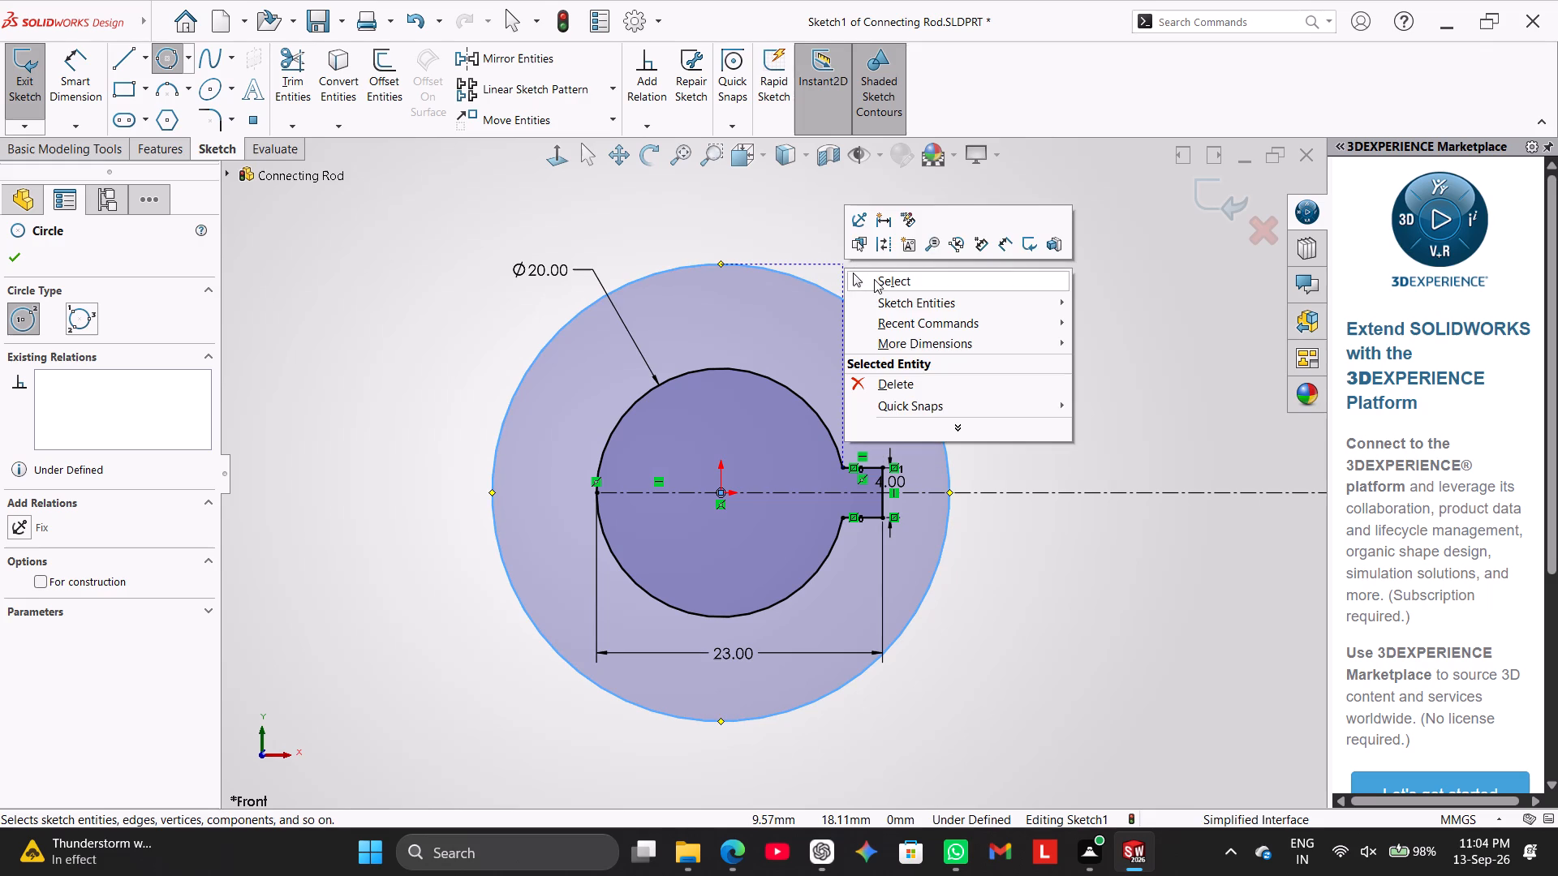
pyautogui.click(874, 279)
# Dimension the new outer circle's diameter as 50 mm, placing the dimension outside the profile near the 20 mm diameter dimension.
pyautogui.click(93, 80)
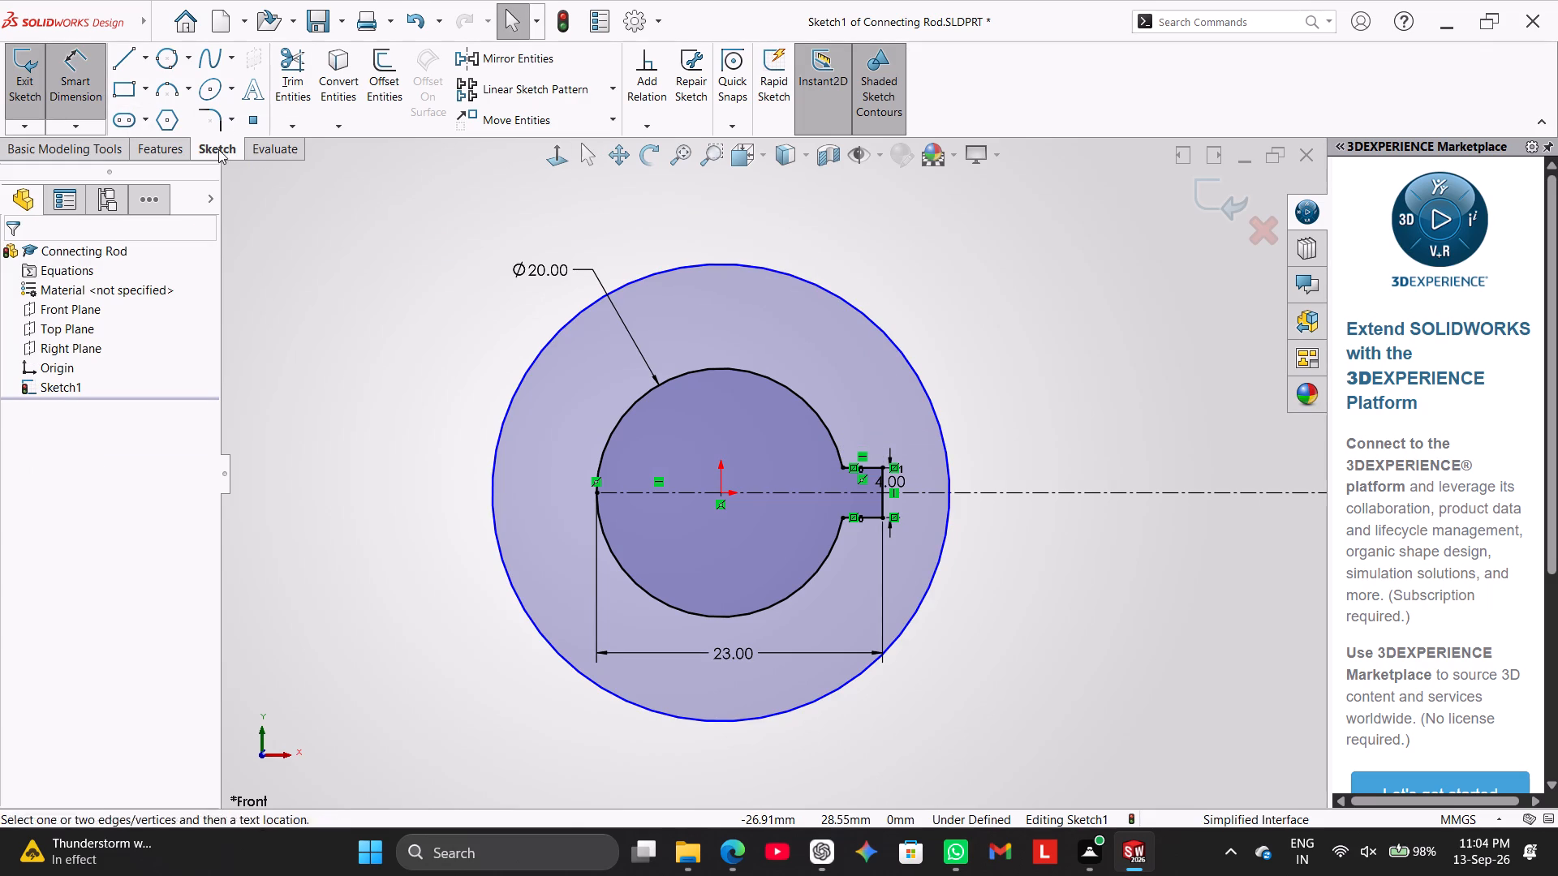
pyautogui.click(592, 299)
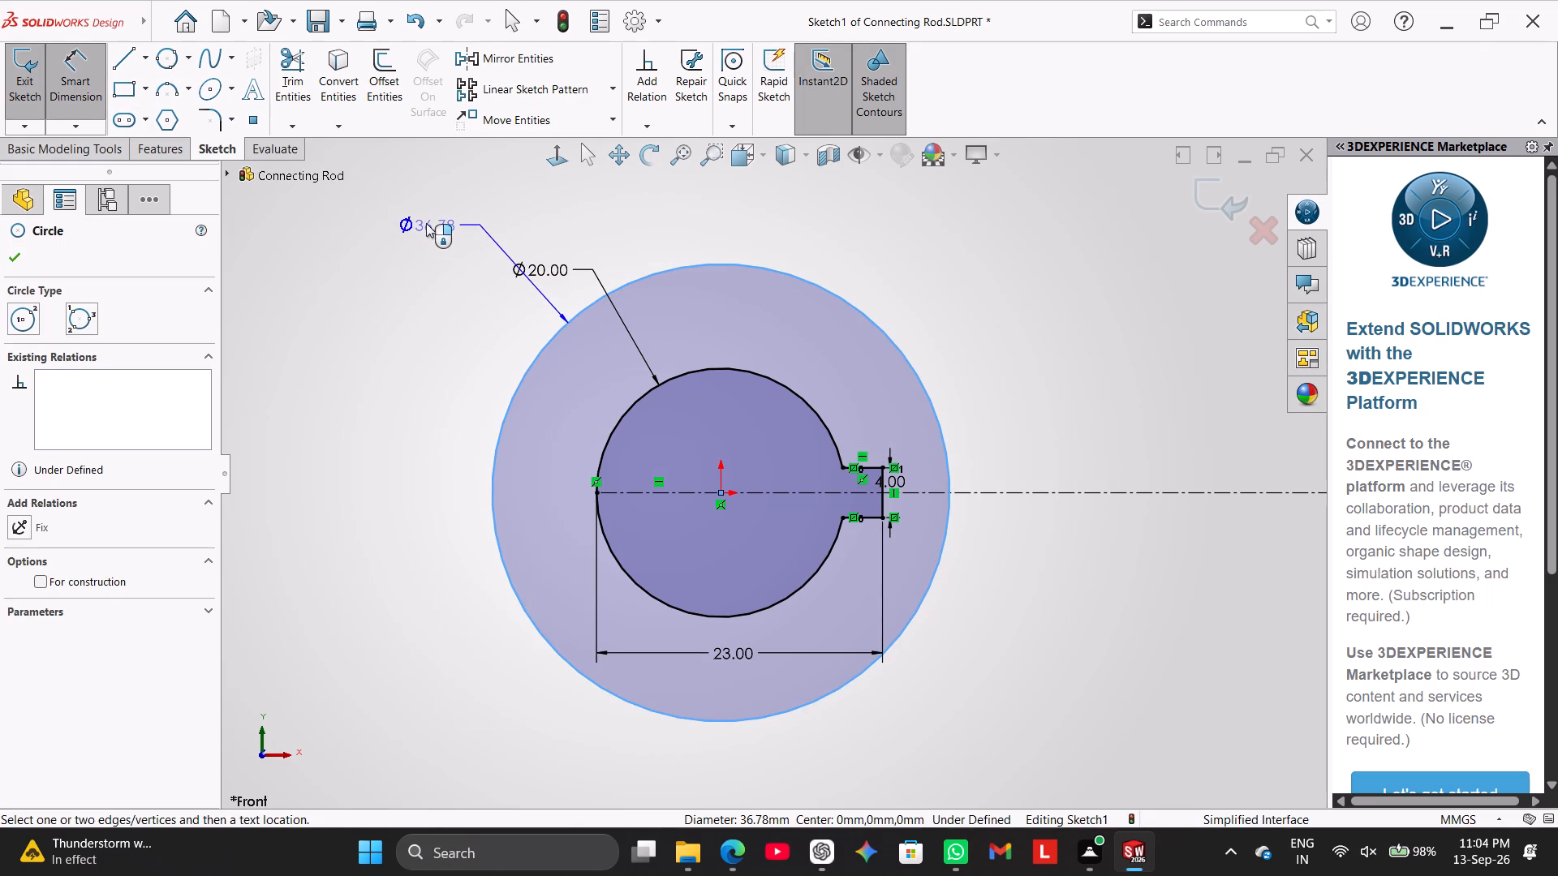
pyautogui.click(426, 223)
pyautogui.write('50')
pyautogui.press('Return')
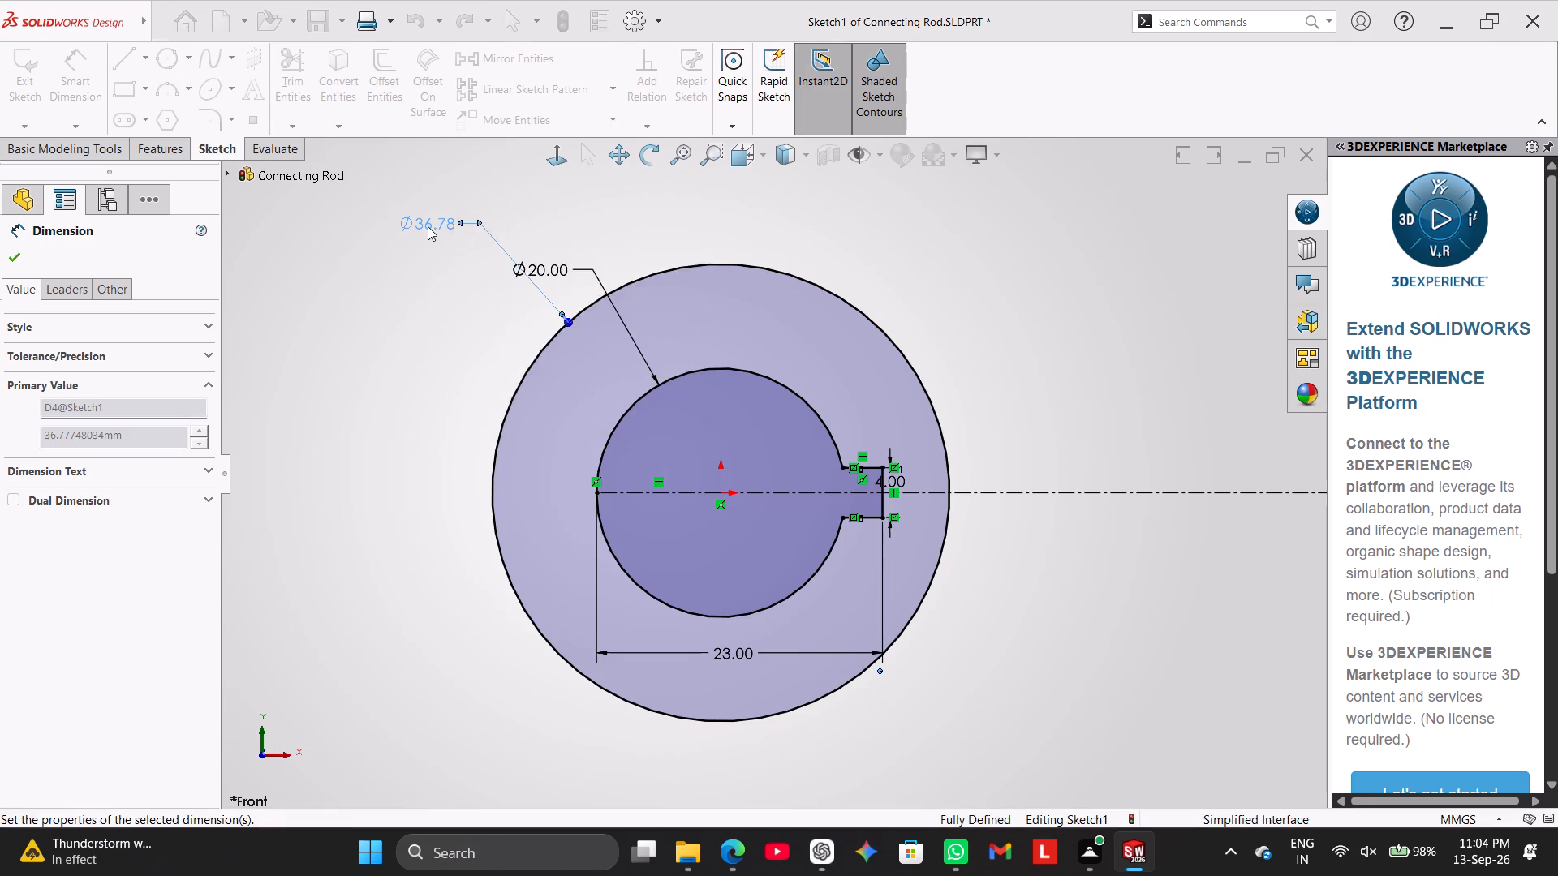
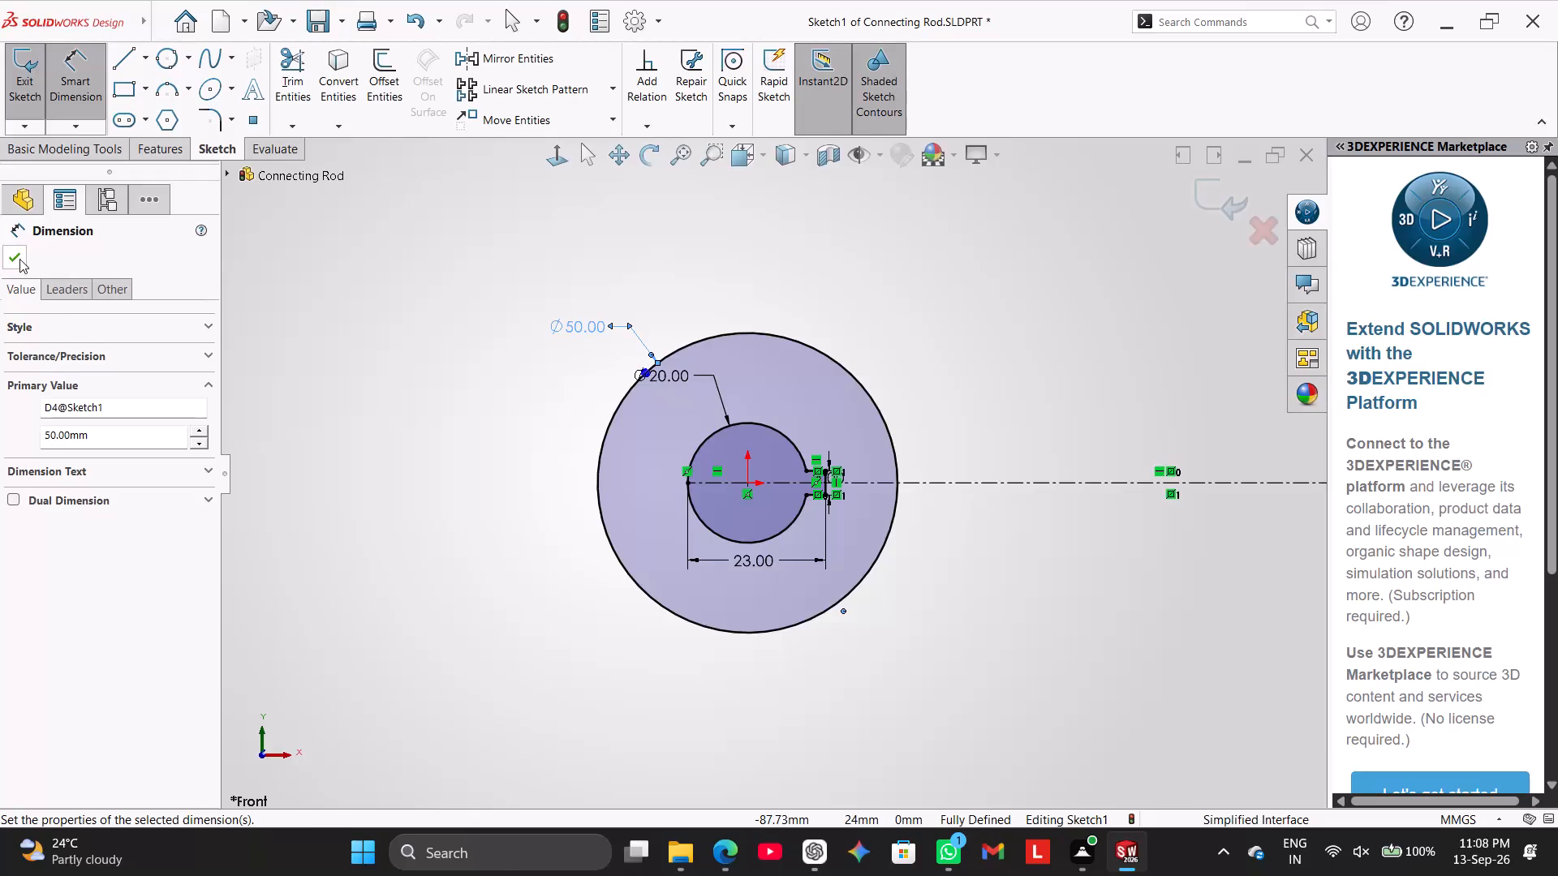
# Finish the Front Plane sketch and start a new sketch on the Top Plane.
pyautogui.click(19, 257)
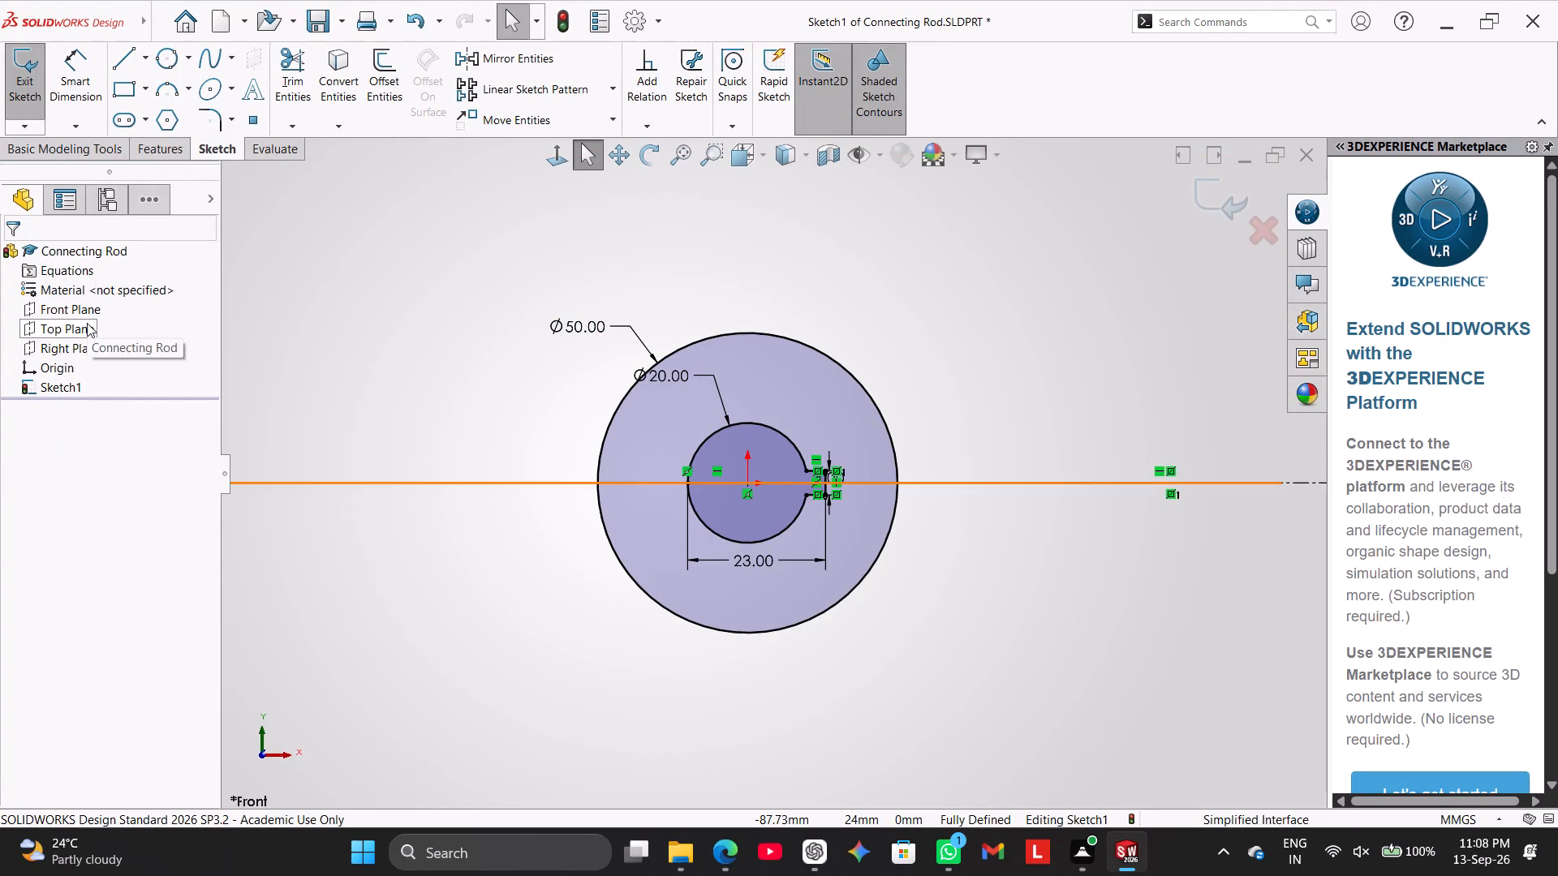
pyautogui.click(87, 323)
pyautogui.click(108, 295)
pyautogui.click(85, 323)
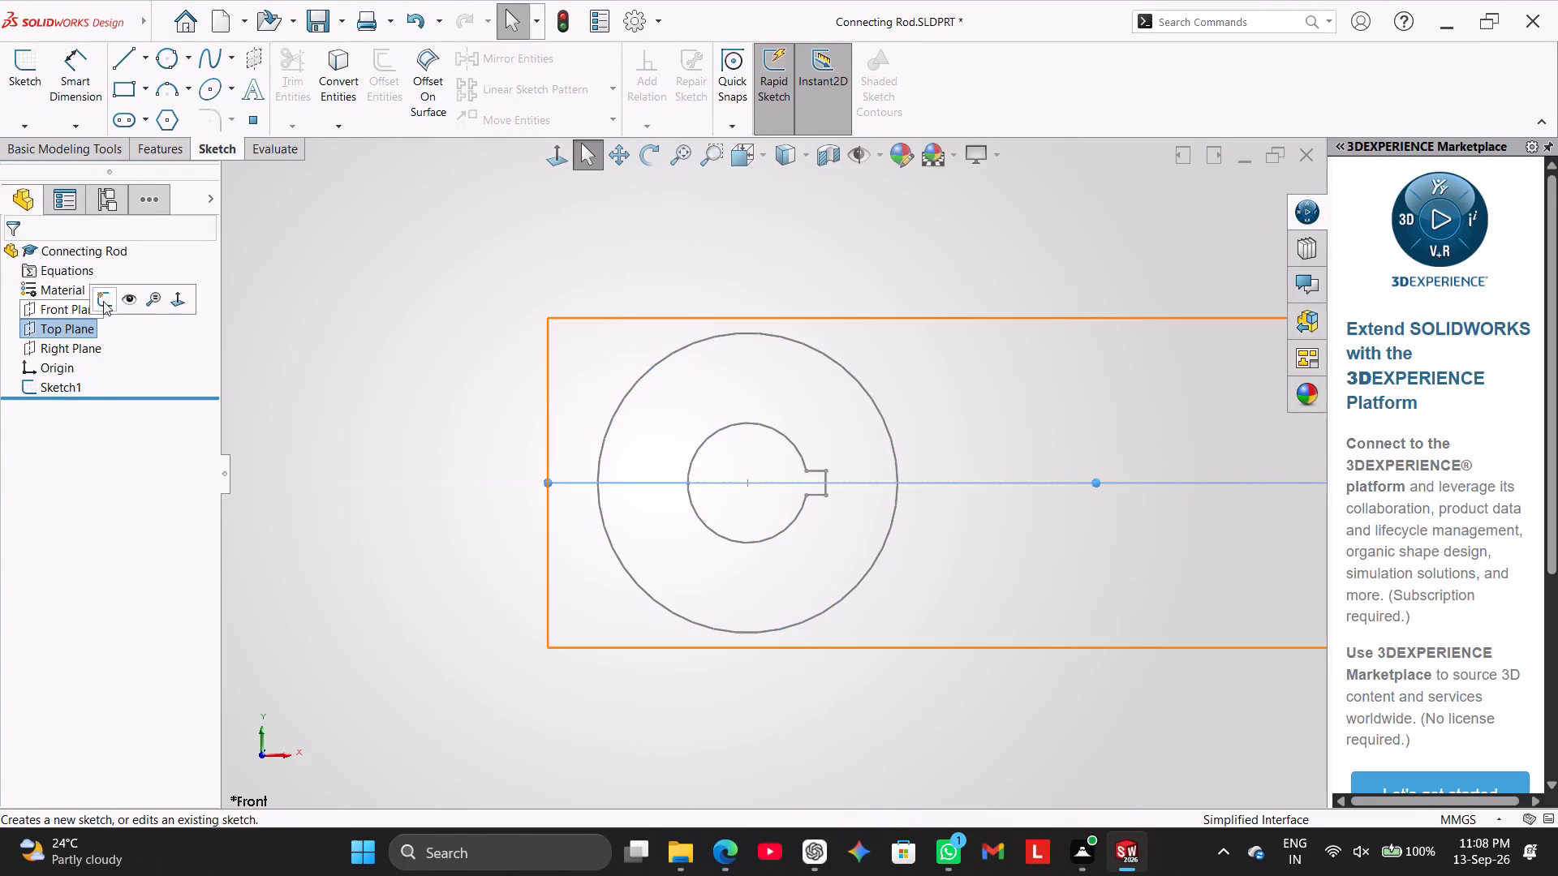
pyautogui.click(103, 300)
pyautogui.click(569, 337)
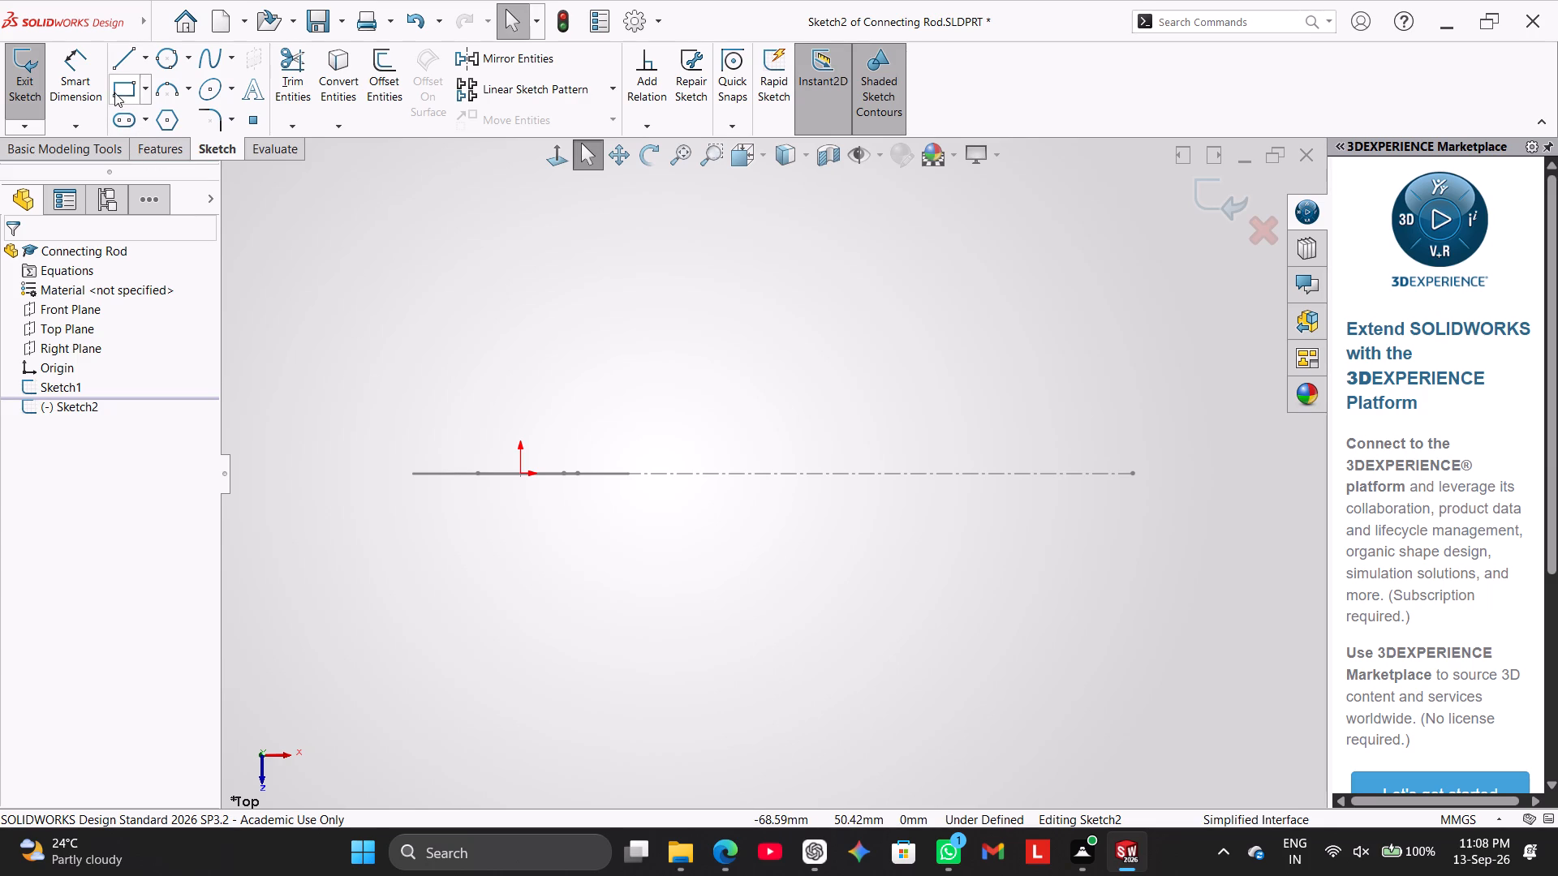
# Draw a closed D-shaped profile from the 20 mm circle's edge: about 29 mm vertical line, two 9 mm horizontals and a tangent arc of radius about 14.5 mm.
pyautogui.click(132, 54)
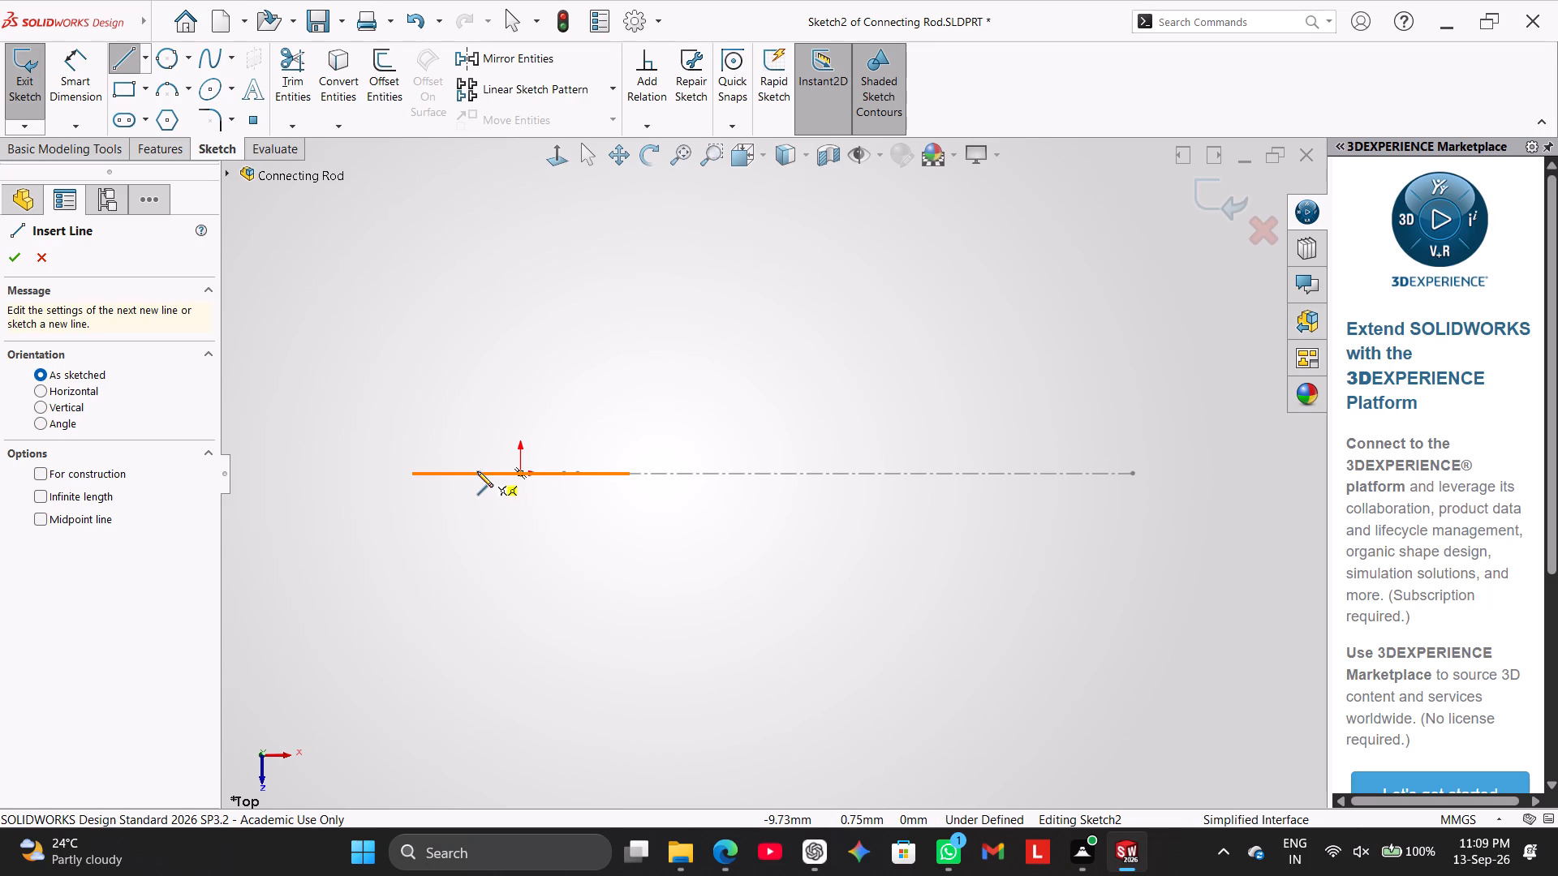
pyautogui.click(477, 471)
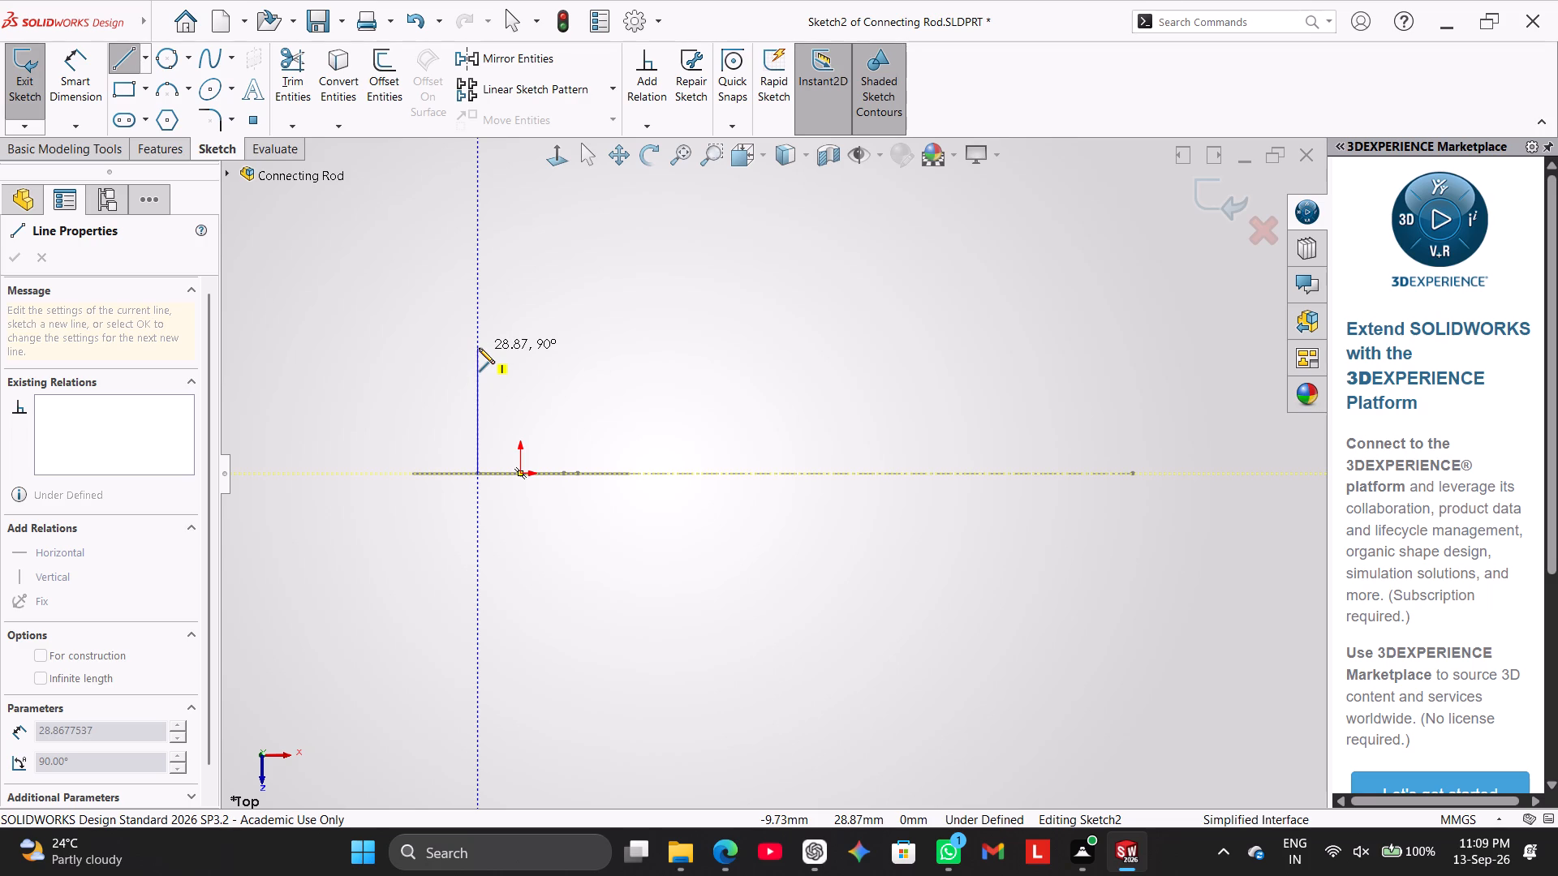
pyautogui.click(479, 348)
pyautogui.click(439, 346)
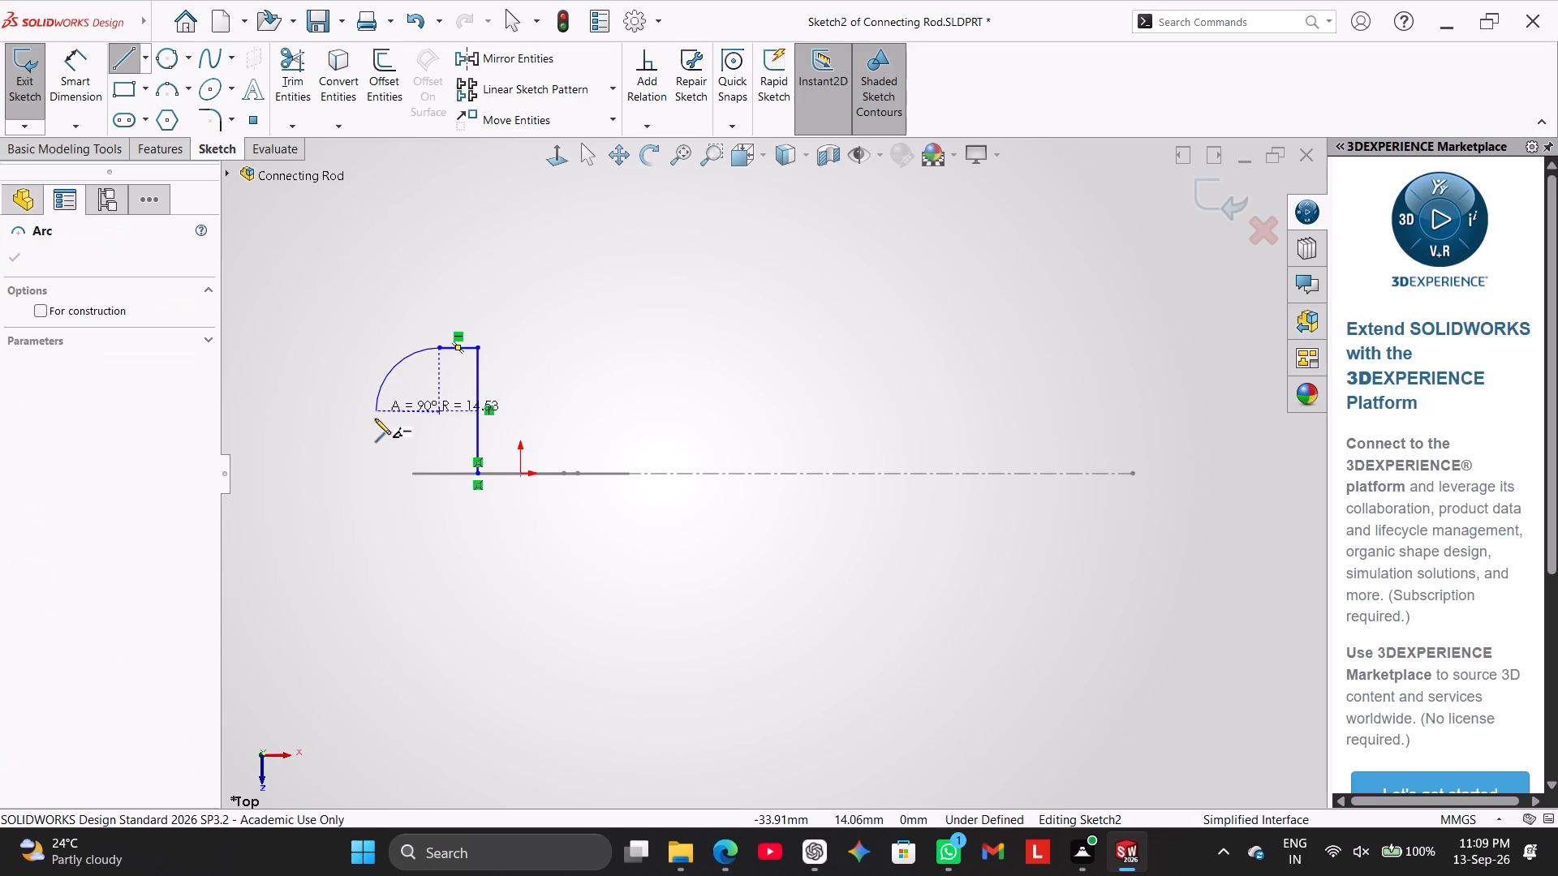
pyautogui.click(439, 471)
pyautogui.click(476, 474)
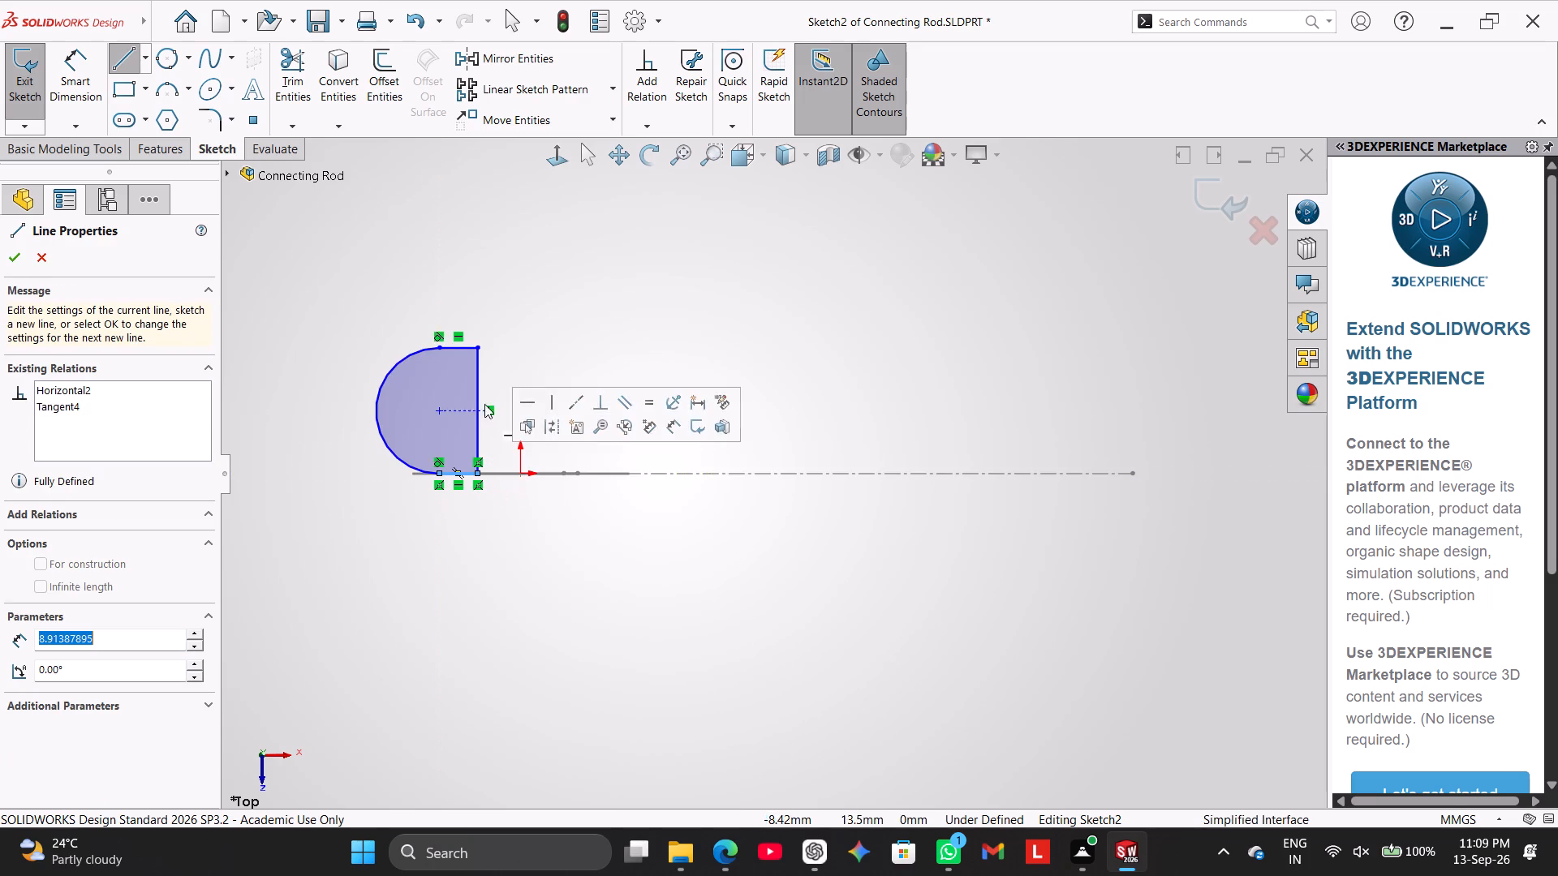
pyautogui.rightClick(518, 320)
pyautogui.click(537, 329)
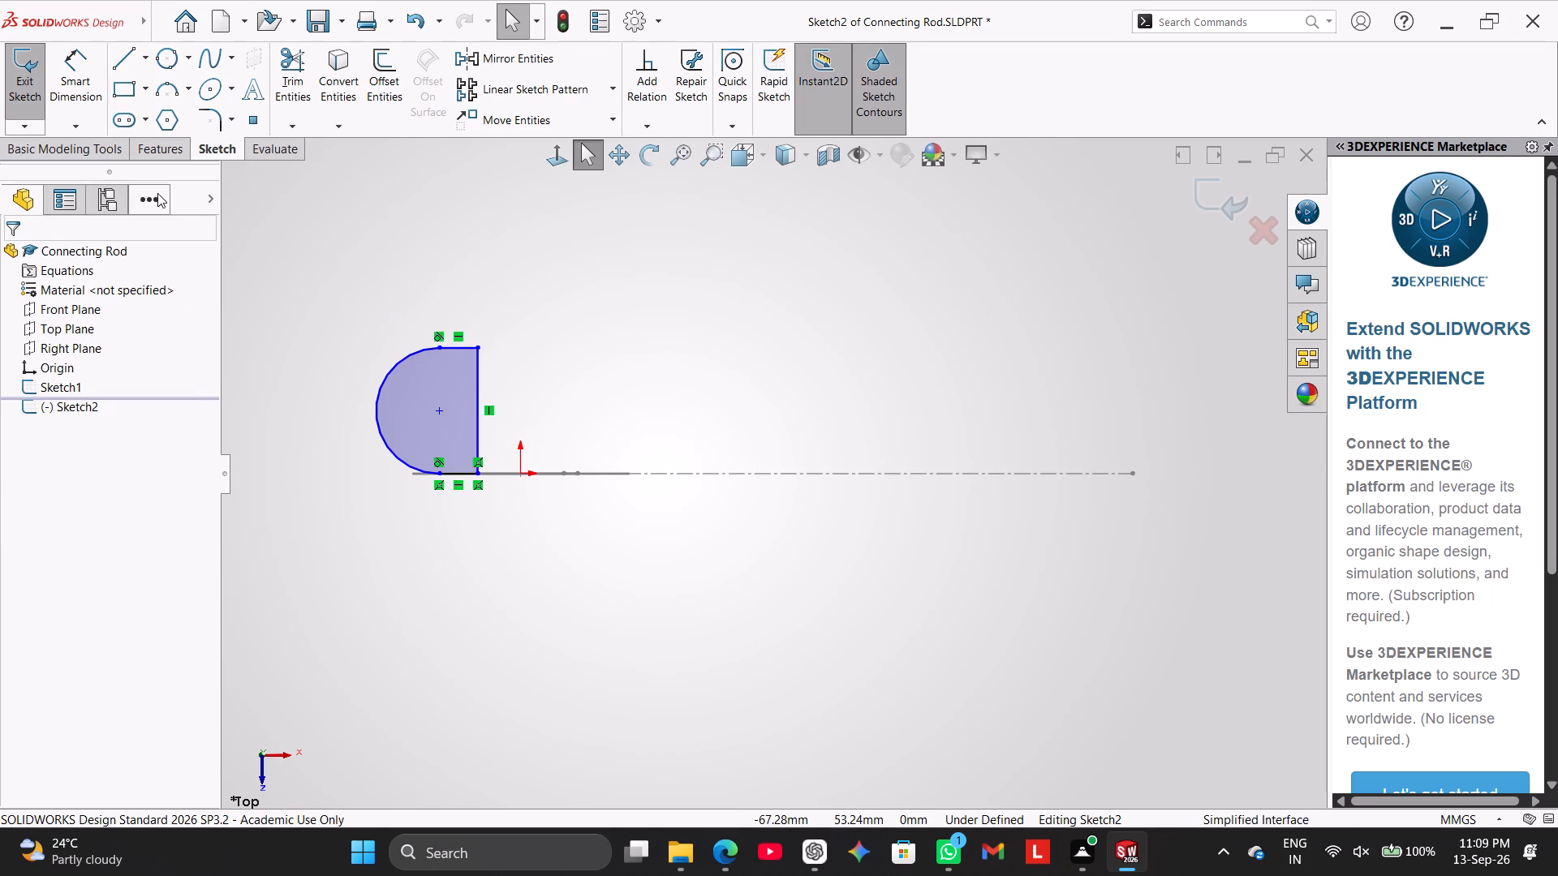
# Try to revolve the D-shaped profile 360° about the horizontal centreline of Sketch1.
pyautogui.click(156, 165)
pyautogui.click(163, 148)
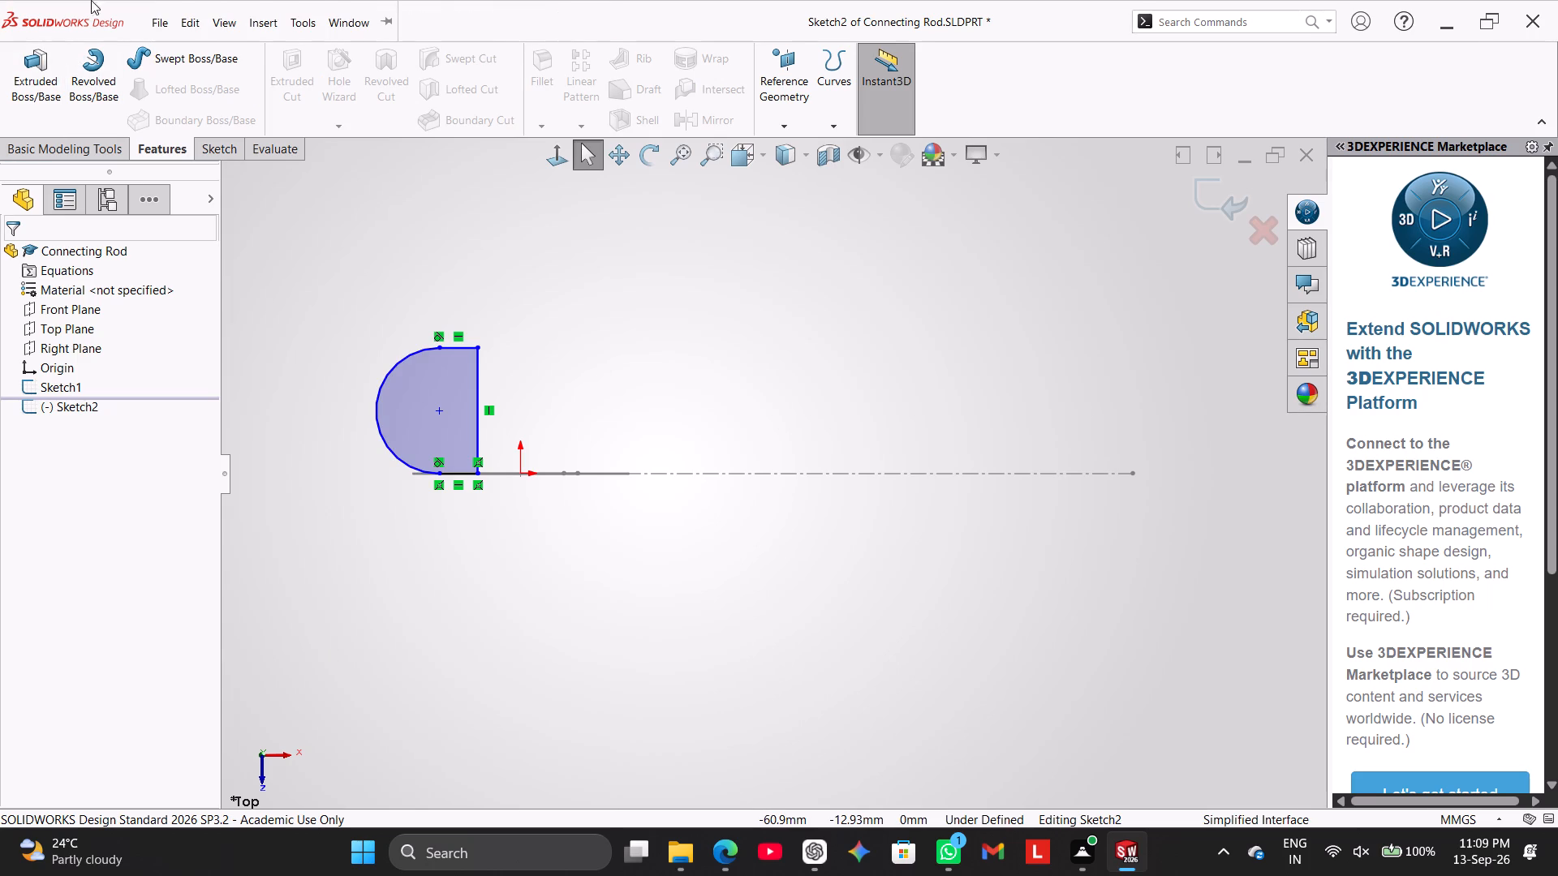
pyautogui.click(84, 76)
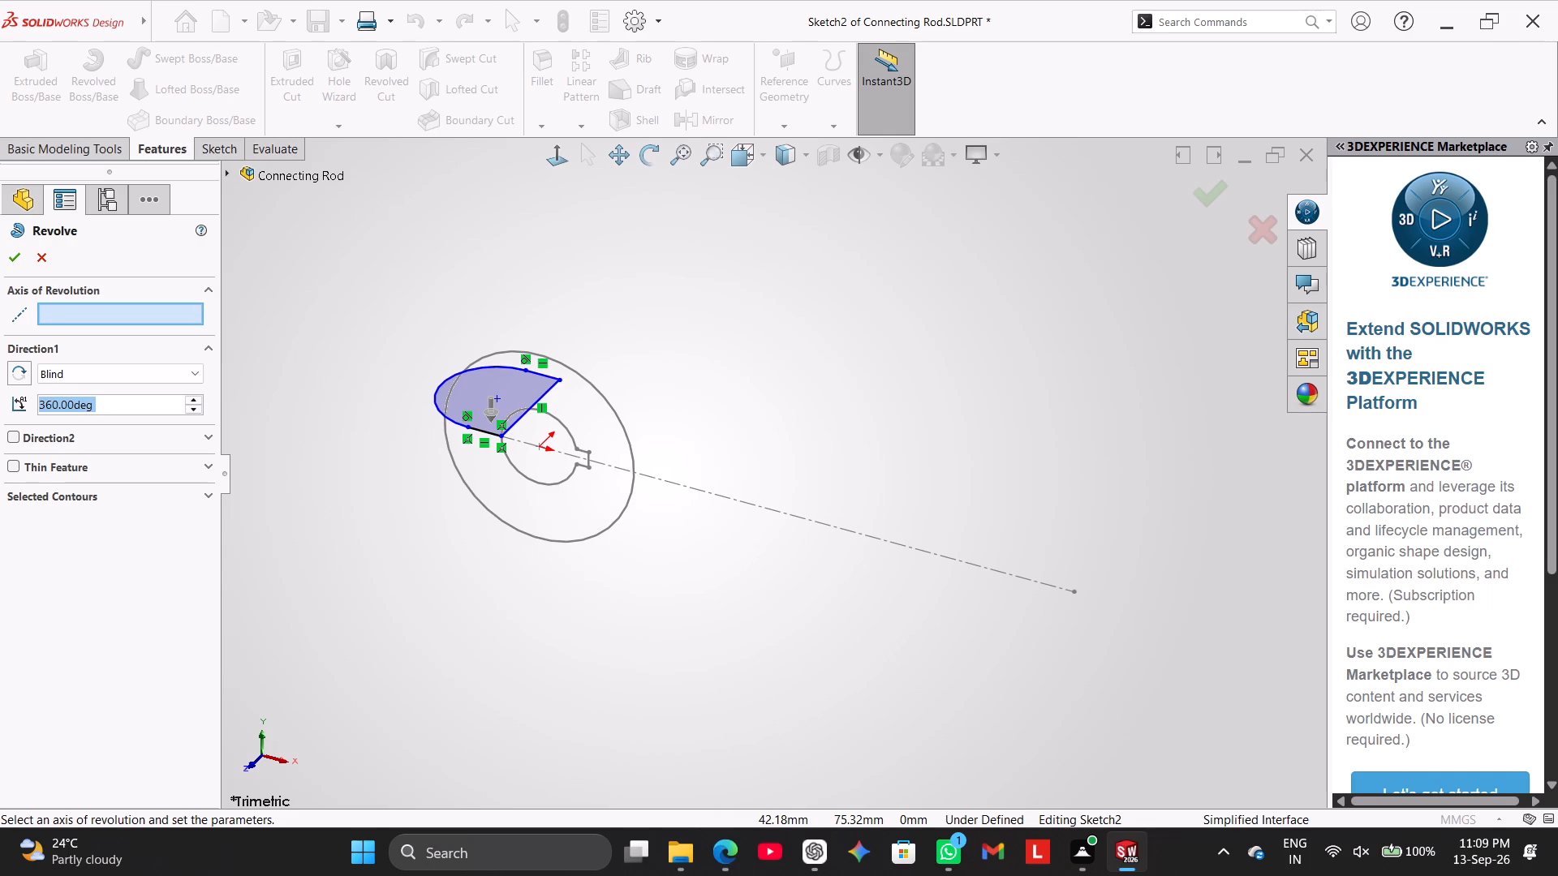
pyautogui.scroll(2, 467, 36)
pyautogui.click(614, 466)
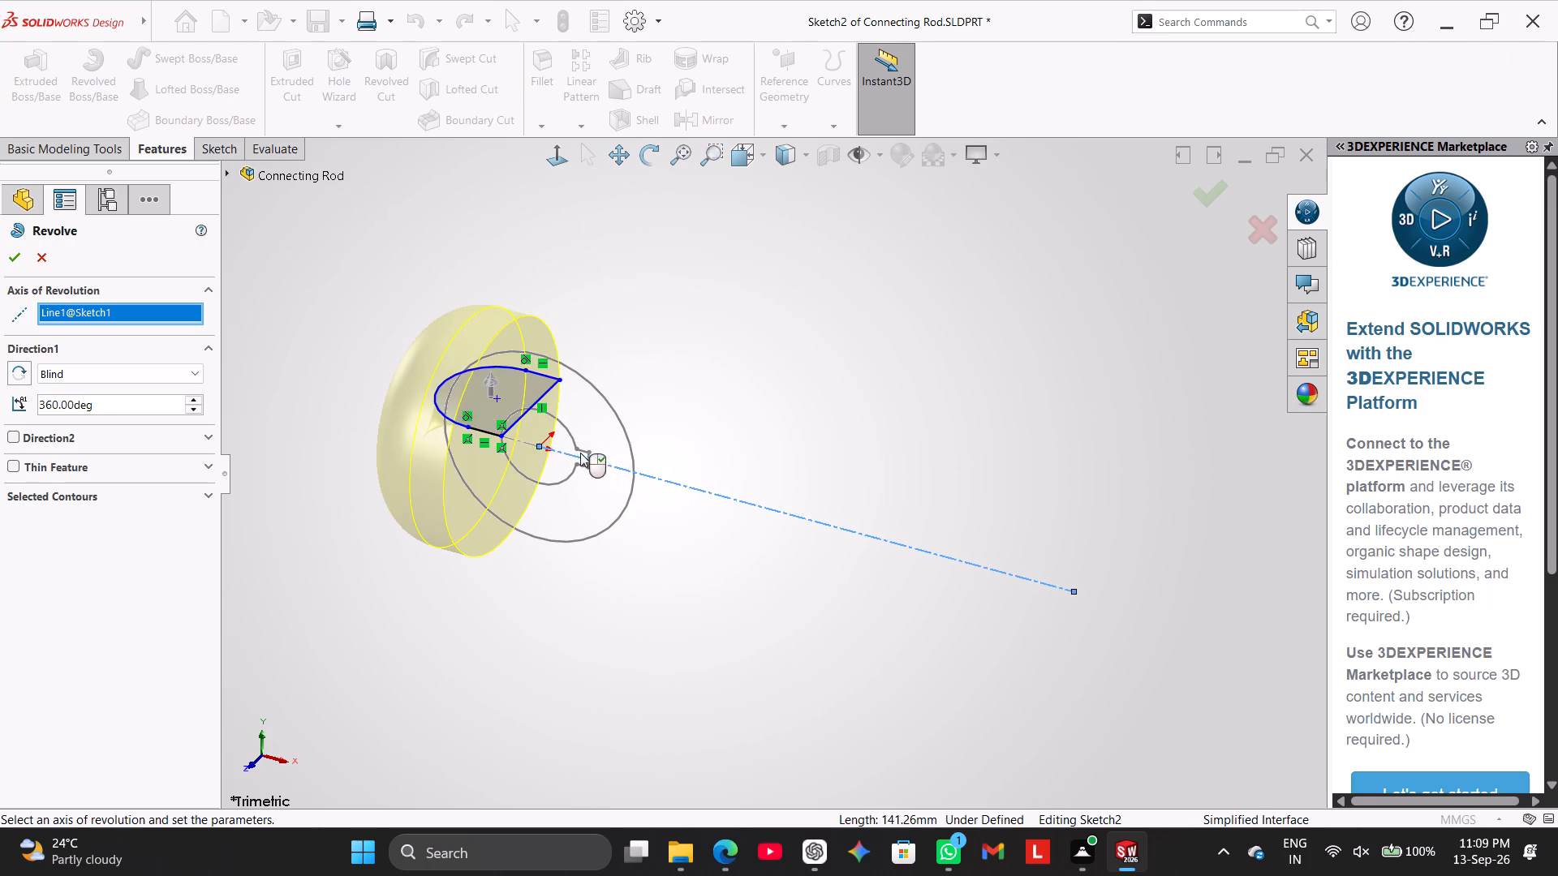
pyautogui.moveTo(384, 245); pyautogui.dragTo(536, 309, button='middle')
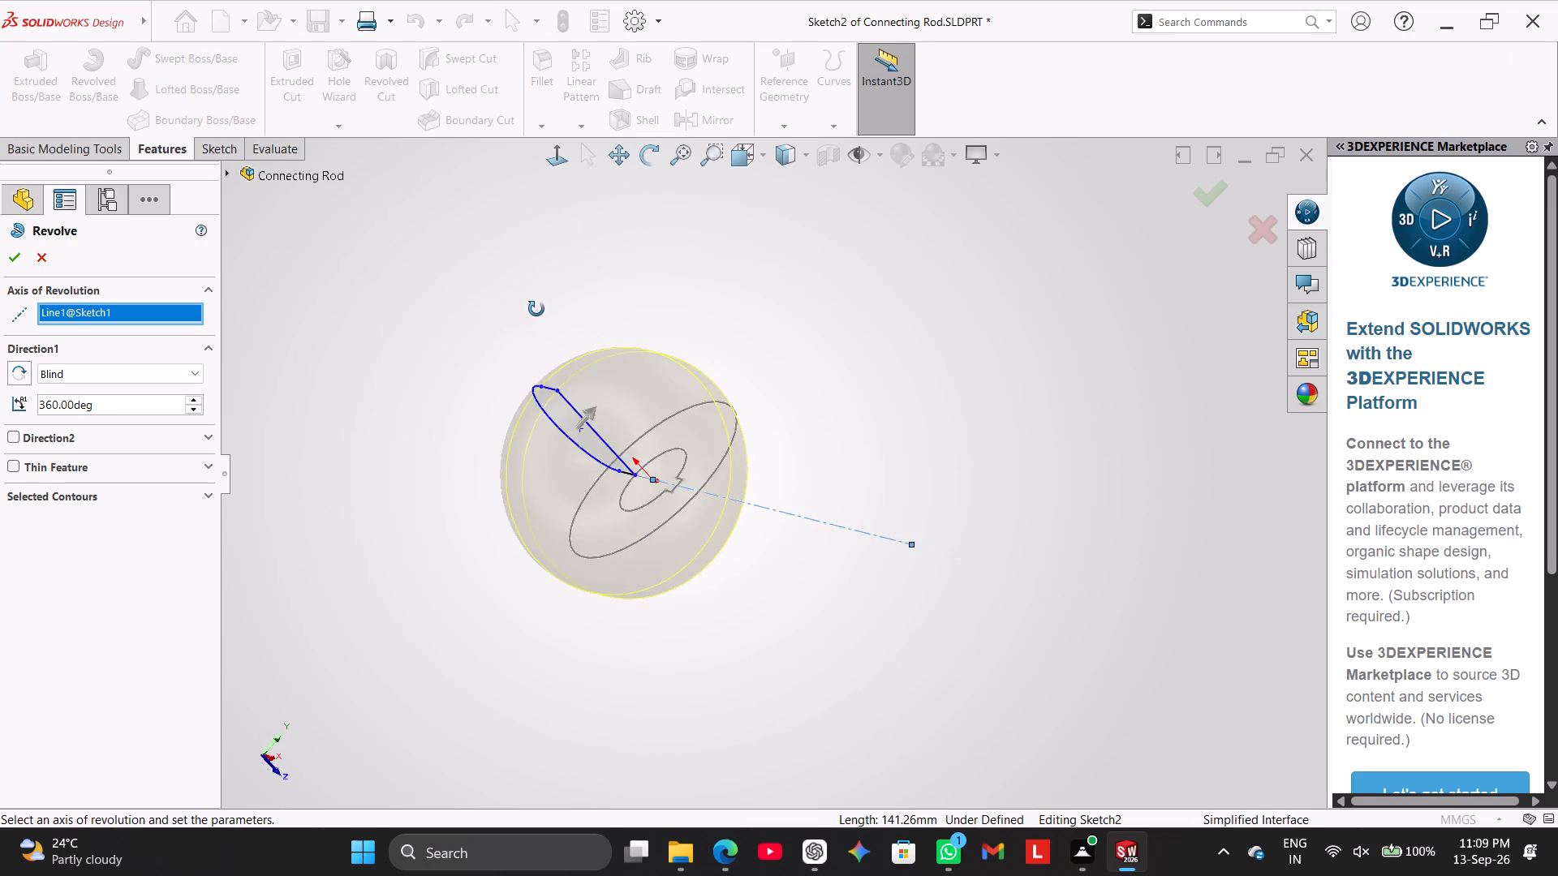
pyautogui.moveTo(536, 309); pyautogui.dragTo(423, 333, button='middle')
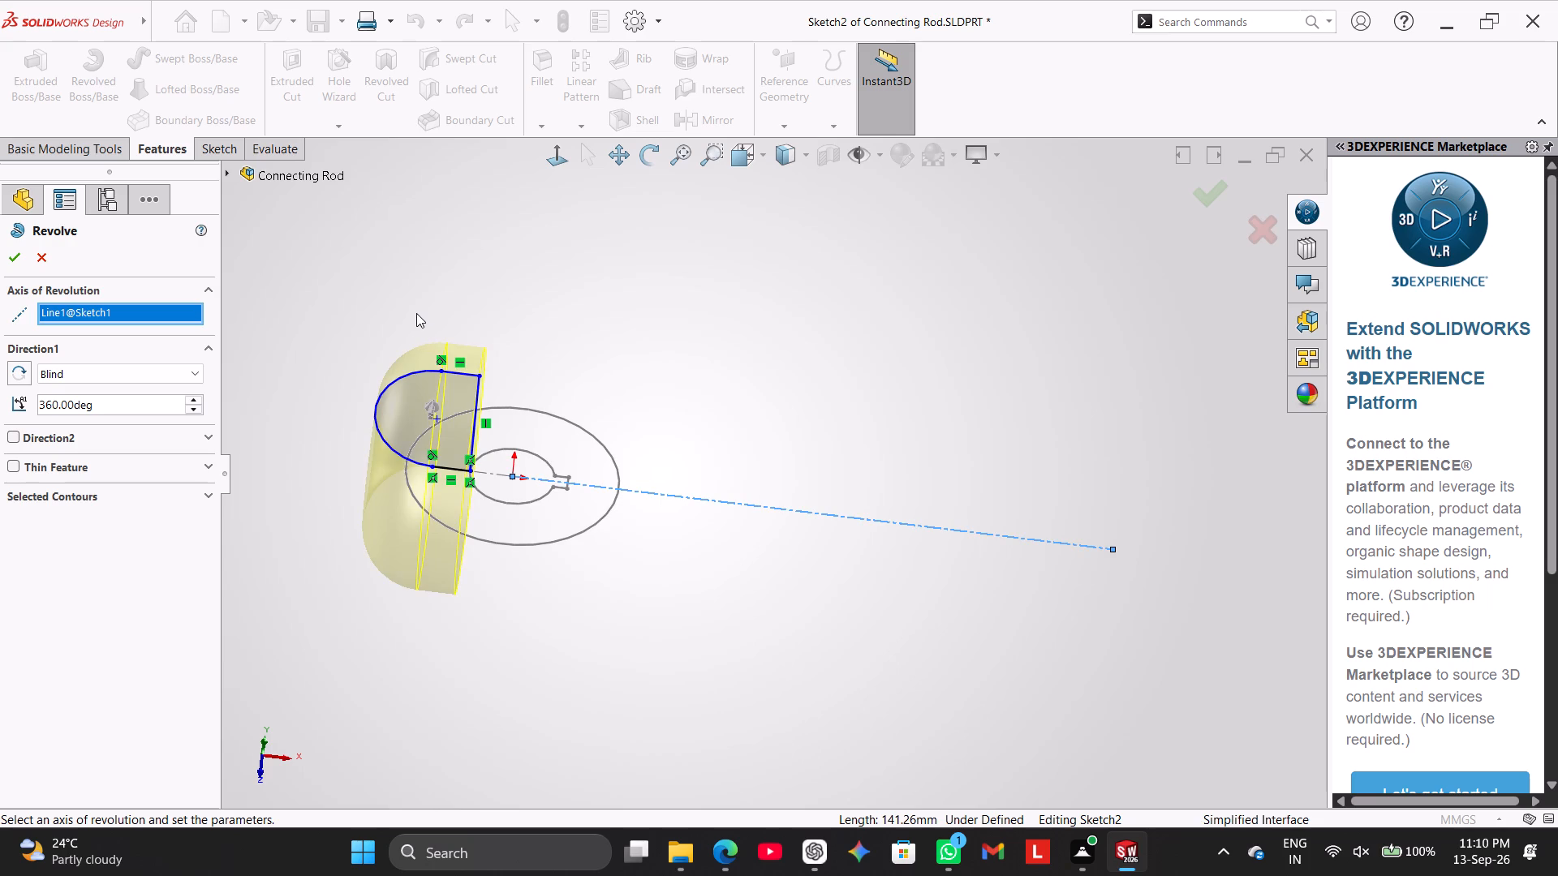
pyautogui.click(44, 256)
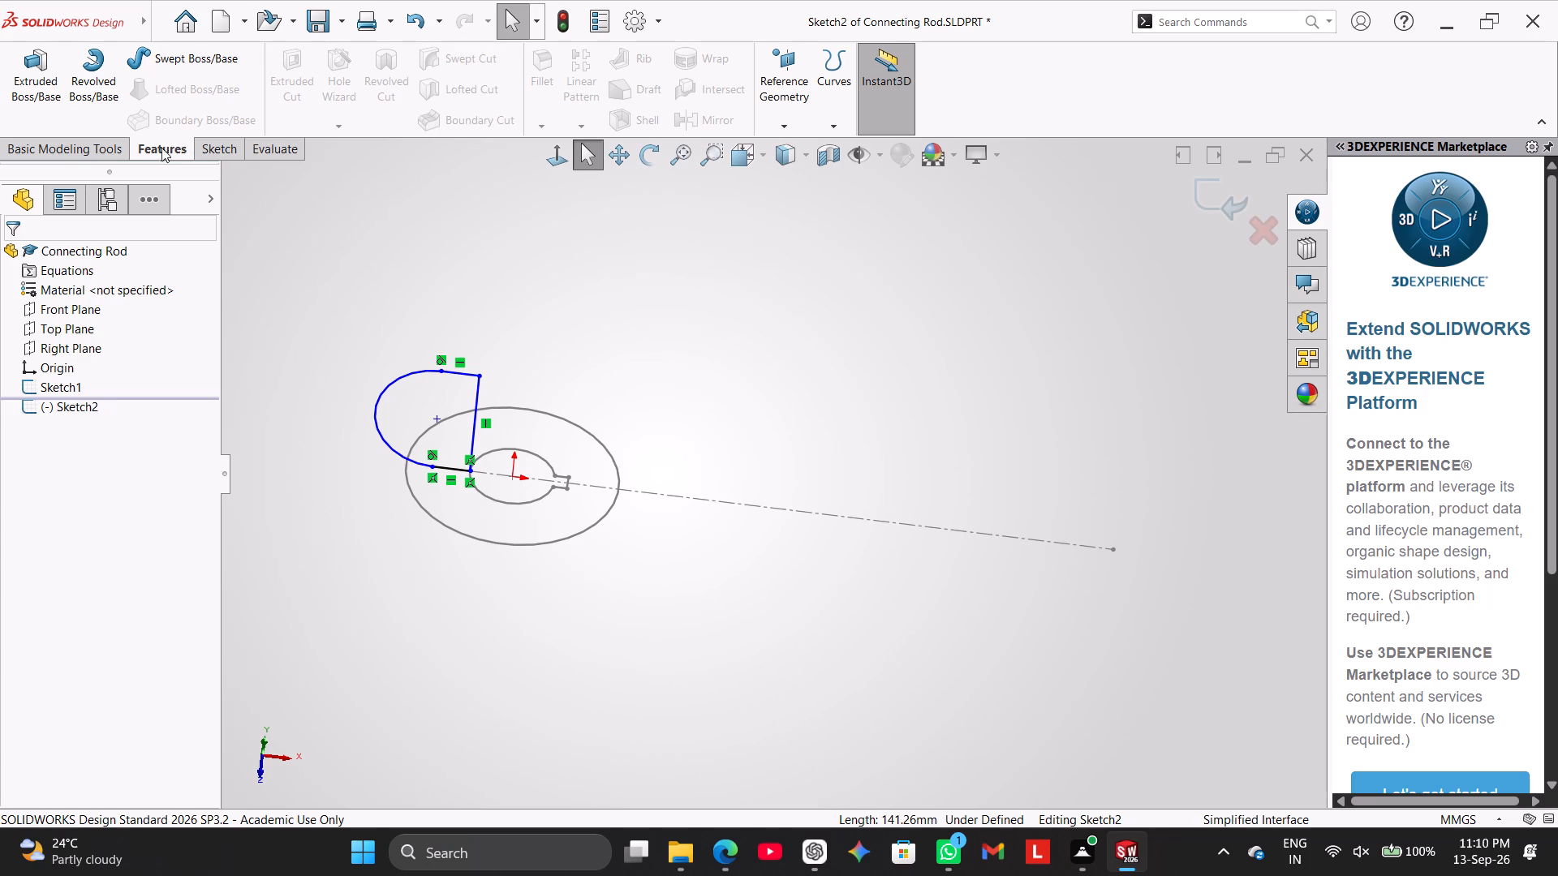
# Exit the D-shaped profile's sketch and start another sketch on the Top Plane.
pyautogui.click(229, 138)
pyautogui.click(246, 148)
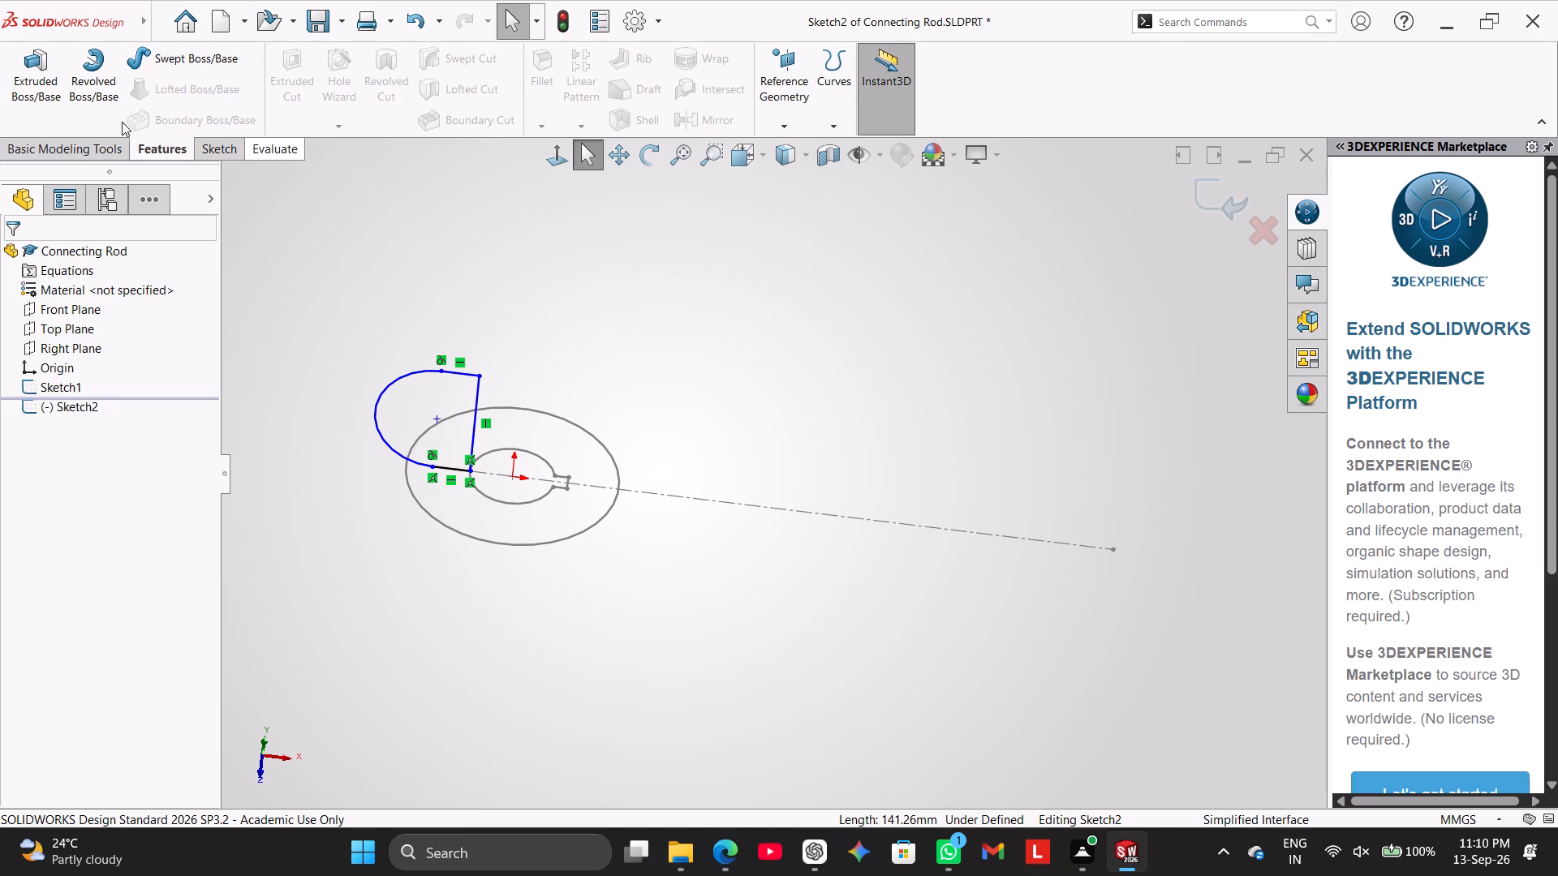
pyautogui.click(221, 140)
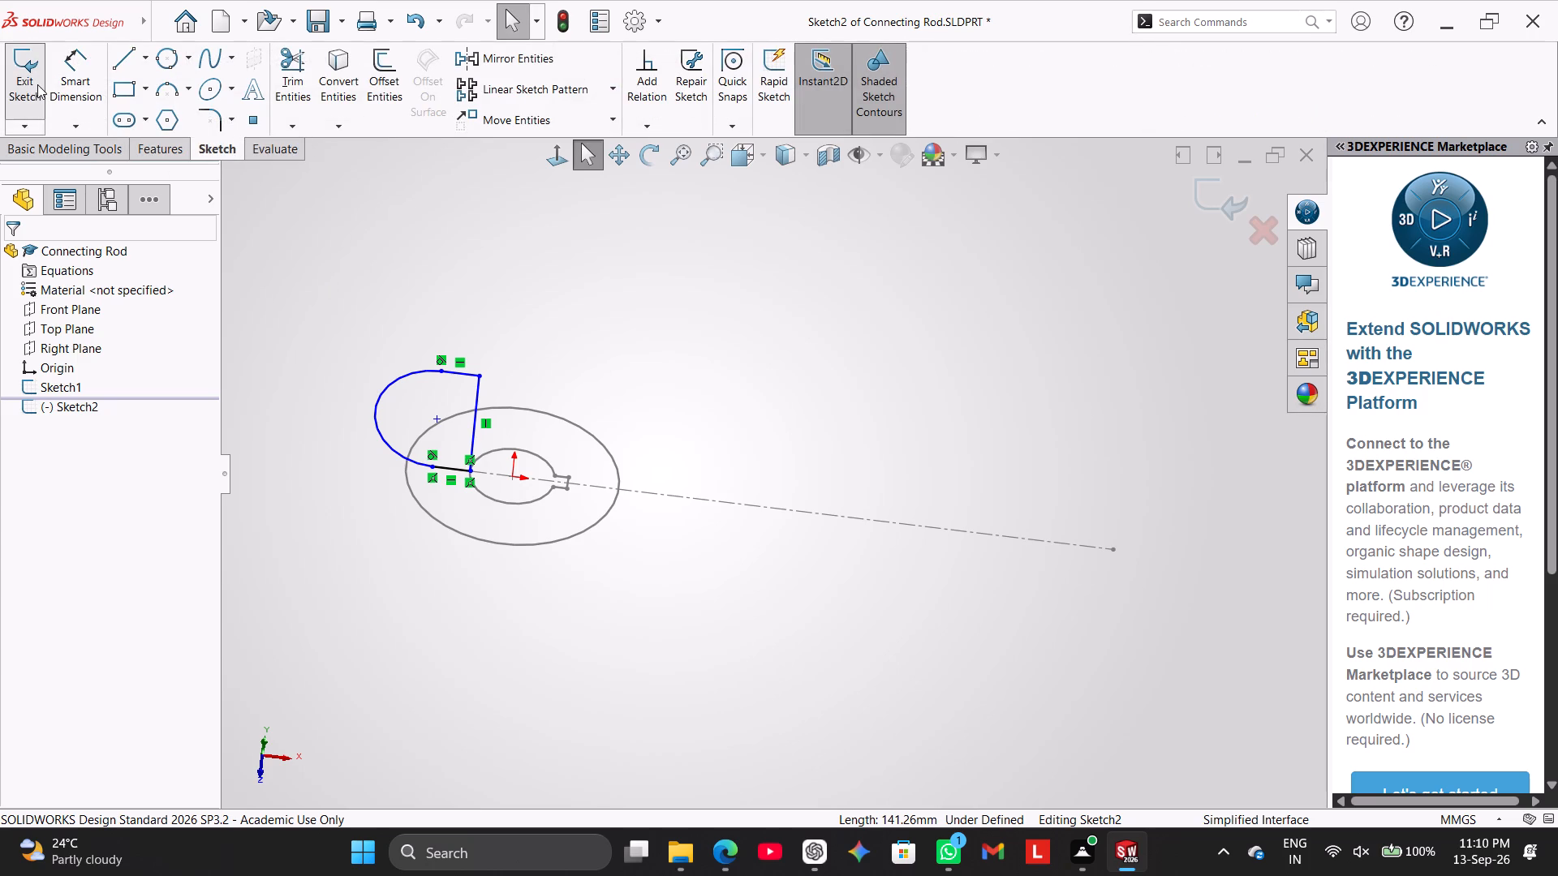
pyautogui.click(37, 84)
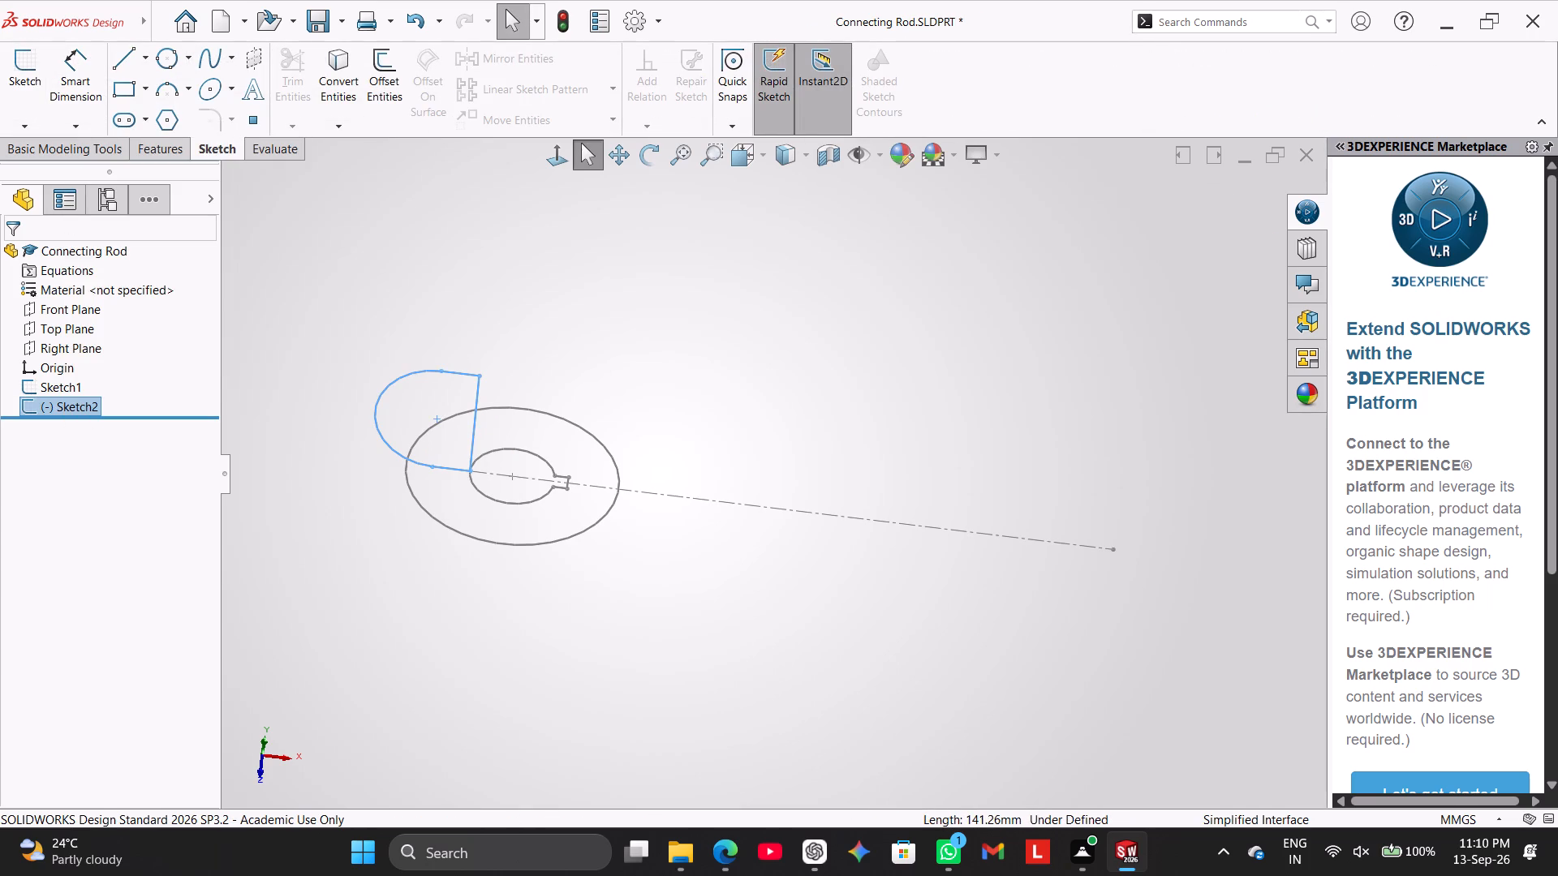
pyautogui.click(77, 322)
pyautogui.click(89, 294)
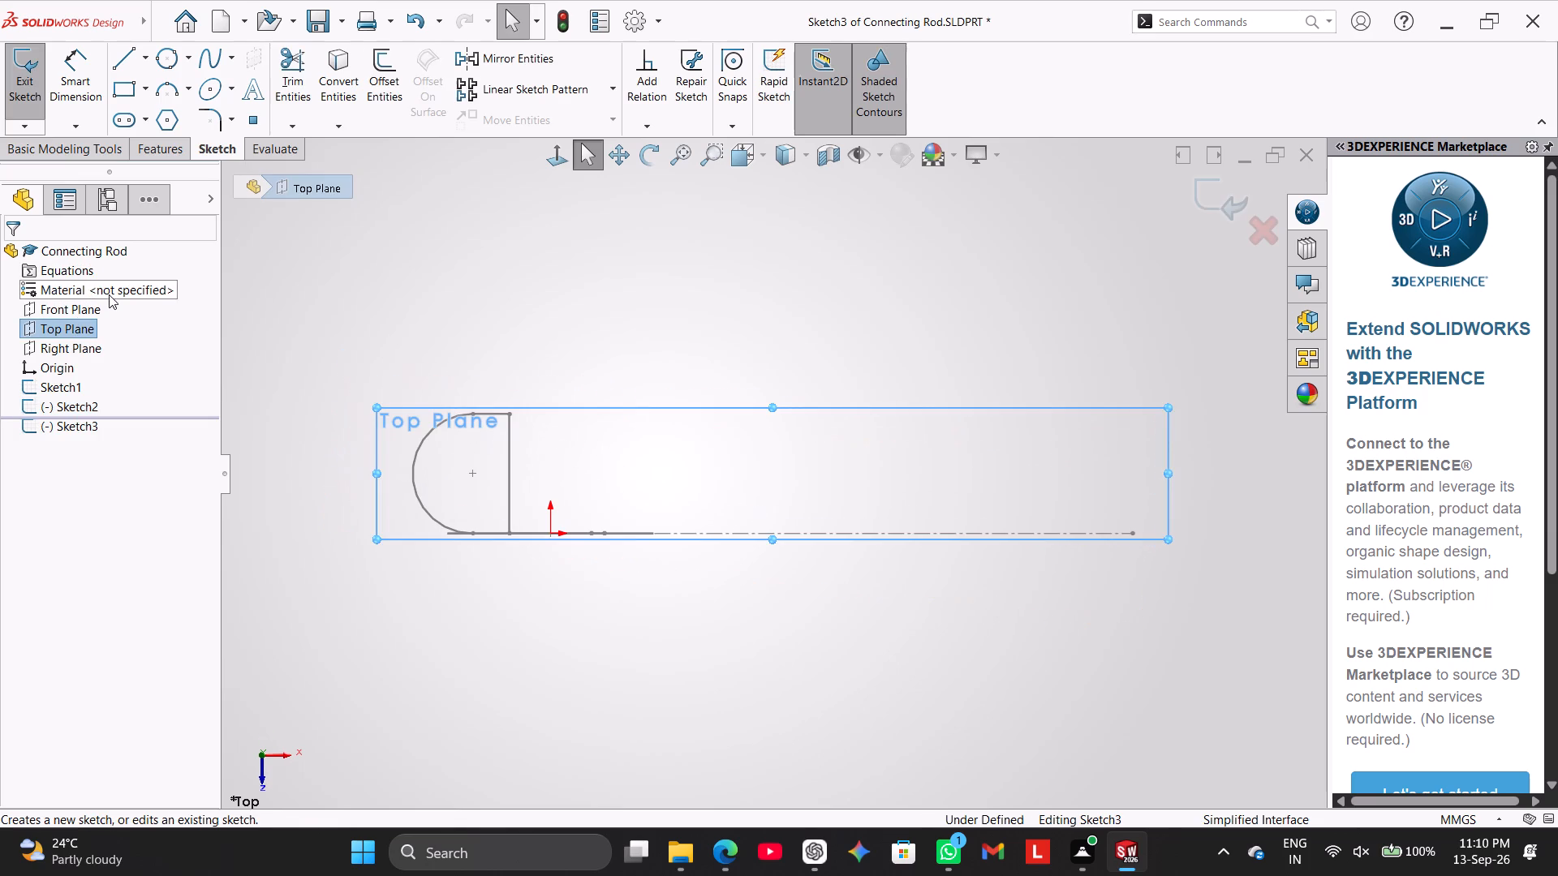
pyautogui.click(299, 286)
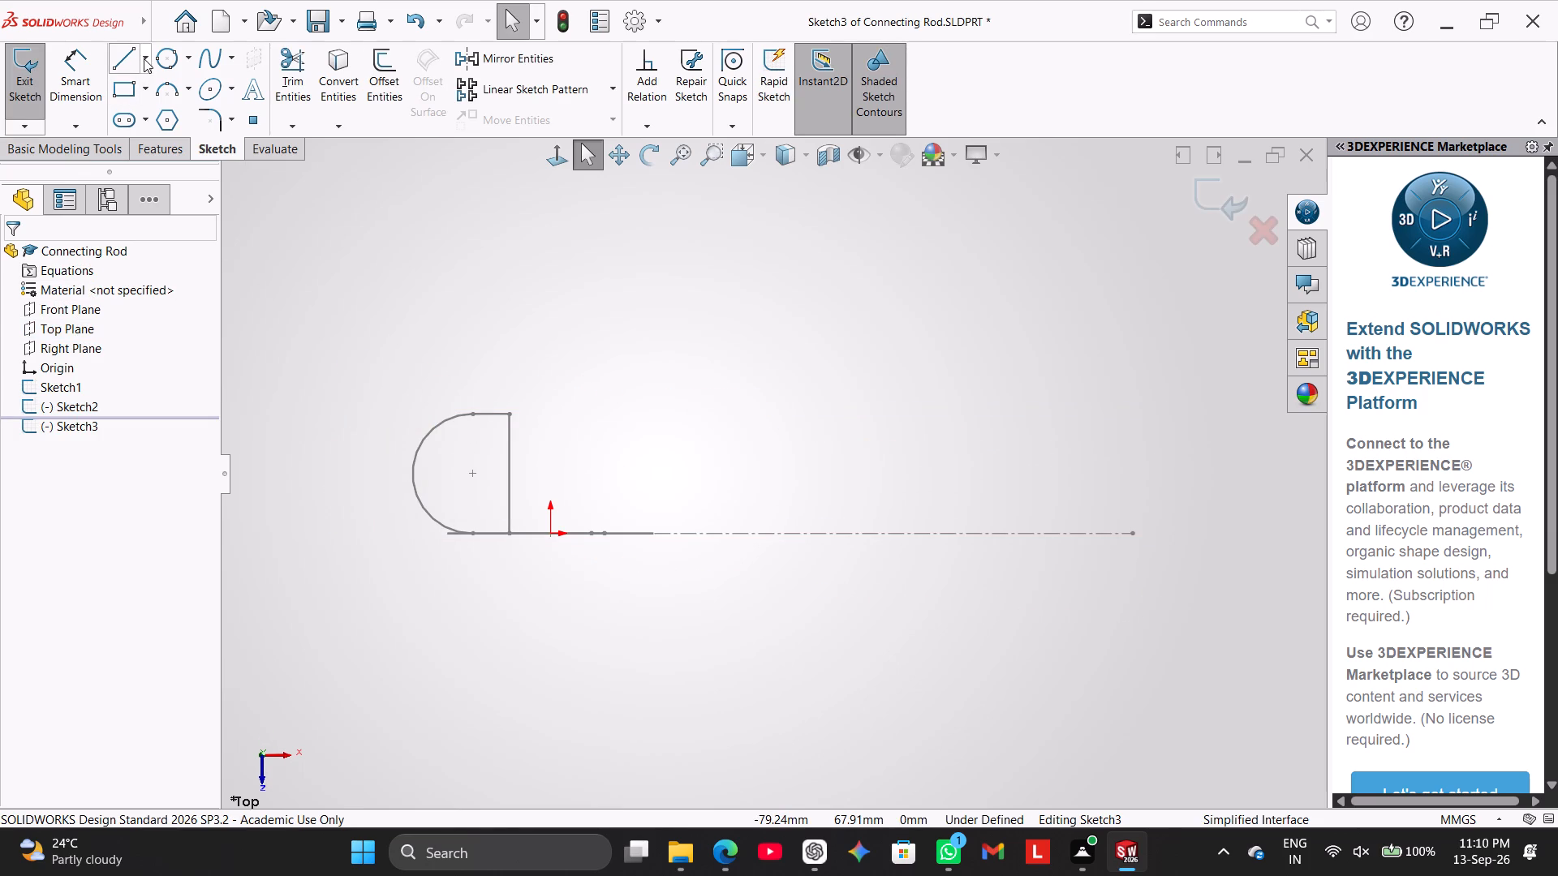
# Draw a vertical centreline about 30 mm long extending from the origin, beside the D-shaped profile's straight edge.
pyautogui.click(145, 56)
pyautogui.click(153, 110)
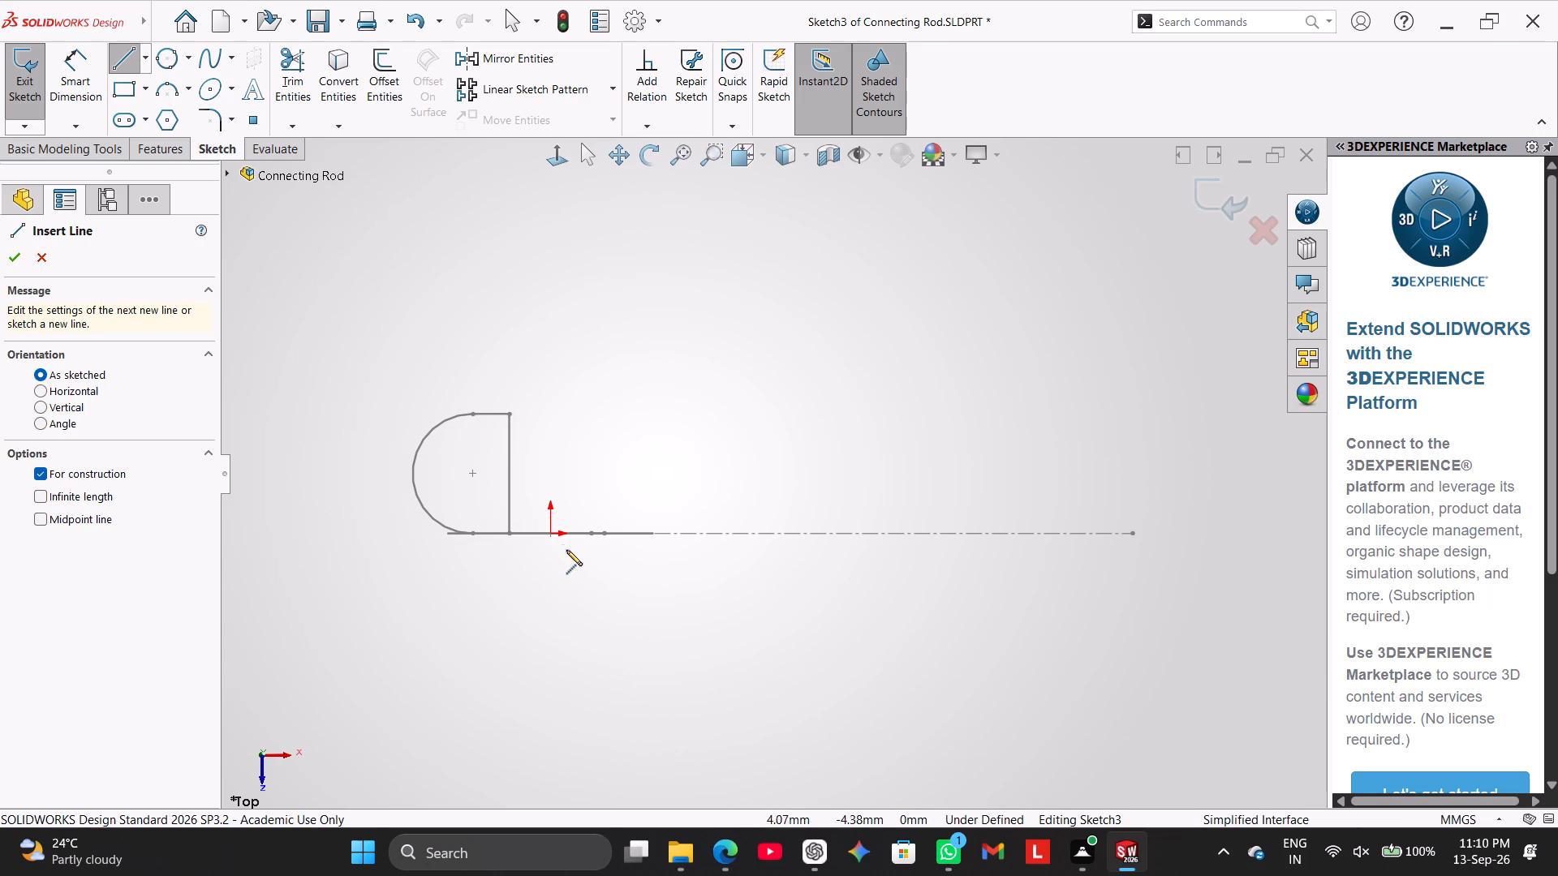
pyautogui.click(549, 528)
pyautogui.click(549, 404)
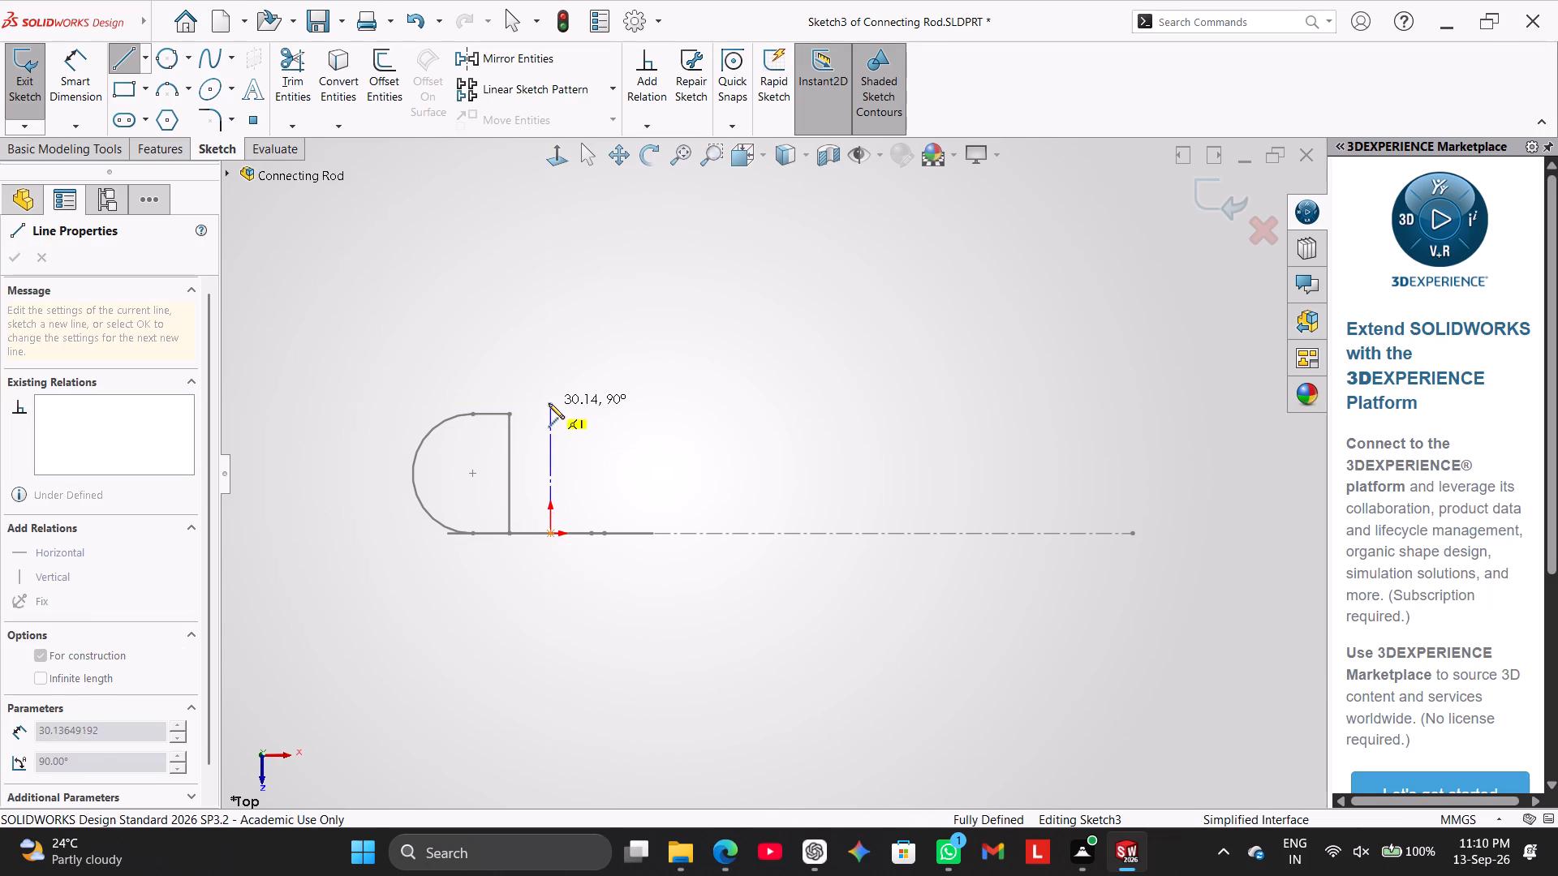
pyautogui.rightClick(558, 321)
pyautogui.click(602, 320)
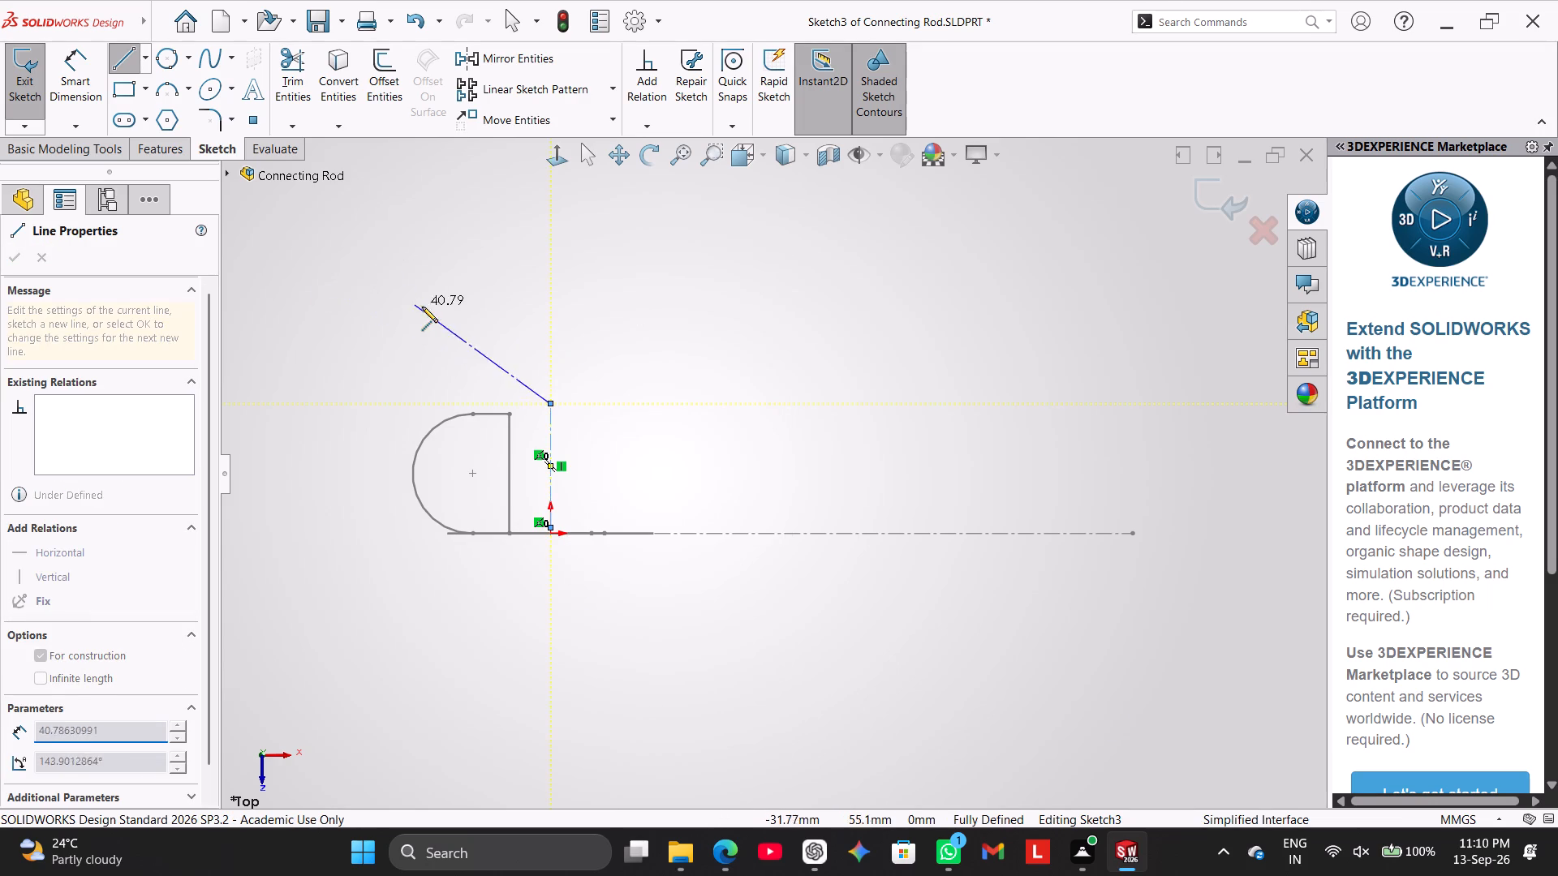
pyautogui.rightClick(426, 303)
pyautogui.click(476, 314)
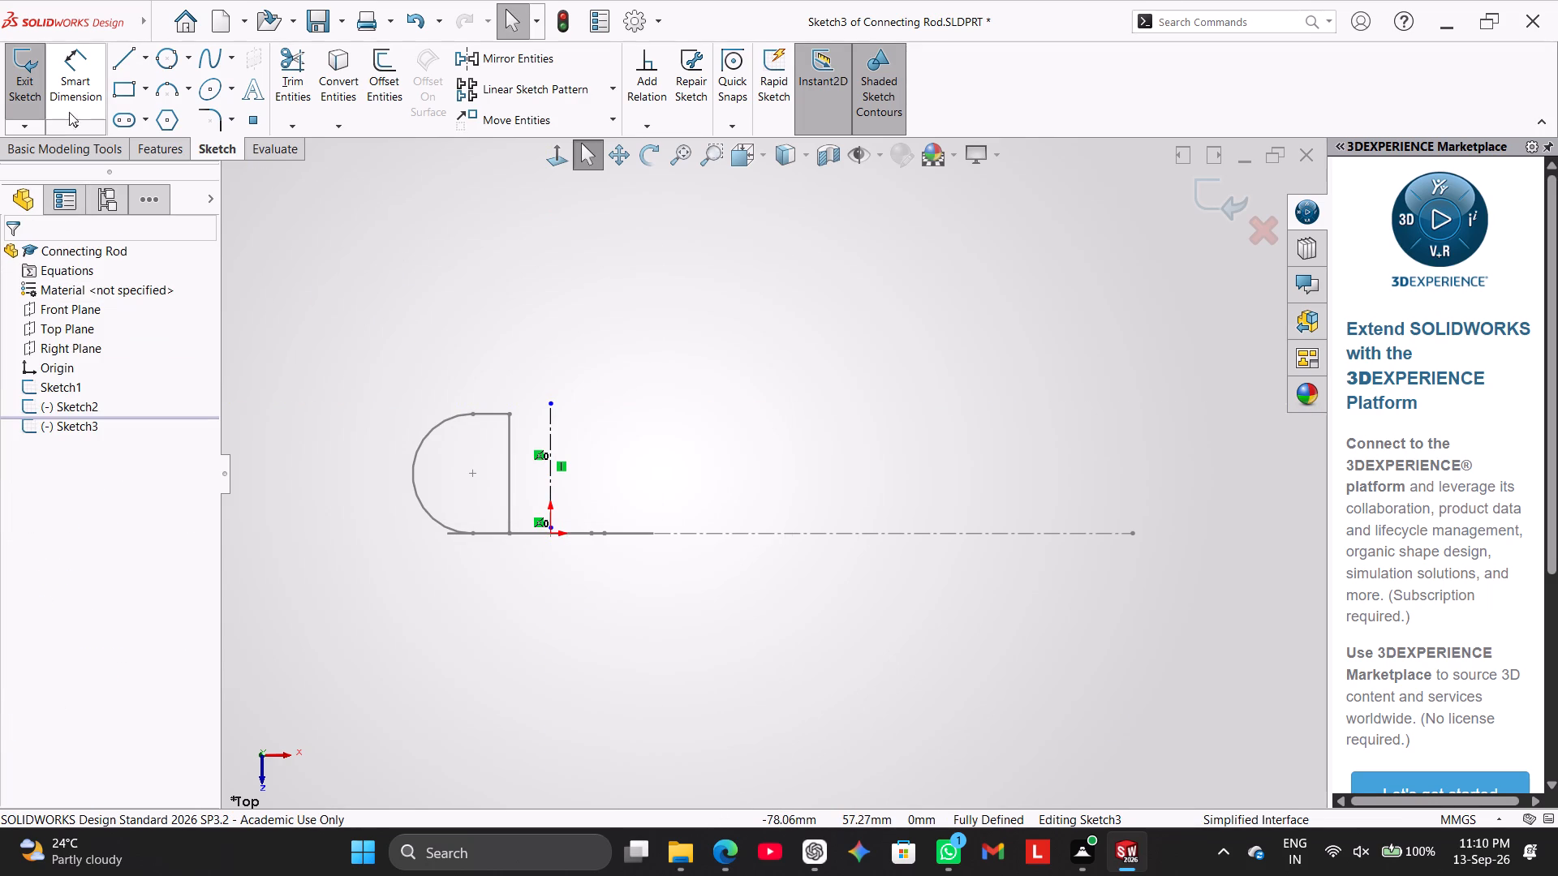
# Start a 360° boss revolve about the new vertical centreline and try to pick the D-shaped profile's edges as its contour.
pyautogui.click(147, 144)
pyautogui.click(95, 71)
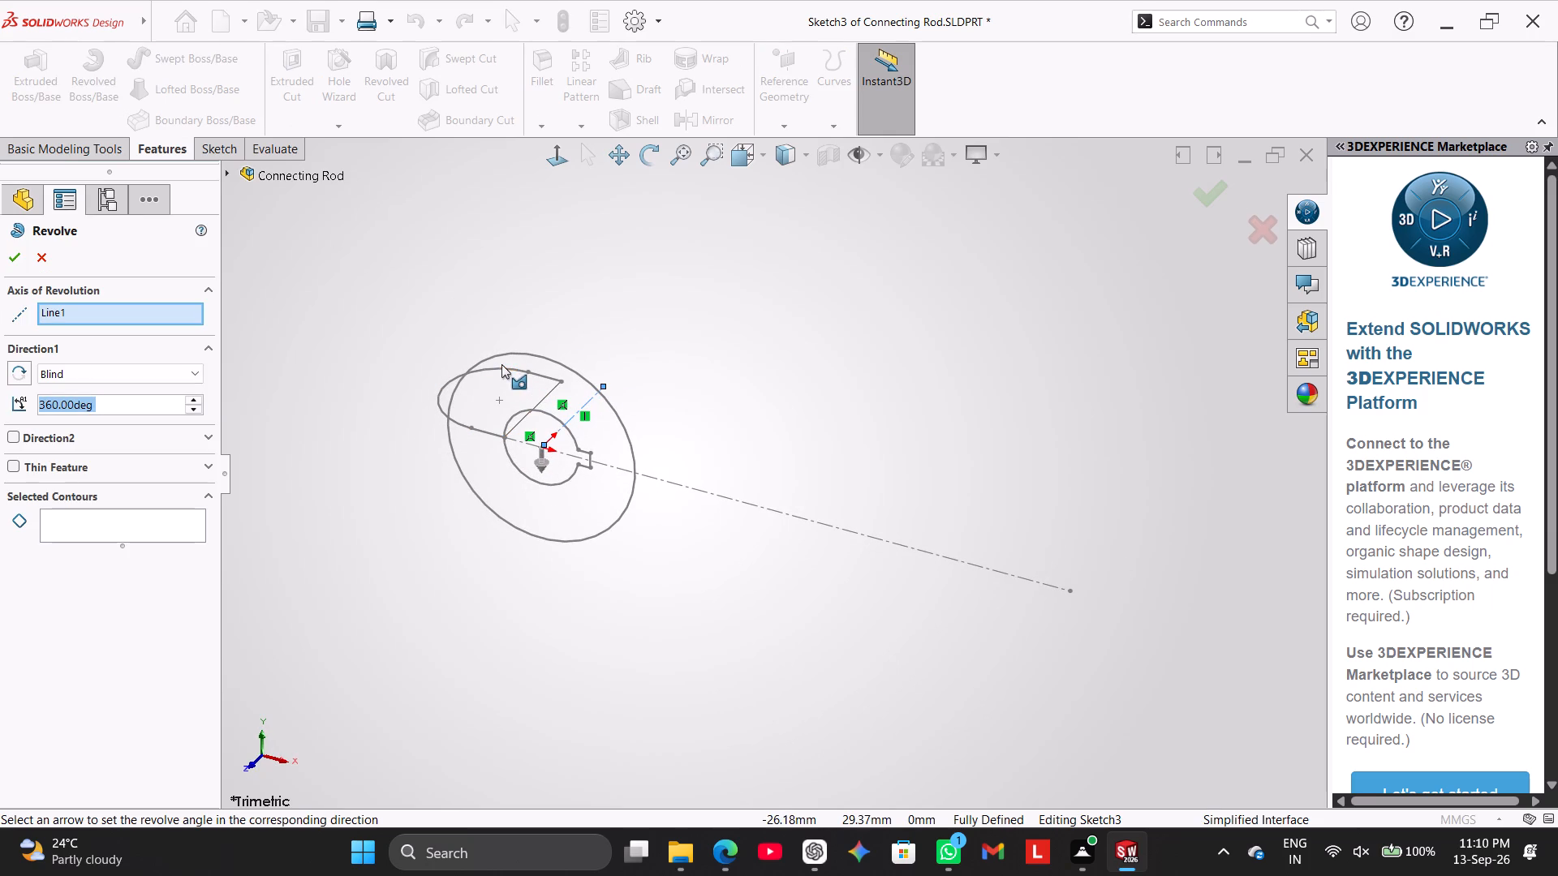
pyautogui.click(60, 524)
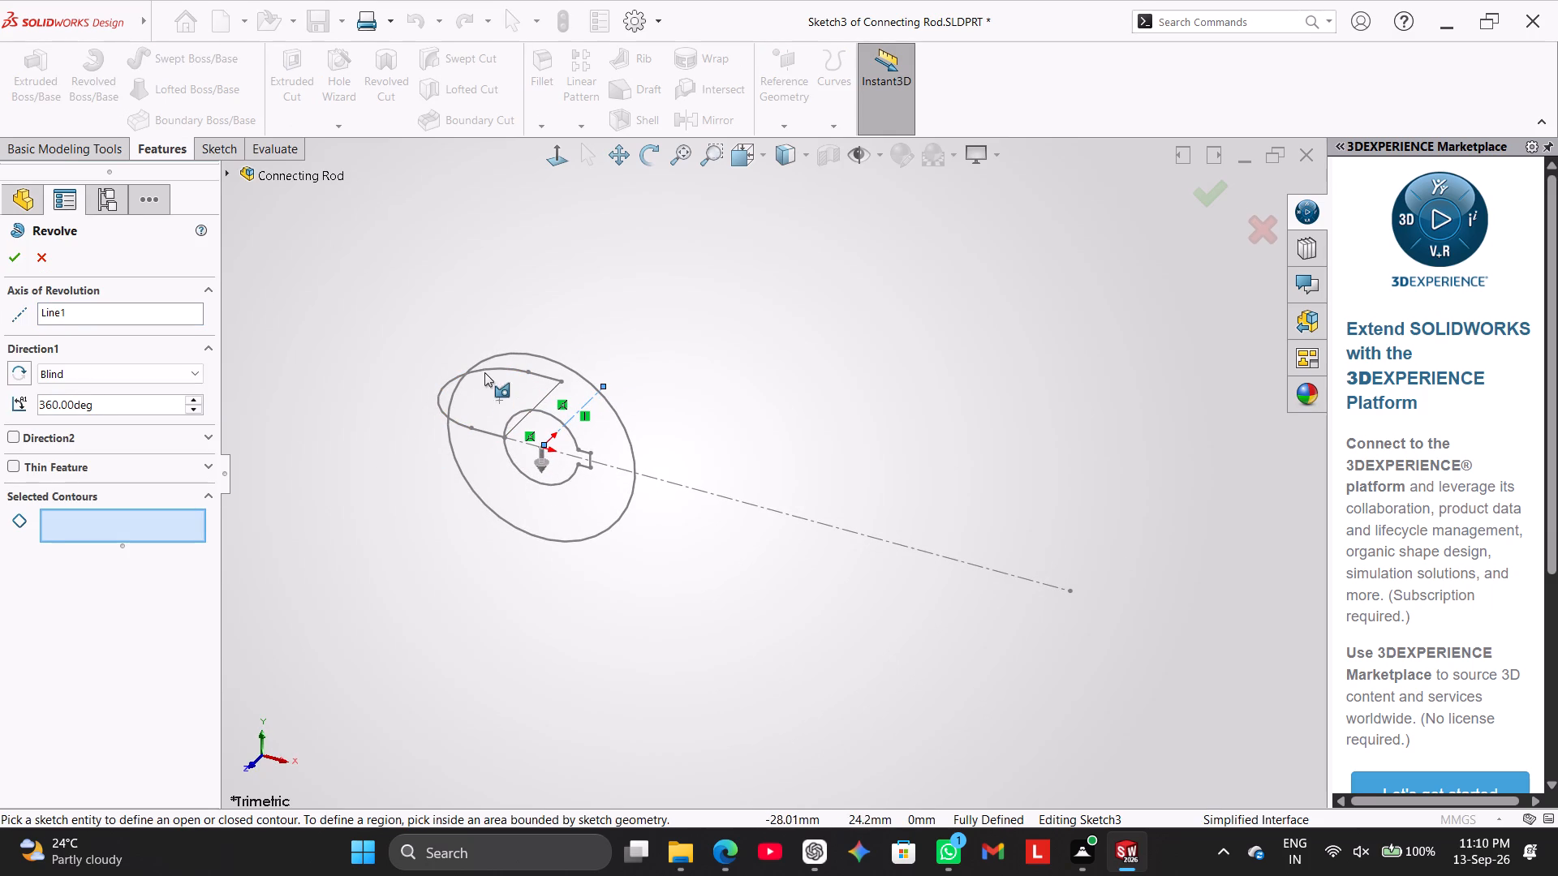
pyautogui.click(484, 367)
pyautogui.click(538, 376)
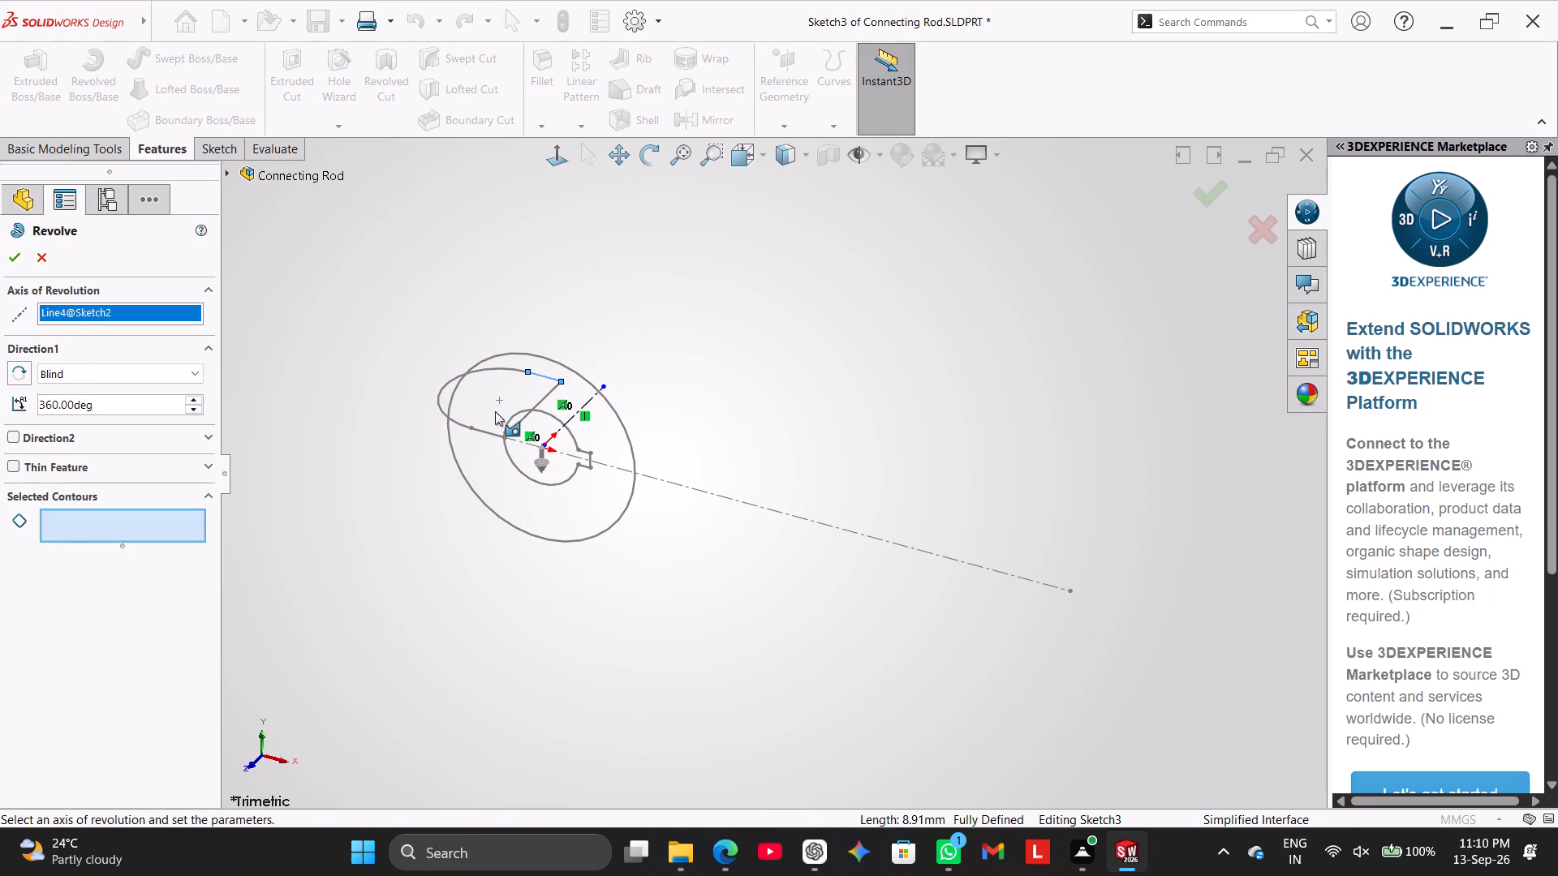
pyautogui.click(491, 427)
pyautogui.click(488, 431)
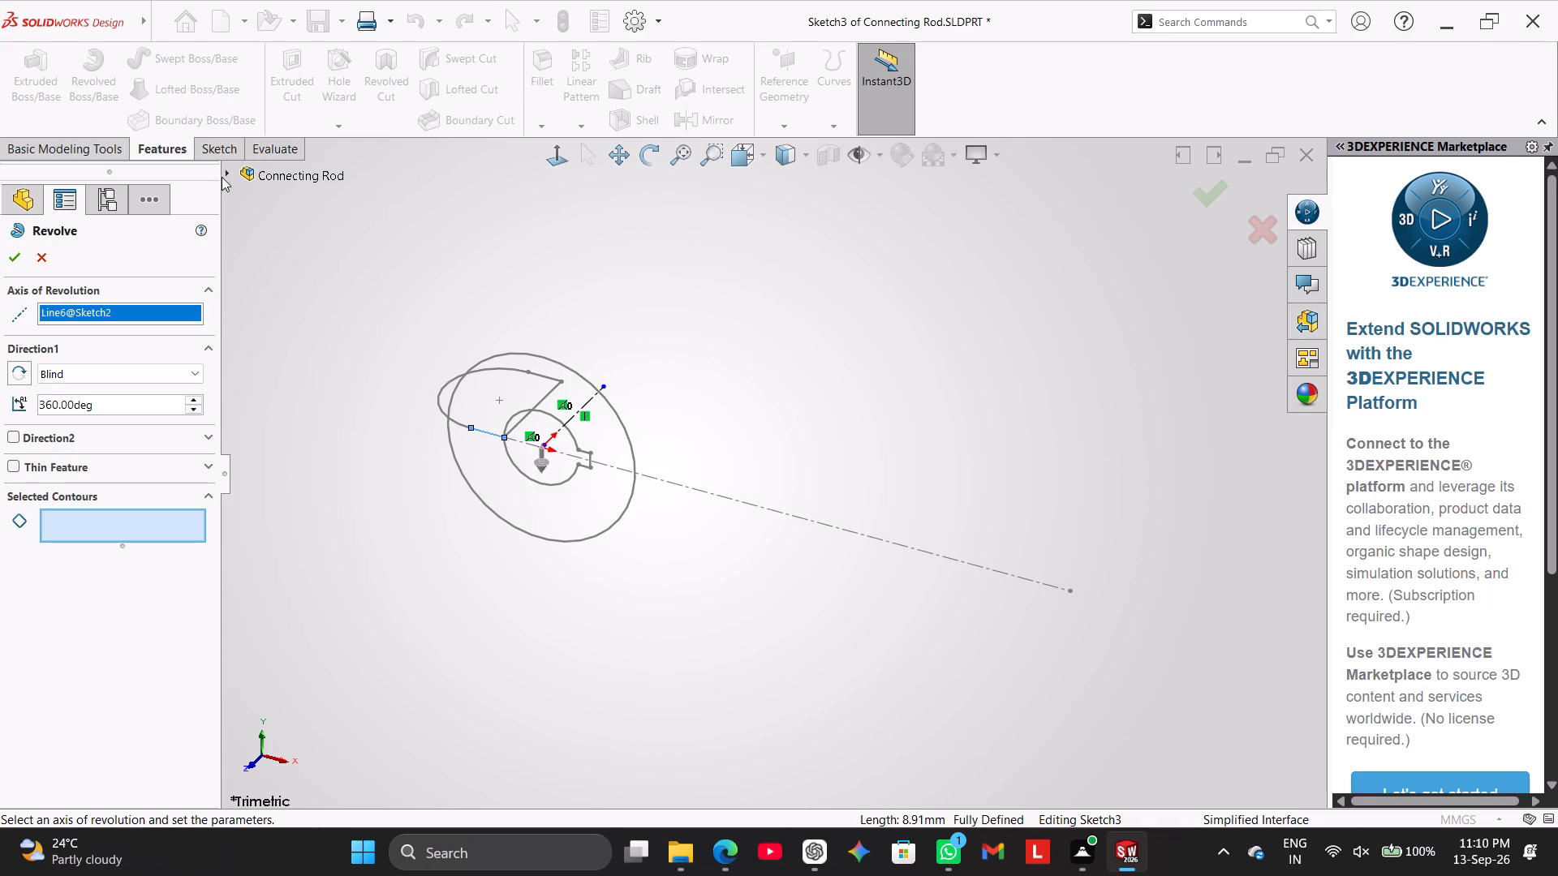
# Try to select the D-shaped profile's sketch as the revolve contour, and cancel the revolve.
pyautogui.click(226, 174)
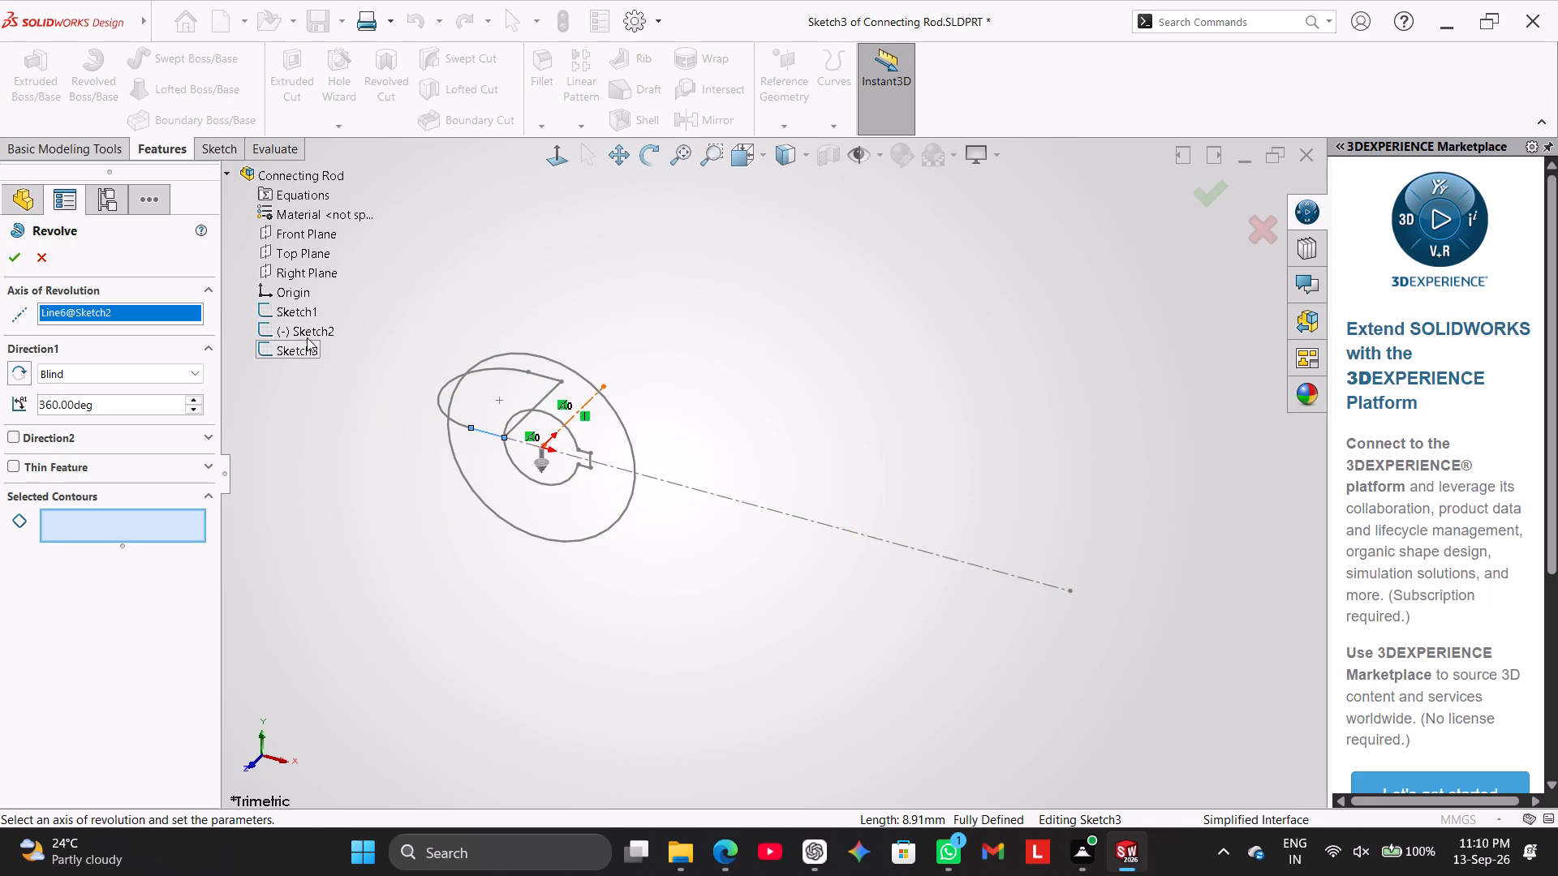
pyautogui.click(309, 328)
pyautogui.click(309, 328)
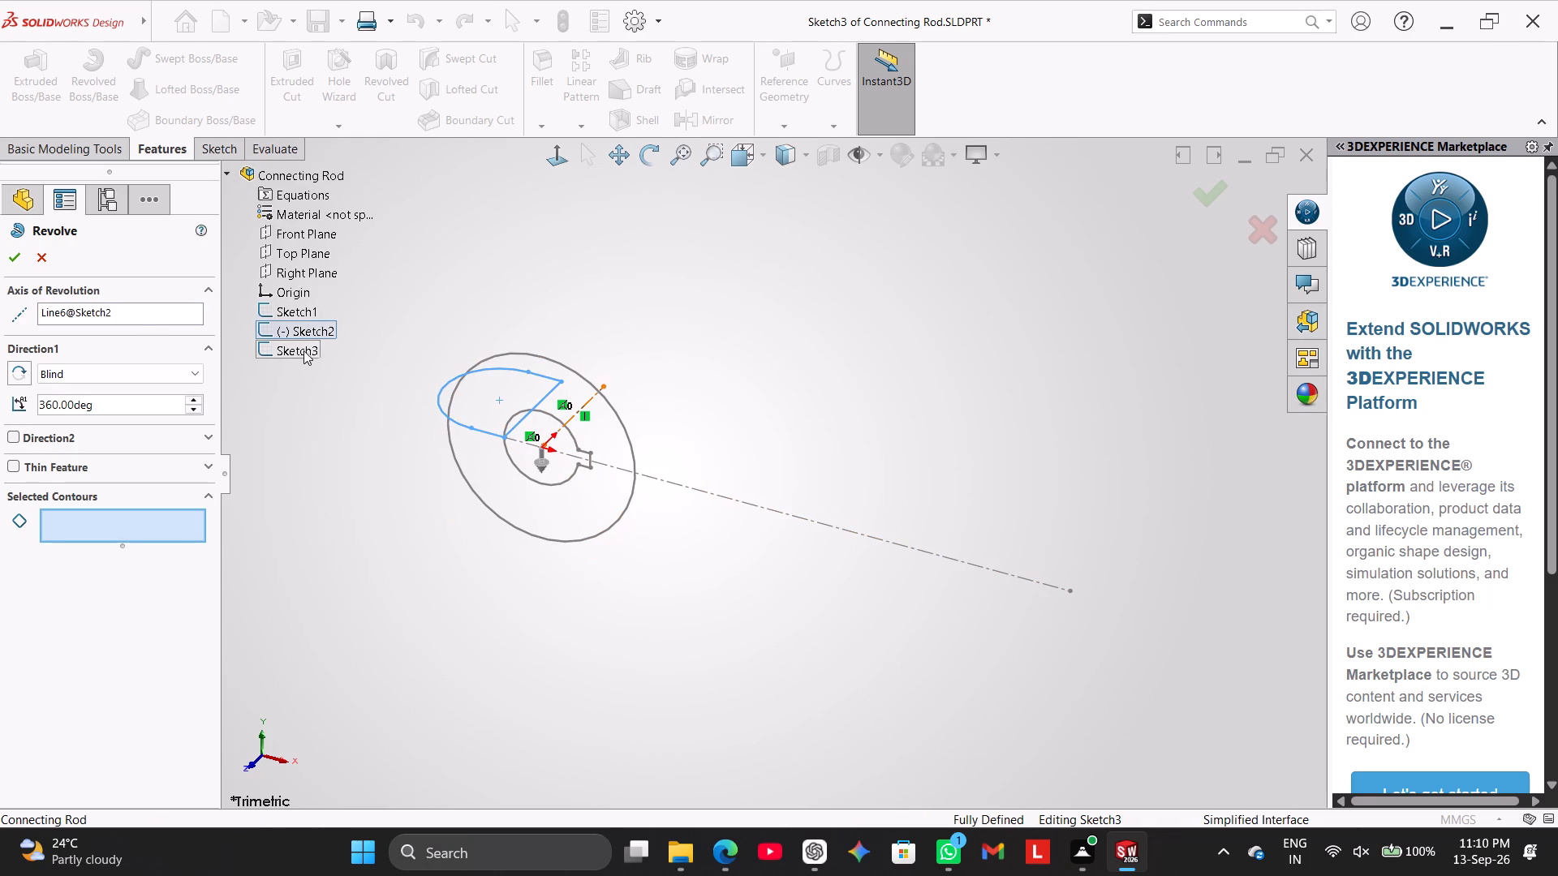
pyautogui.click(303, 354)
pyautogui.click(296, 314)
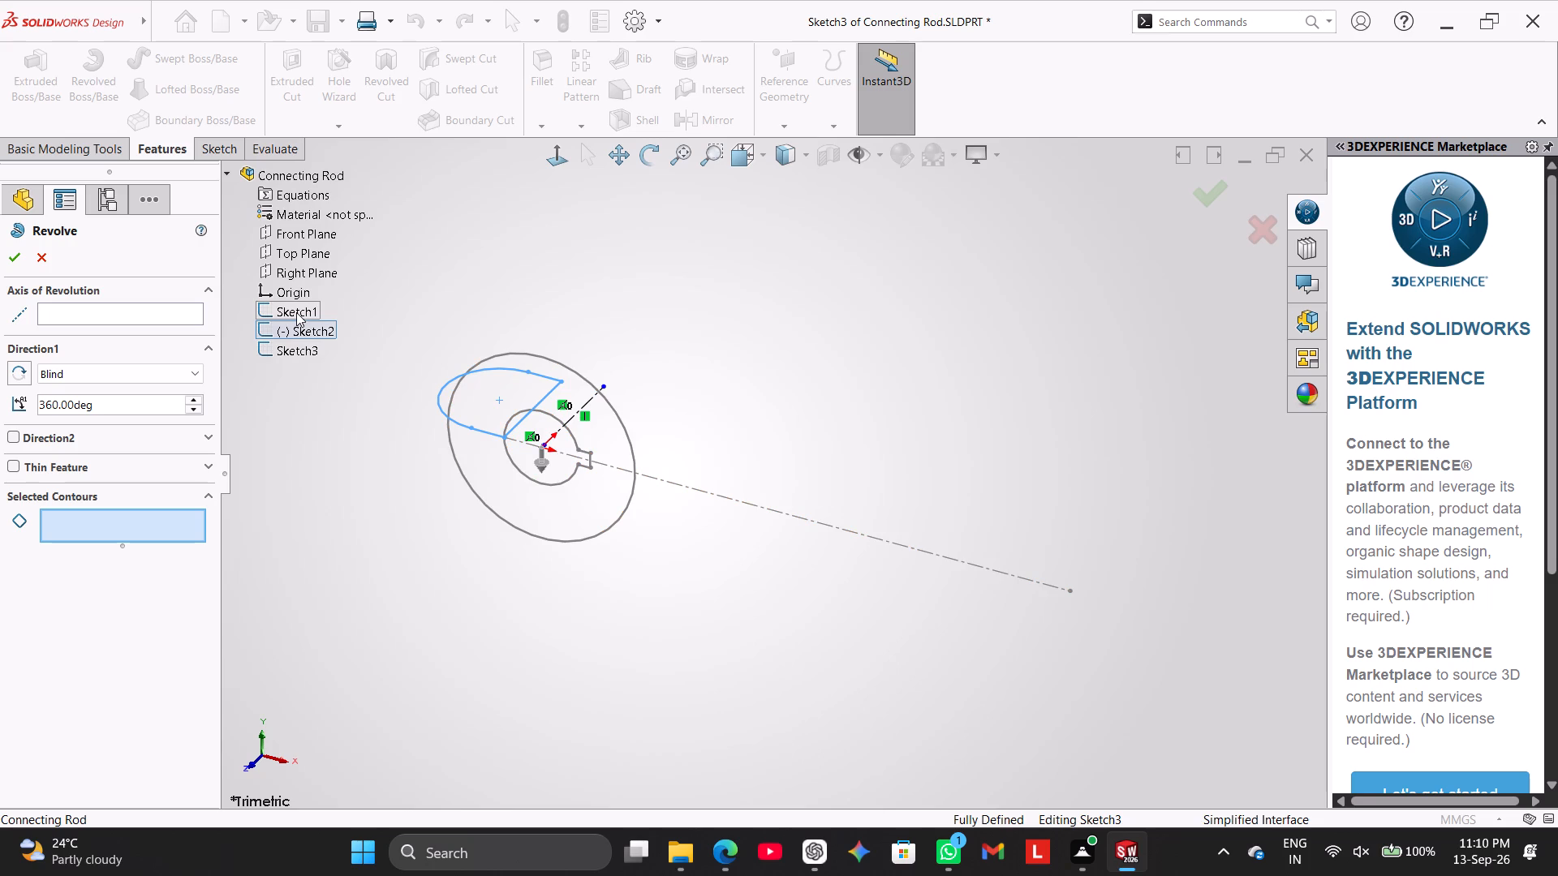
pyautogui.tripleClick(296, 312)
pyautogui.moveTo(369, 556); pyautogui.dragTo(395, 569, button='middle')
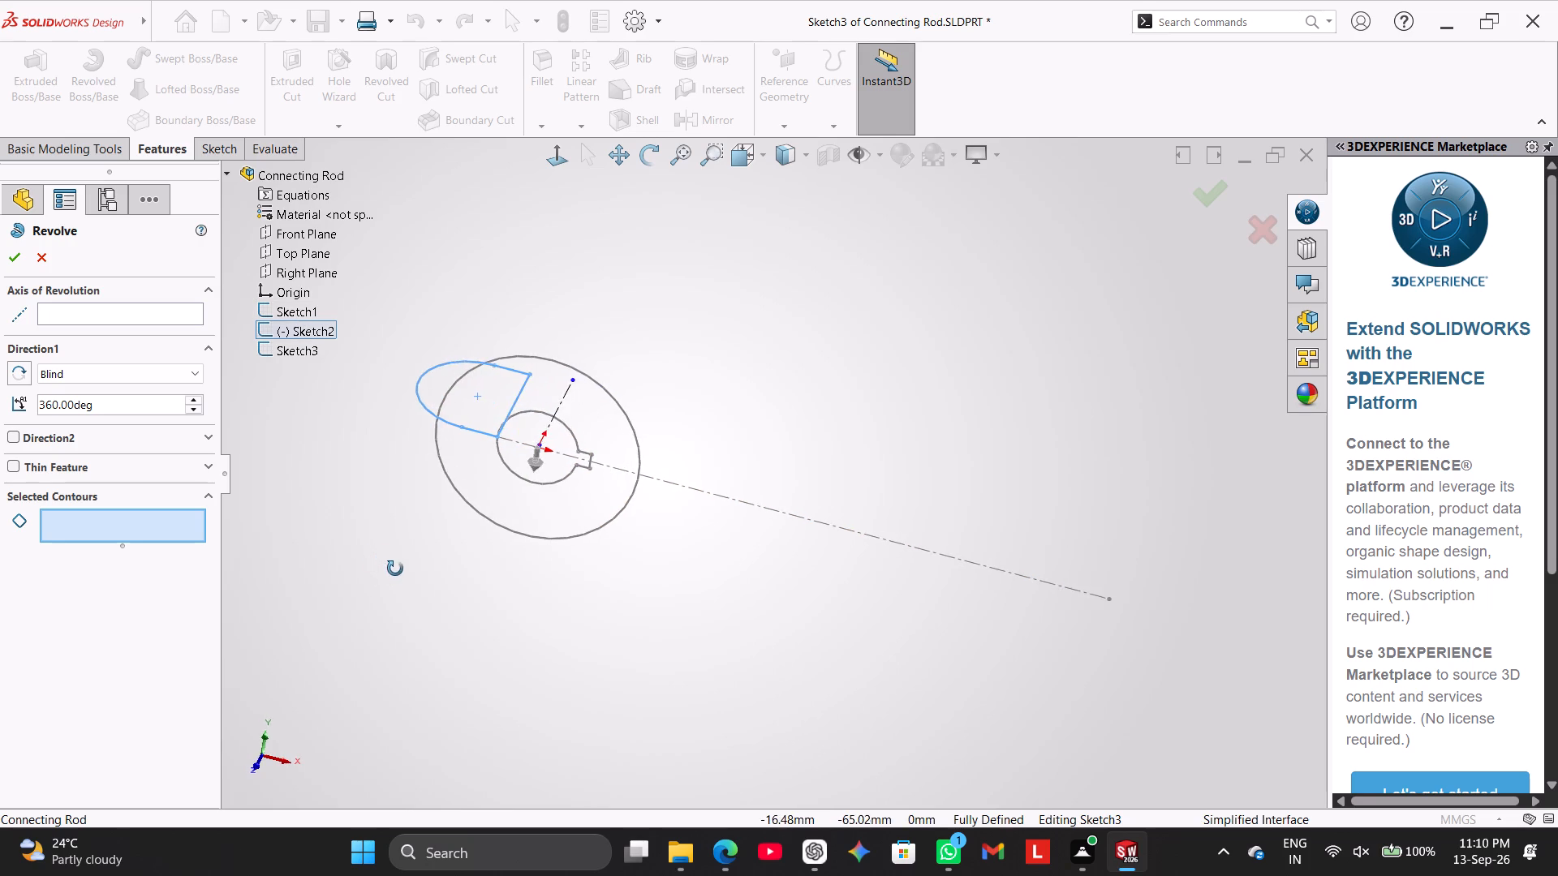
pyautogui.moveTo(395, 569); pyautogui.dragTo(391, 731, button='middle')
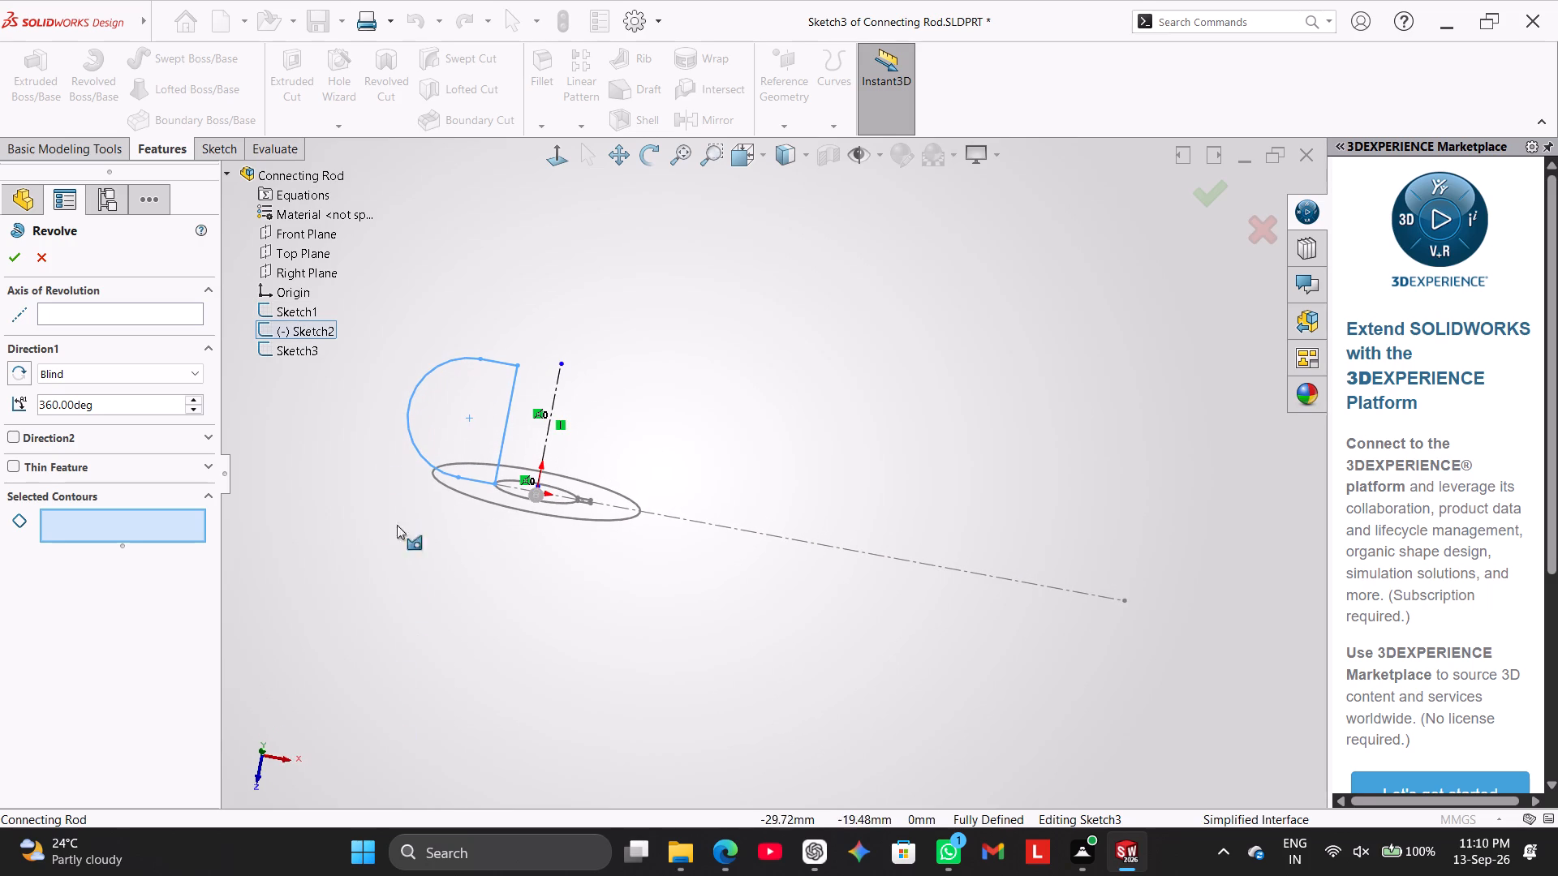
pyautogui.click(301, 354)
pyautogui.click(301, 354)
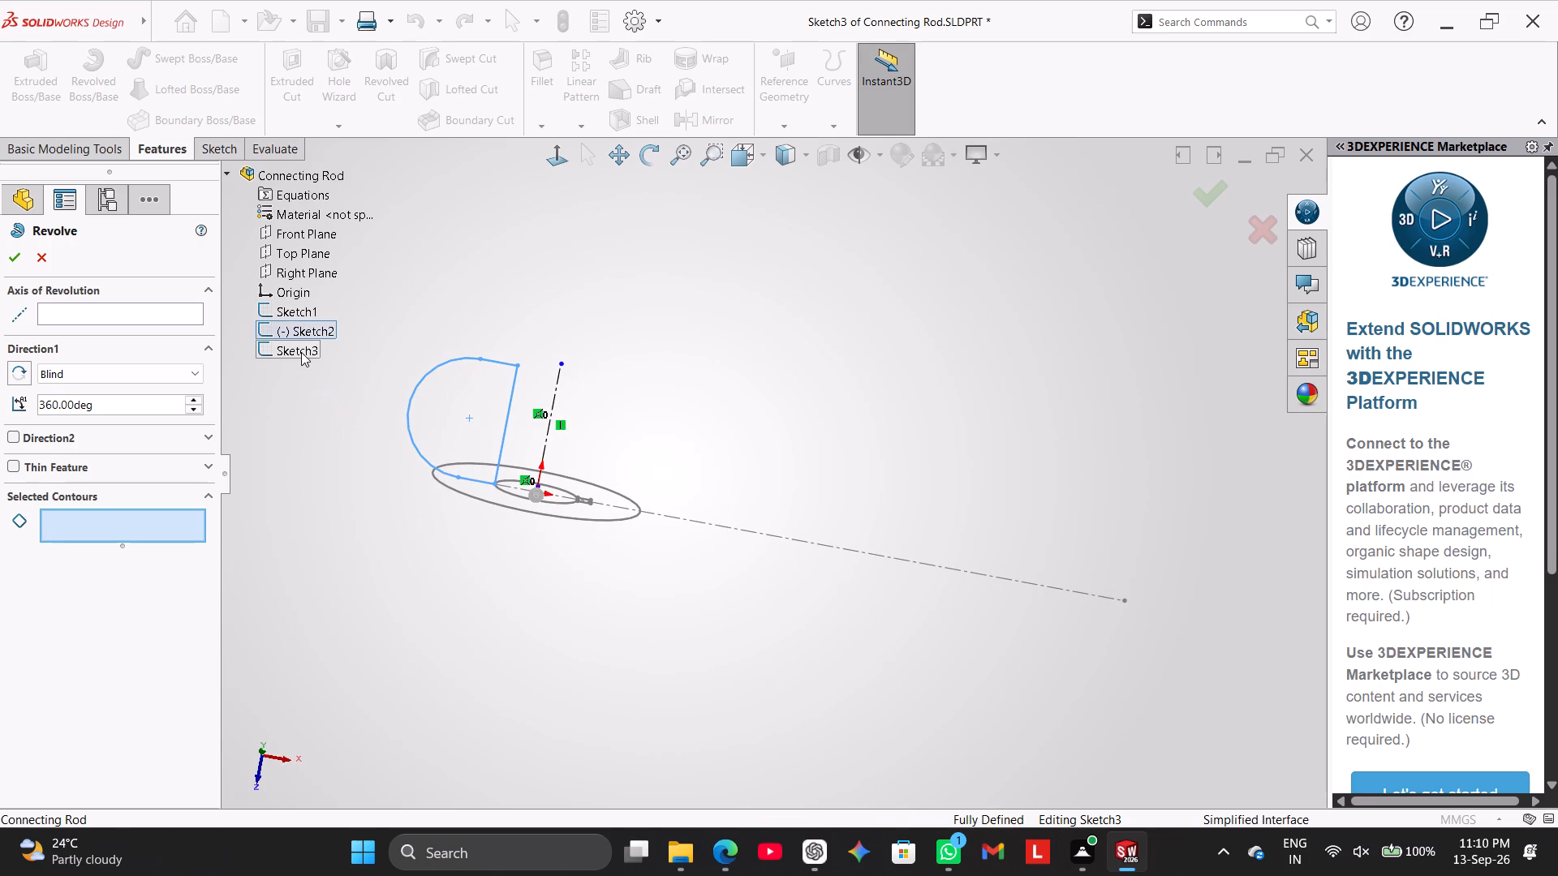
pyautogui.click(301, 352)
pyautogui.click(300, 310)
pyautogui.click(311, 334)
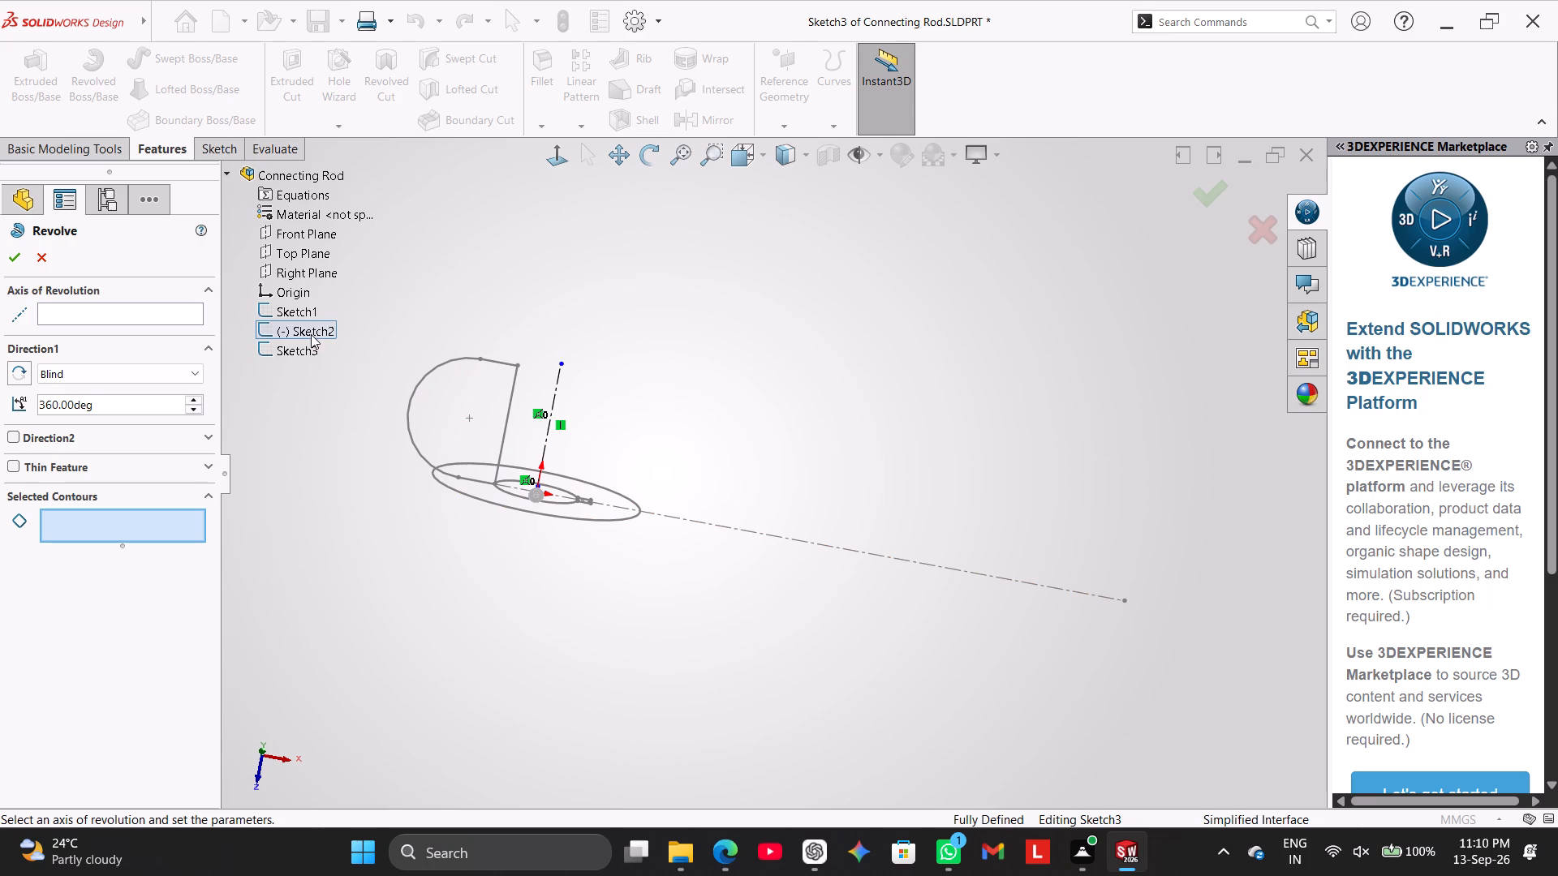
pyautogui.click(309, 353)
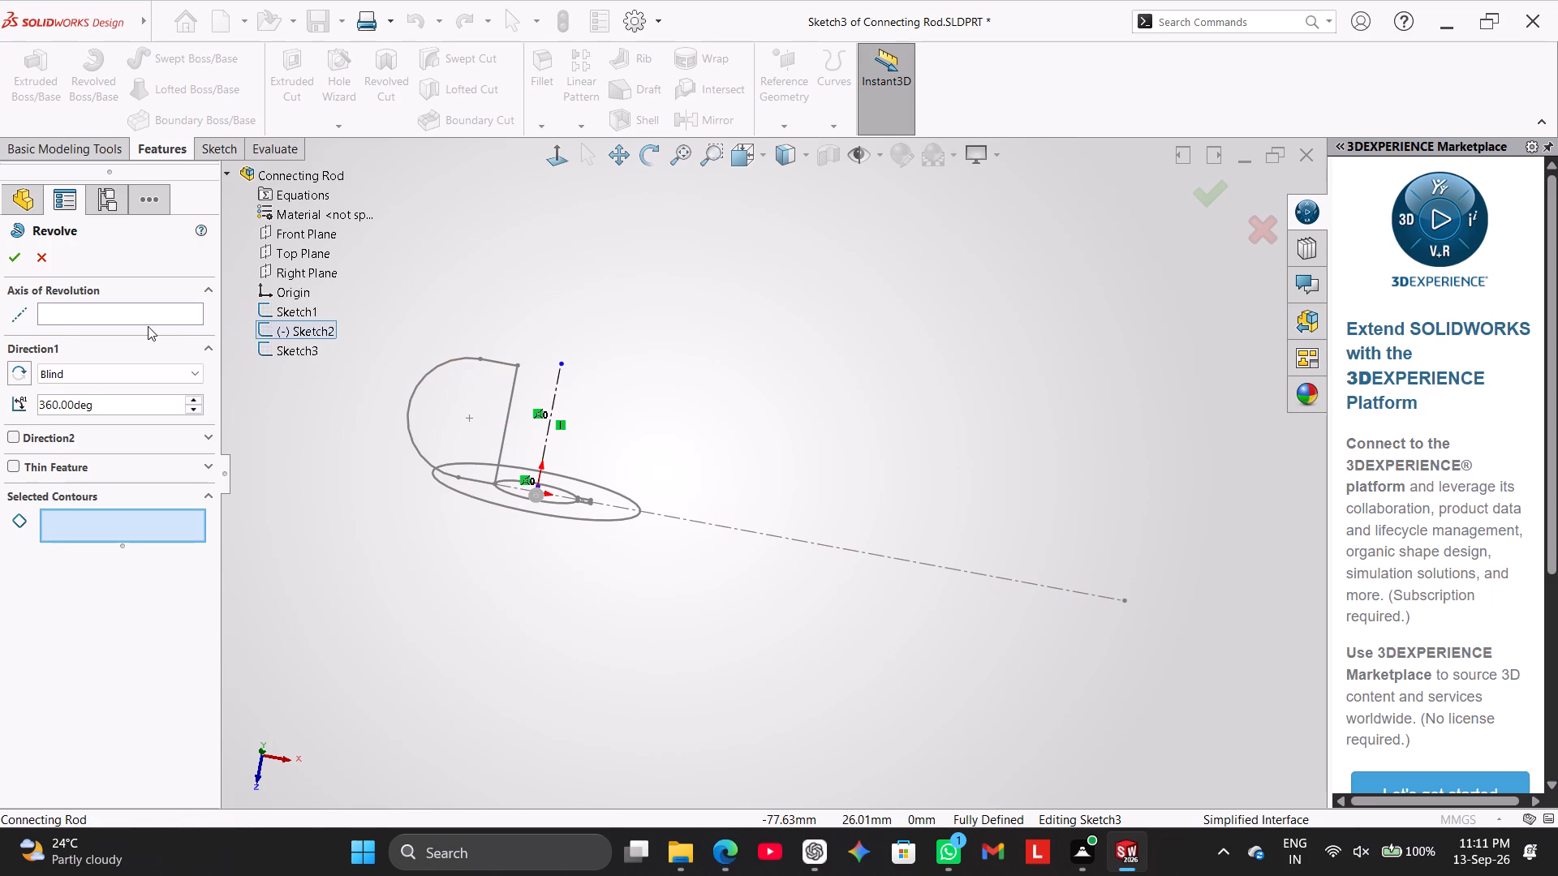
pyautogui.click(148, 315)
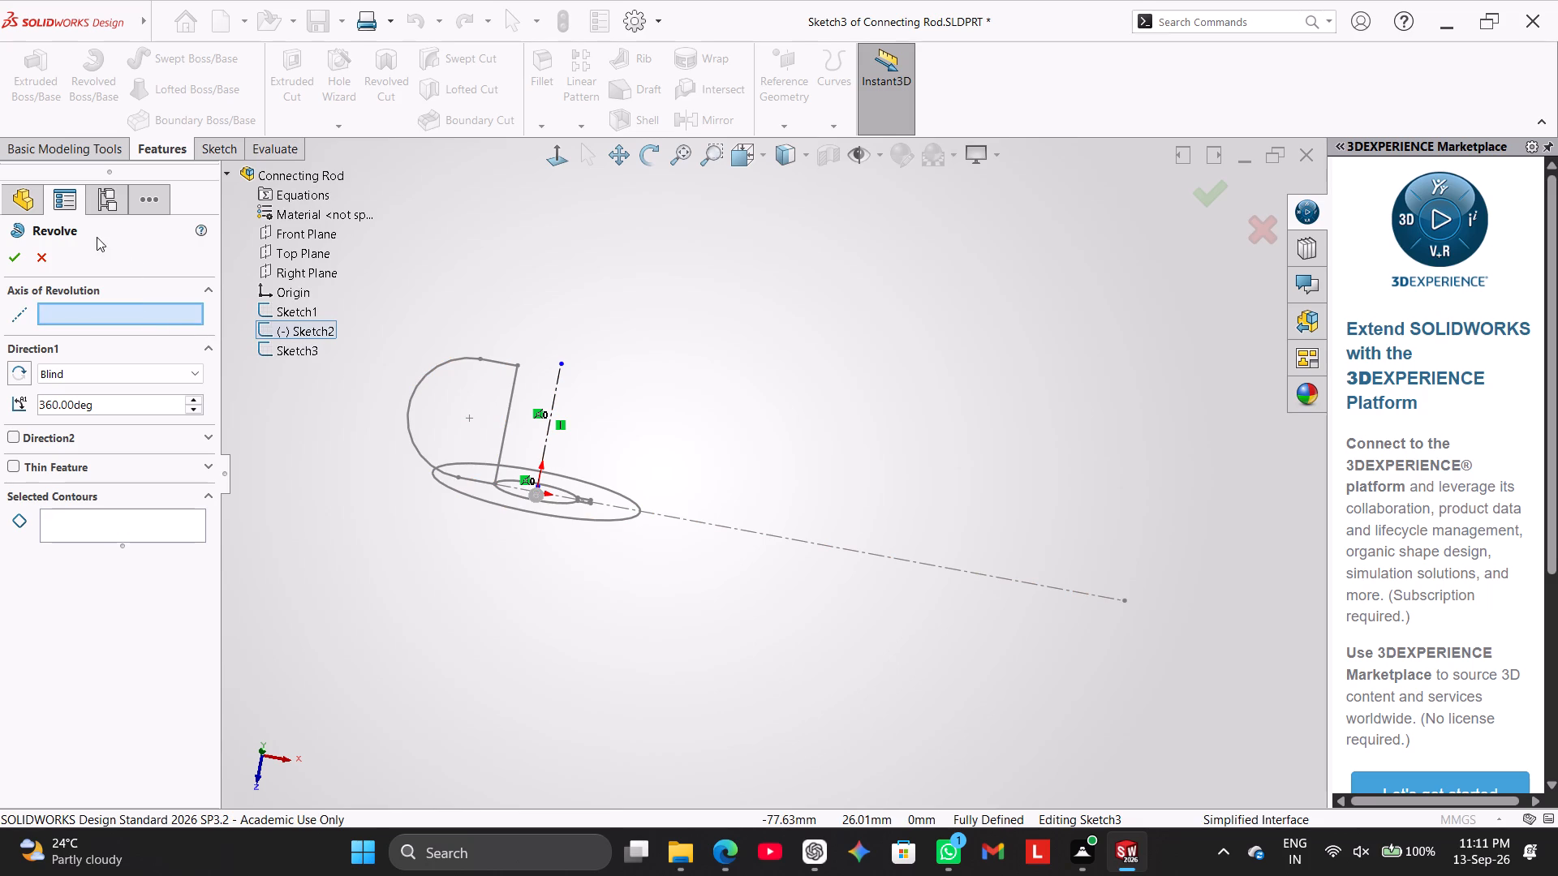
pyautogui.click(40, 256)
# Open the D-shaped profile's sketch for editing.
pyautogui.doubleClick(438, 365)
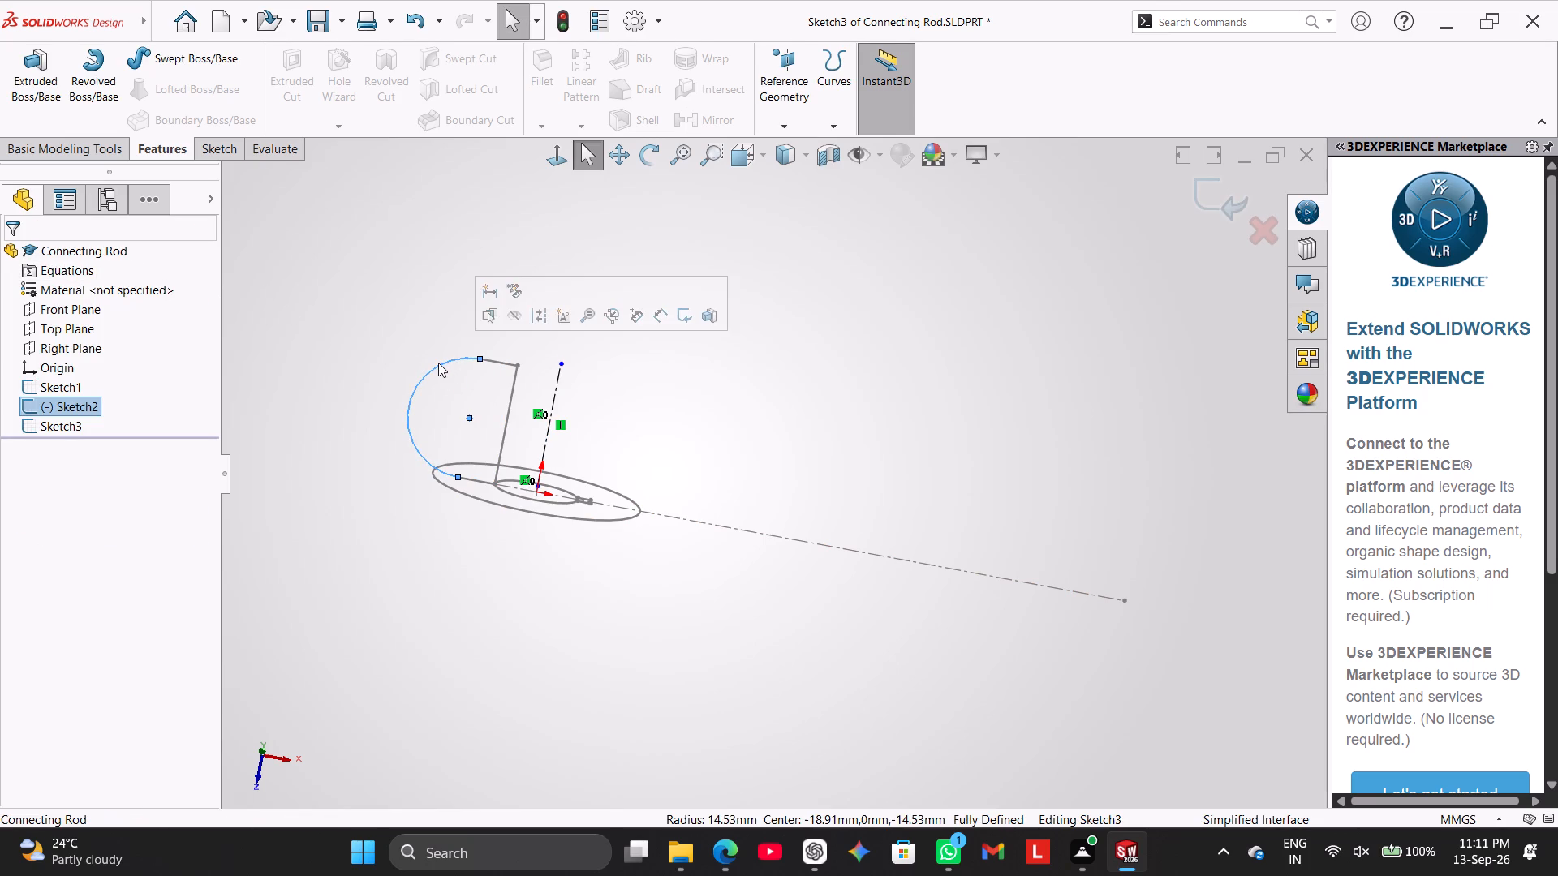
pyautogui.doubleClick(438, 363)
pyautogui.scroll(2, 446, 369)
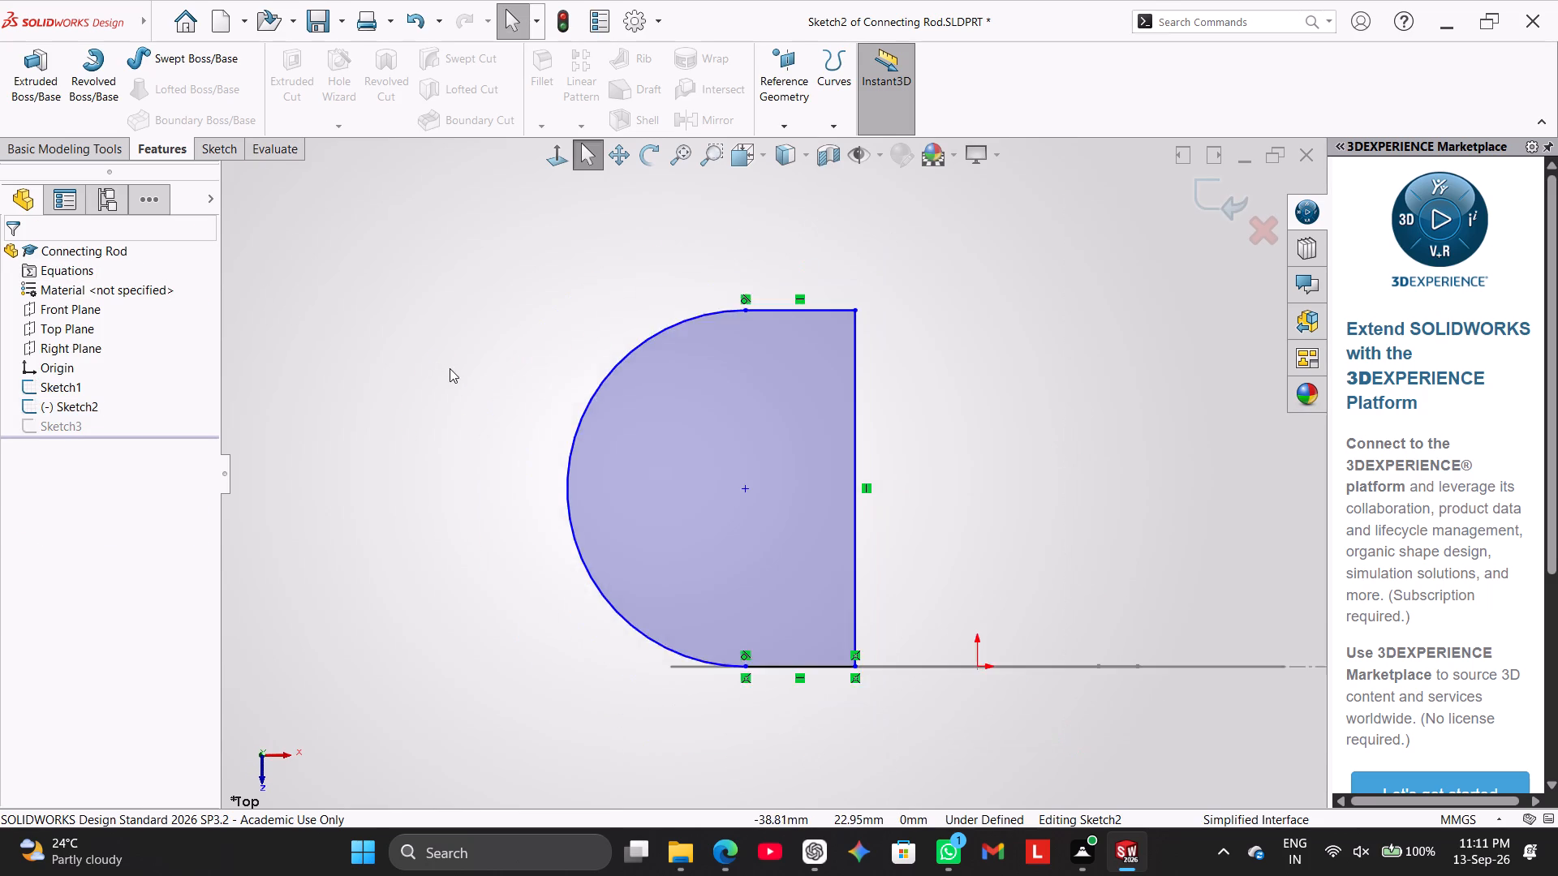
pyautogui.scroll(2, 450, 368)
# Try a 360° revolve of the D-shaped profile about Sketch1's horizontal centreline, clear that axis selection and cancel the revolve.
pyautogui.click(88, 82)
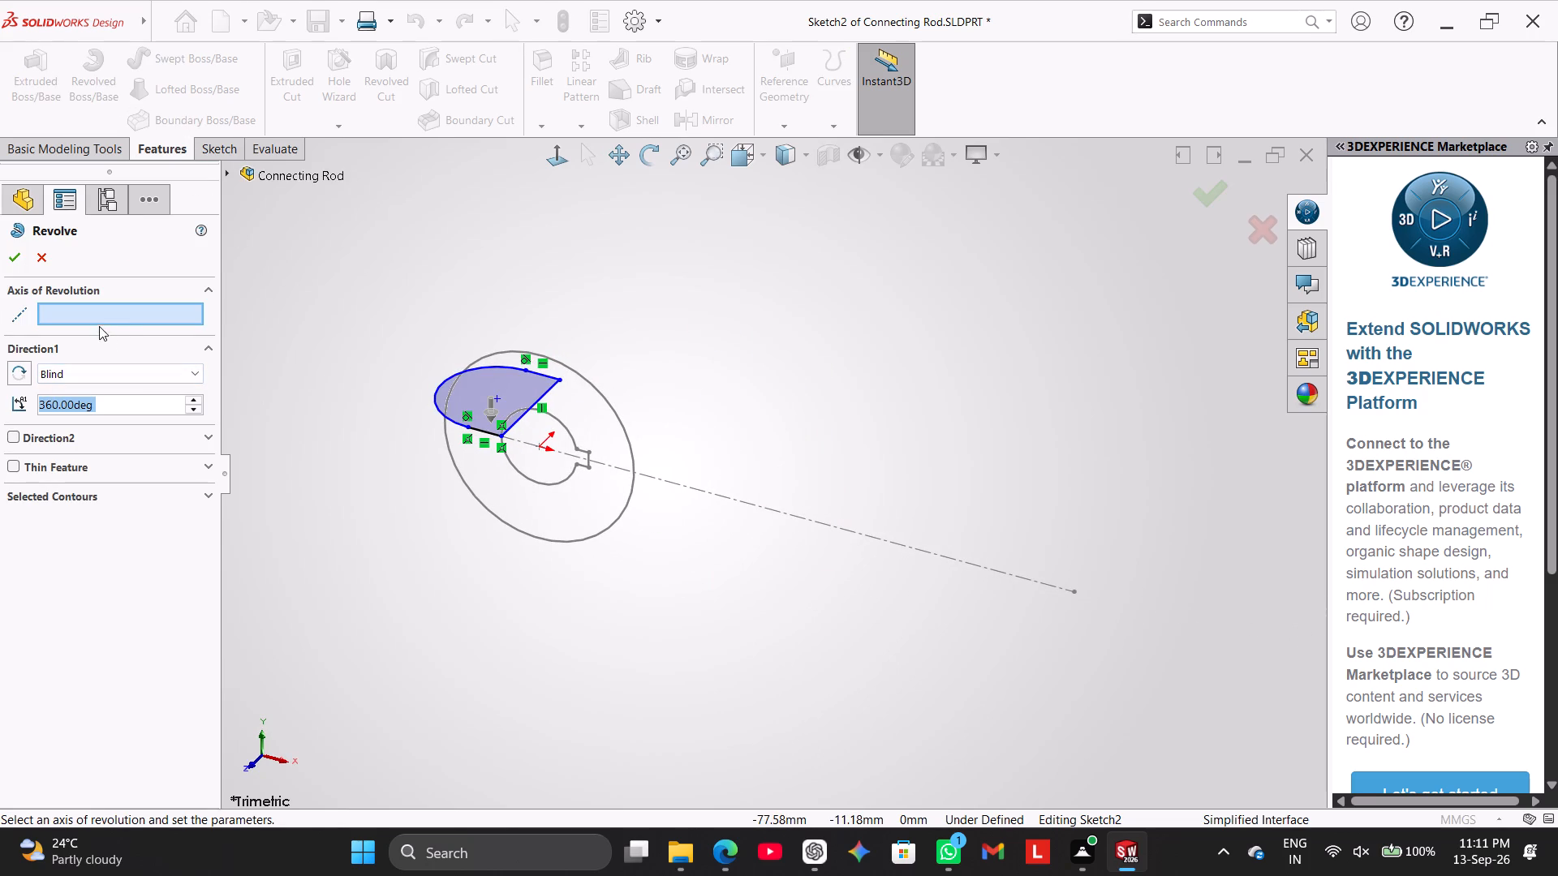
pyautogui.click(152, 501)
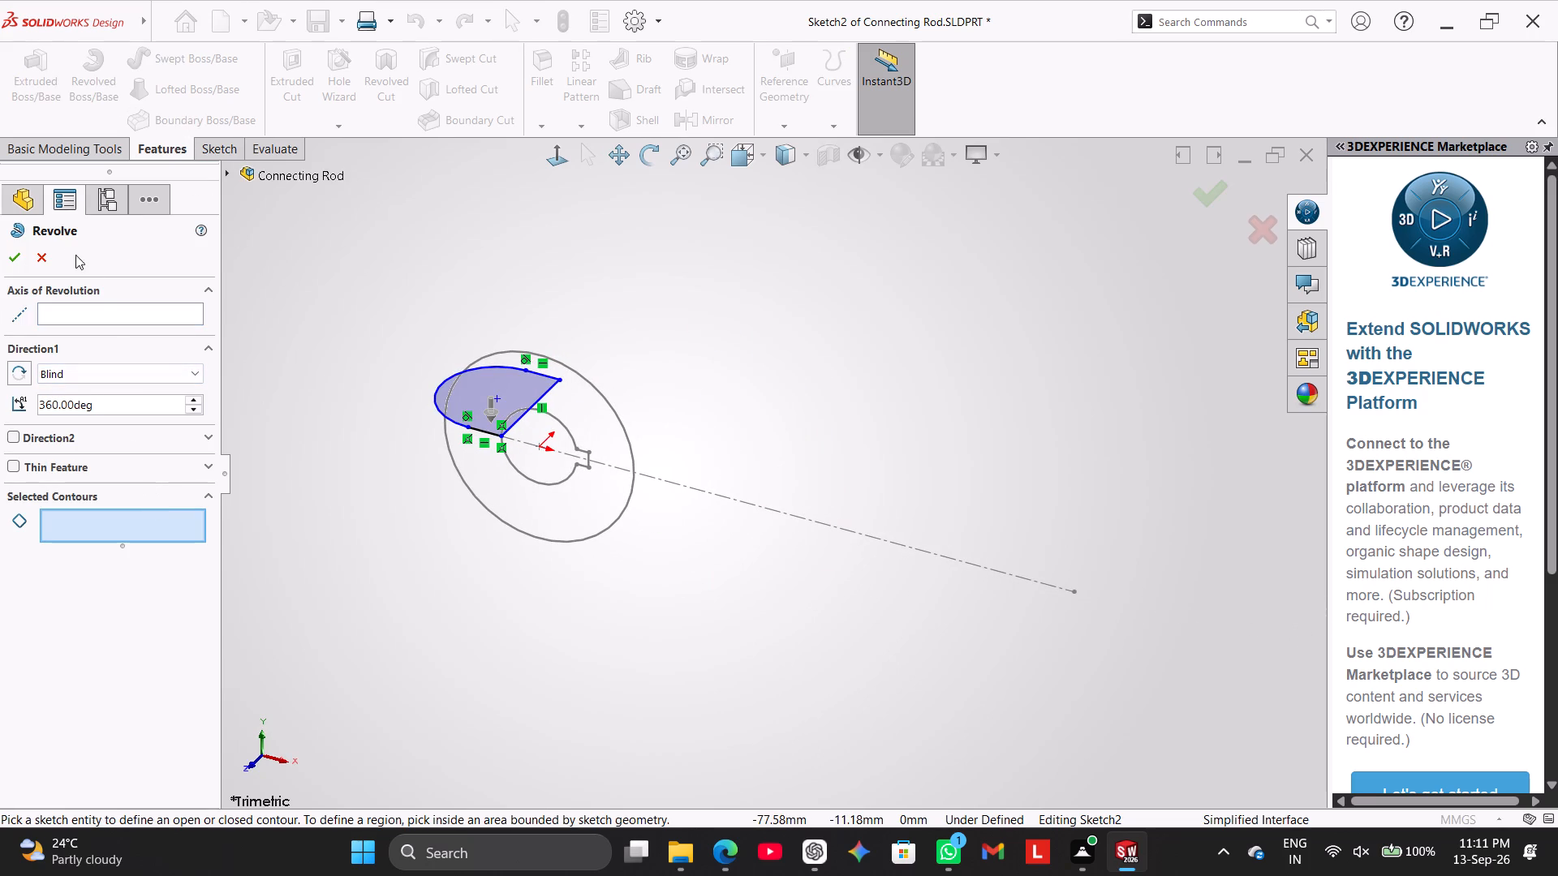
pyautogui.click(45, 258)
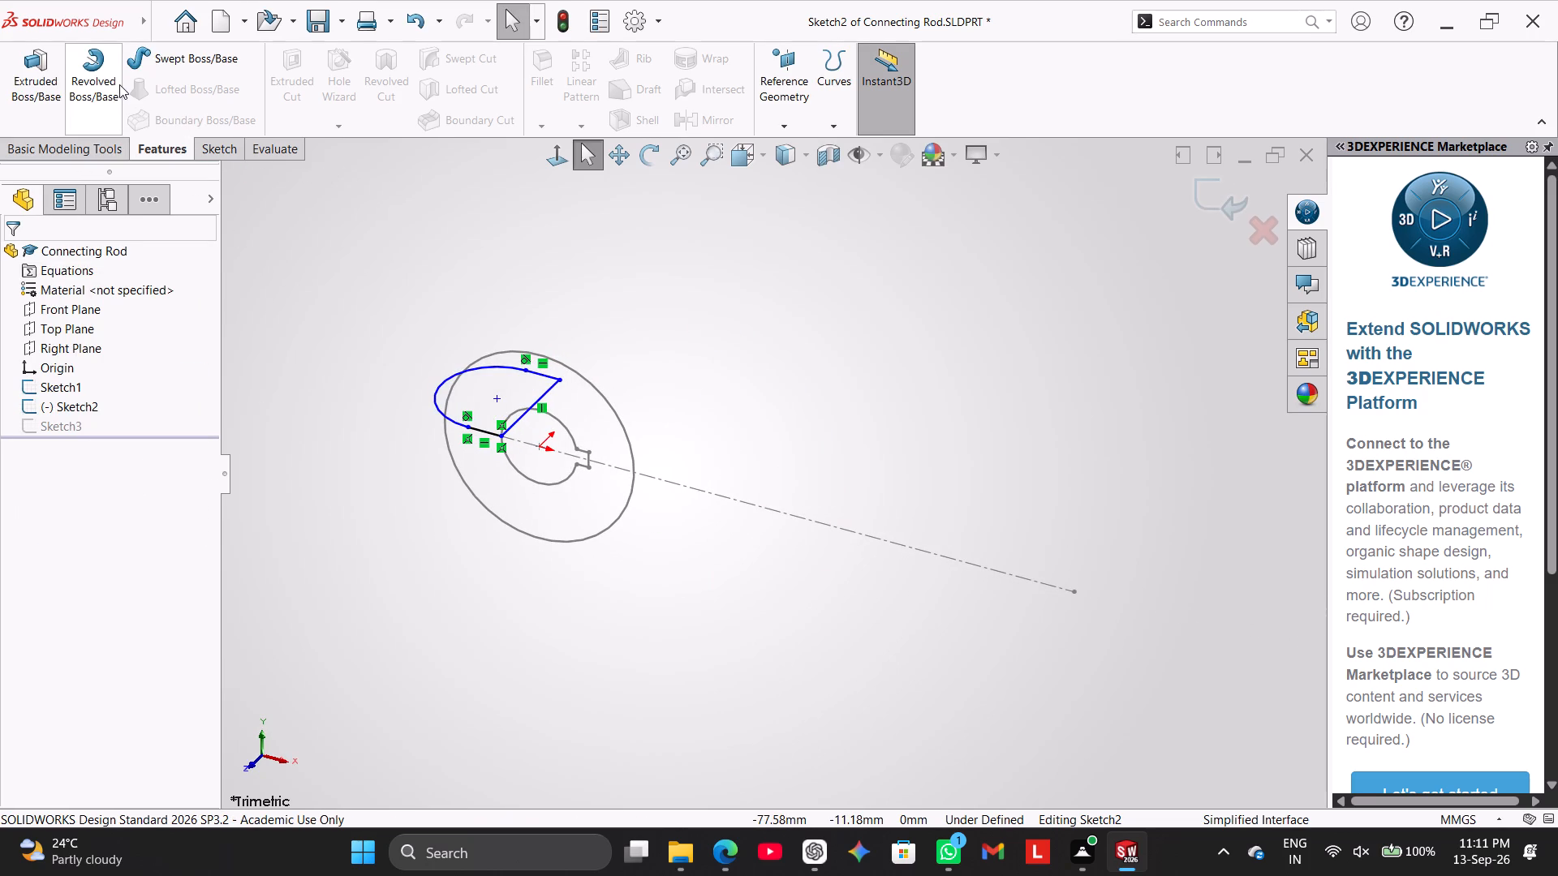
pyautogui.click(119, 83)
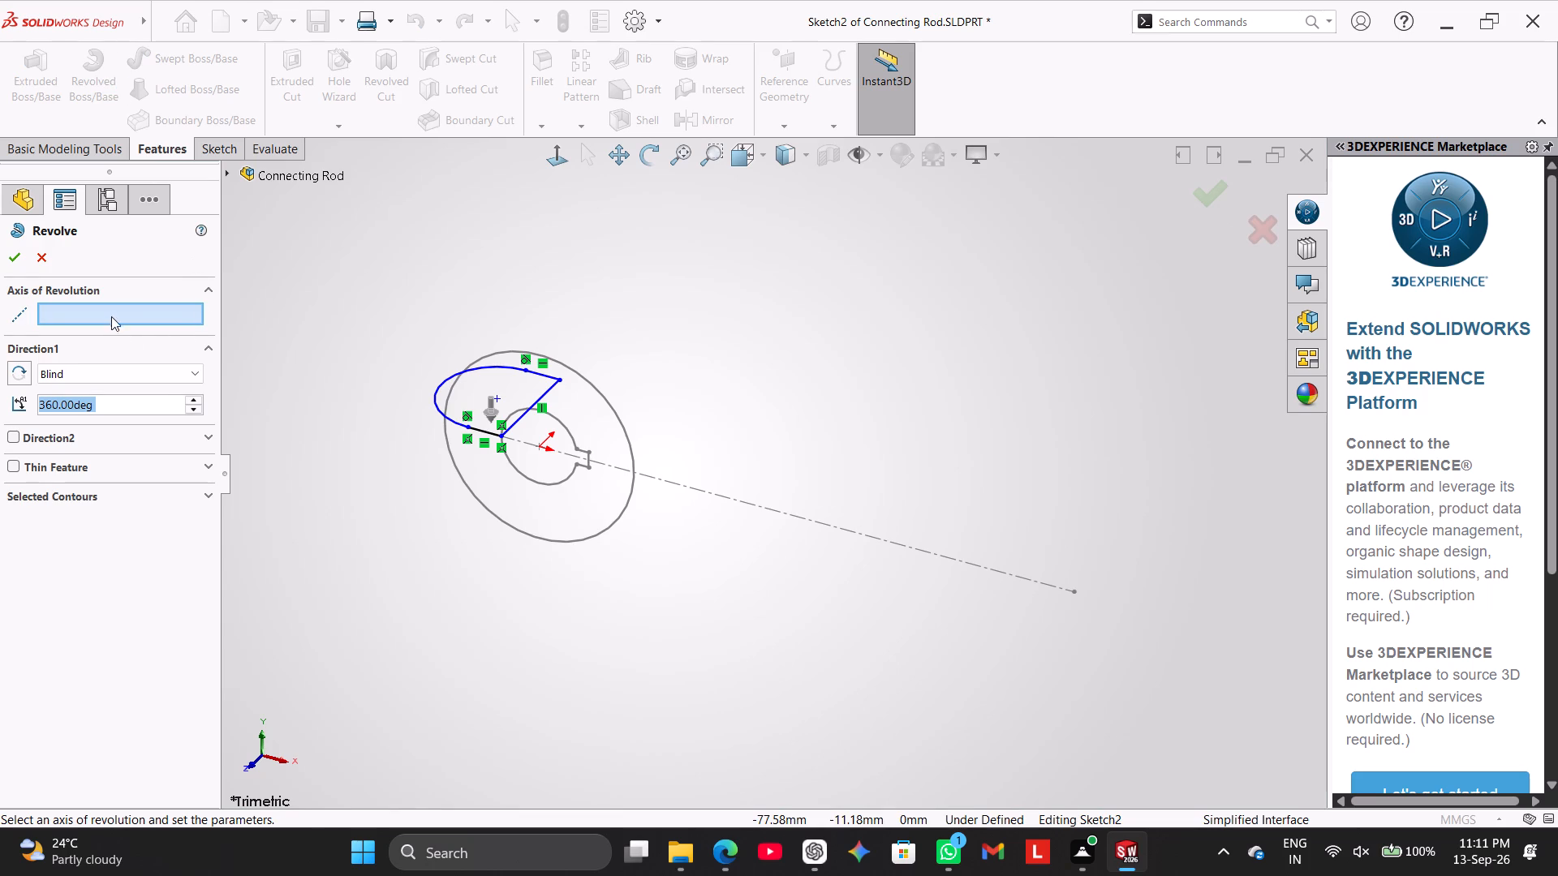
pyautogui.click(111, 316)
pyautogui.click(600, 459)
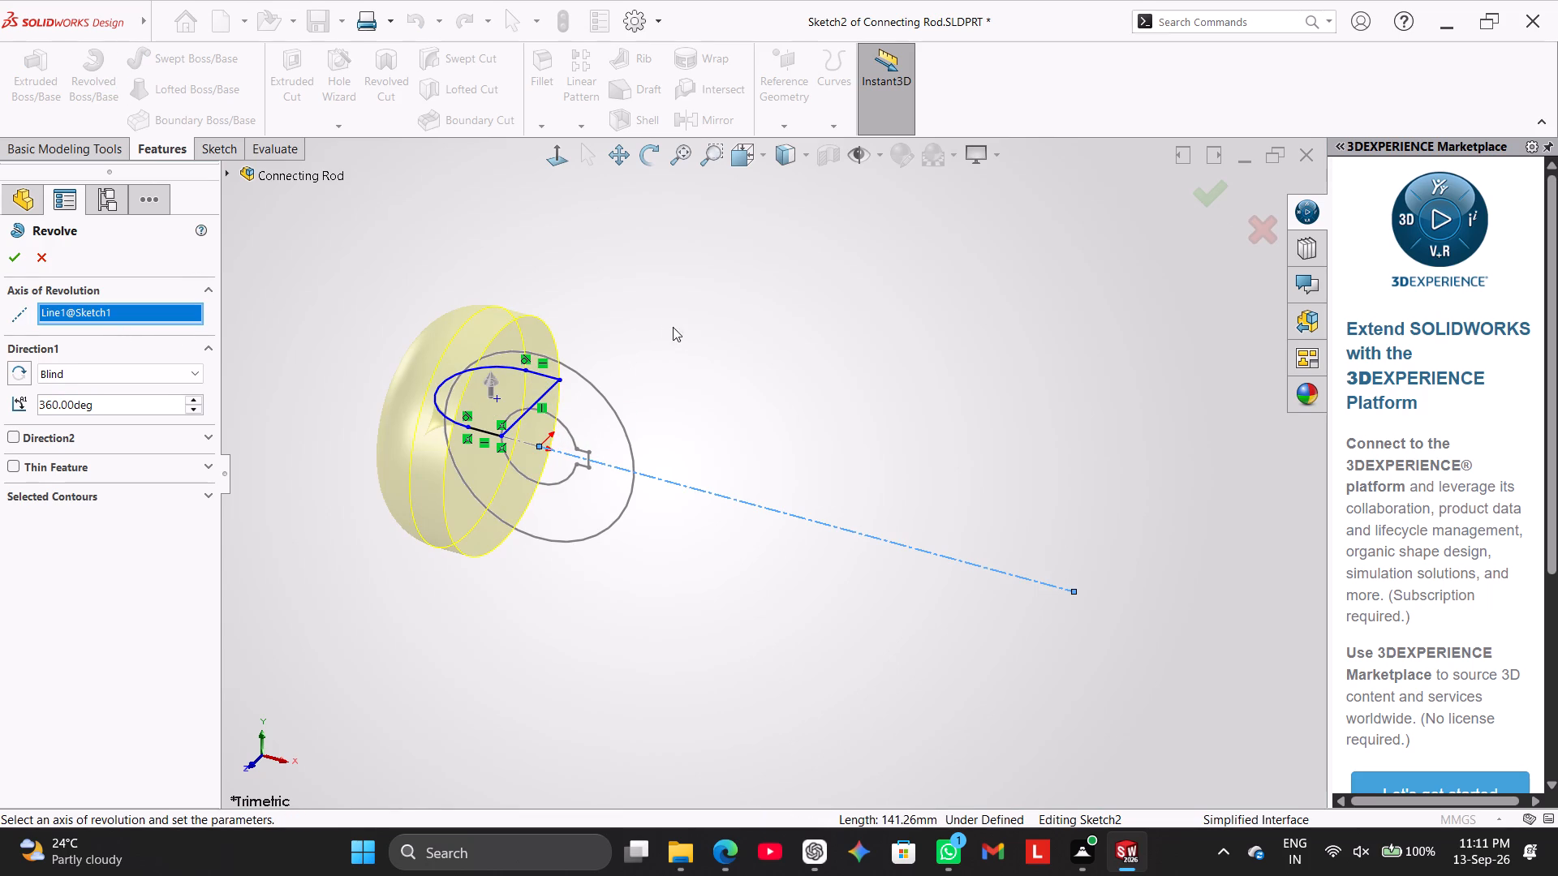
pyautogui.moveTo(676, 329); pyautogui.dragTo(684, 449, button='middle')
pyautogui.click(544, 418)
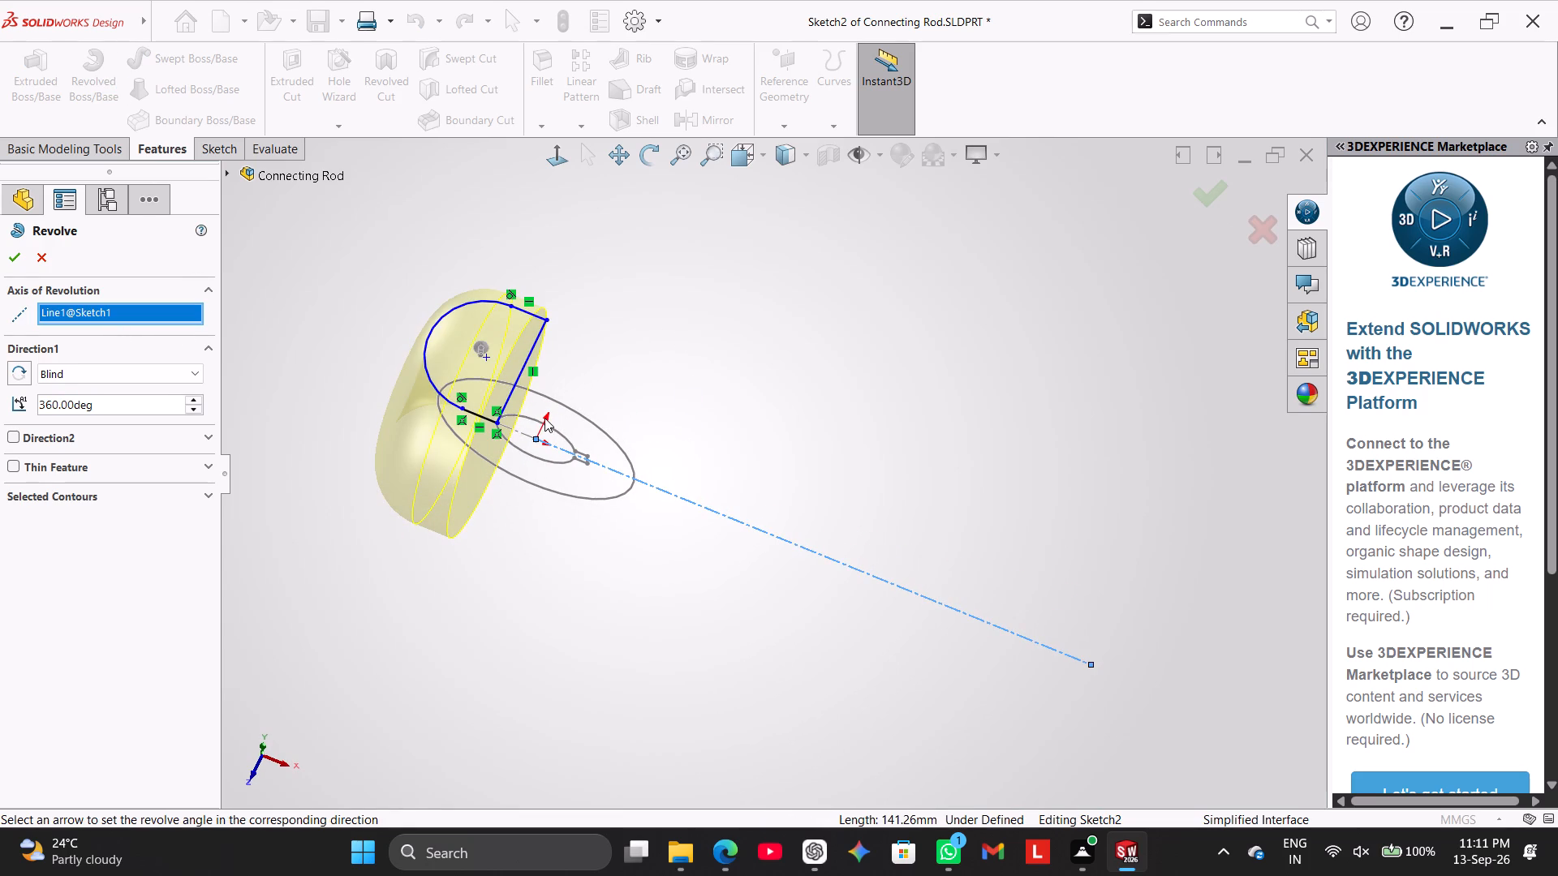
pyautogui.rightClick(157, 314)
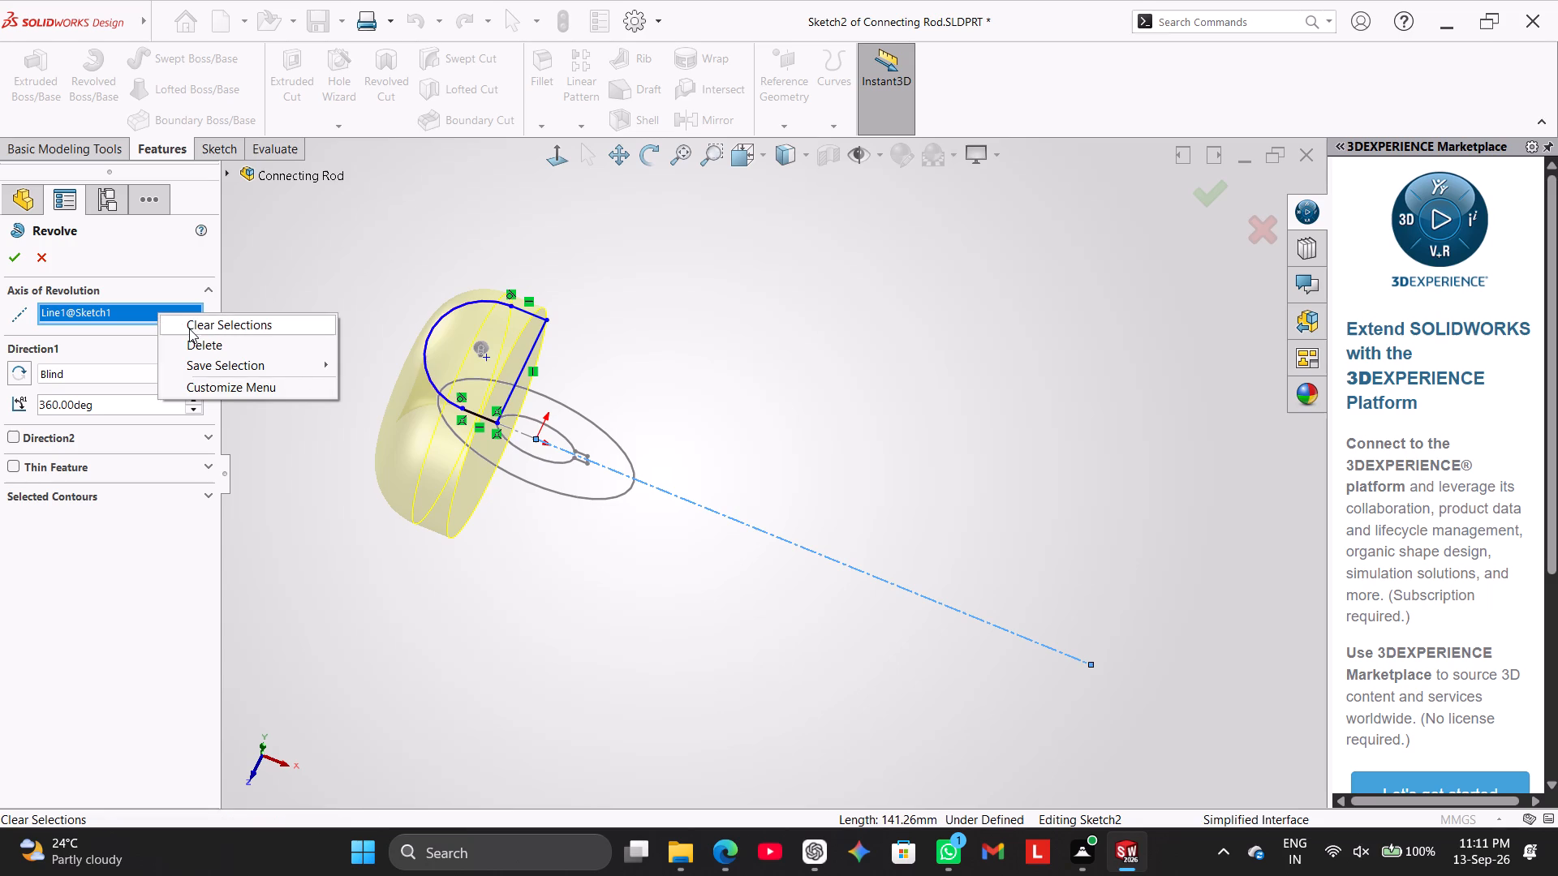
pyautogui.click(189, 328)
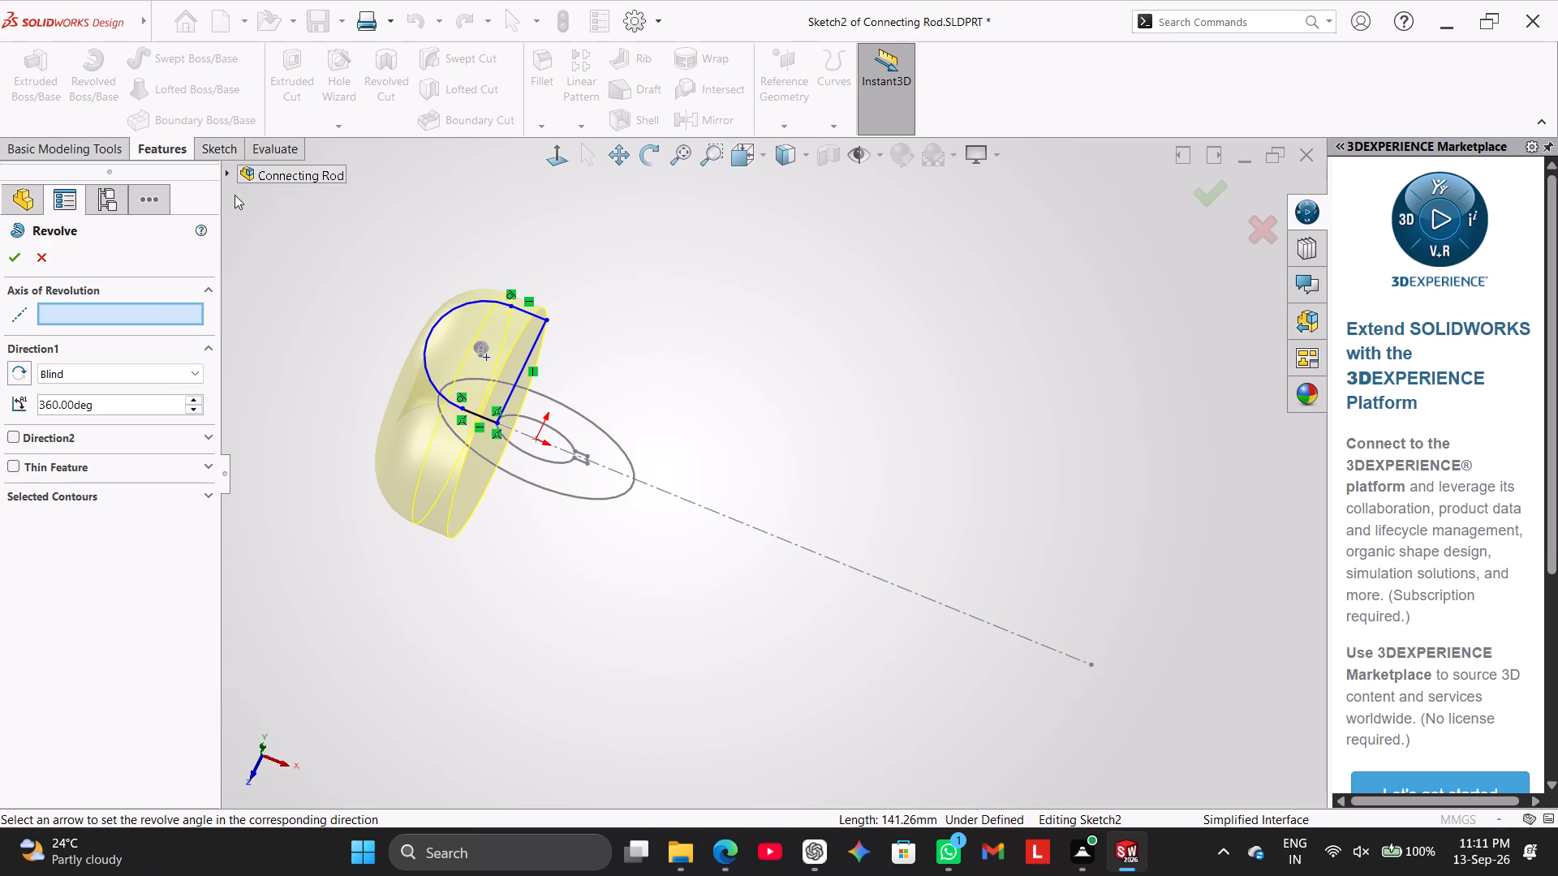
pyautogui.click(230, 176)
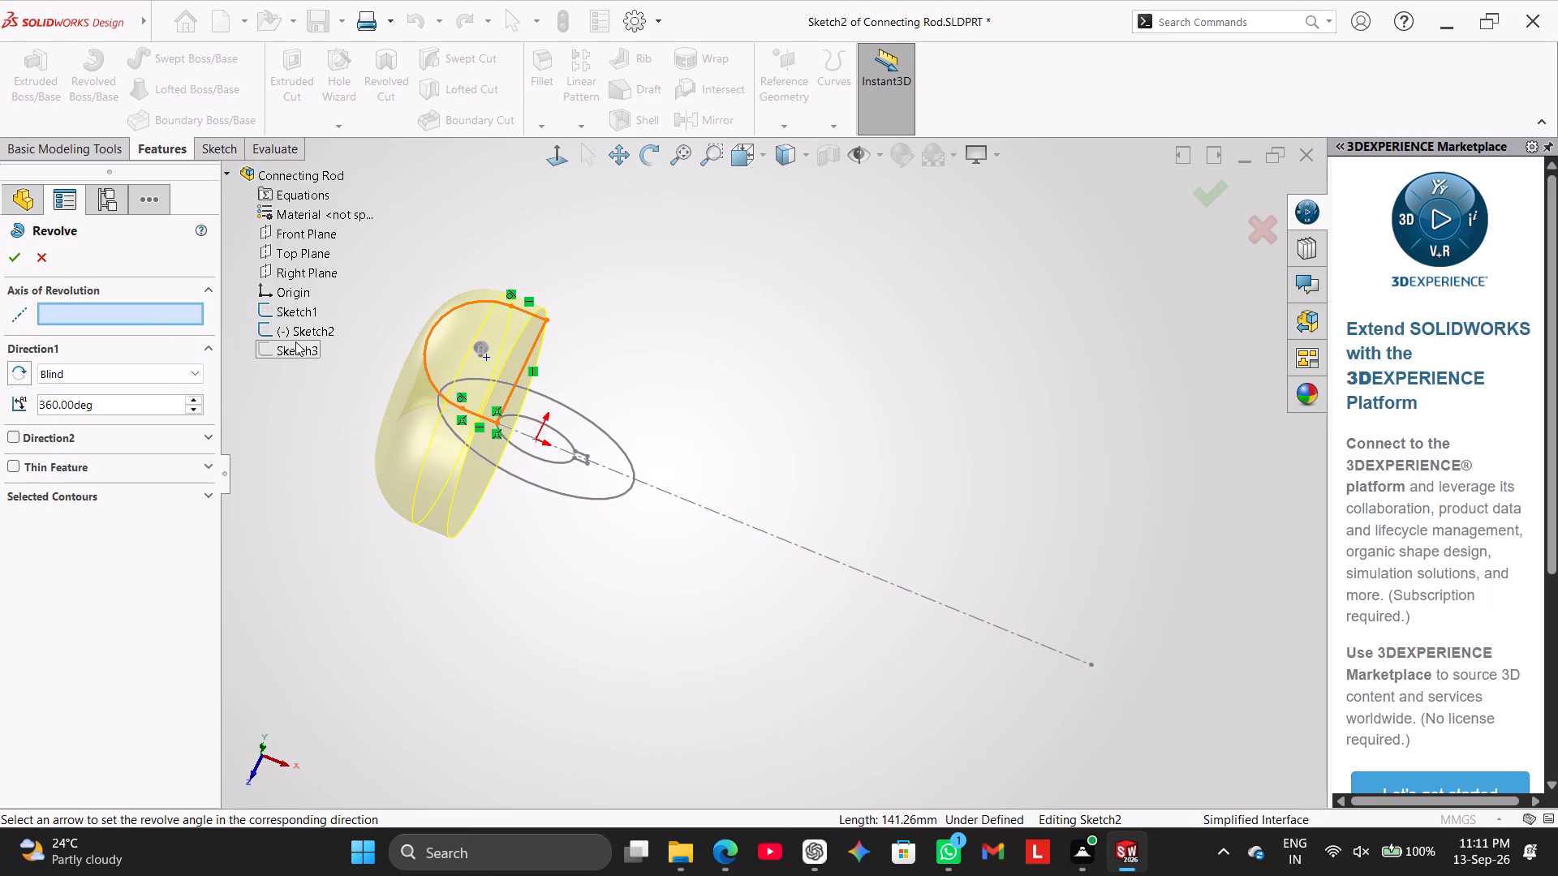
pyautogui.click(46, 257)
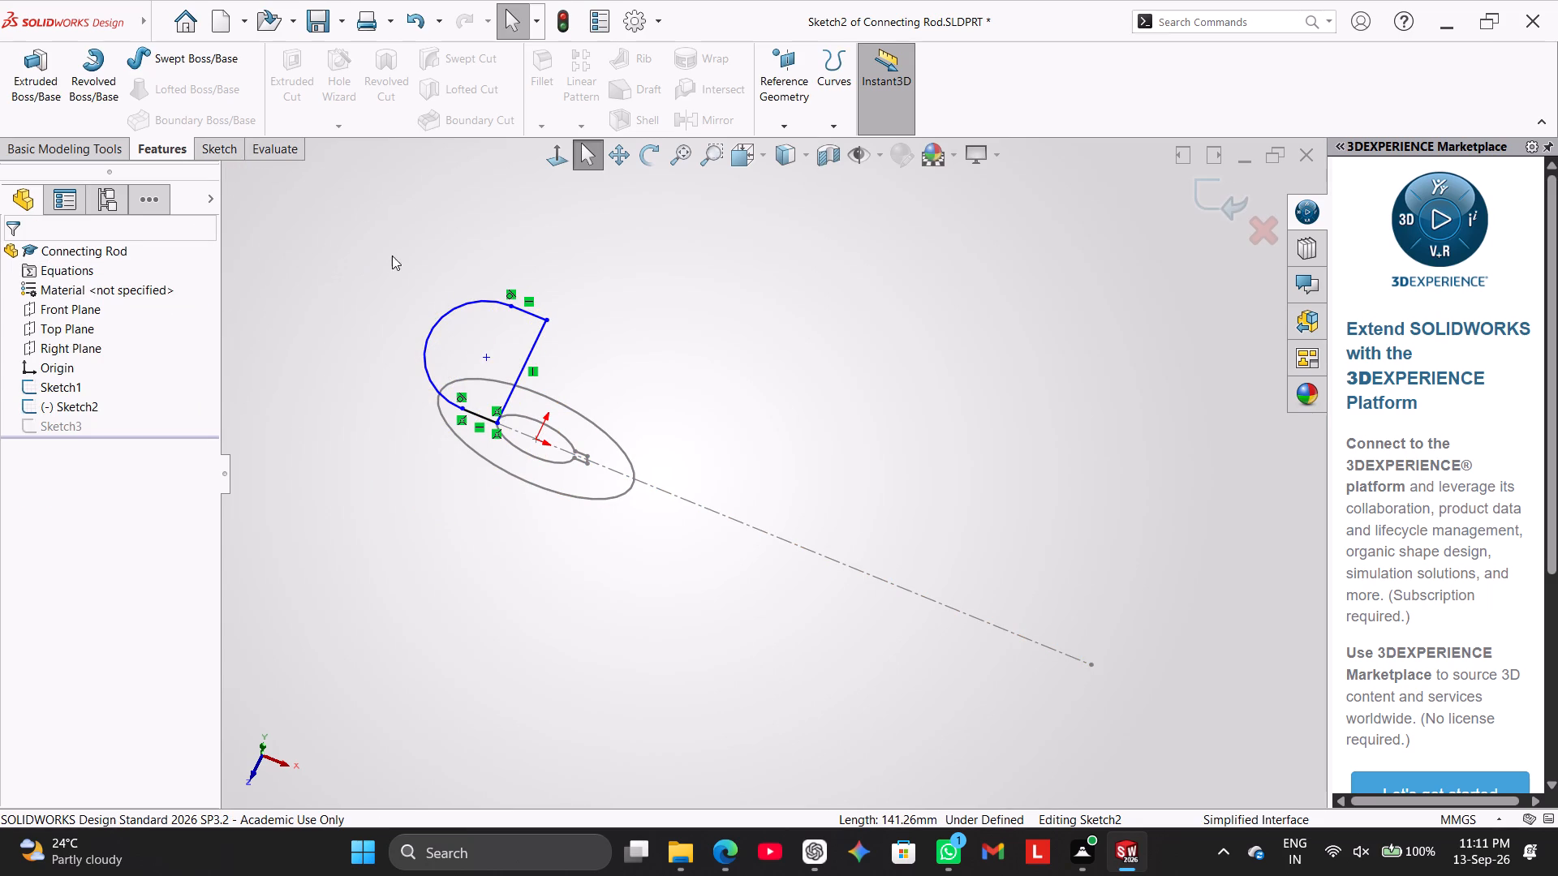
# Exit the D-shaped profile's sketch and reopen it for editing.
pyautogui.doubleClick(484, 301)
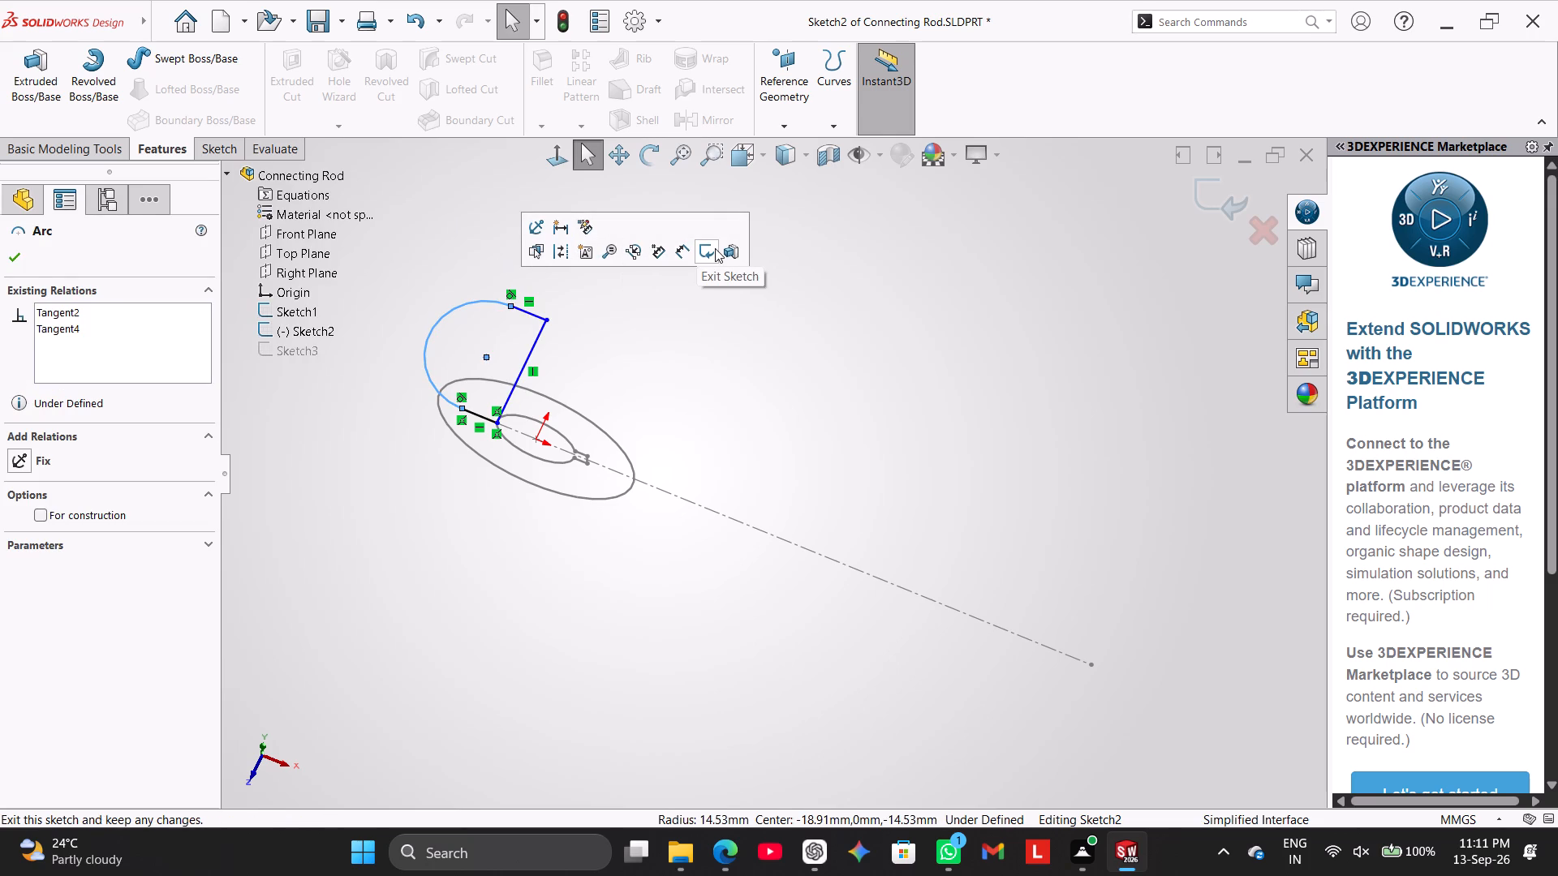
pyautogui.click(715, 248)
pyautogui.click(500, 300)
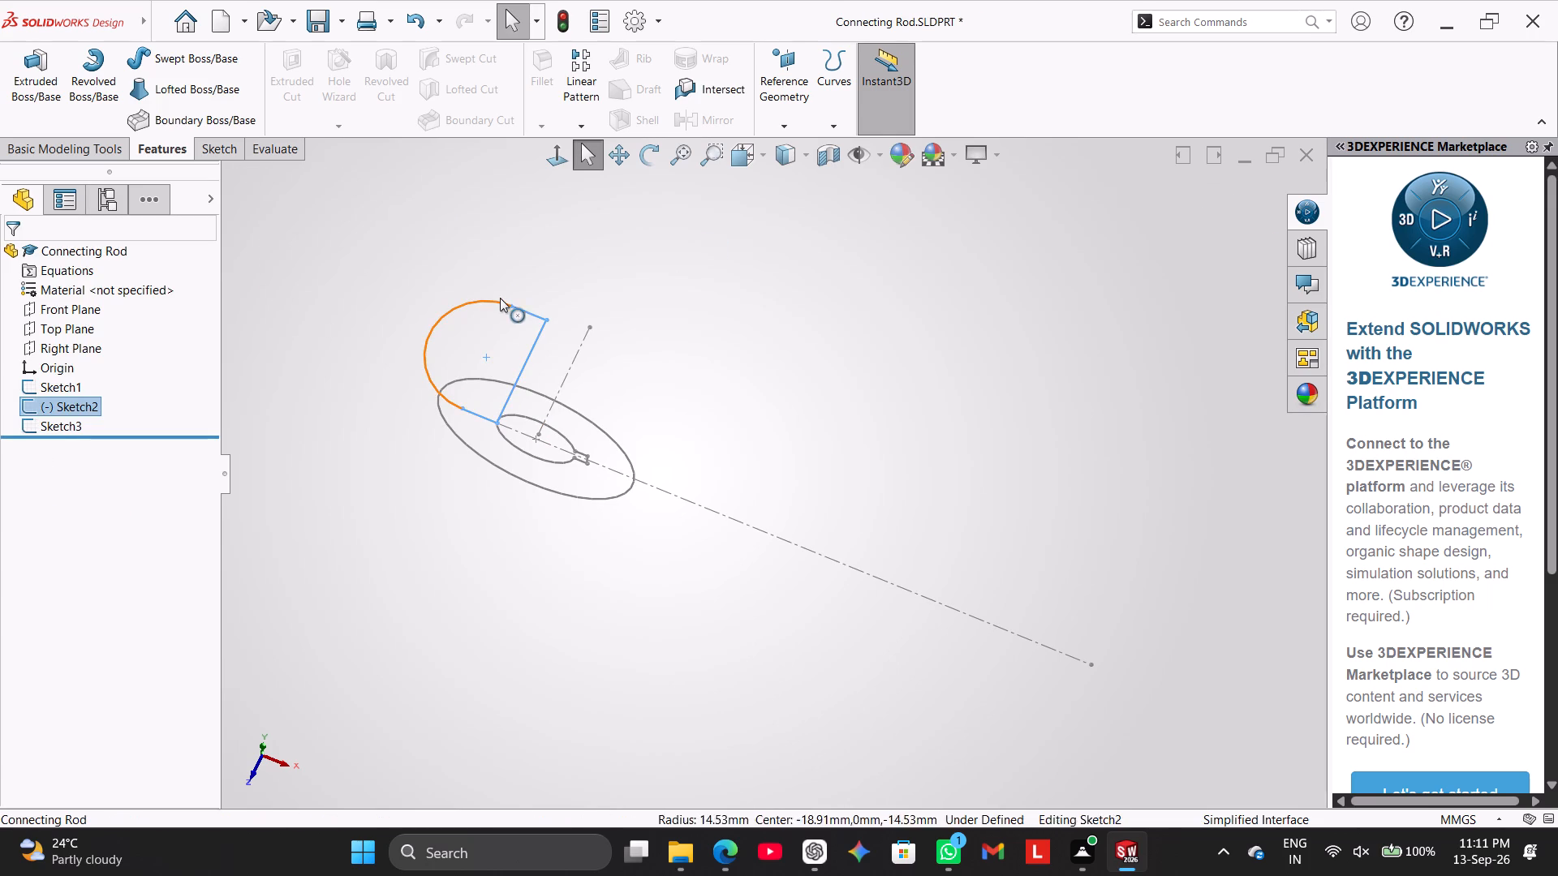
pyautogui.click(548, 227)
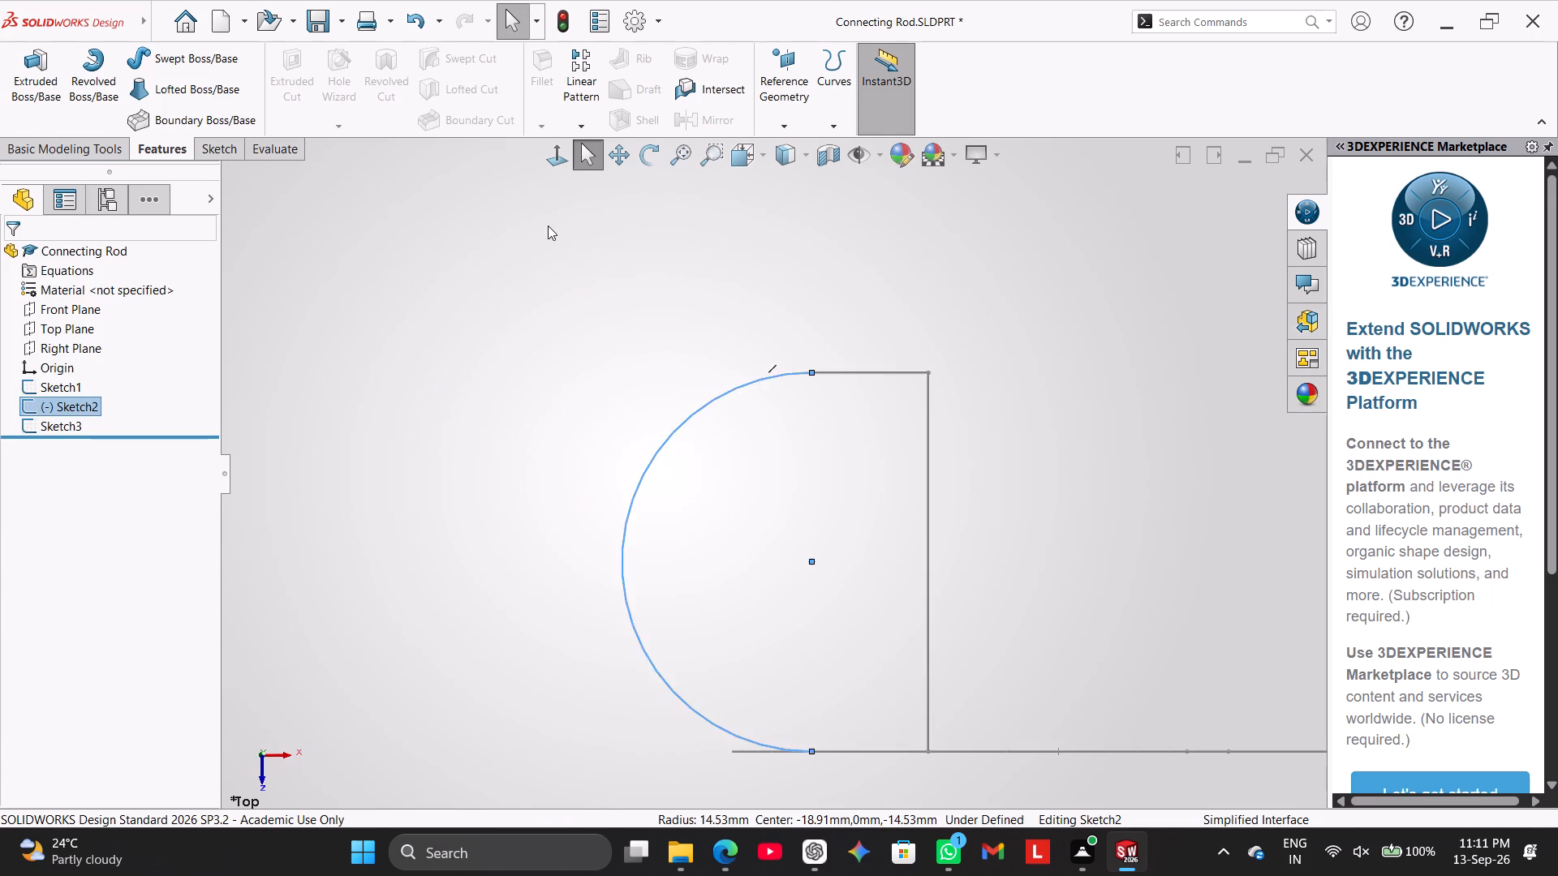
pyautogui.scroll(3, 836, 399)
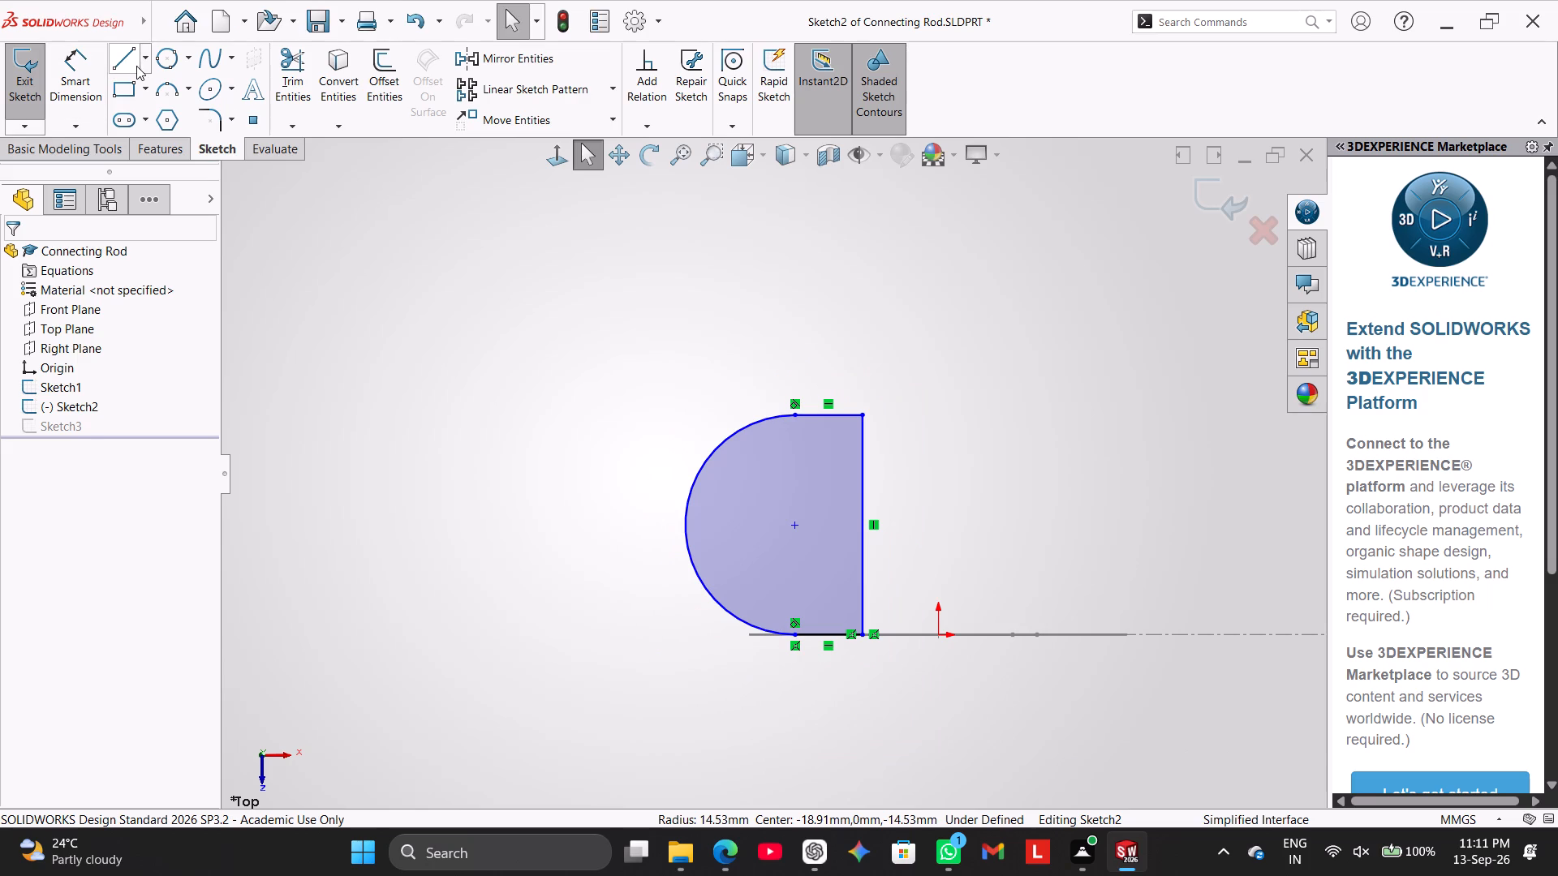
# Draw a line about 29 mm long from the origin, beside the D-shaped profile's straight edge, and constrain it vertical.
pyautogui.click(143, 67)
pyautogui.click(162, 113)
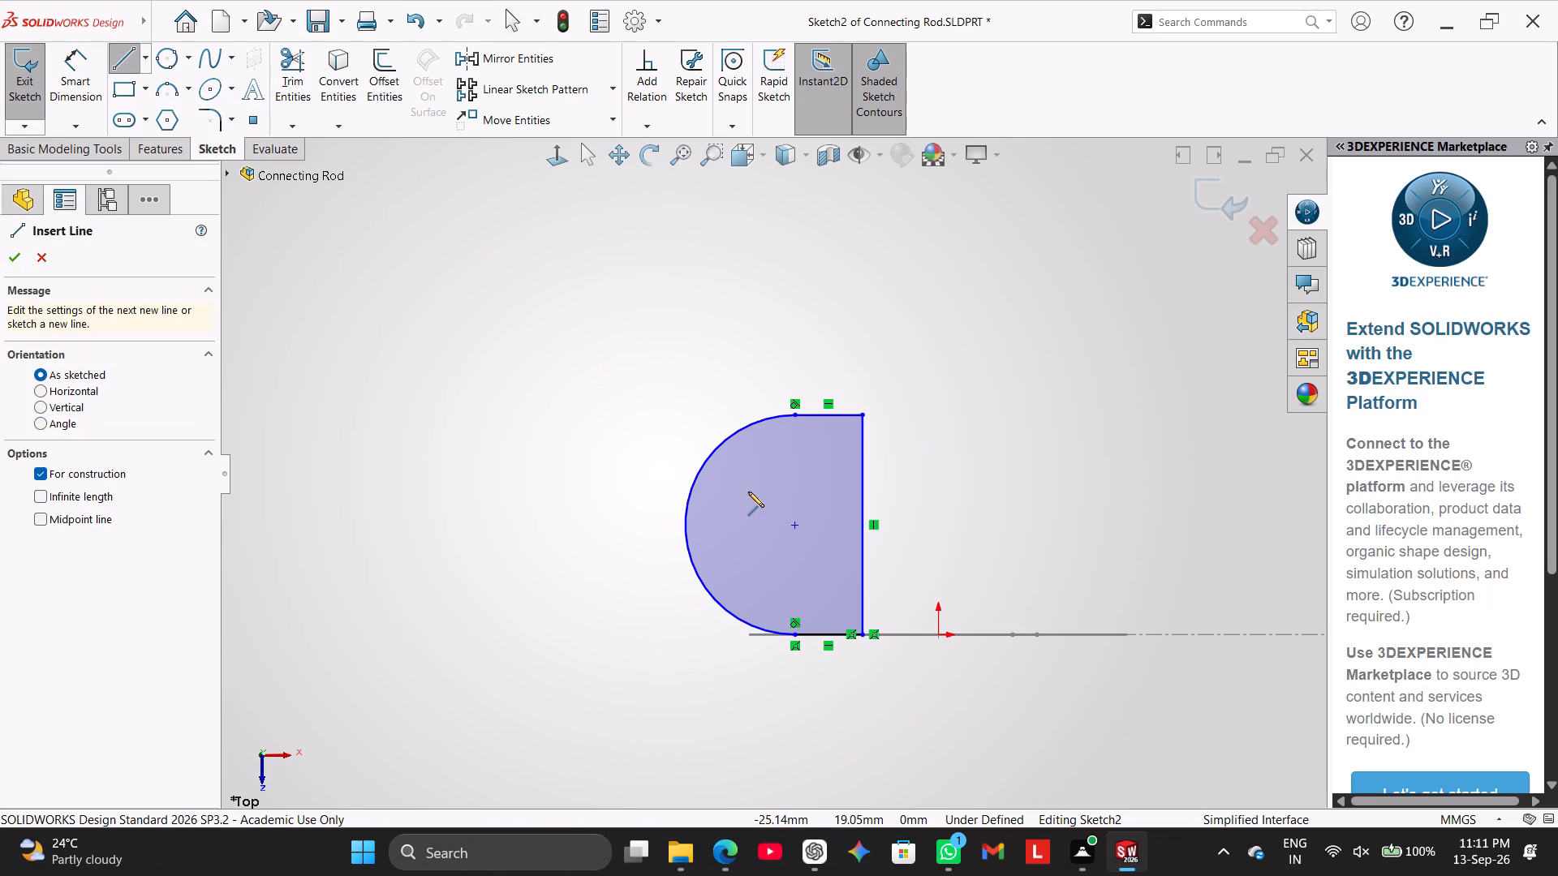
pyautogui.click(146, 54)
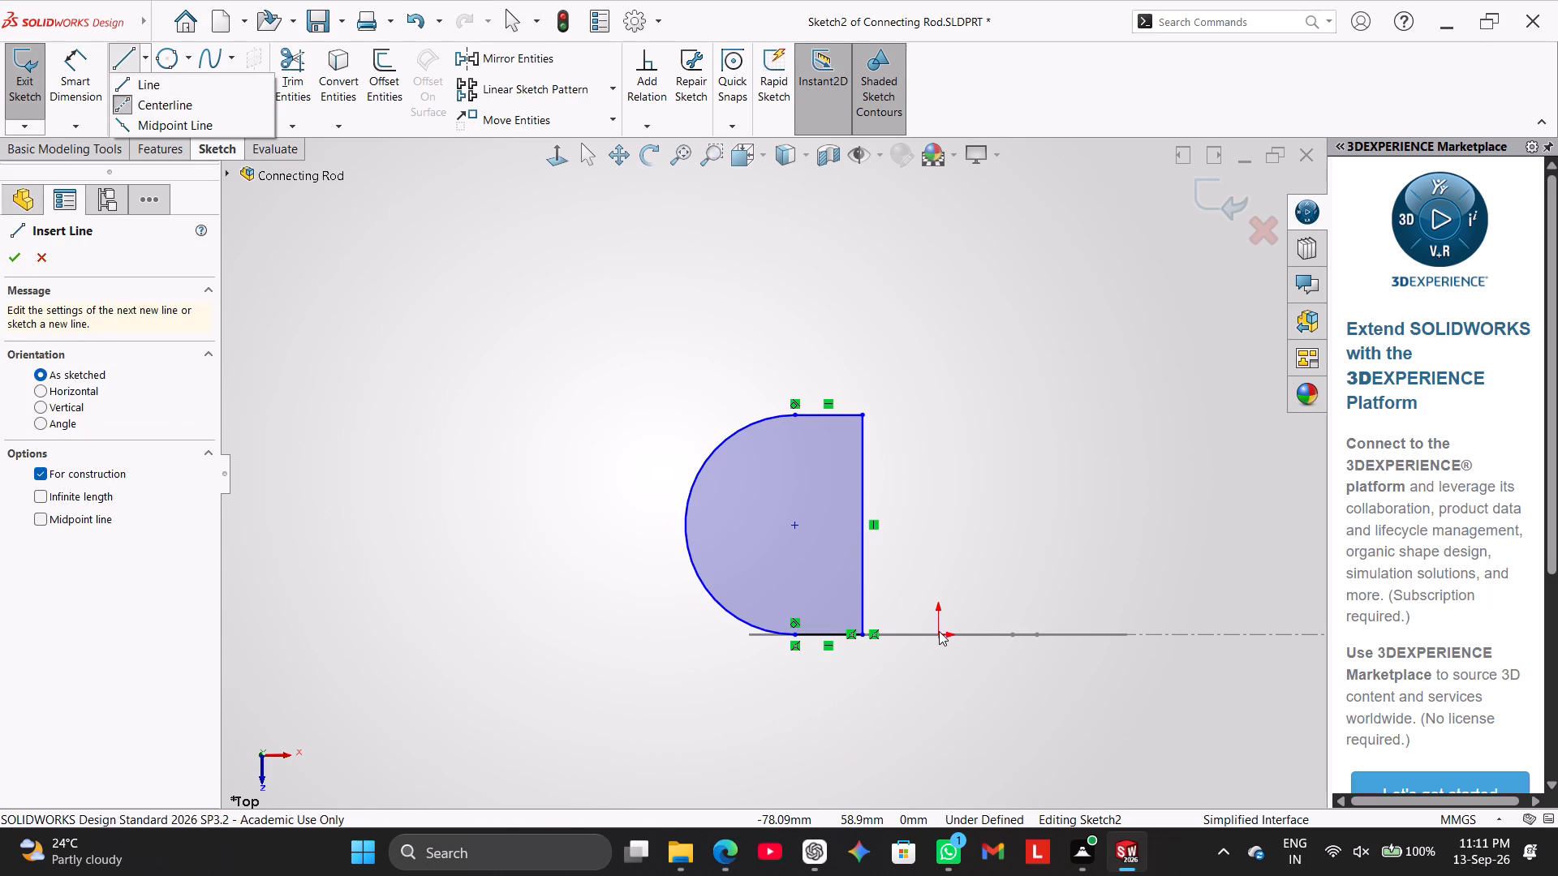
pyautogui.click(169, 104)
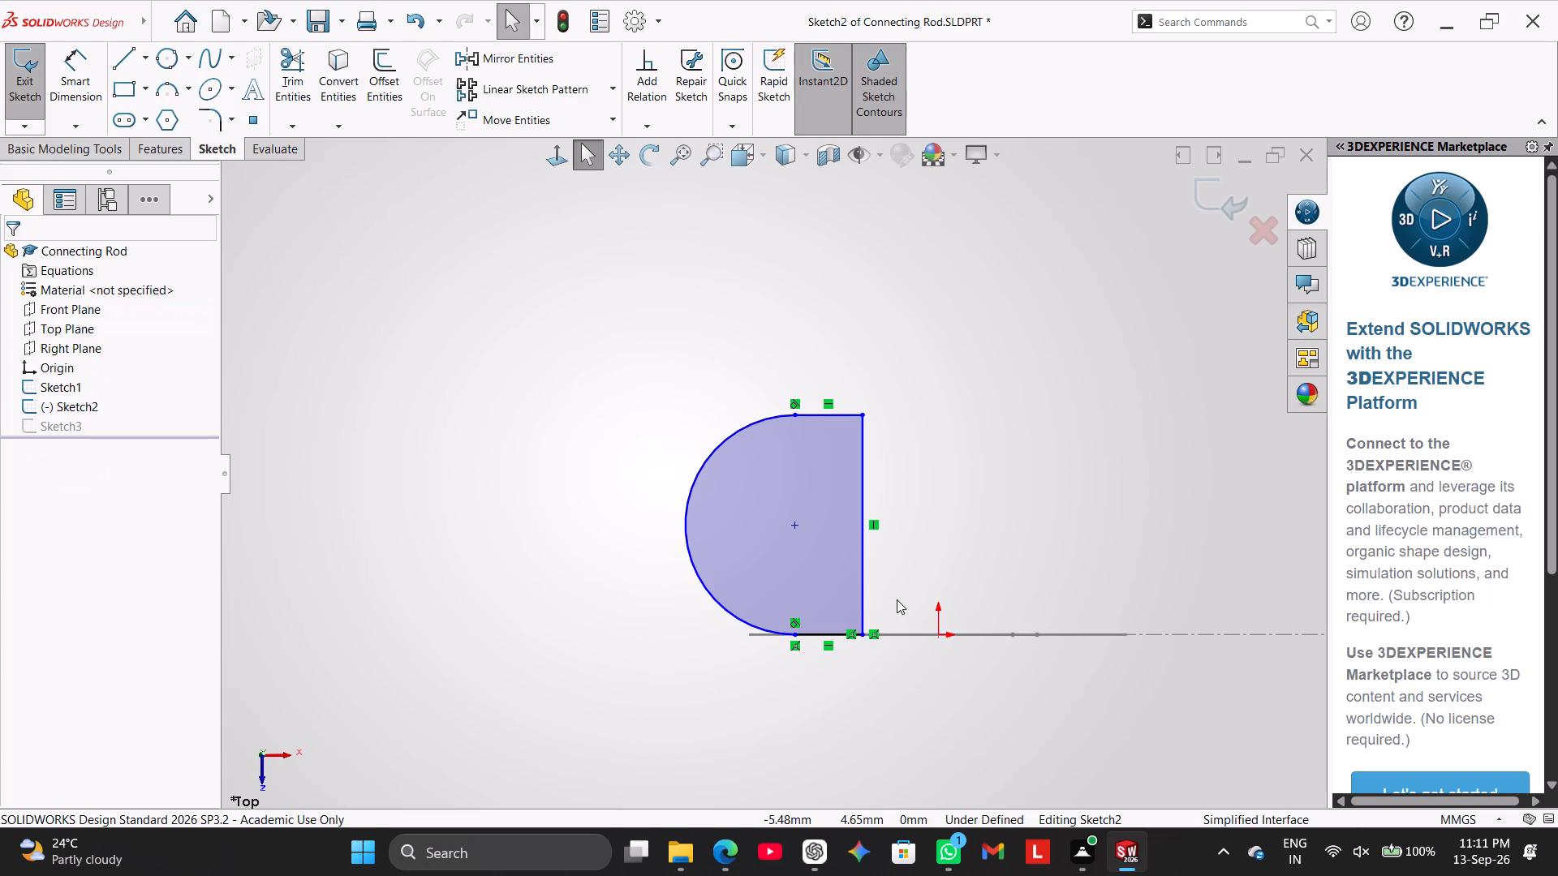
pyautogui.click(935, 634)
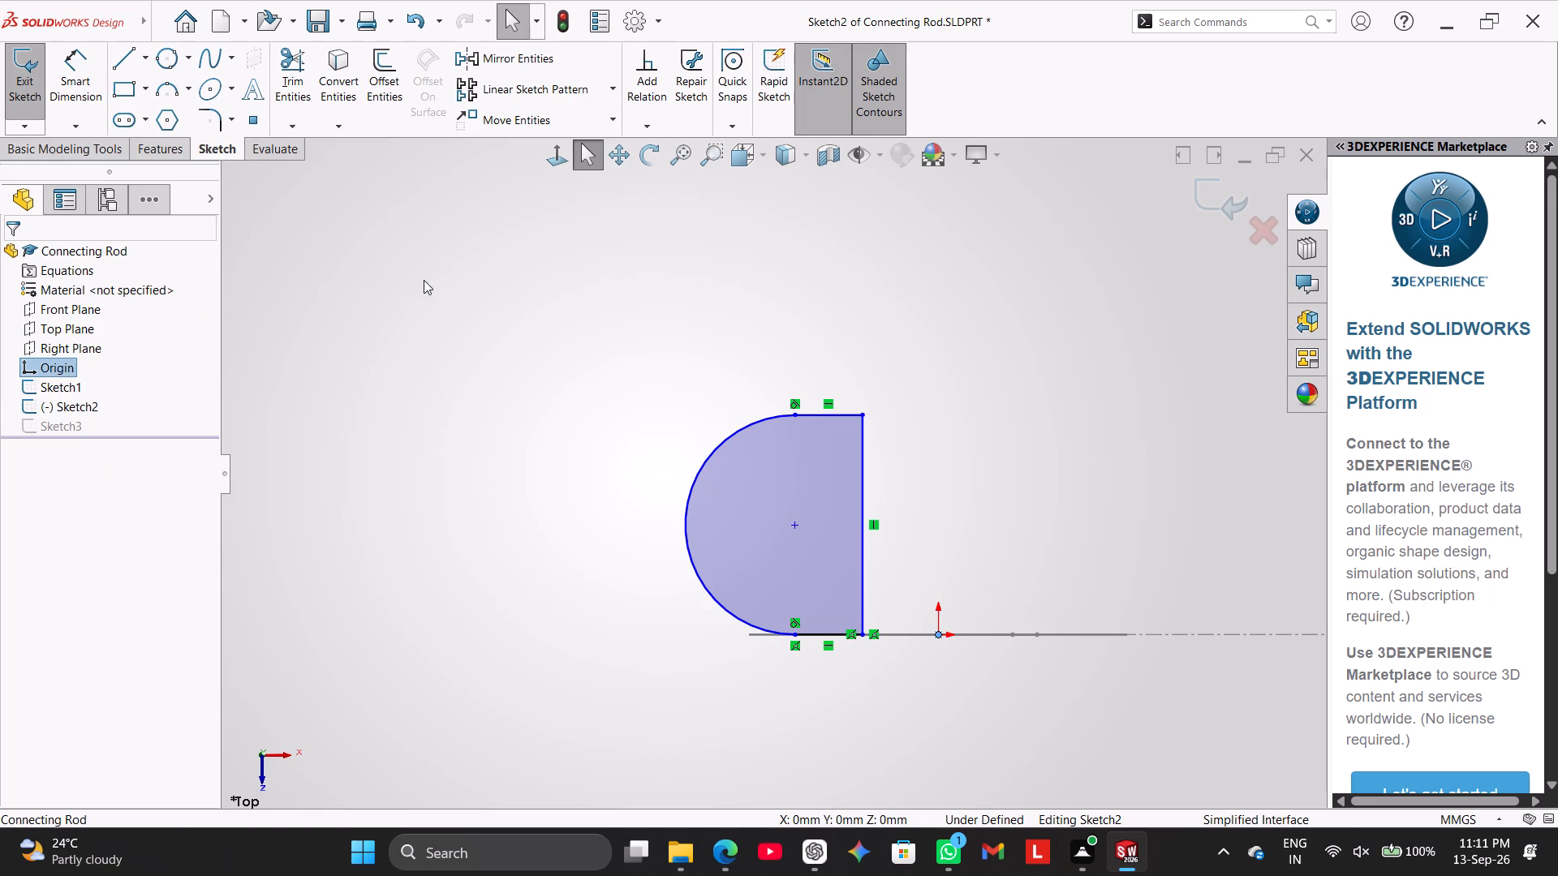
pyautogui.moveTo(423, 301); pyautogui.dragTo(335, 300, button='right')
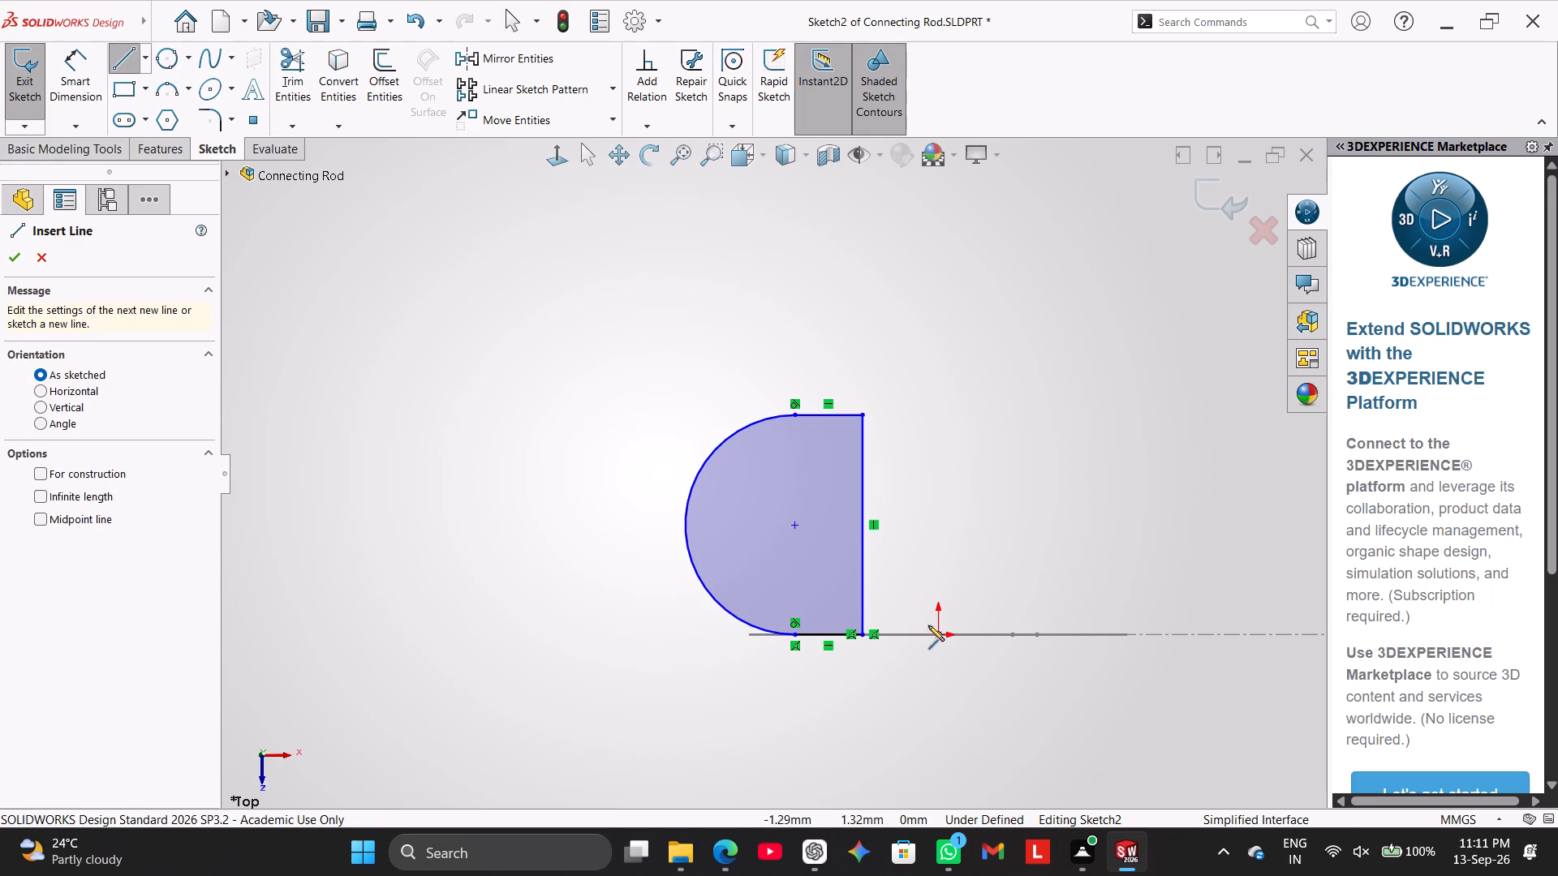
pyautogui.click(937, 632)
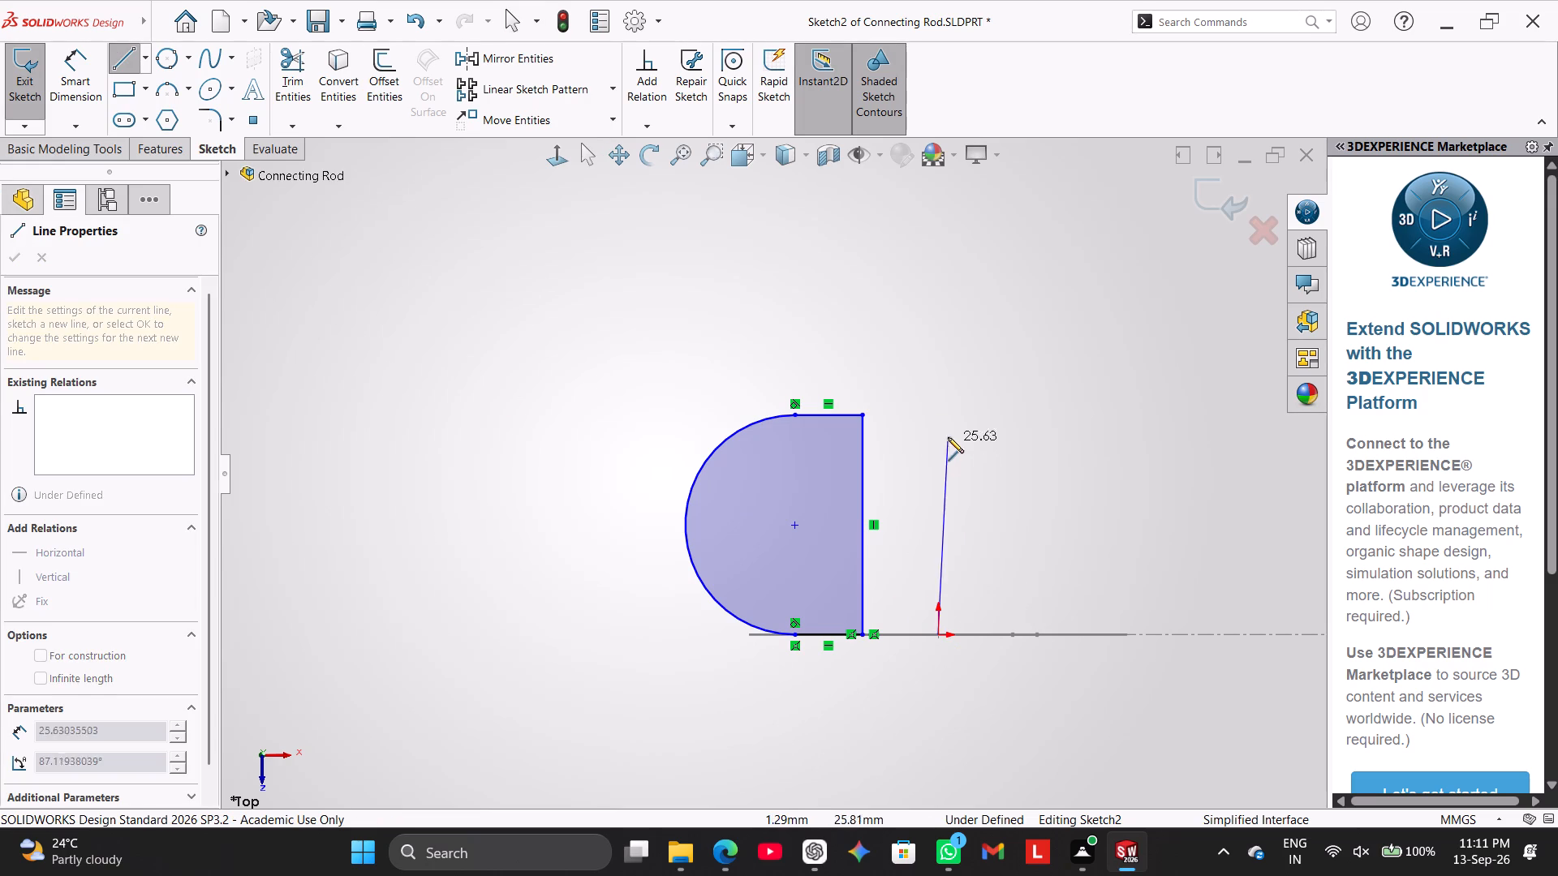
pyautogui.click(933, 414)
pyautogui.rightClick(953, 339)
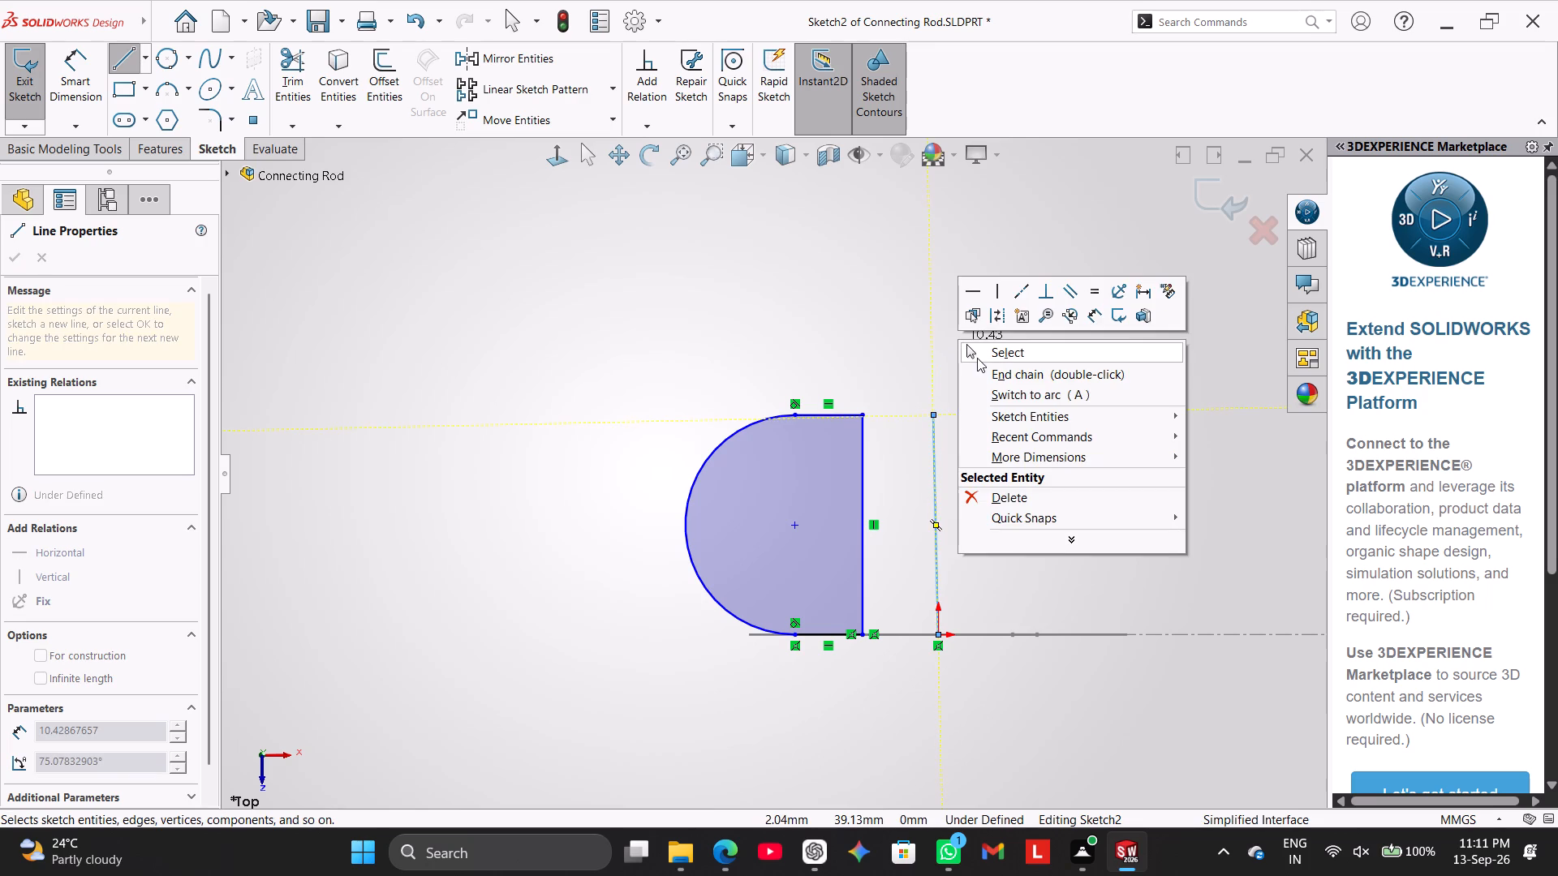
pyautogui.click(981, 347)
pyautogui.click(933, 431)
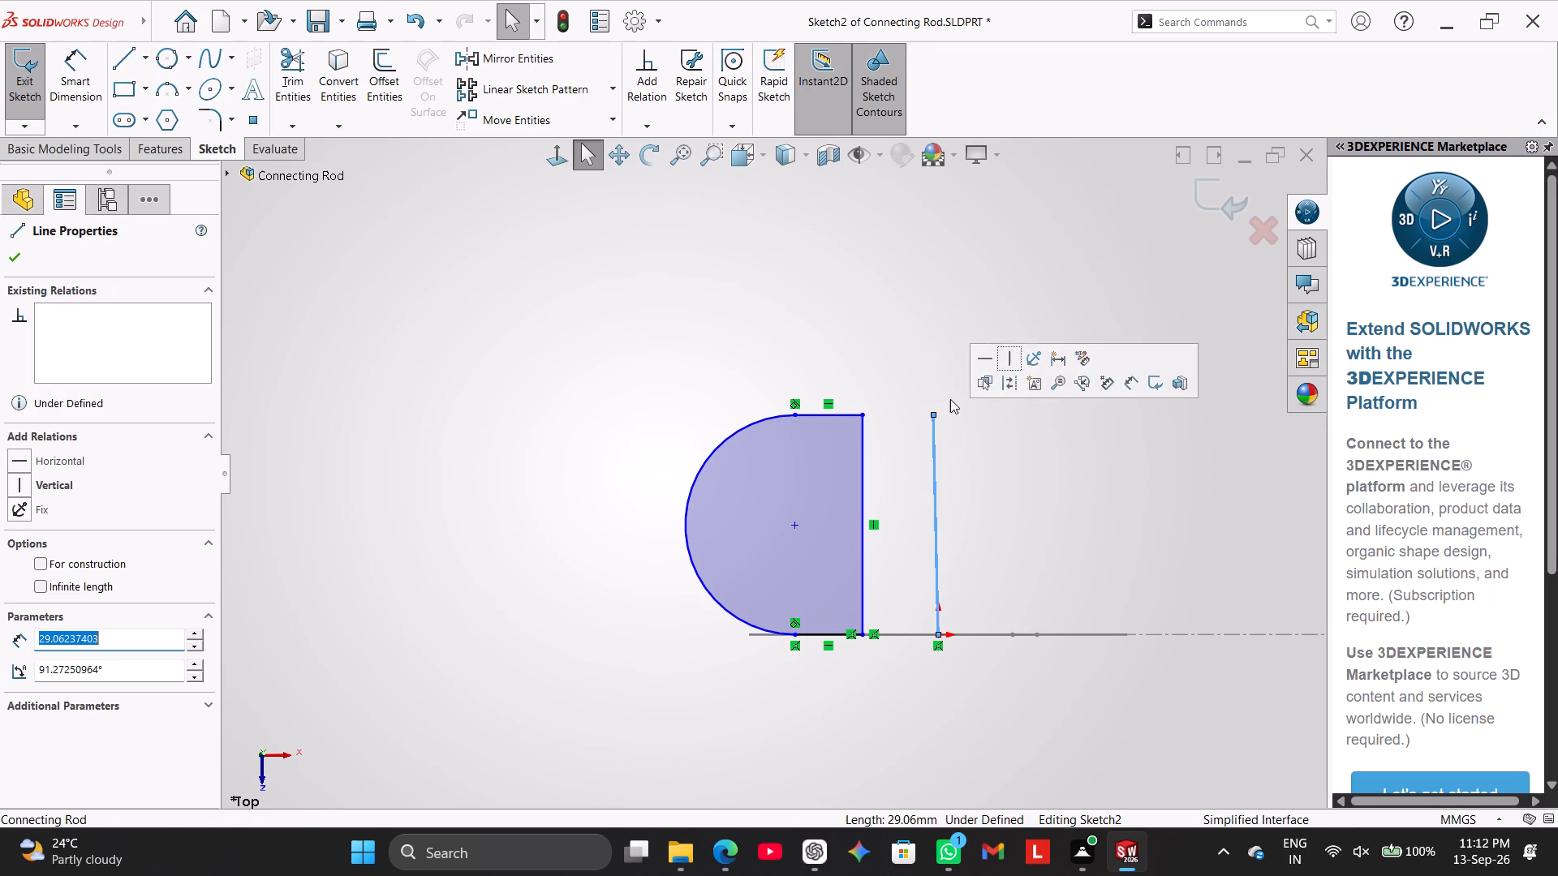
pyautogui.click(1007, 359)
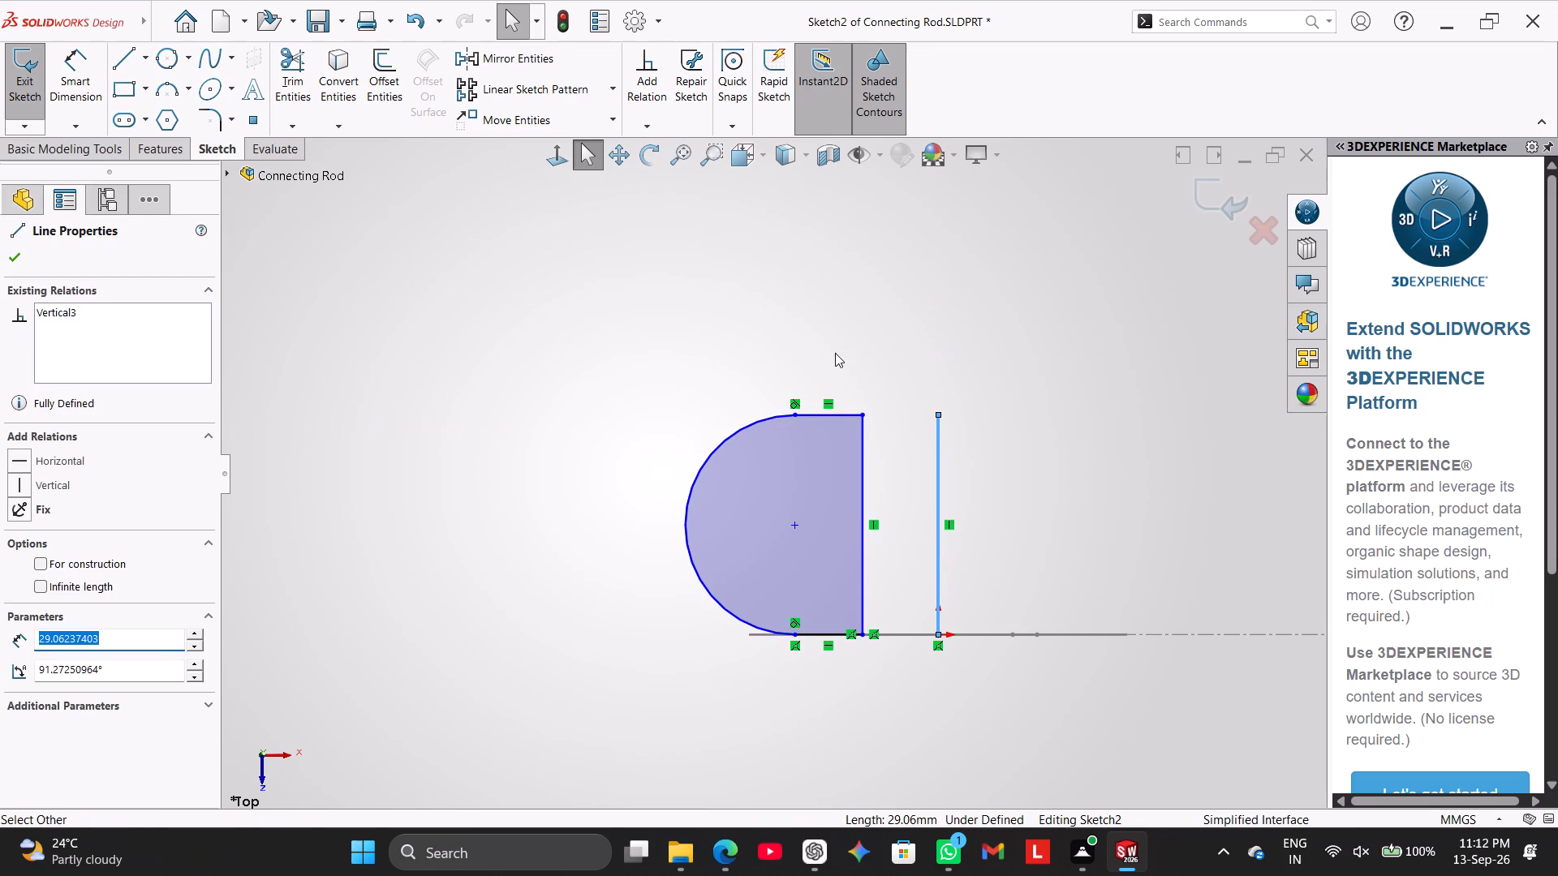
pyautogui.click(788, 260)
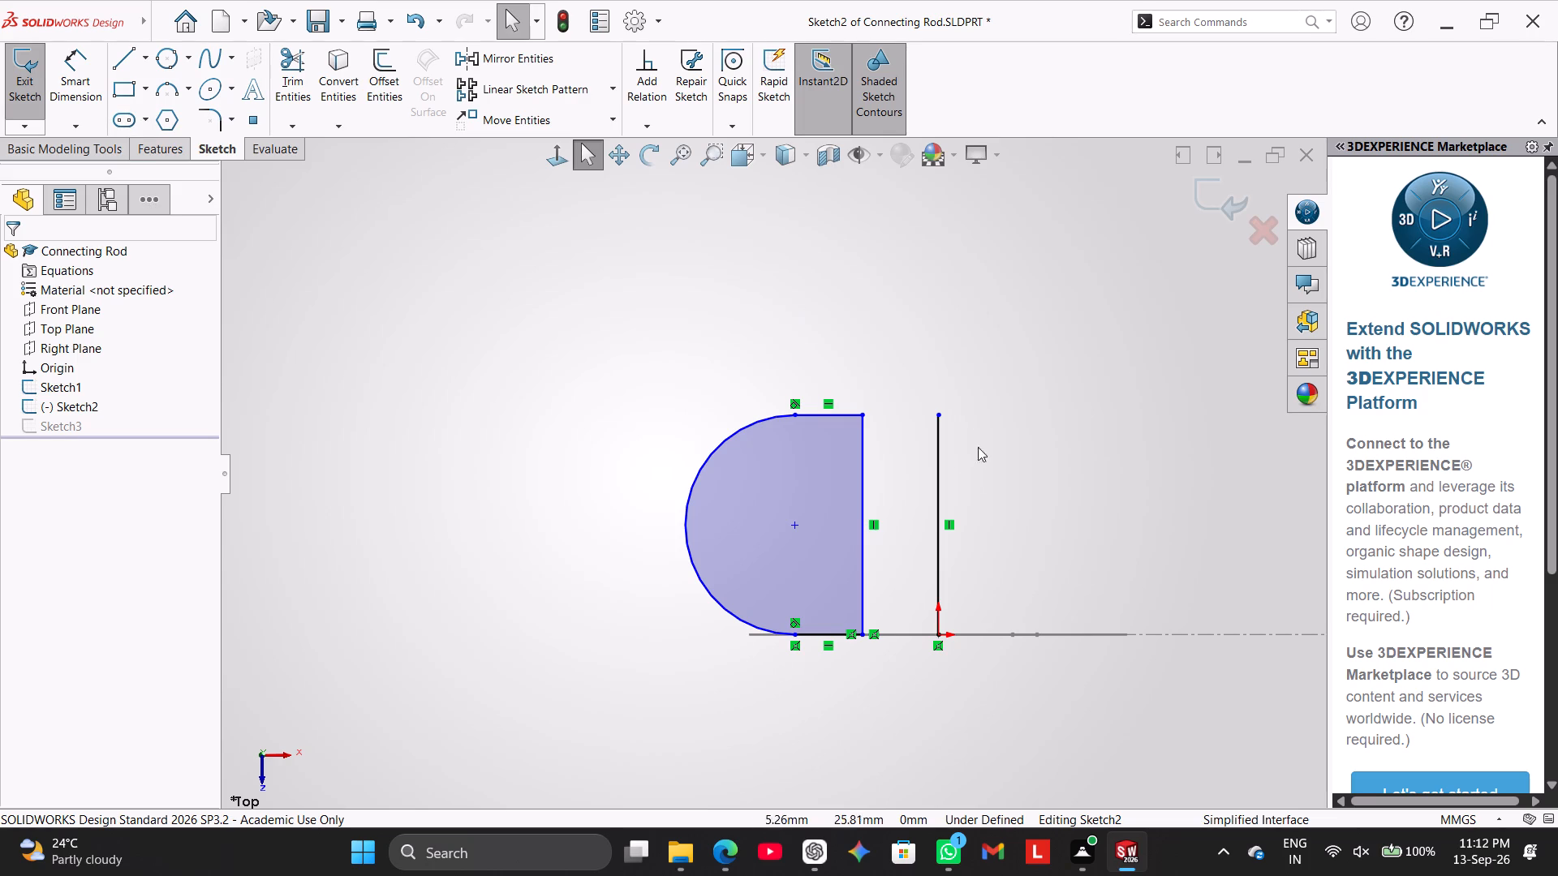
# Convert the vertical line running from the origin beside the D-shaped profile into construction geometry.
pyautogui.click(935, 439)
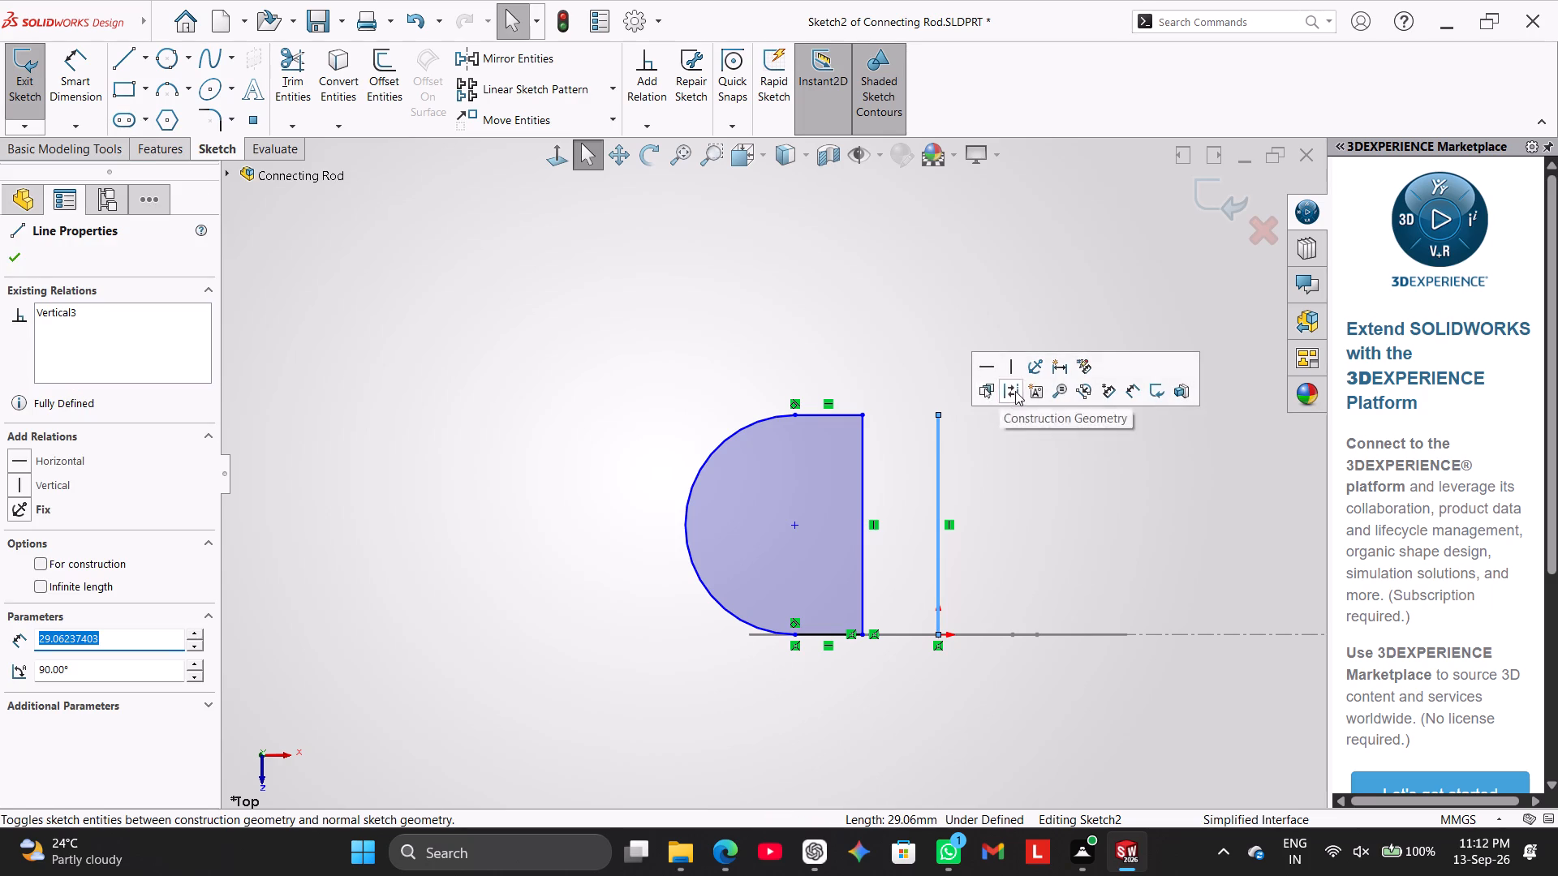
pyautogui.click(1015, 390)
pyautogui.click(551, 332)
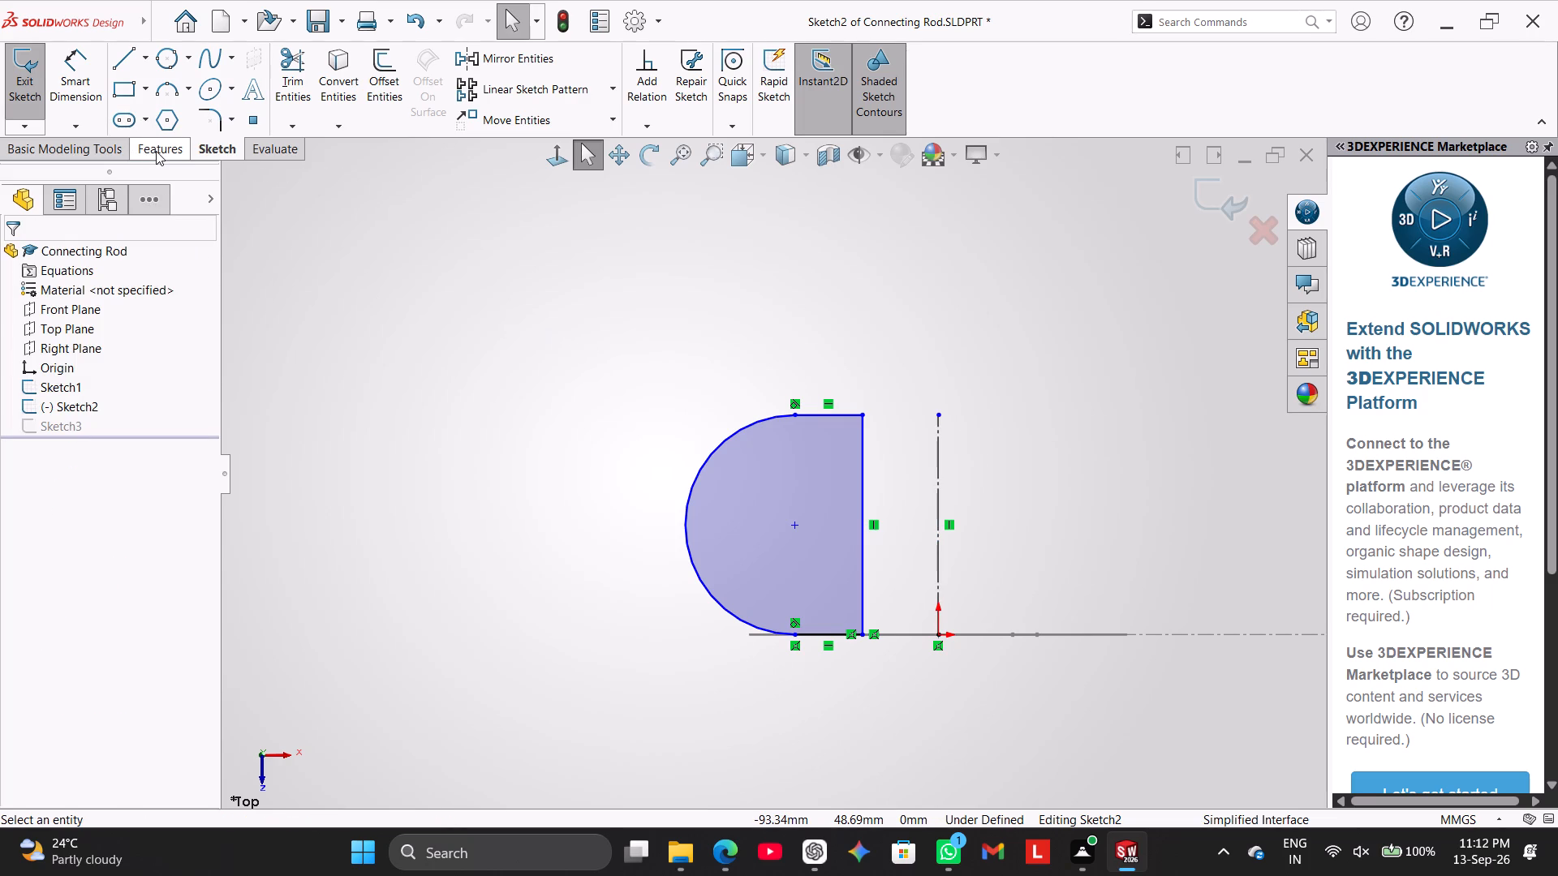
# Revolve the D-shaped profile 360° about the vertical construction line through the origin.
pyautogui.doubleClick(719, 440)
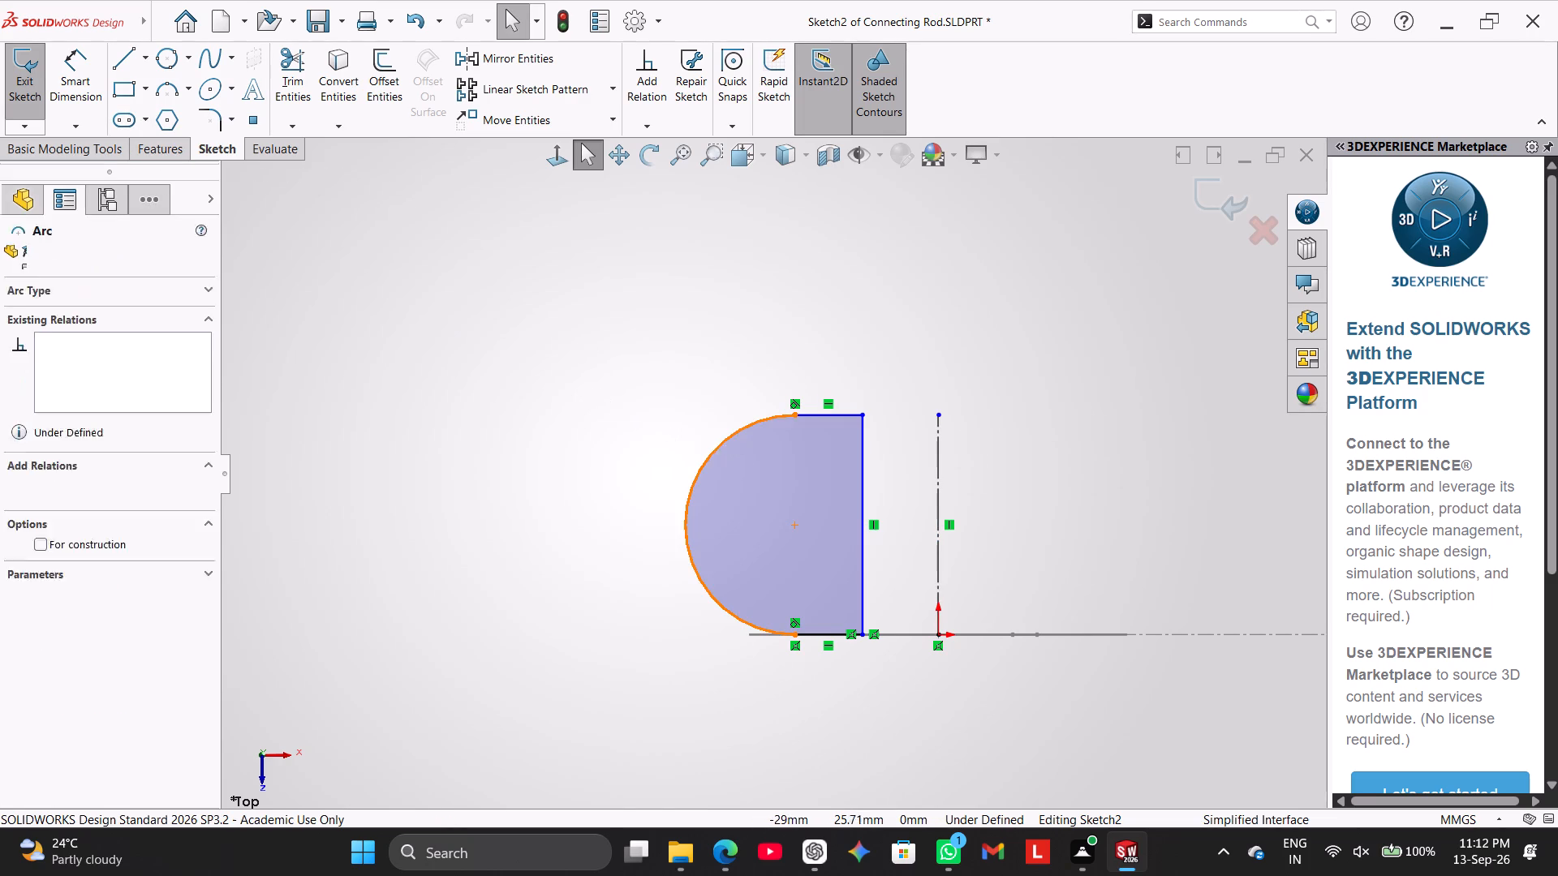
pyautogui.click(177, 143)
pyautogui.click(100, 79)
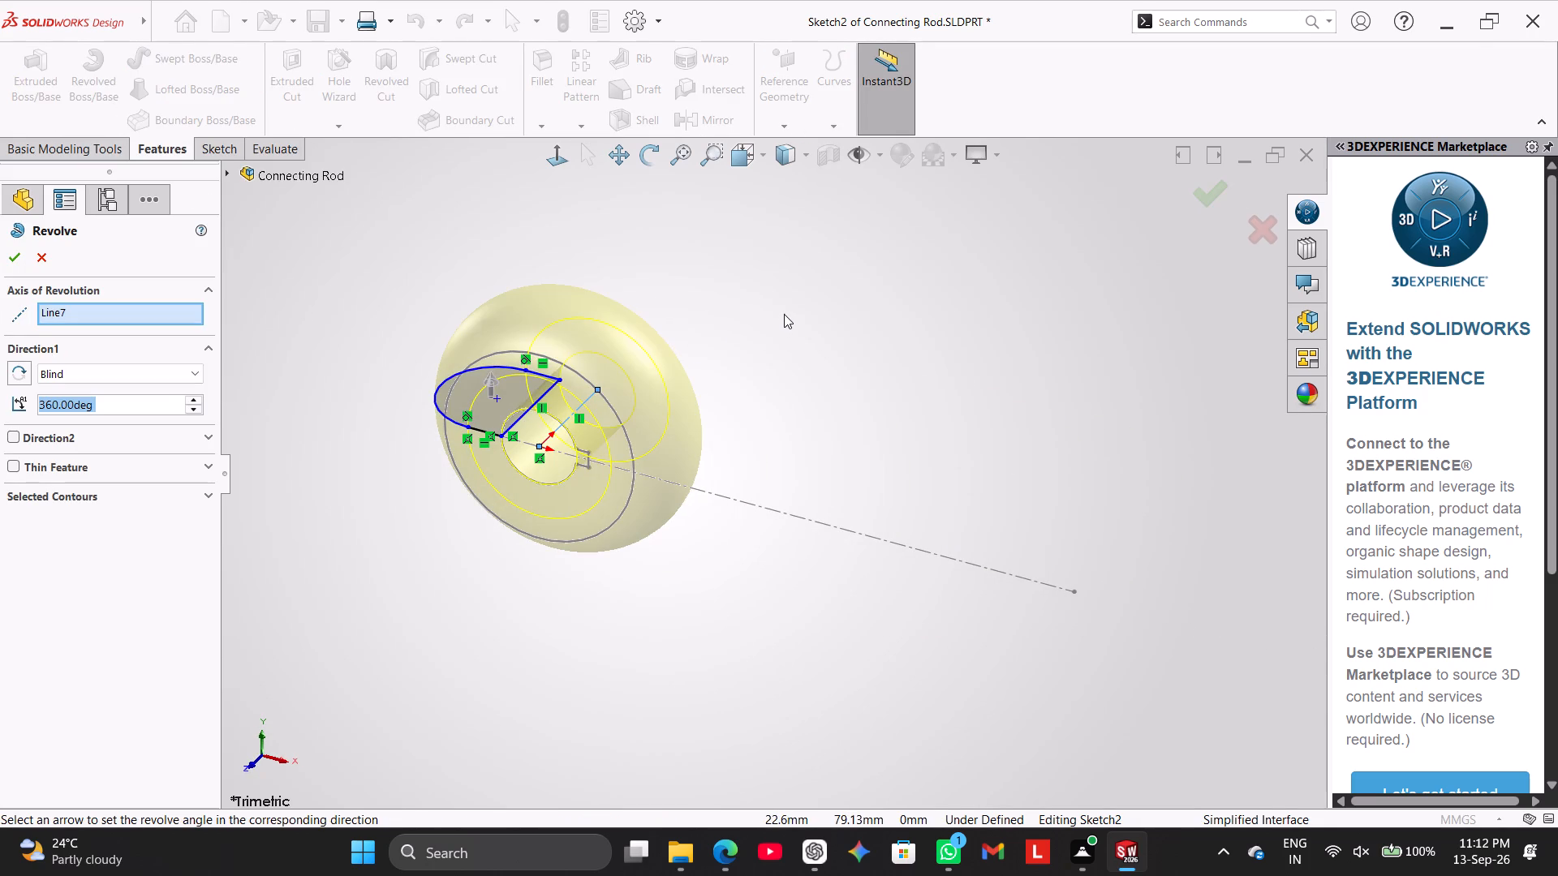
pyautogui.moveTo(784, 311); pyautogui.dragTo(665, 424, button='middle')
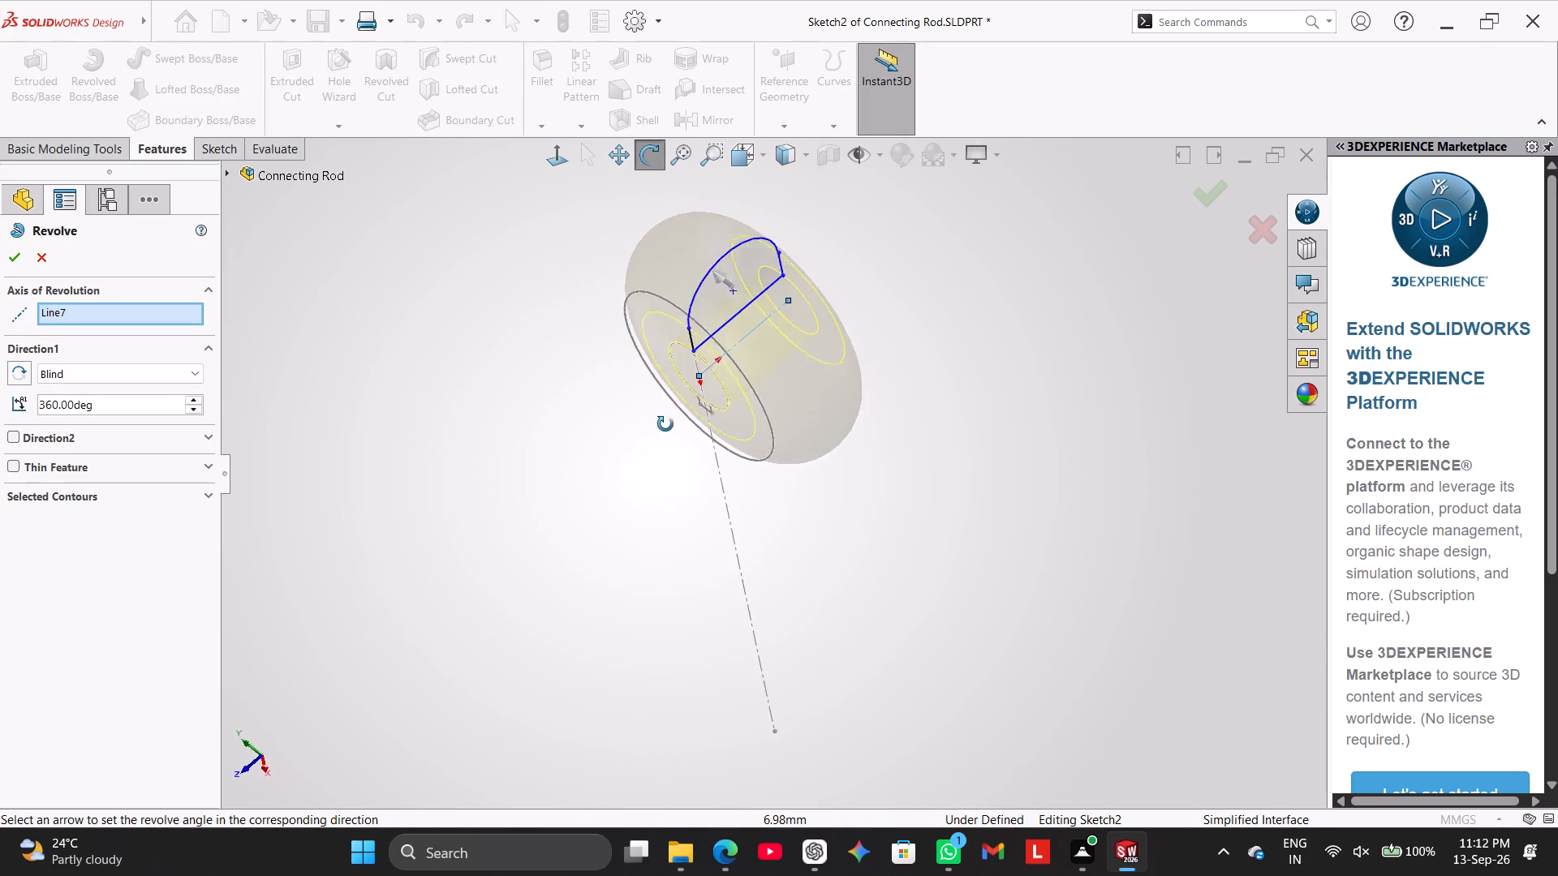
pyautogui.moveTo(665, 424); pyautogui.dragTo(759, 451, button='middle')
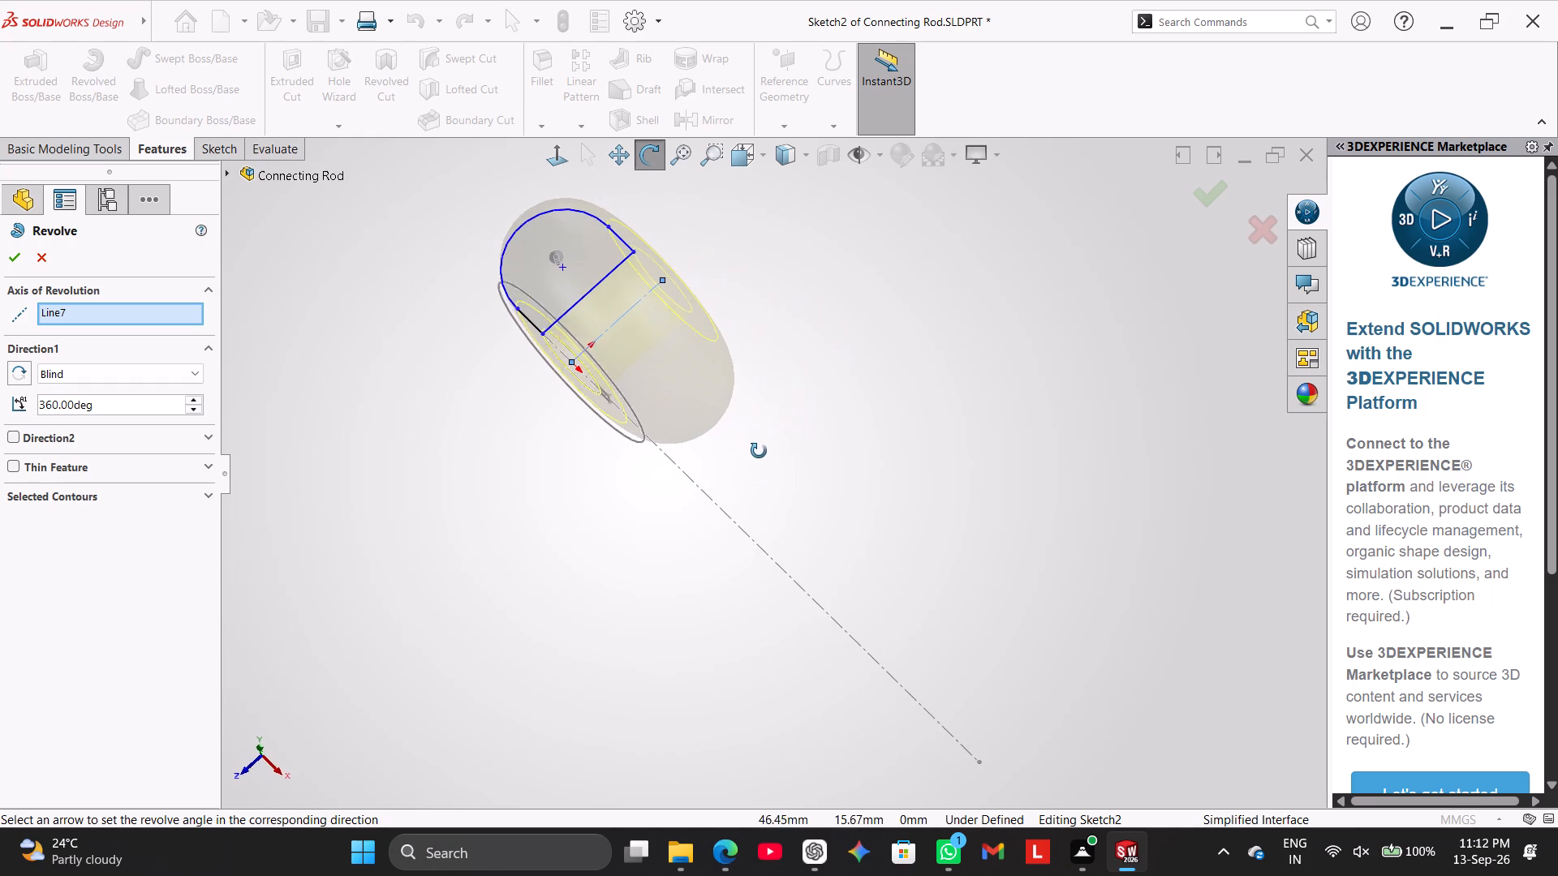
pyautogui.moveTo(759, 451); pyautogui.dragTo(746, 462, button='middle')
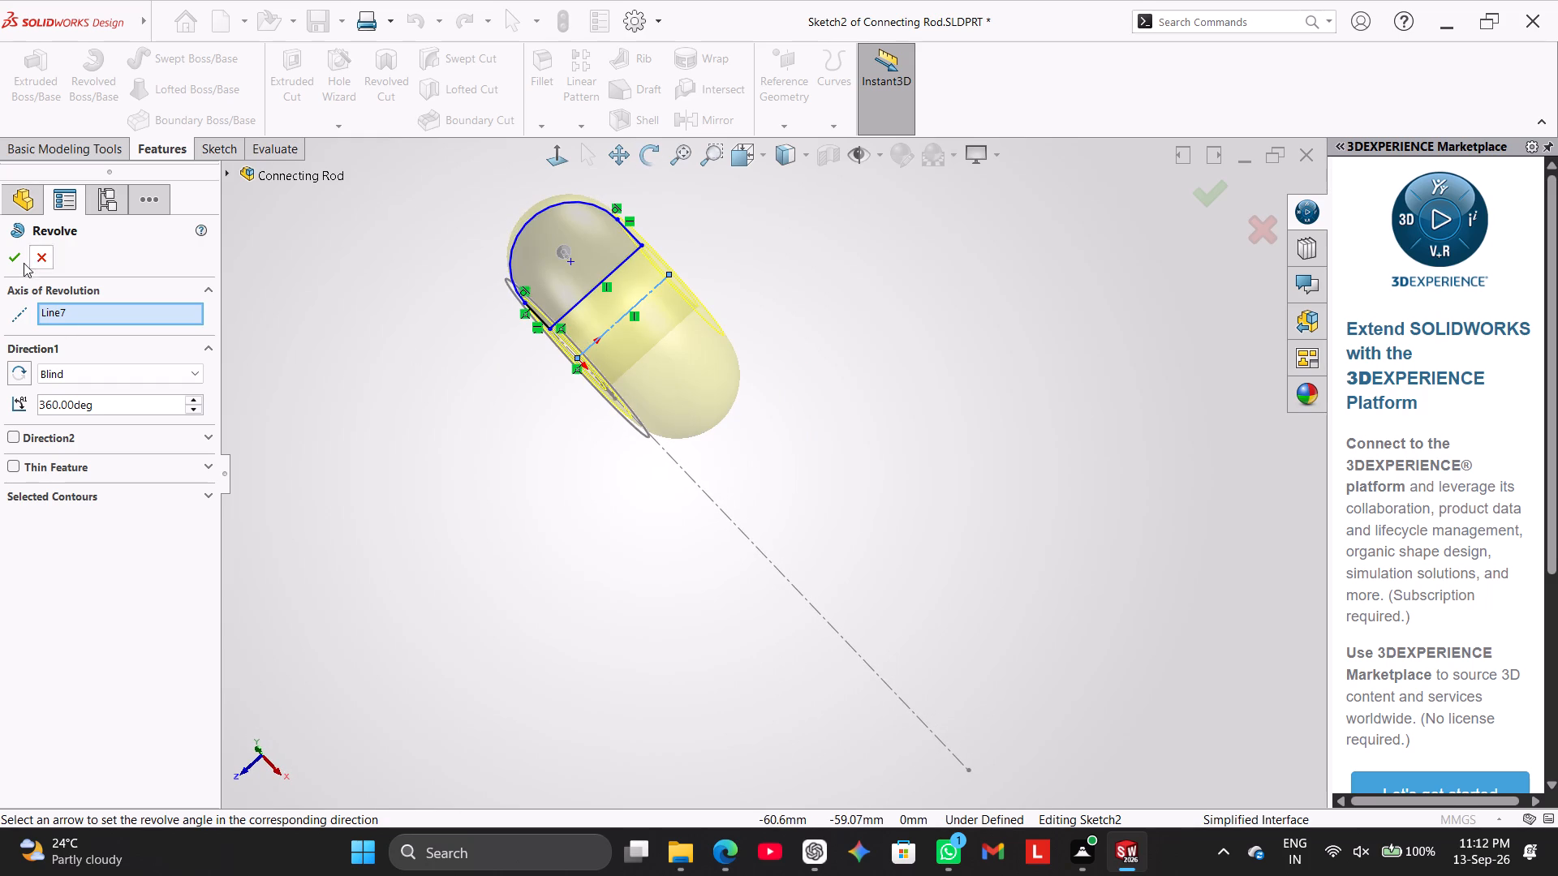
pyautogui.click(16, 251)
pyautogui.moveTo(441, 505); pyautogui.dragTo(511, 380, button='right')
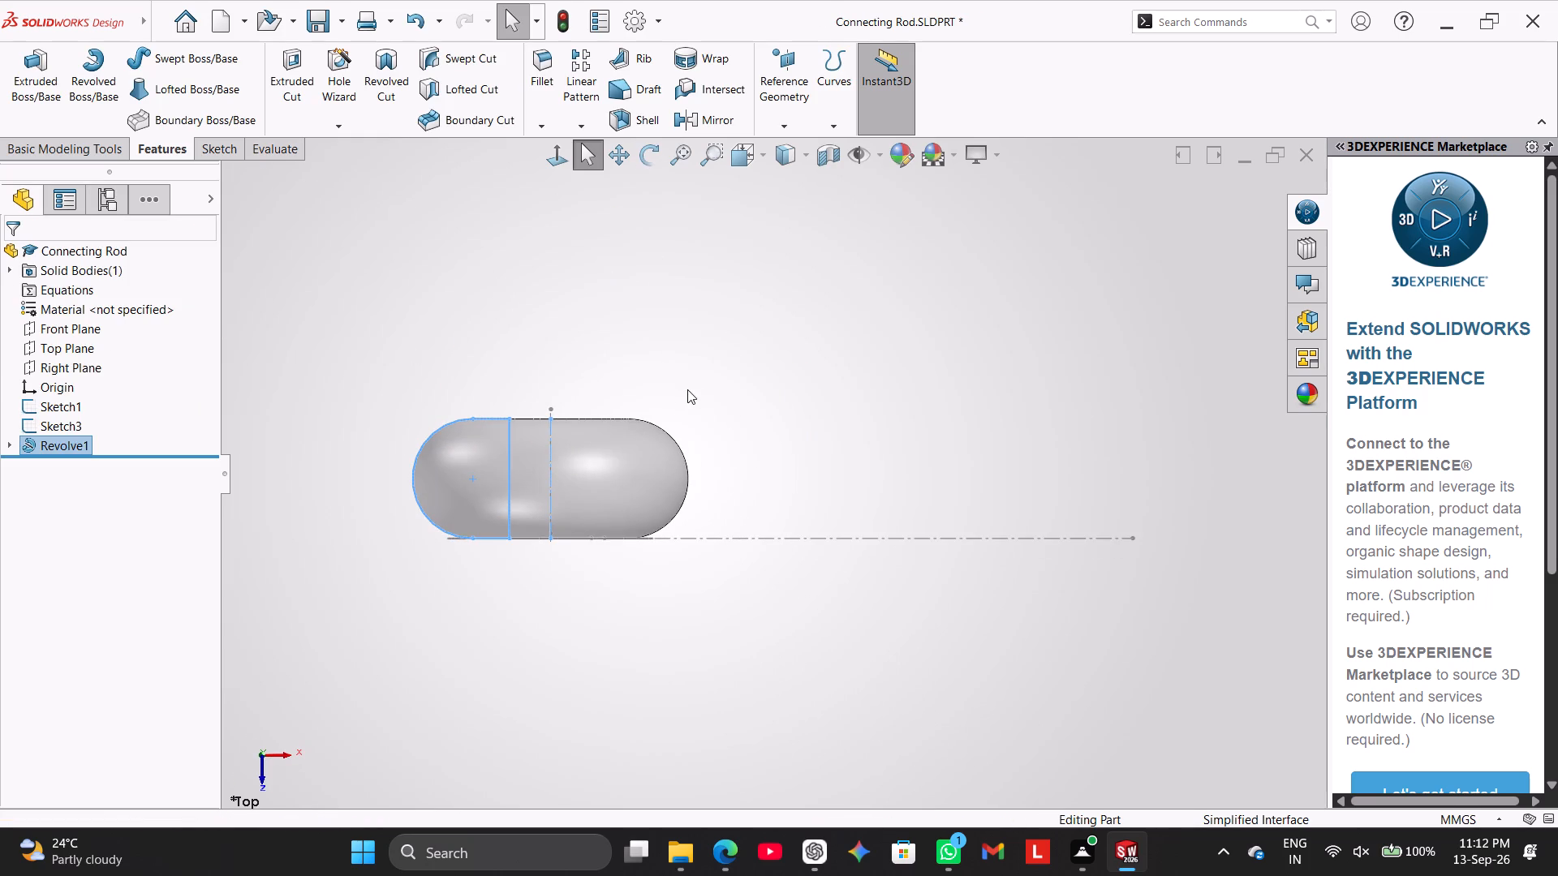
pyautogui.moveTo(312, 505); pyautogui.dragTo(418, 323, button='right')
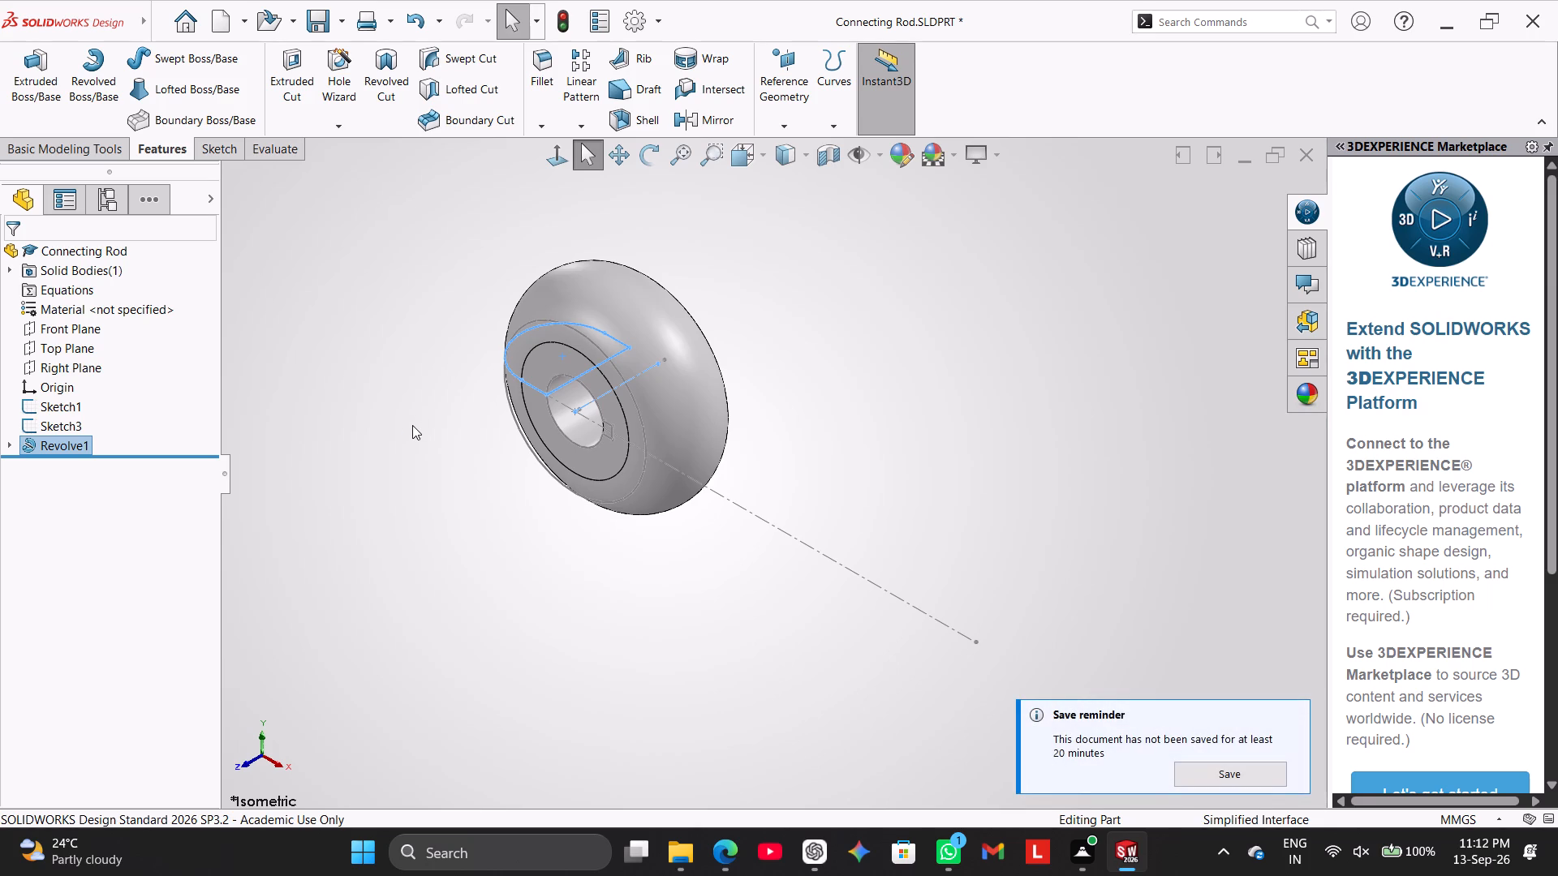
# Save the Connecting Rod part.
pyautogui.click(1207, 769)
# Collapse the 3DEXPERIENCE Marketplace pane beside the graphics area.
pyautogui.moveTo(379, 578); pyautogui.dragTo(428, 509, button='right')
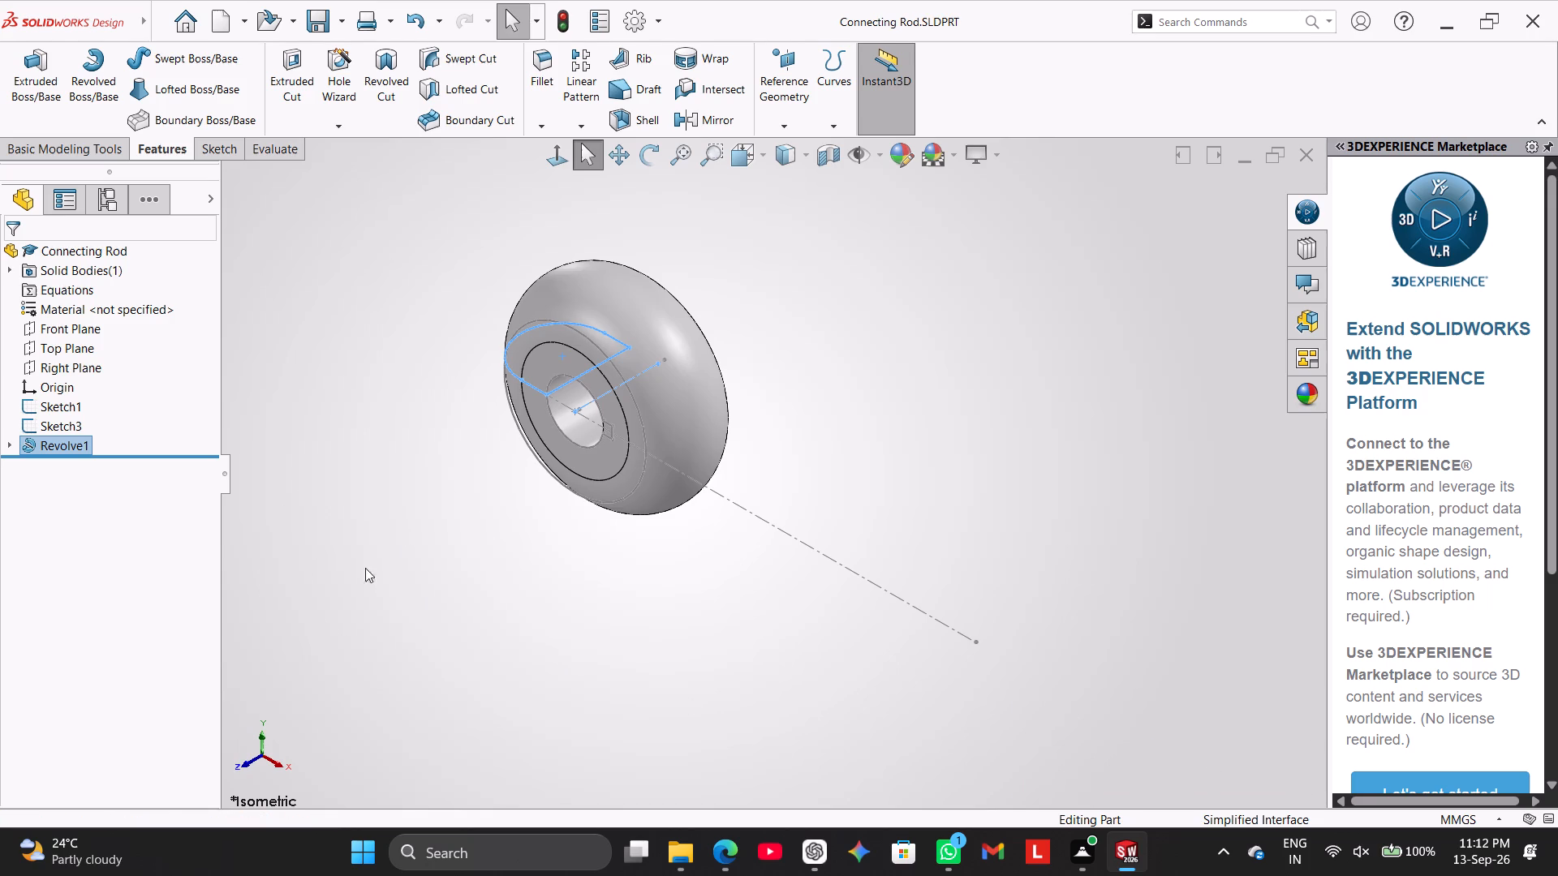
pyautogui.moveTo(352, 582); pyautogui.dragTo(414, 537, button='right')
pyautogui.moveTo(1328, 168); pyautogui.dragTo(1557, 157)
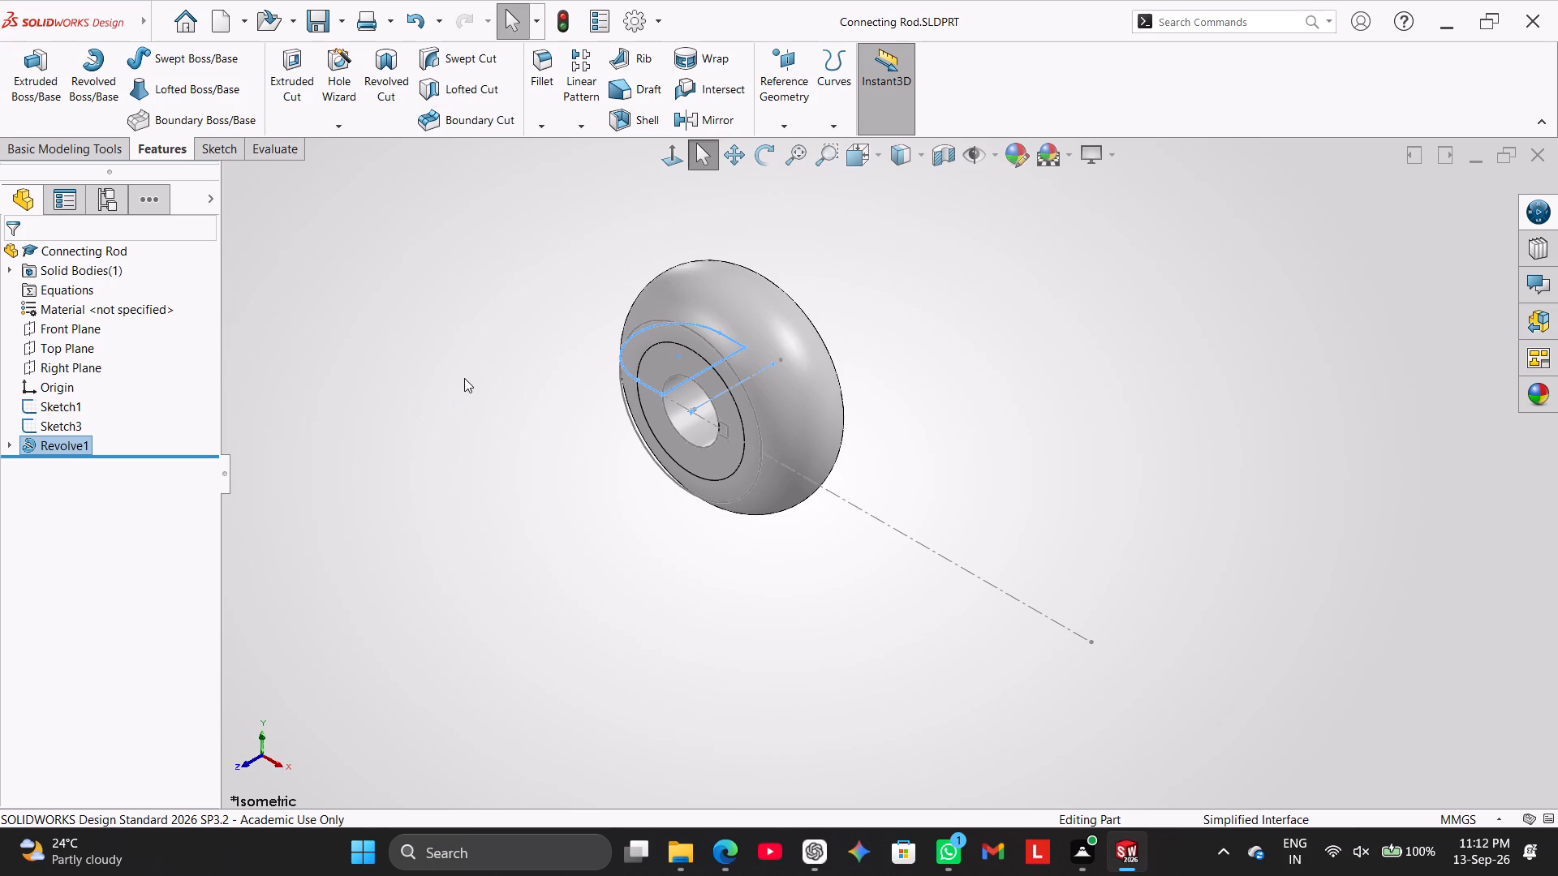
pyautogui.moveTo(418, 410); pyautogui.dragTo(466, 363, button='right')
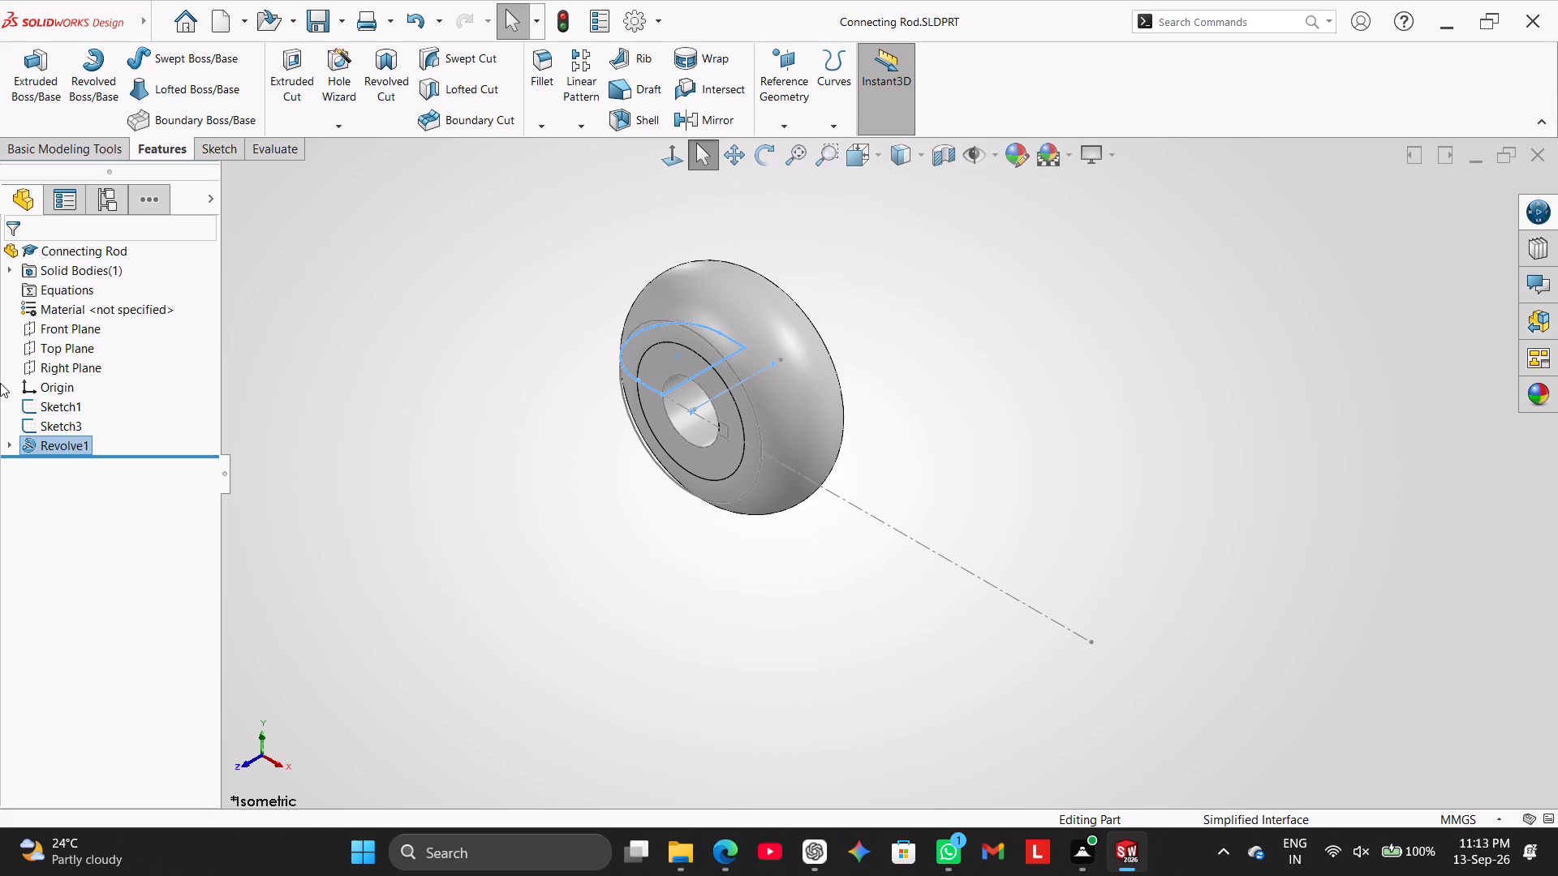
# Open Sketch1, the Front Plane sketch with the concentric circles and keyway, for editing.
pyautogui.click(54, 423)
pyautogui.click(52, 402)
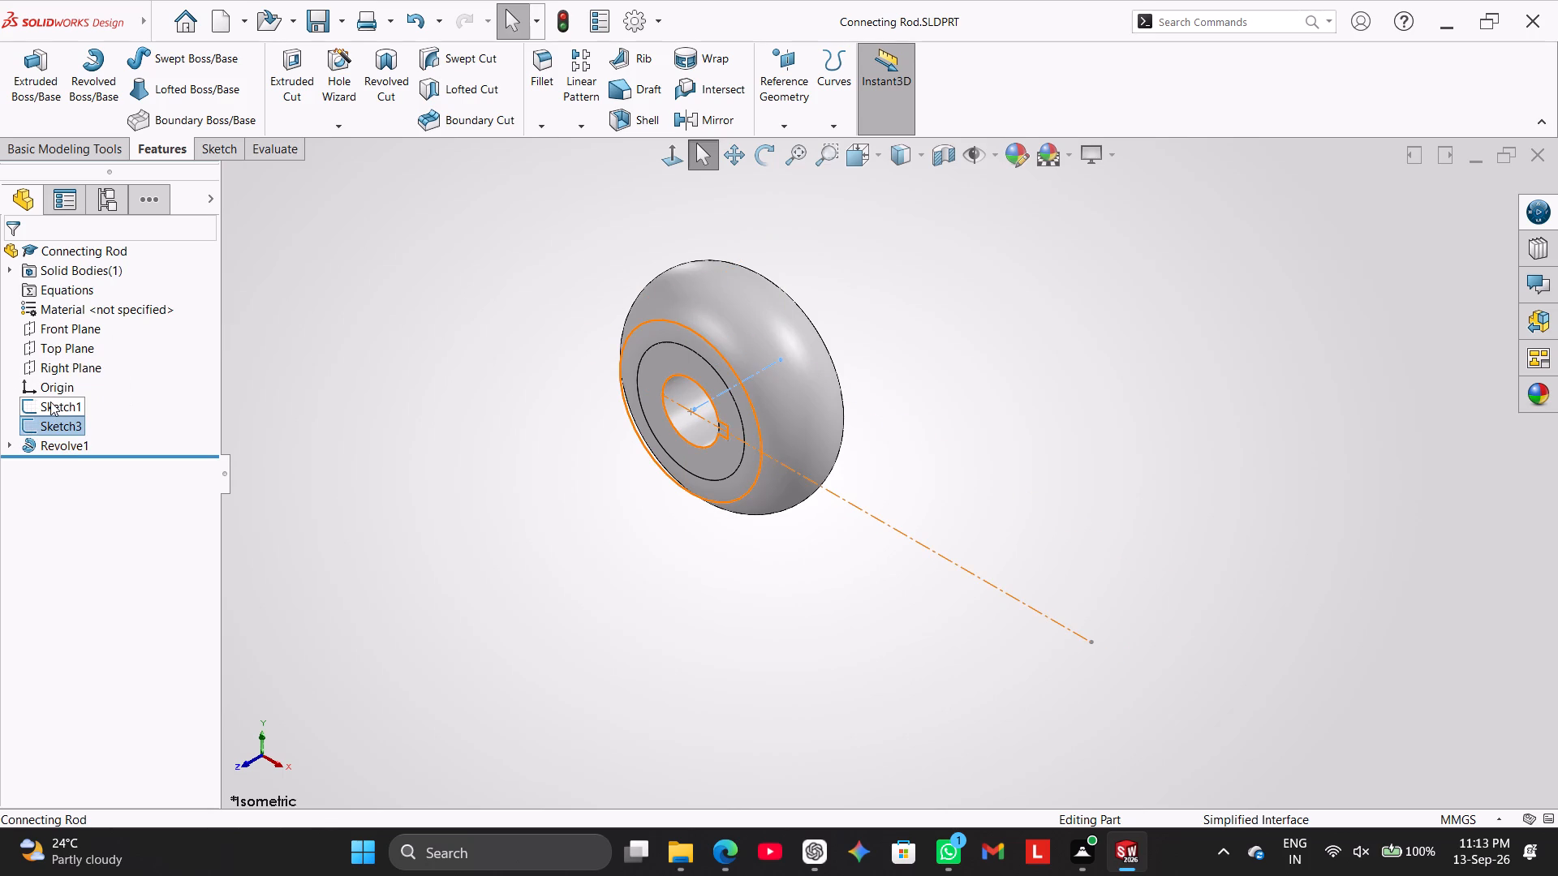
pyautogui.click(140, 417)
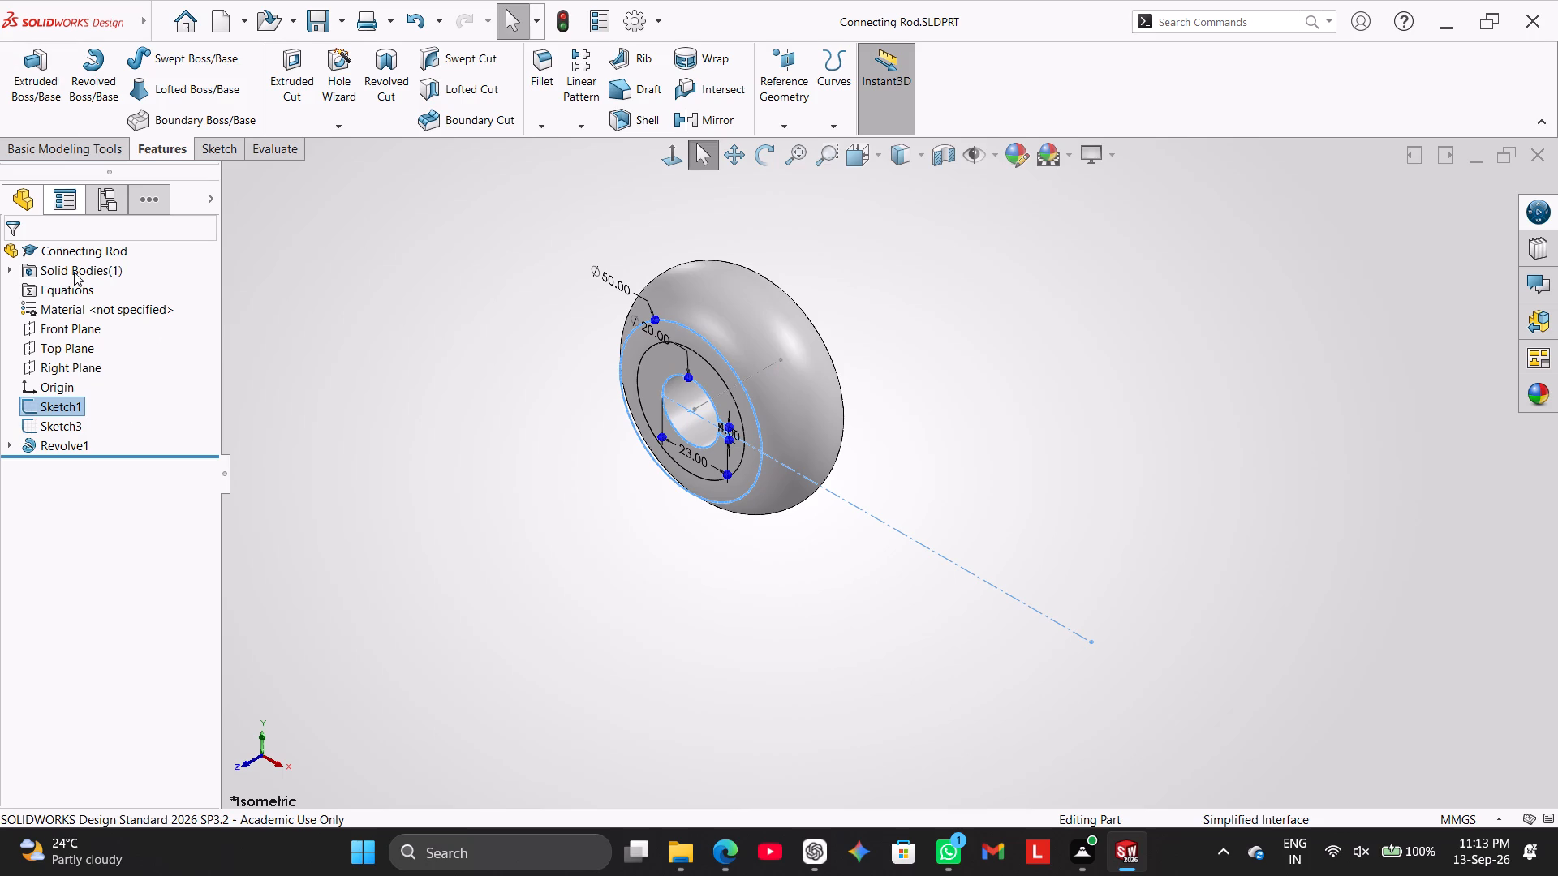
pyautogui.click(211, 144)
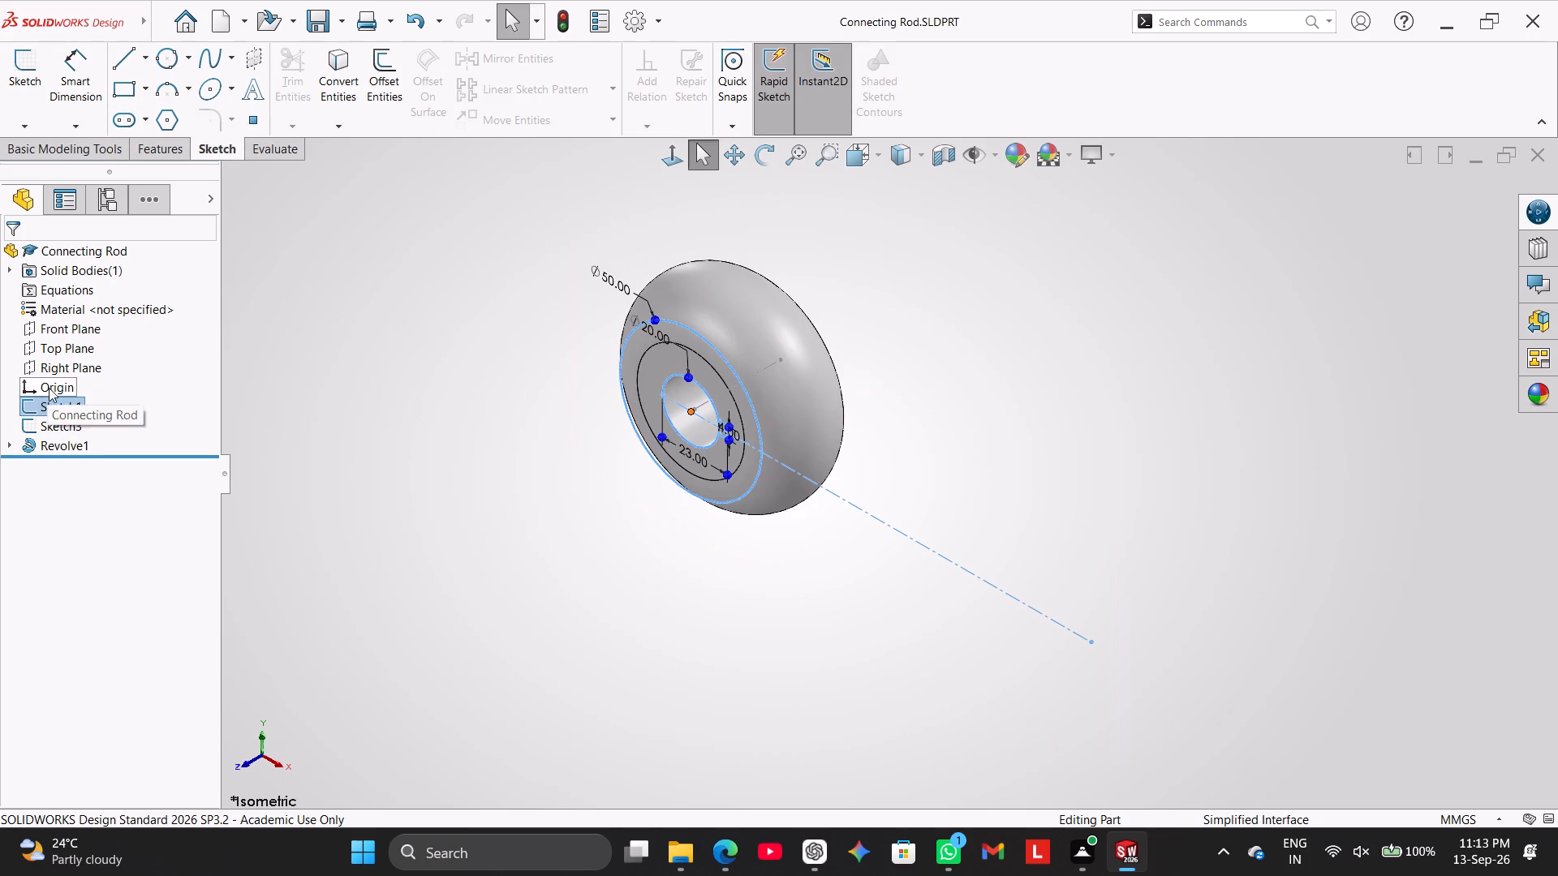
pyautogui.click(59, 401)
pyautogui.click(75, 360)
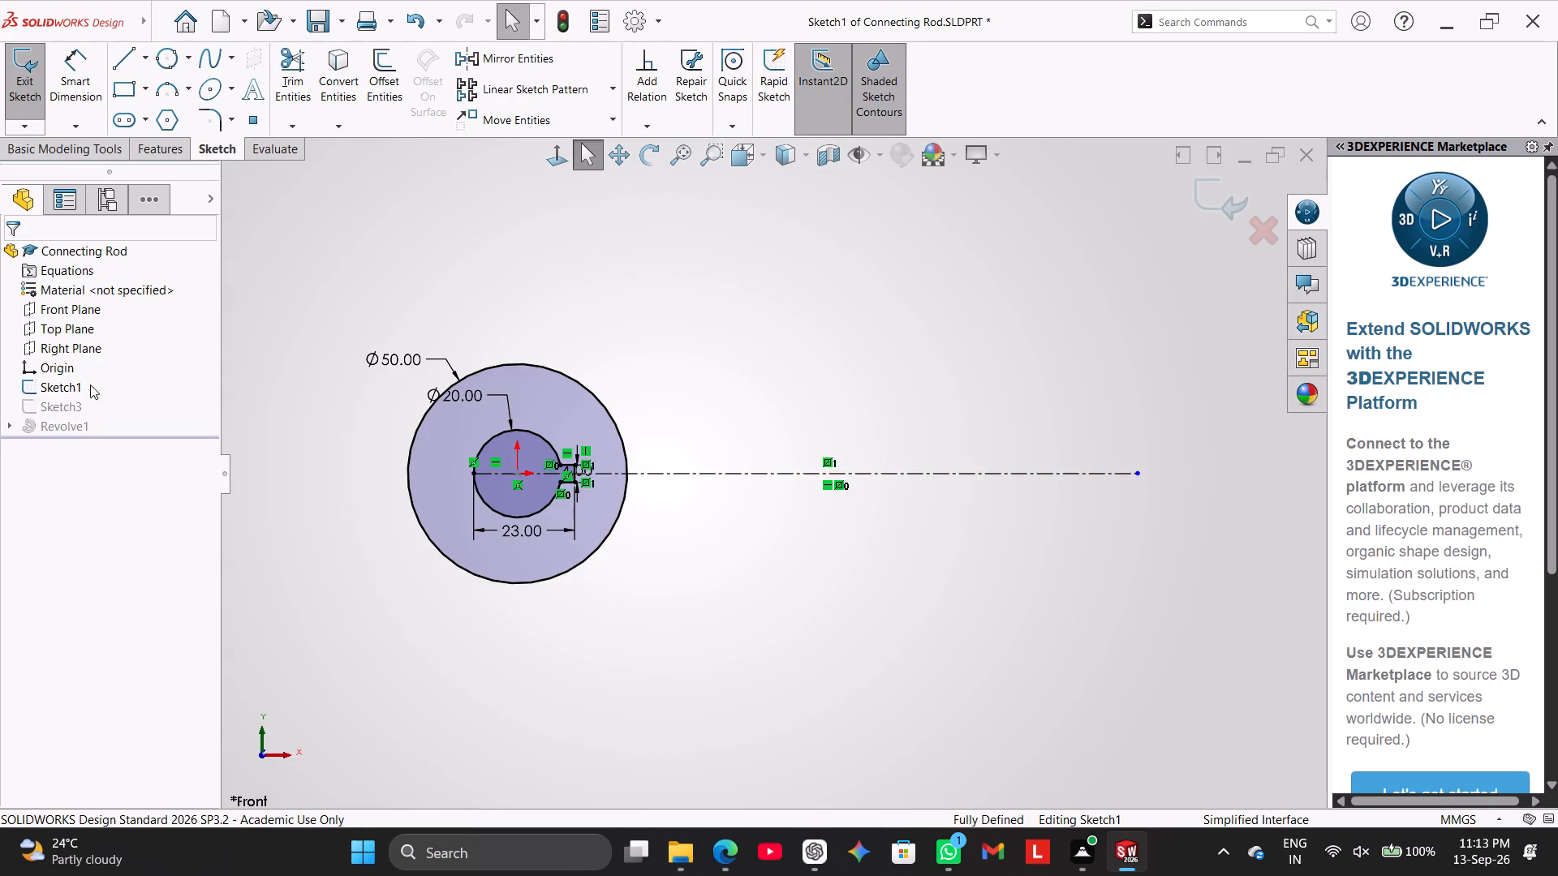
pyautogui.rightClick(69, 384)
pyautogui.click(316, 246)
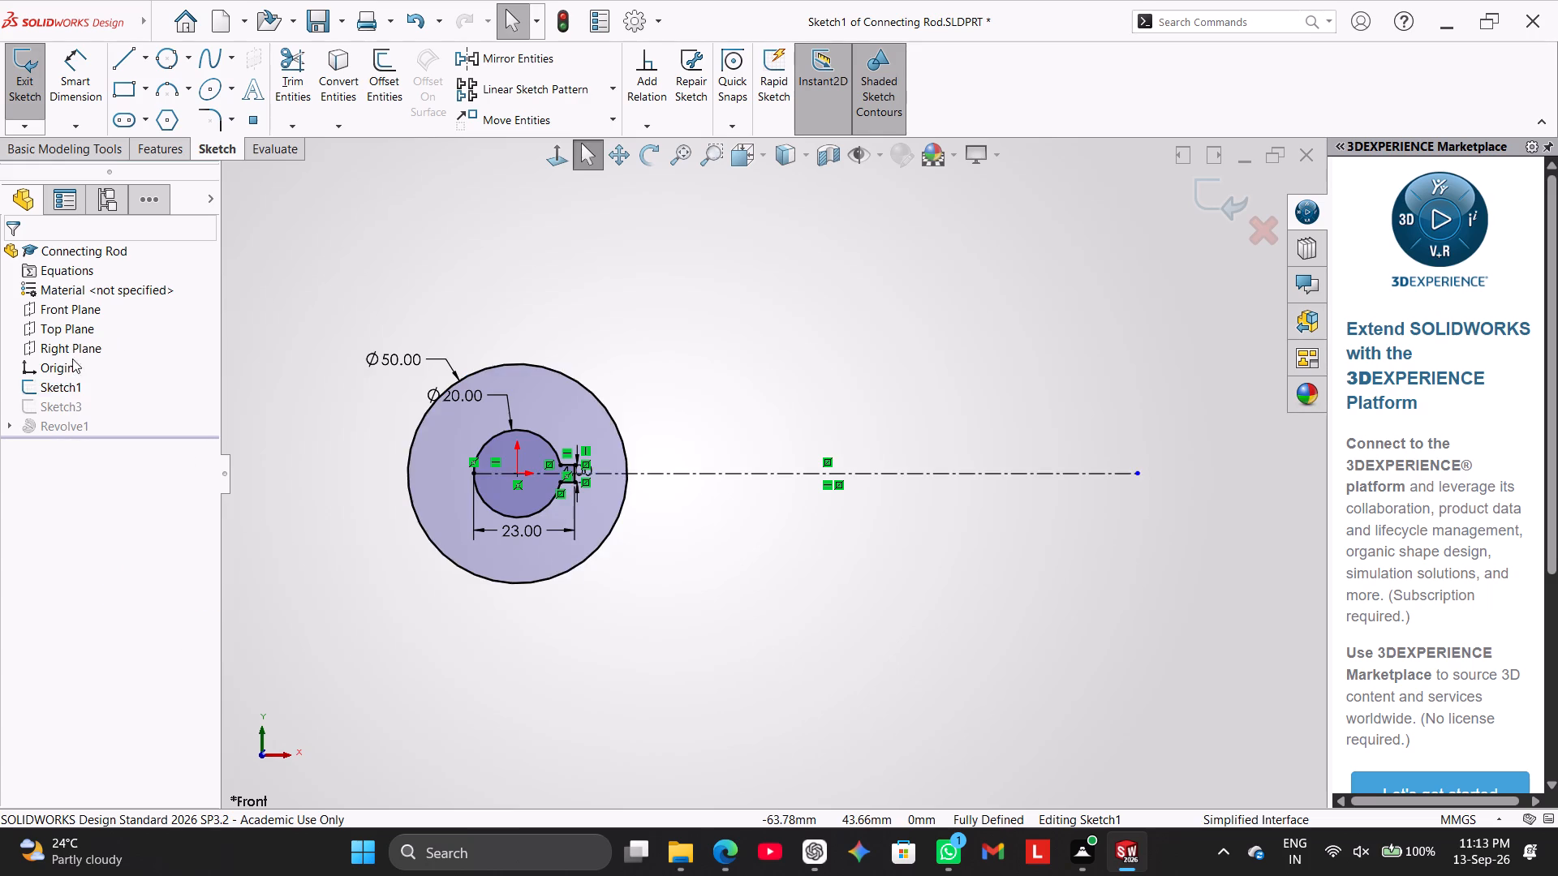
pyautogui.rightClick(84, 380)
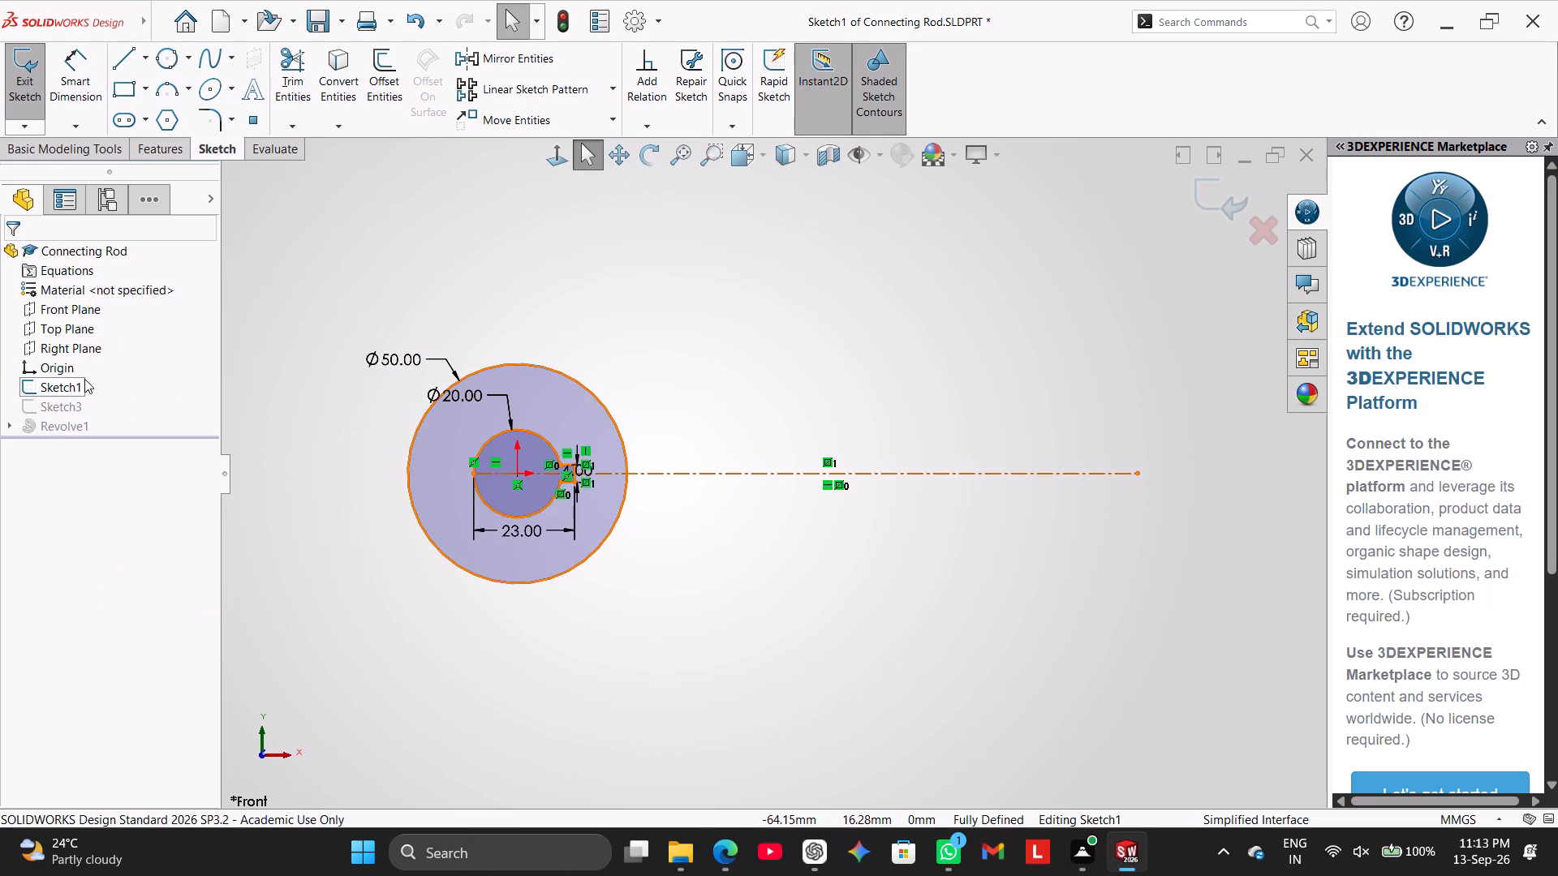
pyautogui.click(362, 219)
# Delete all of Sketch1's geometry, including the 20 mm bore with keyway, the 50 mm circle and the centreline, and exit the sketch.
pyautogui.moveTo(457, 226); pyautogui.dragTo(541, 643)
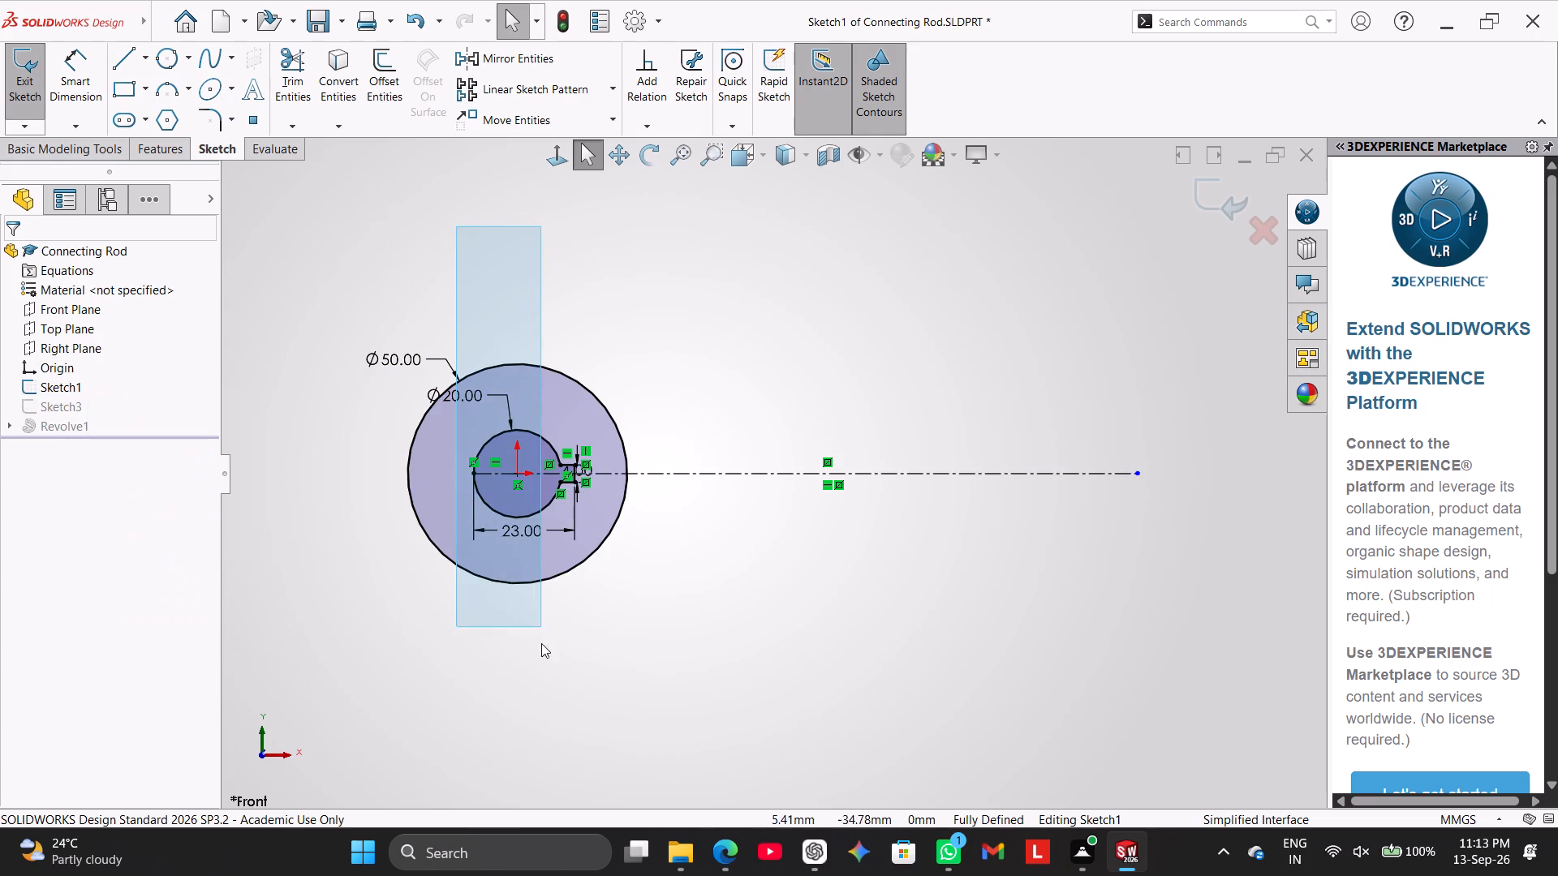
pyautogui.moveTo(541, 643); pyautogui.dragTo(779, 674)
pyautogui.press('Delete')
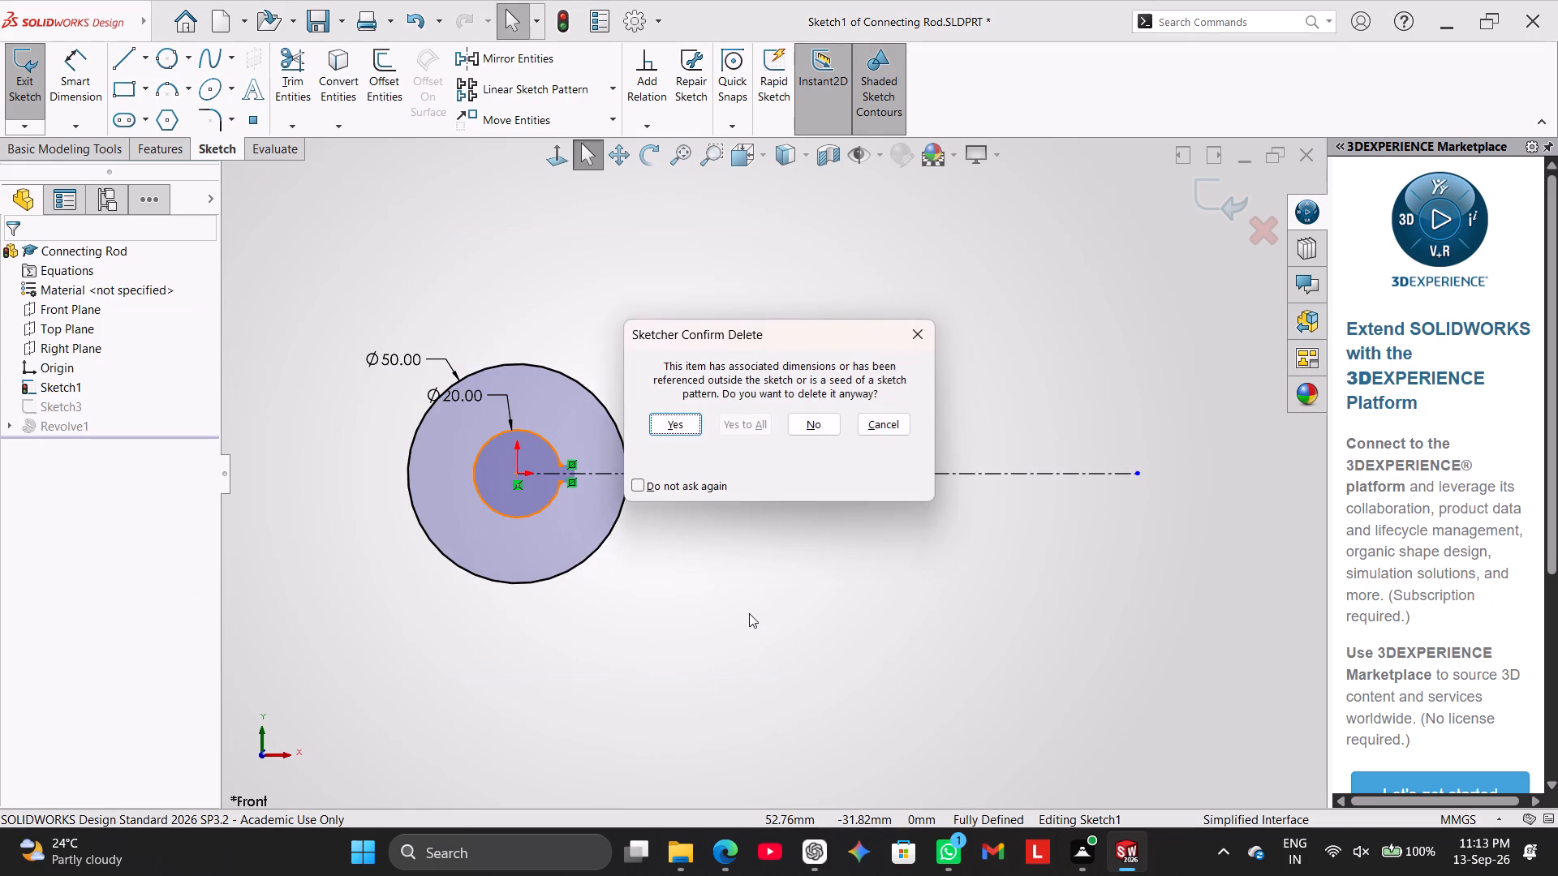
pyautogui.click(682, 419)
pyautogui.moveTo(656, 645); pyautogui.dragTo(544, 480)
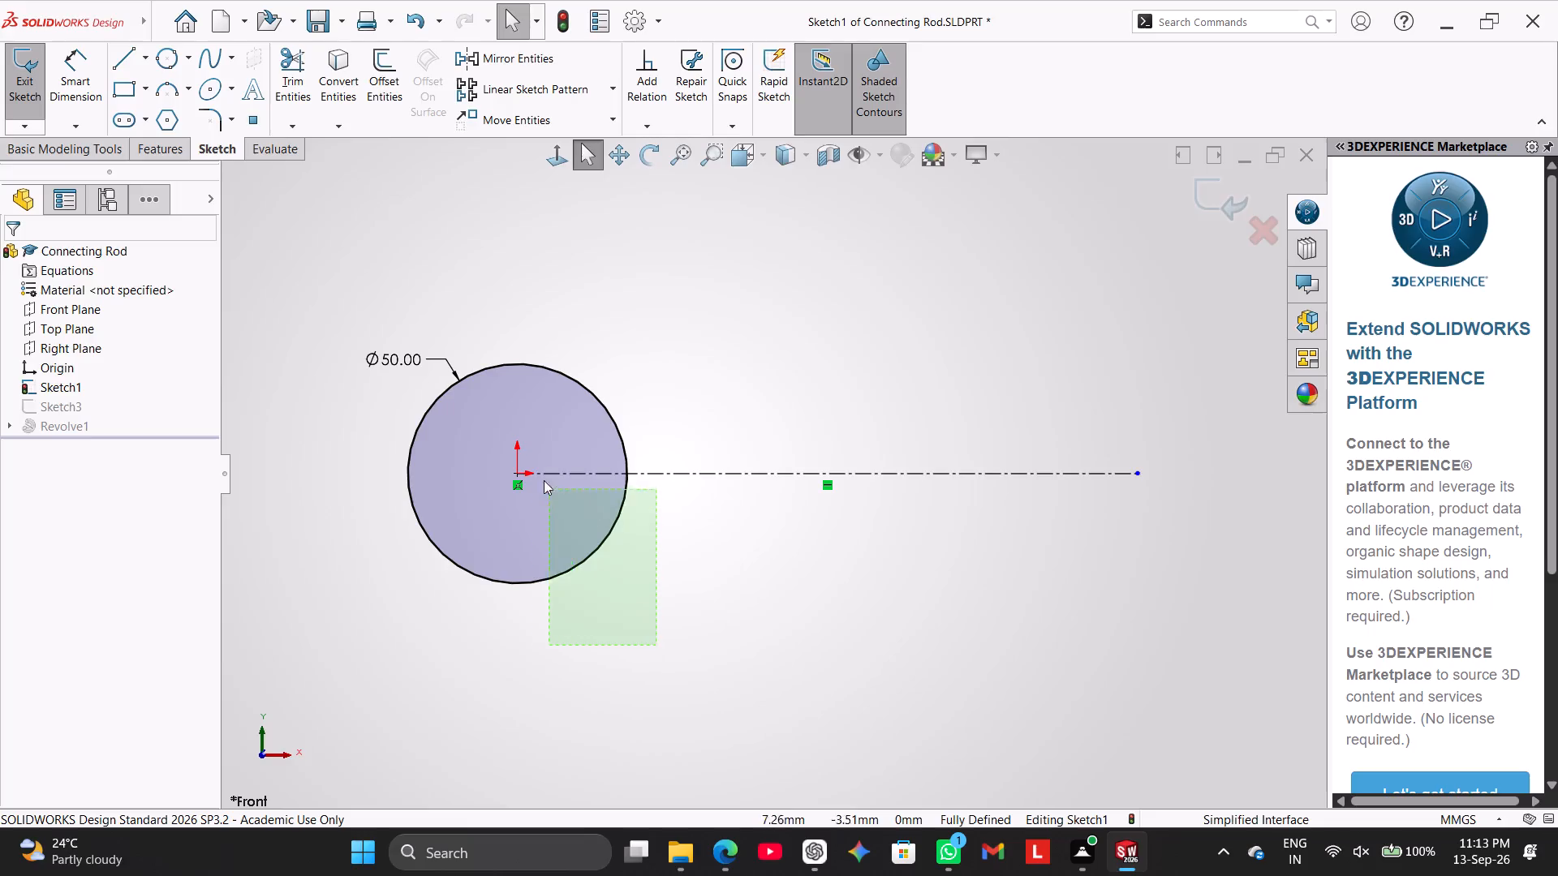
pyautogui.moveTo(544, 480); pyautogui.dragTo(391, 341)
pyautogui.press('Delete')
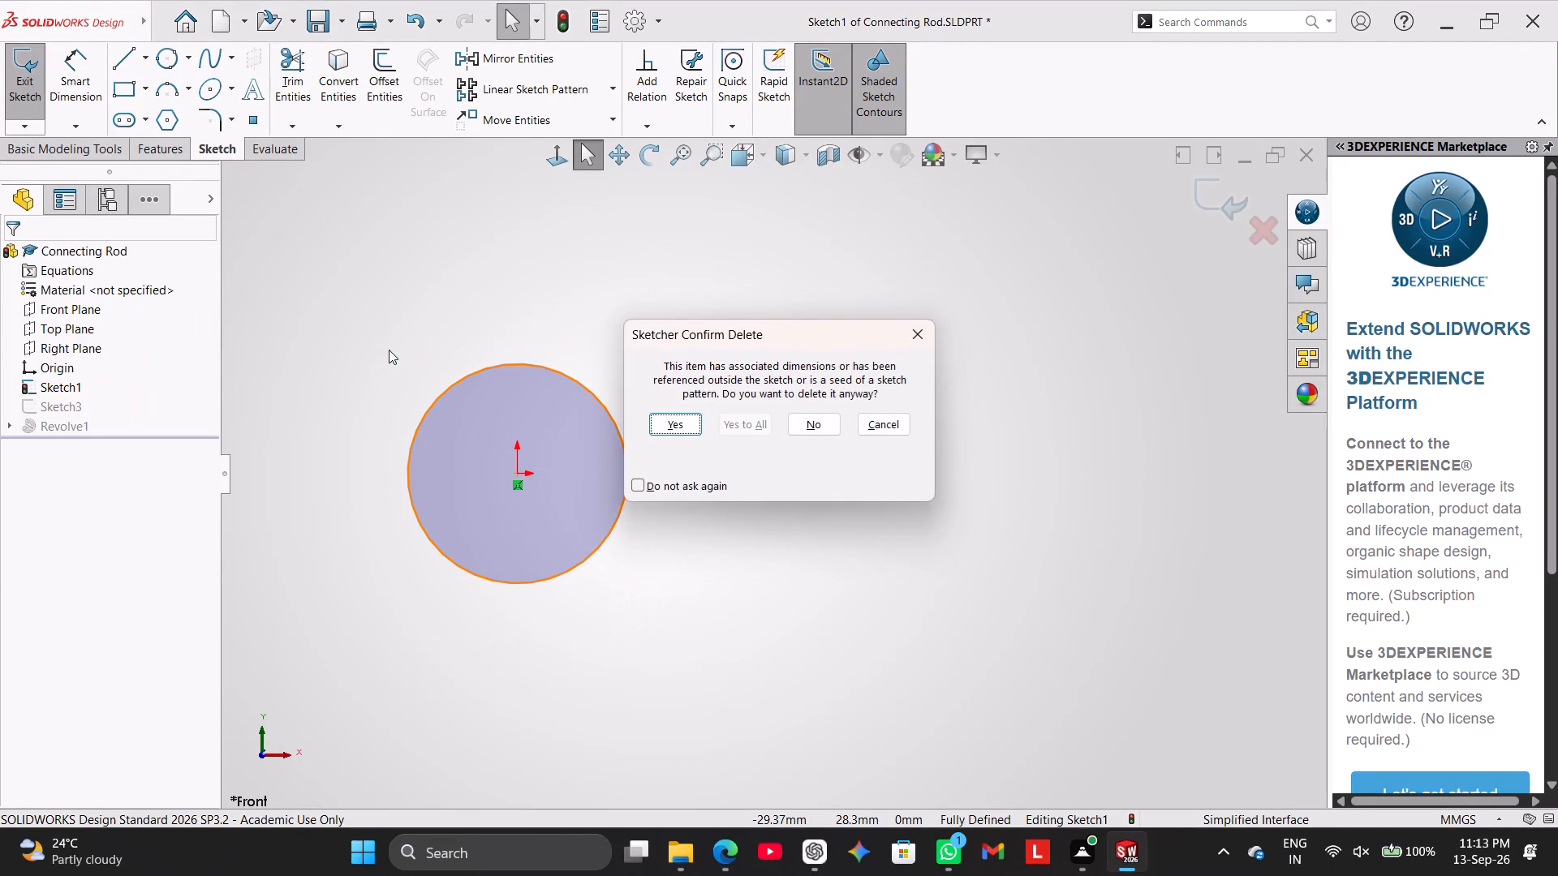
pyautogui.press('Return')
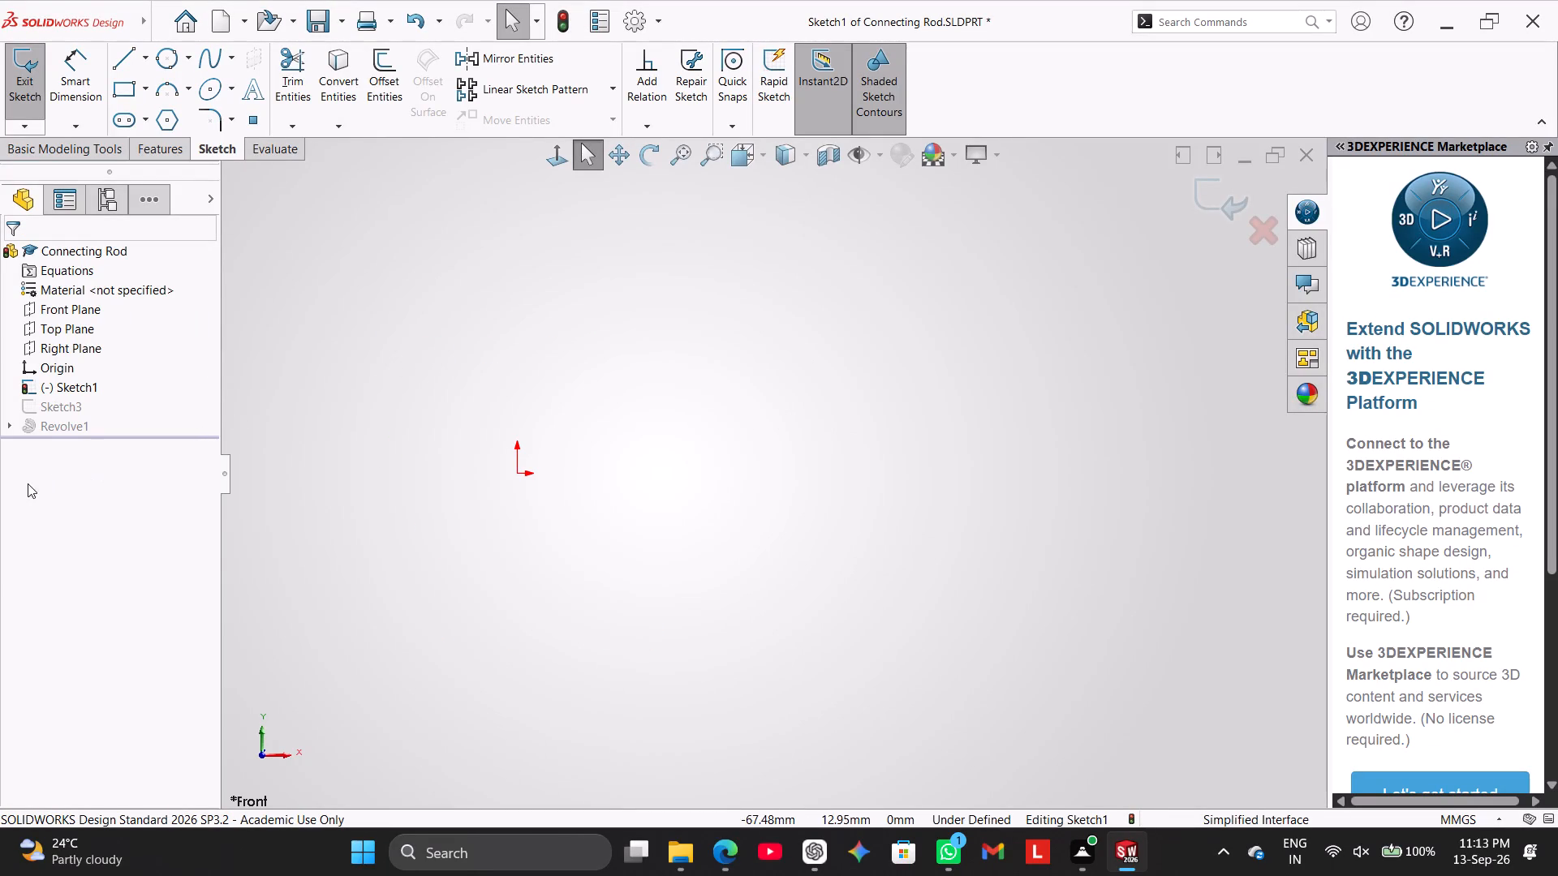
pyautogui.click(492, 337)
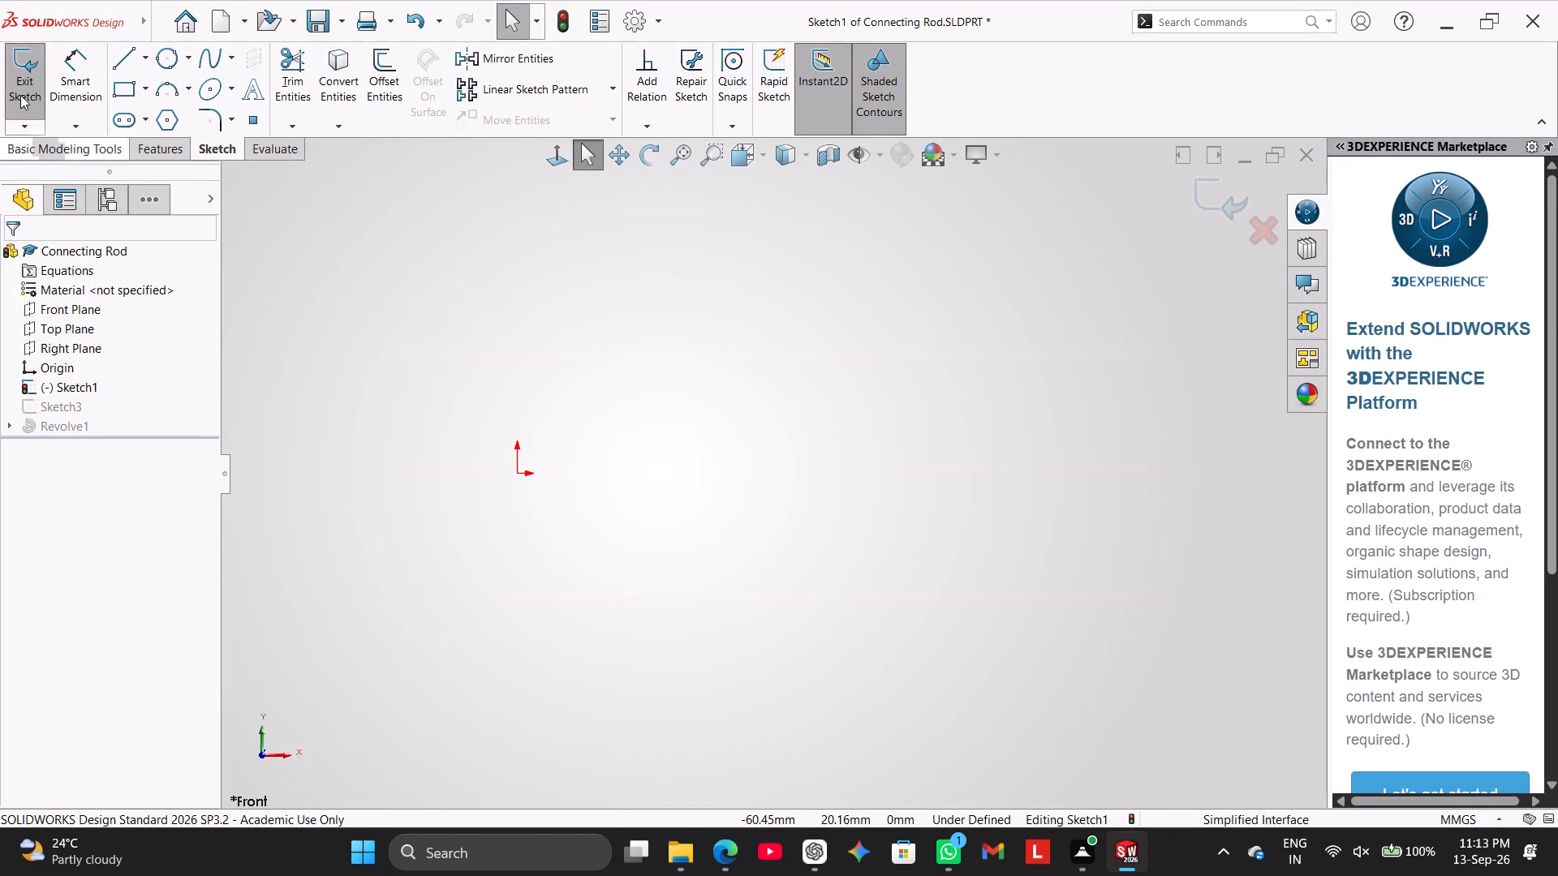
pyautogui.click(18, 86)
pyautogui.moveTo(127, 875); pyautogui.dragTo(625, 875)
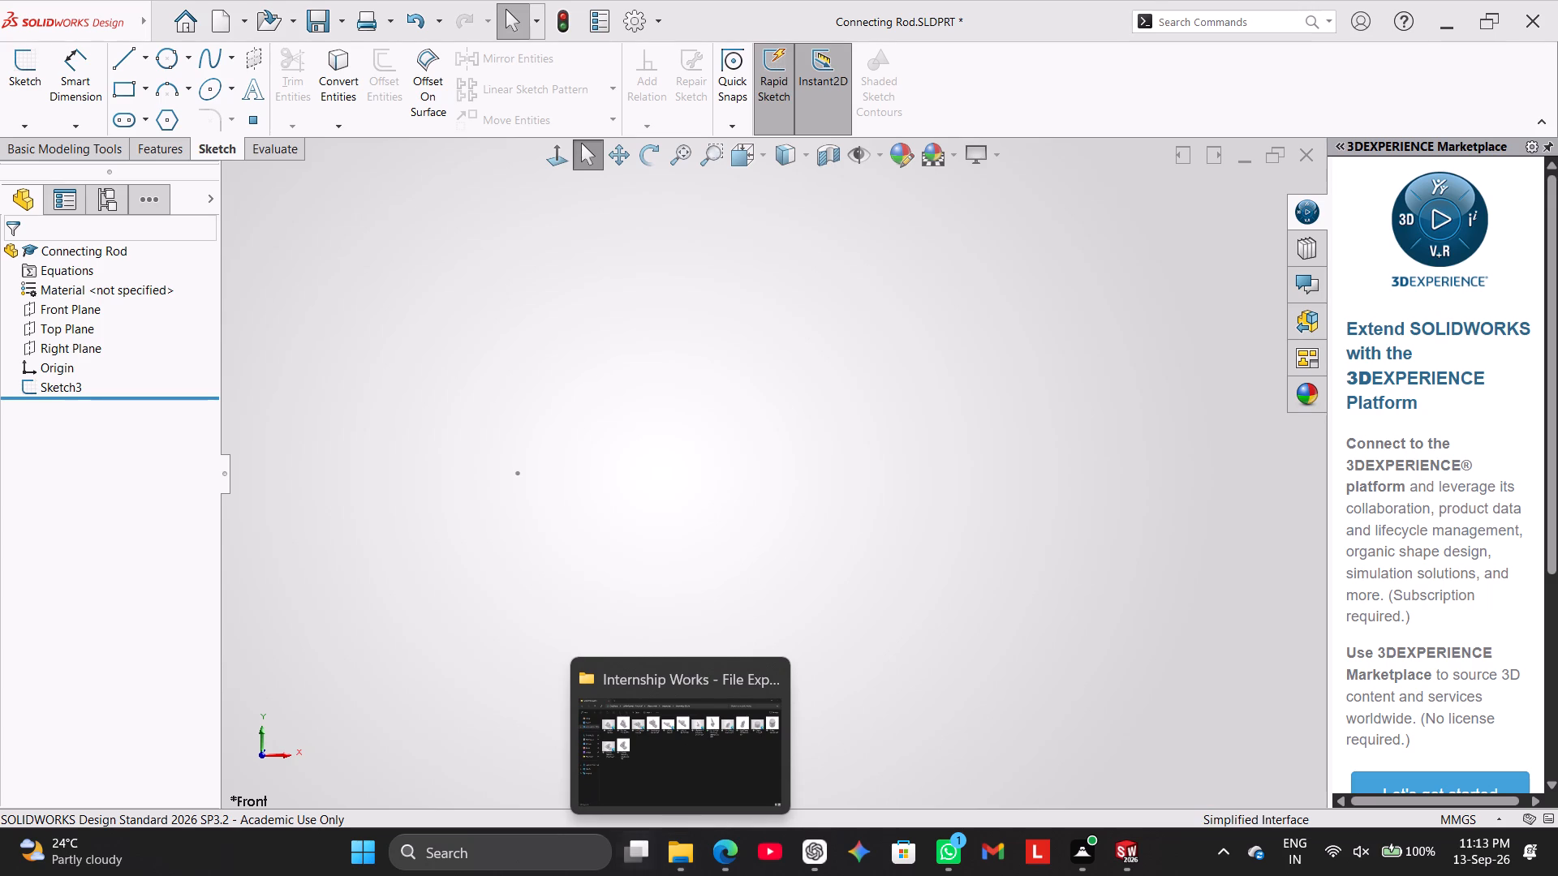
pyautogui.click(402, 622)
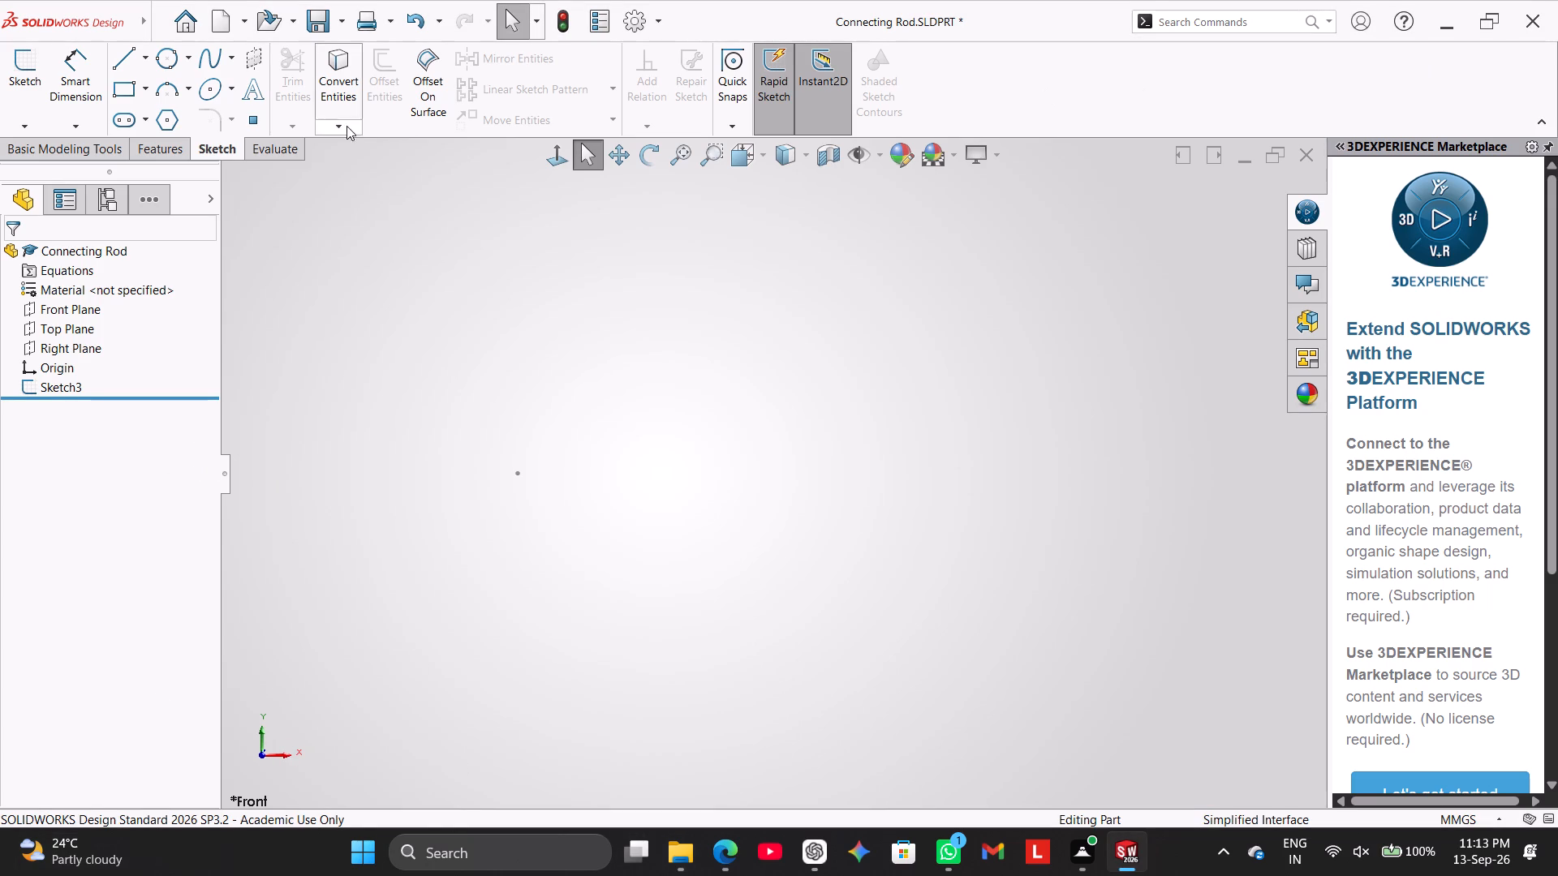
# Open Sketch3 for editing, examine its vertical centreline and relations, and exit the sketch.
pyautogui.click(77, 384)
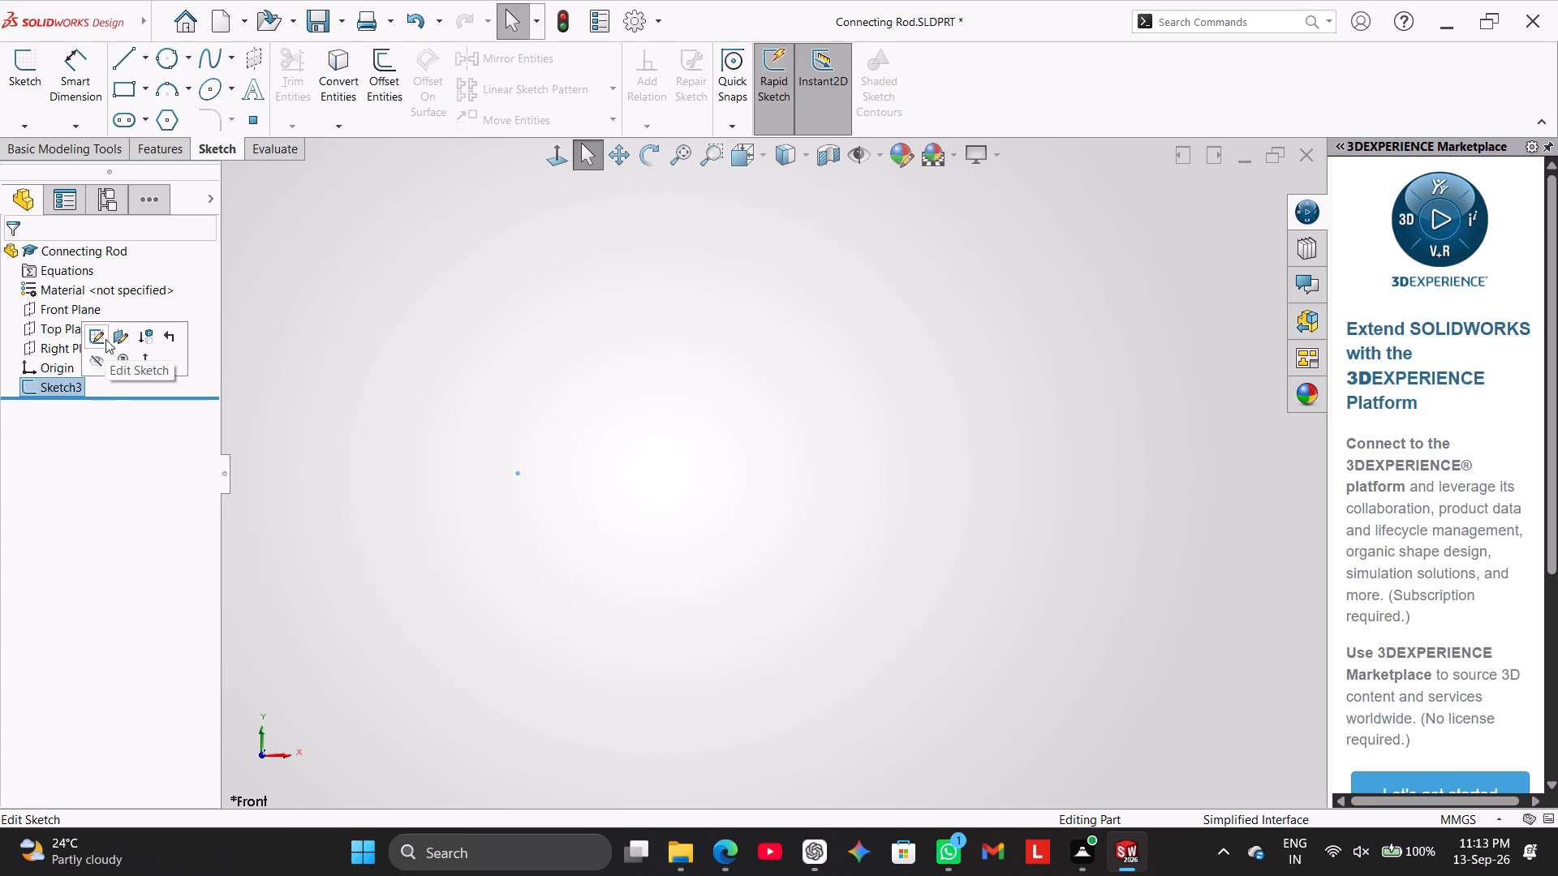
pyautogui.click(97, 332)
pyautogui.scroll(2, 543, 411)
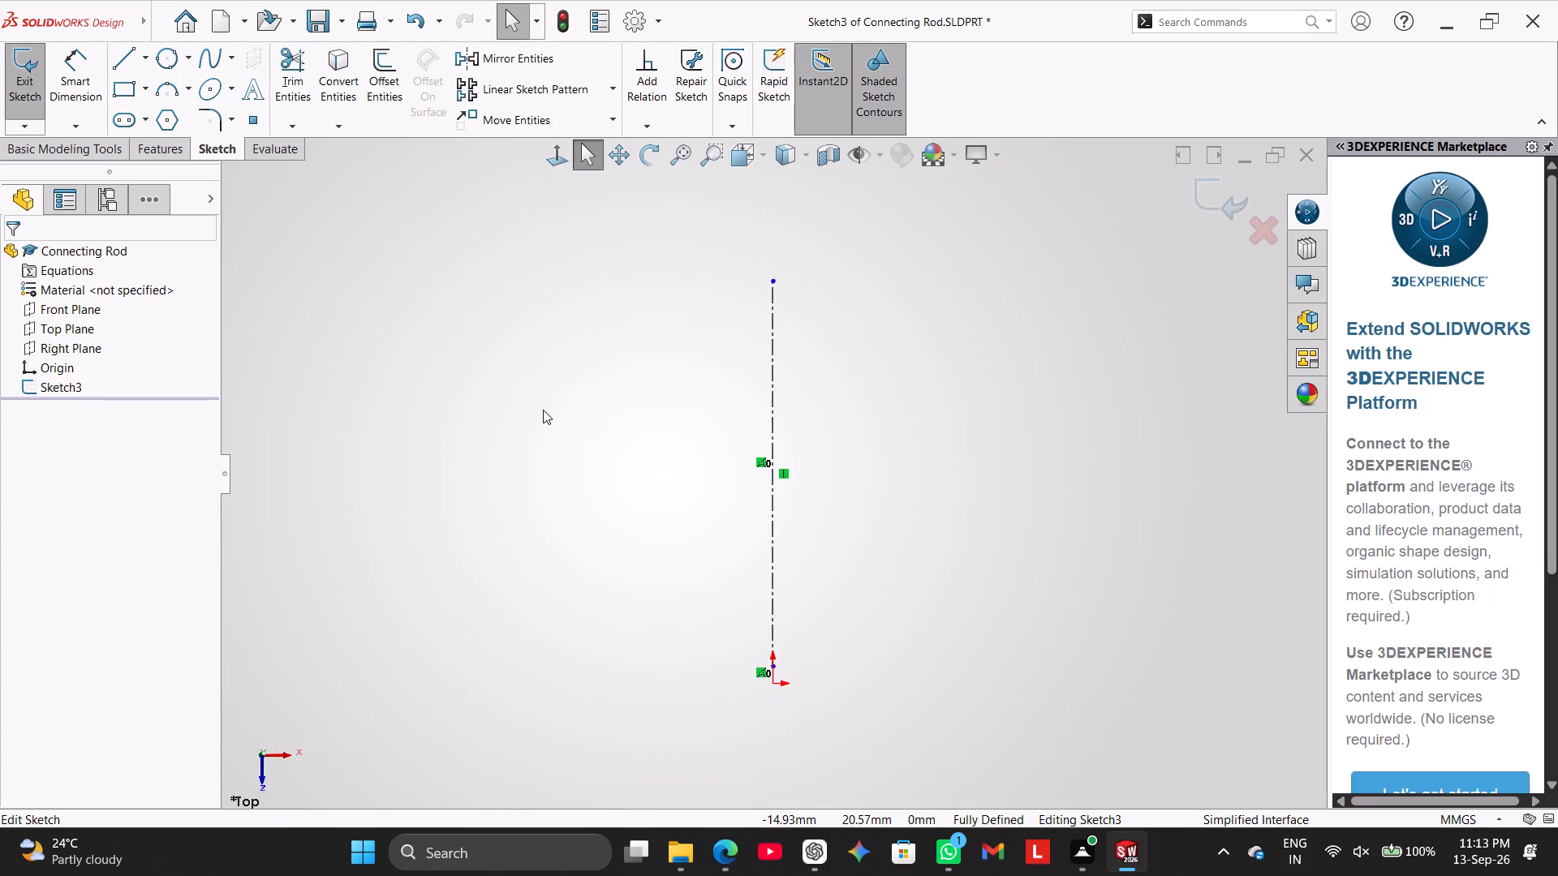
pyautogui.scroll(3, 543, 410)
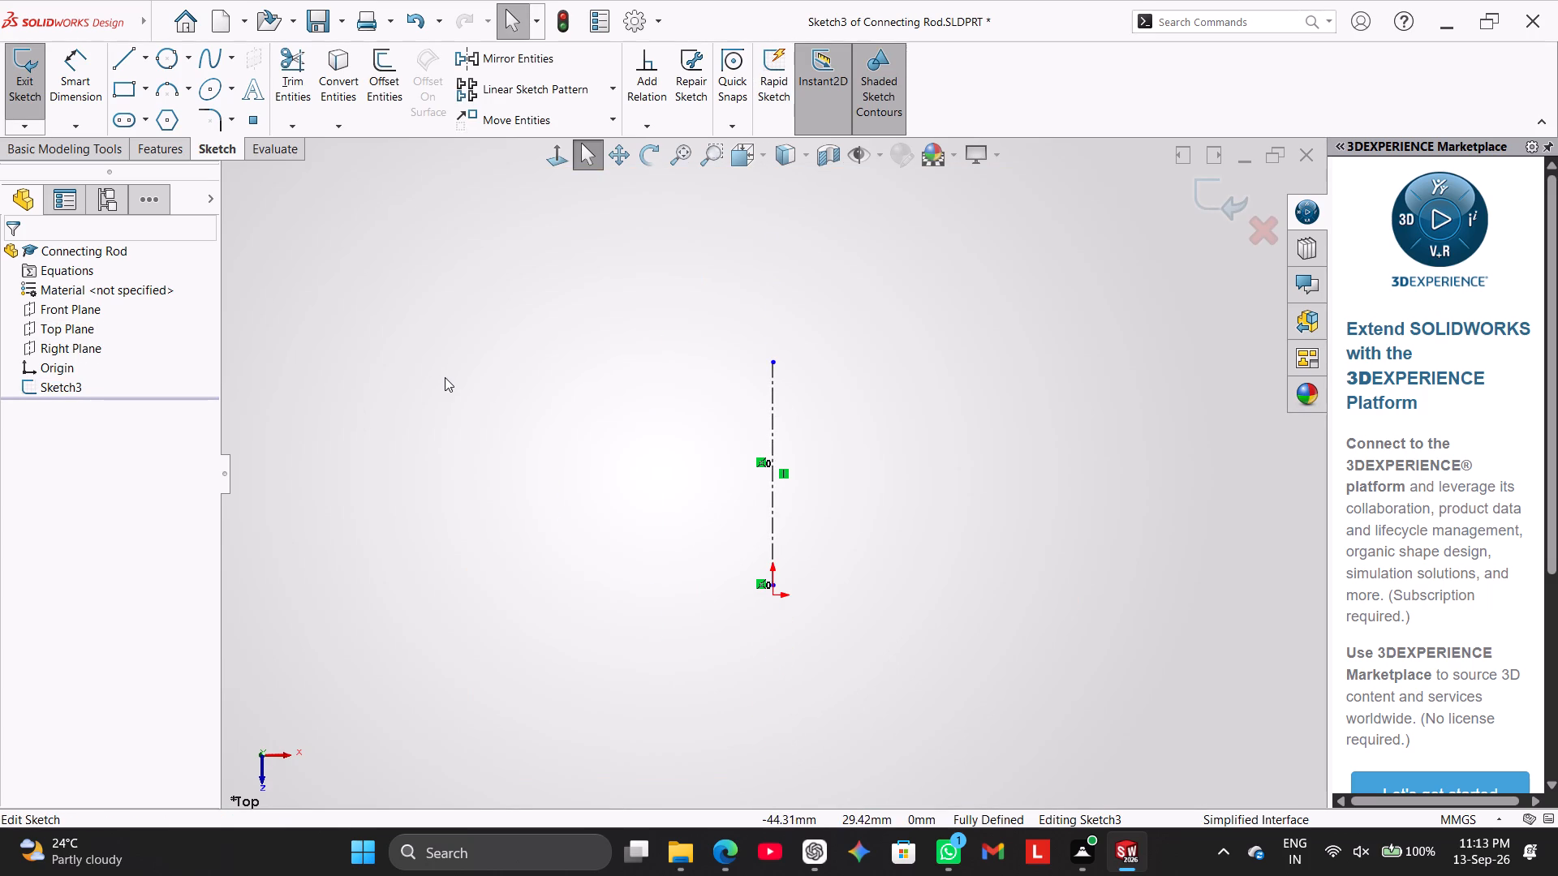
pyautogui.scroll(-1, 445, 377)
pyautogui.click(79, 385)
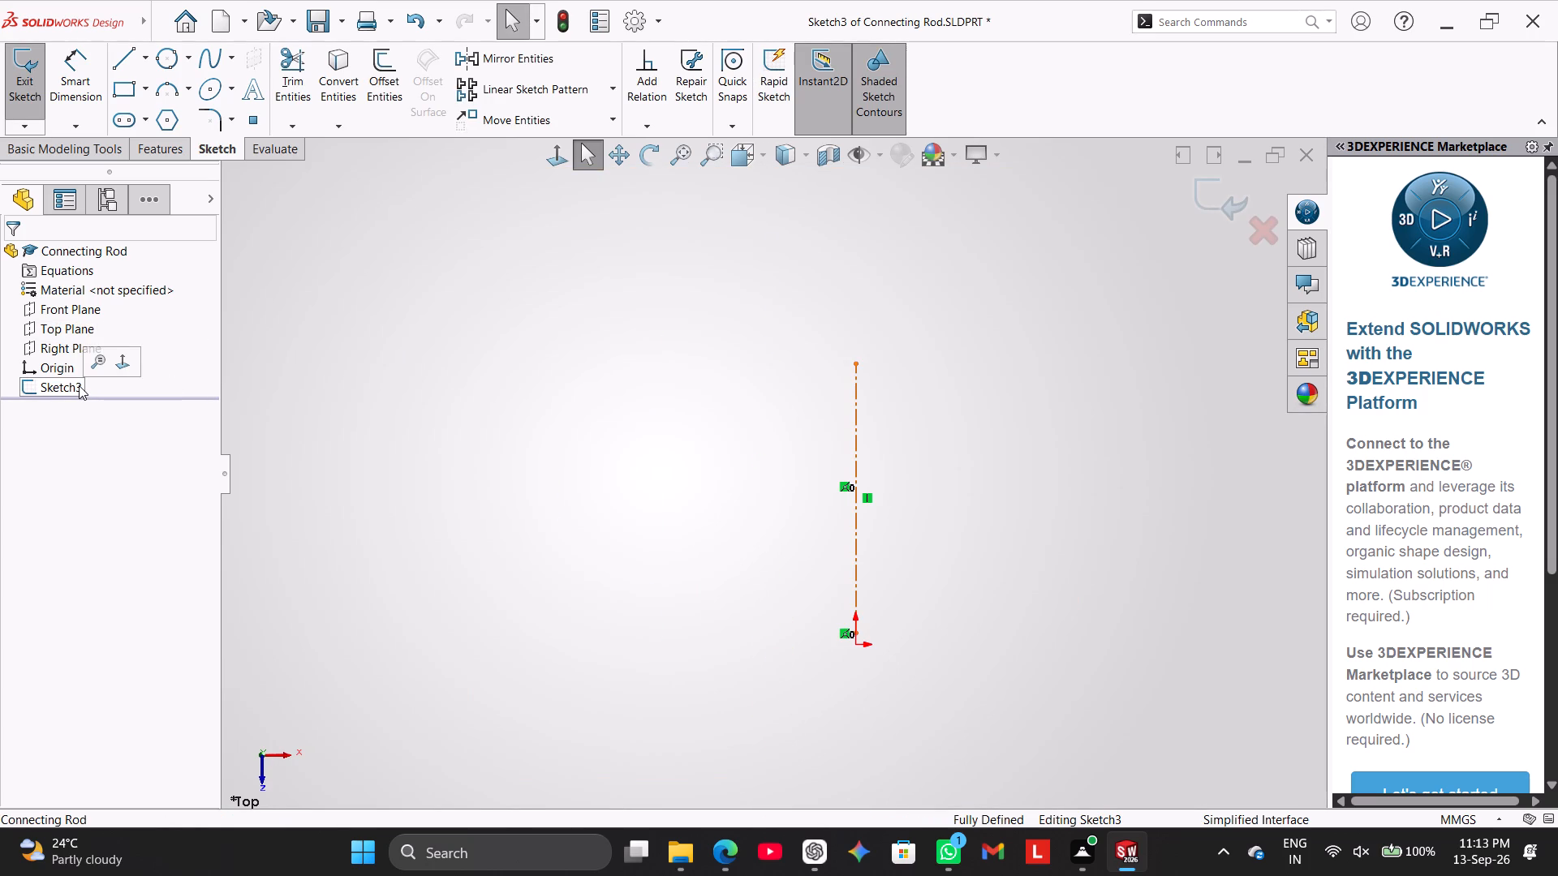
pyautogui.click(386, 278)
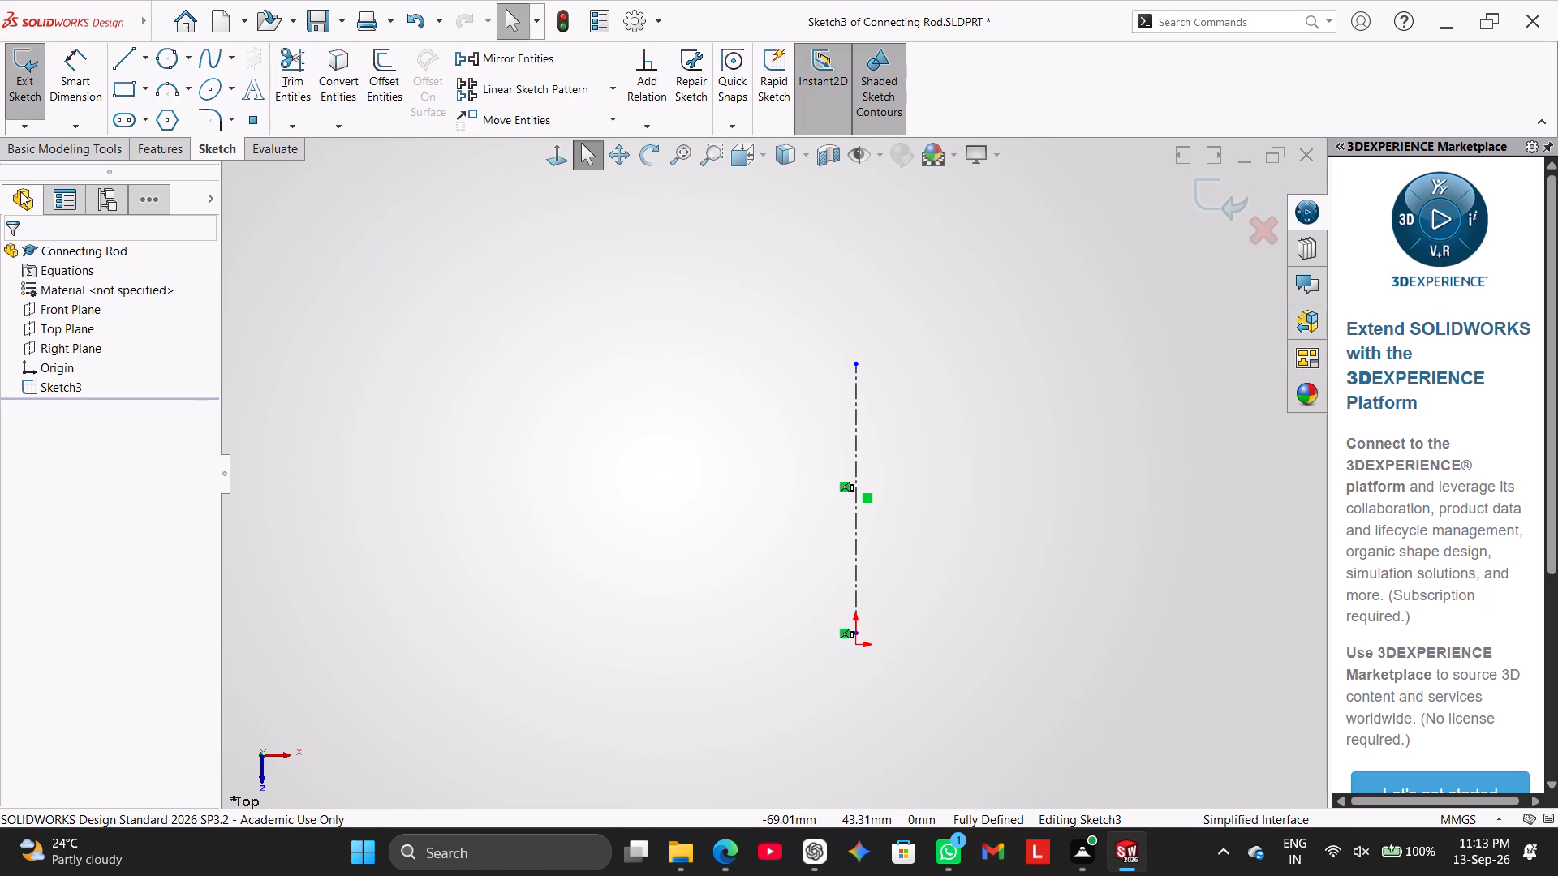
pyautogui.click(69, 384)
pyautogui.click(69, 384)
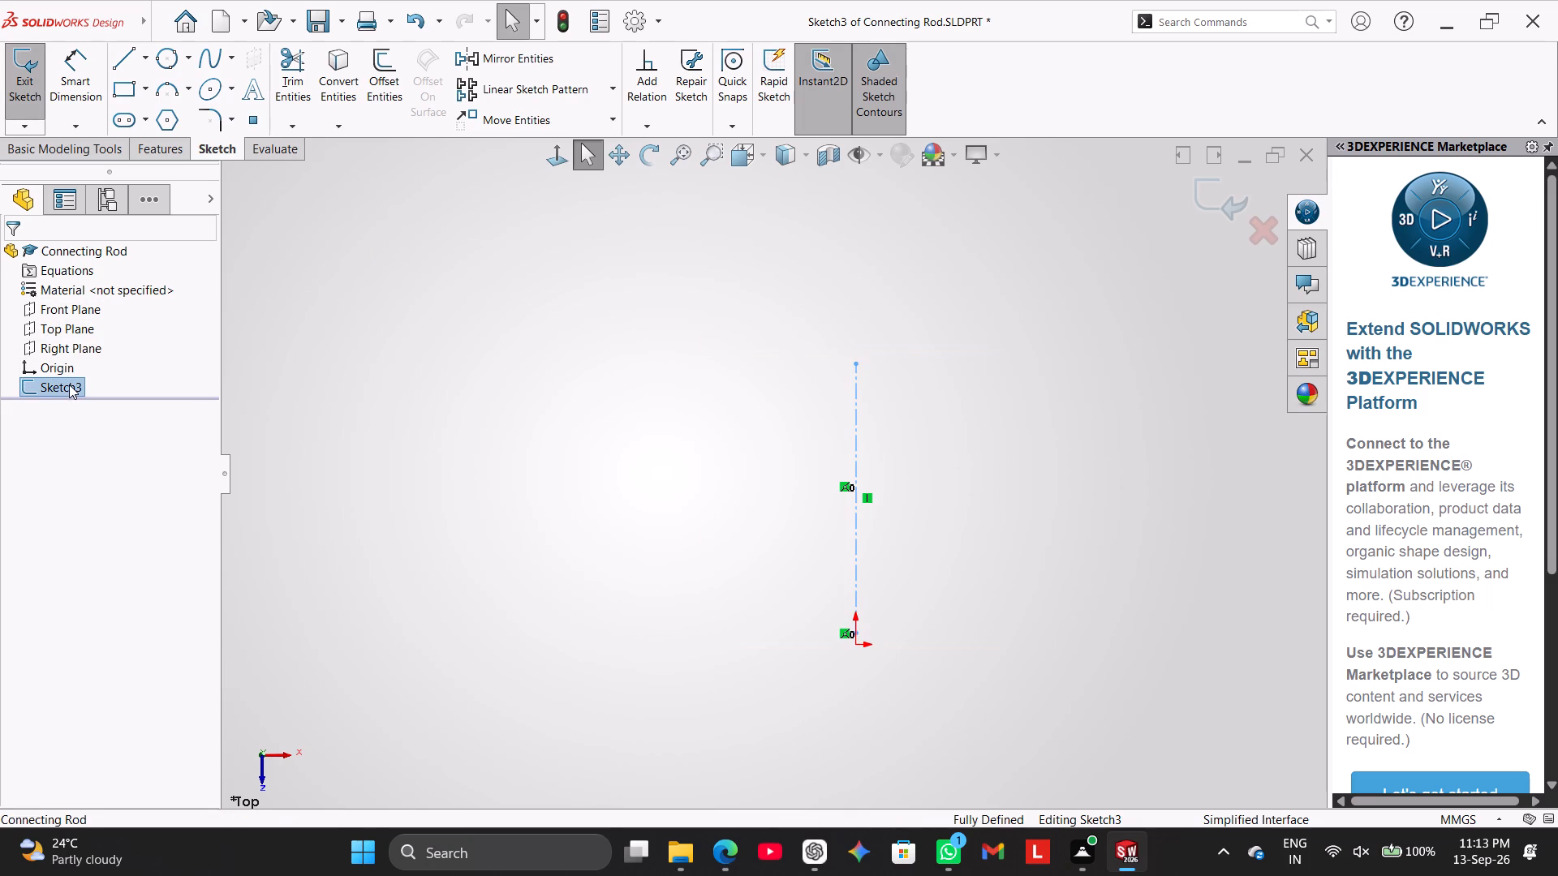
pyautogui.click(69, 384)
pyautogui.click(36, 71)
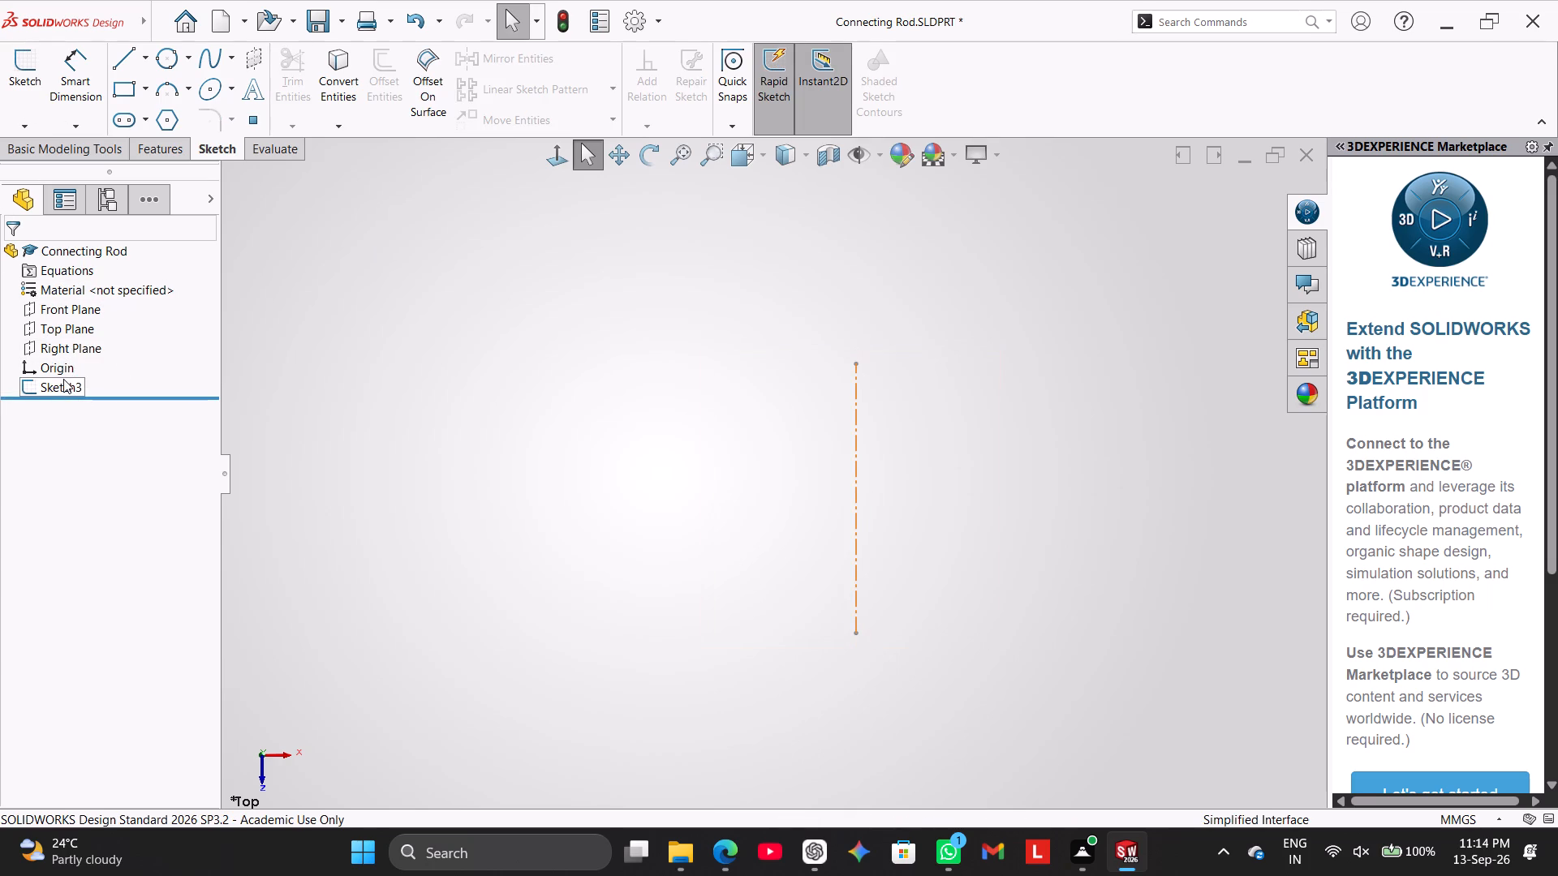
# Undo the recent sketch deletions and stop the rebuild to repair Sketch2.
pyautogui.hotkey('ctrl', 'z')
pyautogui.hotkey('ctrl', 'z')
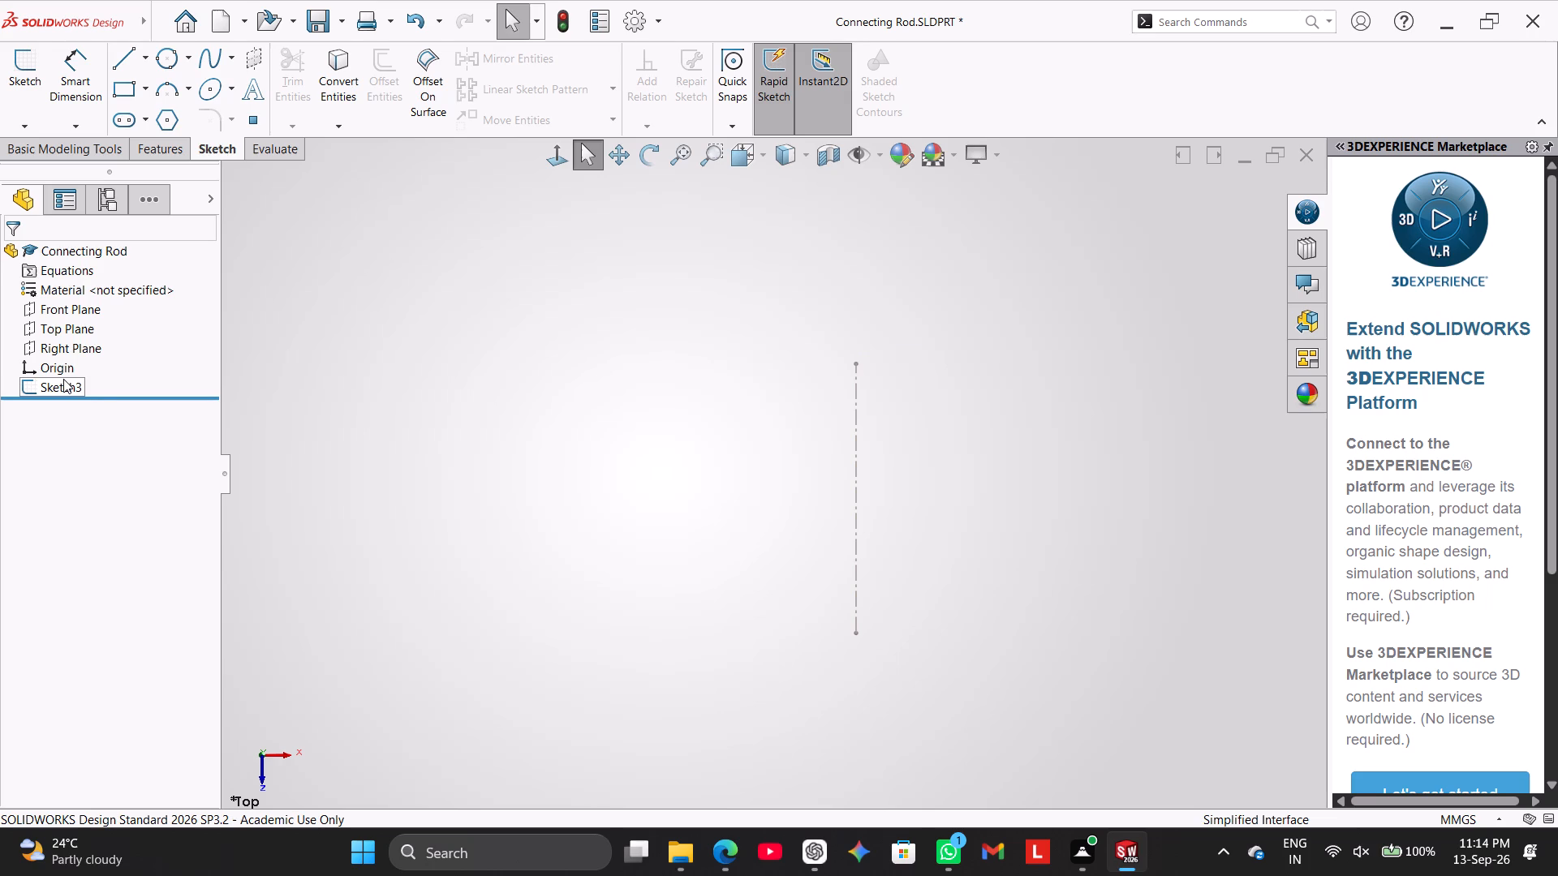
pyautogui.hotkey('ctrl', 'z')
pyautogui.hotkey('ctrl', 'z')
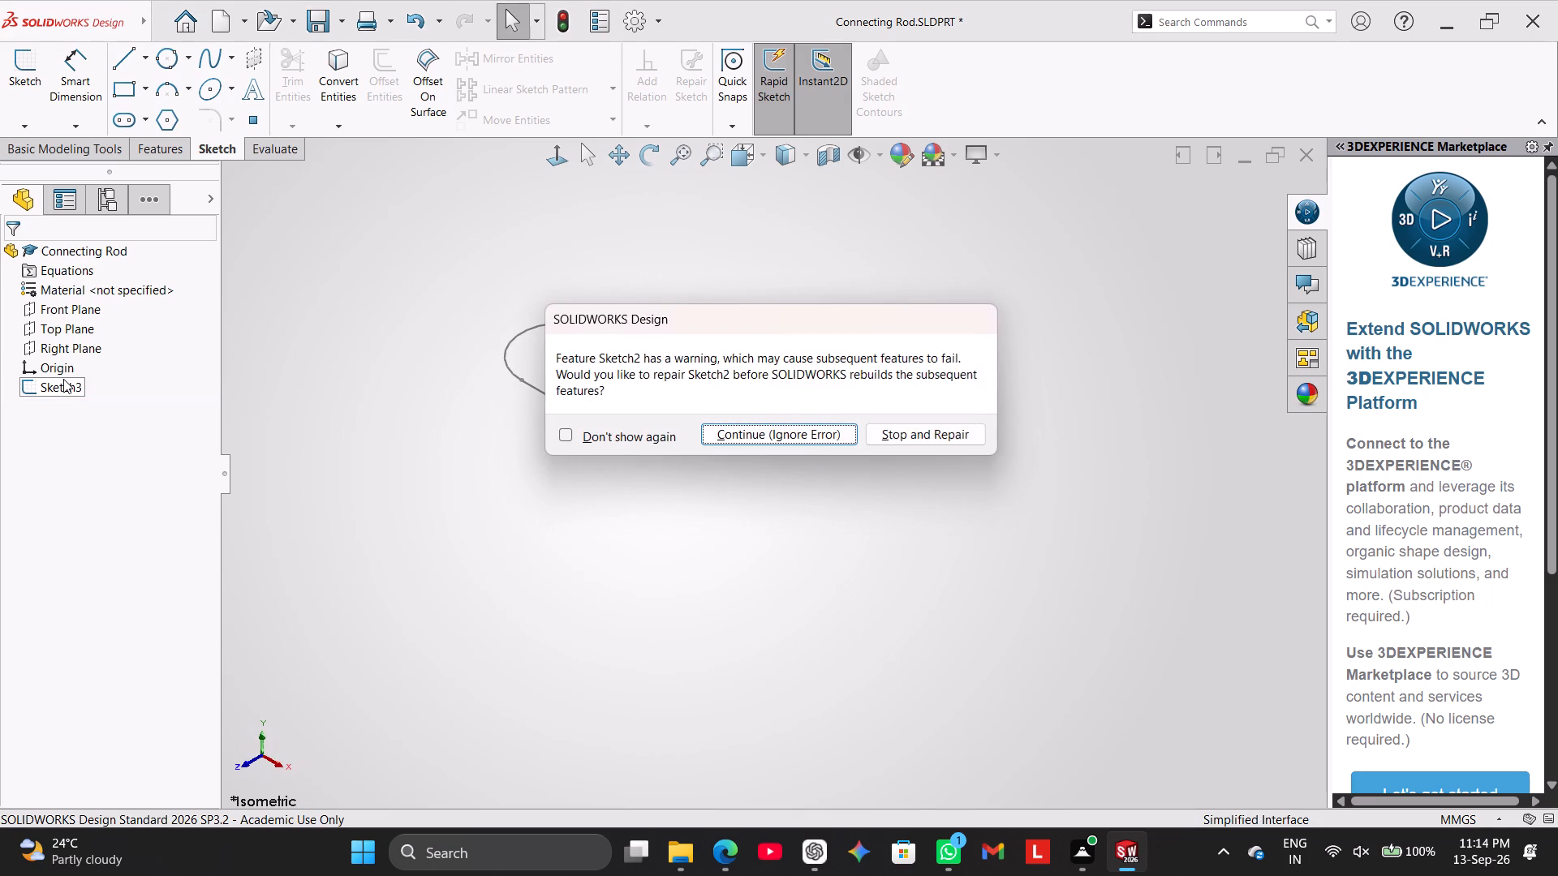
pyautogui.click(914, 432)
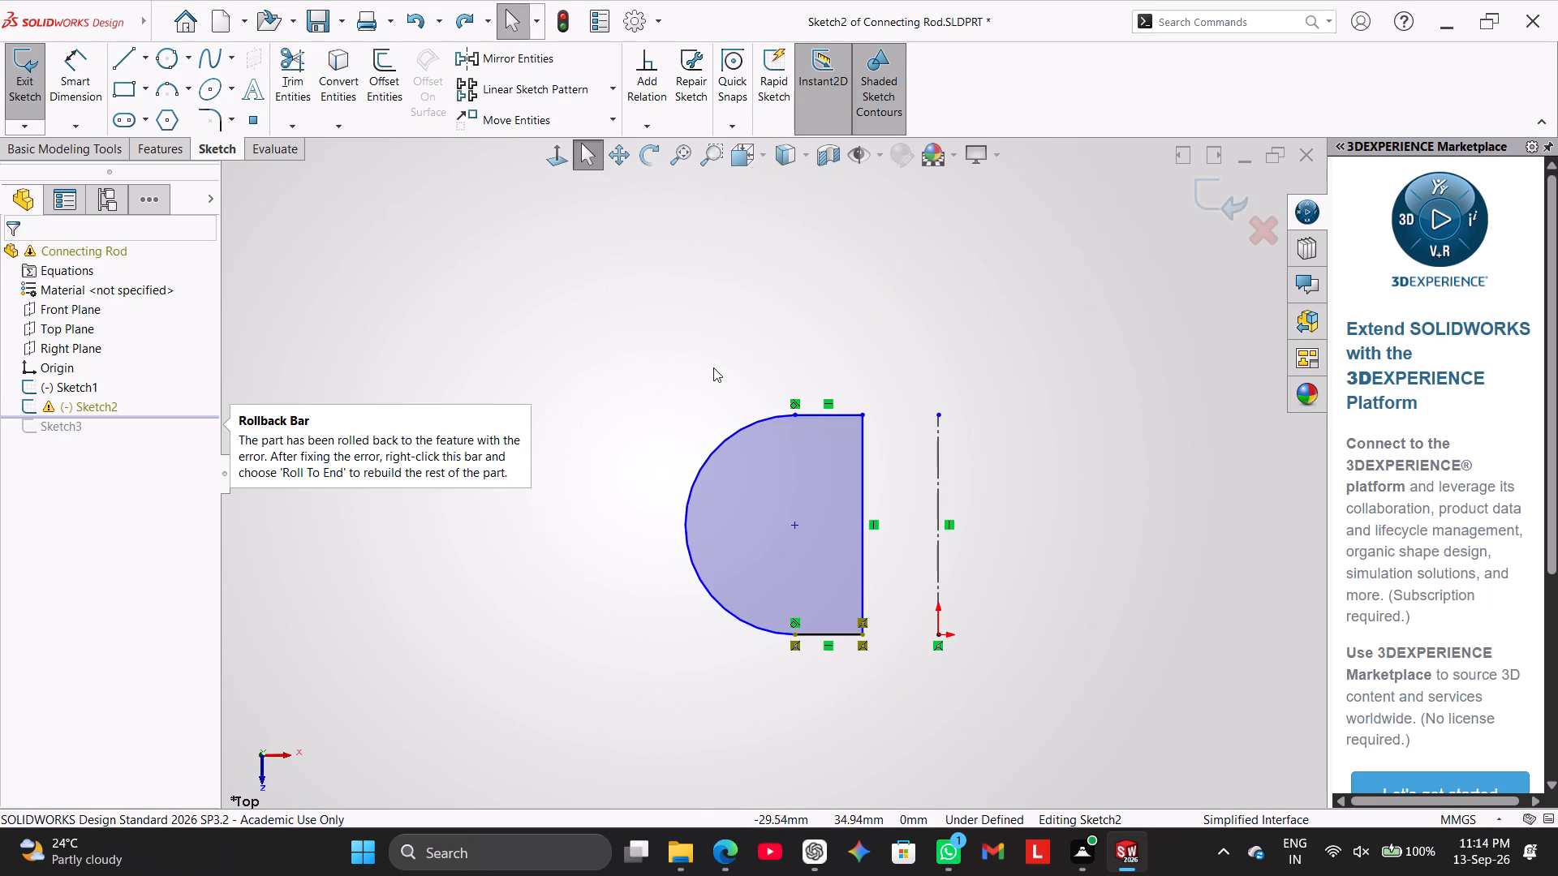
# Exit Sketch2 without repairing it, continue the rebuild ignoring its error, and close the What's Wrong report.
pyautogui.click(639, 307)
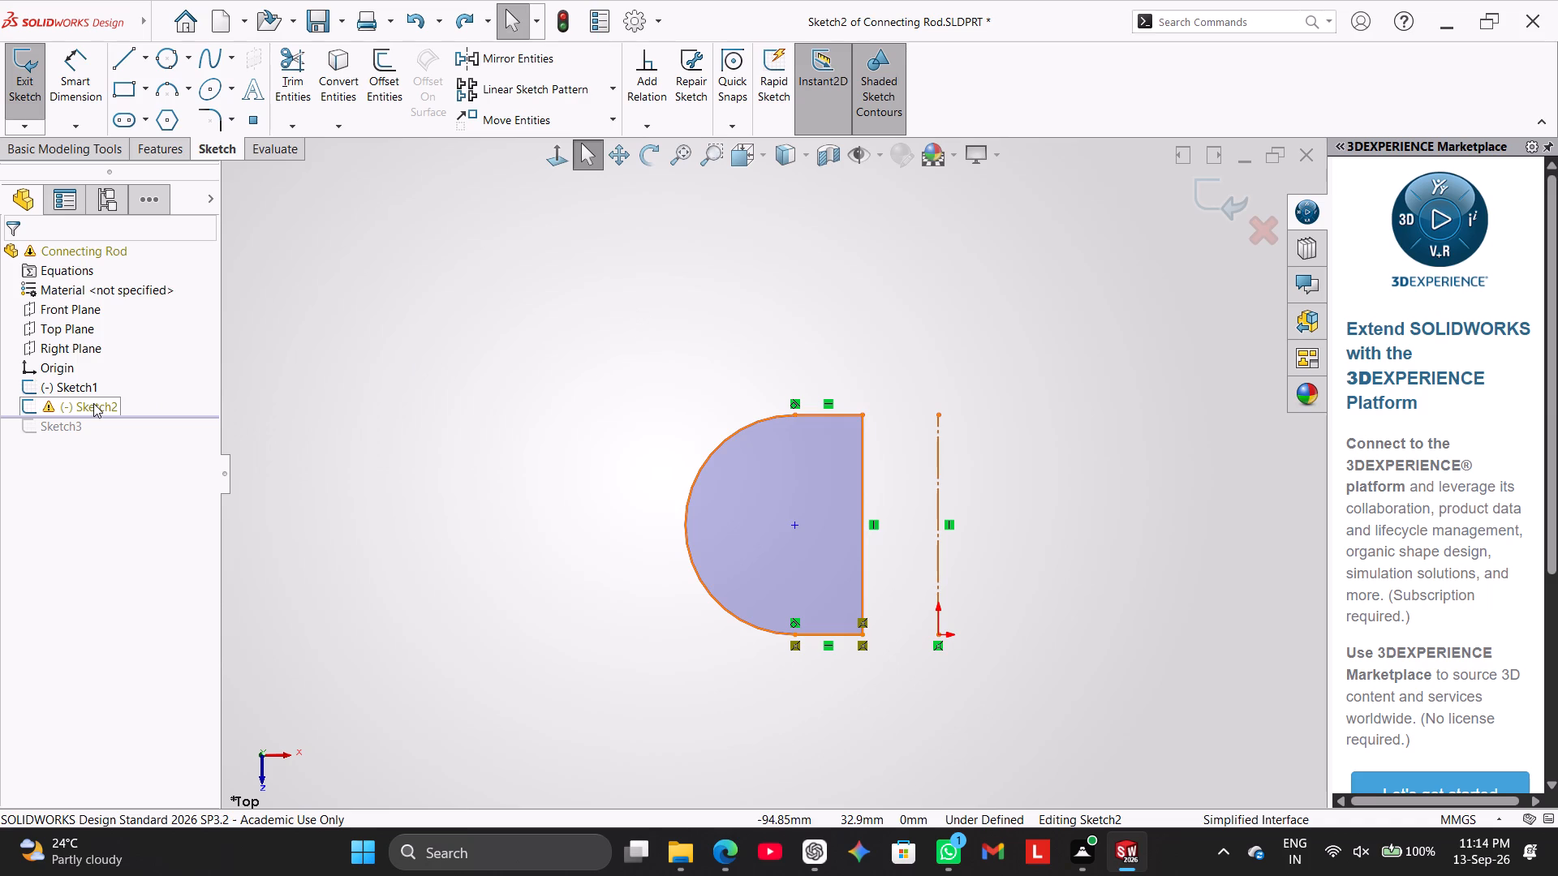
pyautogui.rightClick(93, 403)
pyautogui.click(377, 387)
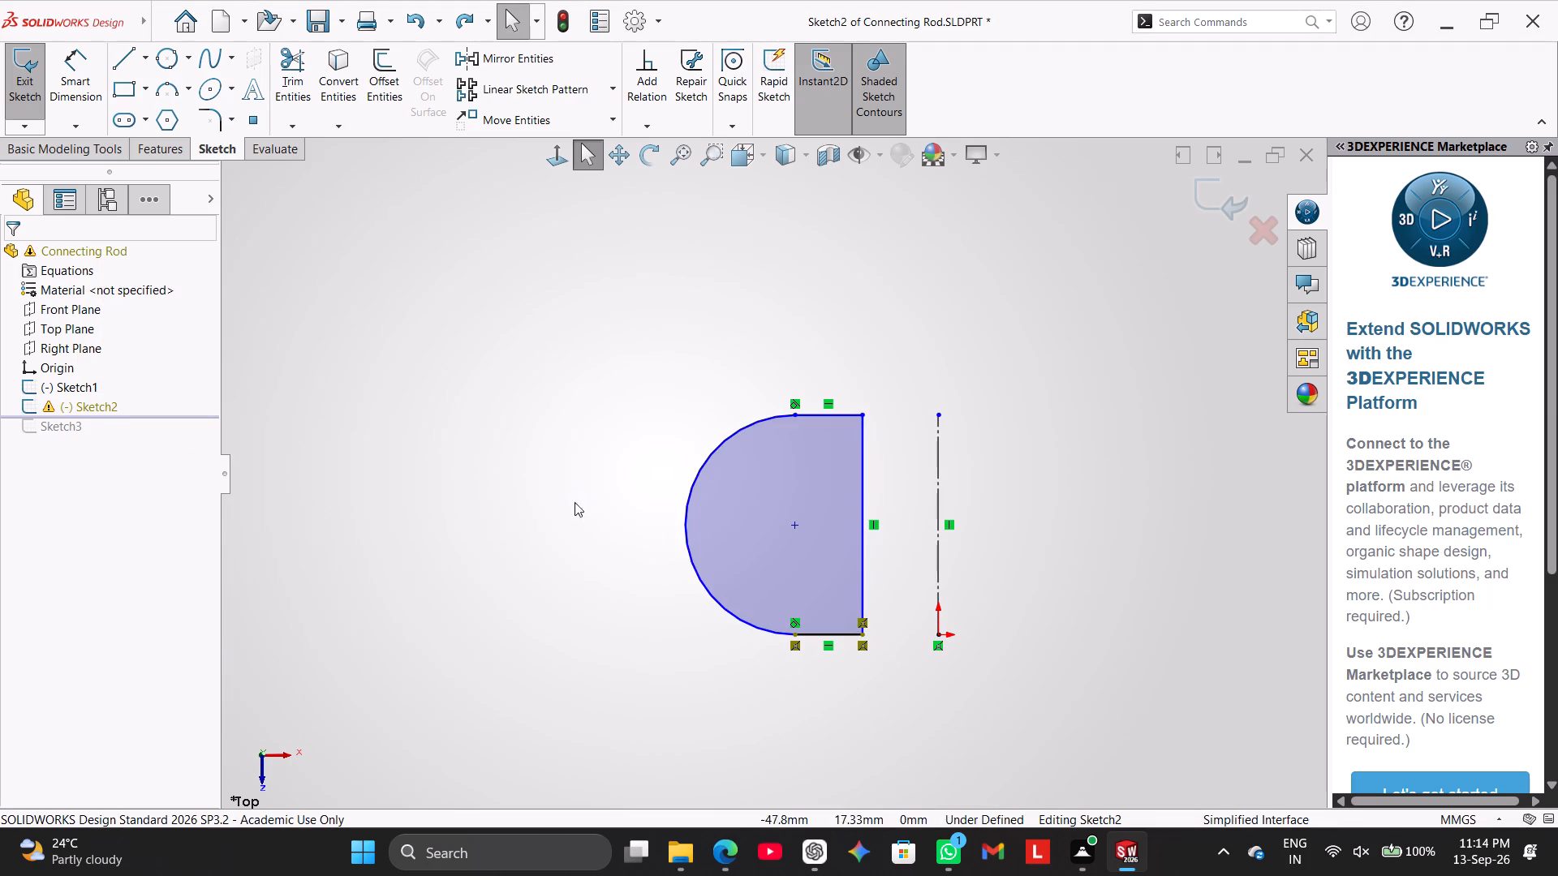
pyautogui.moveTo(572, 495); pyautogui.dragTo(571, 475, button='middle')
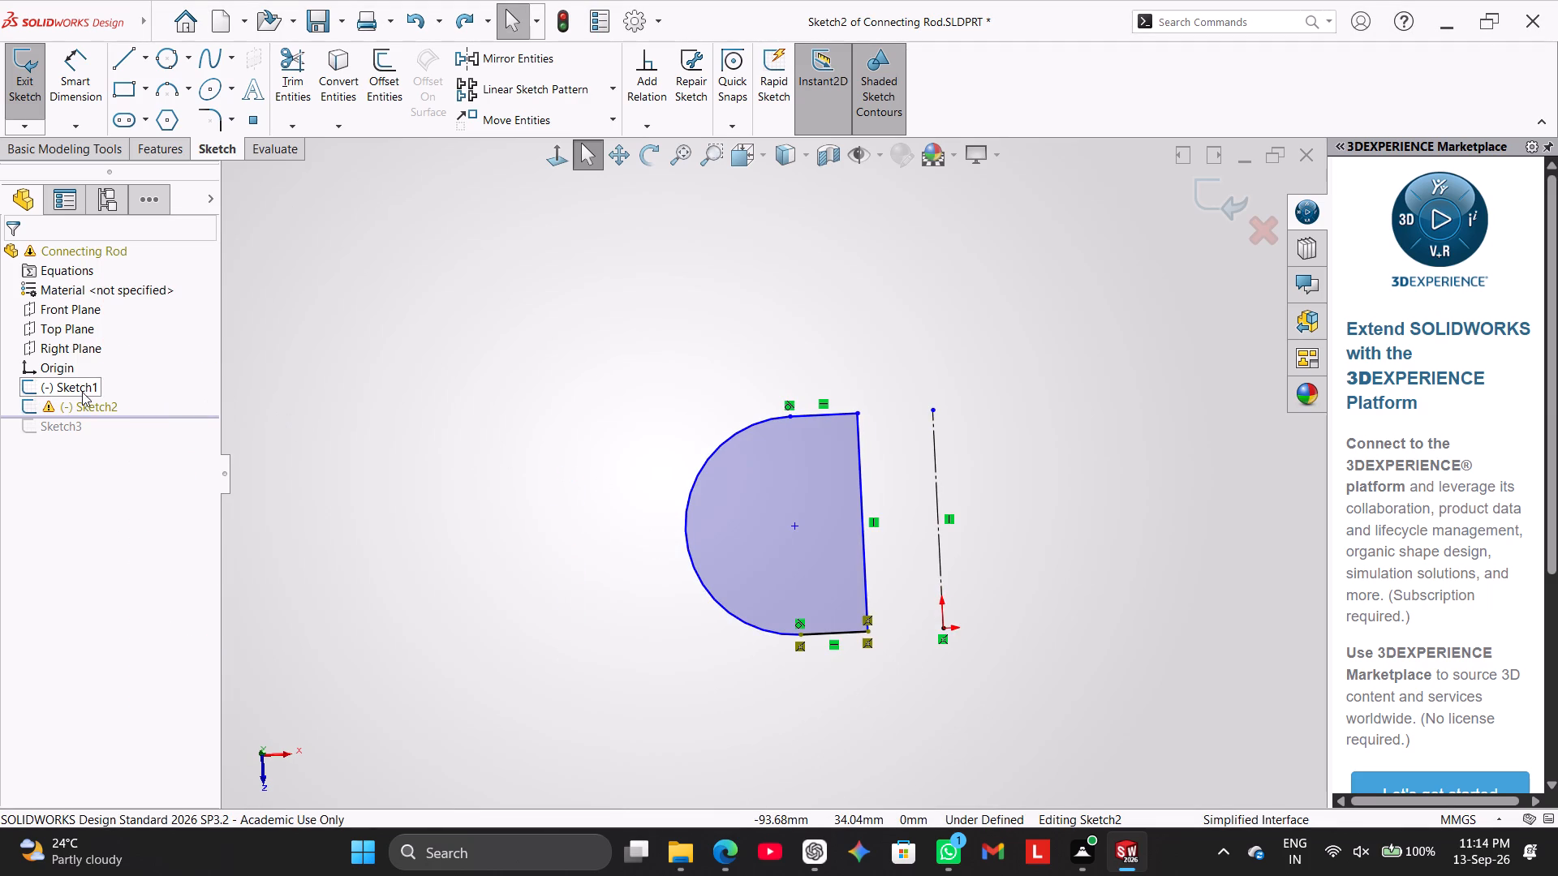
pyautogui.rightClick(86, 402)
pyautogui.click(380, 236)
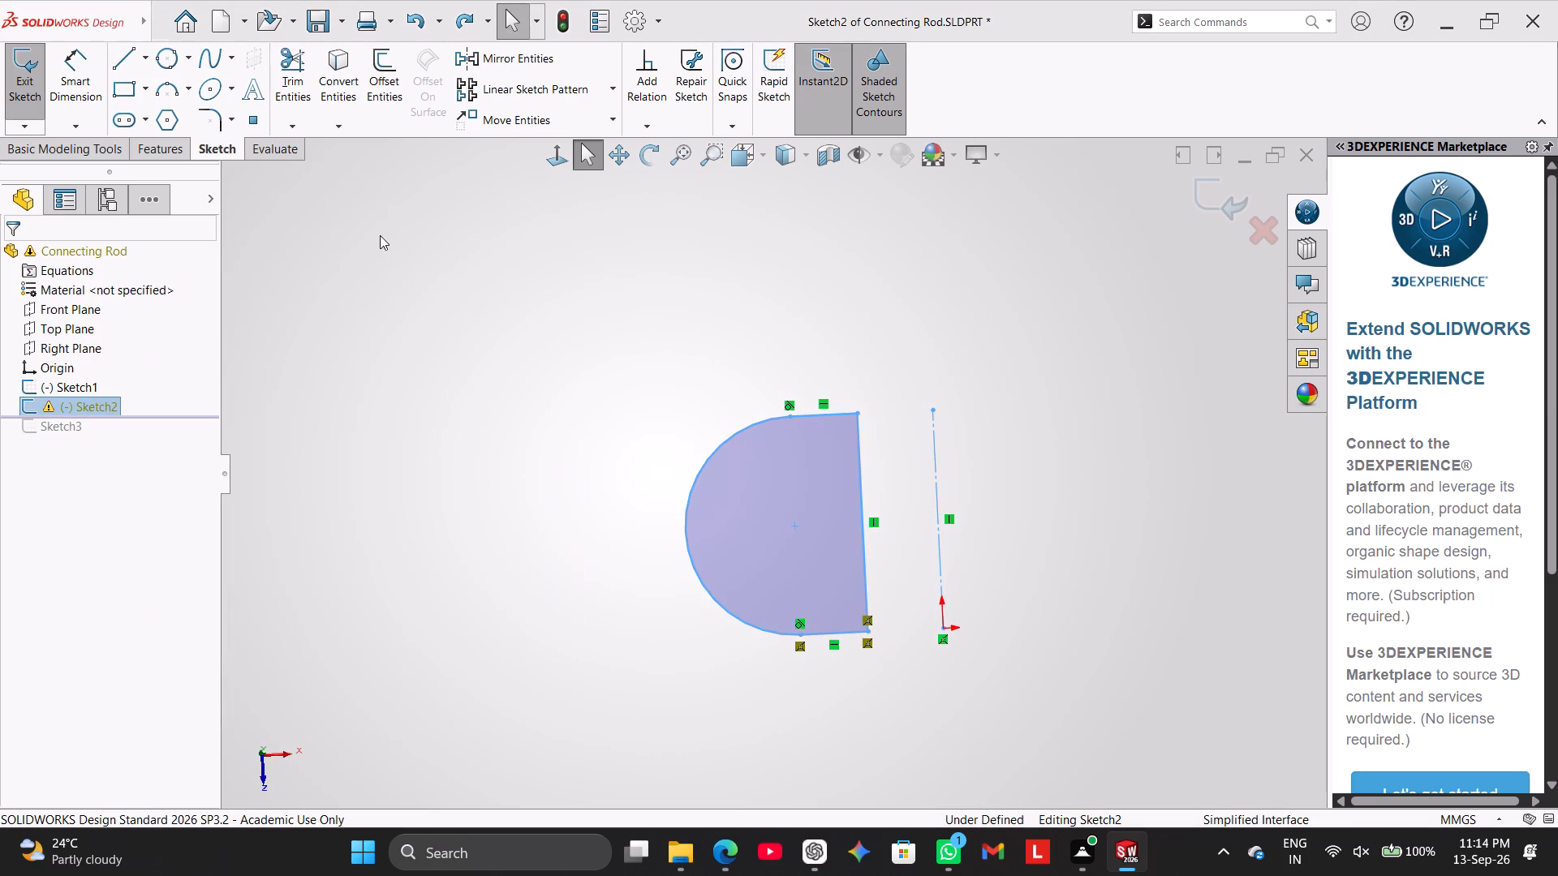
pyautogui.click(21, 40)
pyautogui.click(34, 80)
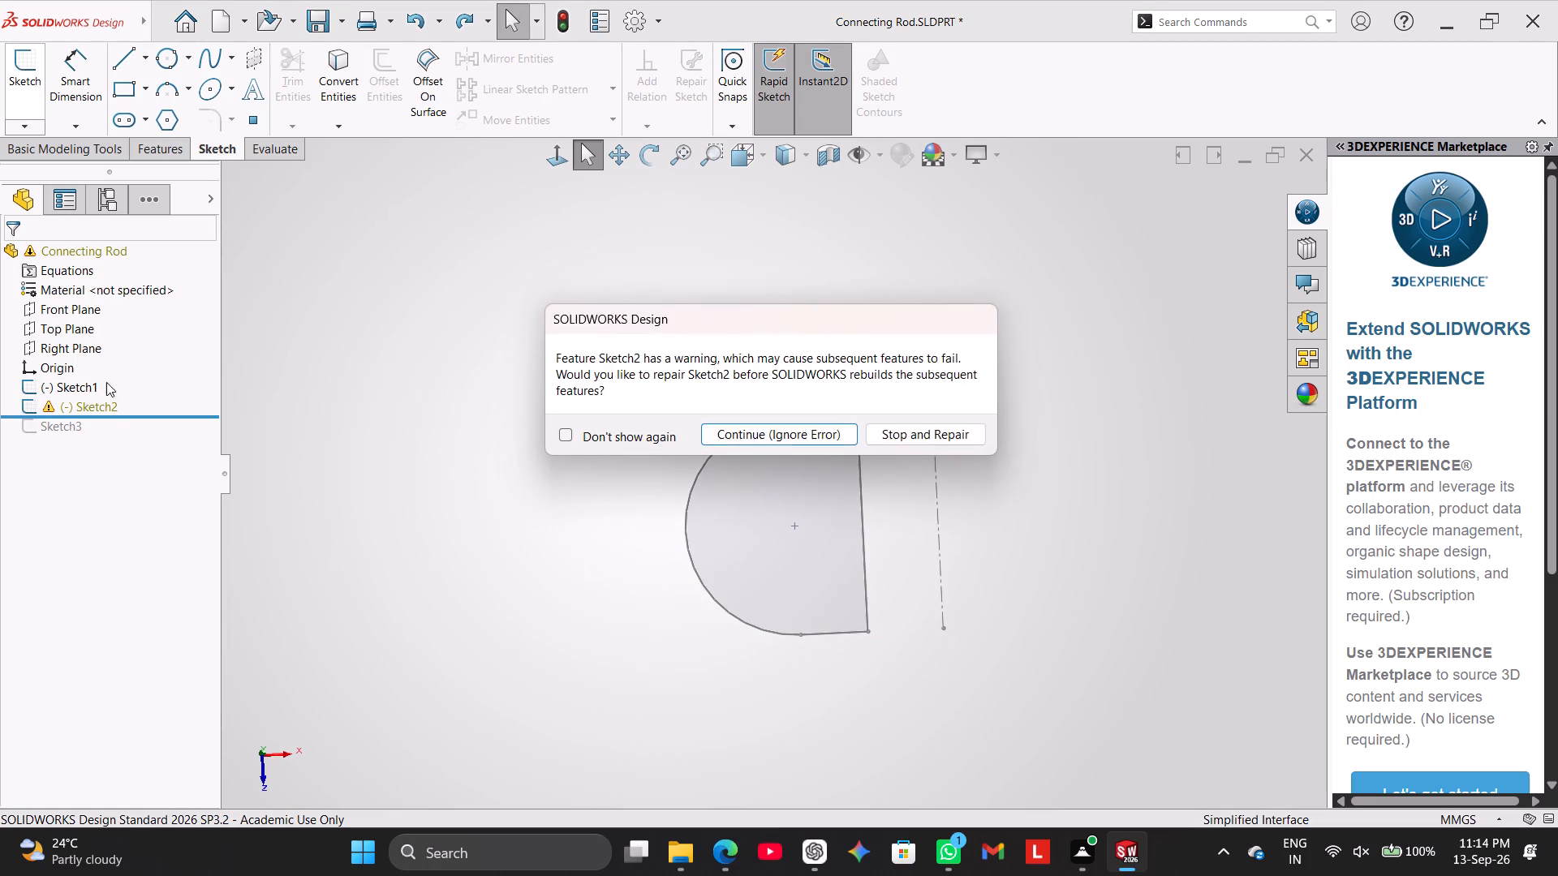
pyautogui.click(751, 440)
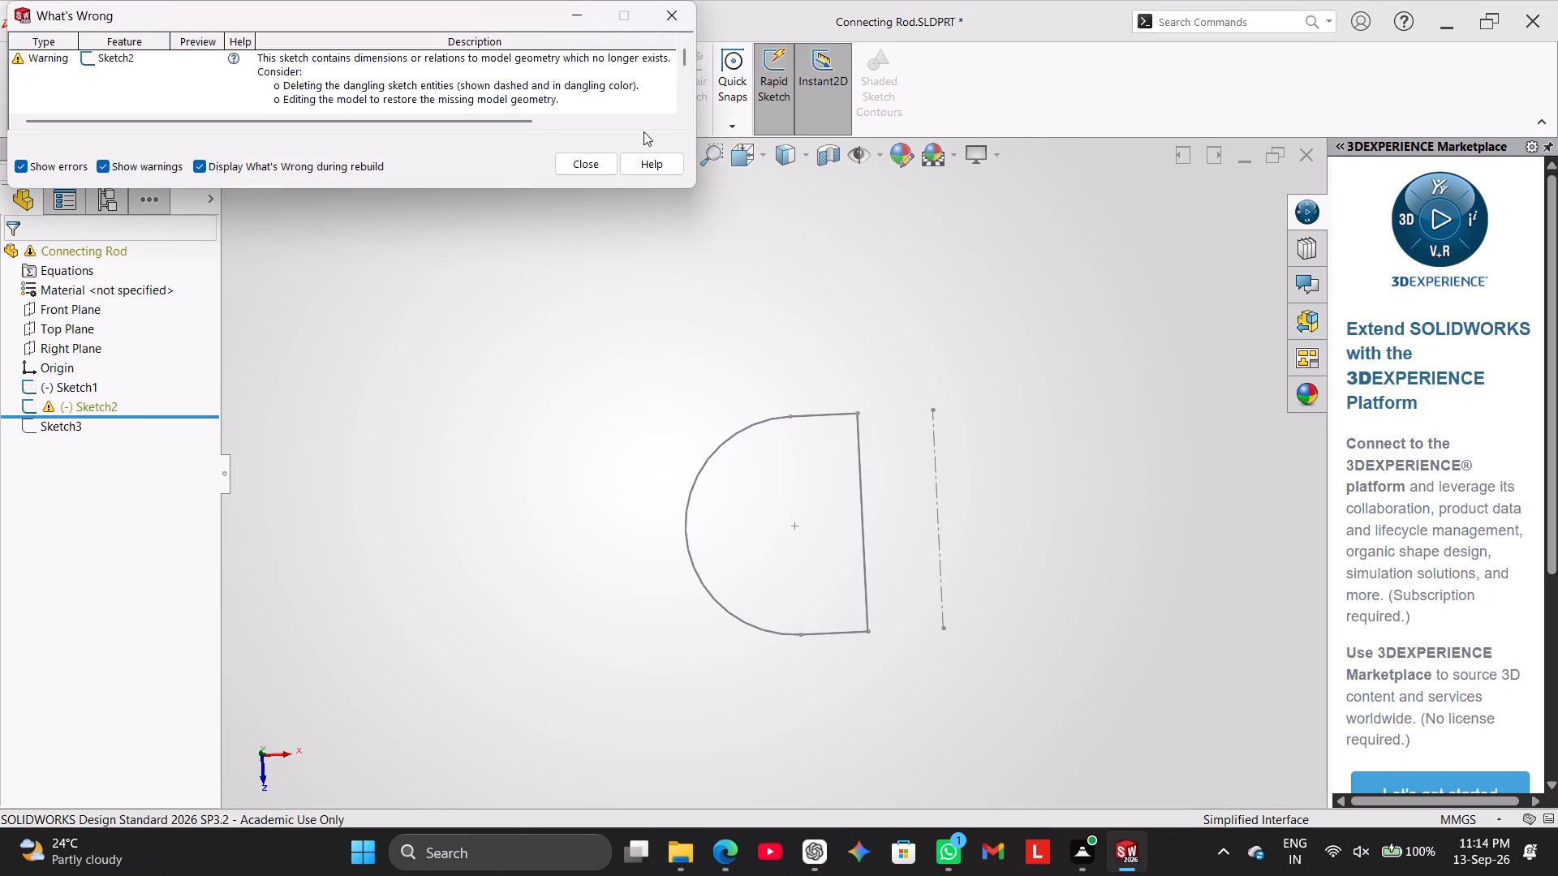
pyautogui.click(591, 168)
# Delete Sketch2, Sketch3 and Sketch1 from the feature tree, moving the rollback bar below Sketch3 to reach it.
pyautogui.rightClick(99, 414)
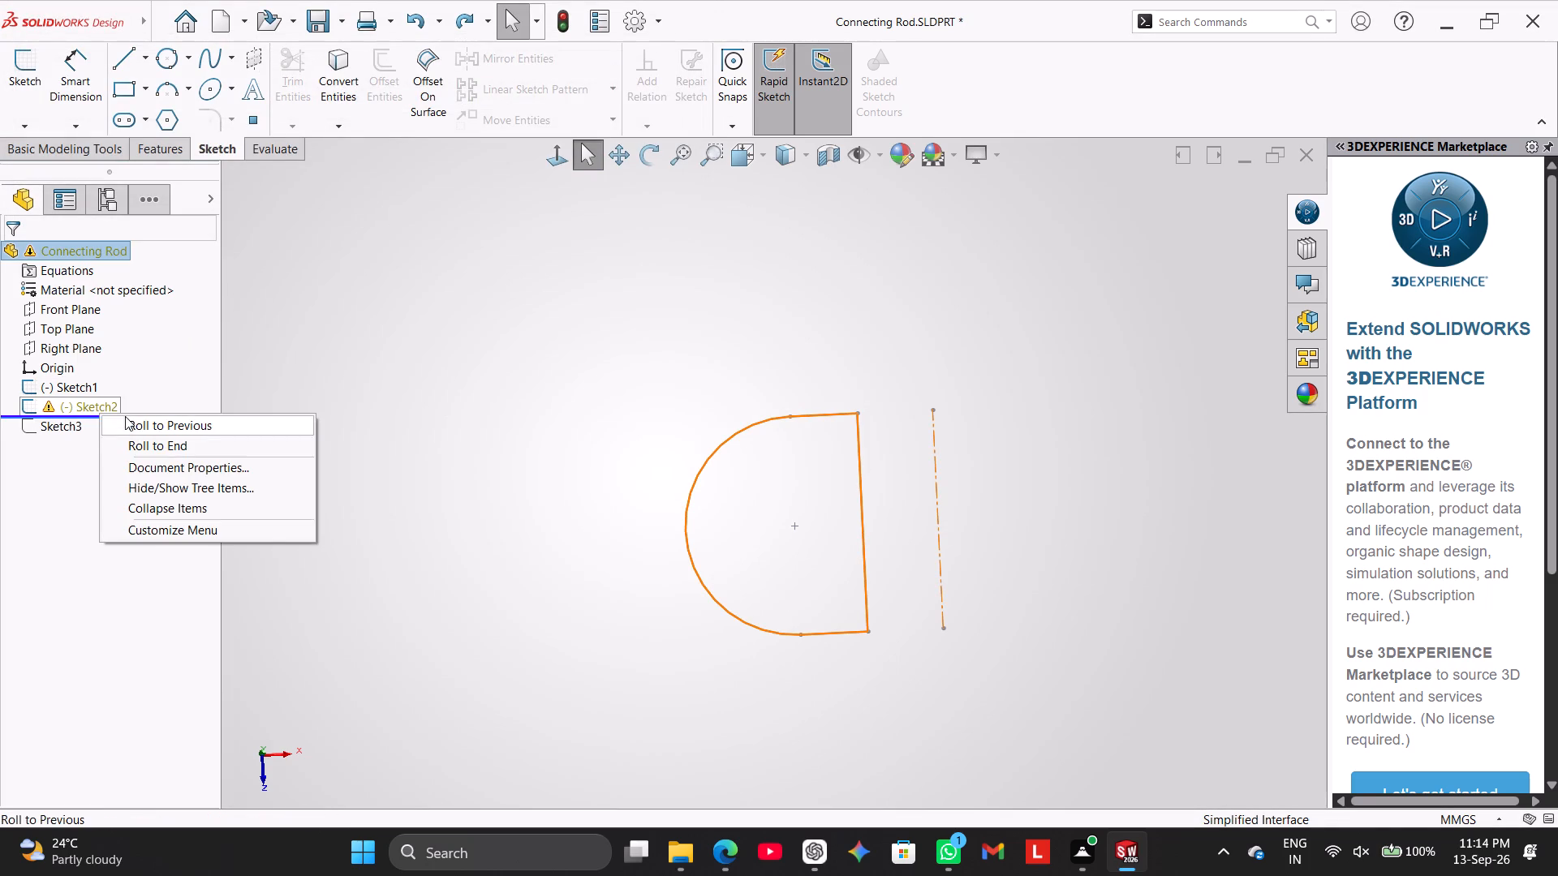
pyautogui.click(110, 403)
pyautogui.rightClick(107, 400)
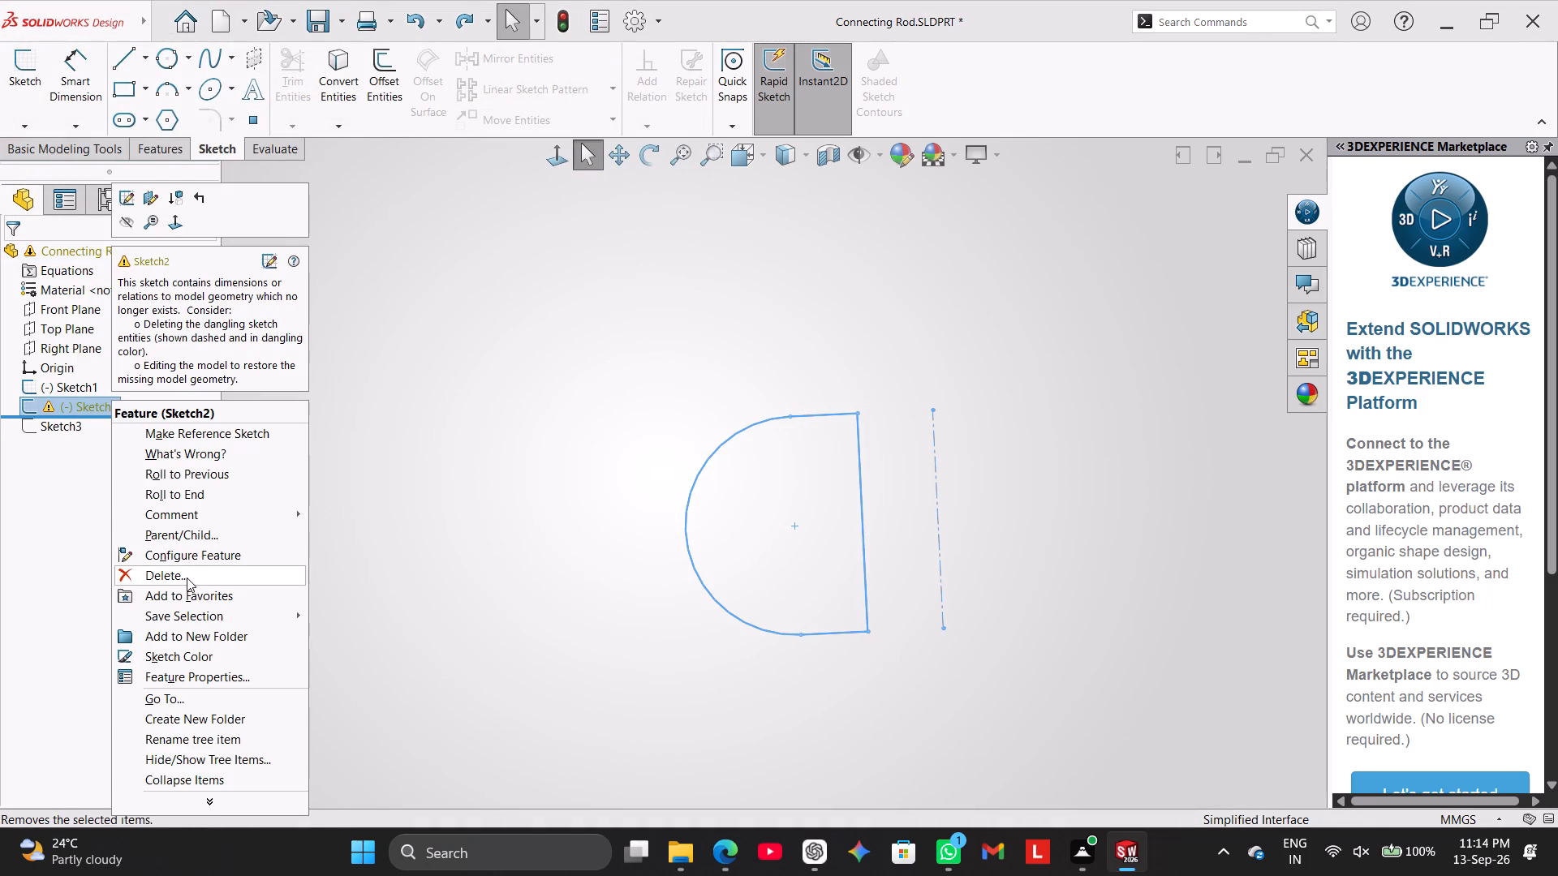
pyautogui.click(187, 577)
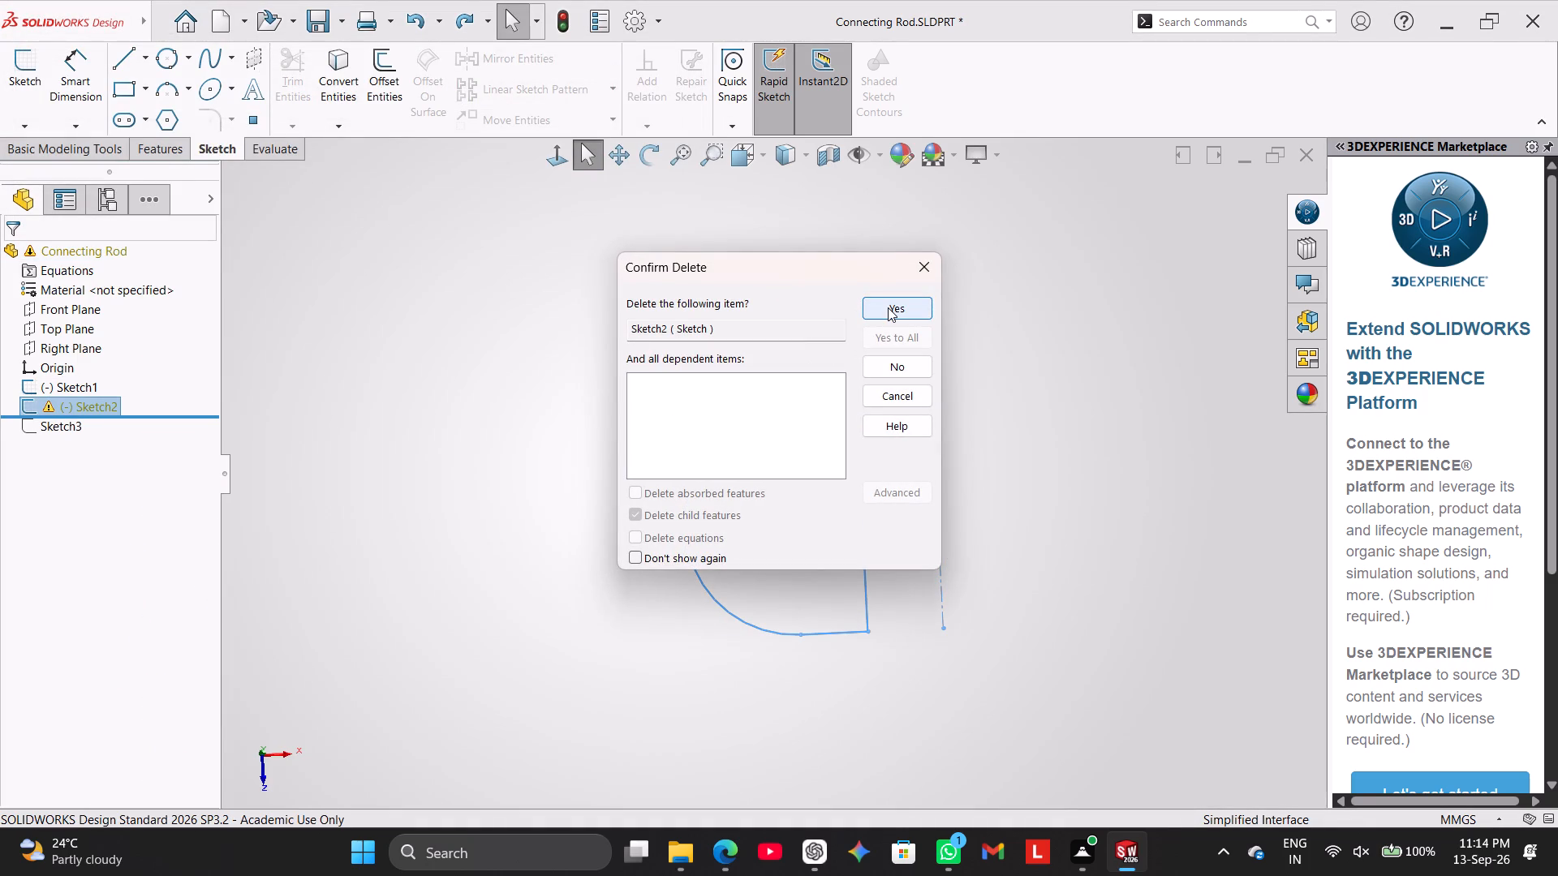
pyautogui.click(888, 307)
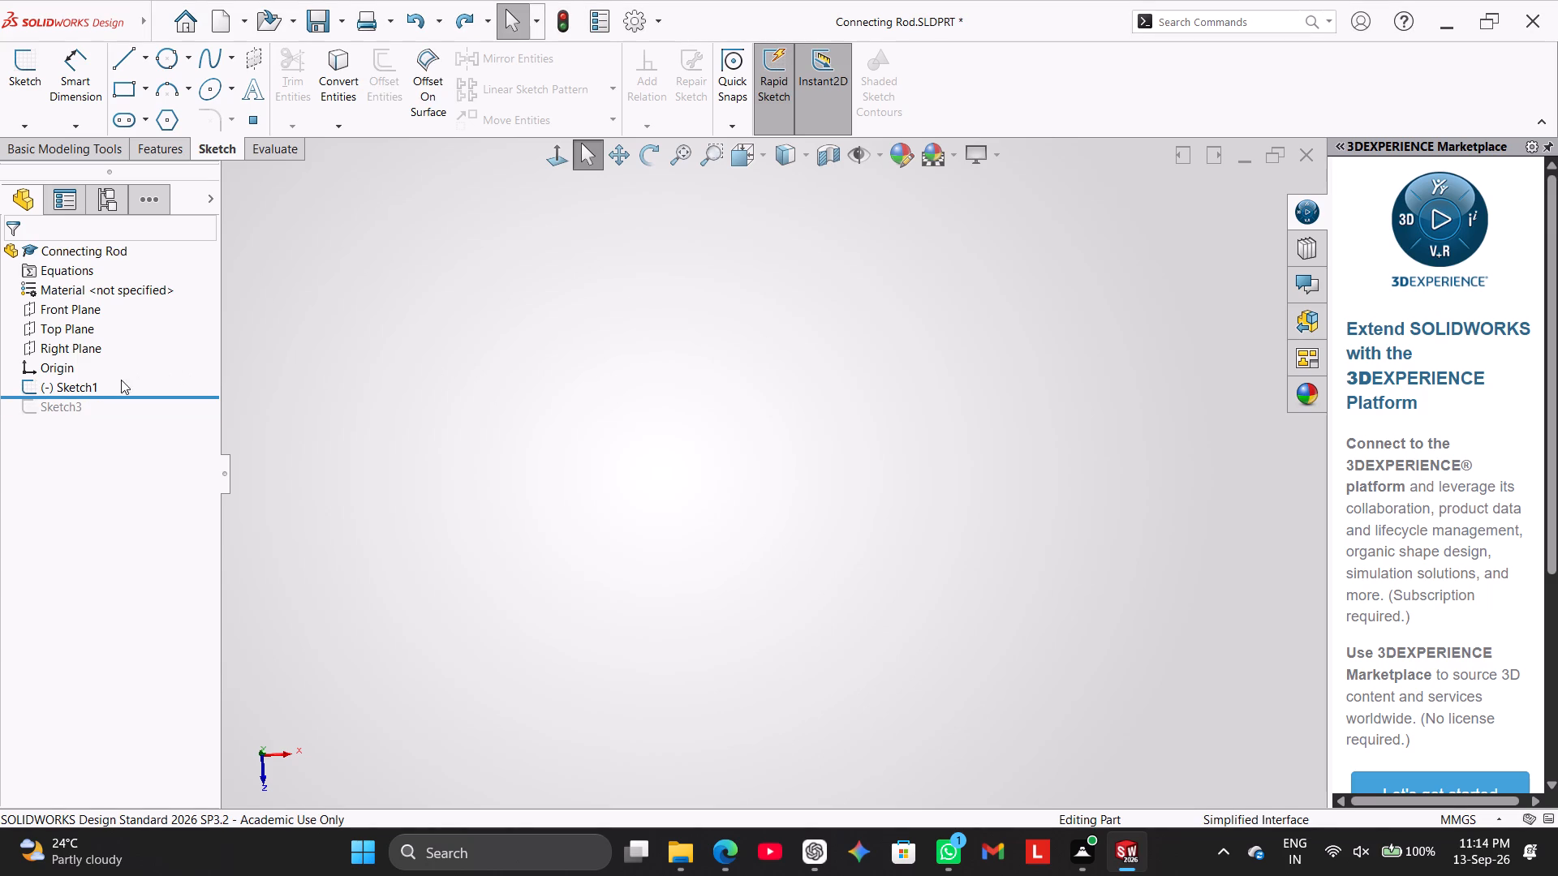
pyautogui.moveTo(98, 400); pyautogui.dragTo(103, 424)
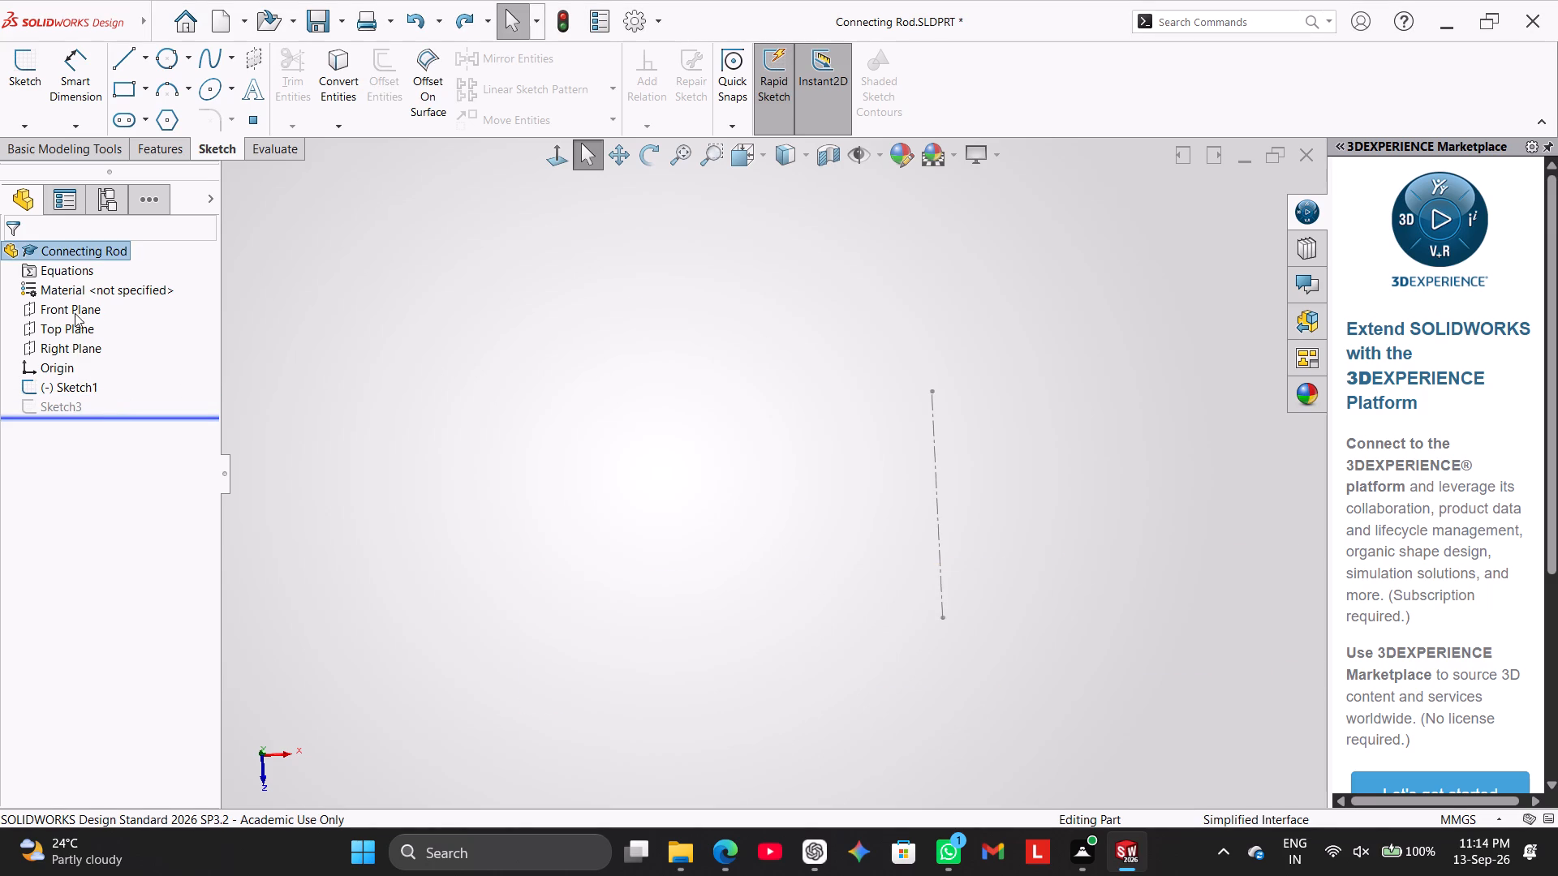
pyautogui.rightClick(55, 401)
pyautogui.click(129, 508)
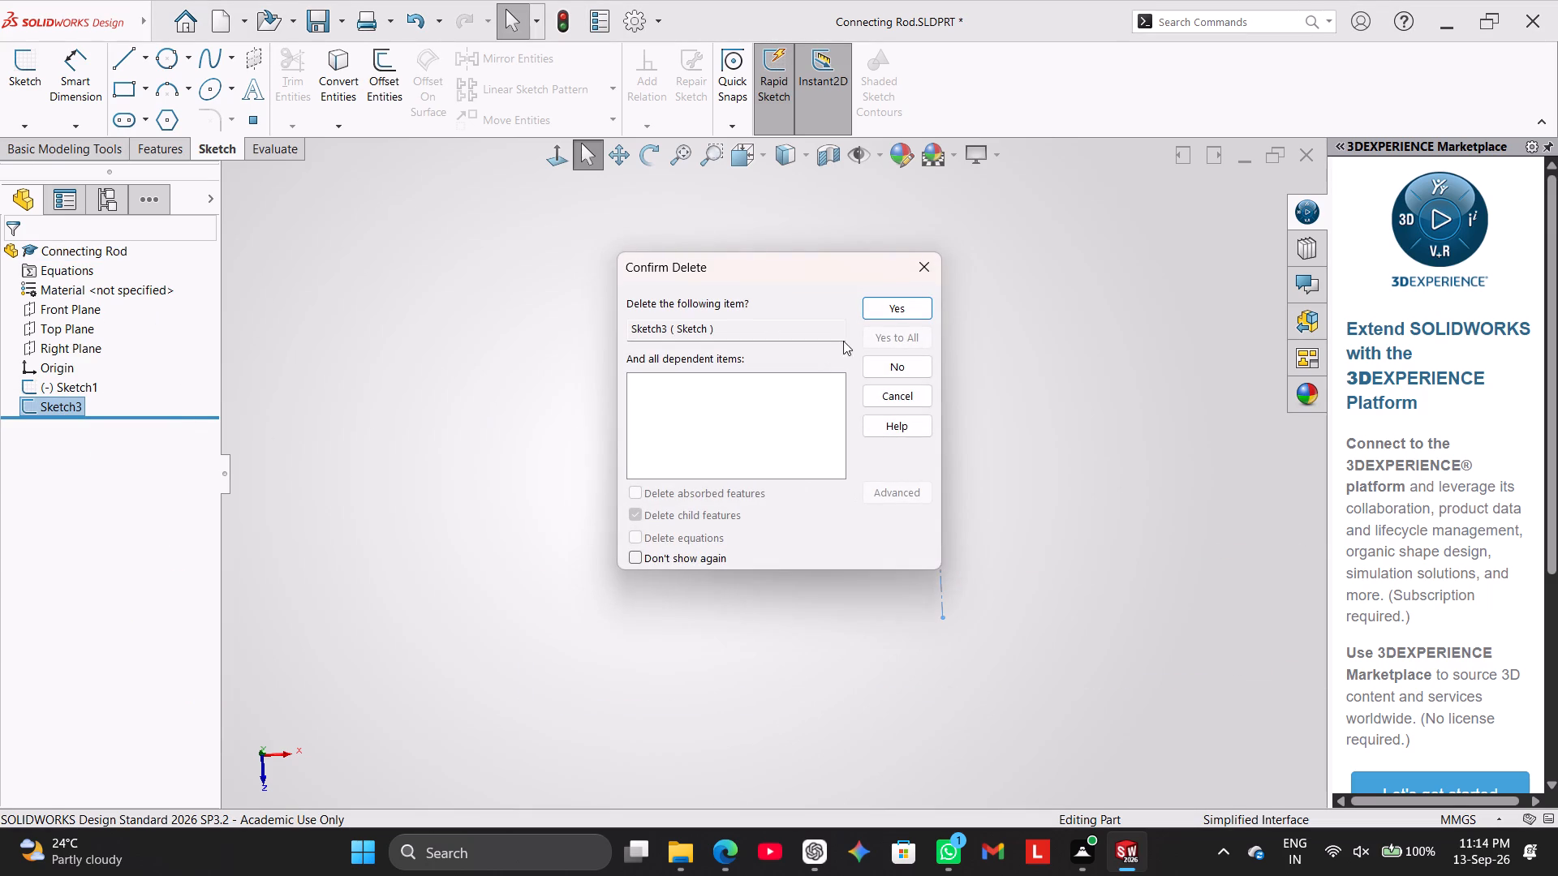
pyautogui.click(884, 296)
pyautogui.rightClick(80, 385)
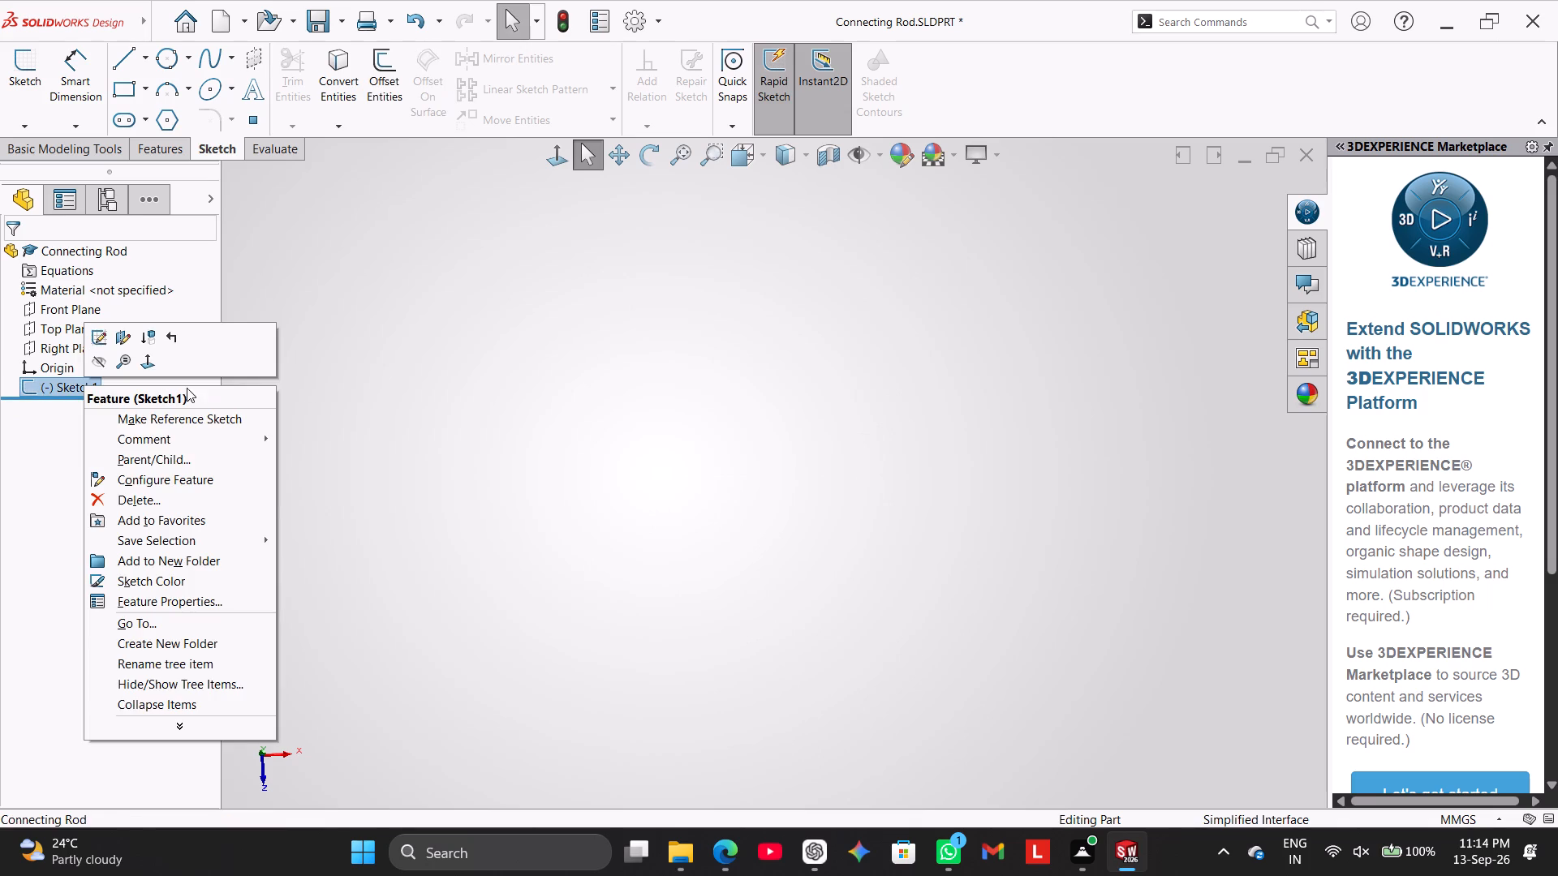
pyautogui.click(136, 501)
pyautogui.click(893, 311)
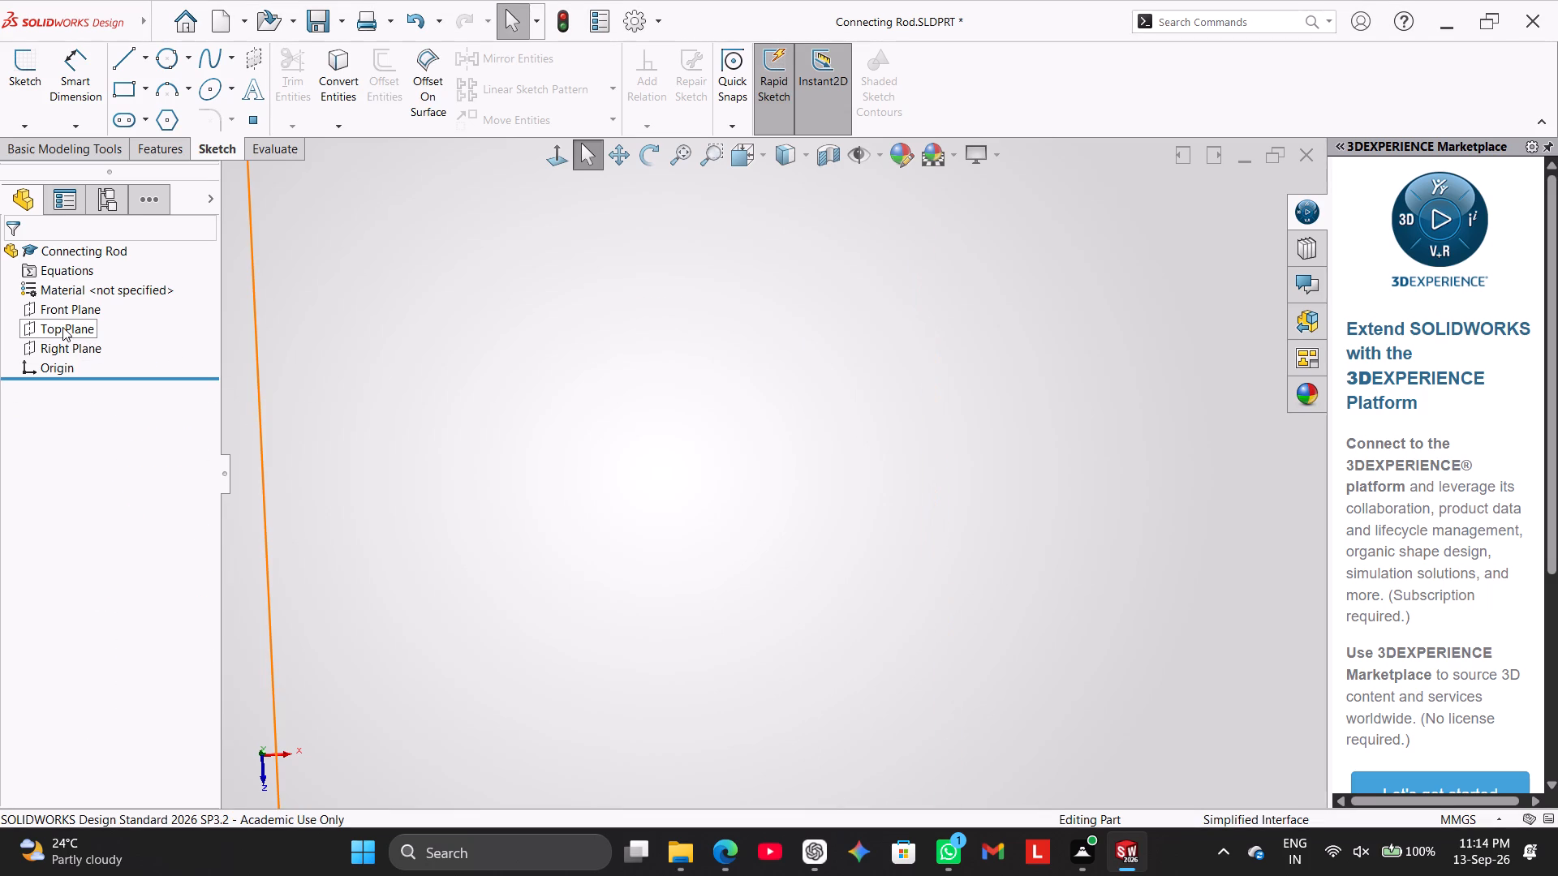
# Undo the sketch deletions and the earlier Sketch2 changes, ignoring the first Sketch2 error prompt and choosing Stop and Repair at the second.
pyautogui.scroll(5, 480, 427)
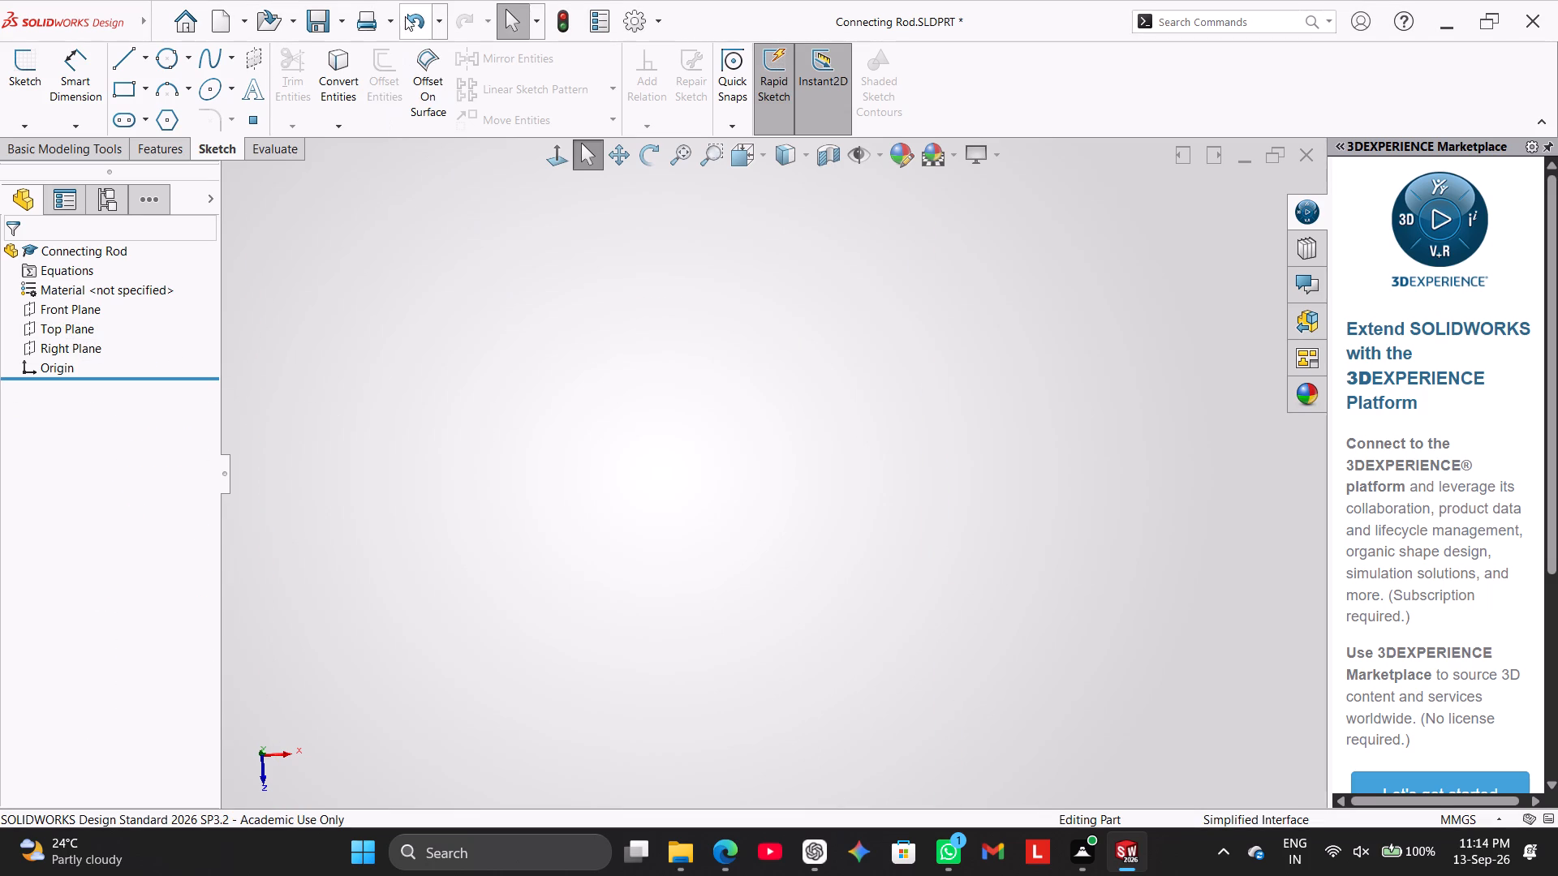
pyautogui.tripleClick(405, 14)
pyautogui.tripleClick(405, 15)
pyautogui.tripleClick(405, 16)
pyautogui.tripleClick(405, 15)
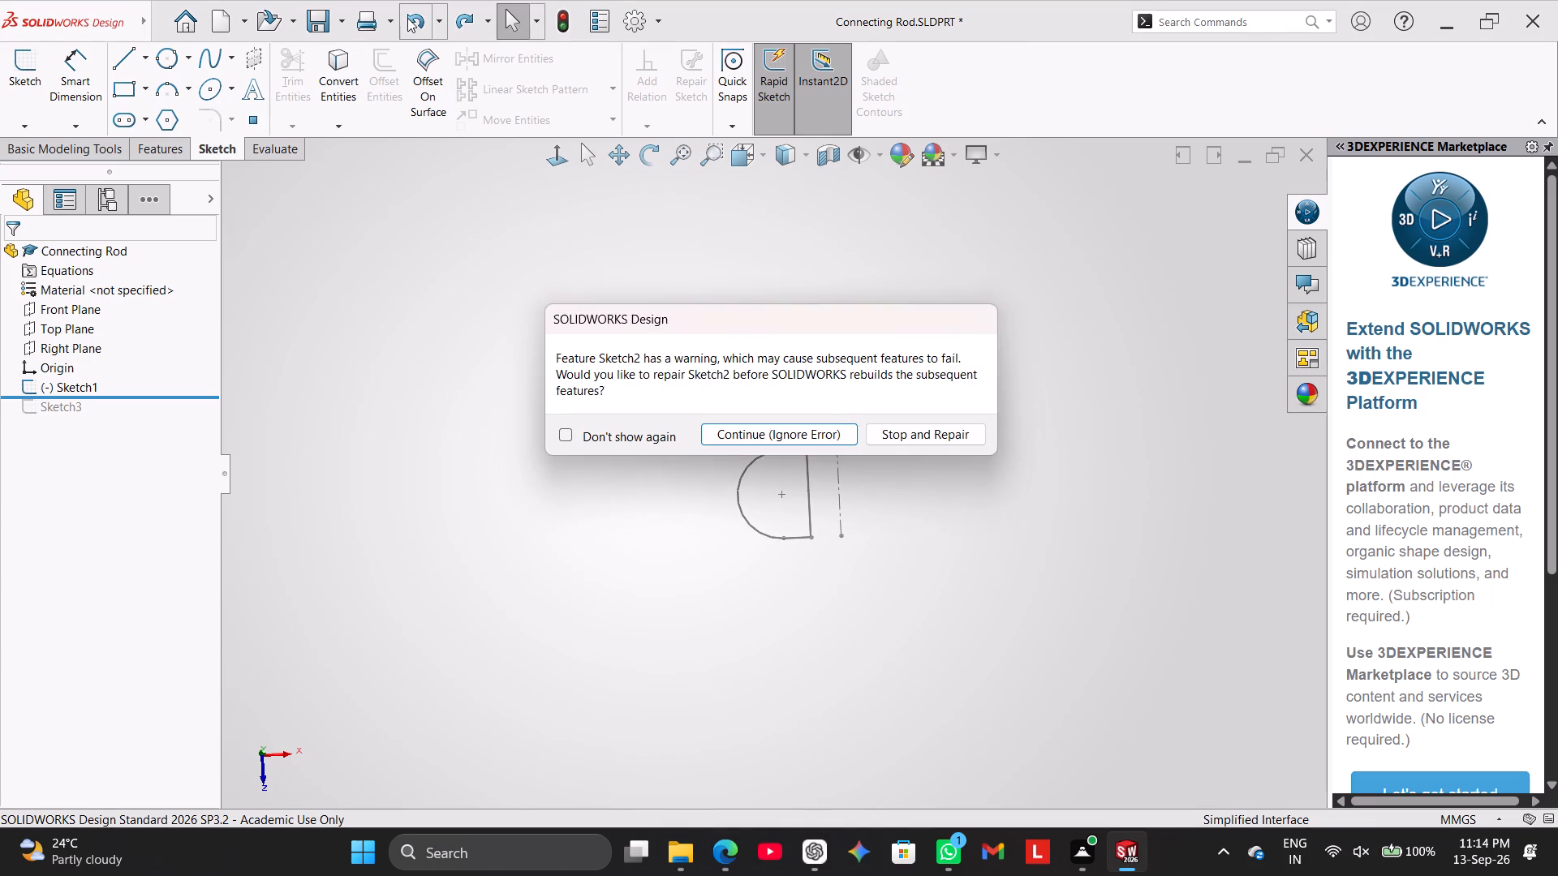
pyautogui.click(407, 16)
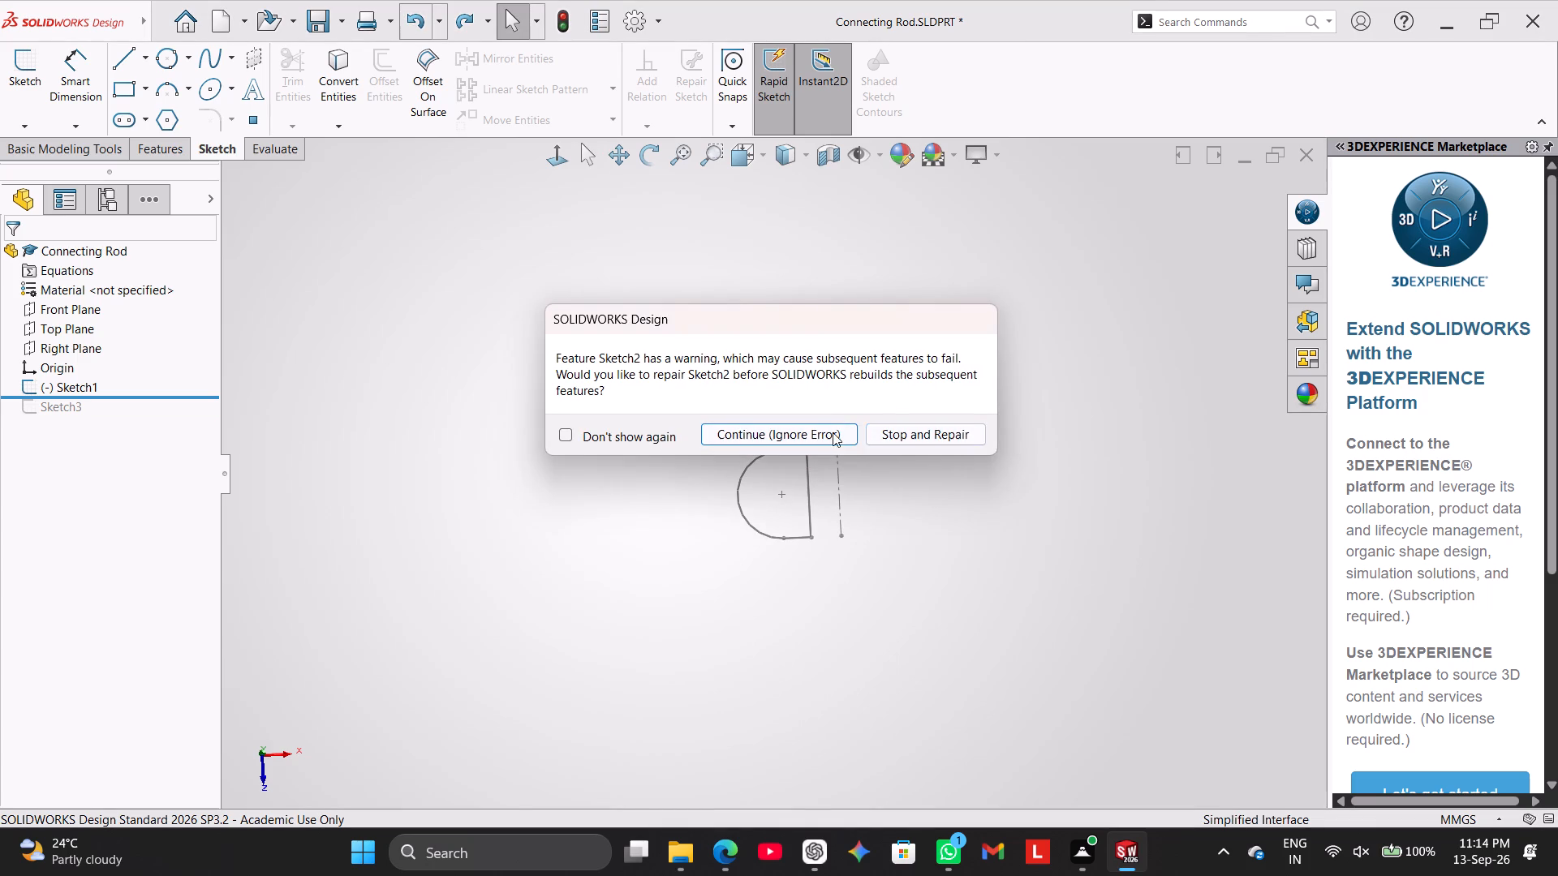
pyautogui.click(833, 432)
pyautogui.tripleClick(420, 13)
pyautogui.tripleClick(420, 13)
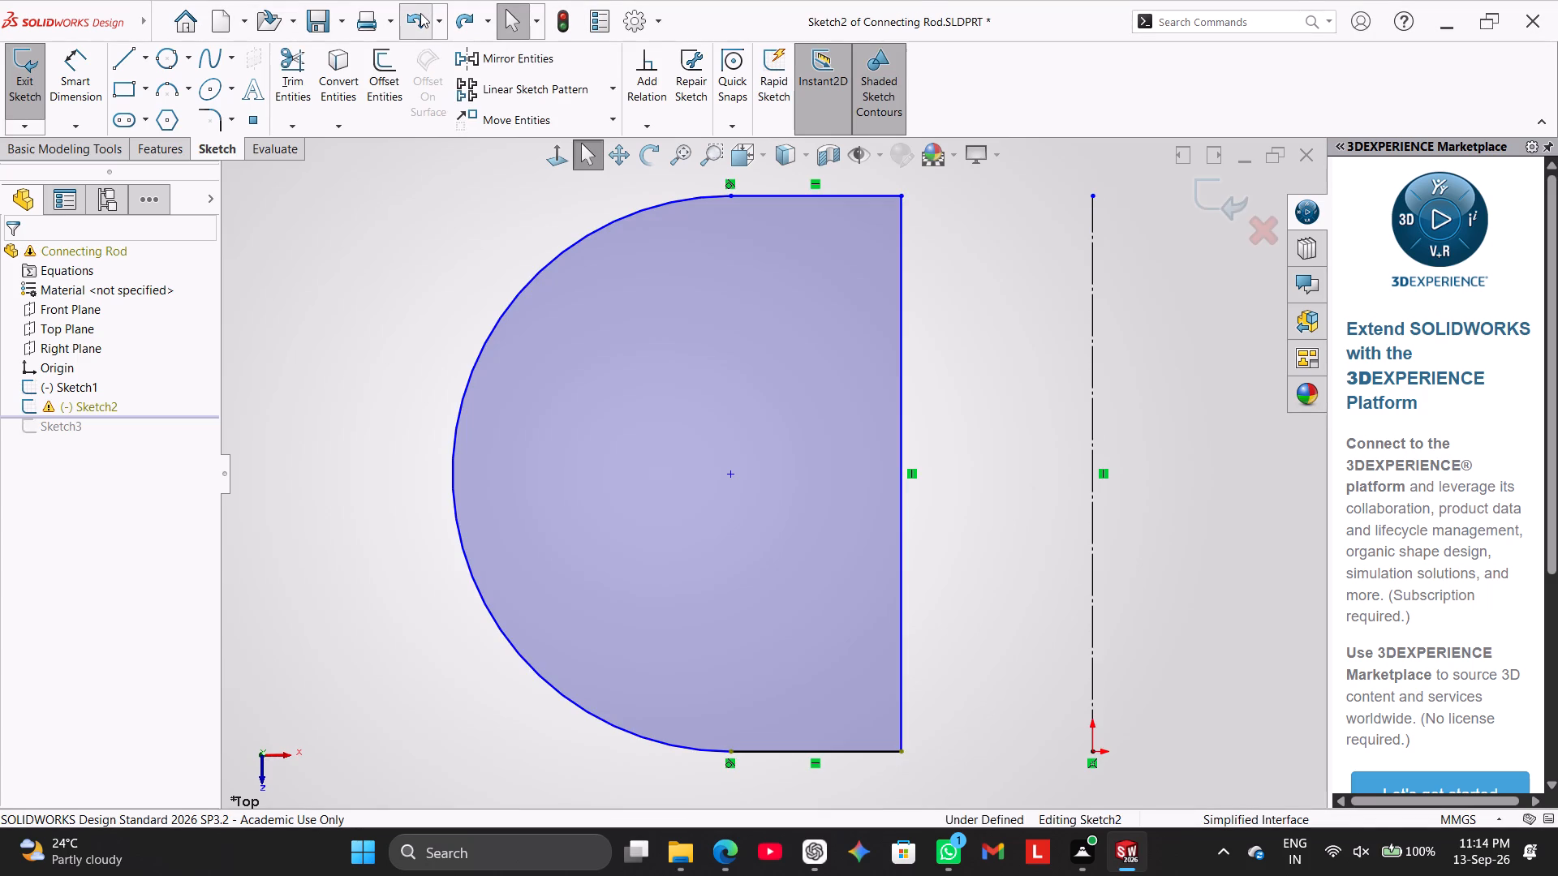
pyautogui.tripleClick(420, 17)
pyautogui.tripleClick(420, 18)
pyautogui.tripleClick(420, 18)
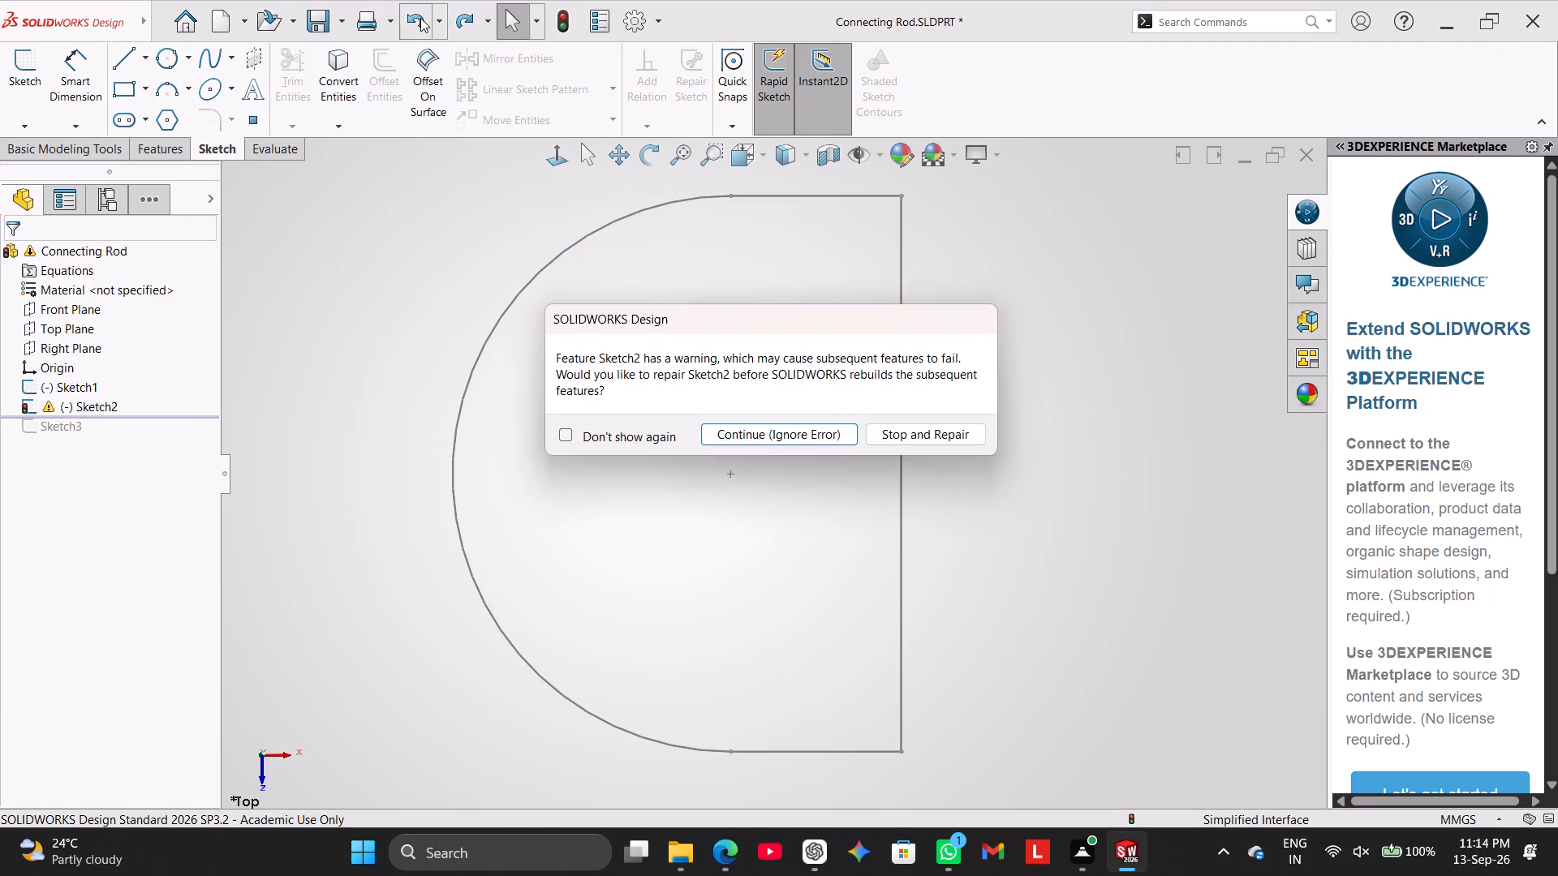
pyautogui.click(420, 18)
pyautogui.click(883, 432)
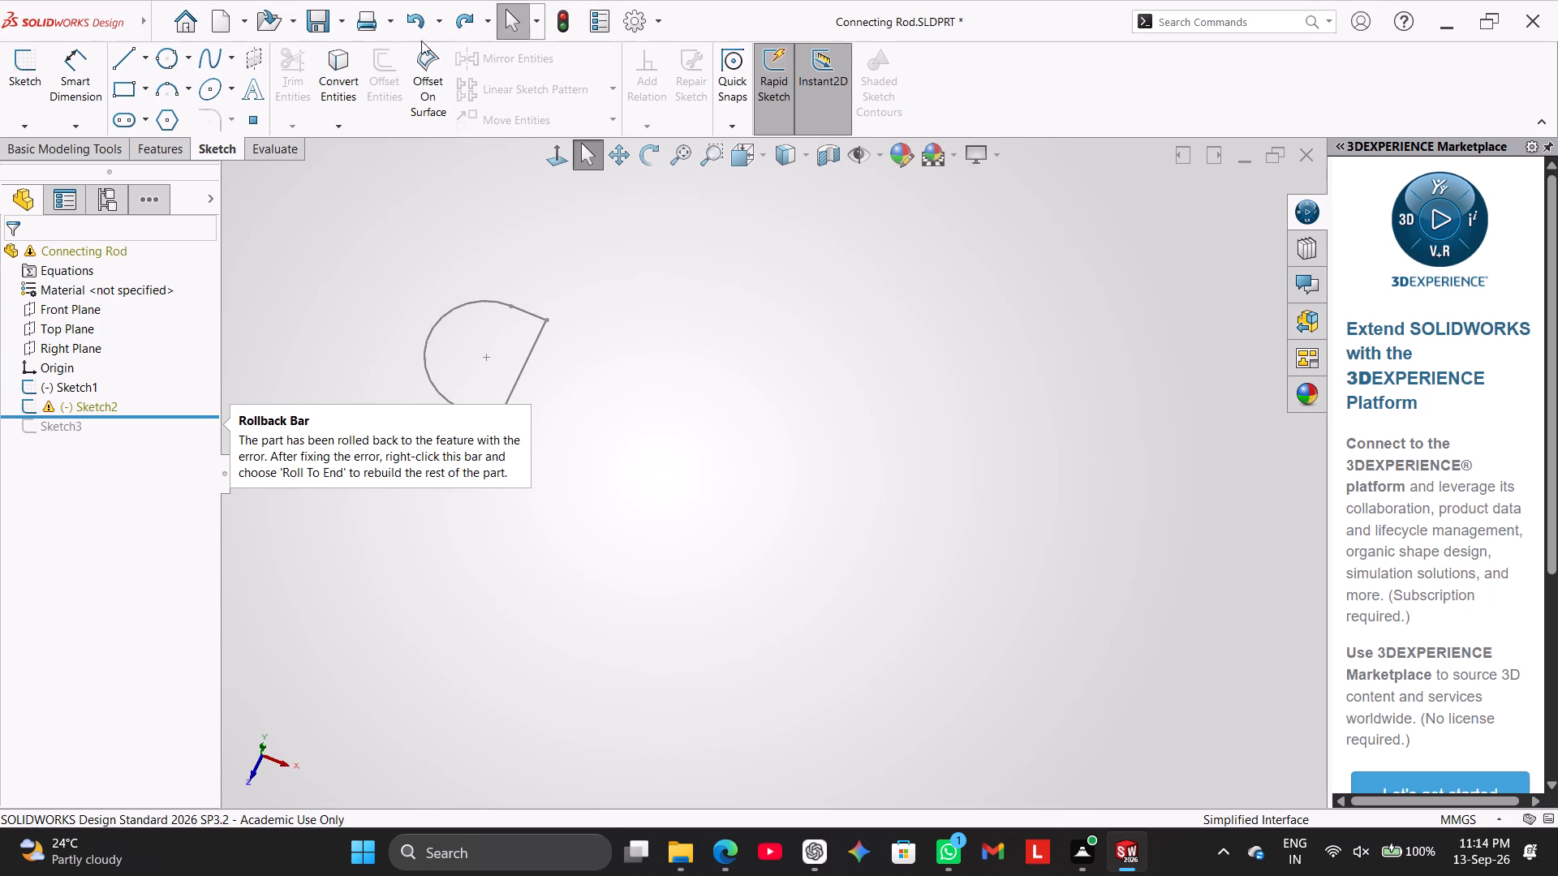
# Keep undoing past the D-shaped profile and the creation of Sketch2, back into the edit of Sketch1.
pyautogui.tripleClick(418, 17)
pyautogui.tripleClick(418, 18)
pyautogui.tripleClick(418, 19)
pyautogui.tripleClick(418, 16)
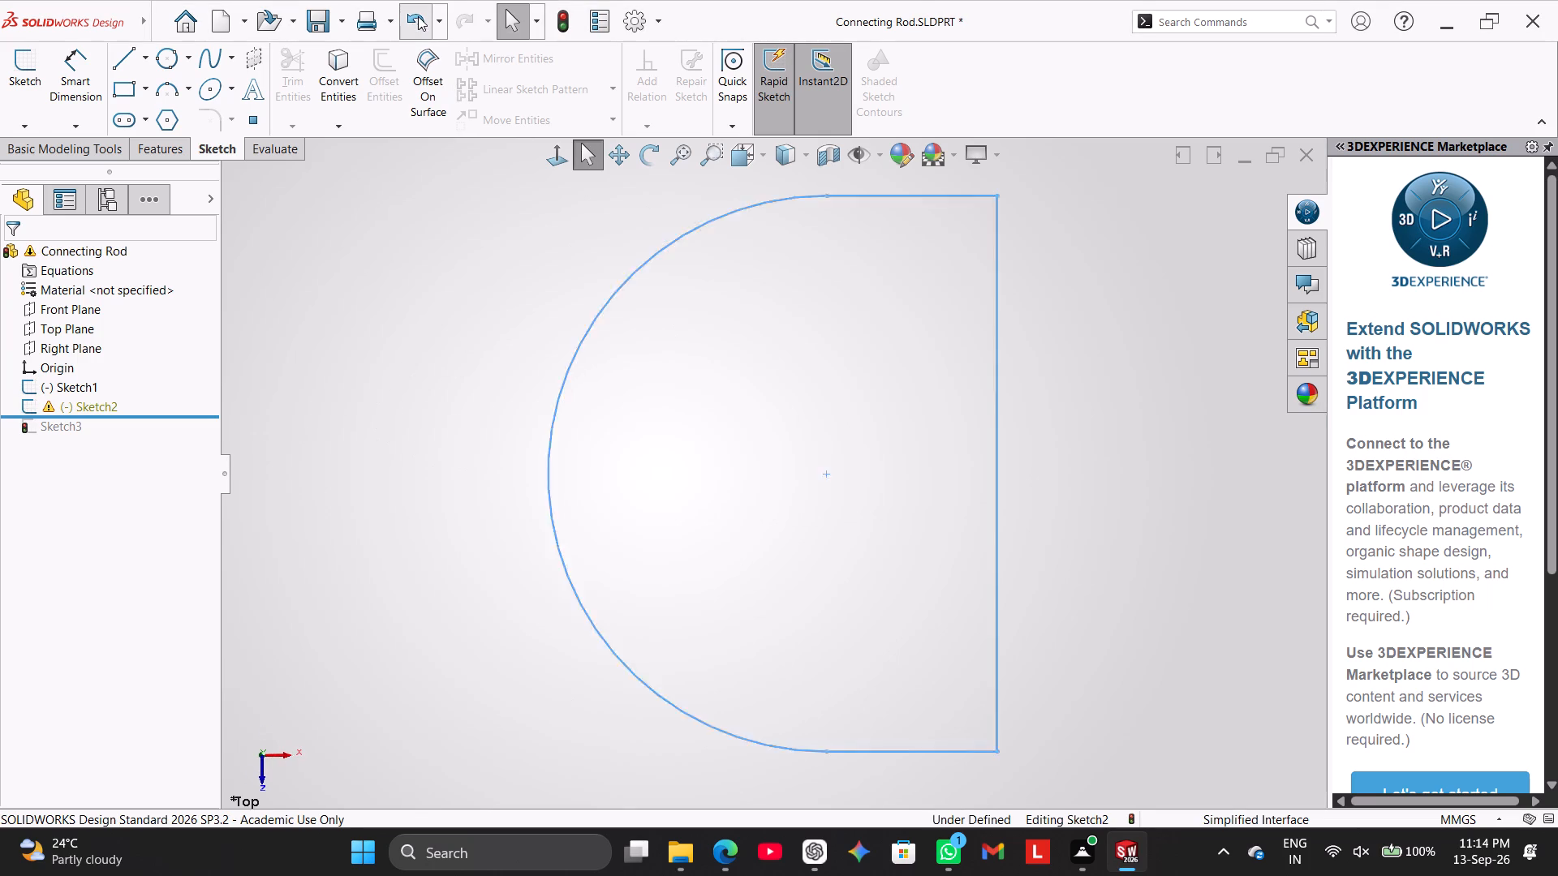
pyautogui.tripleClick(418, 17)
pyautogui.tripleClick(418, 17)
pyautogui.tripleClick(418, 16)
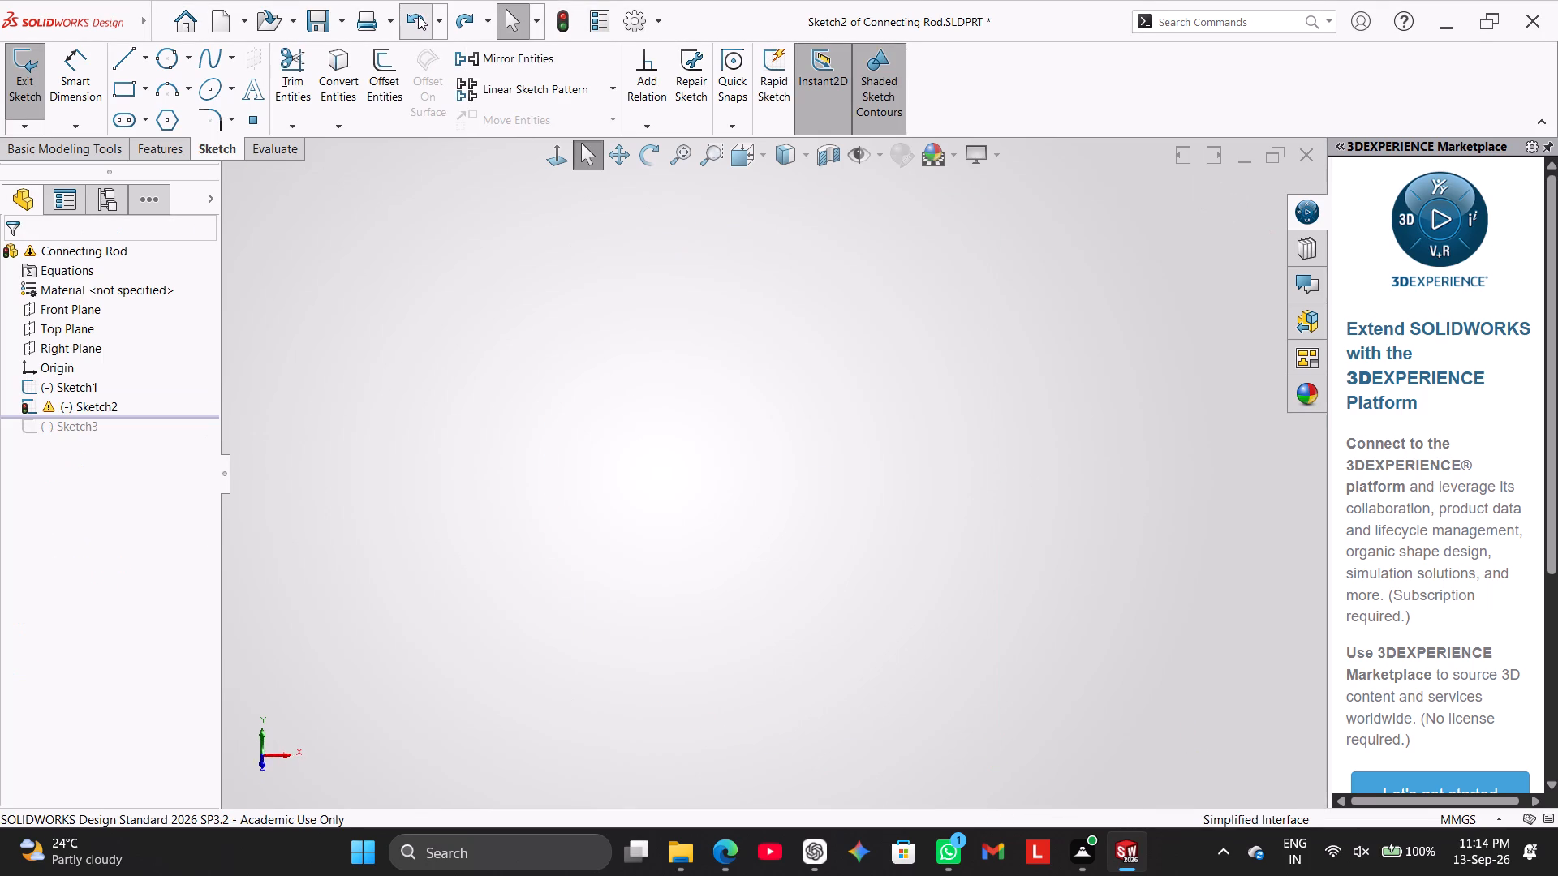
pyautogui.tripleClick(418, 16)
pyautogui.tripleClick(418, 16)
pyautogui.tripleClick(418, 14)
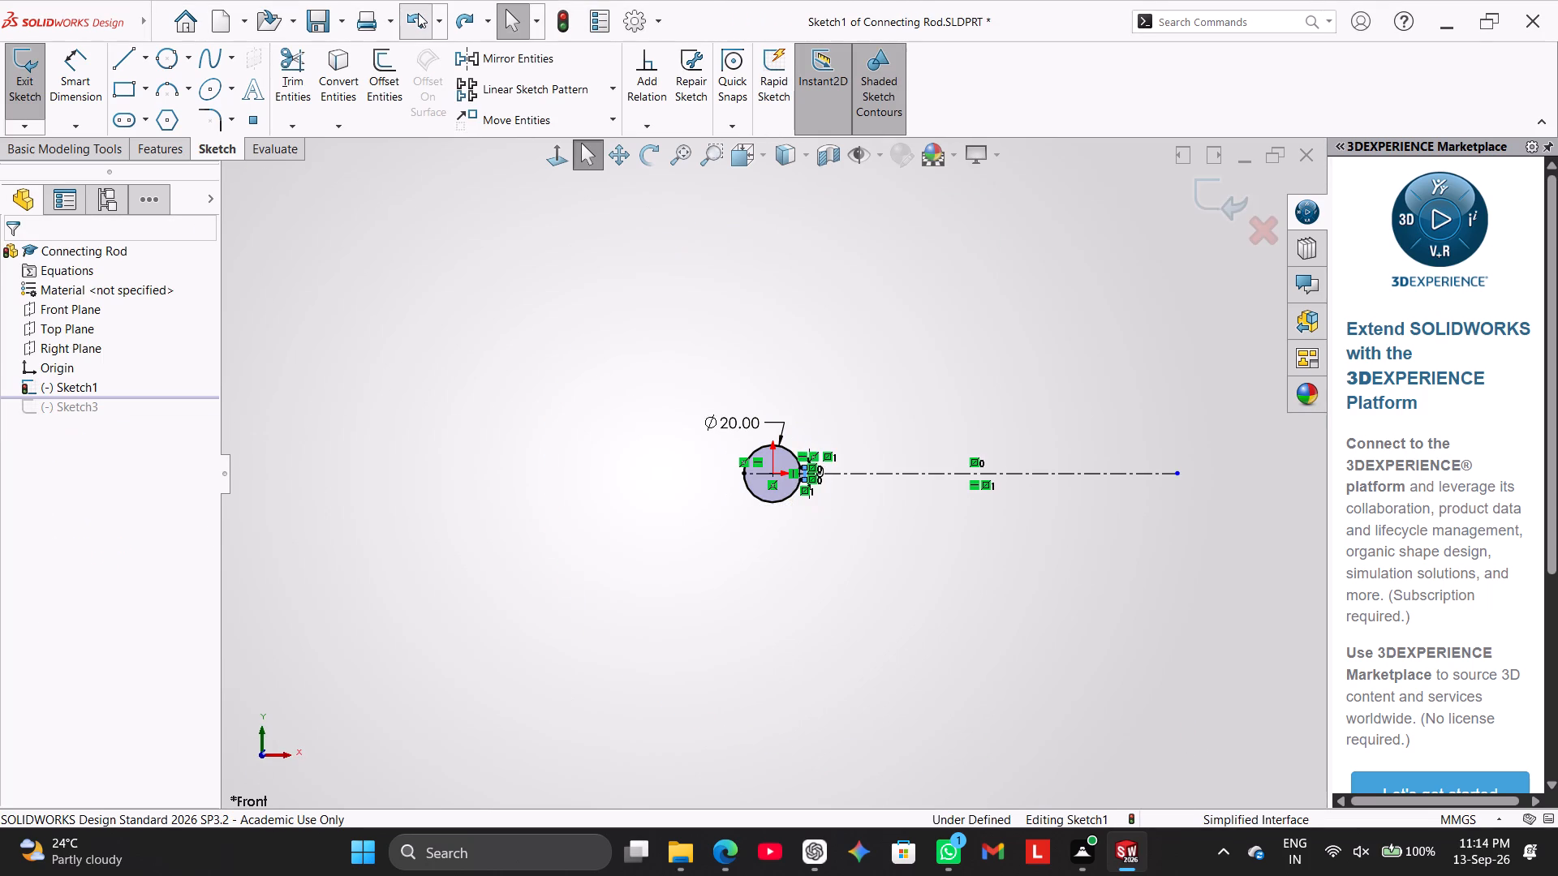
# Undo the Sketch1 edits, including the keyway, the 23 mm circle and the 20 mm dimension, back to the first circle and centreline.
pyautogui.tripleClick(418, 13)
pyautogui.tripleClick(418, 14)
pyautogui.tripleClick(418, 15)
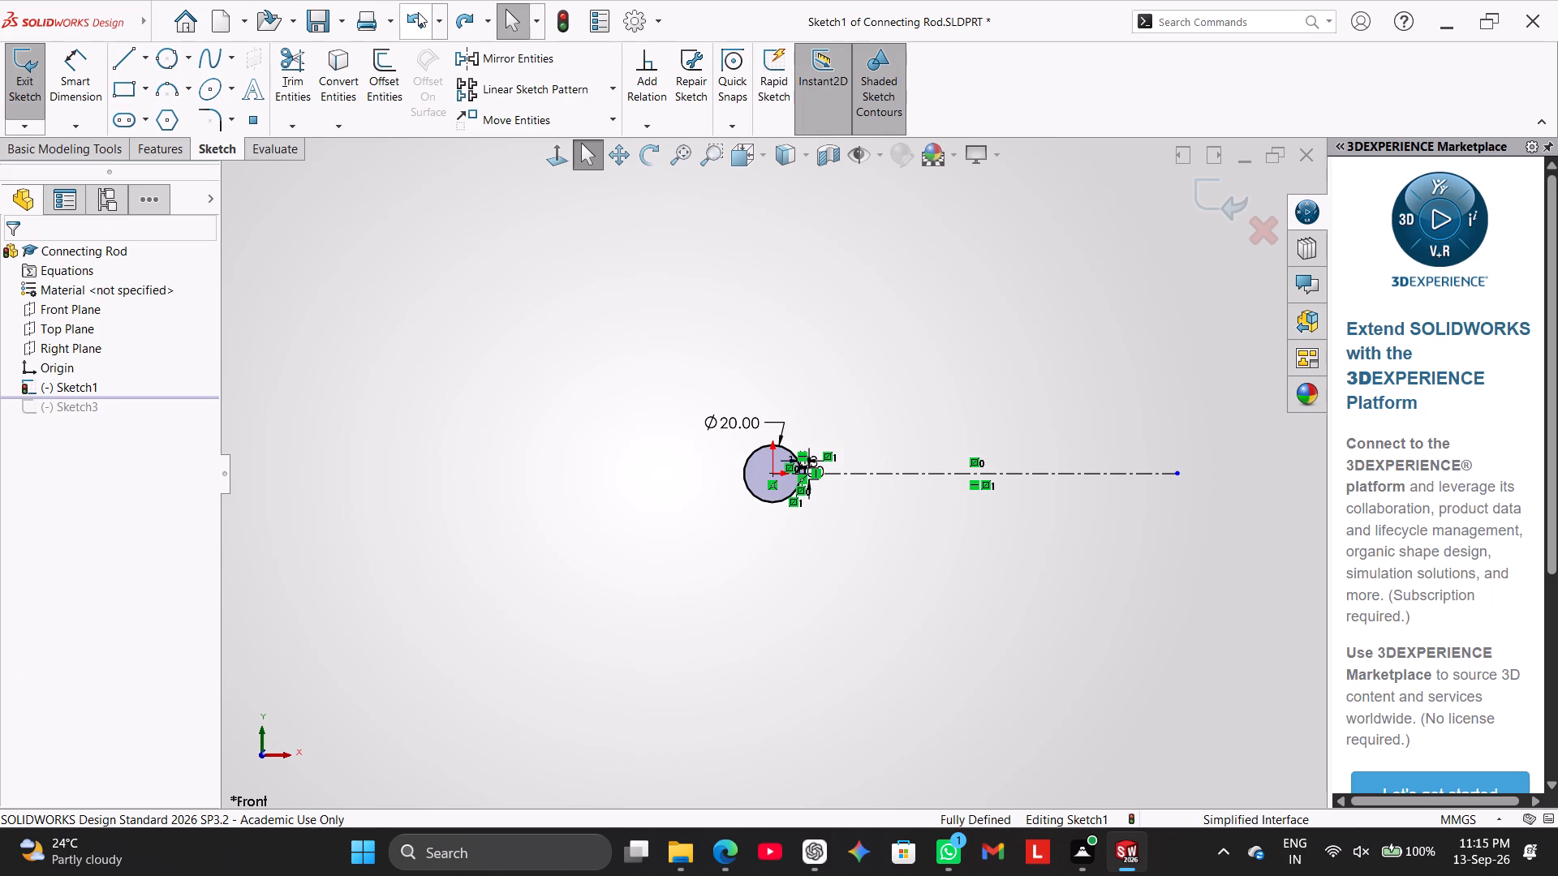
pyautogui.tripleClick(418, 12)
pyautogui.tripleClick(418, 12)
pyautogui.tripleClick(418, 13)
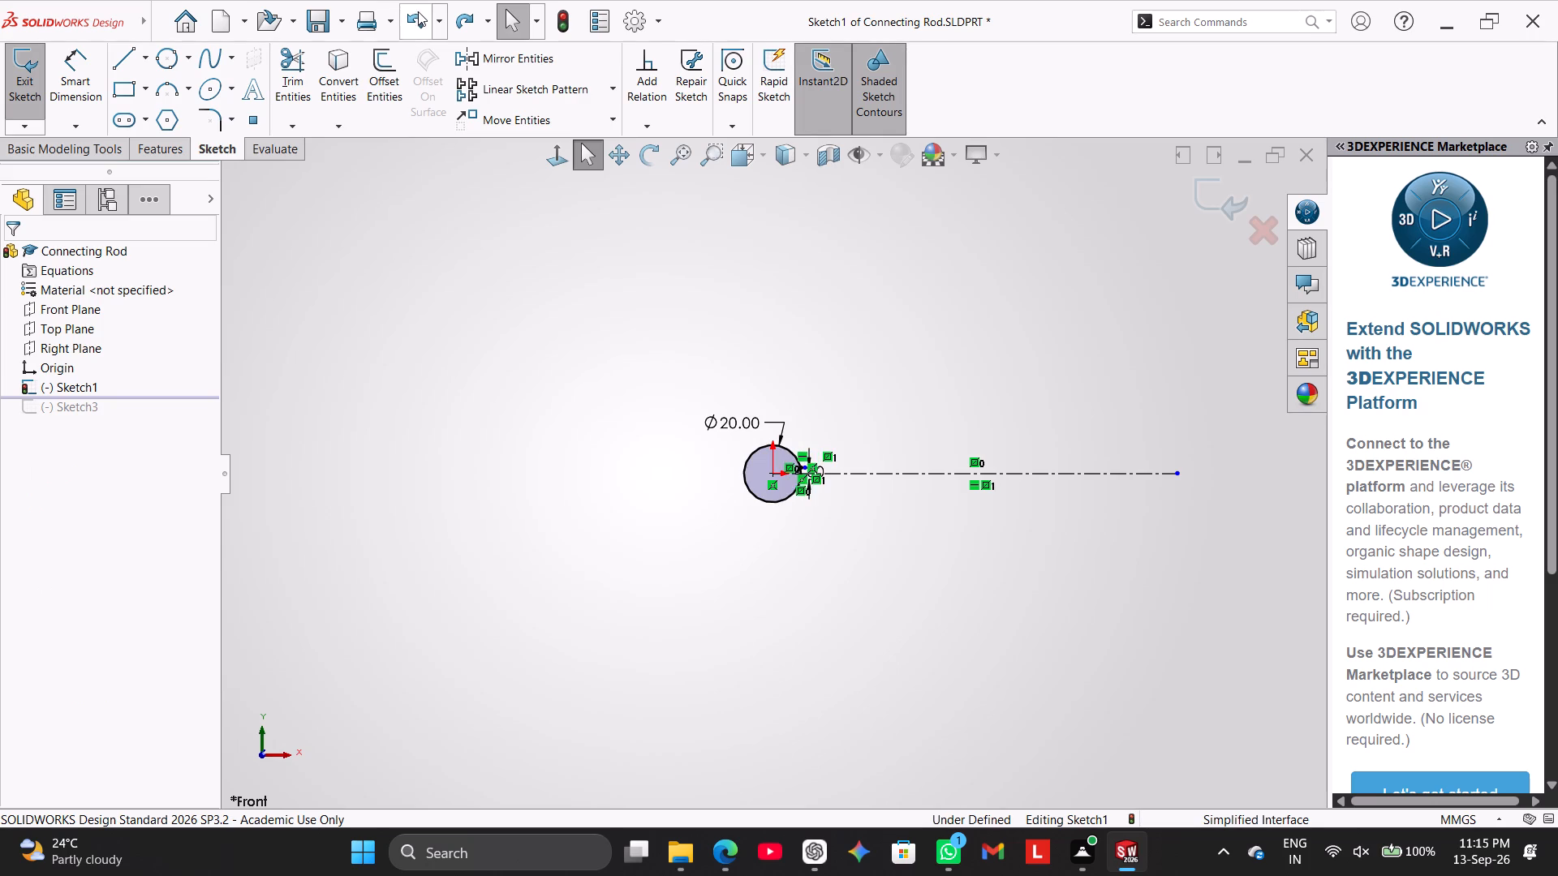
pyautogui.tripleClick(418, 12)
pyautogui.tripleClick(418, 10)
pyautogui.tripleClick(418, 10)
pyautogui.click(418, 10)
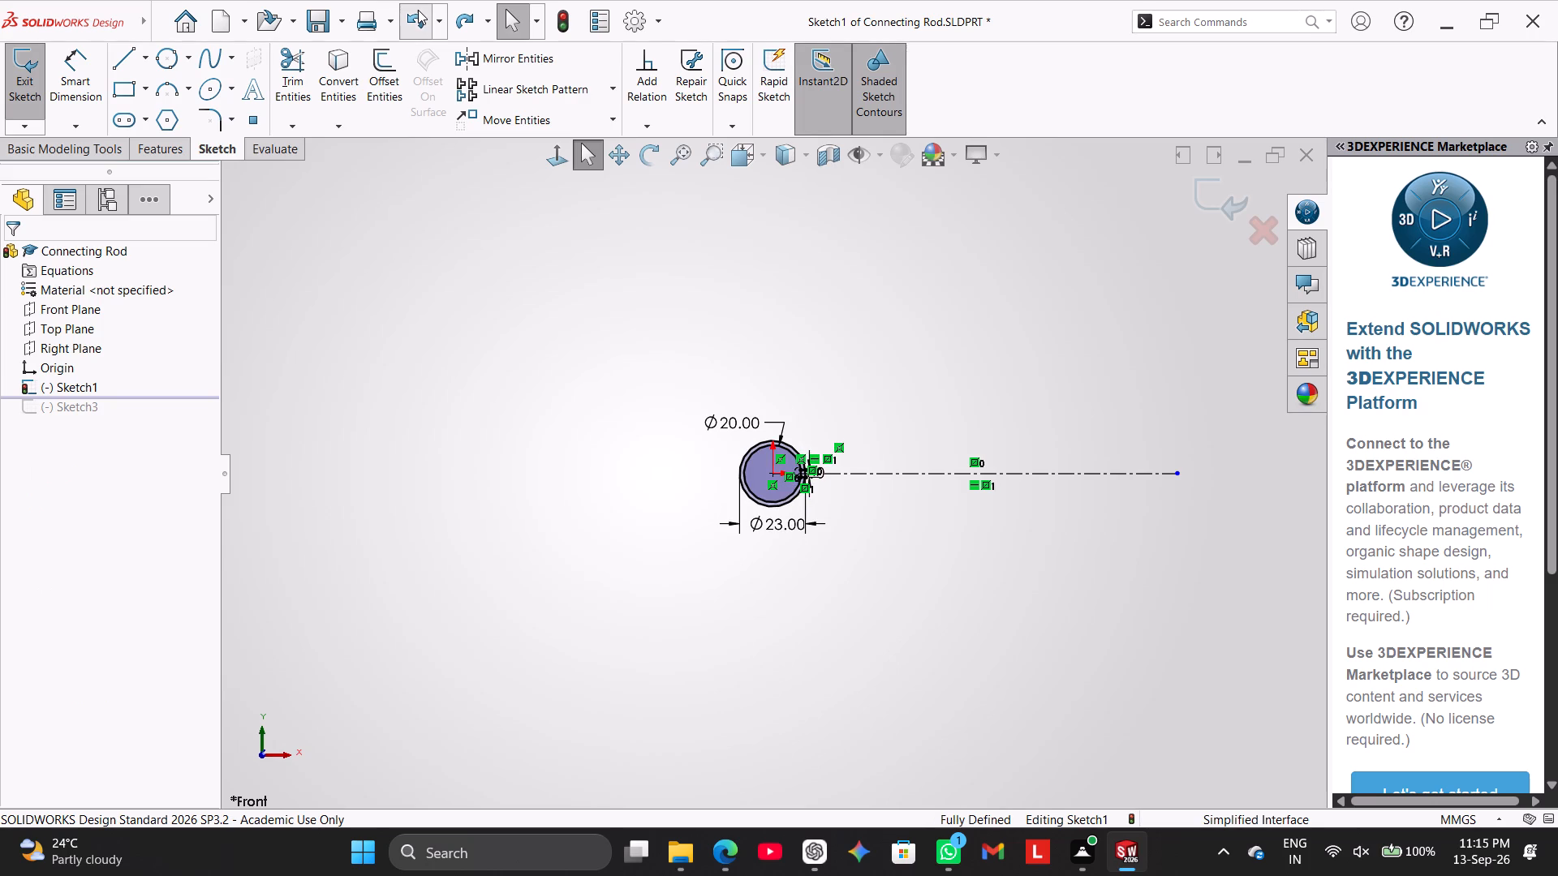
pyautogui.tripleClick(418, 10)
pyautogui.tripleClick(418, 11)
pyautogui.tripleClick(418, 12)
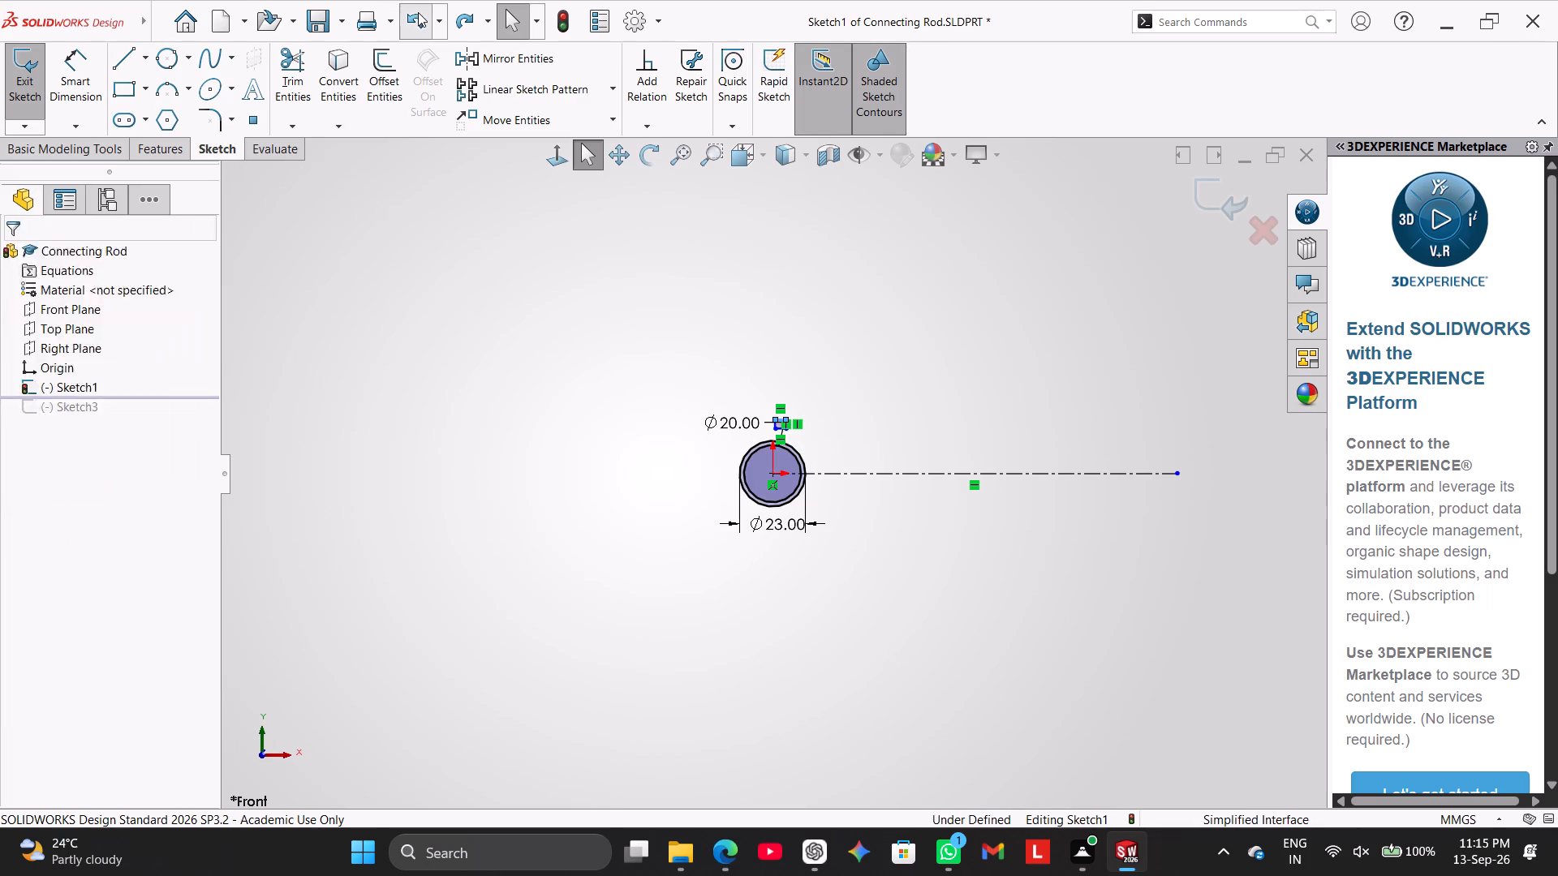
pyautogui.tripleClick(418, 12)
pyautogui.tripleClick(418, 11)
pyautogui.tripleClick(418, 11)
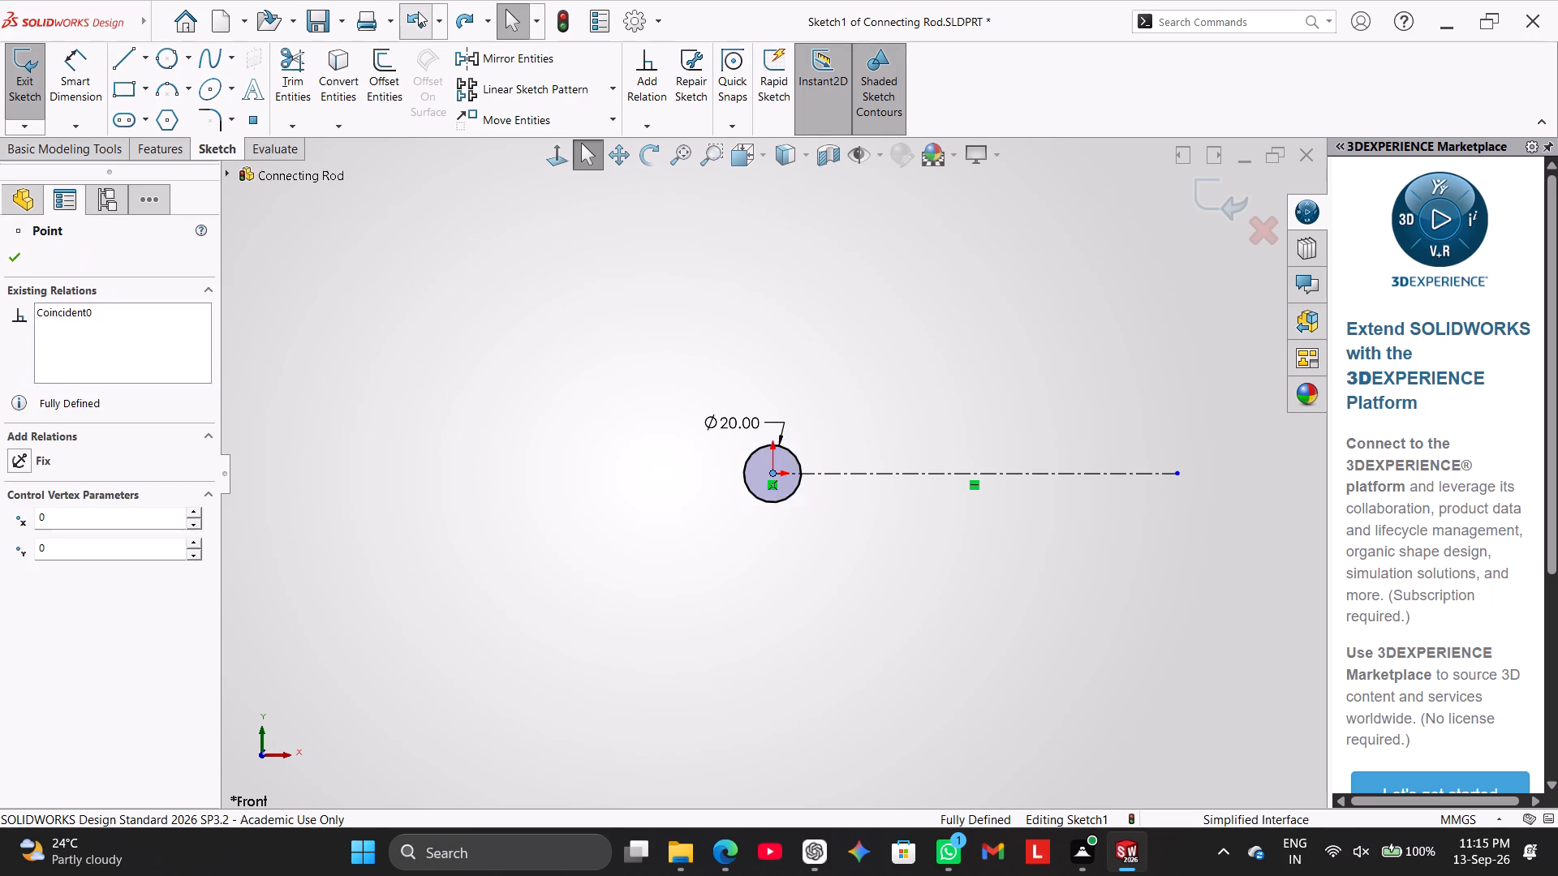
pyautogui.tripleClick(418, 11)
pyautogui.tripleClick(418, 11)
pyautogui.tripleClick(418, 10)
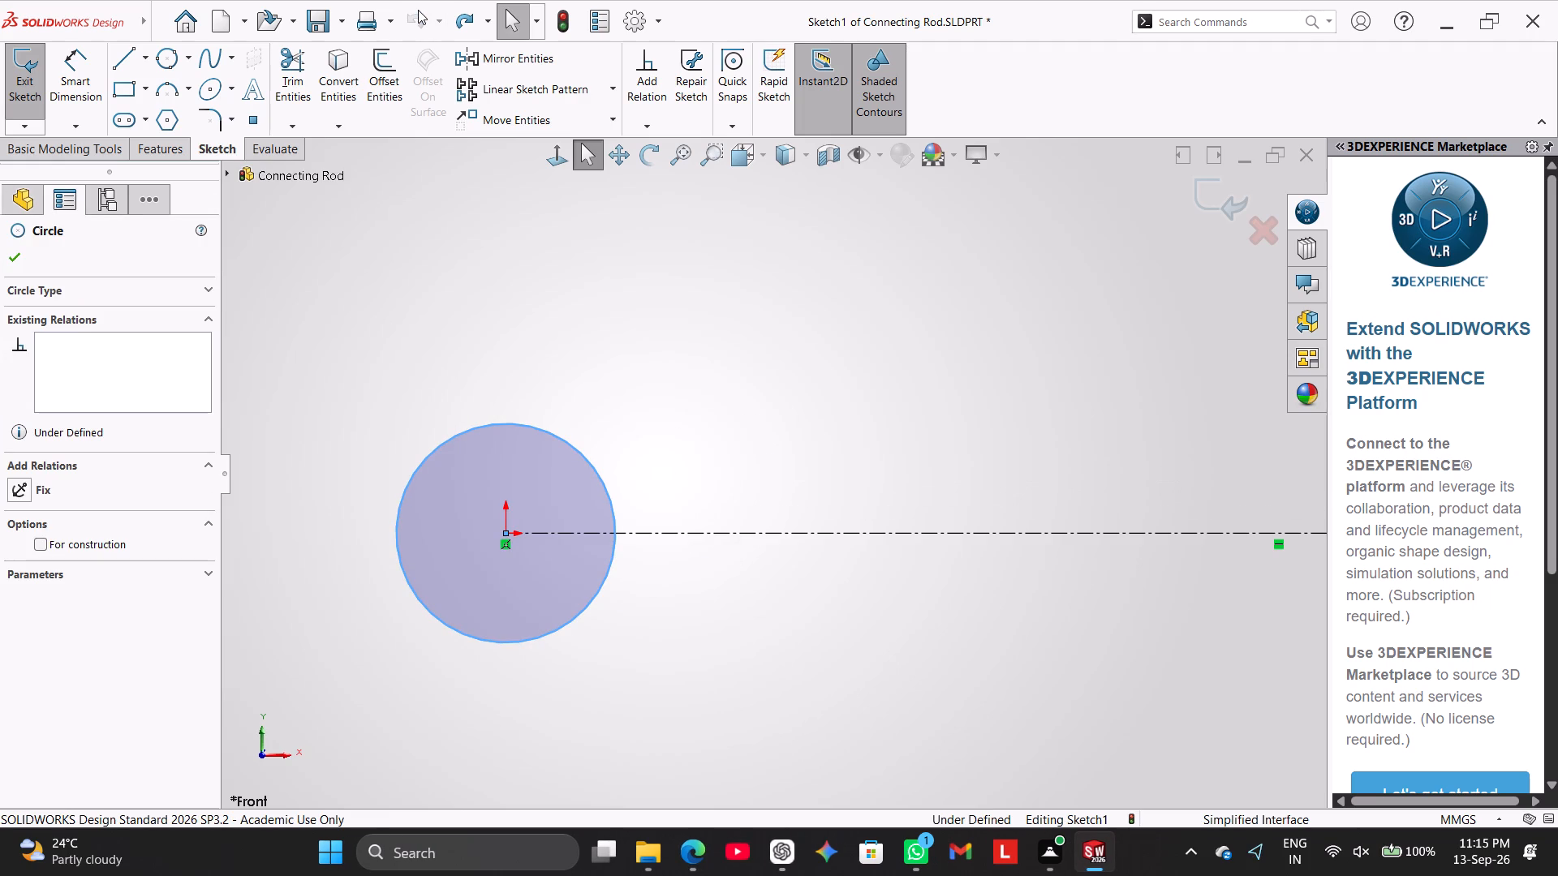
pyautogui.tripleClick(418, 9)
pyautogui.tripleClick(418, 11)
pyautogui.doubleClick(418, 12)
# Delete the remaining circle and horizontal centreline at the origin of Sketch1.
pyautogui.click(510, 274)
pyautogui.moveTo(788, 640); pyautogui.dragTo(403, 418)
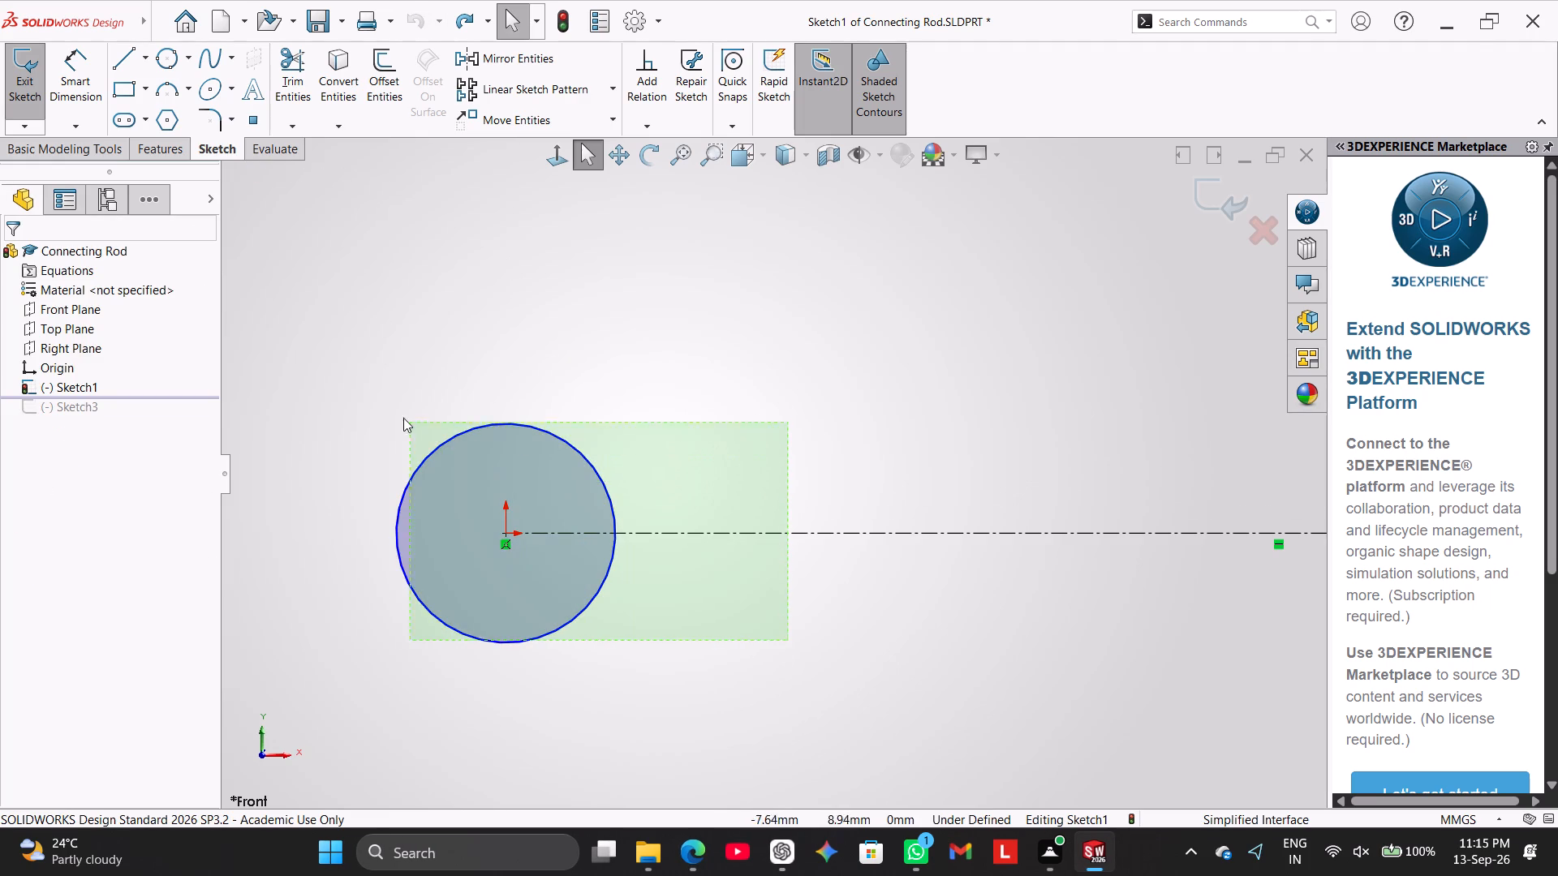
pyautogui.moveTo(403, 418); pyautogui.dragTo(382, 406)
pyautogui.press('Delete')
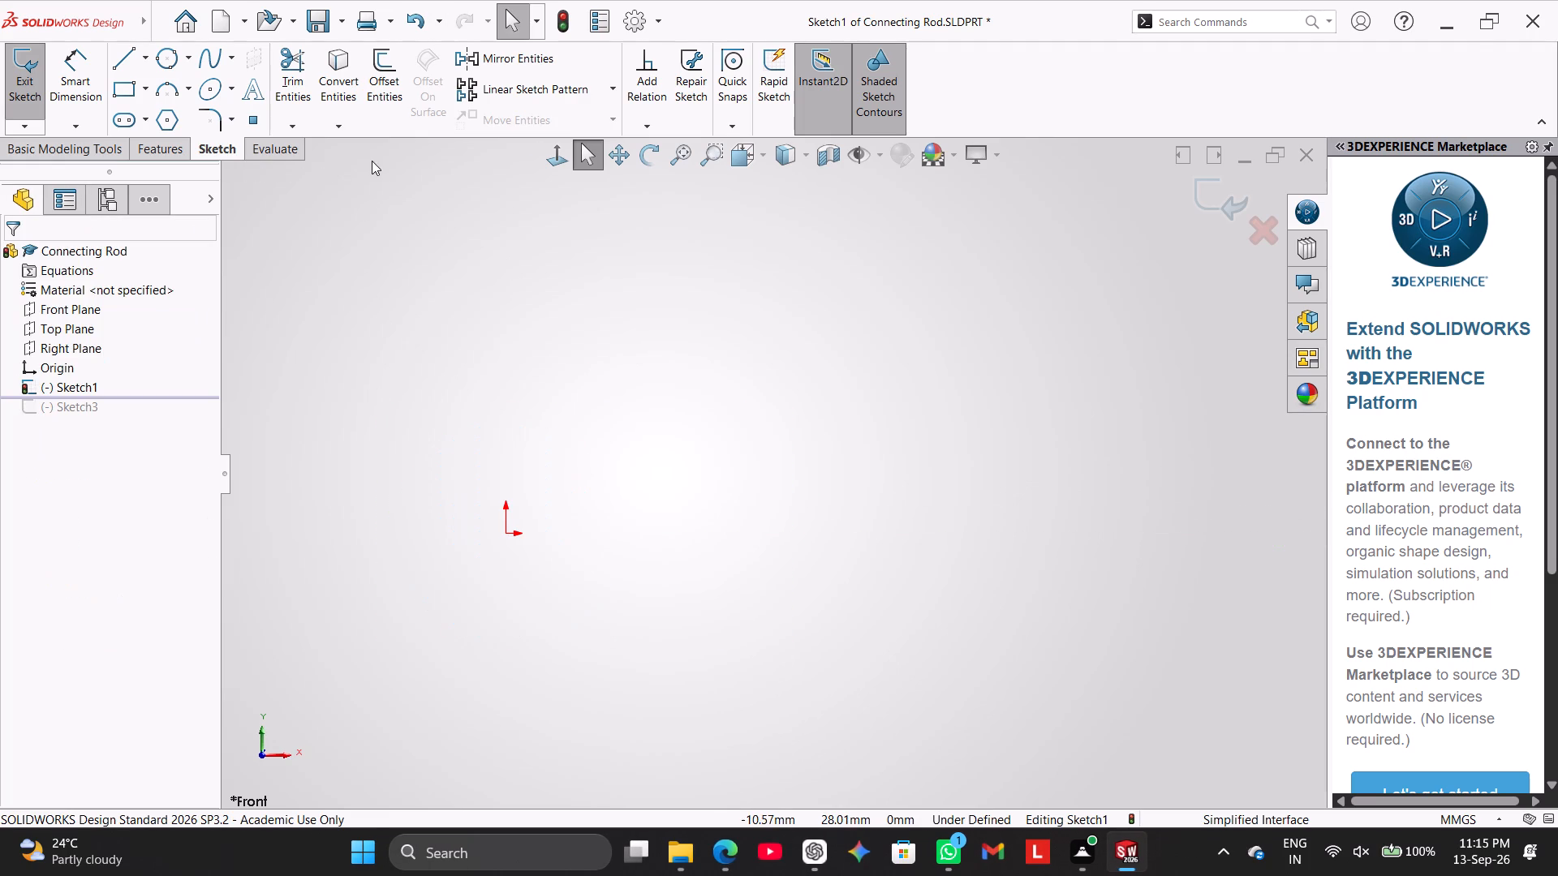
# Exit the emptied Sketch1 and delete Sketch3 from the part.
pyautogui.scroll(5, 667, 398)
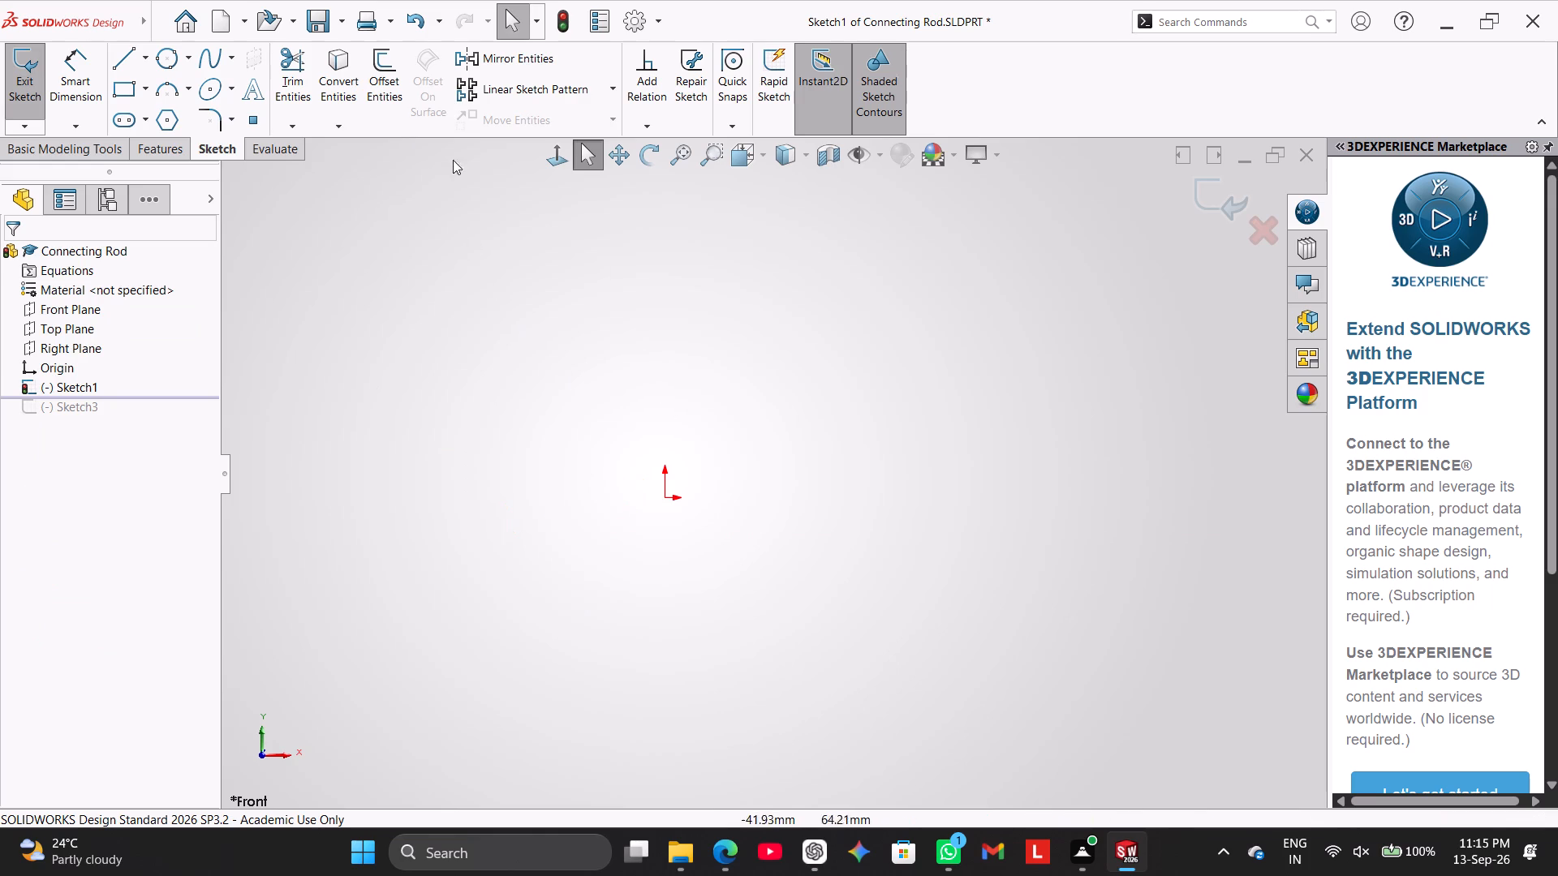
pyautogui.scroll(2, 807, 576)
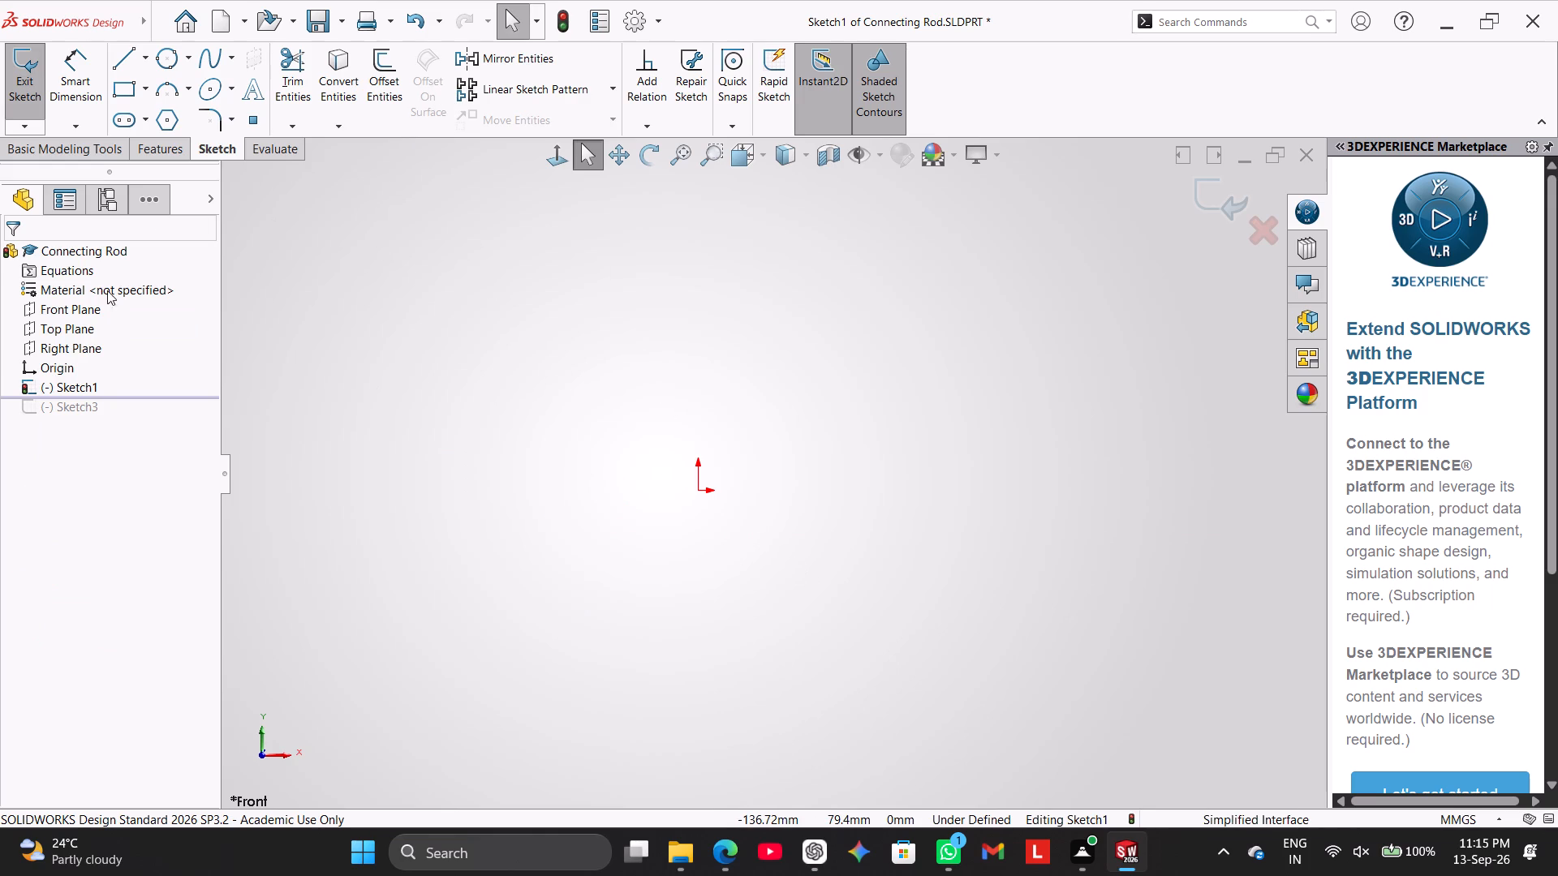
pyautogui.click(26, 65)
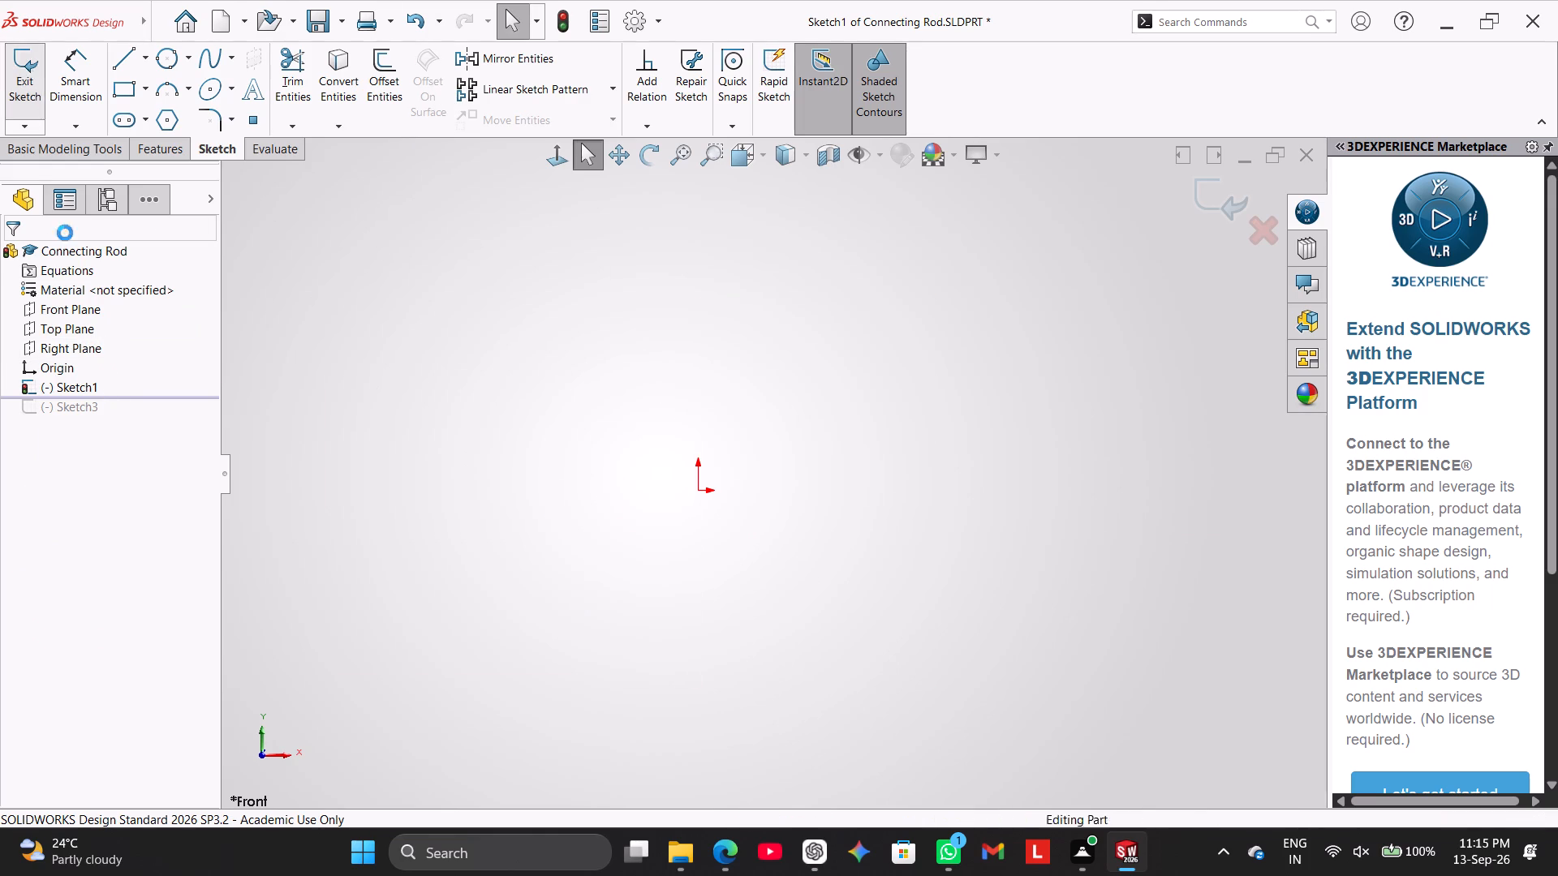
pyautogui.moveTo(139, 380); pyautogui.dragTo(154, 424)
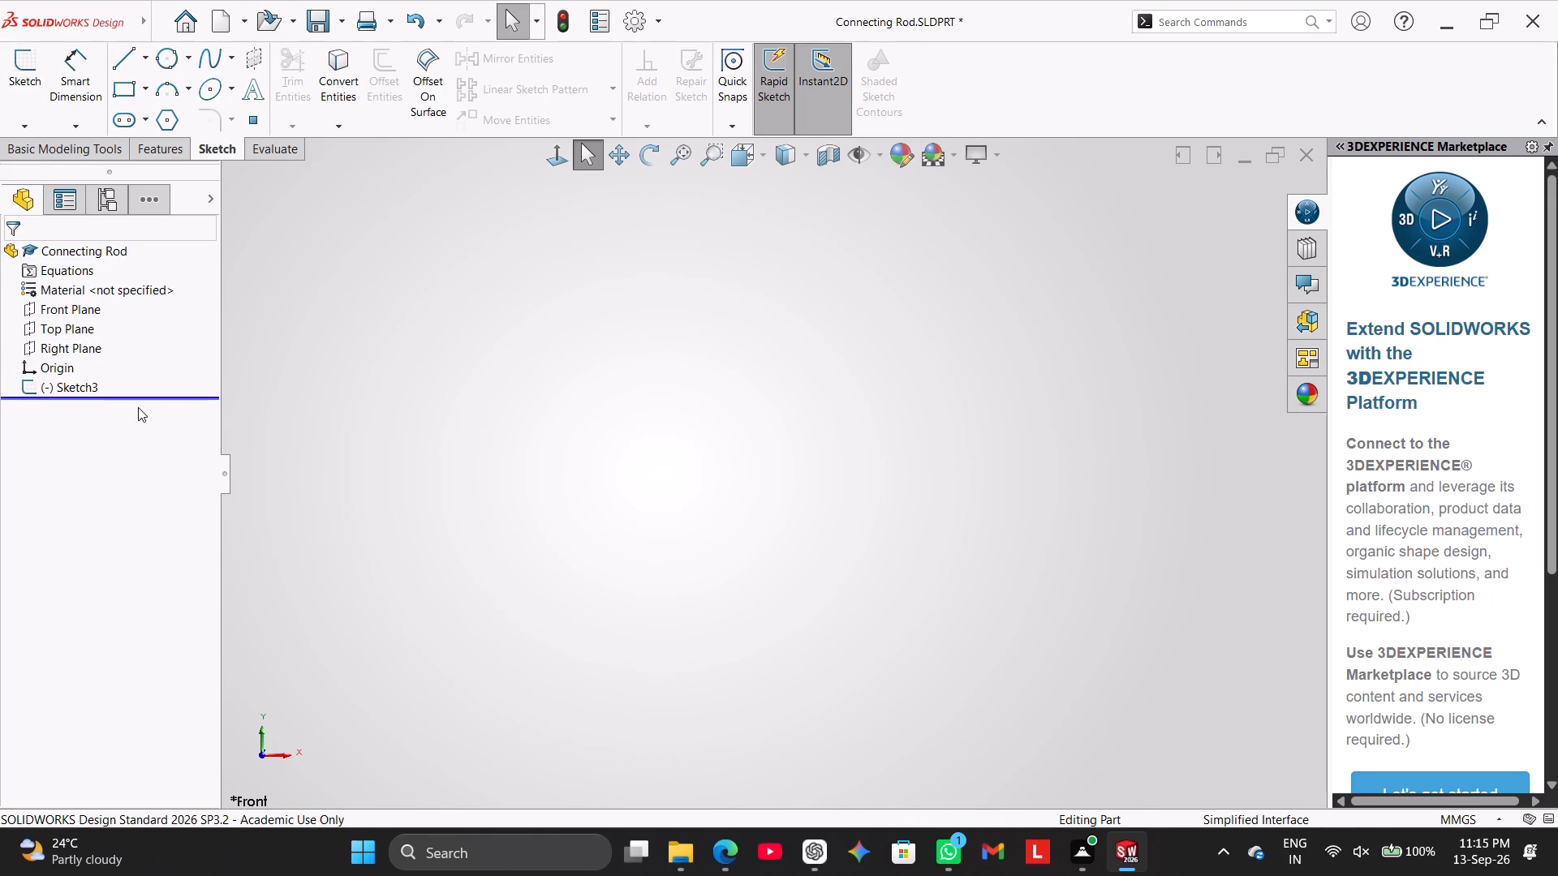
pyautogui.rightClick(79, 390)
pyautogui.click(153, 505)
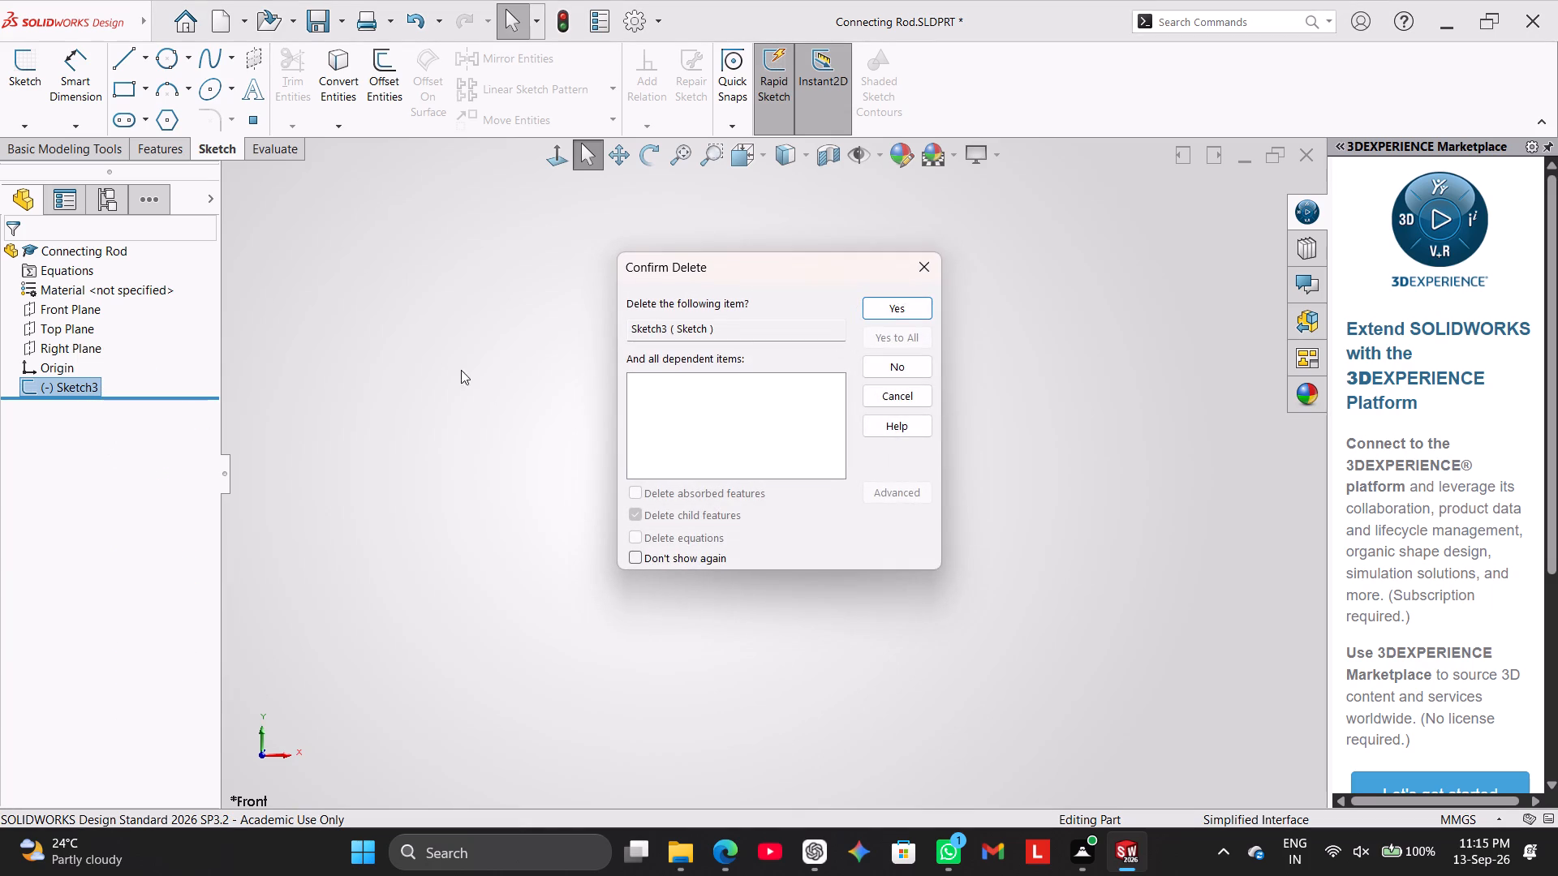
pyautogui.click(888, 298)
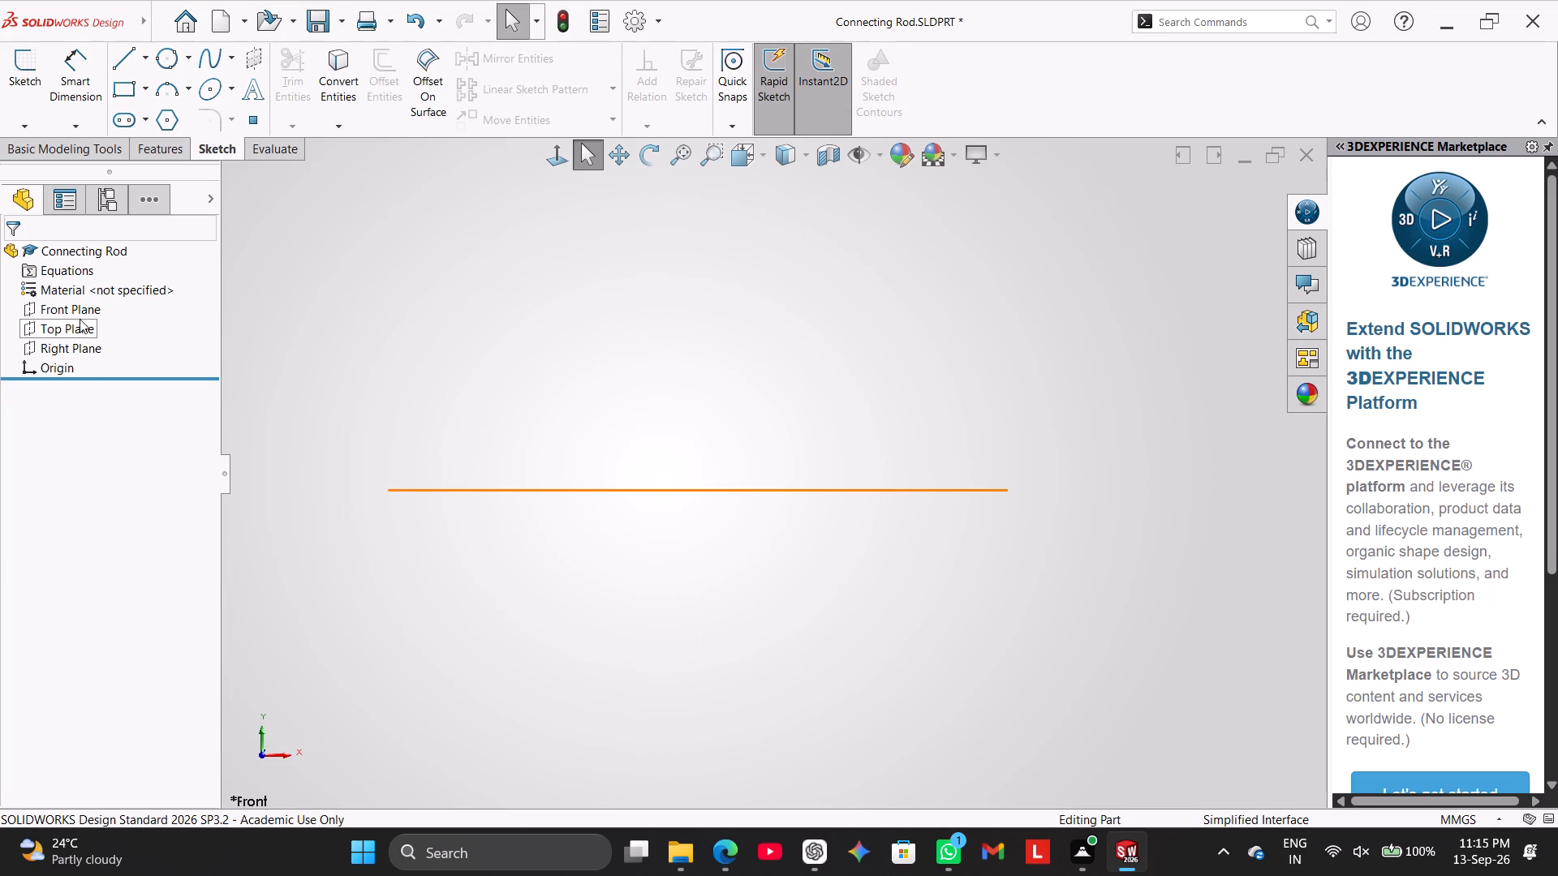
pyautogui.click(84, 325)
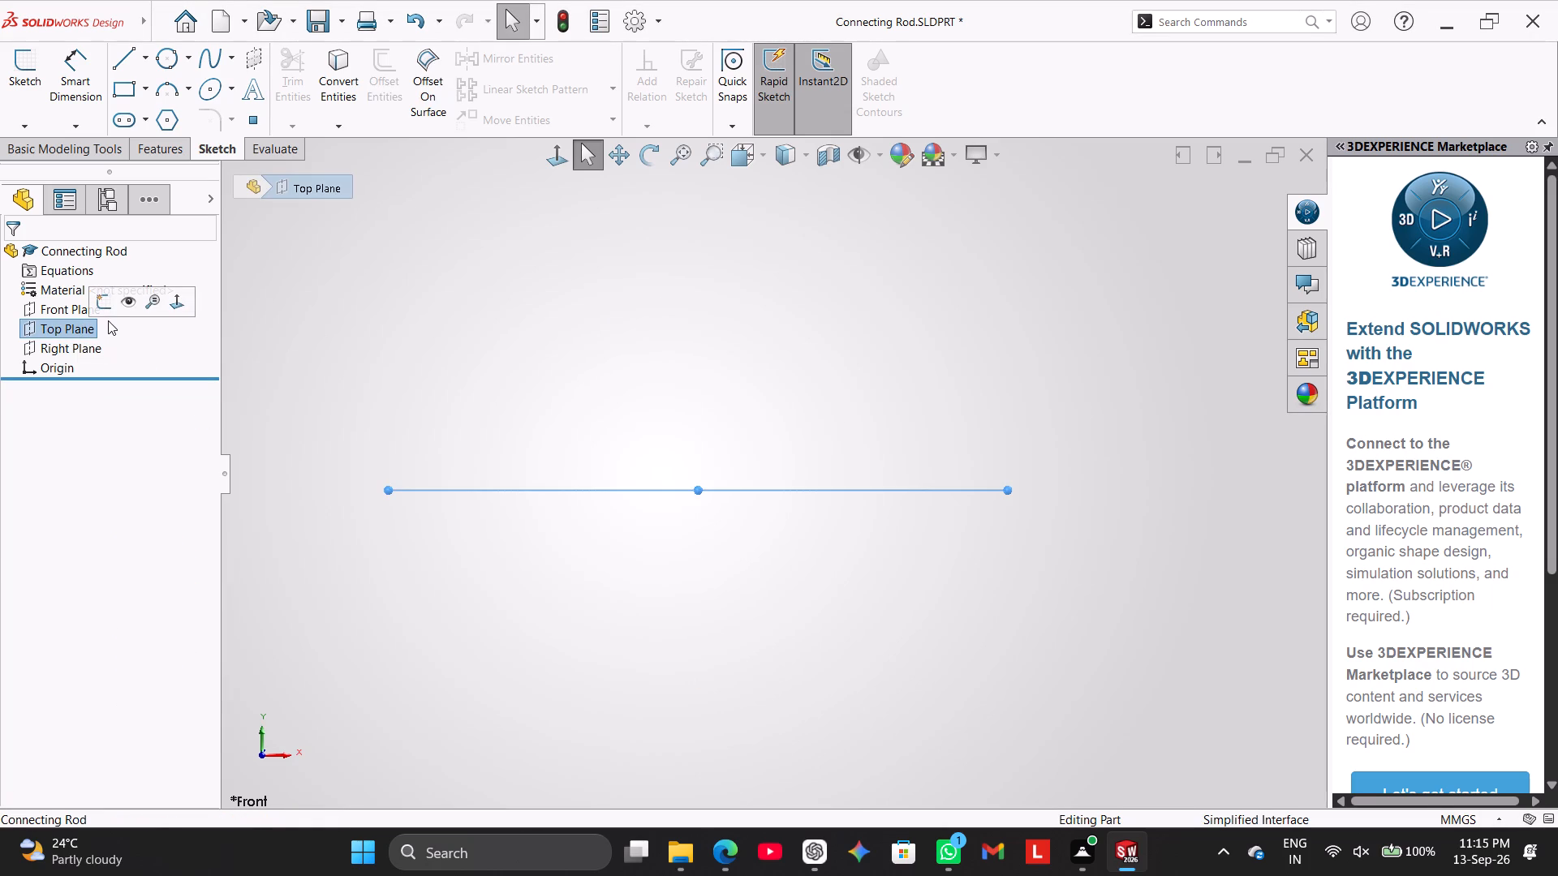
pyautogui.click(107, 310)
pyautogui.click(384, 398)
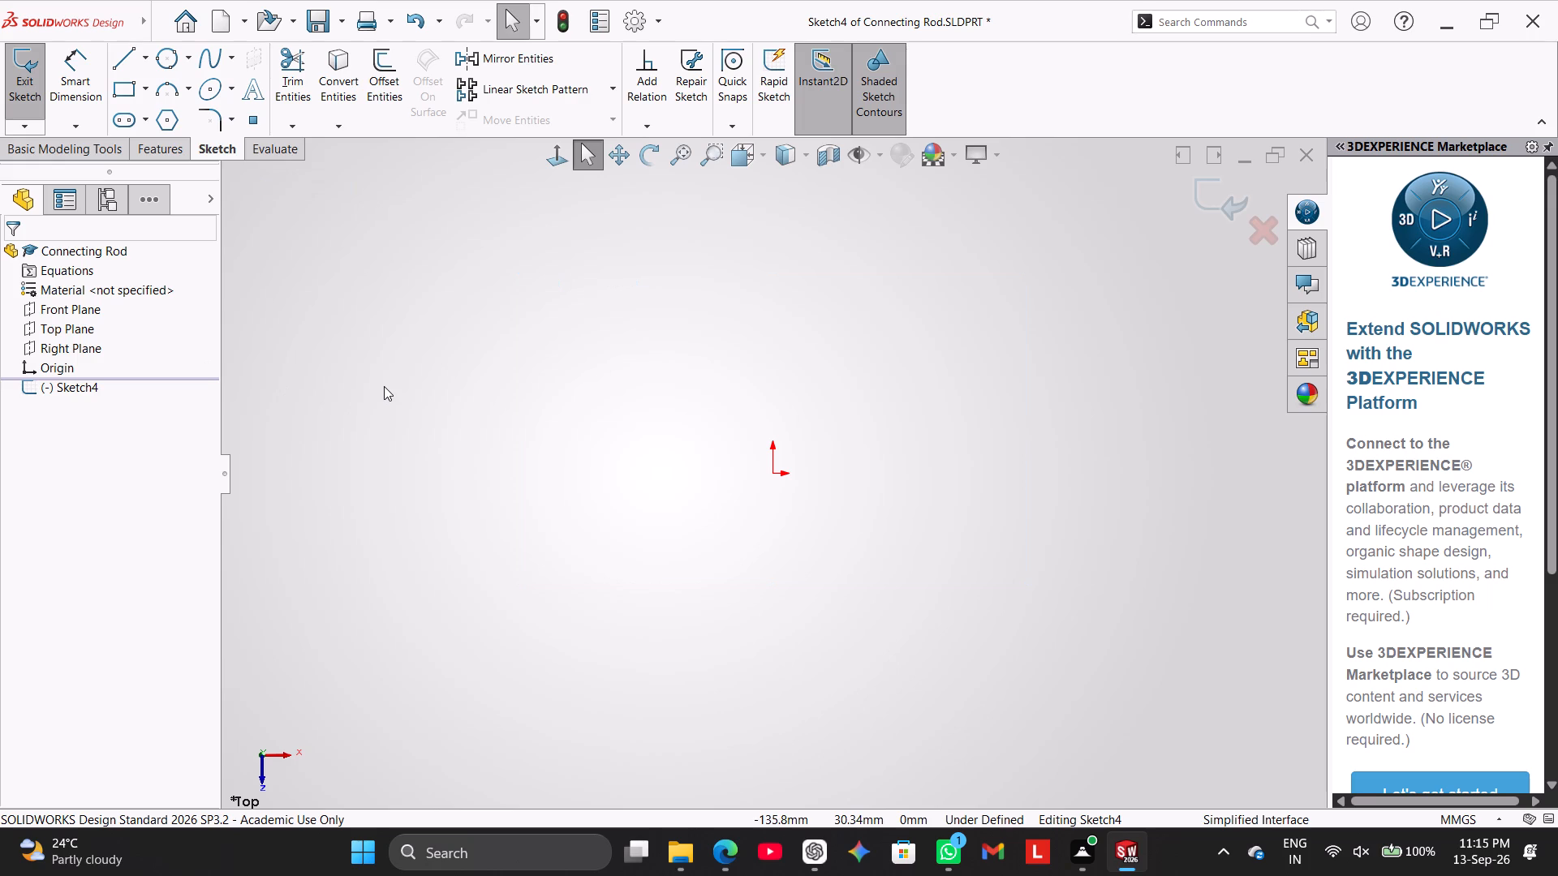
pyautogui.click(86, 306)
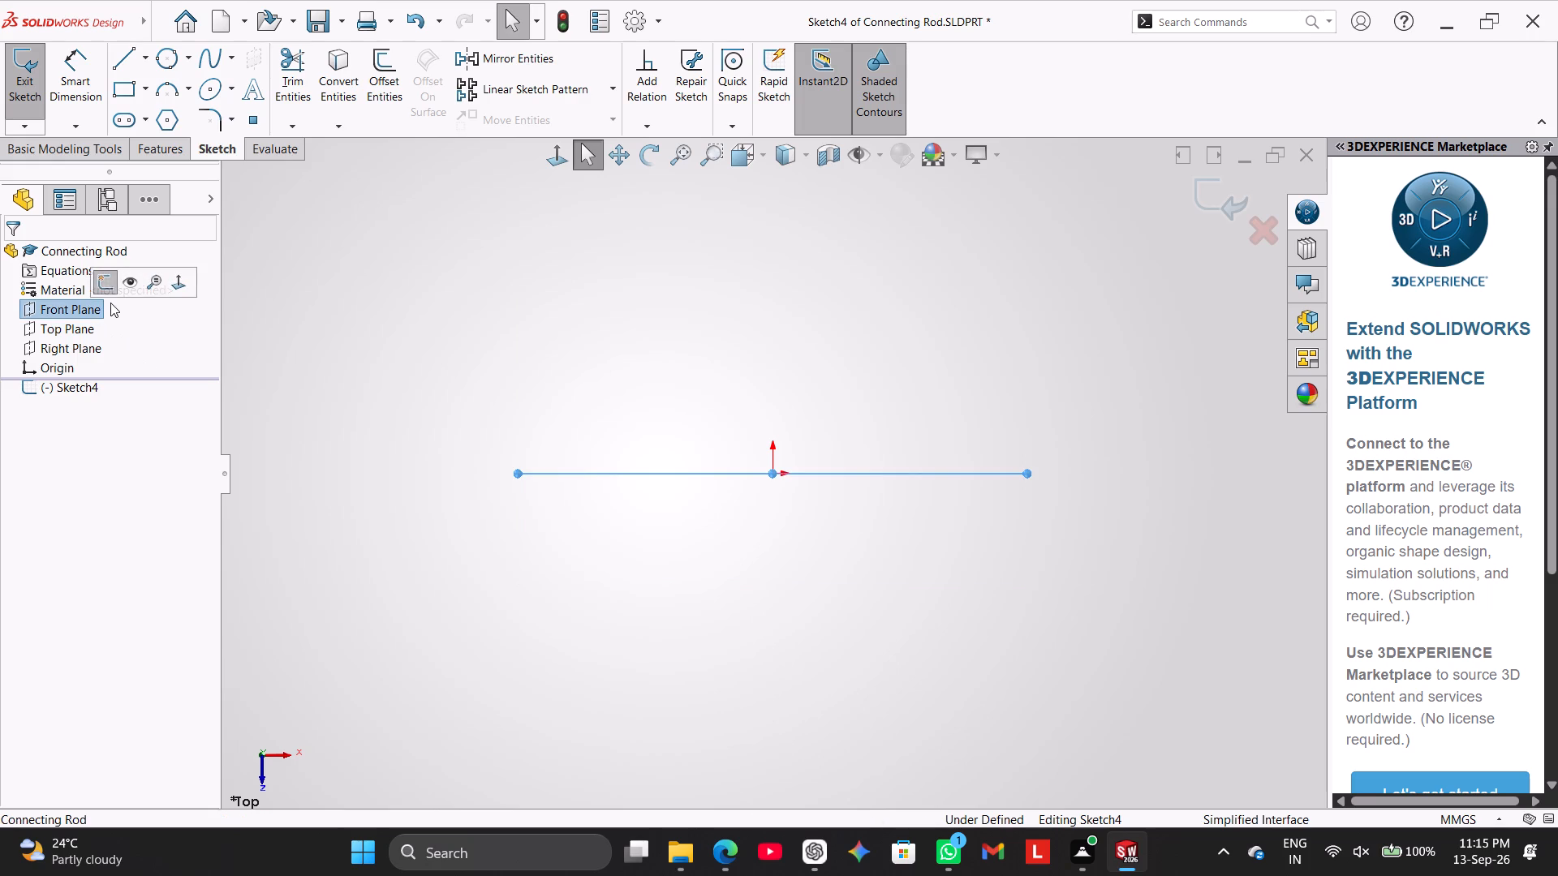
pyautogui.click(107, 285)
# Start a new sketch on the Front Plane.
pyautogui.click(99, 303)
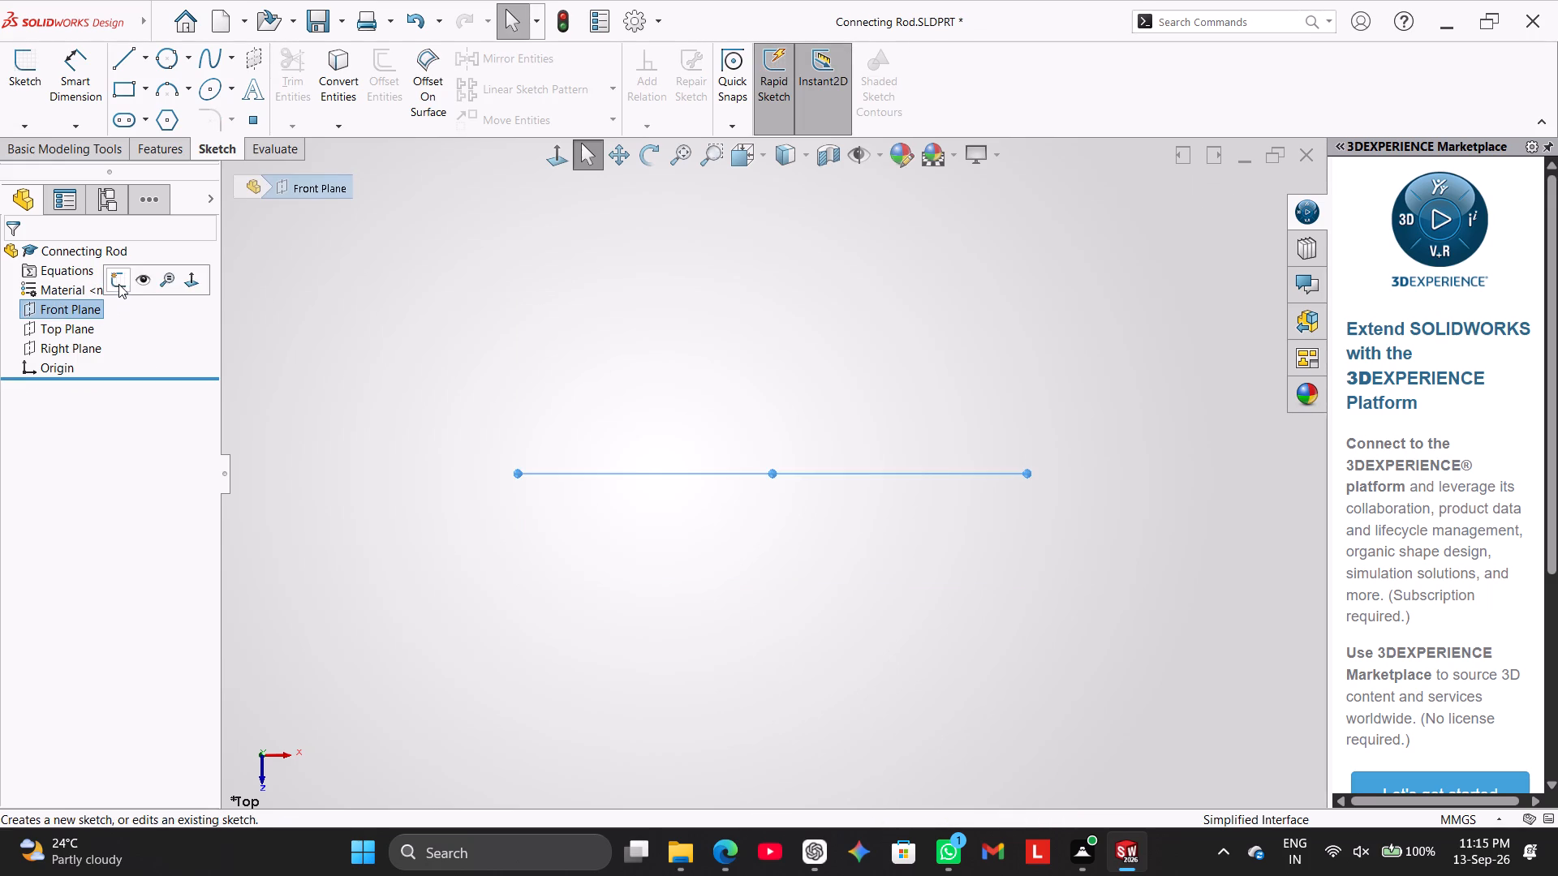
pyautogui.click(118, 281)
pyautogui.click(308, 335)
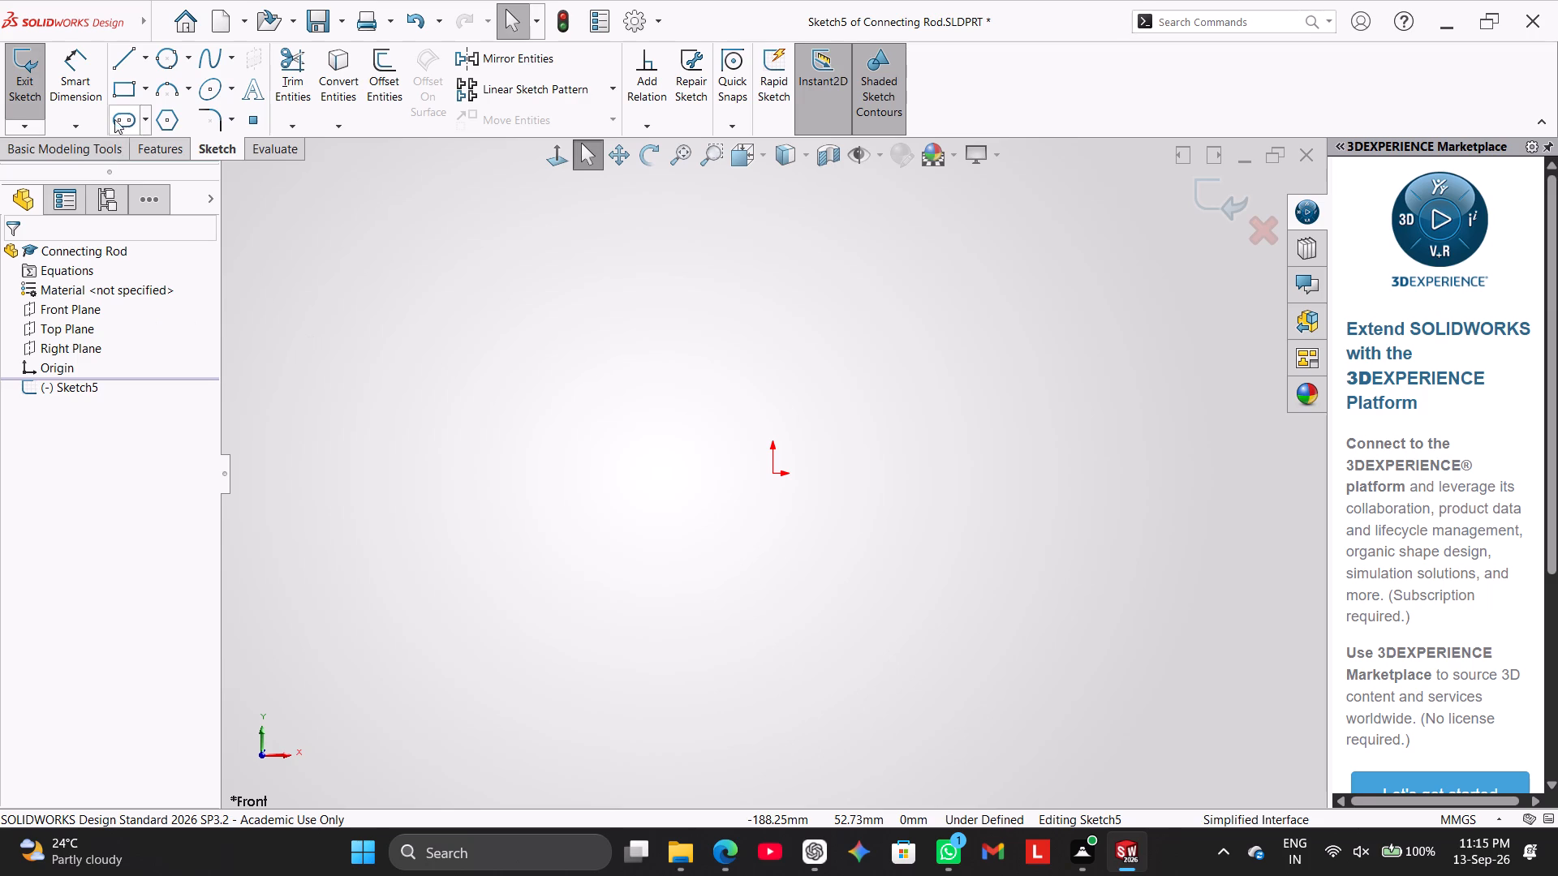
# Sketch a closed D-shaped profile beside the origin: a vertical line about 52 mm long, two short horizontals and a tangent arc of about 26 mm radius.
pyautogui.click(120, 61)
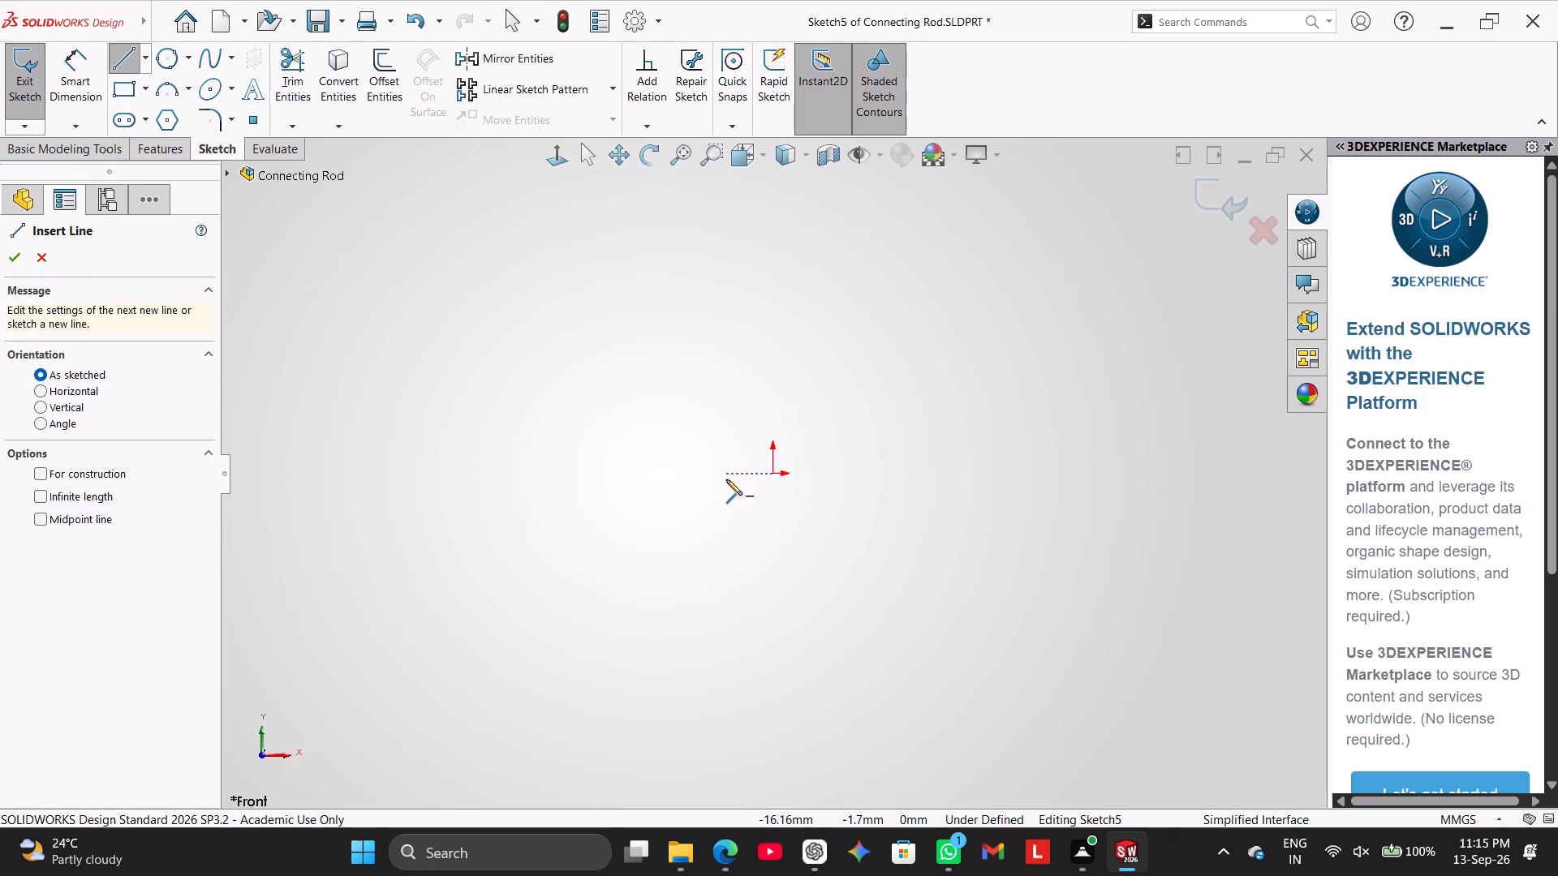
pyautogui.click(723, 476)
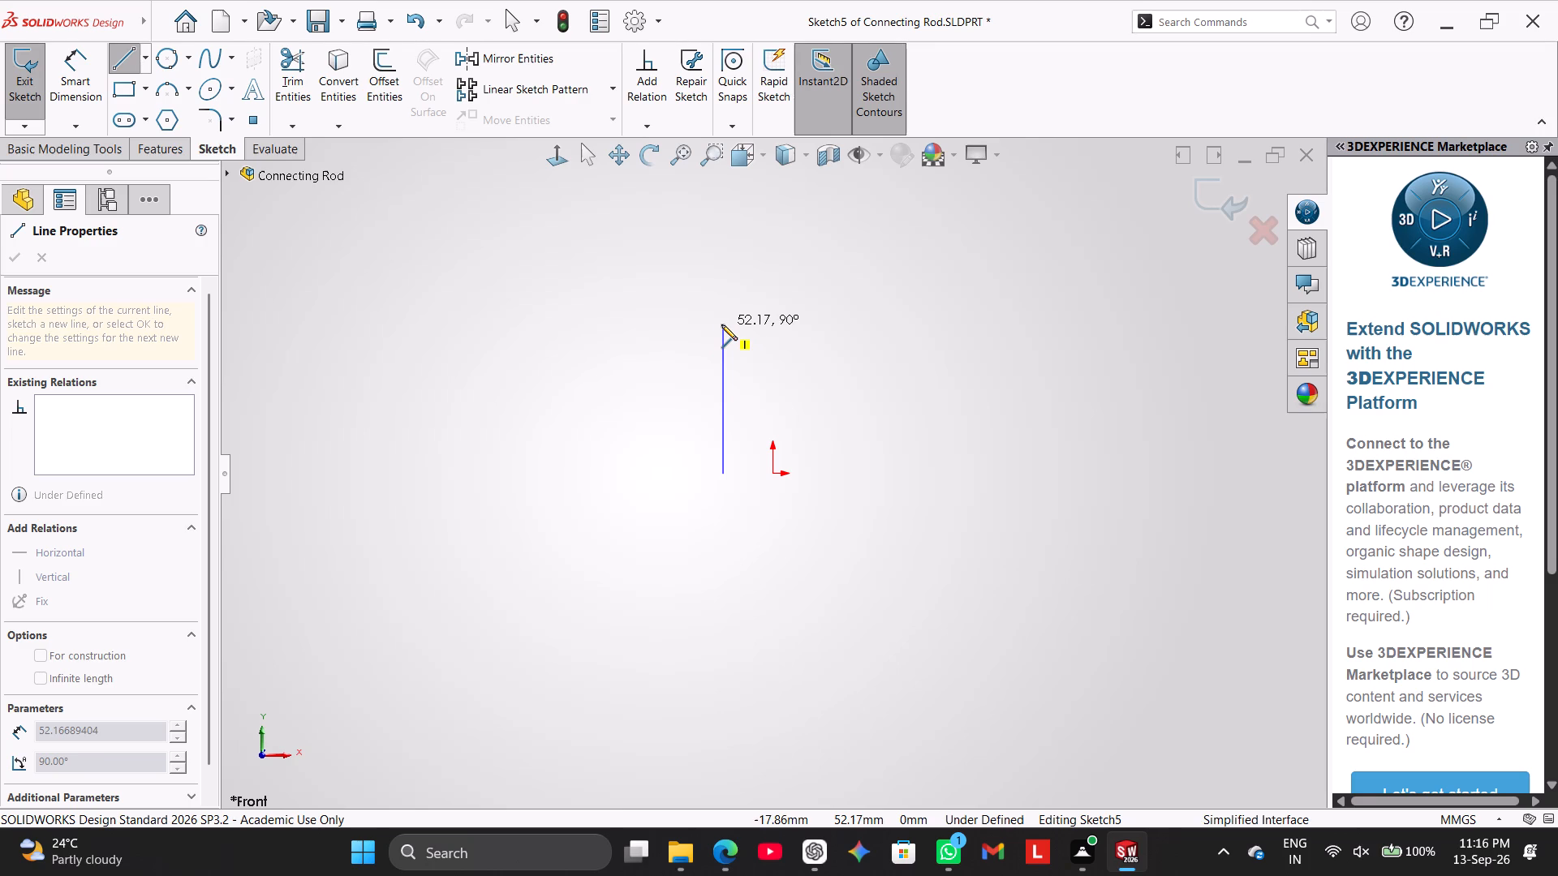
pyautogui.click(721, 324)
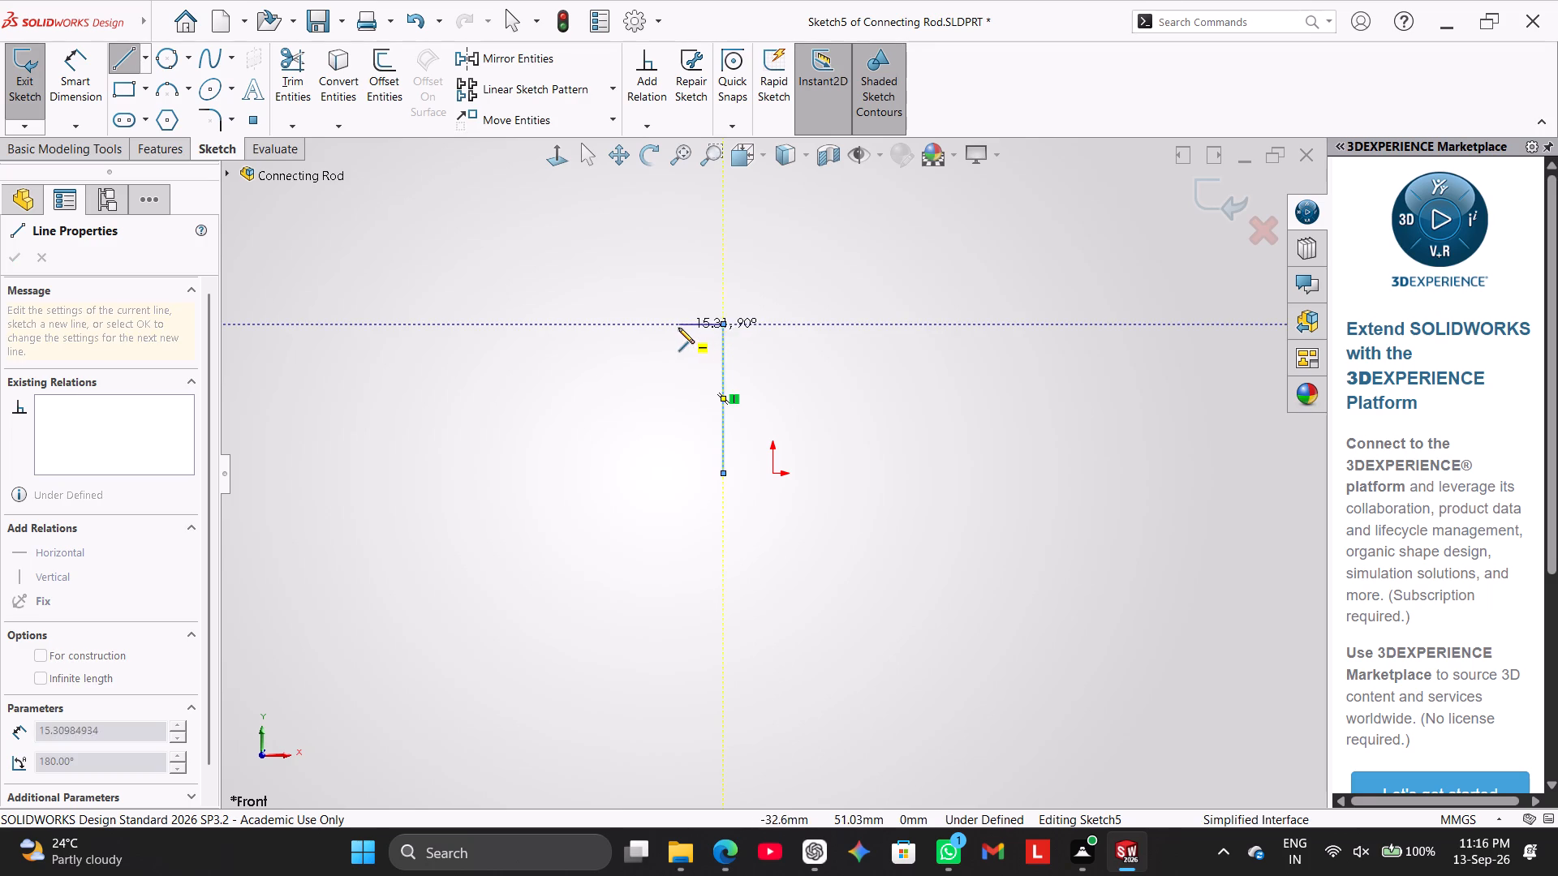
pyautogui.click(675, 327)
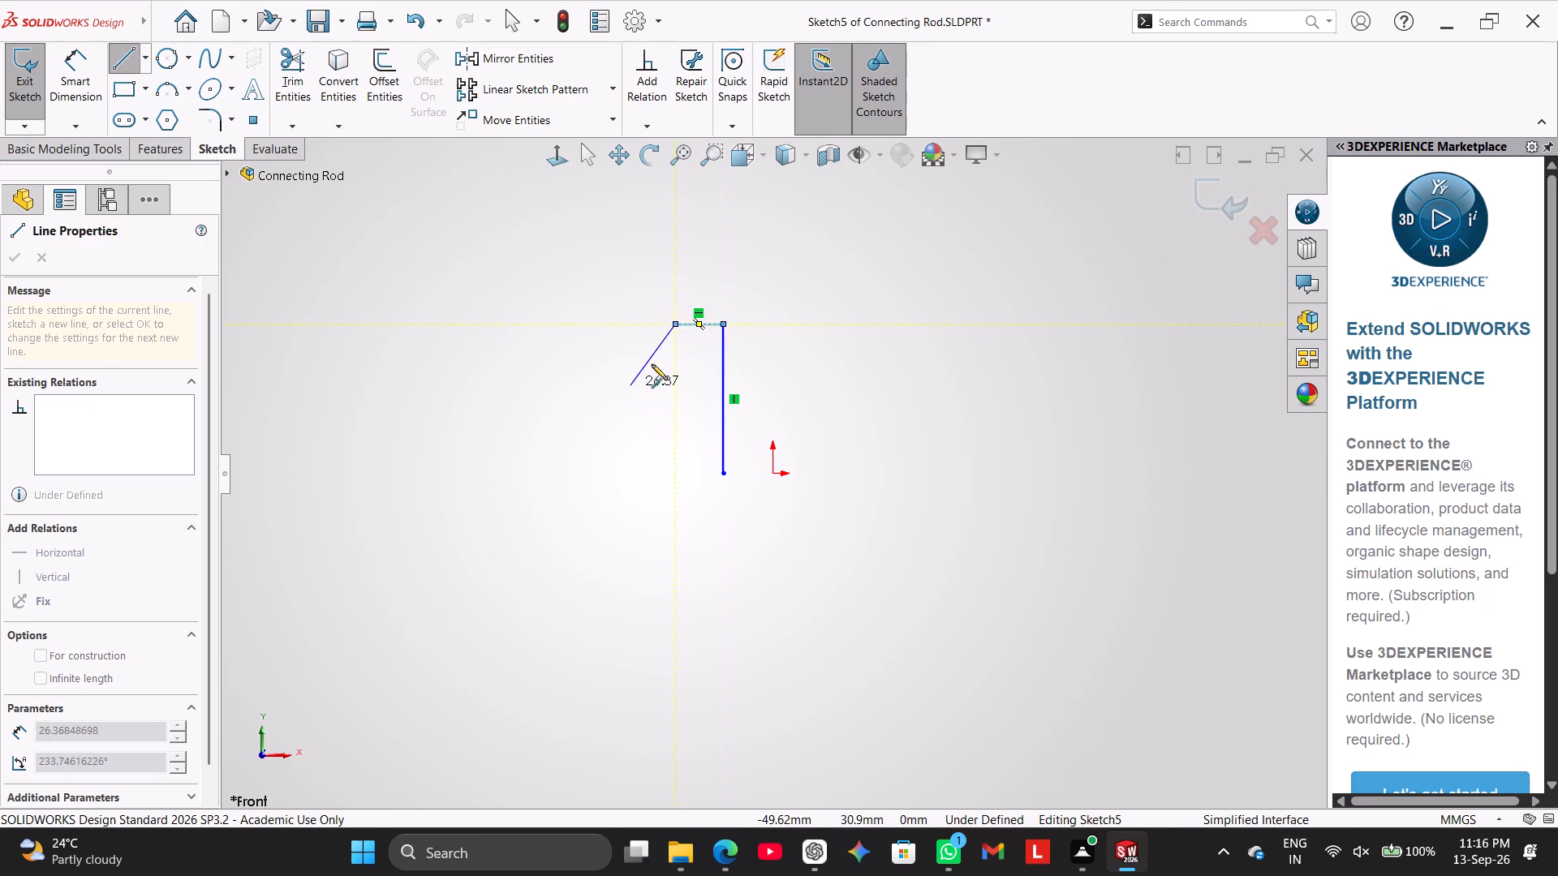
pyautogui.click(671, 470)
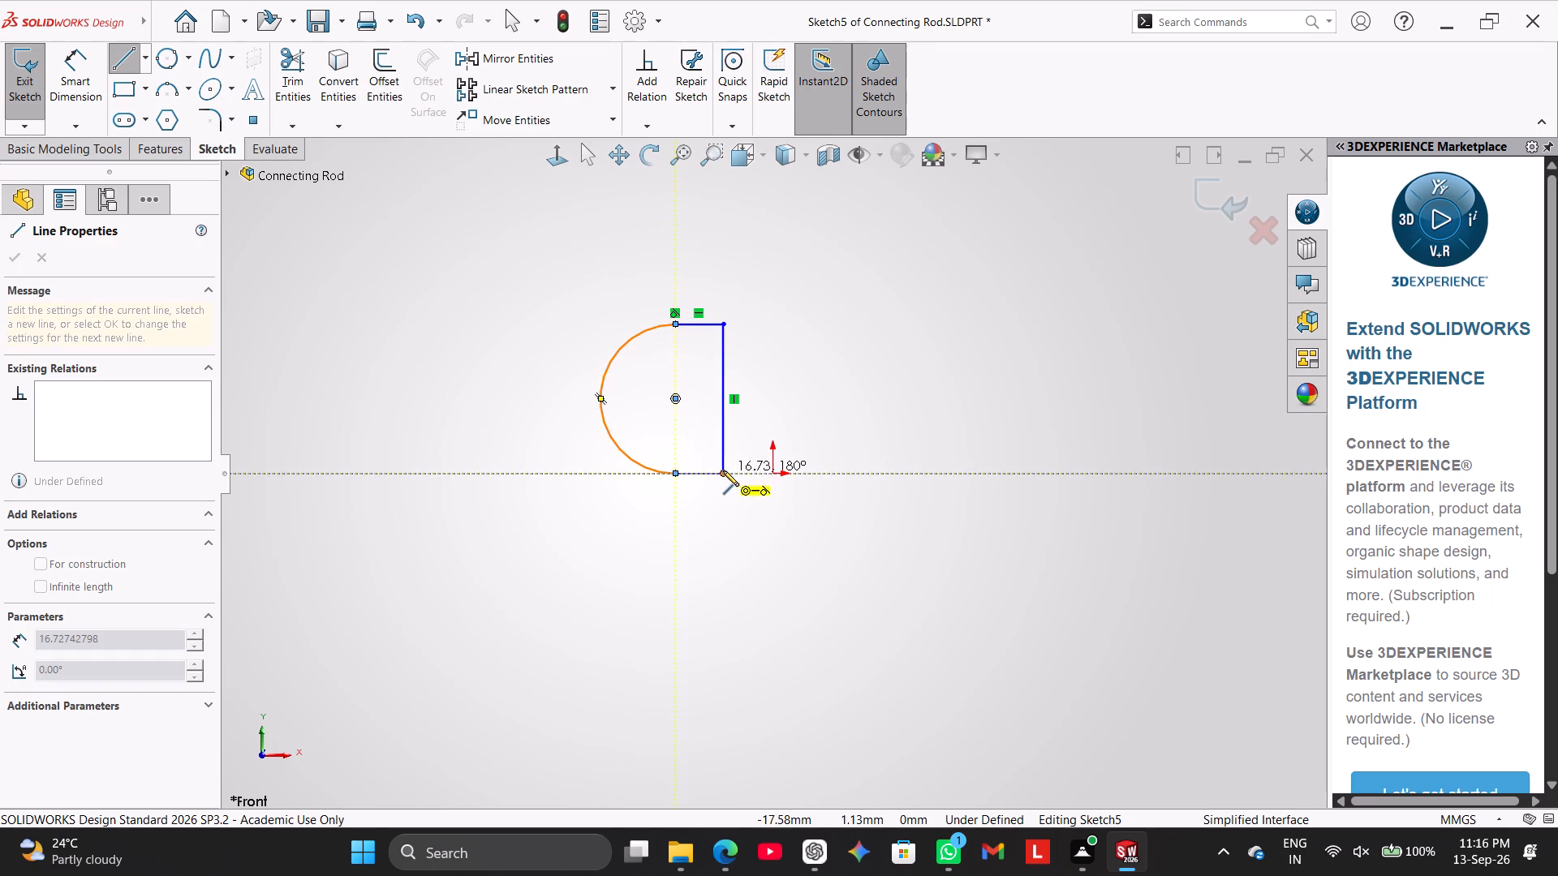
pyautogui.click(723, 470)
pyautogui.rightClick(790, 290)
pyautogui.click(814, 302)
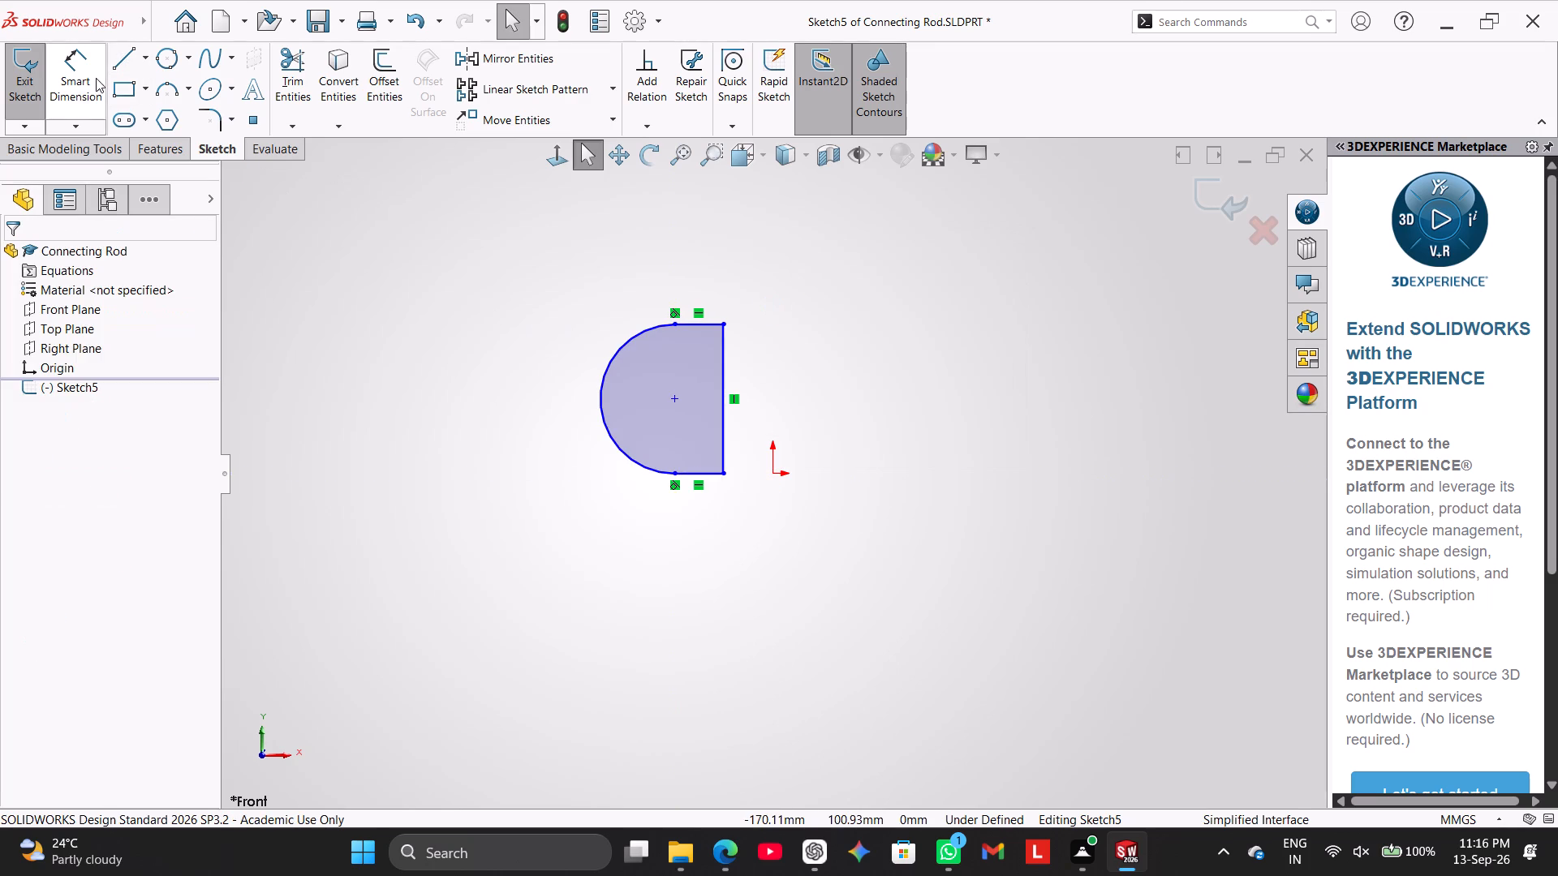
# Dimension the horizontal distance between the origin and the profile's vertical line as 10 mm.
pyautogui.moveTo(89, 70); pyautogui.dragTo(107, 88)
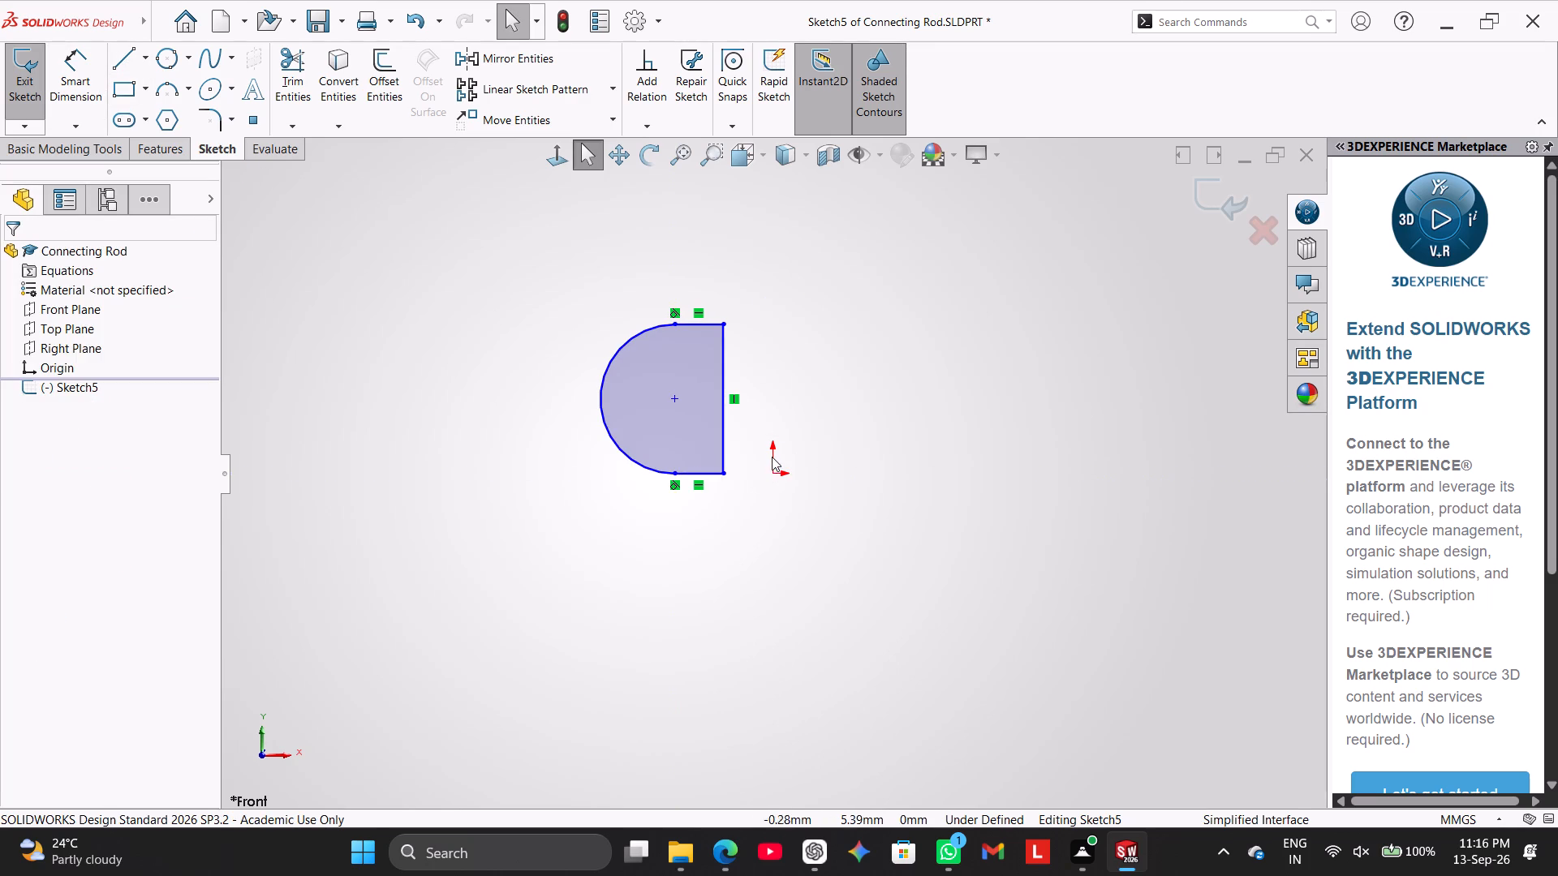
pyautogui.click(772, 457)
pyautogui.click(773, 470)
pyautogui.click(717, 432)
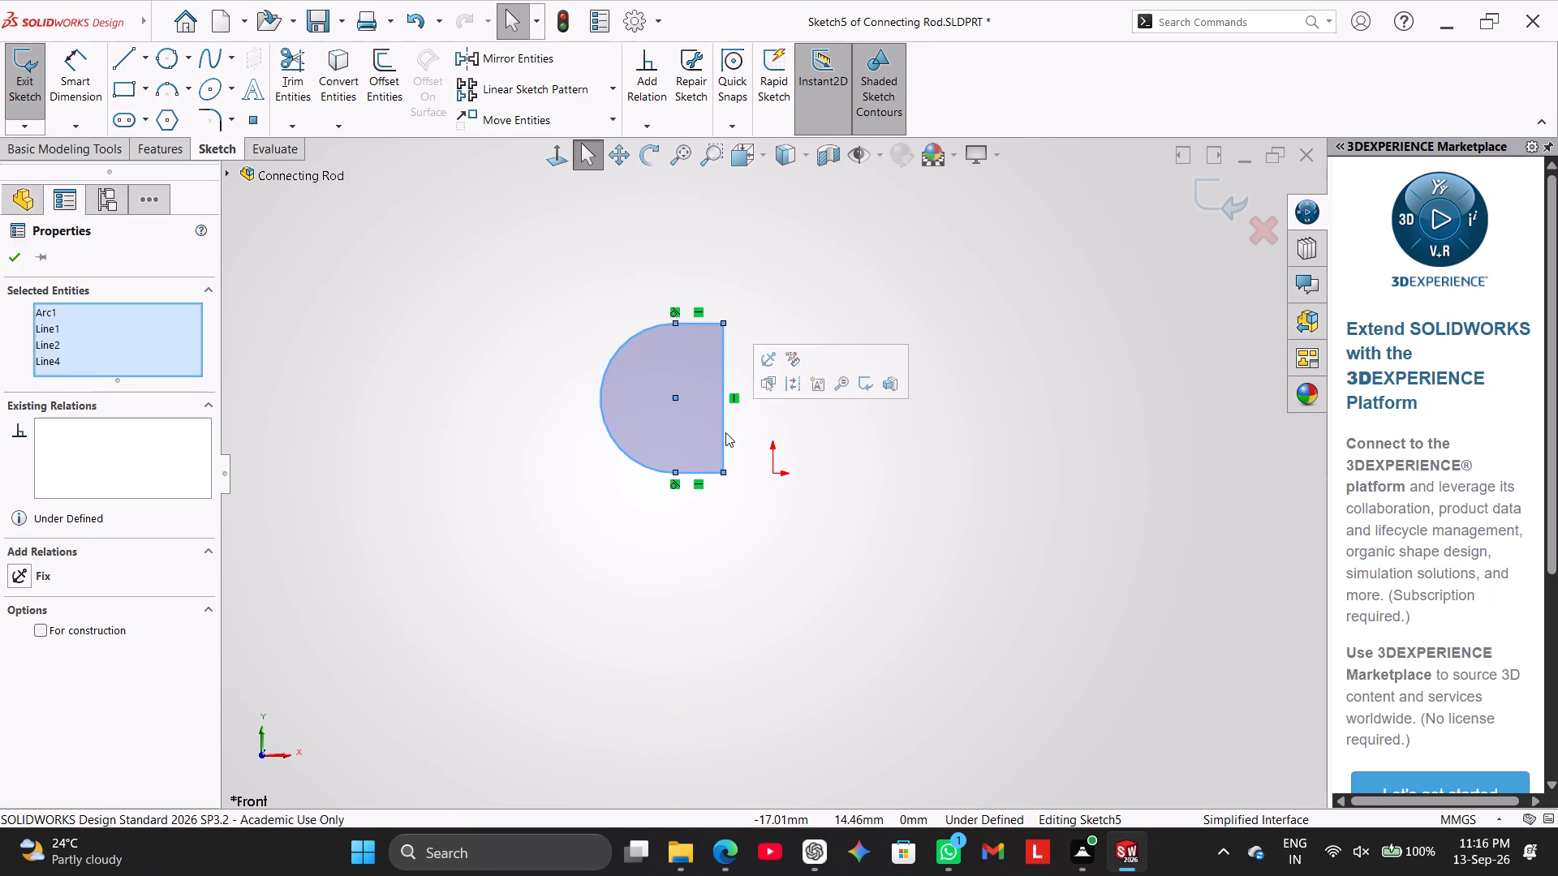
pyautogui.click(725, 432)
pyautogui.click(722, 427)
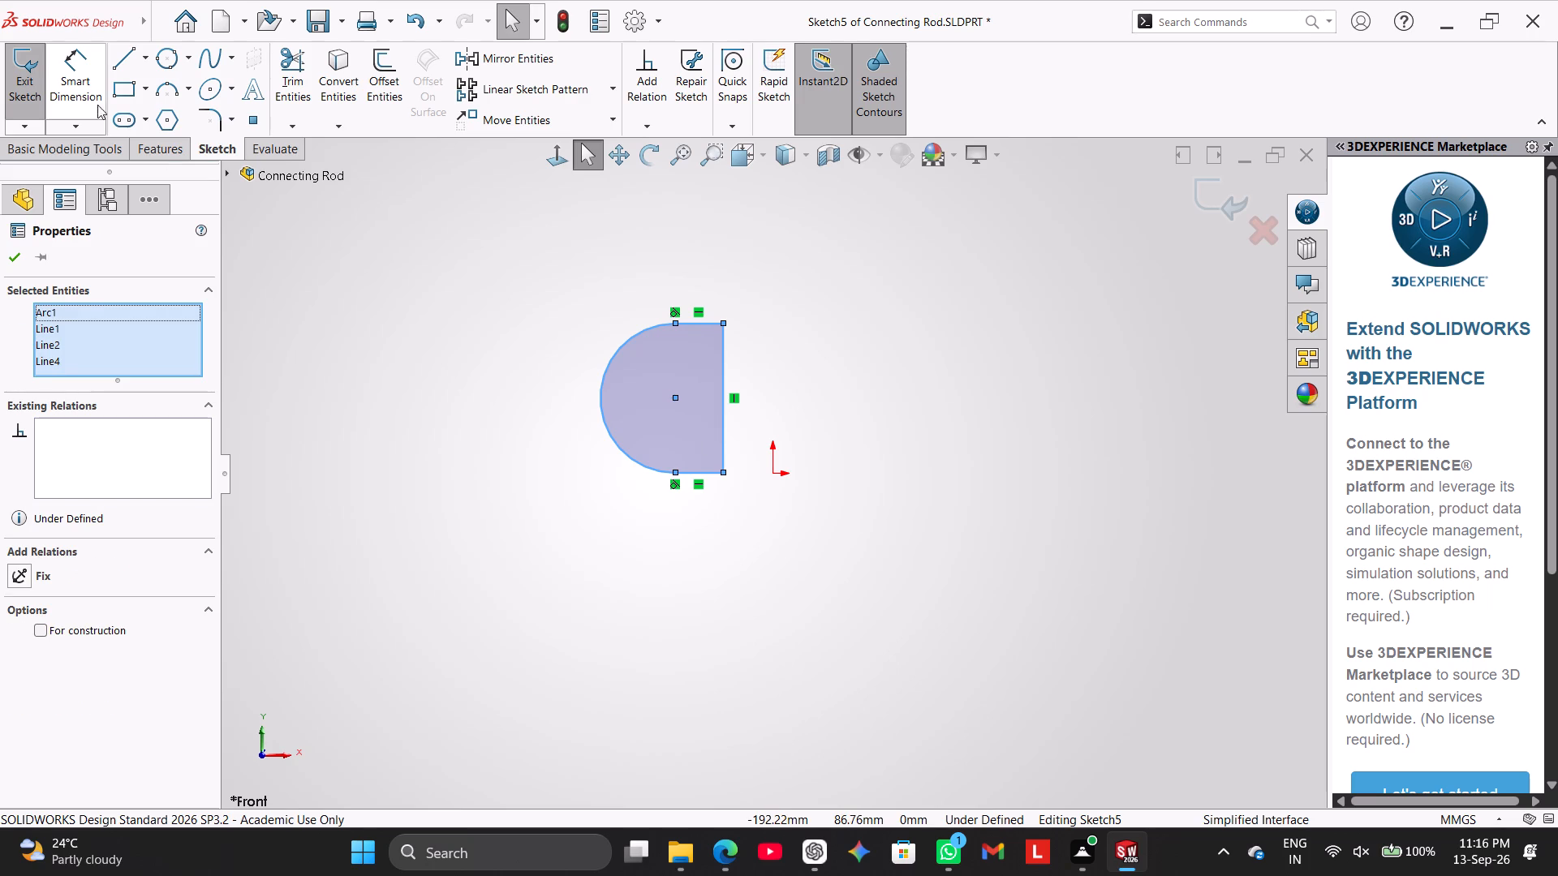
pyautogui.click(89, 84)
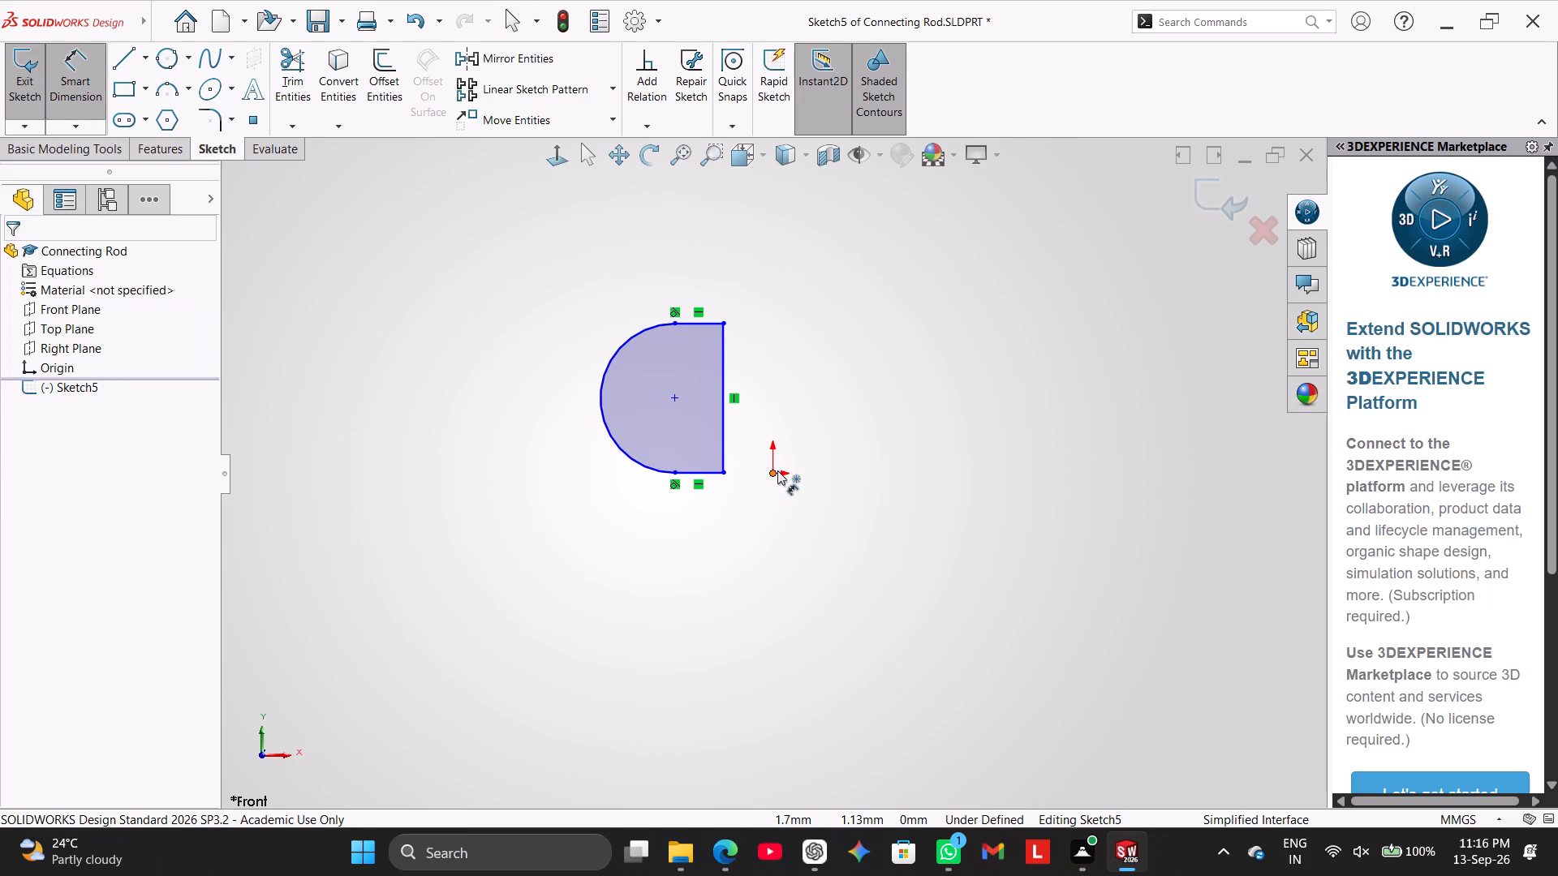
pyautogui.click(777, 470)
pyautogui.click(721, 415)
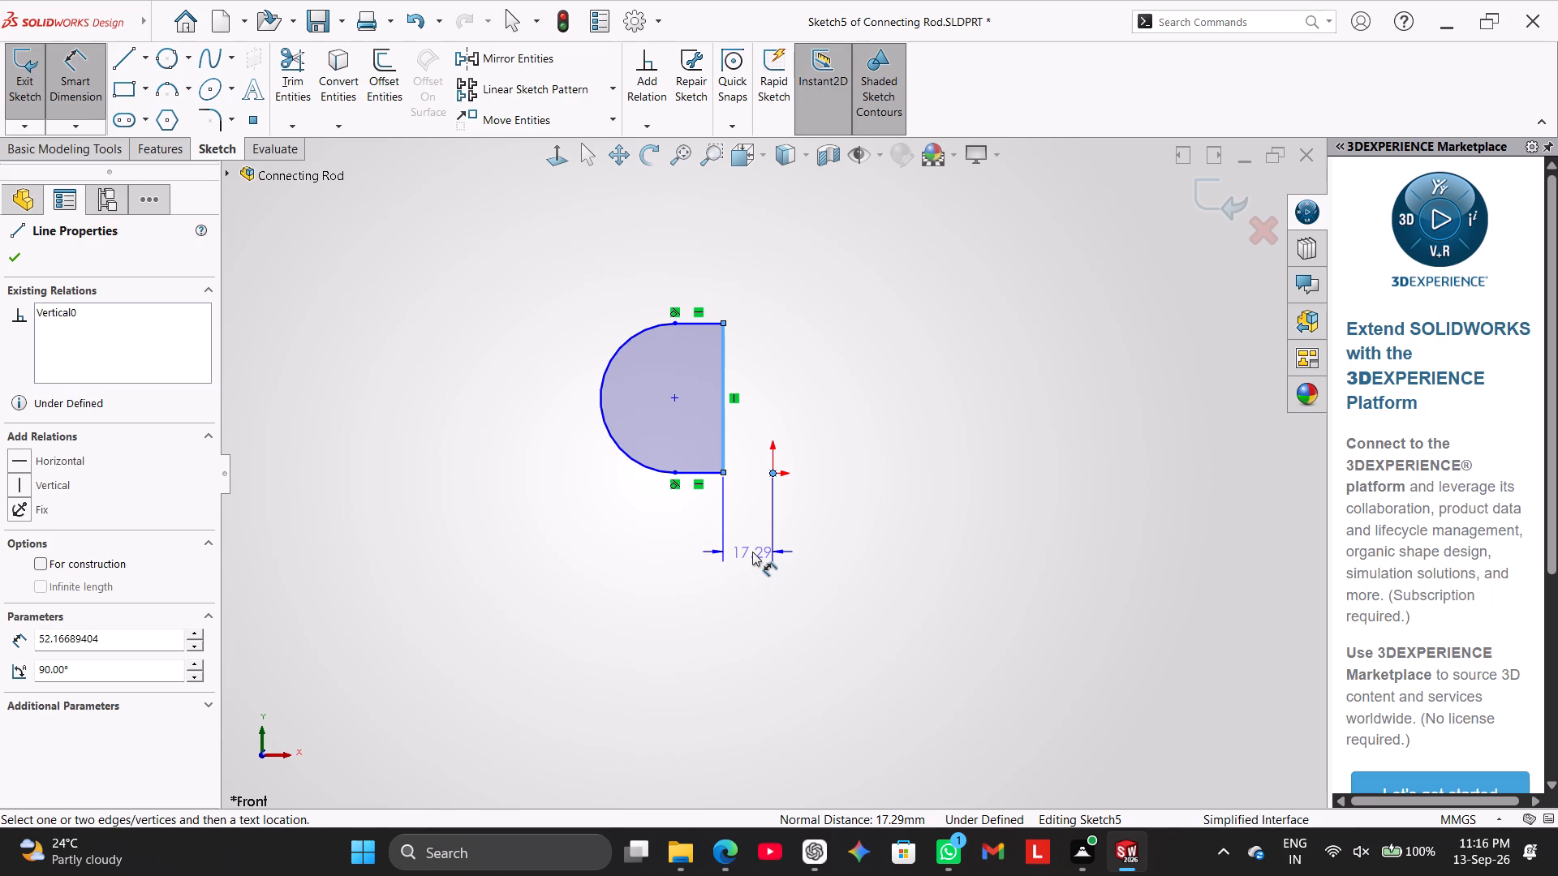
pyautogui.click(752, 552)
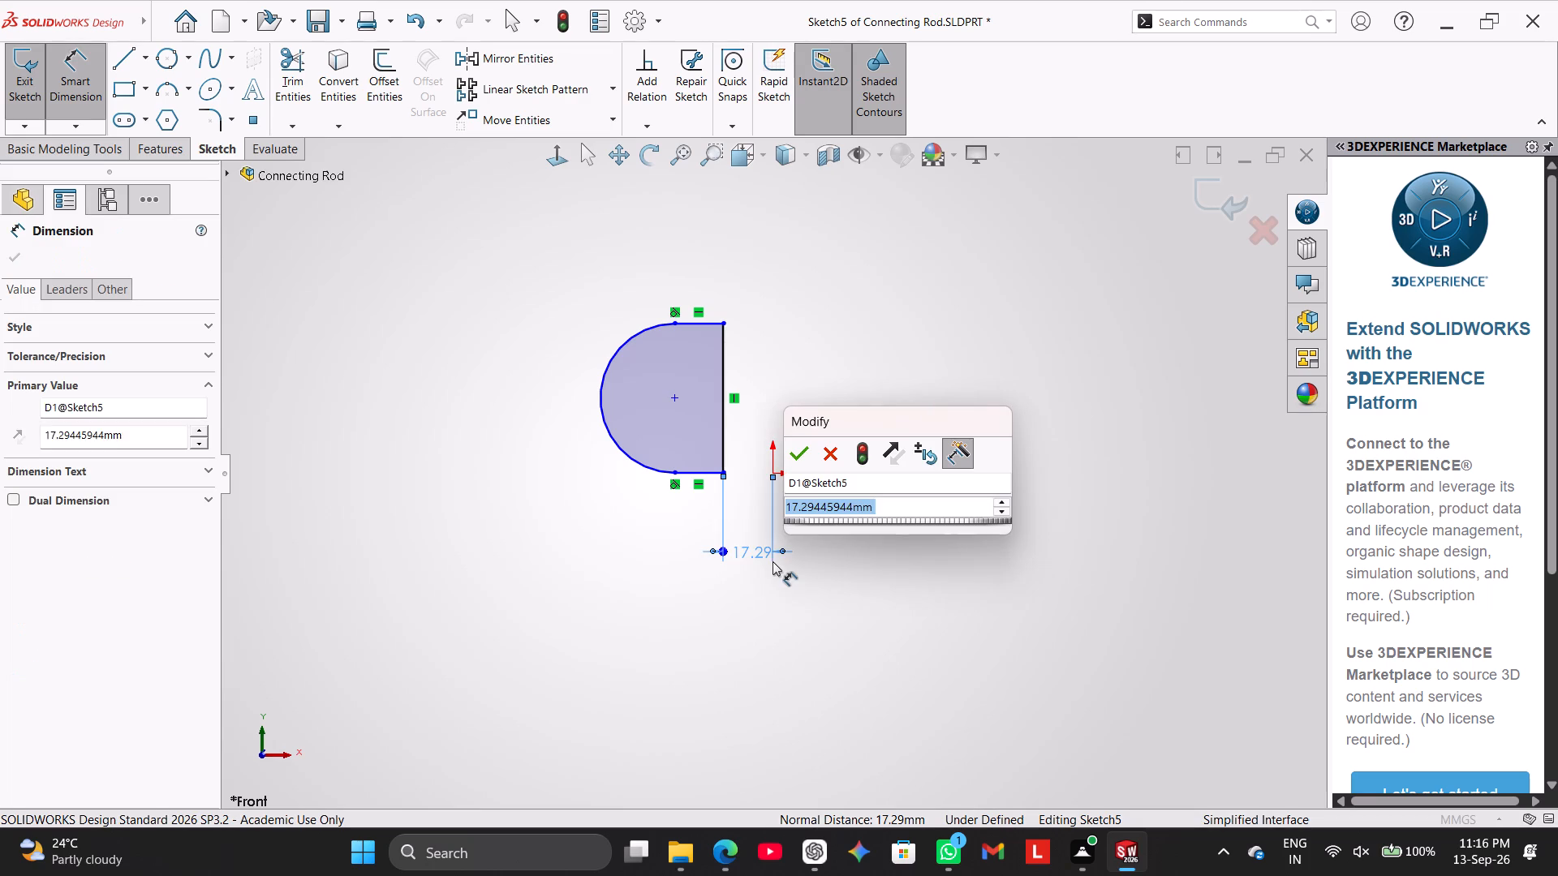
pyautogui.write('10')
pyautogui.press('Return')
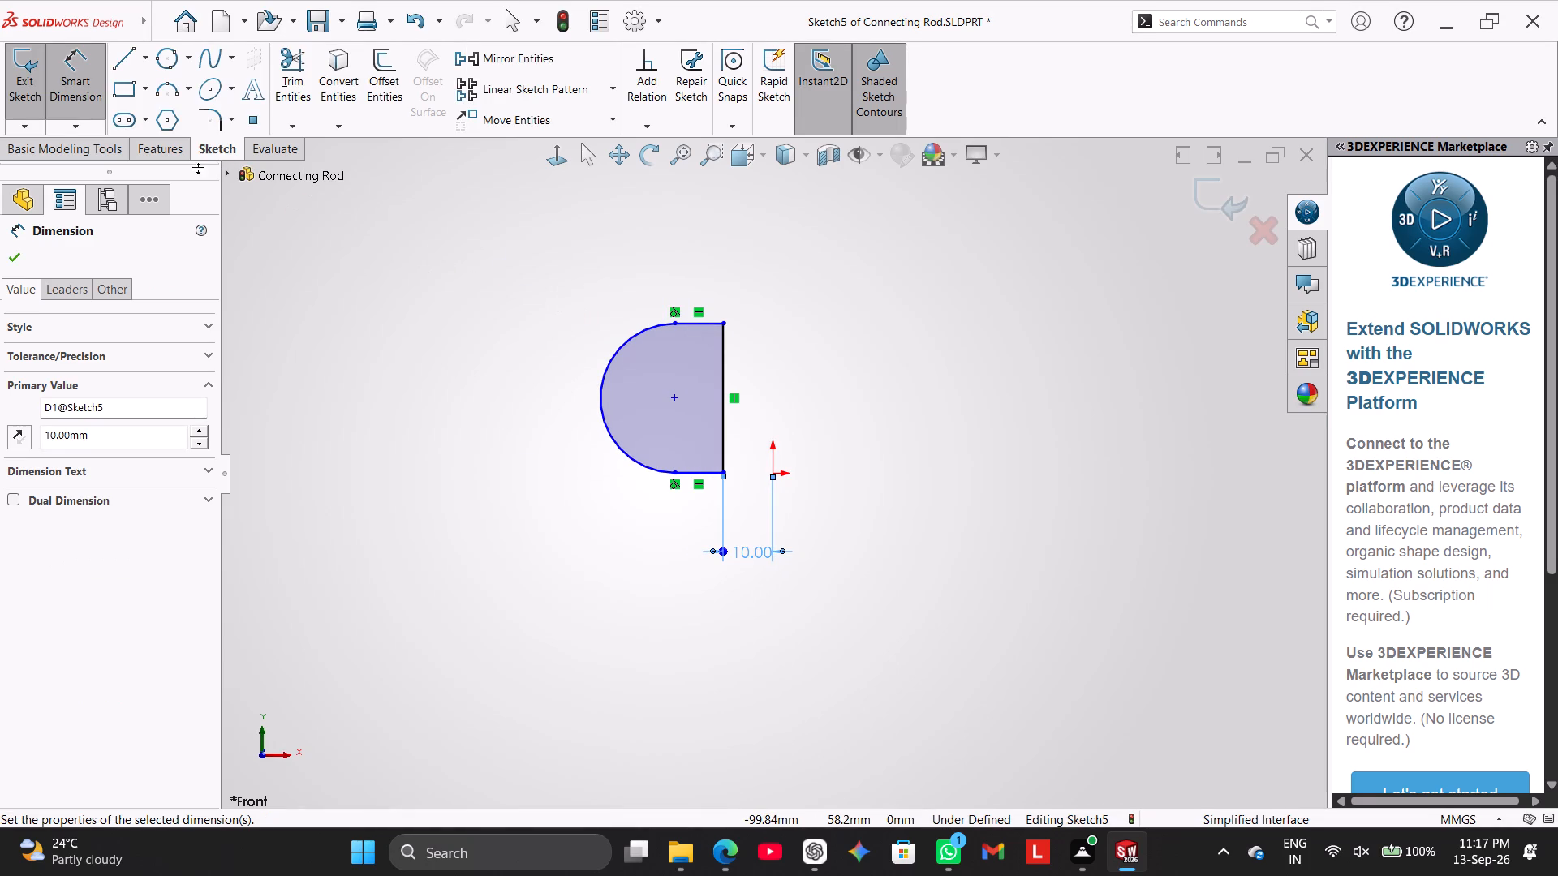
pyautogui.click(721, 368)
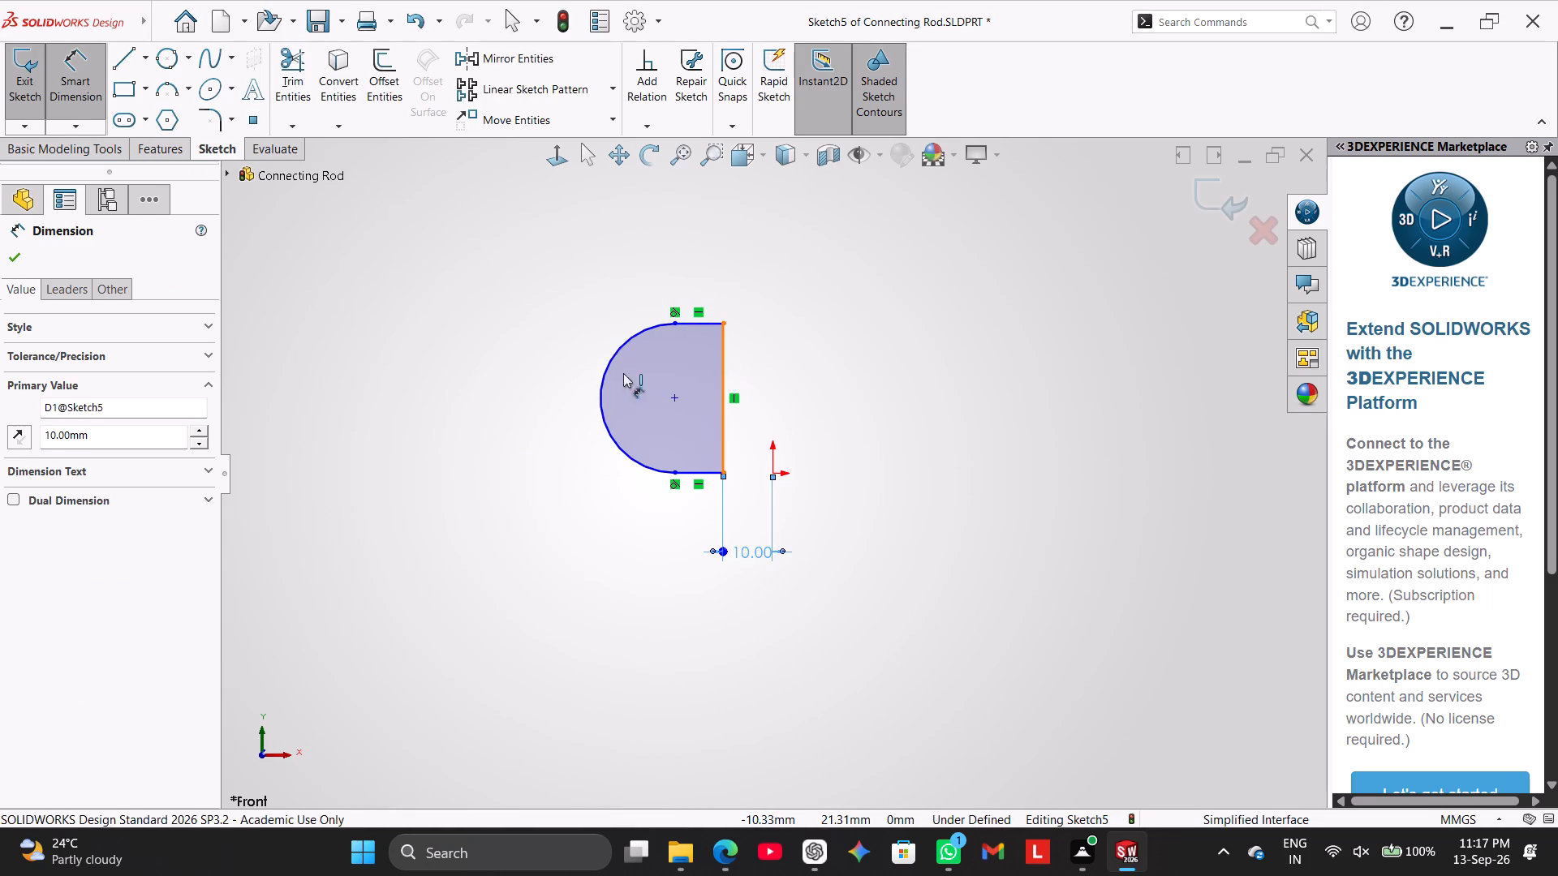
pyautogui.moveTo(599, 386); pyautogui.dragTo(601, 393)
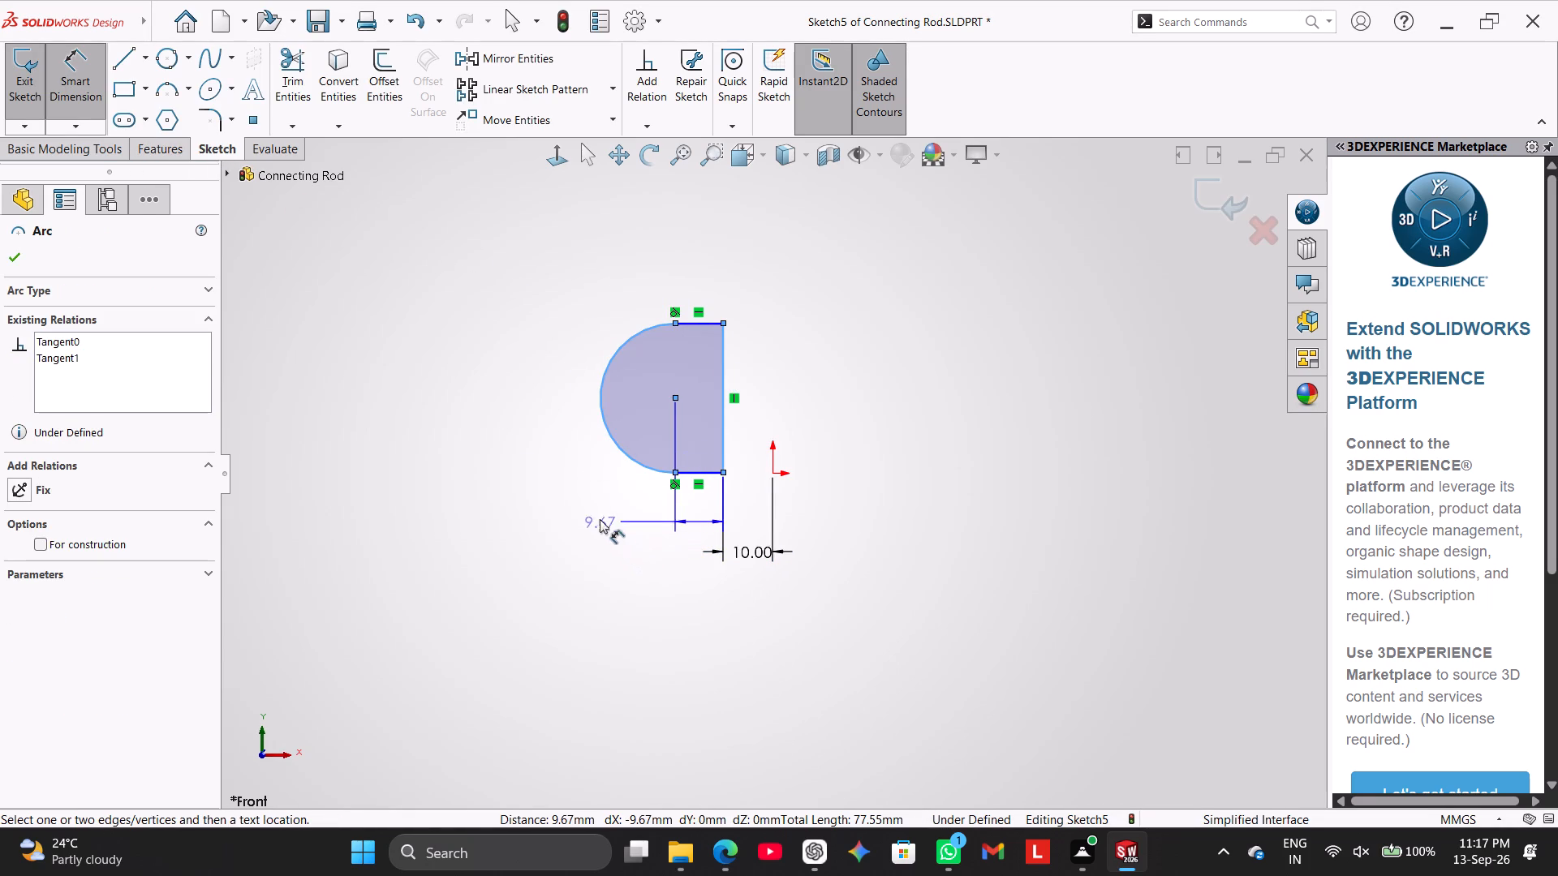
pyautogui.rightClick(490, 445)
# Dimension the profile's overall width from the arc's midpoint to the vertical line as 15 mm.
pyautogui.click(61, 67)
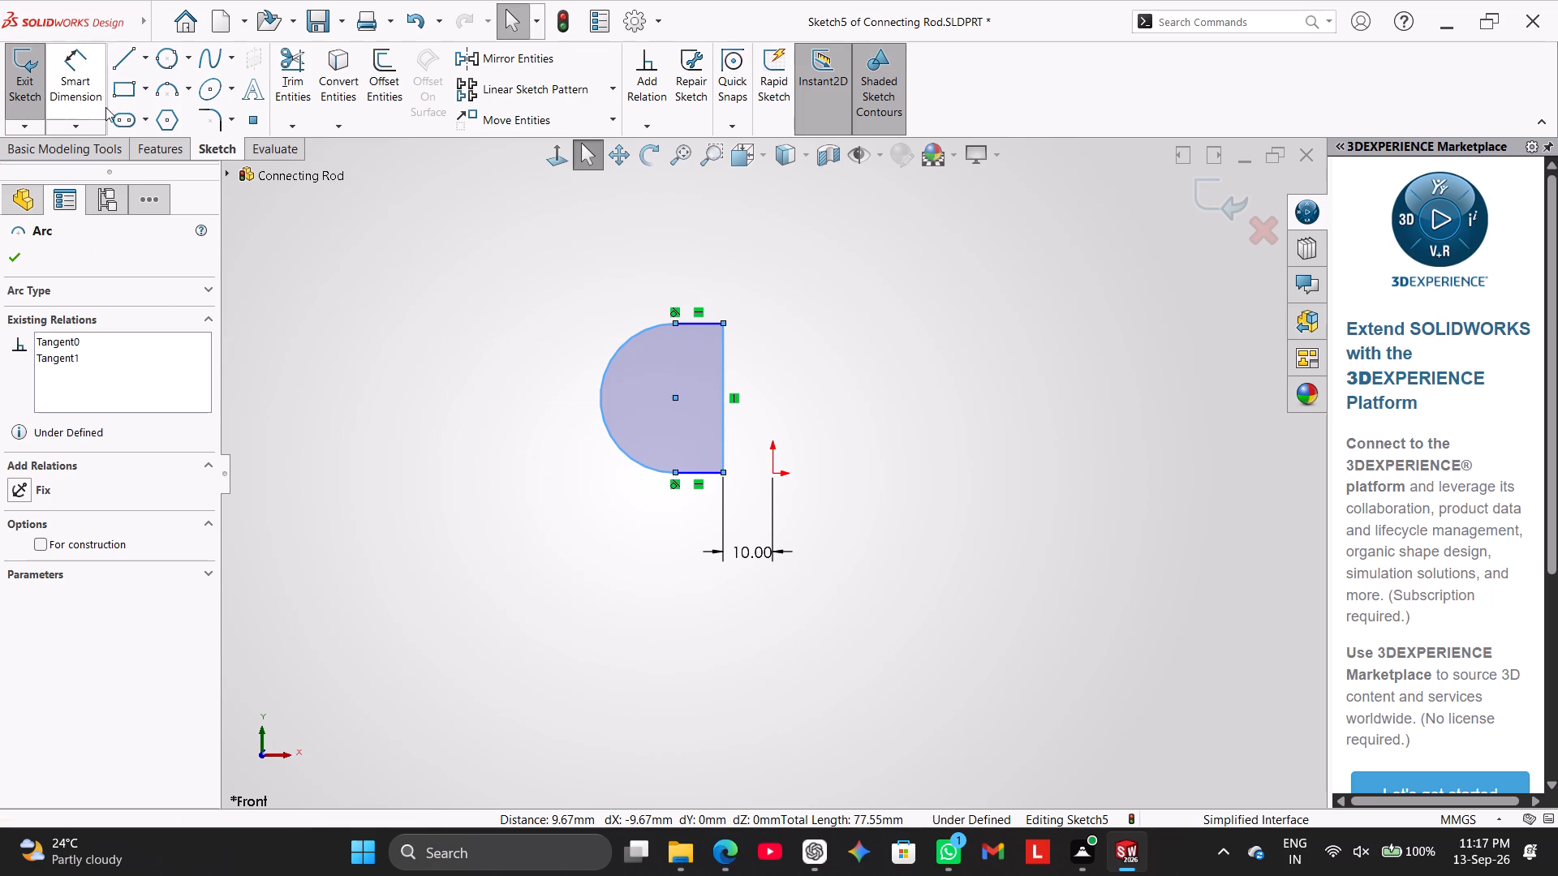
pyautogui.click(79, 56)
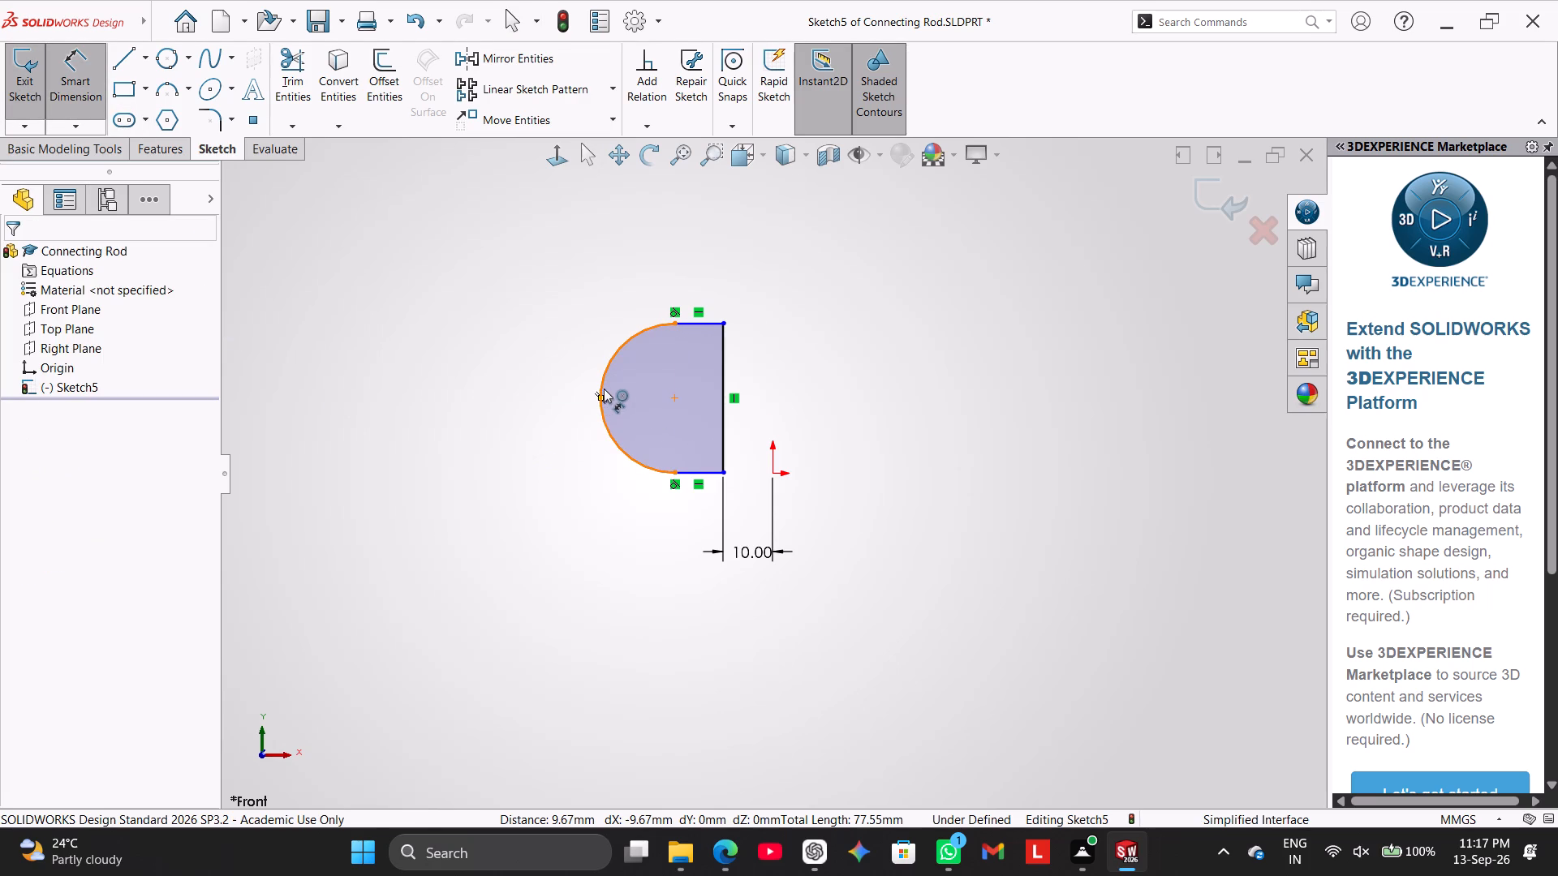
pyautogui.scroll(-2, 604, 389)
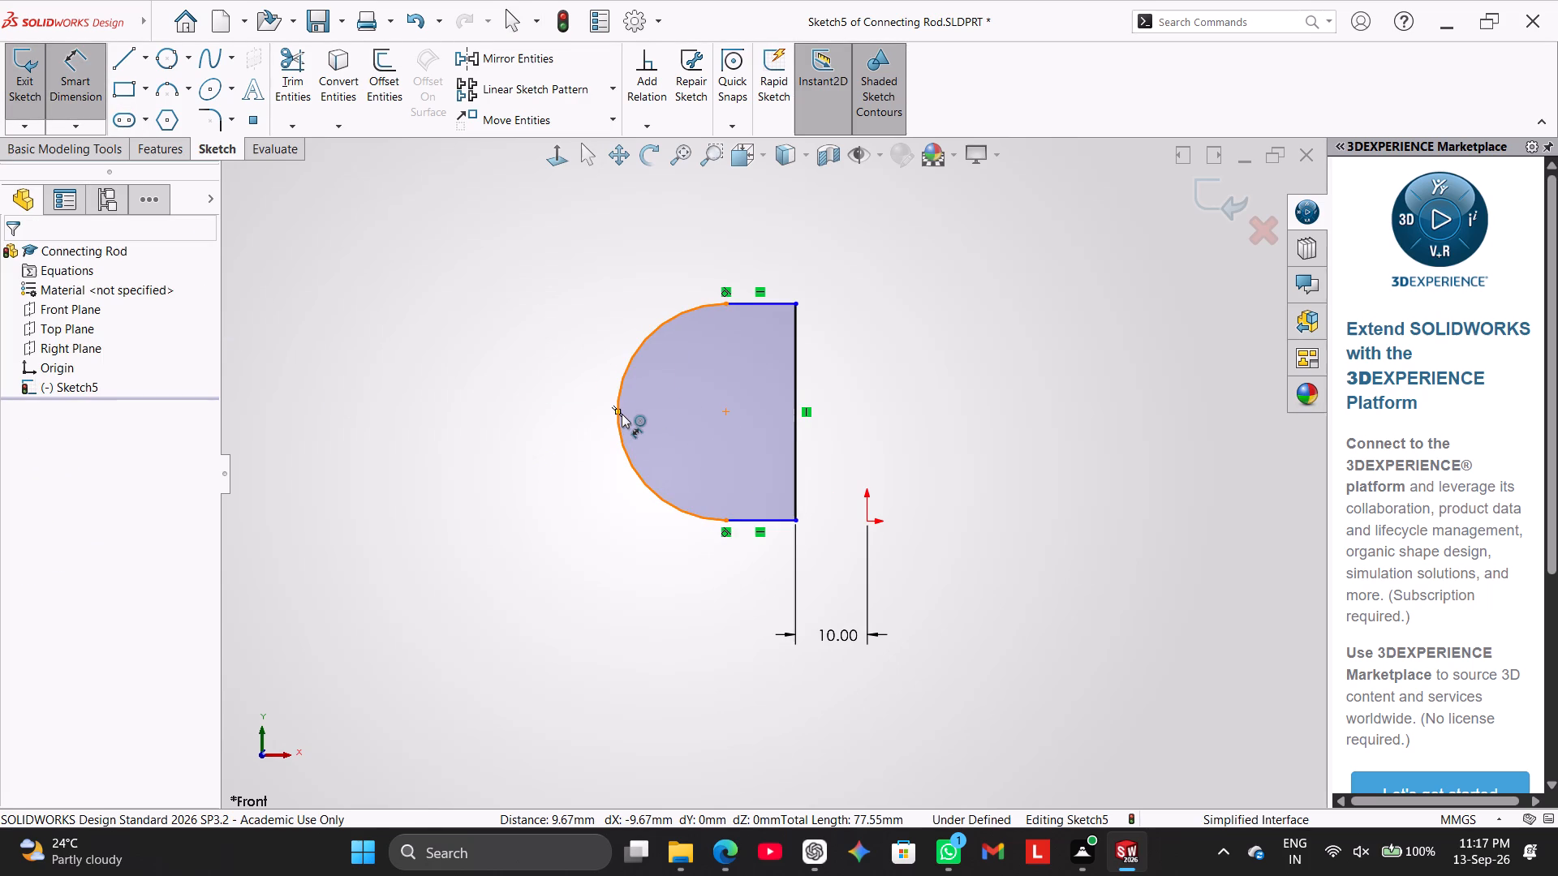
pyautogui.click(618, 412)
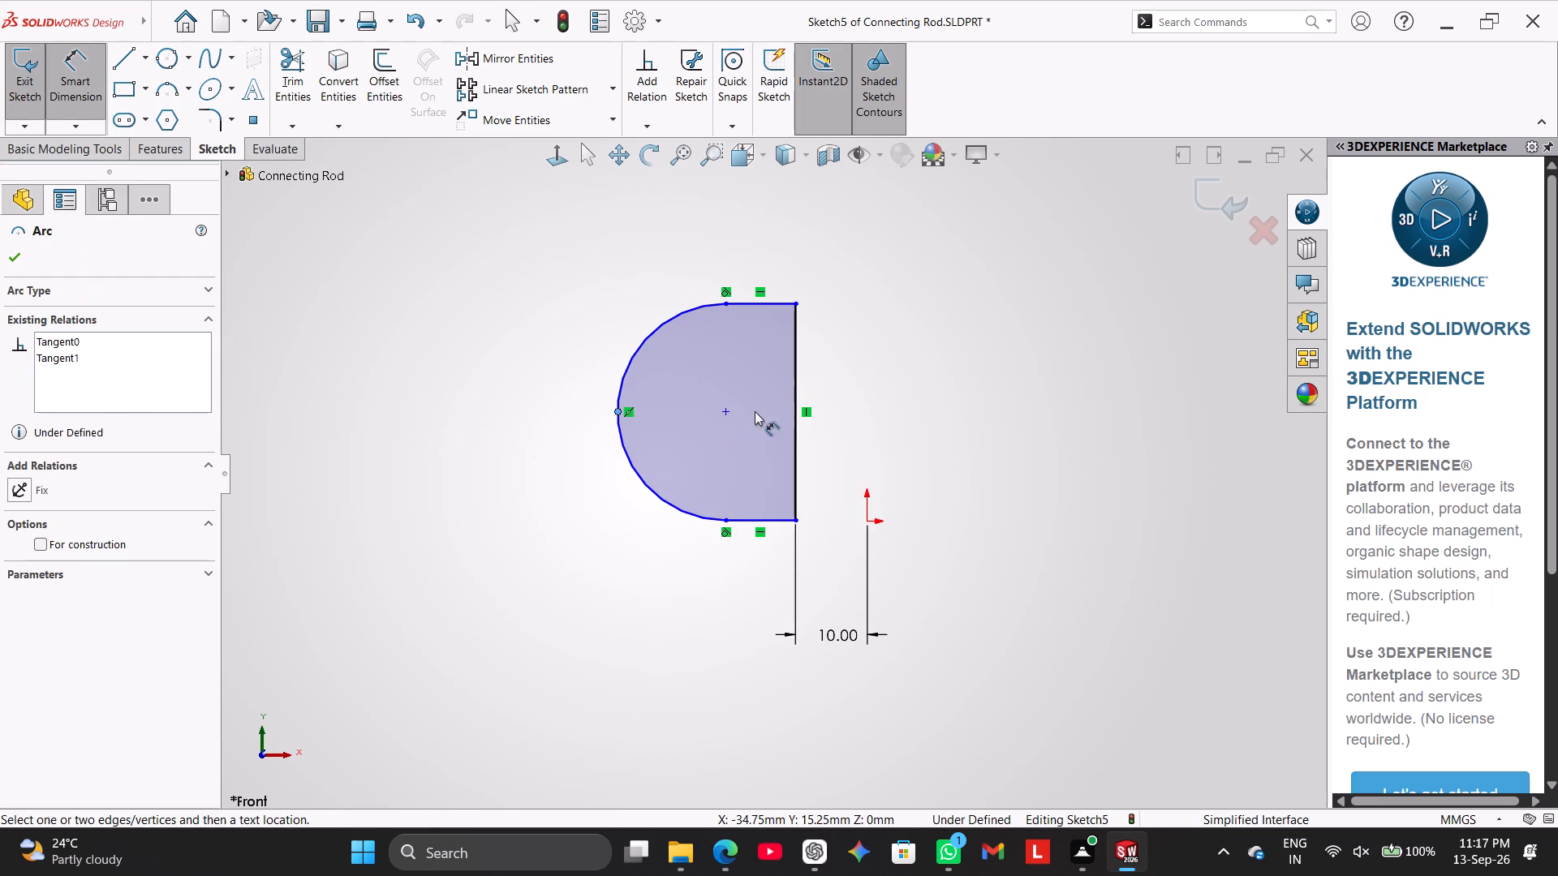
pyautogui.click(798, 384)
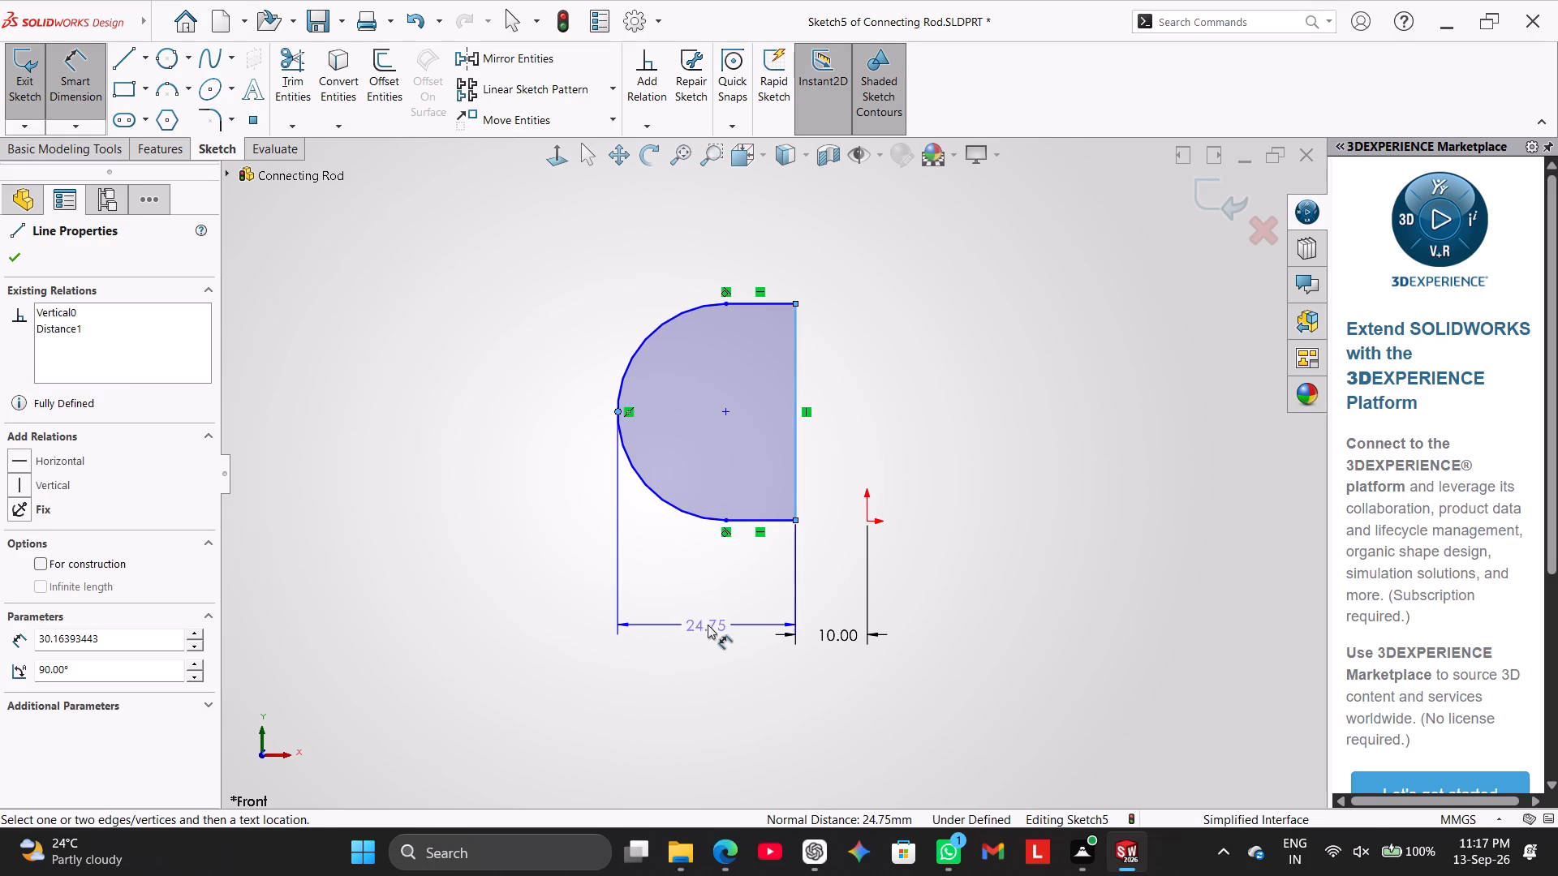
pyautogui.click(708, 625)
pyautogui.write('15')
pyautogui.press('Return')
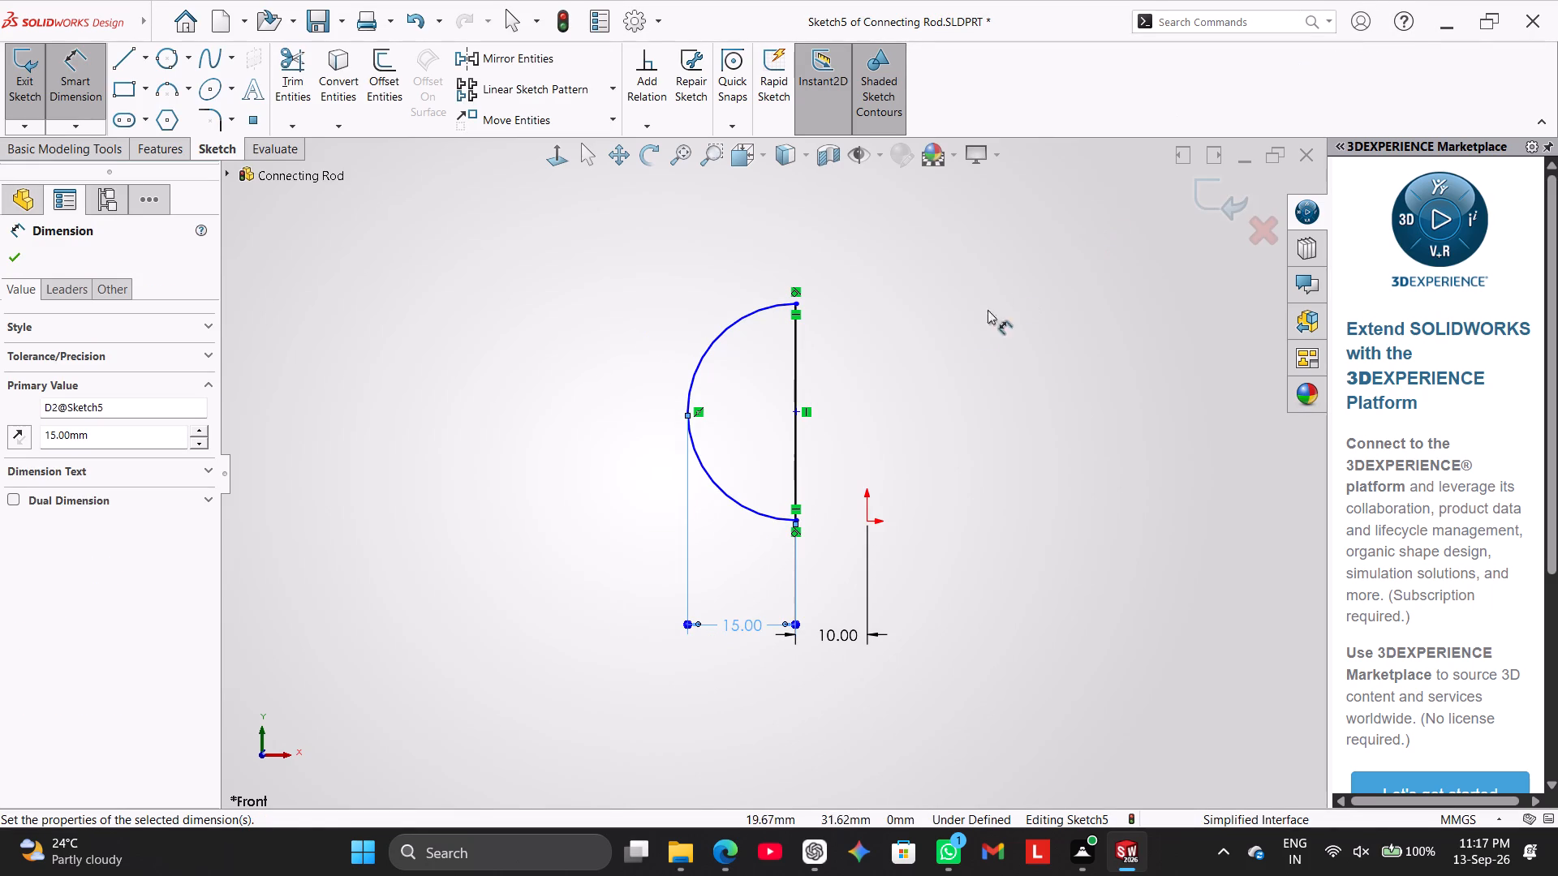
pyautogui.click(919, 364)
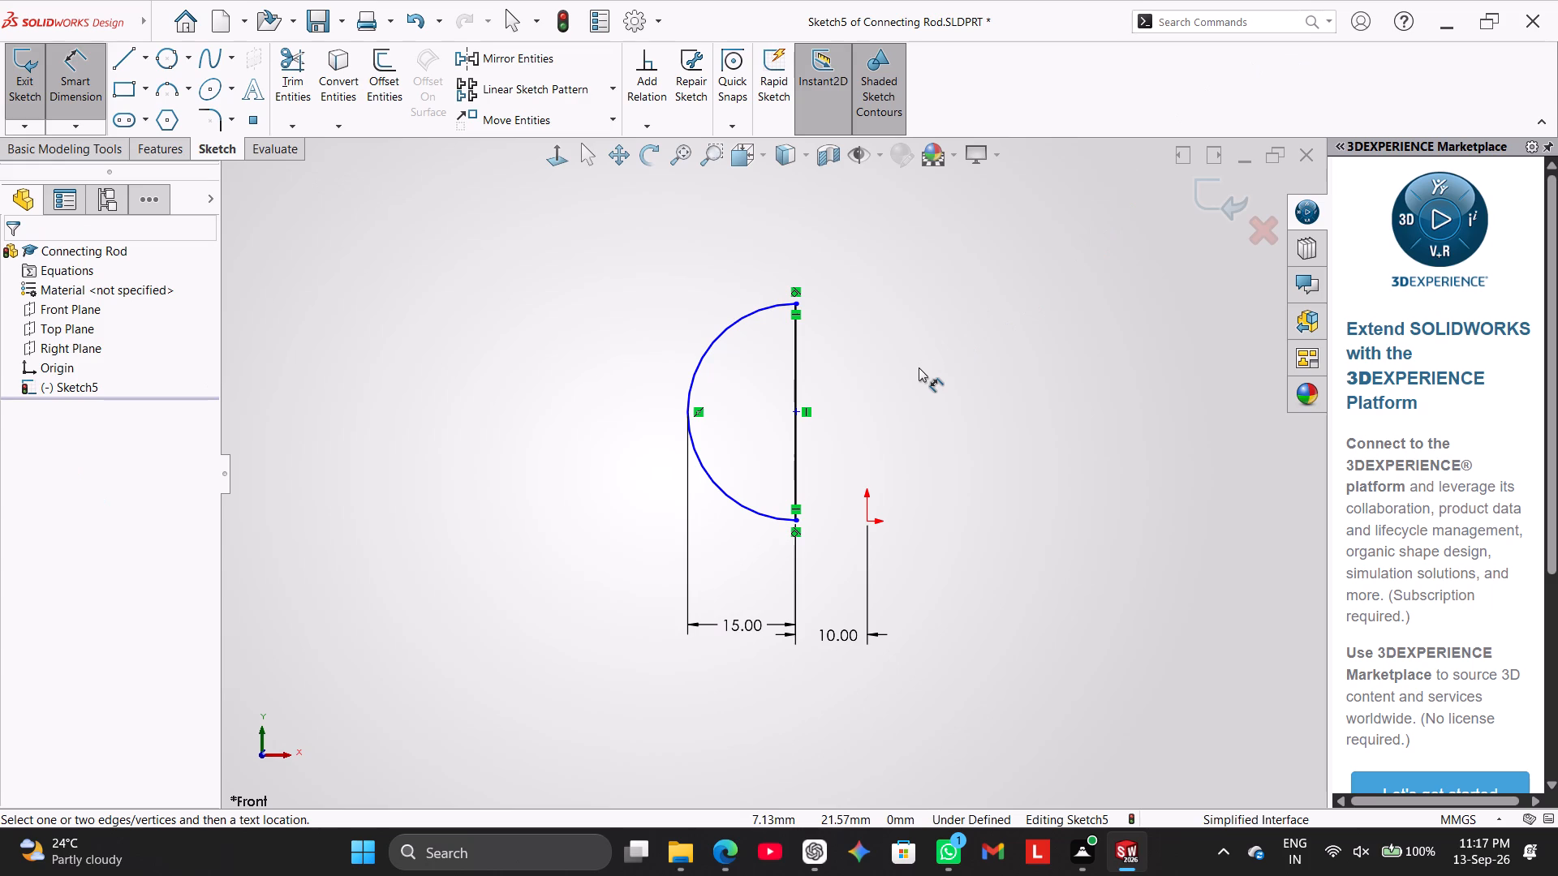
# Undo setting the profile's overall width to 15 mm.
pyautogui.hotkey('ctrl', 'z')
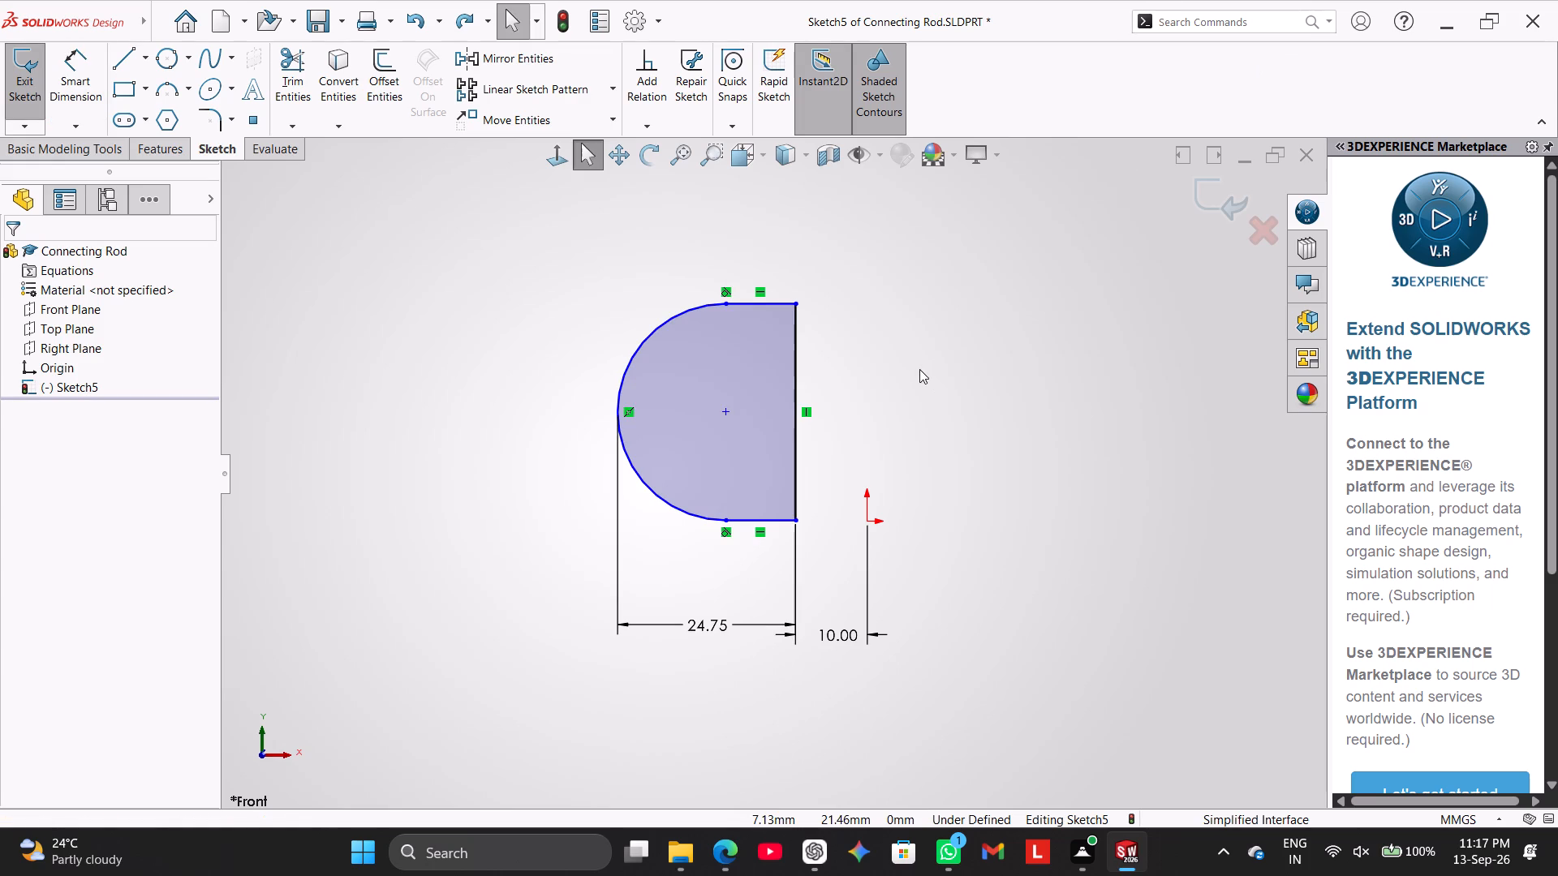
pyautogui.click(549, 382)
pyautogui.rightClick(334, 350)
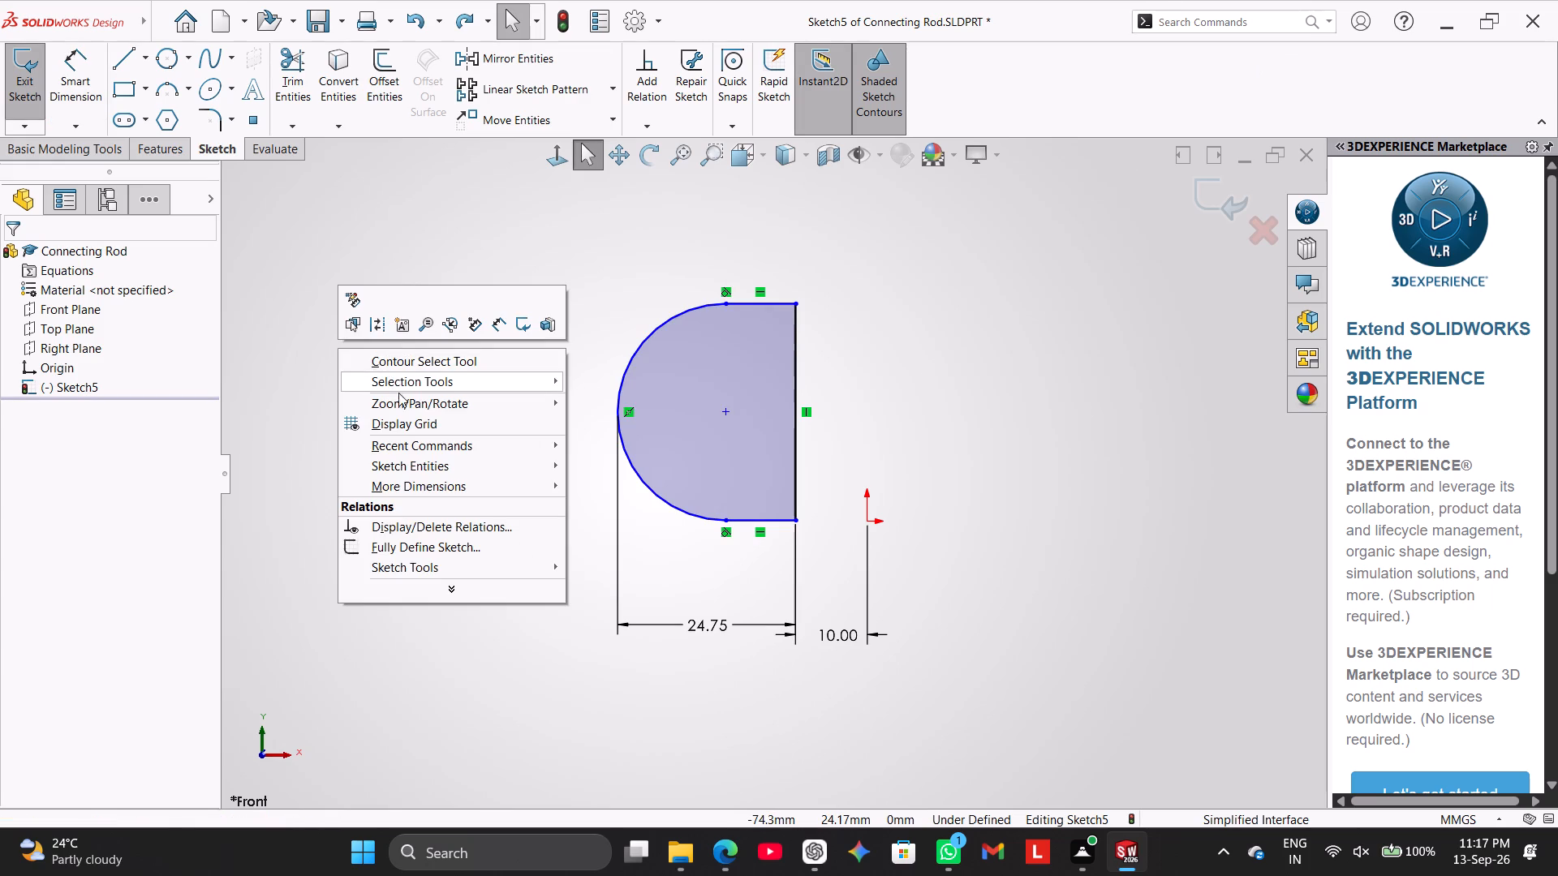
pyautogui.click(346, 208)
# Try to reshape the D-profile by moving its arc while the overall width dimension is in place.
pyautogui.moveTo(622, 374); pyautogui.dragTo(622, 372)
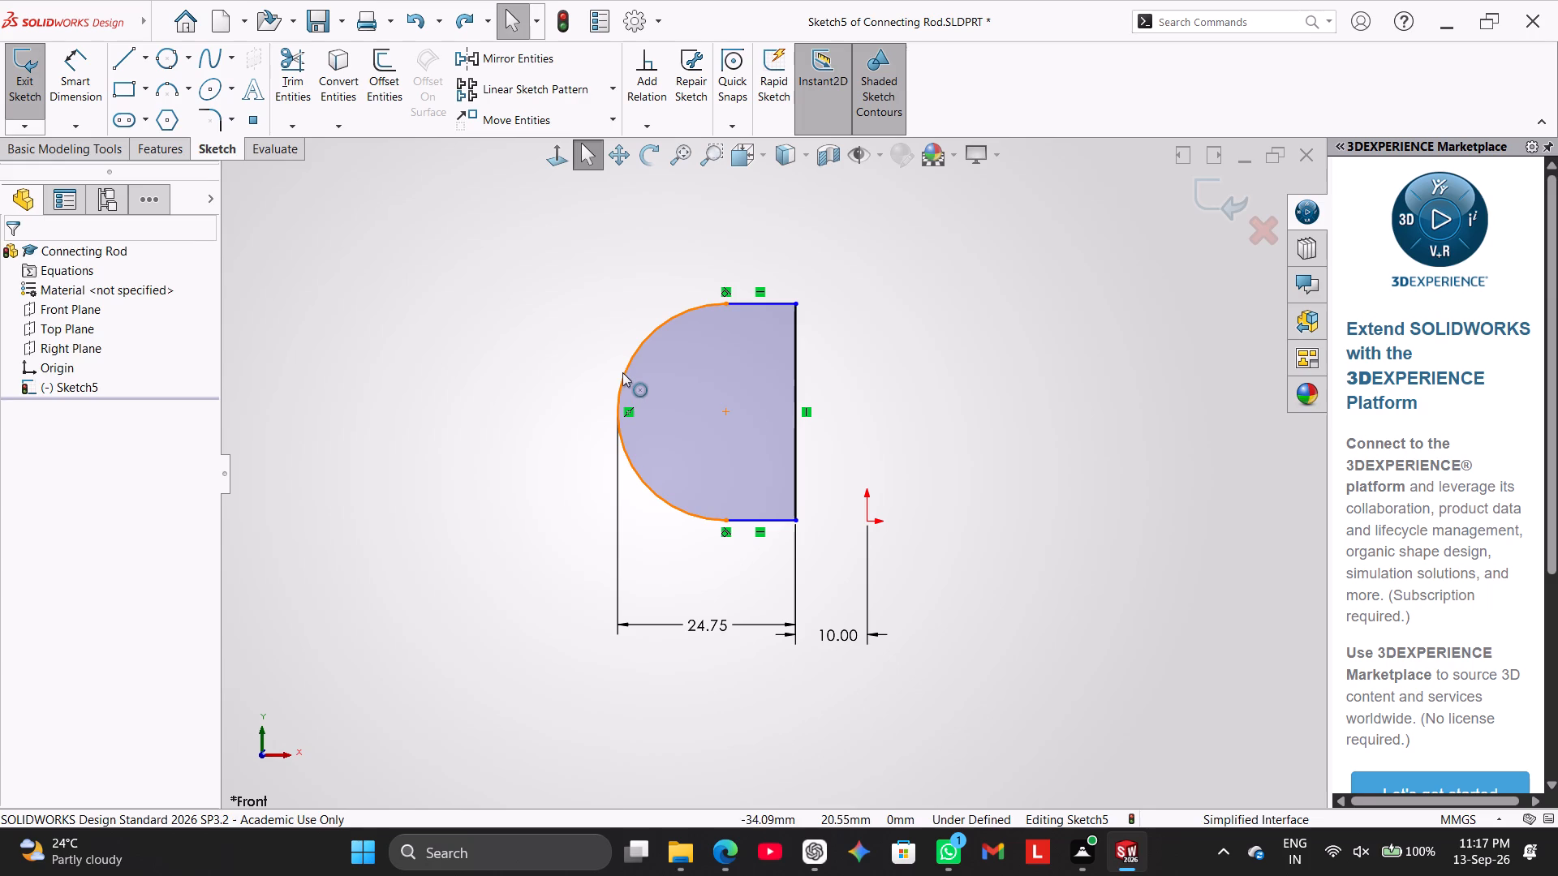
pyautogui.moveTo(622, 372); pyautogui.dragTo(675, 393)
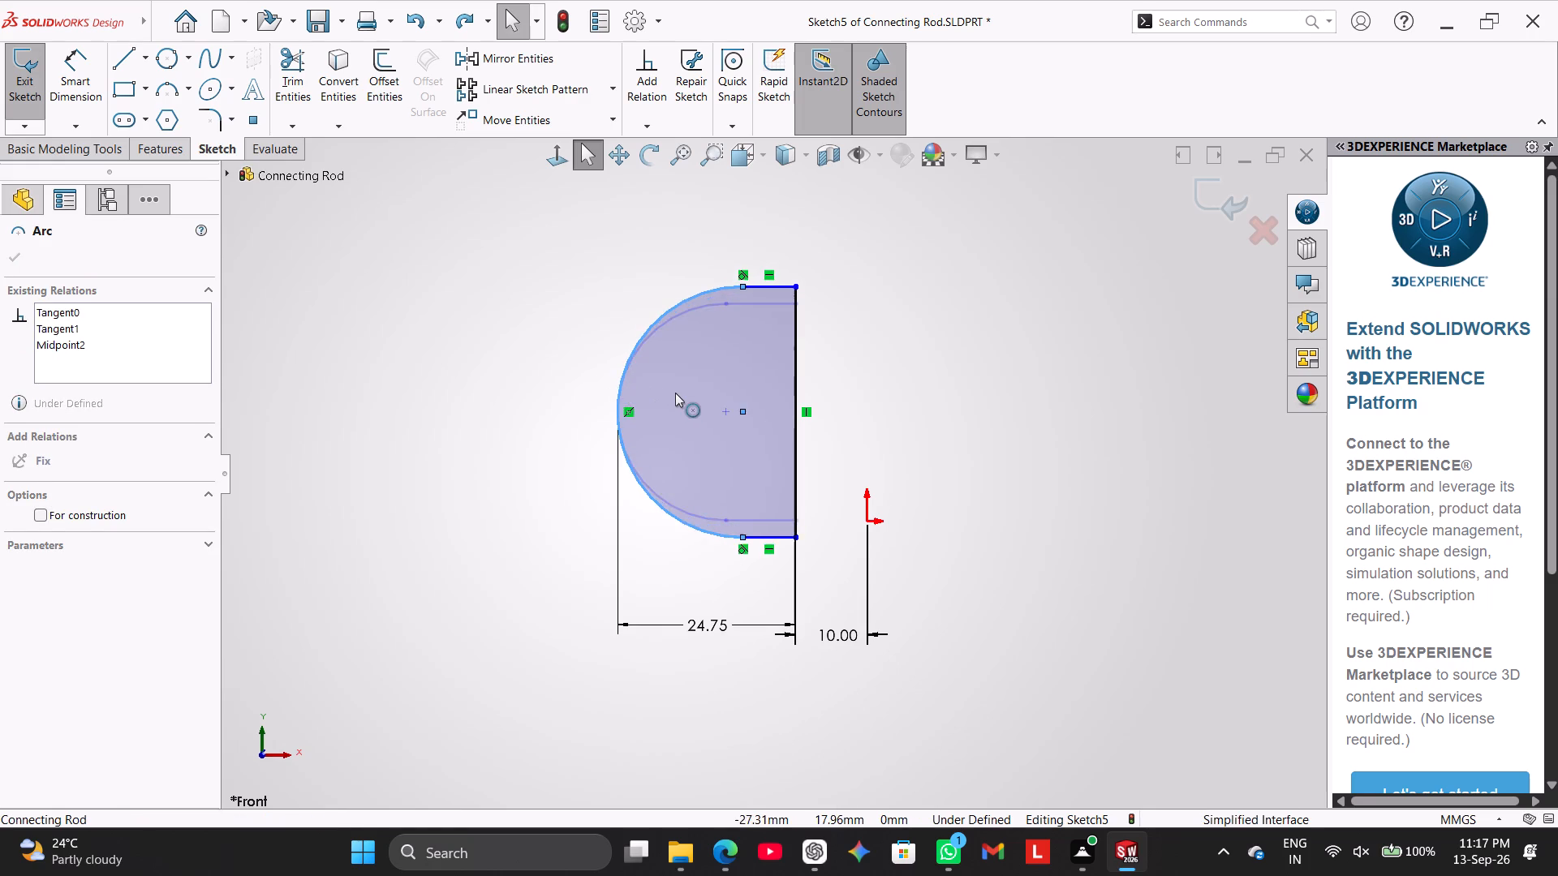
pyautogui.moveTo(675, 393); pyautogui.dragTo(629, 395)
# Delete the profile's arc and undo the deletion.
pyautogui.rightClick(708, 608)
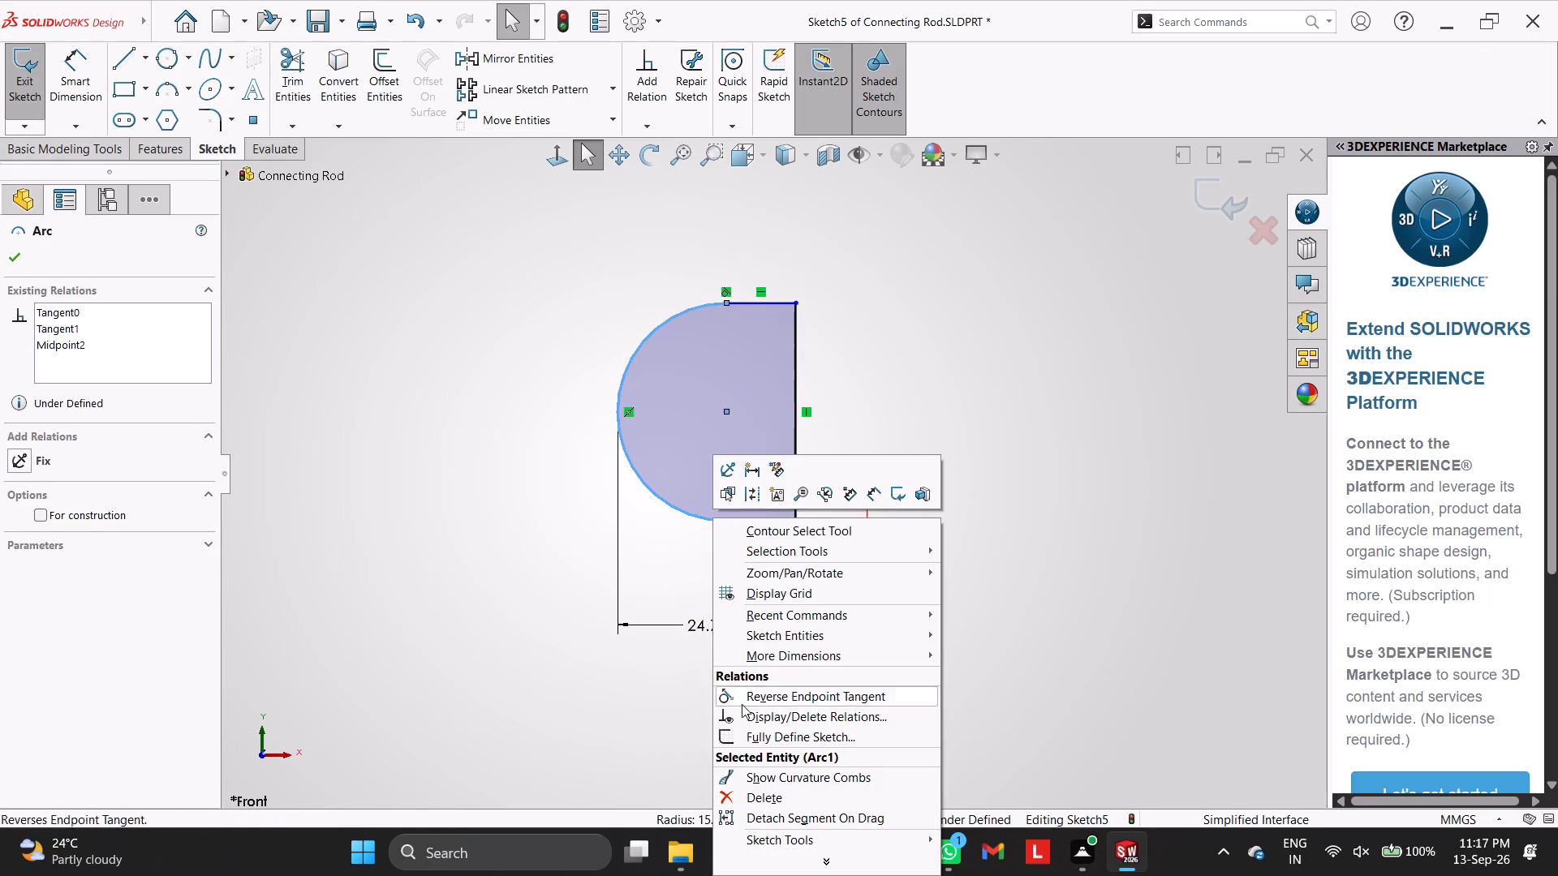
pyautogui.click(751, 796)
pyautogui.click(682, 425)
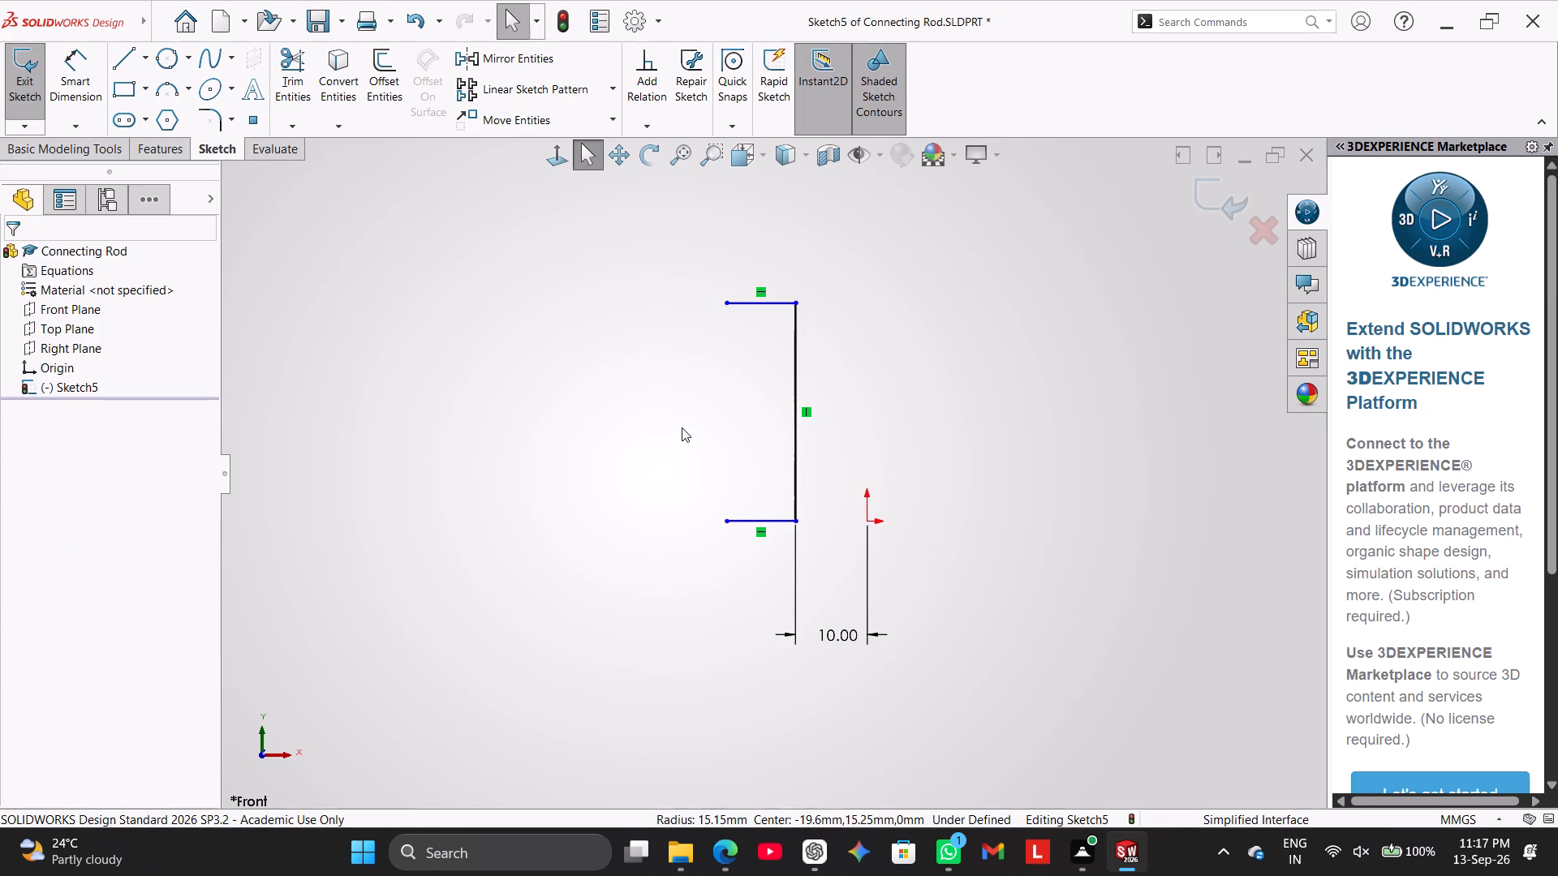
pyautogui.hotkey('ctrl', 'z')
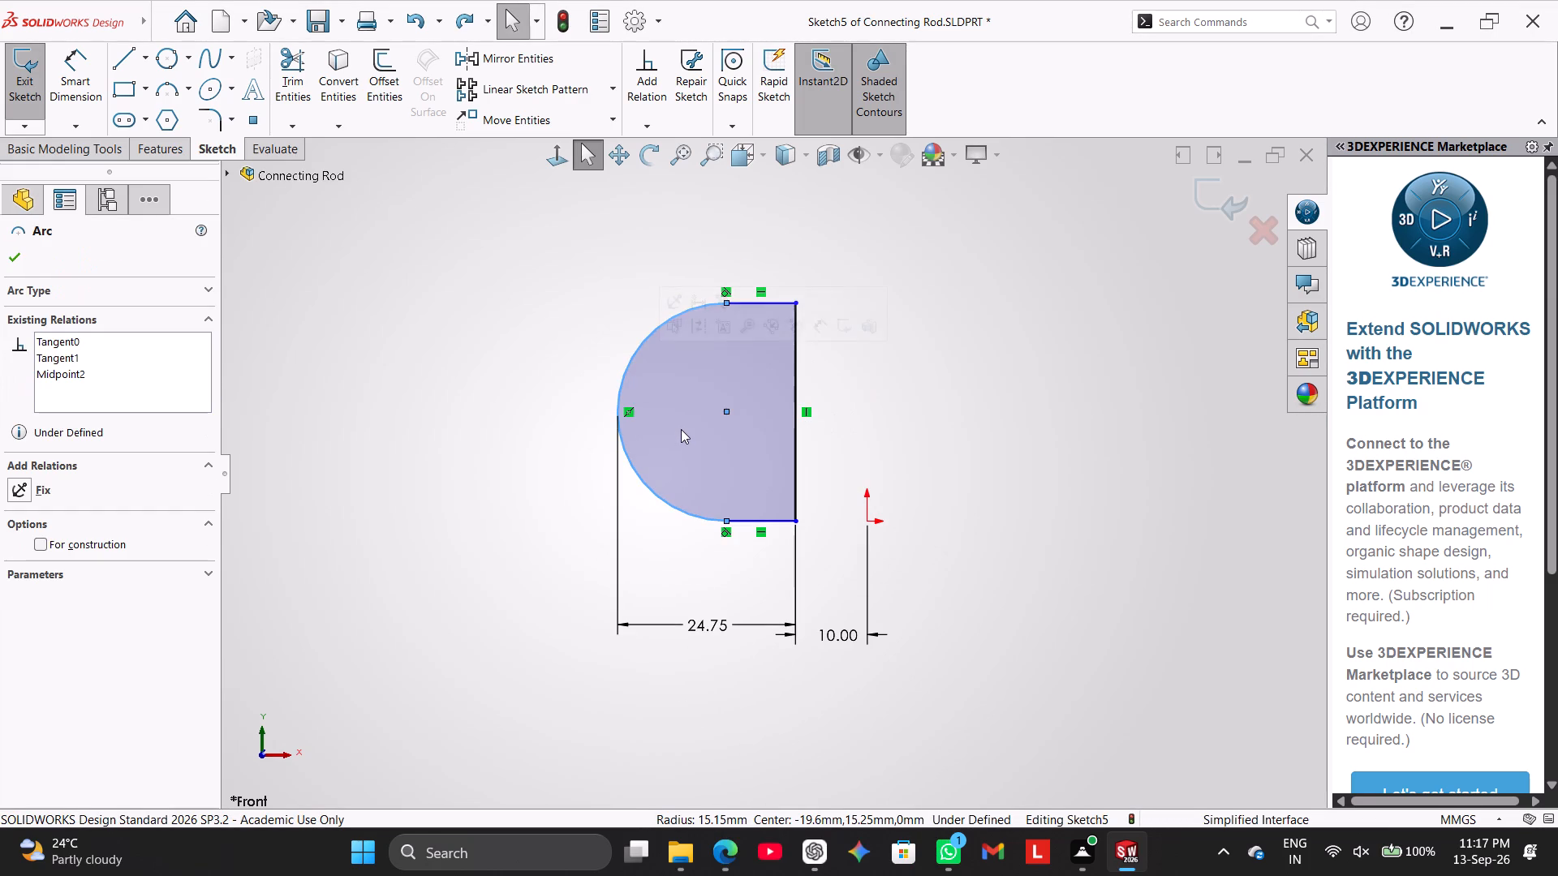
# Delete the overall width dimension between the arc and the profile's vertical line.
pyautogui.rightClick(695, 629)
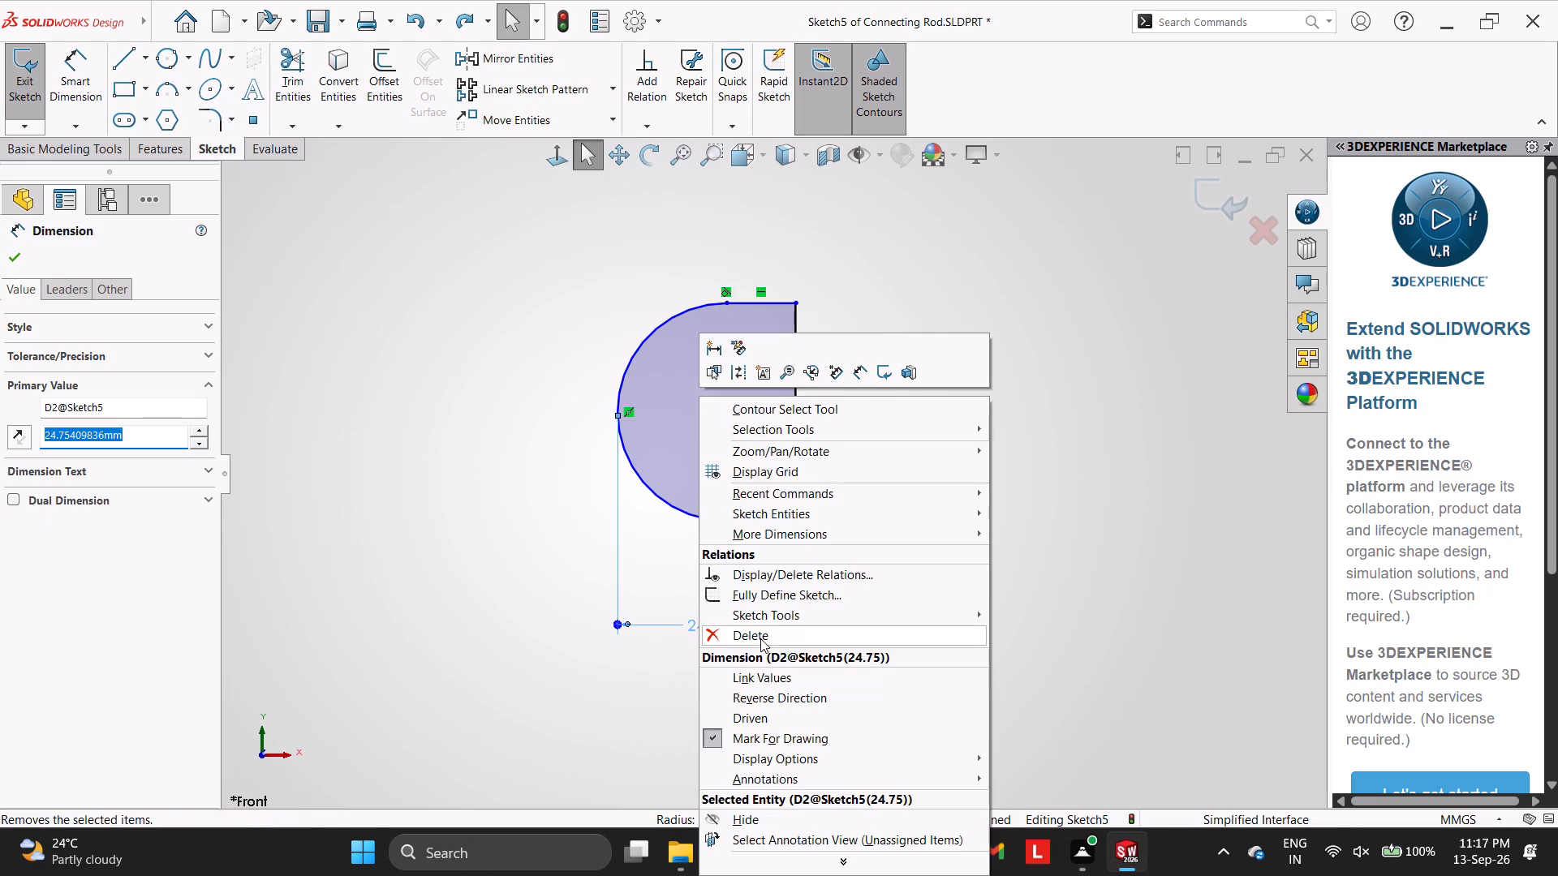
pyautogui.click(760, 637)
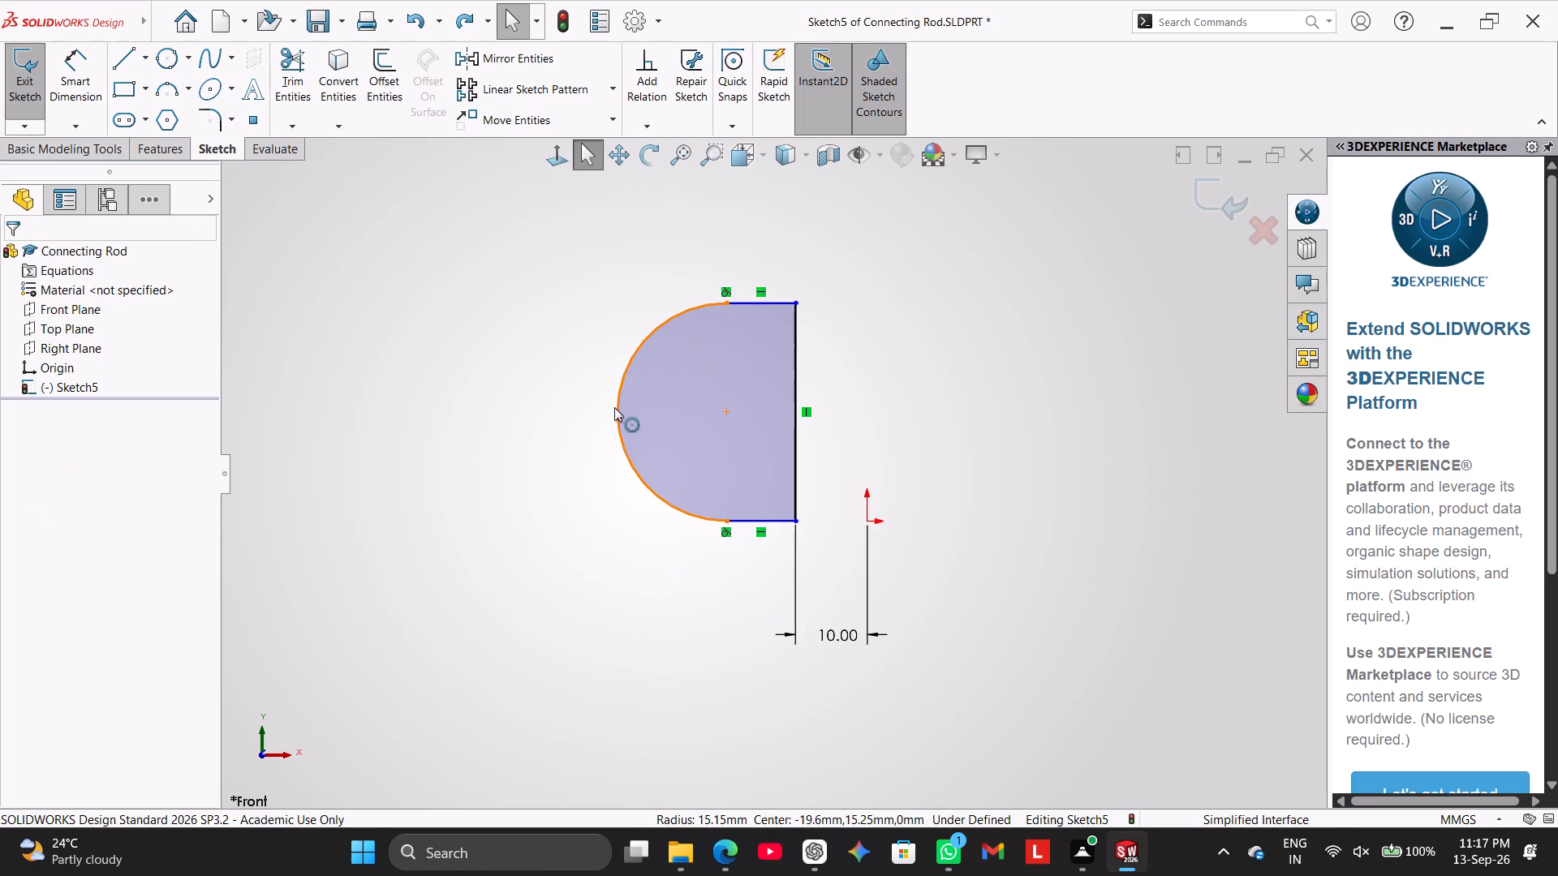
# Move the arc closer to the vertical line, reshaping the D-profile to a height of about 32 mm.
pyautogui.moveTo(614, 406); pyautogui.dragTo(657, 406)
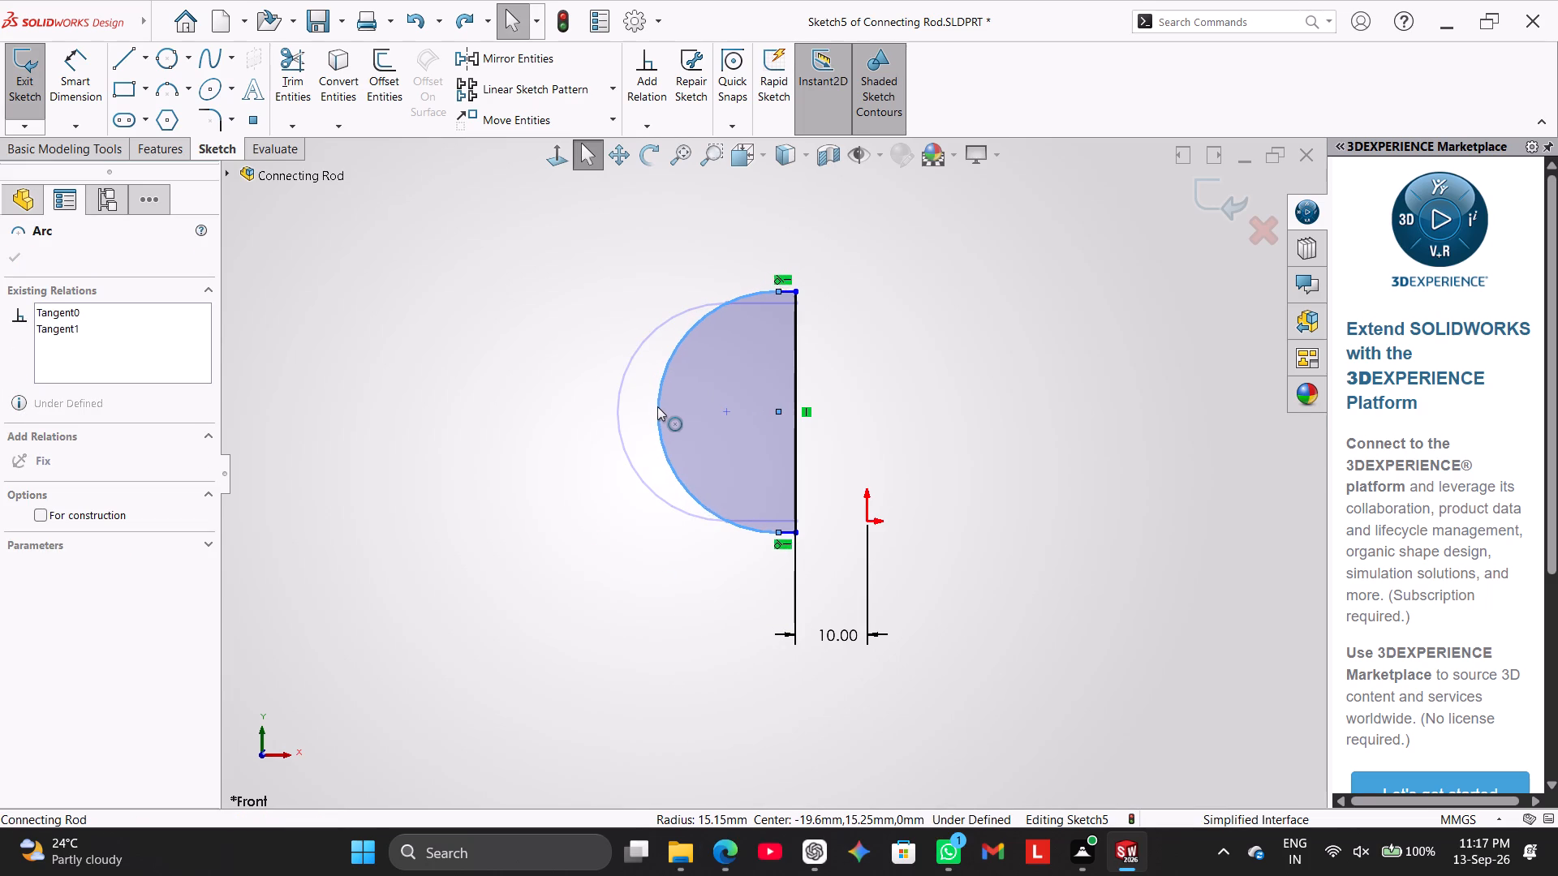
pyautogui.moveTo(657, 406); pyautogui.dragTo(649, 412)
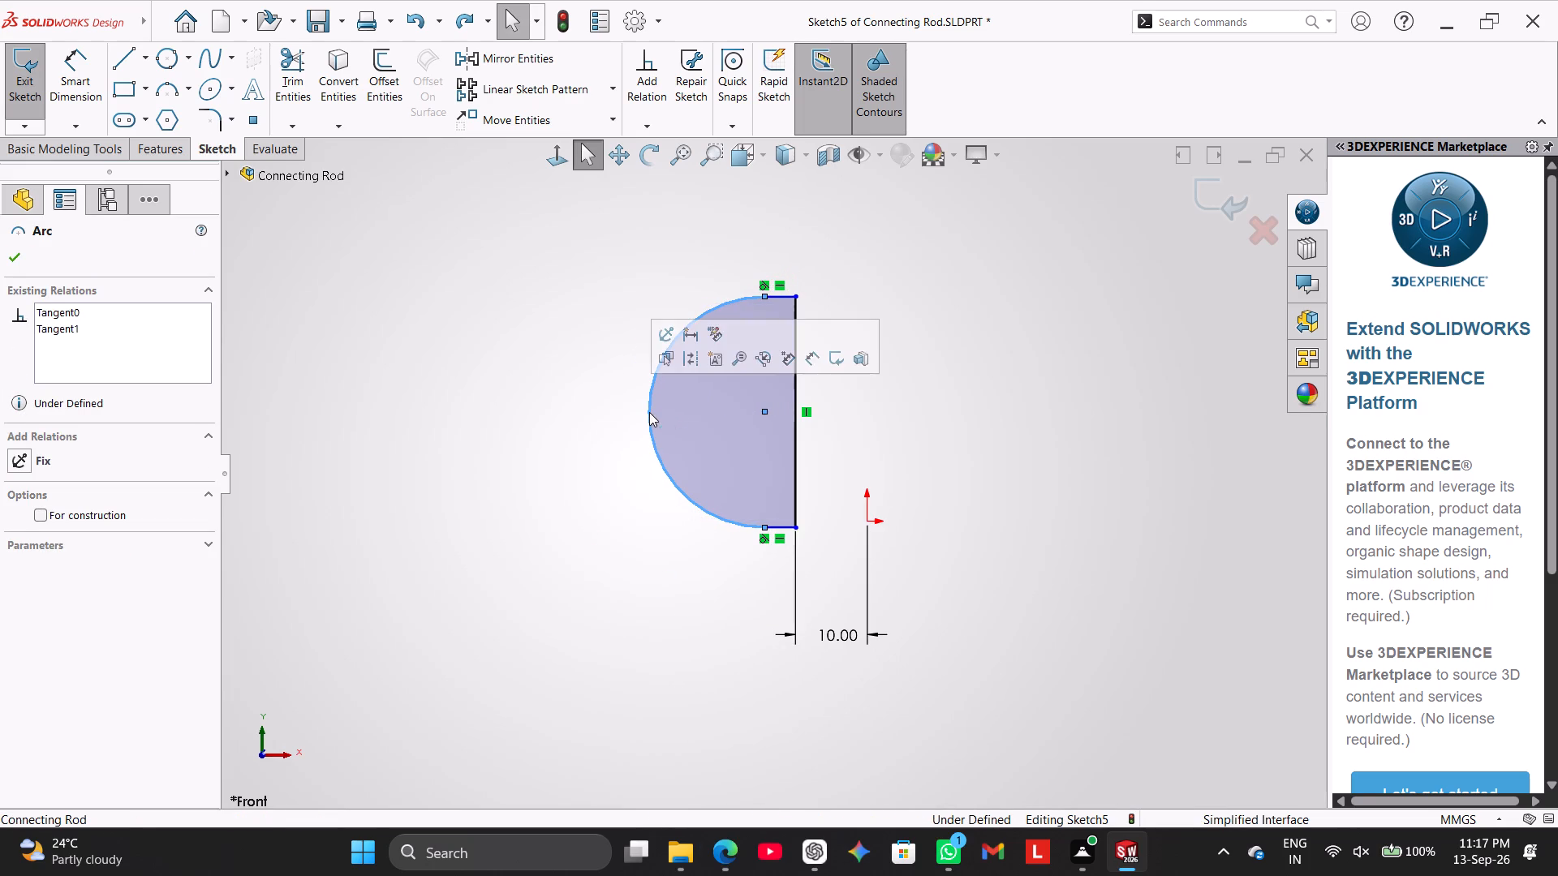
pyautogui.click(600, 263)
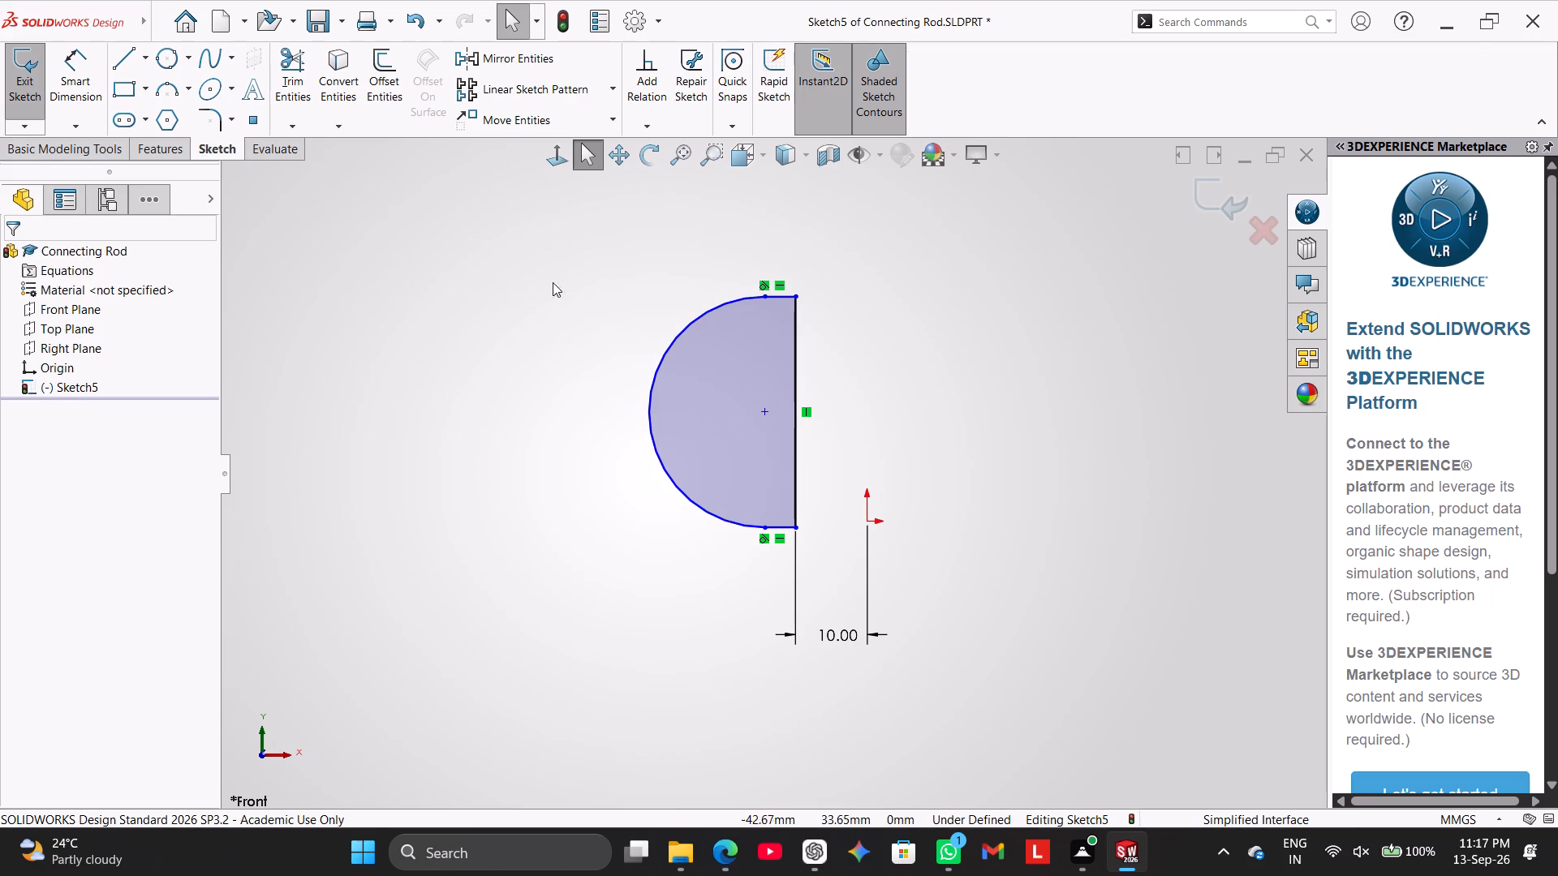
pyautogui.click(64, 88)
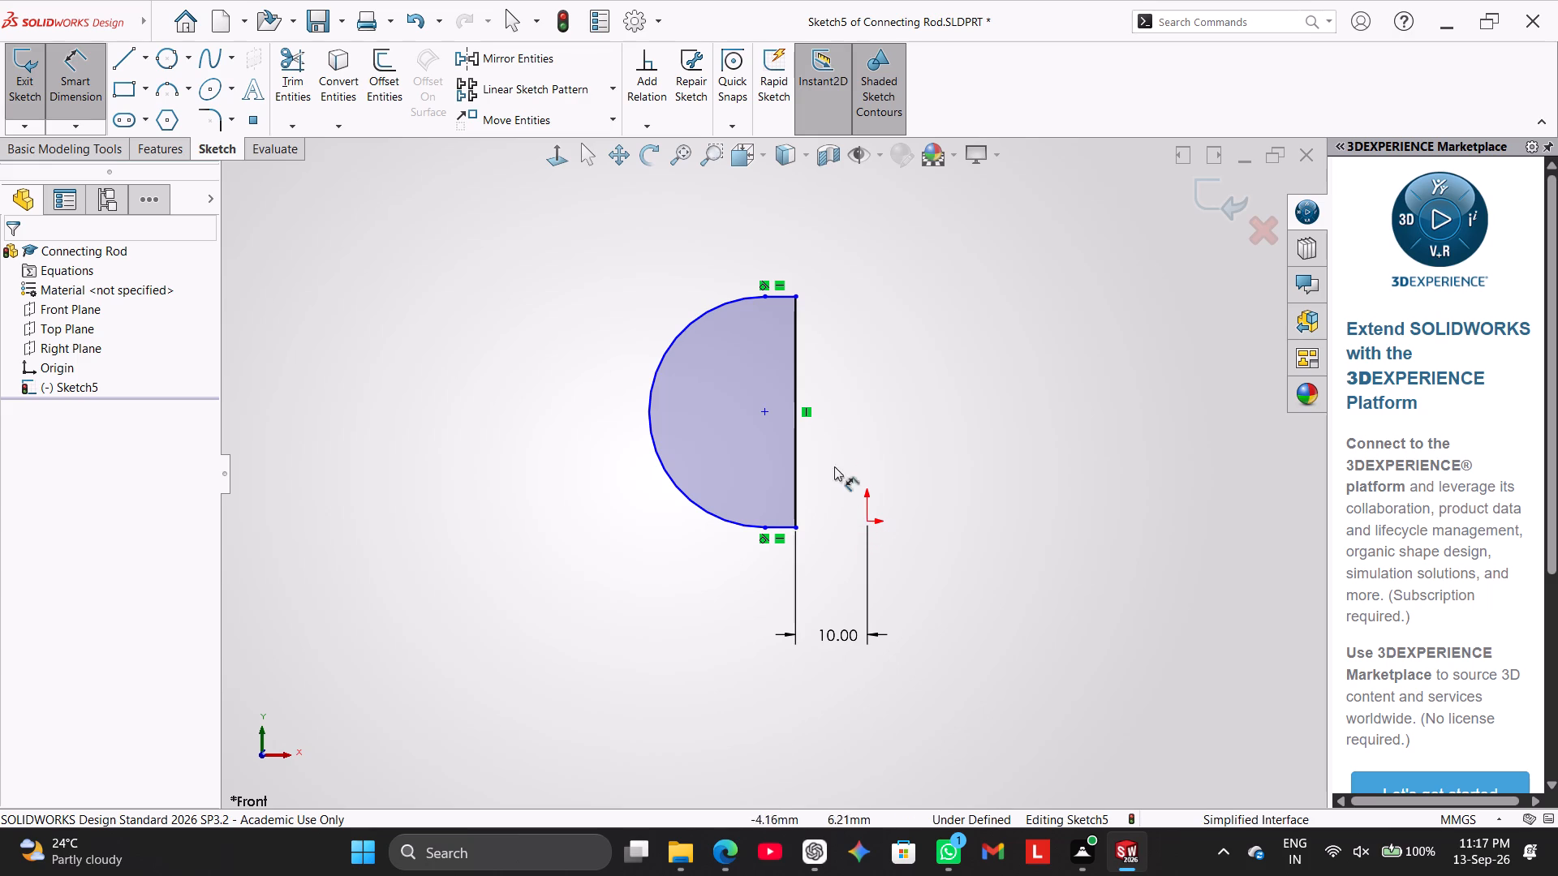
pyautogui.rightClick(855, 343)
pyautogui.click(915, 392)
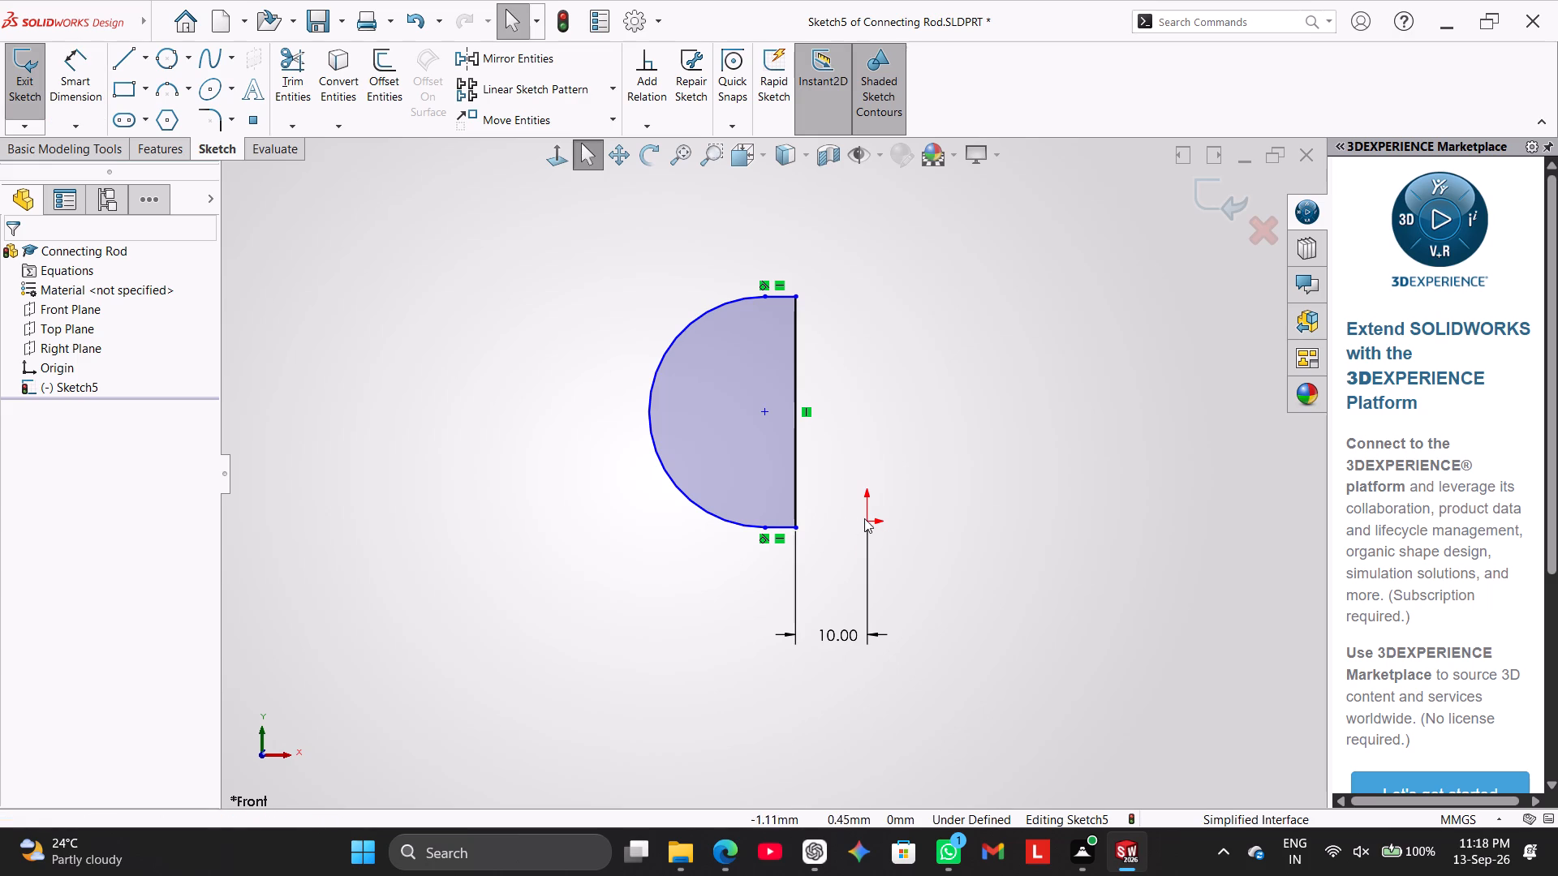
# Add a Horizontal relation between the origin and the lower end of the profile's vertical line.
pyautogui.keyDown('ctrl'); pyautogui.click(866, 519); pyautogui.keyUp('ctrl')
pyautogui.keyDown('ctrl'); pyautogui.click(796, 524); pyautogui.keyUp('ctrl')
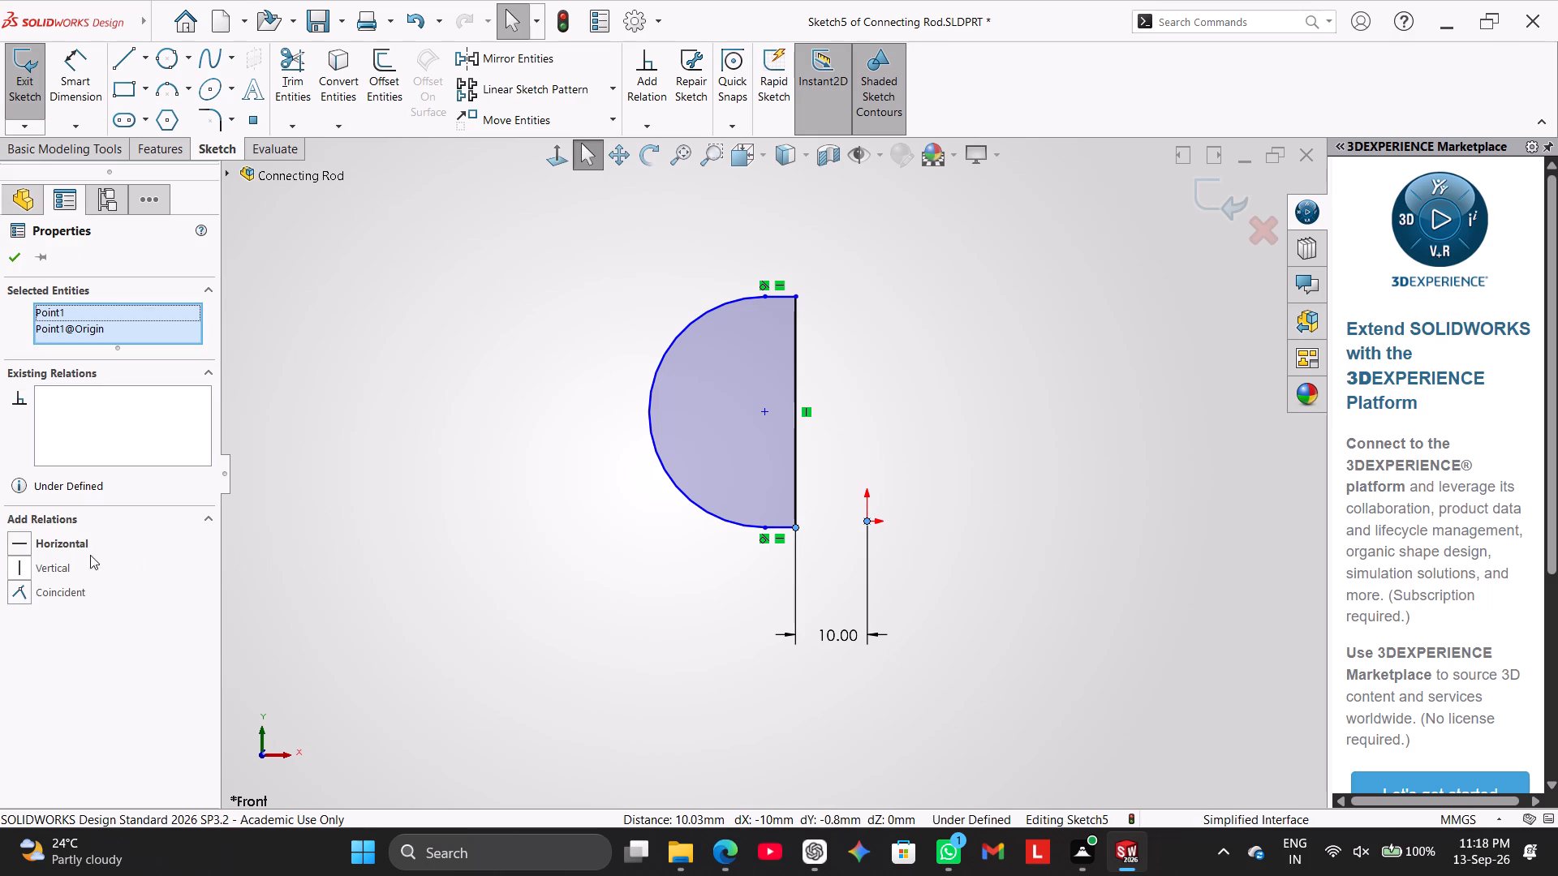
pyautogui.click(78, 545)
pyautogui.click(385, 537)
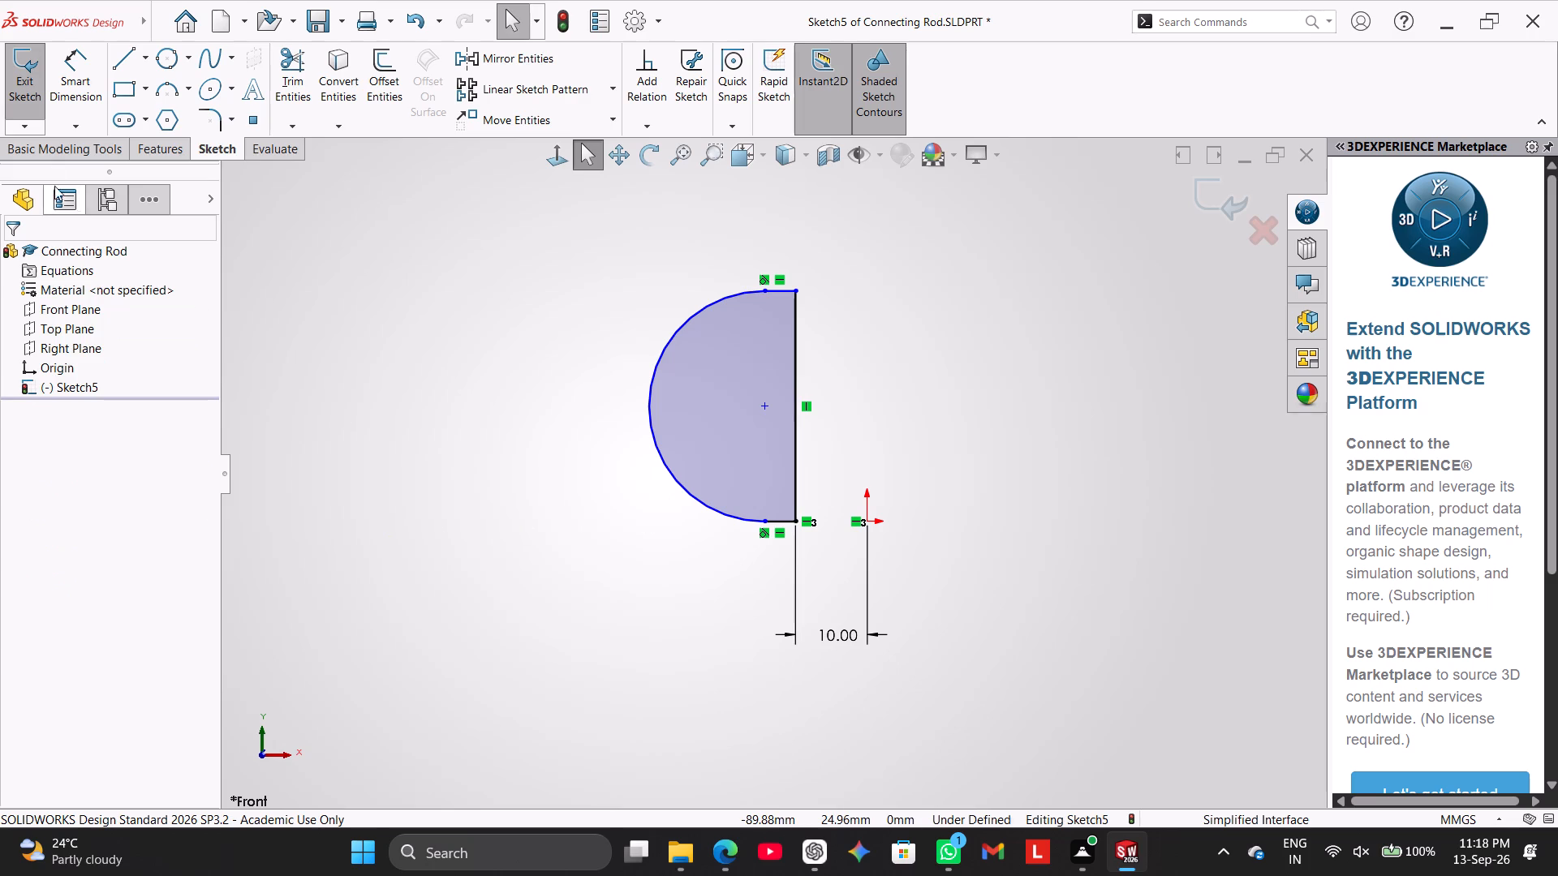
# Dimension the vertical distance from the origin to the profile's upper horizontal line as 35 mm.
pyautogui.click(93, 68)
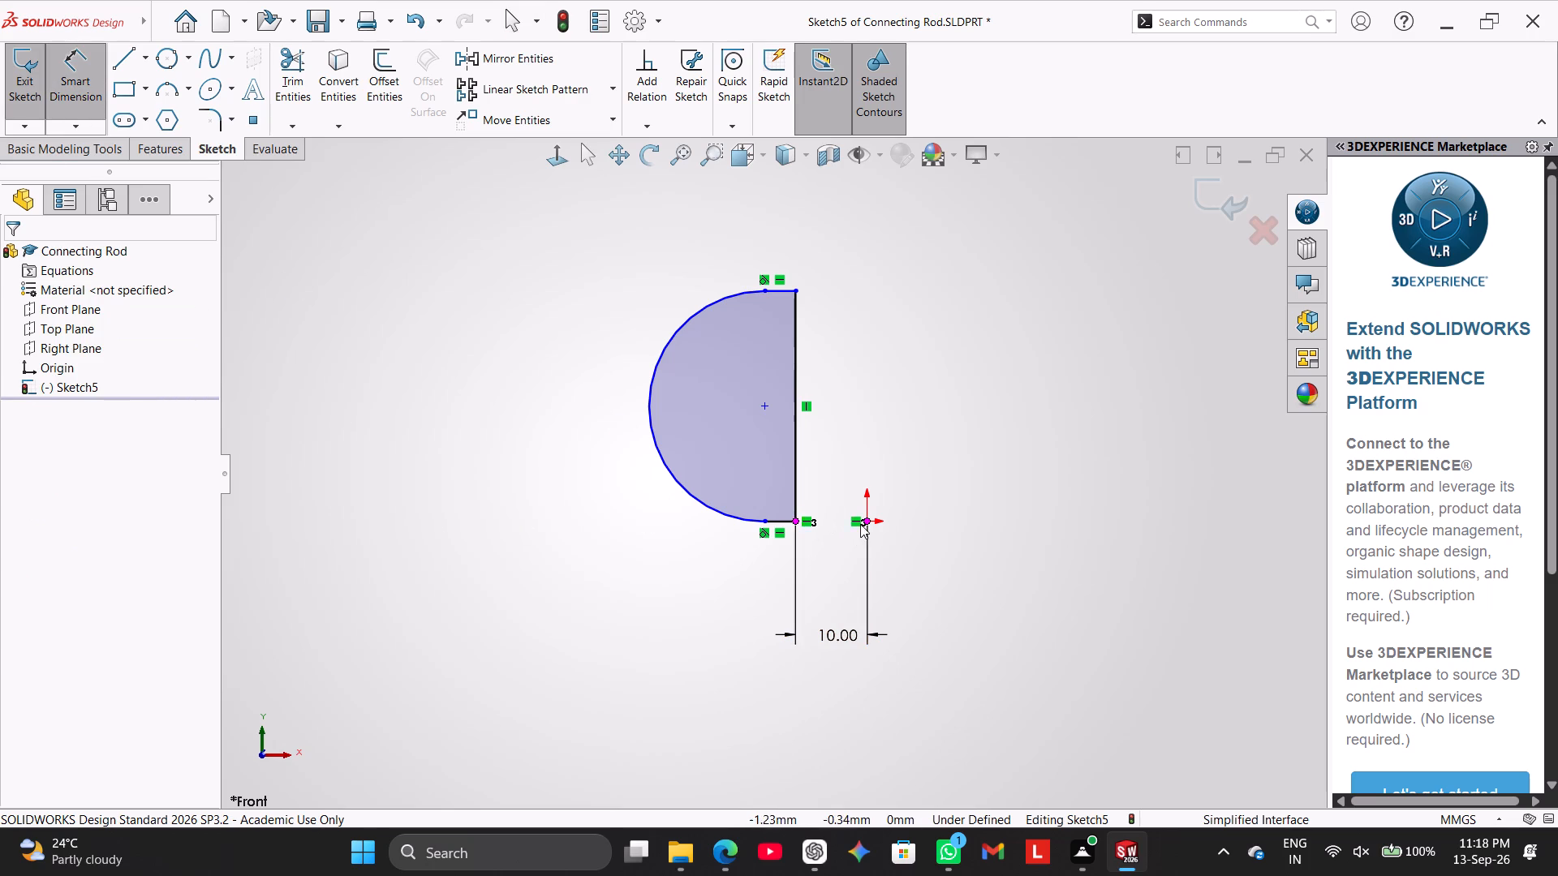
pyautogui.click(870, 520)
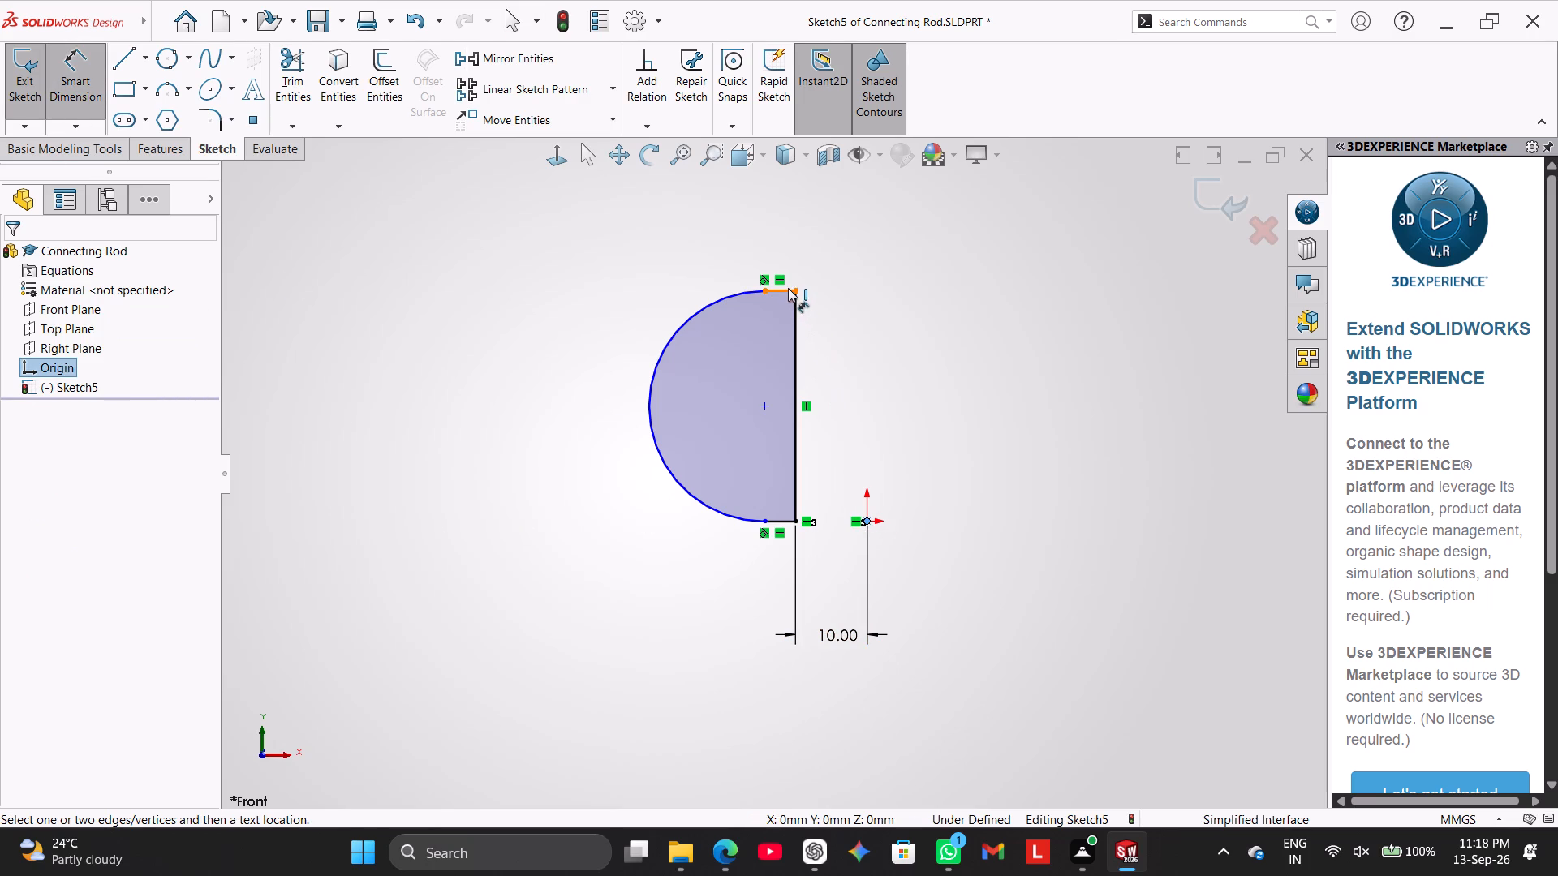
pyautogui.click(788, 288)
pyautogui.click(1011, 389)
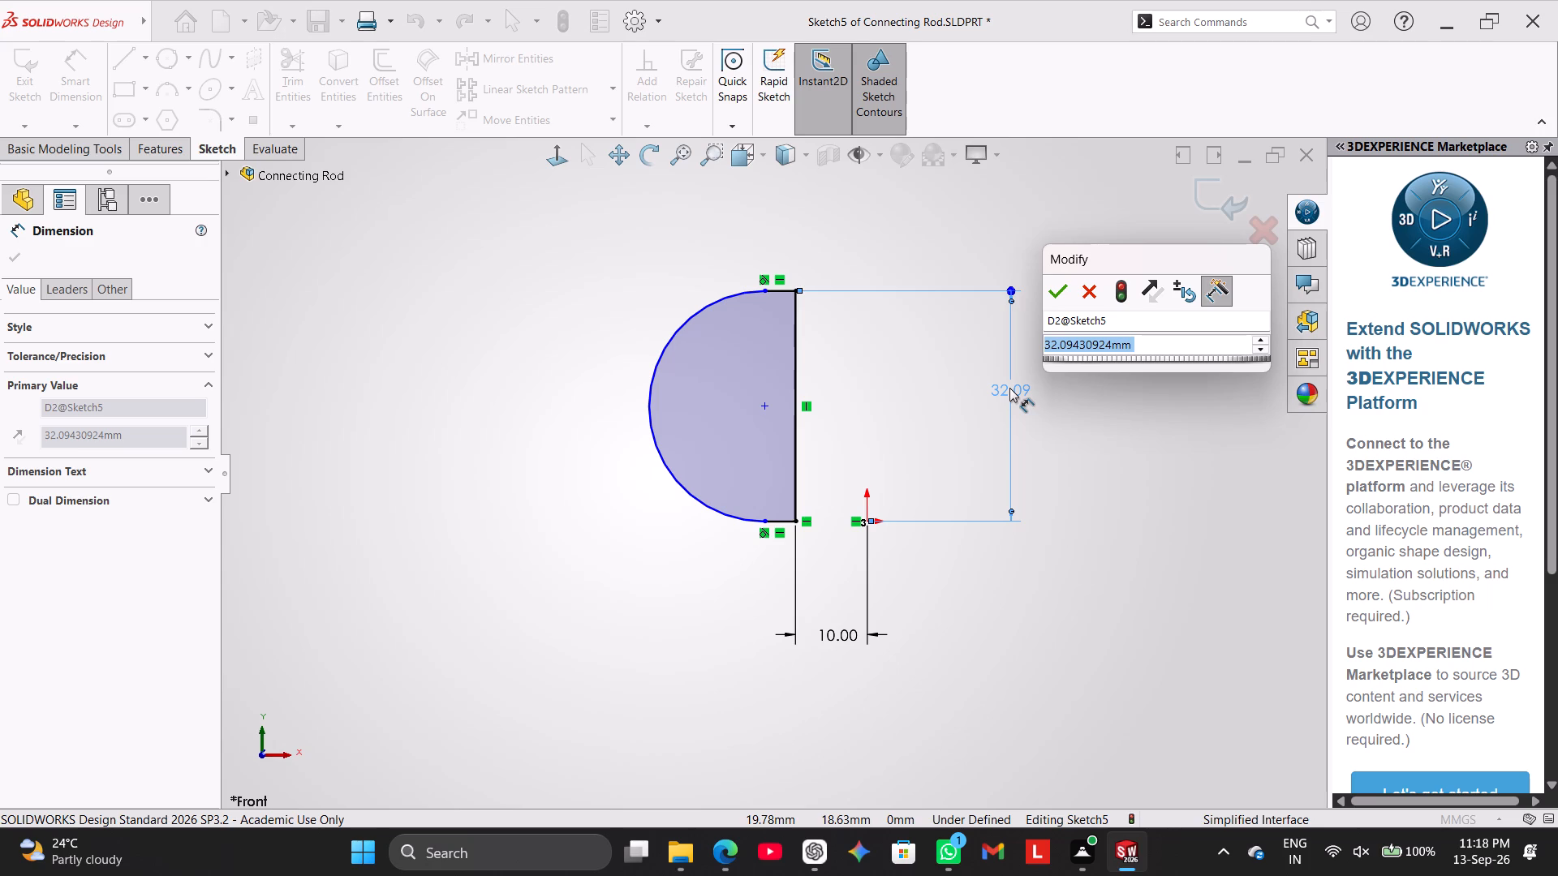
pyautogui.click(1009, 387)
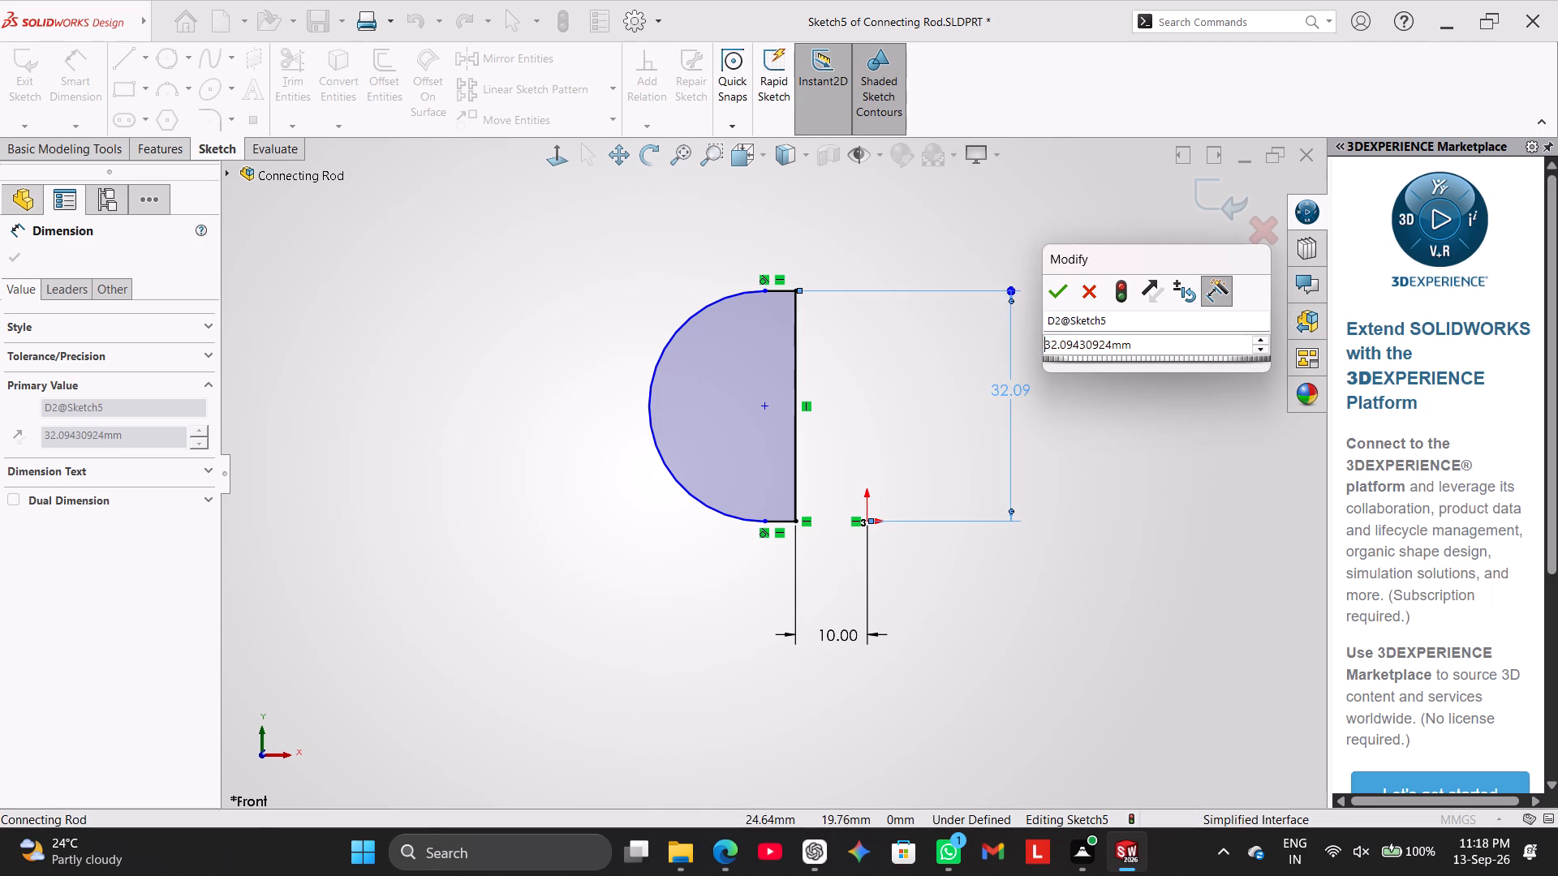
pyautogui.moveTo(1143, 340); pyautogui.dragTo(928, 346)
pyautogui.write('35')
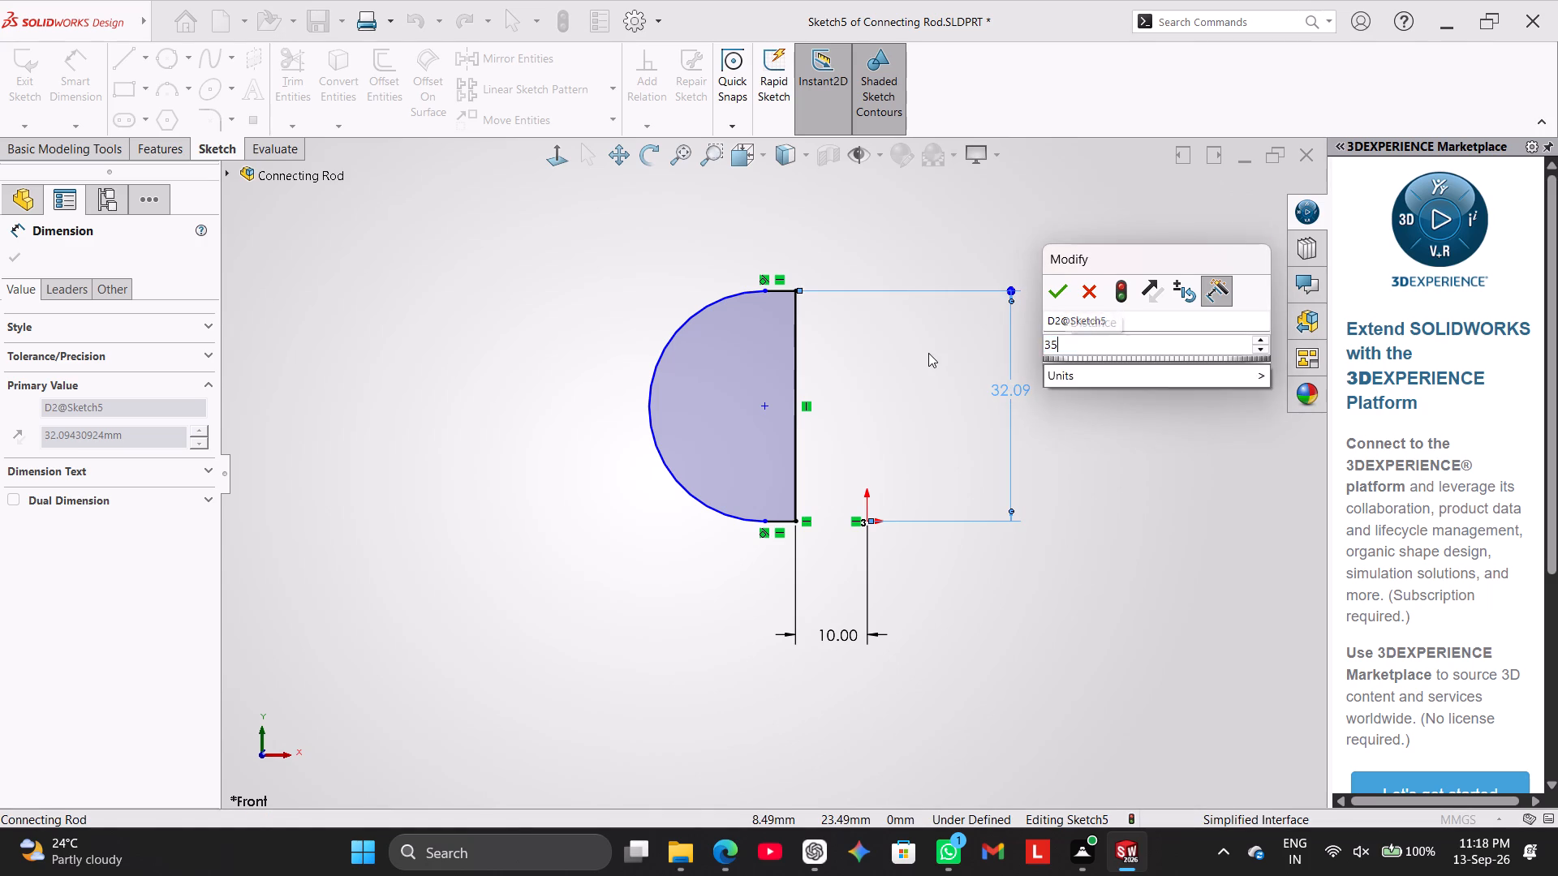
pyautogui.press('Return')
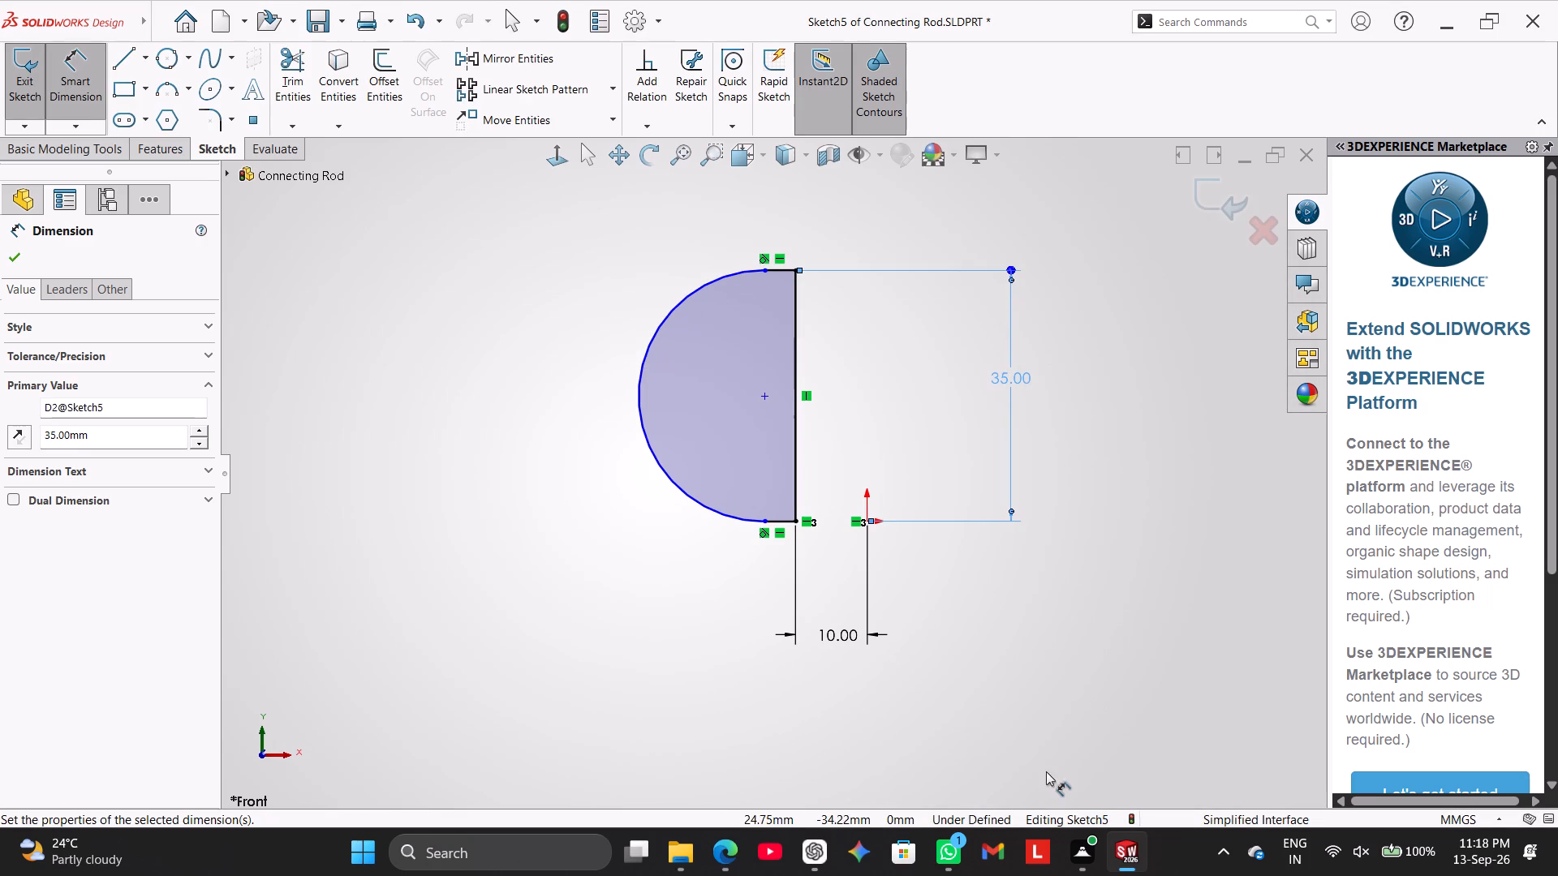
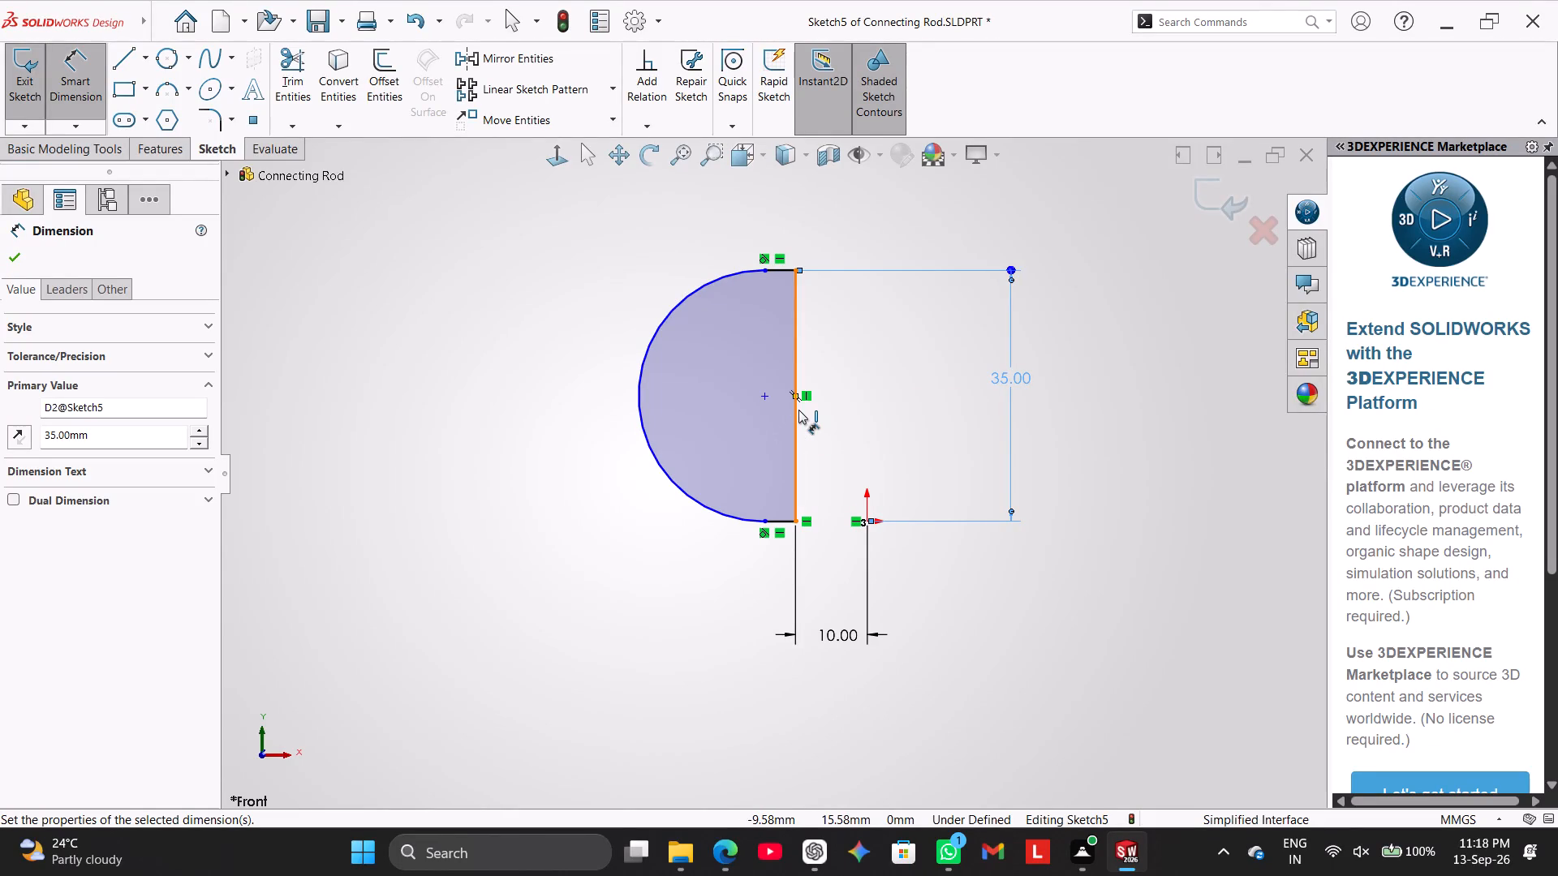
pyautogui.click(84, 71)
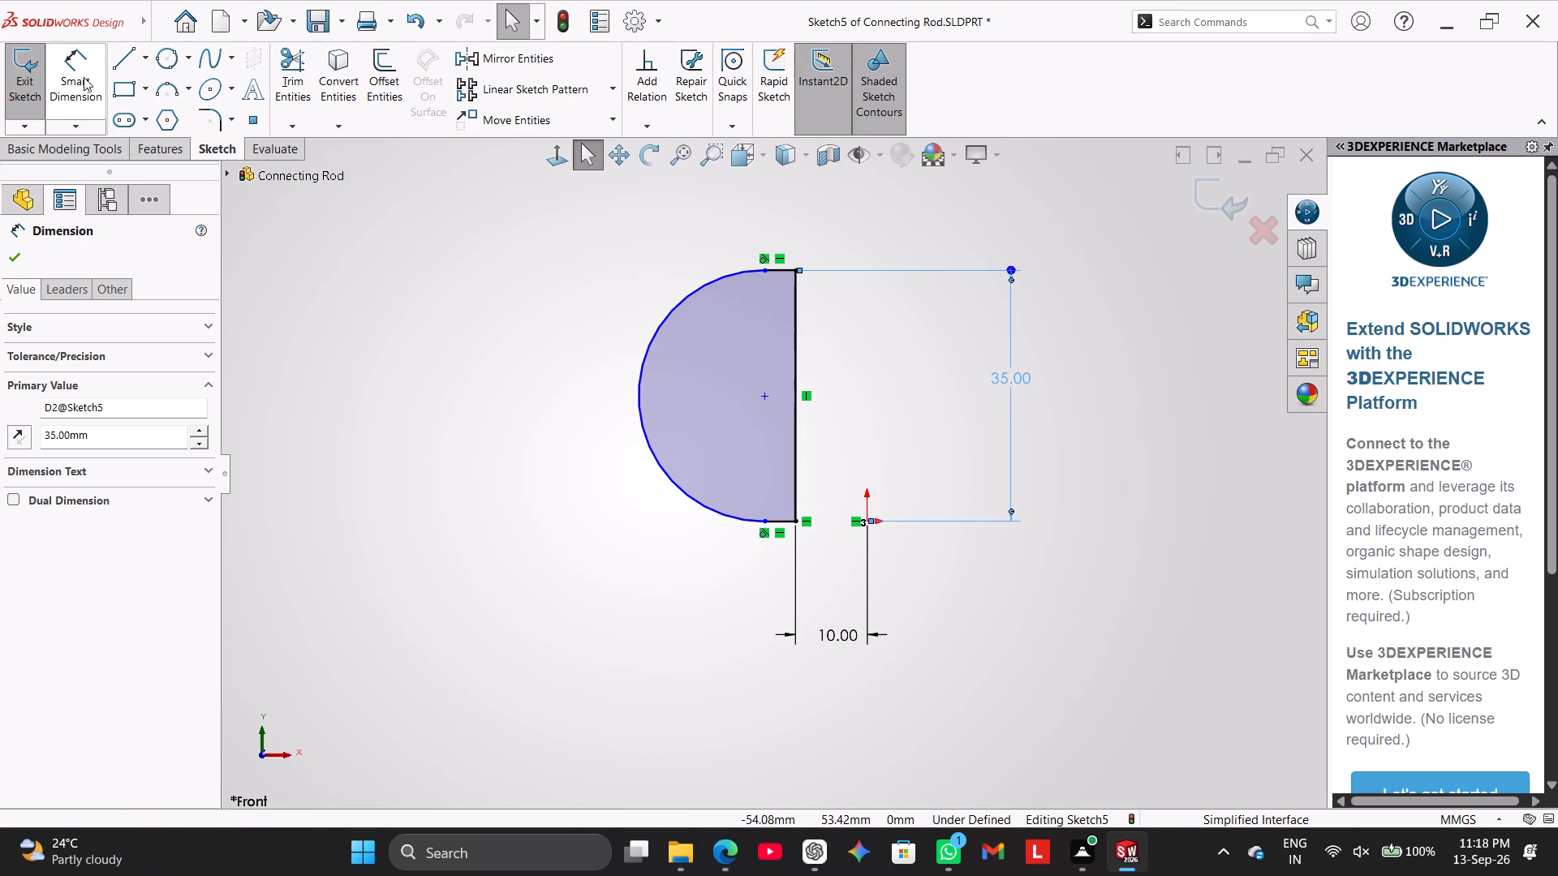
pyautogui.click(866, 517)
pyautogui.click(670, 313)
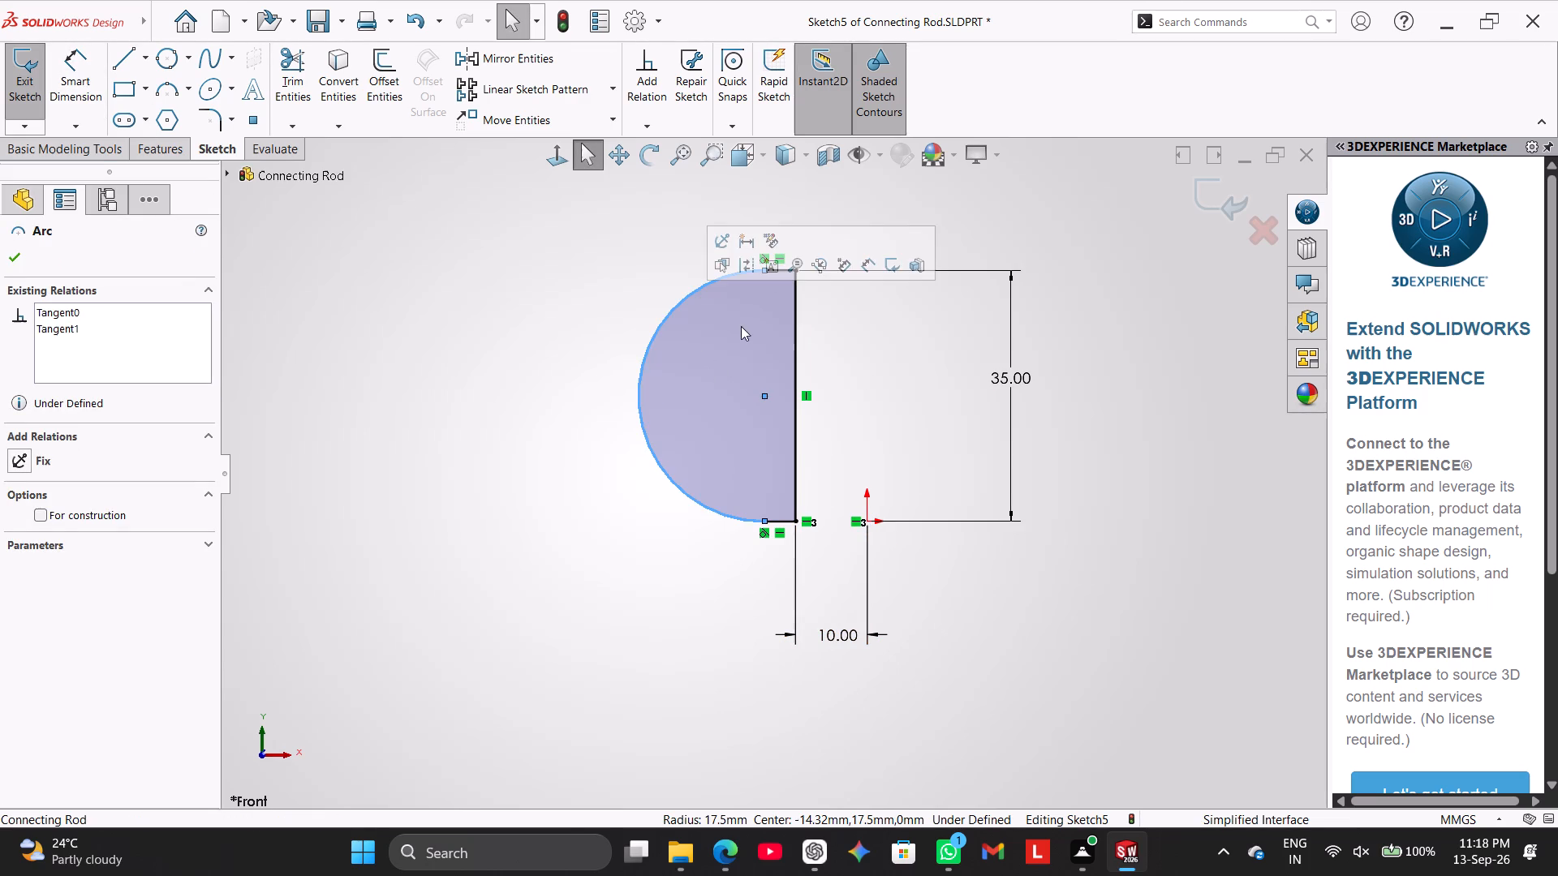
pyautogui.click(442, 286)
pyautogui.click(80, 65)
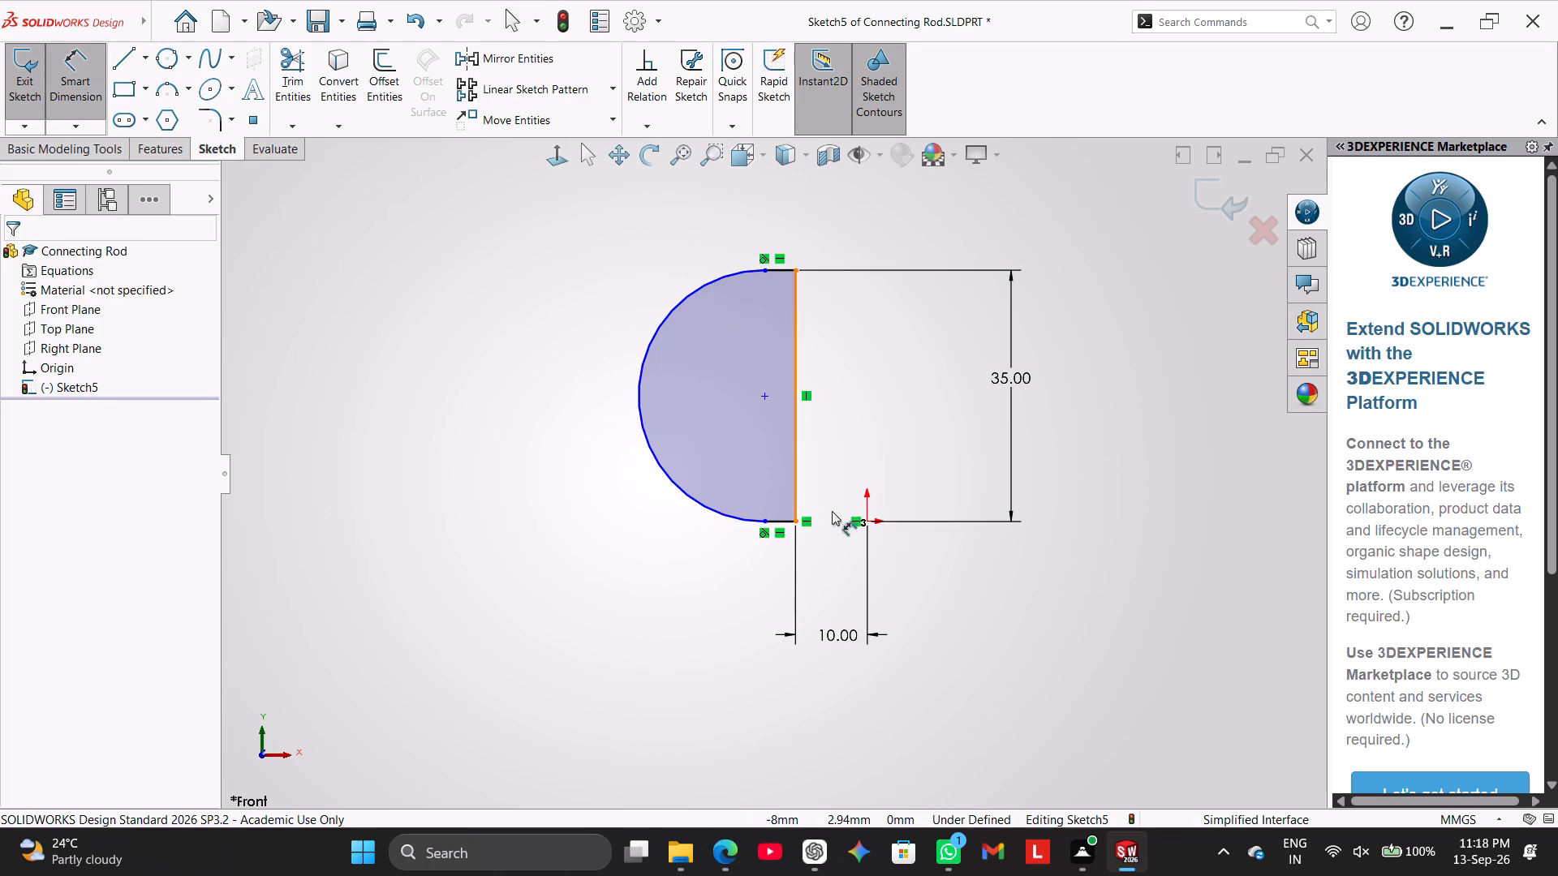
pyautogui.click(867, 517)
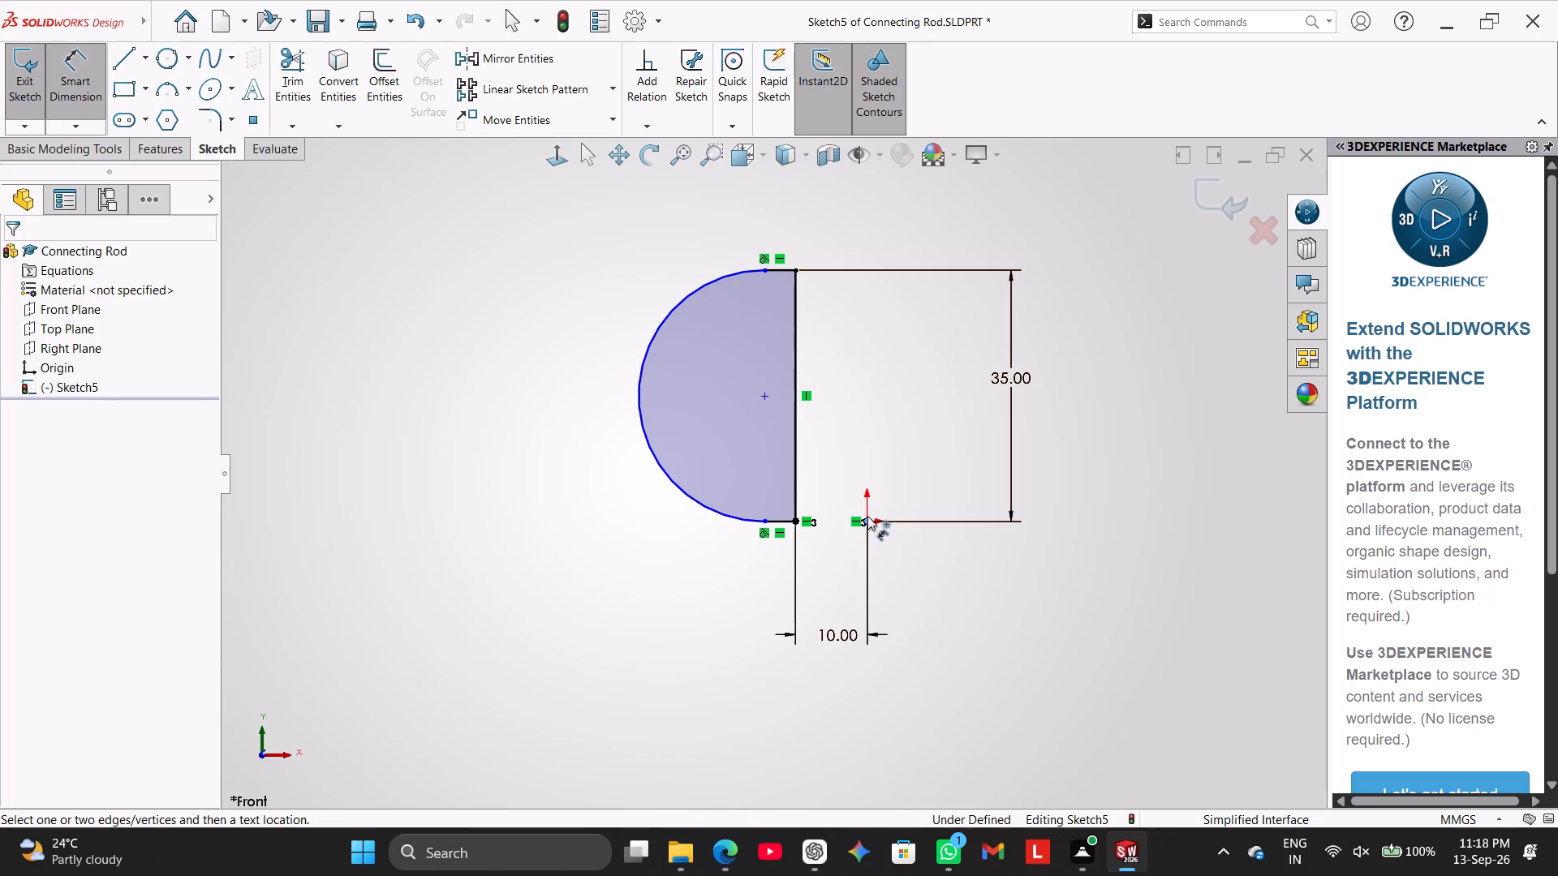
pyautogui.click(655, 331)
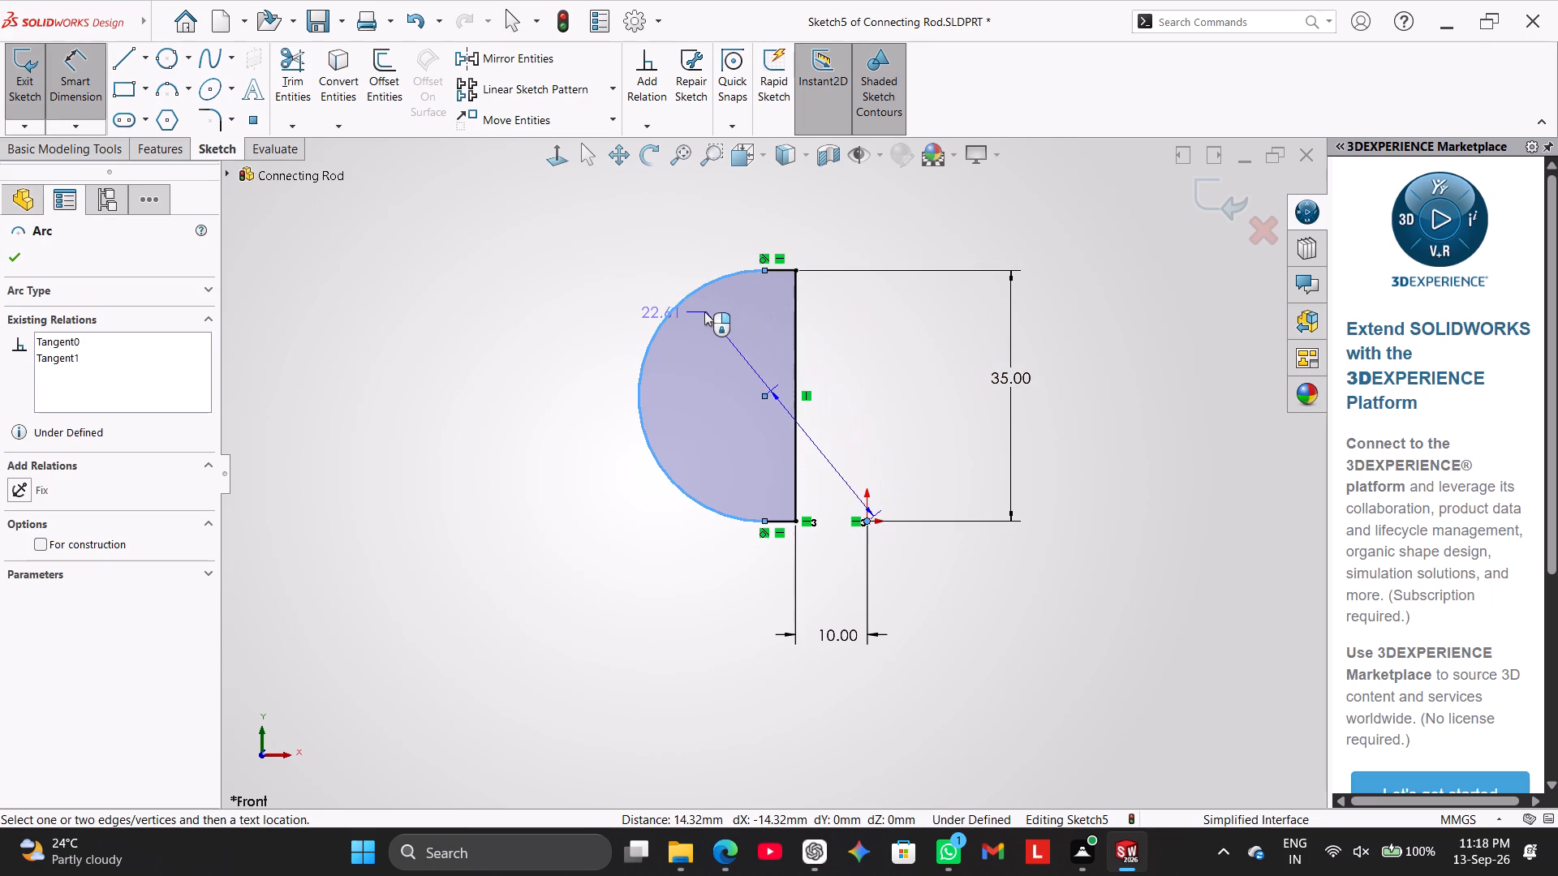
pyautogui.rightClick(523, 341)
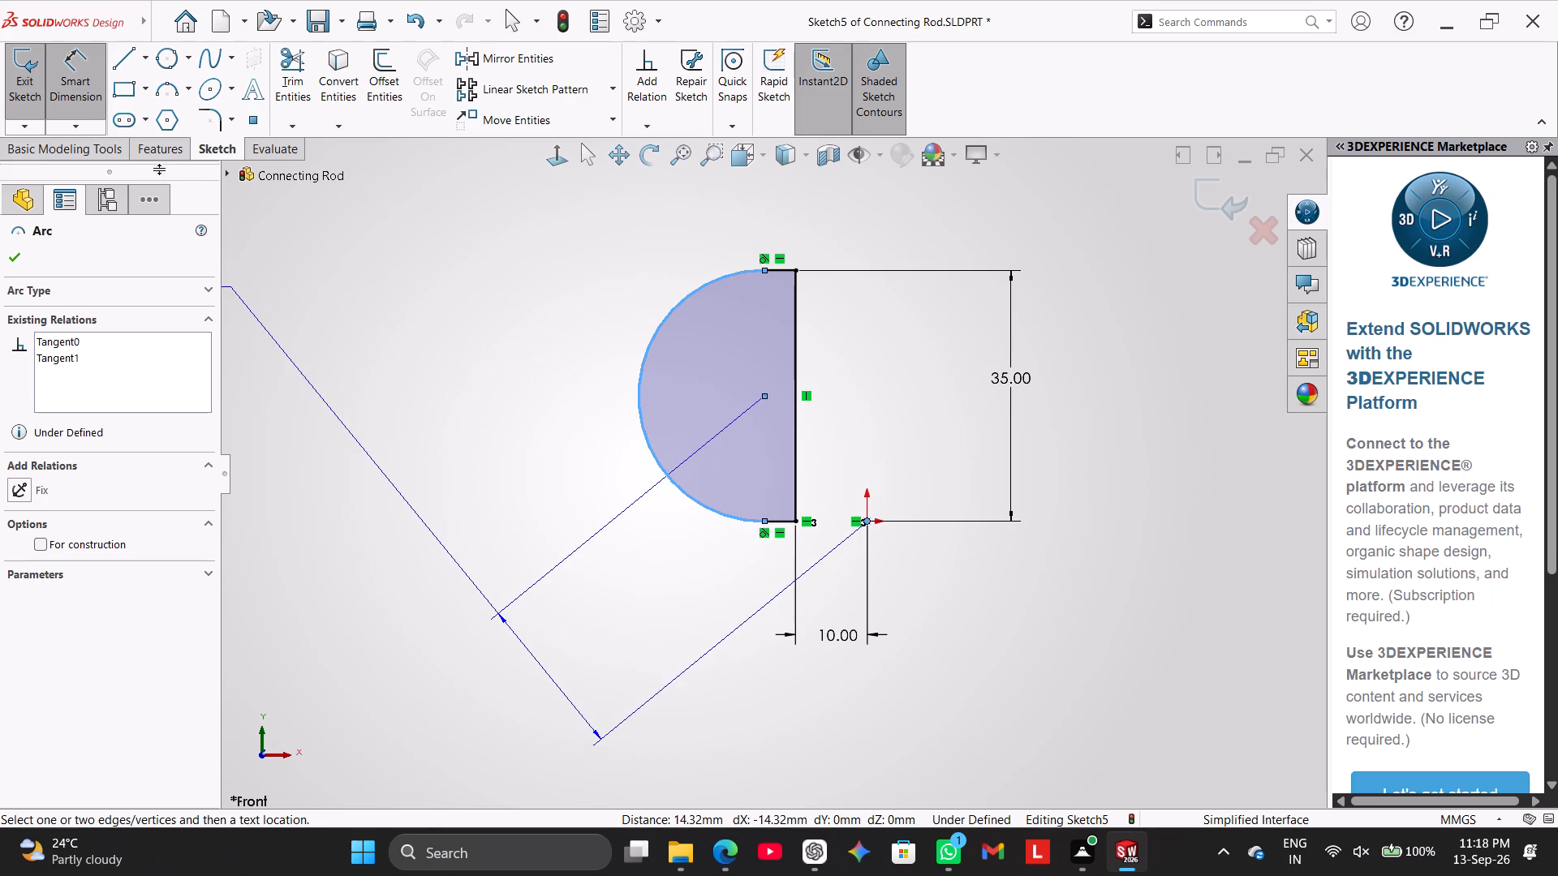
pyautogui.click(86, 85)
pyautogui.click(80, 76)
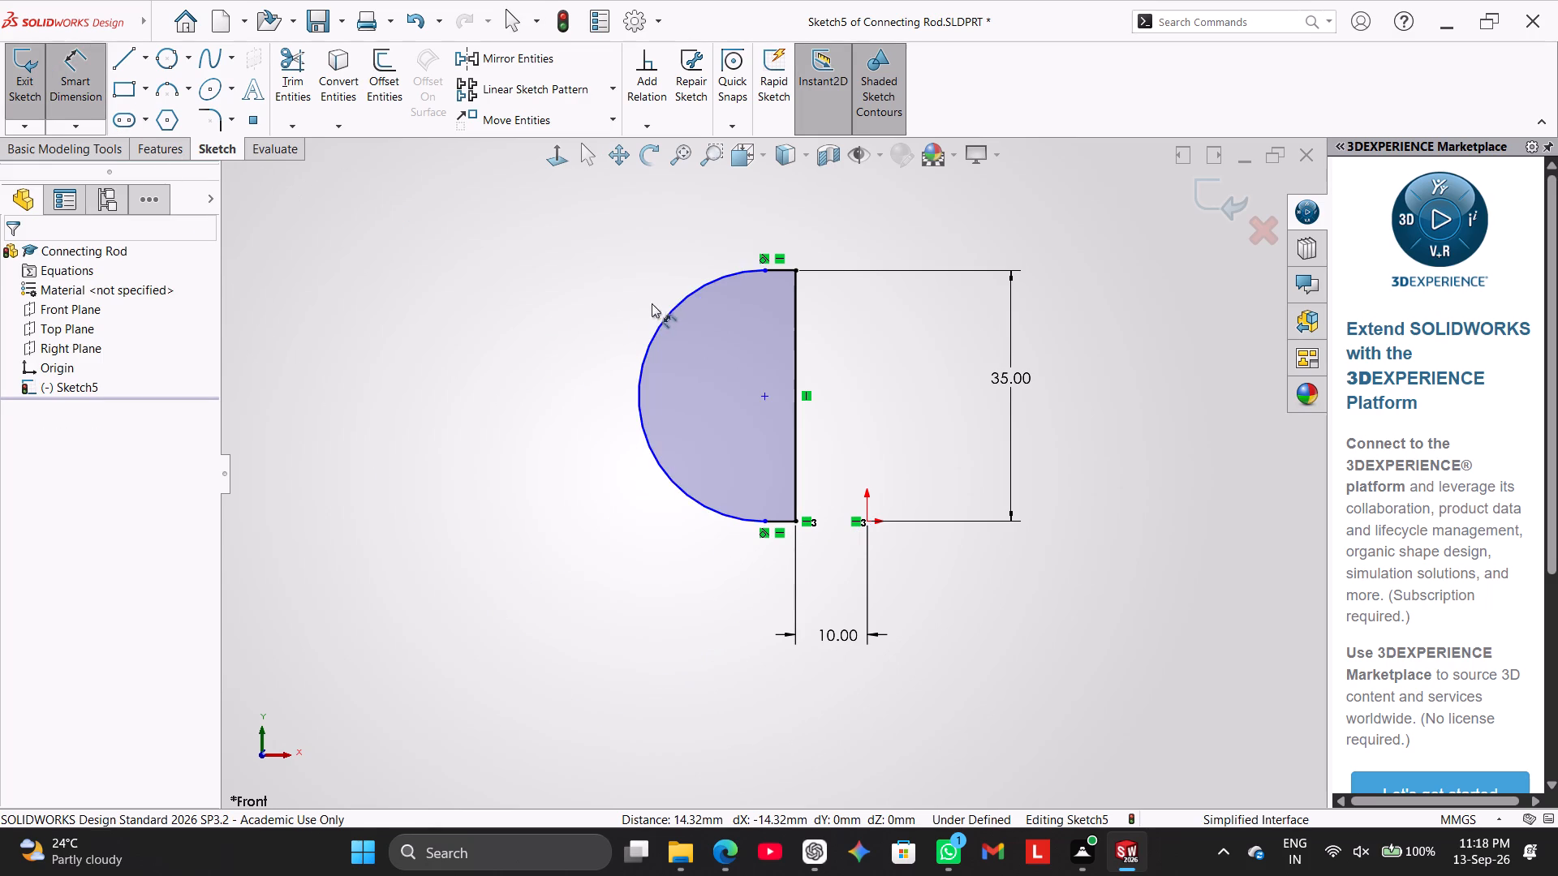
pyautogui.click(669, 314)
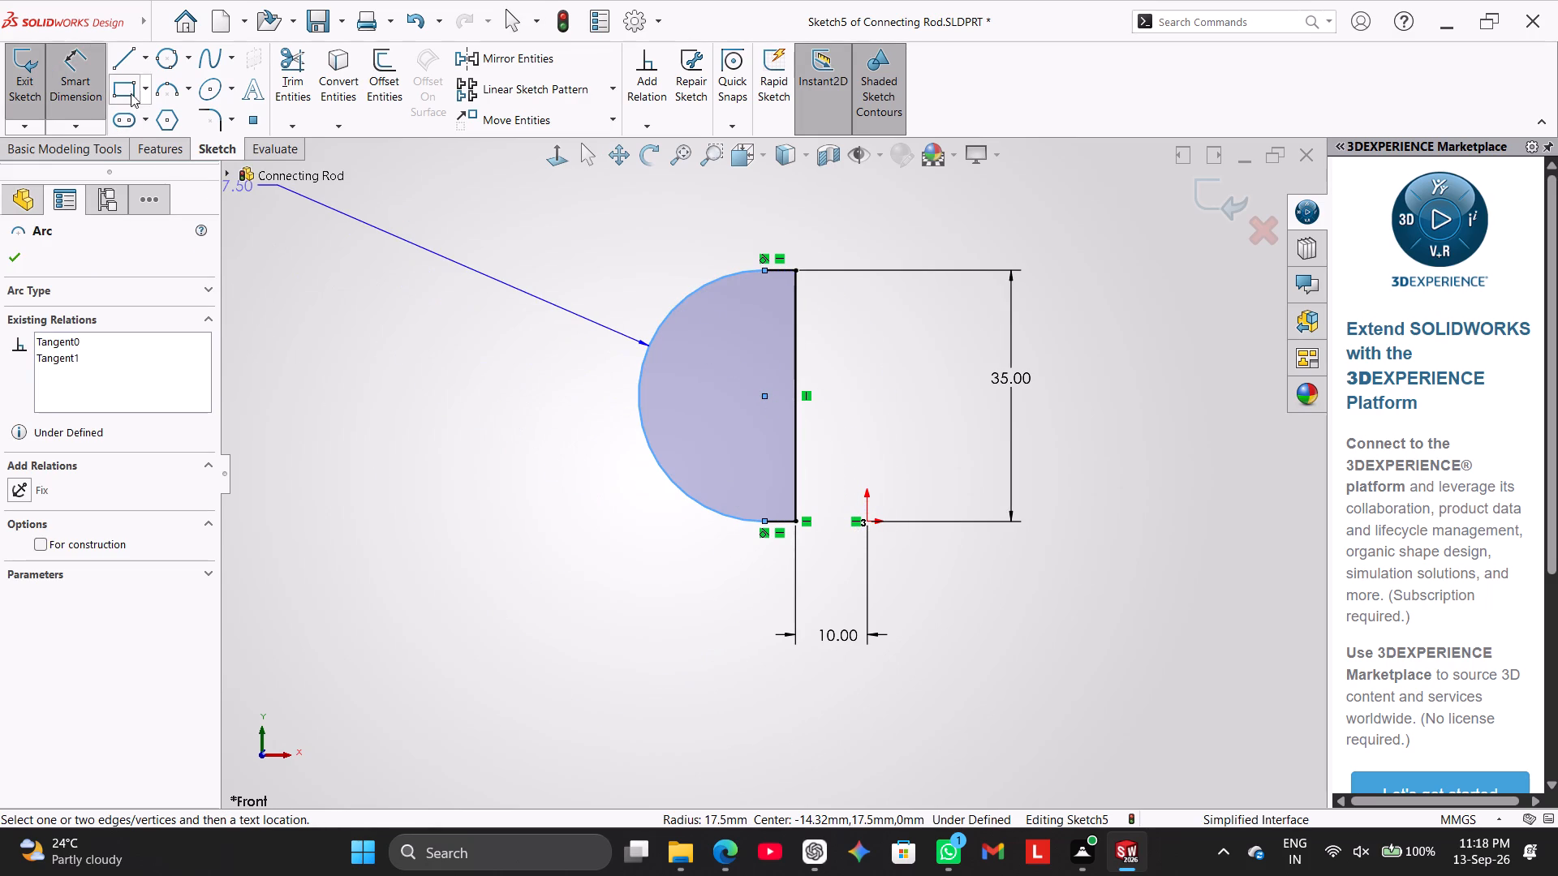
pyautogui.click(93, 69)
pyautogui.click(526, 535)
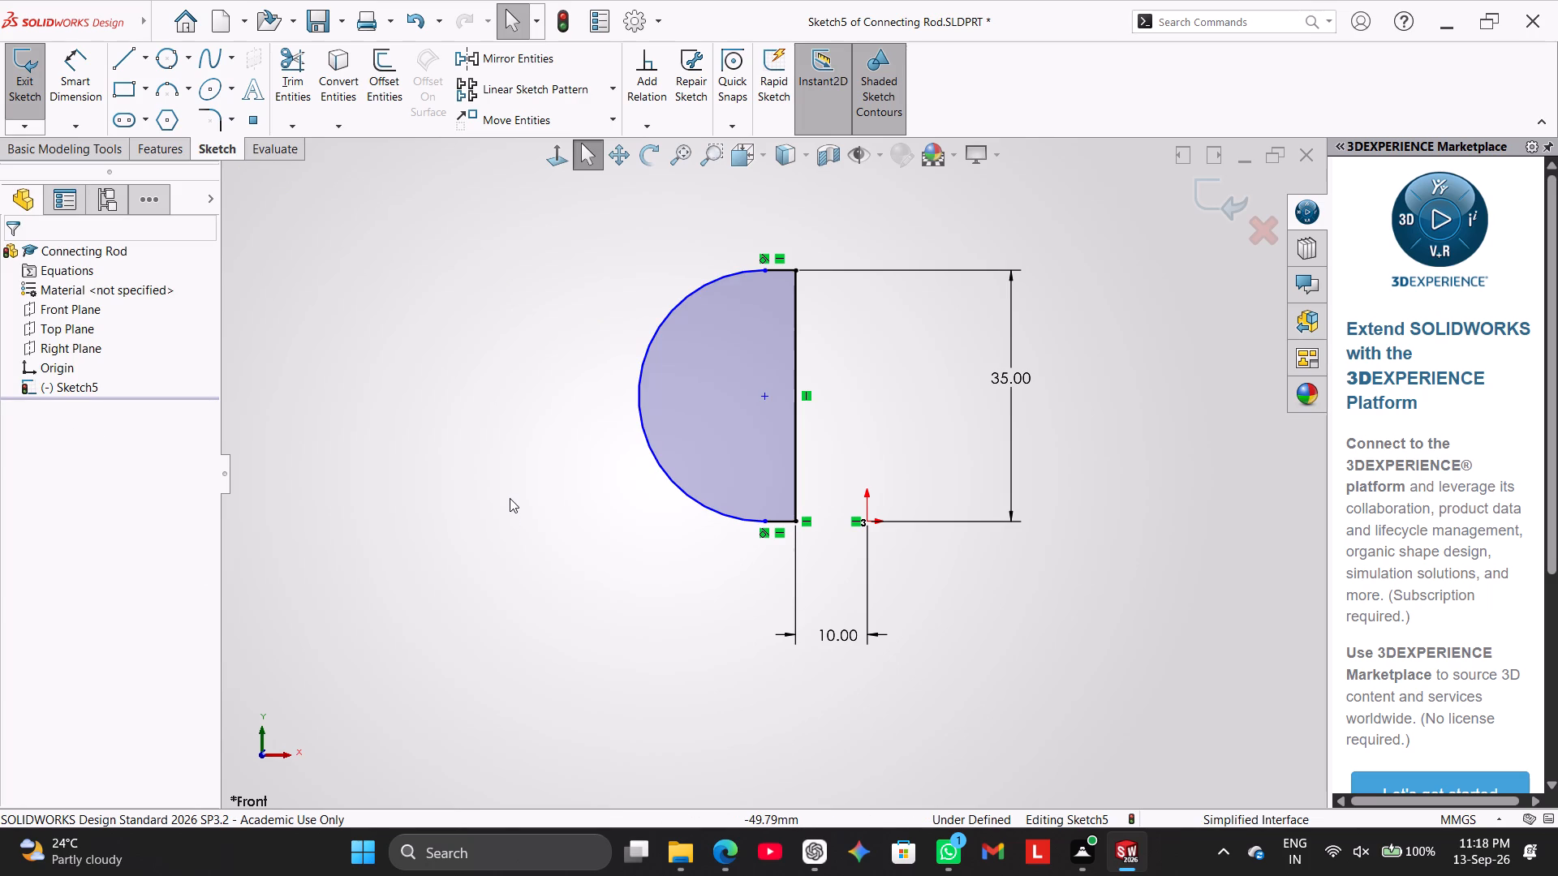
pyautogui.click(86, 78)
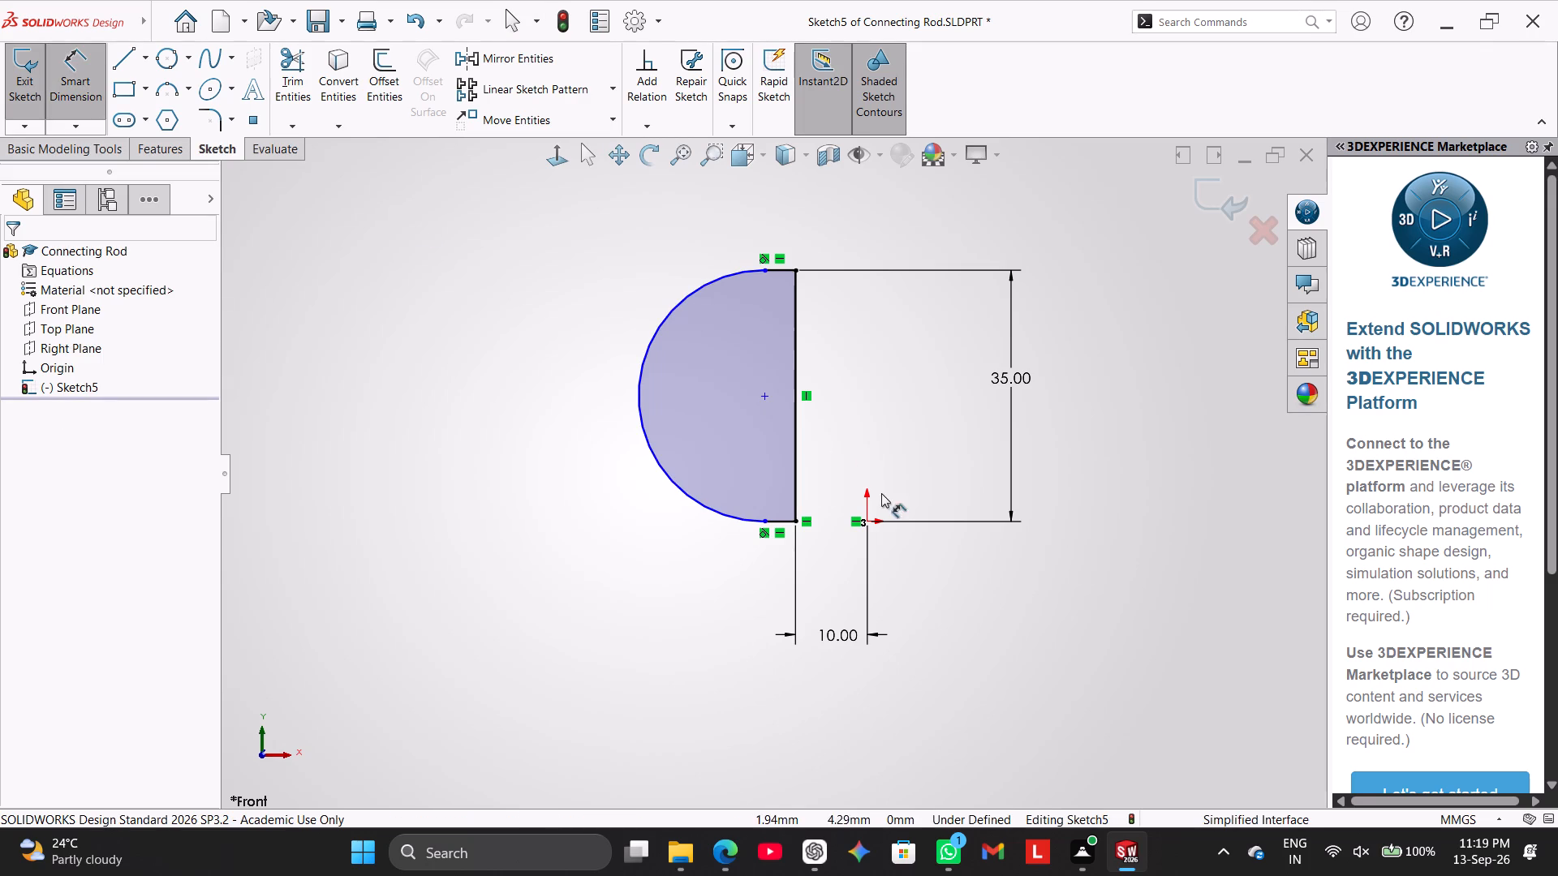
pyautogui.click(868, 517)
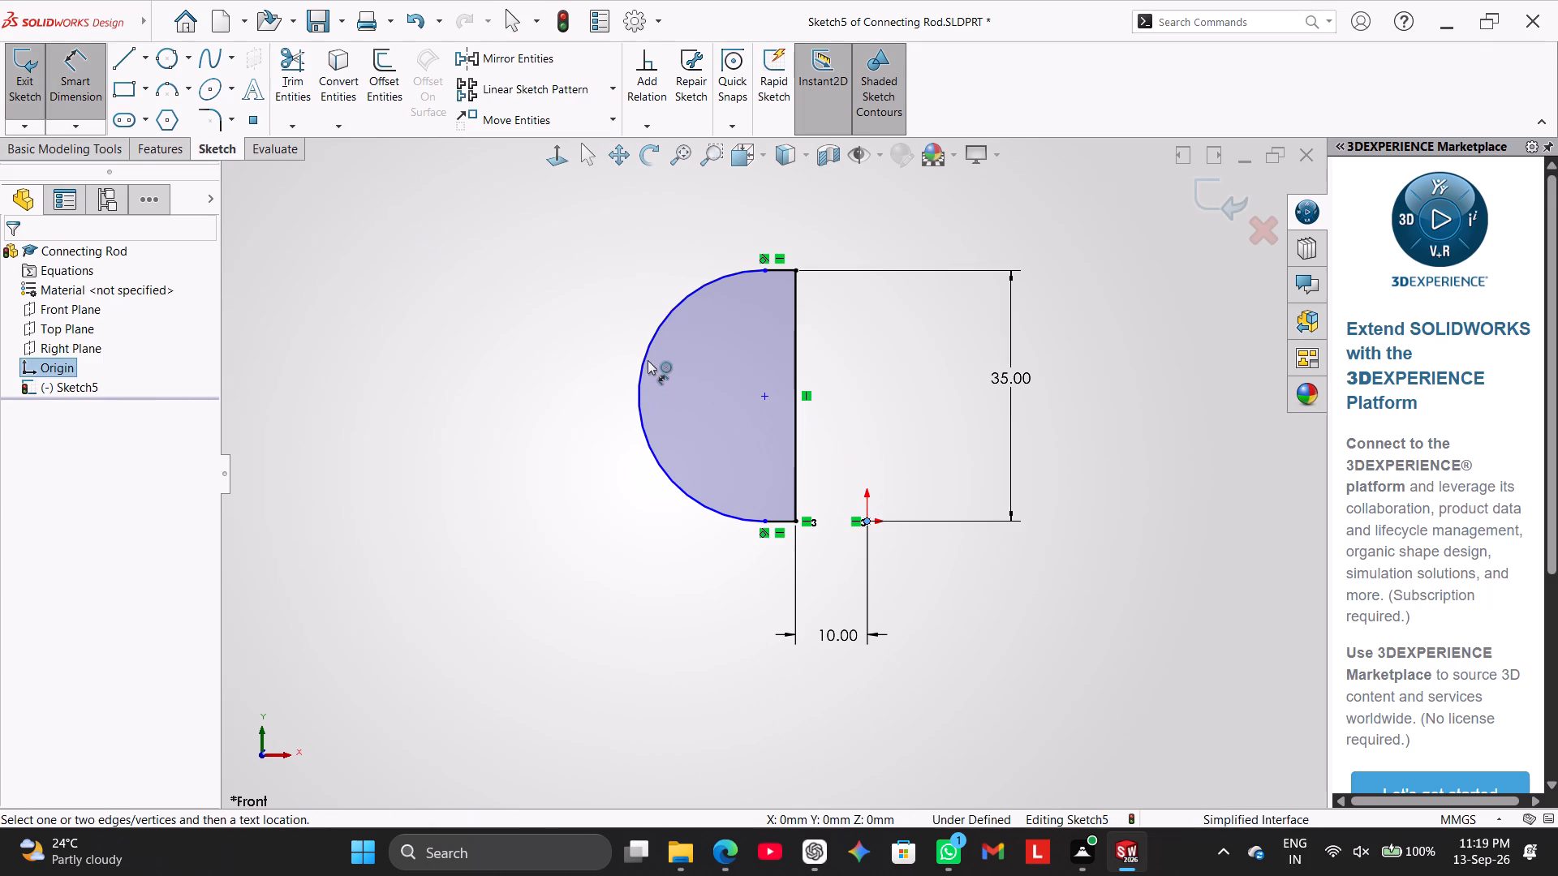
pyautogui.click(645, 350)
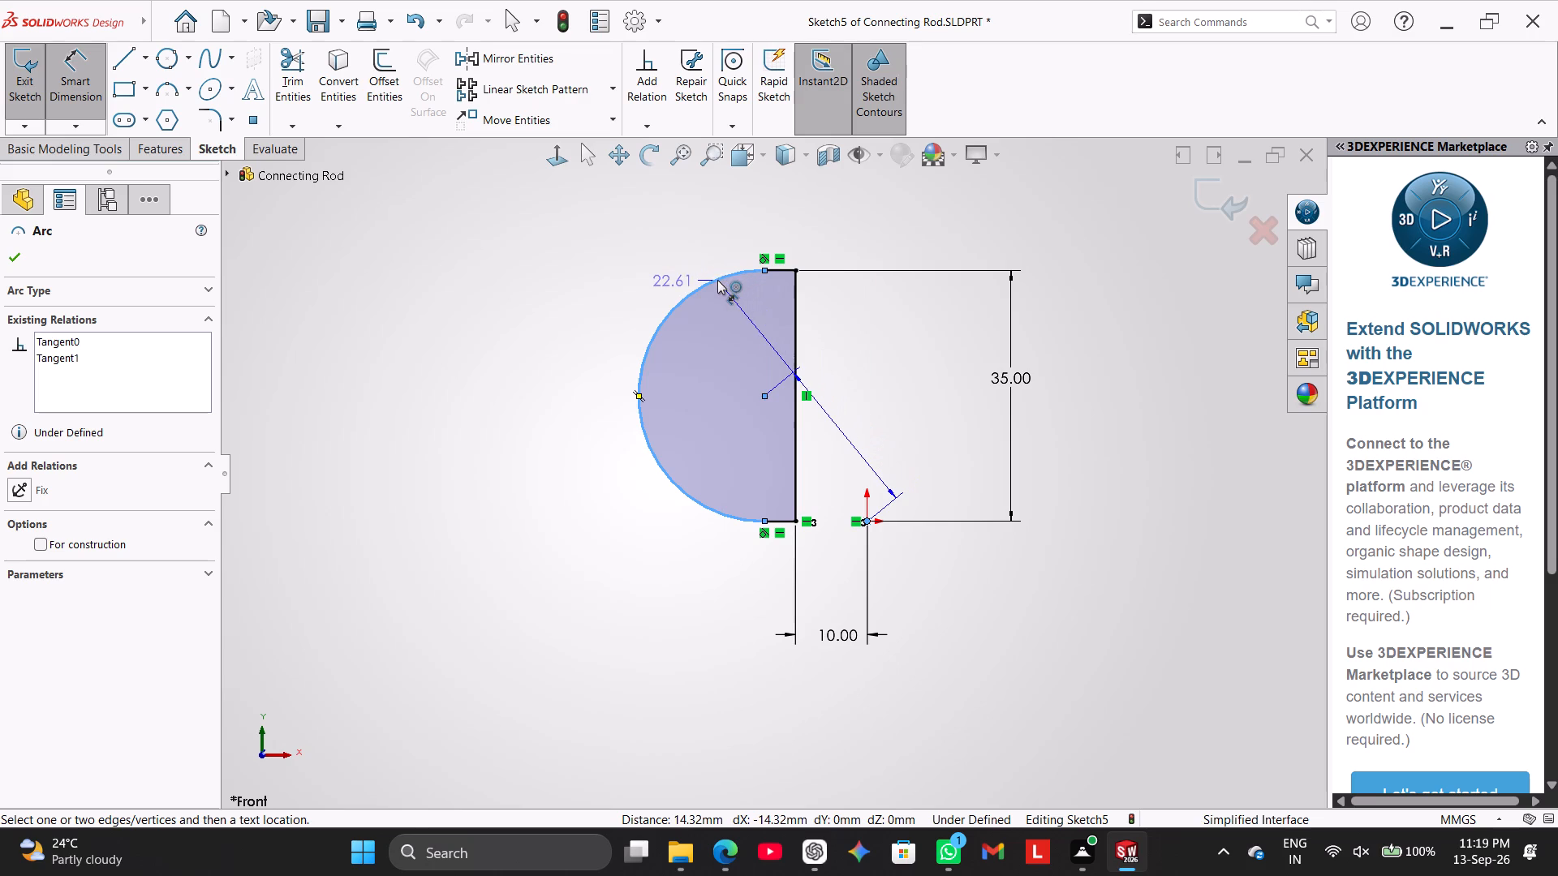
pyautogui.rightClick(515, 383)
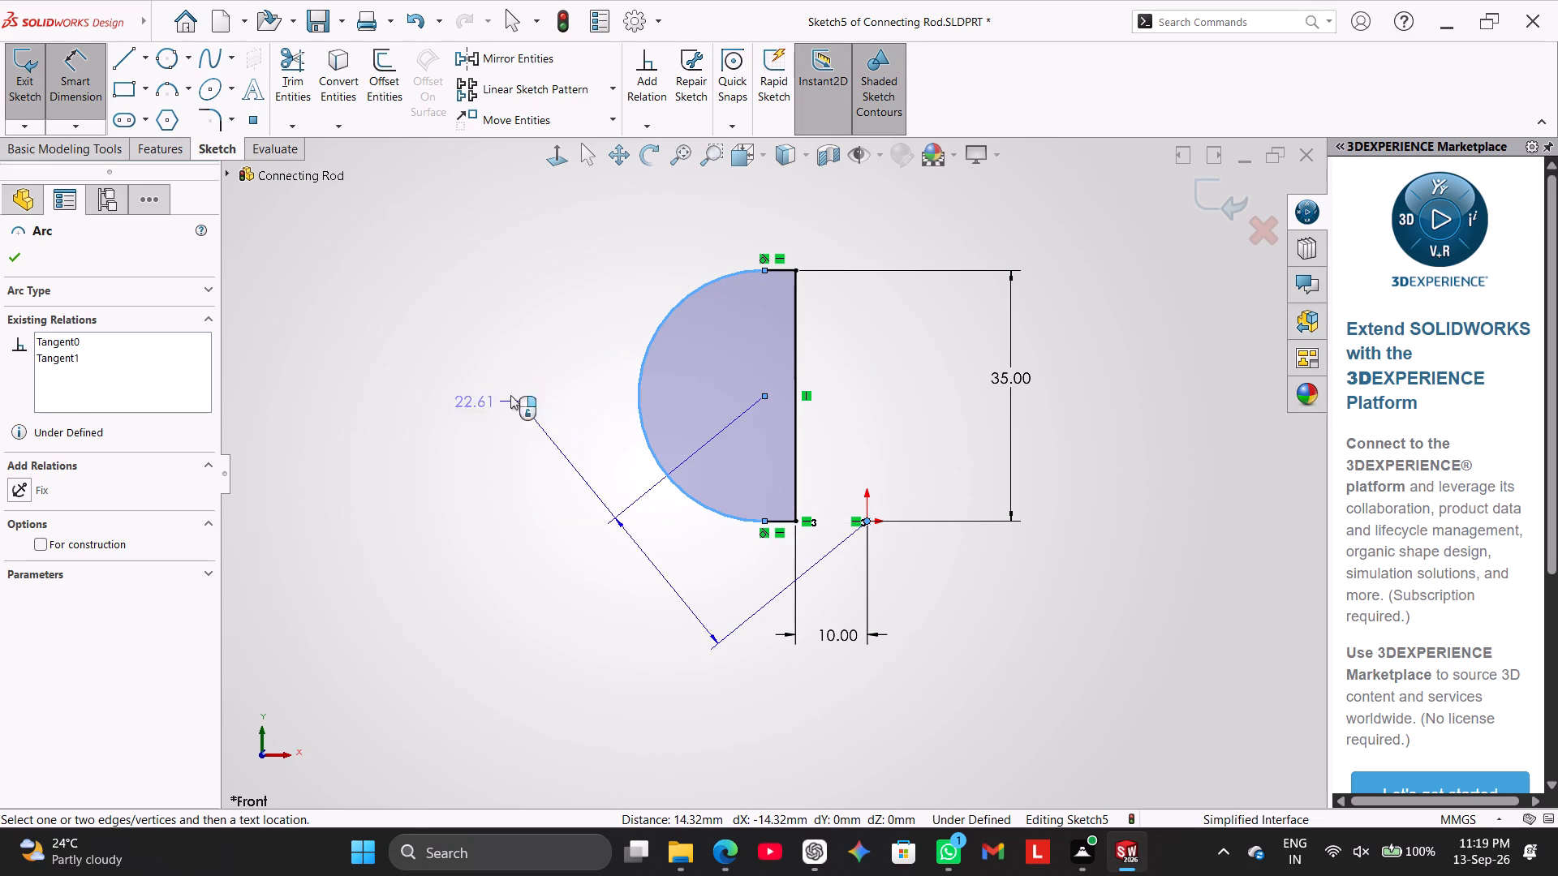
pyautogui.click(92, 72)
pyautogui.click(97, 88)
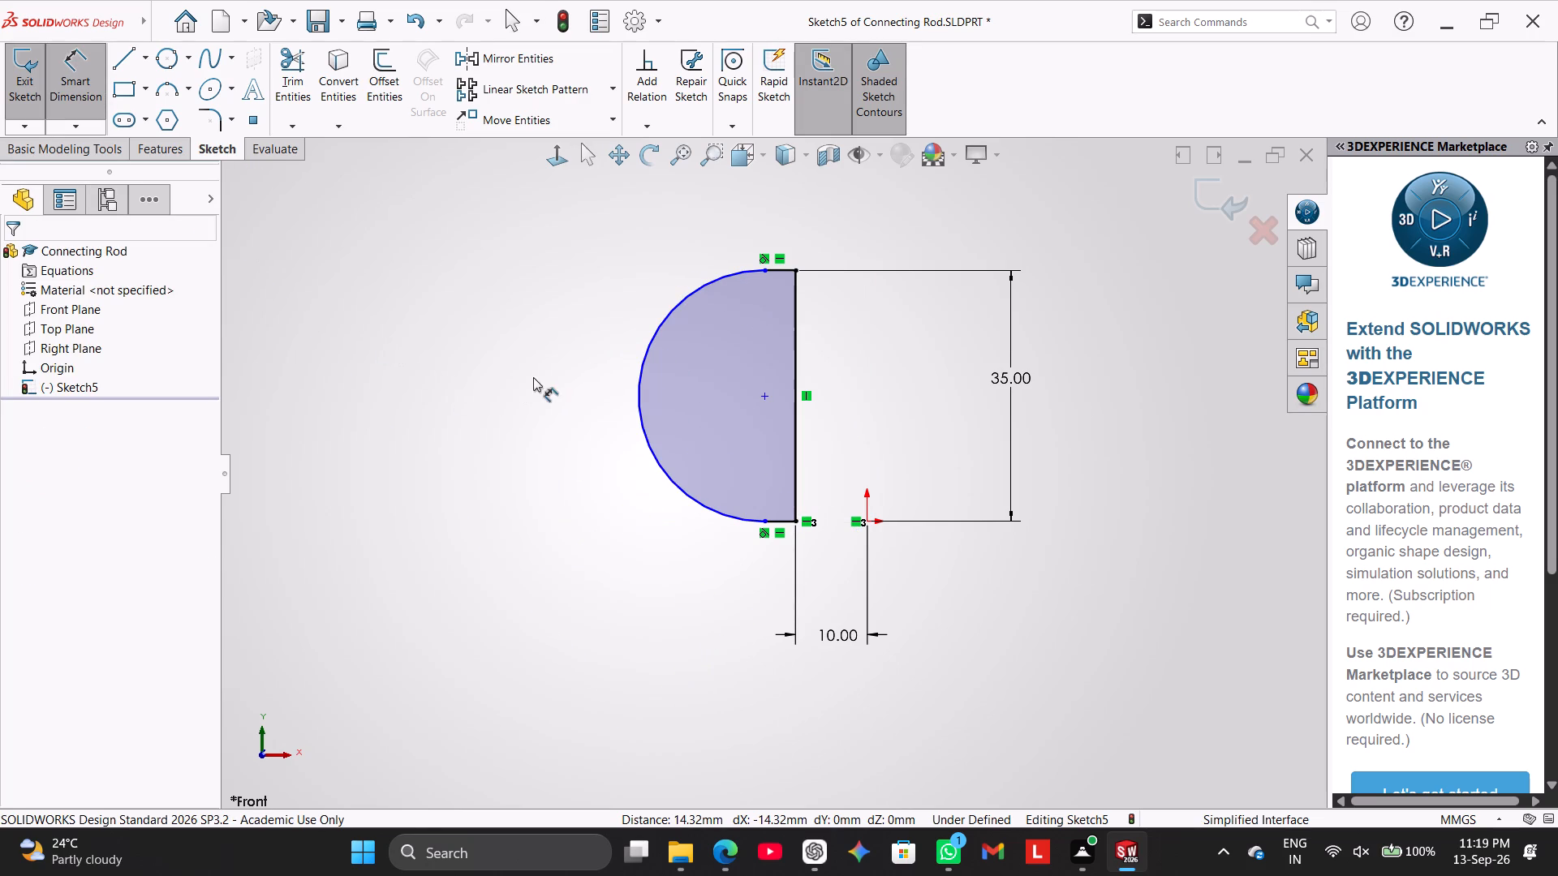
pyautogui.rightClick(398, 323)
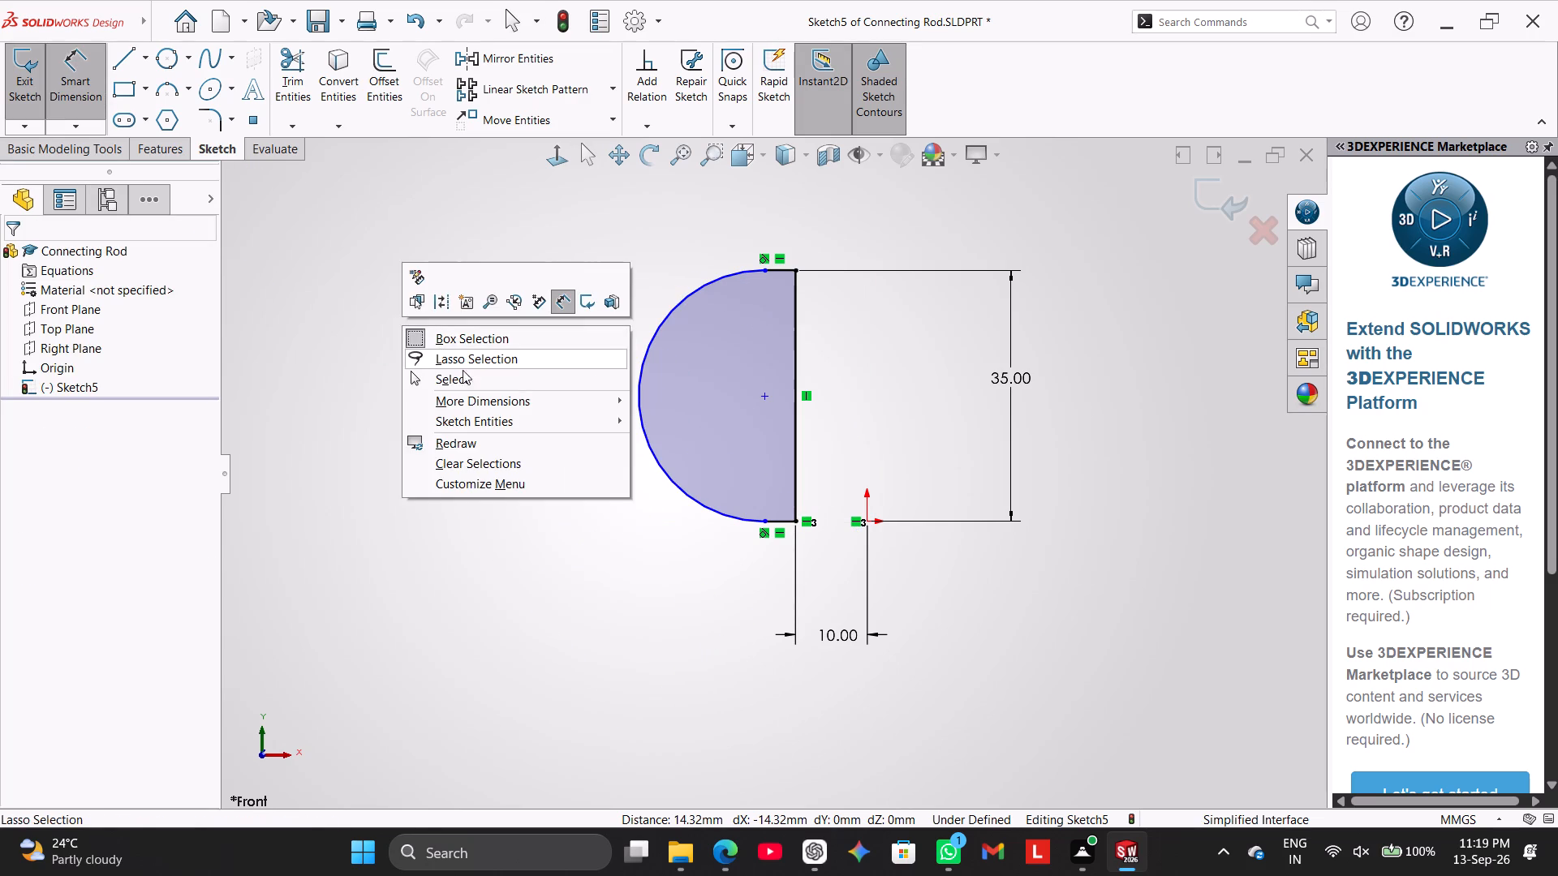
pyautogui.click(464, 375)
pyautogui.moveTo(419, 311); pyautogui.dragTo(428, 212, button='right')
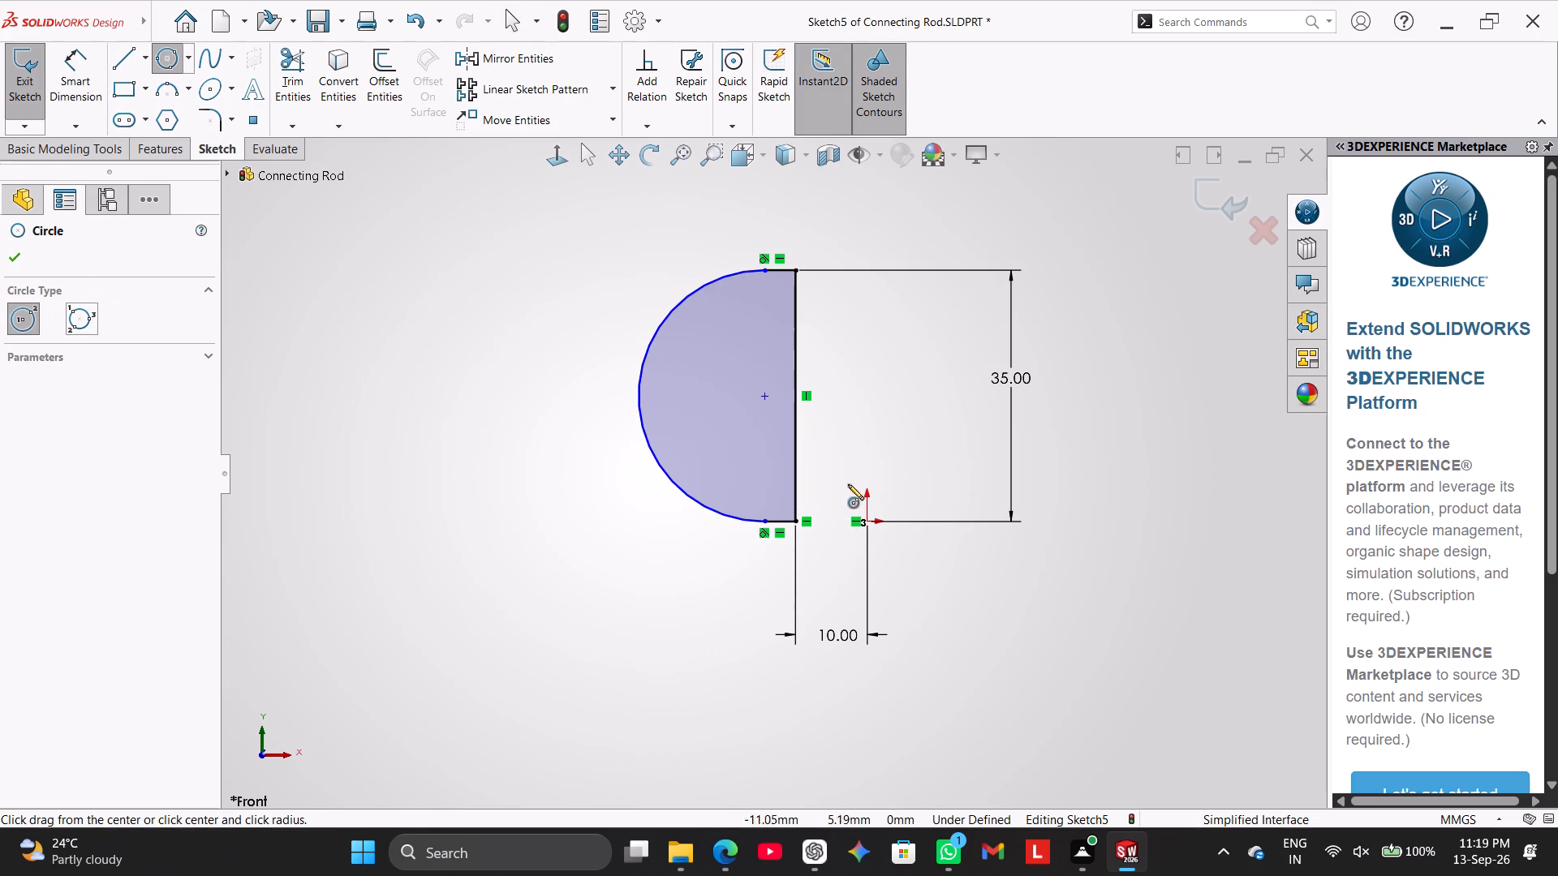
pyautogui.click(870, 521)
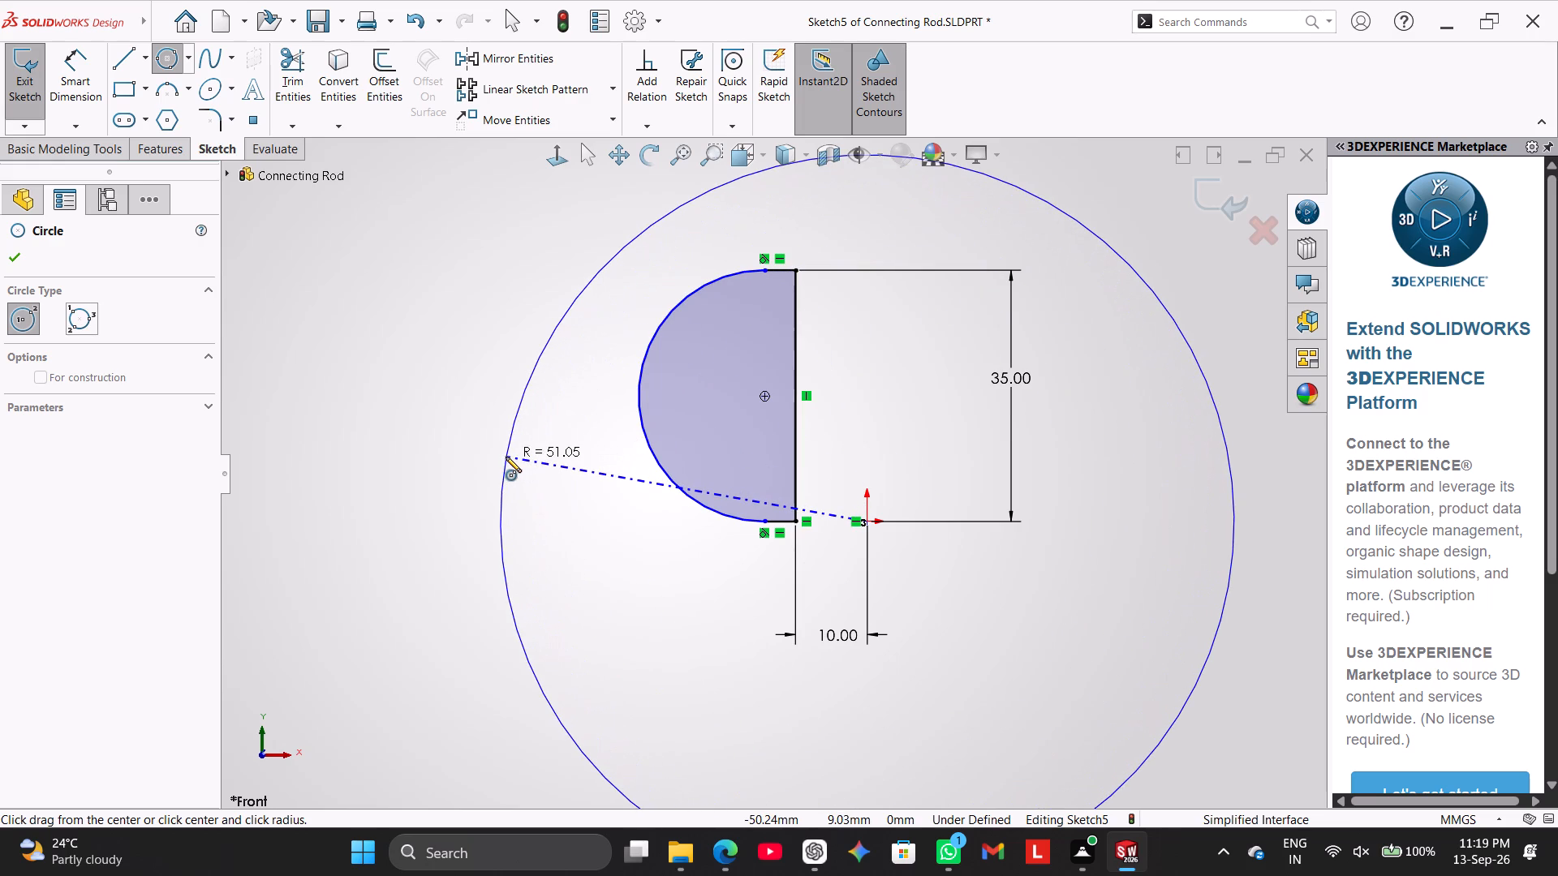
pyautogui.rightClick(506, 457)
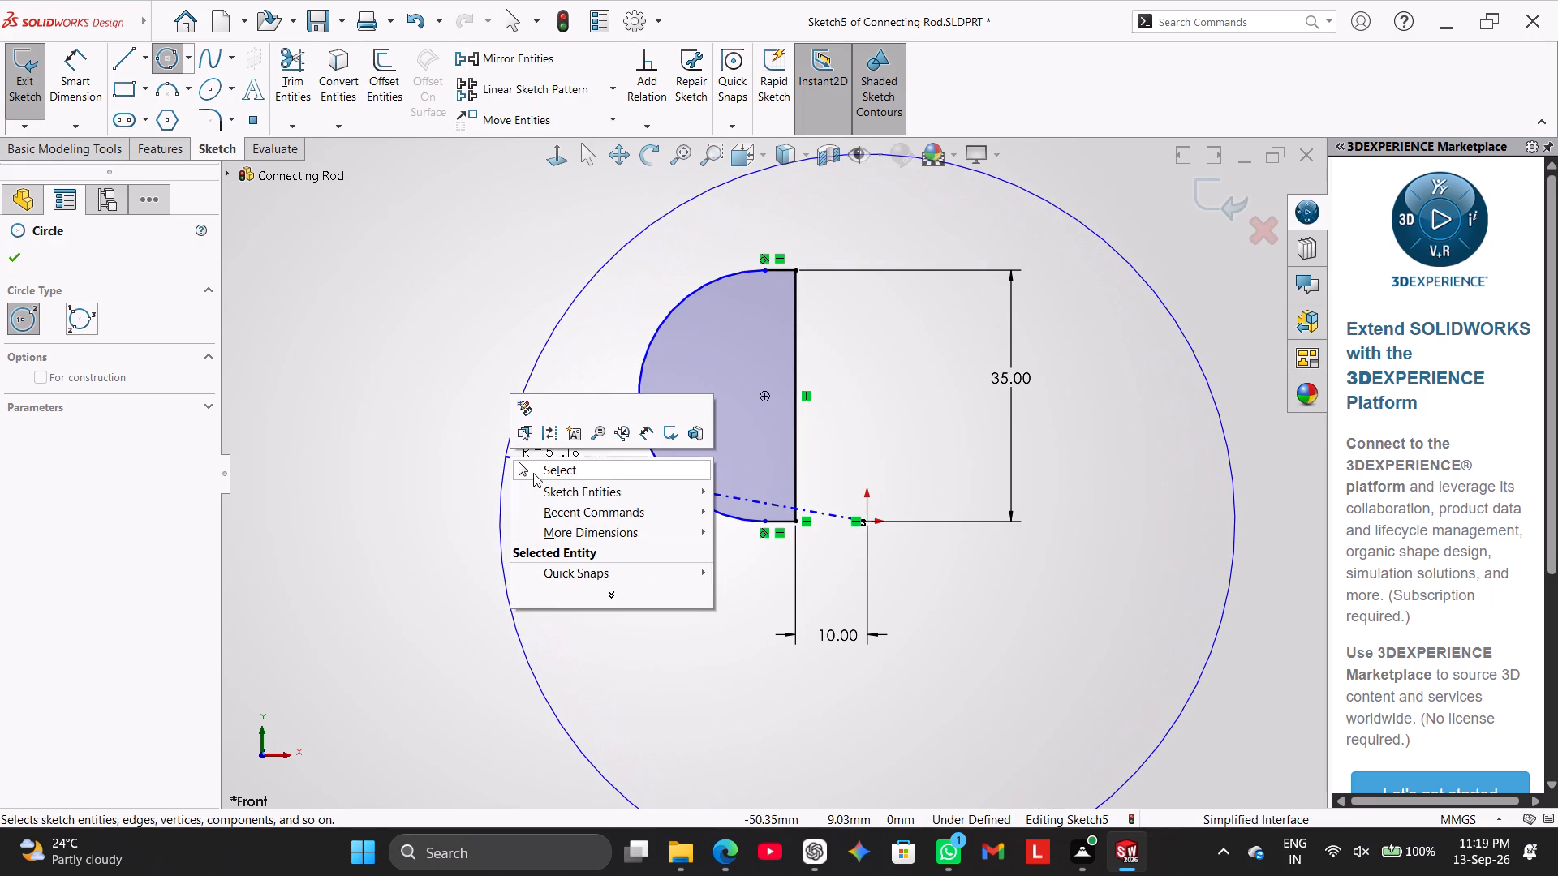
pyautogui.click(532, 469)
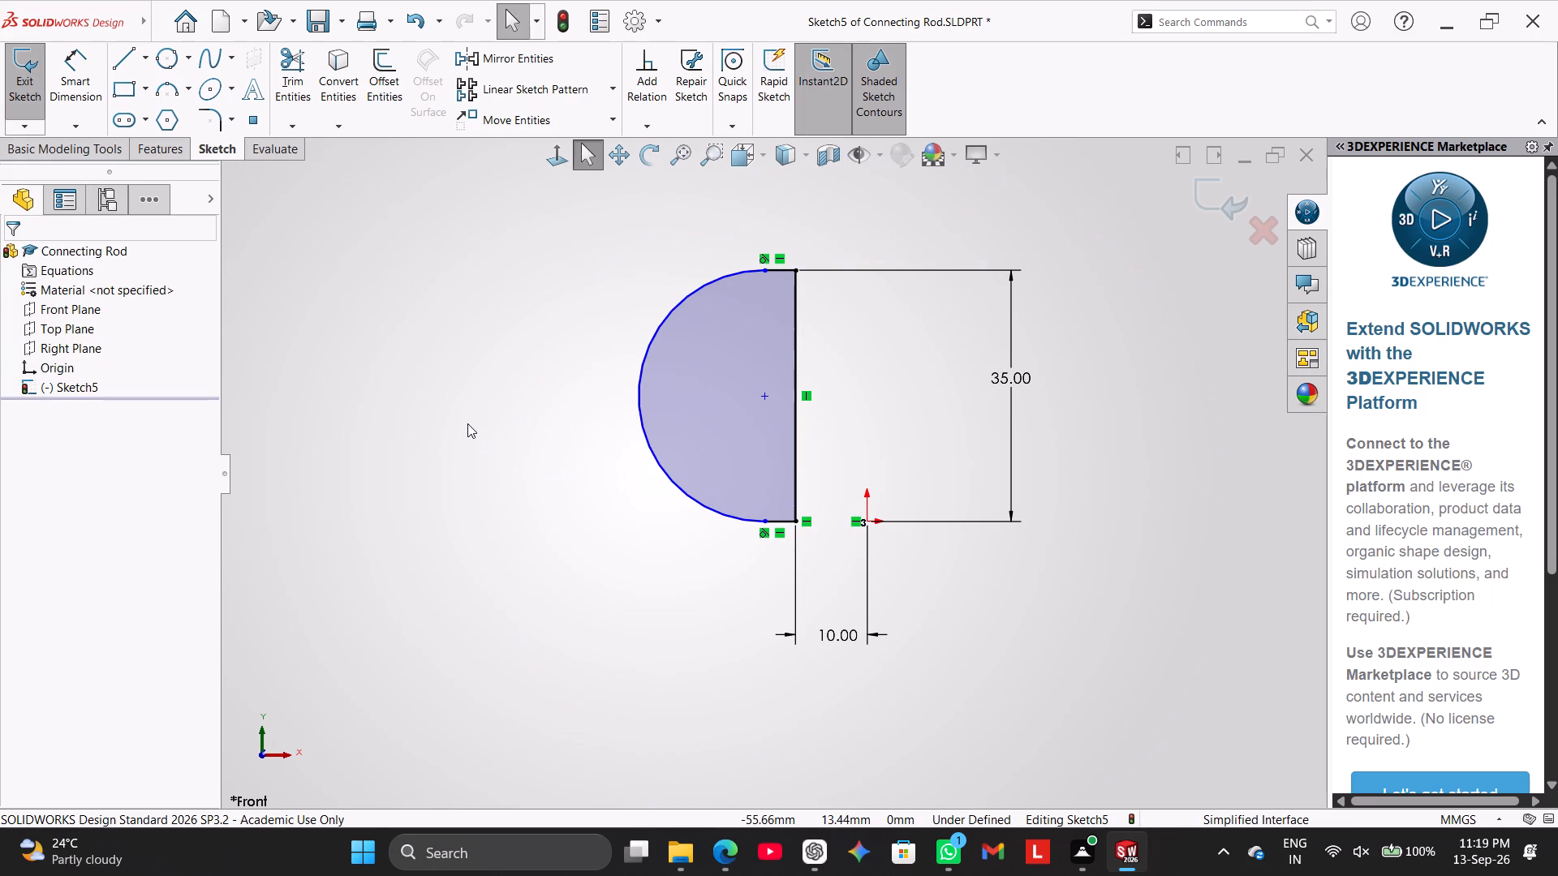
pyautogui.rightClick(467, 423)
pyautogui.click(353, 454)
# Add a Horizontal relation between the origin and the midpoint of the profile's vertical line.
pyautogui.keyDown('ctrl'); pyautogui.click(794, 397); pyautogui.keyUp('ctrl')
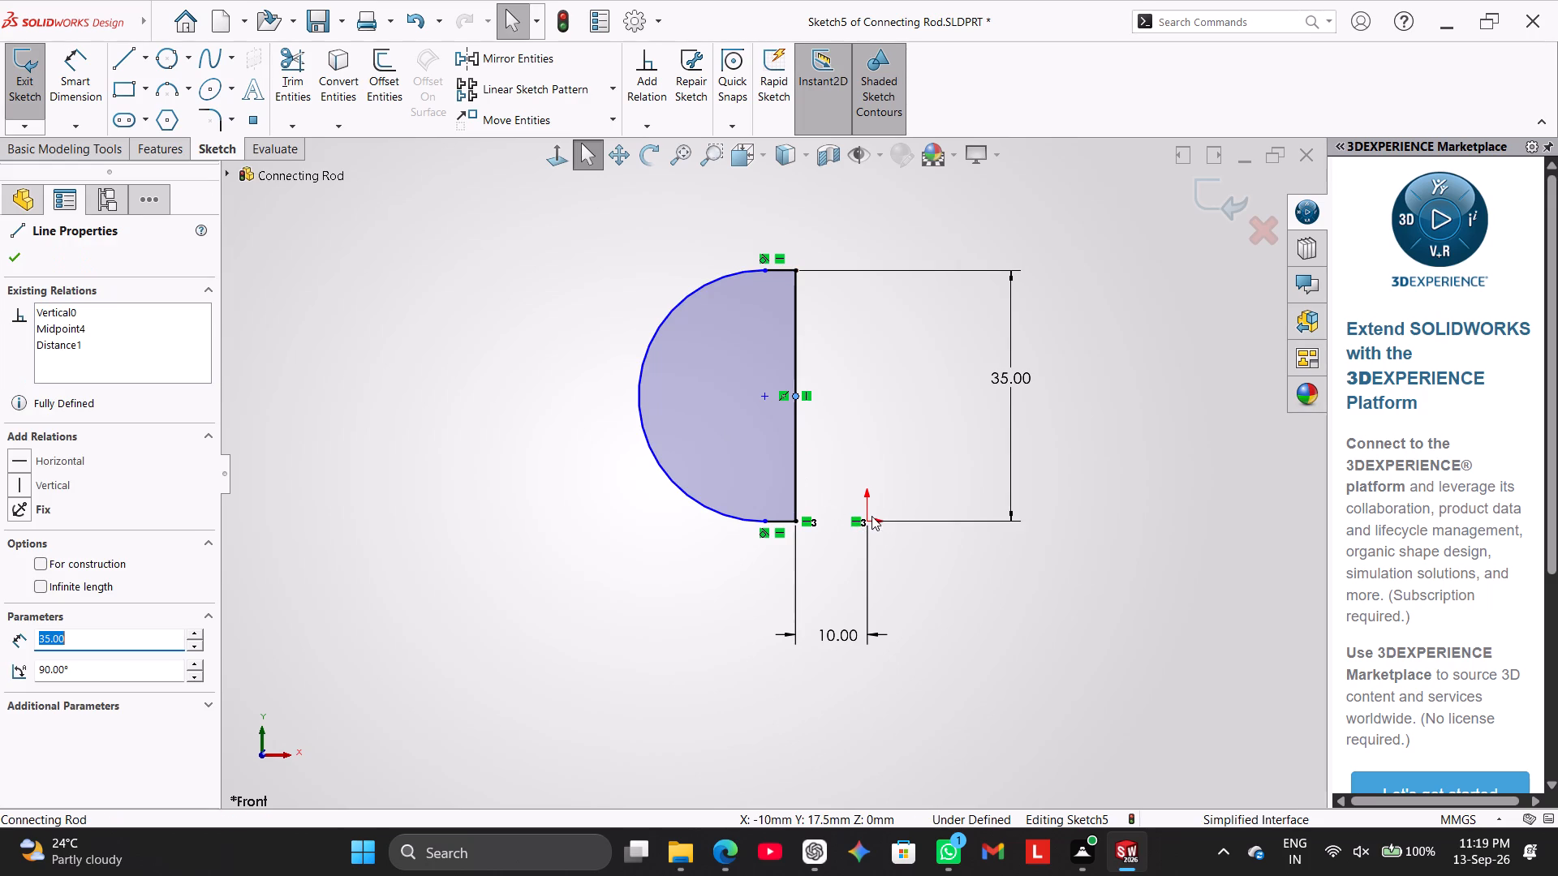
pyautogui.keyDown('ctrl'); pyautogui.click(867, 521); pyautogui.keyUp('ctrl')
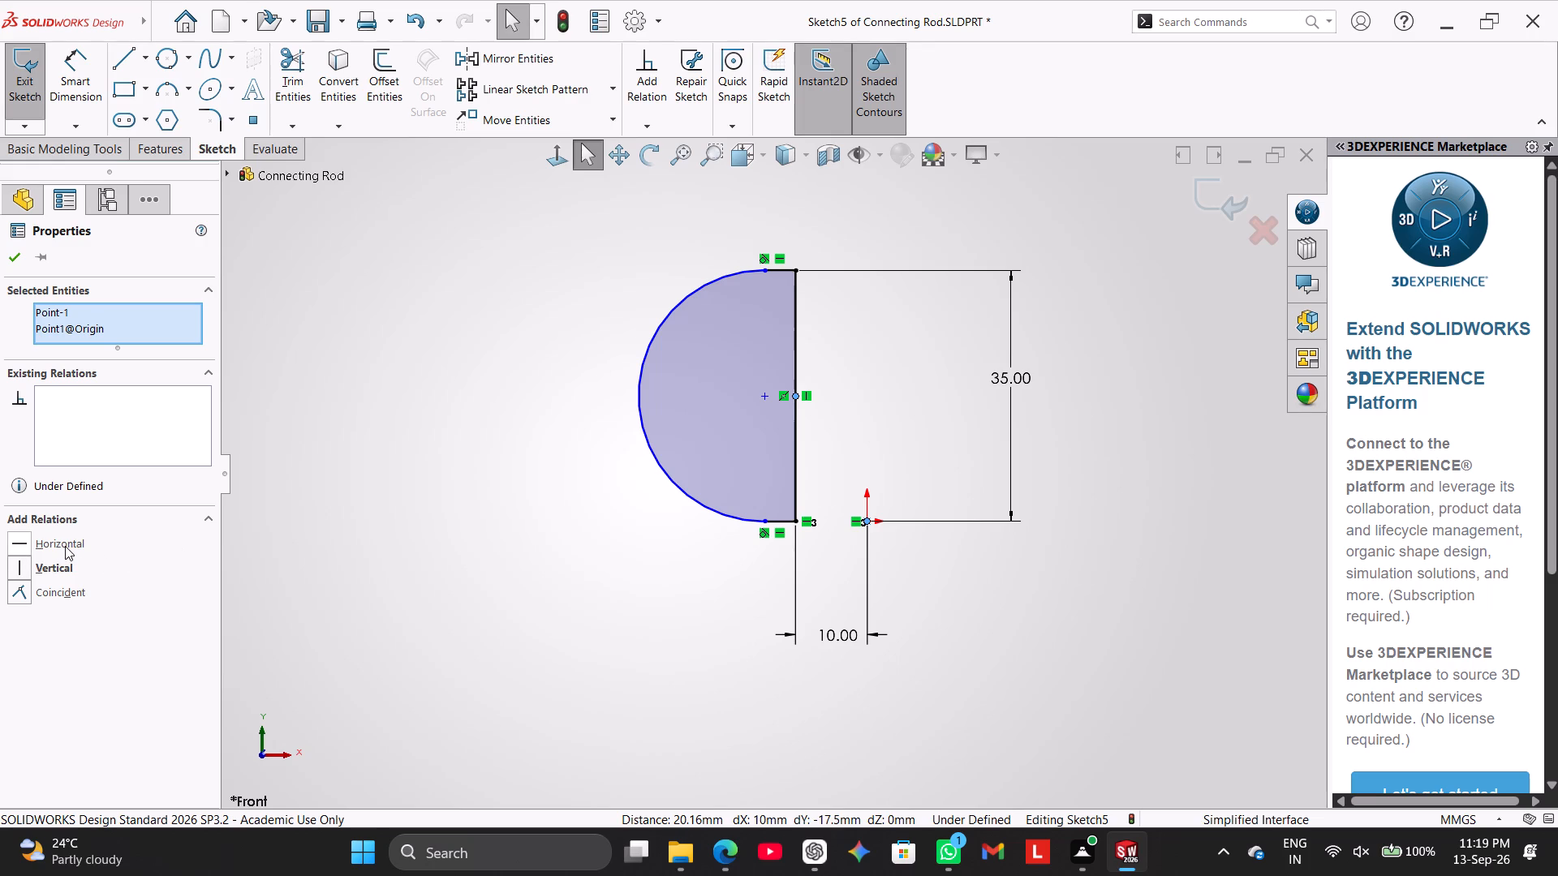
pyautogui.click(65, 546)
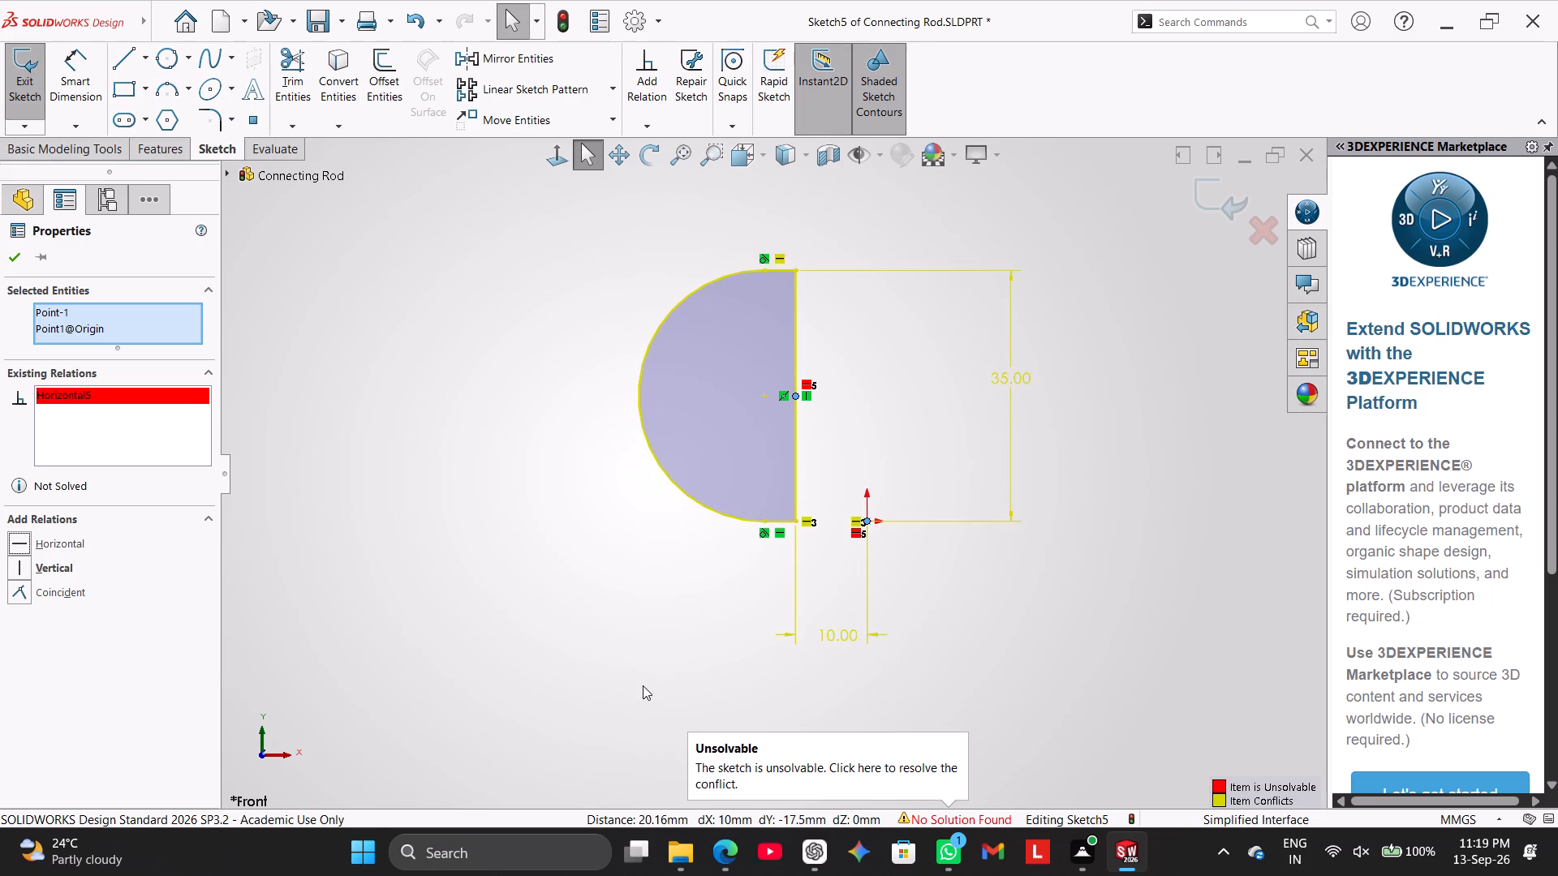
# Delete the Horizontal relation between the origin and the lower end of the profile's vertical line.
pyautogui.rightClick(804, 516)
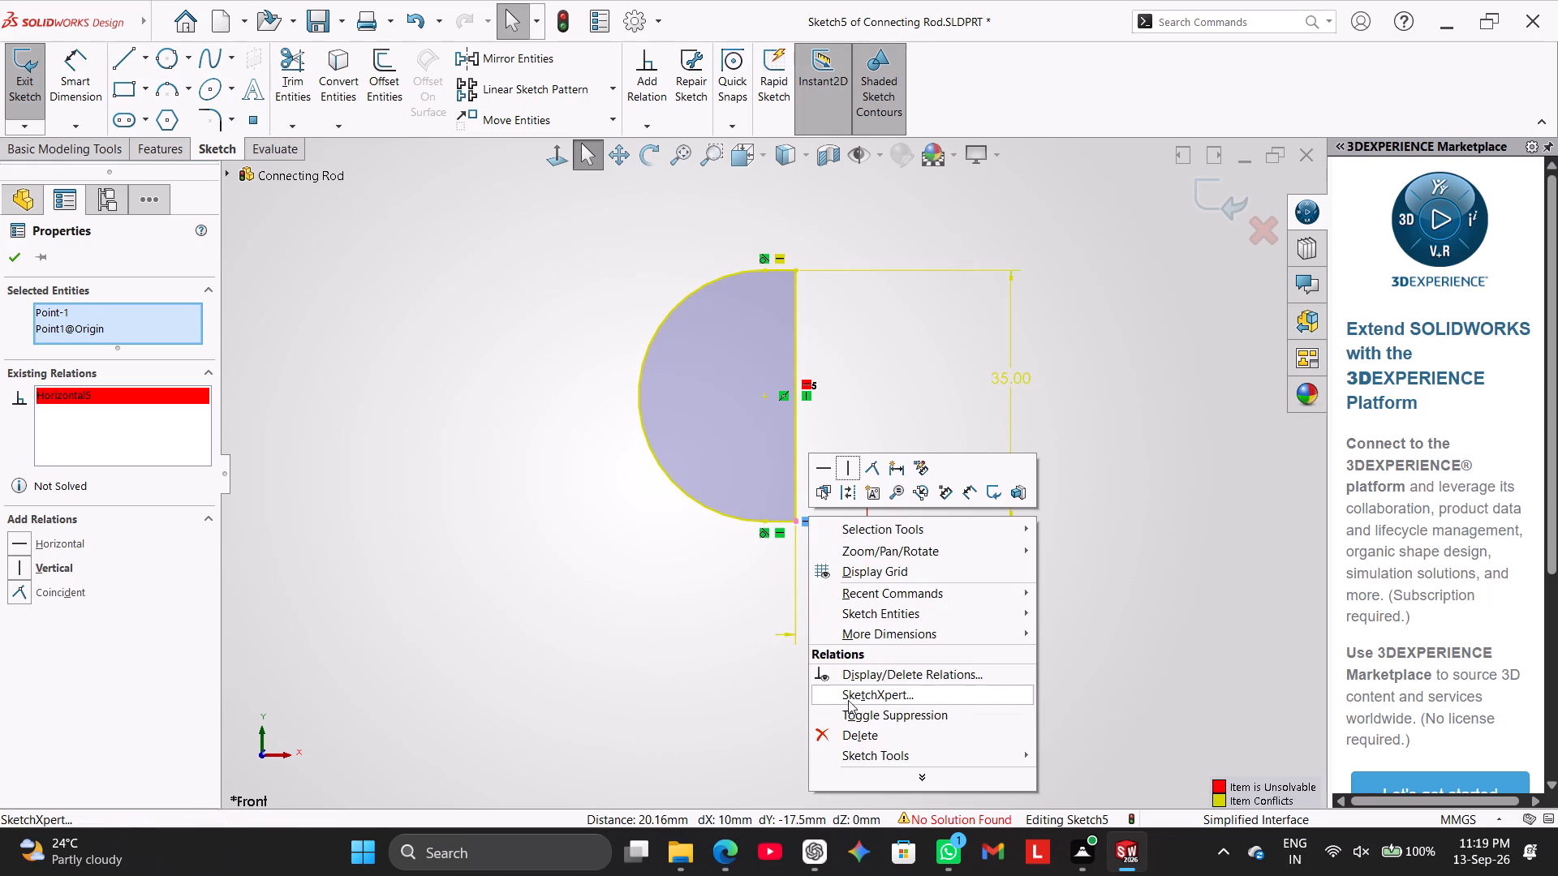
pyautogui.click(849, 731)
pyautogui.click(899, 402)
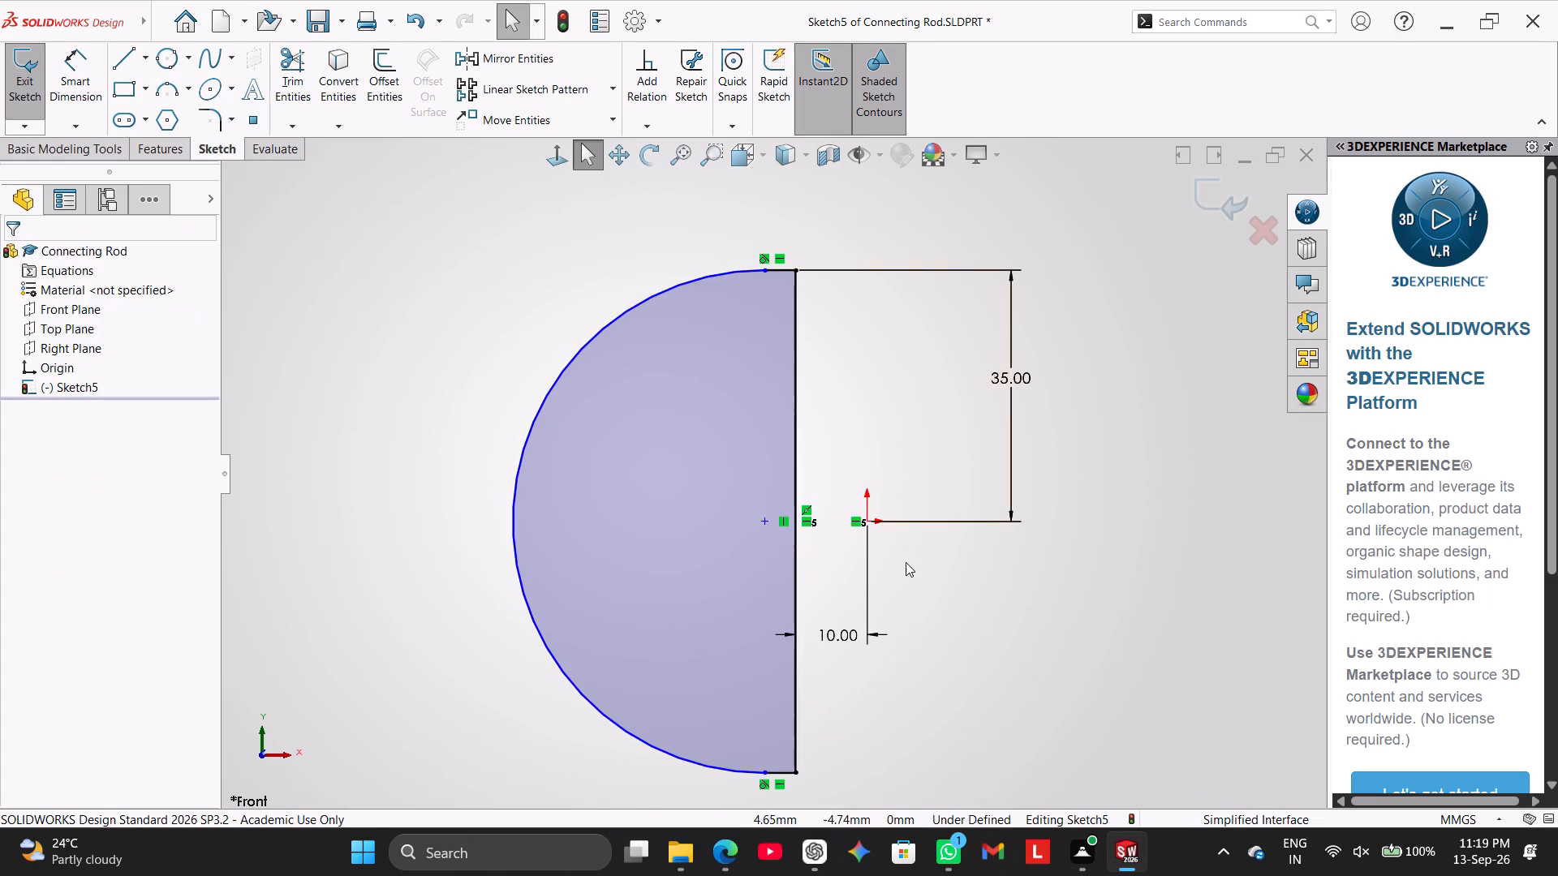
# Delete the vertical dimension from the origin to the profile's upper horizontal line.
pyautogui.scroll(1, 921, 589)
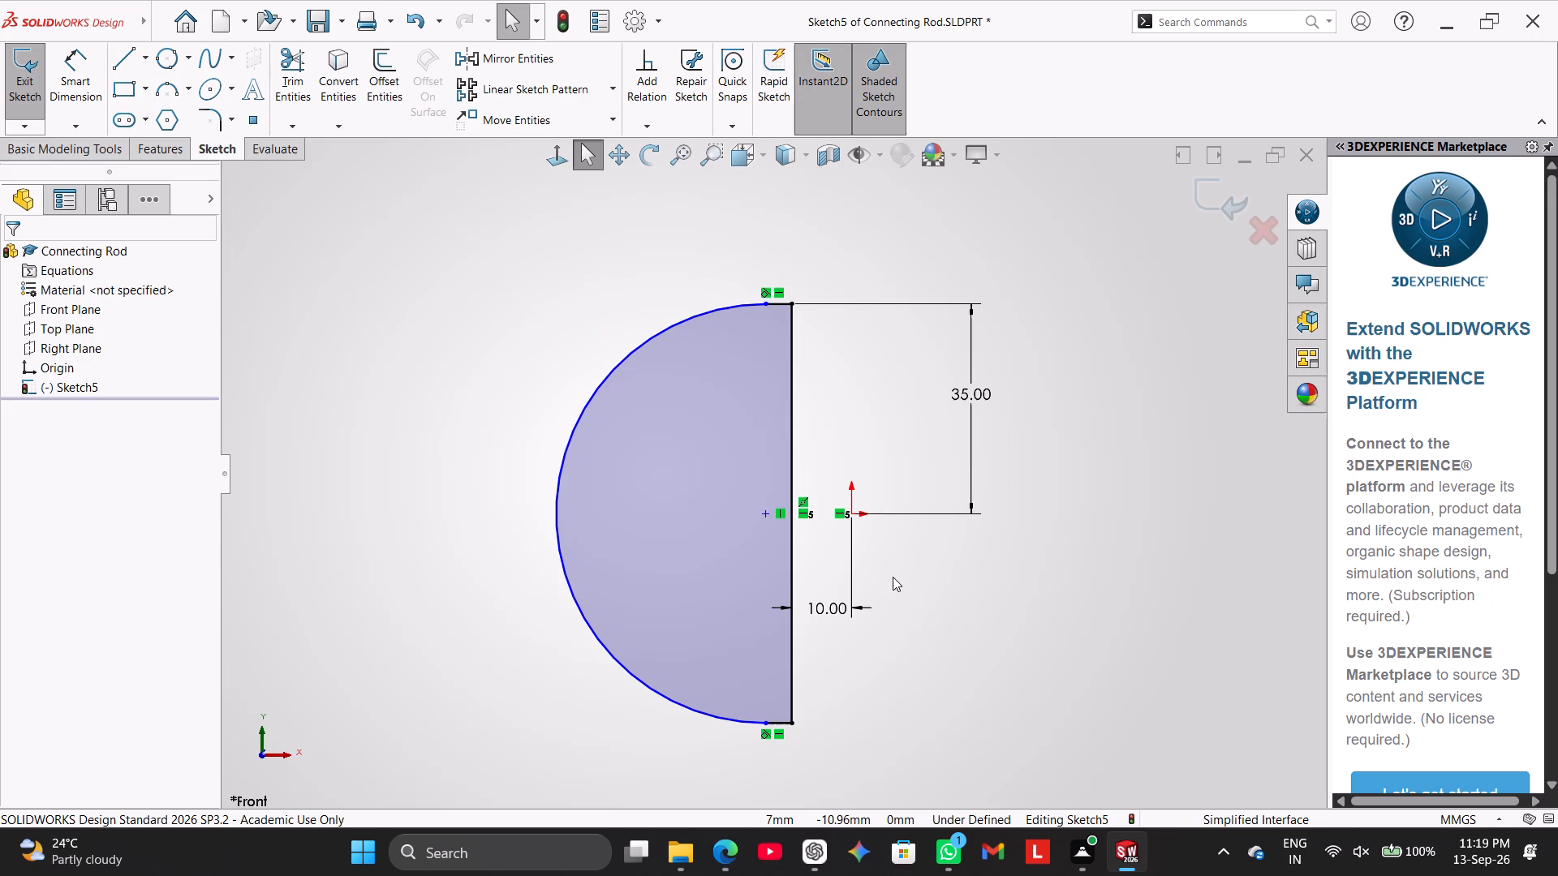
pyautogui.rightClick(975, 392)
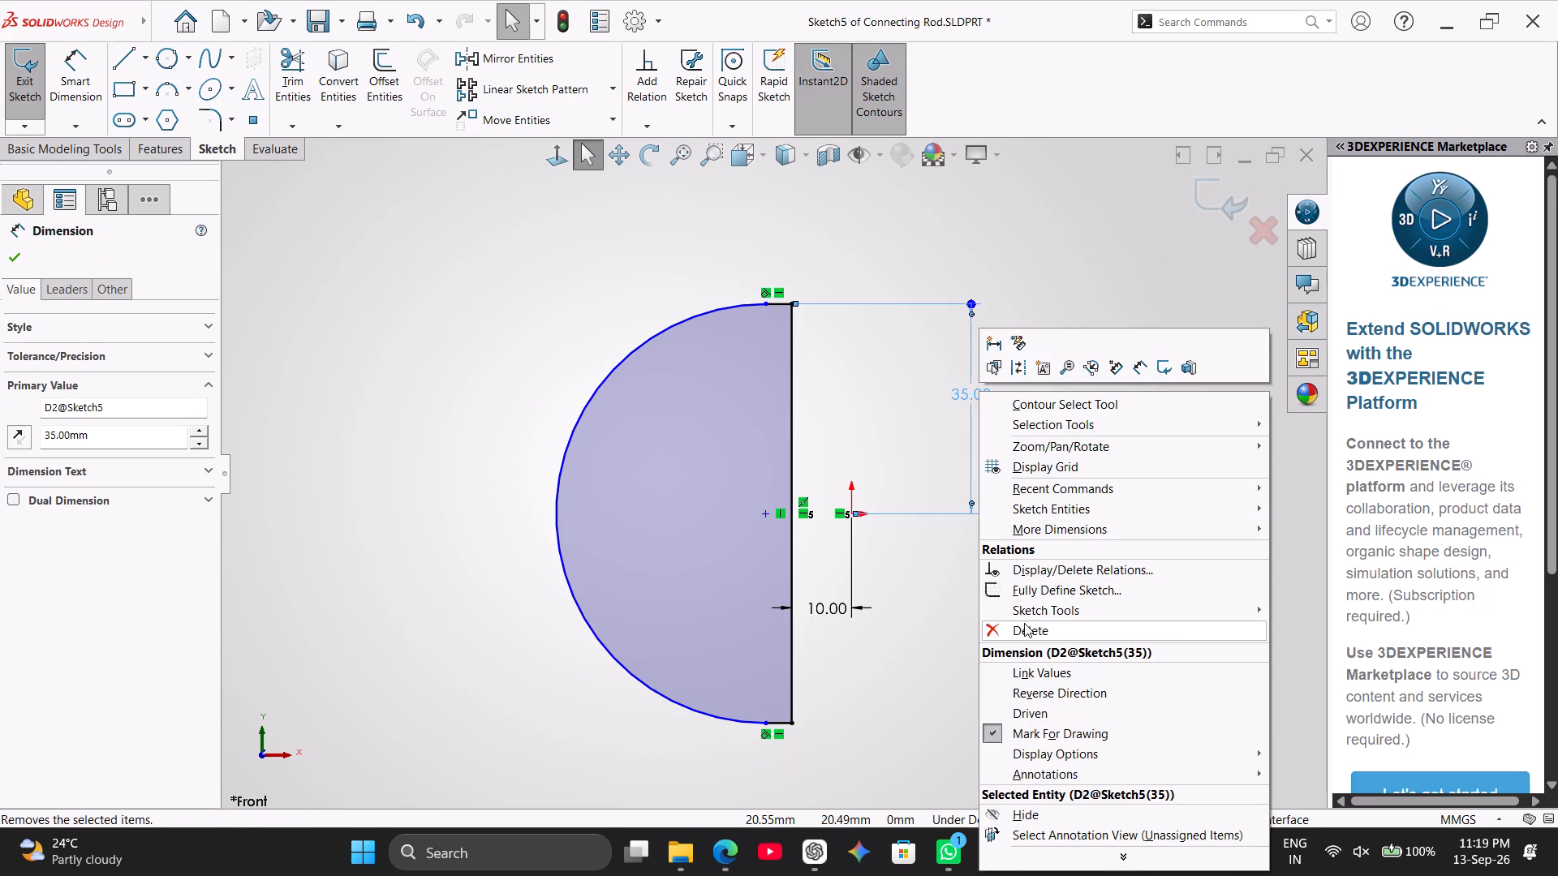
pyautogui.moveTo(1026, 629); pyautogui.dragTo(1018, 625)
# Dimension the vertical distance between the profile's lower and upper horizontal lines as 35 mm.
pyautogui.moveTo(84, 86); pyautogui.dragTo(85, 94)
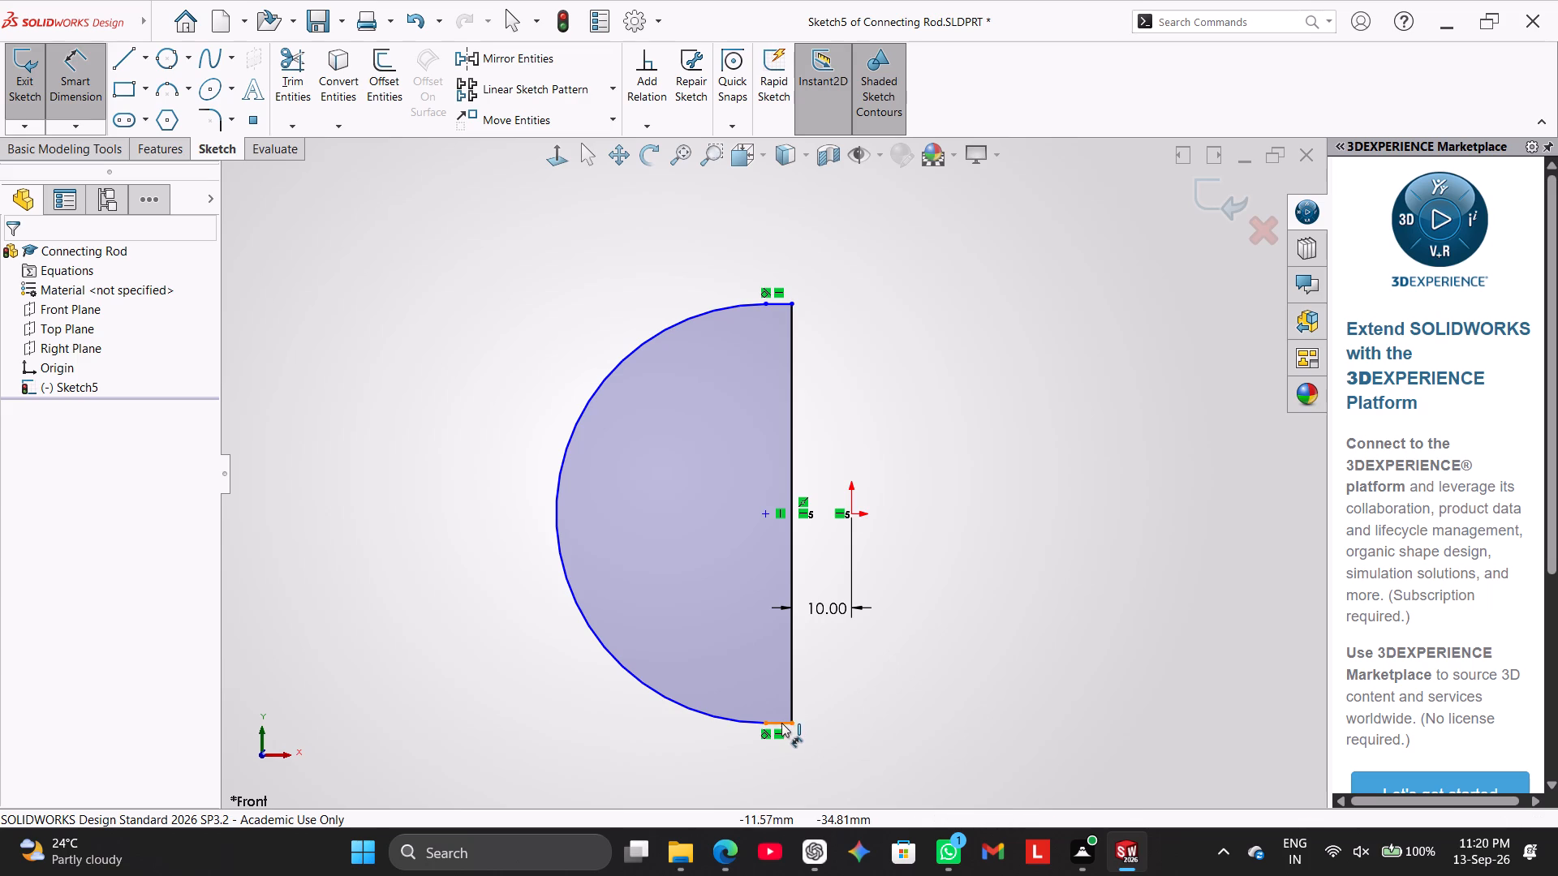
pyautogui.click(777, 723)
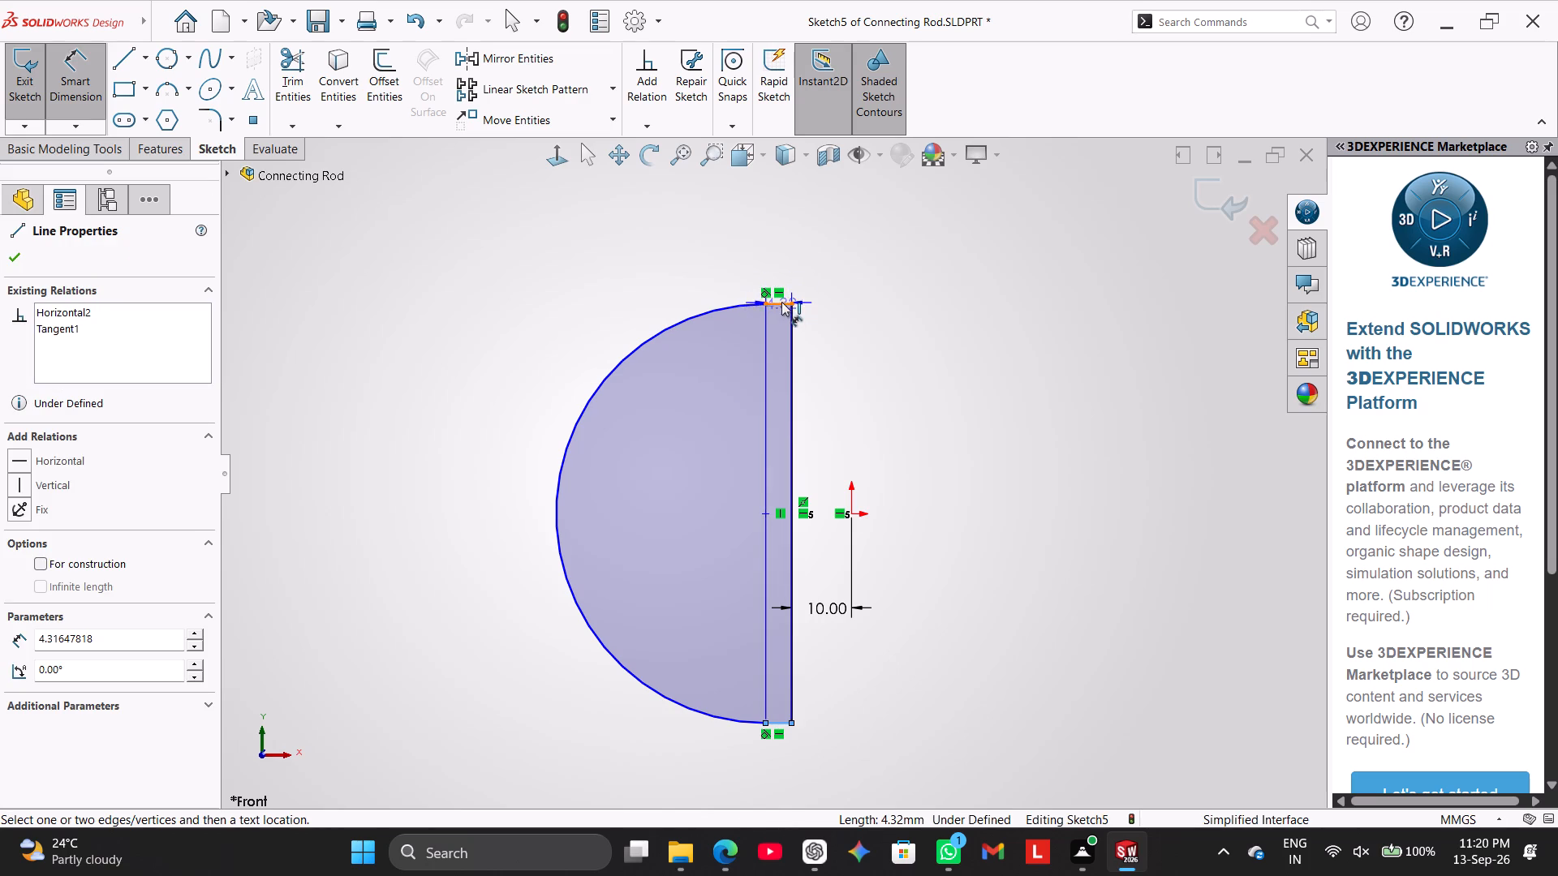
pyautogui.click(781, 302)
pyautogui.click(942, 498)
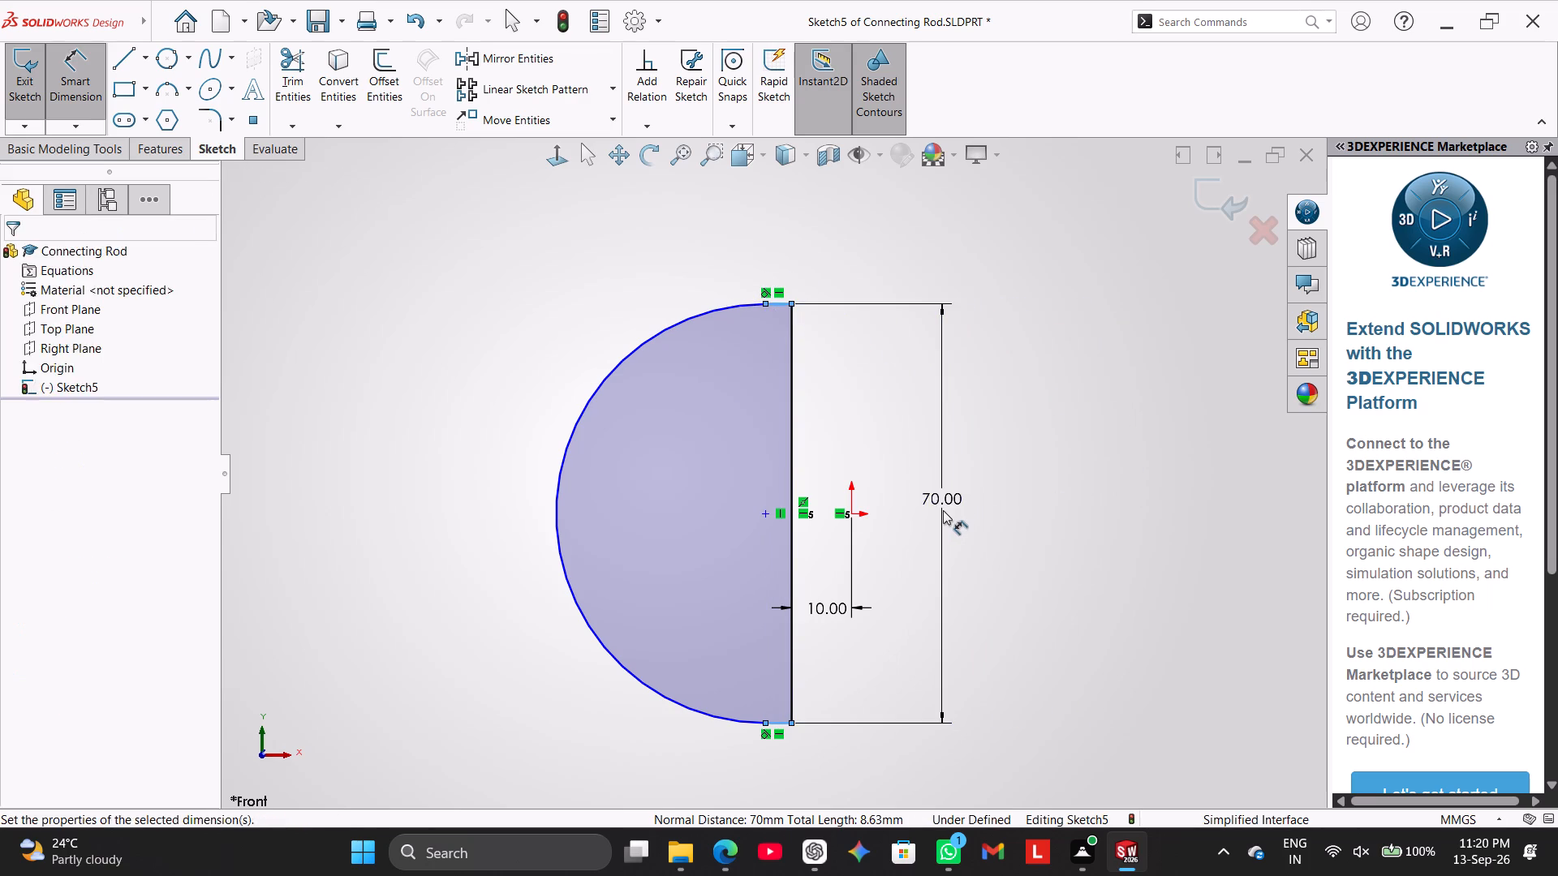
pyautogui.write('35')
pyautogui.press('Return')
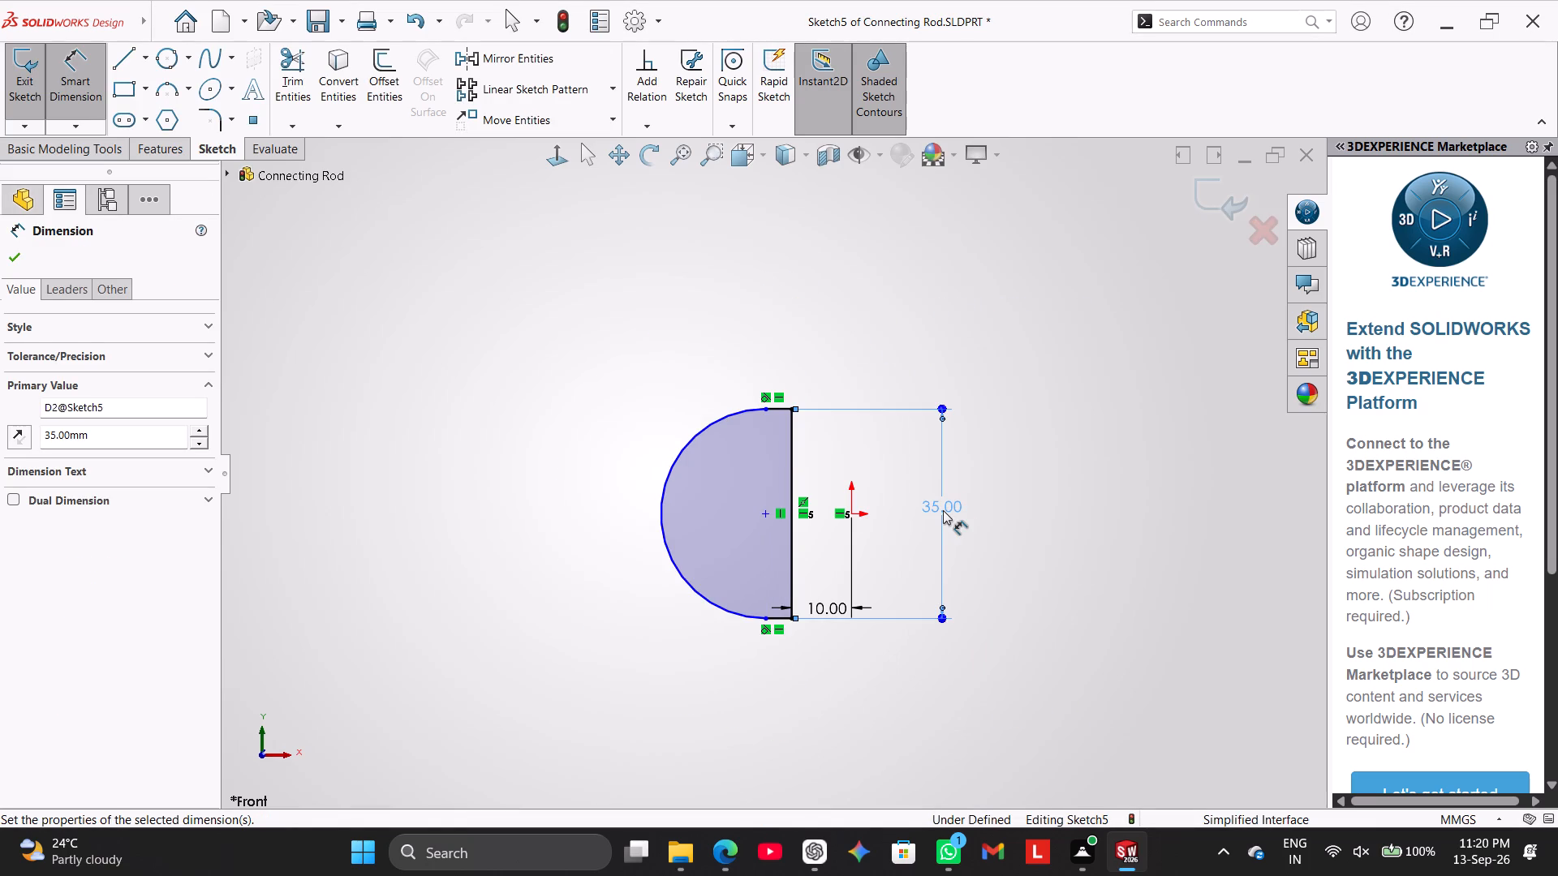
pyautogui.click(1021, 437)
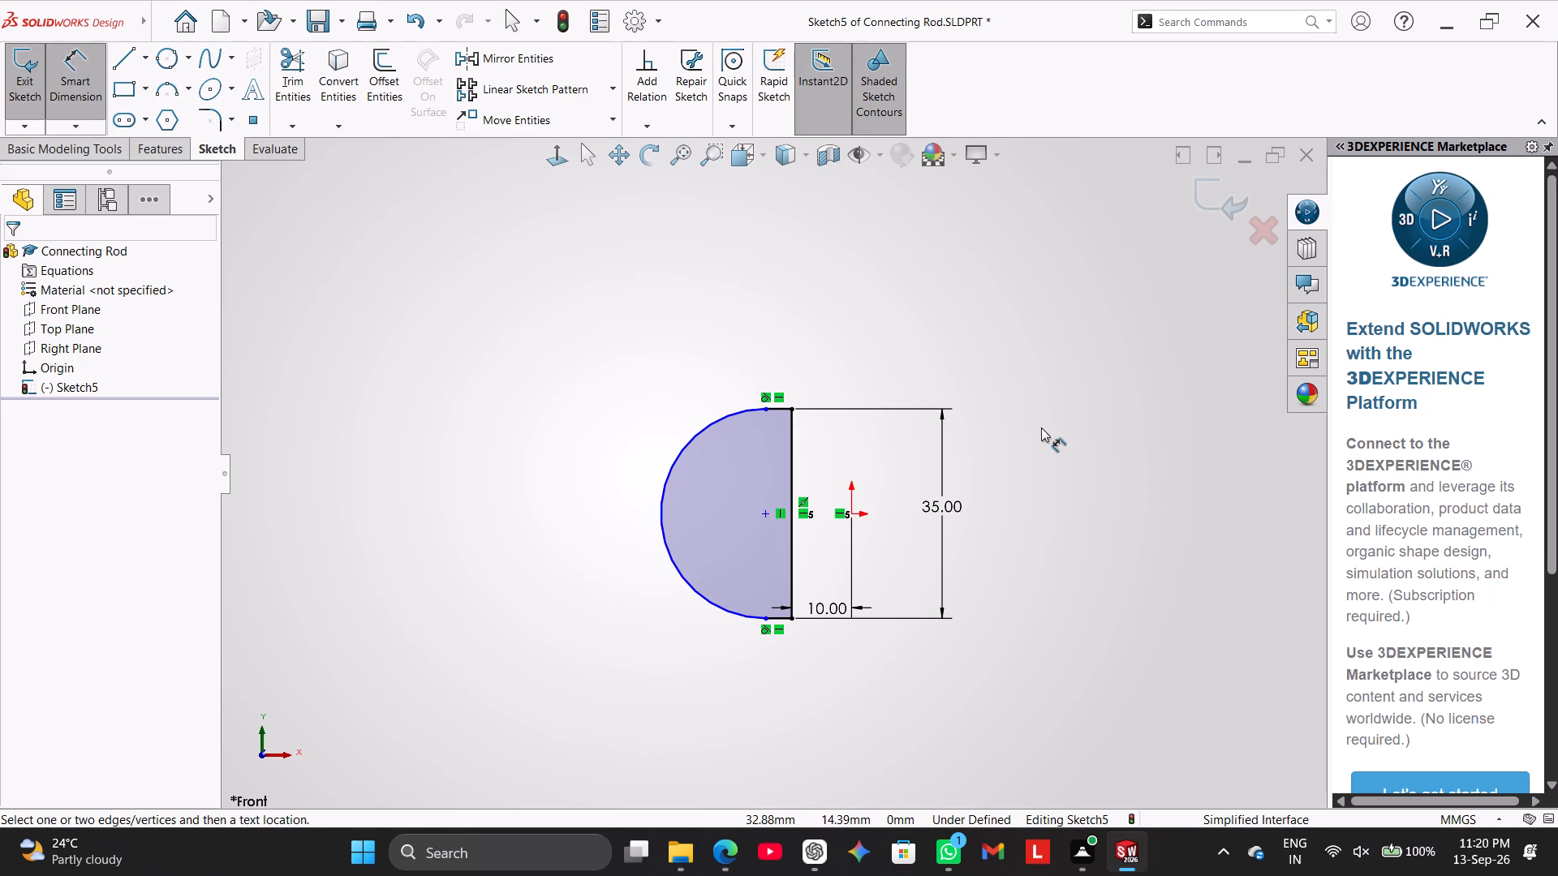
# Sketch a circle centred on the origin with a radius of about 26 mm, overlapping the D-profile.
pyautogui.moveTo(553, 413); pyautogui.dragTo(554, 404, button='right')
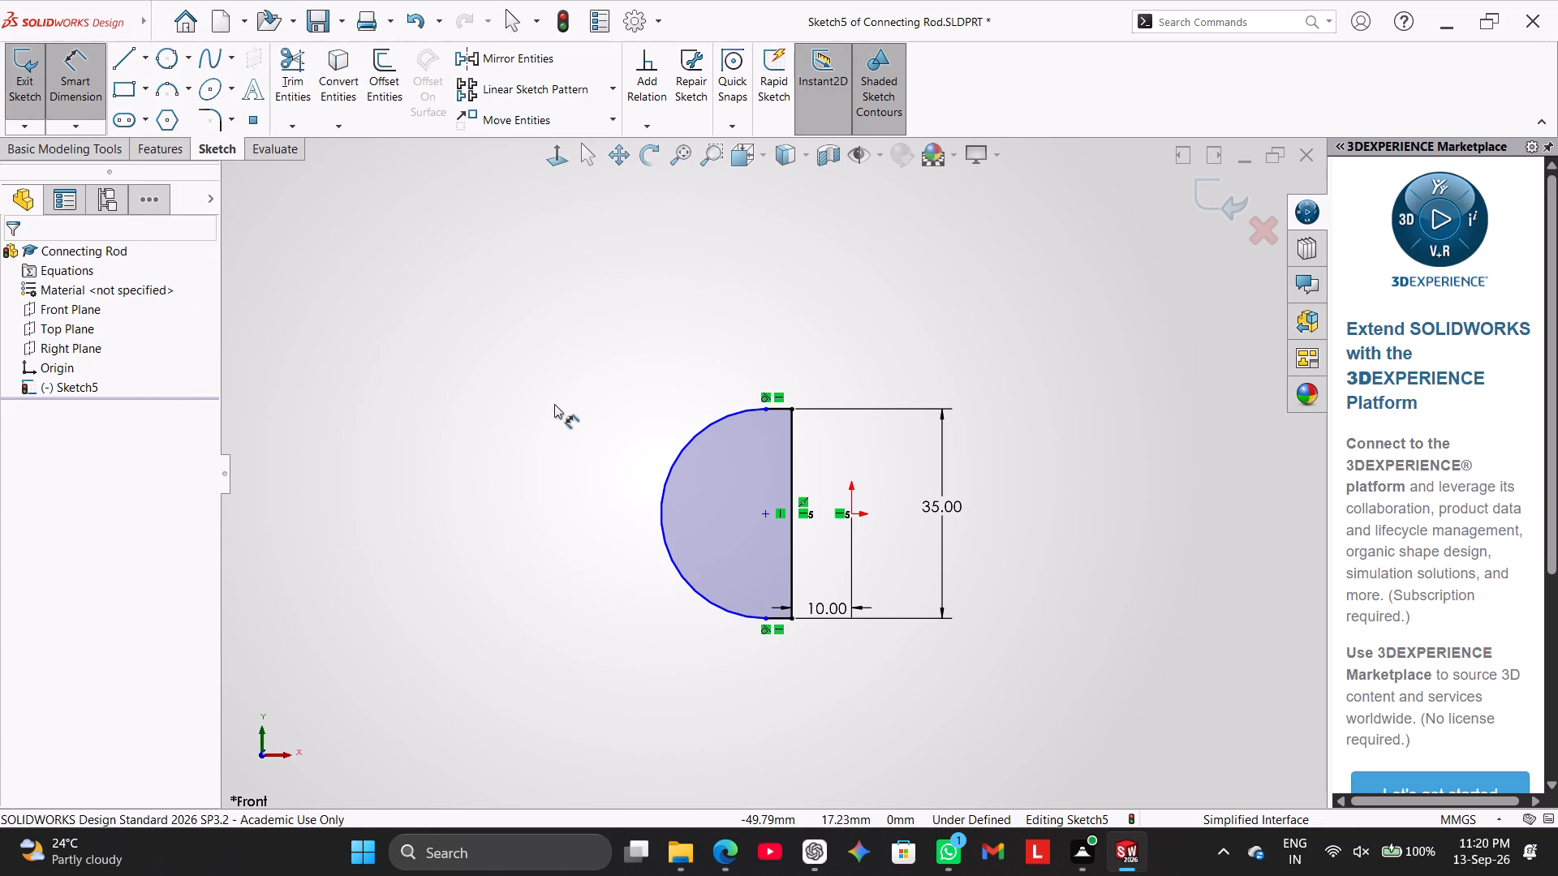
pyautogui.moveTo(554, 404); pyautogui.dragTo(573, 298, button='right')
pyautogui.click(854, 512)
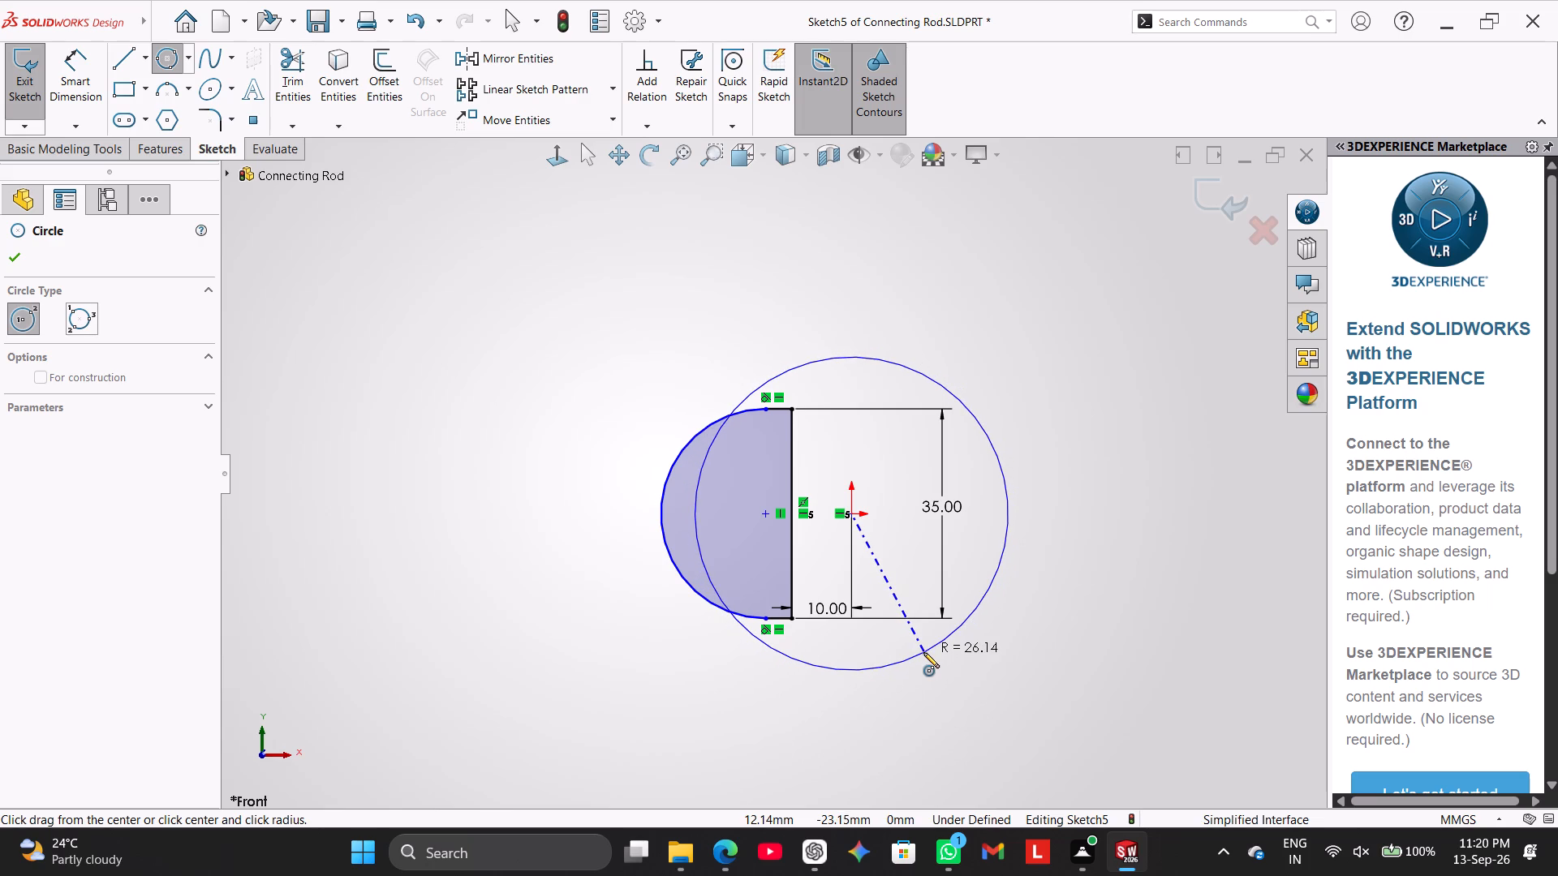
pyautogui.click(923, 652)
pyautogui.rightClick(1132, 432)
pyautogui.click(1154, 438)
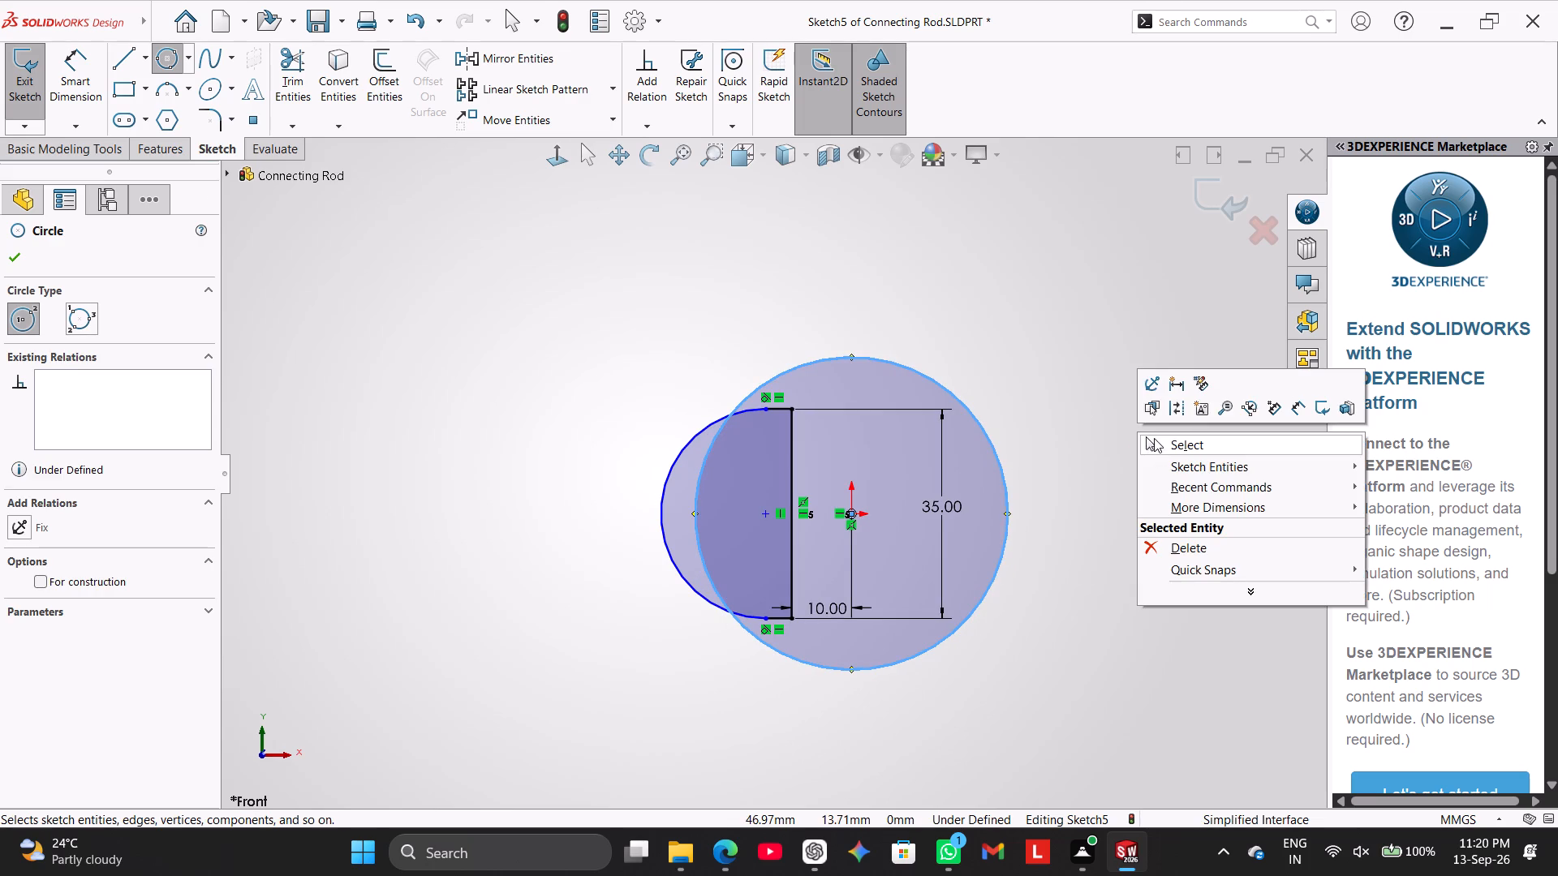
# Dimension the origin-centred circle's diameter as 50 mm.
pyautogui.click(63, 78)
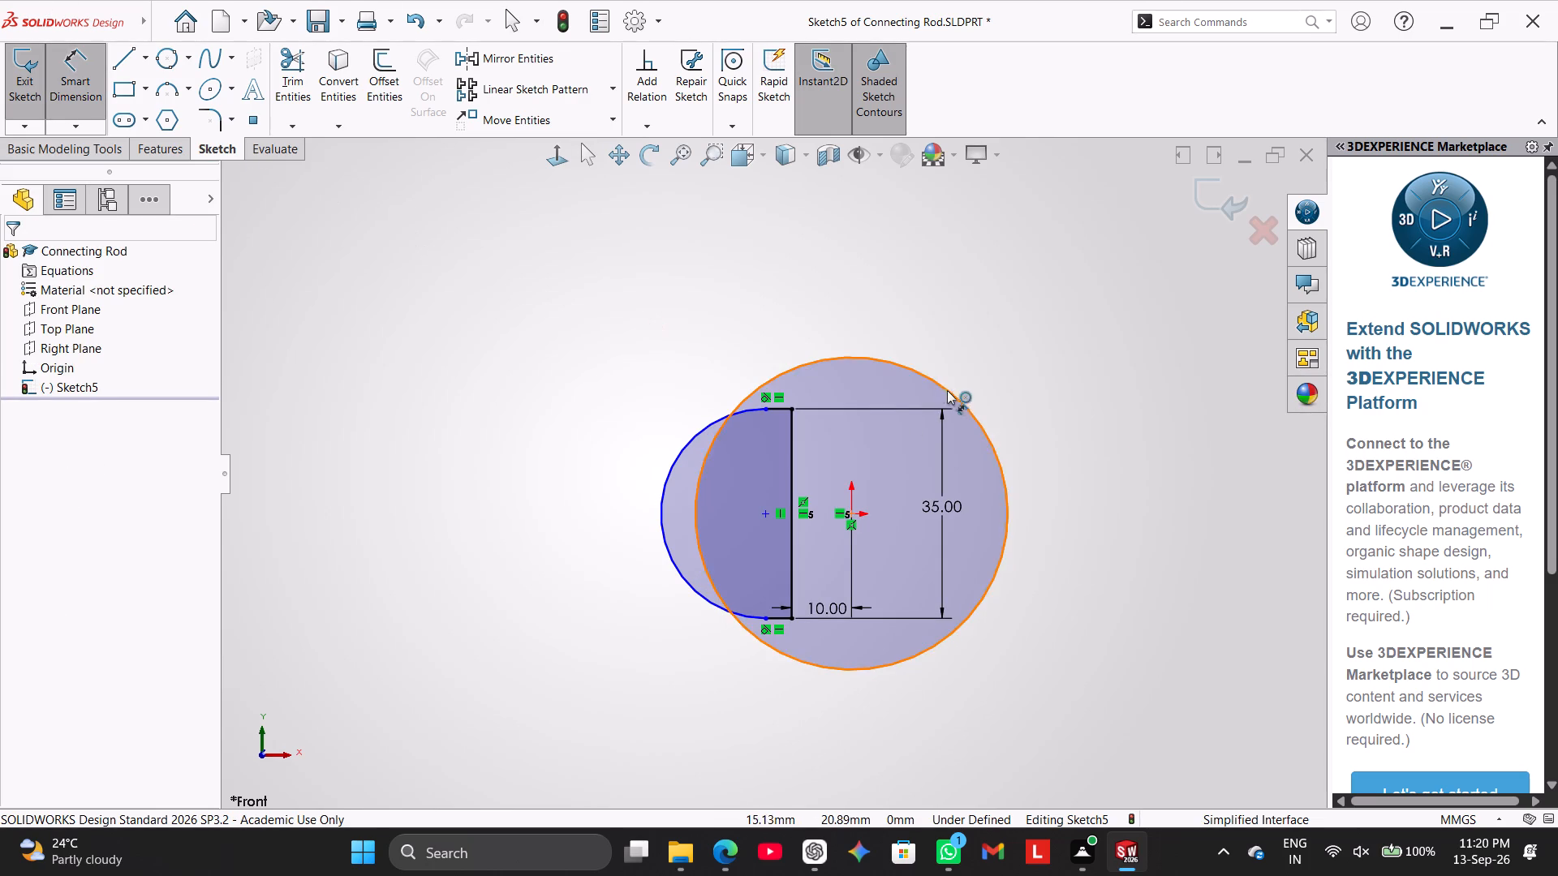
pyautogui.click(939, 383)
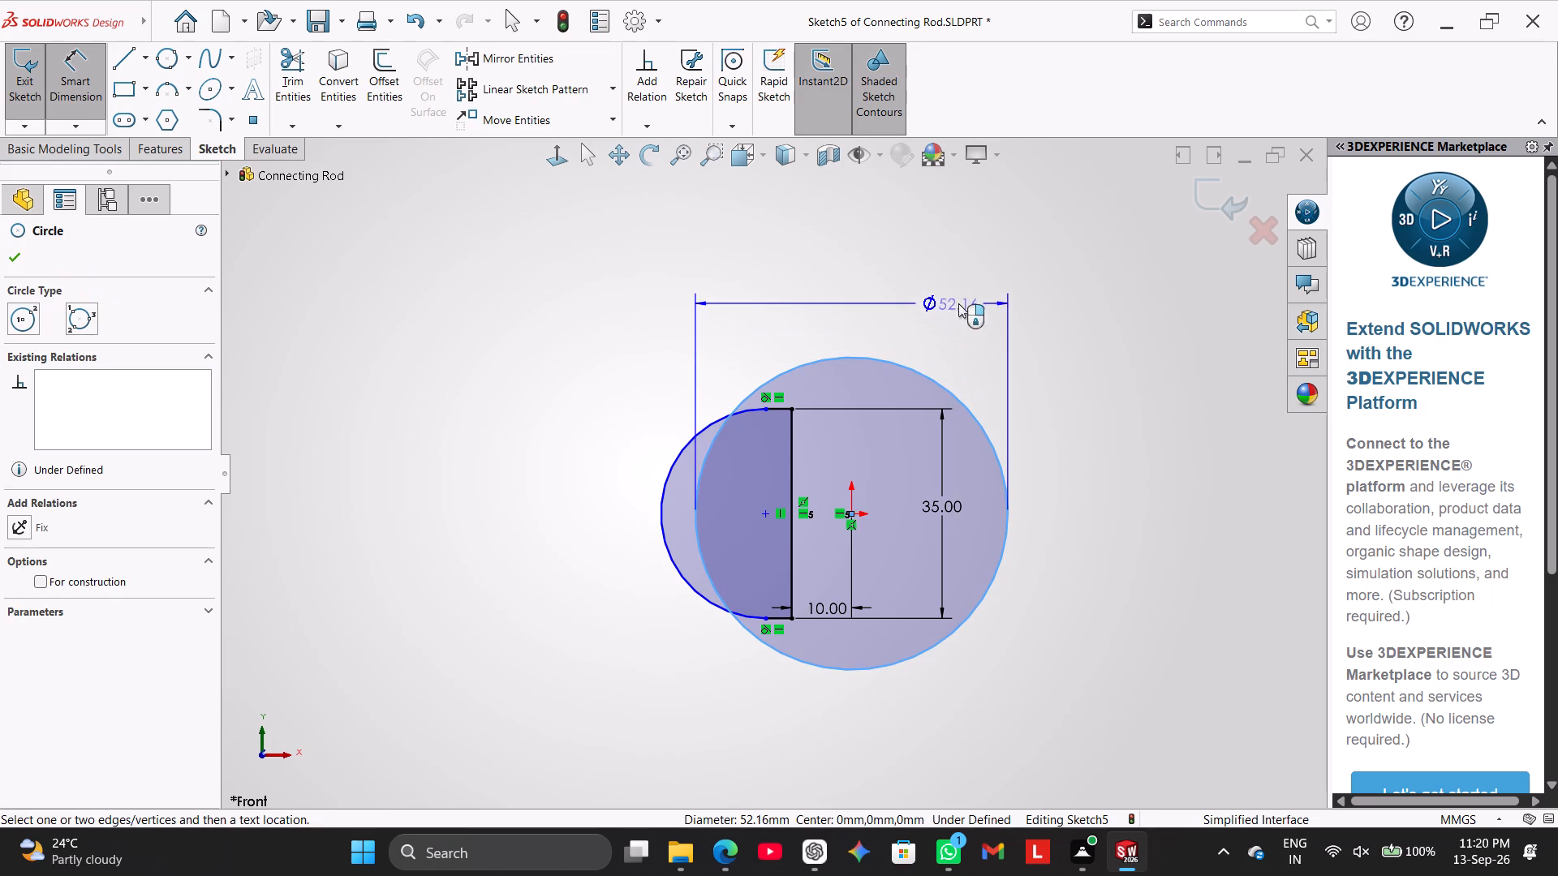
pyautogui.click(1062, 310)
pyautogui.write('50')
pyautogui.press('Return')
pyautogui.rightClick(862, 252)
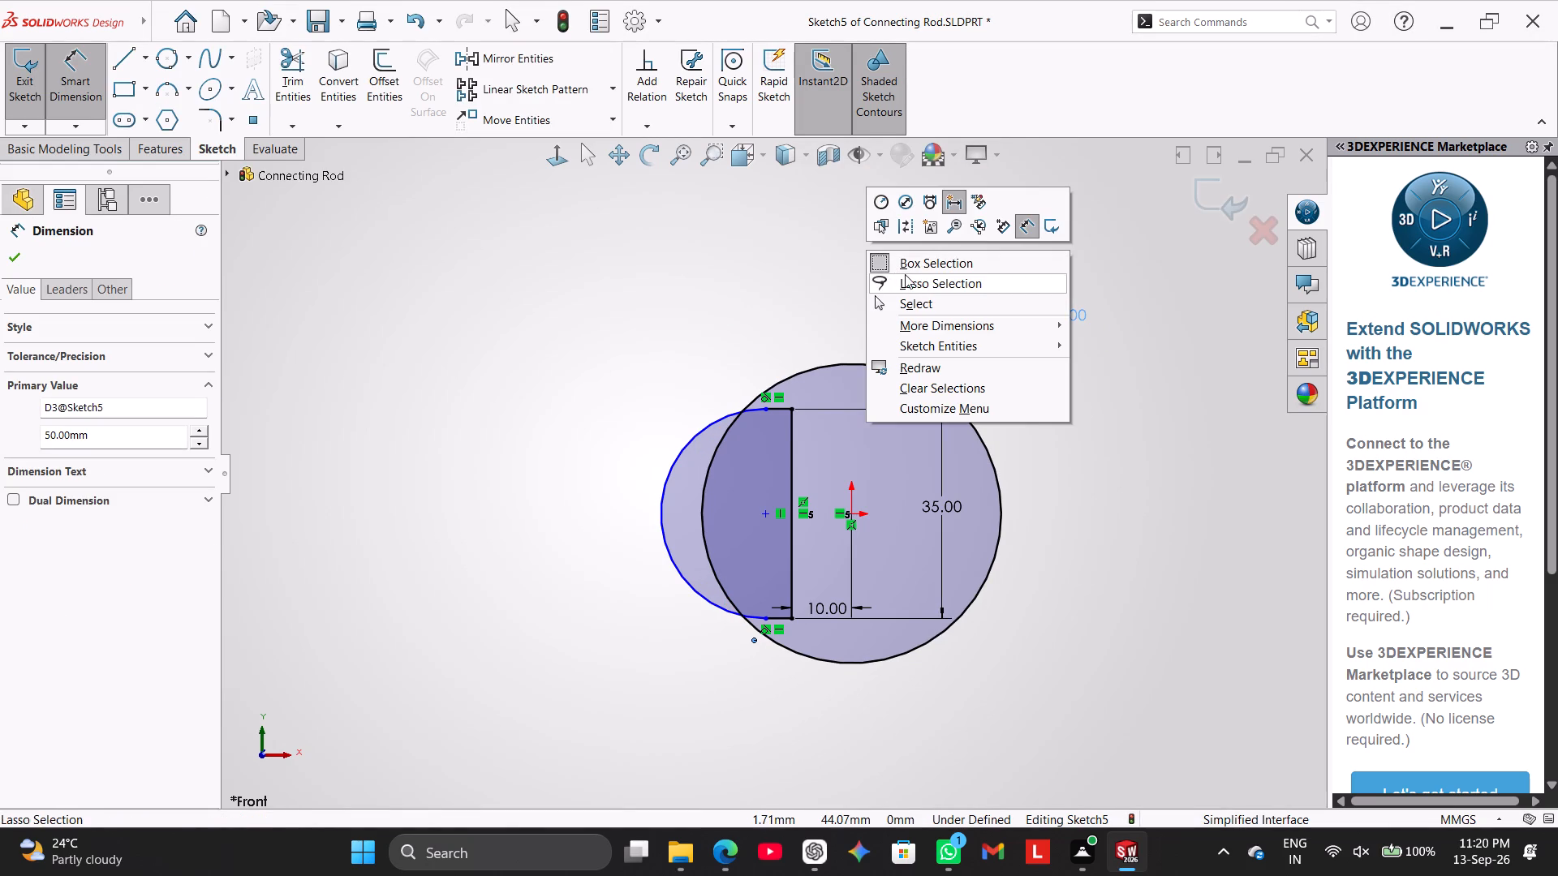
pyautogui.click(929, 311)
# Trim away the D-profile's curved arc, including its short remnants inside the circle at the upper and lower horizontal lines.
pyautogui.scroll(-2, 791, 316)
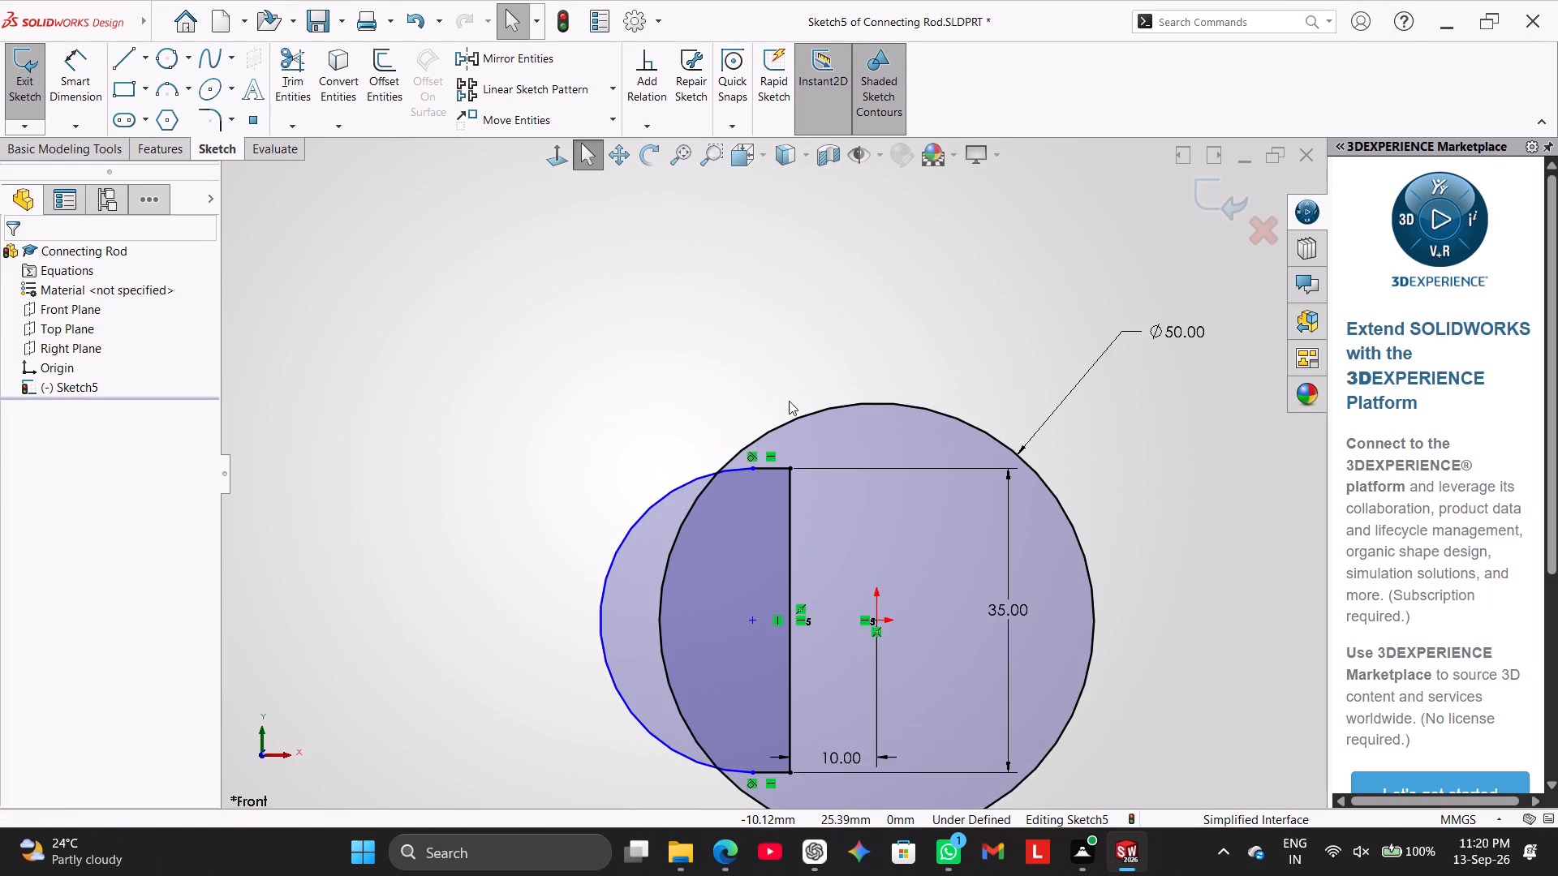
pyautogui.scroll(1, 789, 404)
pyautogui.moveTo(299, 65); pyautogui.dragTo(311, 91)
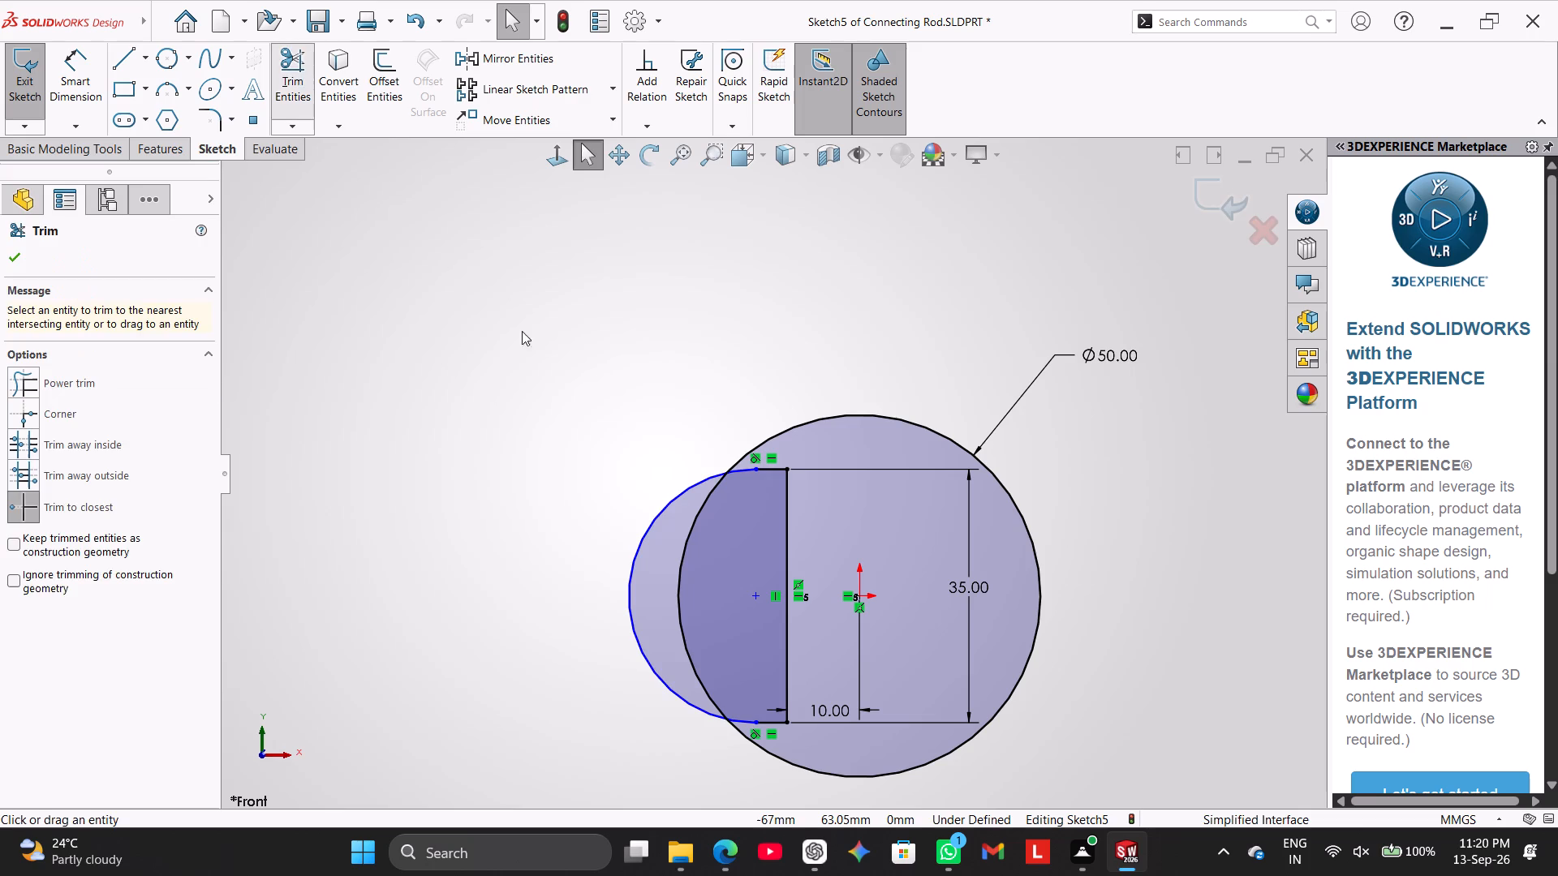
pyautogui.click(663, 510)
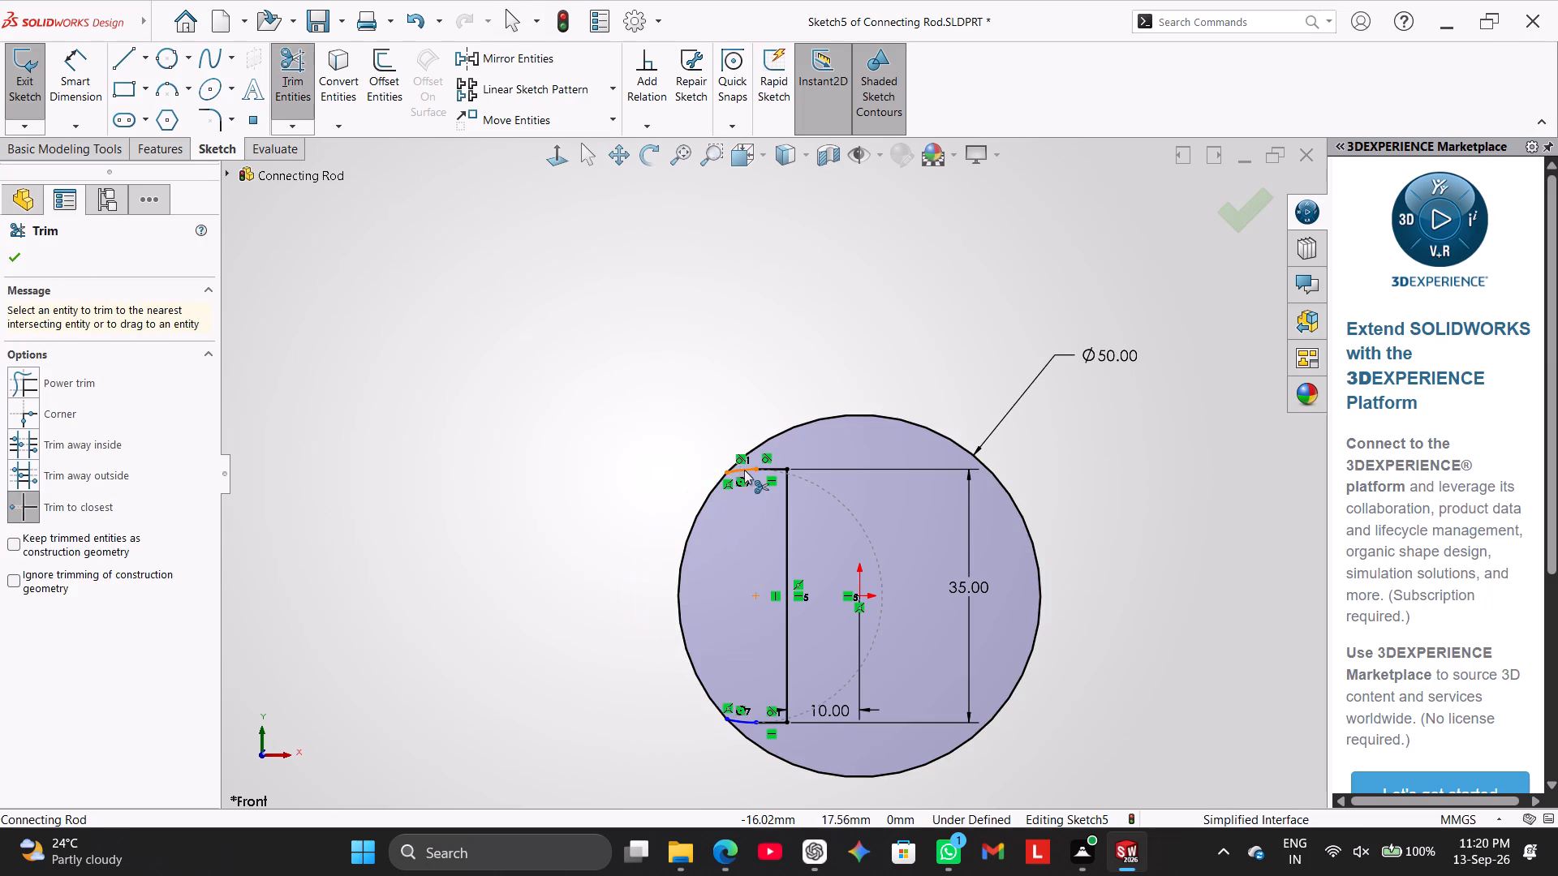
pyautogui.click(744, 470)
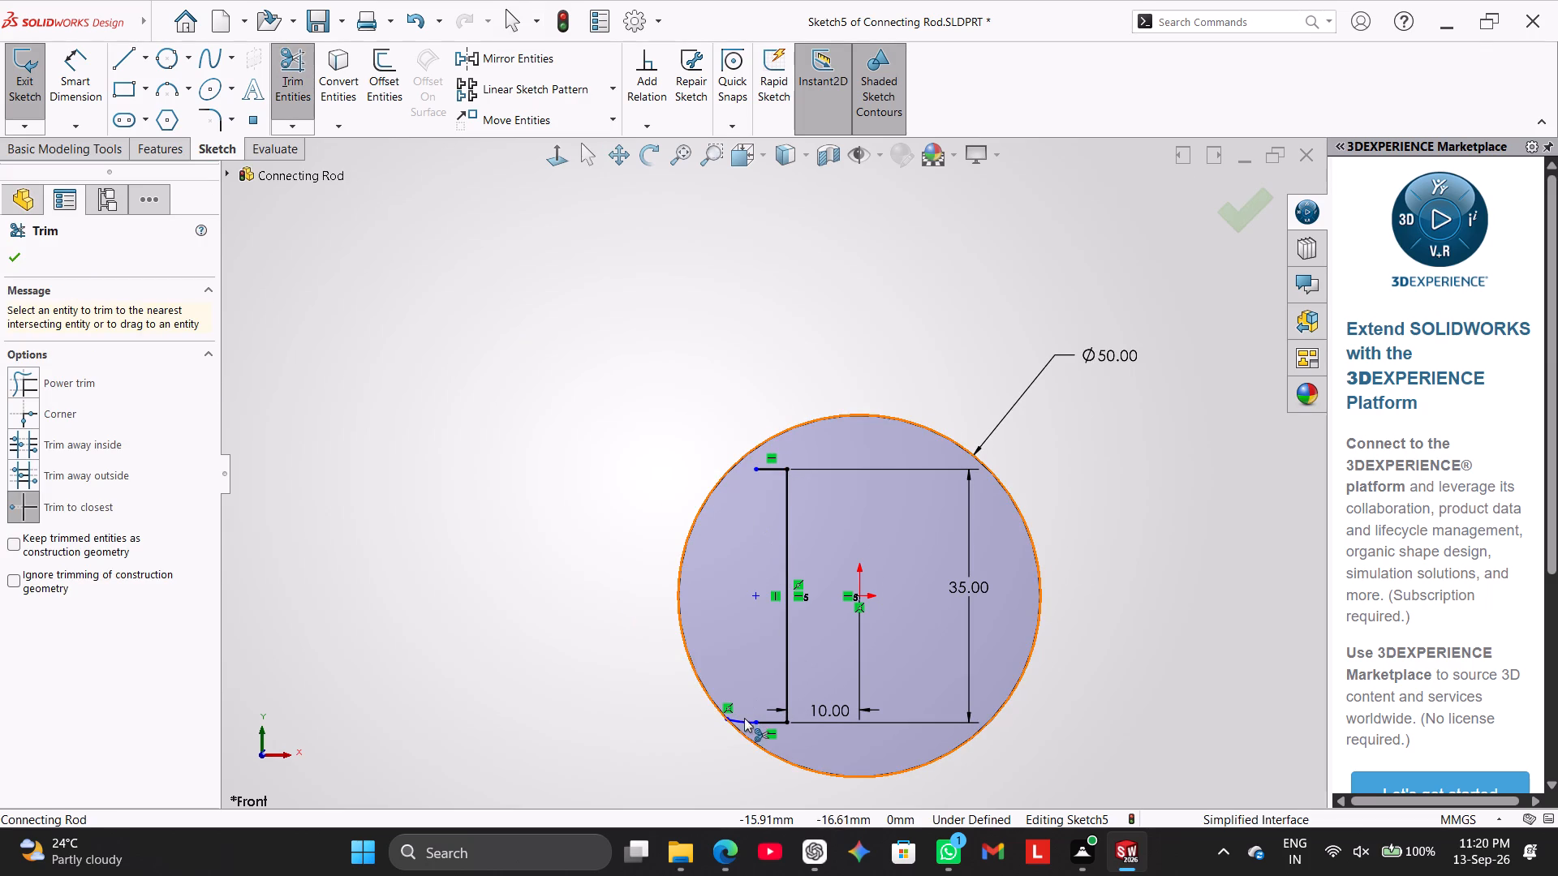
pyautogui.click(742, 719)
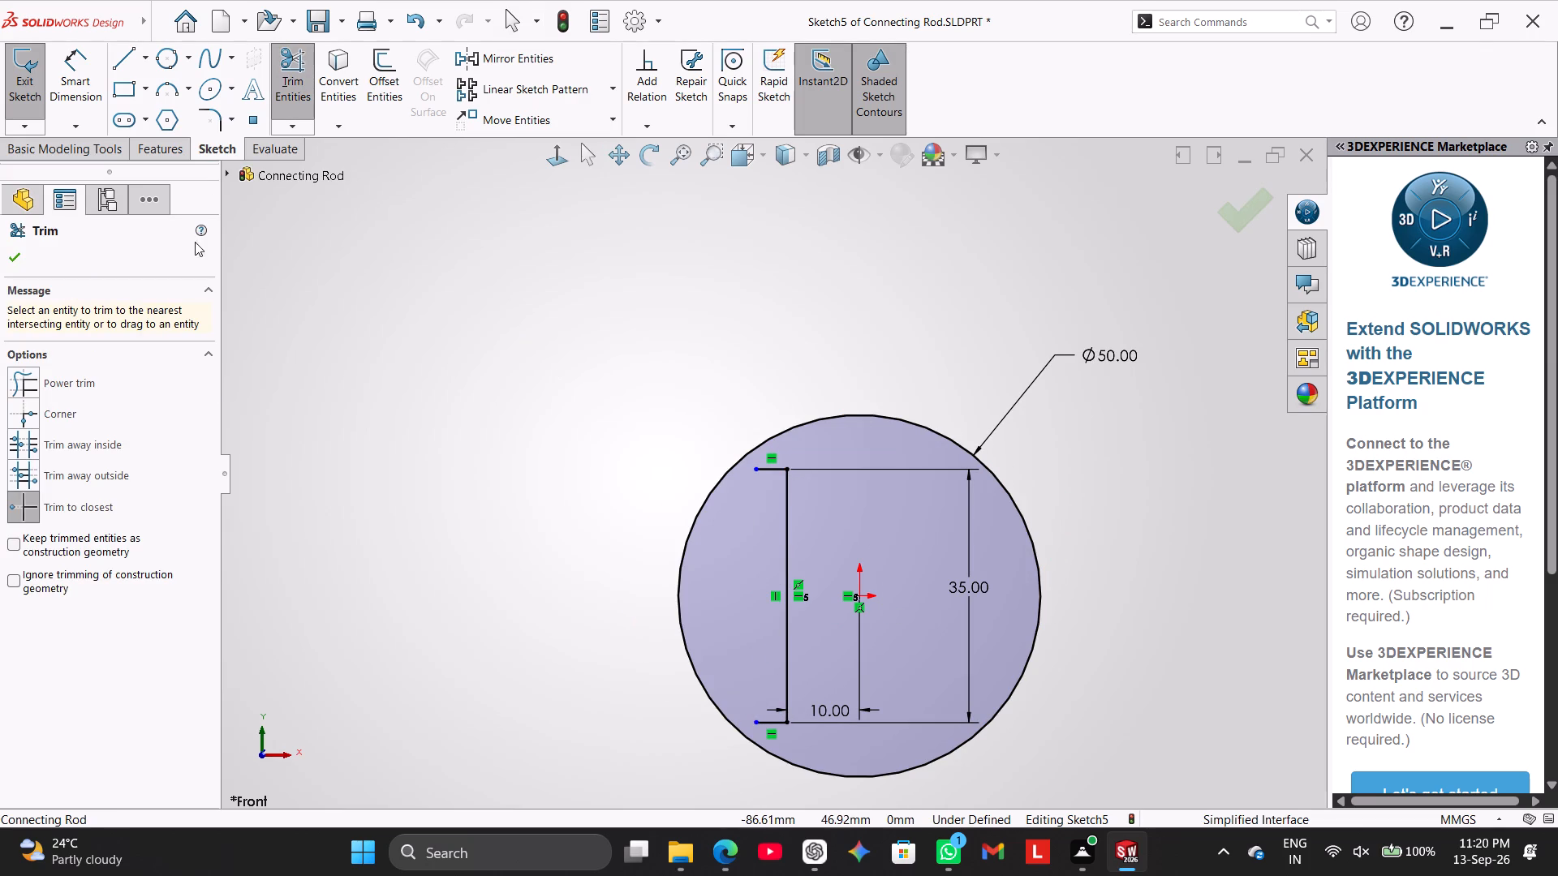
pyautogui.rightClick(380, 324)
pyautogui.click(437, 376)
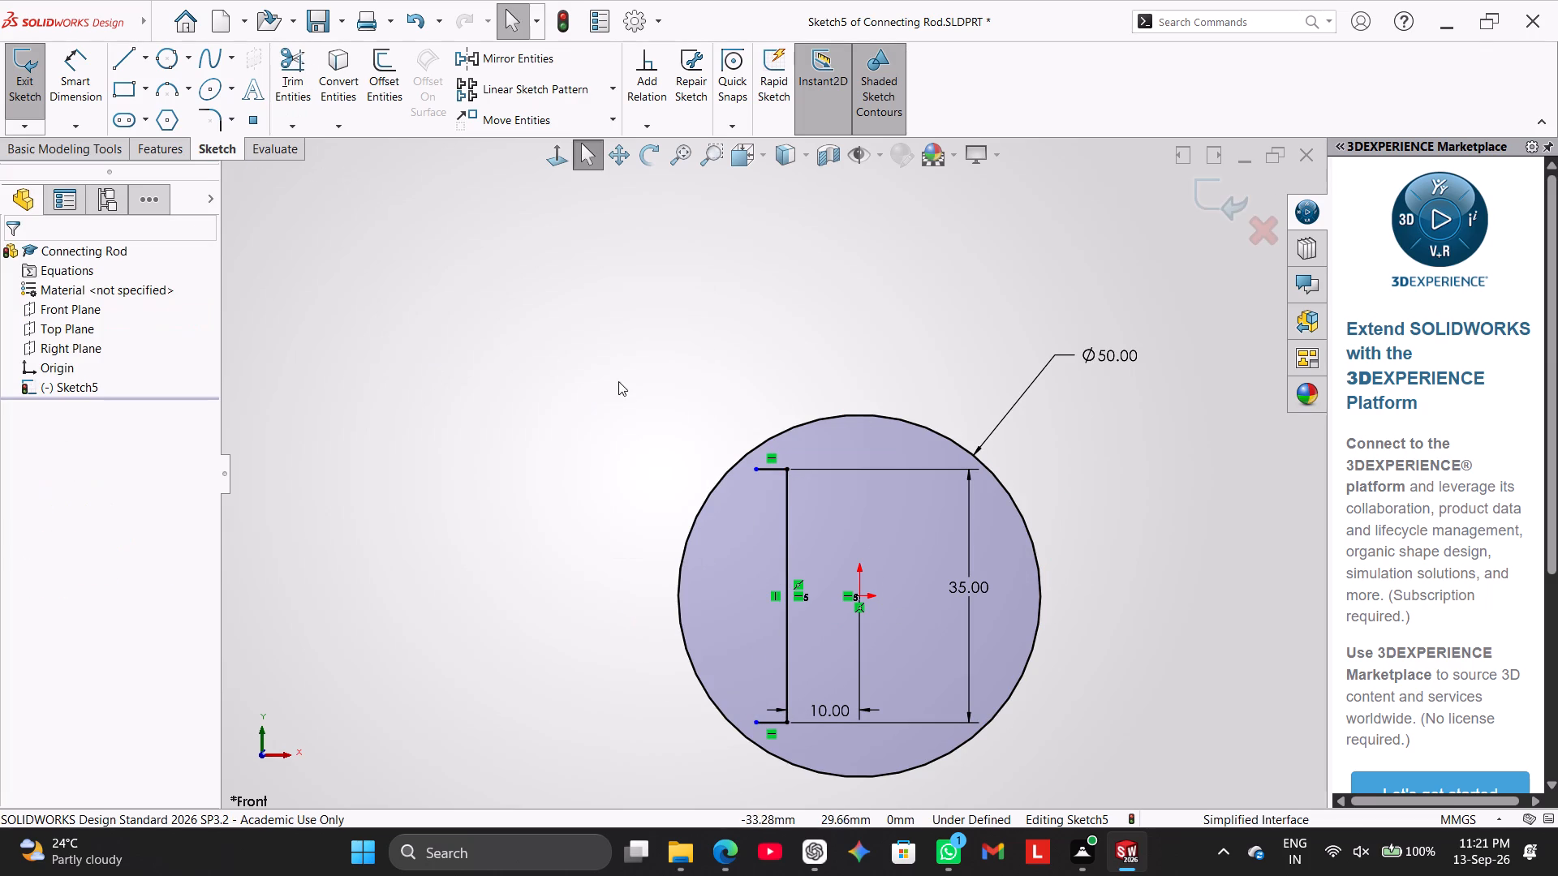
# Extend the profile's upper horizontal line outward to meet the circle, away from the origin.
pyautogui.moveTo(280, 119); pyautogui.dragTo(288, 122)
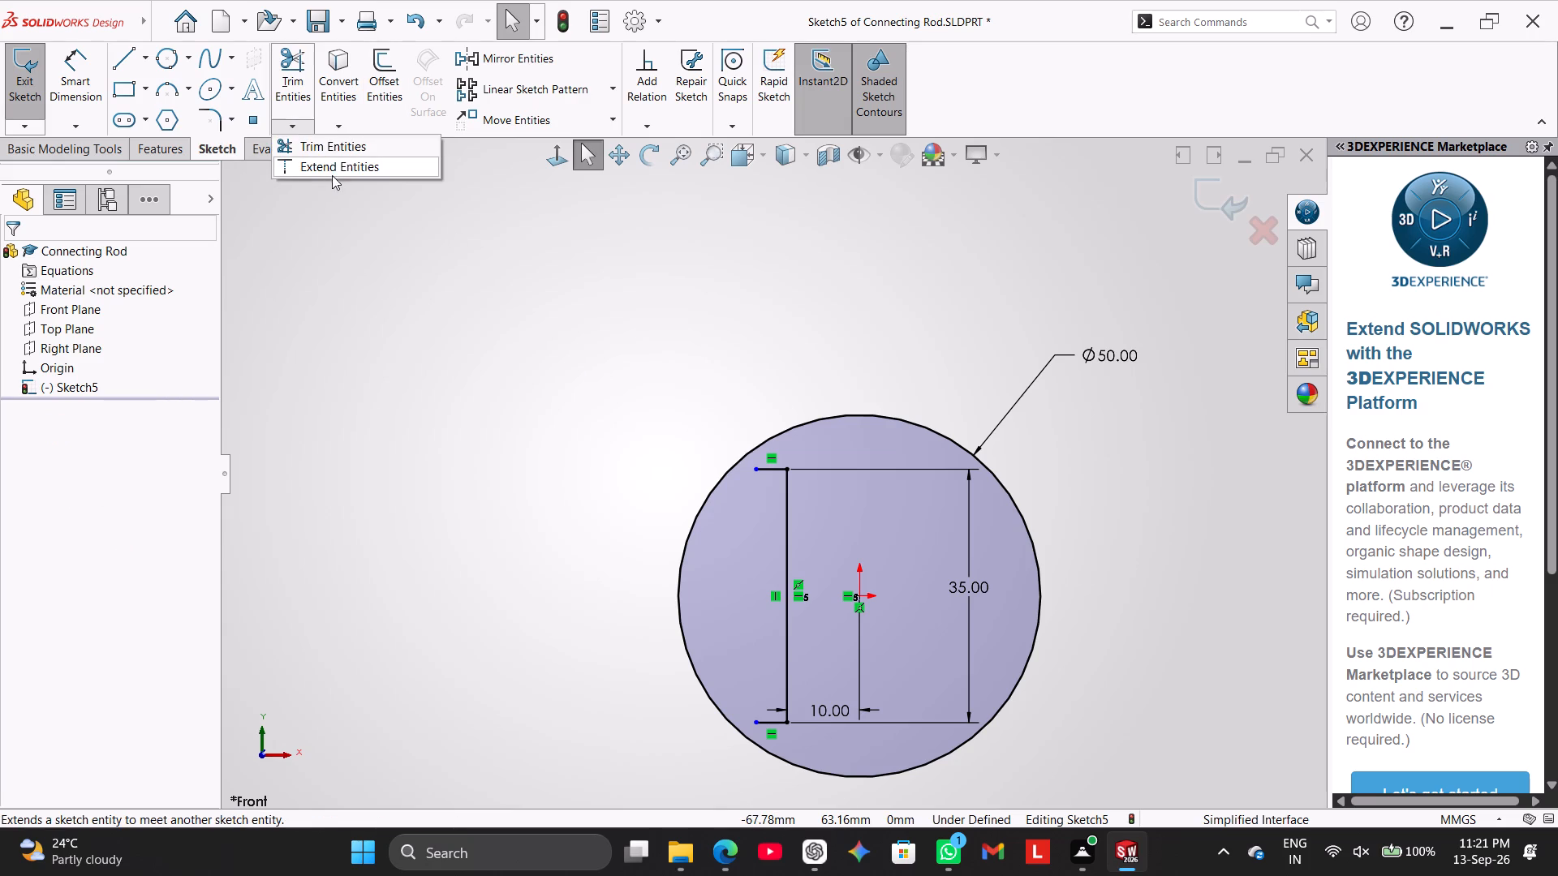
pyautogui.click(332, 175)
pyautogui.click(768, 470)
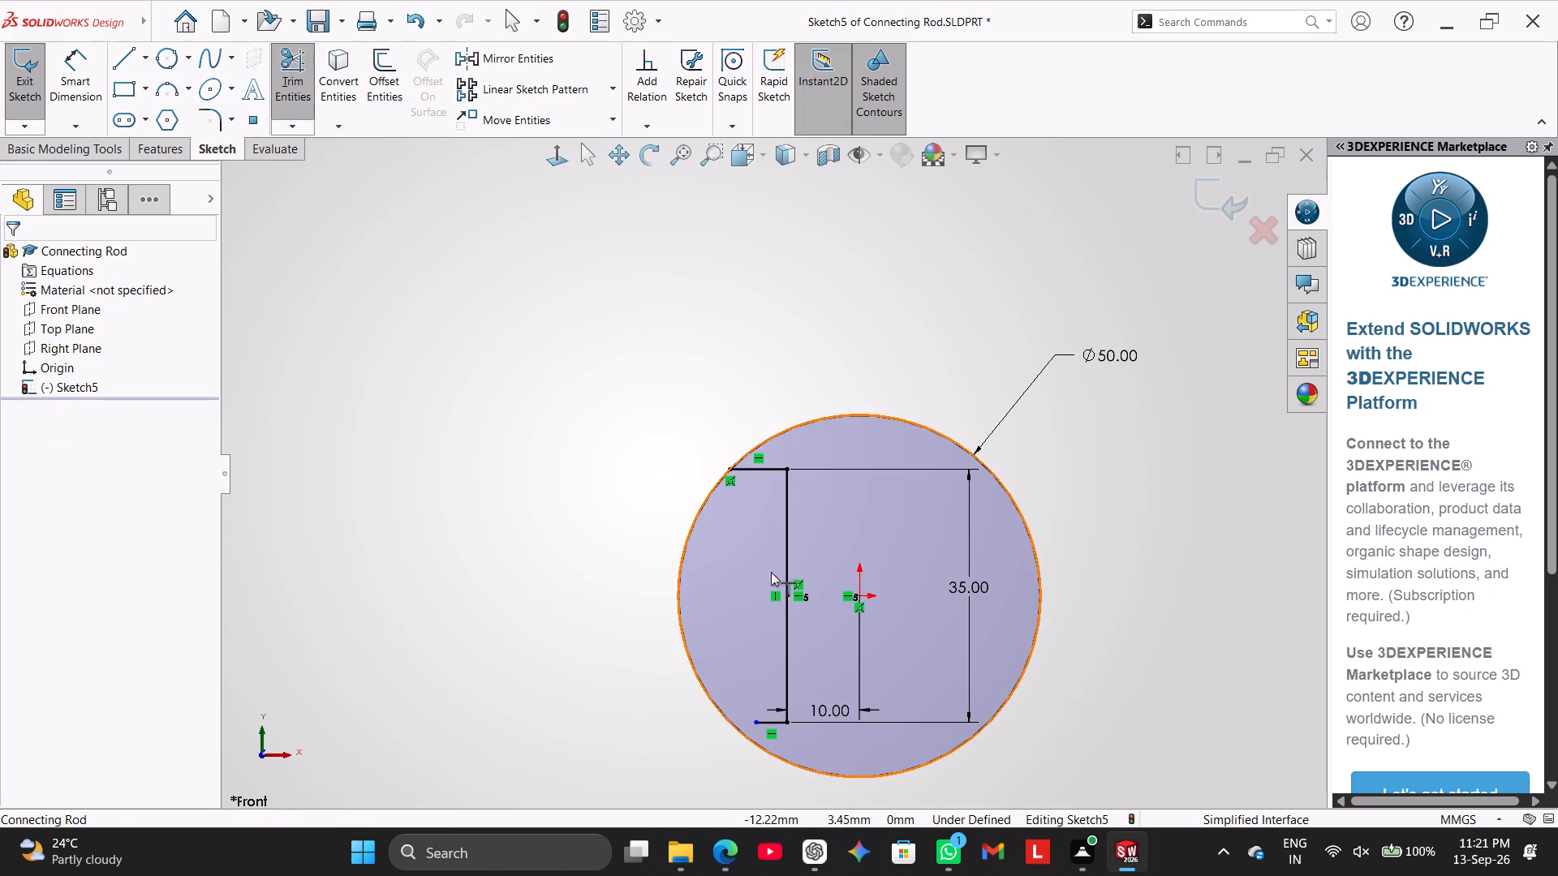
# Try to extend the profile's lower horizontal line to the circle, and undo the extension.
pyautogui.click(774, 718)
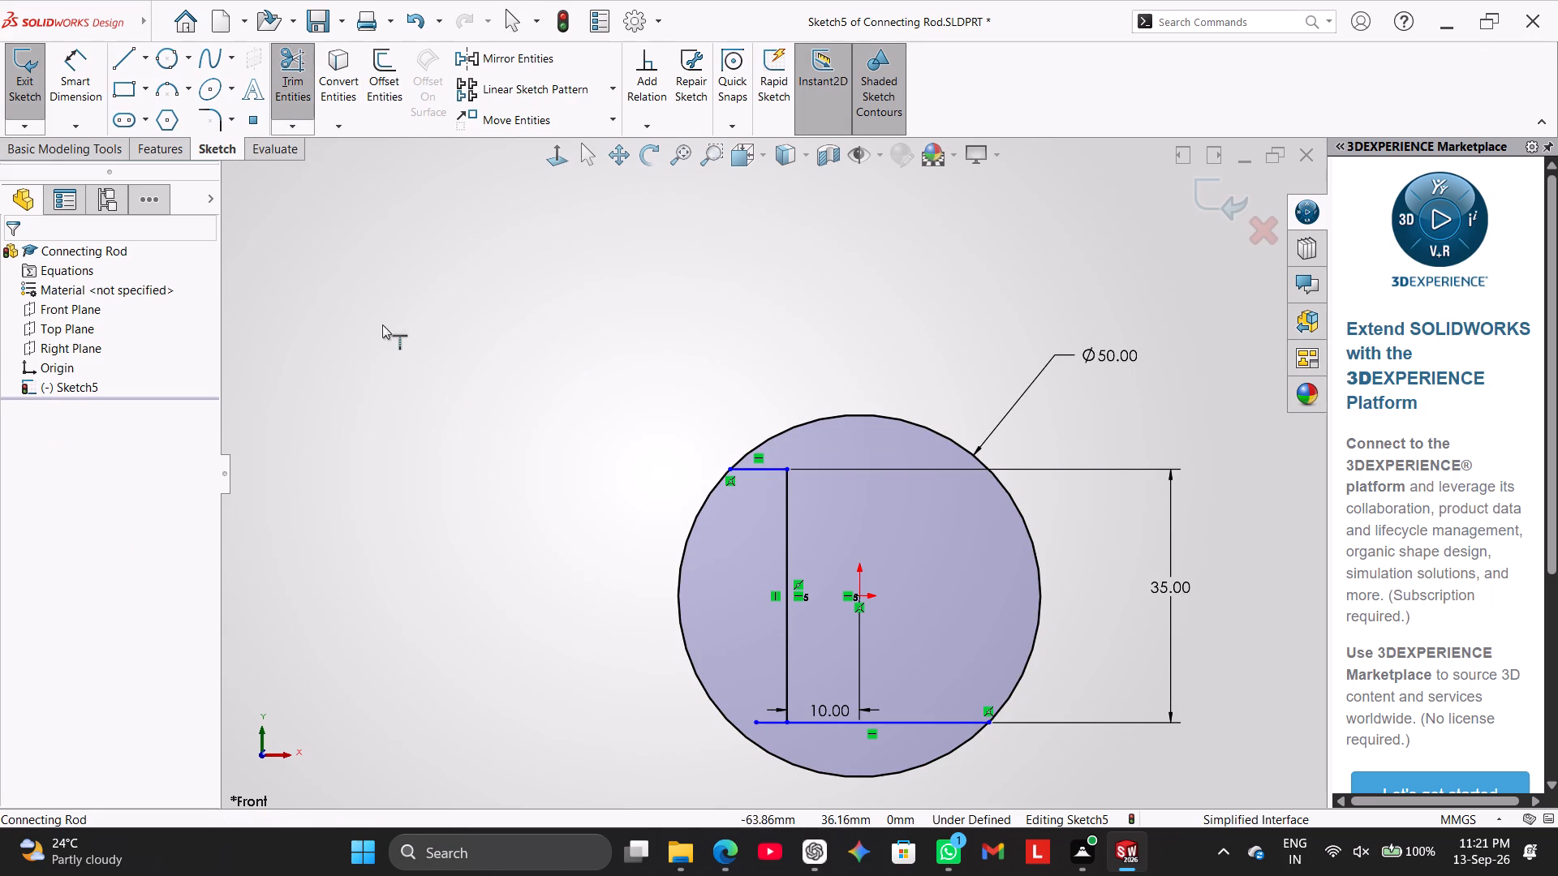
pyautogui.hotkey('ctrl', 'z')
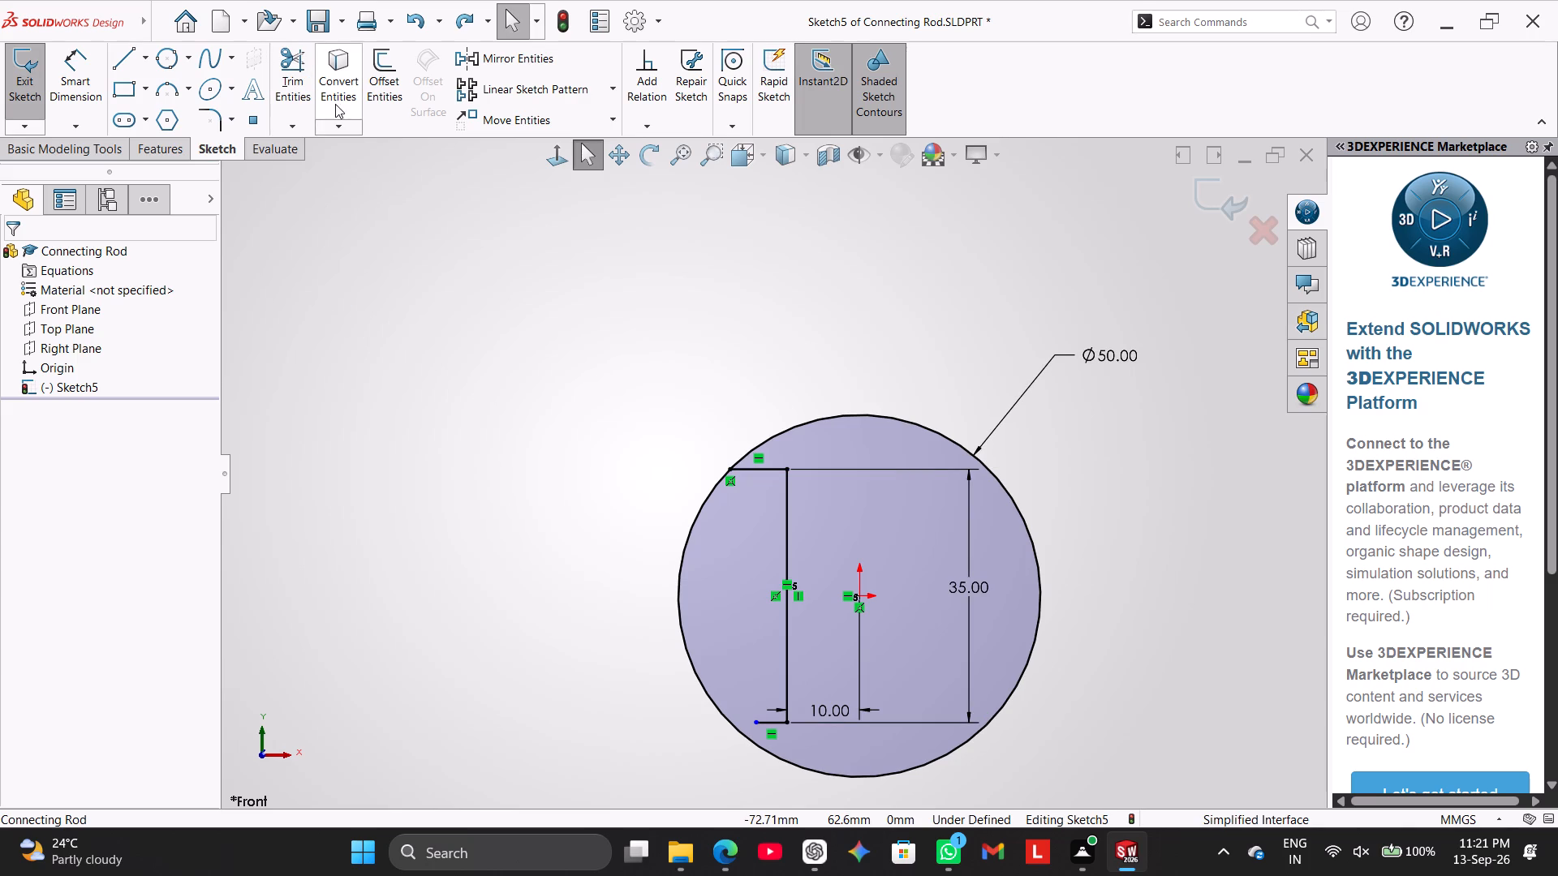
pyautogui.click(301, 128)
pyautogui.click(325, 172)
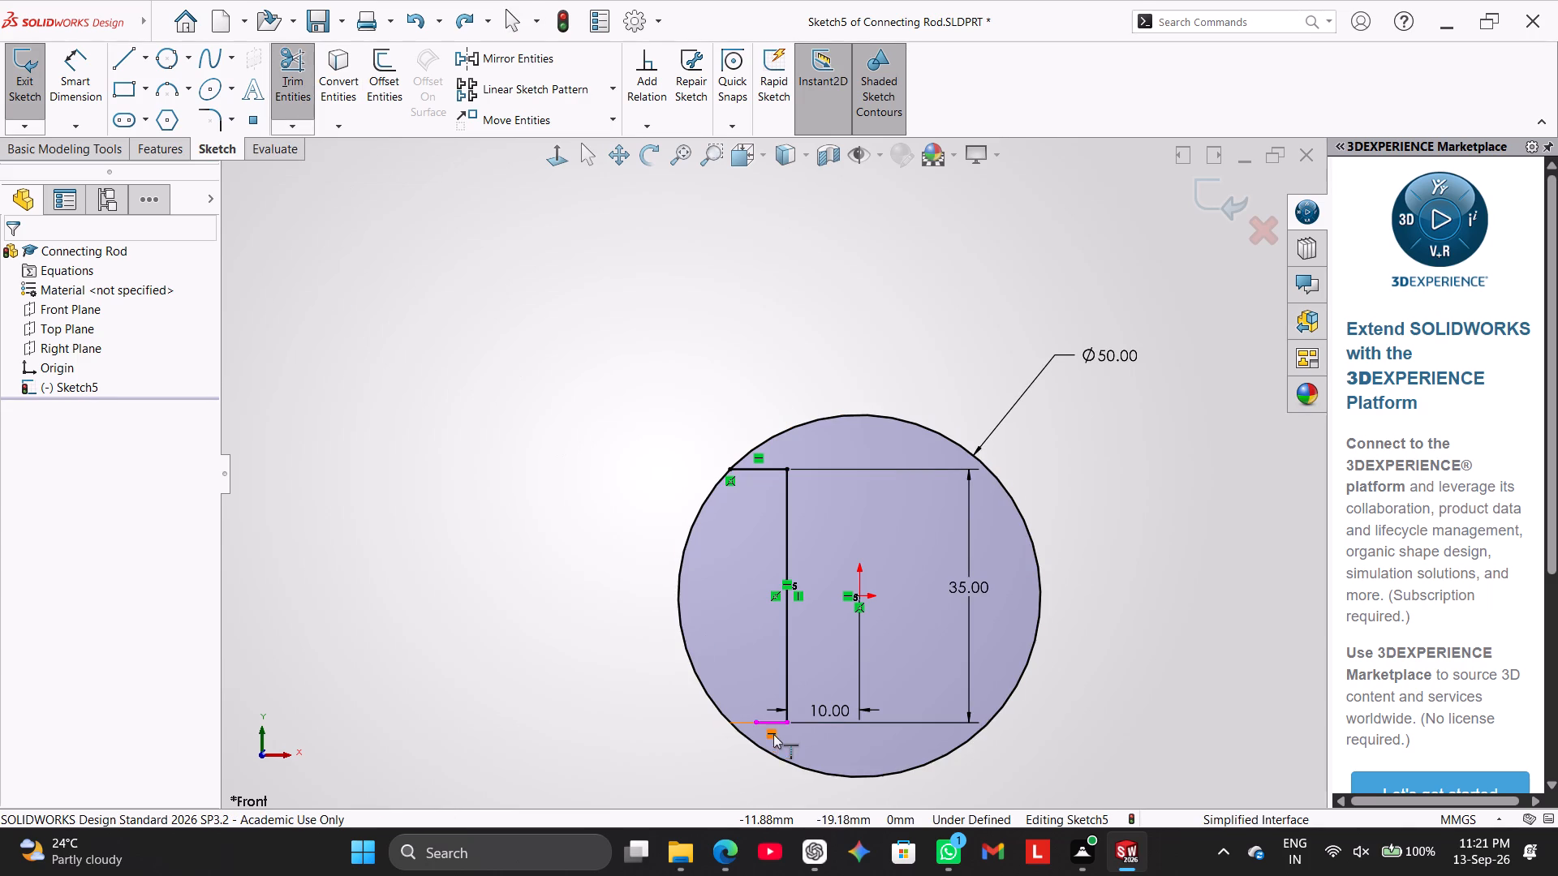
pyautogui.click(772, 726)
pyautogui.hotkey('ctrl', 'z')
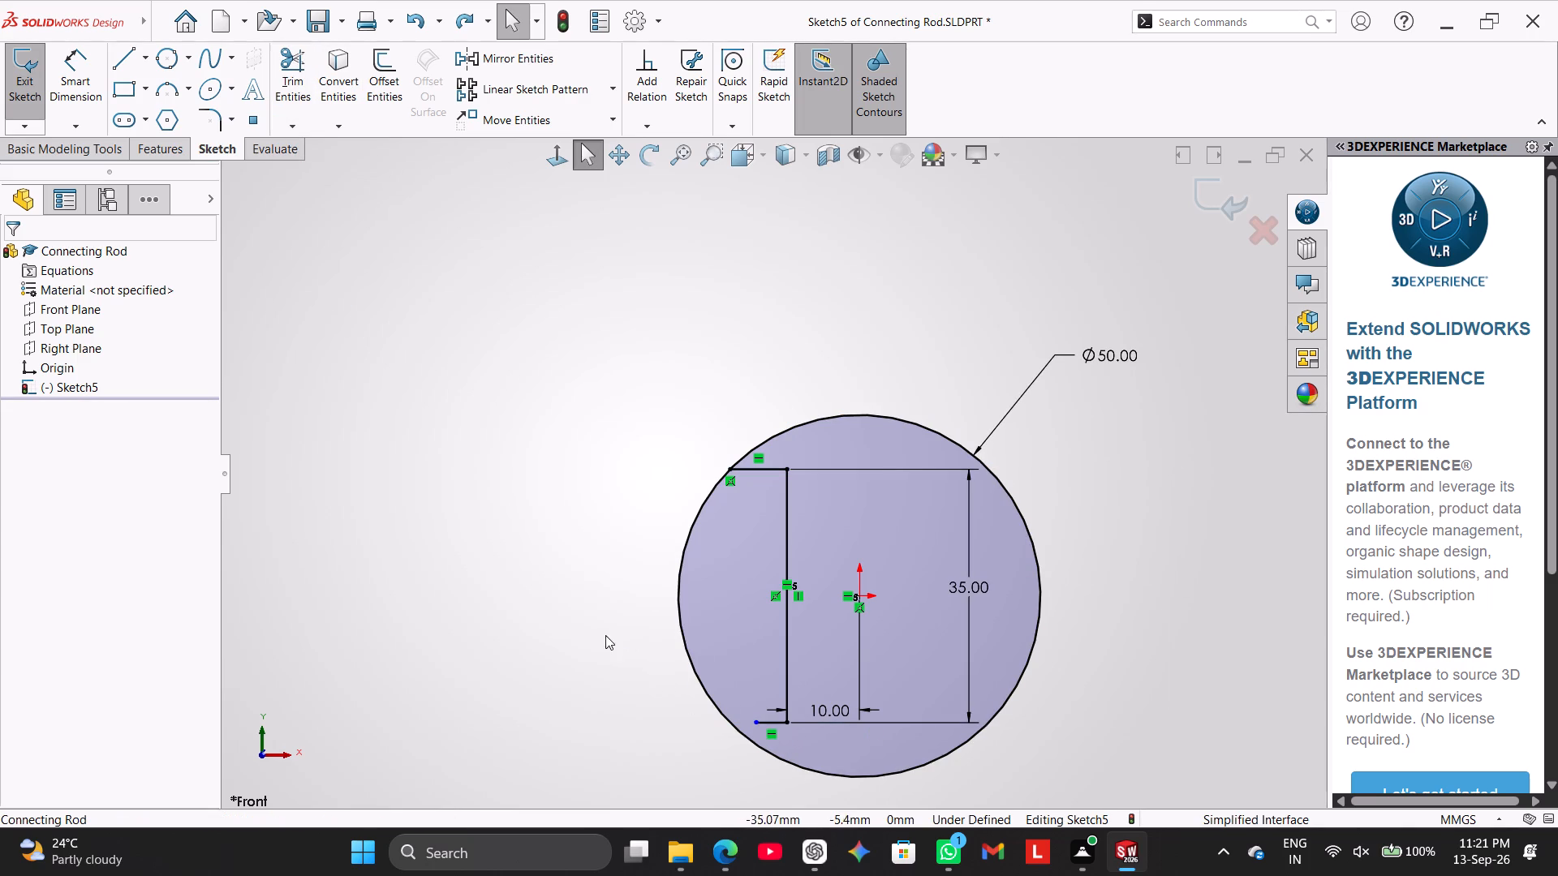
# Extend the profile's lower horizontal line to the circle on the side away from the origin.
pyautogui.click(304, 125)
pyautogui.click(316, 168)
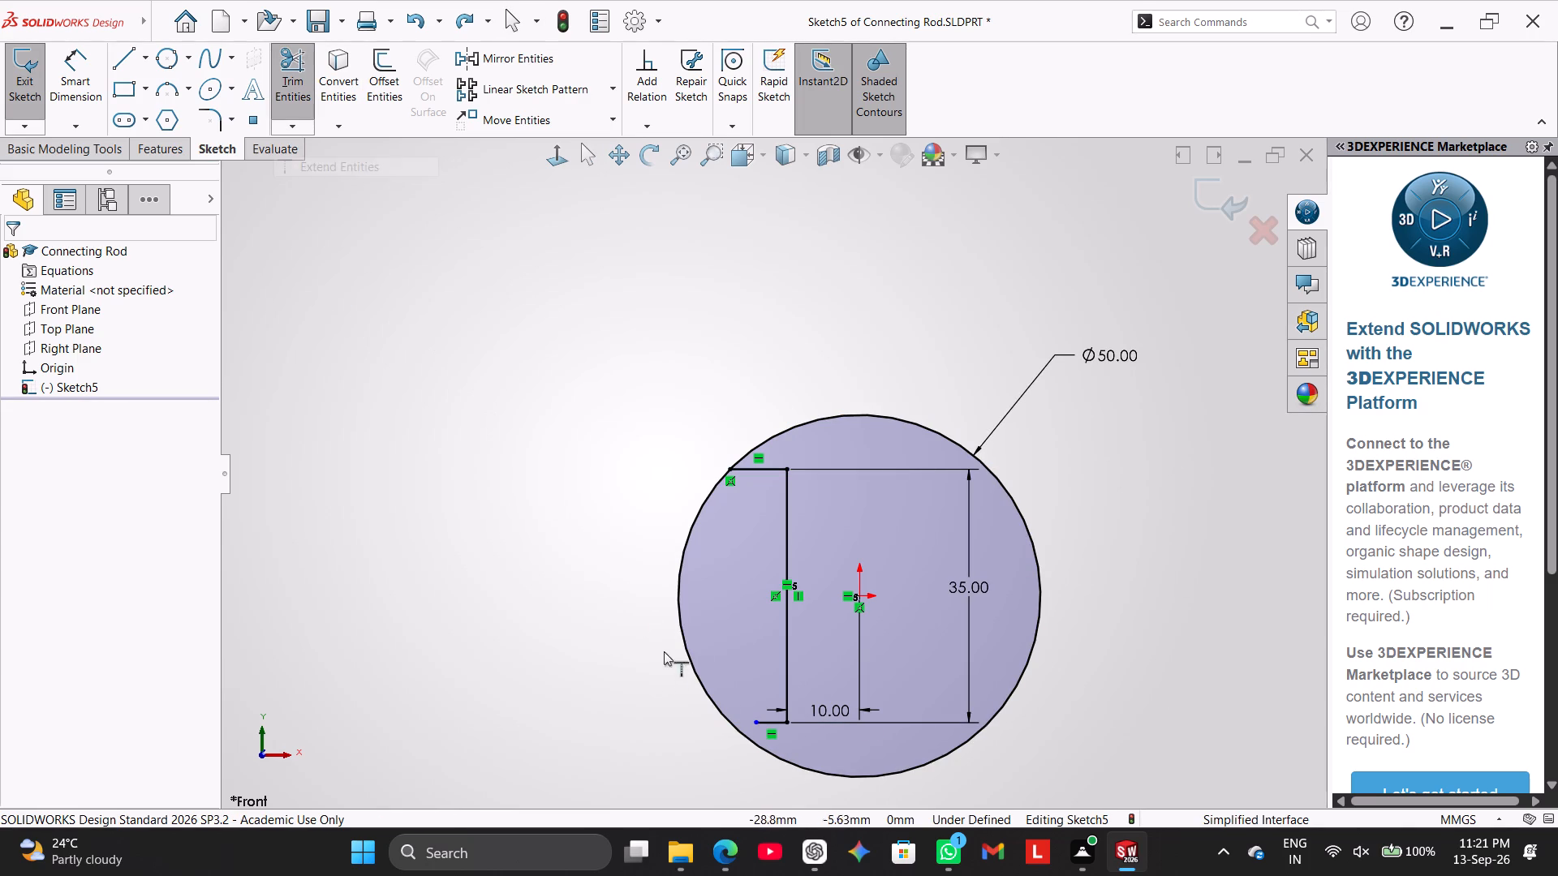
pyautogui.click(763, 721)
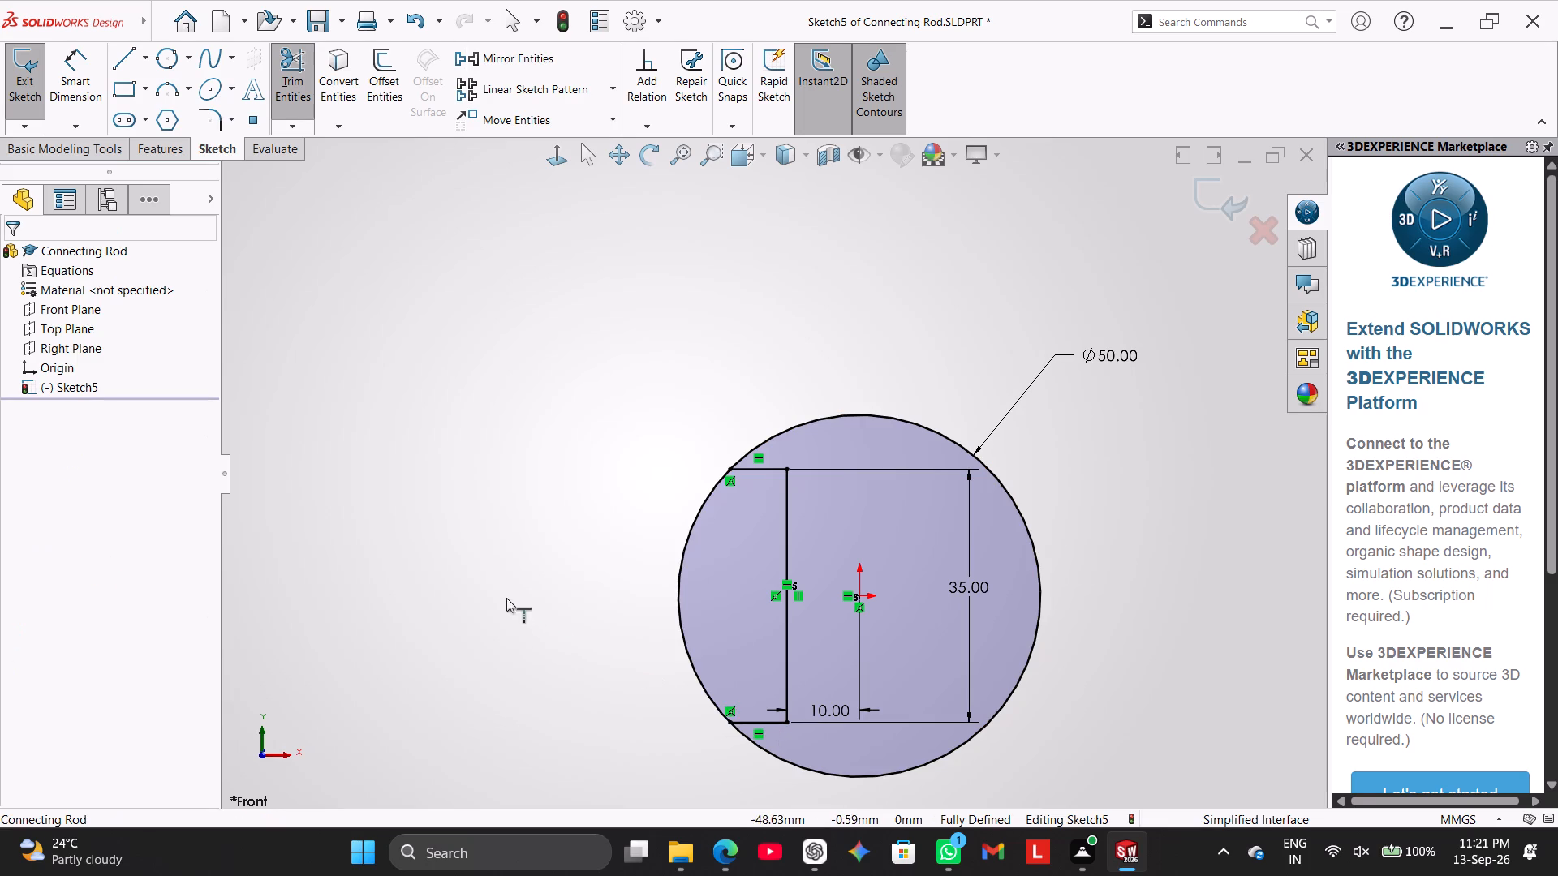
pyautogui.rightClick(506, 597)
pyautogui.click(551, 647)
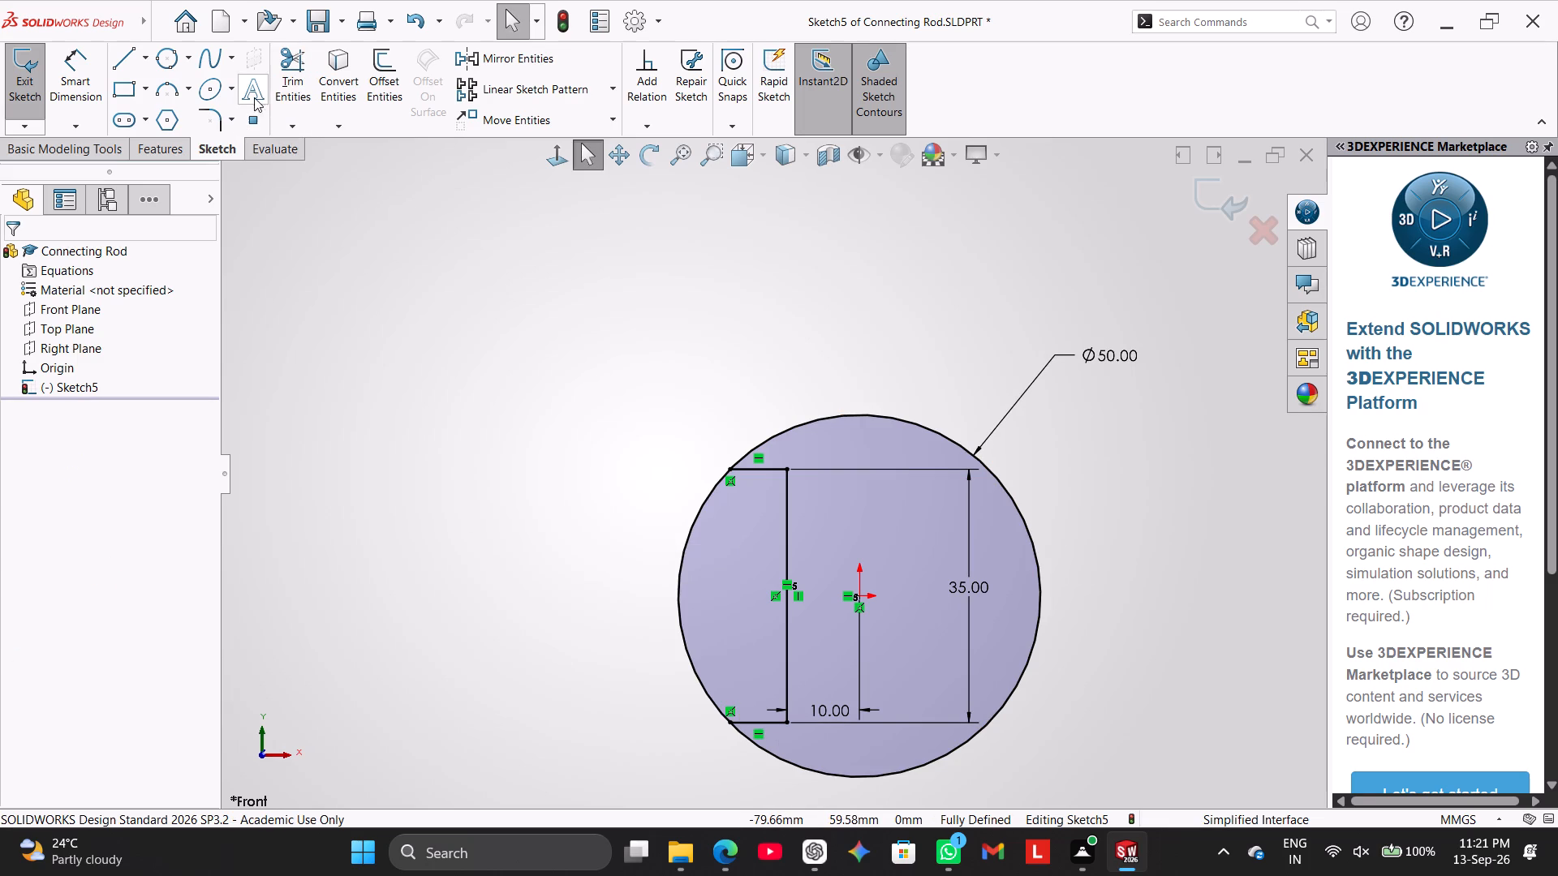
# Trim the circle's larger portion around the origin, keeping only the arc that joins the ends of the two horizontal lines.
pyautogui.moveTo(288, 71); pyautogui.dragTo(296, 75)
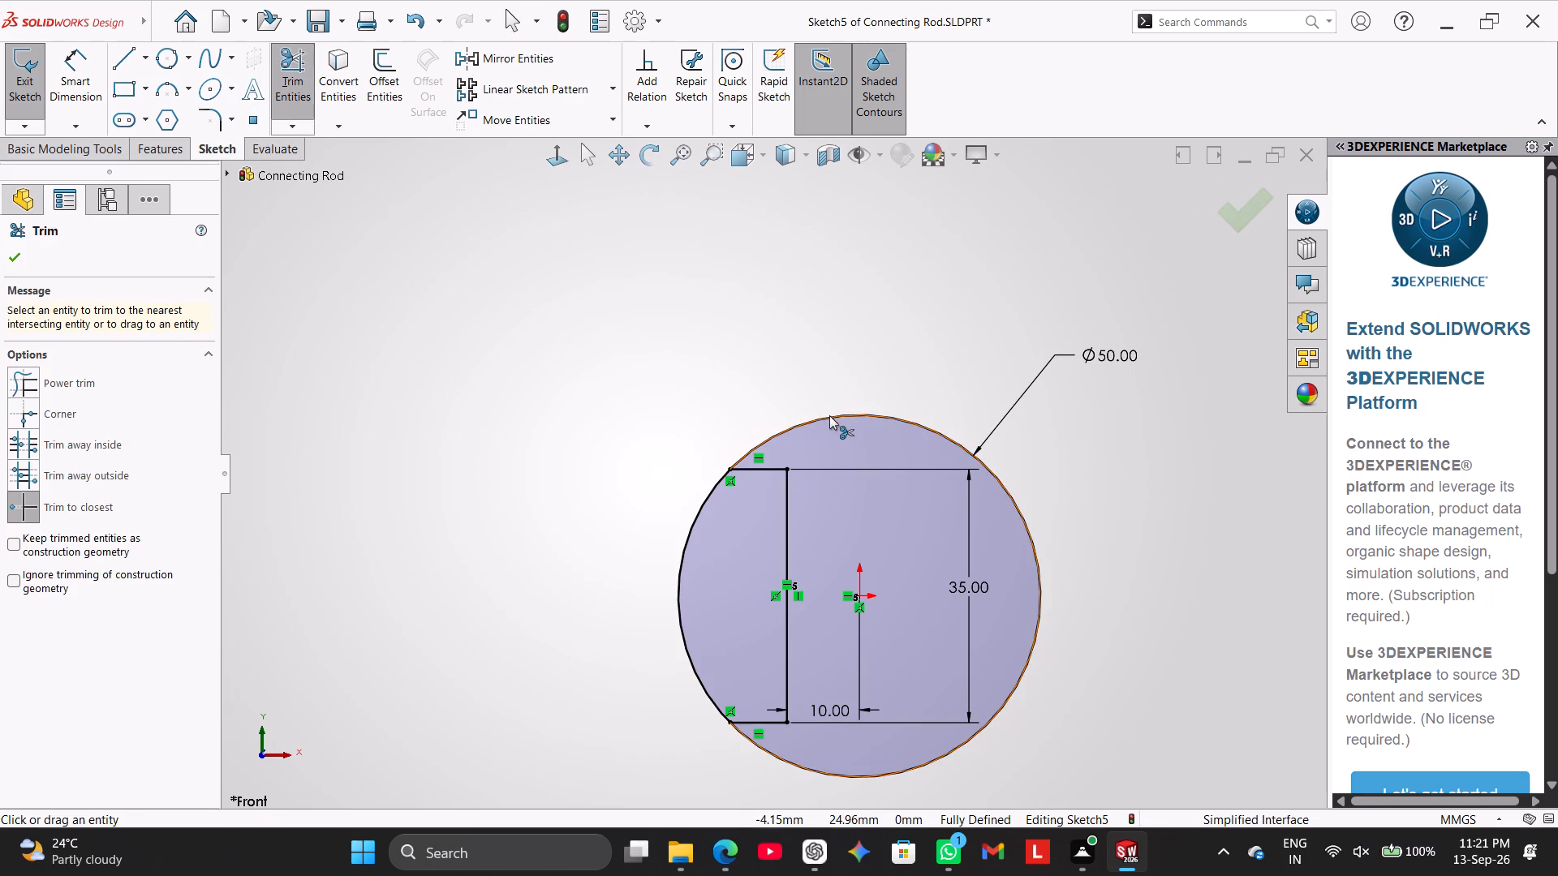
pyautogui.click(833, 419)
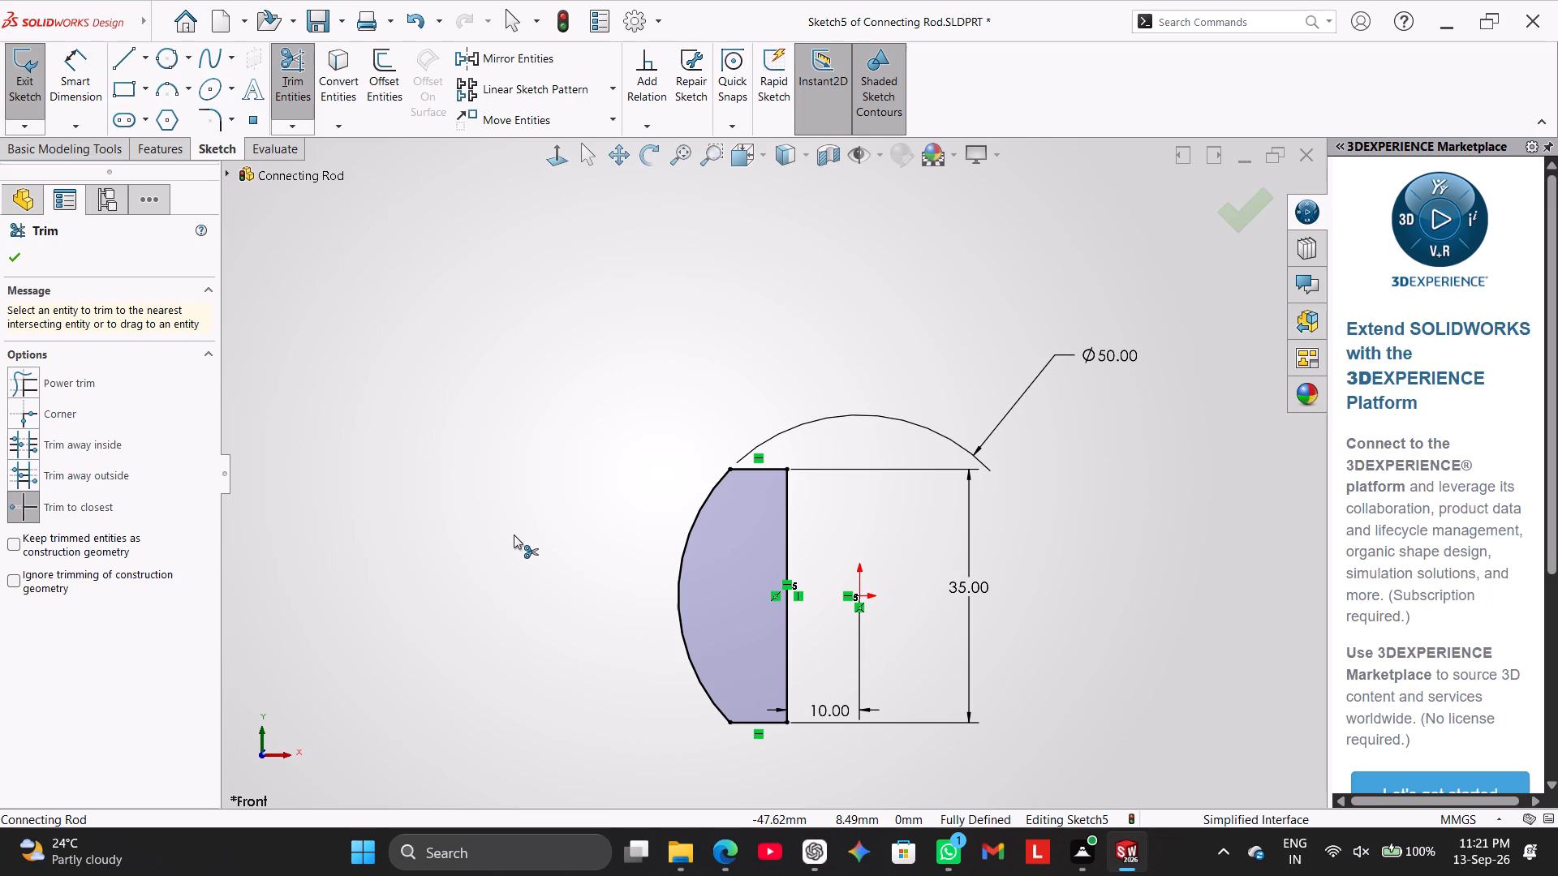
pyautogui.rightClick(674, 338)
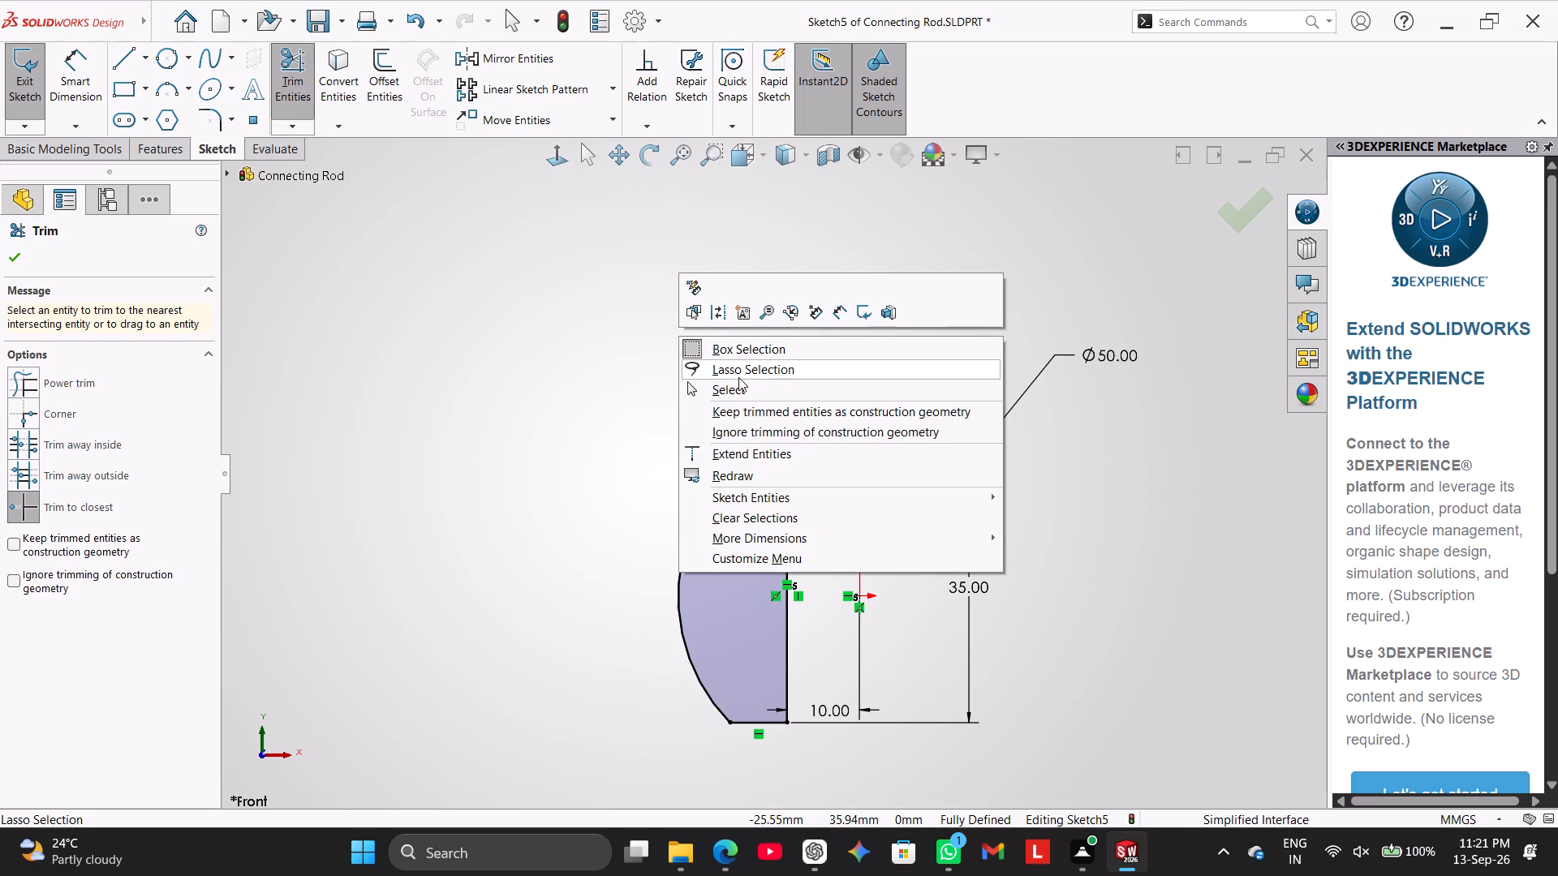
pyautogui.click(741, 383)
# Reposition the 50 mm diameter dimension above the profile, closer to its upper horizontal line.
pyautogui.moveTo(1108, 345); pyautogui.dragTo(885, 325)
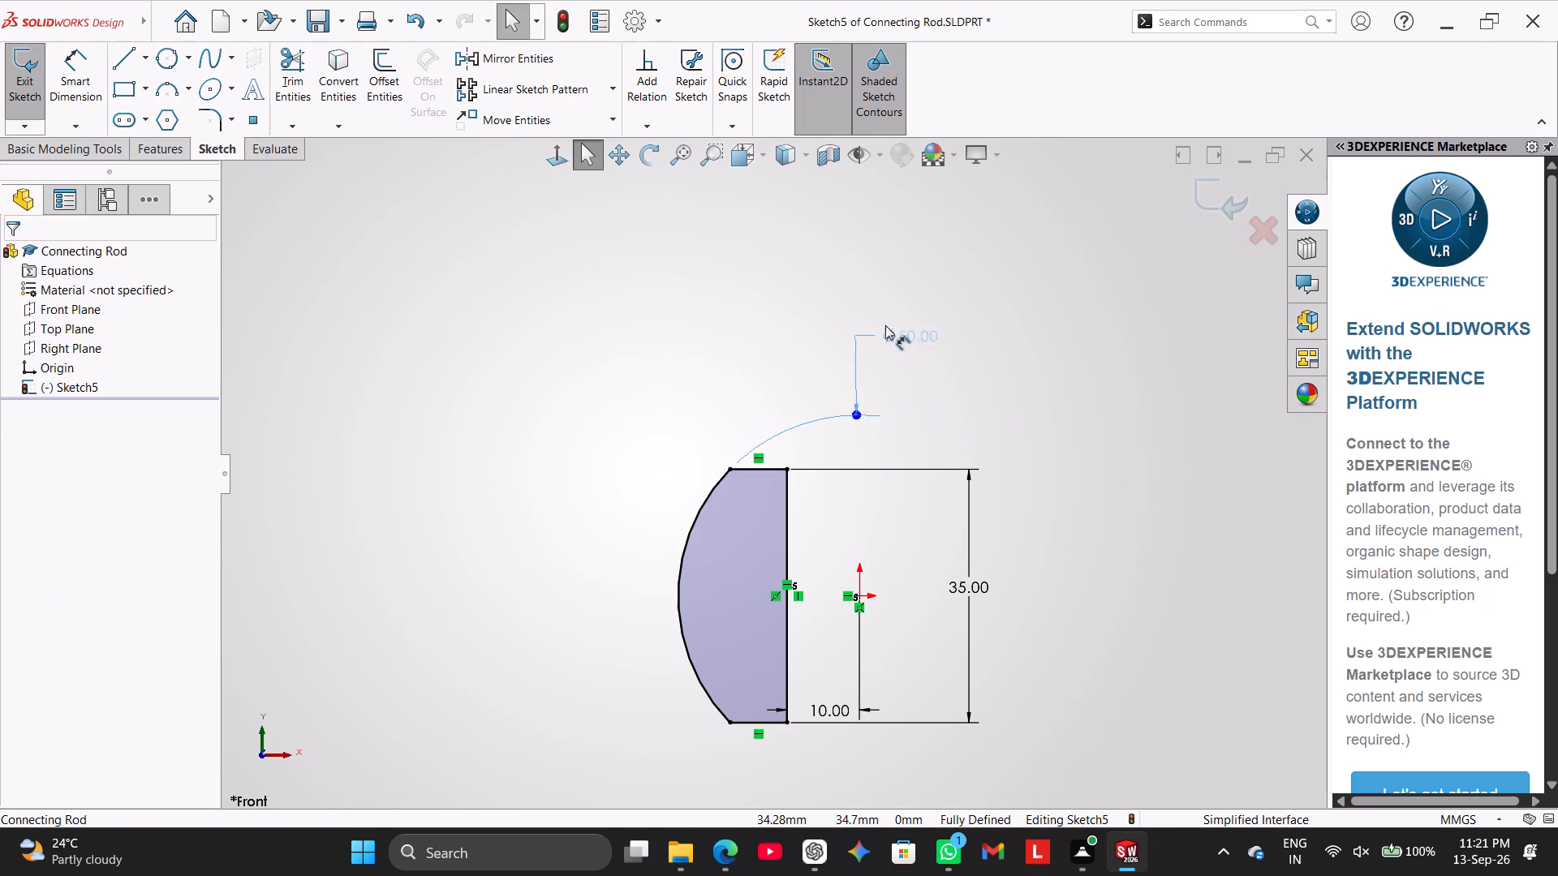
pyautogui.moveTo(885, 325); pyautogui.dragTo(741, 325)
pyautogui.click(517, 440)
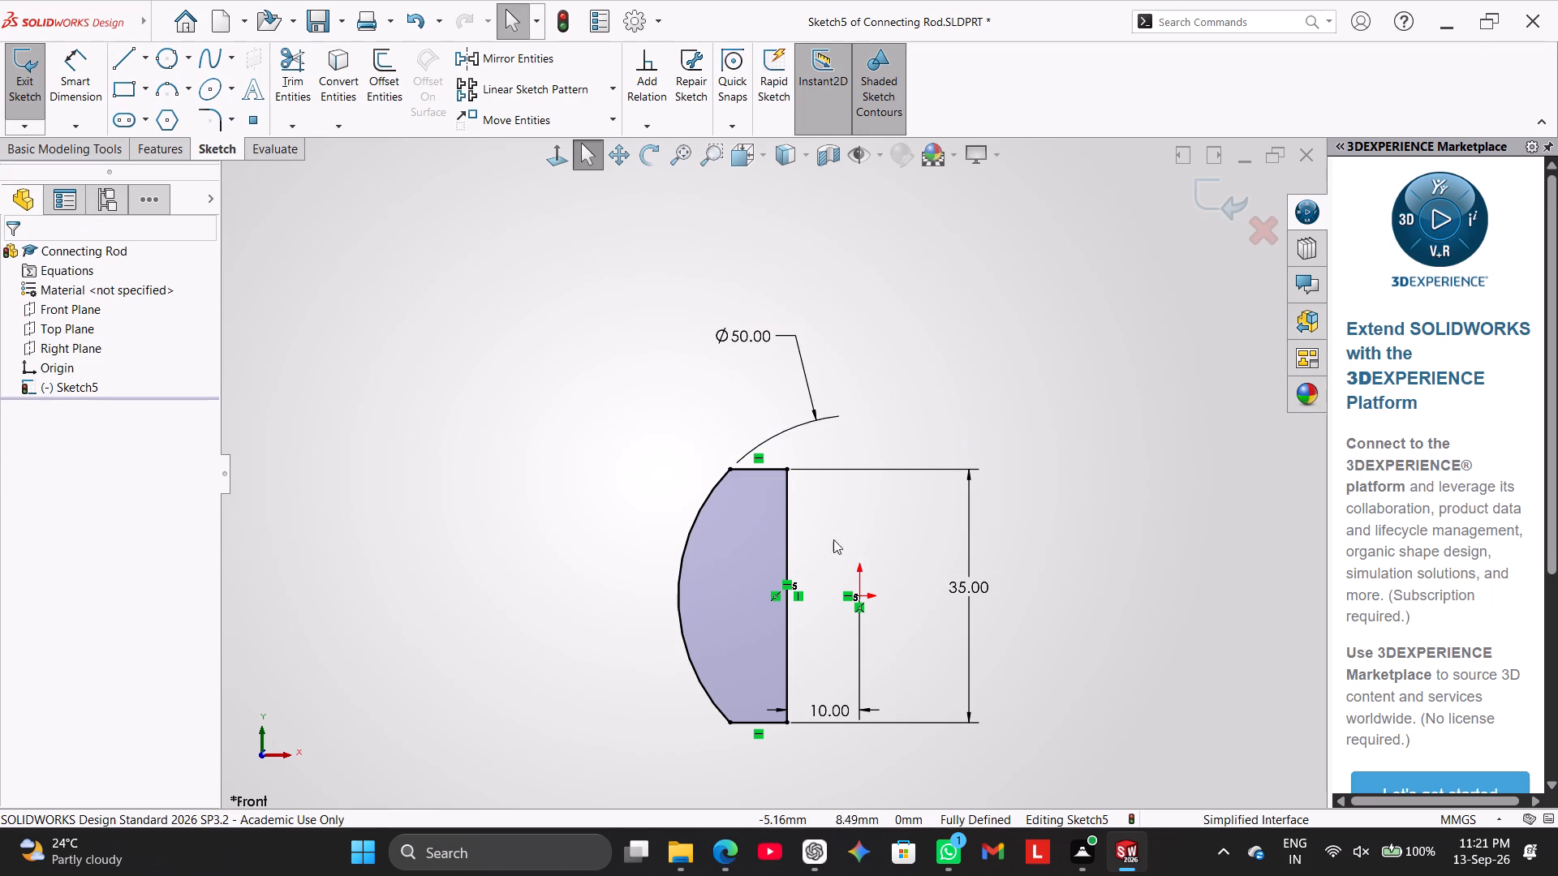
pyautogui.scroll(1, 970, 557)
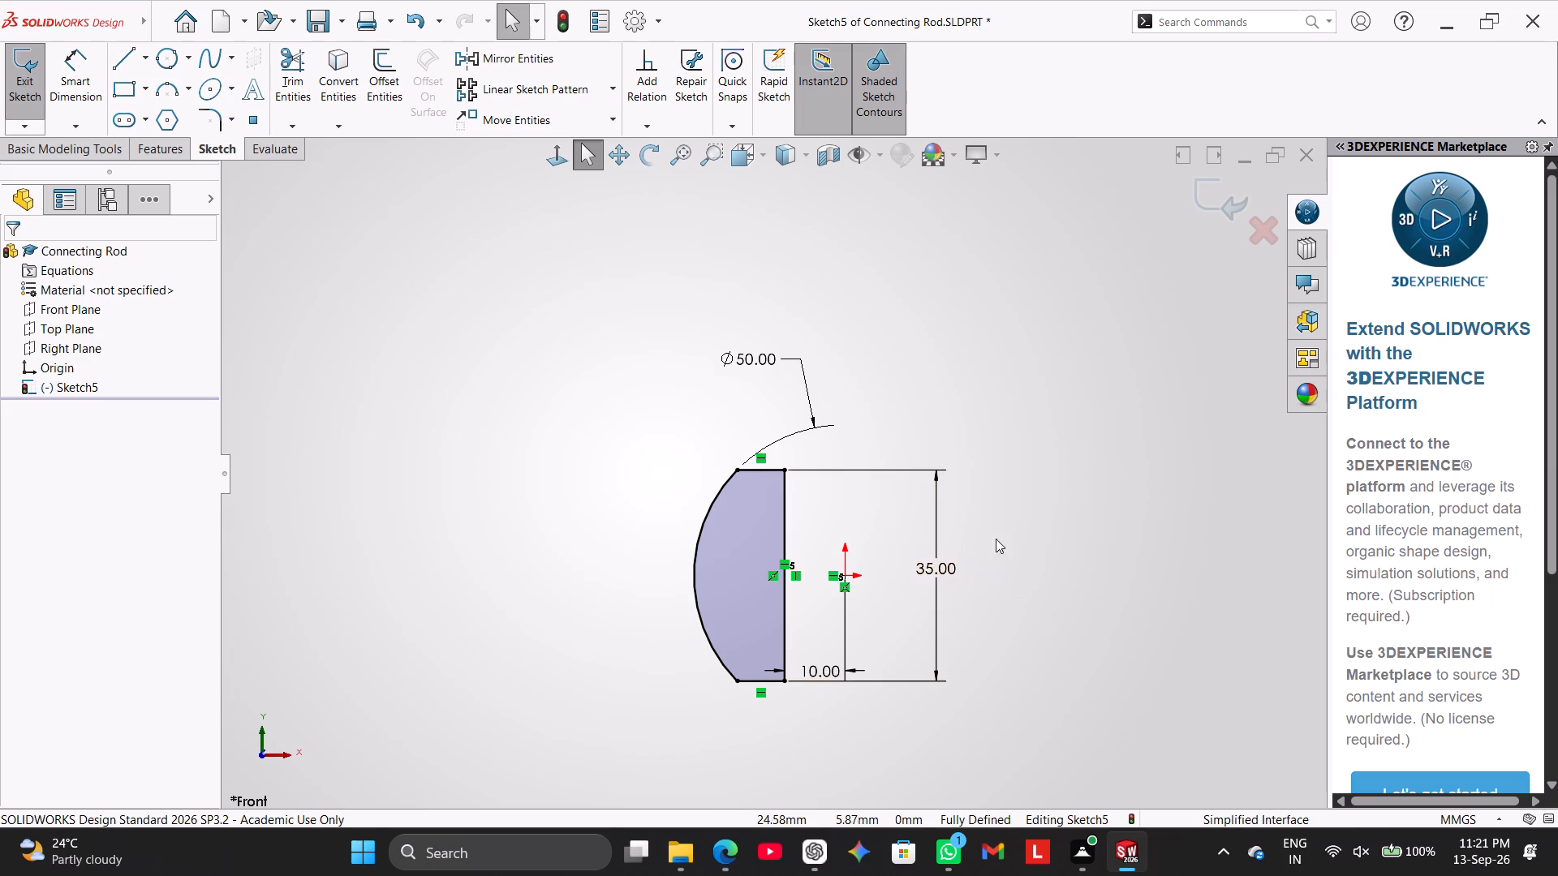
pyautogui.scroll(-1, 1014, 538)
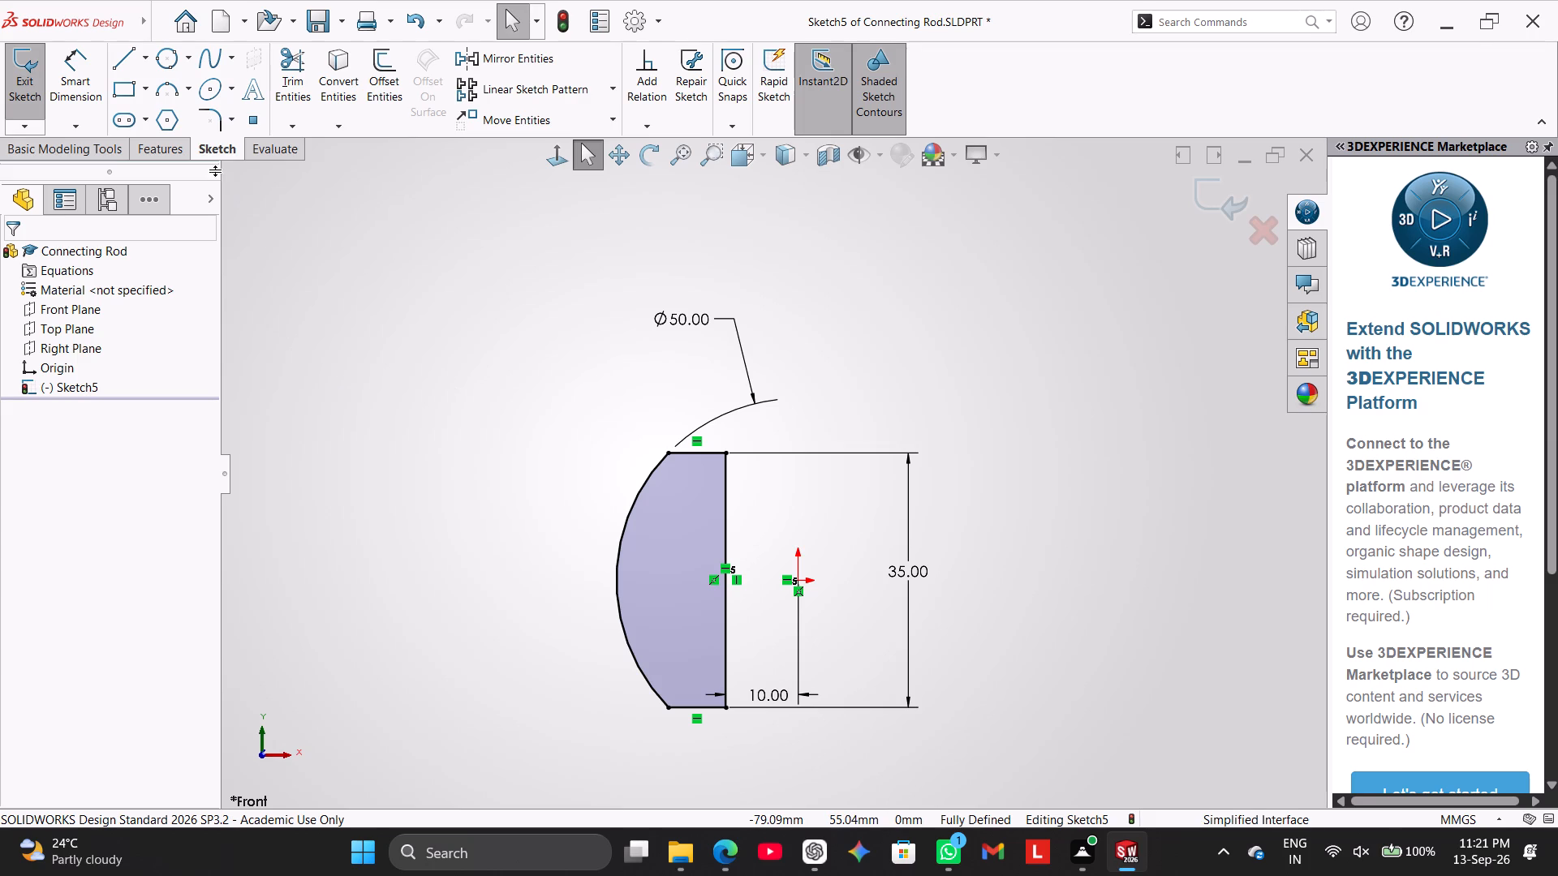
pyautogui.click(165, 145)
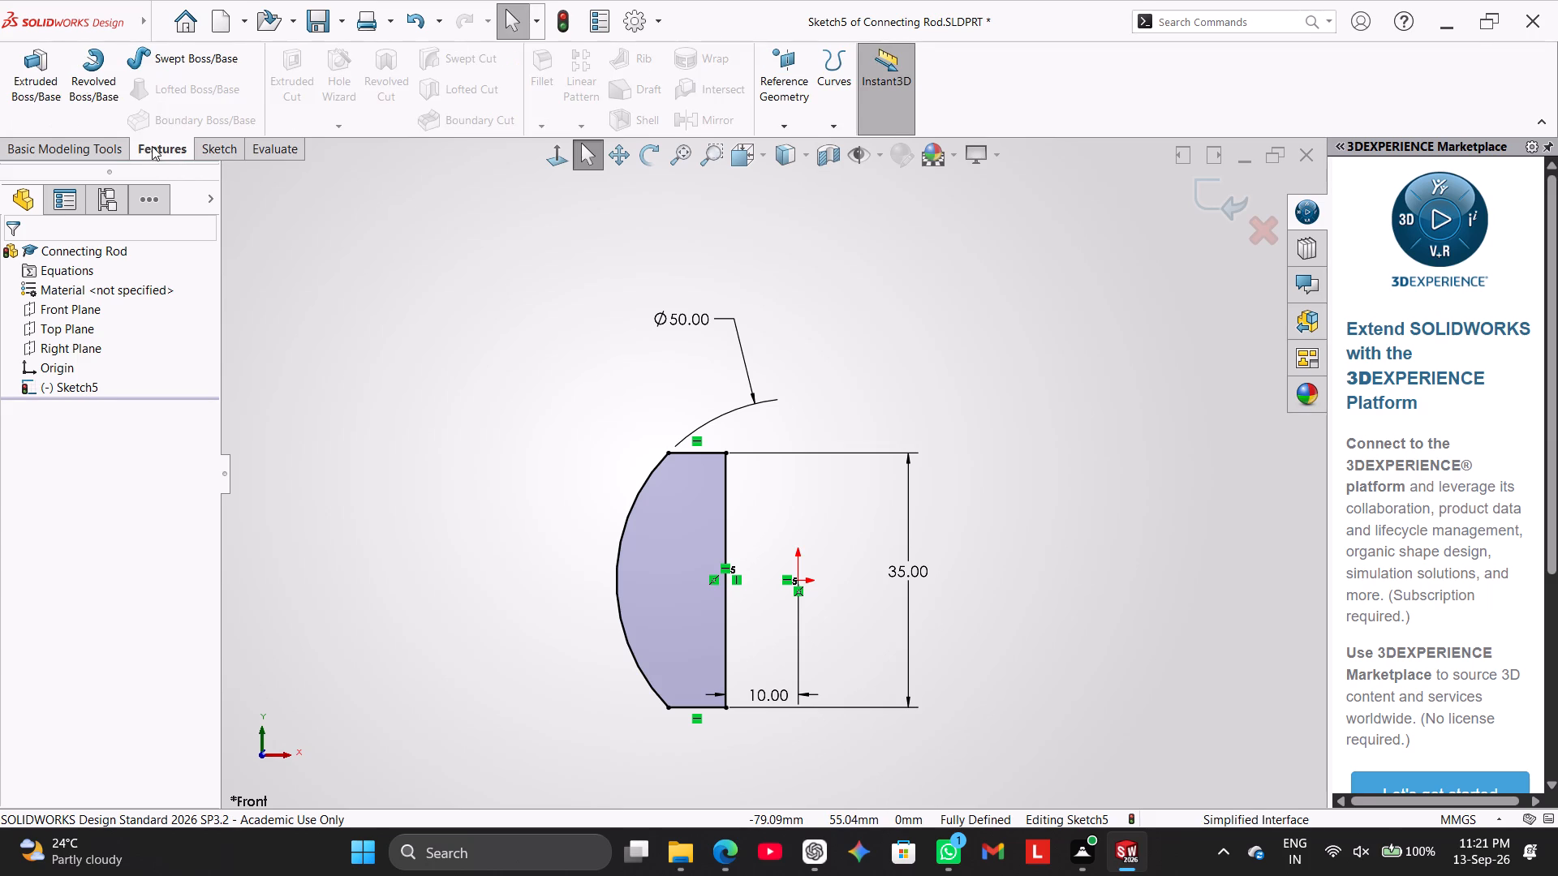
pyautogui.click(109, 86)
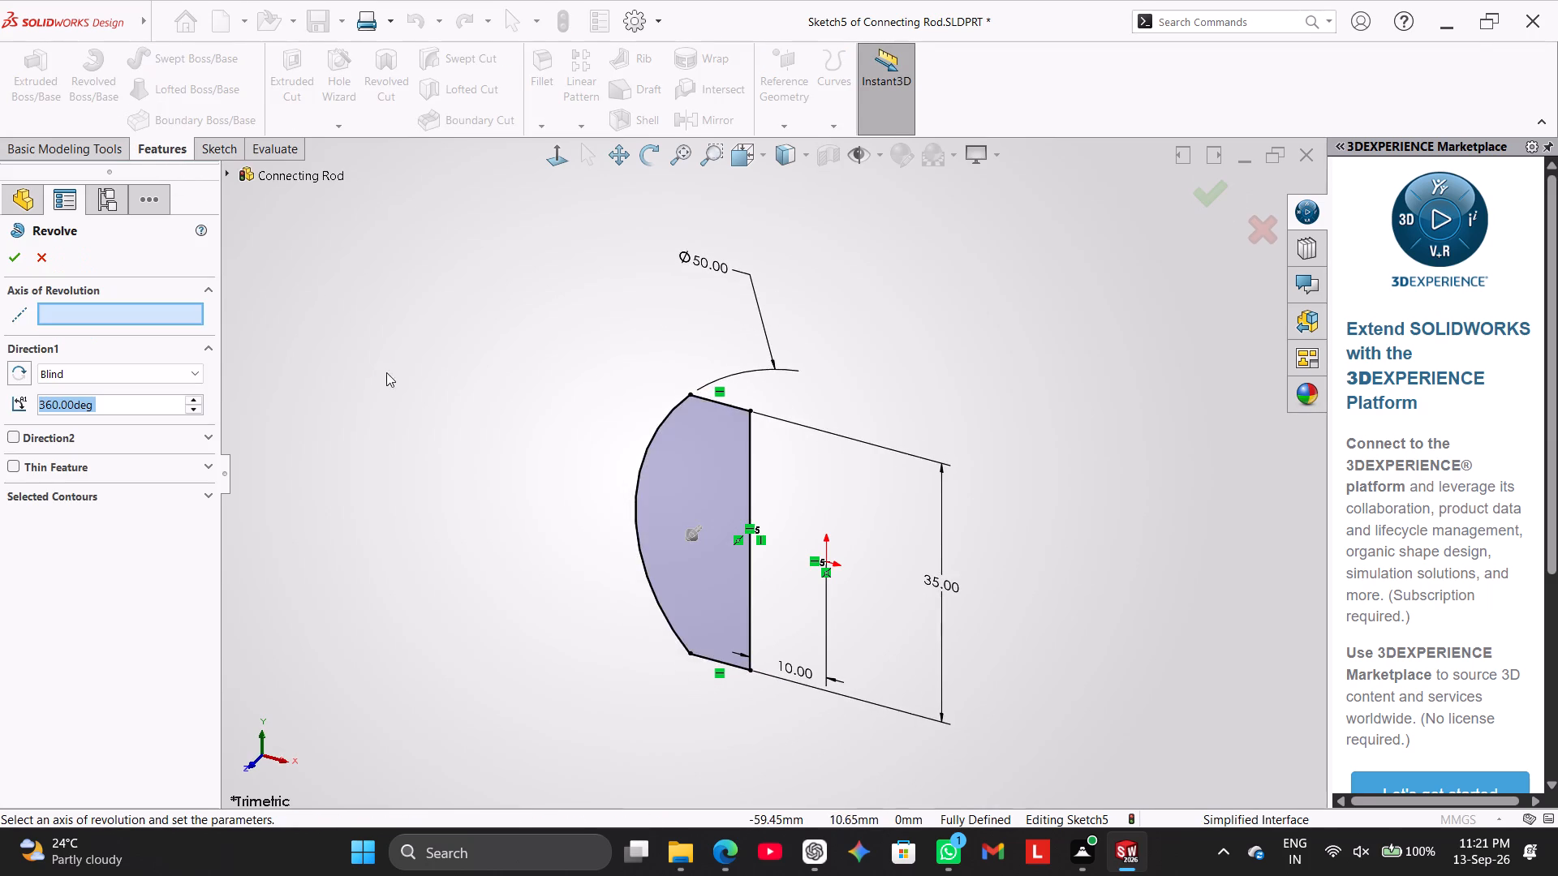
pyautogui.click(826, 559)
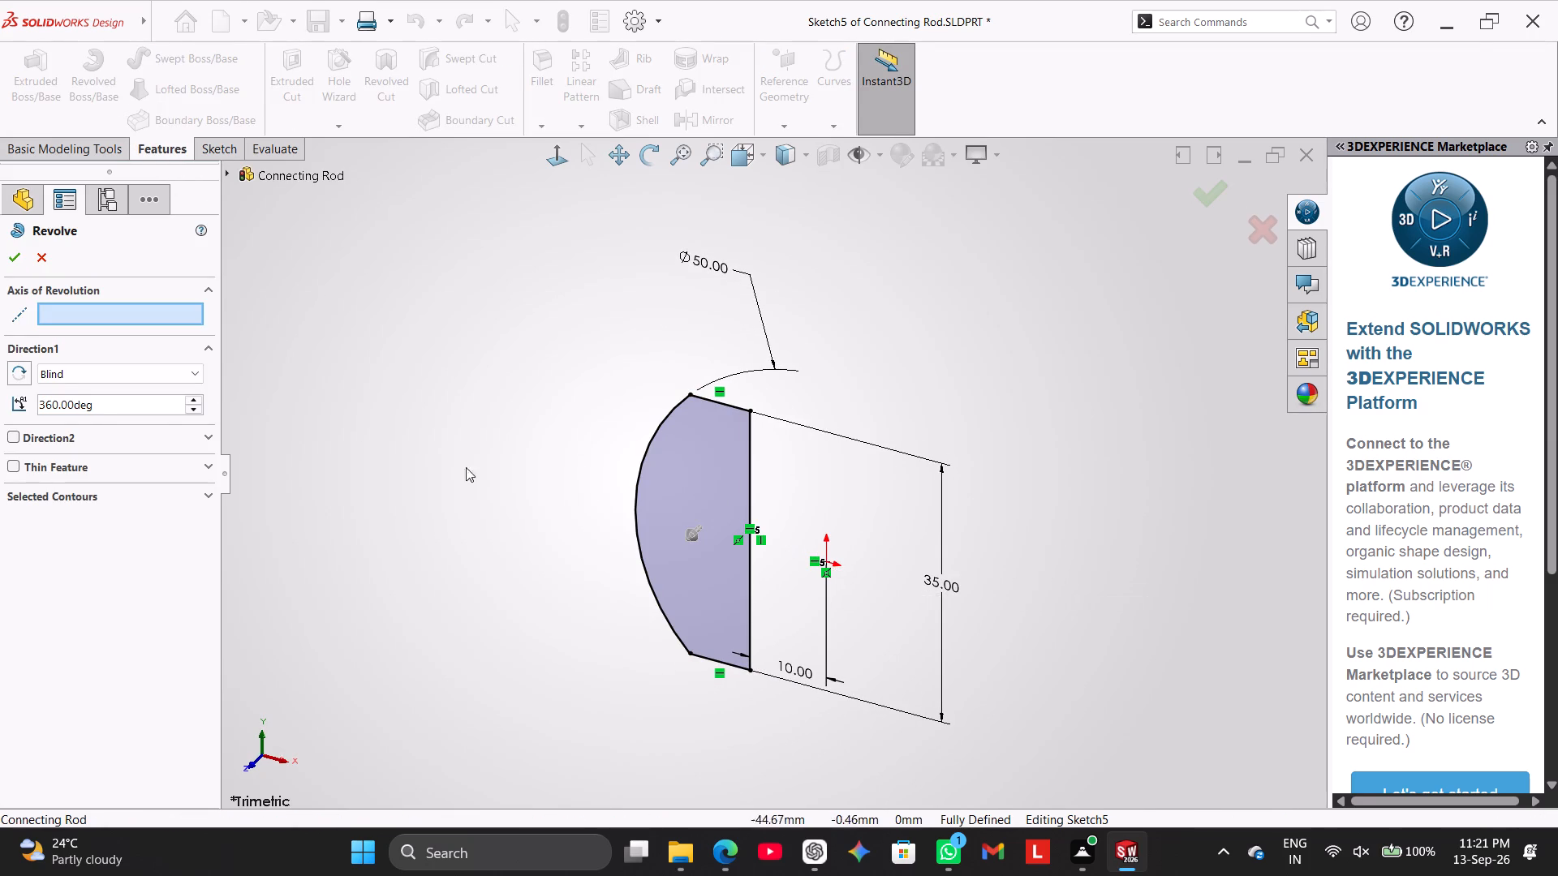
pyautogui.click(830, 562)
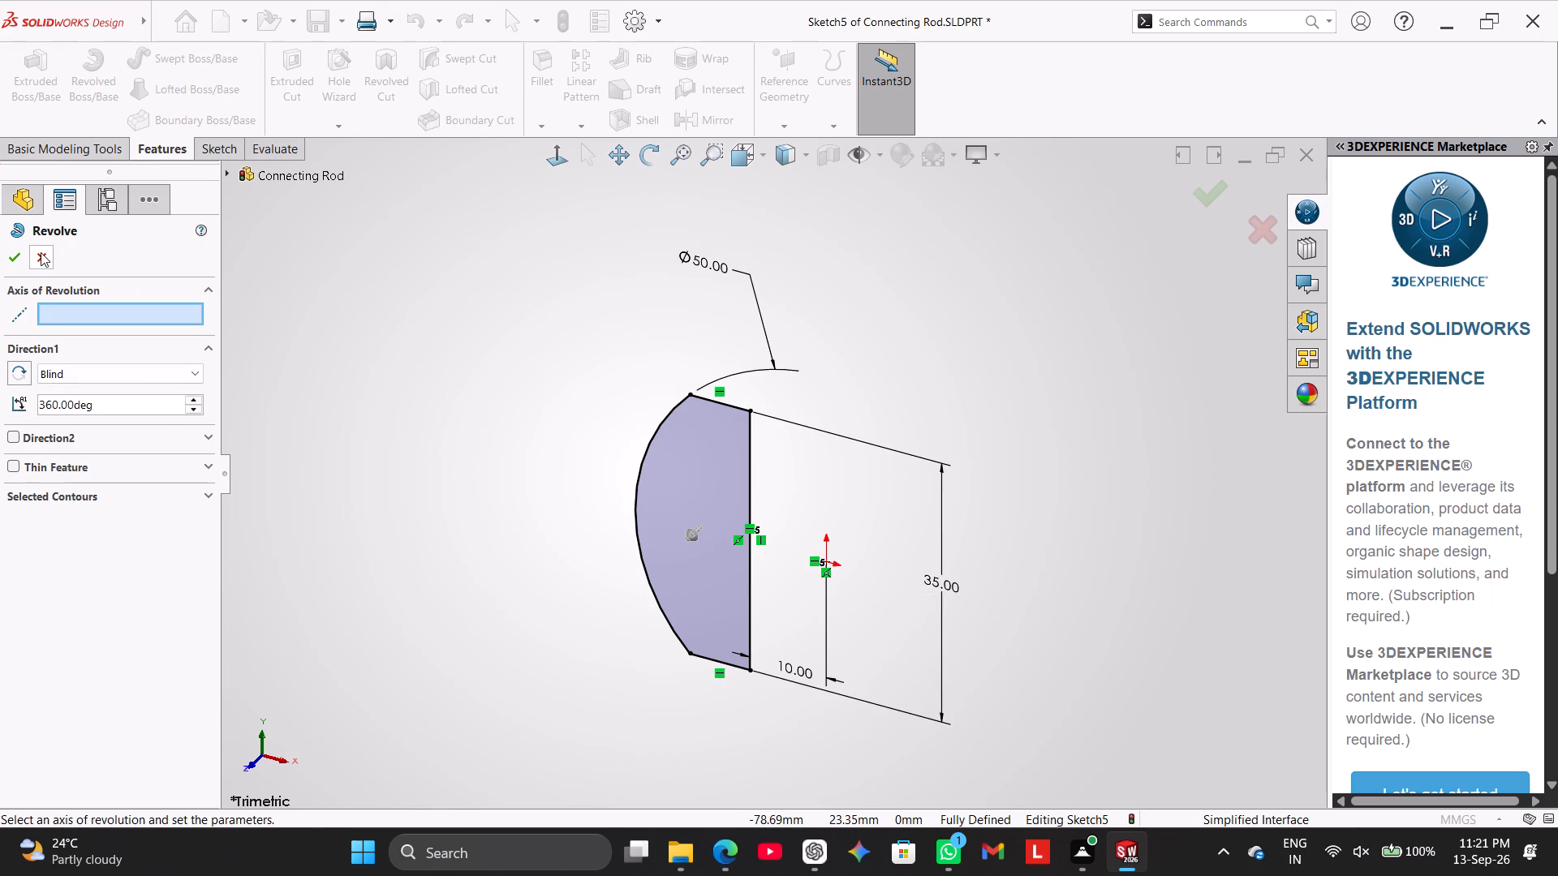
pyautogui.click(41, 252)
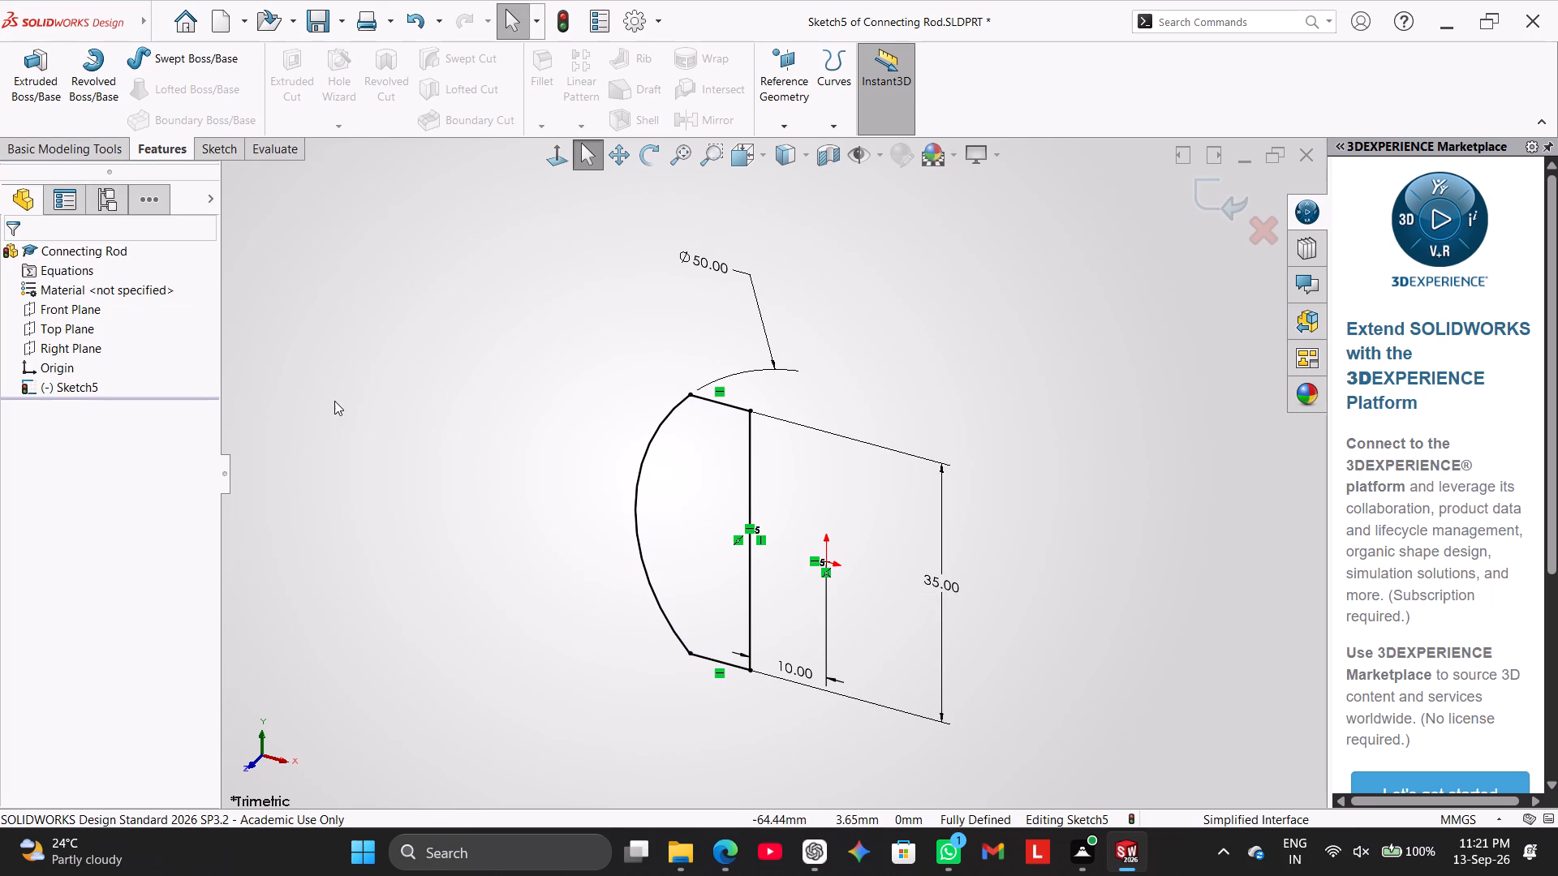
# Draw a vertical centerline about 17.5 mm long from the origin up to the level of the profile's upper horizontal line.
pyautogui.moveTo(334, 401); pyautogui.dragTo(394, 353, button='middle')
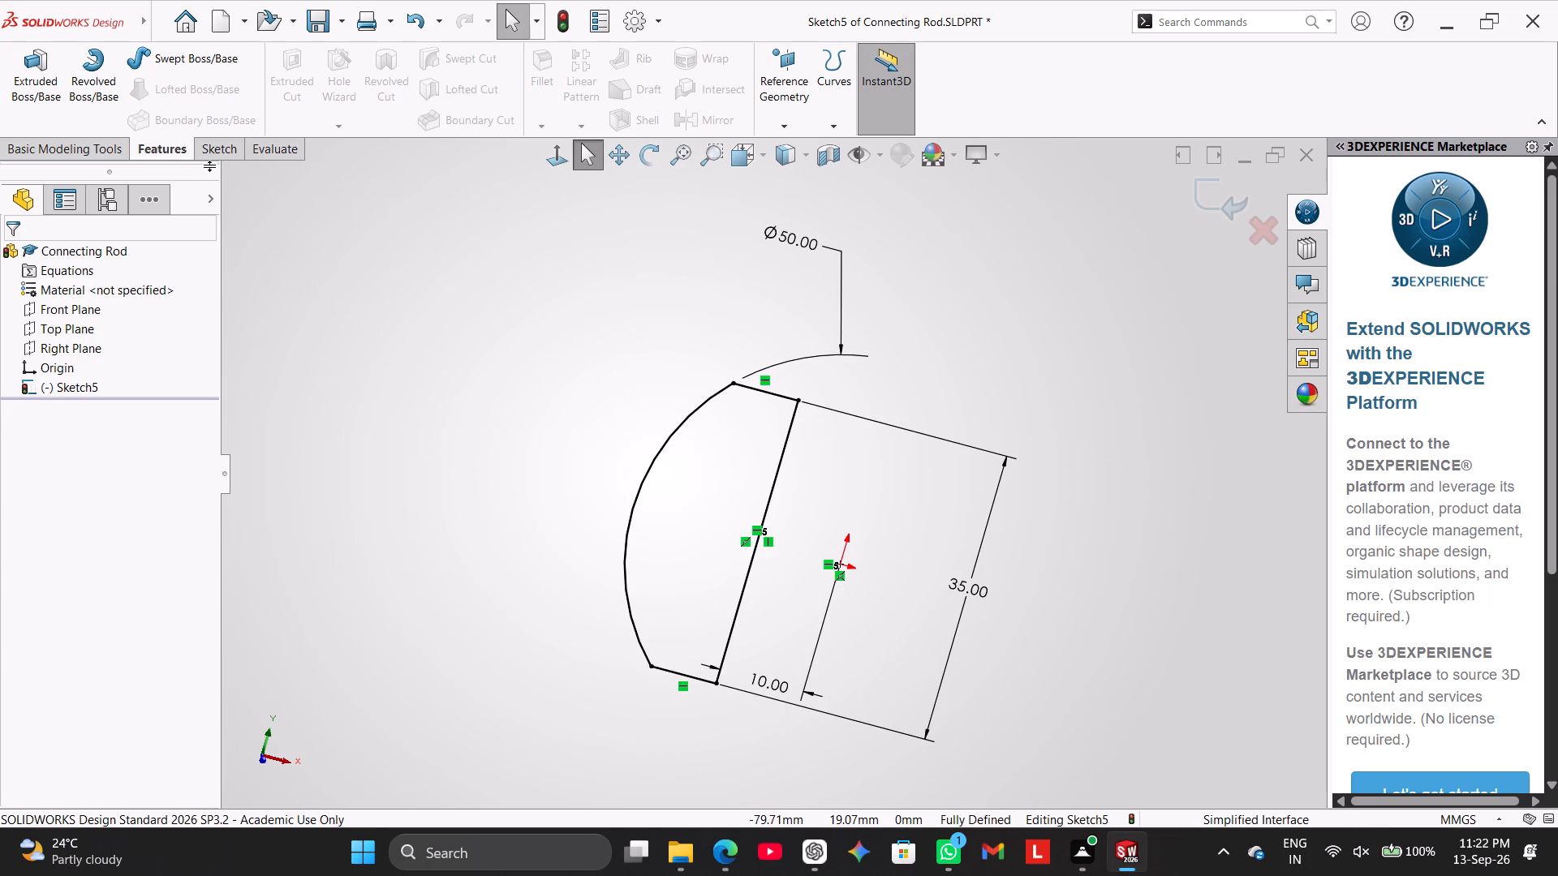
pyautogui.click(220, 156)
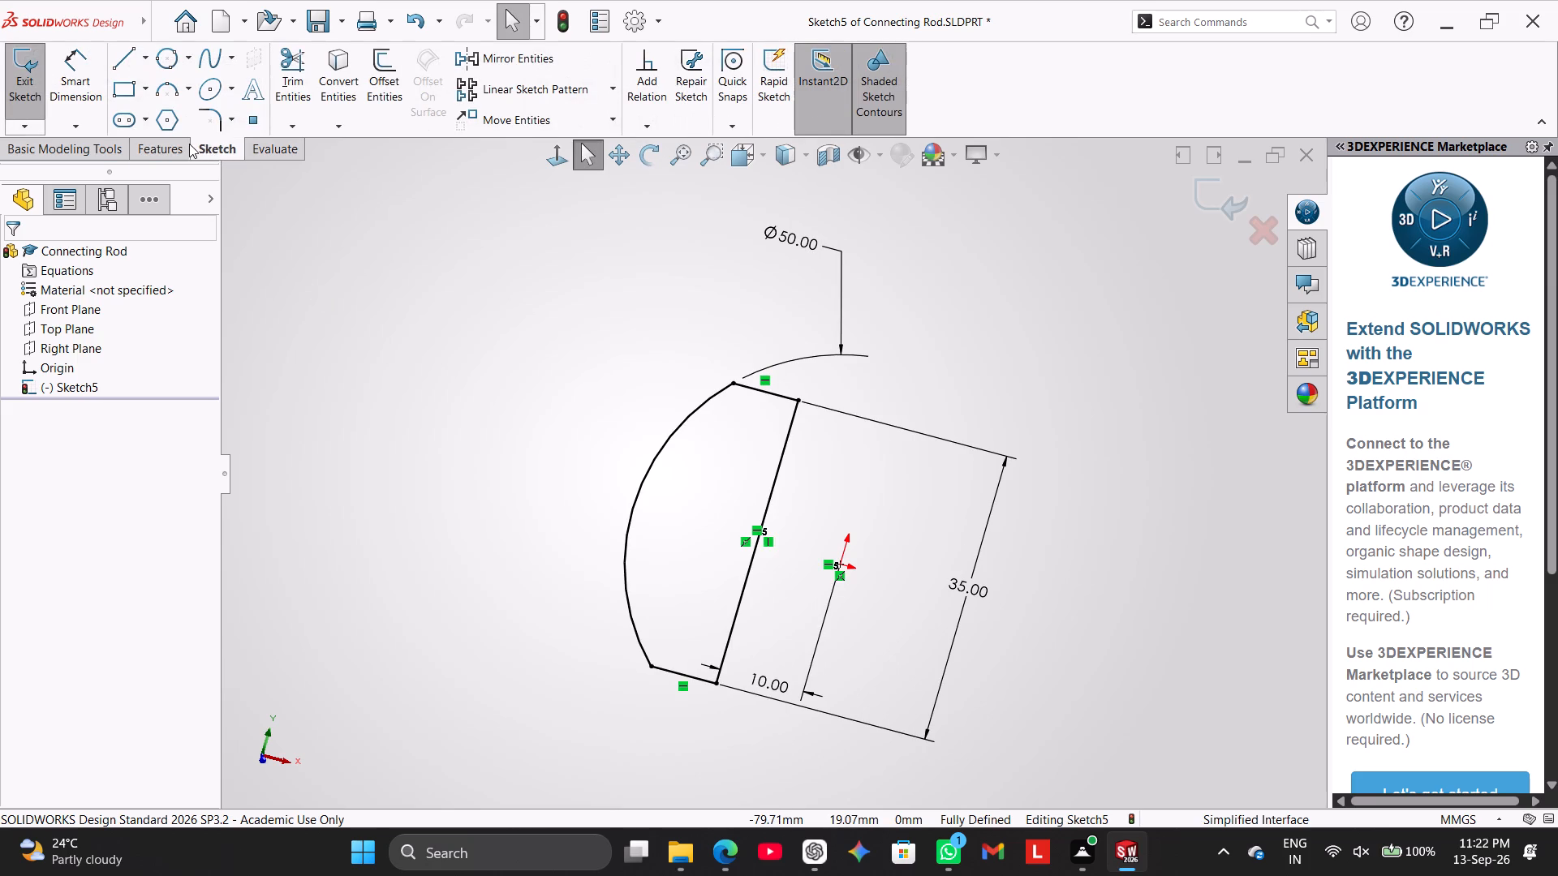
pyautogui.click(146, 53)
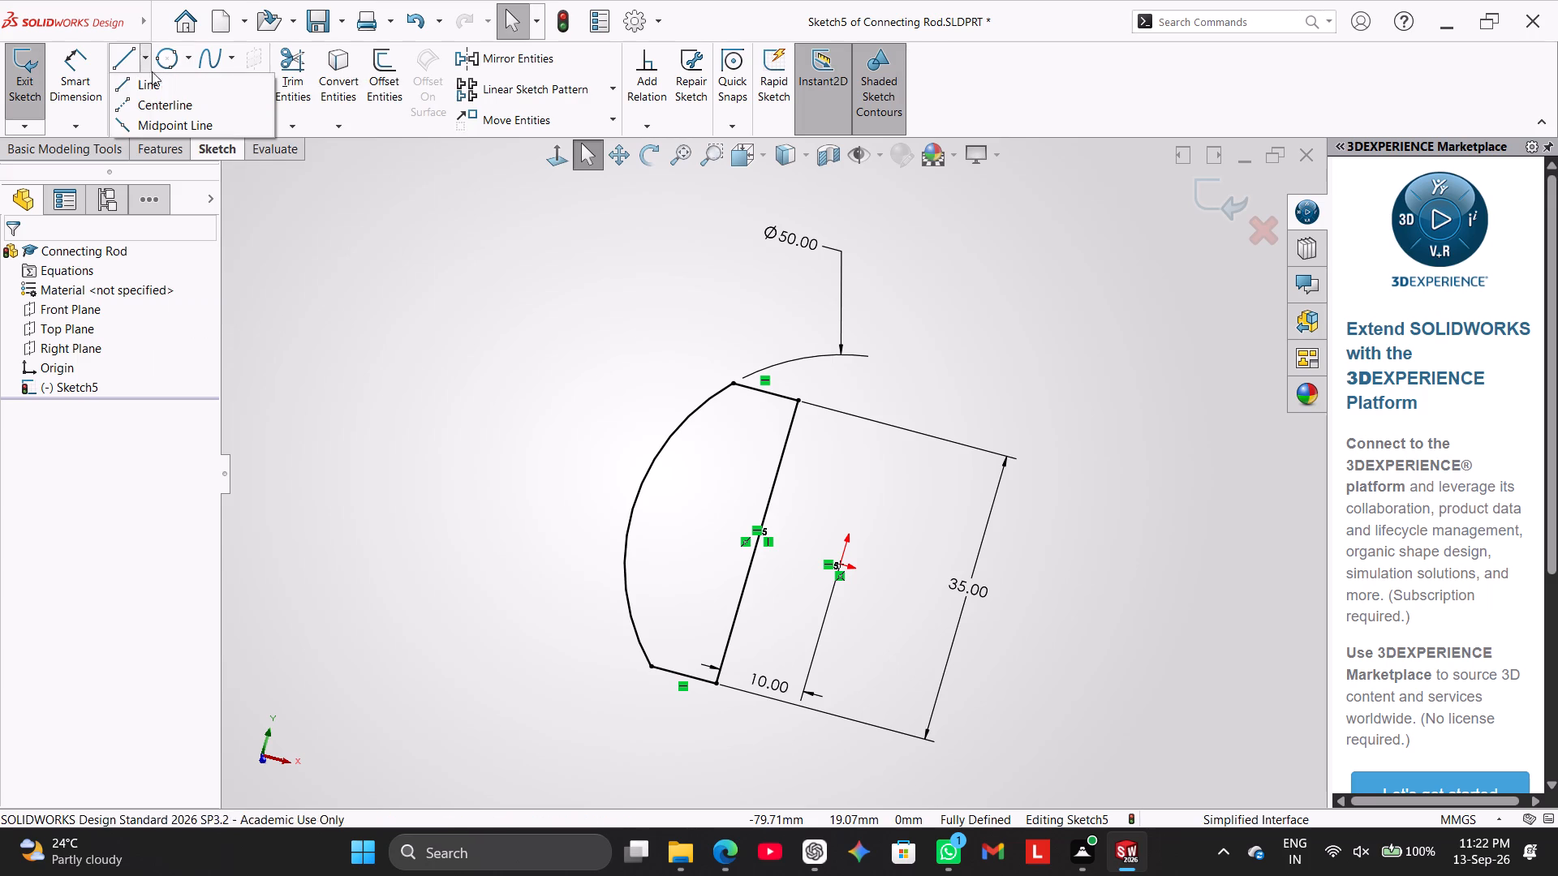
pyautogui.click(164, 102)
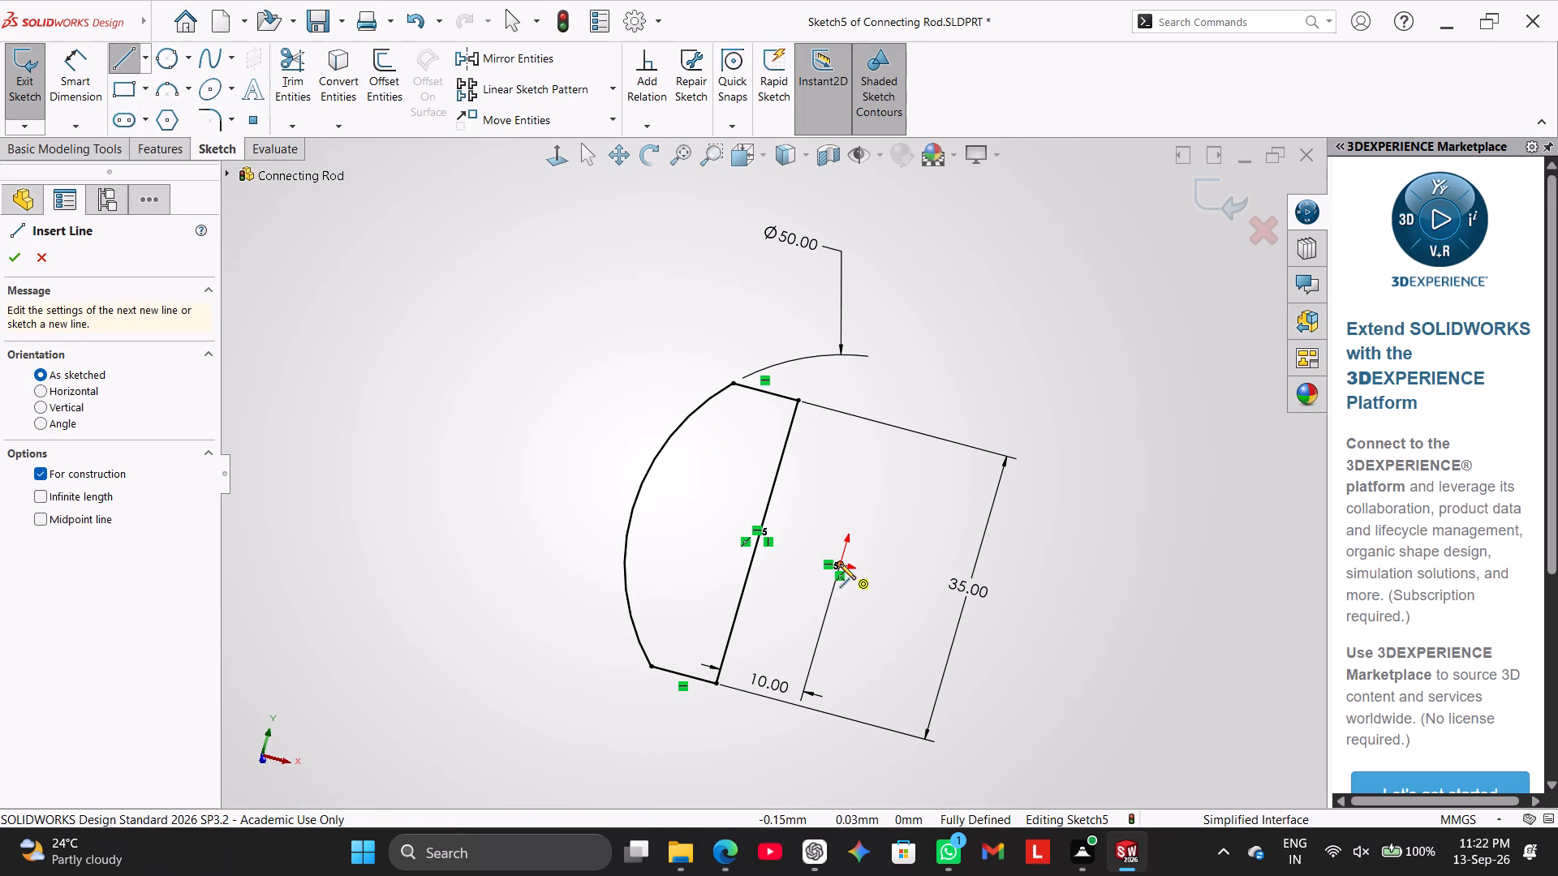
pyautogui.click(840, 564)
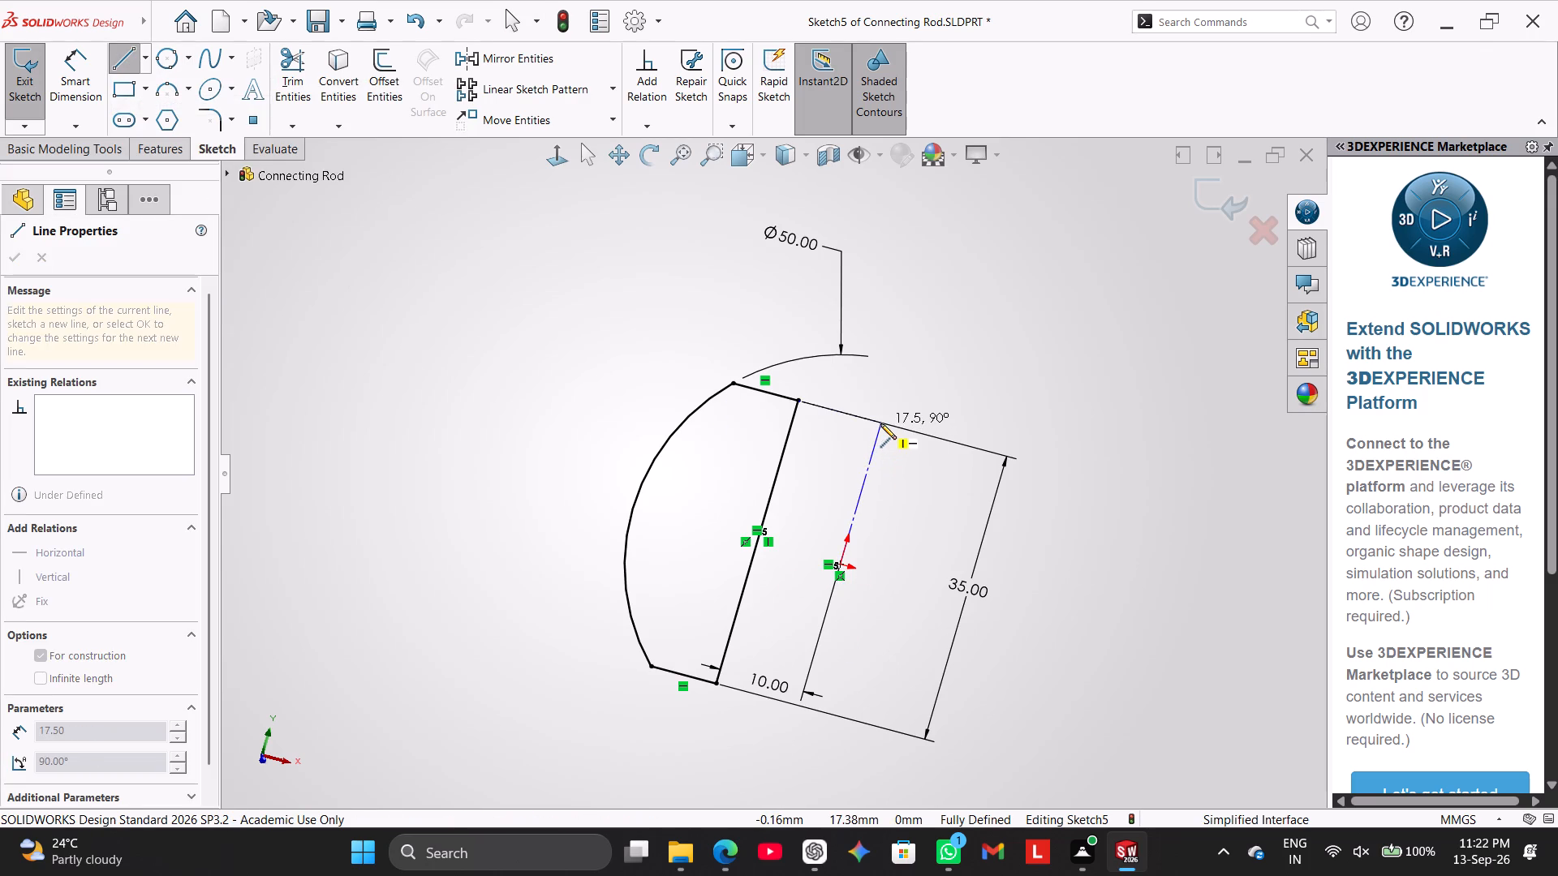
pyautogui.click(880, 423)
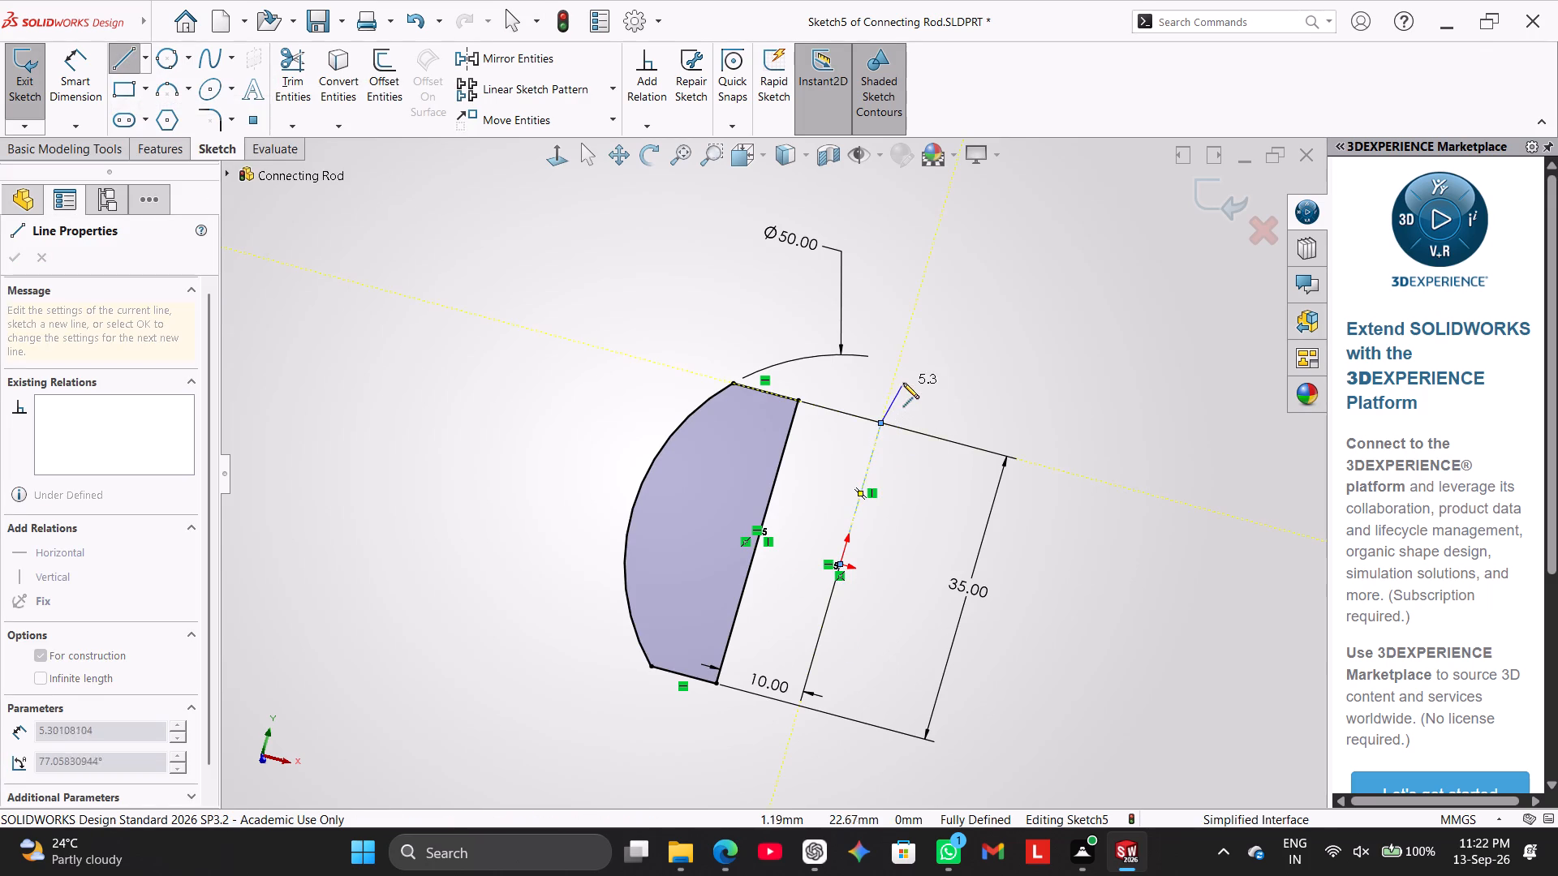
pyautogui.rightClick(903, 380)
pyautogui.click(927, 390)
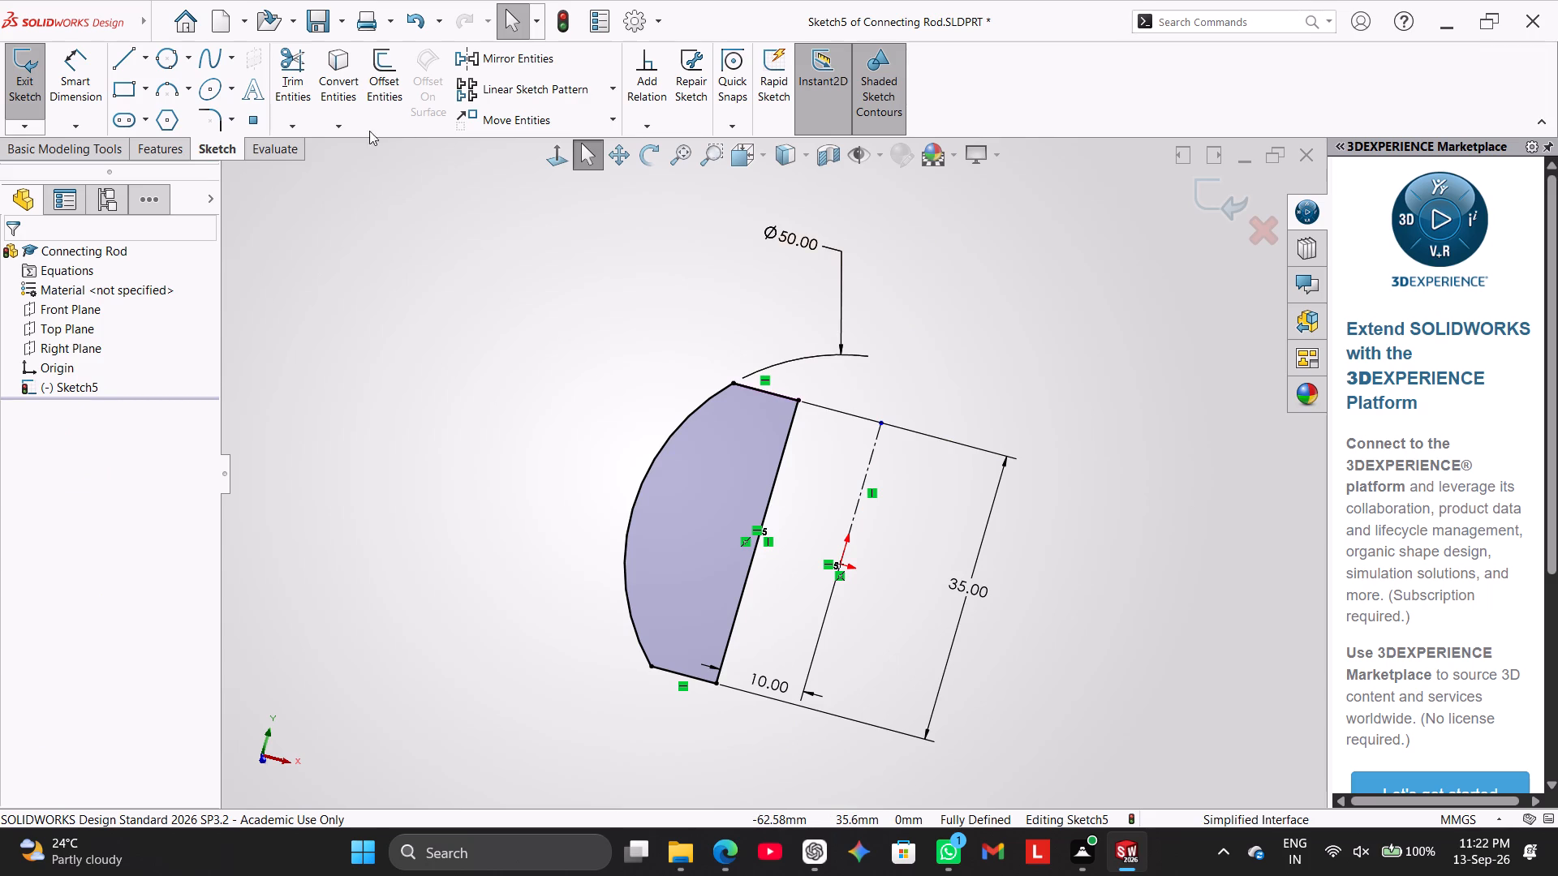
# Revolve the arc-sided profile 360° about the vertical centerline as a solid boss.
pyautogui.click(148, 144)
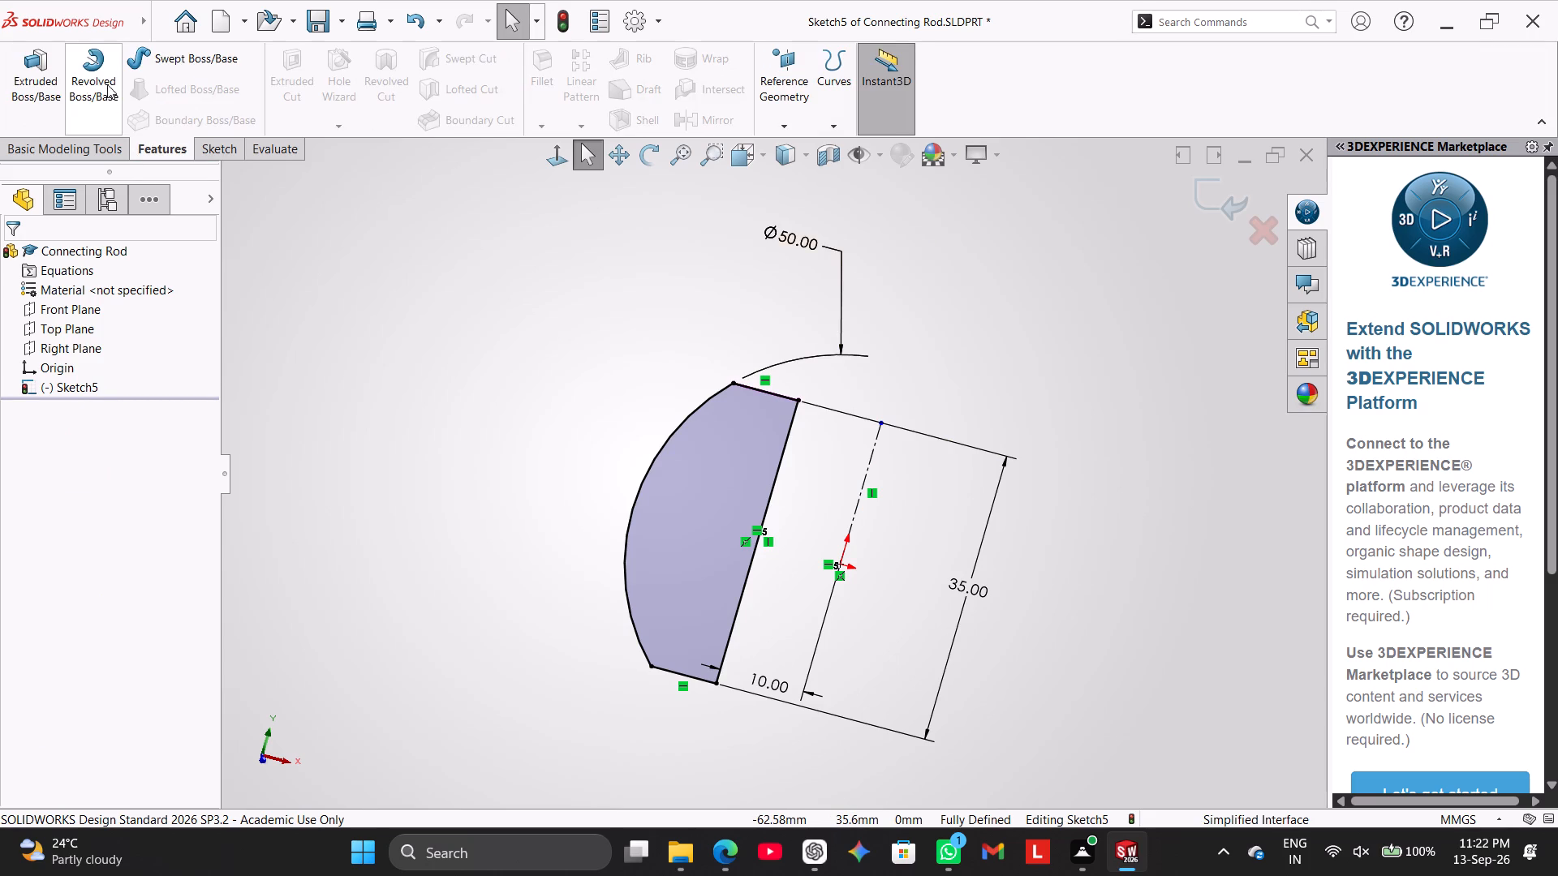
pyautogui.click(107, 84)
pyautogui.moveTo(535, 417); pyautogui.dragTo(513, 457, button='middle')
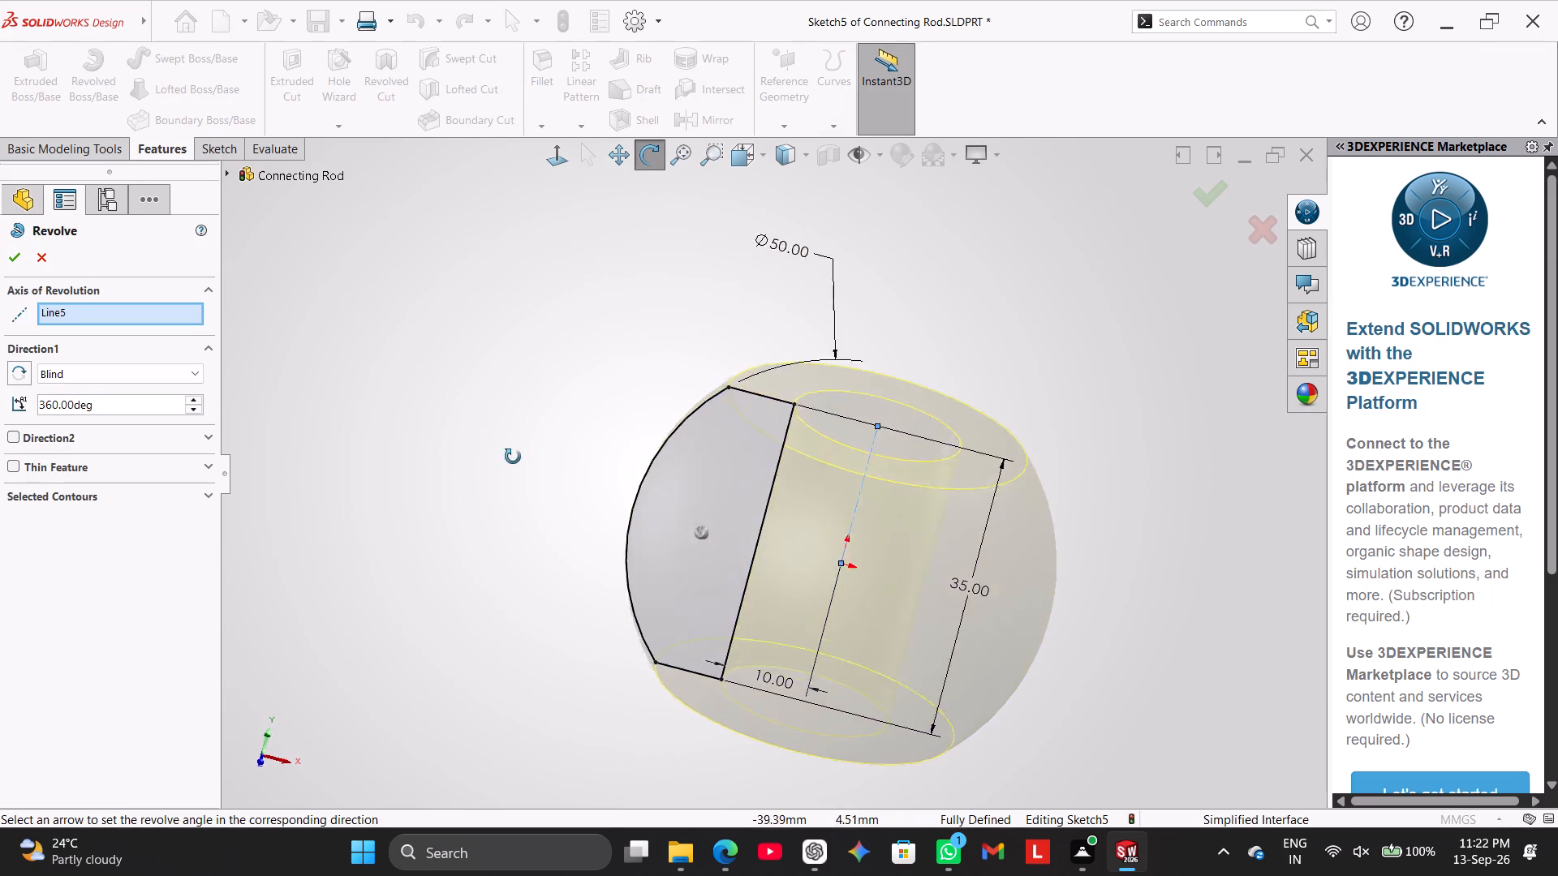
pyautogui.moveTo(513, 457); pyautogui.dragTo(517, 415, button='middle')
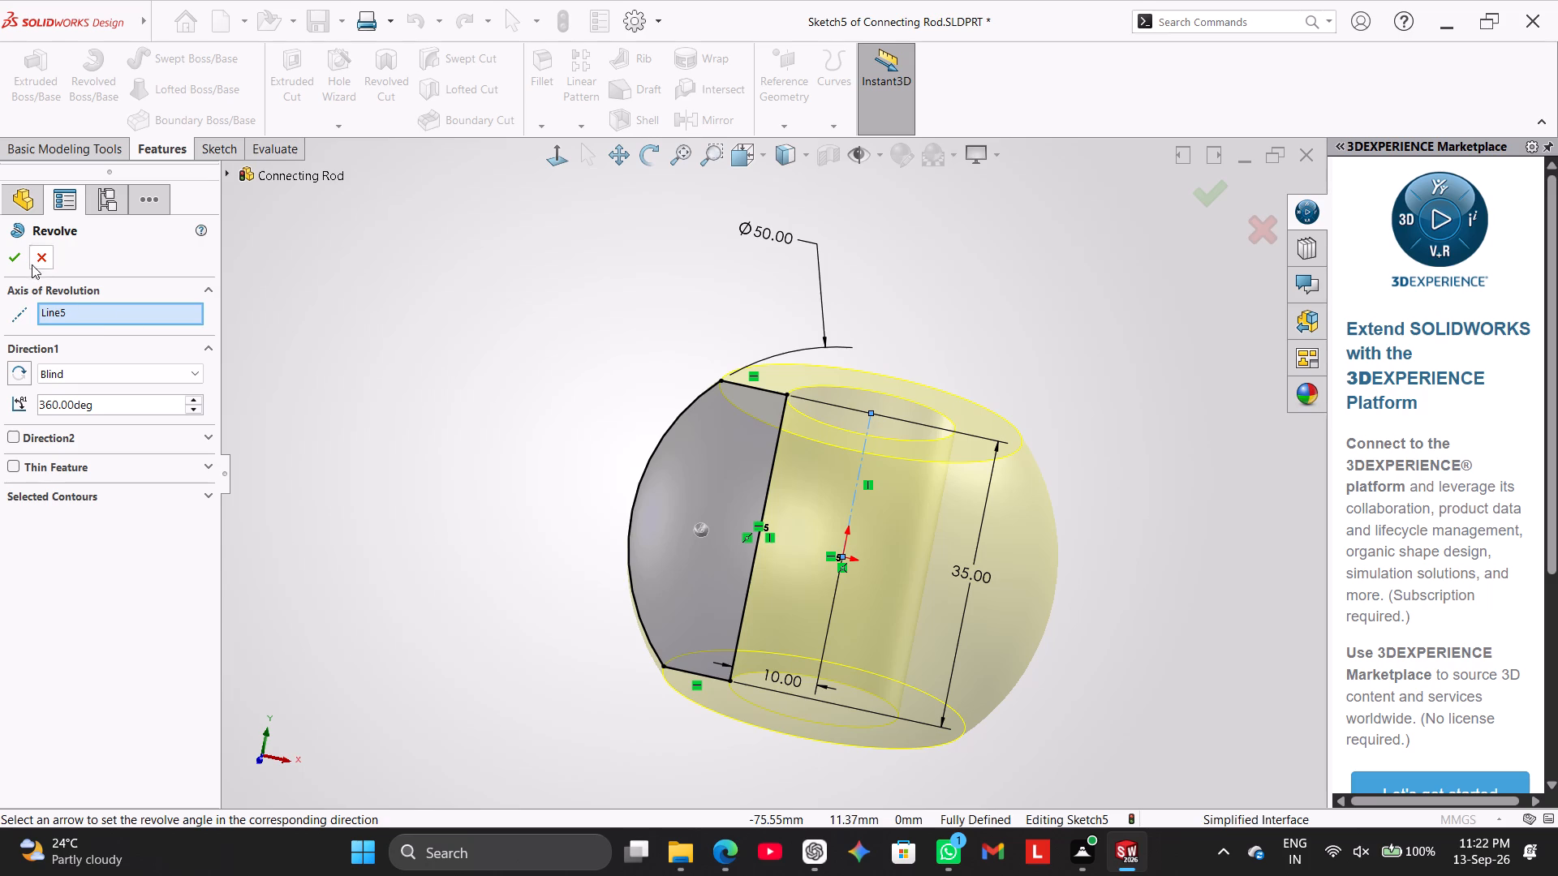
pyautogui.click(14, 254)
# Start a new sketch on the flat ring-shaped top face of the revolved body.
pyautogui.moveTo(437, 476); pyautogui.dragTo(414, 478, button='middle')
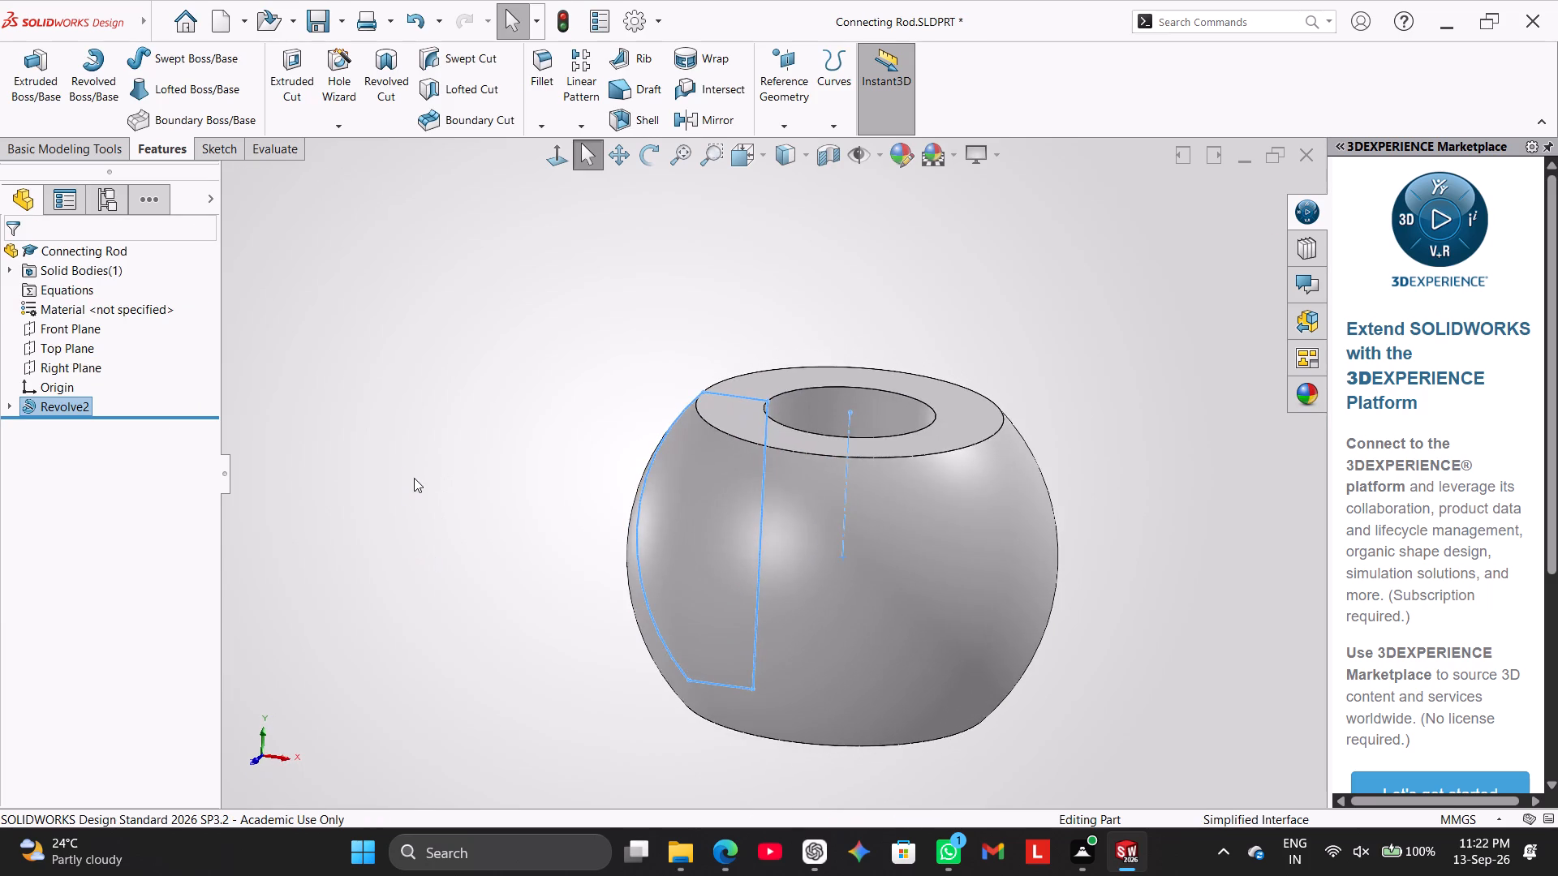
pyautogui.moveTo(409, 482); pyautogui.dragTo(481, 364, button='right')
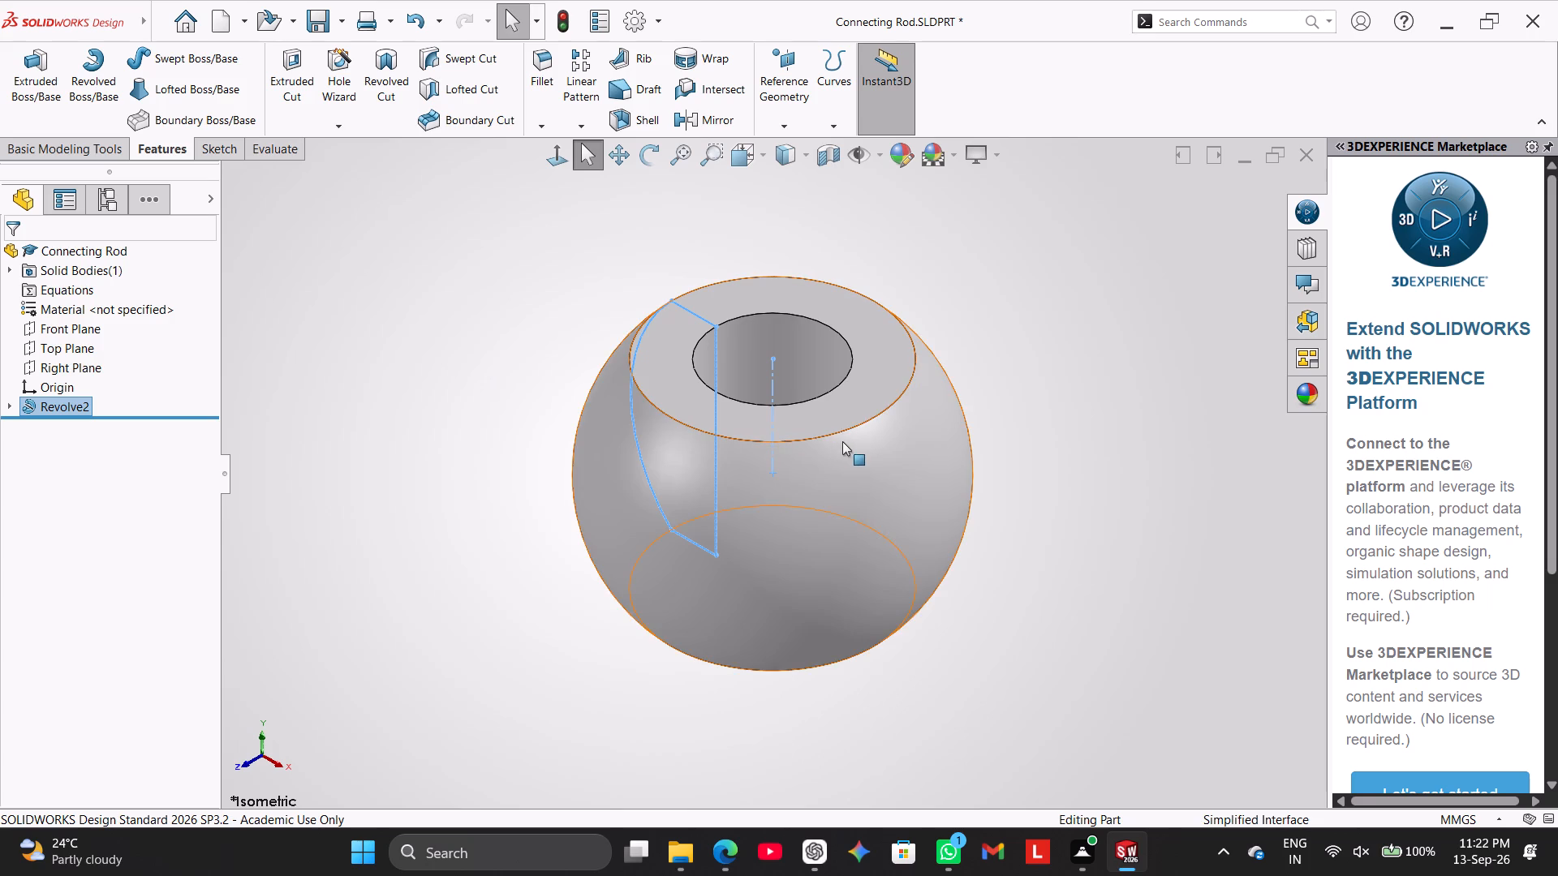
pyautogui.click(837, 419)
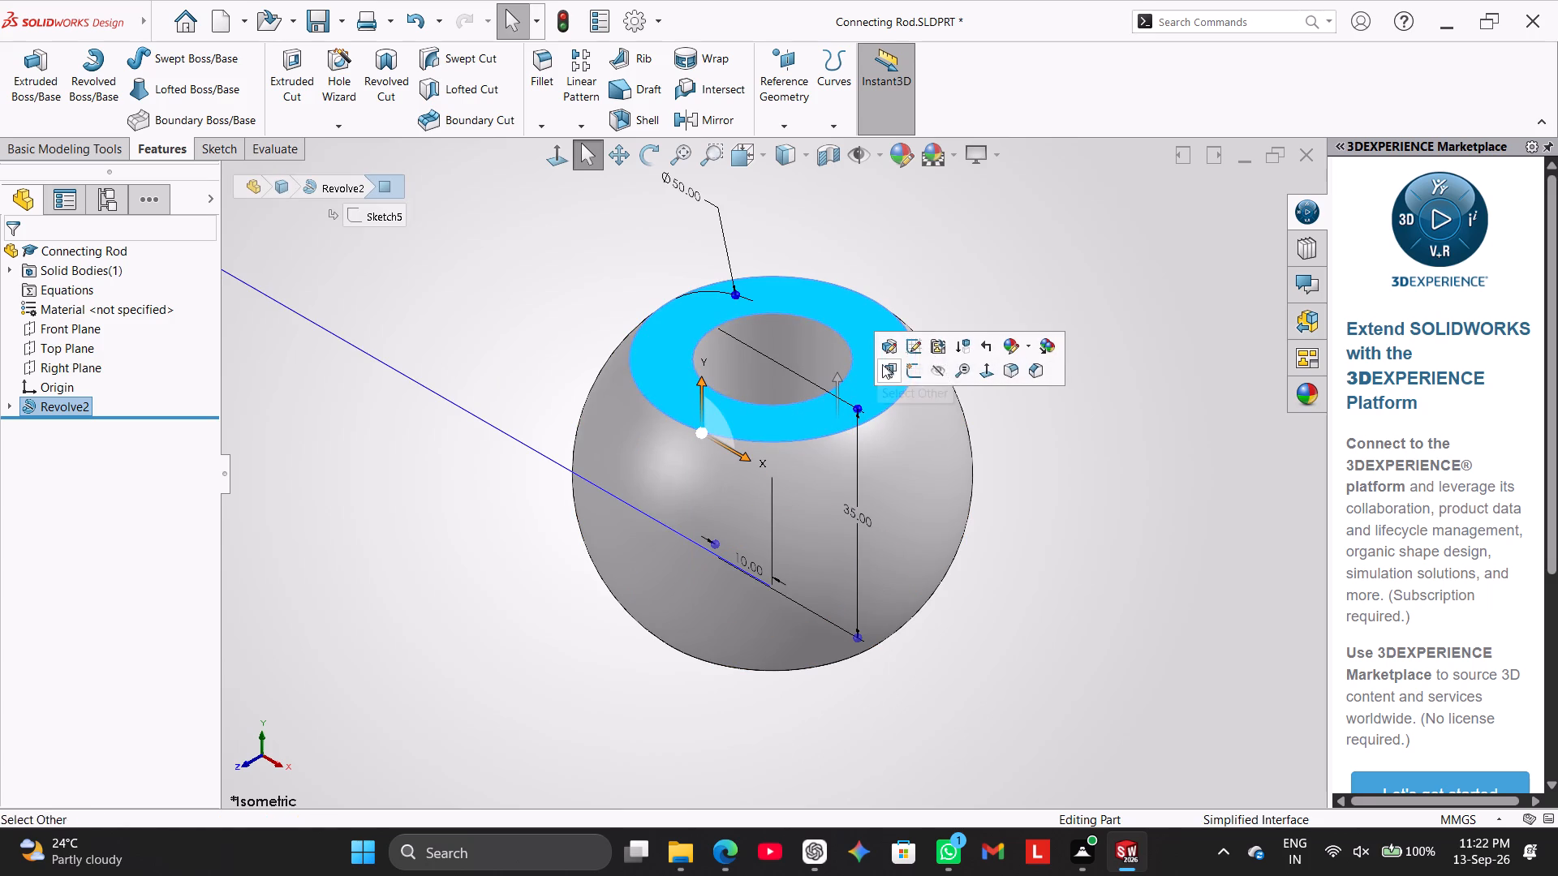
pyautogui.click(916, 373)
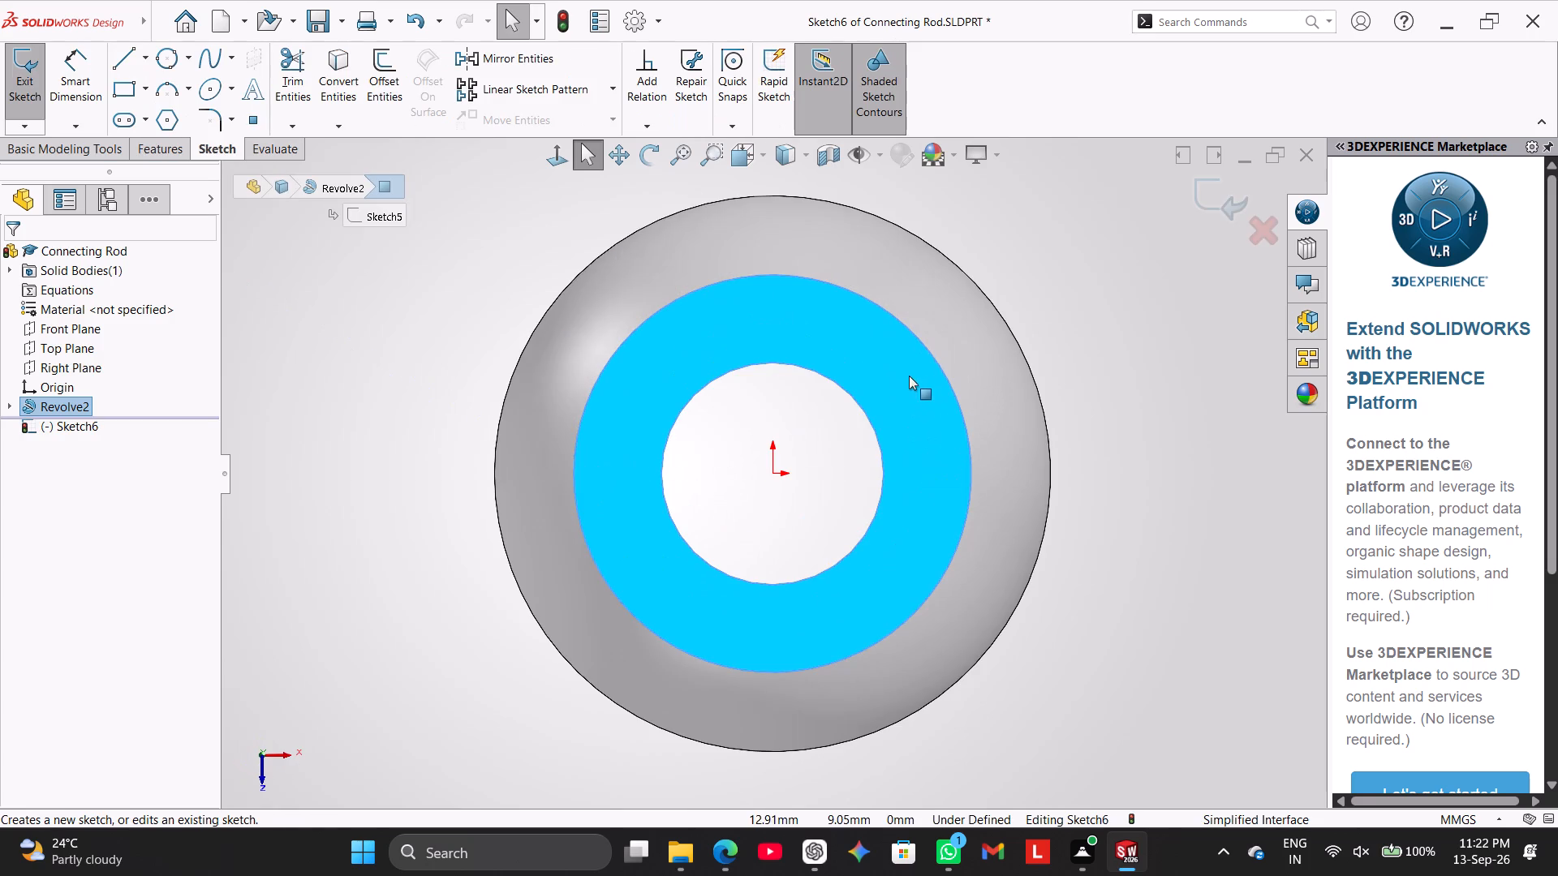
pyautogui.click(405, 415)
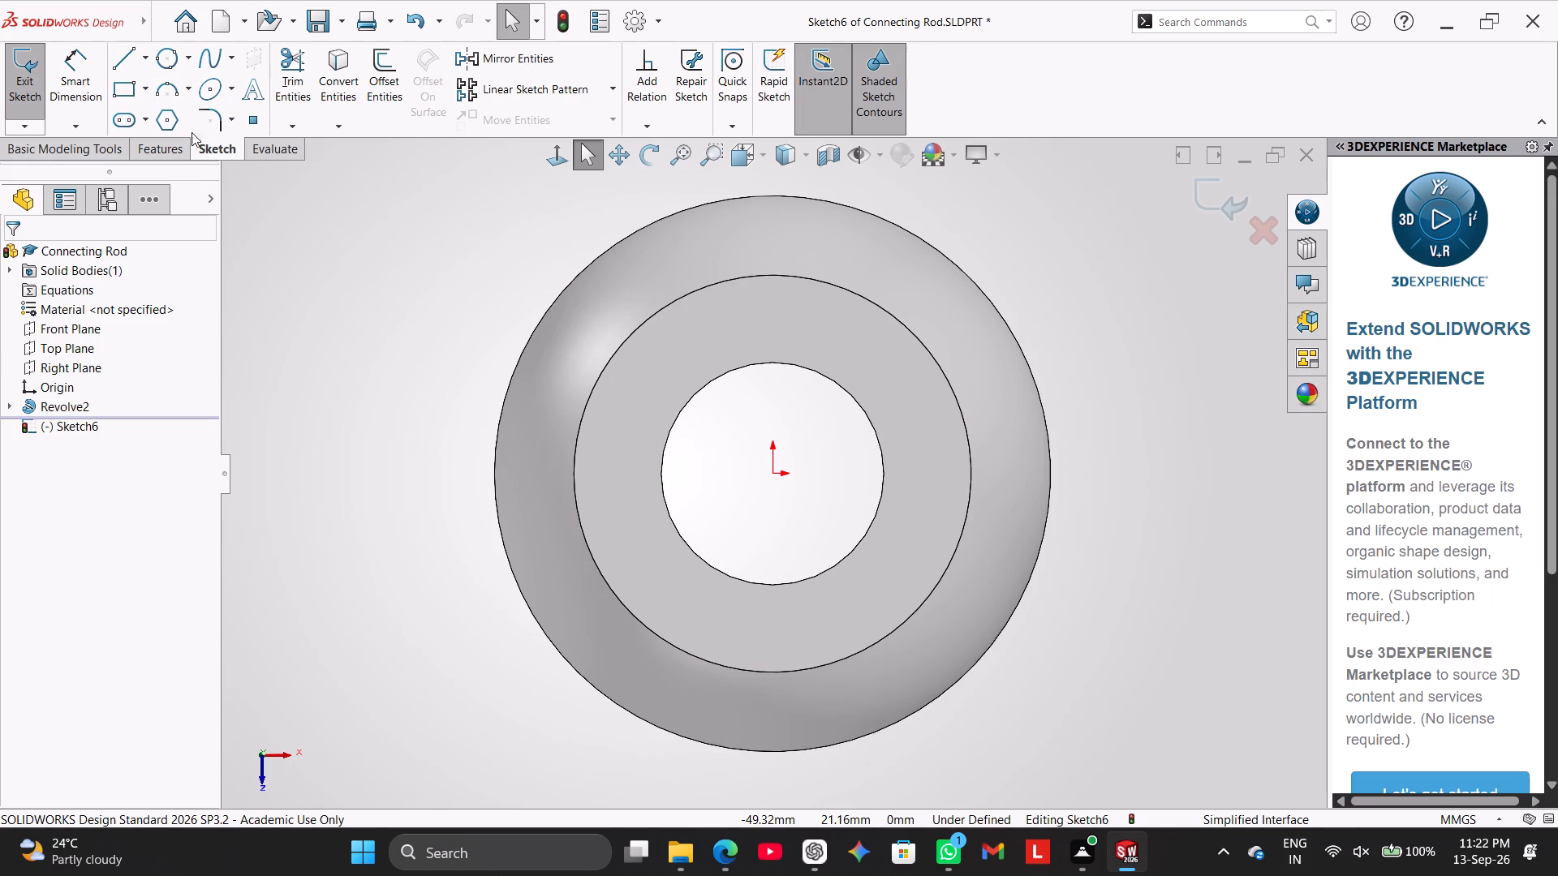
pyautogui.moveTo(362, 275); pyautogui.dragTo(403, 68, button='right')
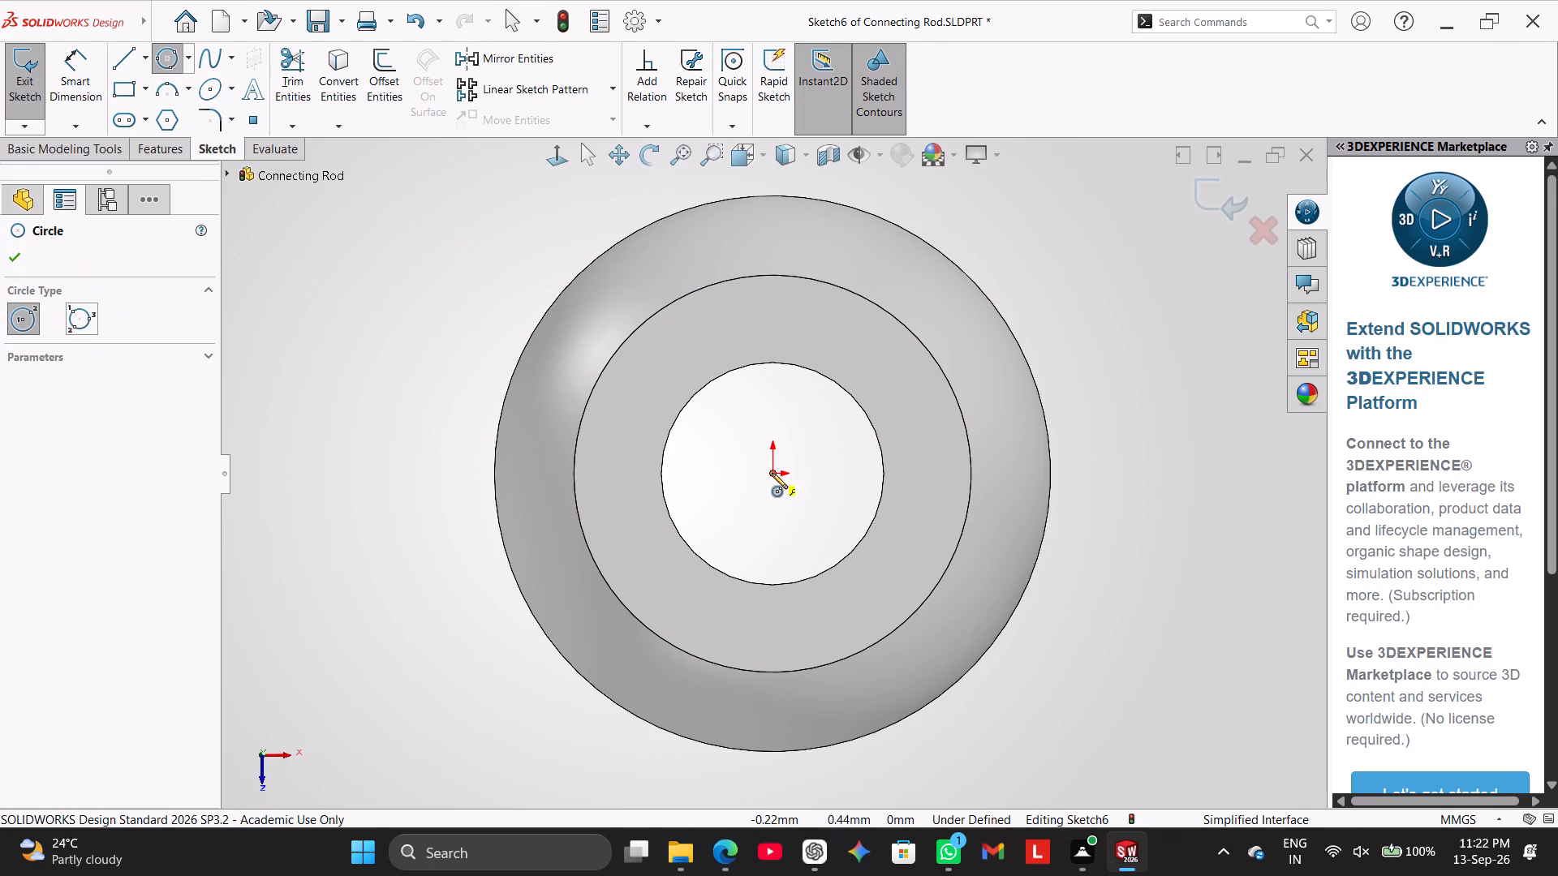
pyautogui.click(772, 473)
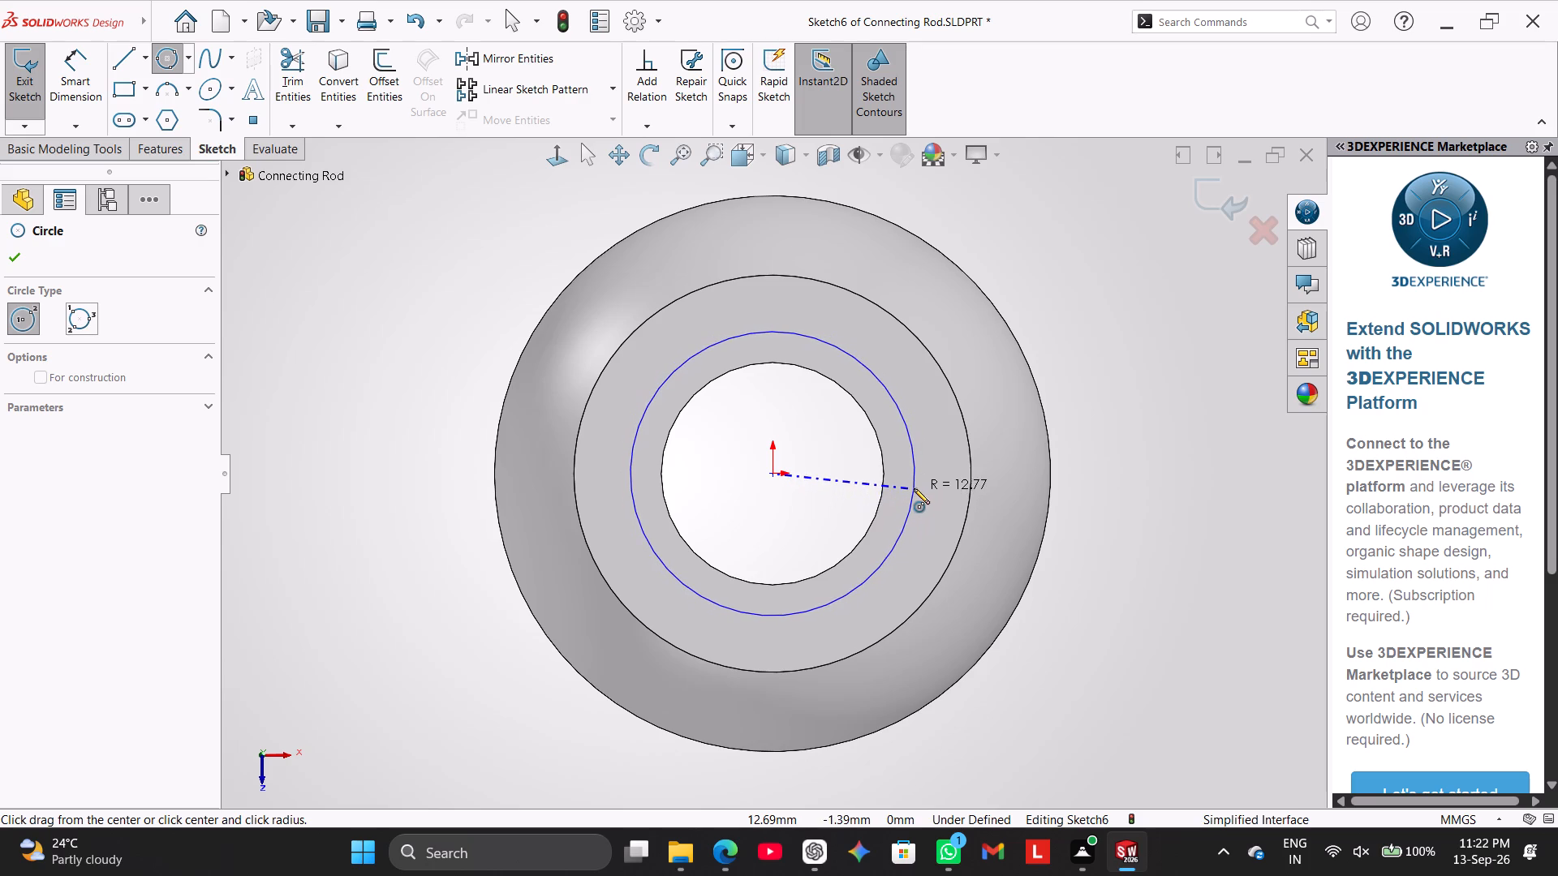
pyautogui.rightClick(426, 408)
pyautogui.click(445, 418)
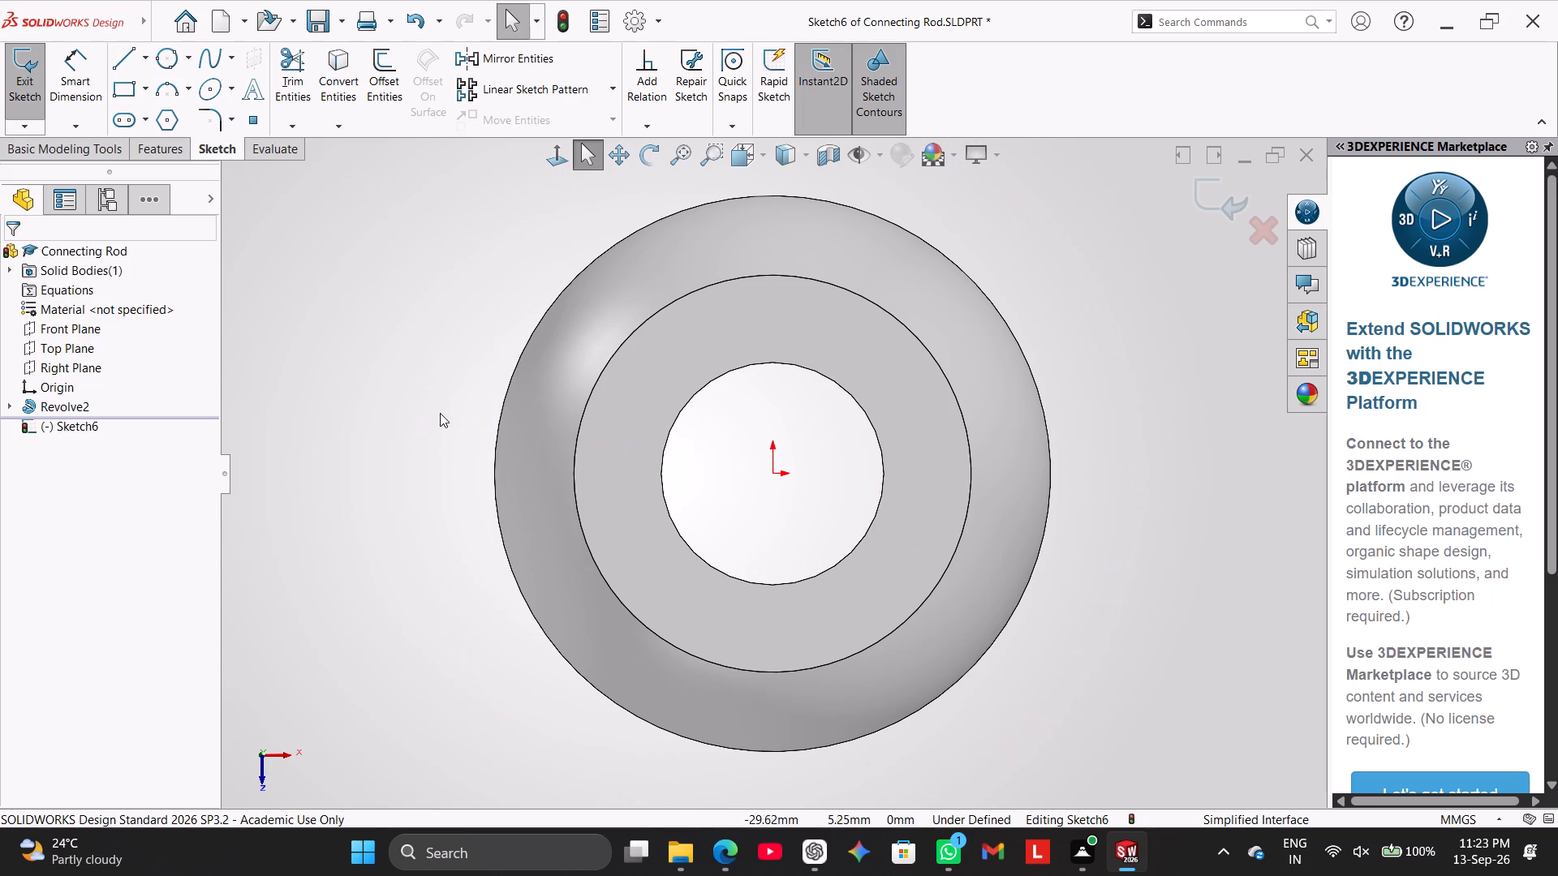
# Draw a horizontal centerline from the origin to the outer circular edge of the flat top face.
pyautogui.click(131, 64)
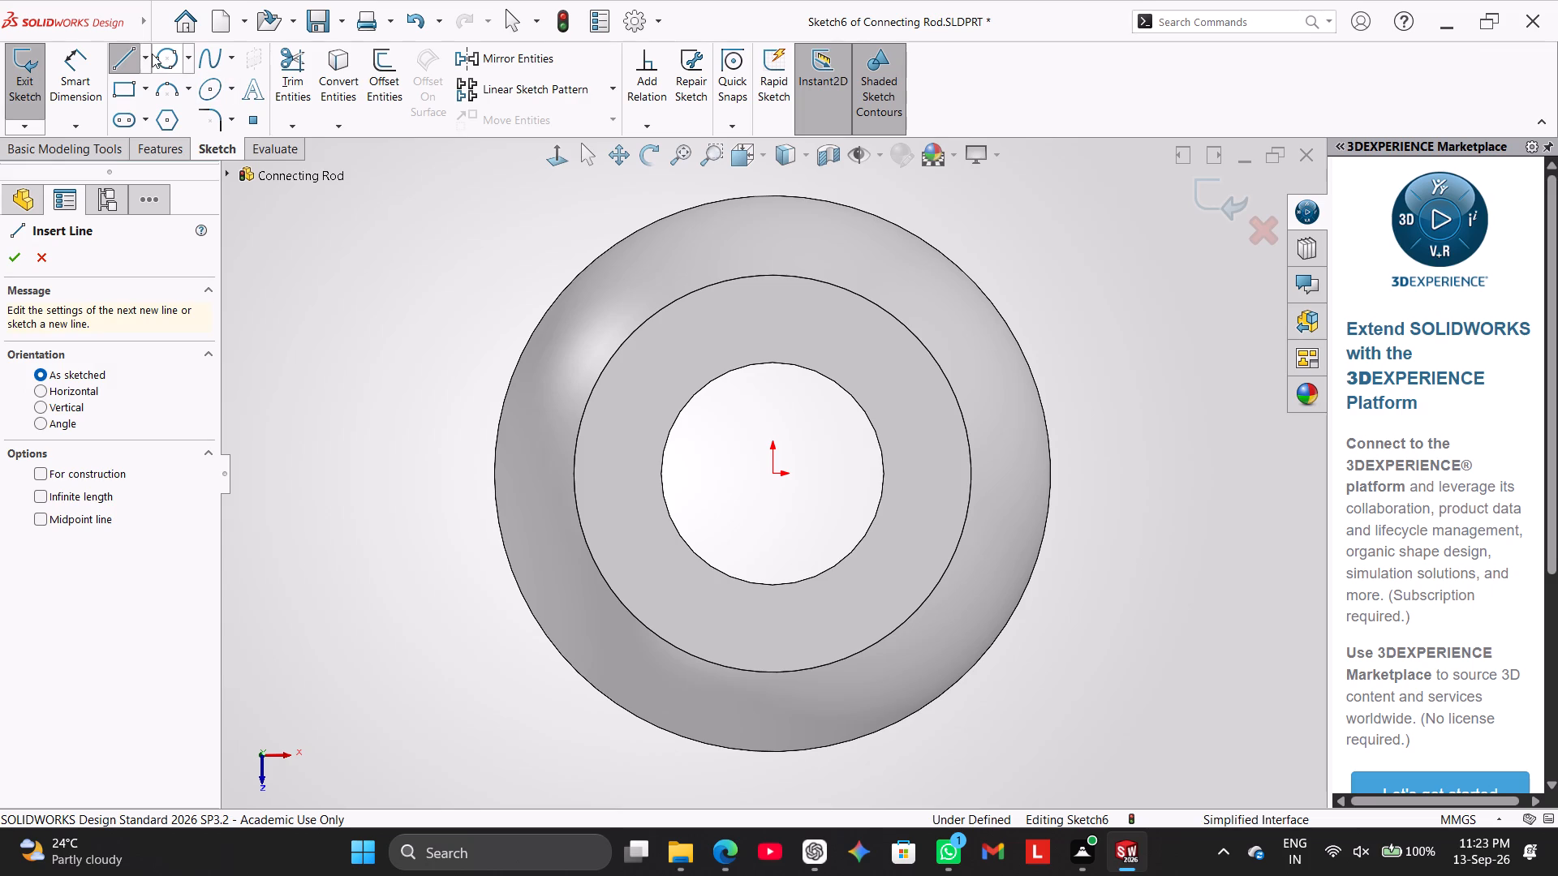
pyautogui.click(145, 49)
pyautogui.click(165, 103)
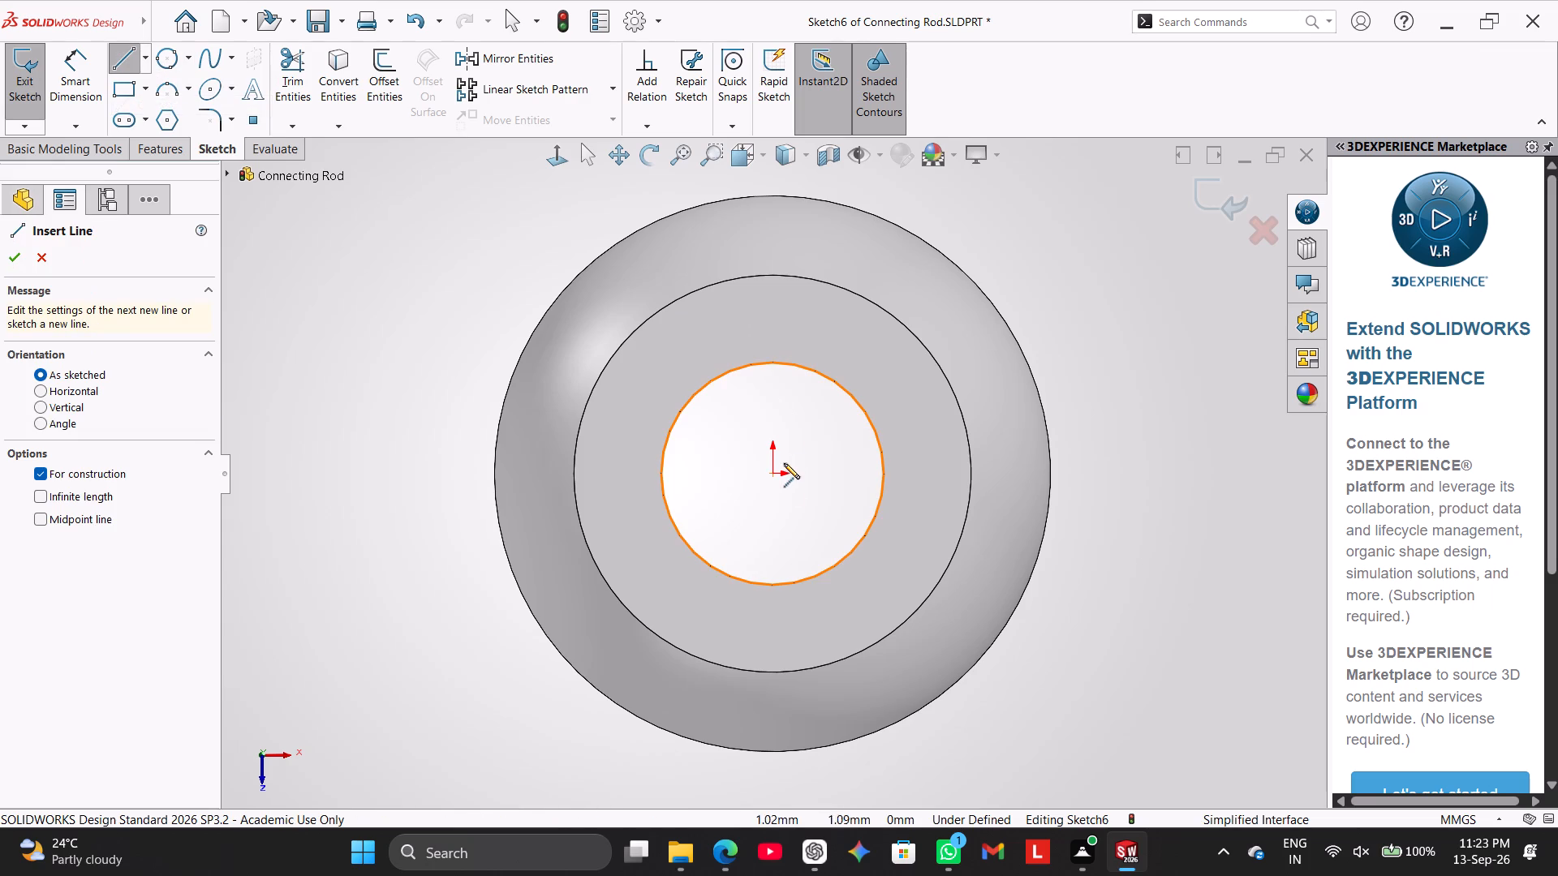
pyautogui.click(768, 474)
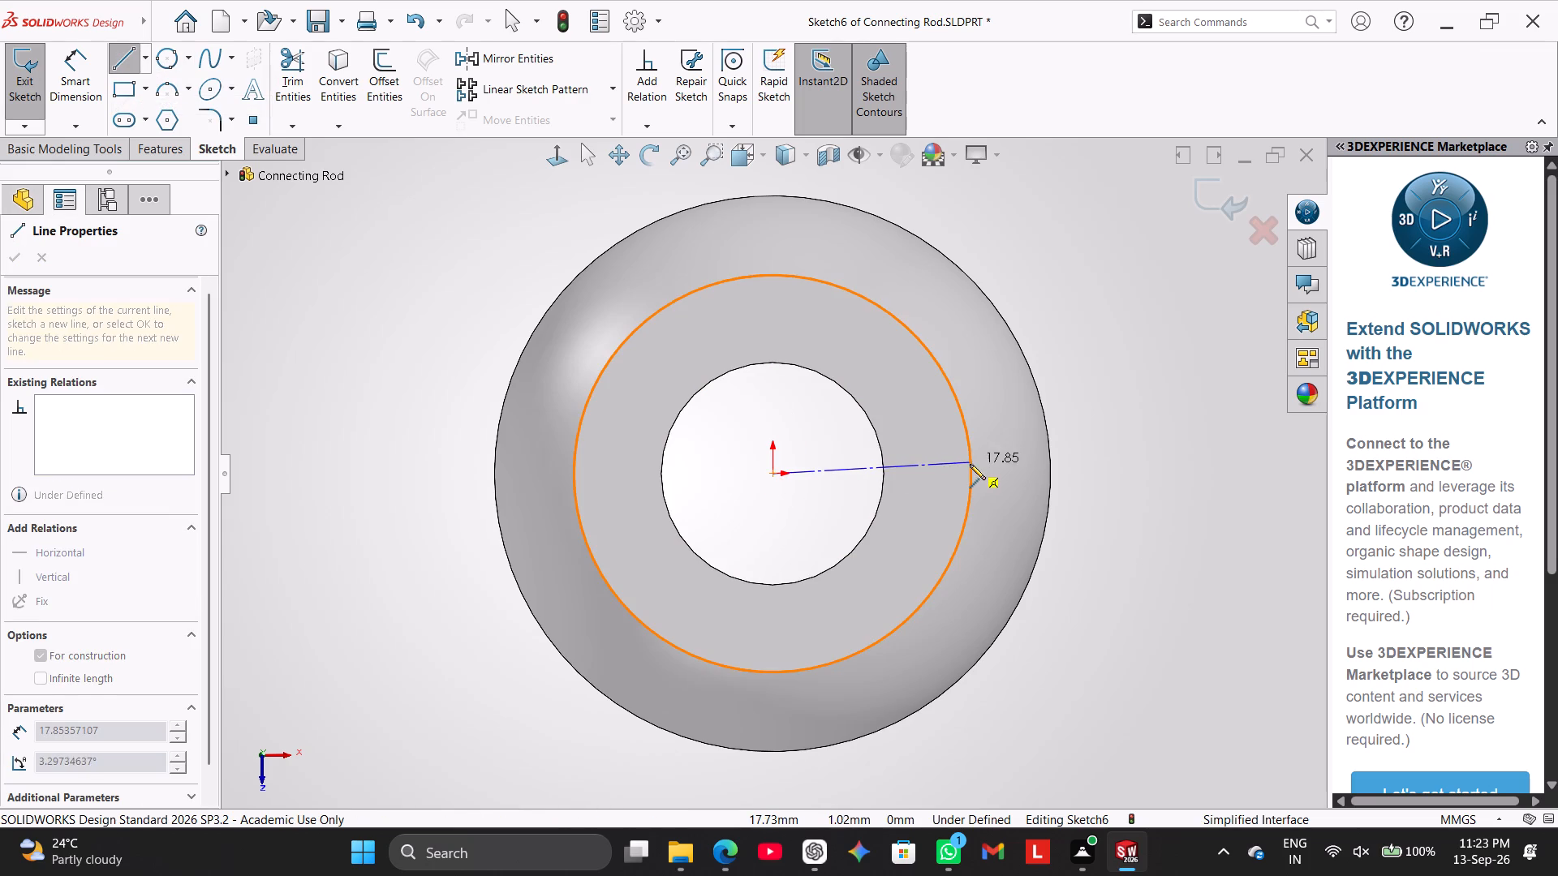
pyautogui.click(970, 473)
pyautogui.rightClick(896, 415)
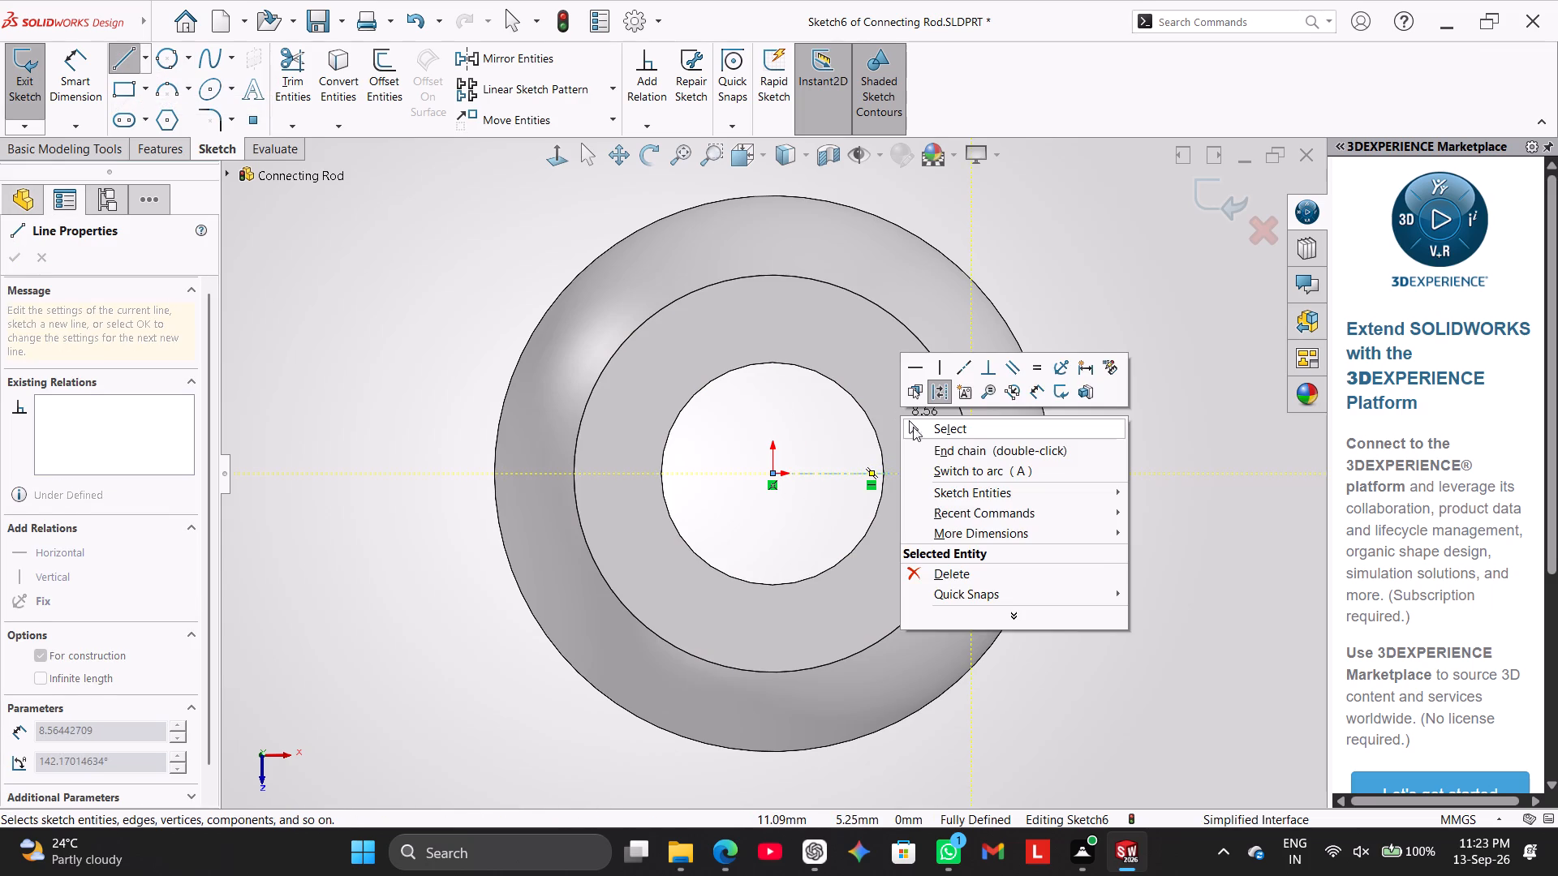
pyautogui.click(920, 421)
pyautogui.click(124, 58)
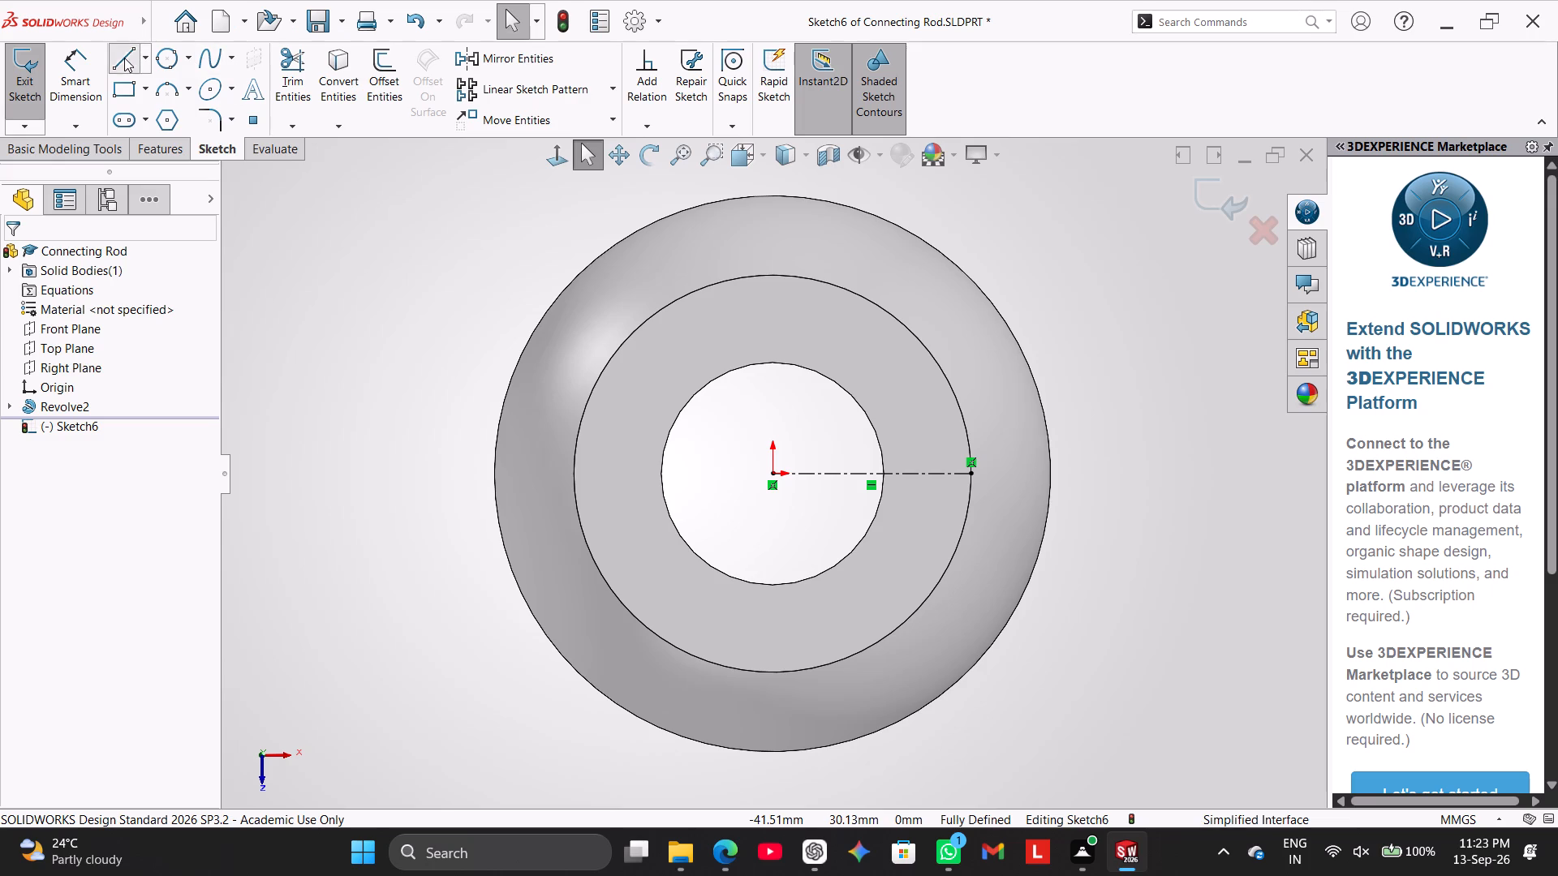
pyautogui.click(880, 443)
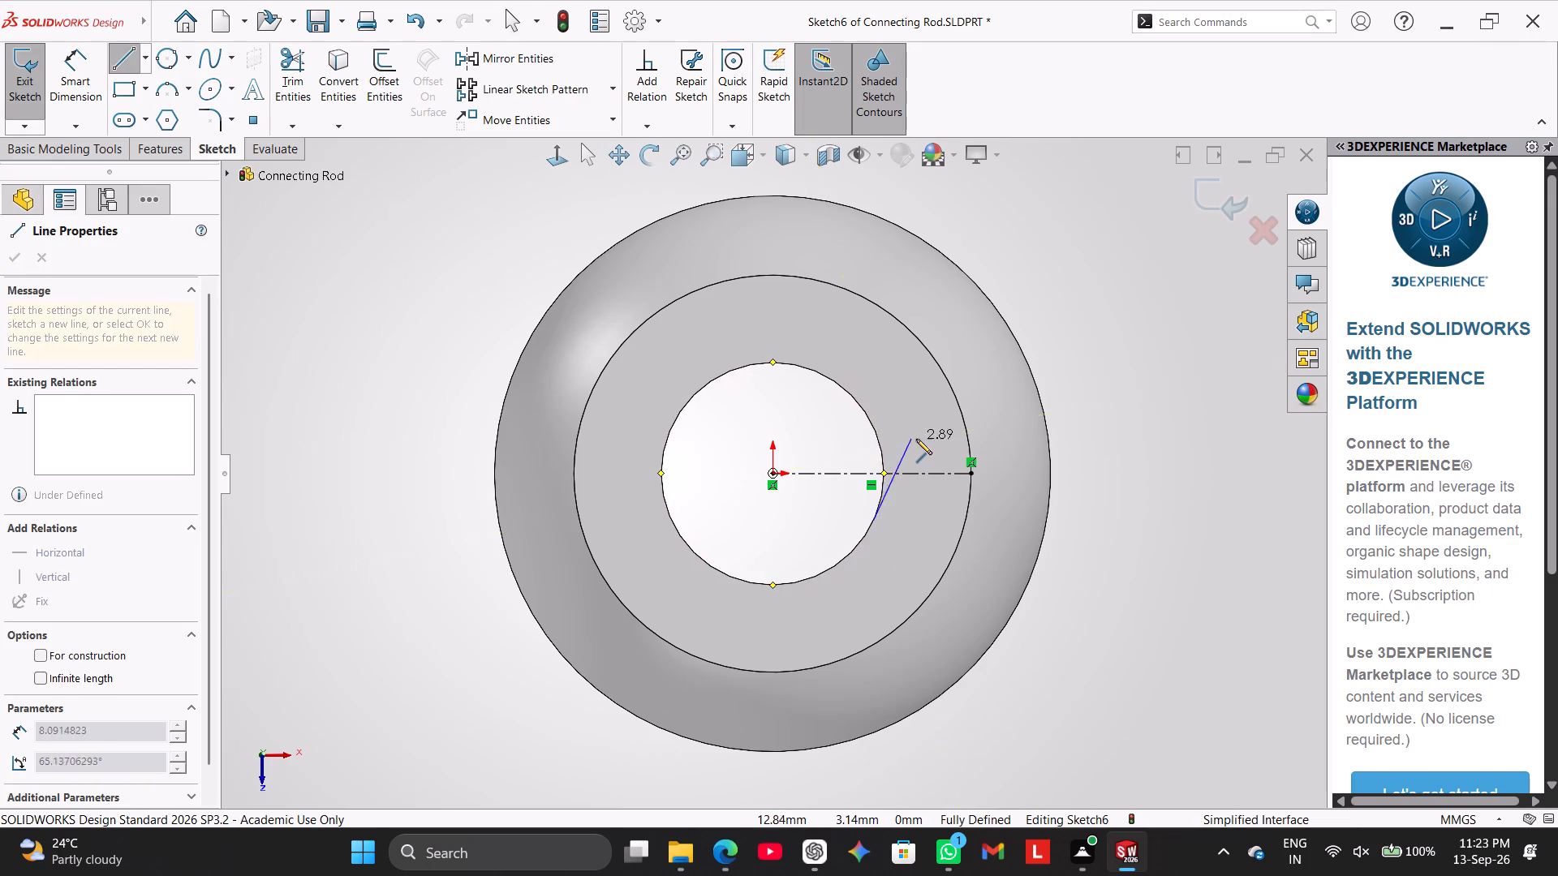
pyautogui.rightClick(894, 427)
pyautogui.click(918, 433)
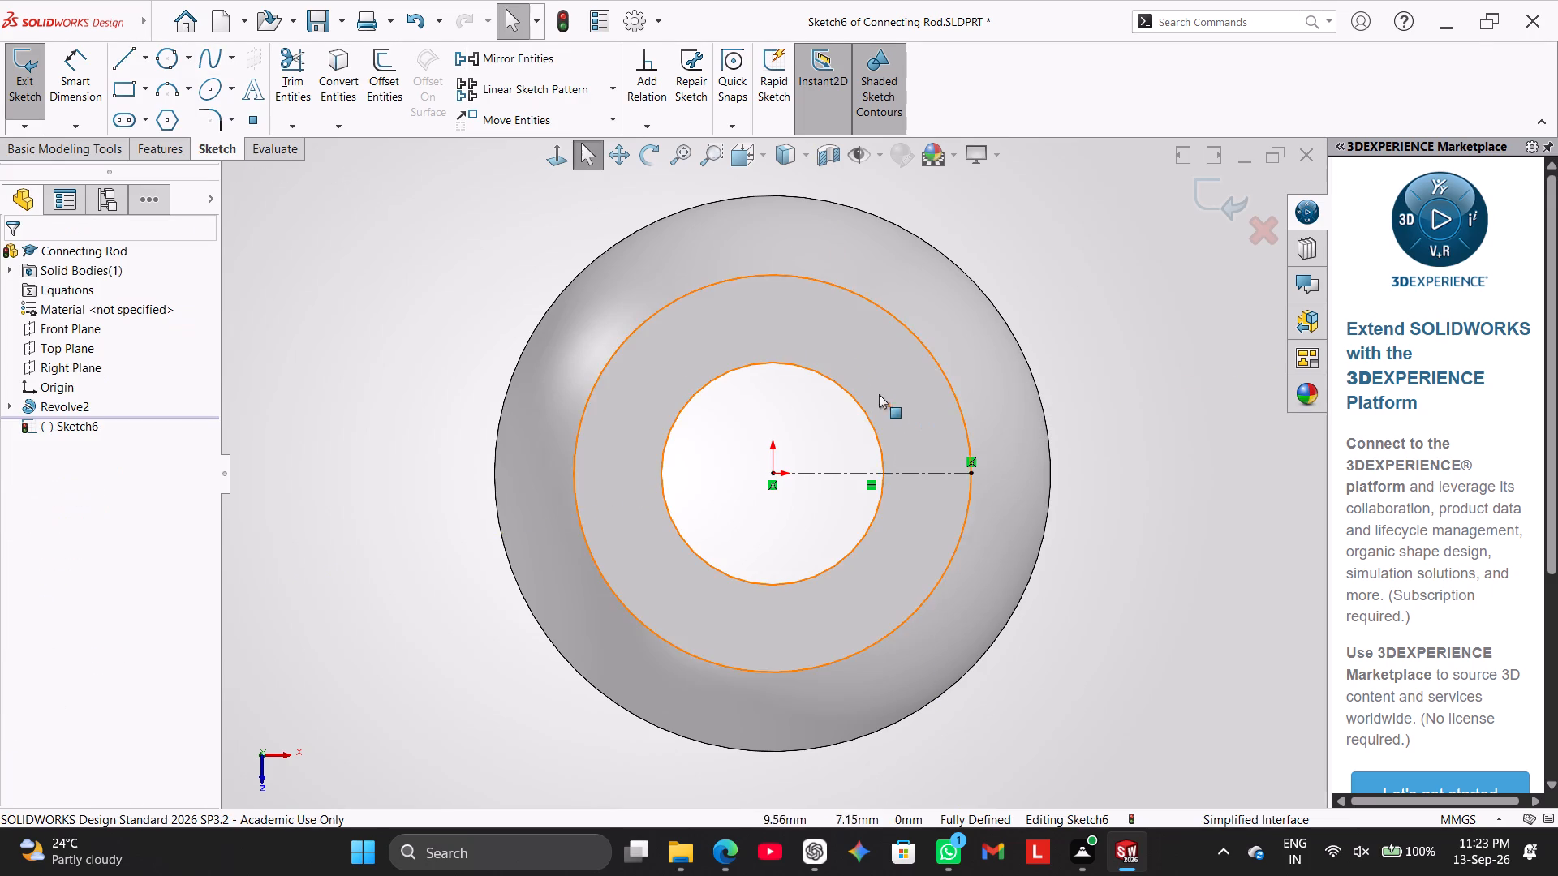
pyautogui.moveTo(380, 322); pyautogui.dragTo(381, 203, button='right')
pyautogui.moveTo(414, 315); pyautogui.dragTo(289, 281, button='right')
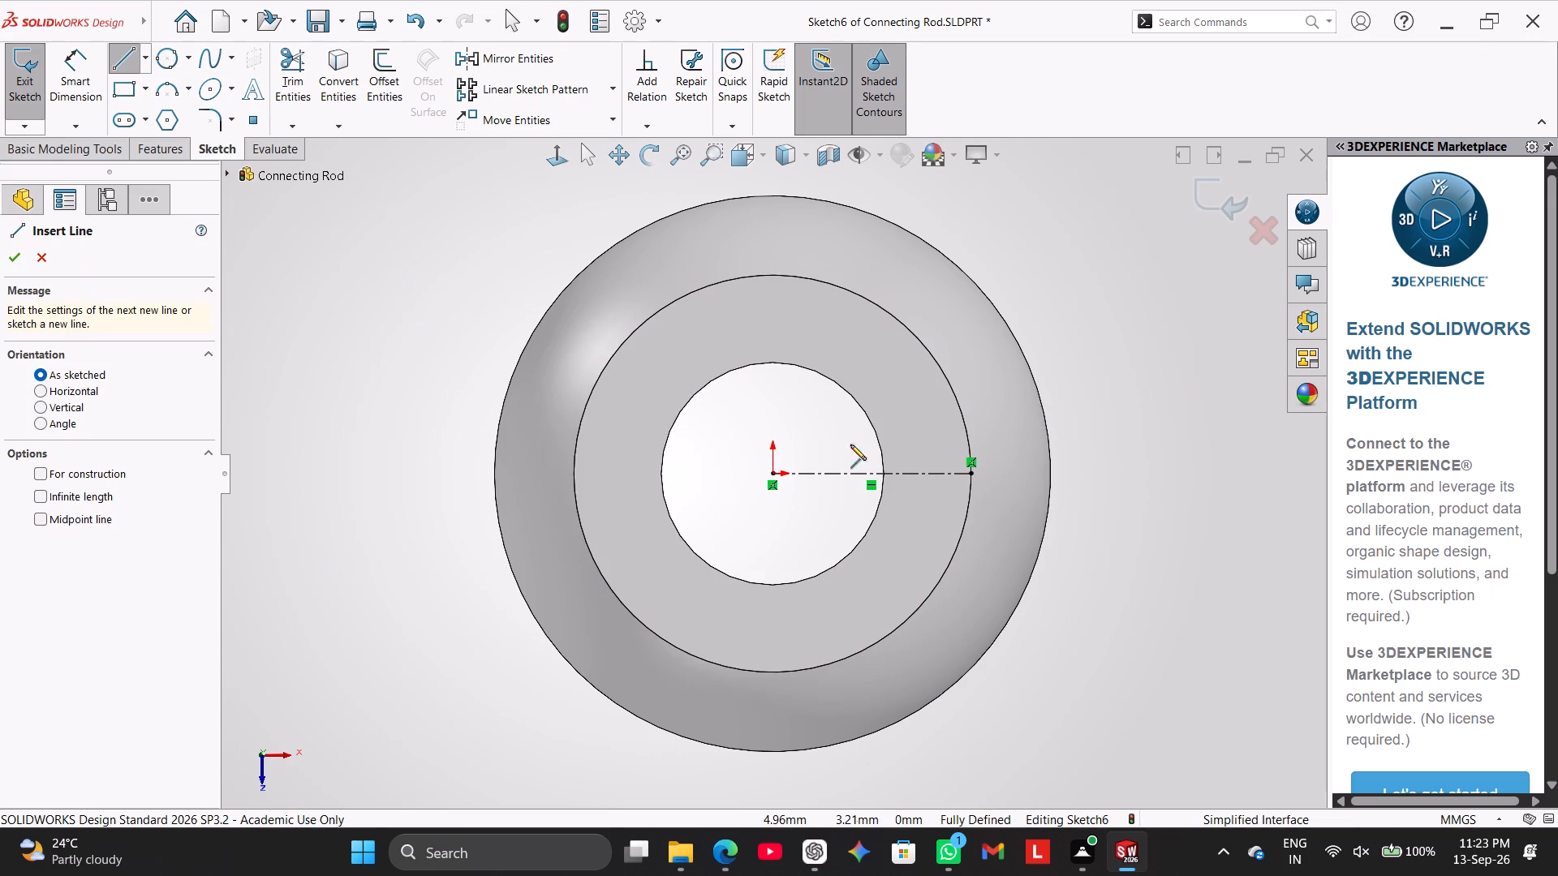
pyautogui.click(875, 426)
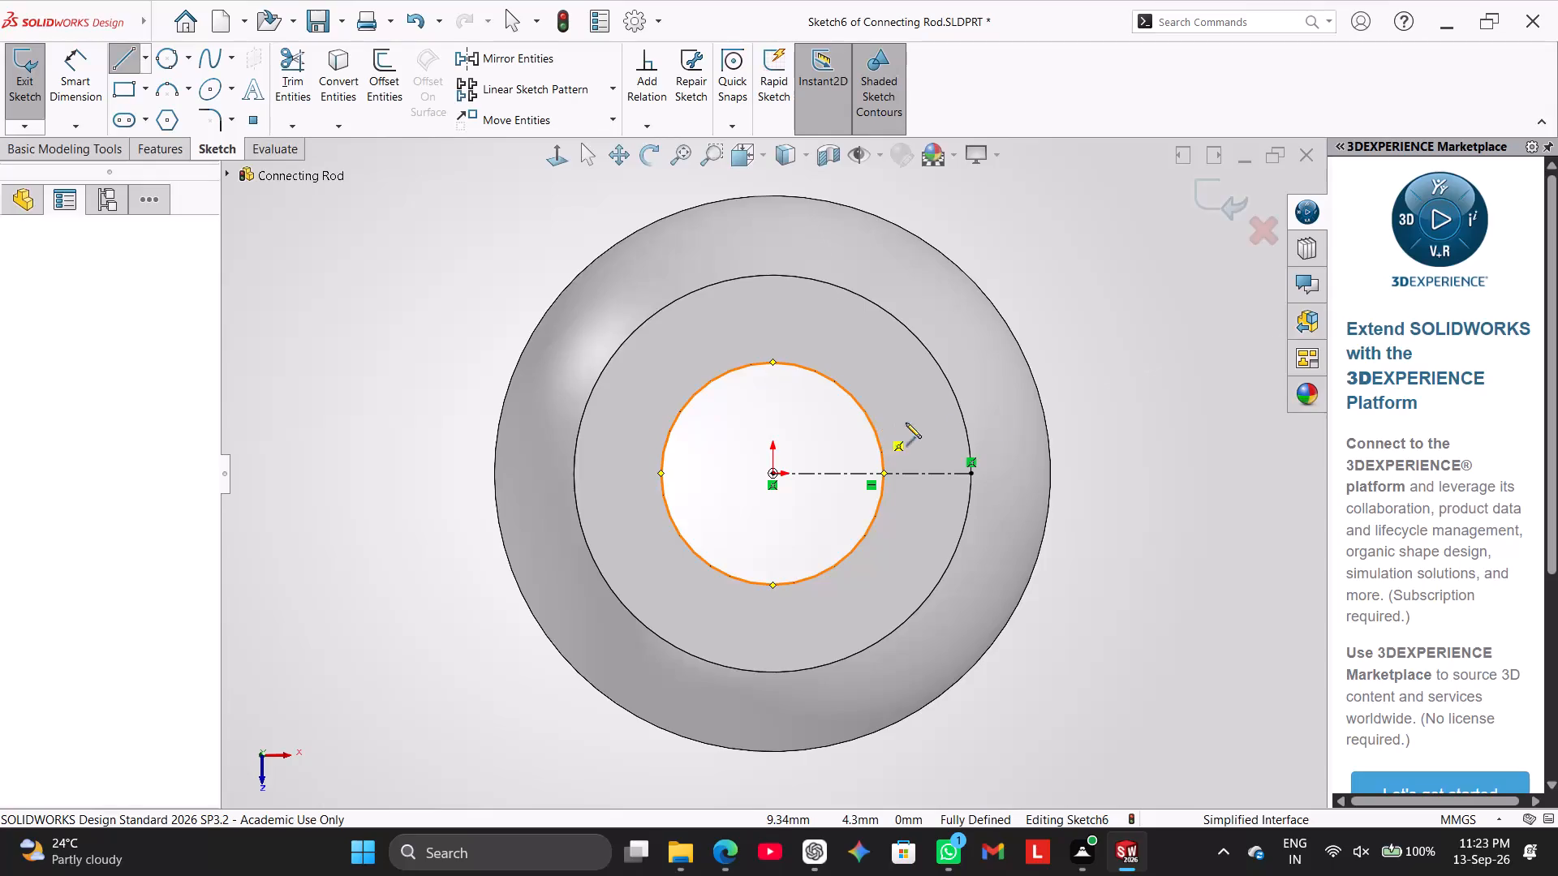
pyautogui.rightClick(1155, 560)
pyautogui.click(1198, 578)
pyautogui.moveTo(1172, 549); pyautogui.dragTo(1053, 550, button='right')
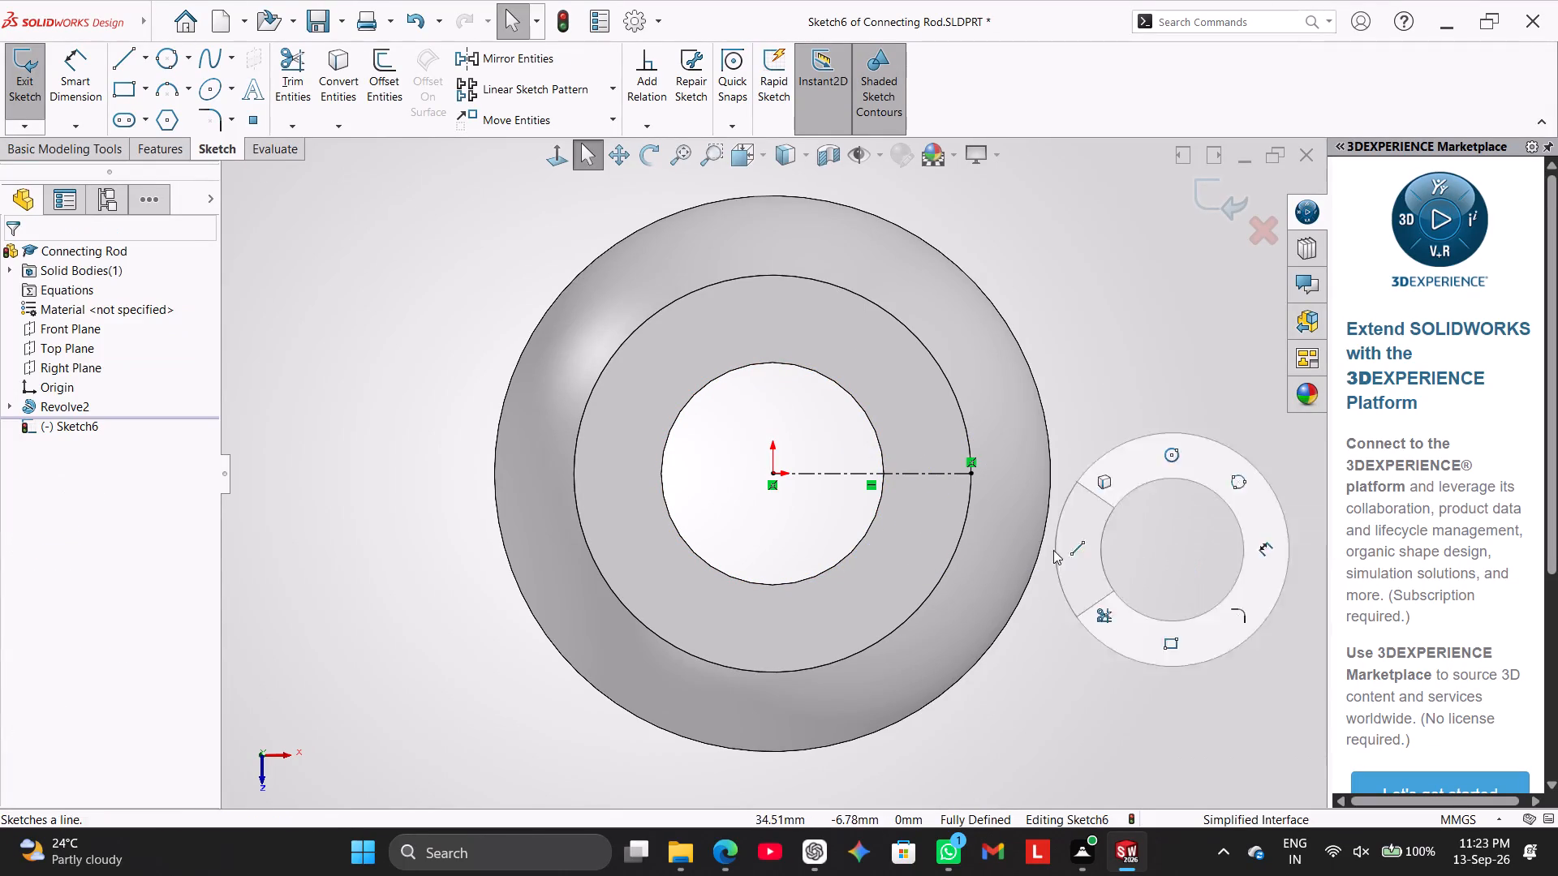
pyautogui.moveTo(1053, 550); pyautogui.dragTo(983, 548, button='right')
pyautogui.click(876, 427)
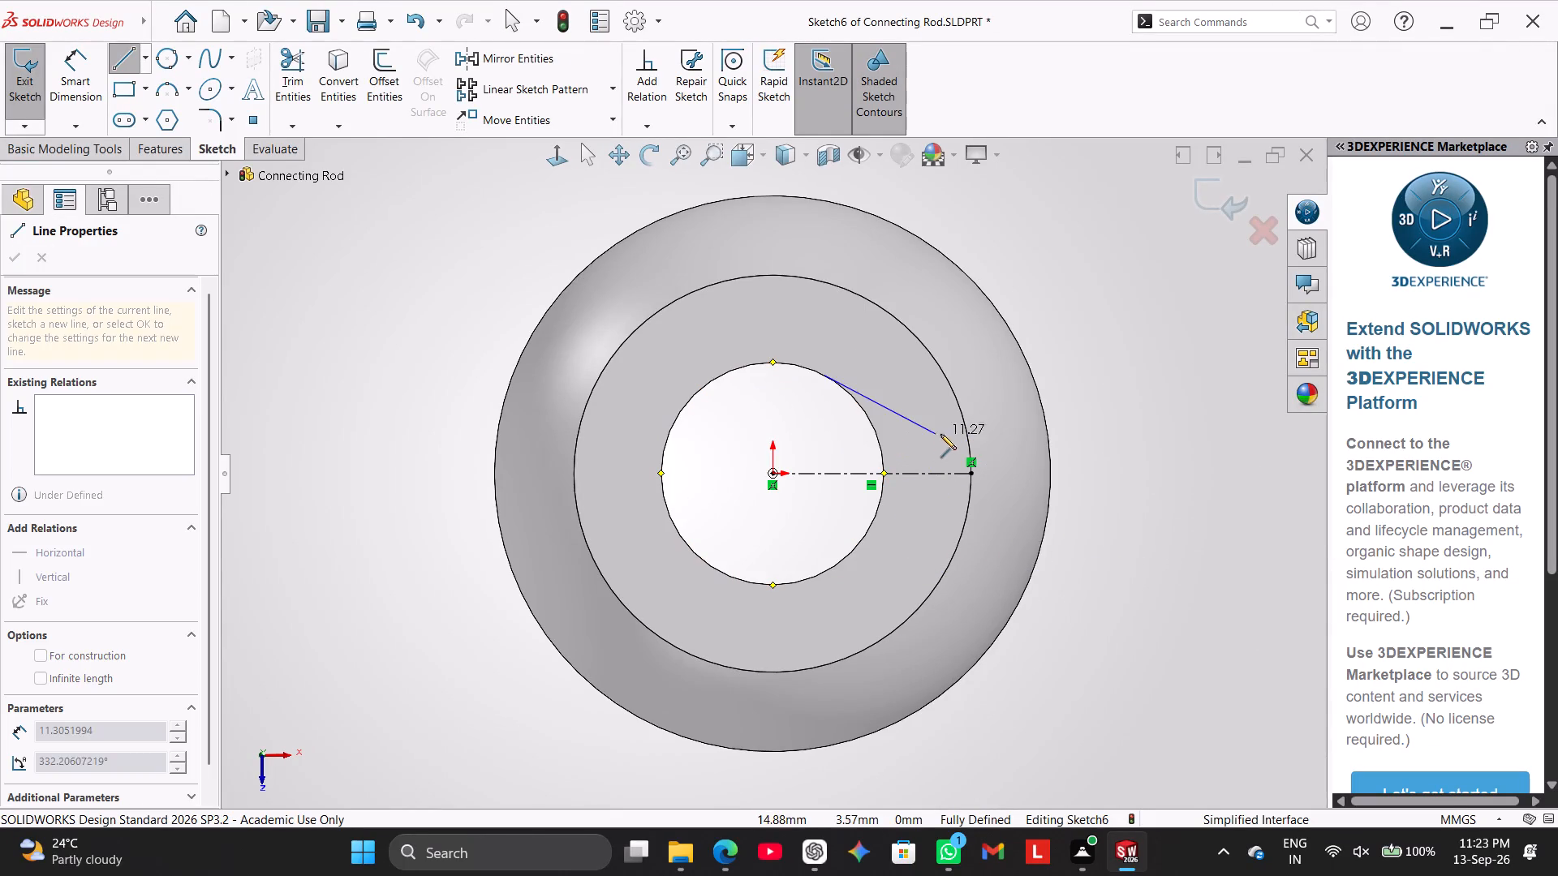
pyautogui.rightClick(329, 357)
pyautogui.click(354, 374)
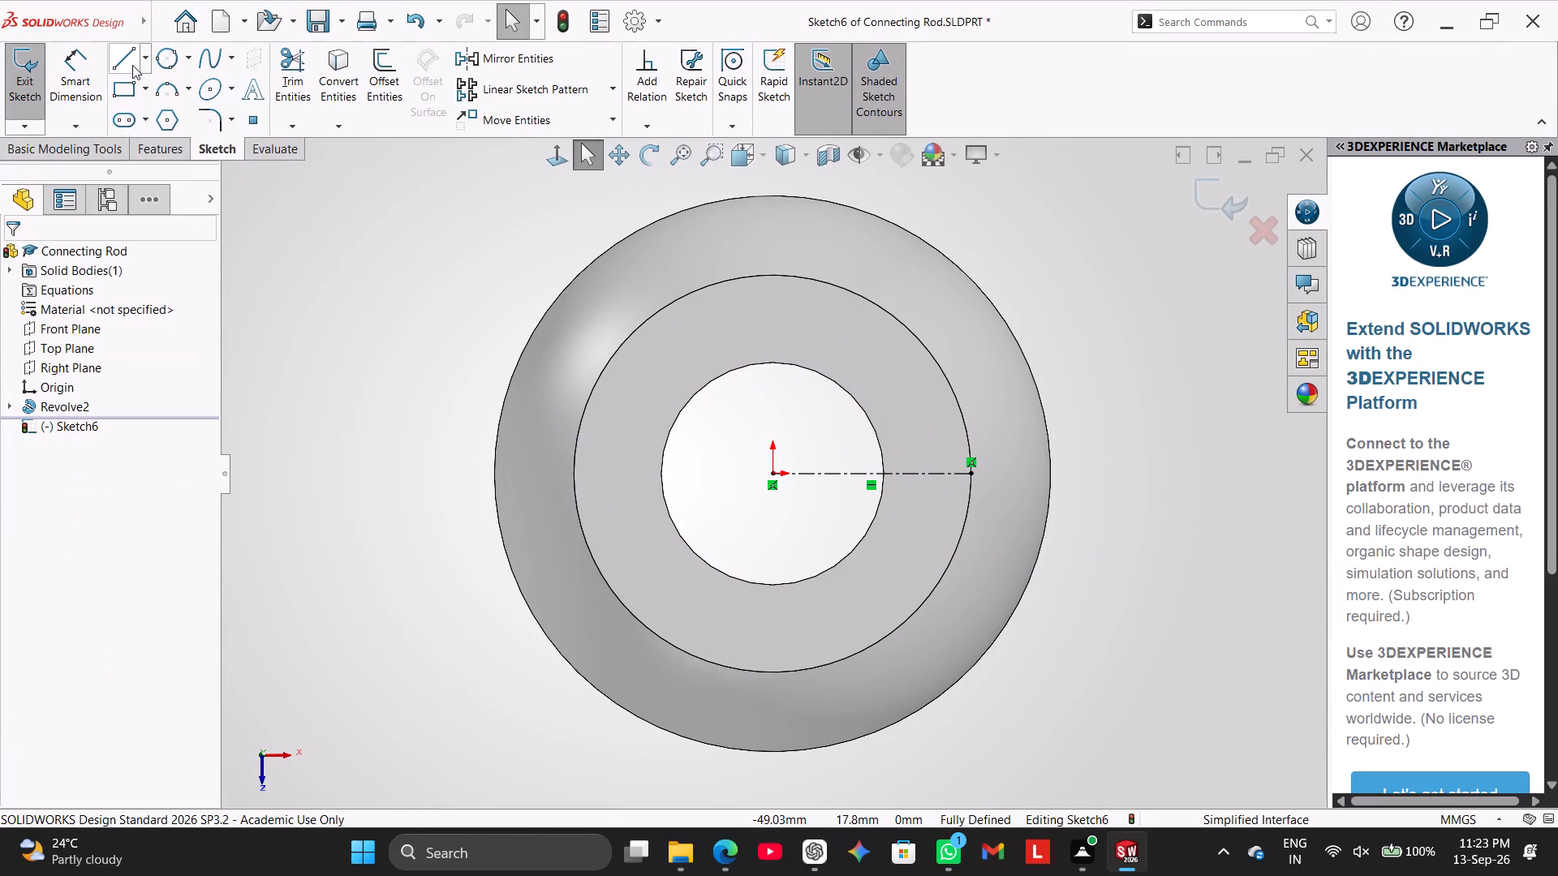
# Sketch a circle of 10 mm radius centred on the origin, matching the edge of the through hole.
pyautogui.click(189, 62)
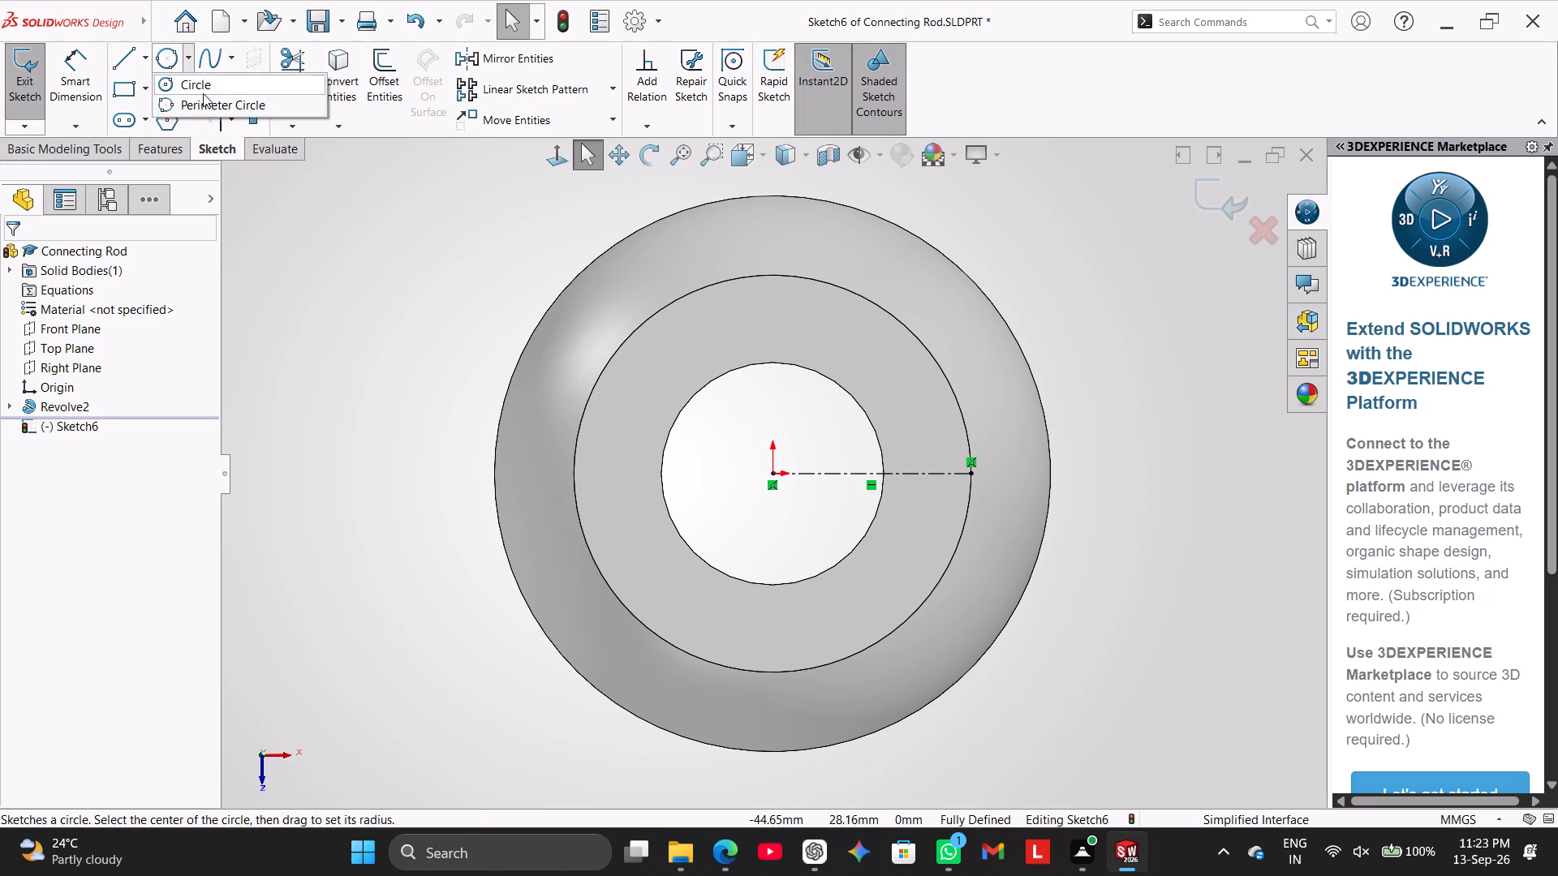
pyautogui.moveTo(309, 288); pyautogui.dragTo(321, 182, button='right')
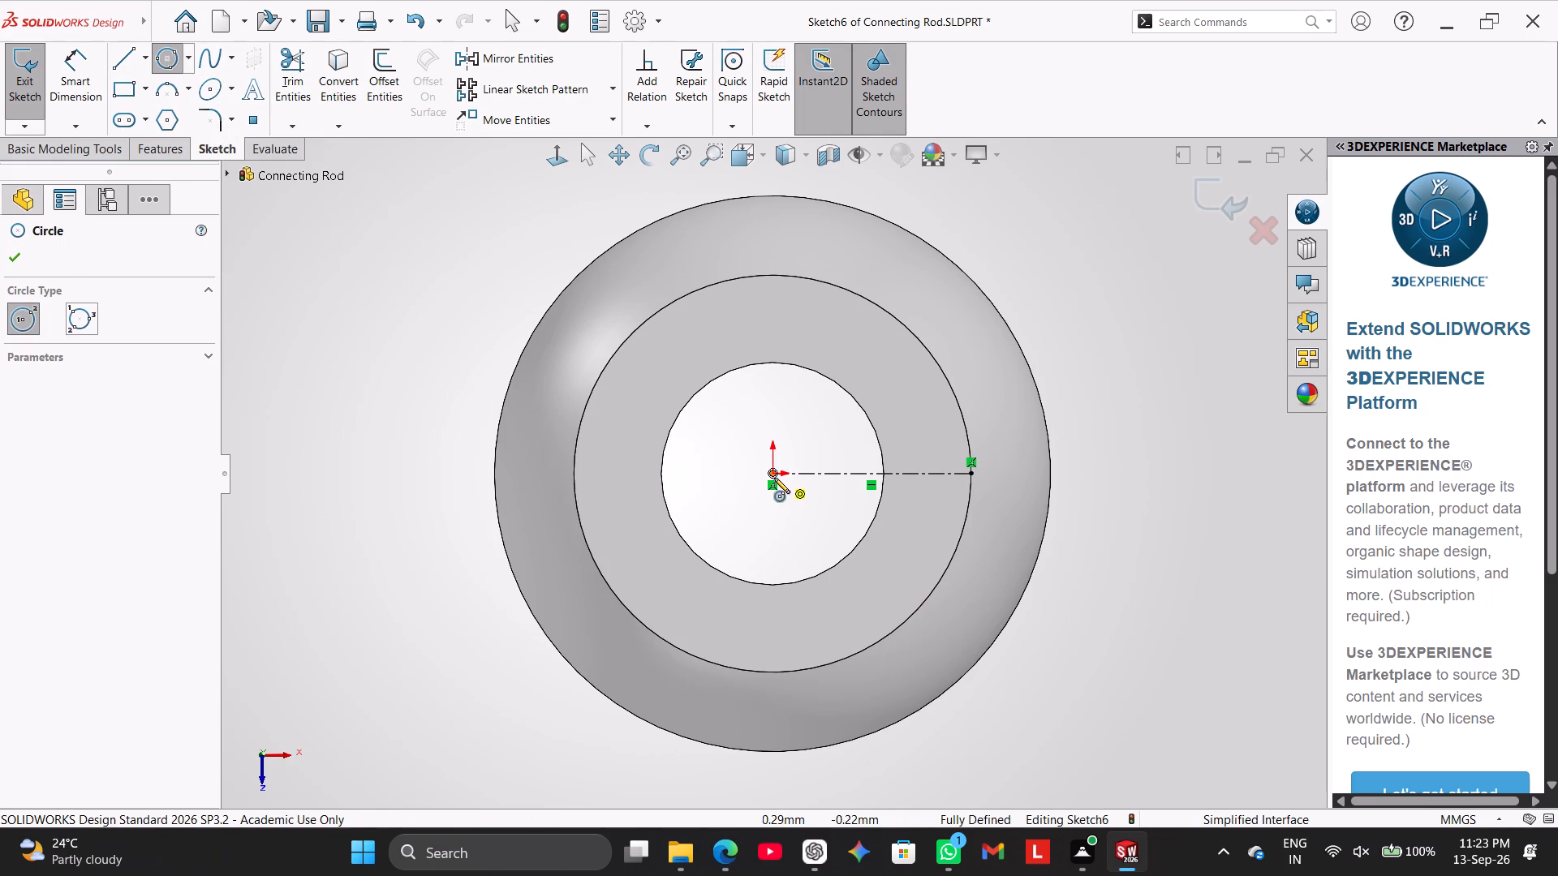
pyautogui.click(773, 479)
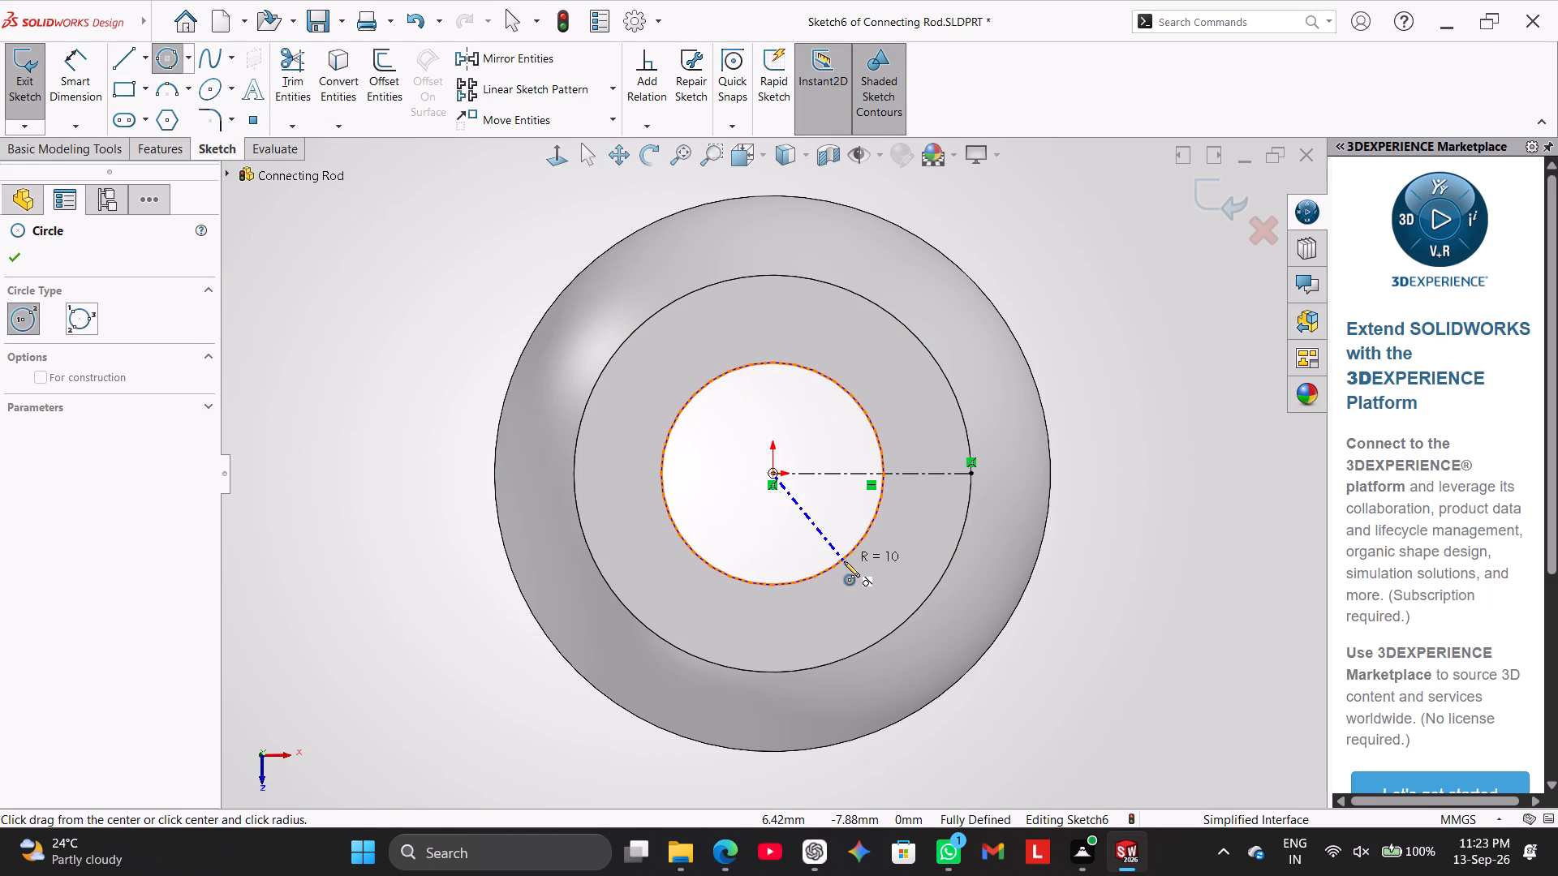
pyautogui.click(844, 561)
pyautogui.rightClick(338, 440)
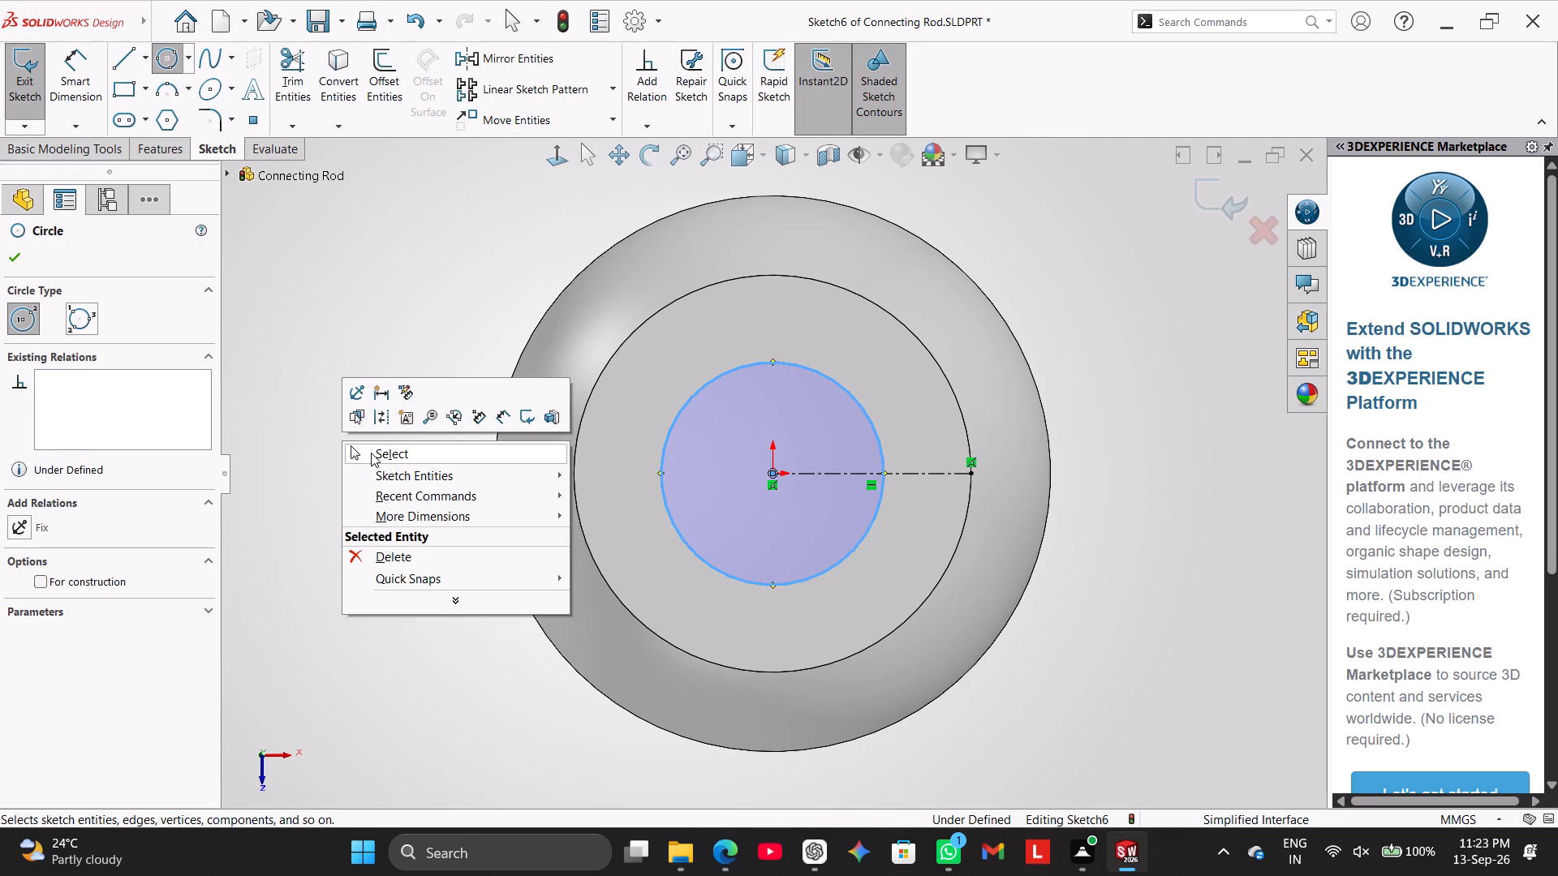
pyautogui.click(371, 453)
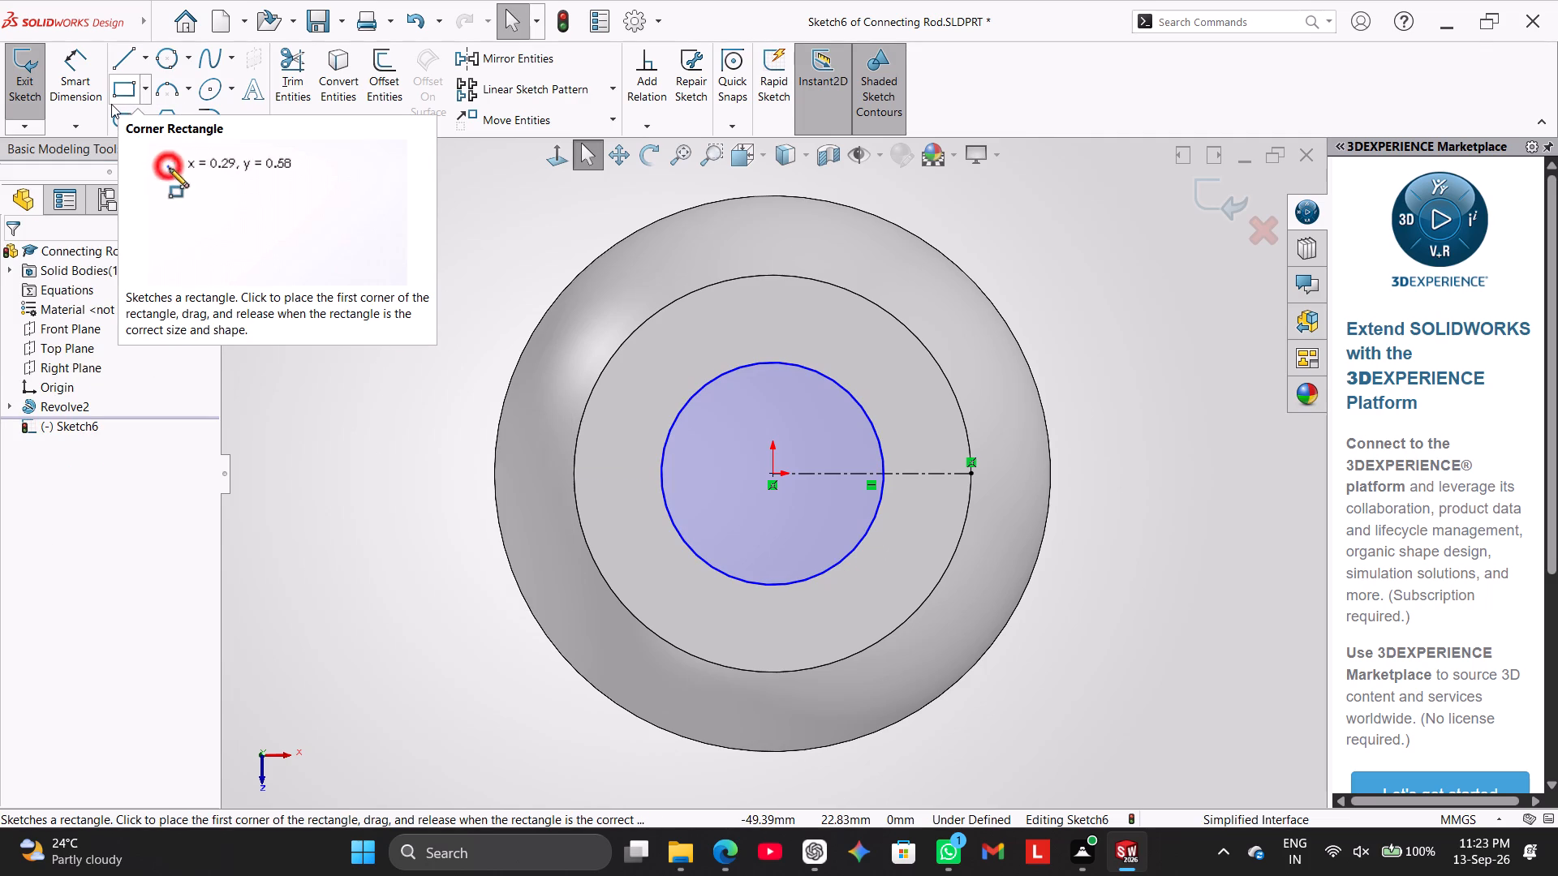
# Dimension the circle centred on the origin with a 20 mm diameter.
pyautogui.click(94, 88)
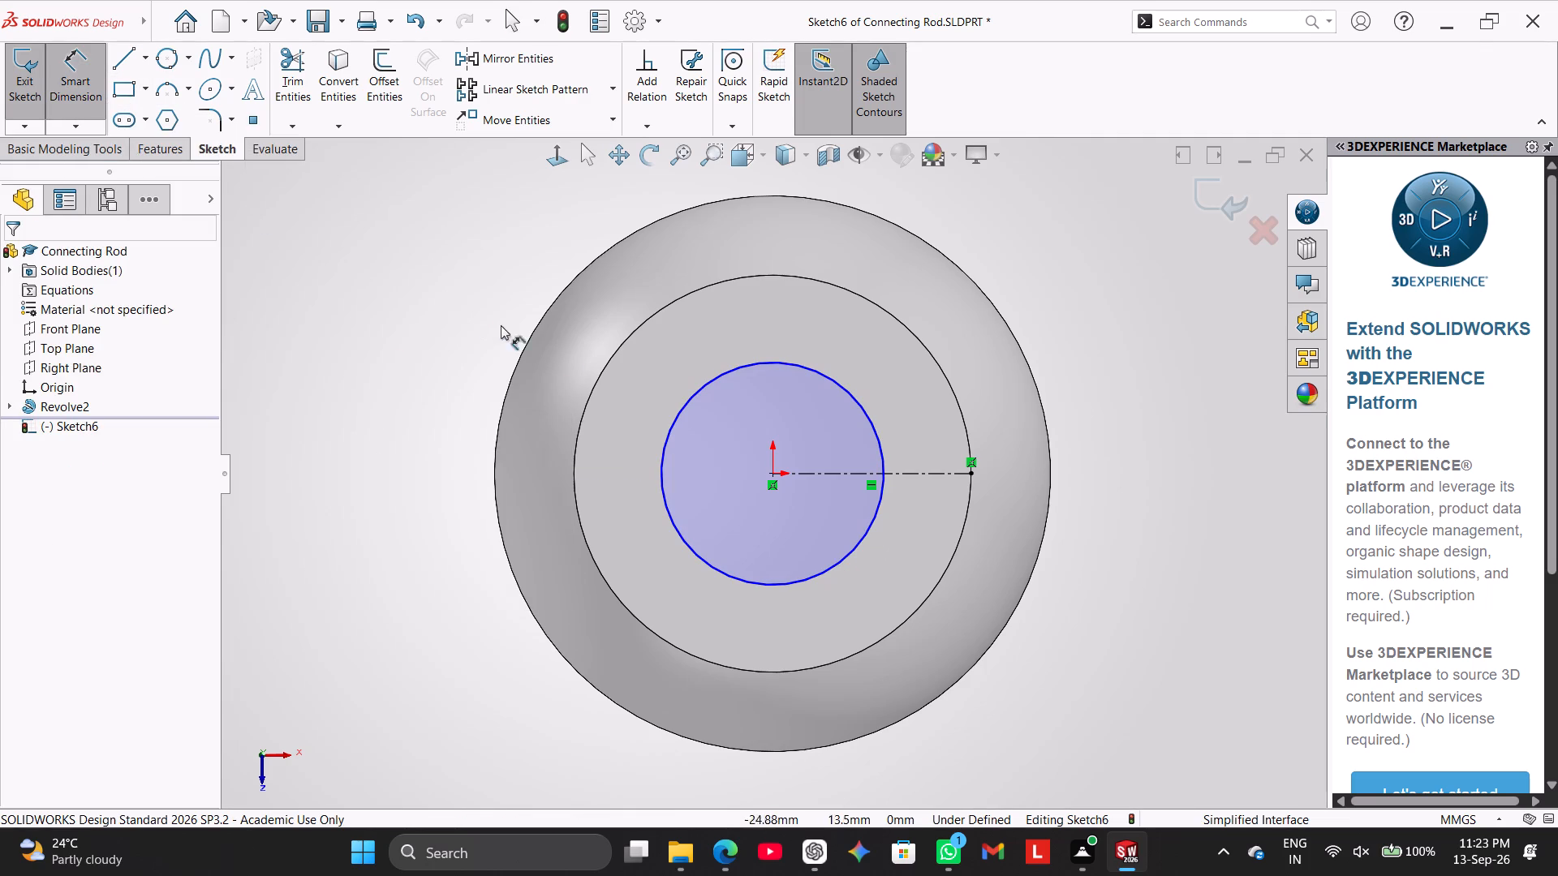
pyautogui.click(684, 404)
pyautogui.click(450, 286)
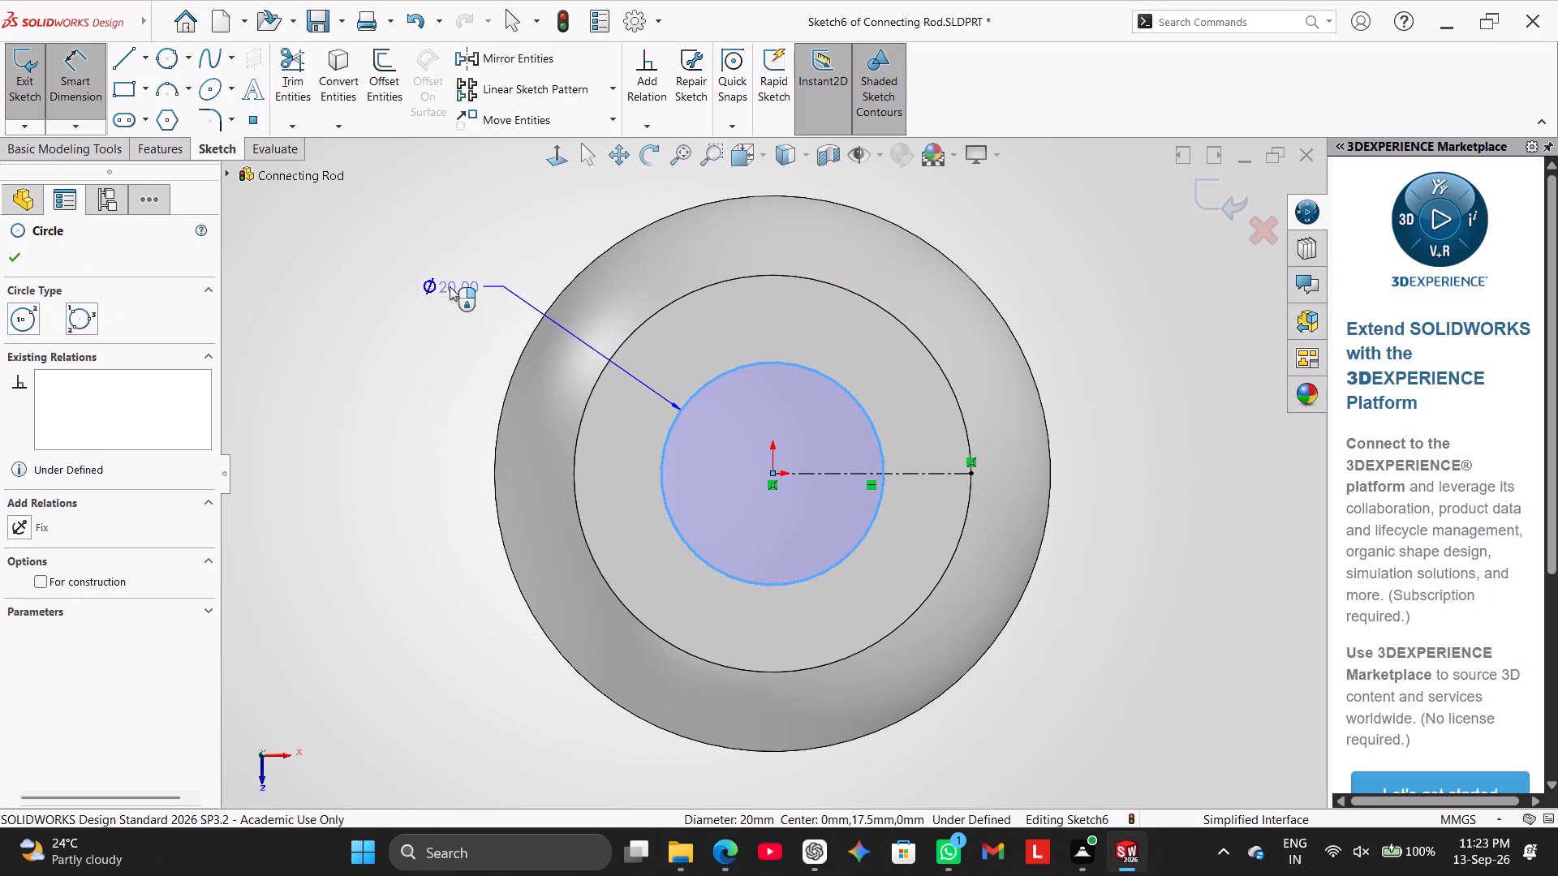
pyautogui.rightClick(411, 374)
pyautogui.click(369, 343)
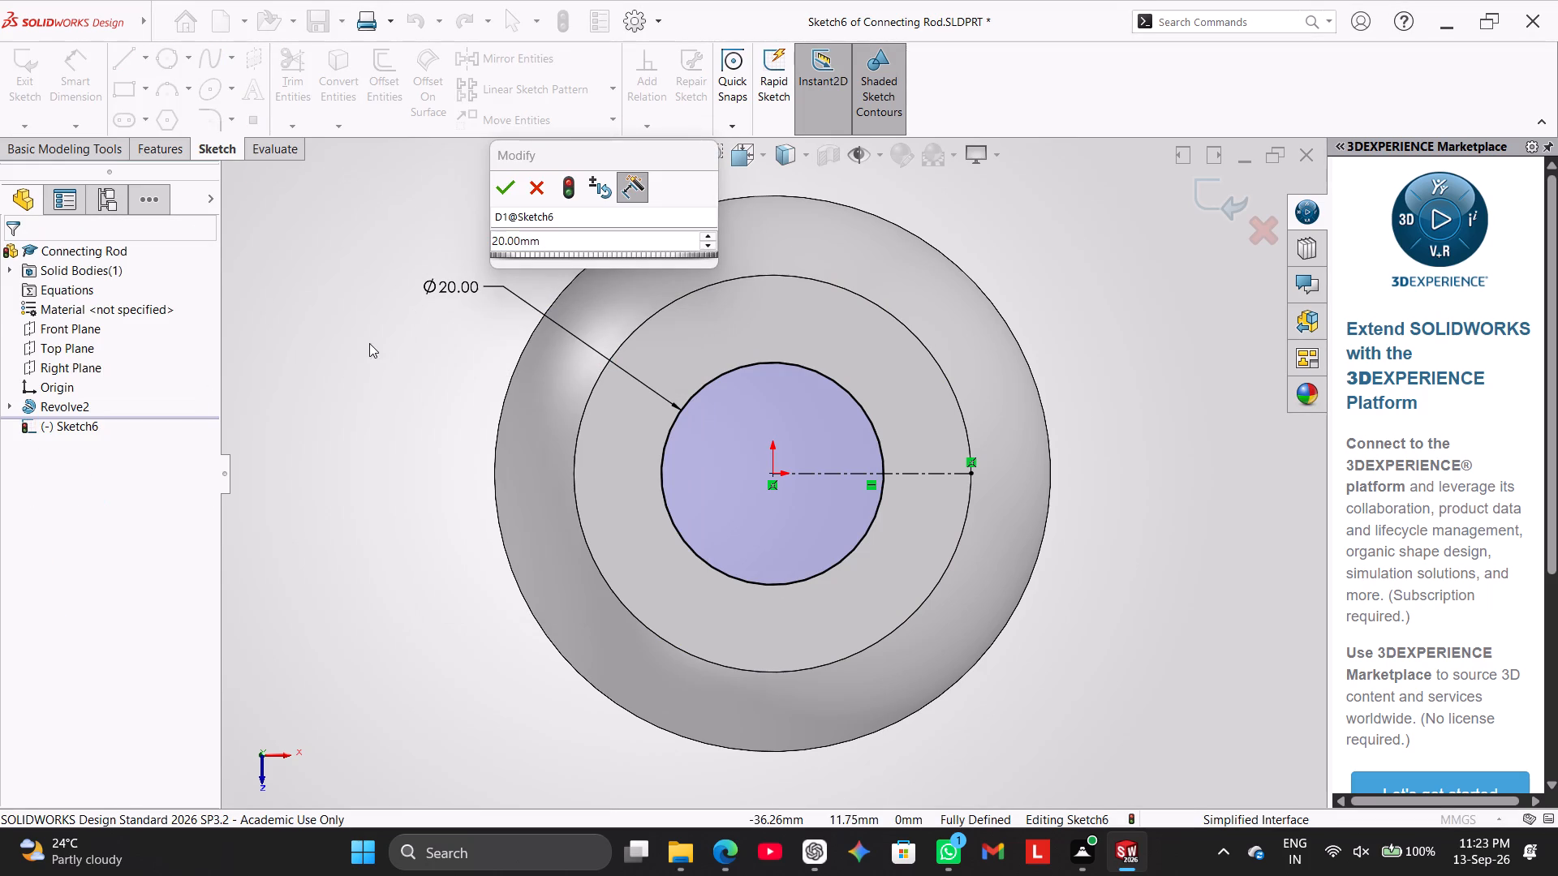
pyautogui.click(502, 183)
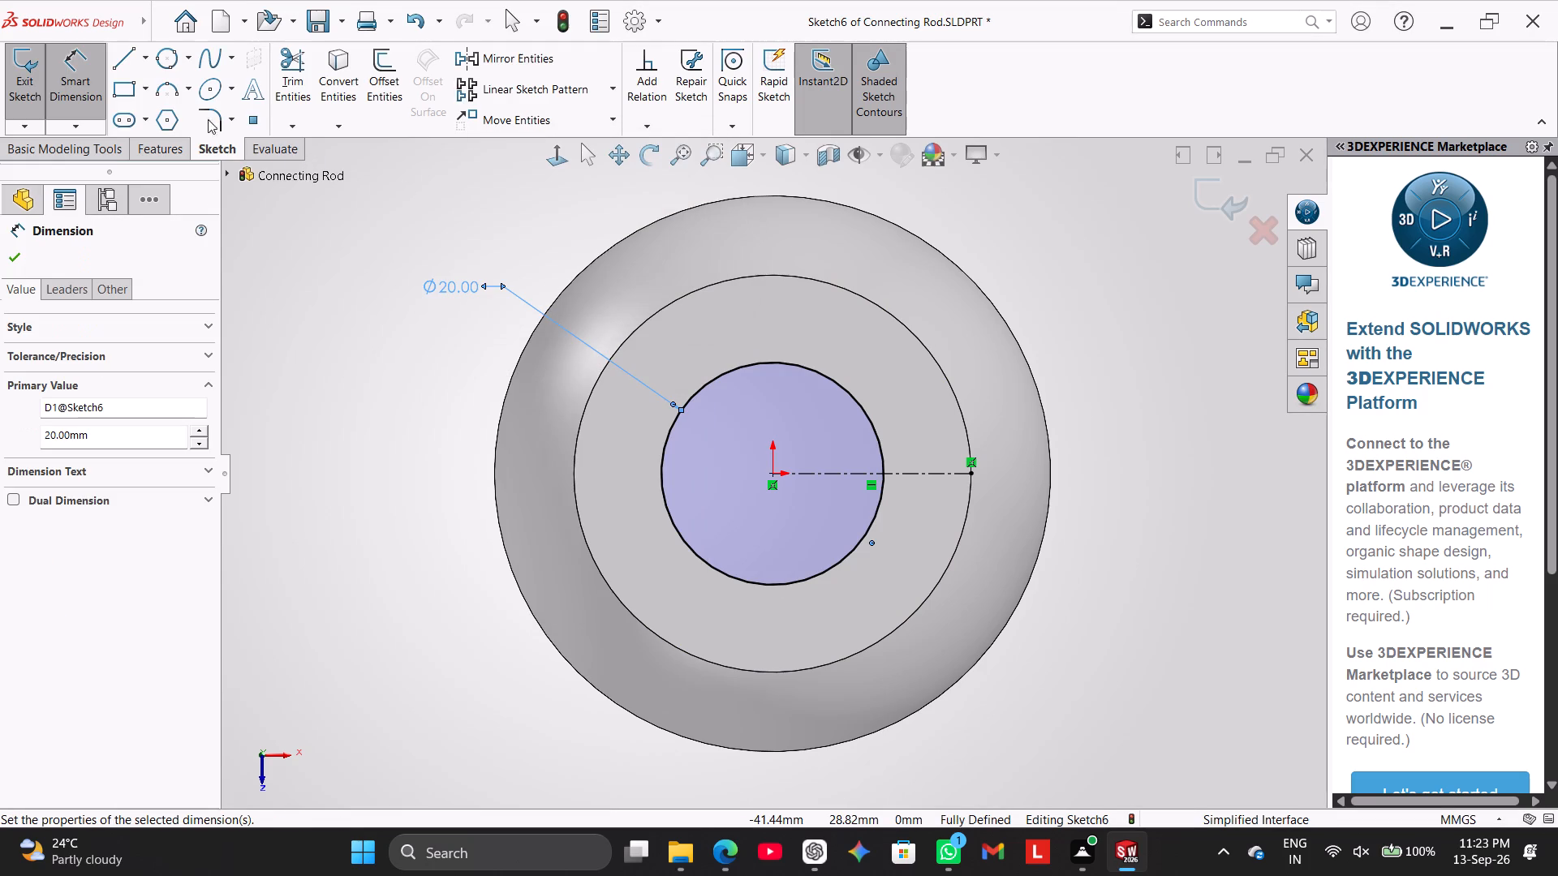
# Draw a horizontal line about 6.8 mm long outward from the circle's edge, just above the horizontal centerline.
pyautogui.click(127, 54)
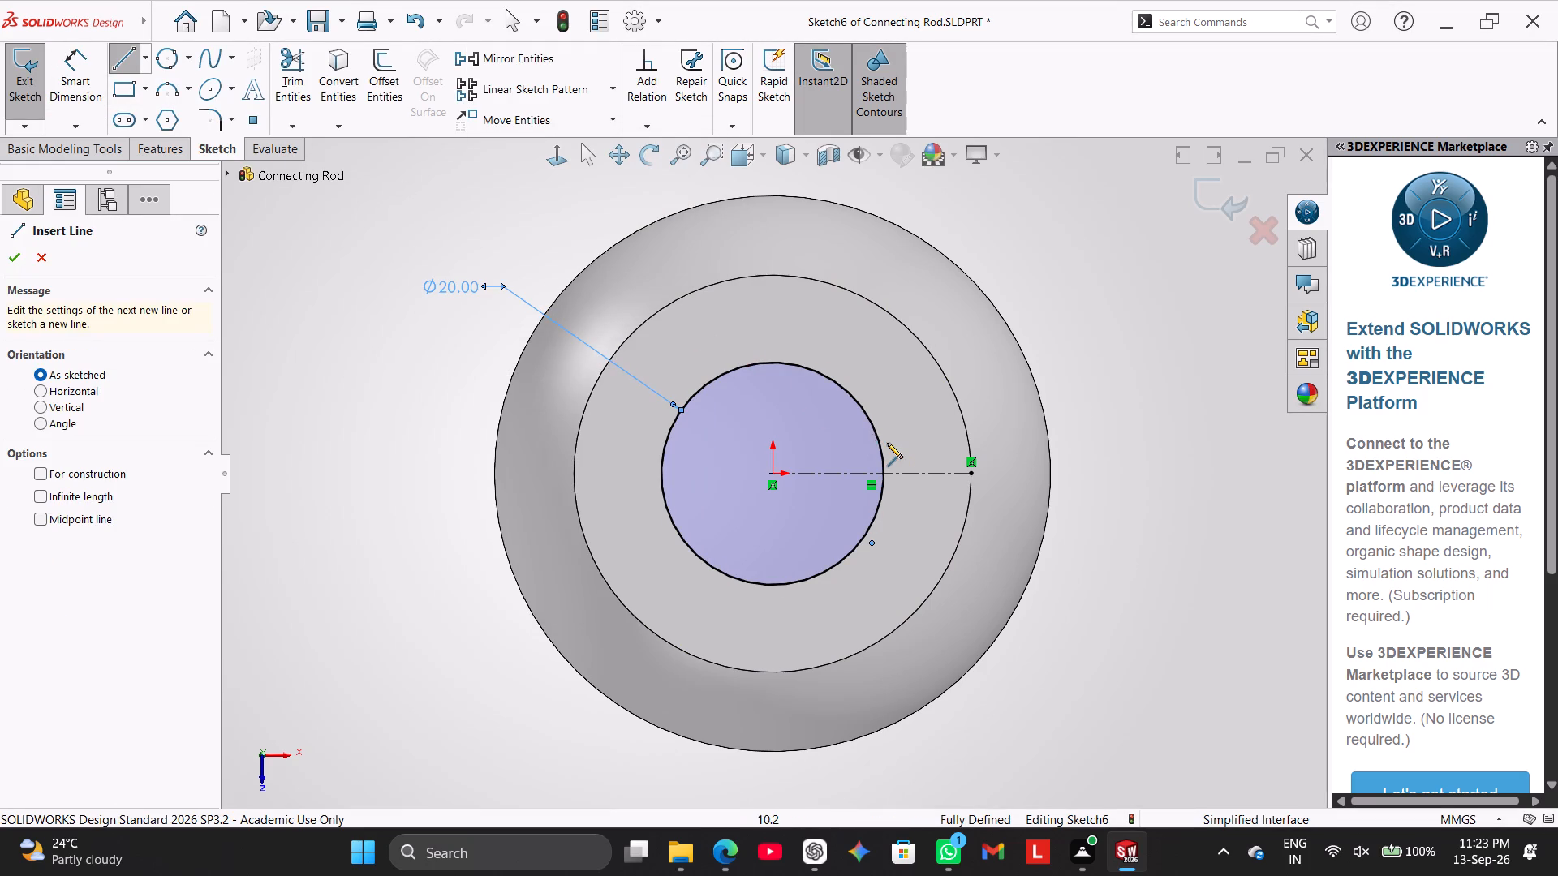
pyautogui.click(880, 440)
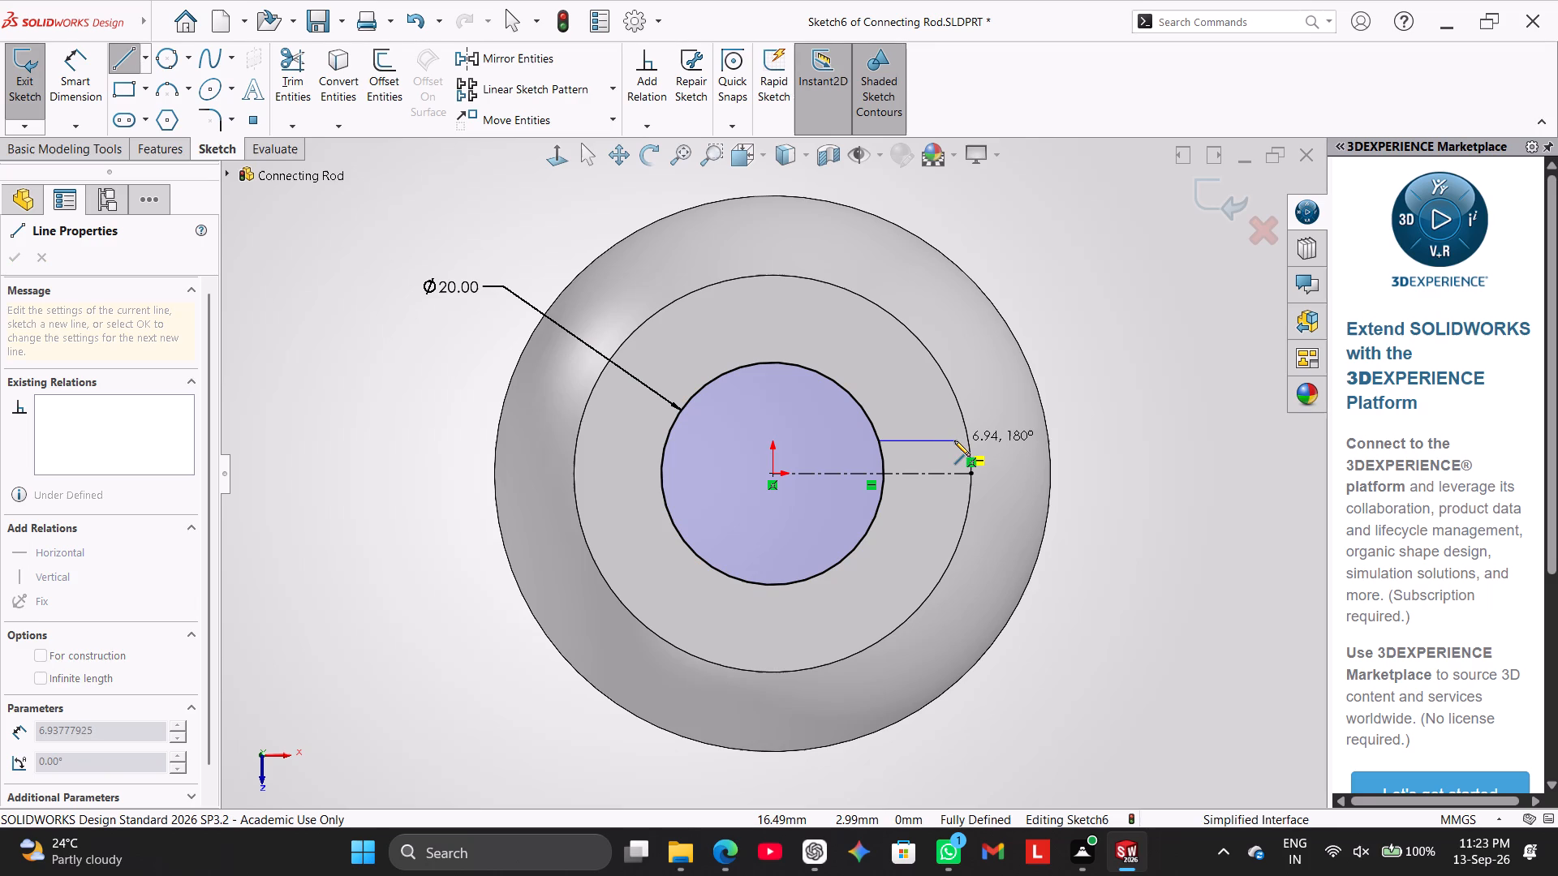
pyautogui.click(954, 440)
pyautogui.rightClick(915, 401)
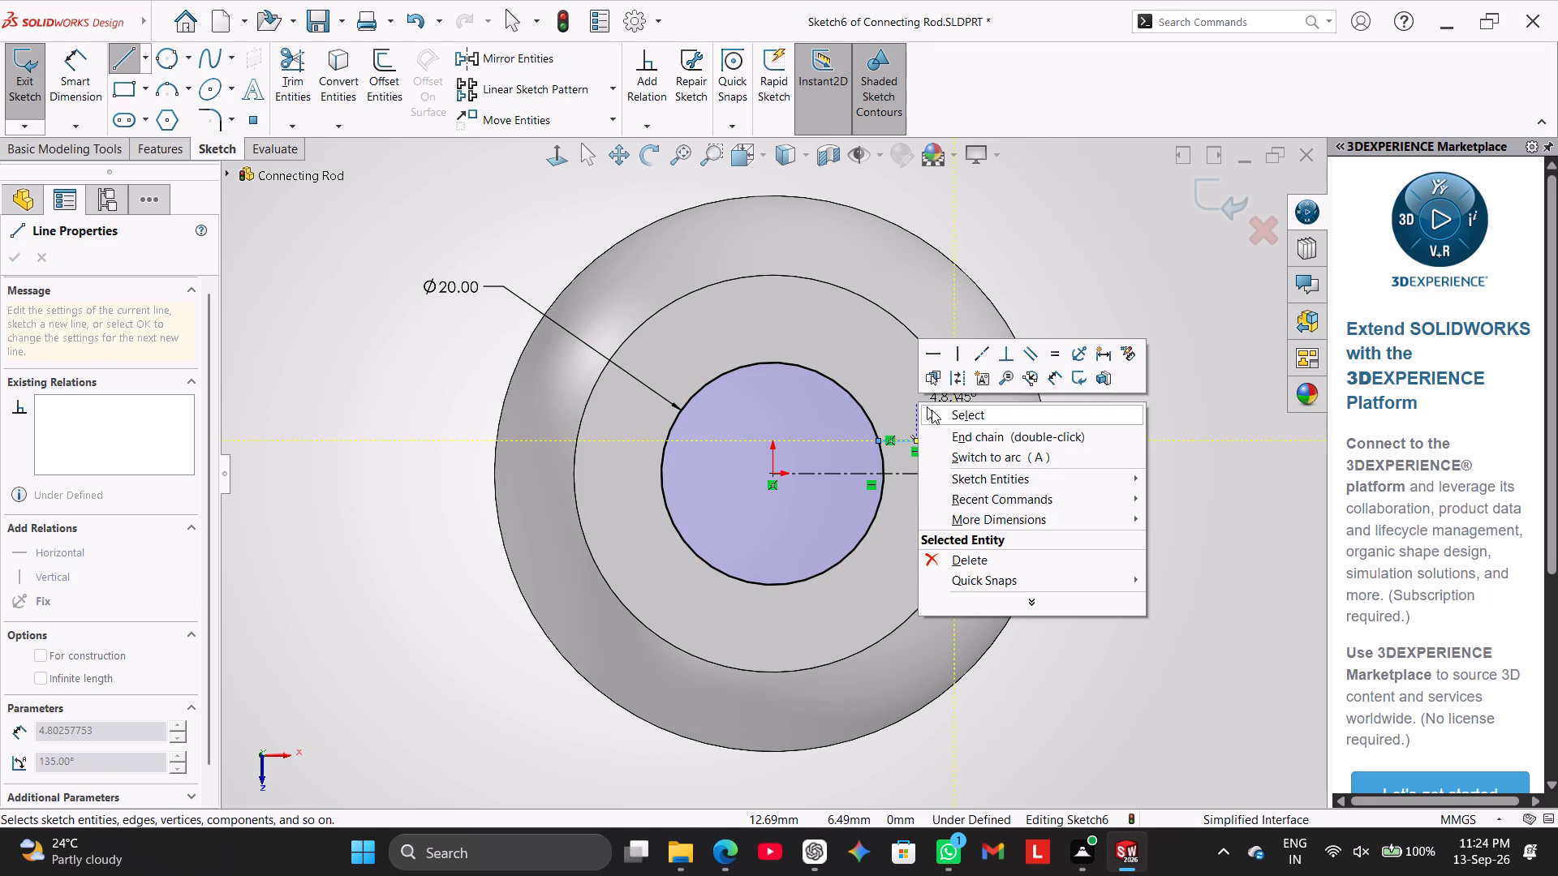
pyautogui.click(939, 414)
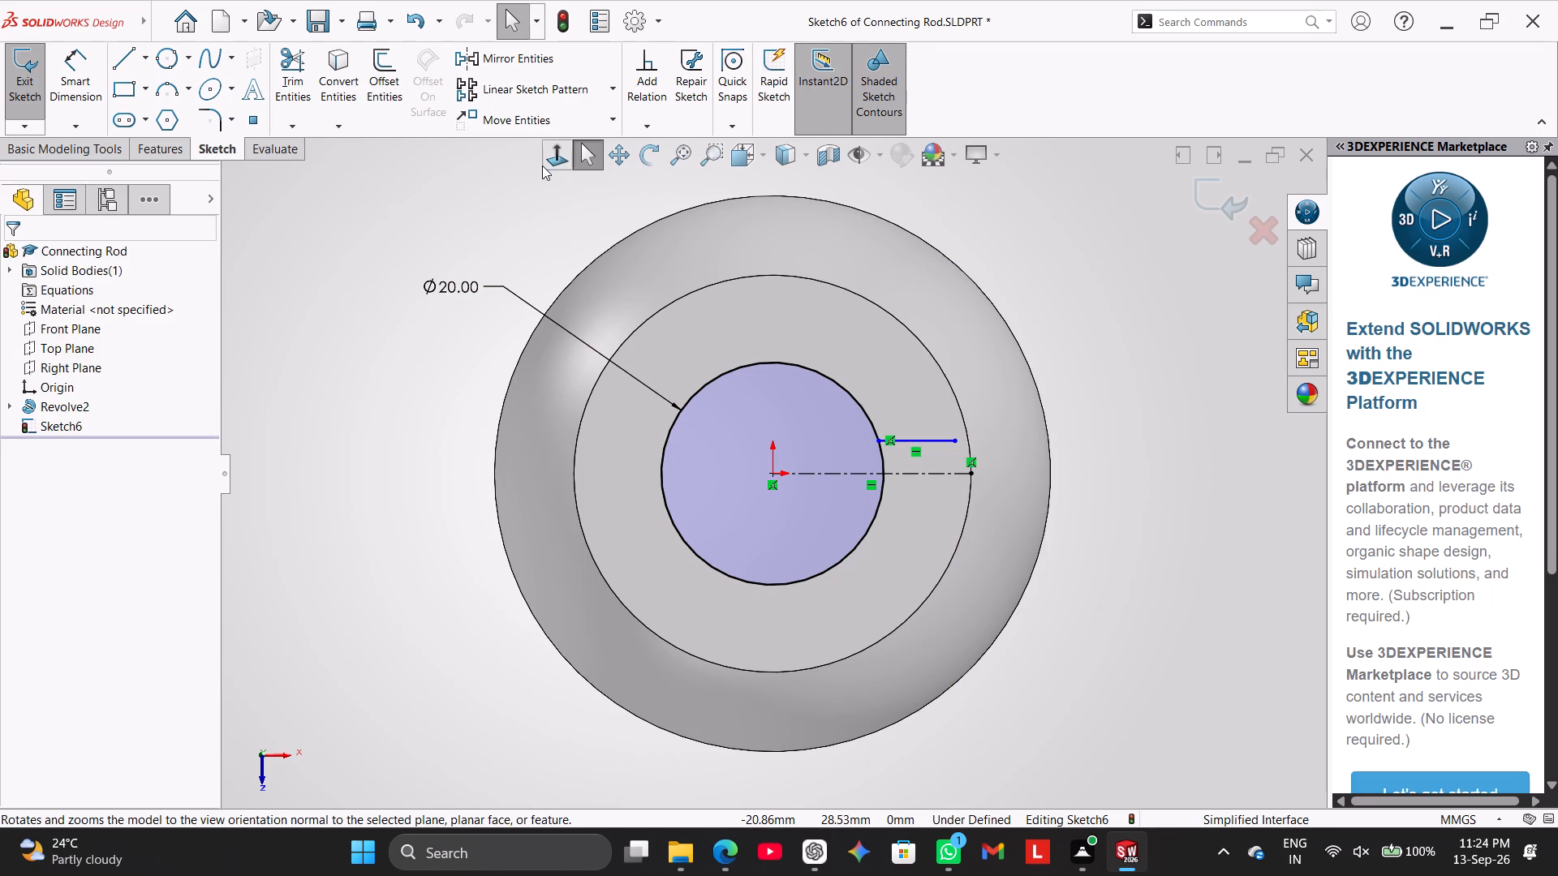
# Mirror the short horizontal line about the horizontal centerline, keeping the original as a copy.
pyautogui.click(517, 62)
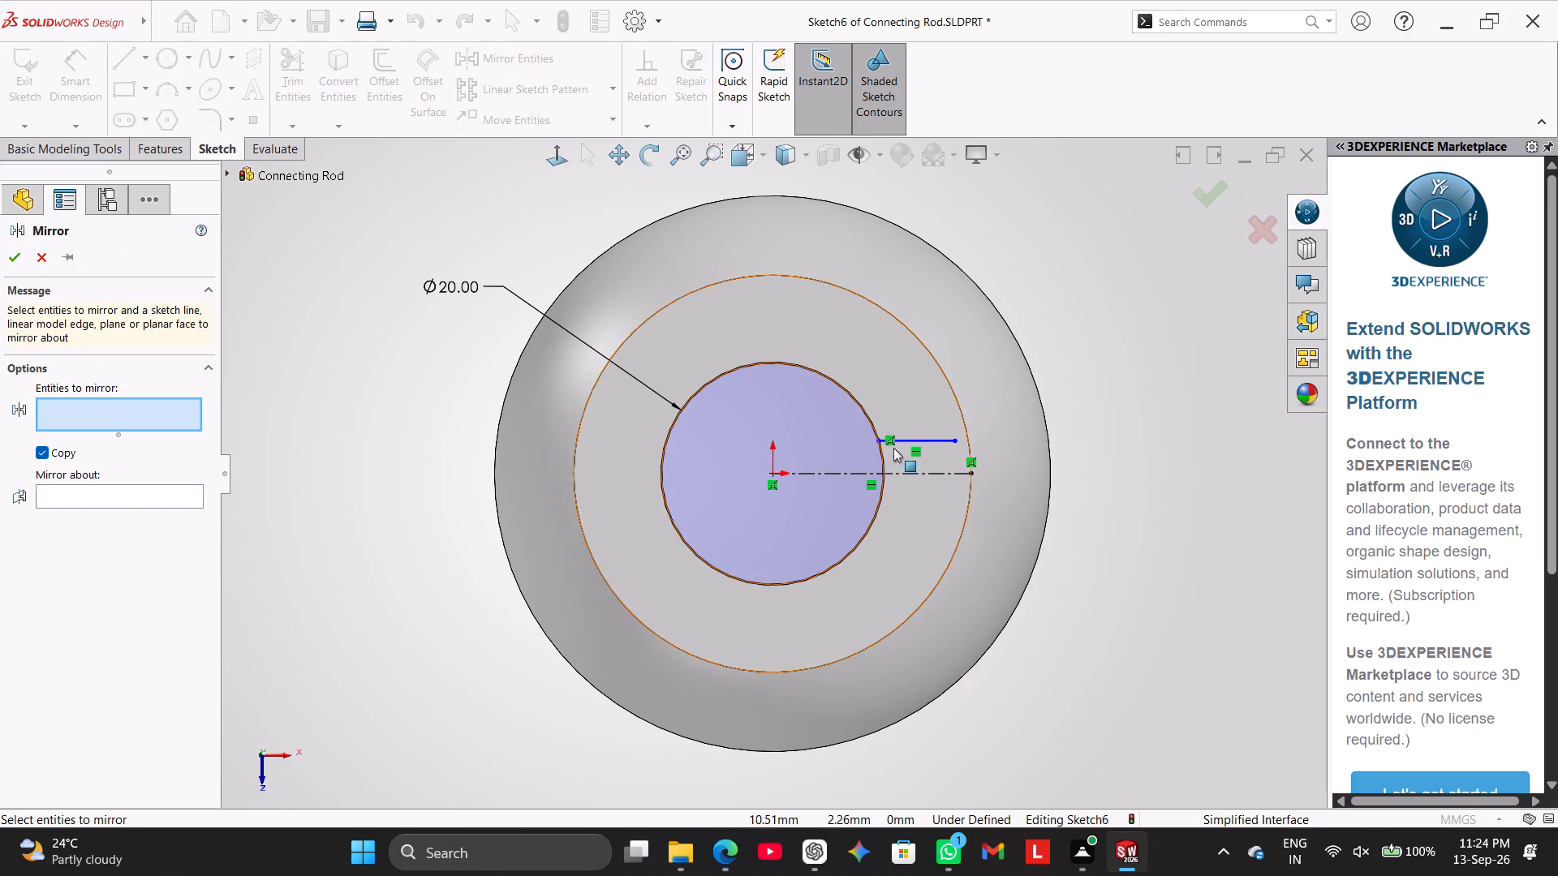
pyautogui.keyDown('ctrl'); pyautogui.click(914, 437); pyautogui.keyUp('ctrl')
pyautogui.click(144, 509)
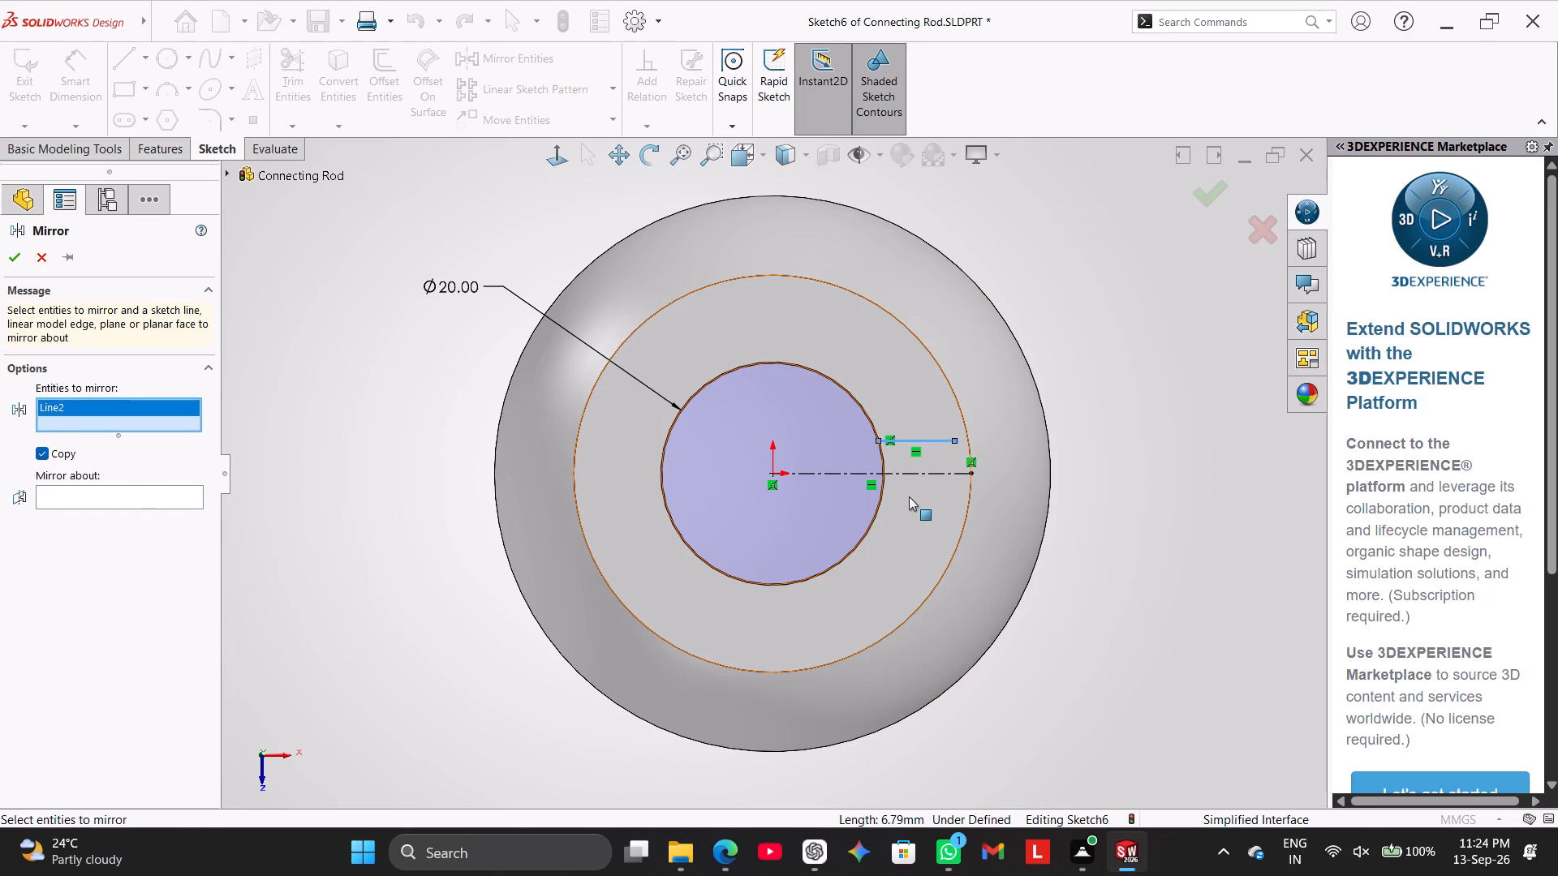
pyautogui.click(919, 476)
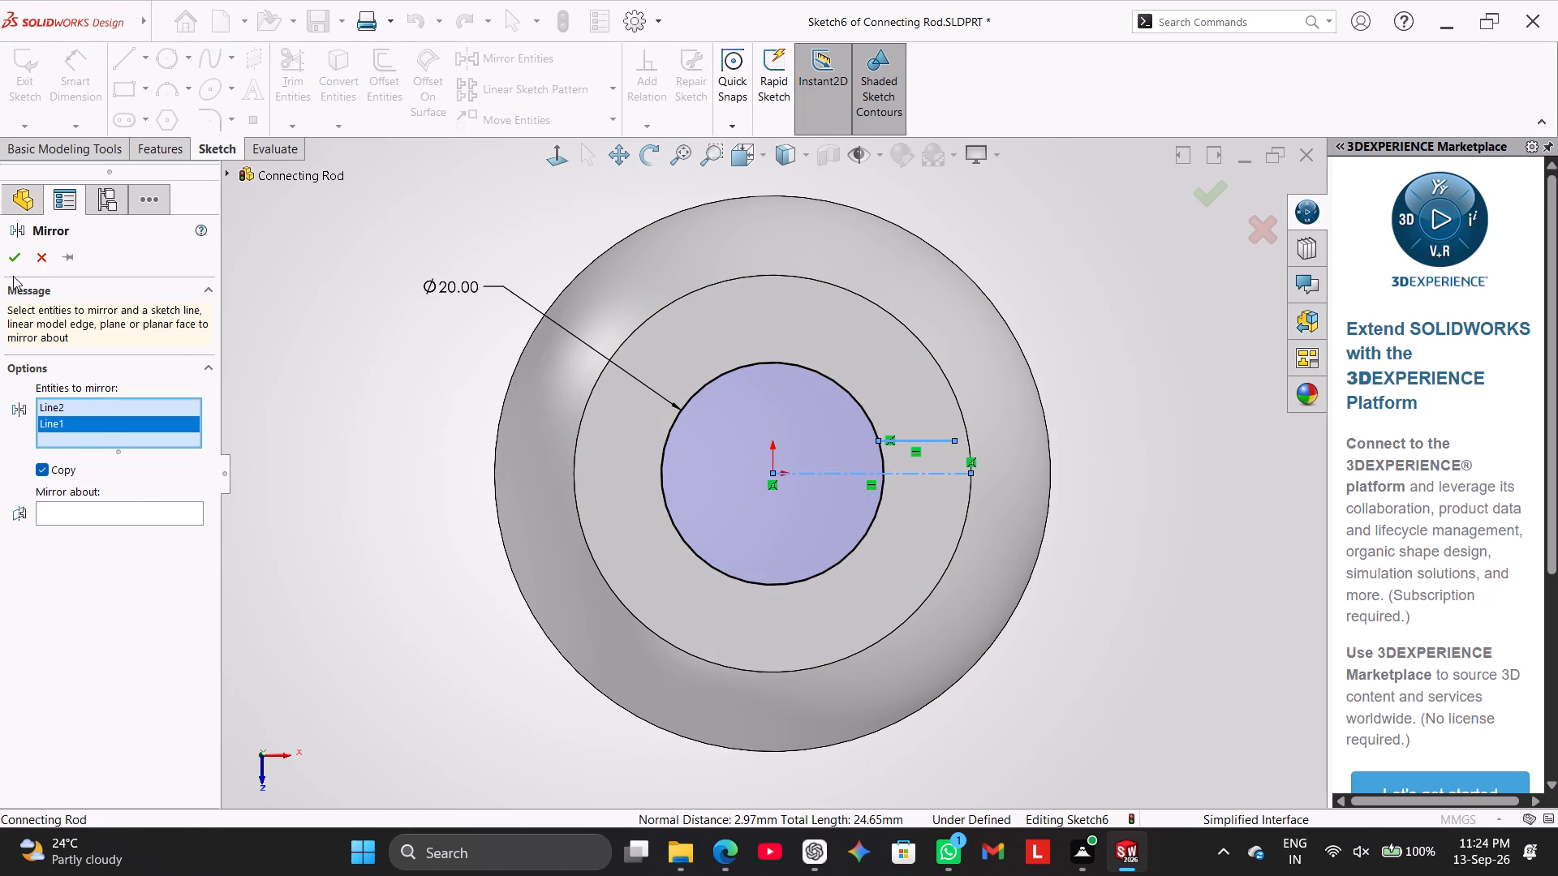
pyautogui.click(107, 508)
pyautogui.click(926, 476)
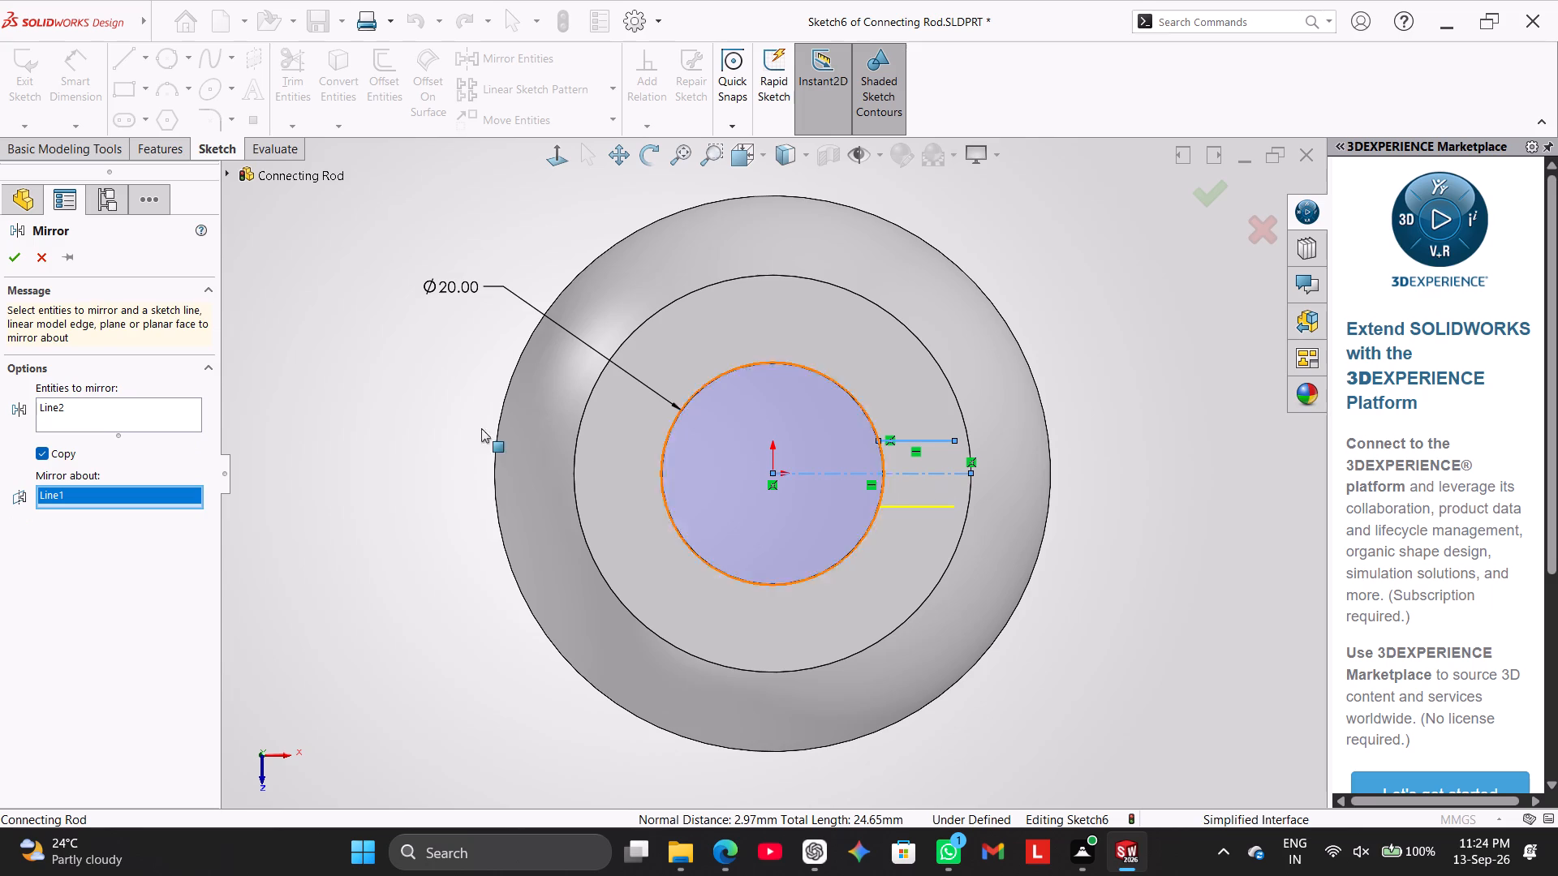
pyautogui.click(12, 256)
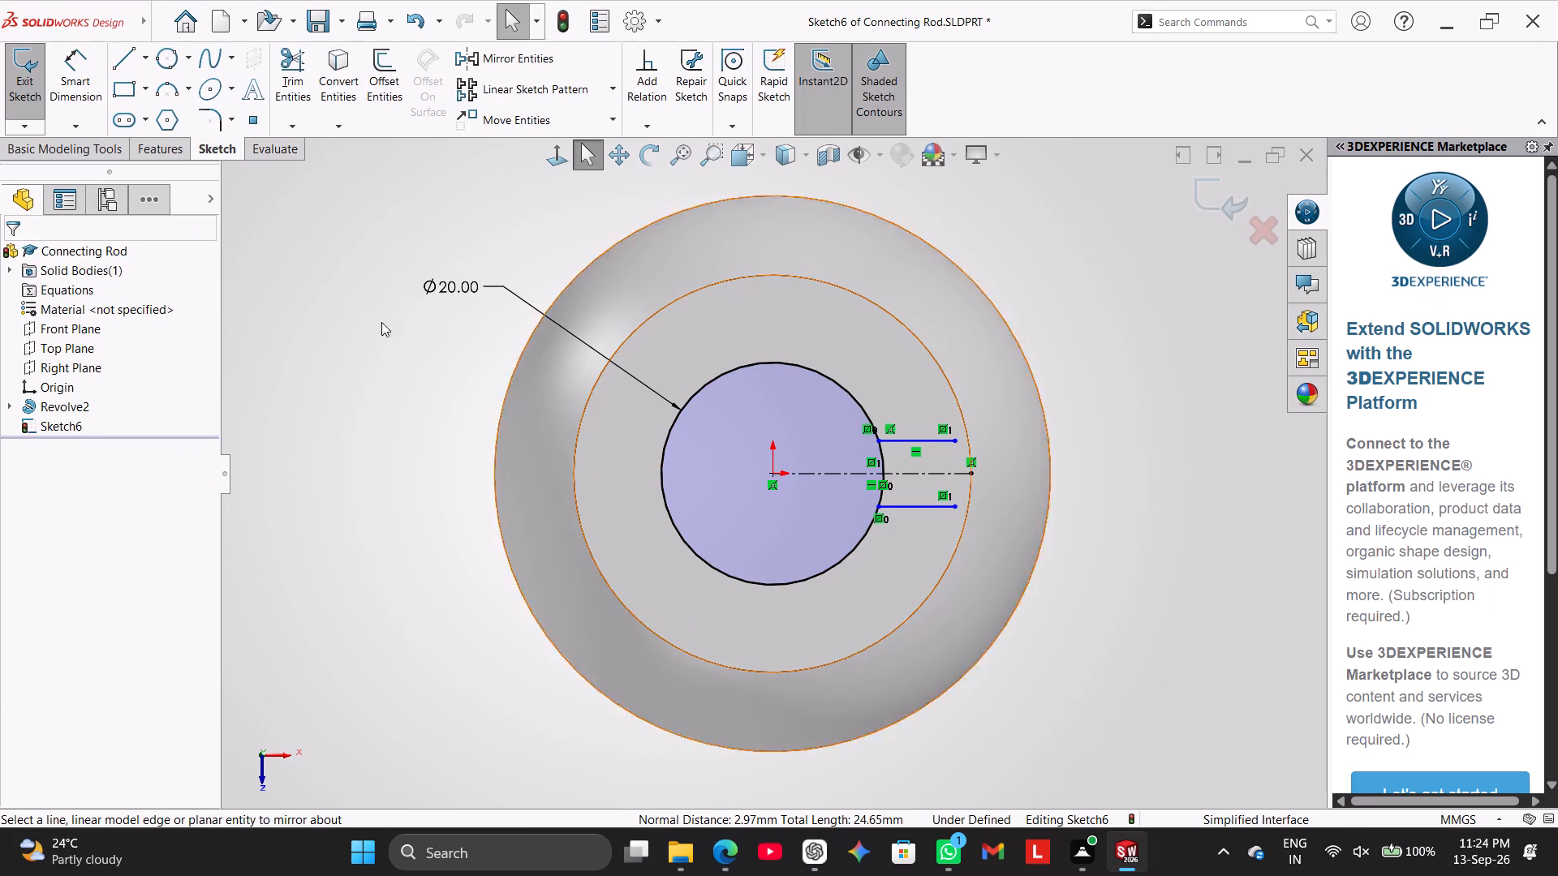
# Close the keyway outline with a vertical line joining the outer ends of the two horizontal lines.
pyautogui.click(113, 58)
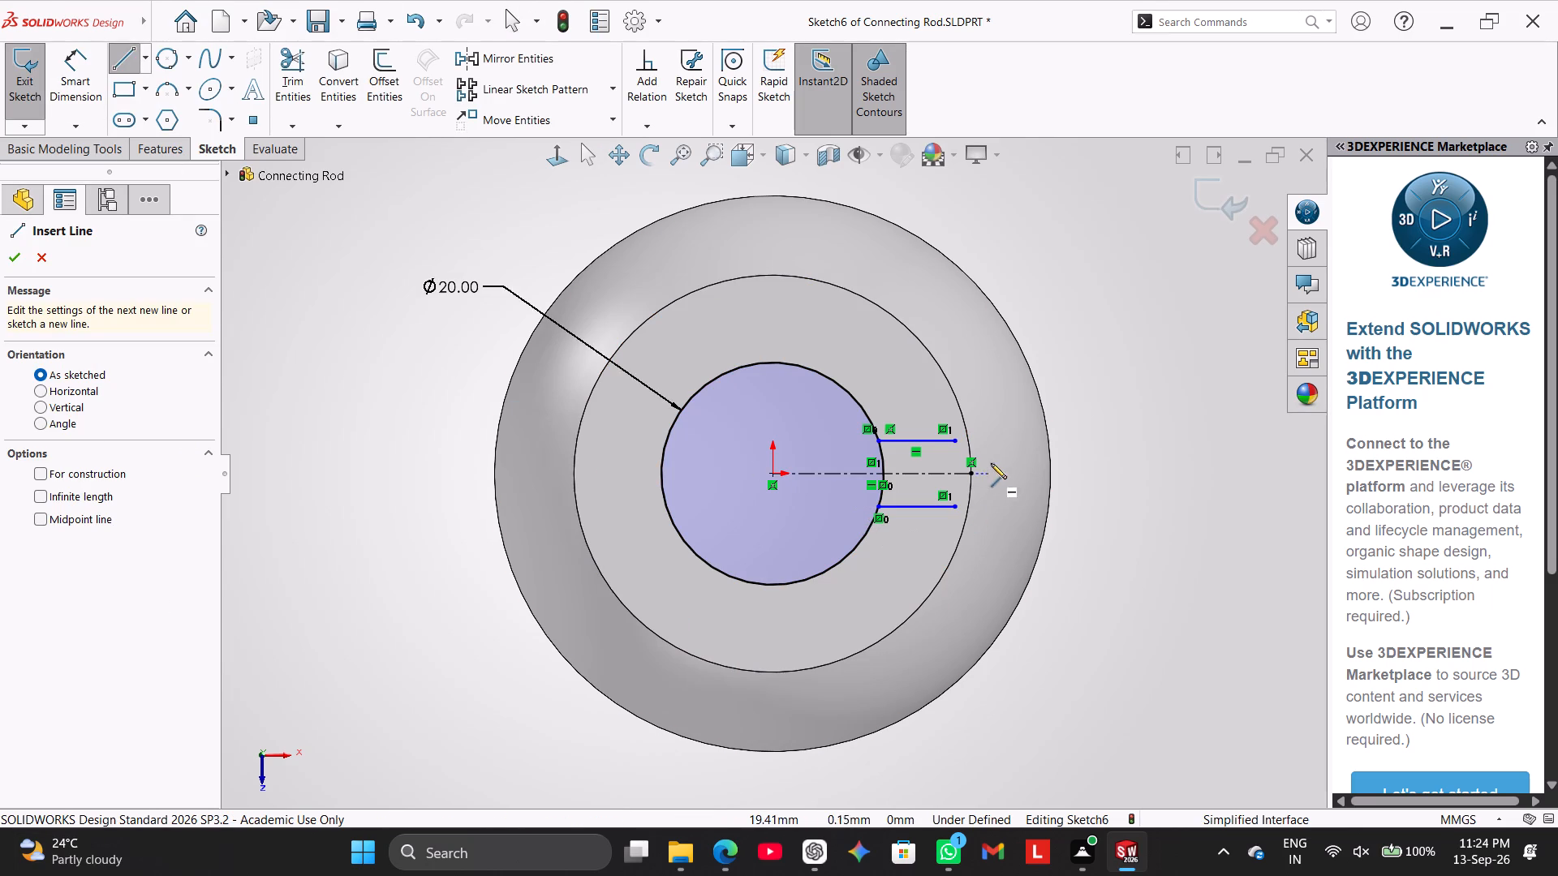
pyautogui.click(954, 441)
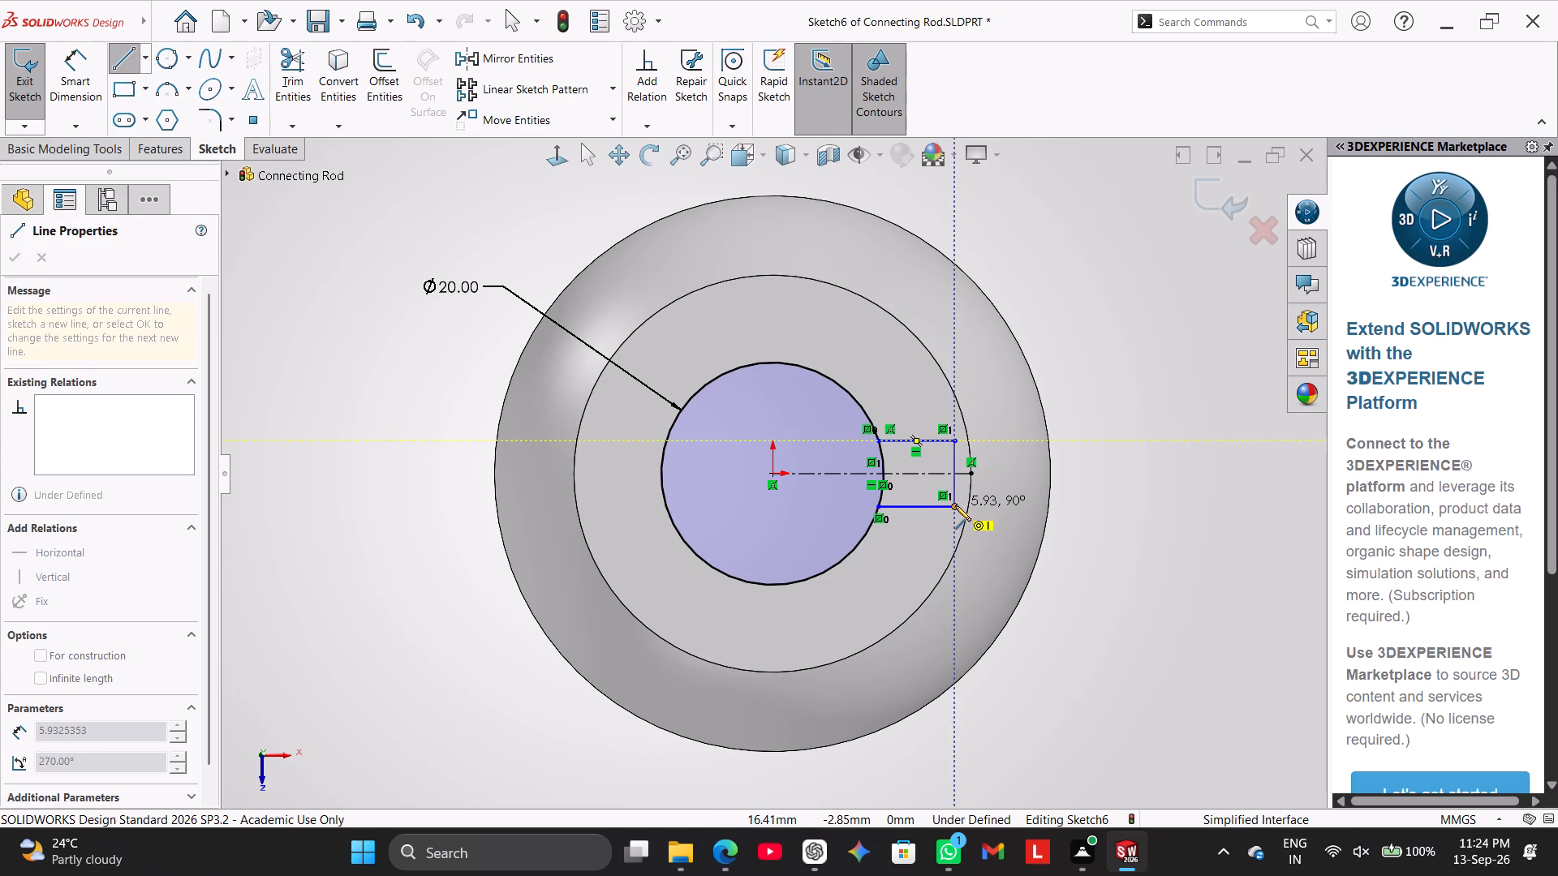
pyautogui.click(955, 505)
pyautogui.rightClick(848, 323)
pyautogui.click(888, 335)
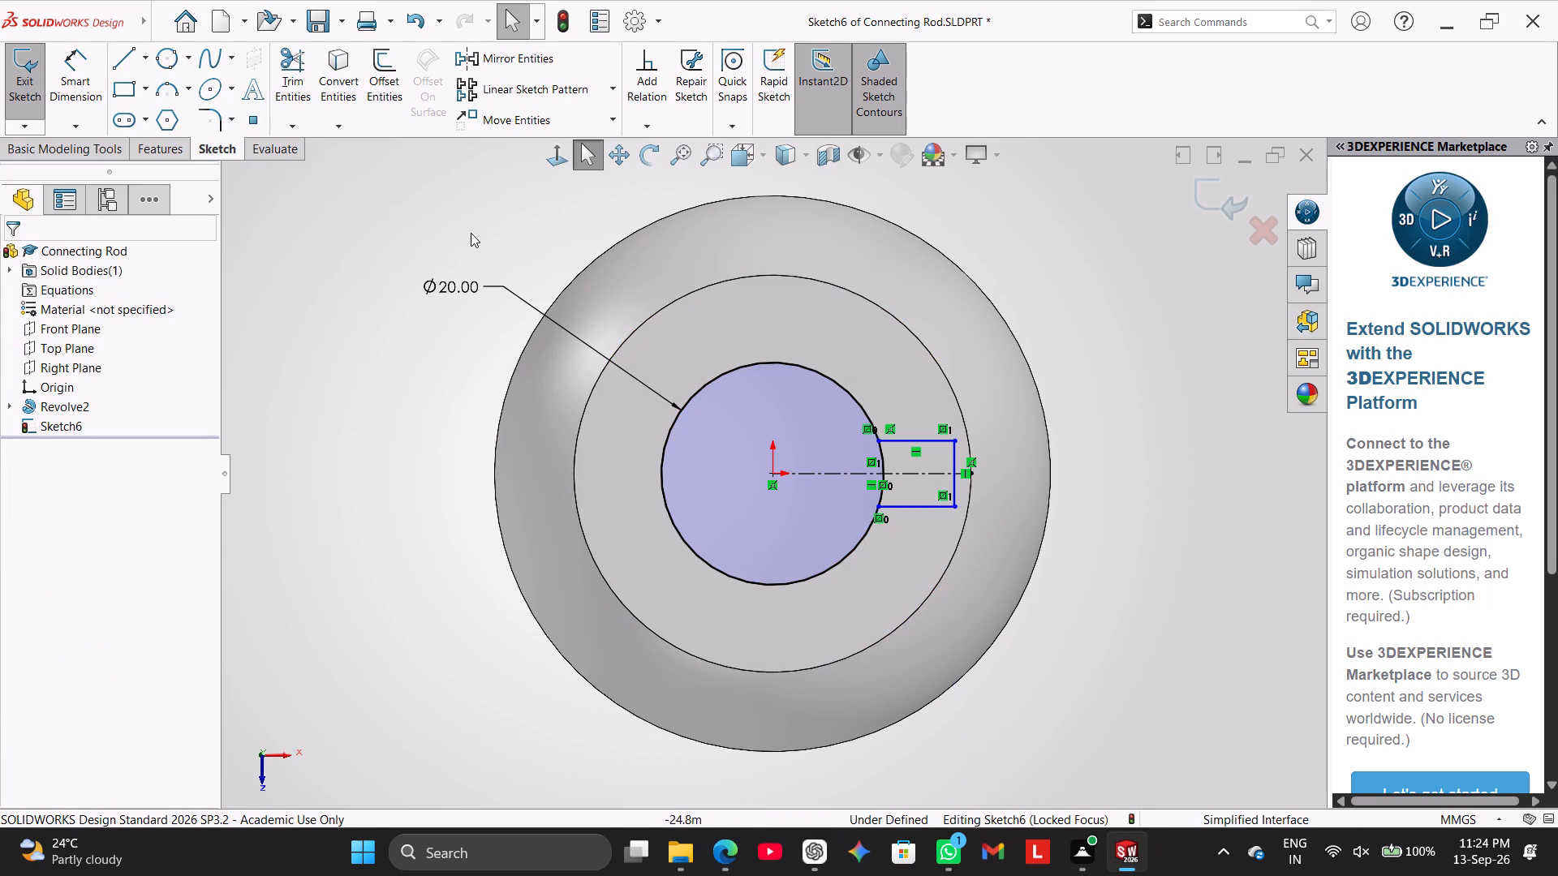
# Dimension the keyway's vertical end line and set its length to 4 mm.
pyautogui.click(96, 67)
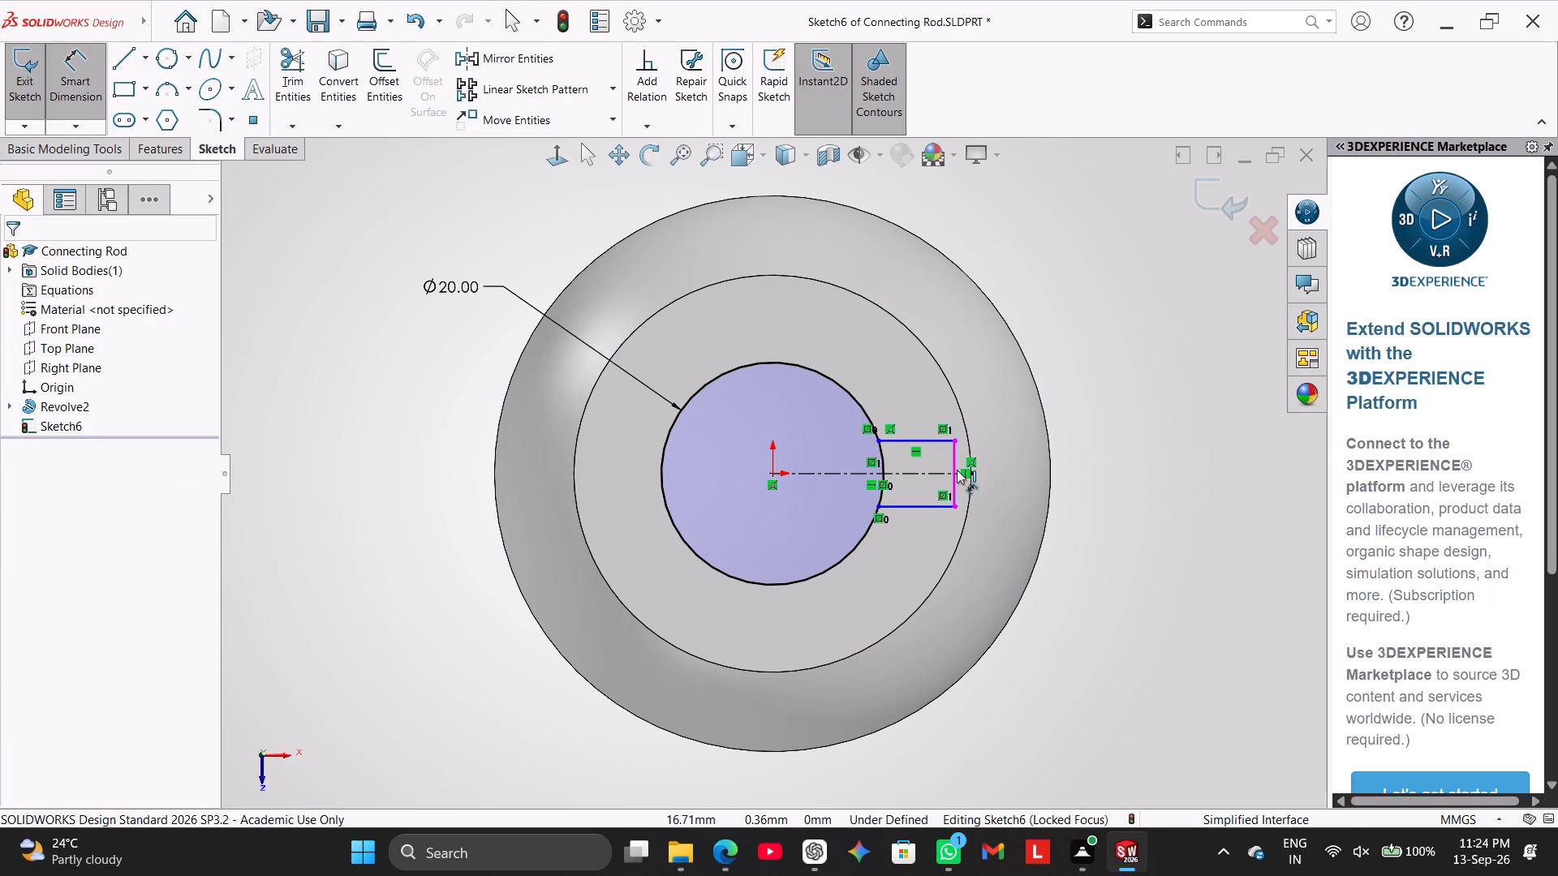
pyautogui.click(951, 460)
pyautogui.click(1094, 463)
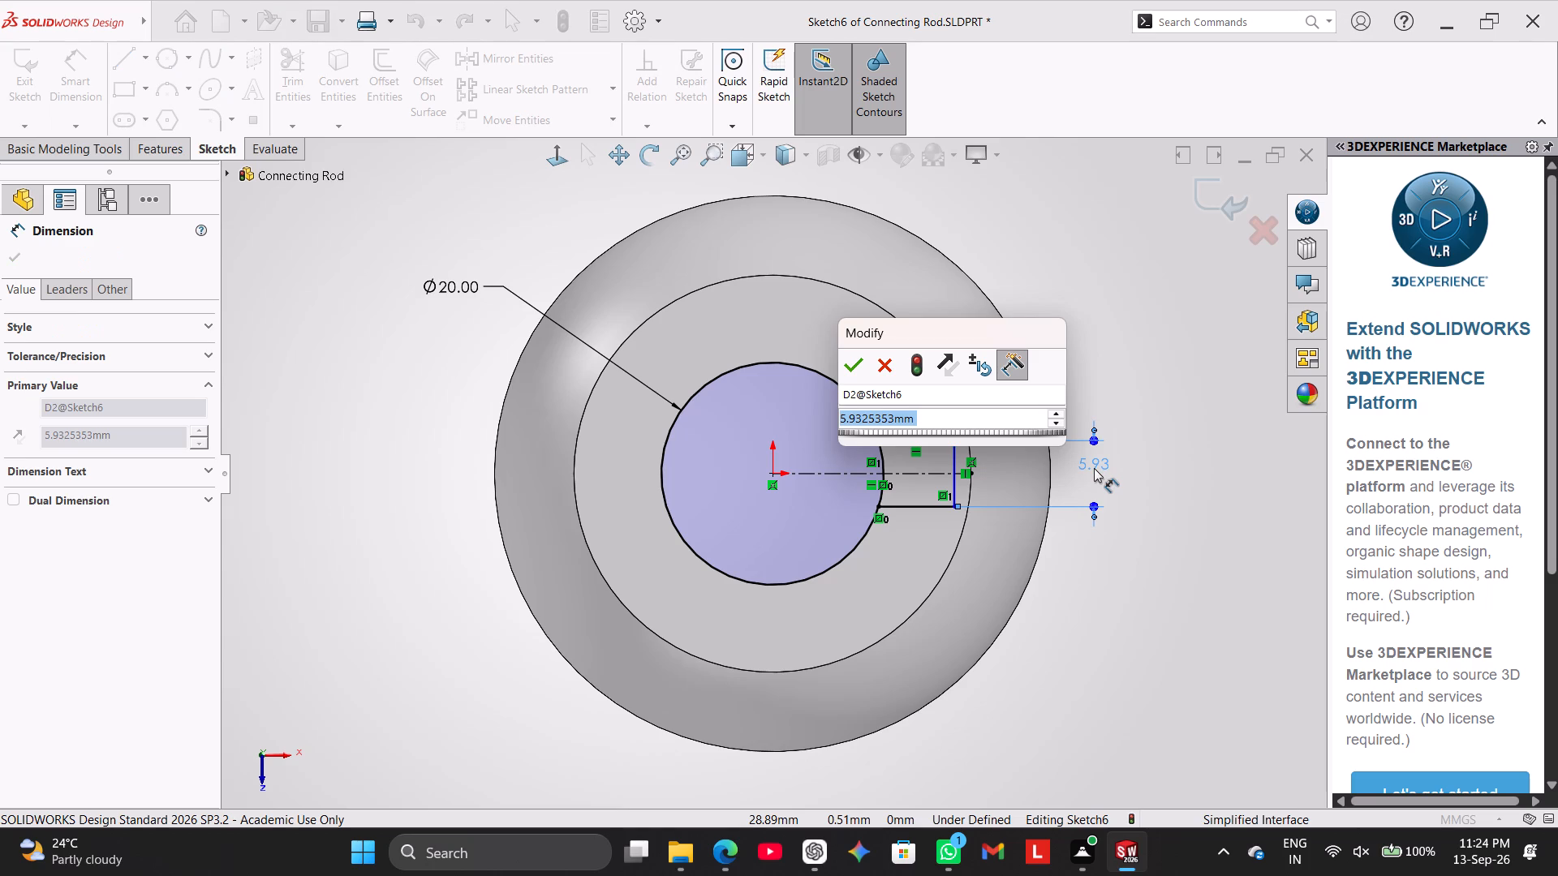
pyautogui.press('4')
pyautogui.press('Return')
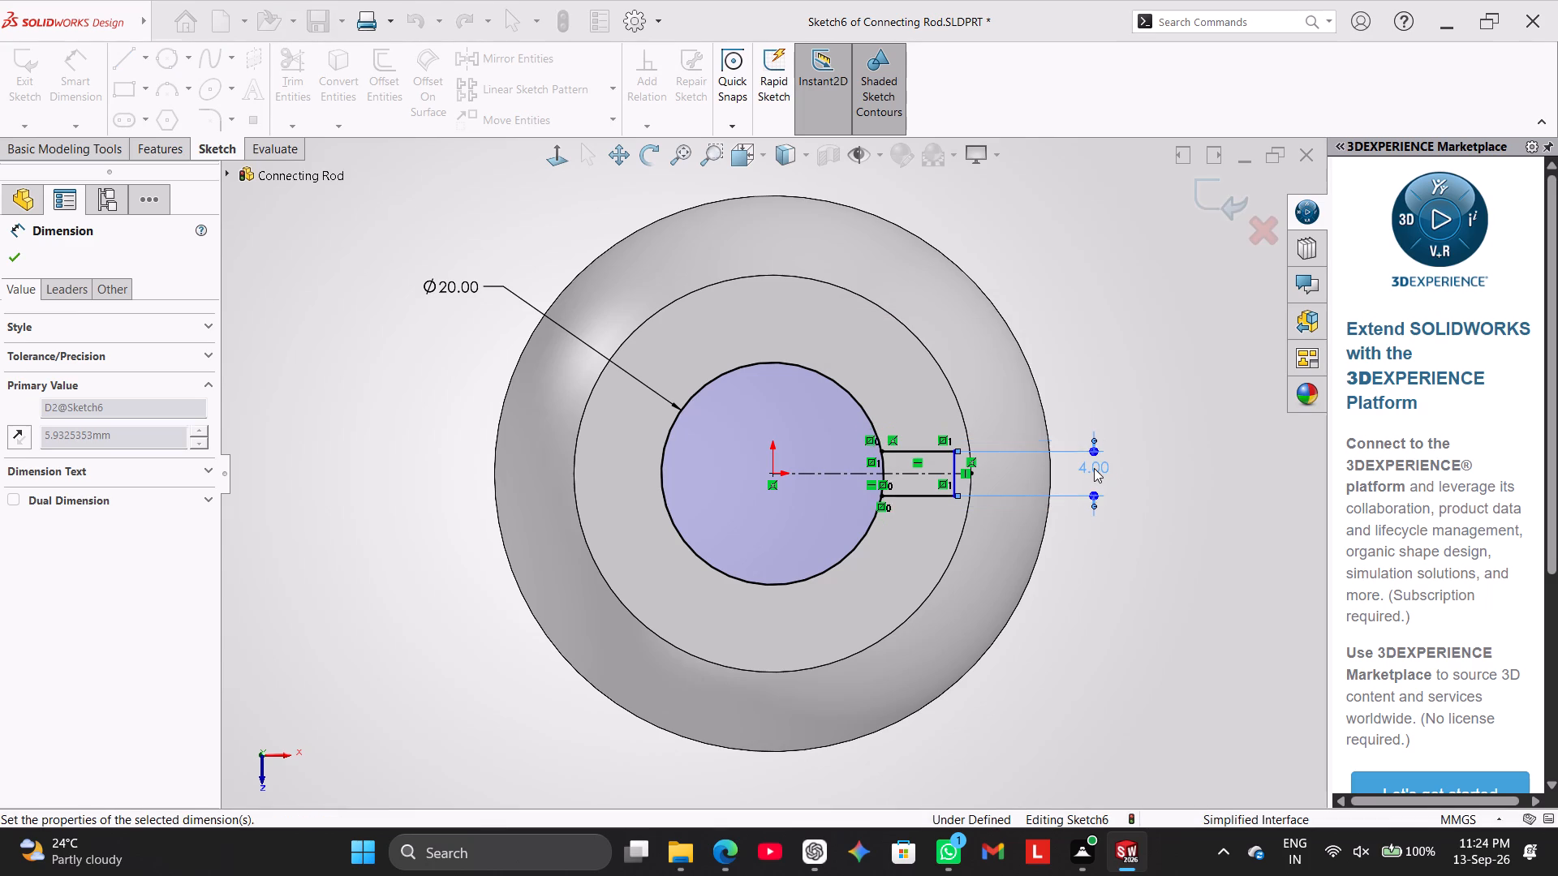
pyautogui.click(1035, 341)
pyautogui.rightClick(1075, 344)
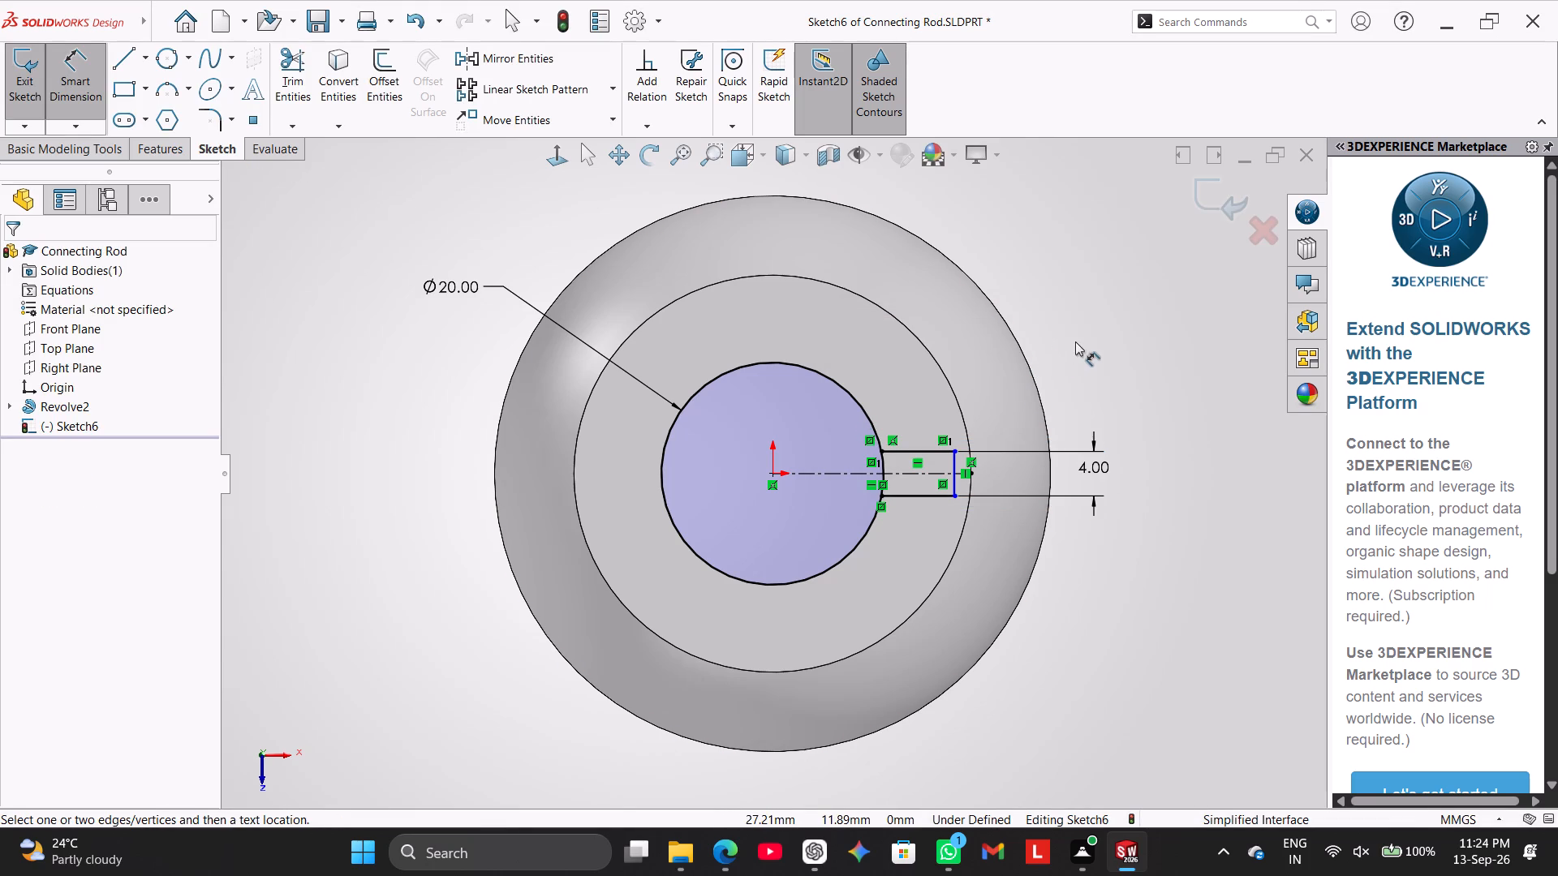
pyautogui.click(1125, 396)
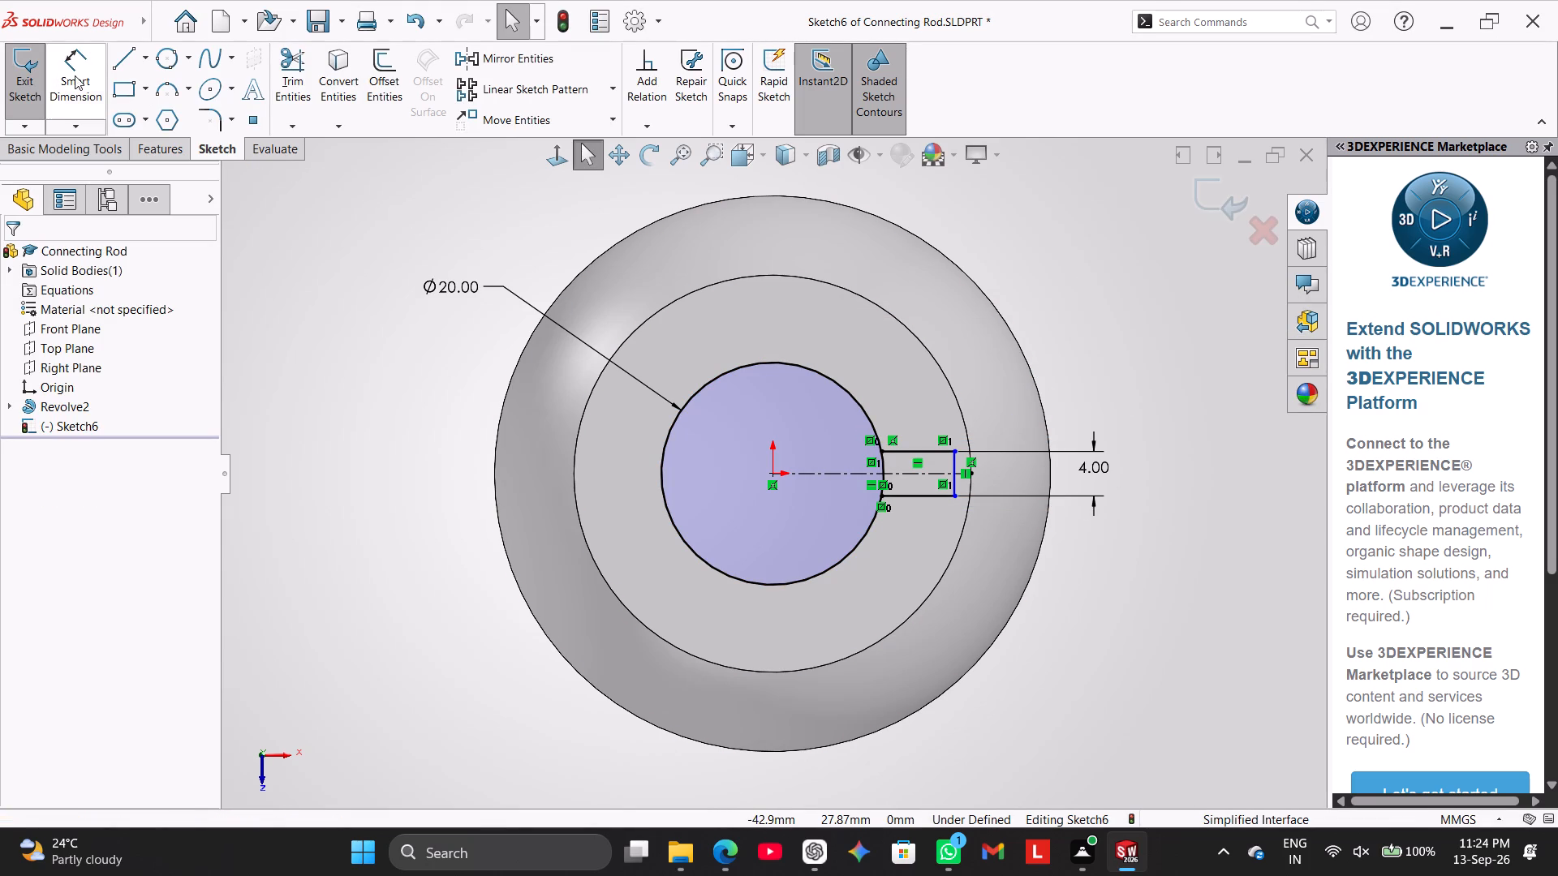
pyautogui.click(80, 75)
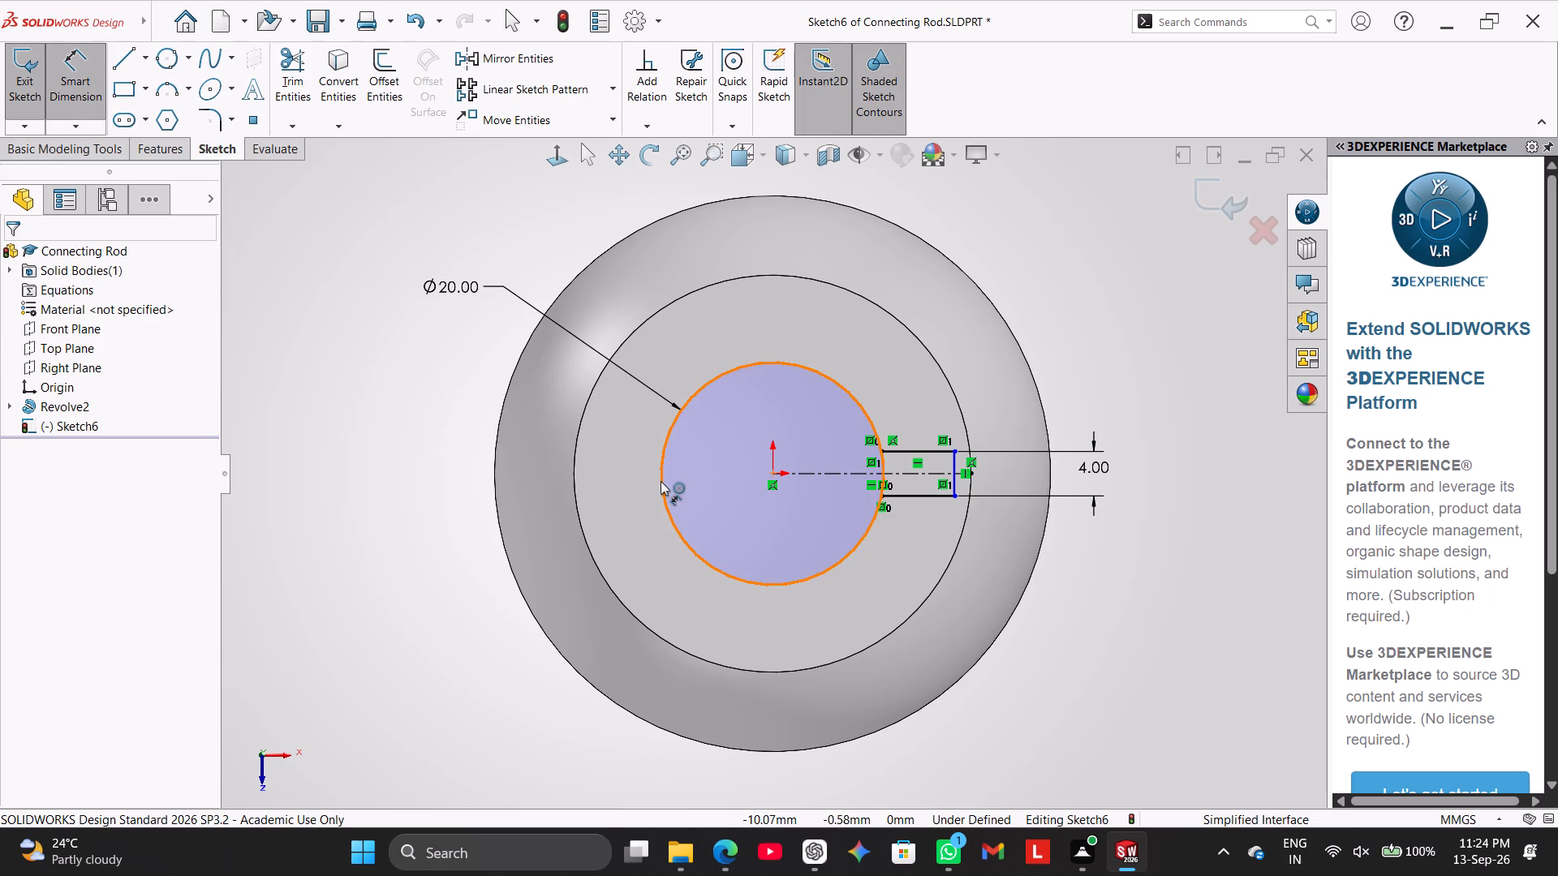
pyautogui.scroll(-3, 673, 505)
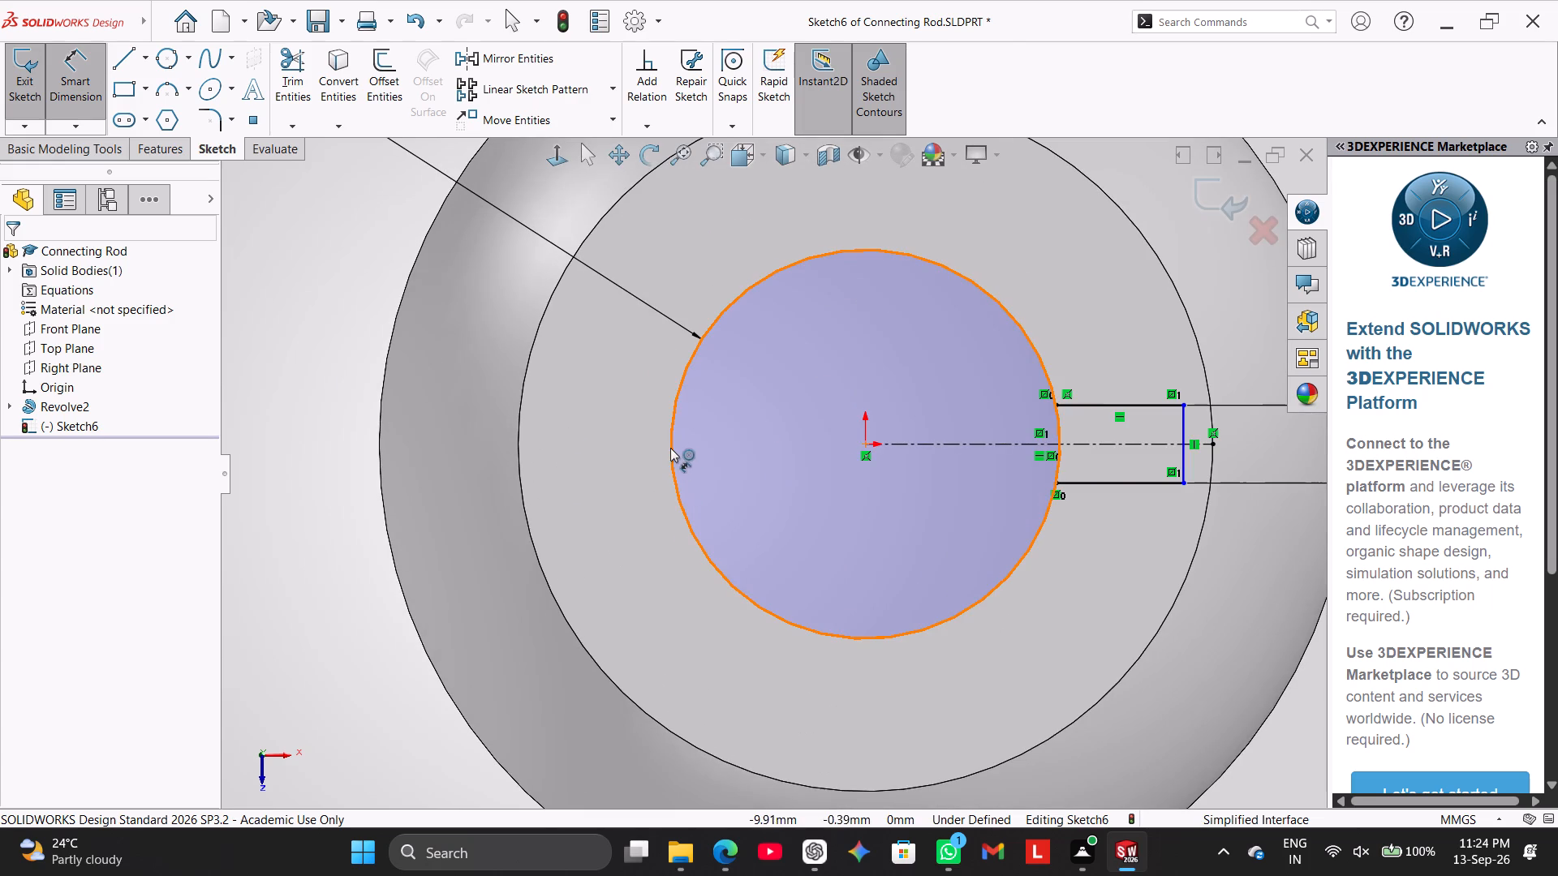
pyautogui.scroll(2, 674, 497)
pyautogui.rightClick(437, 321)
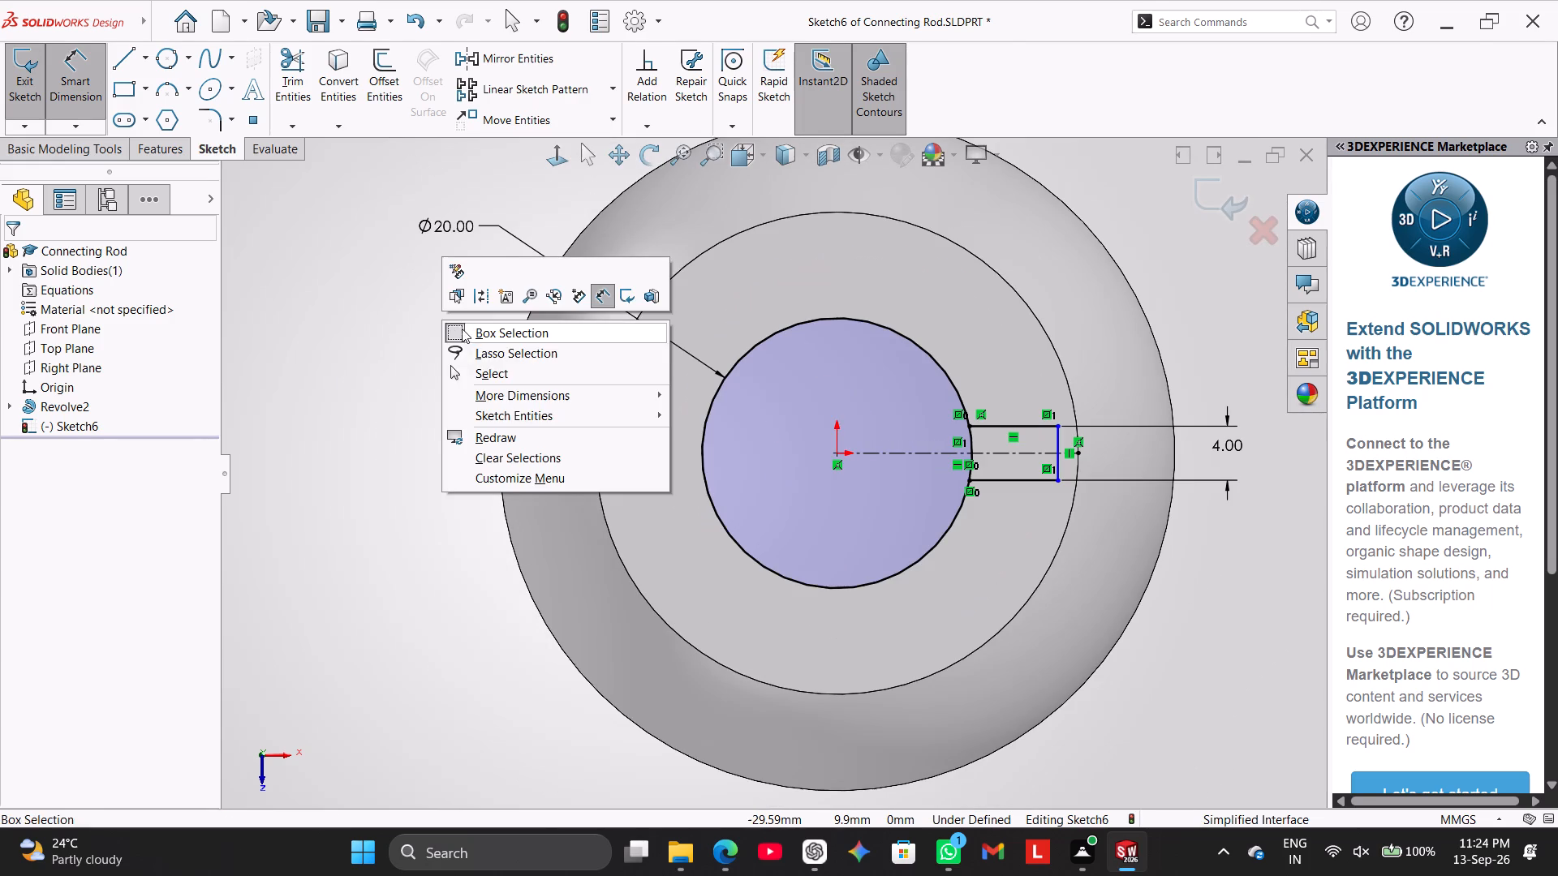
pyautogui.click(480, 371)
# Draw a 10 mm horizontal centerline from the origin to the circle's edge on the side opposite the keyway.
pyautogui.click(148, 54)
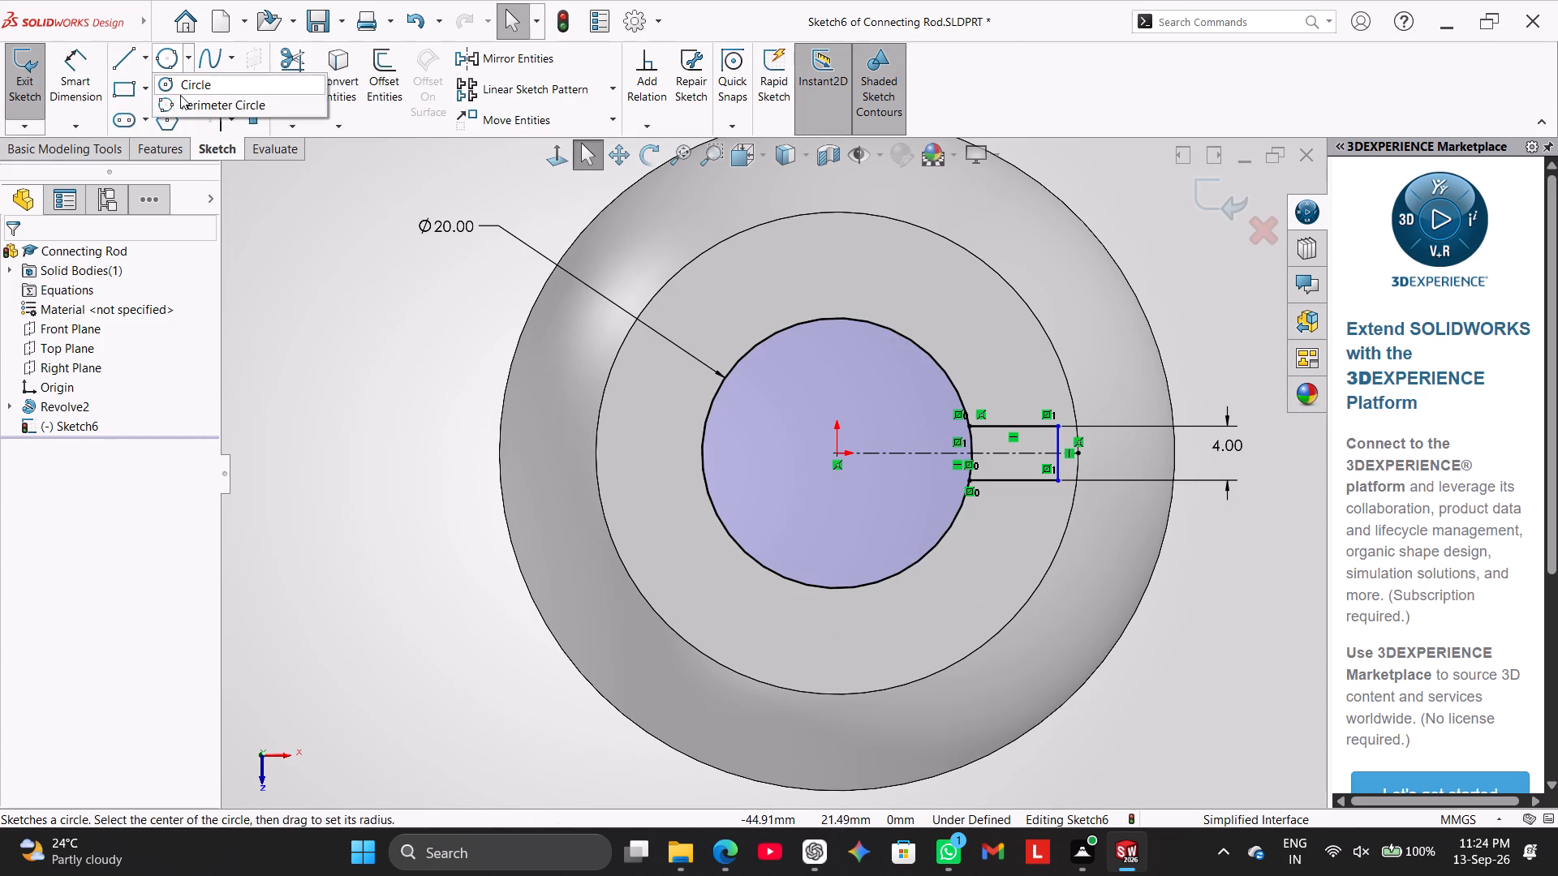
pyautogui.click(157, 105)
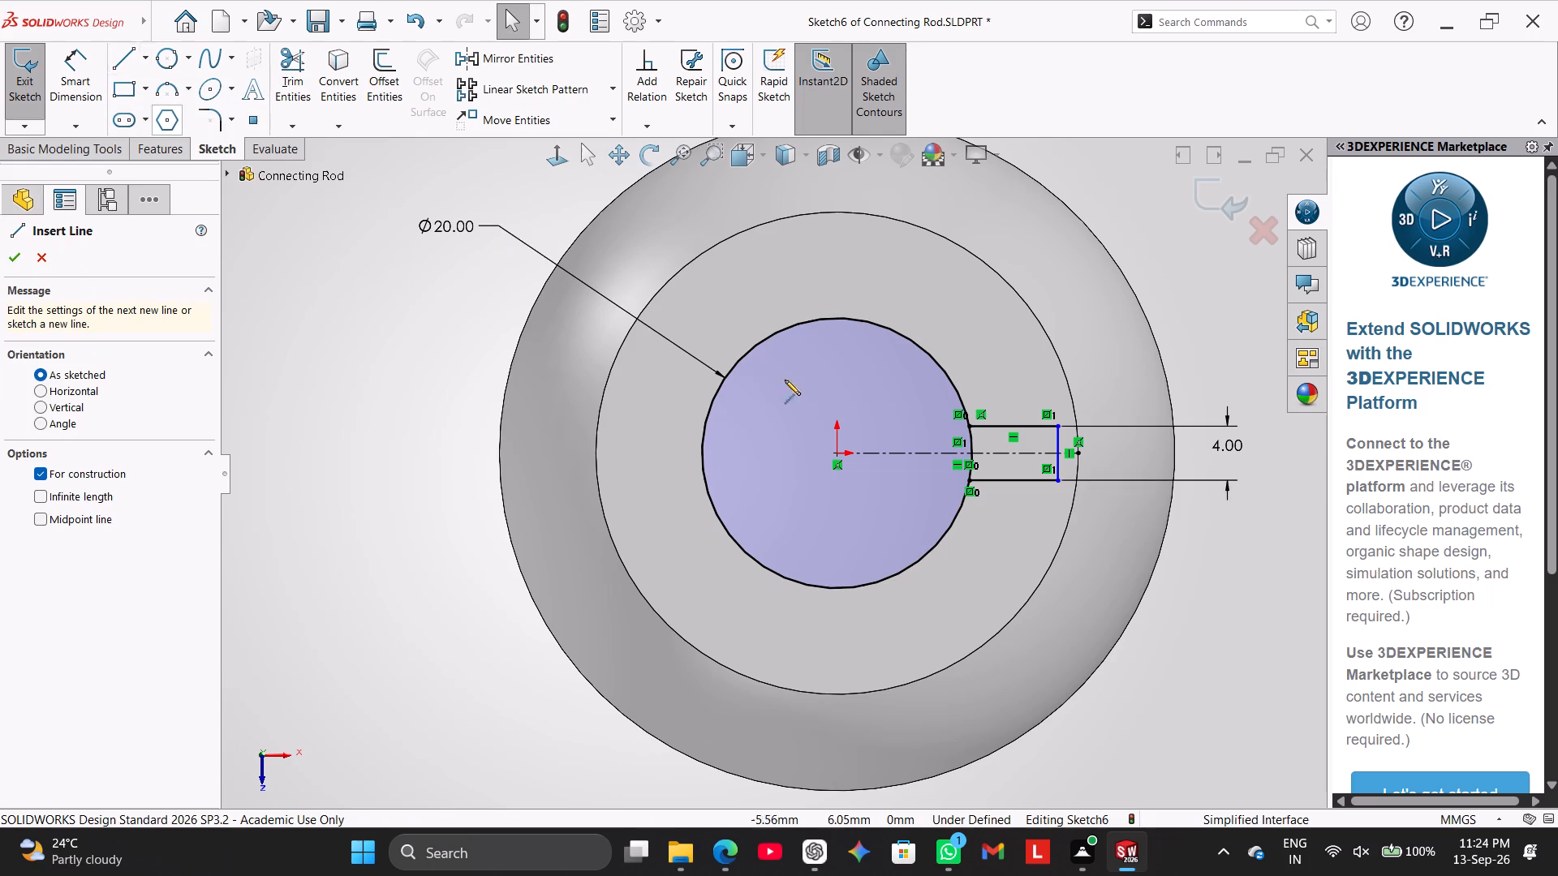
pyautogui.click(838, 452)
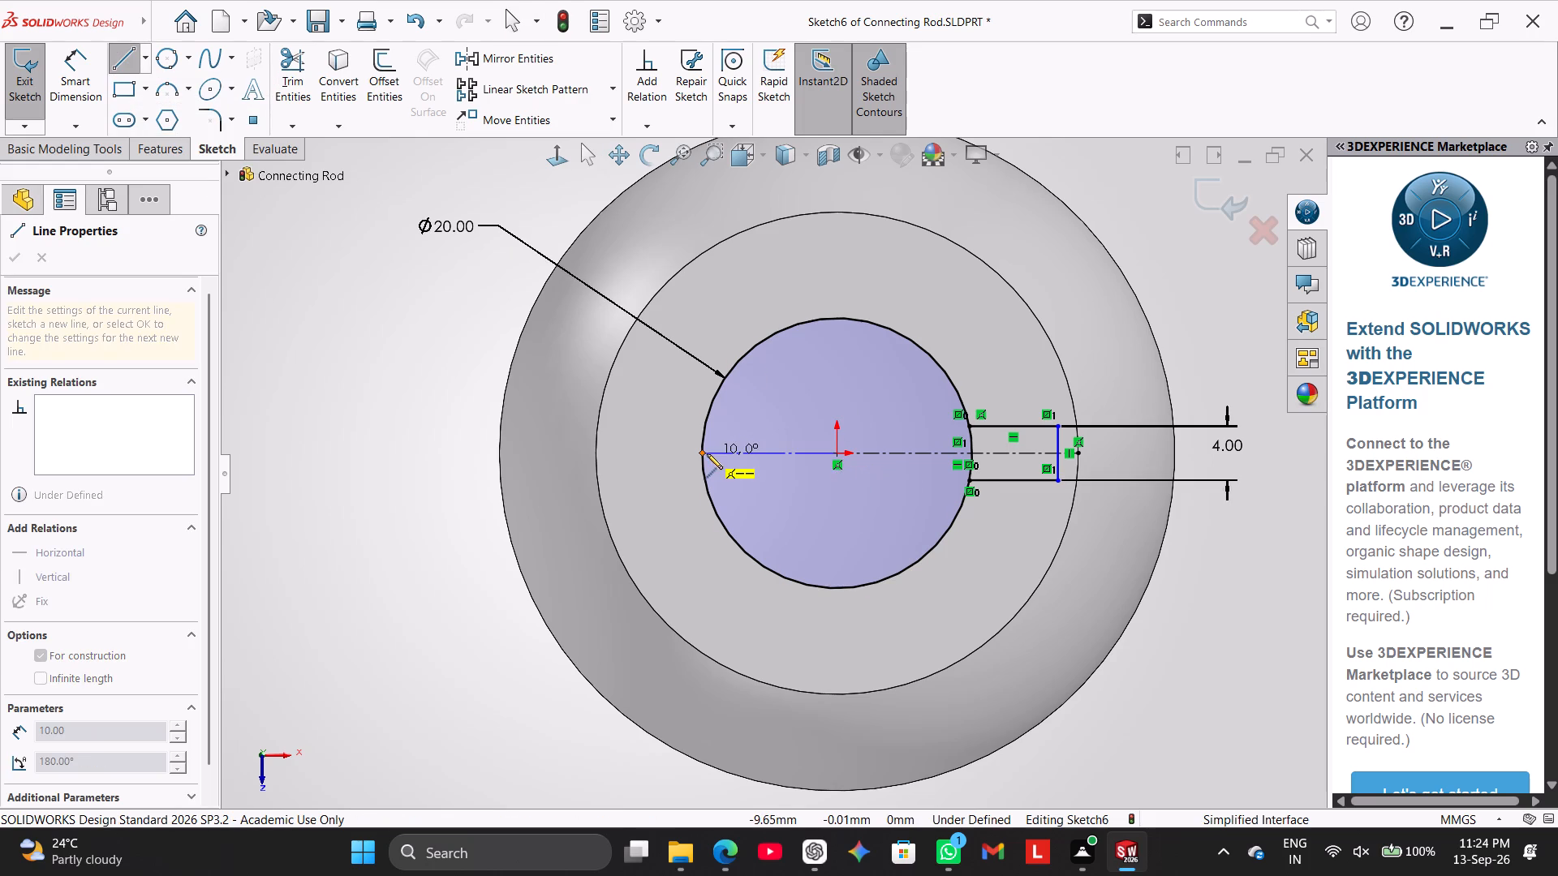
pyautogui.click(704, 456)
pyautogui.rightClick(448, 472)
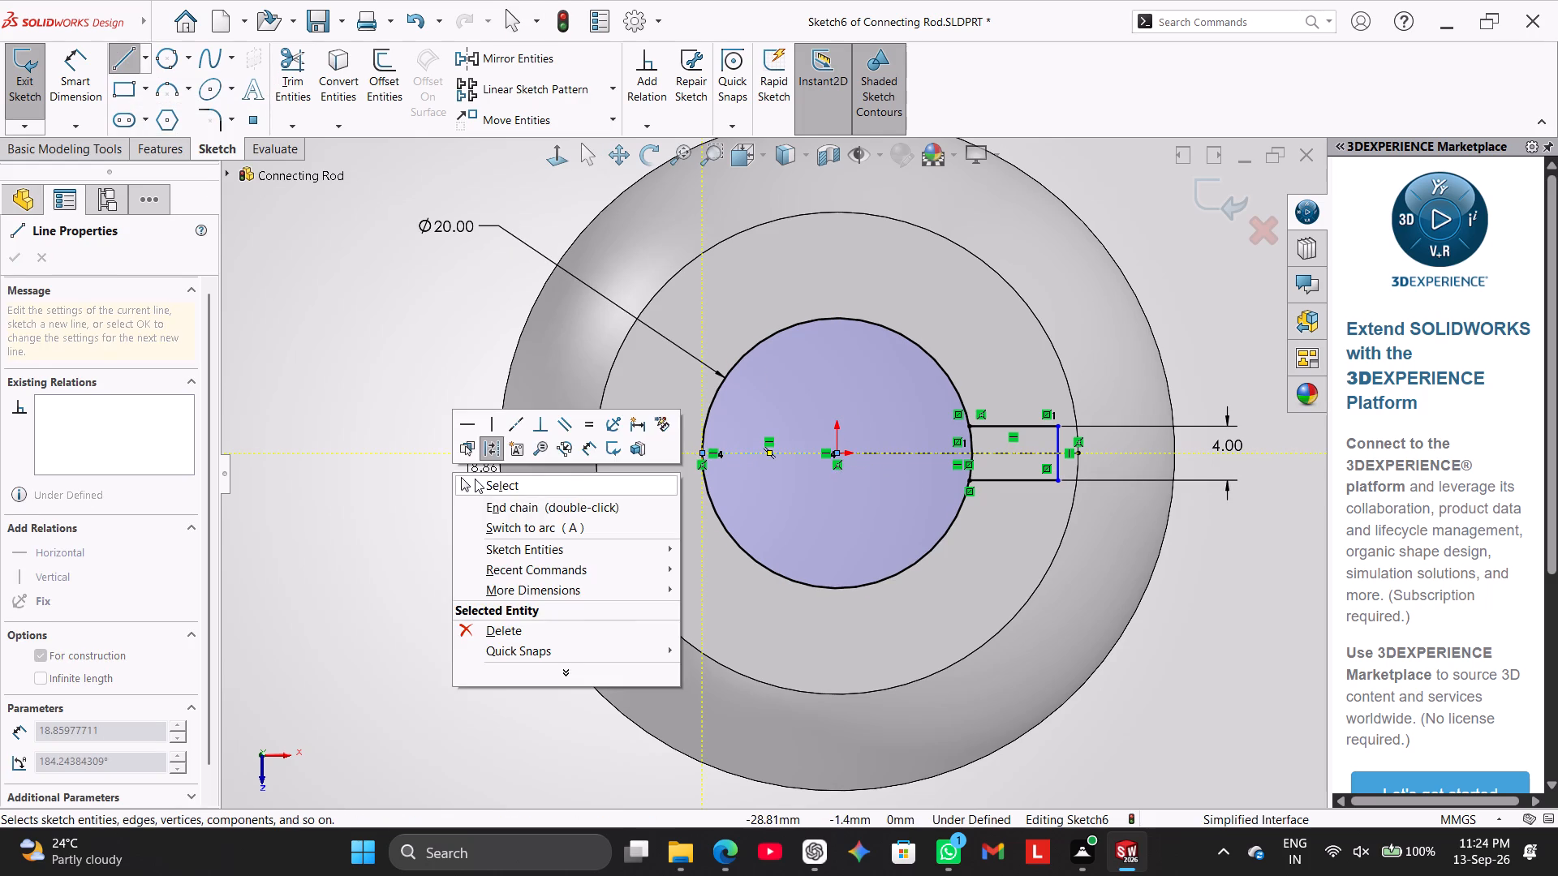
pyautogui.click(475, 479)
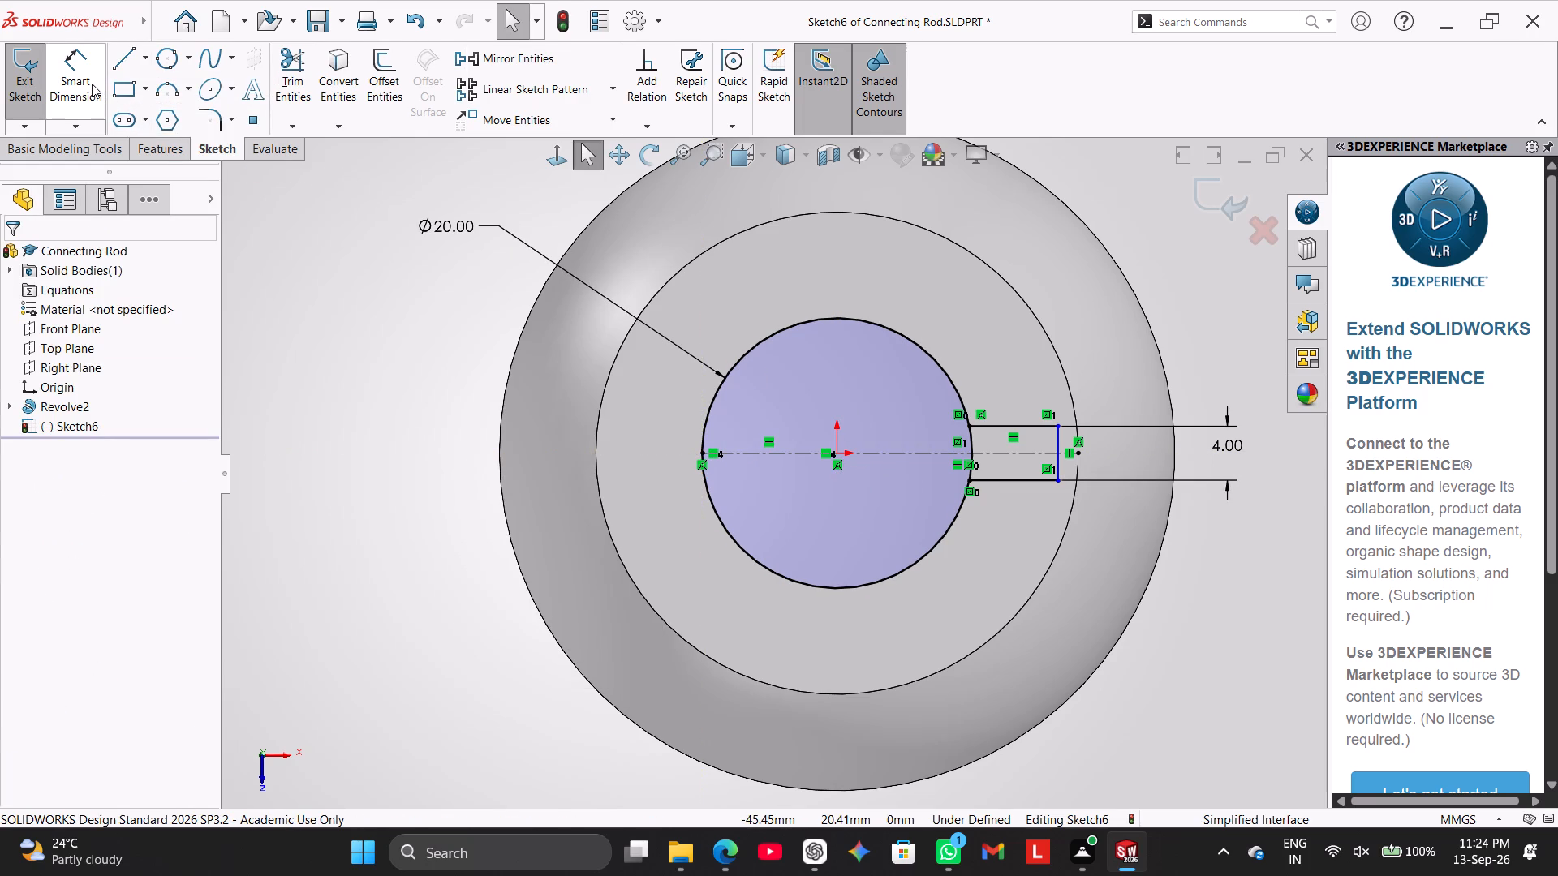
# Dimension the distance from the new centerline's endpoint on the circle to the keyway's vertical end line as 23 mm.
pyautogui.click(92, 84)
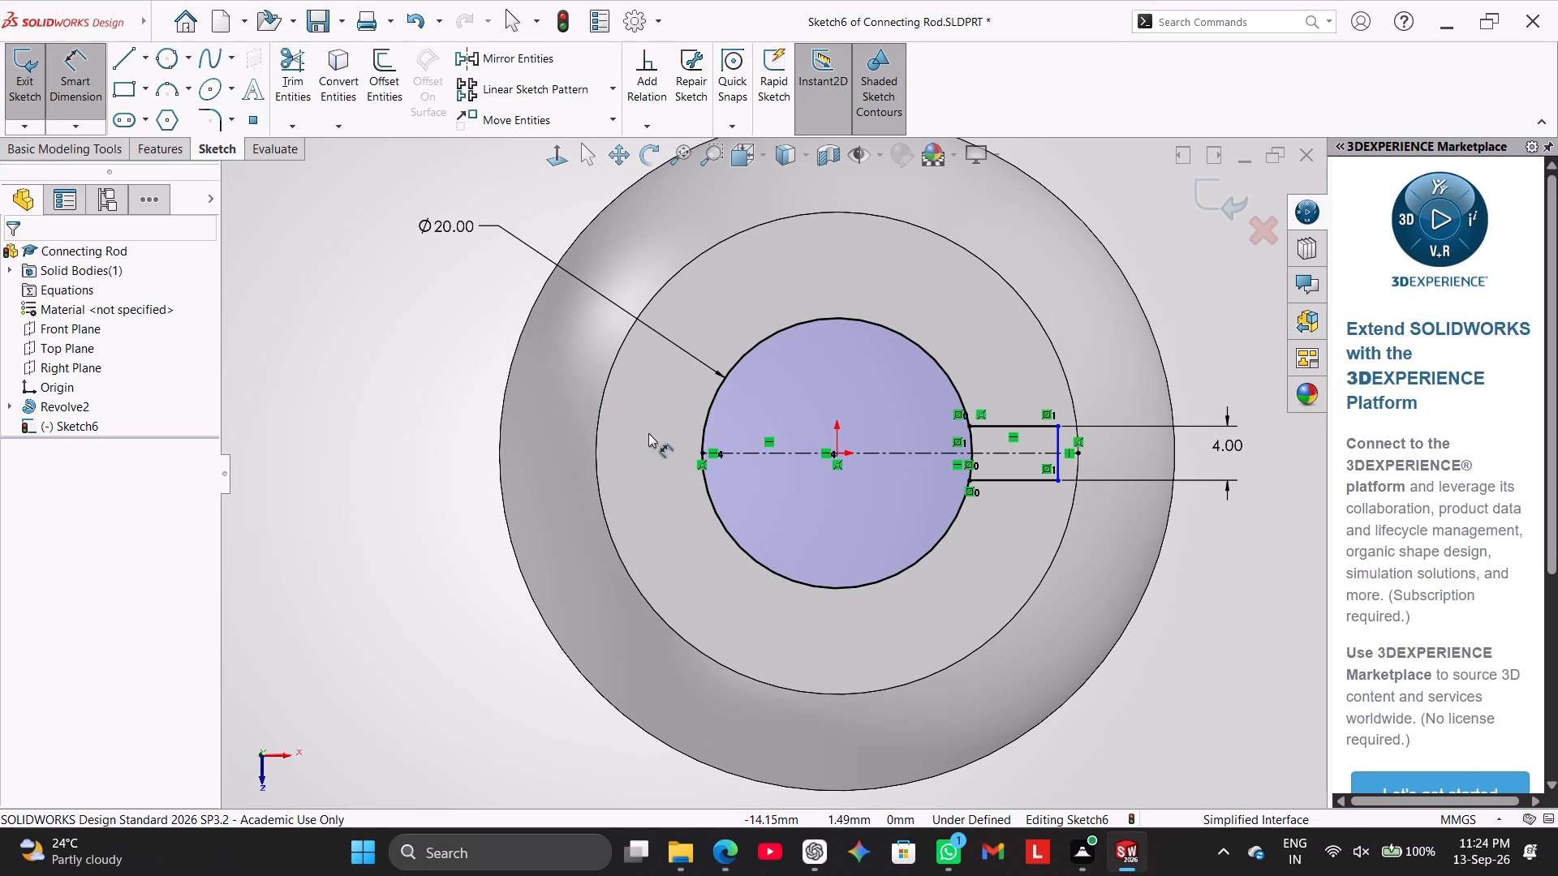
pyautogui.click(704, 450)
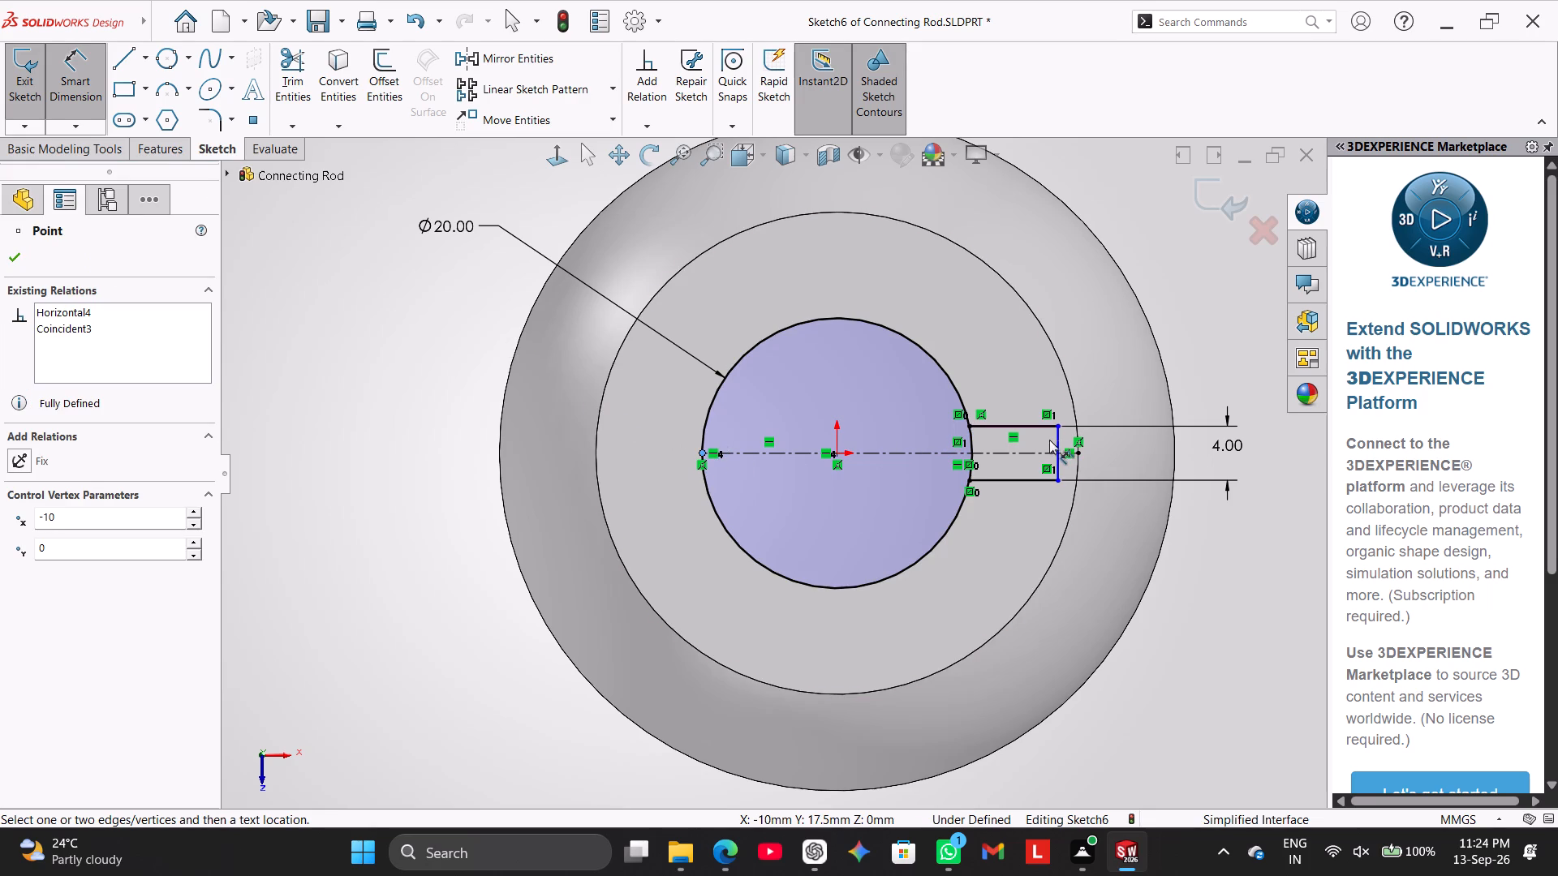
pyautogui.click(1059, 444)
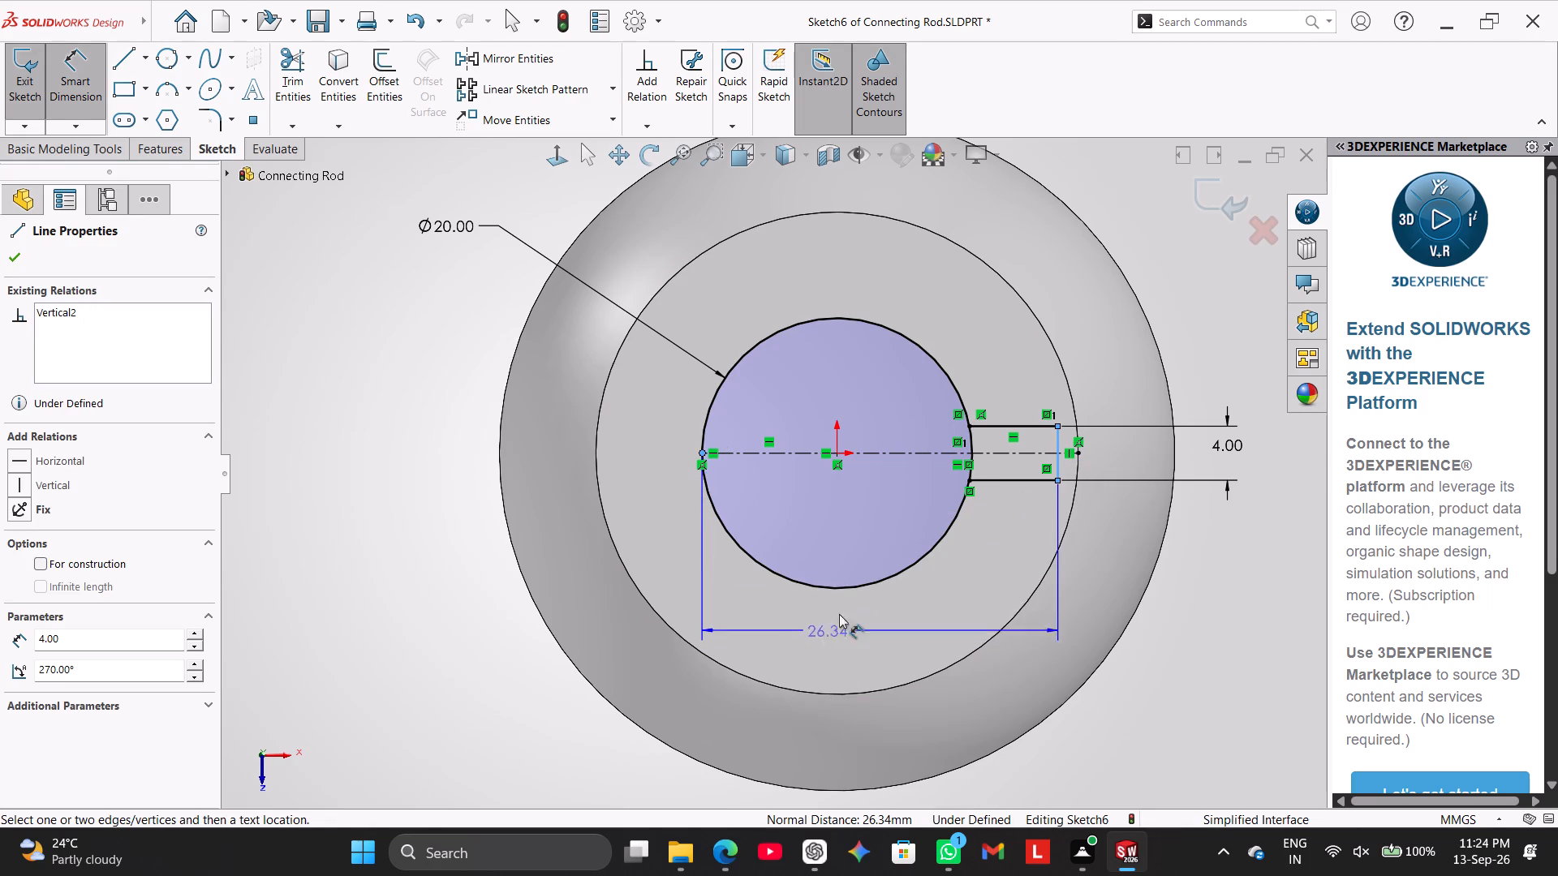
pyautogui.click(861, 641)
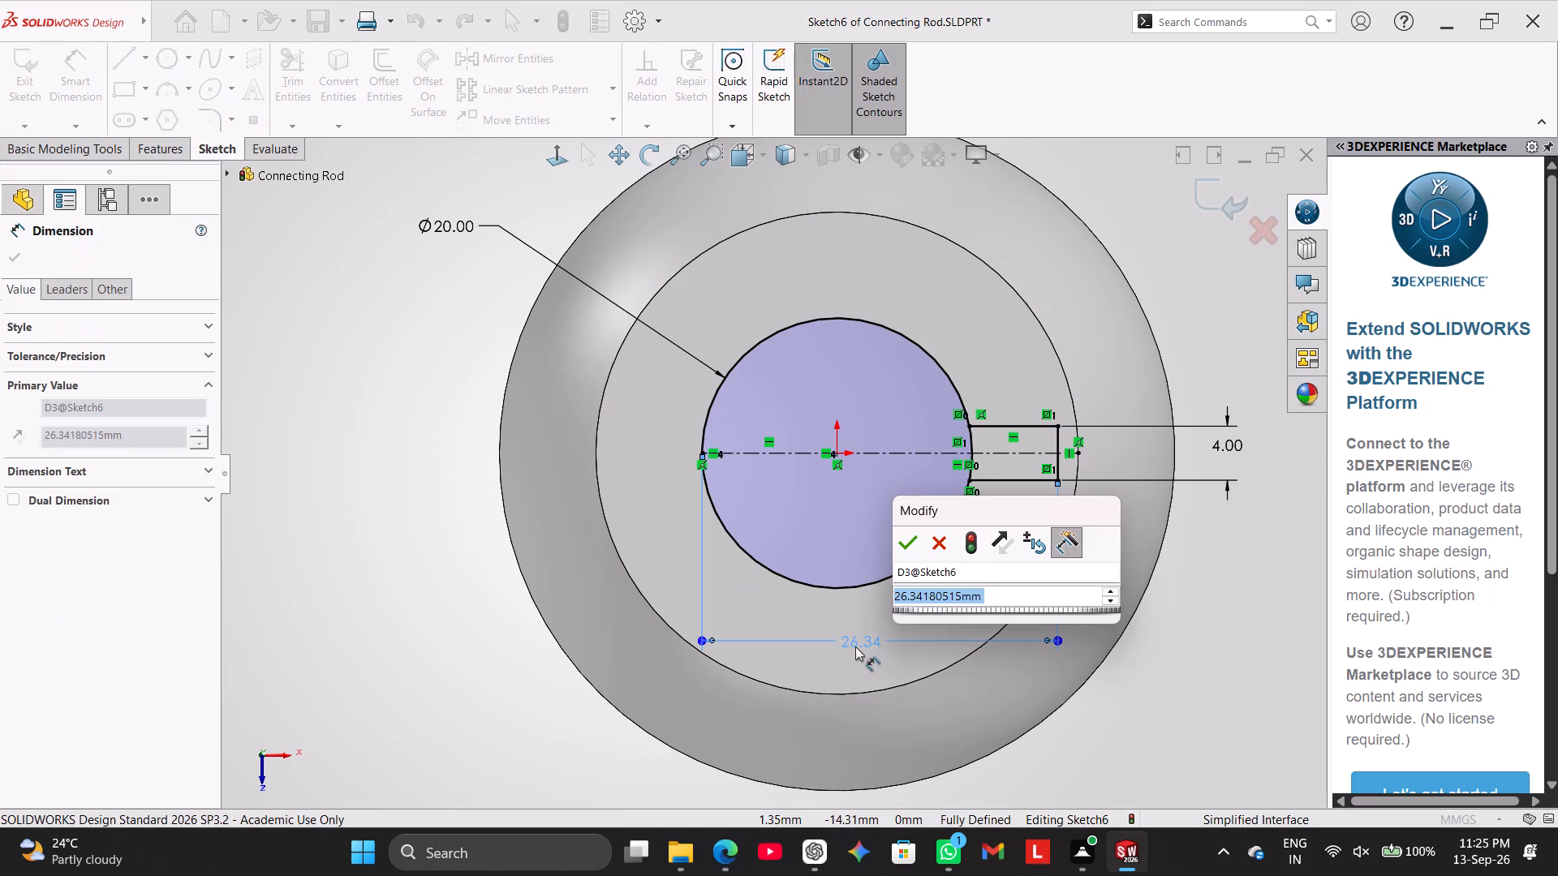
pyautogui.write('23')
pyautogui.press('Return')
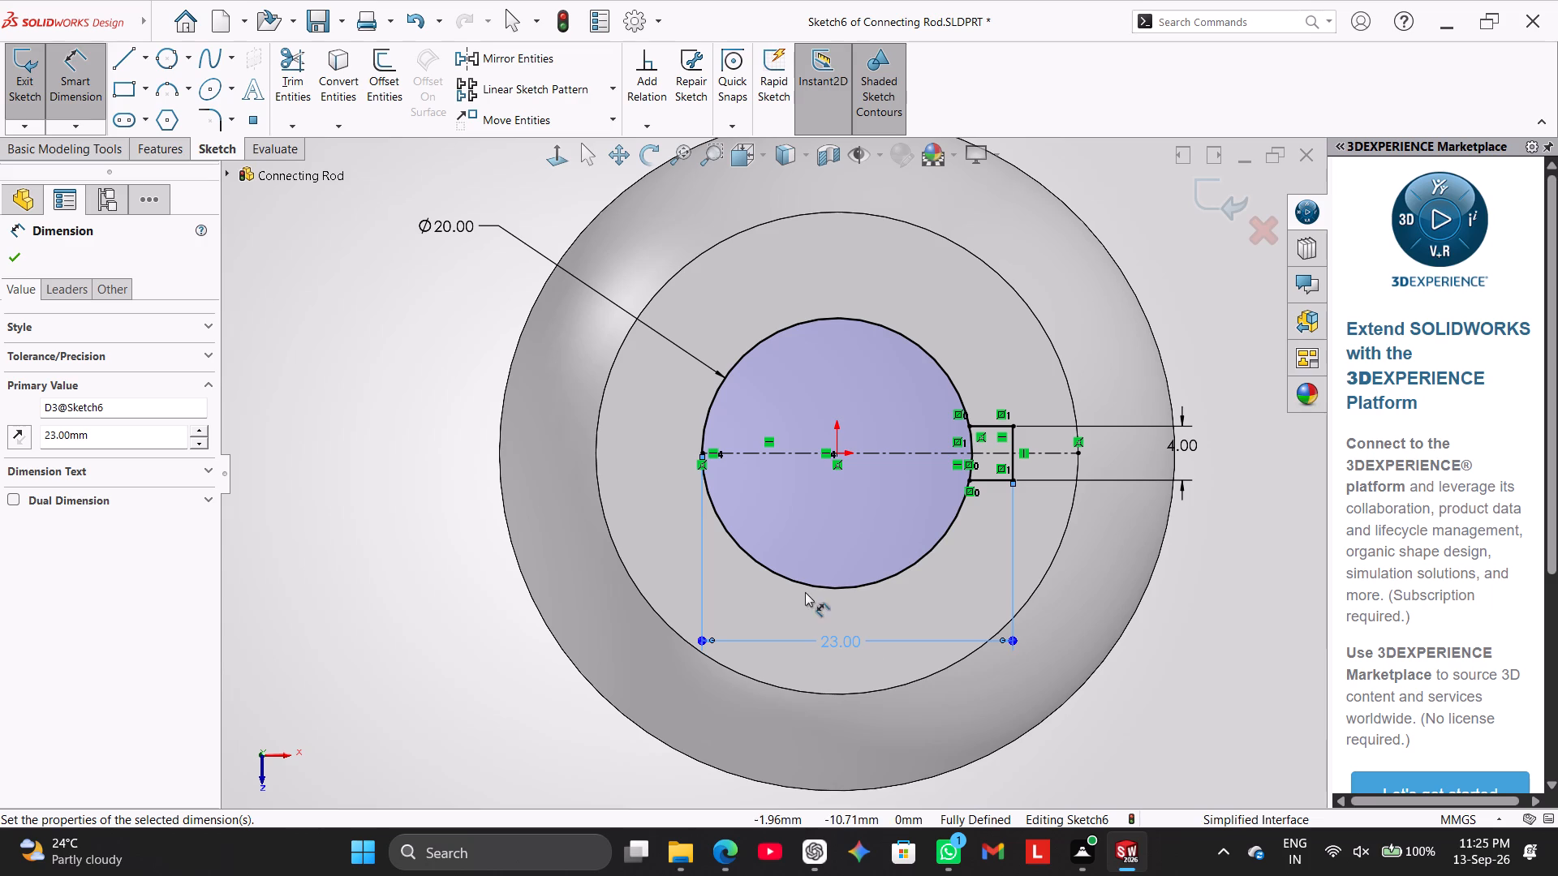
pyautogui.rightClick(1217, 240)
pyautogui.click(1249, 286)
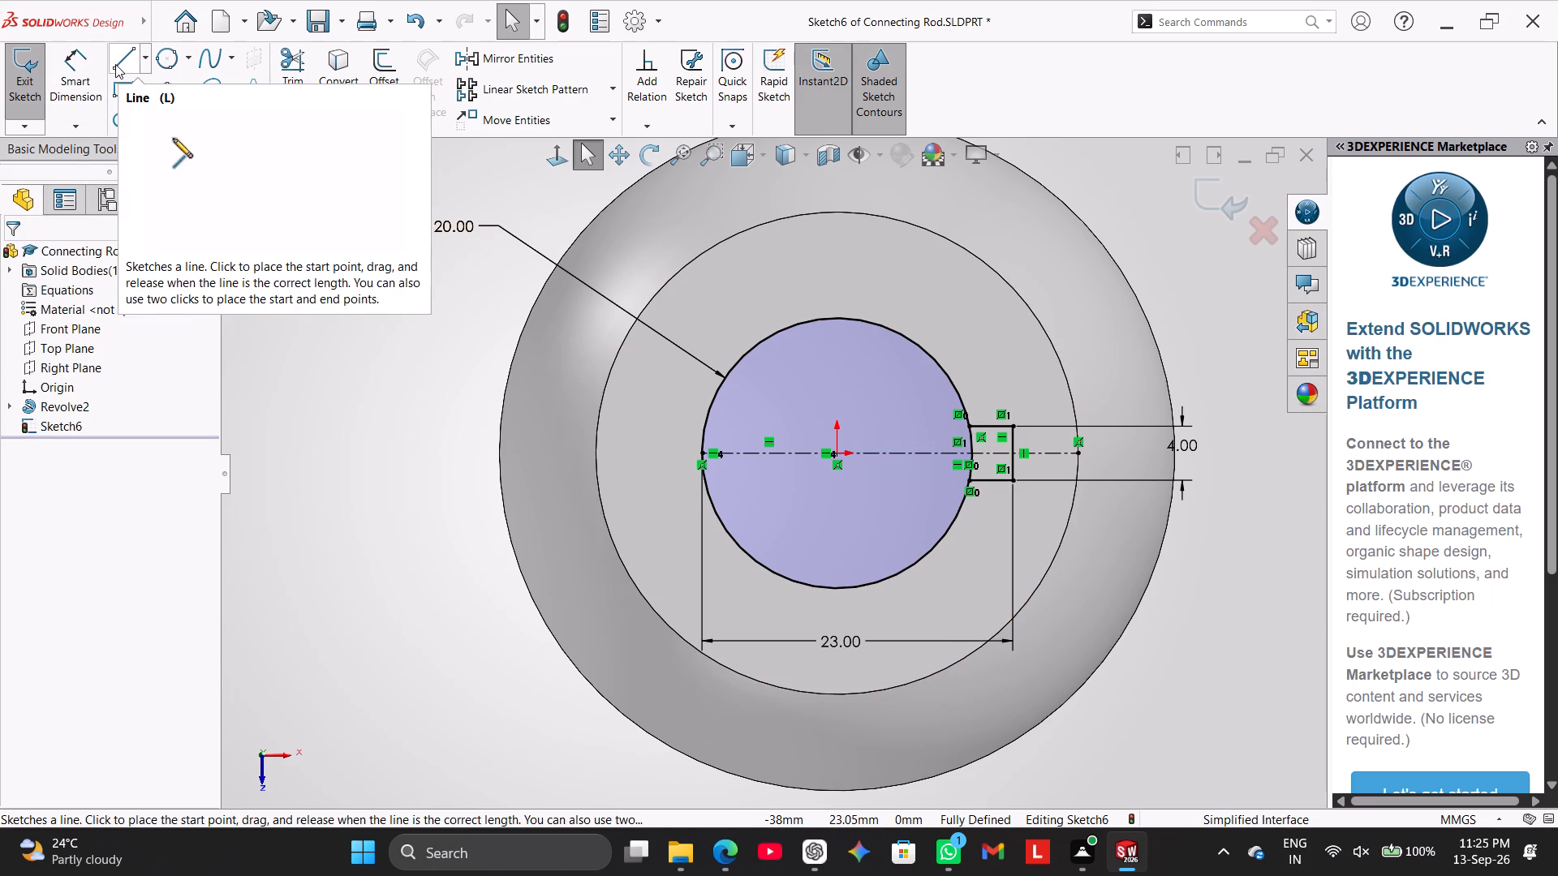
# Trim away the two segments of the 20 mm circle lying between the keyway's horizontal lines.
pyautogui.click(279, 69)
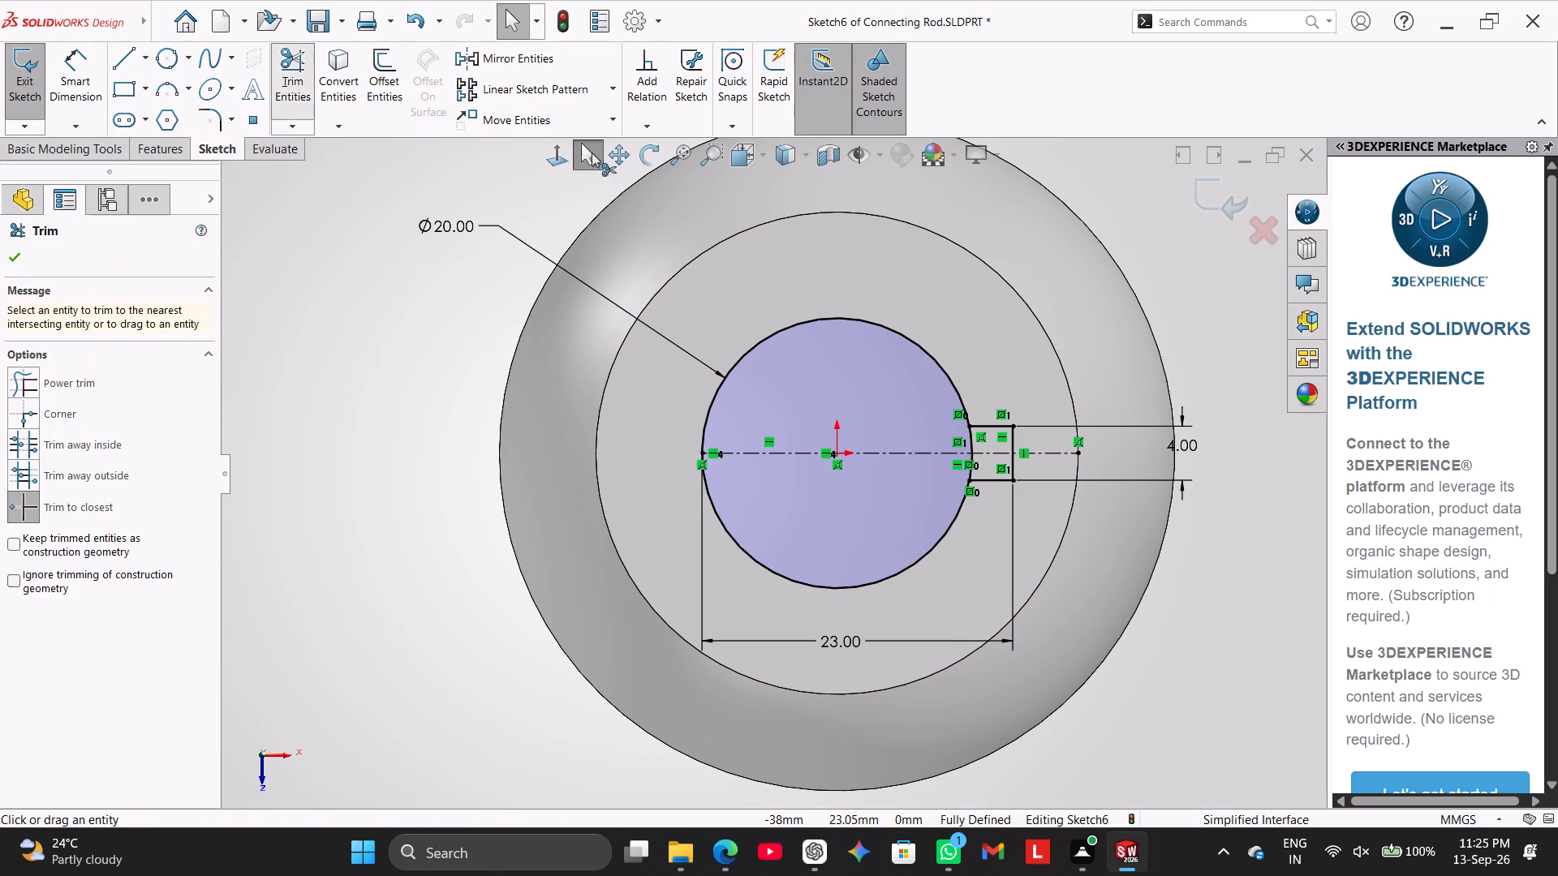
pyautogui.scroll(-2, 968, 432)
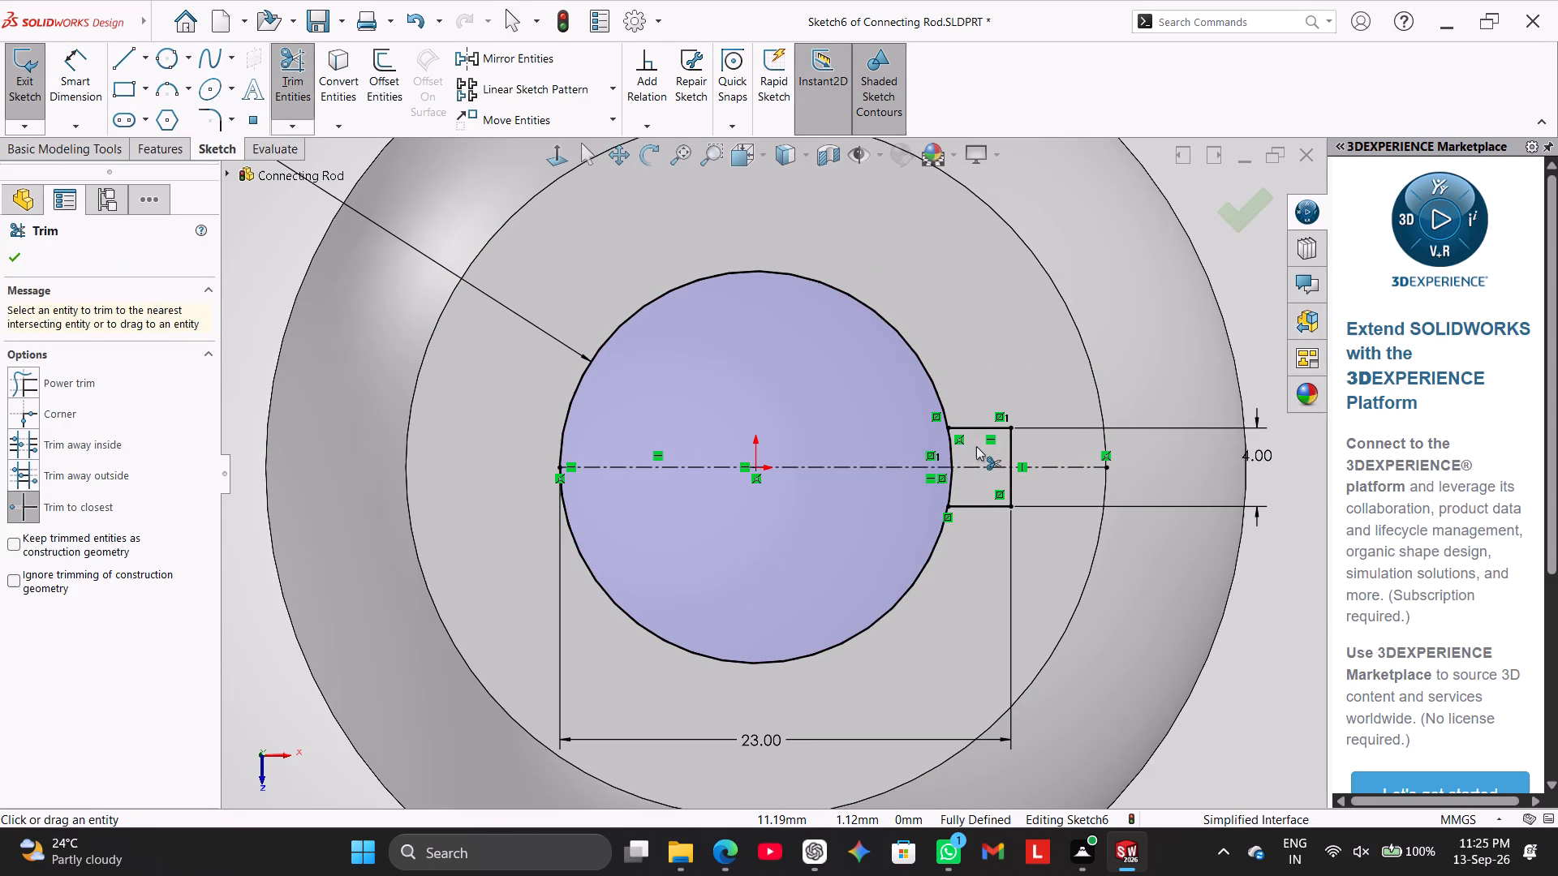
pyautogui.click(949, 452)
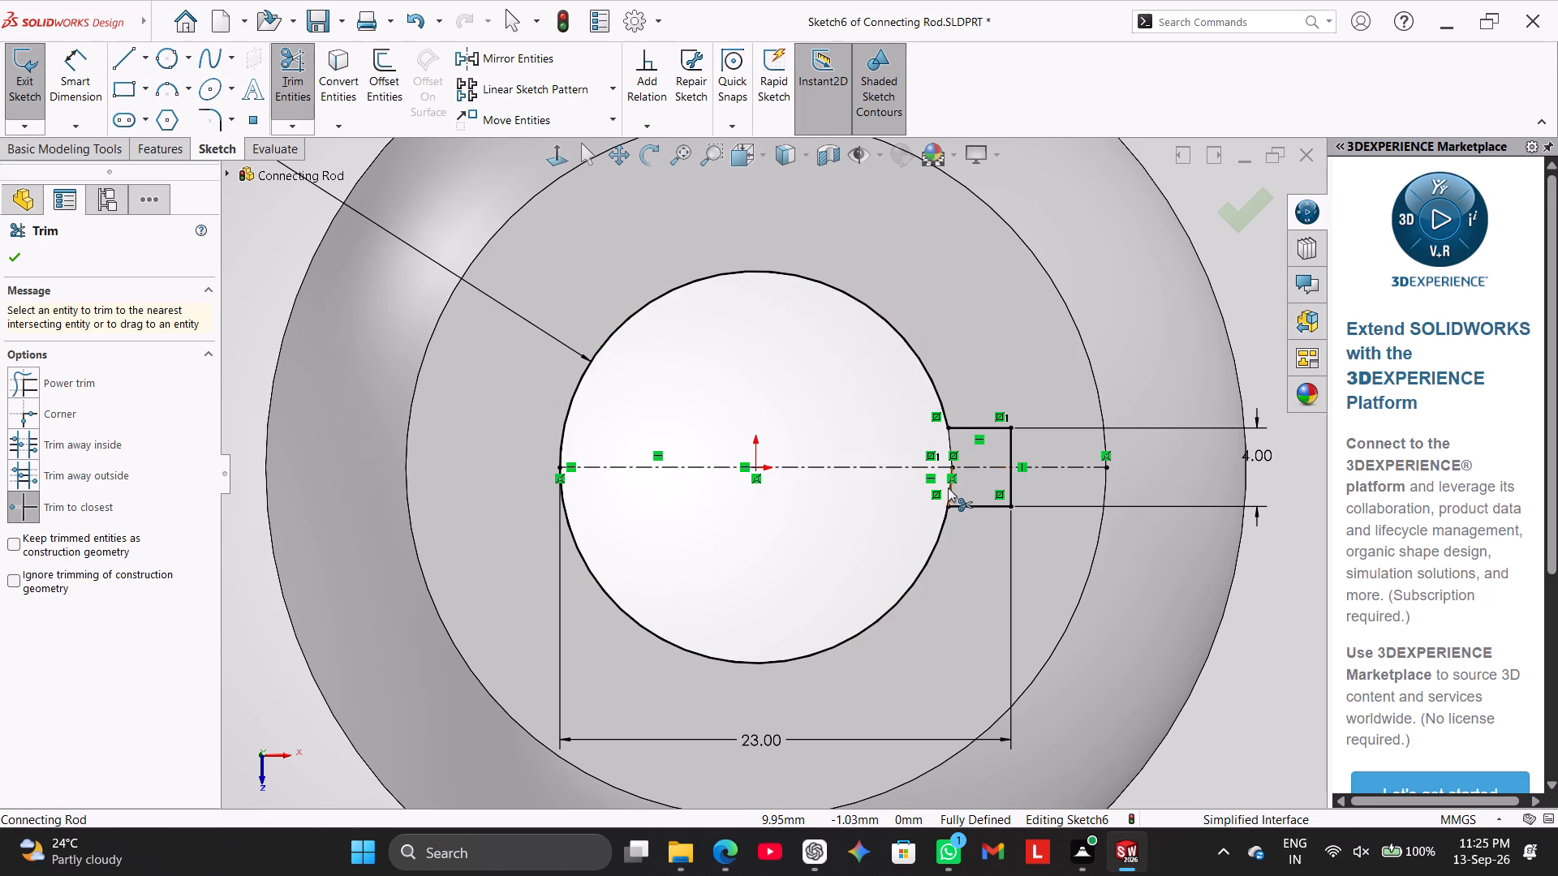
pyautogui.click(949, 491)
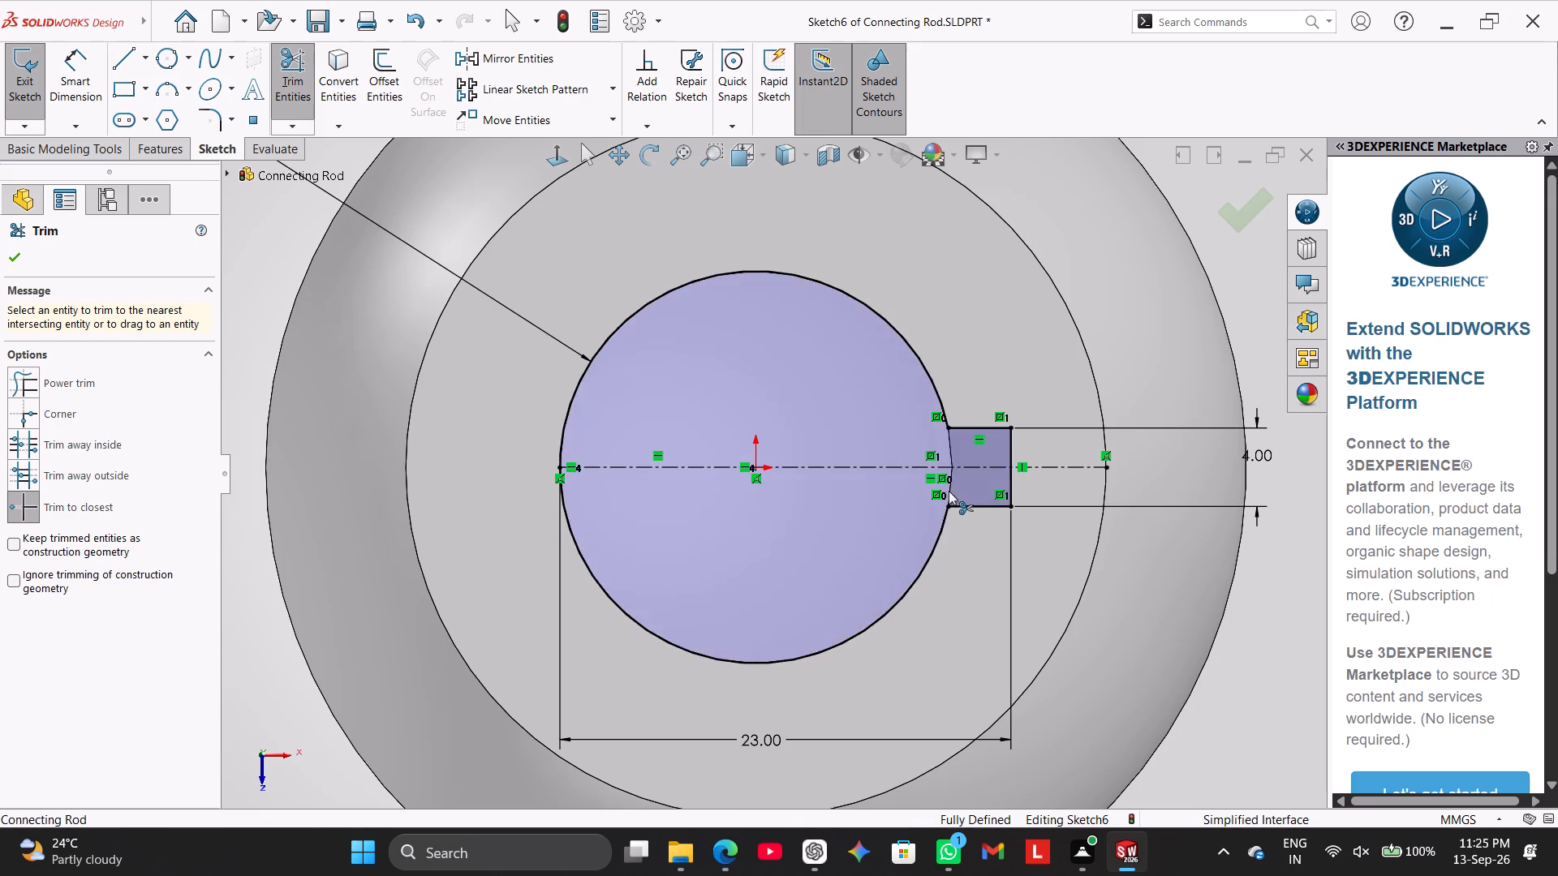
pyautogui.scroll(2, 888, 495)
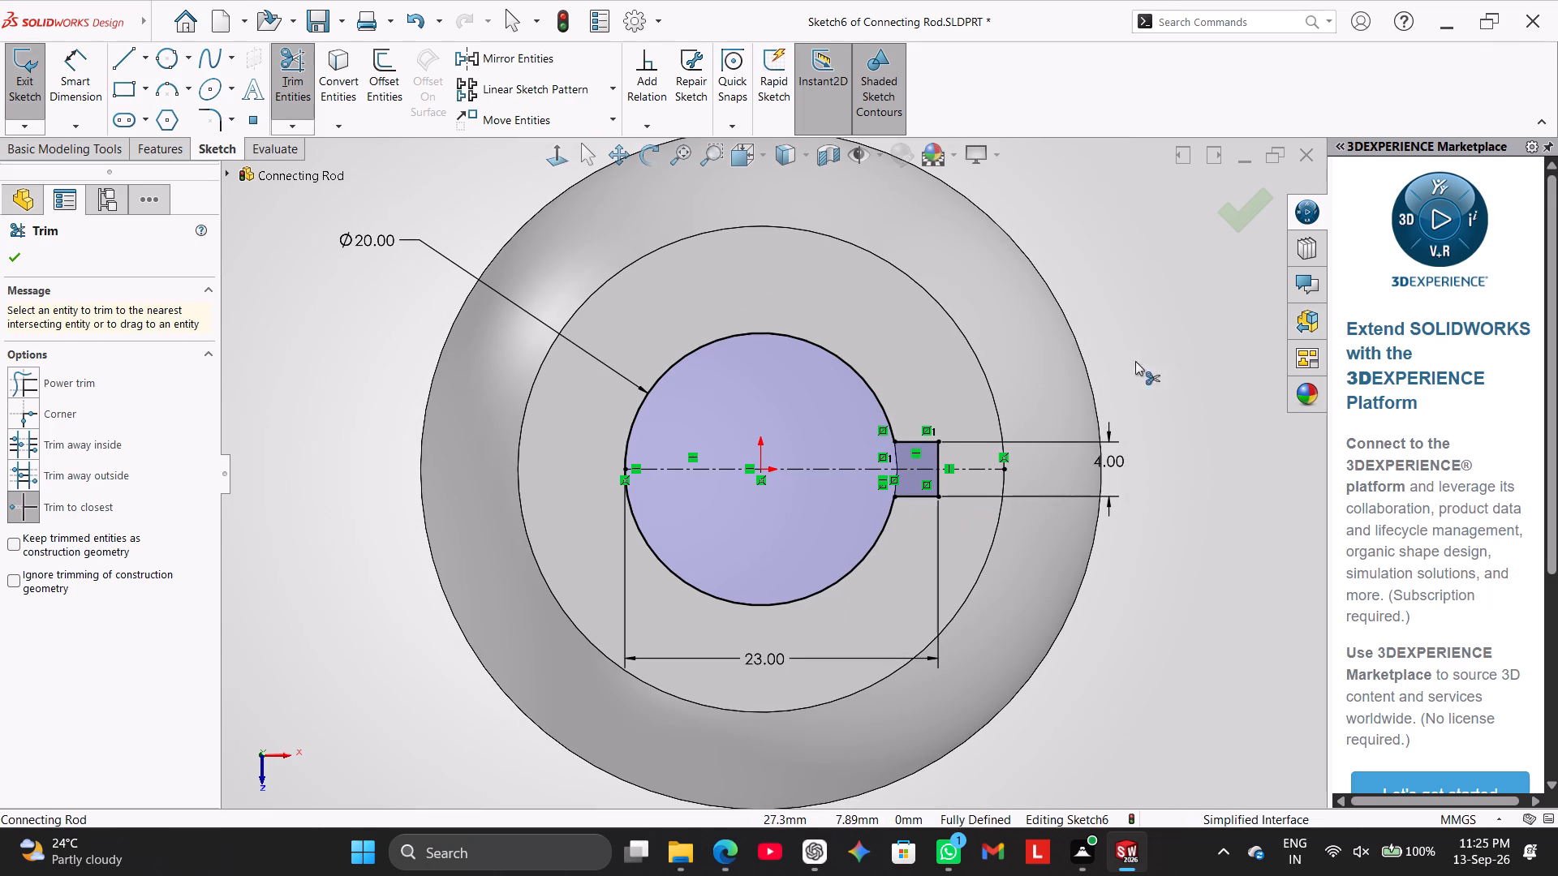
pyautogui.rightClick(1212, 310)
pyautogui.click(1250, 366)
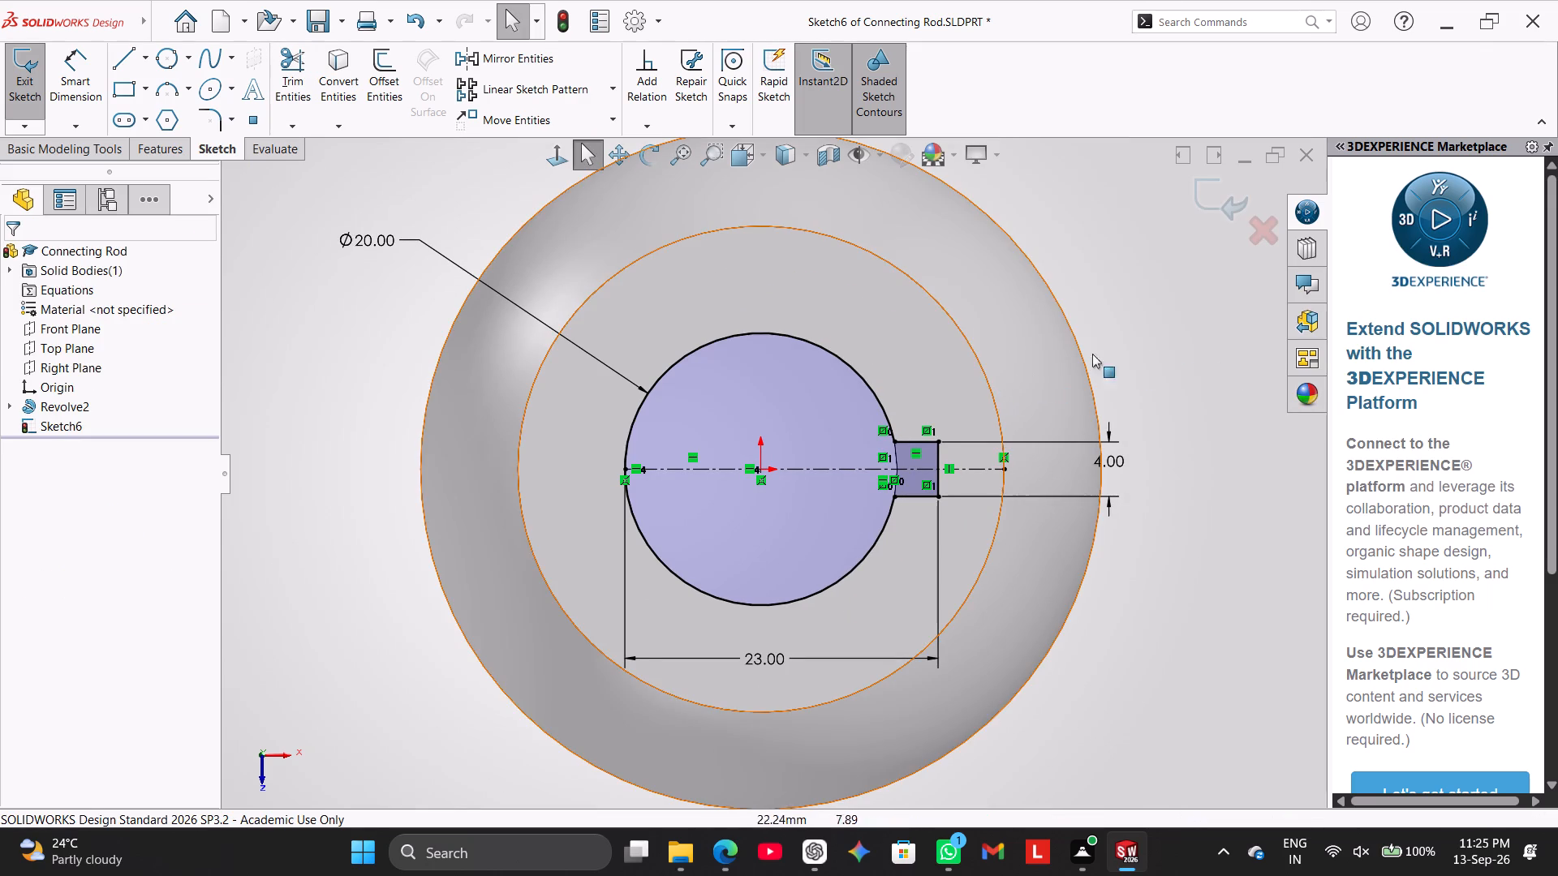
# Extrude-cut the bore and keyway profile through the revolved body with the Up To Next end condition.
pyautogui.moveTo(1194, 329); pyautogui.dragTo(1260, 354, button='middle')
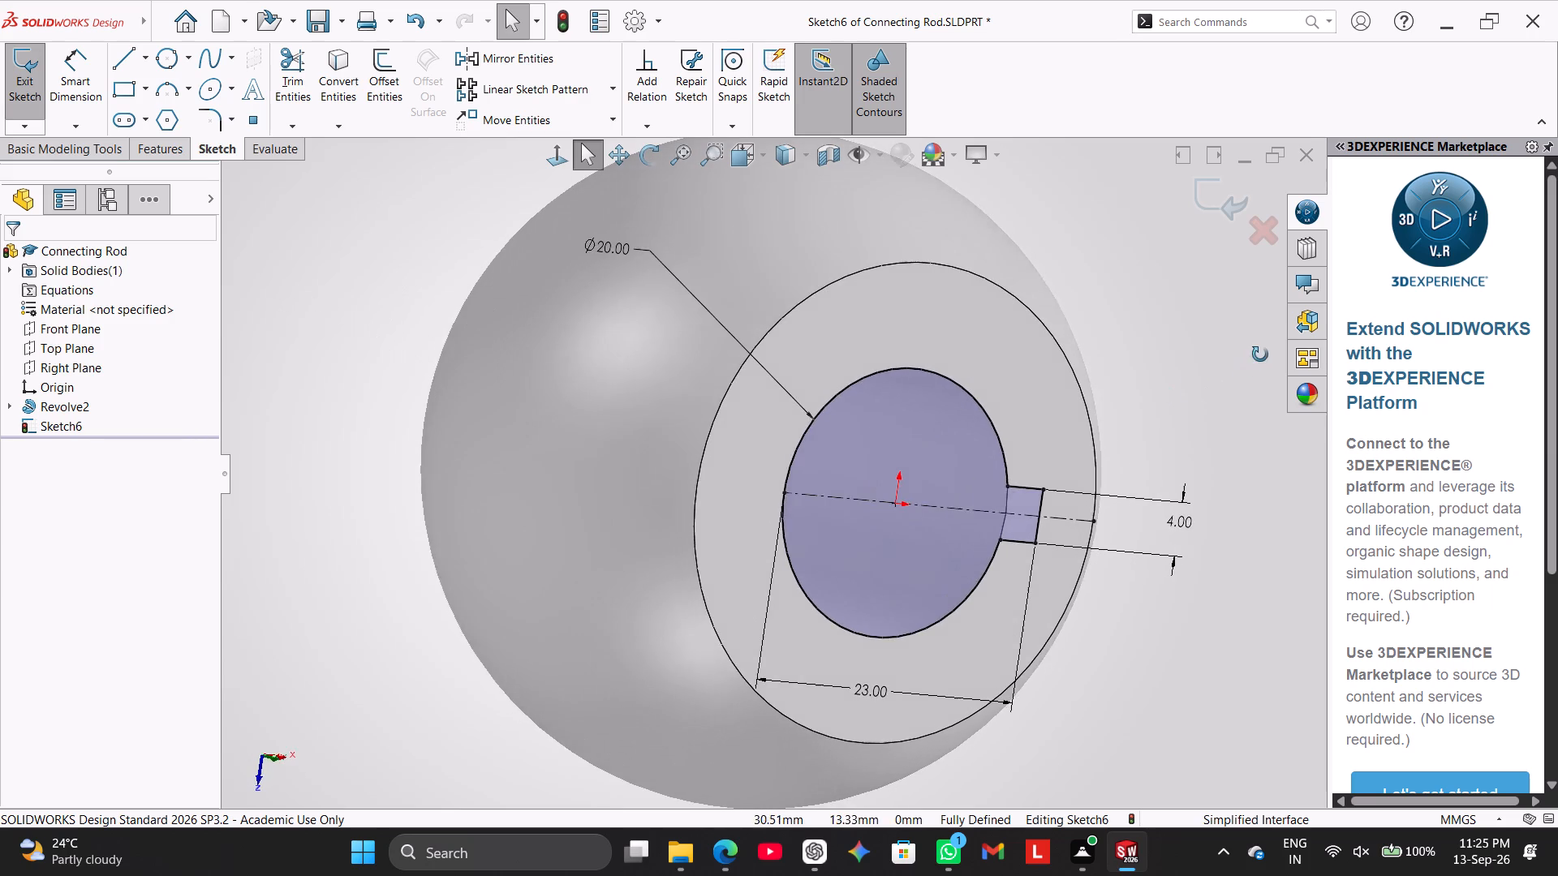
pyautogui.moveTo(1260, 354); pyautogui.dragTo(1260, 353, button='middle')
pyautogui.moveTo(1164, 314); pyautogui.dragTo(1100, 294, button='middle')
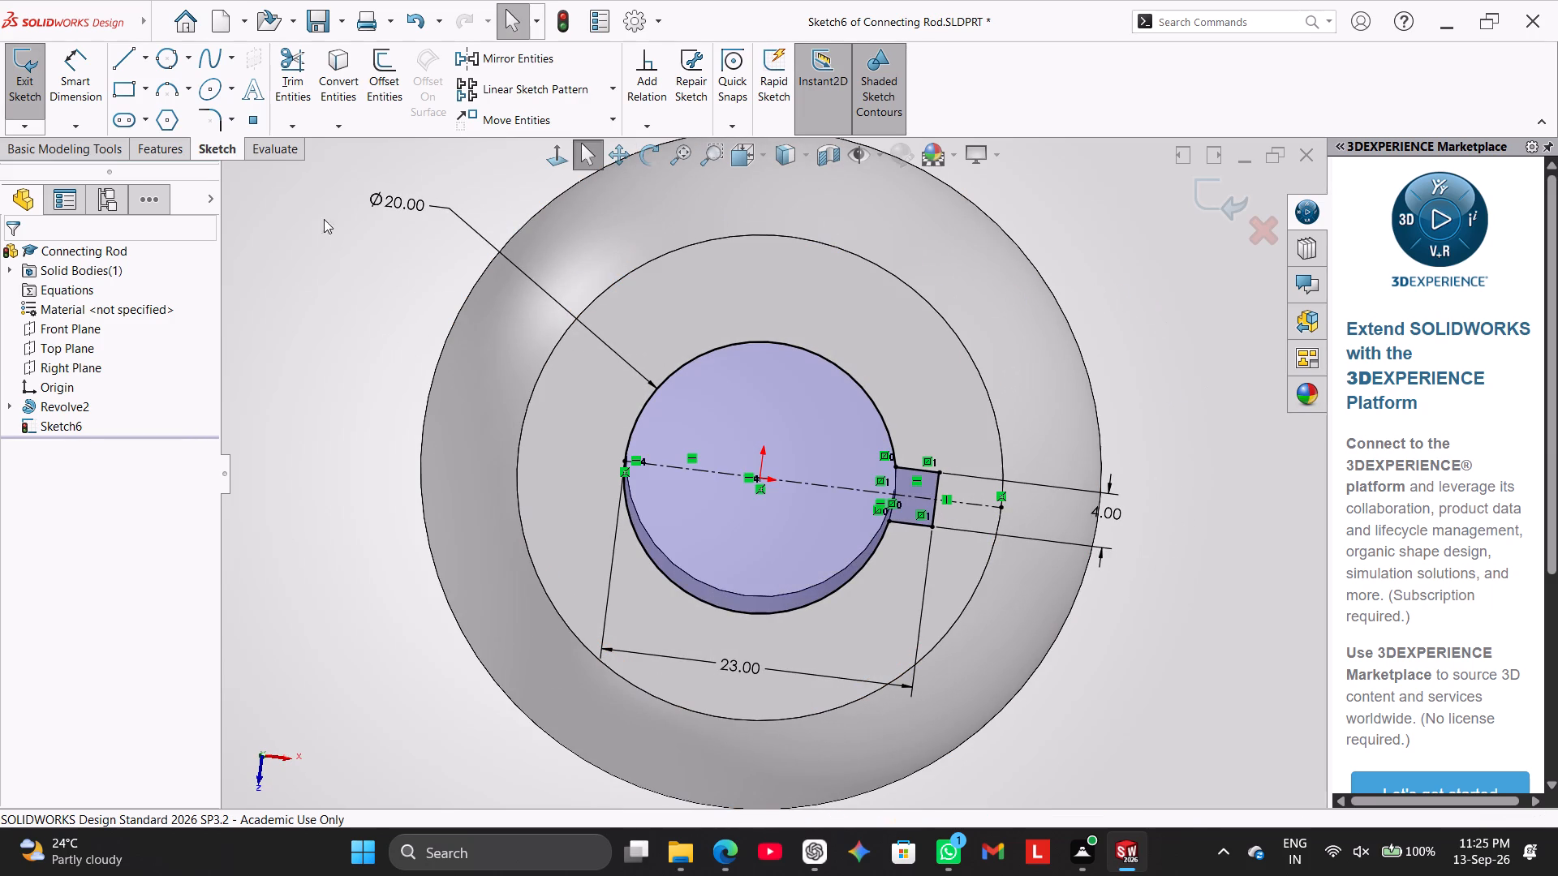
pyautogui.click(157, 154)
pyautogui.click(286, 88)
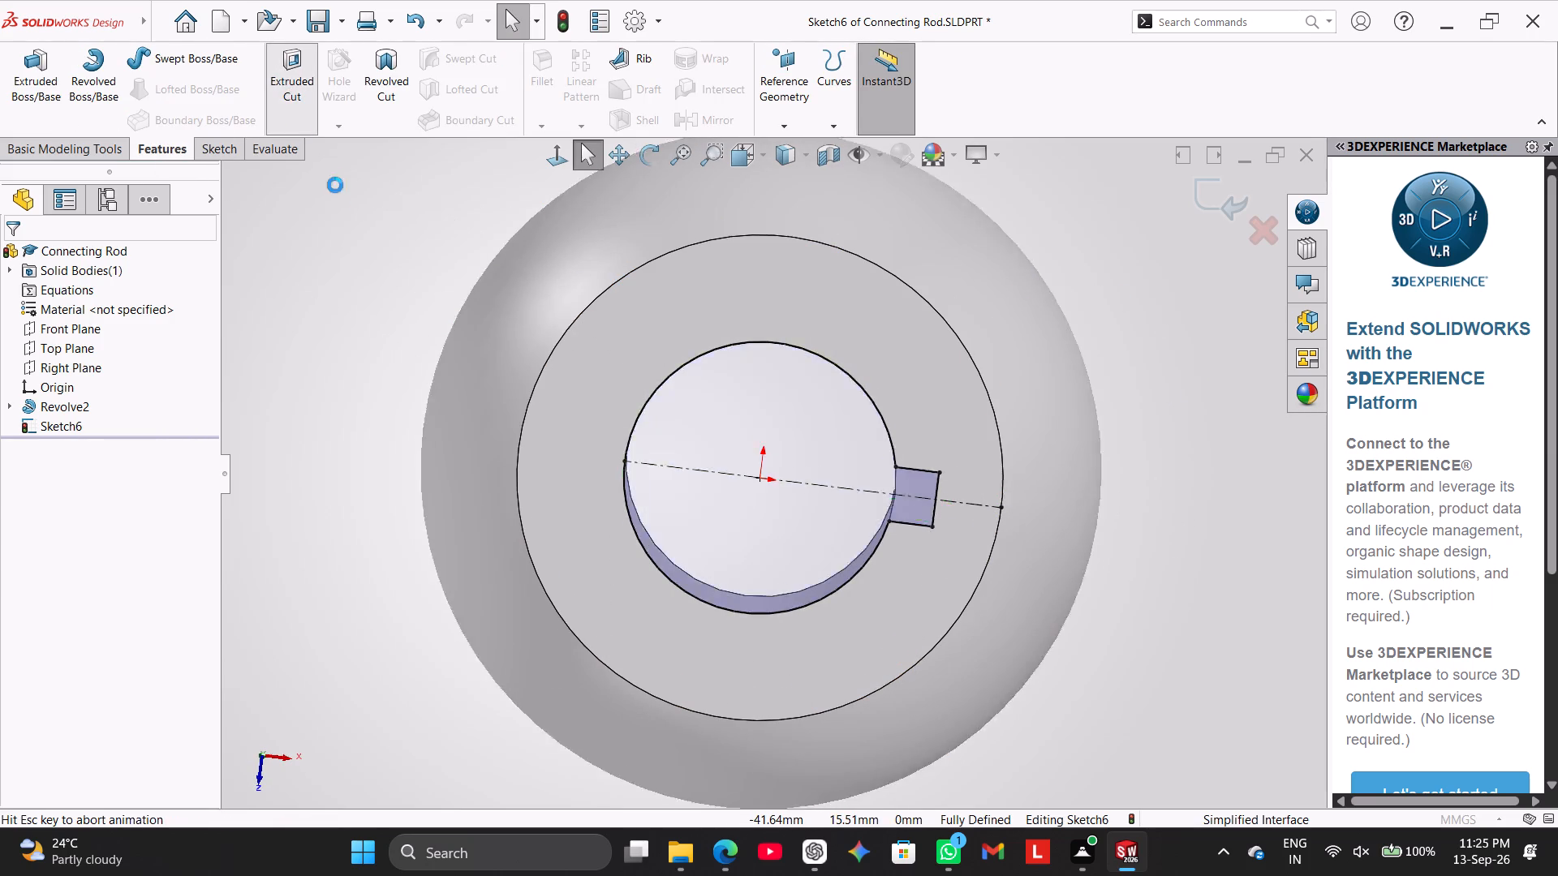
pyautogui.moveTo(406, 321); pyautogui.dragTo(418, 524, button='middle')
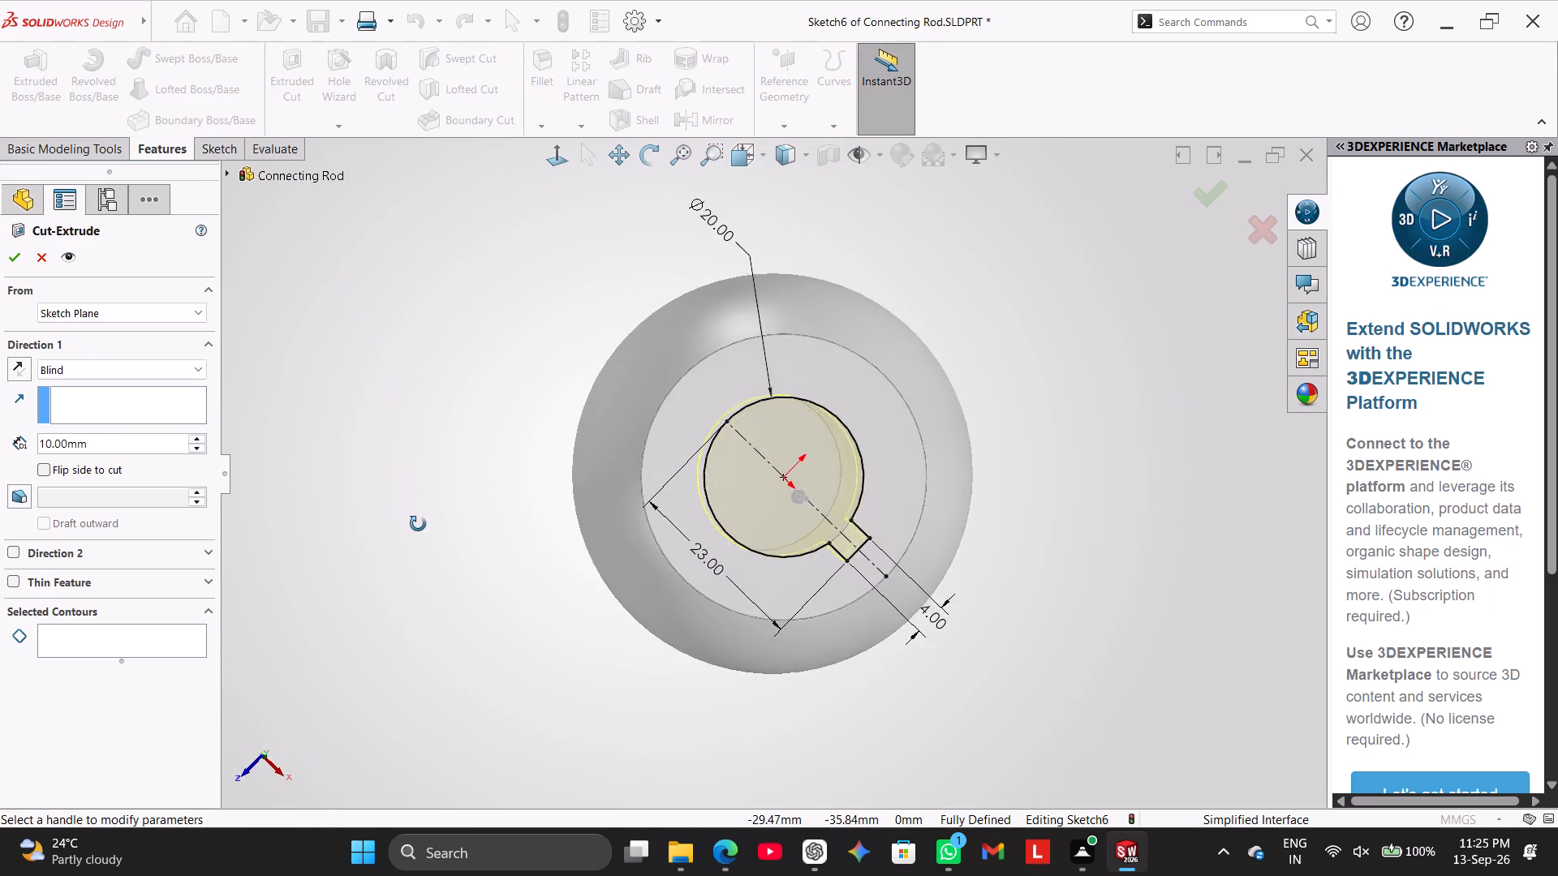
pyautogui.moveTo(418, 524); pyautogui.dragTo(532, 466, button='middle')
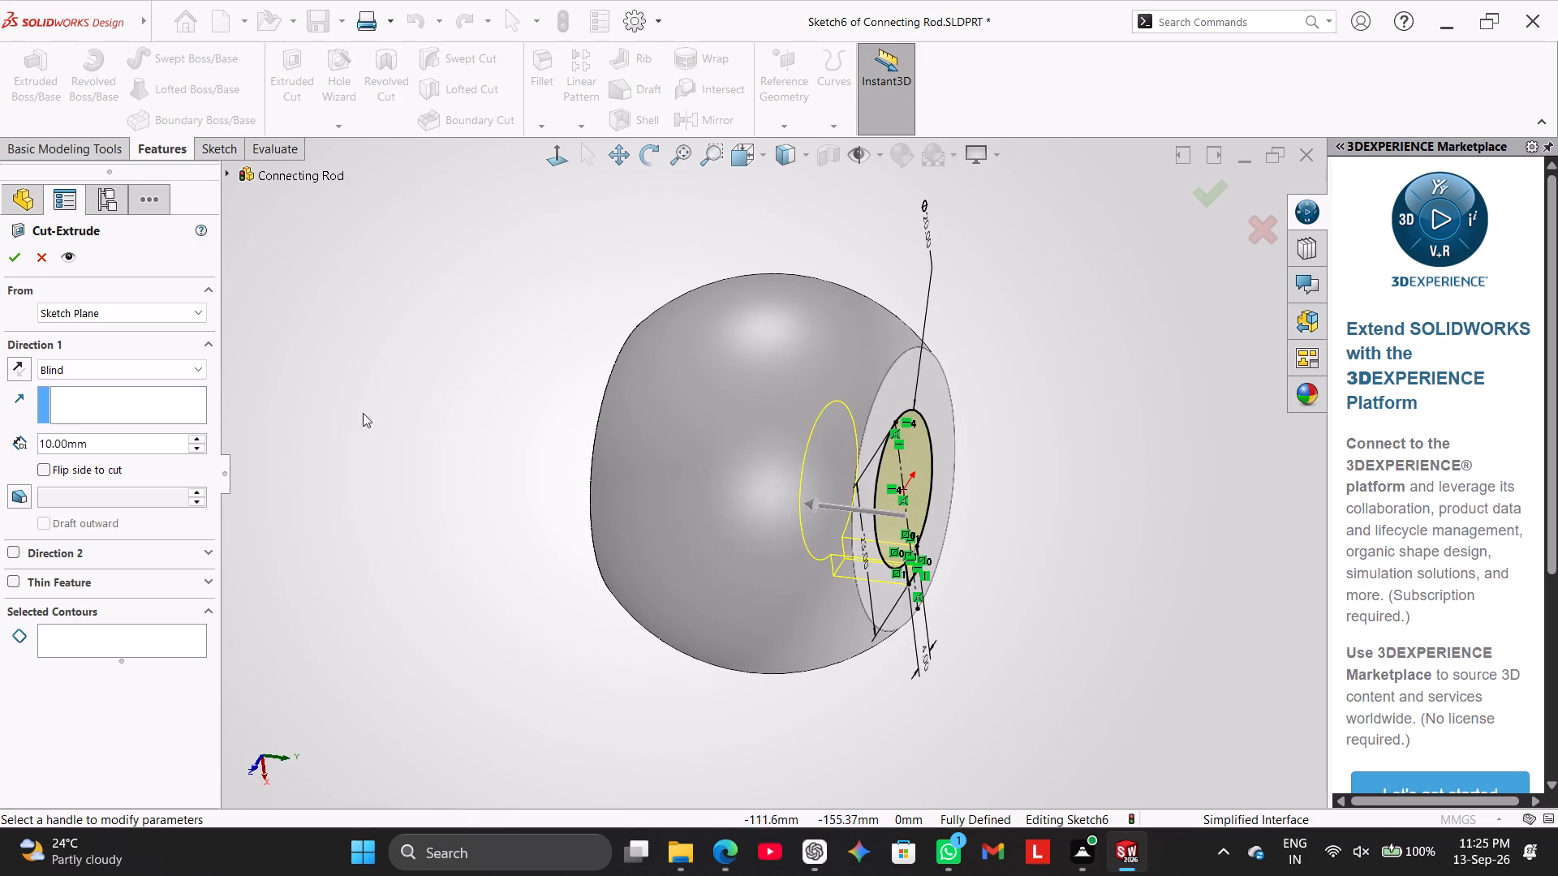
pyautogui.click(97, 372)
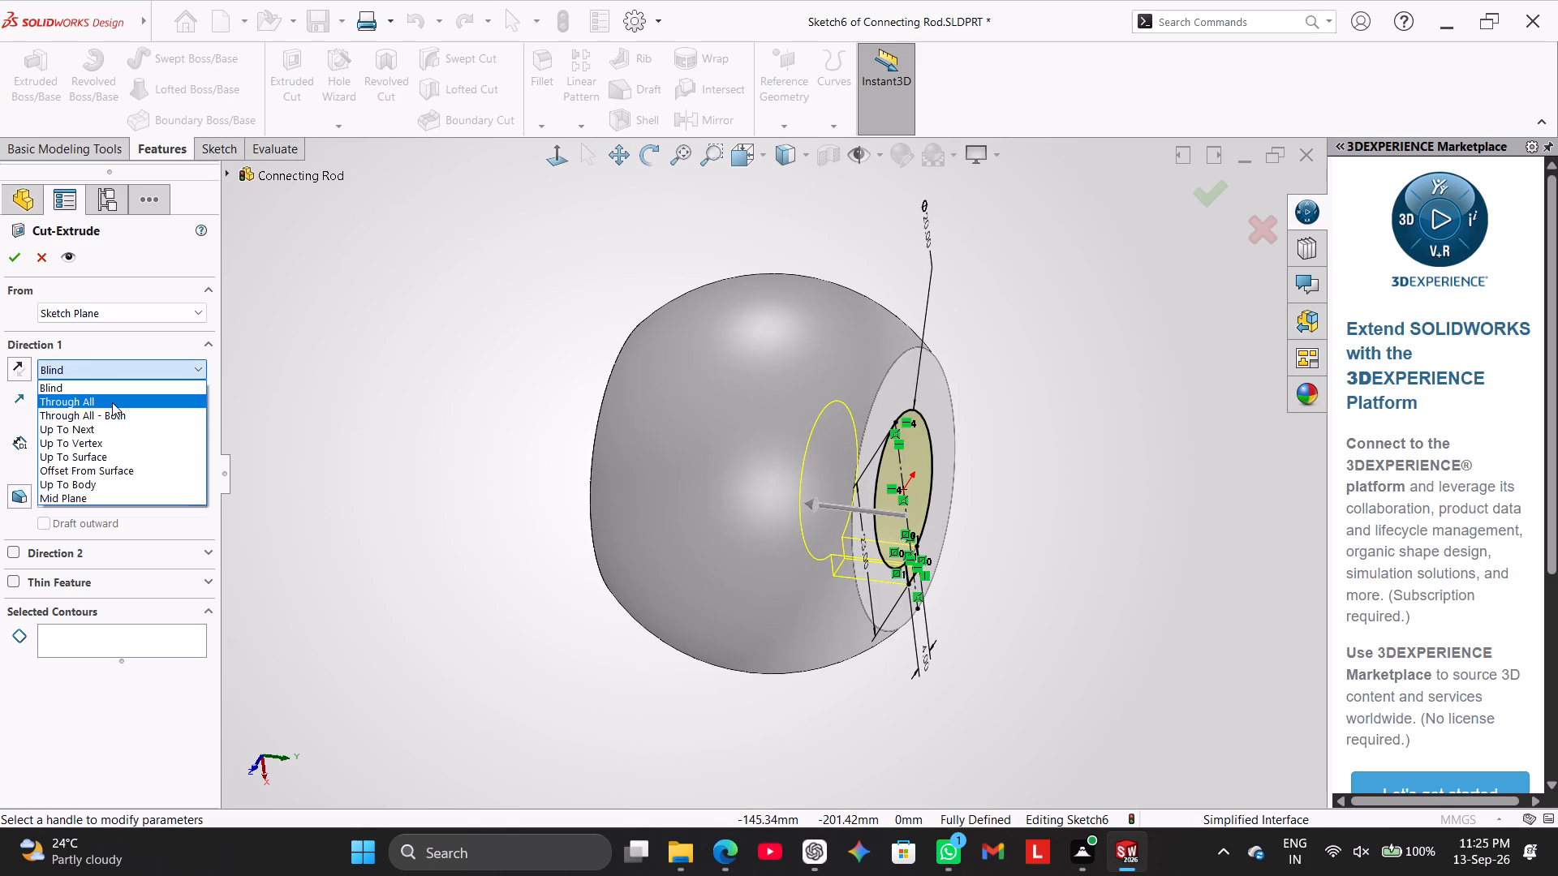
pyautogui.click(114, 423)
pyautogui.moveTo(359, 448); pyautogui.dragTo(441, 519, button='middle')
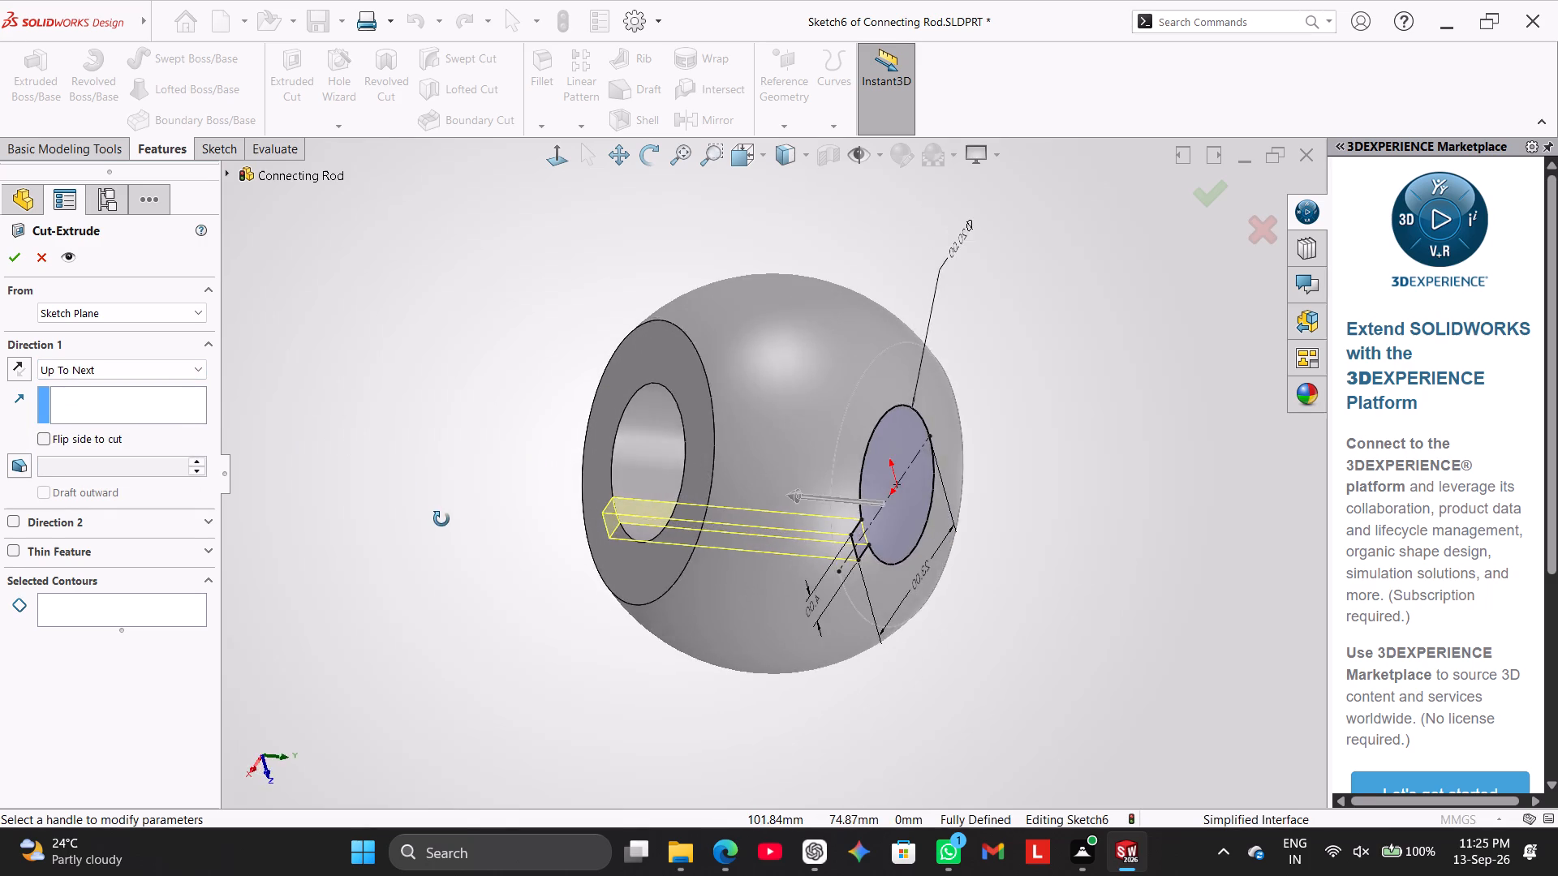
pyautogui.moveTo(441, 519); pyautogui.dragTo(321, 460, button='middle')
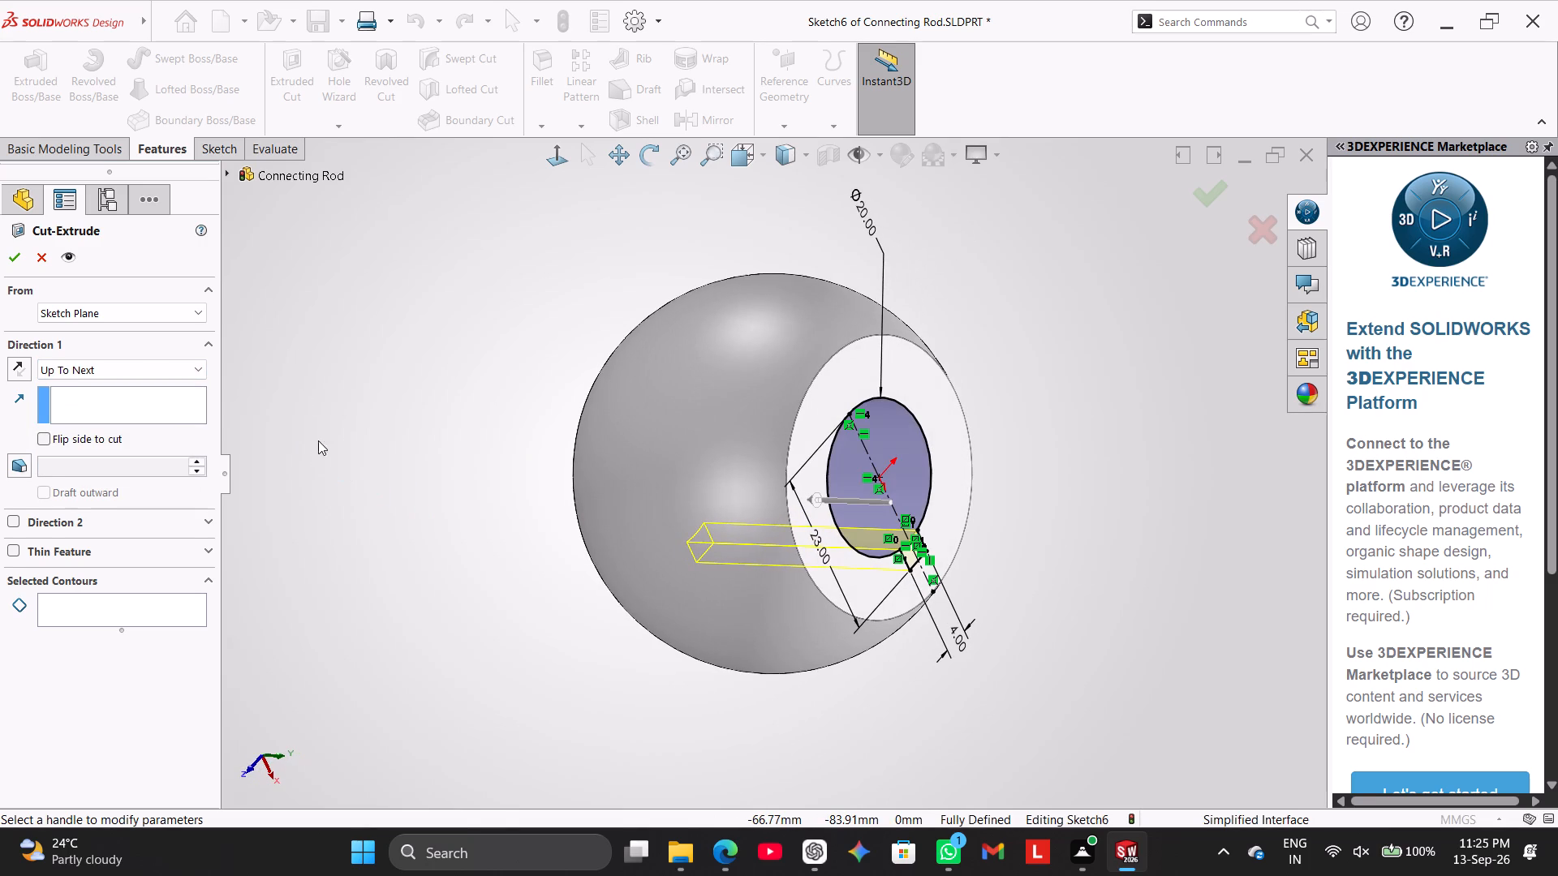
pyautogui.click(7, 260)
# Inspect the keyed bore in the body in isometric view and from several angles.
pyautogui.moveTo(385, 429); pyautogui.dragTo(346, 414, button='middle')
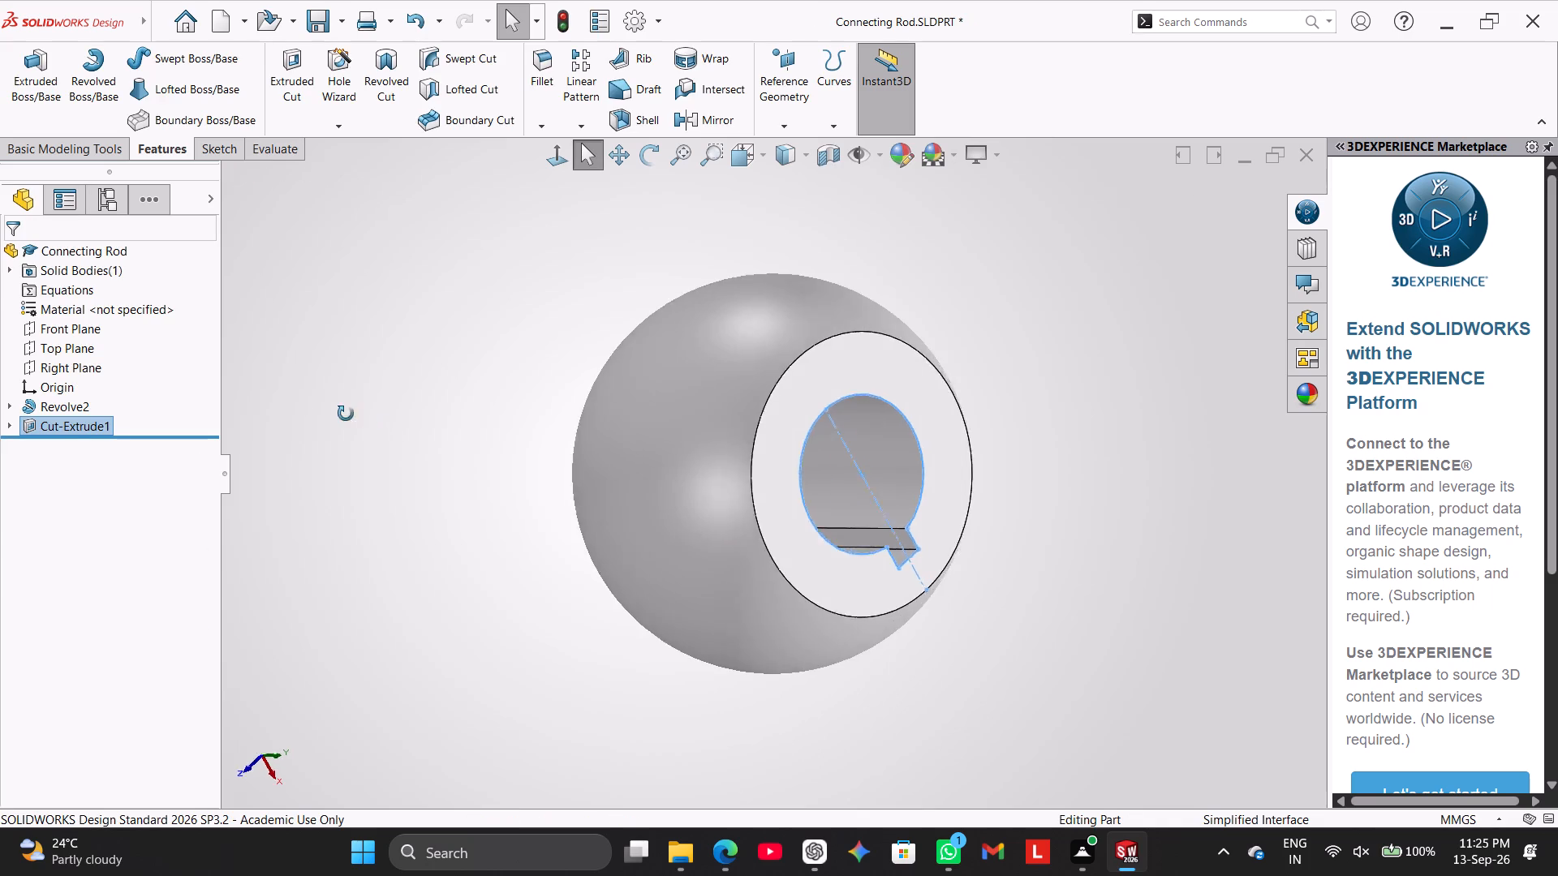
pyautogui.moveTo(346, 414); pyautogui.dragTo(295, 389, button='middle')
pyautogui.moveTo(380, 465); pyautogui.dragTo(450, 389, button='right')
pyautogui.click(431, 413)
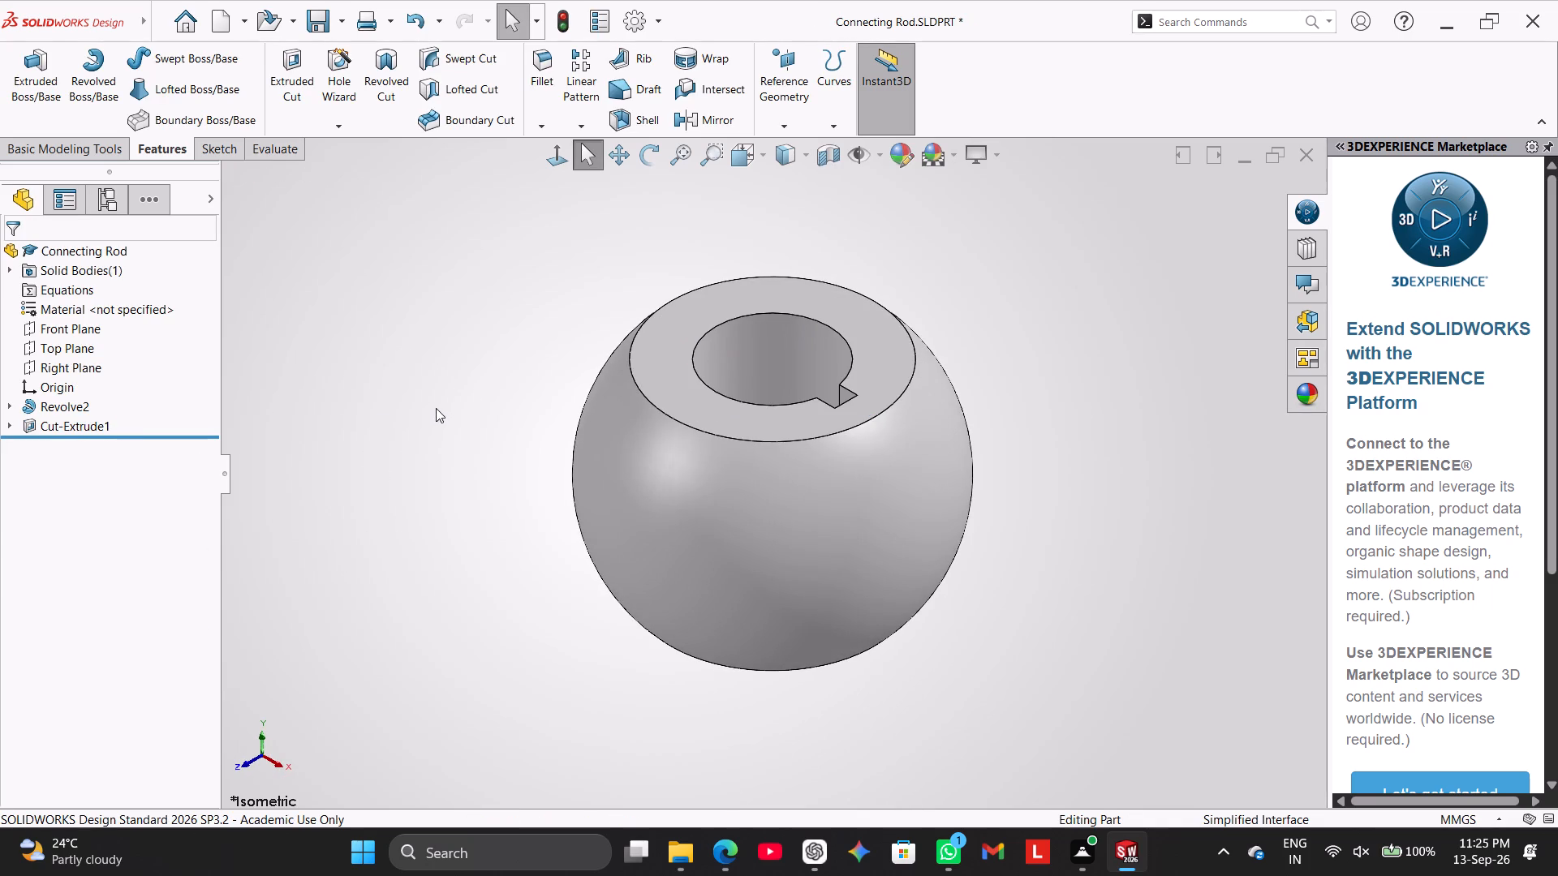
pyautogui.moveTo(454, 400); pyautogui.dragTo(476, 522, button='middle')
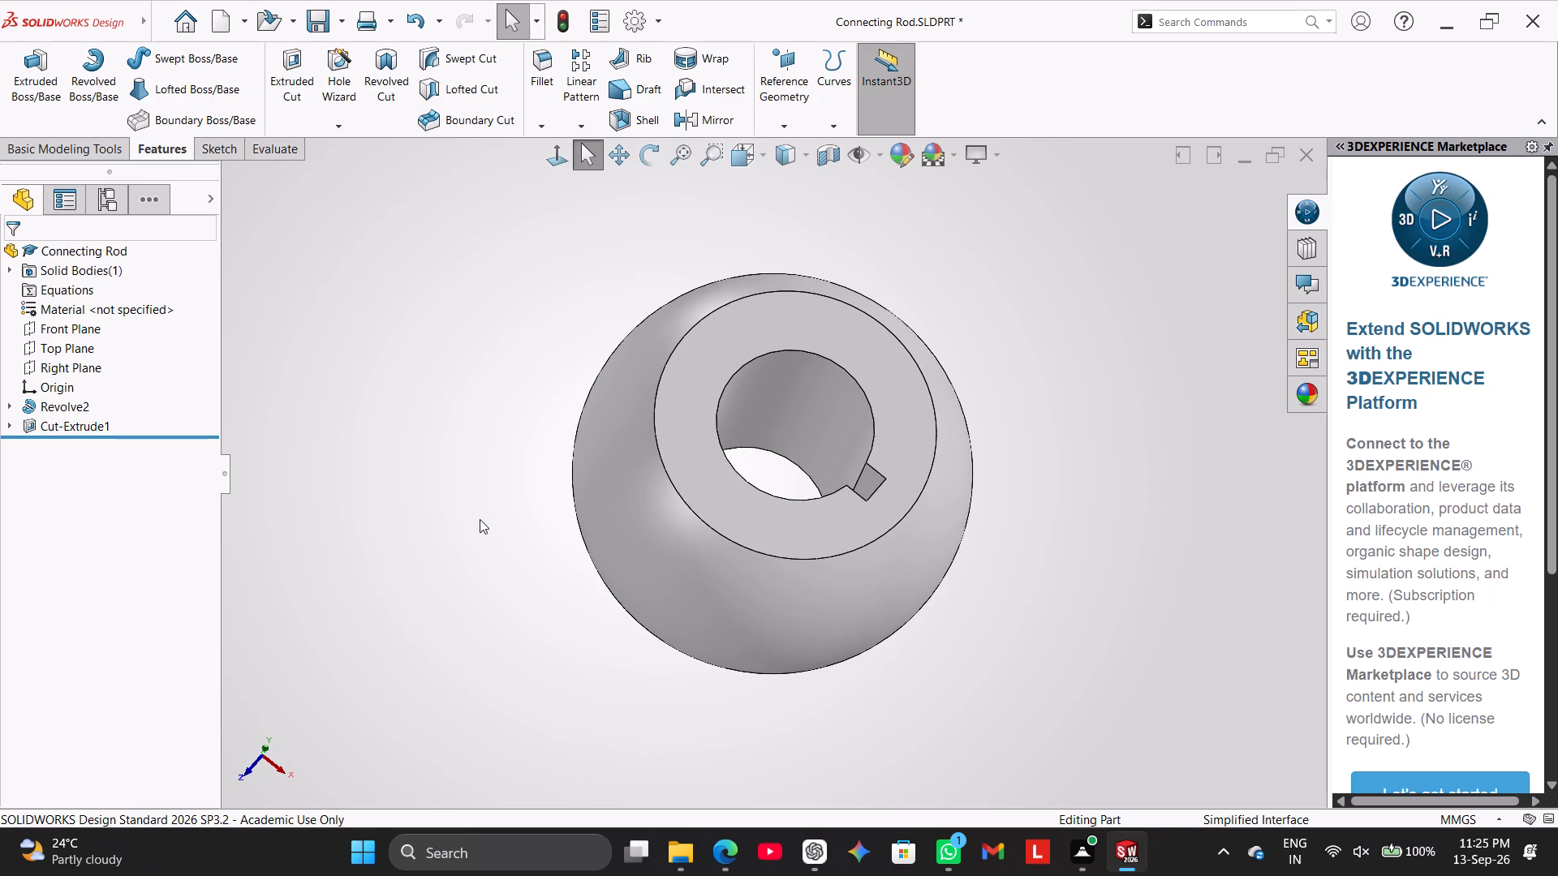
pyautogui.moveTo(480, 519); pyautogui.dragTo(445, 544, button='middle')
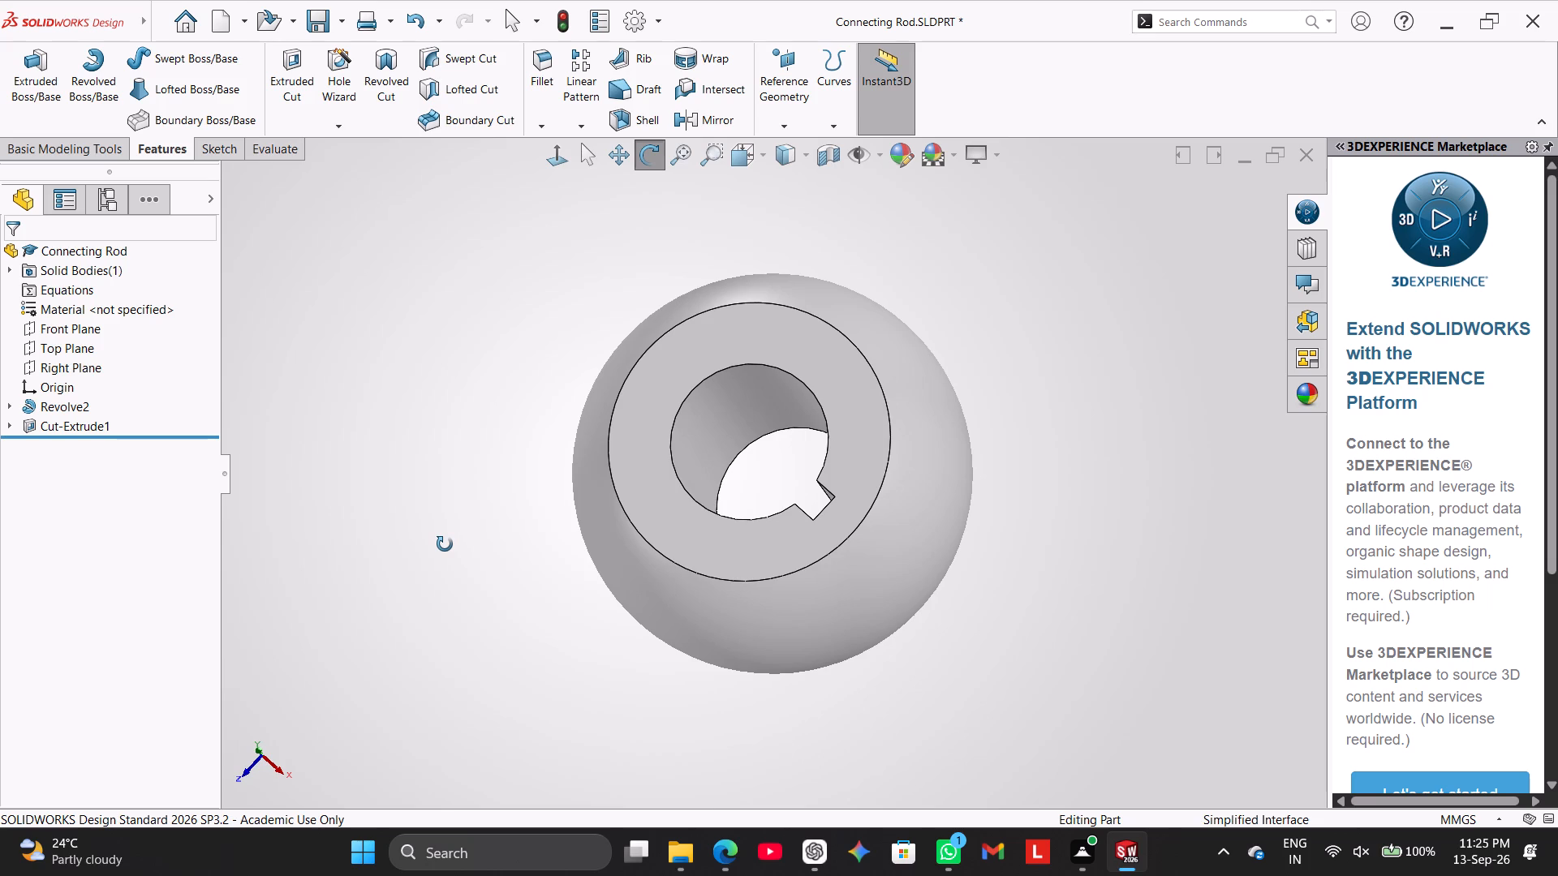
pyautogui.moveTo(445, 544); pyautogui.dragTo(460, 466, button='middle')
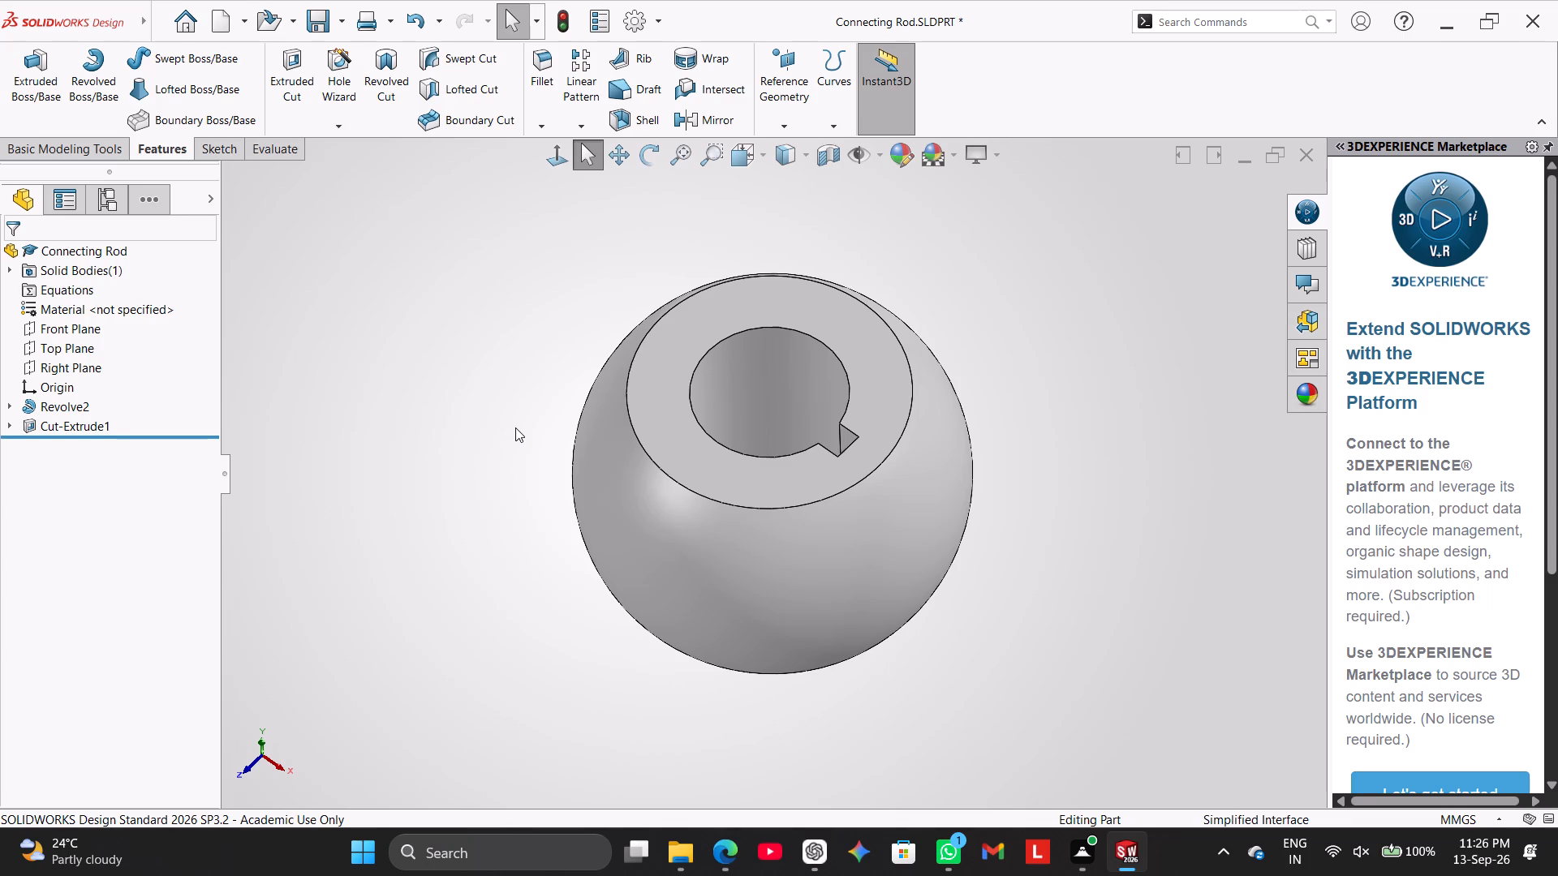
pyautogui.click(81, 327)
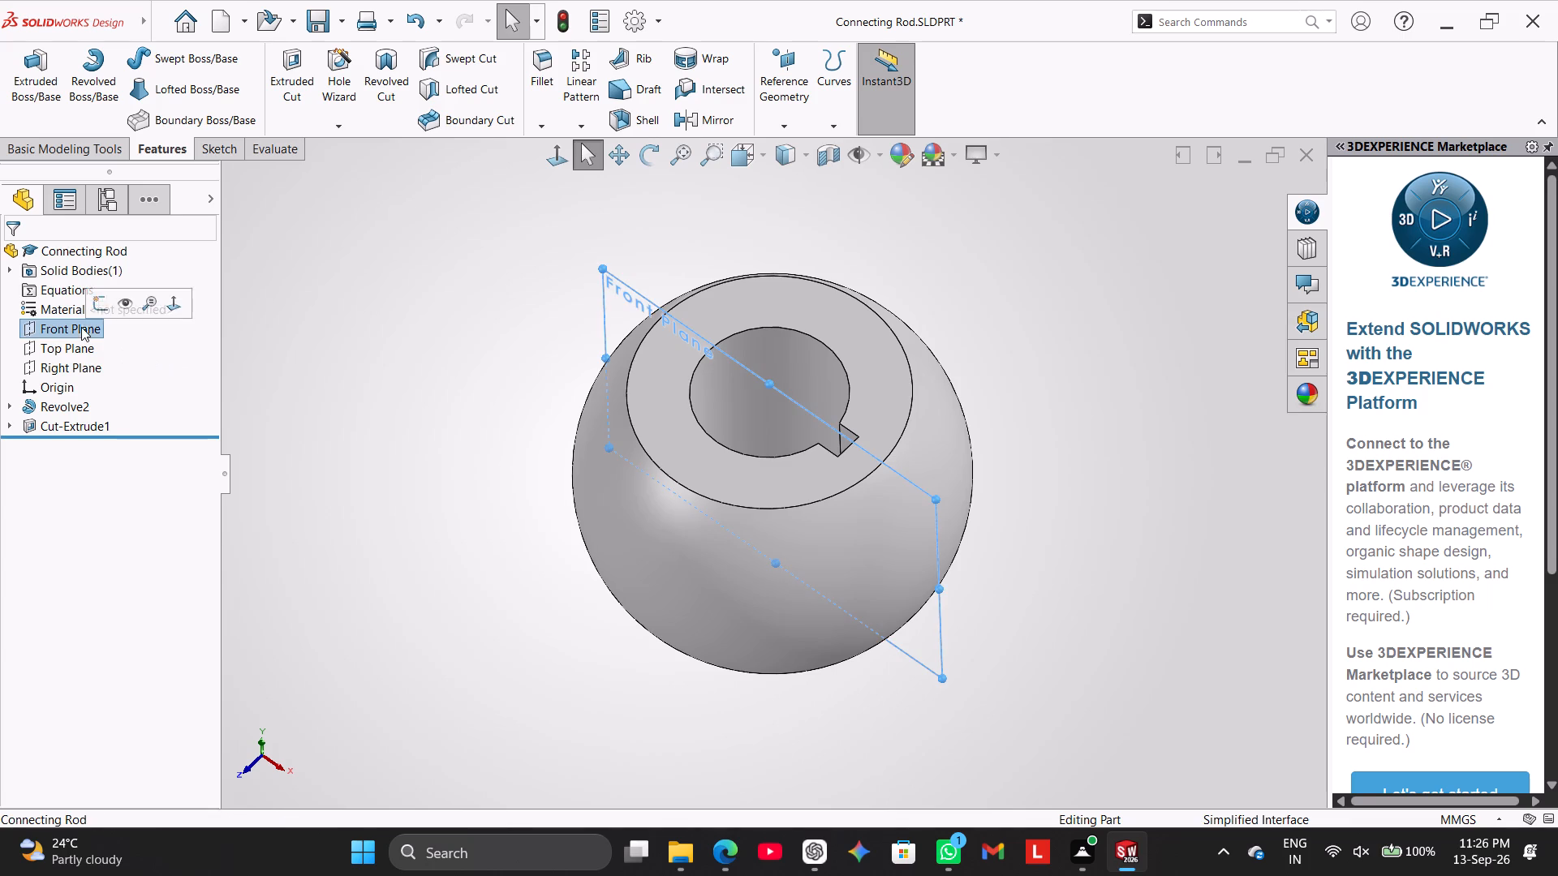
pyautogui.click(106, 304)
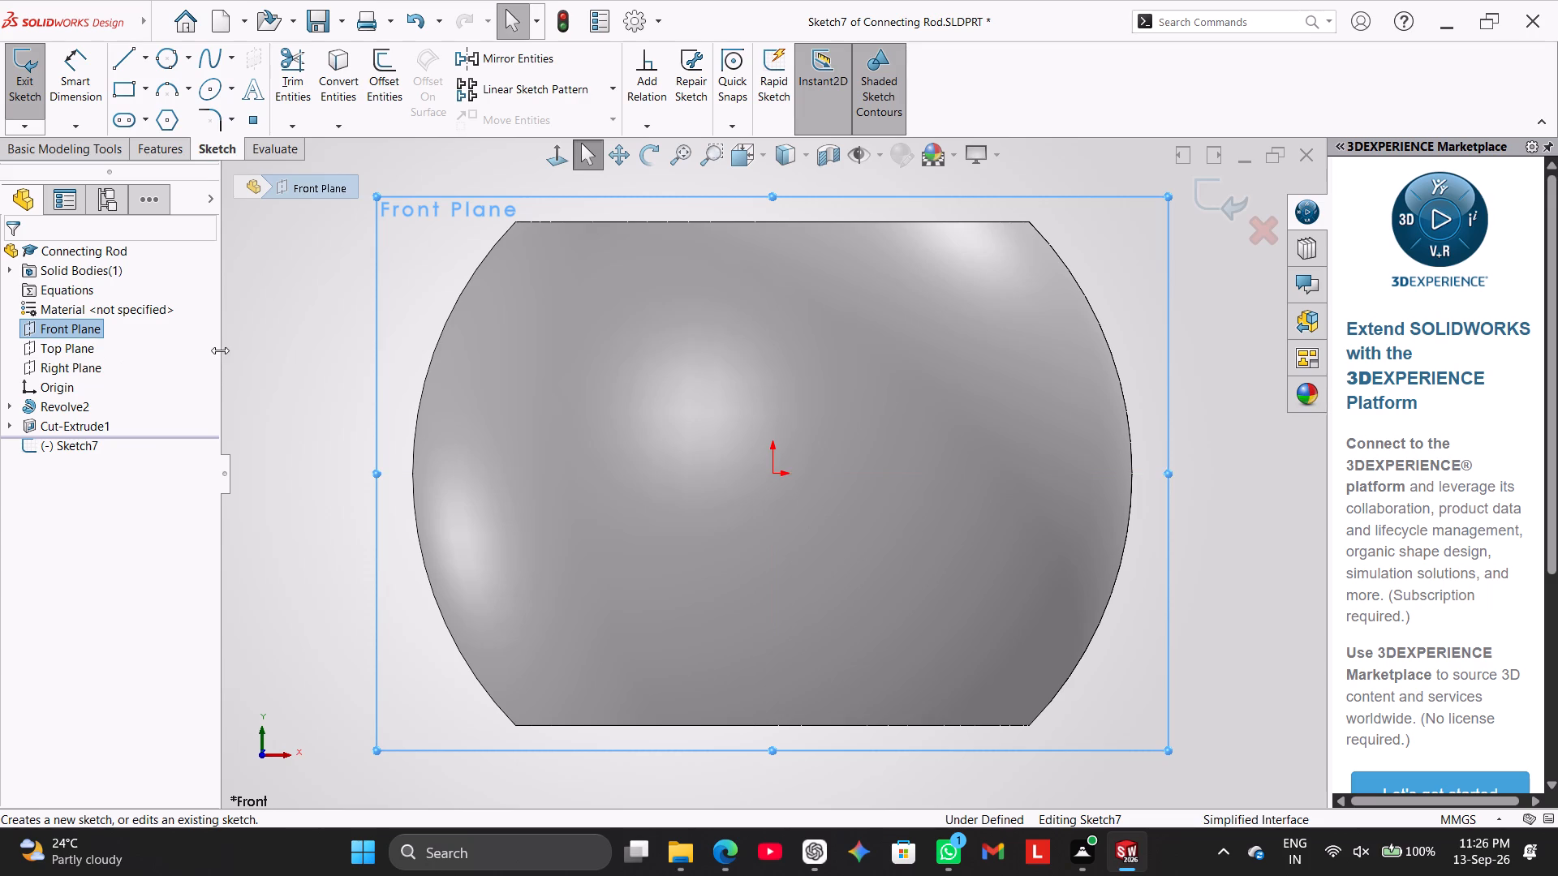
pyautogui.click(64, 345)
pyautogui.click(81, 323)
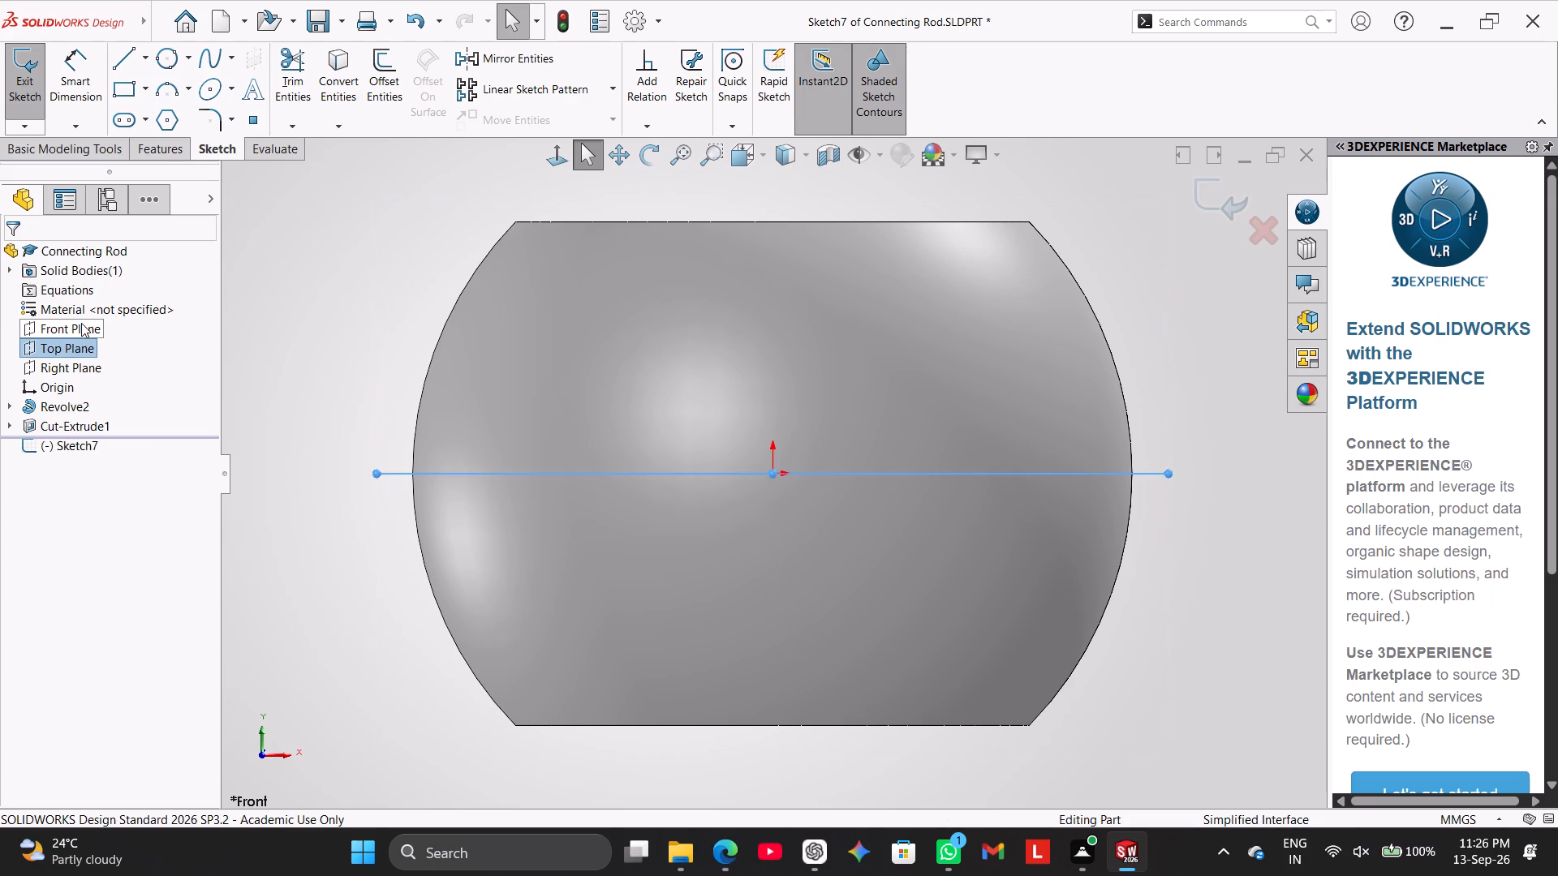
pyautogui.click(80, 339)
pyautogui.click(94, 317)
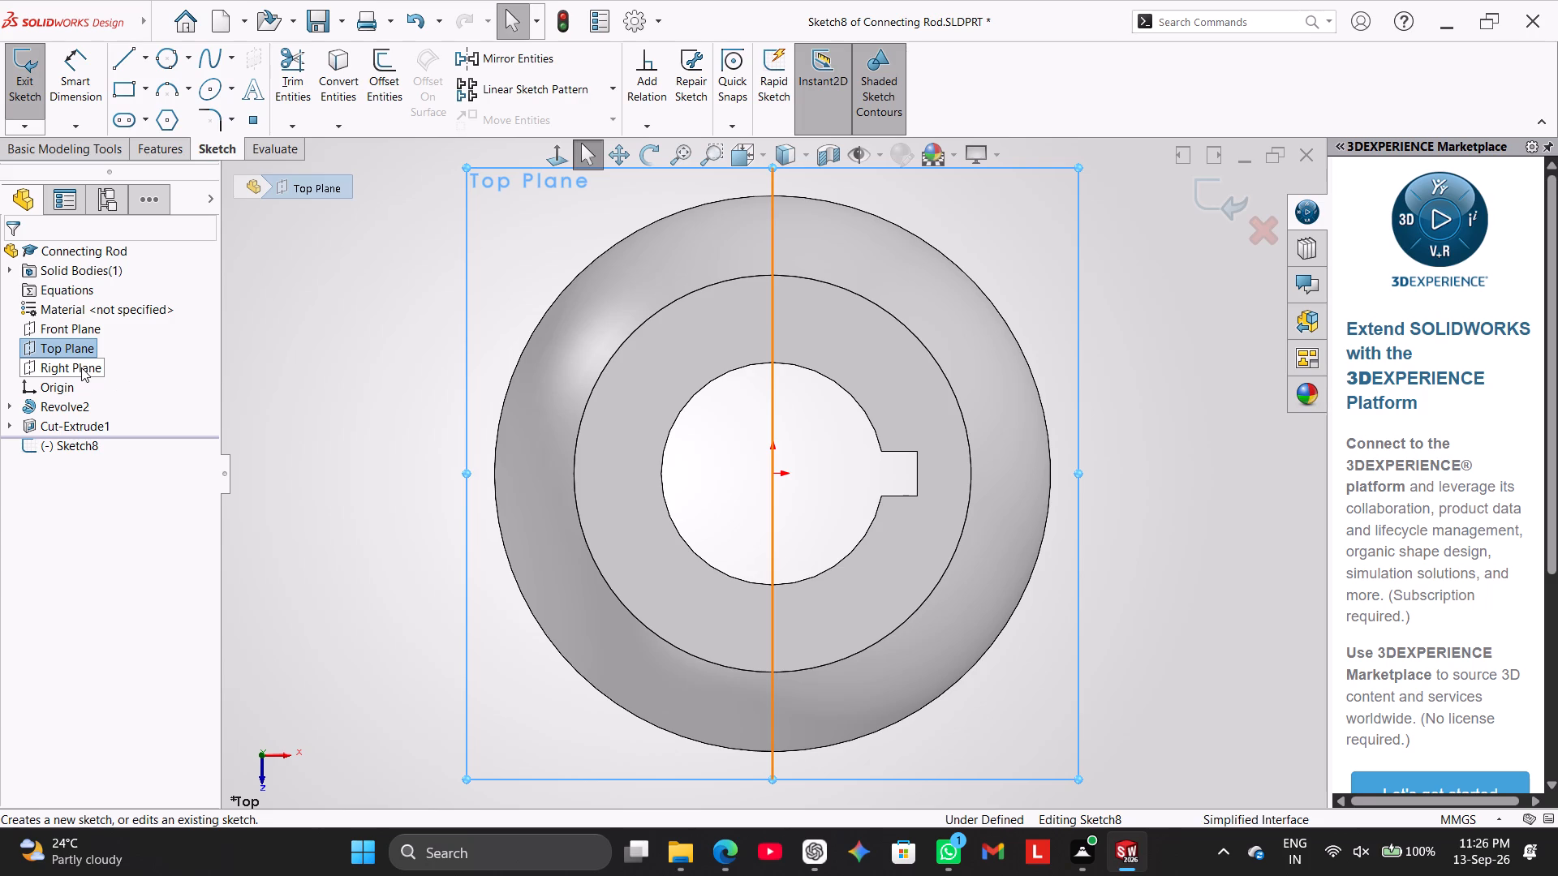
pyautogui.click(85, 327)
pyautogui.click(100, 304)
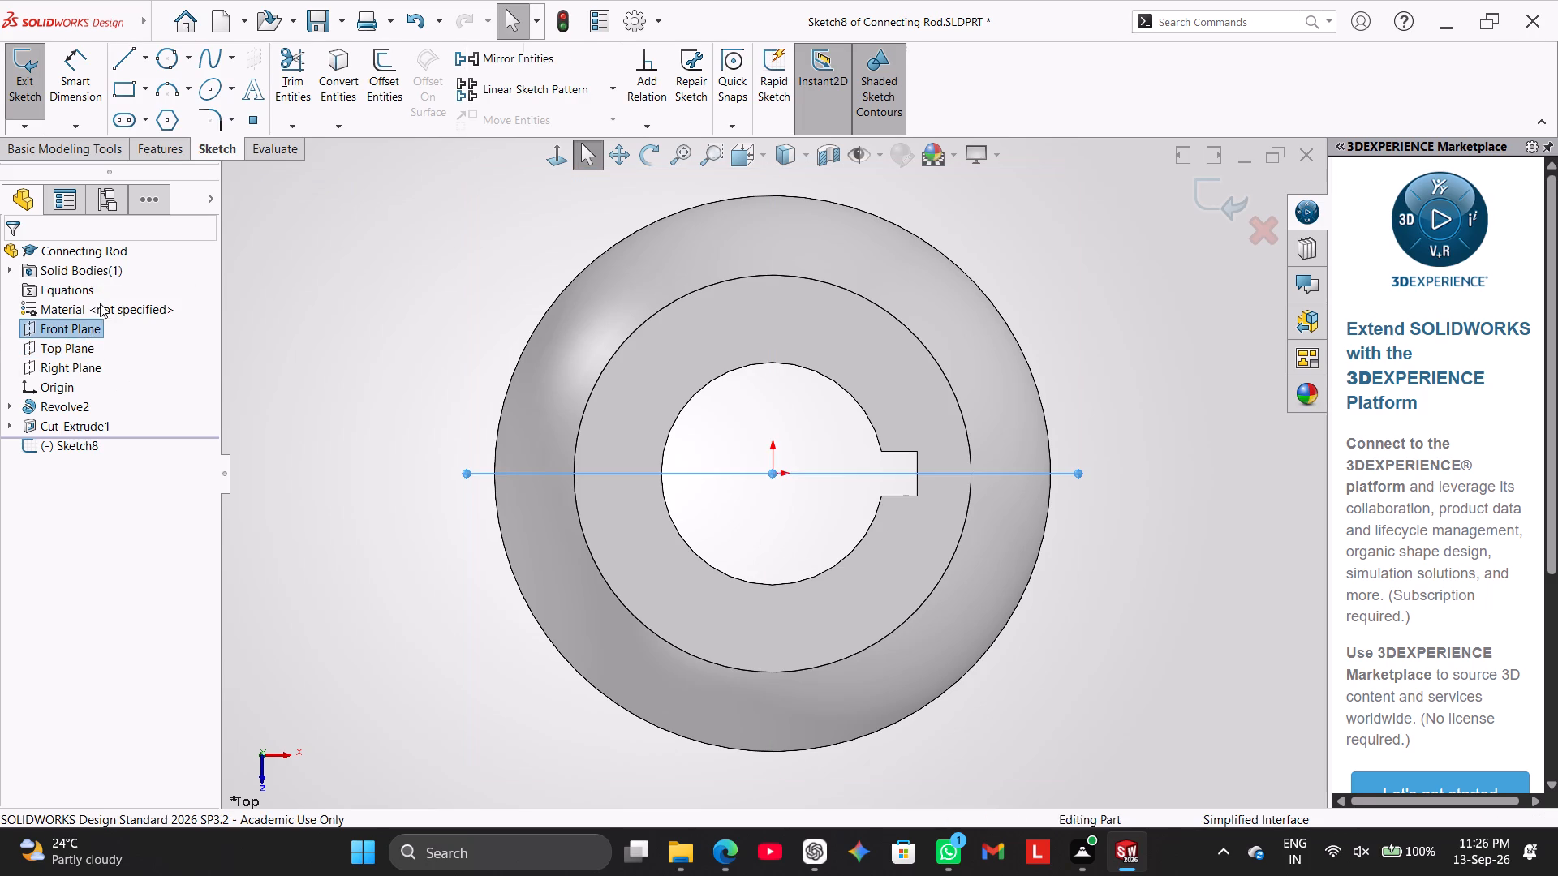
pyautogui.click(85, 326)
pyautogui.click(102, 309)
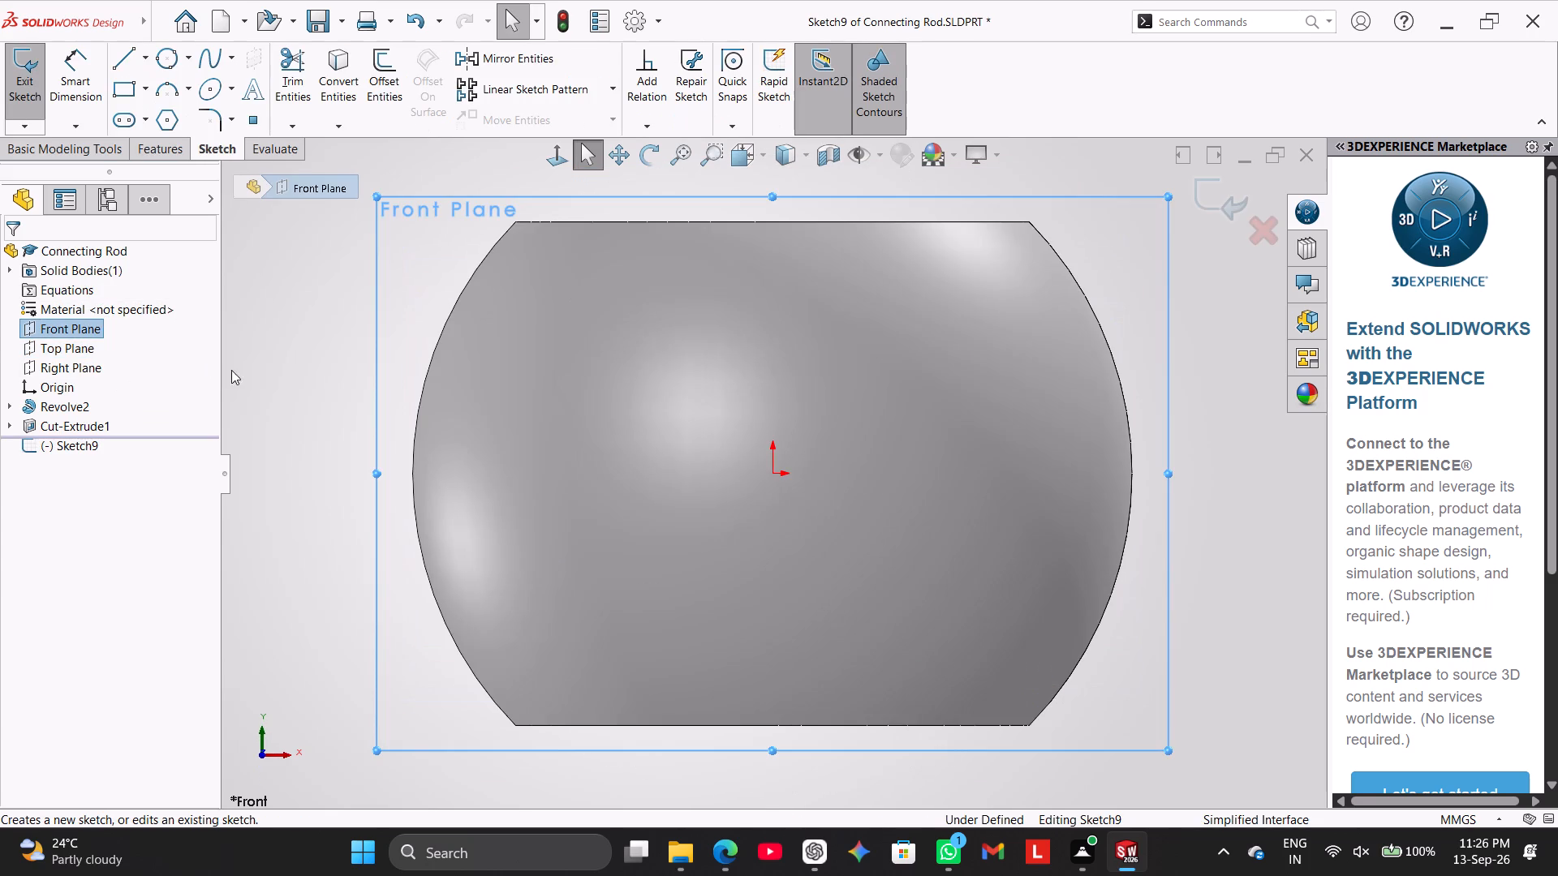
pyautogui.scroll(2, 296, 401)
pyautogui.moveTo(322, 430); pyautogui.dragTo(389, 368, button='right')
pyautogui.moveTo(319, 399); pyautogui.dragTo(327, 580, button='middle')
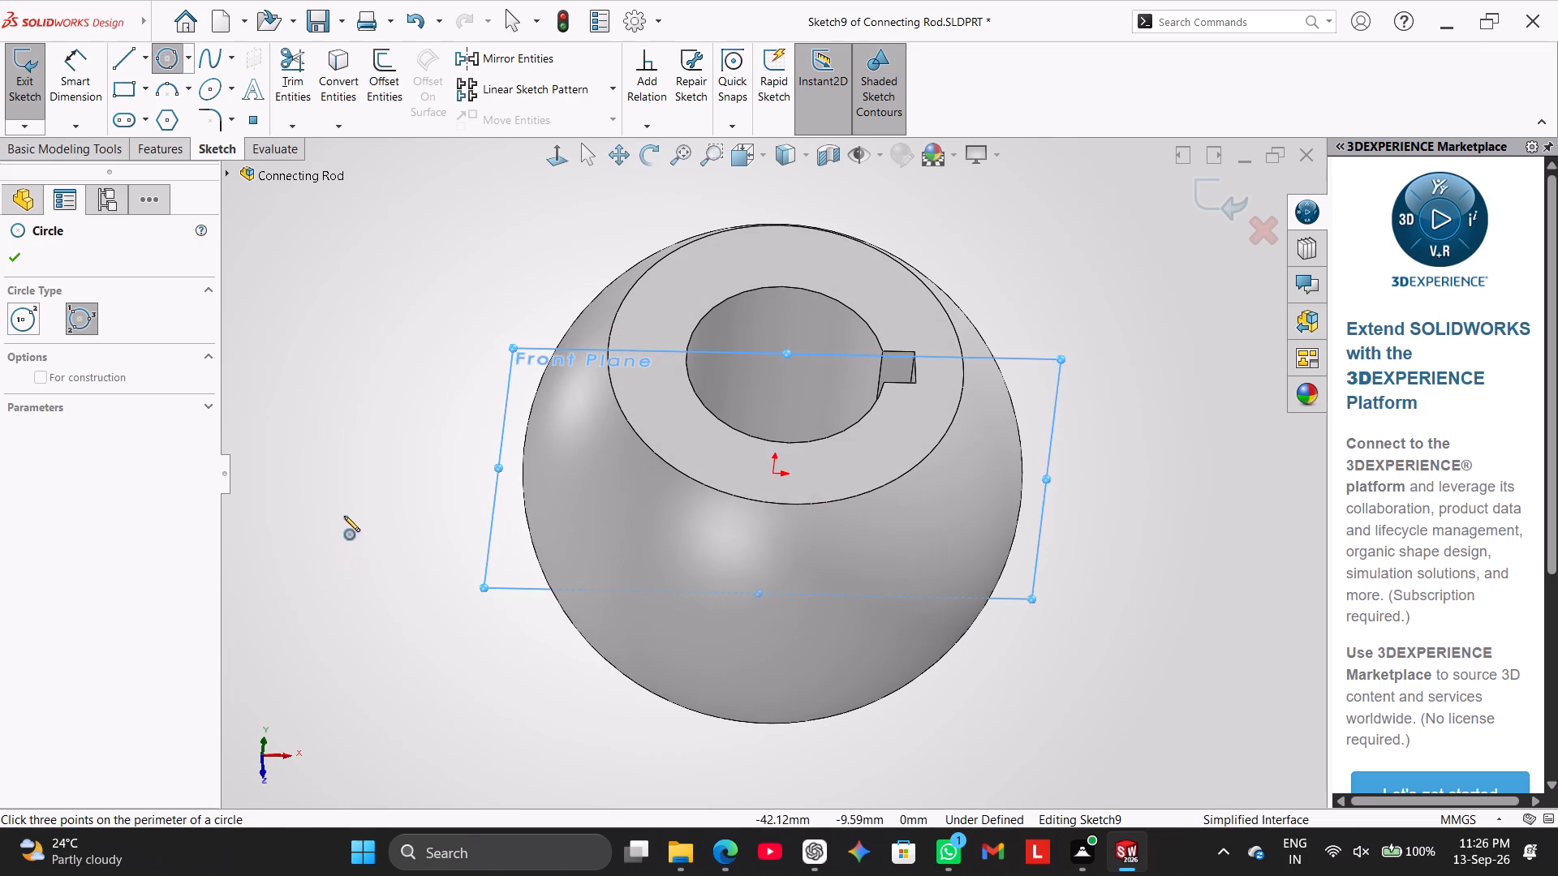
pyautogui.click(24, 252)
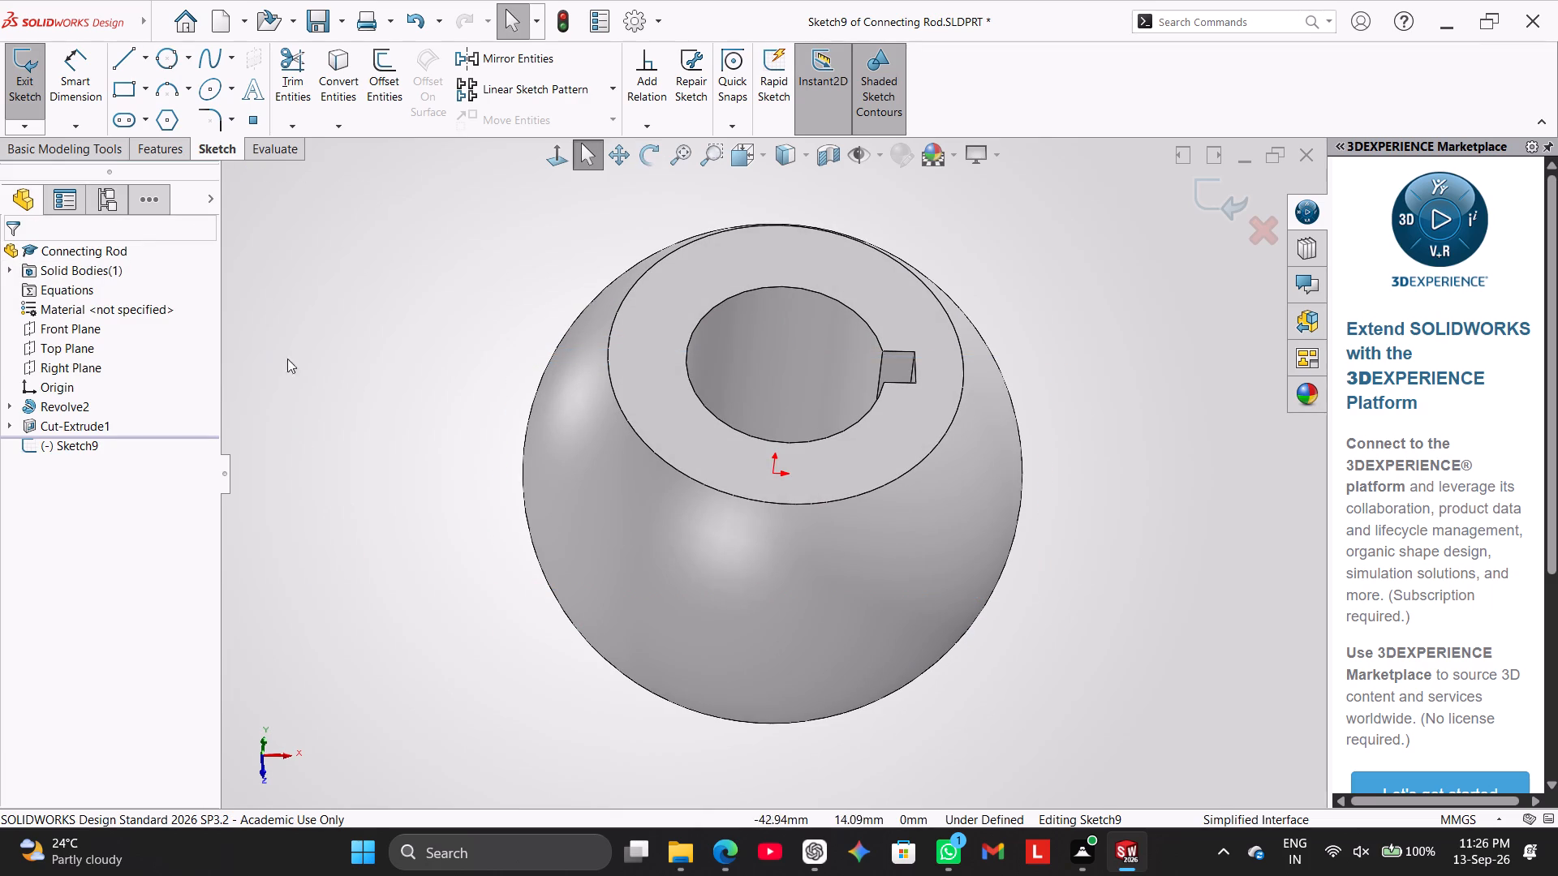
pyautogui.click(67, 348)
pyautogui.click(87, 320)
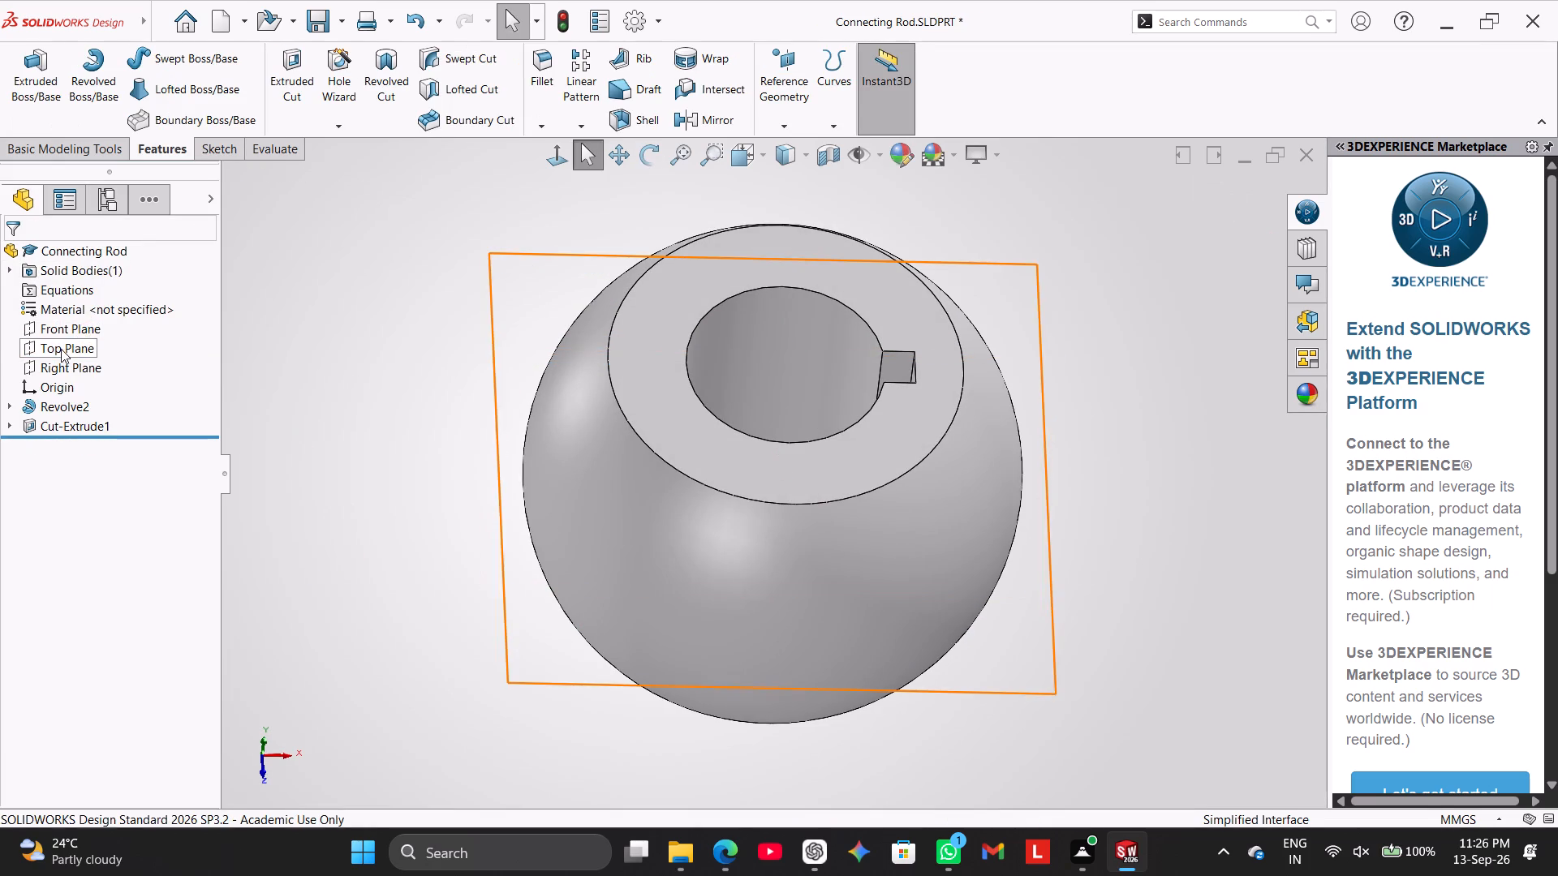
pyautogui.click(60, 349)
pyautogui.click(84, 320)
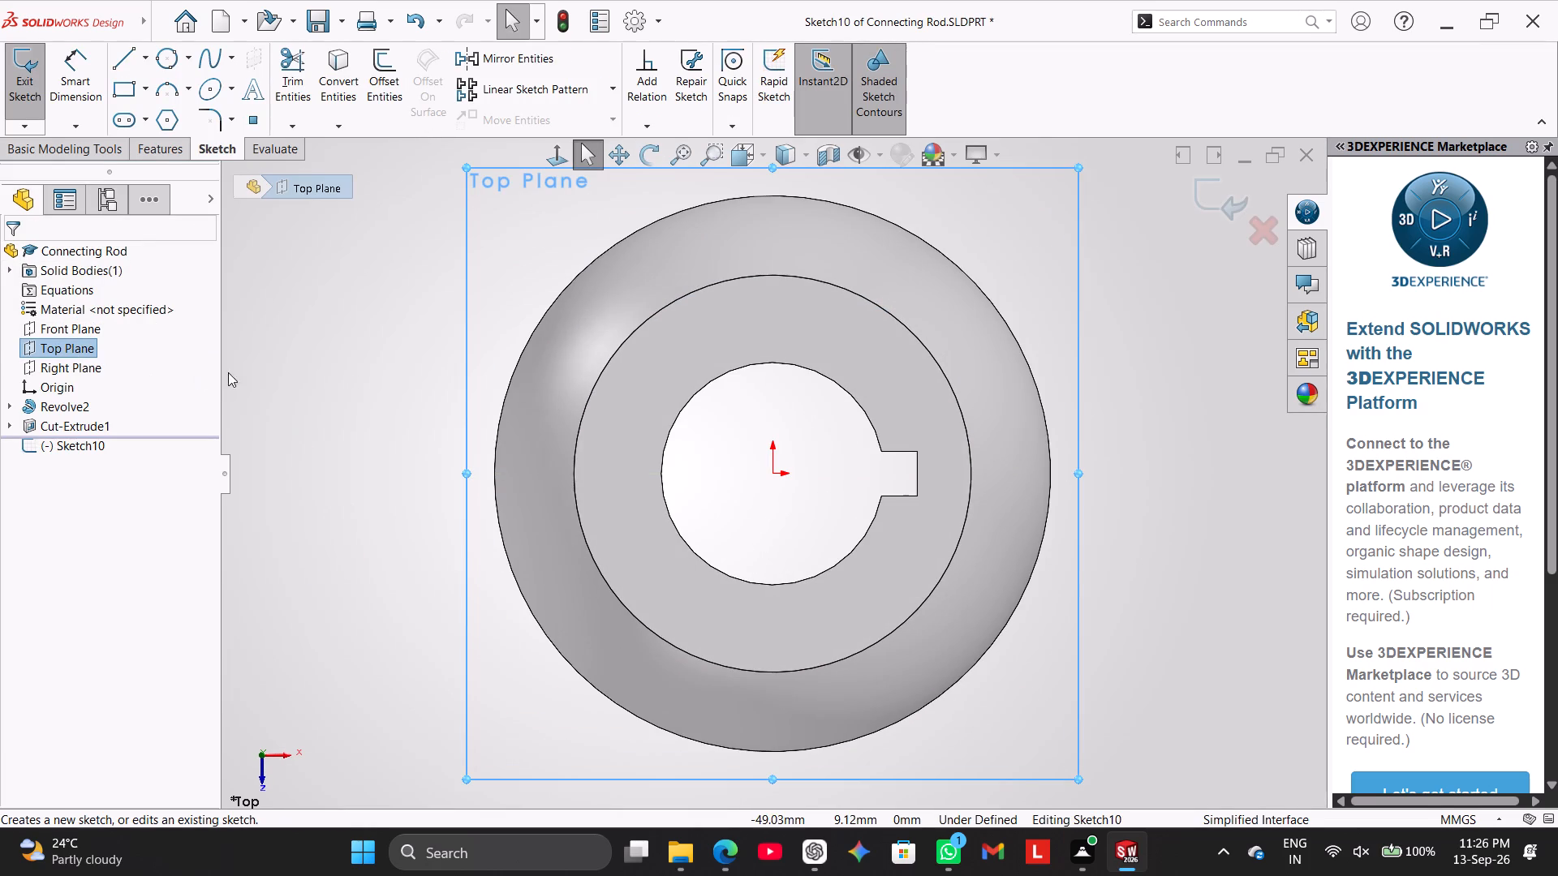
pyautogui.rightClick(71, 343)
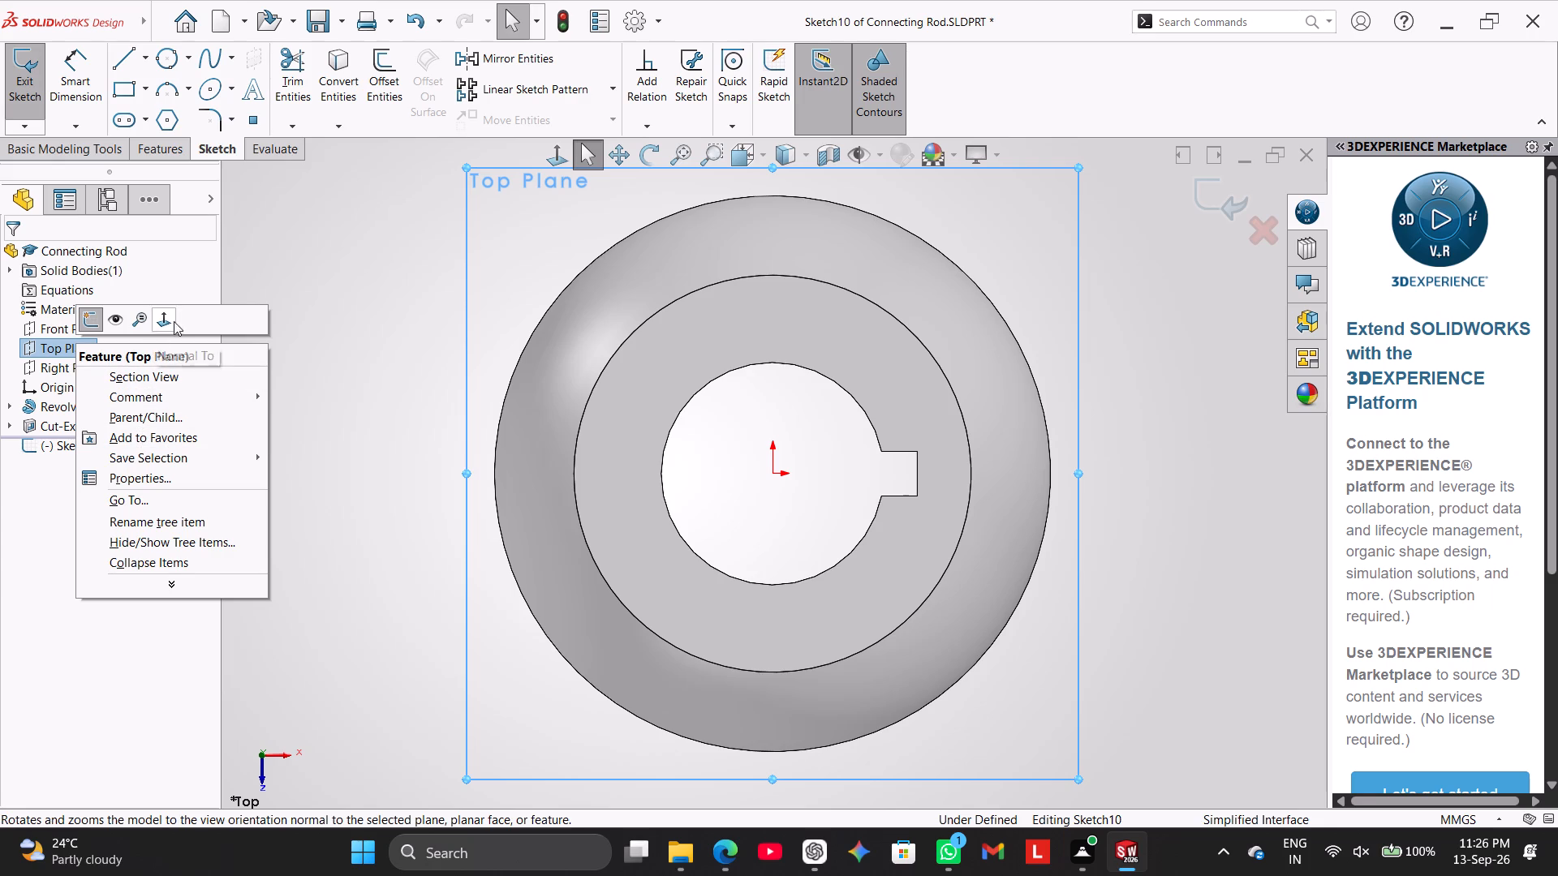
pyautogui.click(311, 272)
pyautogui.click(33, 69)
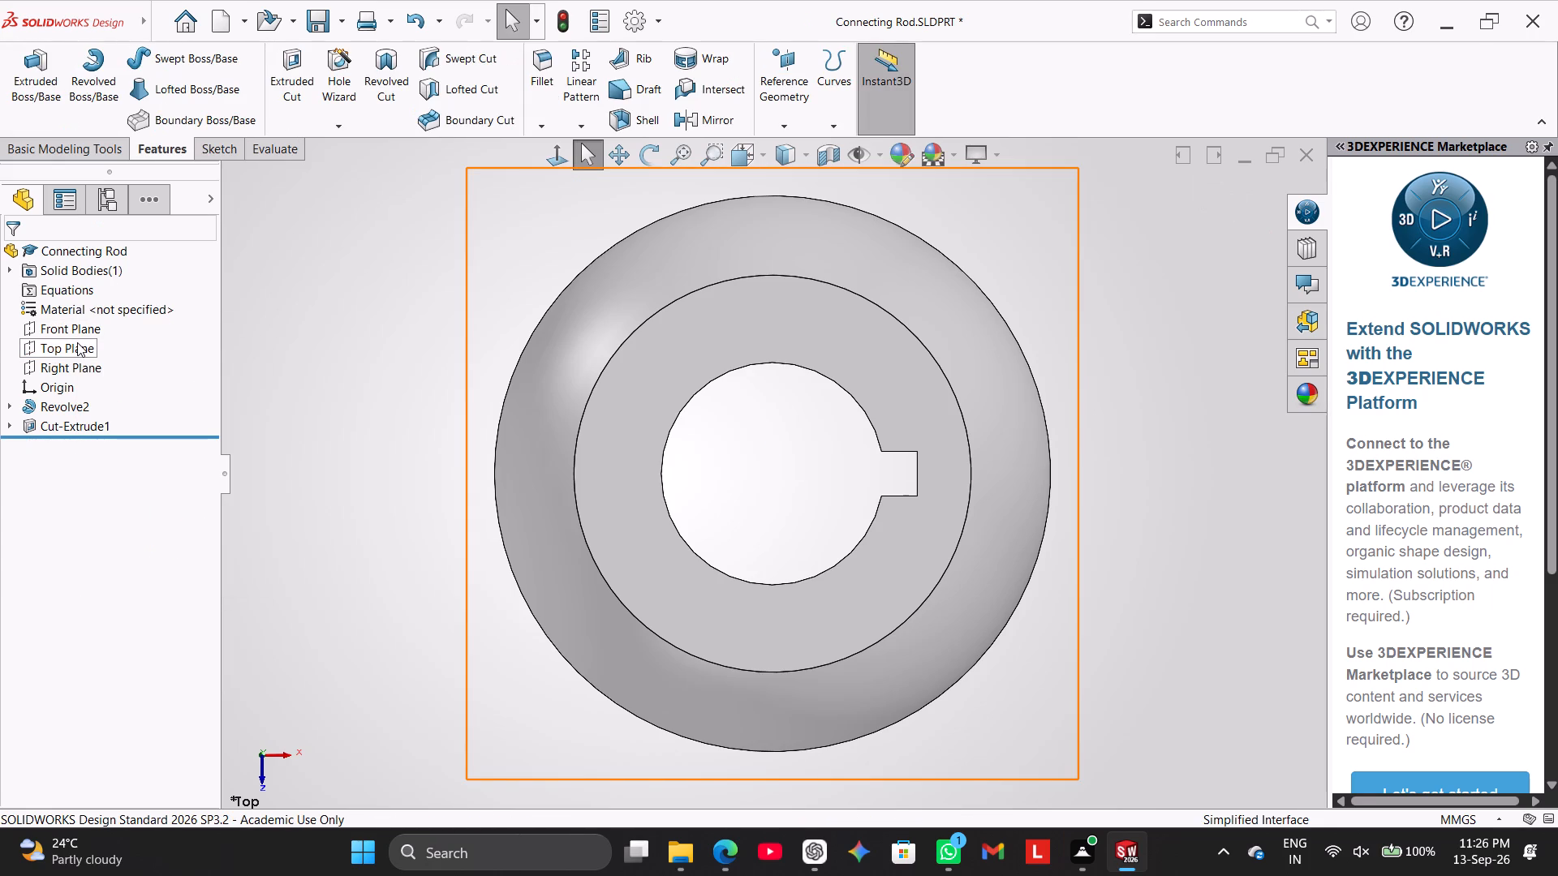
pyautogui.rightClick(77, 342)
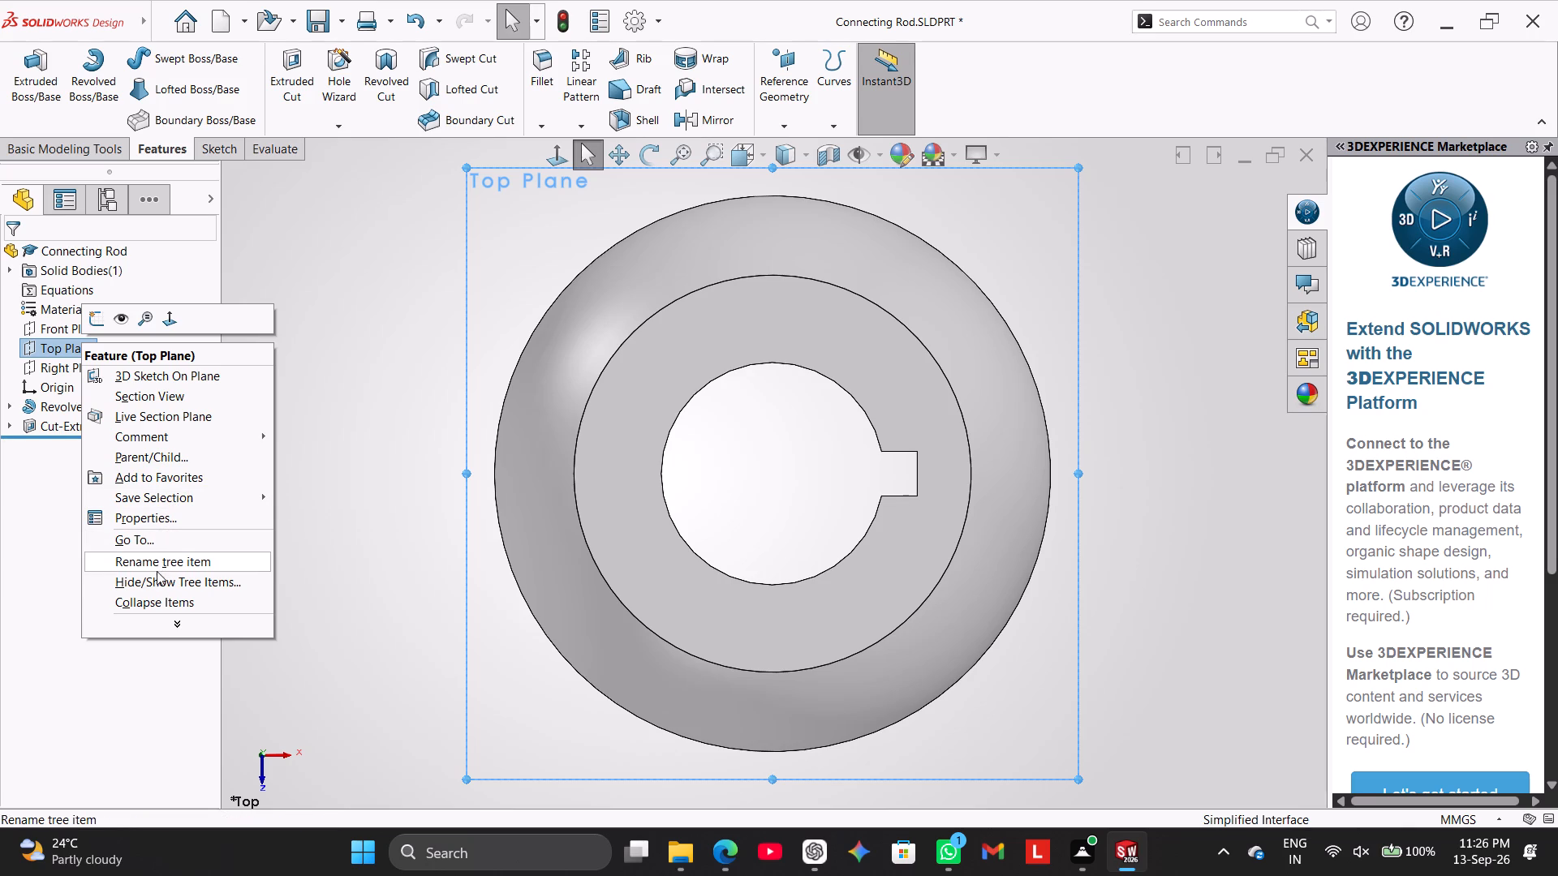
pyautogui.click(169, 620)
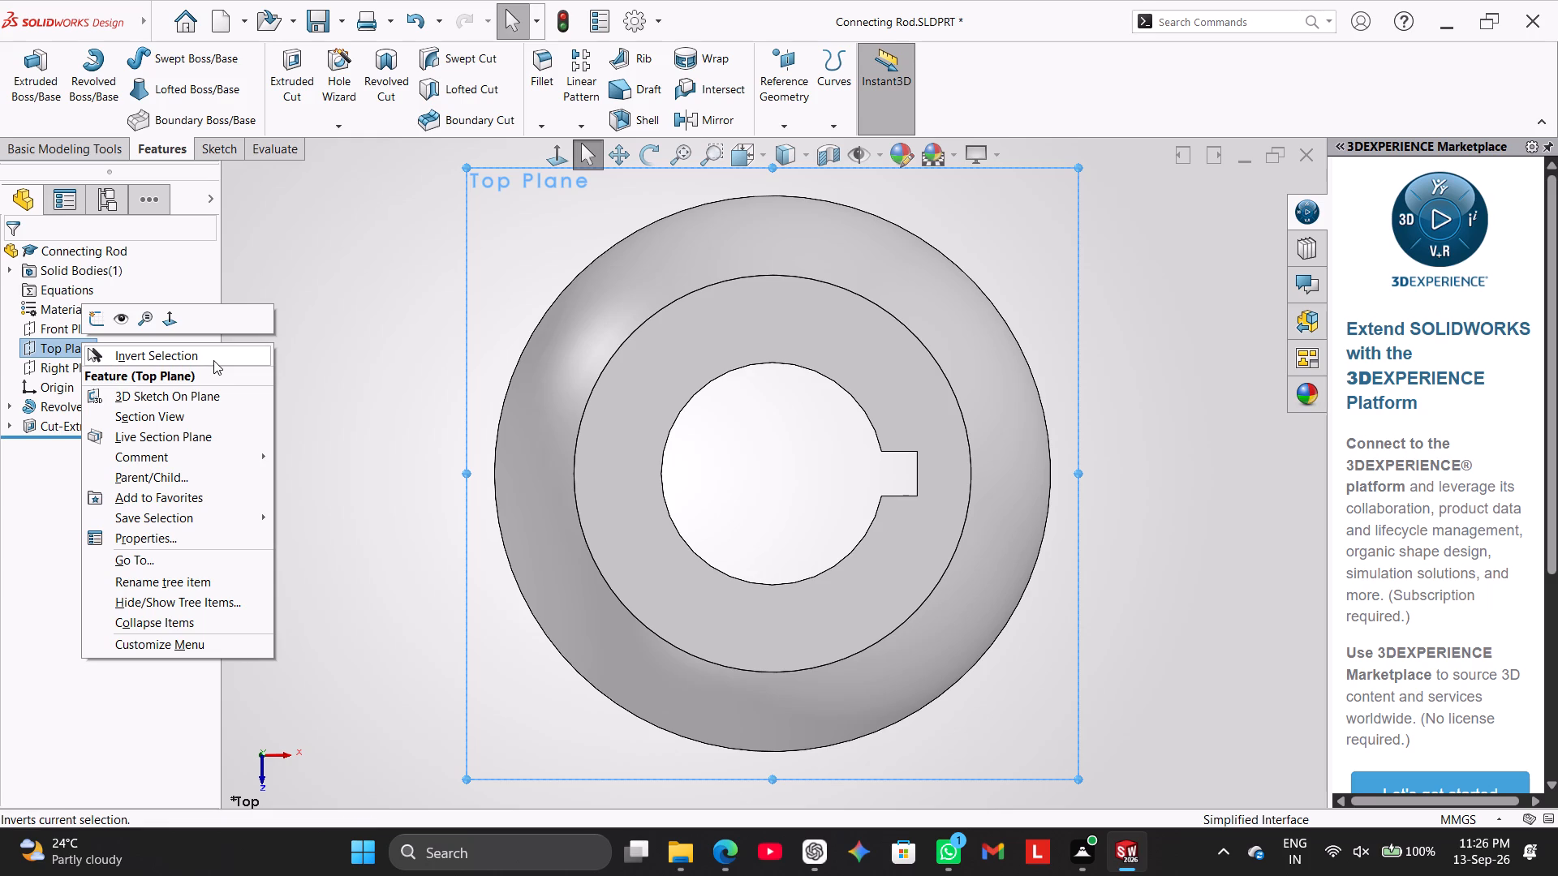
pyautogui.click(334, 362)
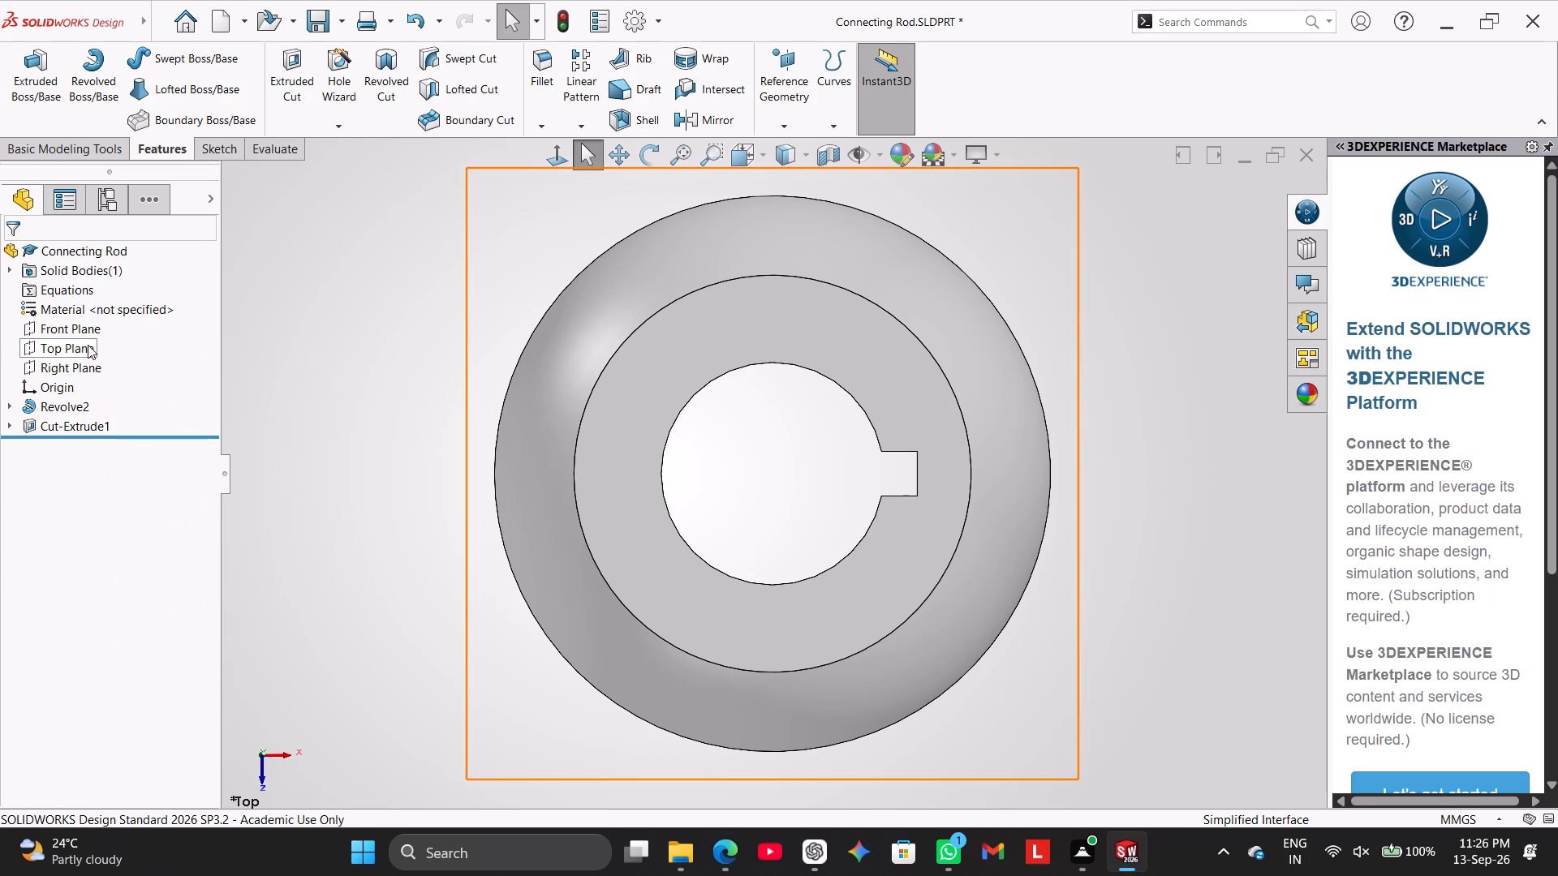
# Examine the revolved body's profile sketch, Sketch5, and its dimensions in edit mode, and close it without changes.
pyautogui.click(6, 406)
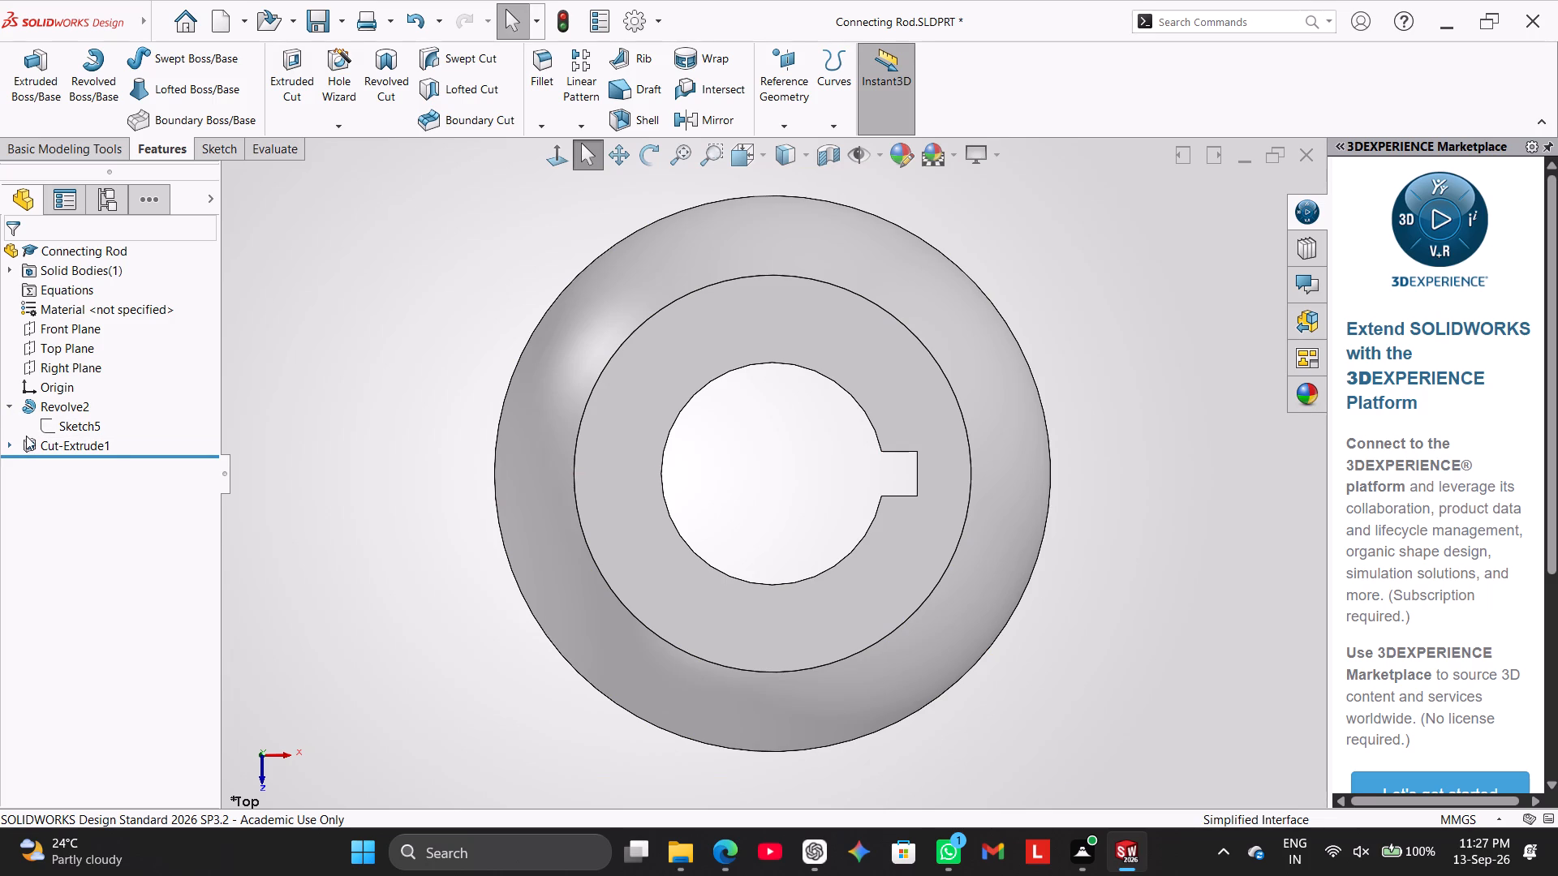
pyautogui.rightClick(75, 420)
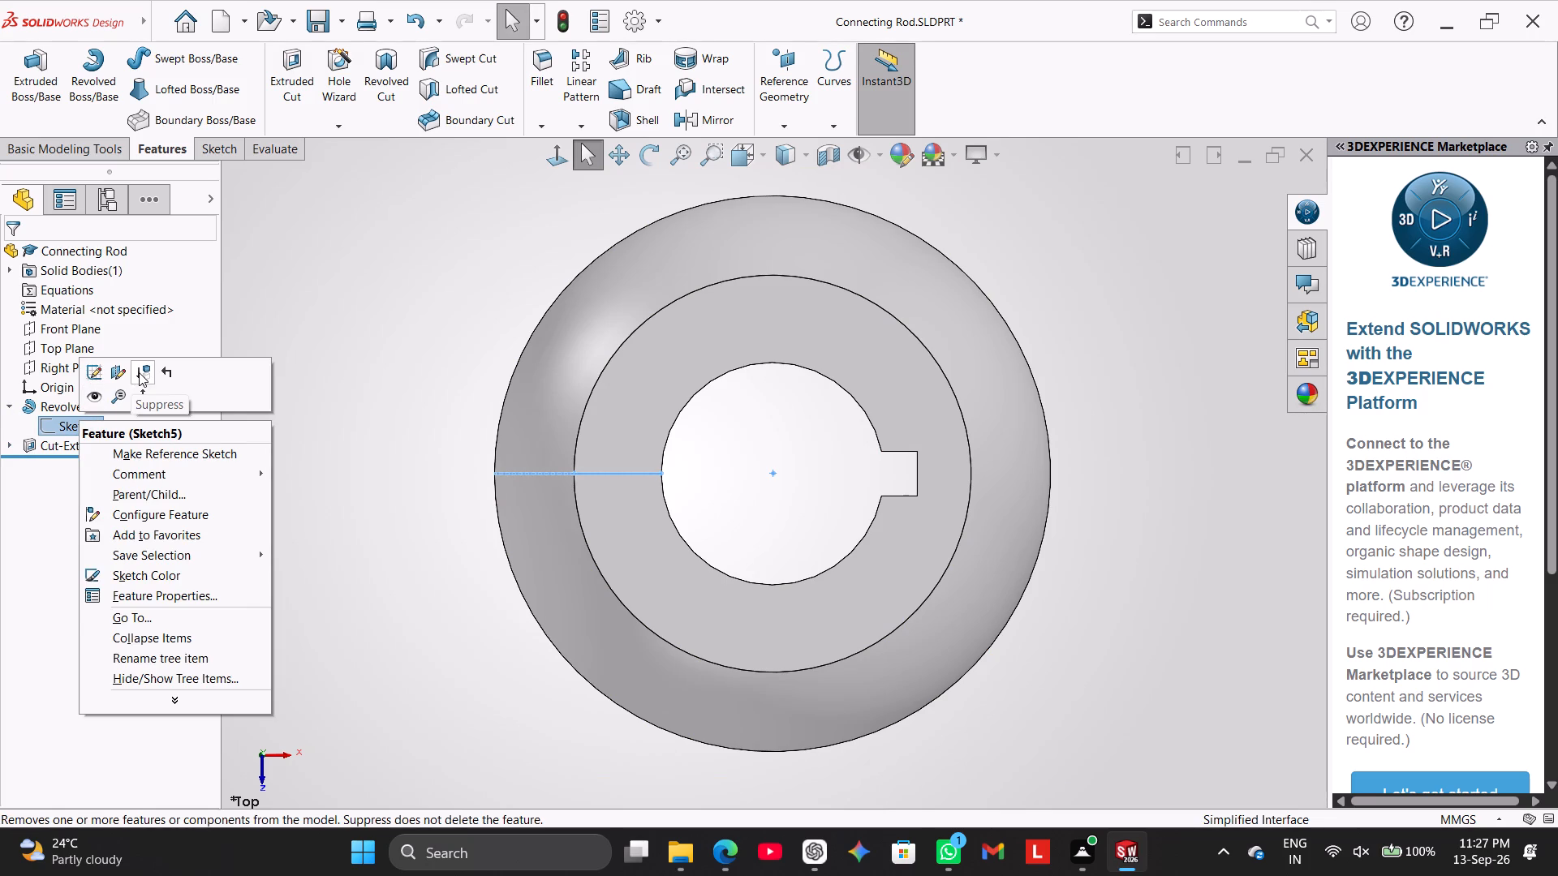
pyautogui.click(93, 369)
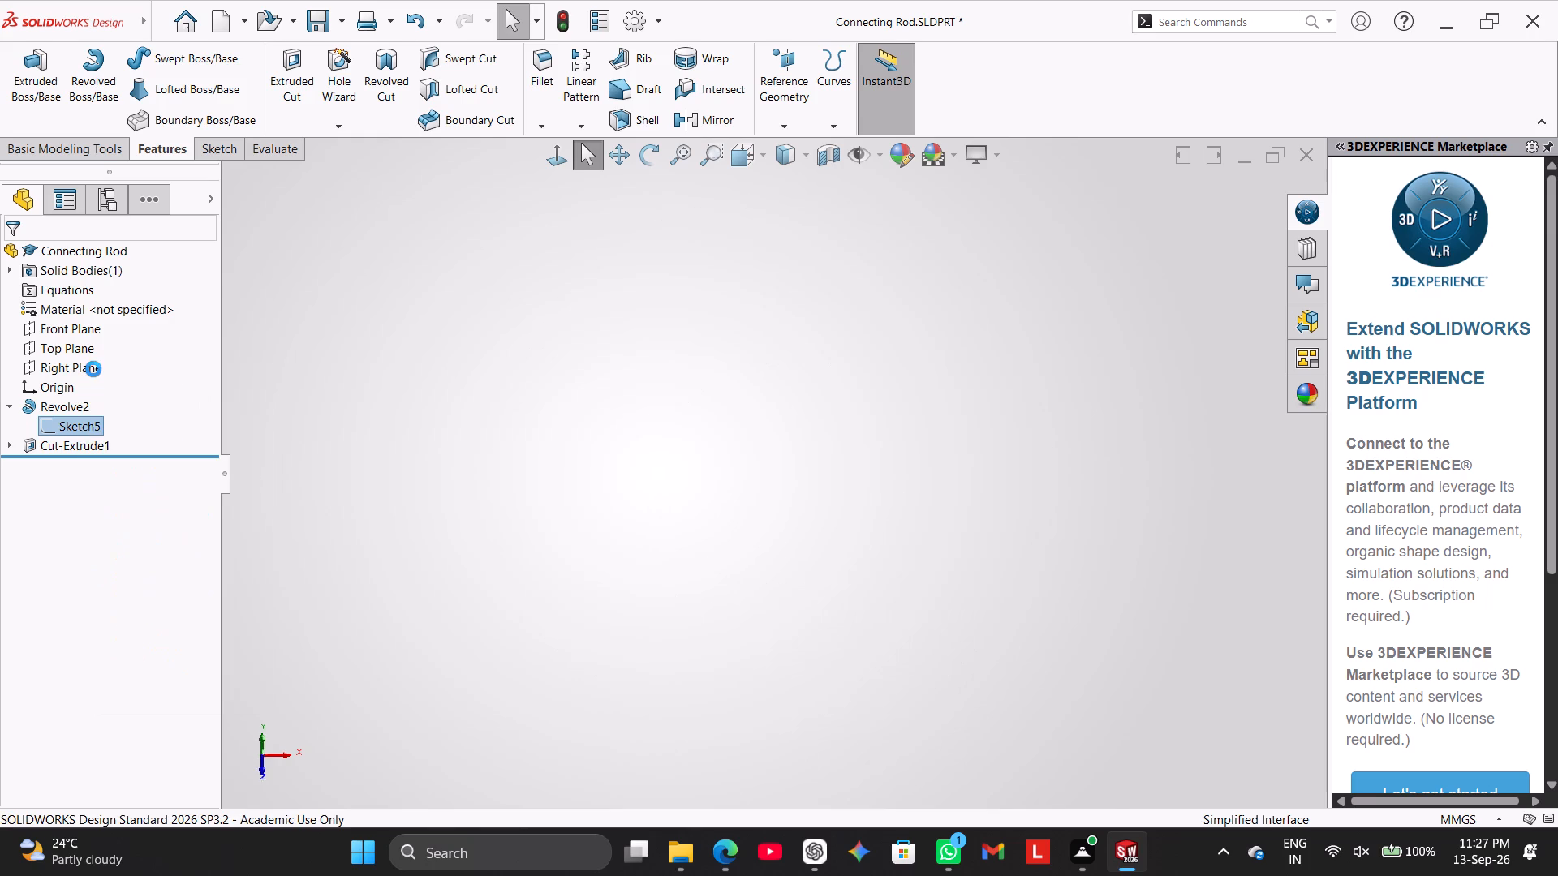
pyautogui.scroll(1, 269, 427)
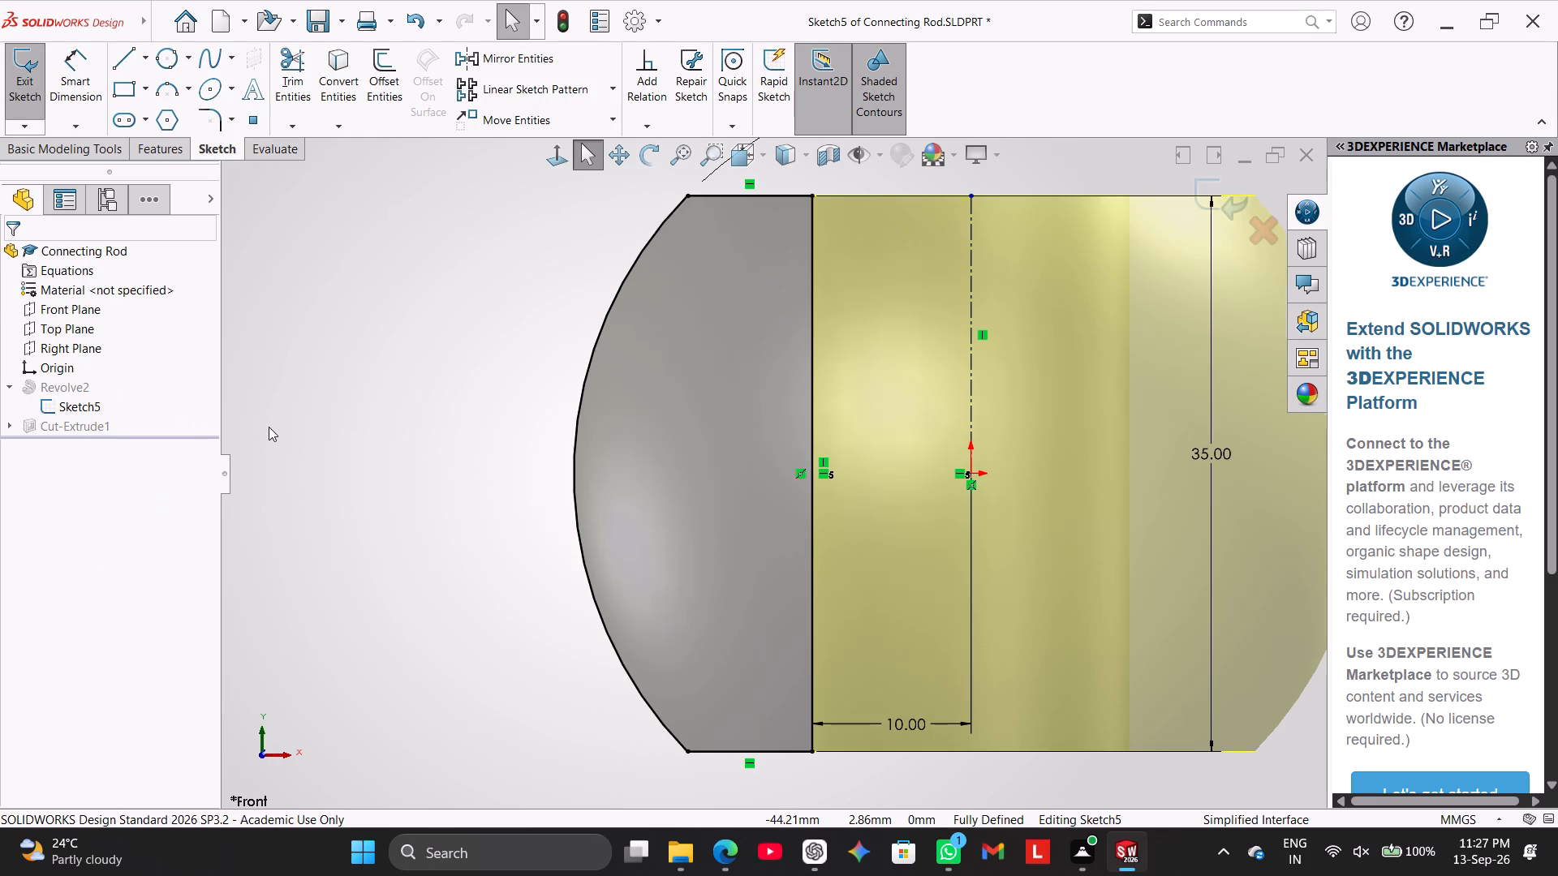
pyautogui.scroll(1, 269, 426)
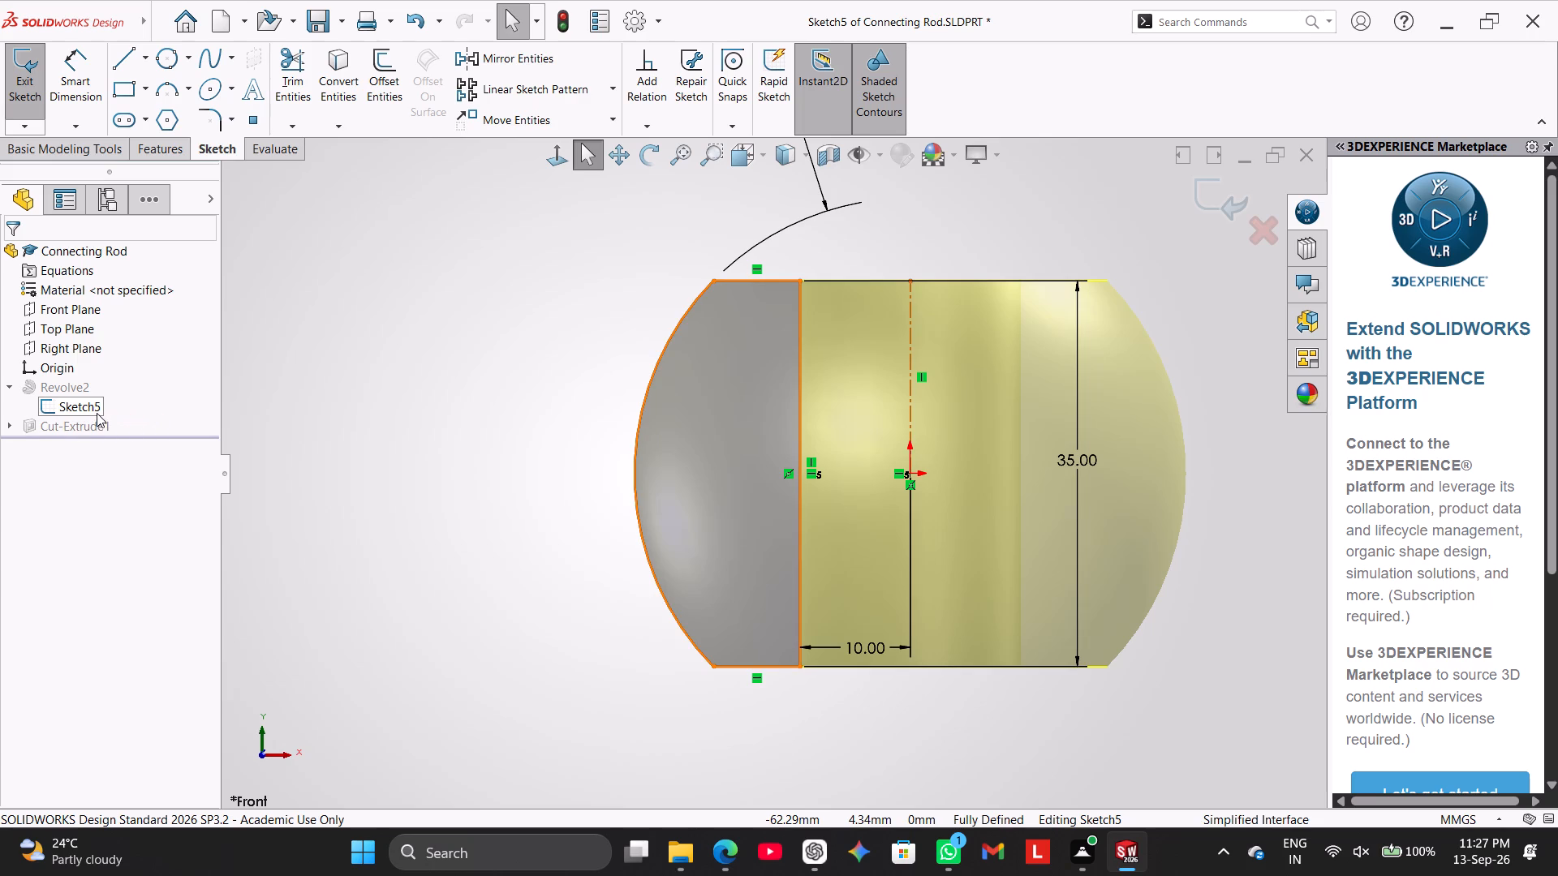
pyautogui.rightClick(93, 401)
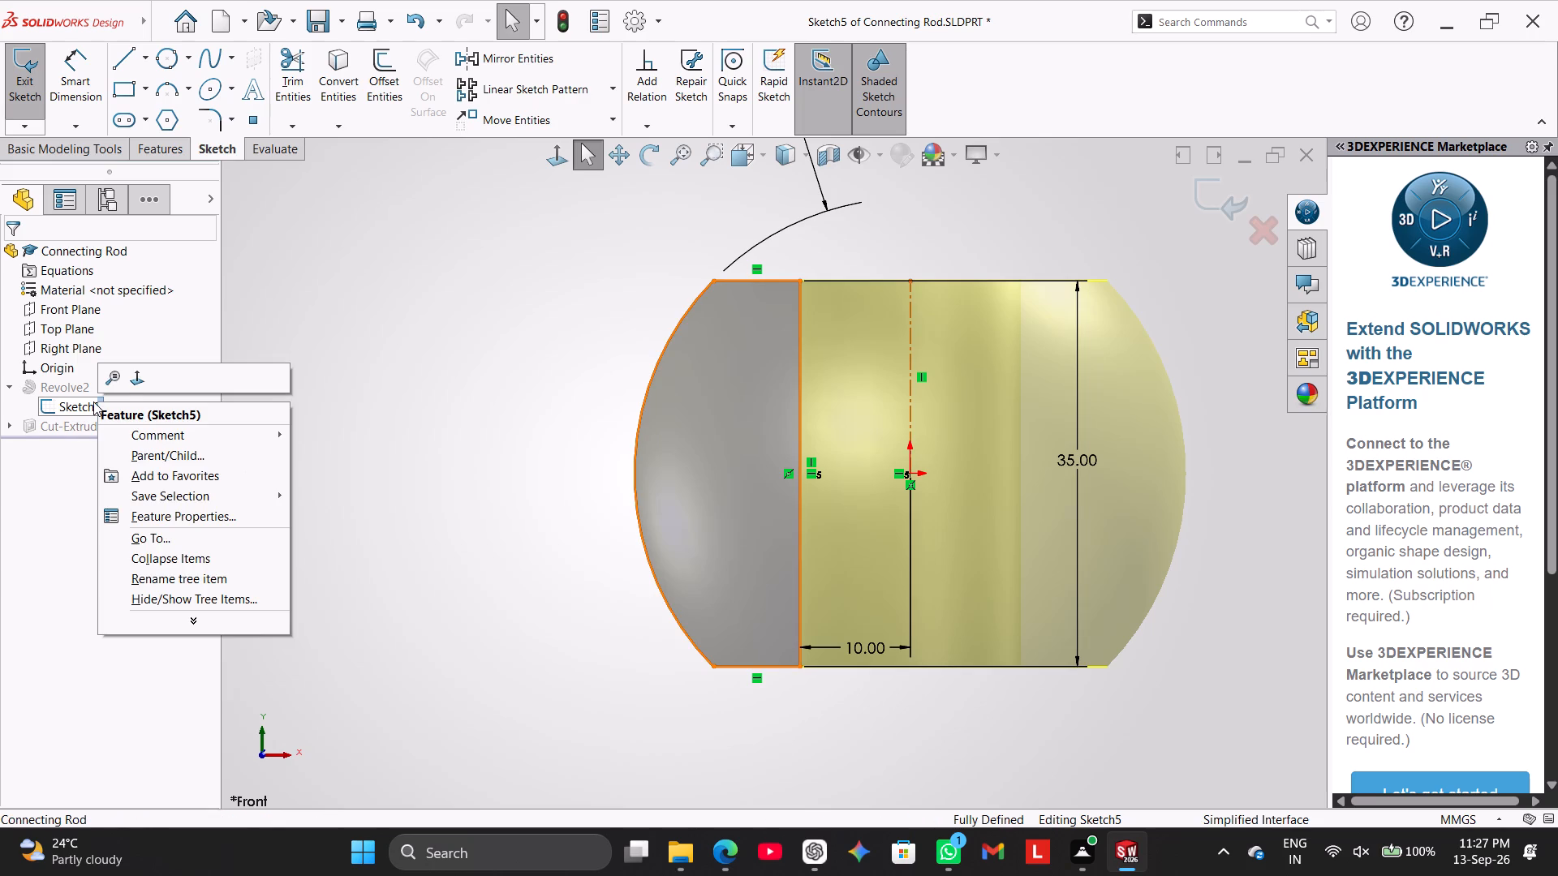
pyautogui.click(154, 299)
pyautogui.click(75, 405)
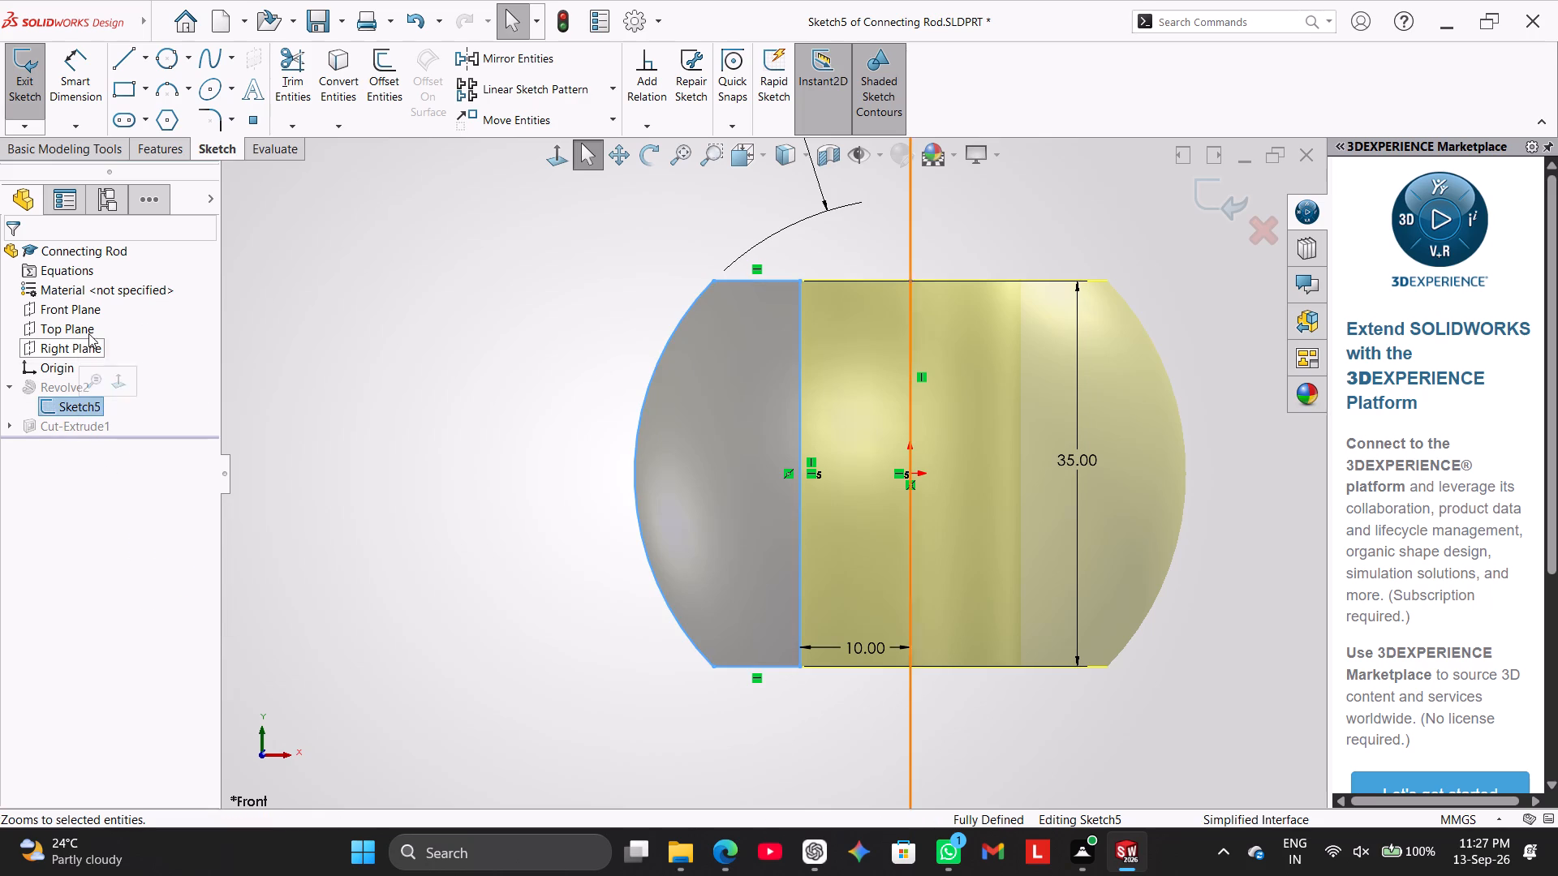
pyautogui.click(6, 72)
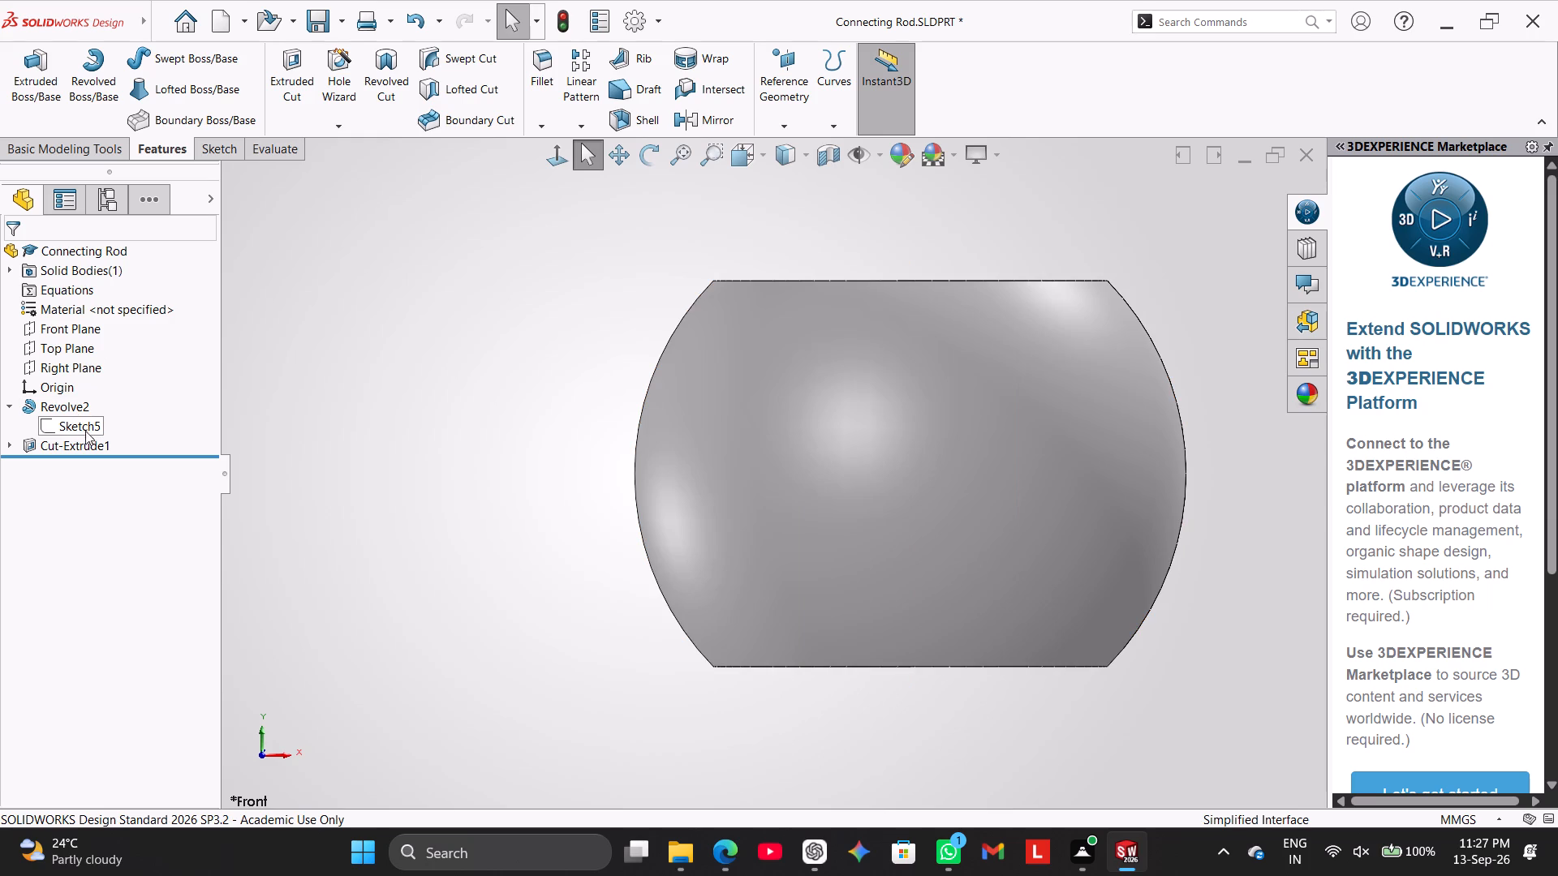
# Change the sketch plane of the revolved body's profile sketch, Sketch5, to the Top Plane.
pyautogui.rightClick(84, 427)
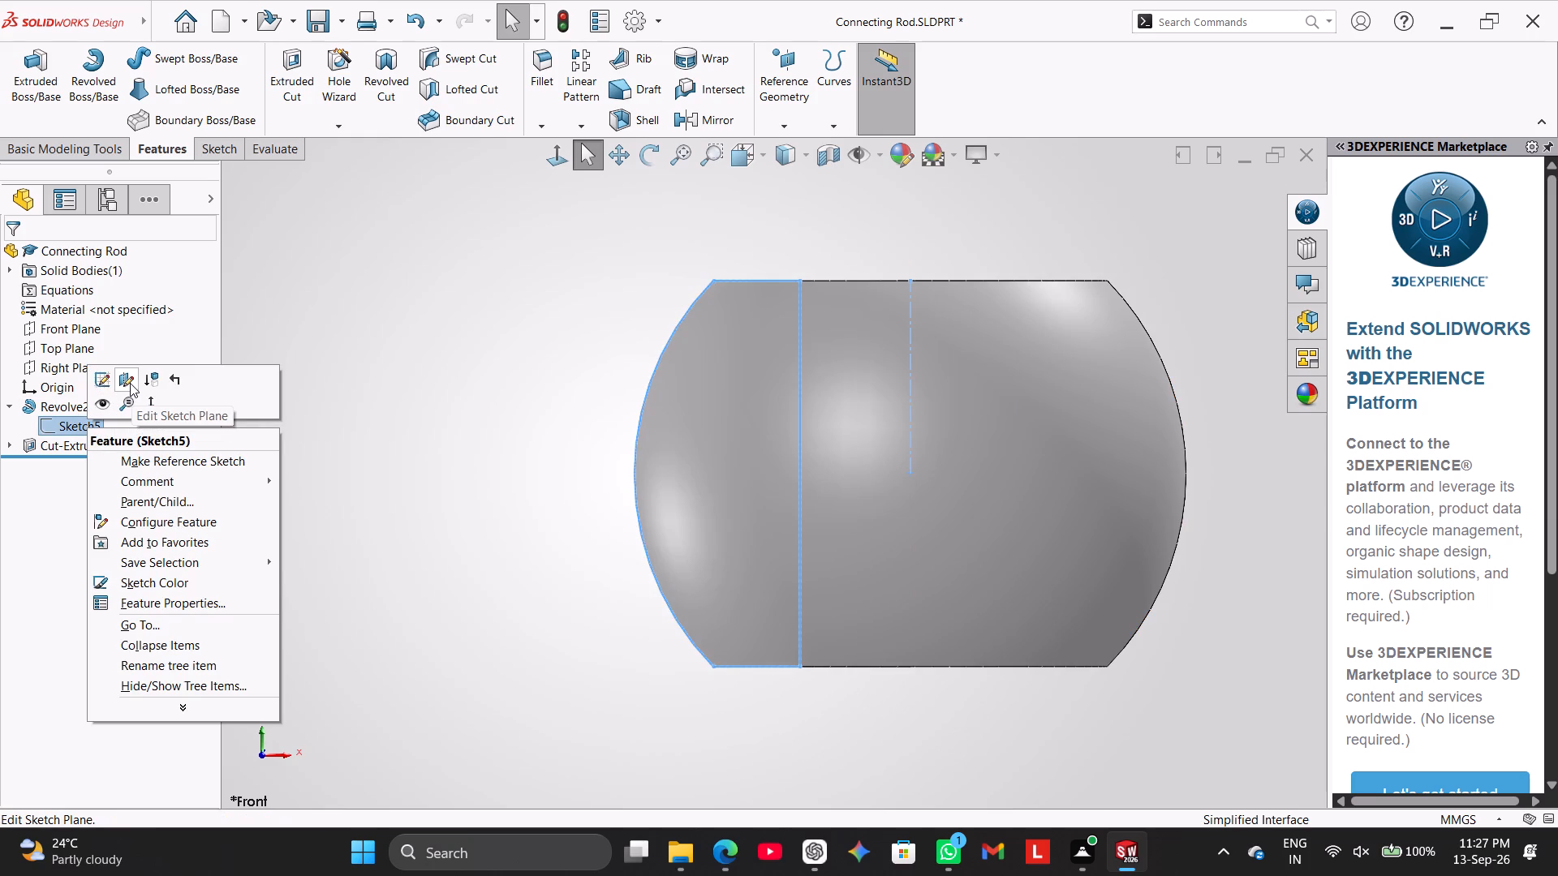
pyautogui.click(130, 383)
pyautogui.click(114, 314)
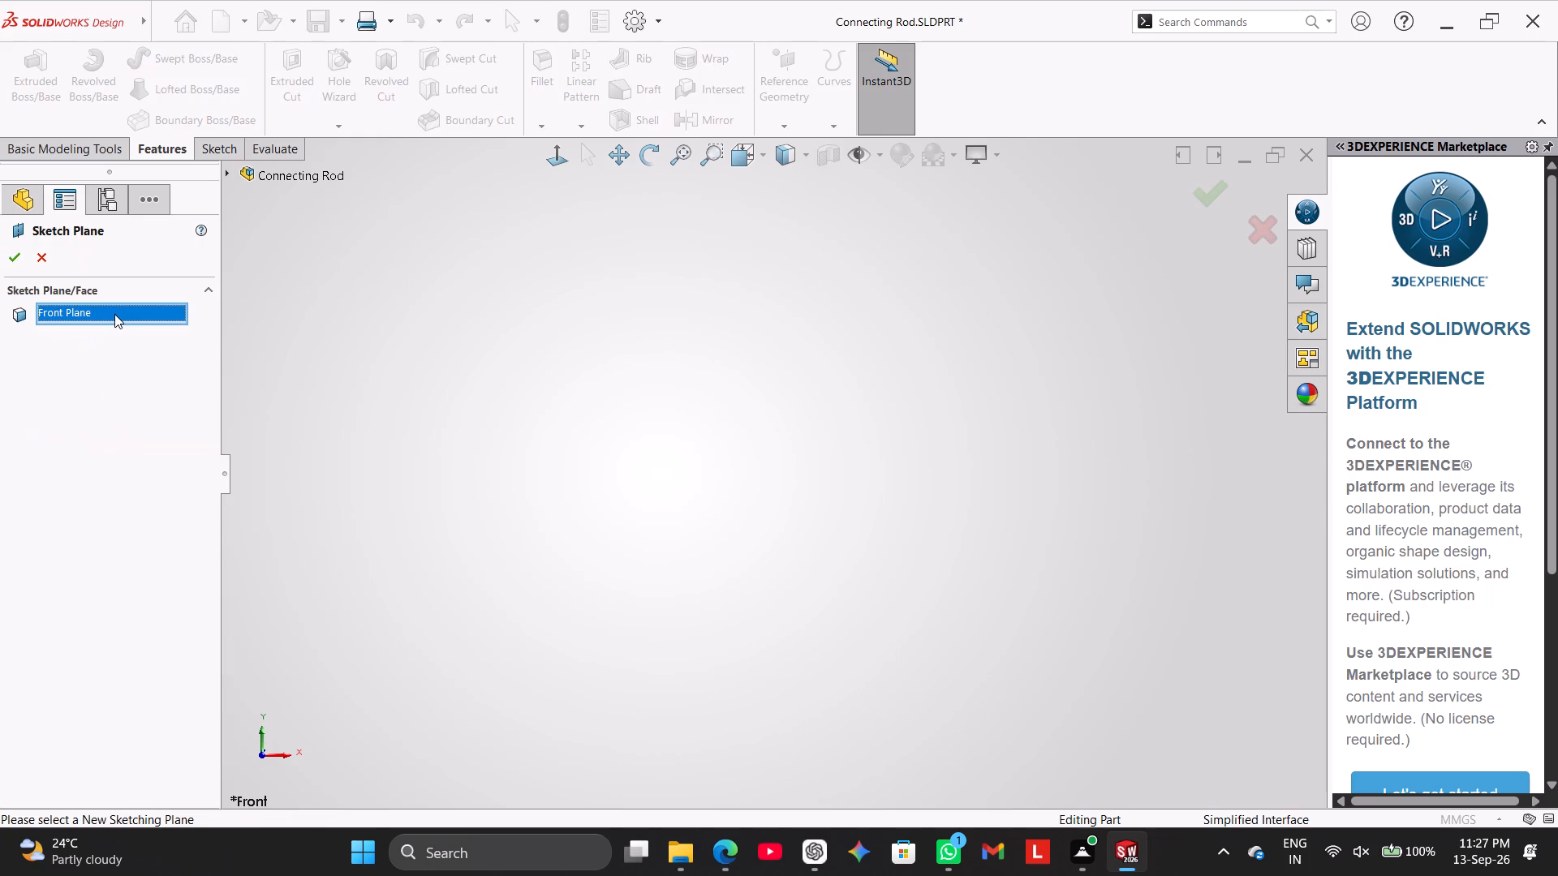
pyautogui.click(114, 314)
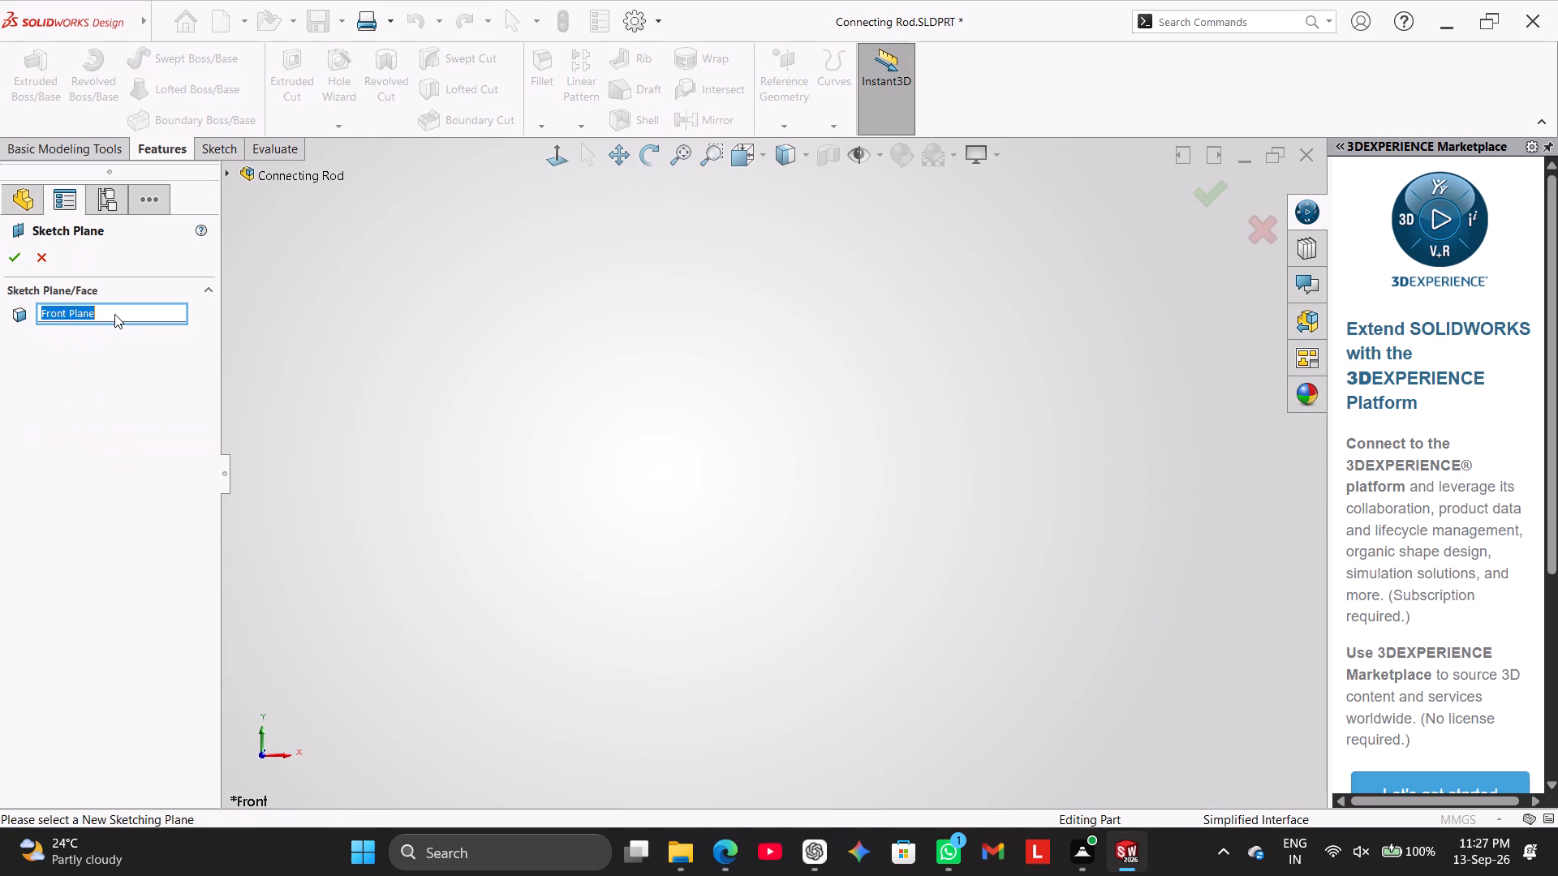
pyautogui.rightClick(114, 314)
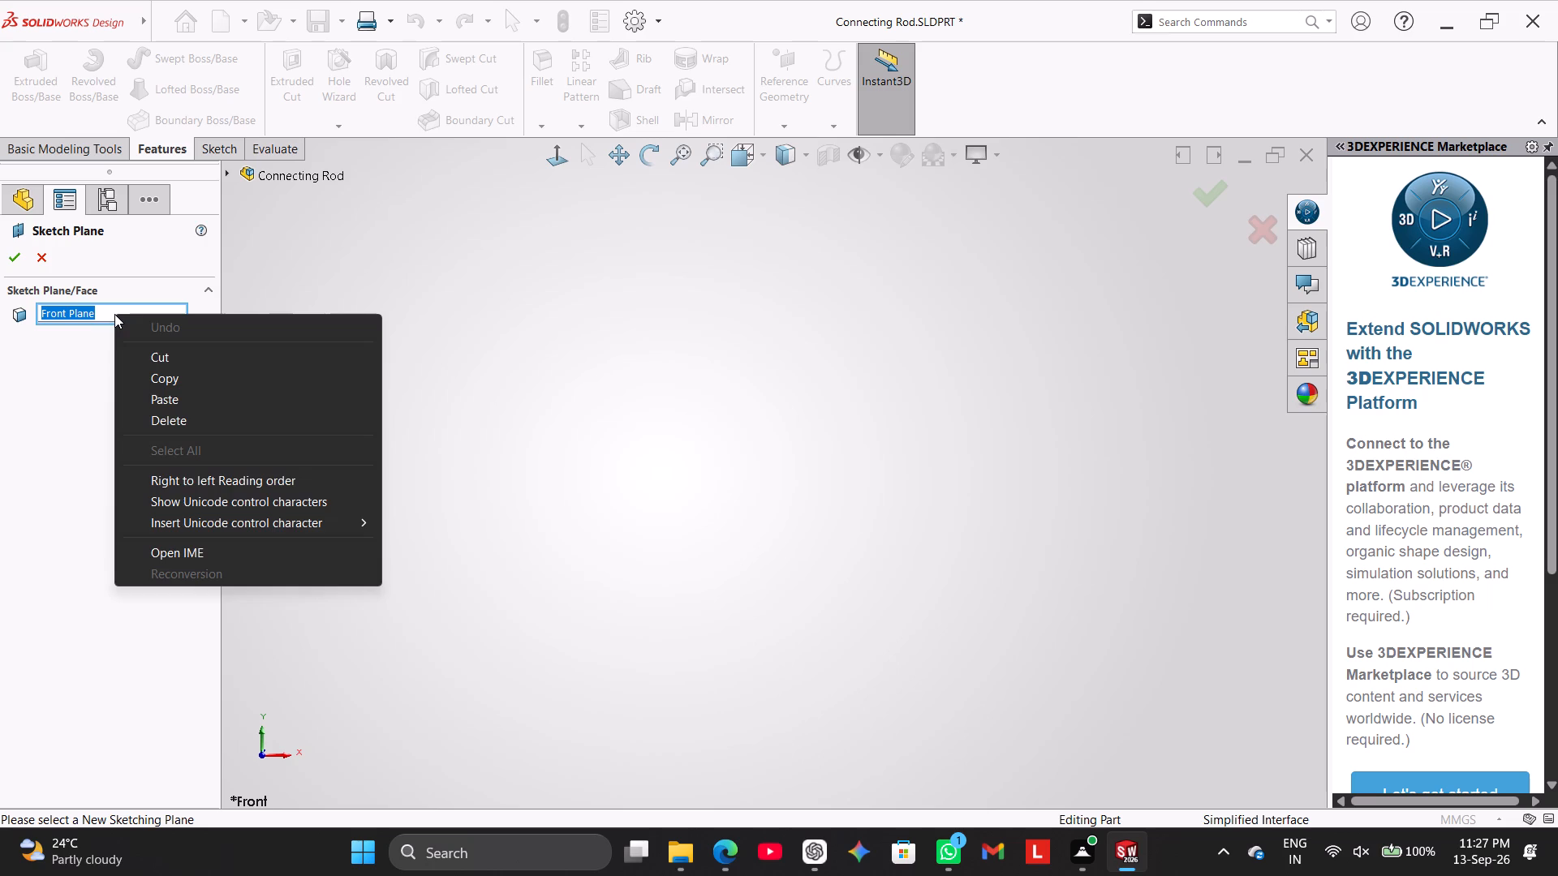
pyautogui.click(101, 347)
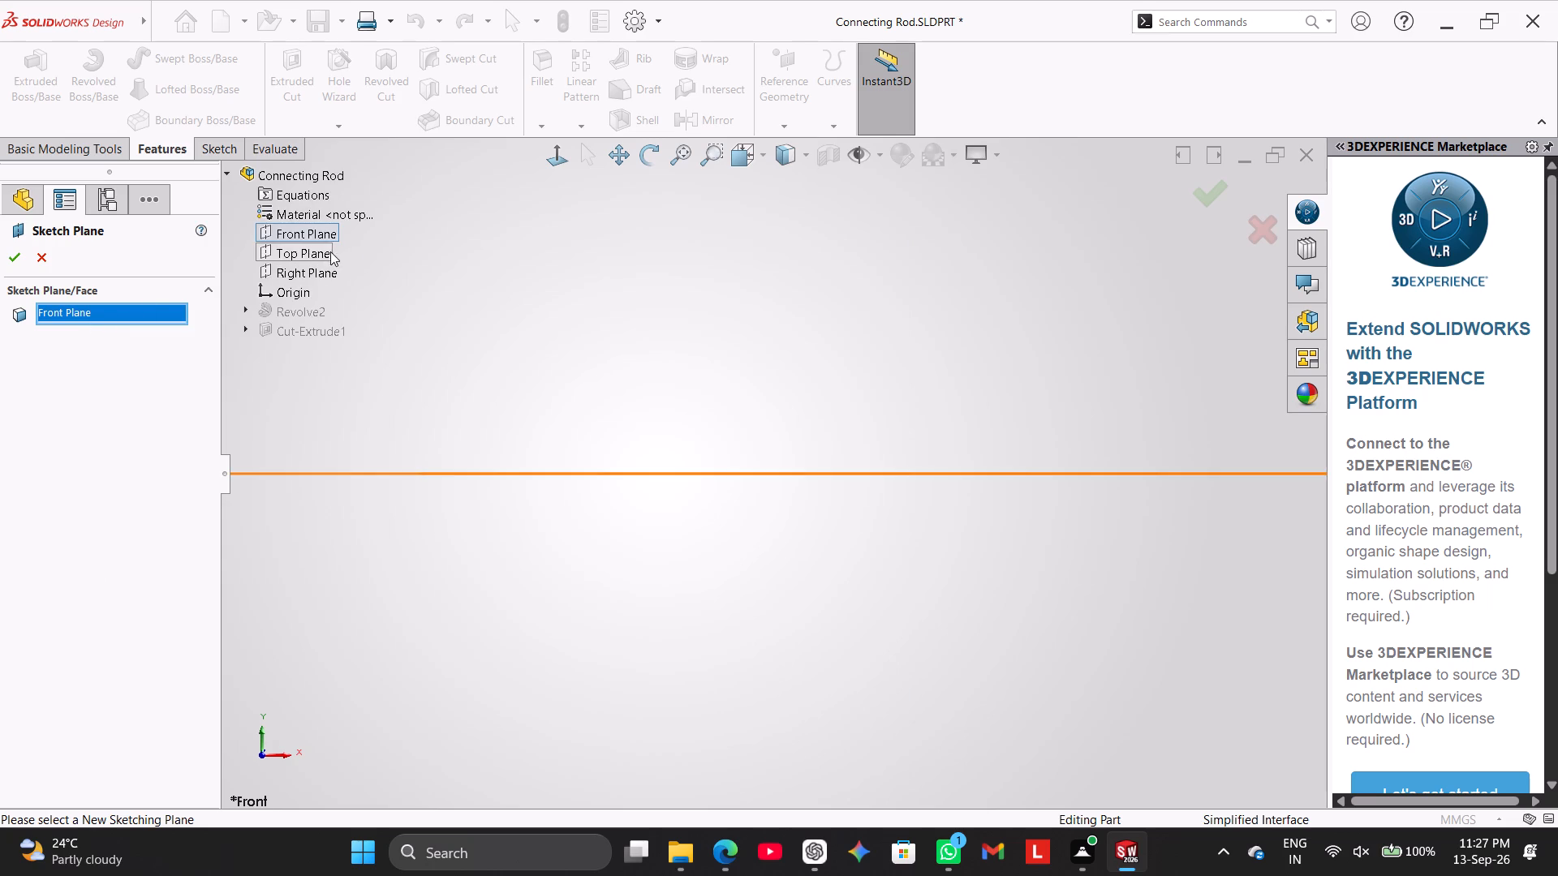
pyautogui.click(330, 250)
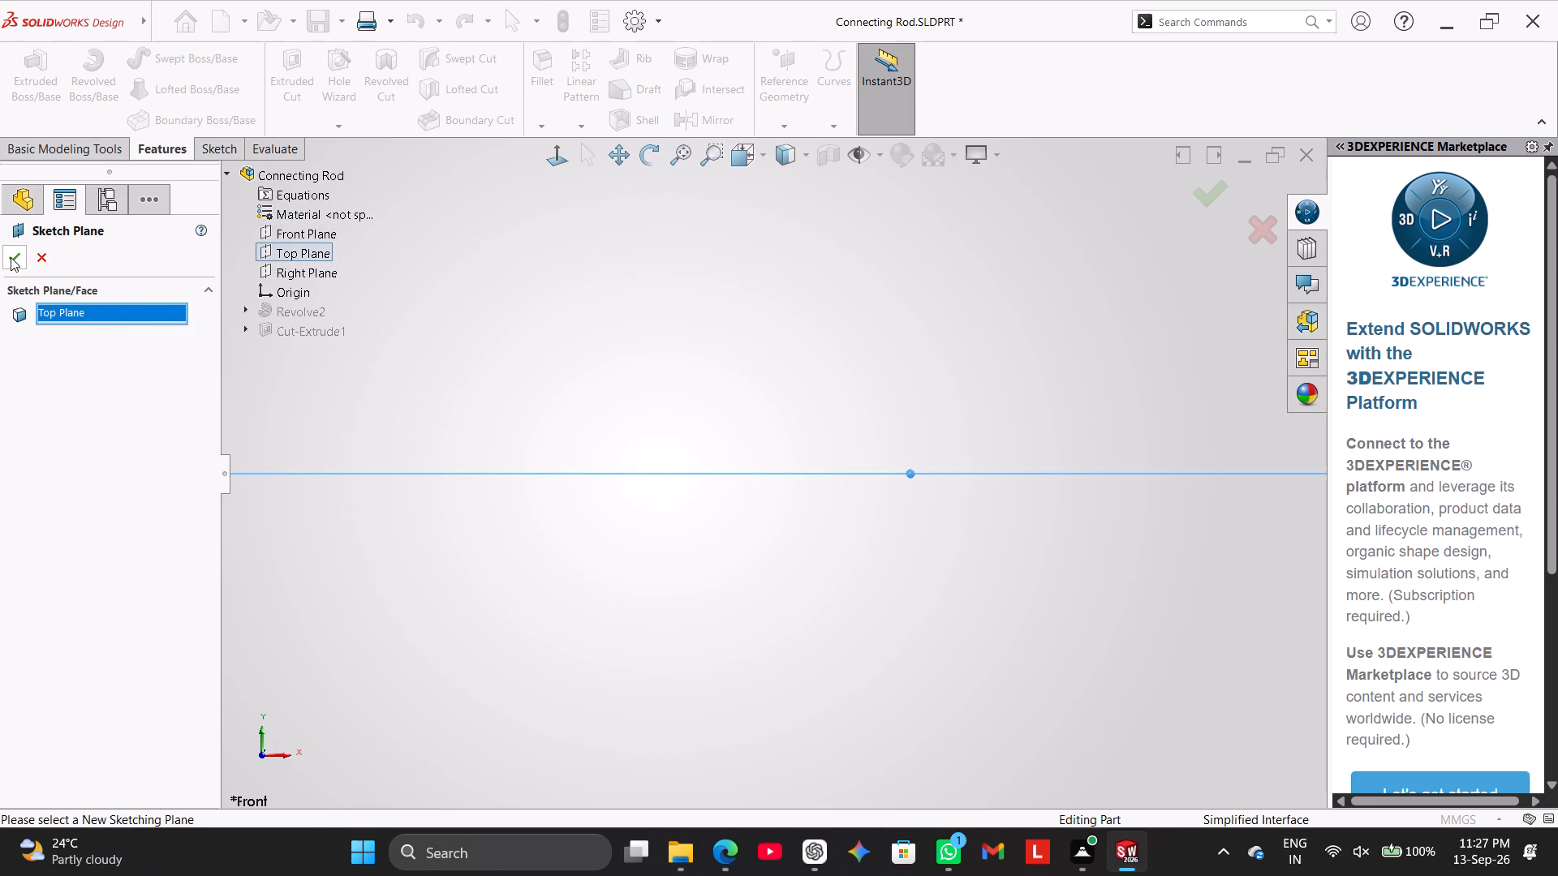
pyautogui.click(11, 257)
pyautogui.click(346, 374)
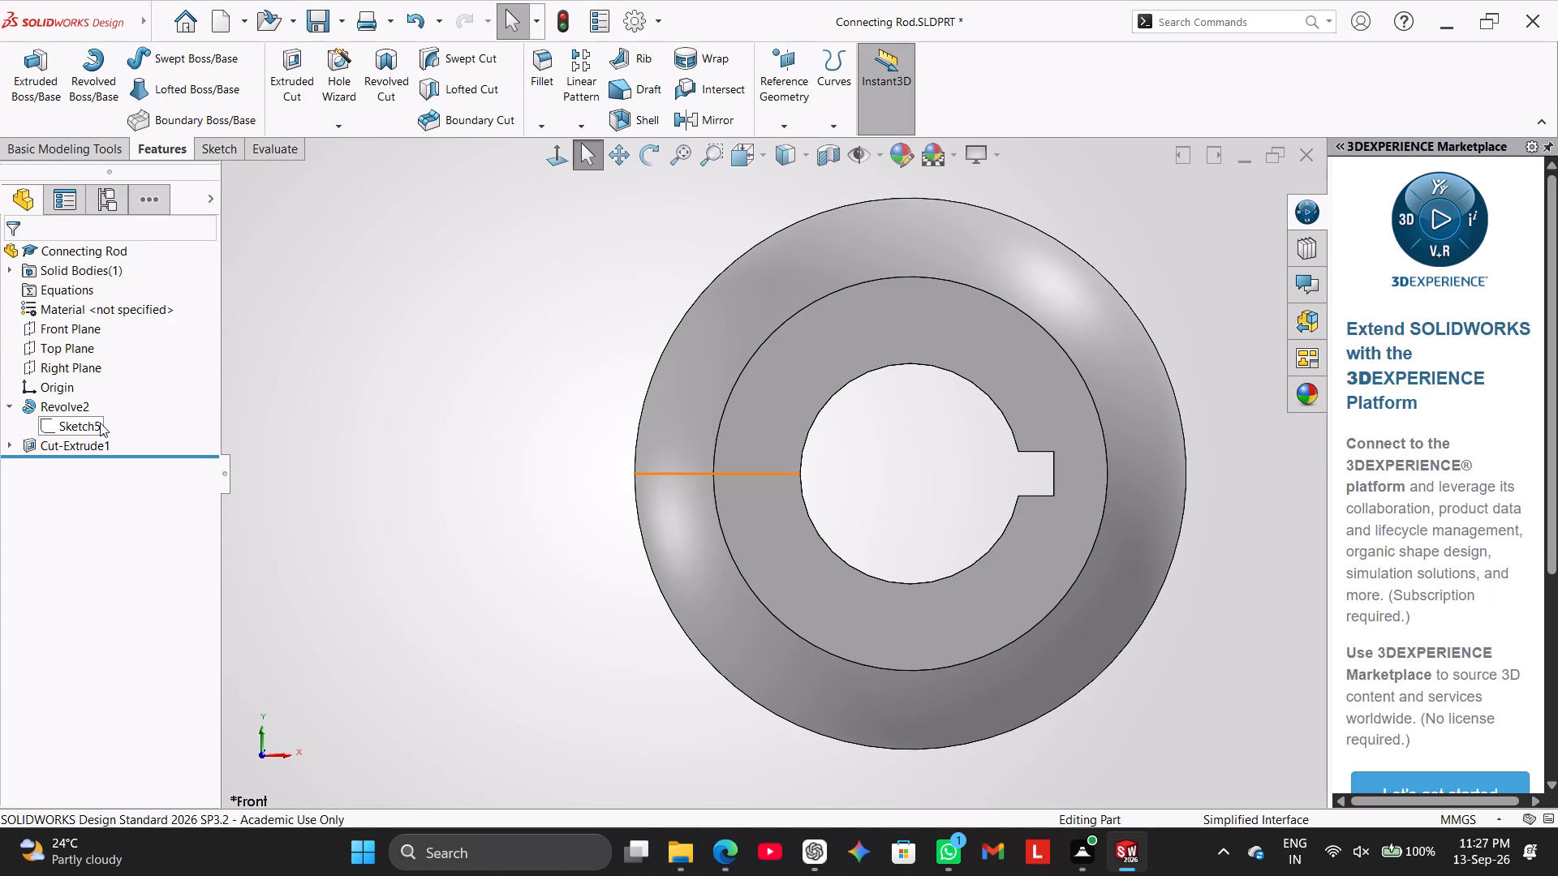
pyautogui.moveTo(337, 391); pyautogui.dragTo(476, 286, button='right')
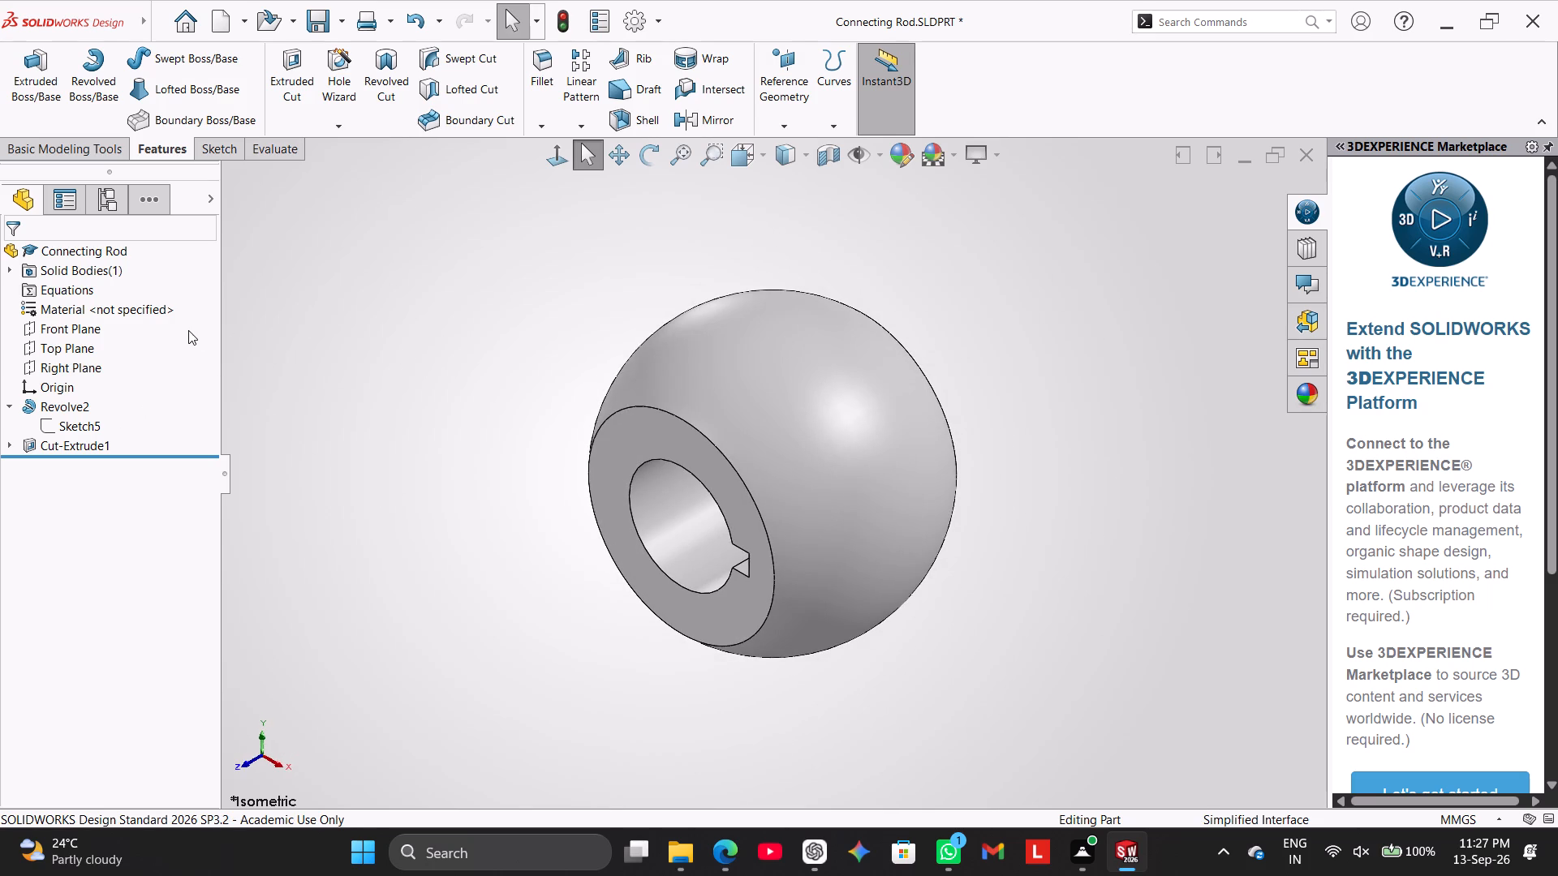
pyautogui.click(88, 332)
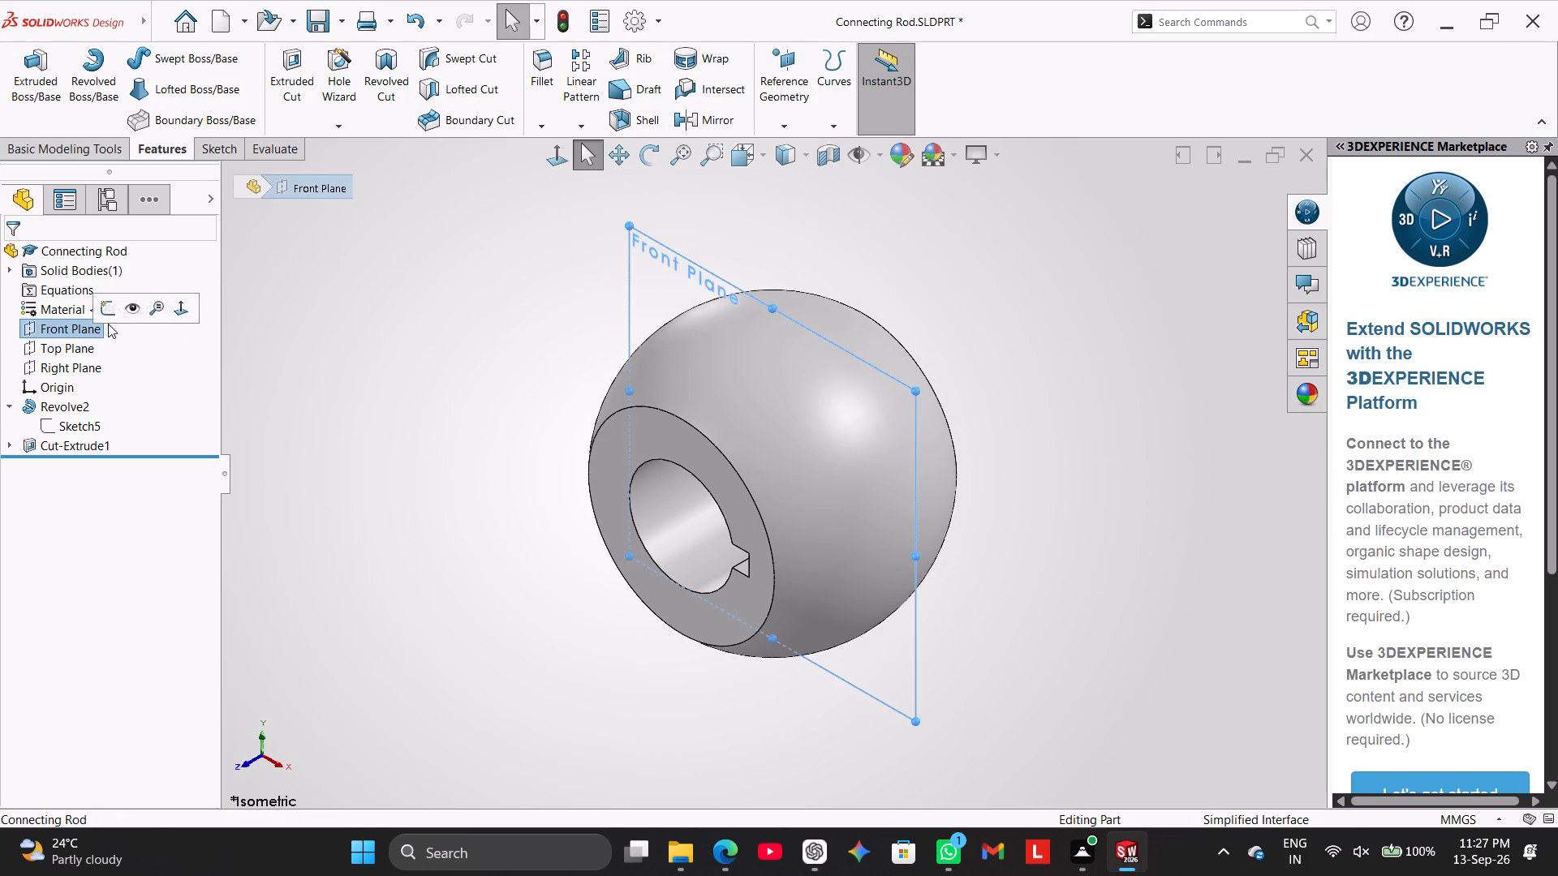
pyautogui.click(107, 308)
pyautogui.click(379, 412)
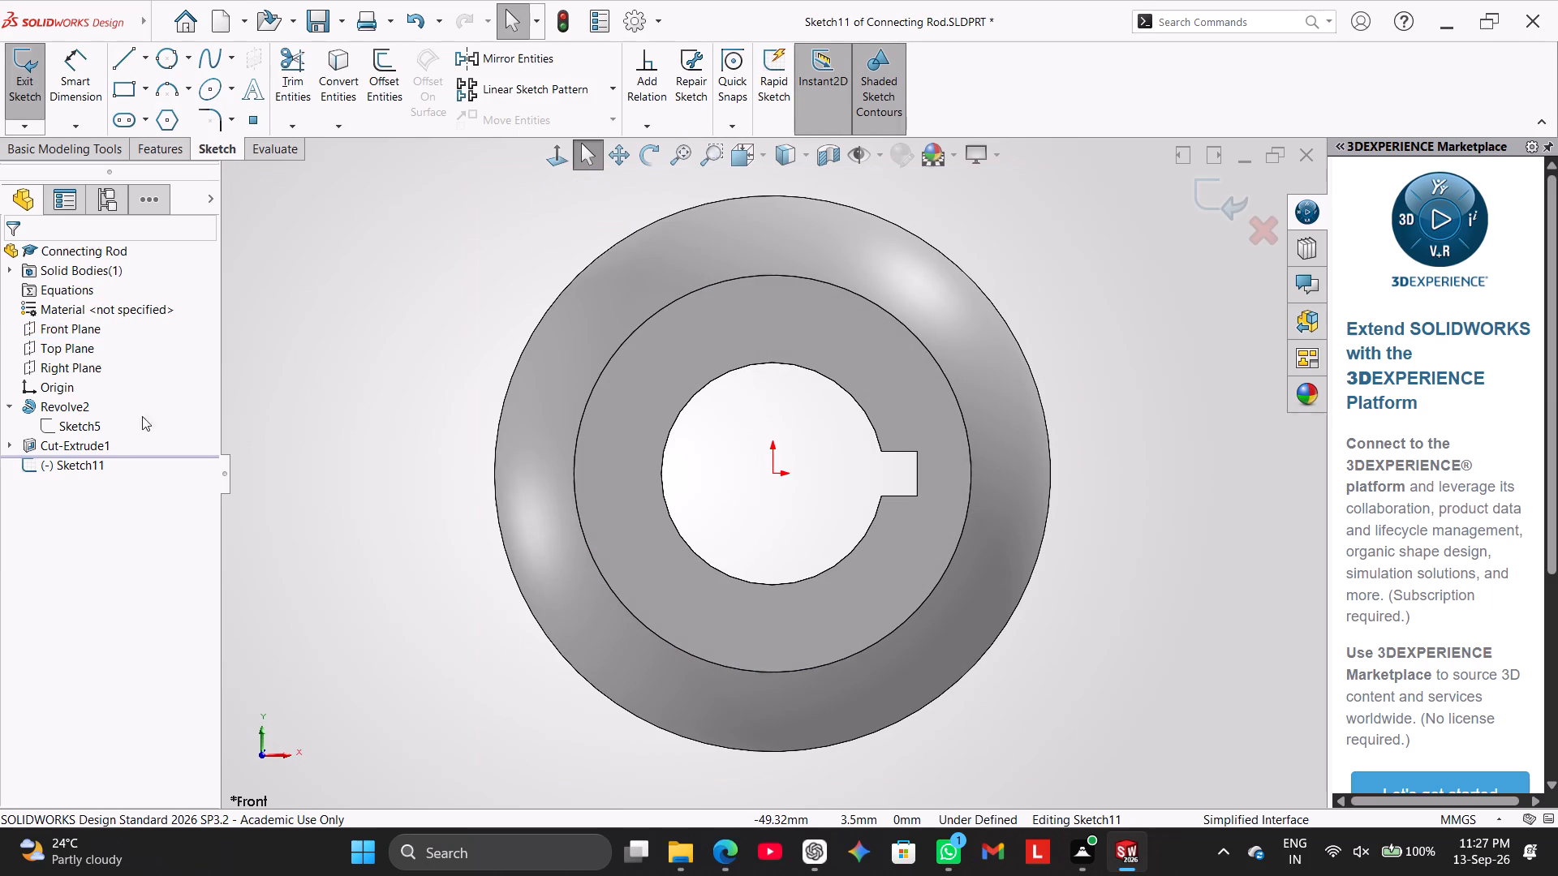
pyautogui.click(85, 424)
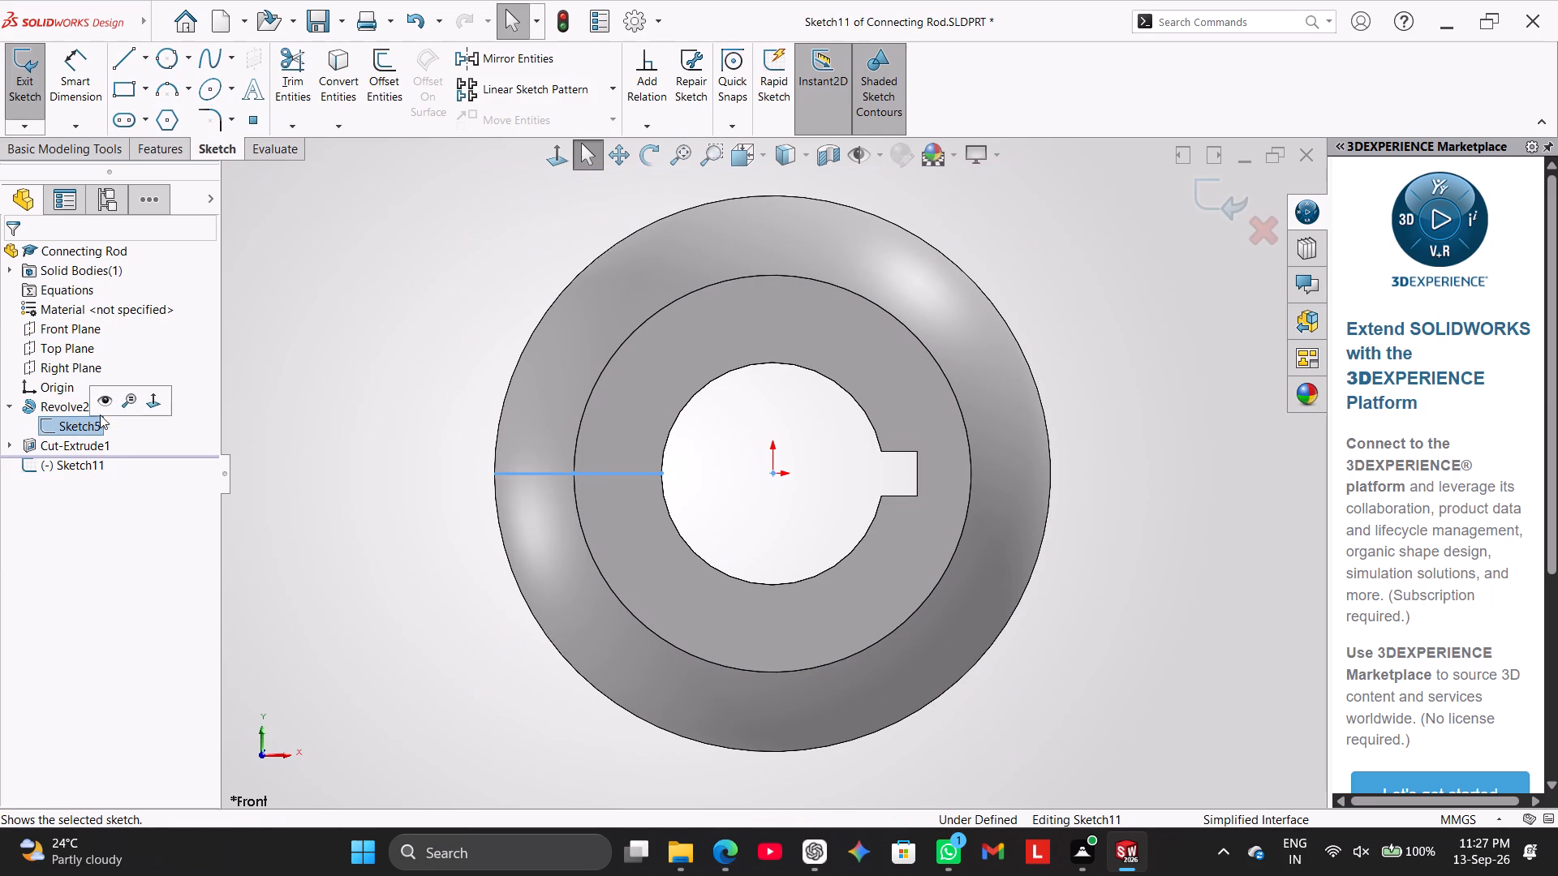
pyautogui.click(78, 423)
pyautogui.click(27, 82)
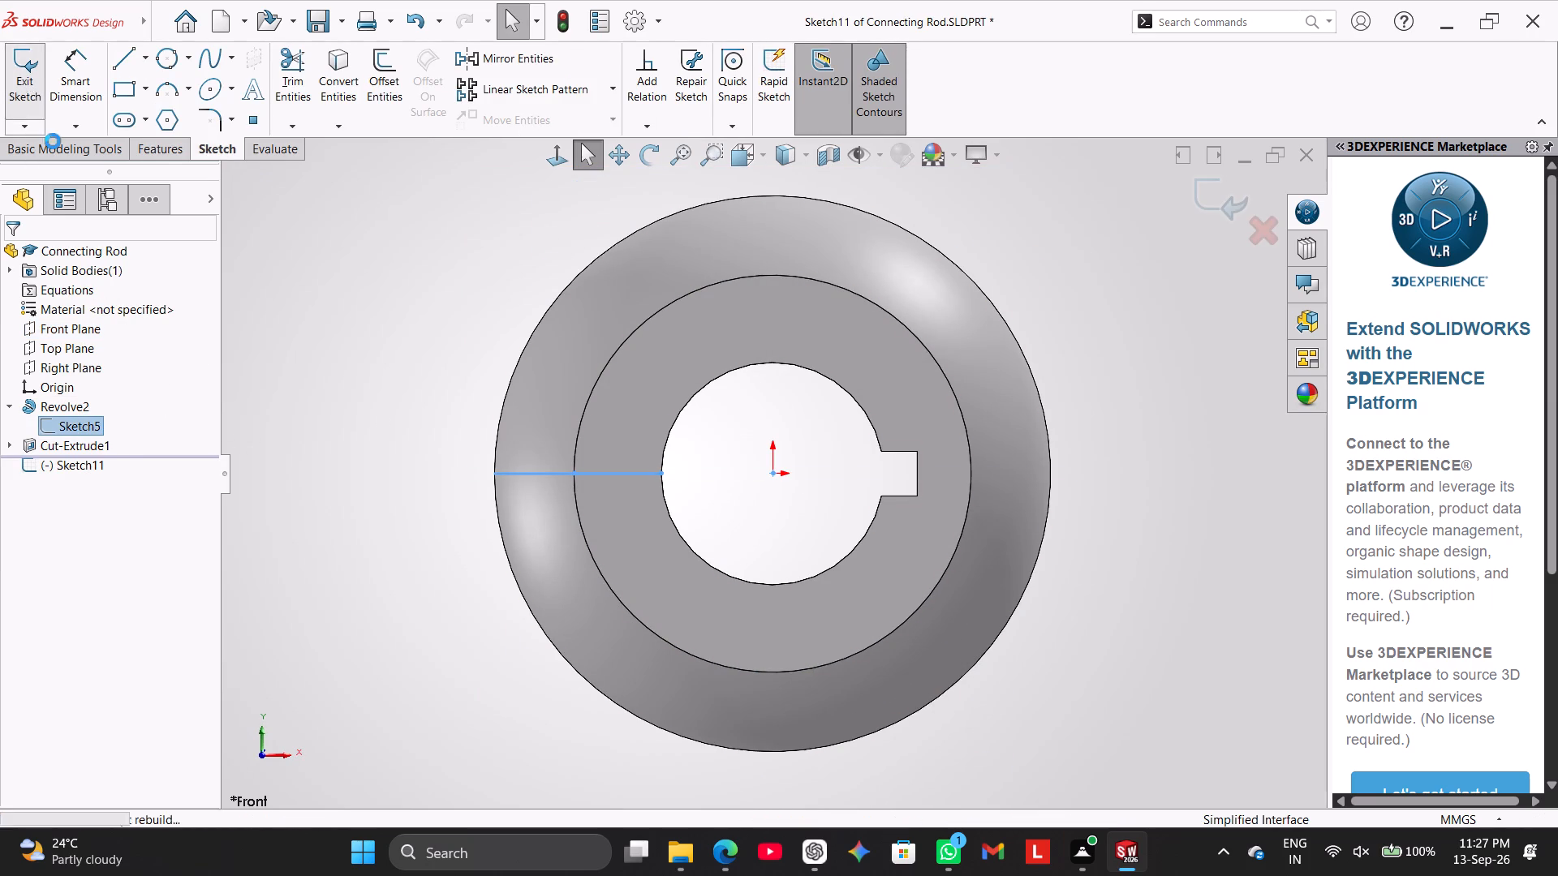
# Open the revolved body's profile sketch, Sketch5, for editing.
pyautogui.click(93, 431)
pyautogui.click(114, 385)
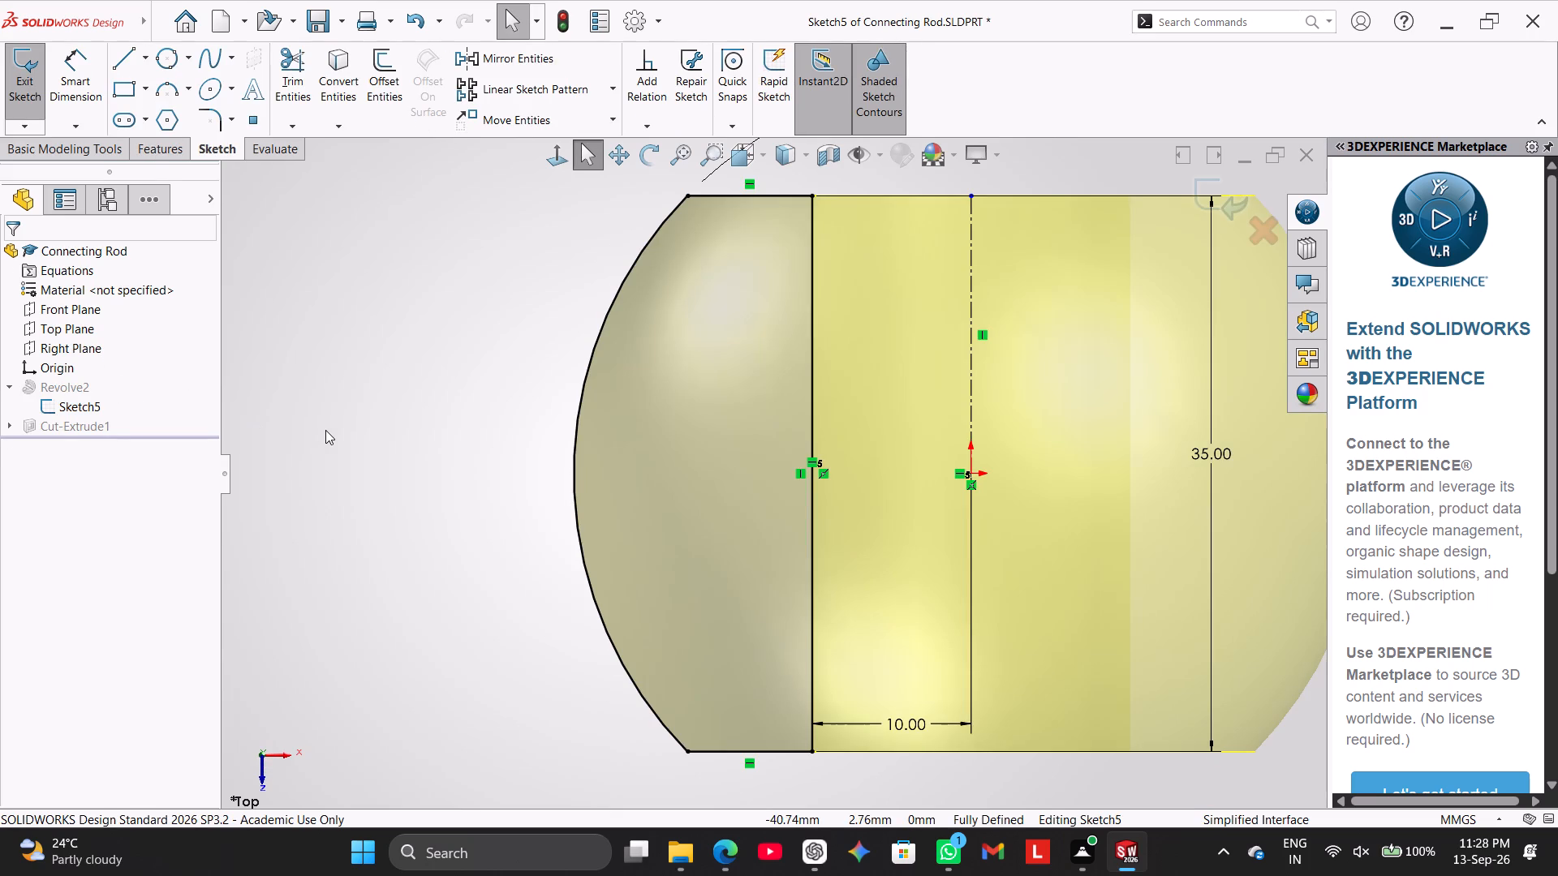
pyautogui.scroll(3, 394, 423)
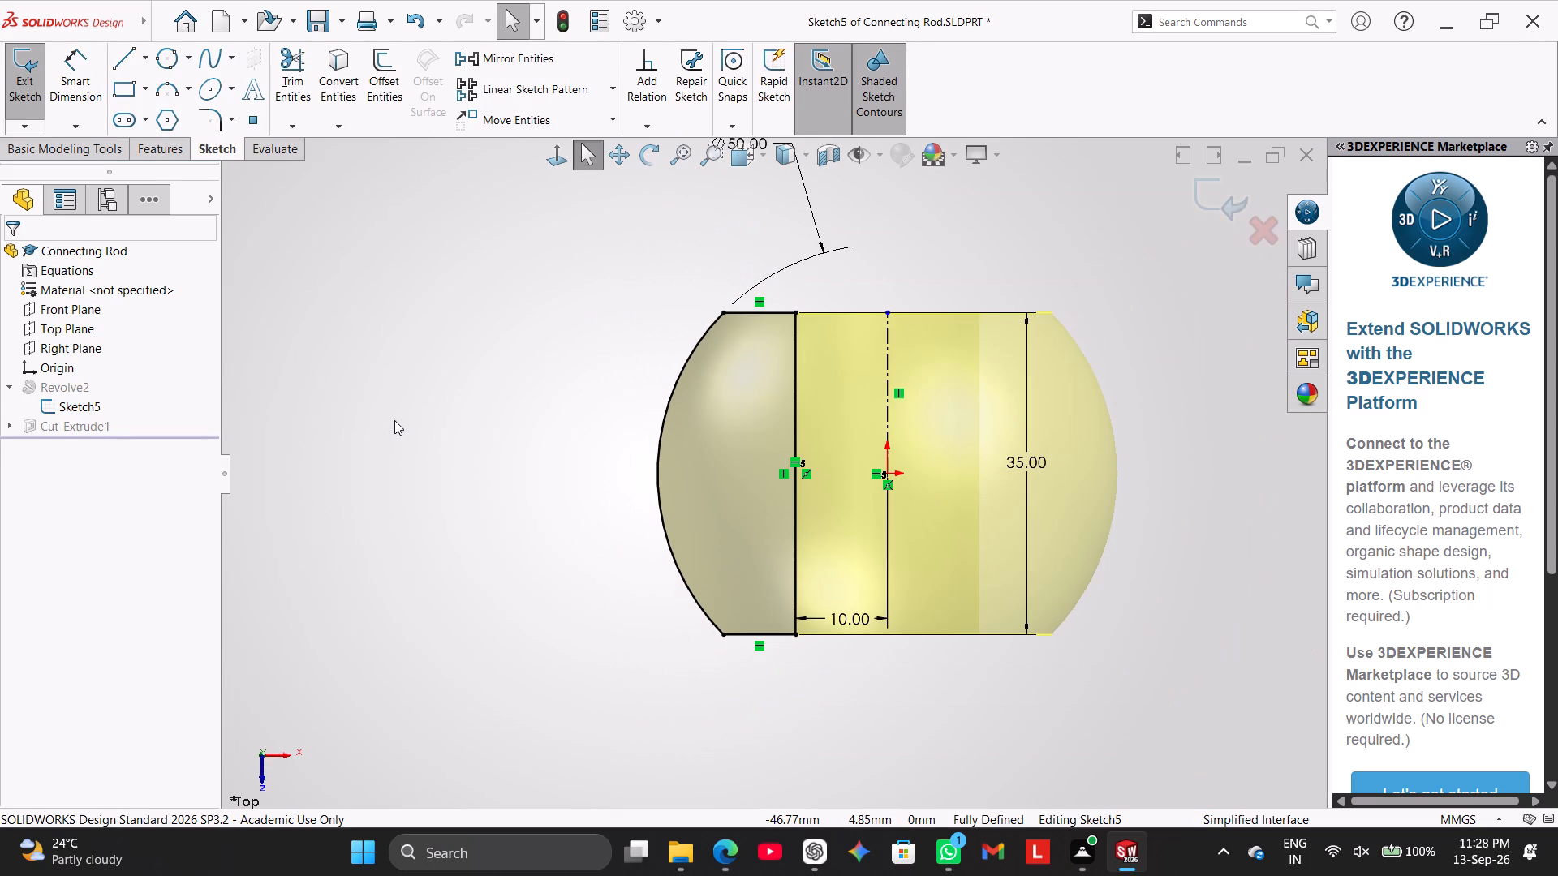
pyautogui.click(394, 419)
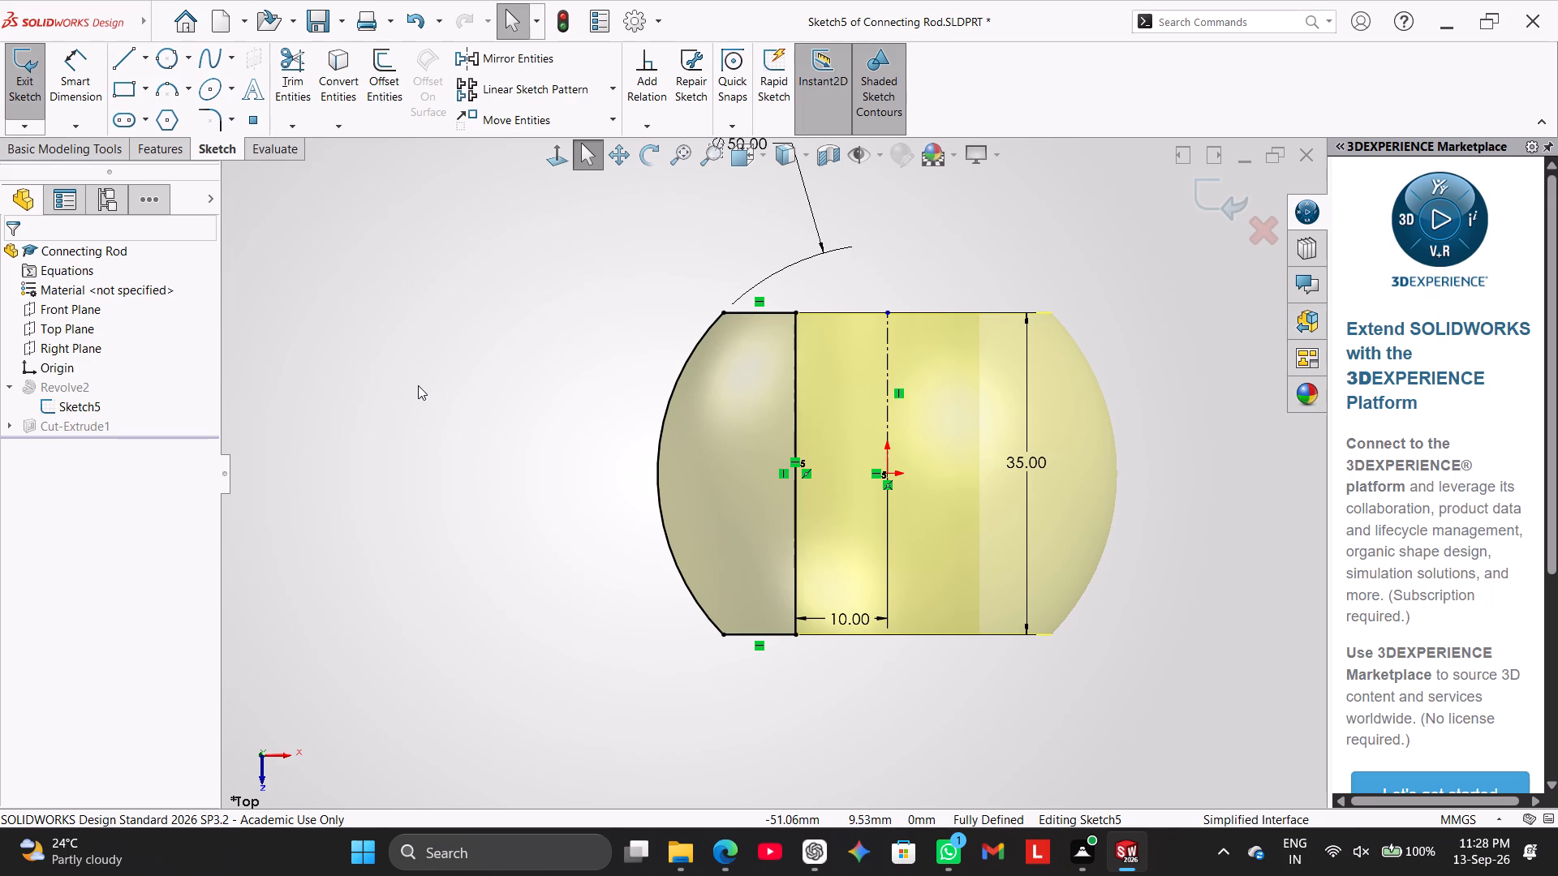
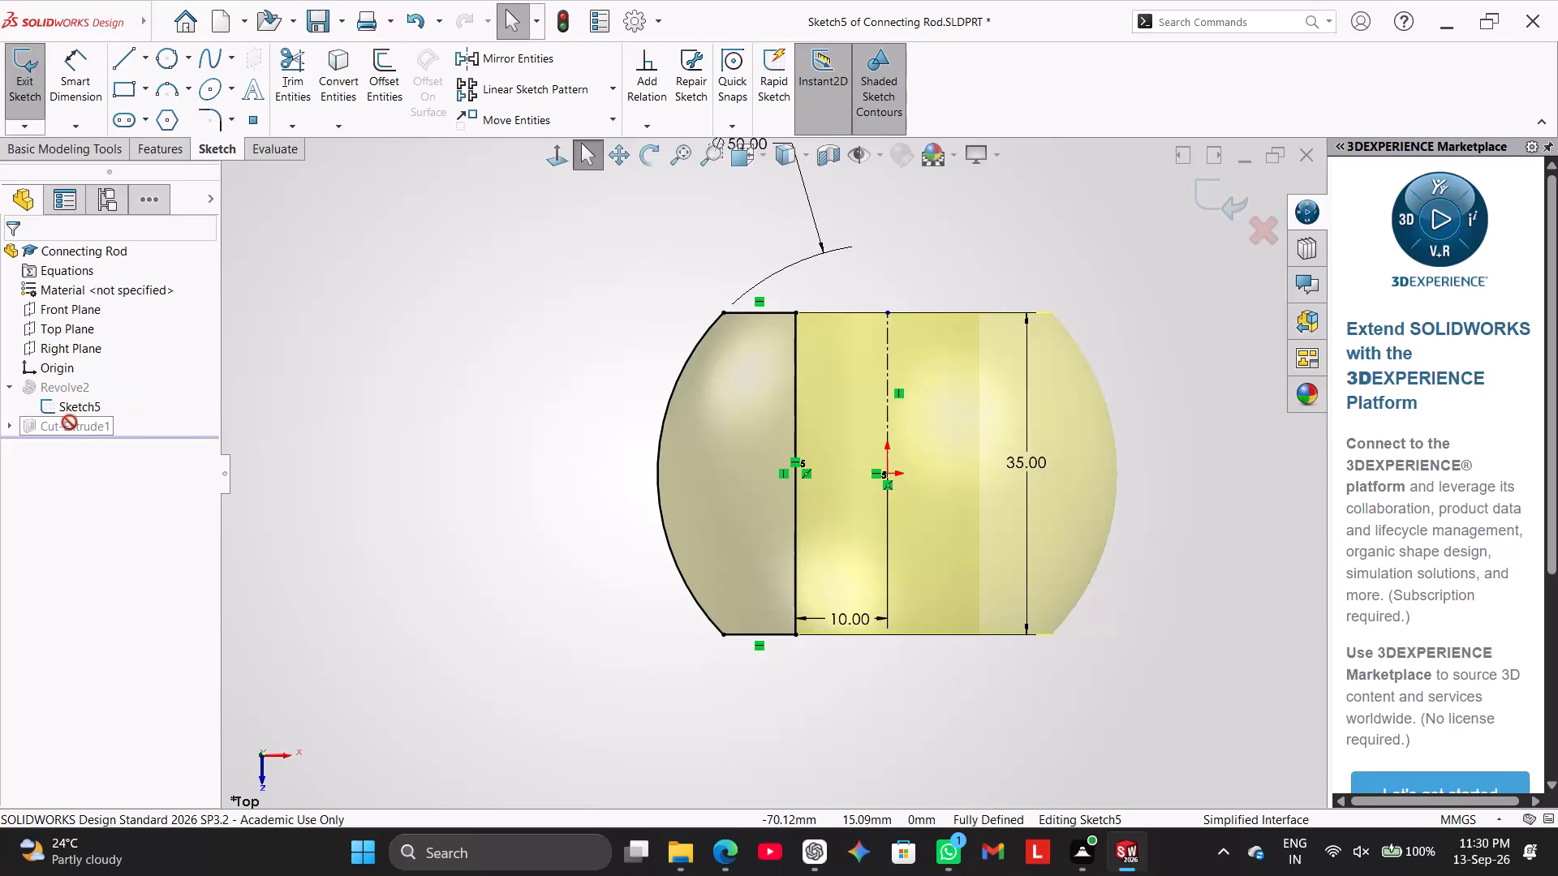
# Exit the profile sketch and delete the Revolve2 feature together with its dependent Cut-Extrude1, keeping Sketch5.
pyautogui.click(58, 388)
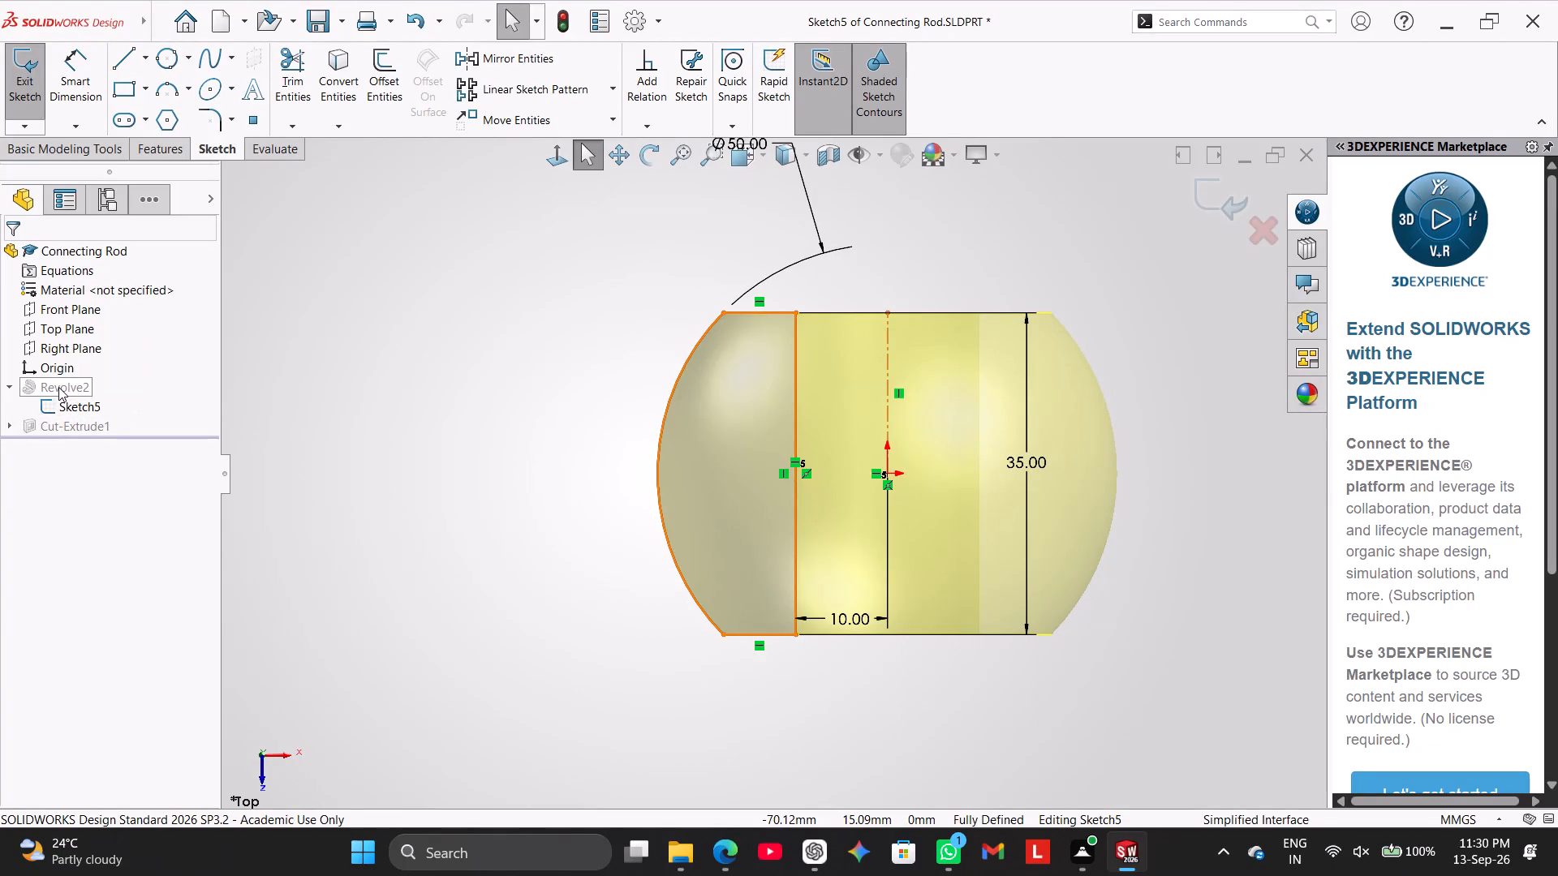
pyautogui.click(33, 101)
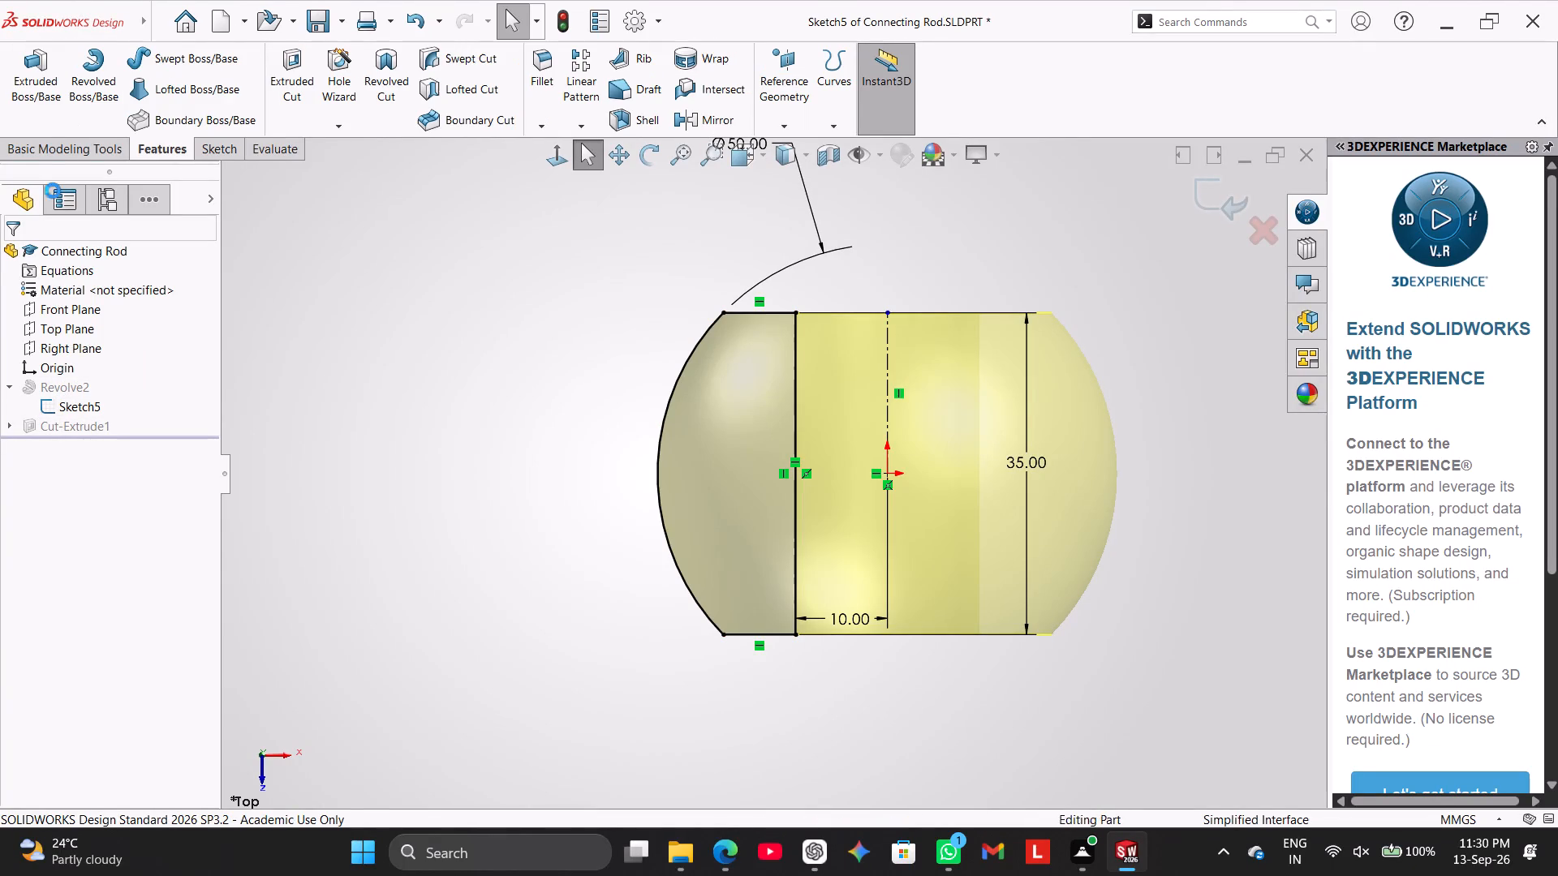
pyautogui.rightClick(75, 405)
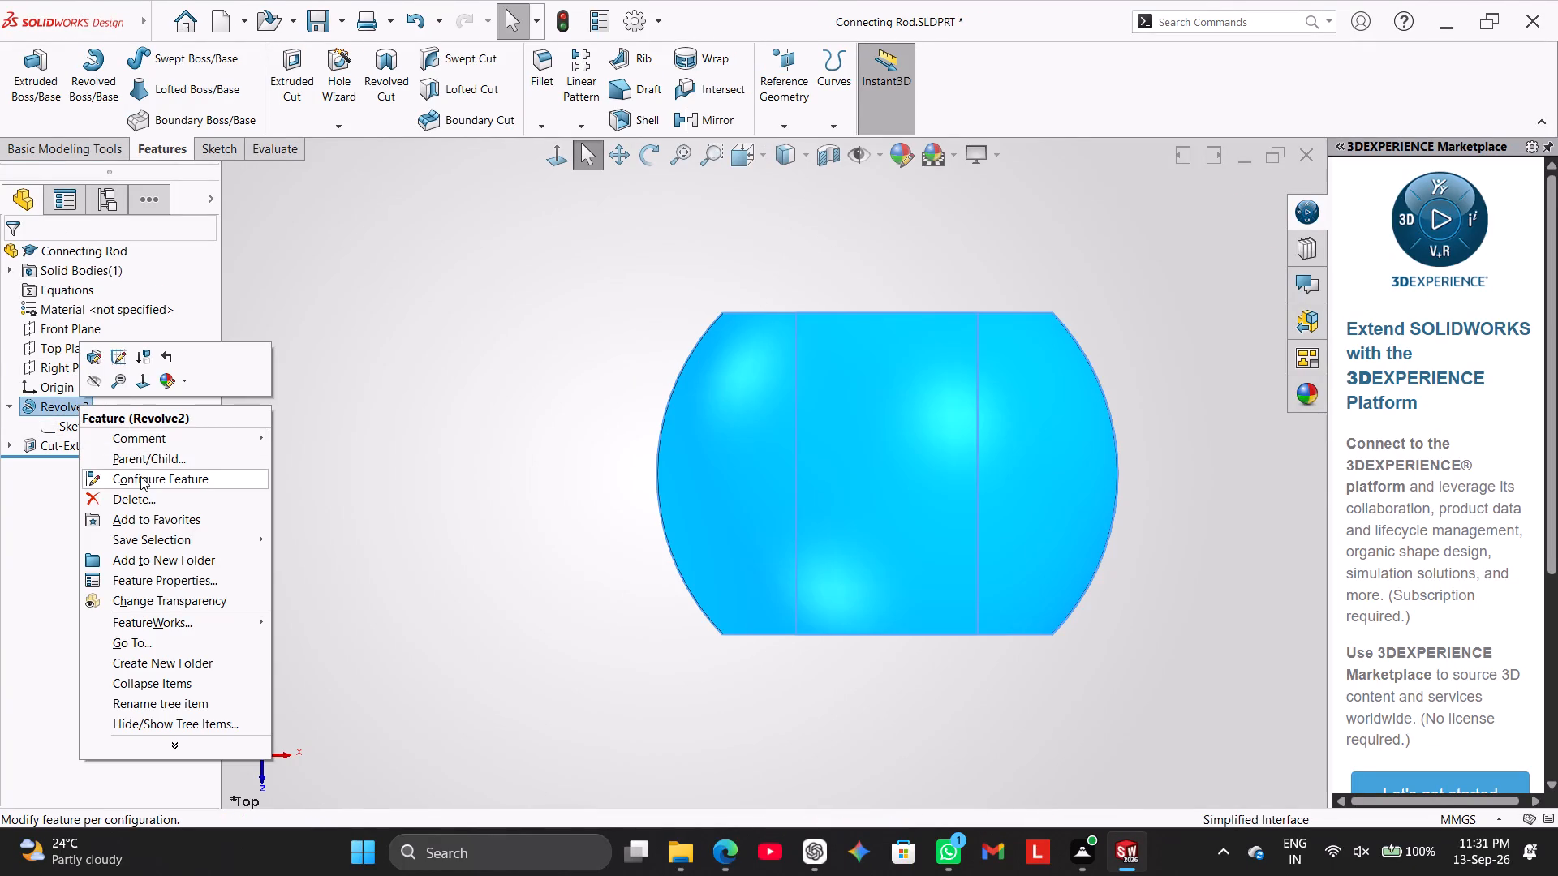
pyautogui.click(143, 490)
pyautogui.click(901, 303)
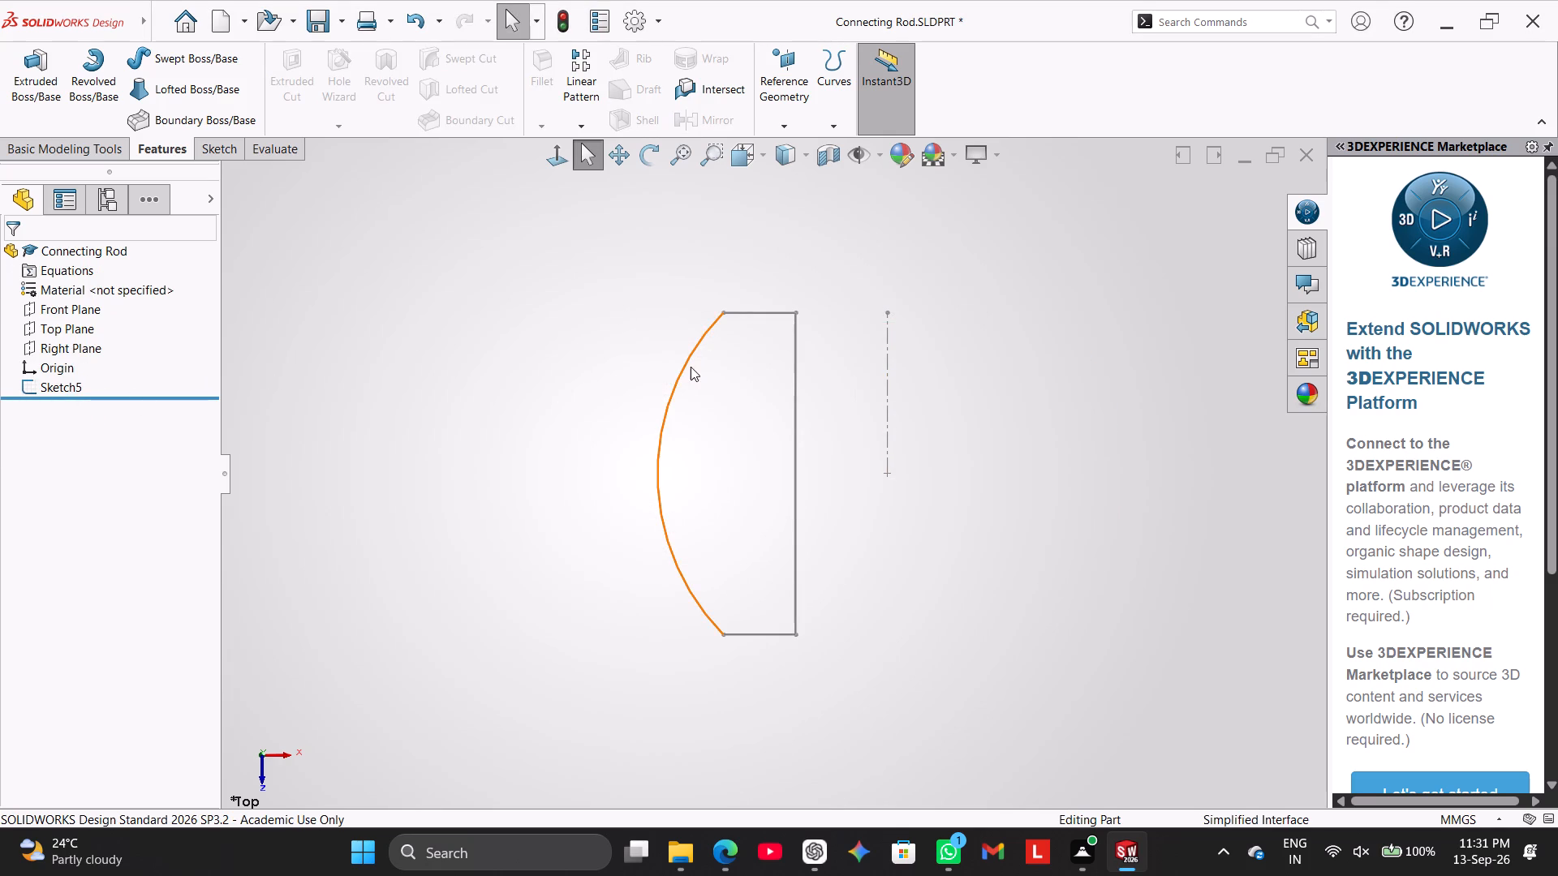
# Reopen Sketch5 for editing and delete the 10 mm dimension between the profile's straight vertical edge and the centreline.
pyautogui.doubleClick(686, 365)
pyautogui.scroll(3, 894, 363)
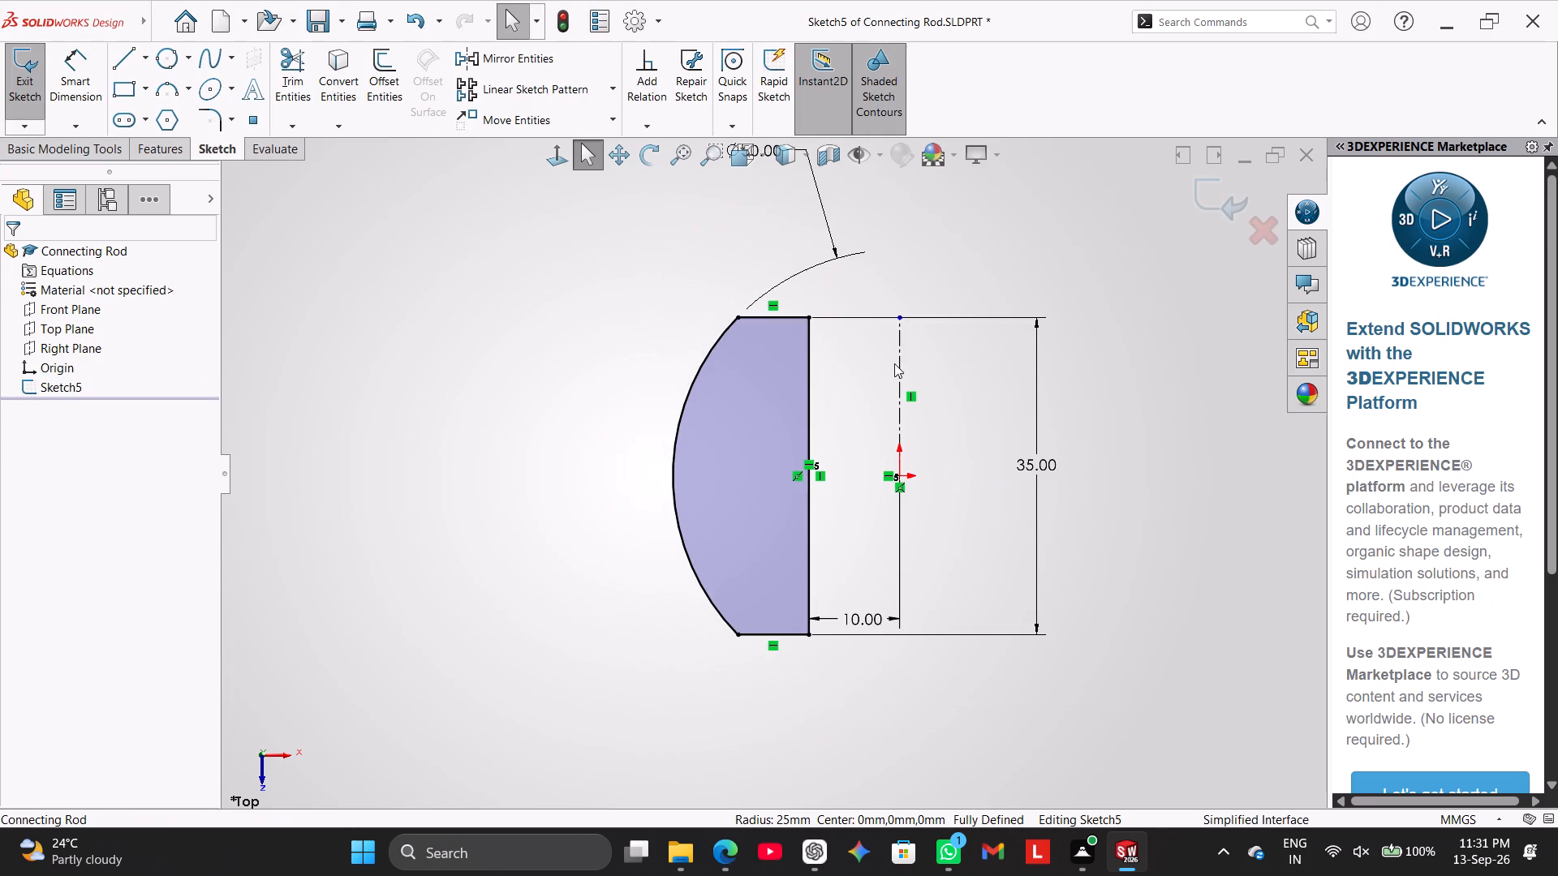
pyautogui.scroll(1, 902, 352)
pyautogui.scroll(-1, 1082, 378)
pyautogui.scroll(2, 1070, 376)
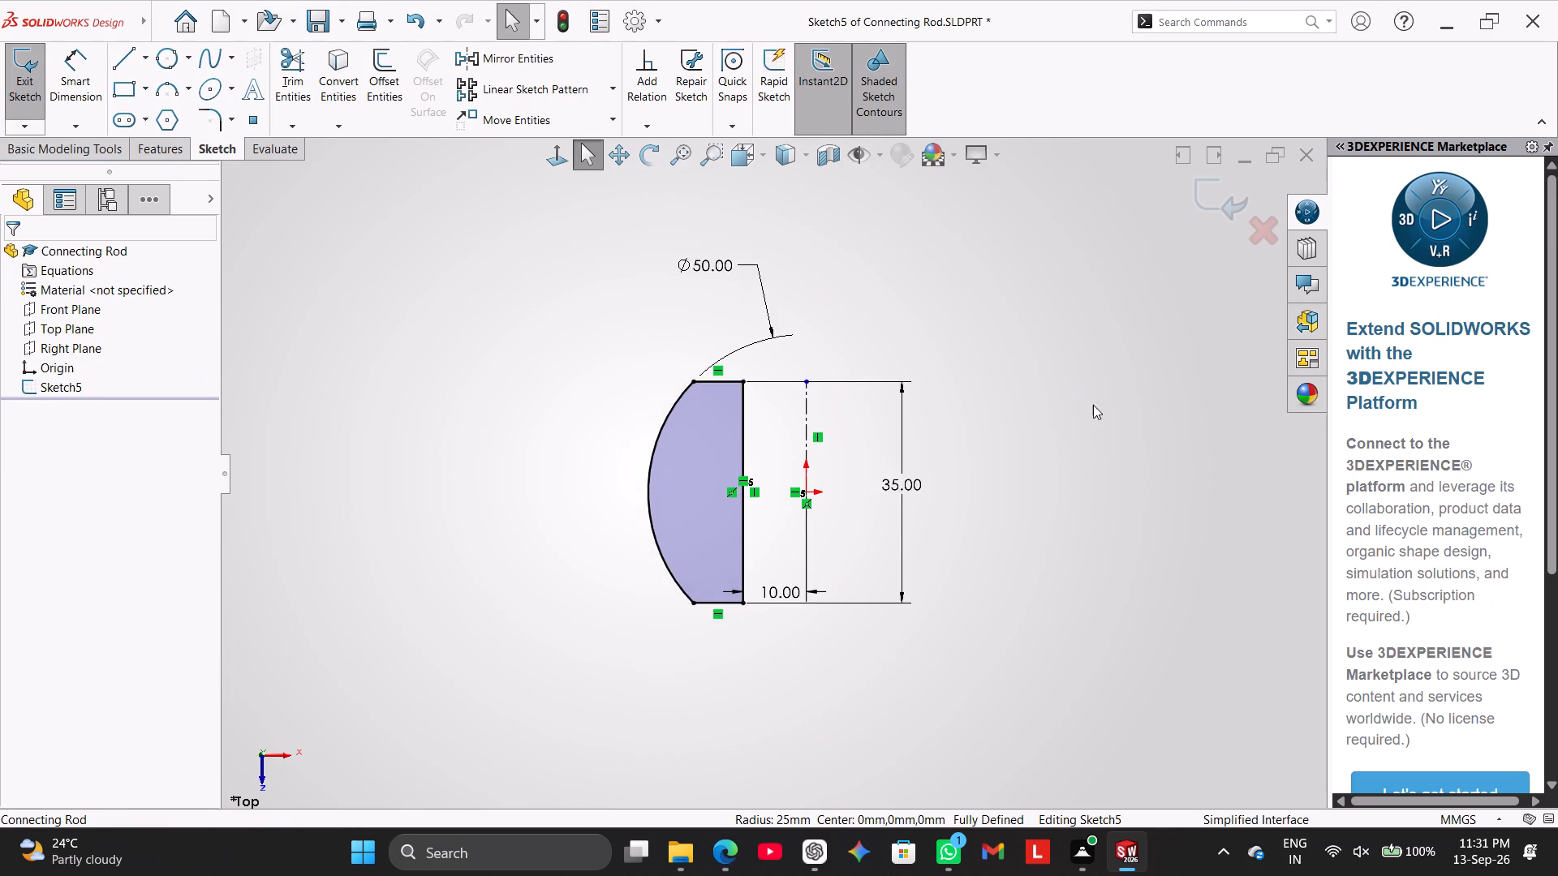
pyautogui.scroll(1, 1093, 401)
pyautogui.scroll(-2, 1029, 421)
pyautogui.scroll(1, 926, 389)
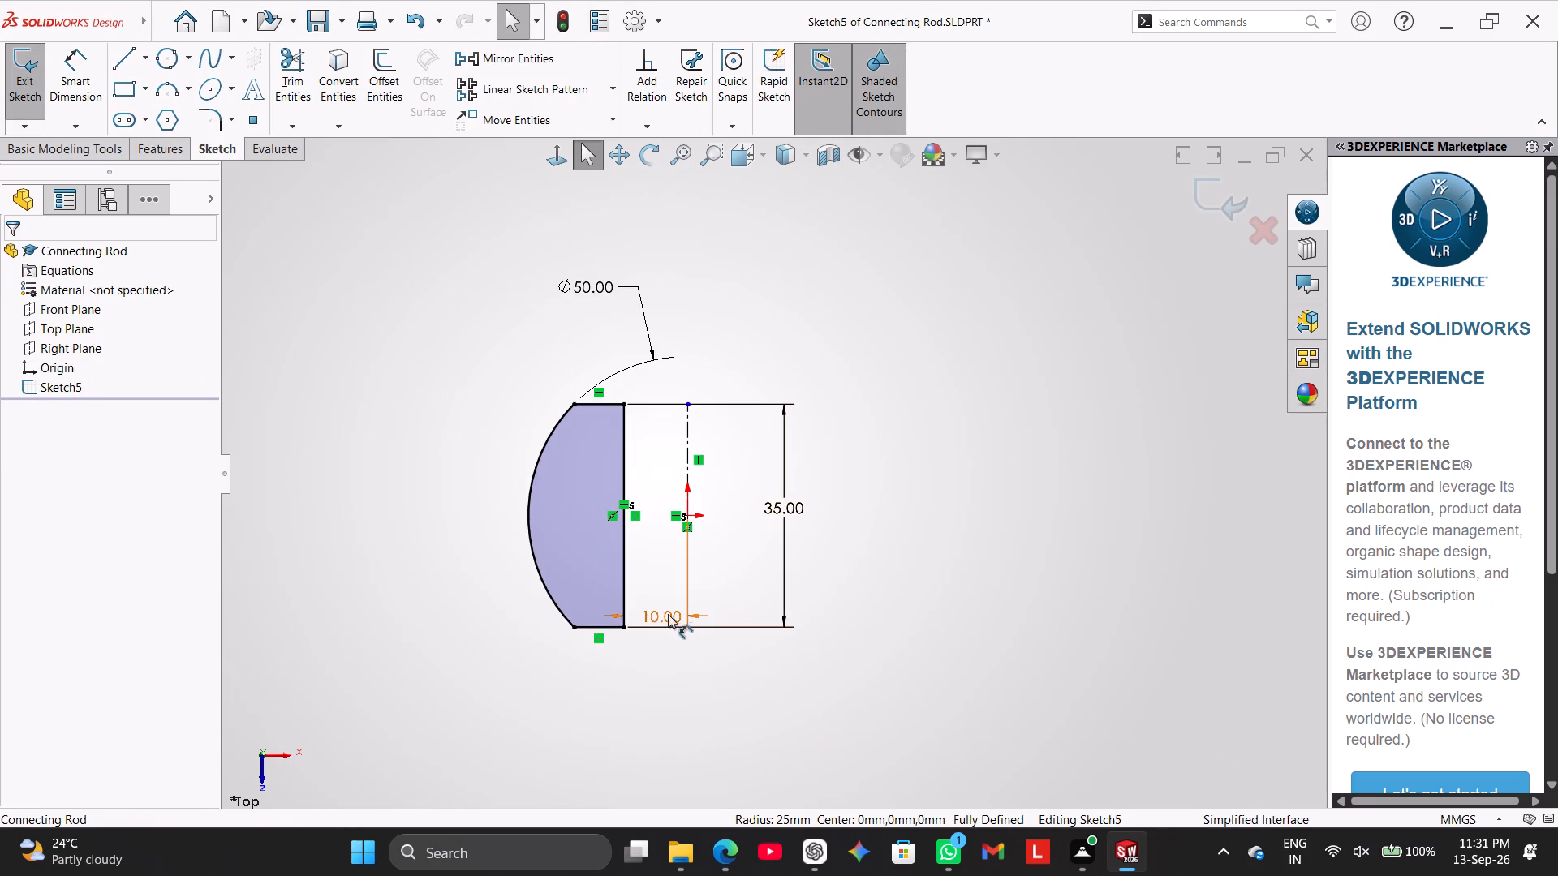
pyautogui.rightClick(662, 617)
pyautogui.click(1021, 520)
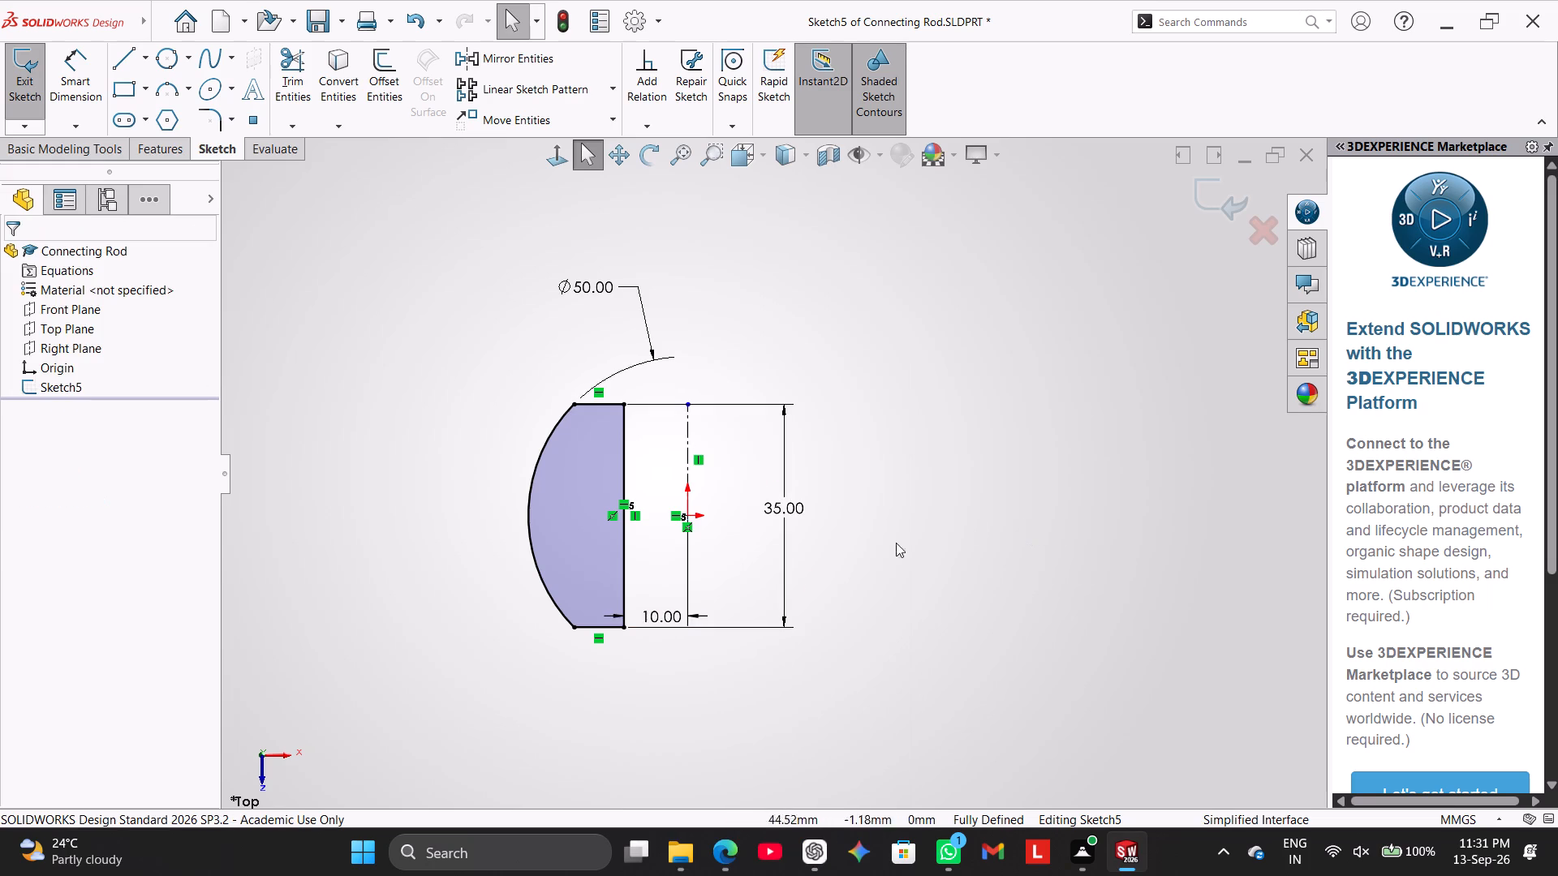
pyautogui.rightClick(666, 617)
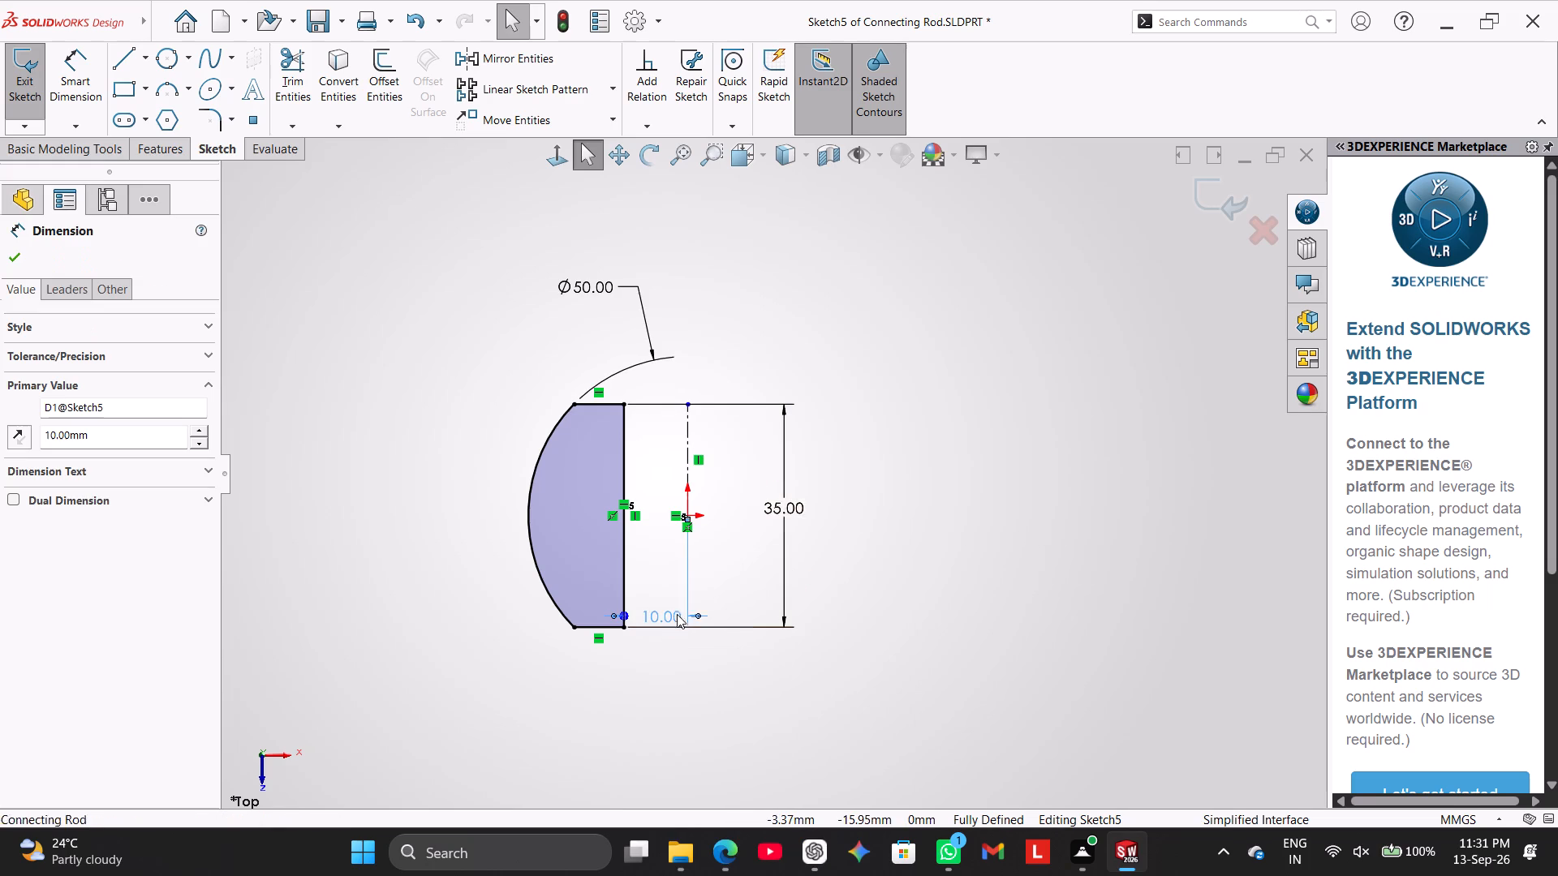
pyautogui.click(703, 638)
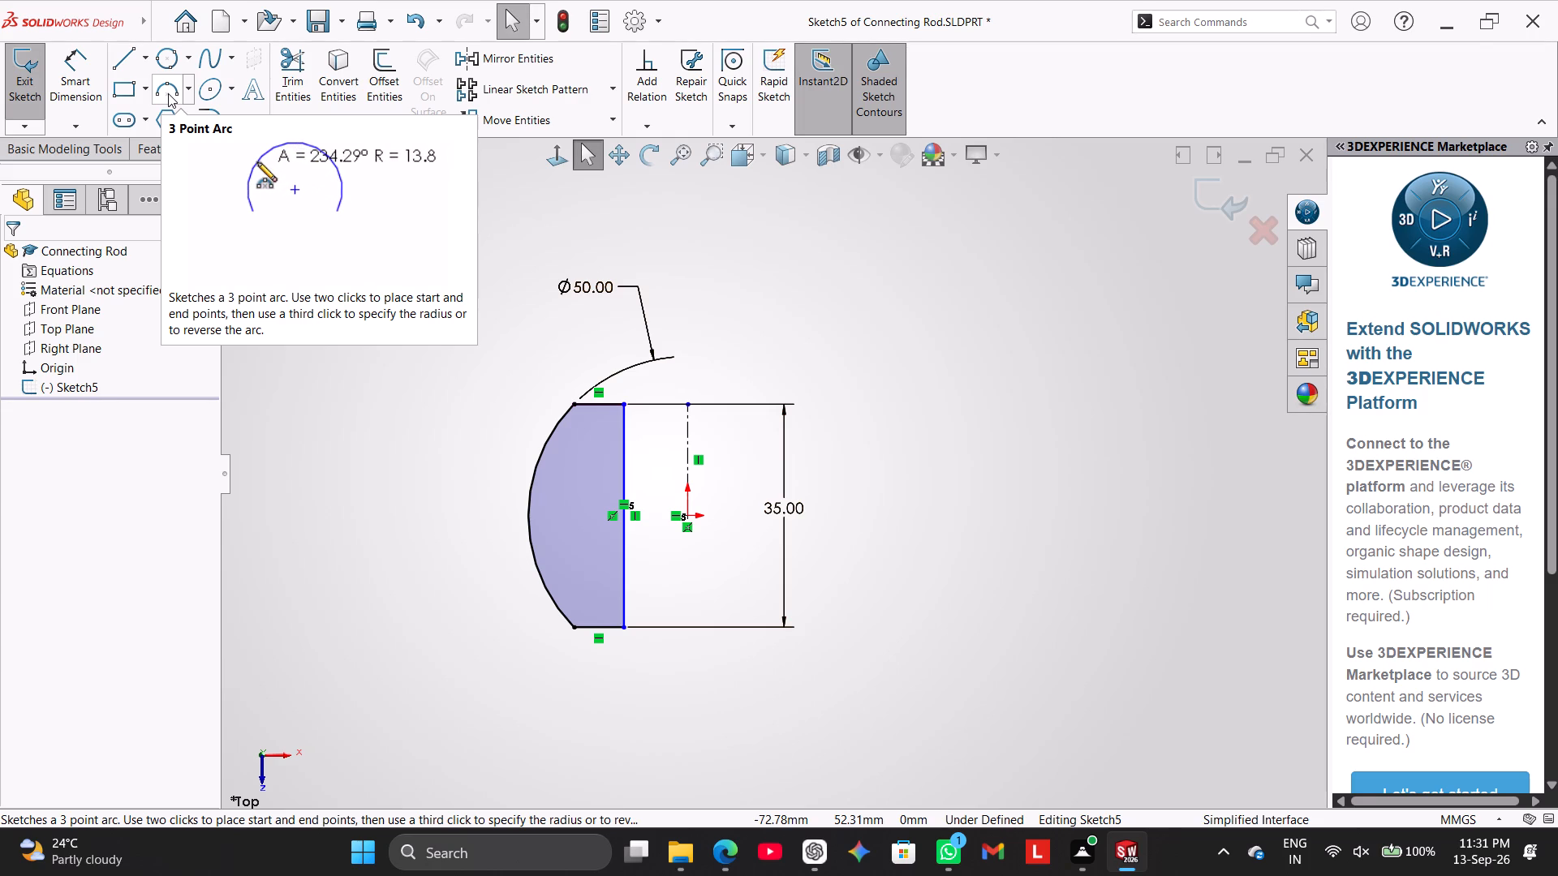
# Sketch a separate vertical line about 27.5 mm long, on the centreline's far side, about 70 mm from the profile's straight edge.
pyautogui.click(131, 53)
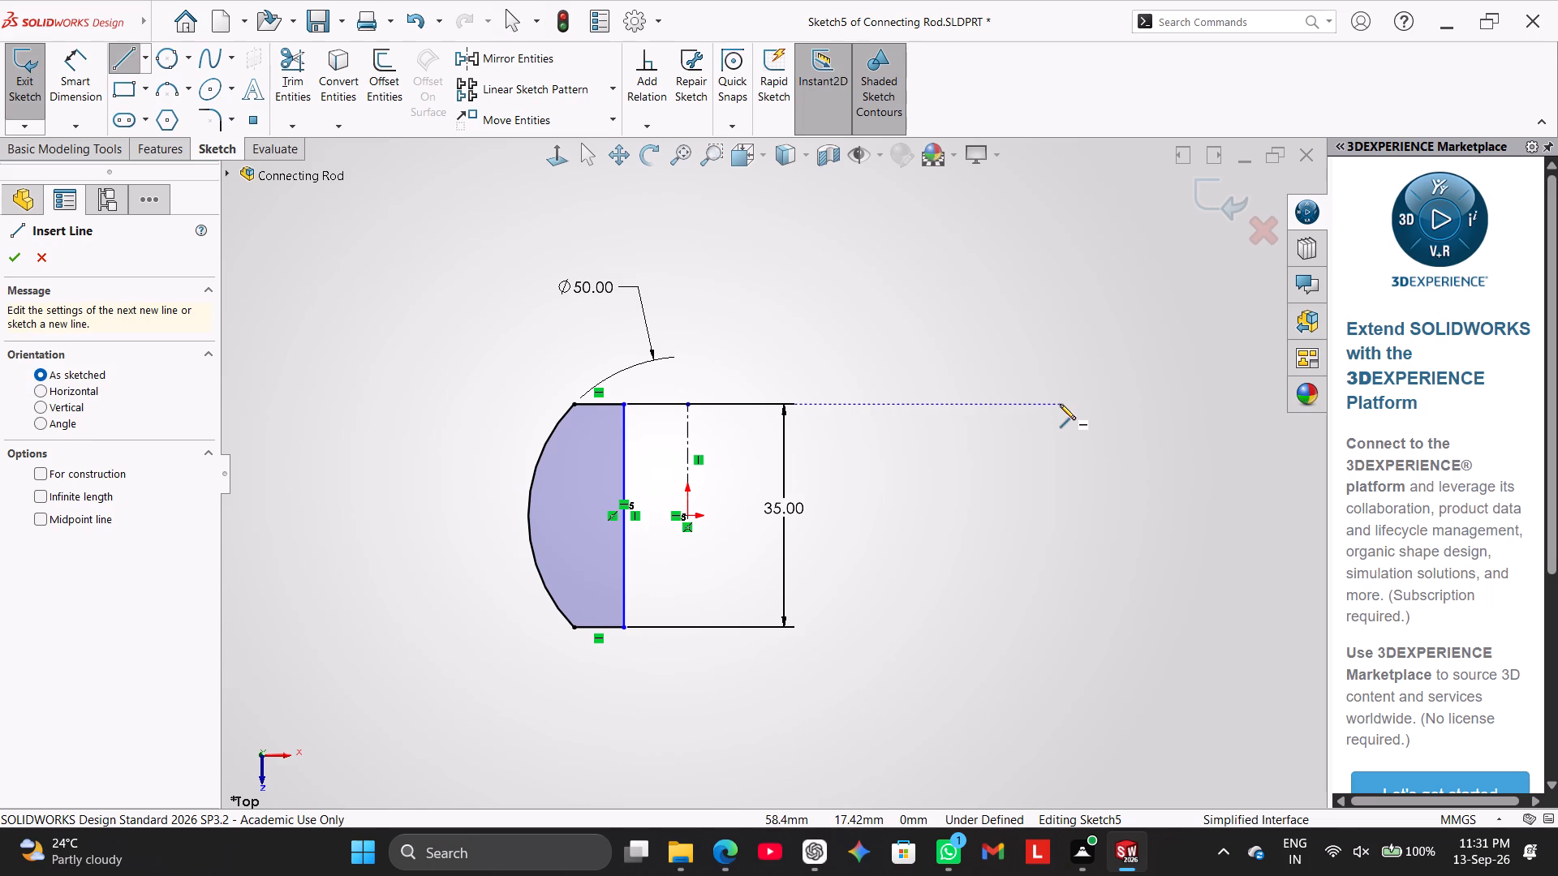
pyautogui.click(1073, 421)
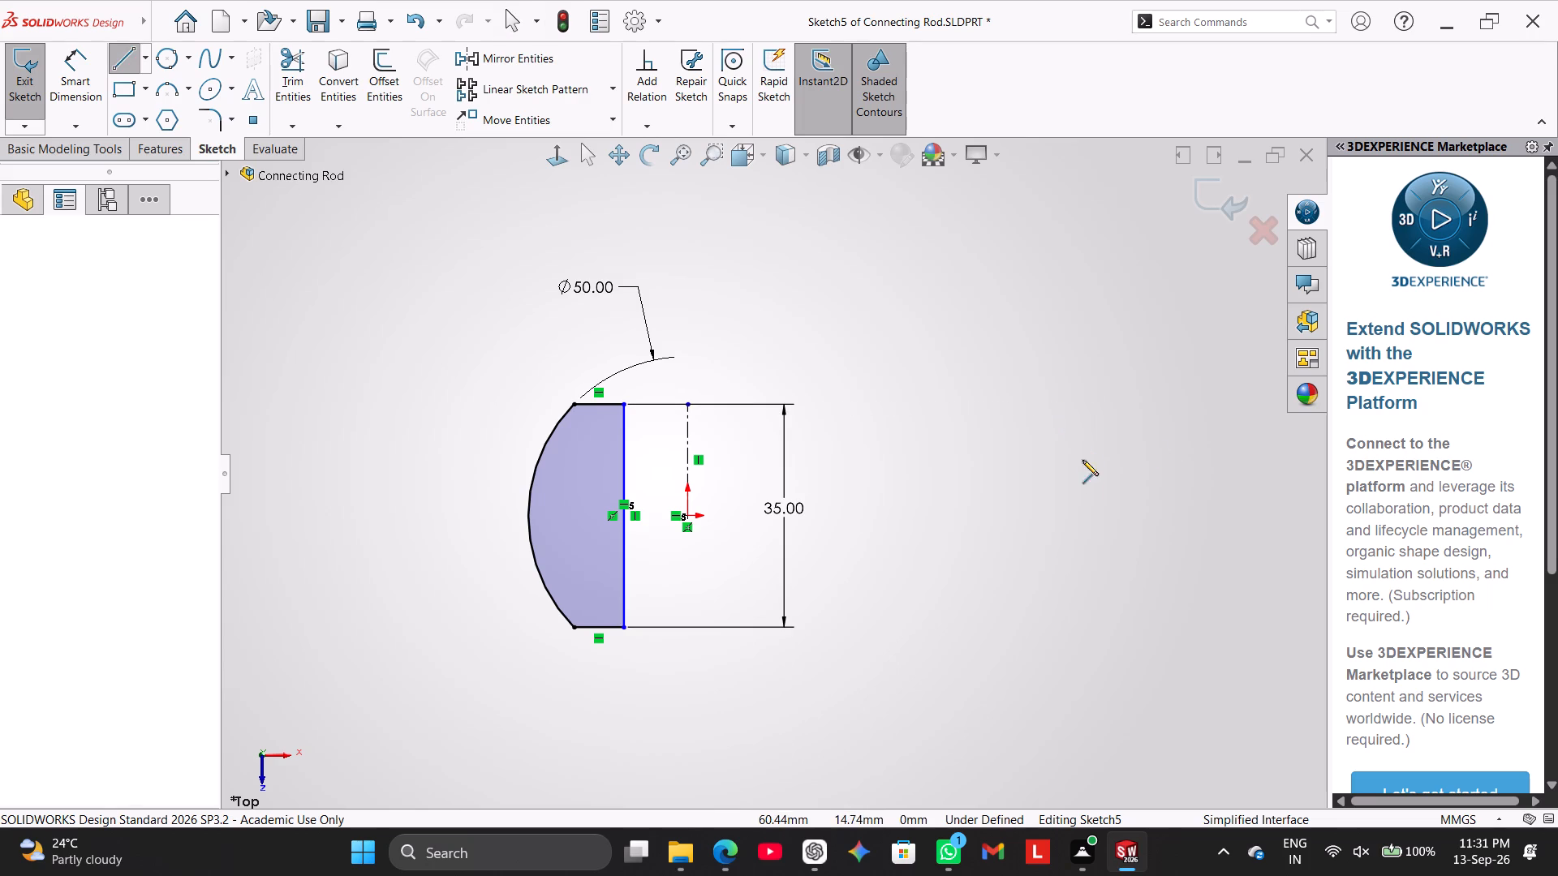
pyautogui.click(1078, 596)
pyautogui.rightClick(1151, 469)
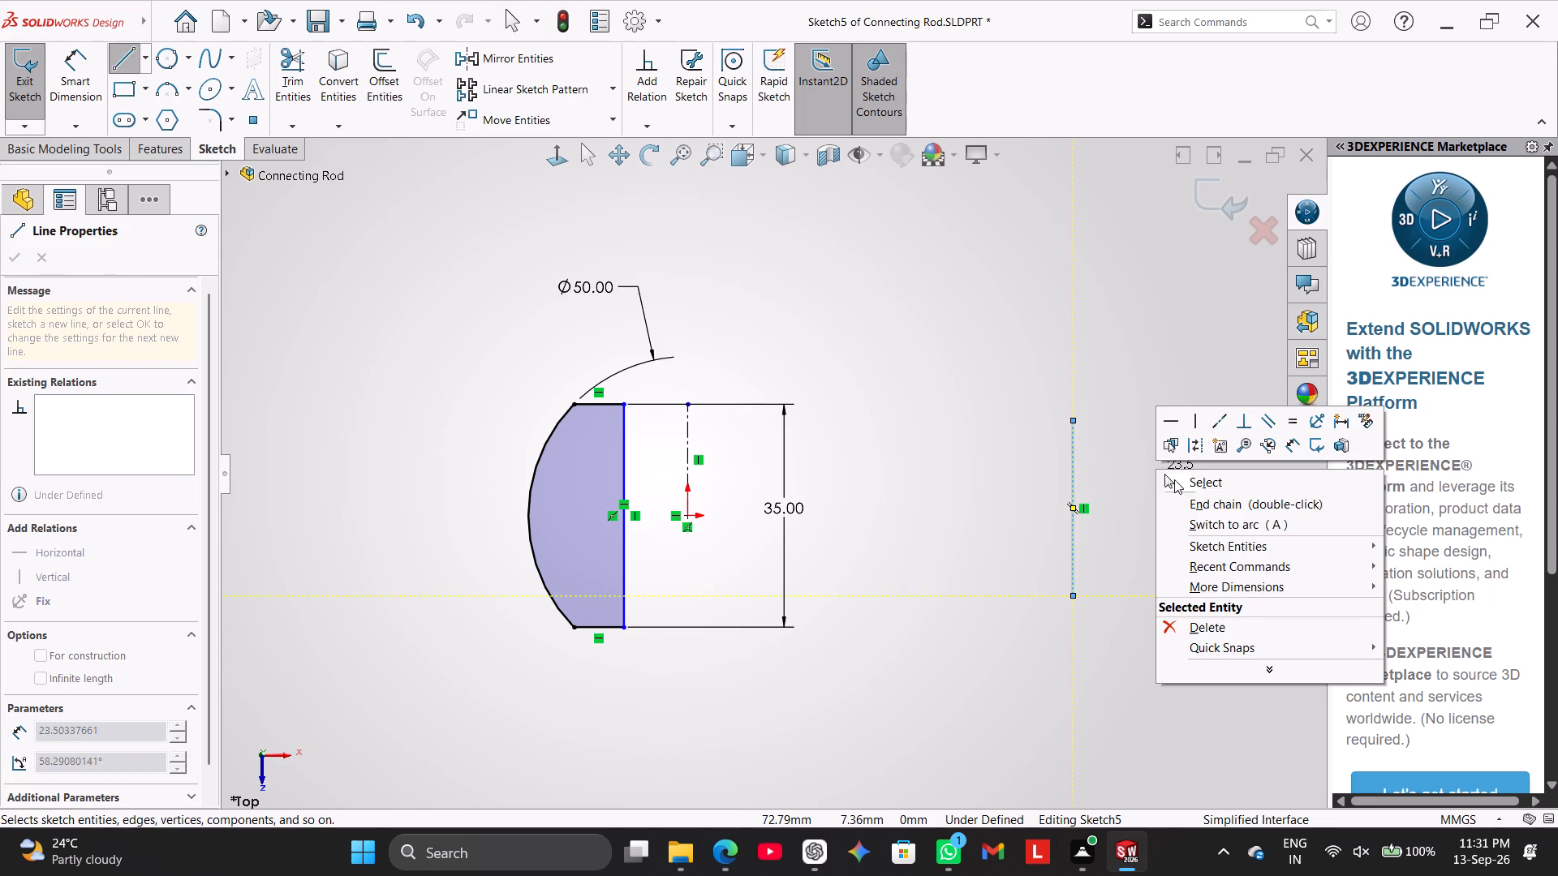
pyautogui.click(1183, 487)
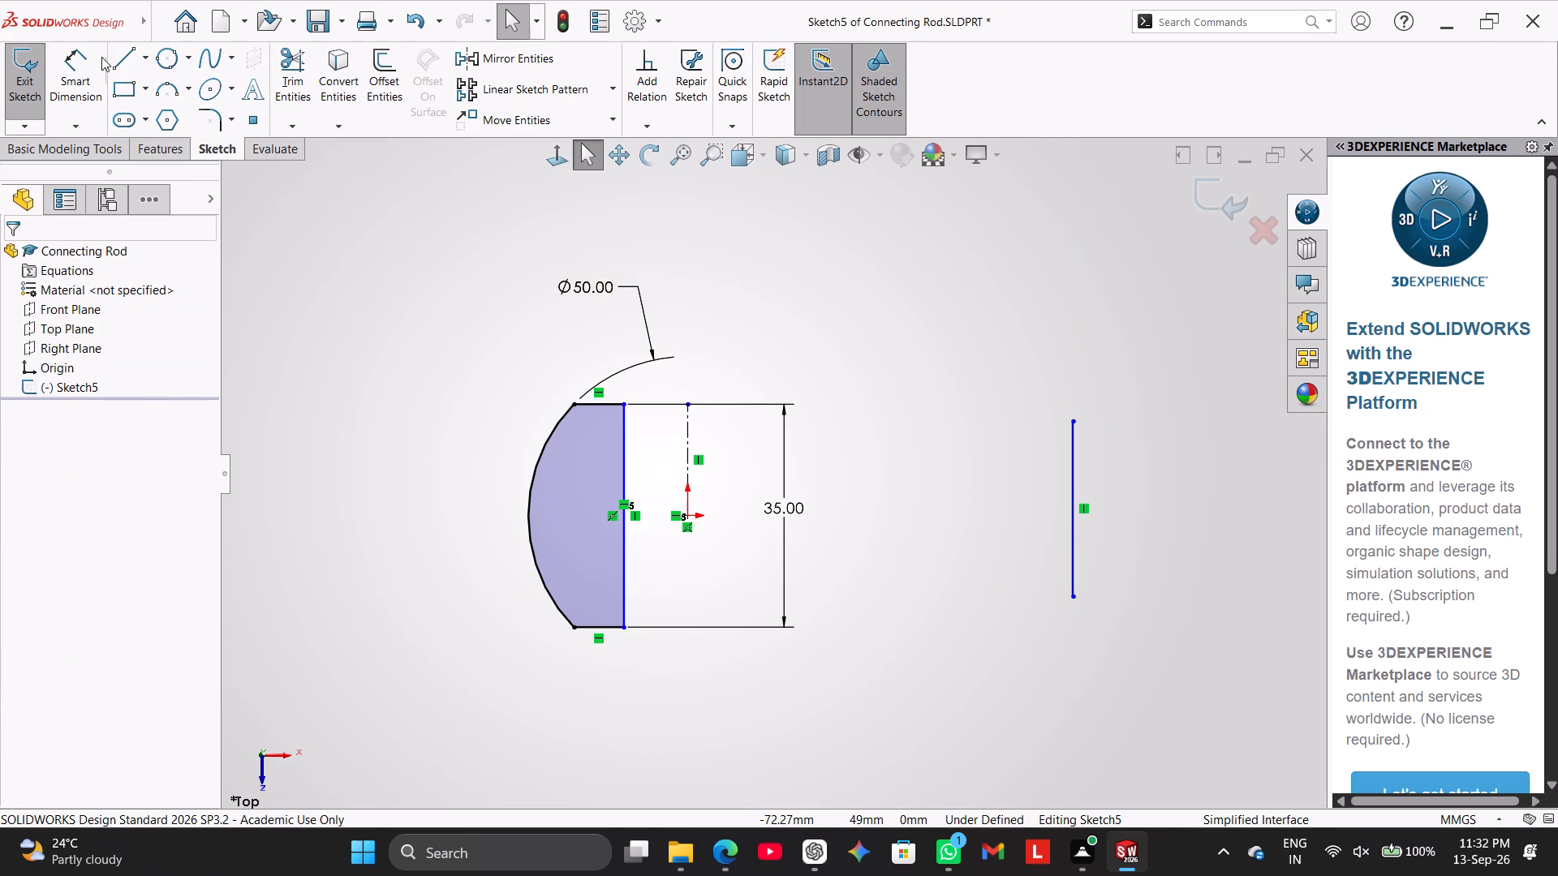
# Dimension the distance between the profile's straight vertical edge and the separate vertical line as 122.70 mm.
pyautogui.click(97, 62)
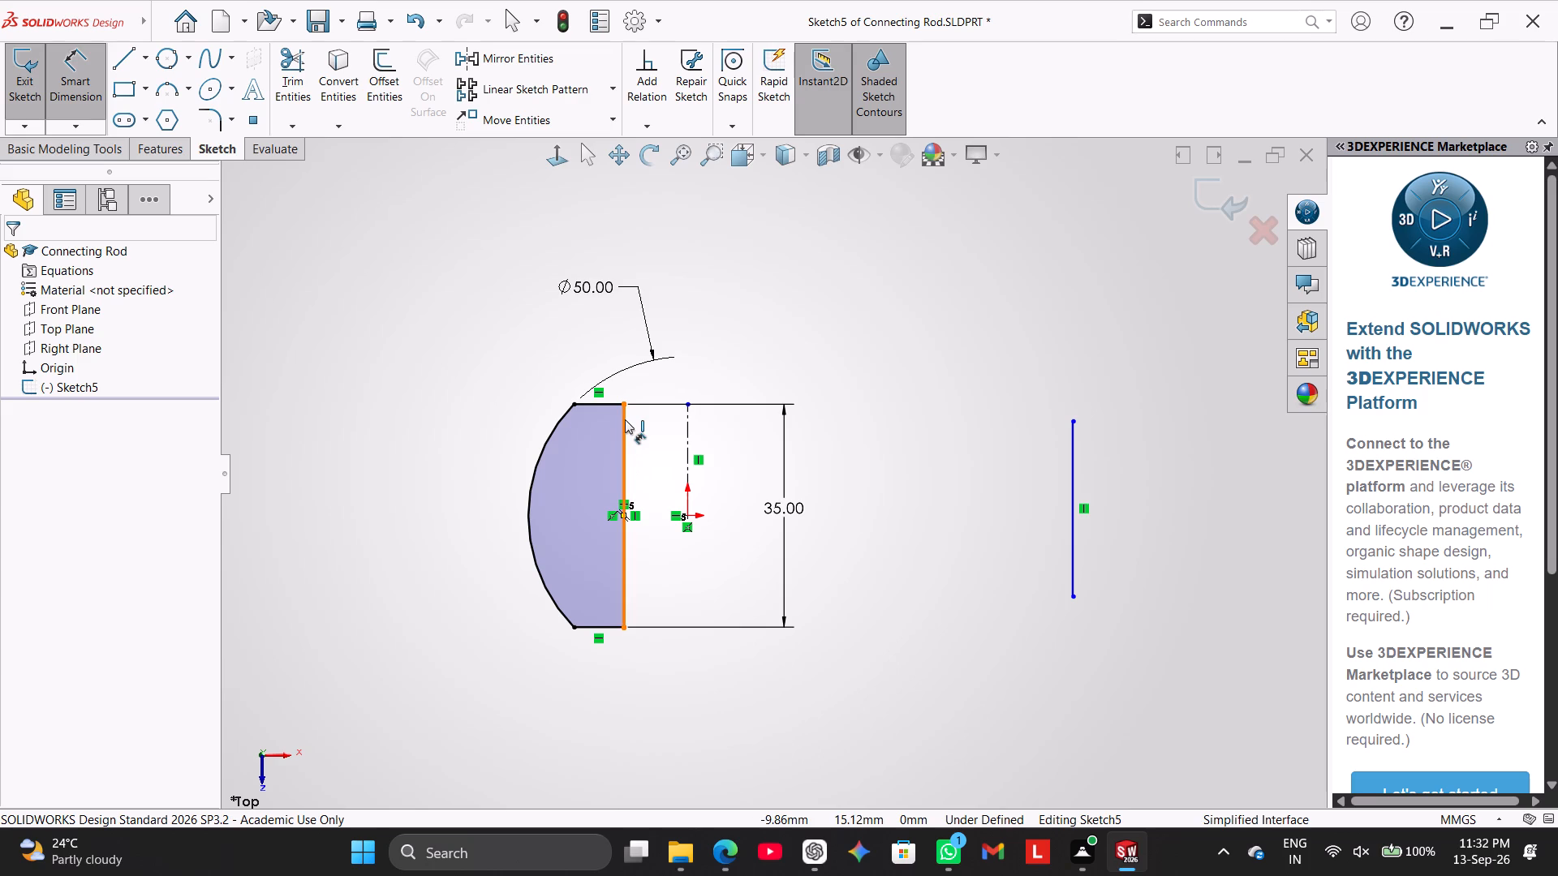
pyautogui.click(623, 424)
pyautogui.click(1074, 460)
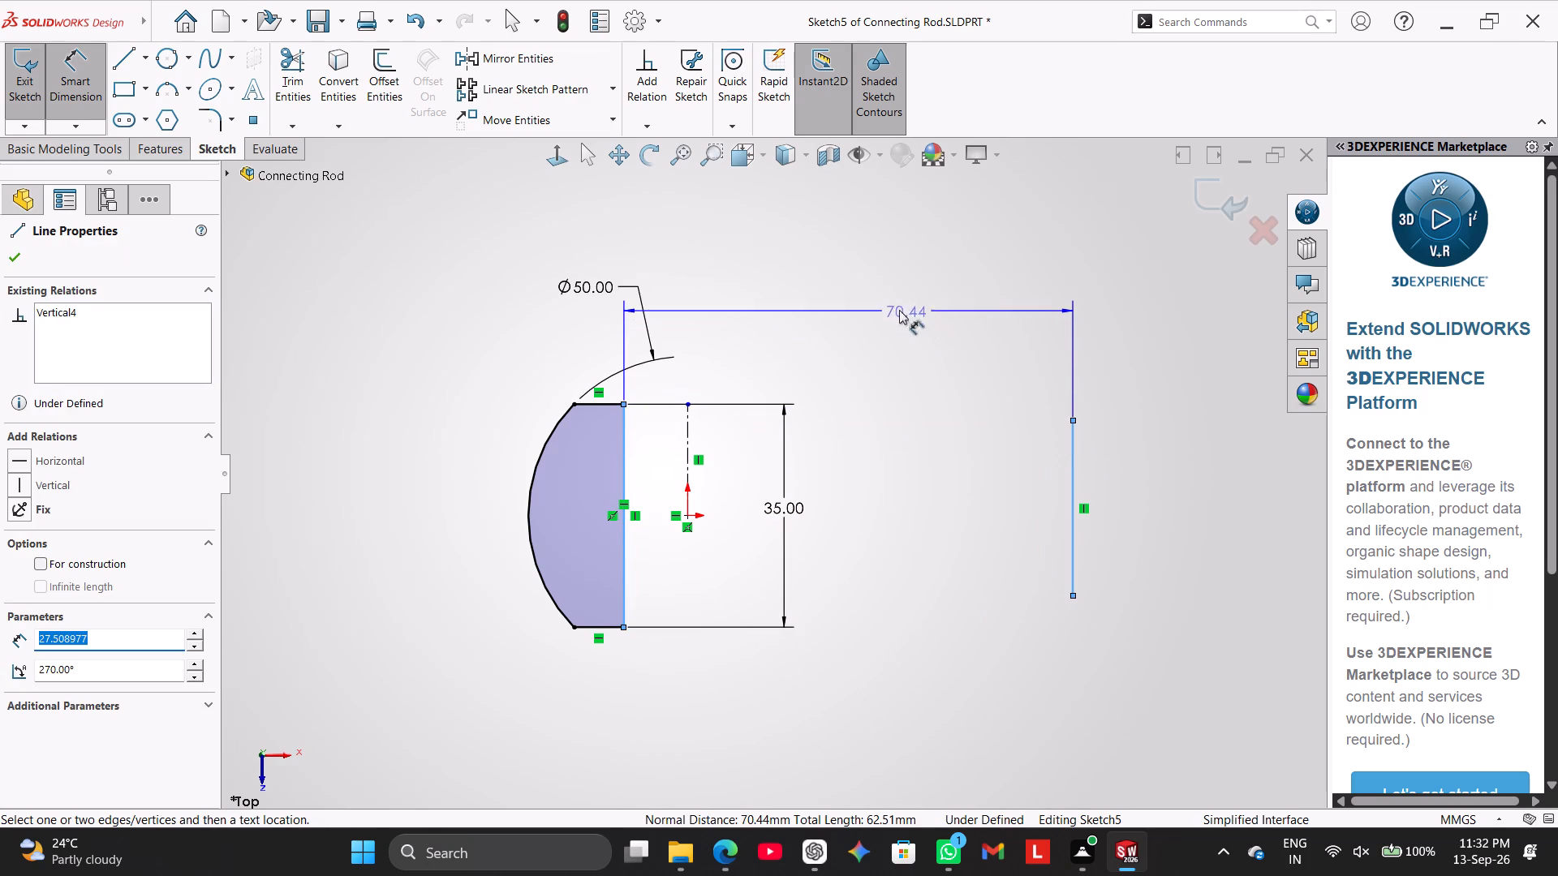
pyautogui.click(863, 306)
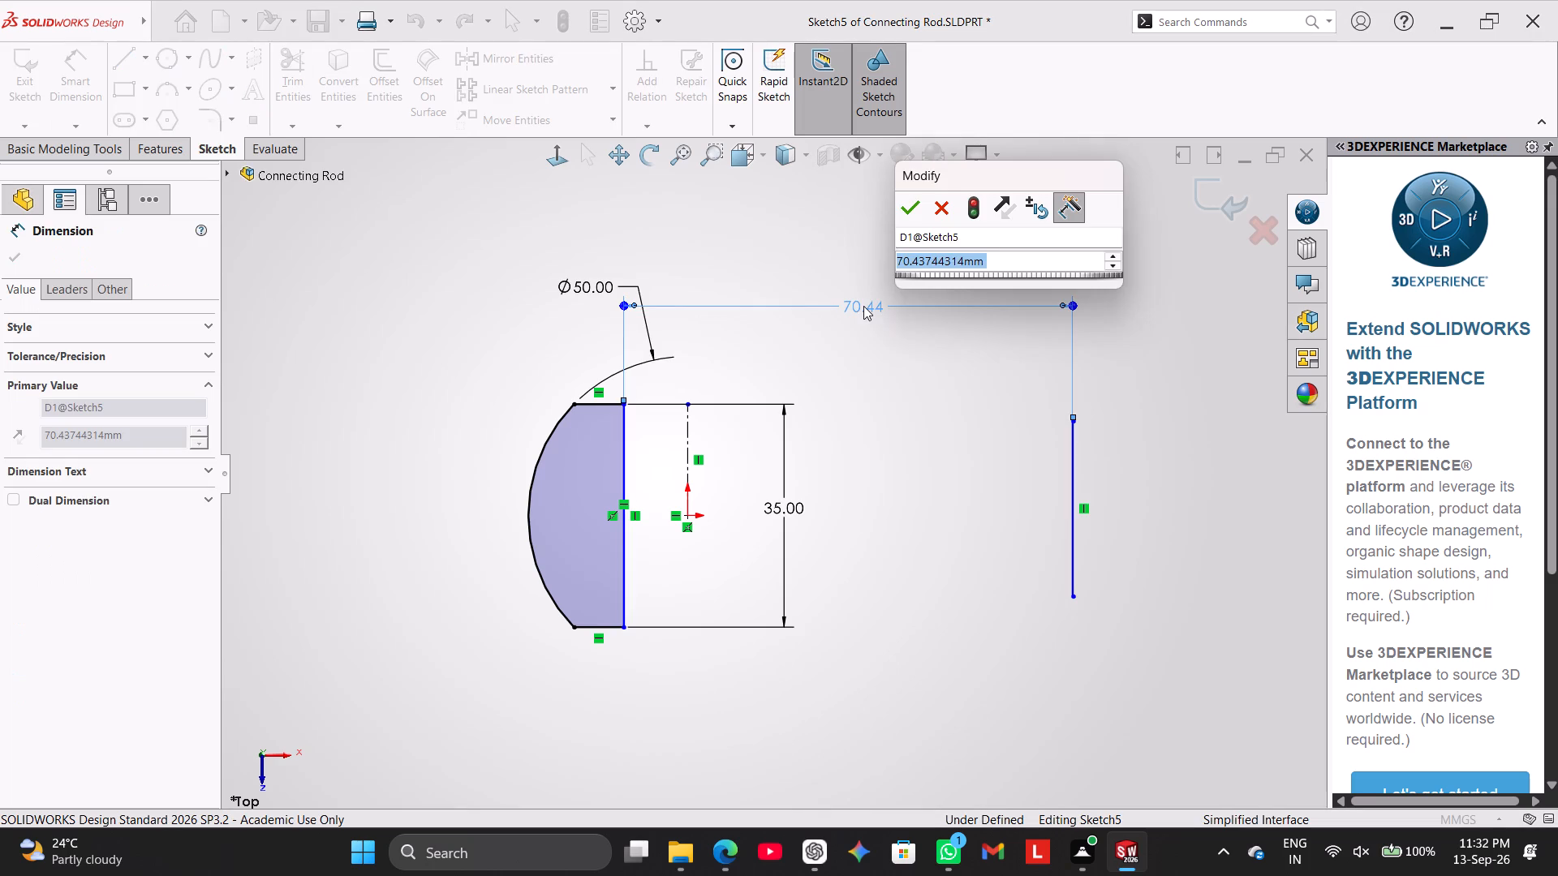
pyautogui.write('122')
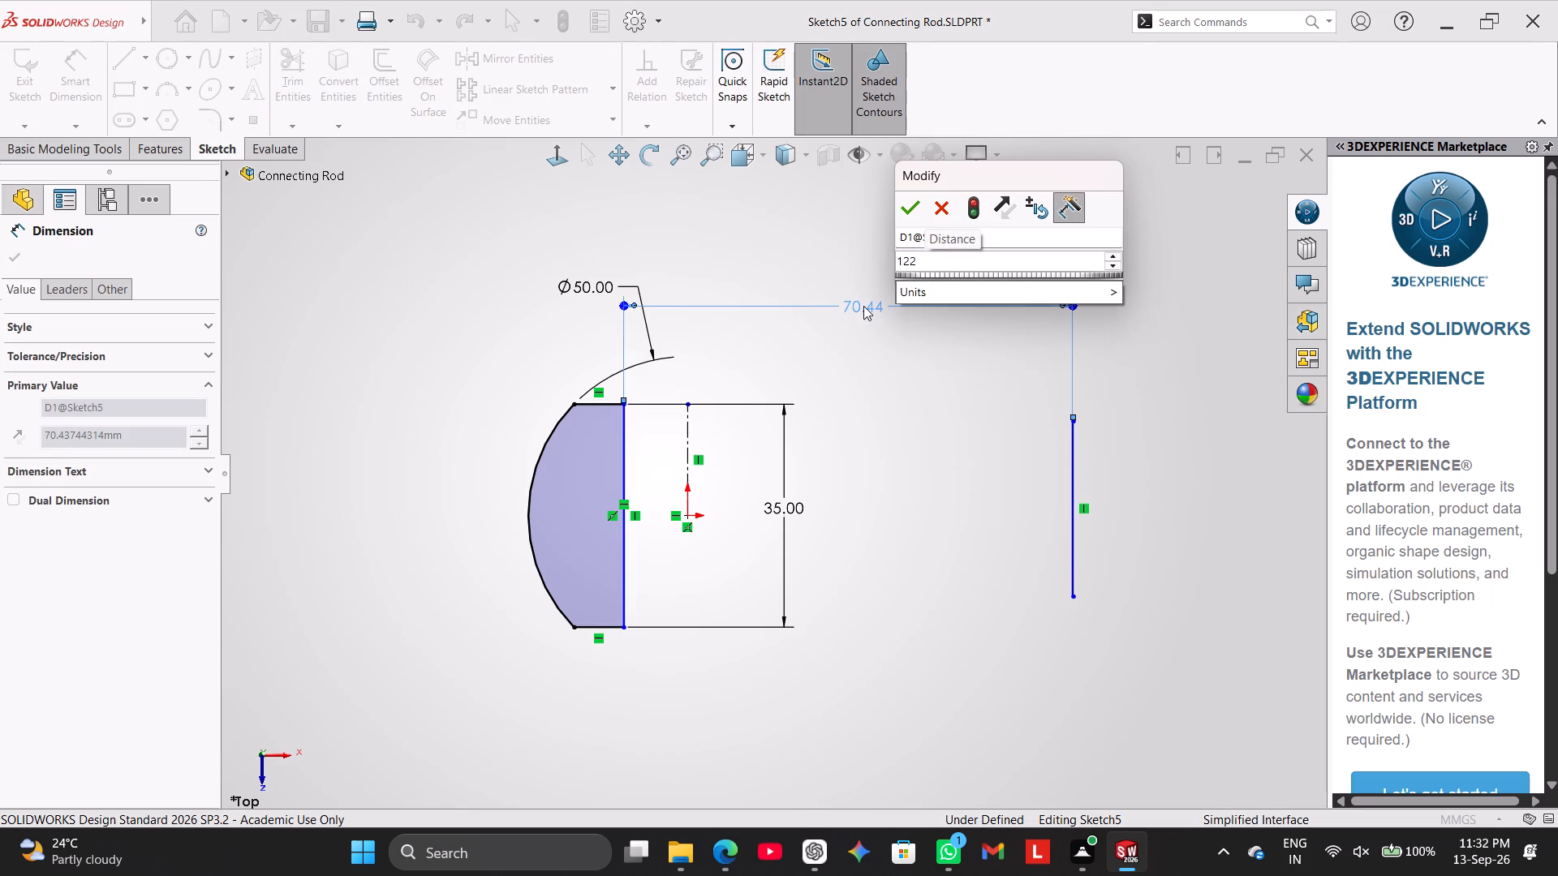
pyautogui.press('.')
pyautogui.write('70')
pyautogui.press('Return')
pyautogui.click(1000, 418)
pyautogui.scroll(2, 1021, 410)
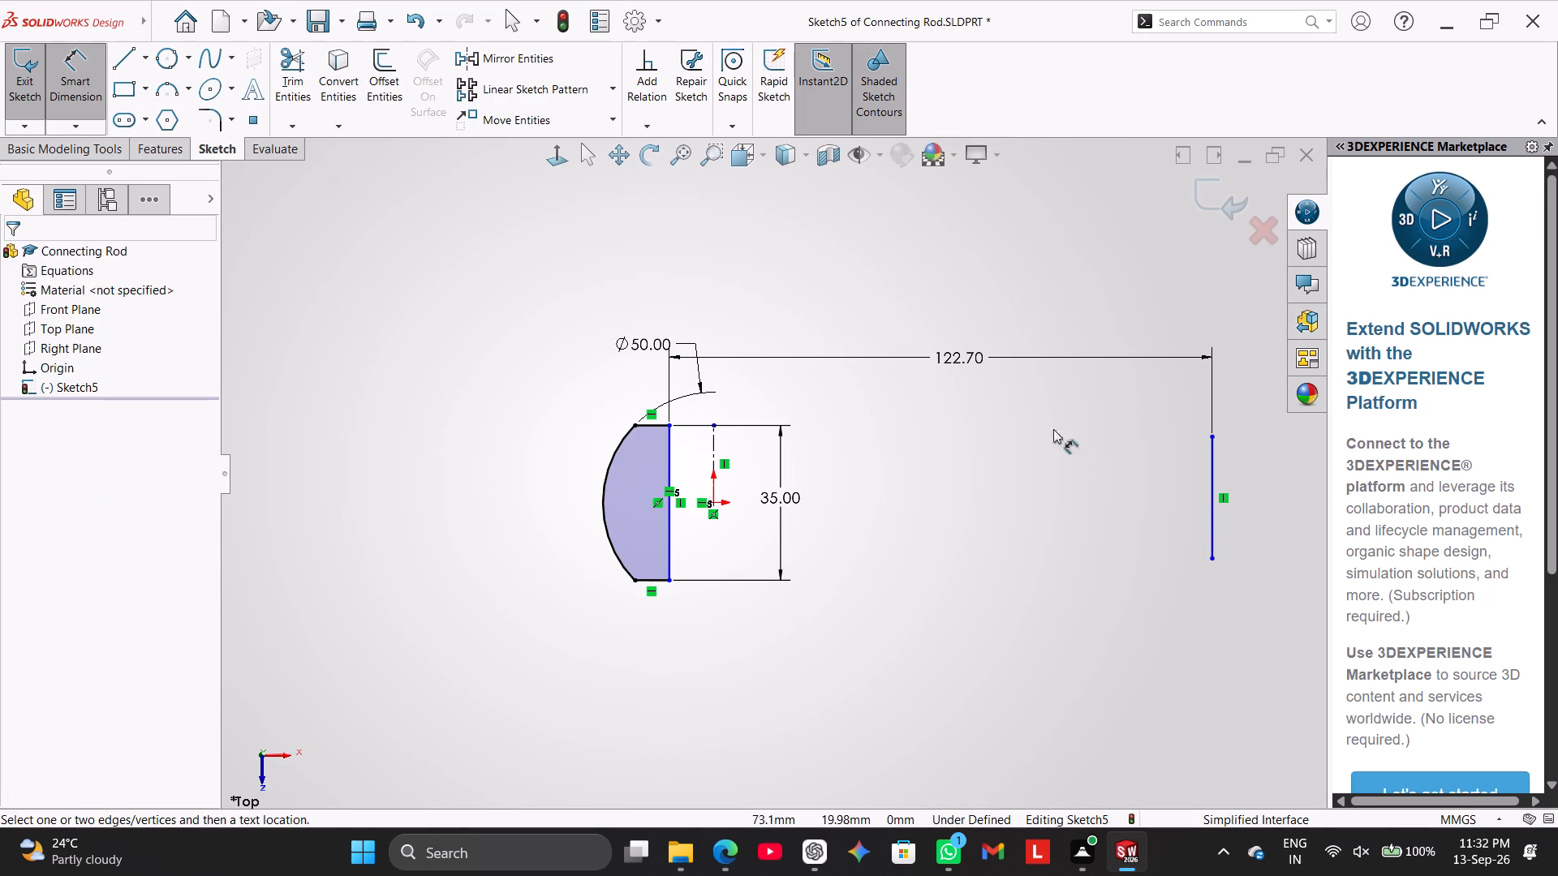
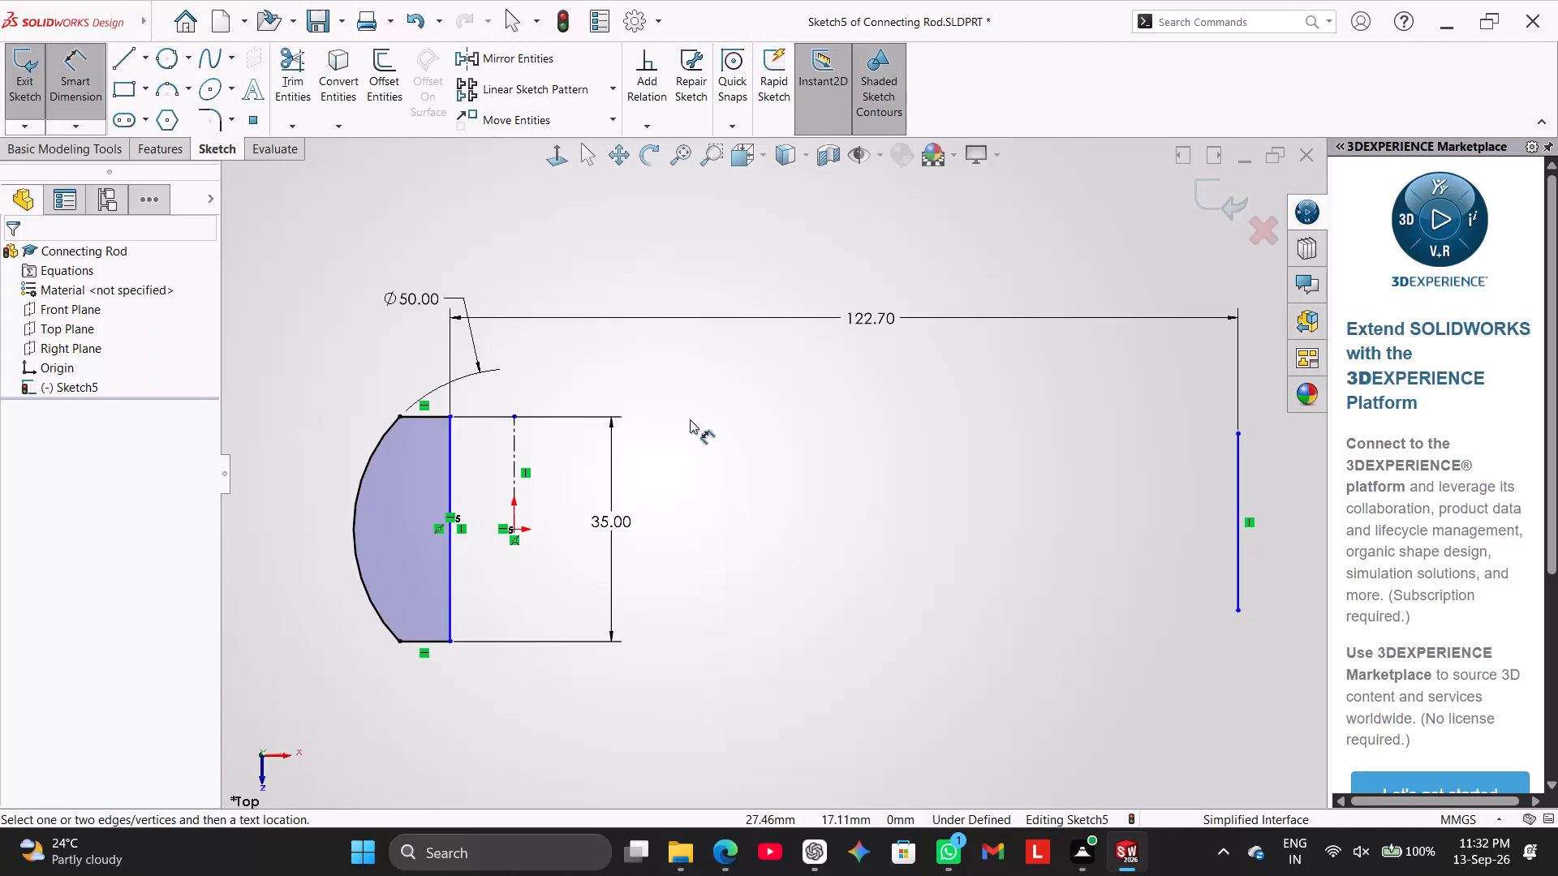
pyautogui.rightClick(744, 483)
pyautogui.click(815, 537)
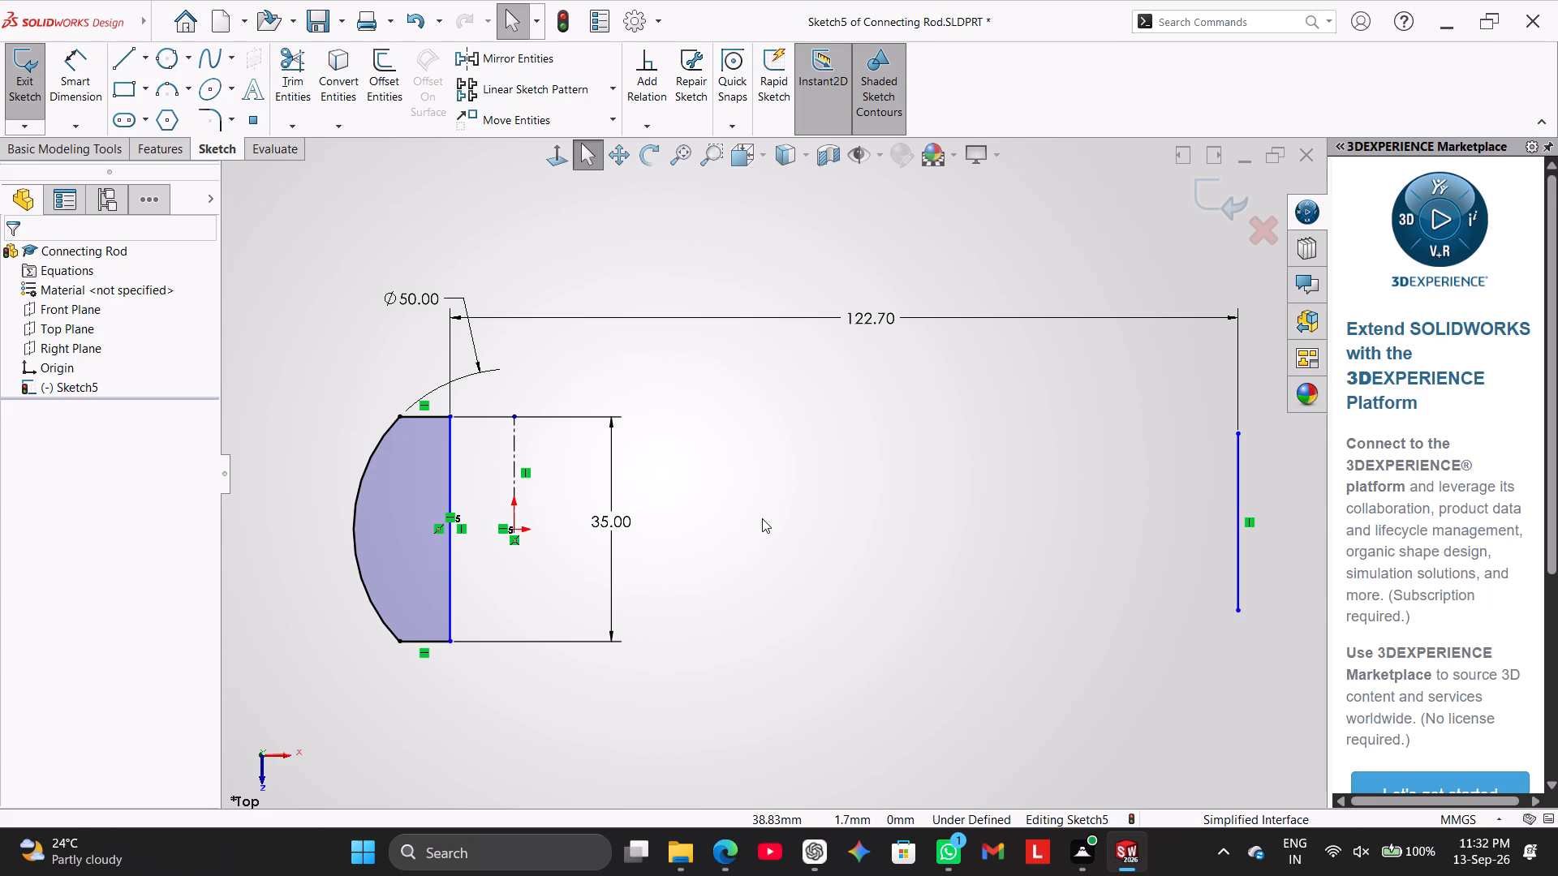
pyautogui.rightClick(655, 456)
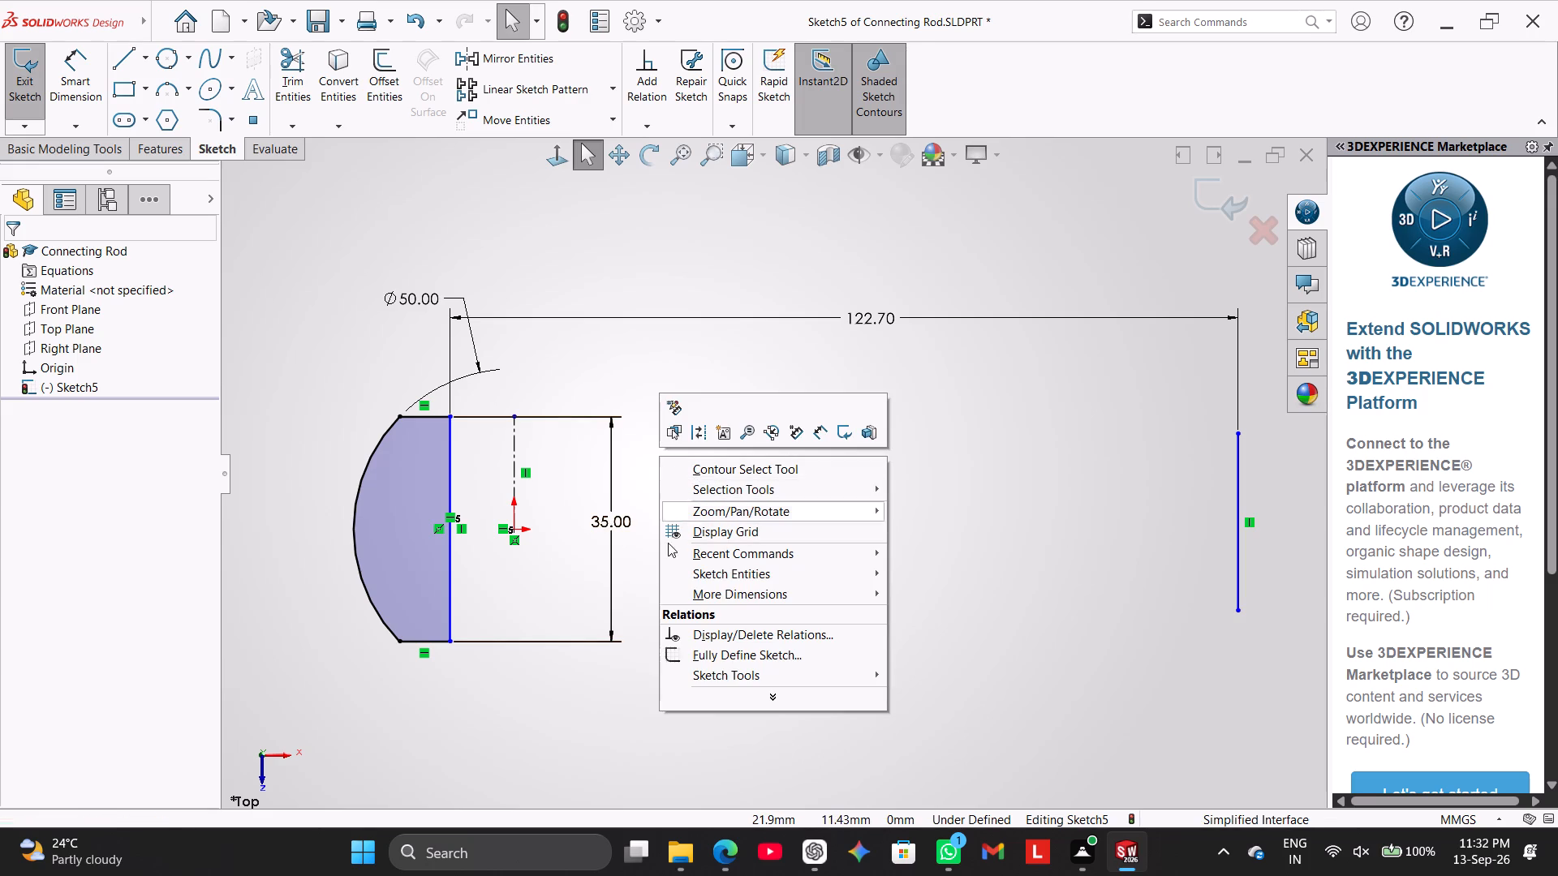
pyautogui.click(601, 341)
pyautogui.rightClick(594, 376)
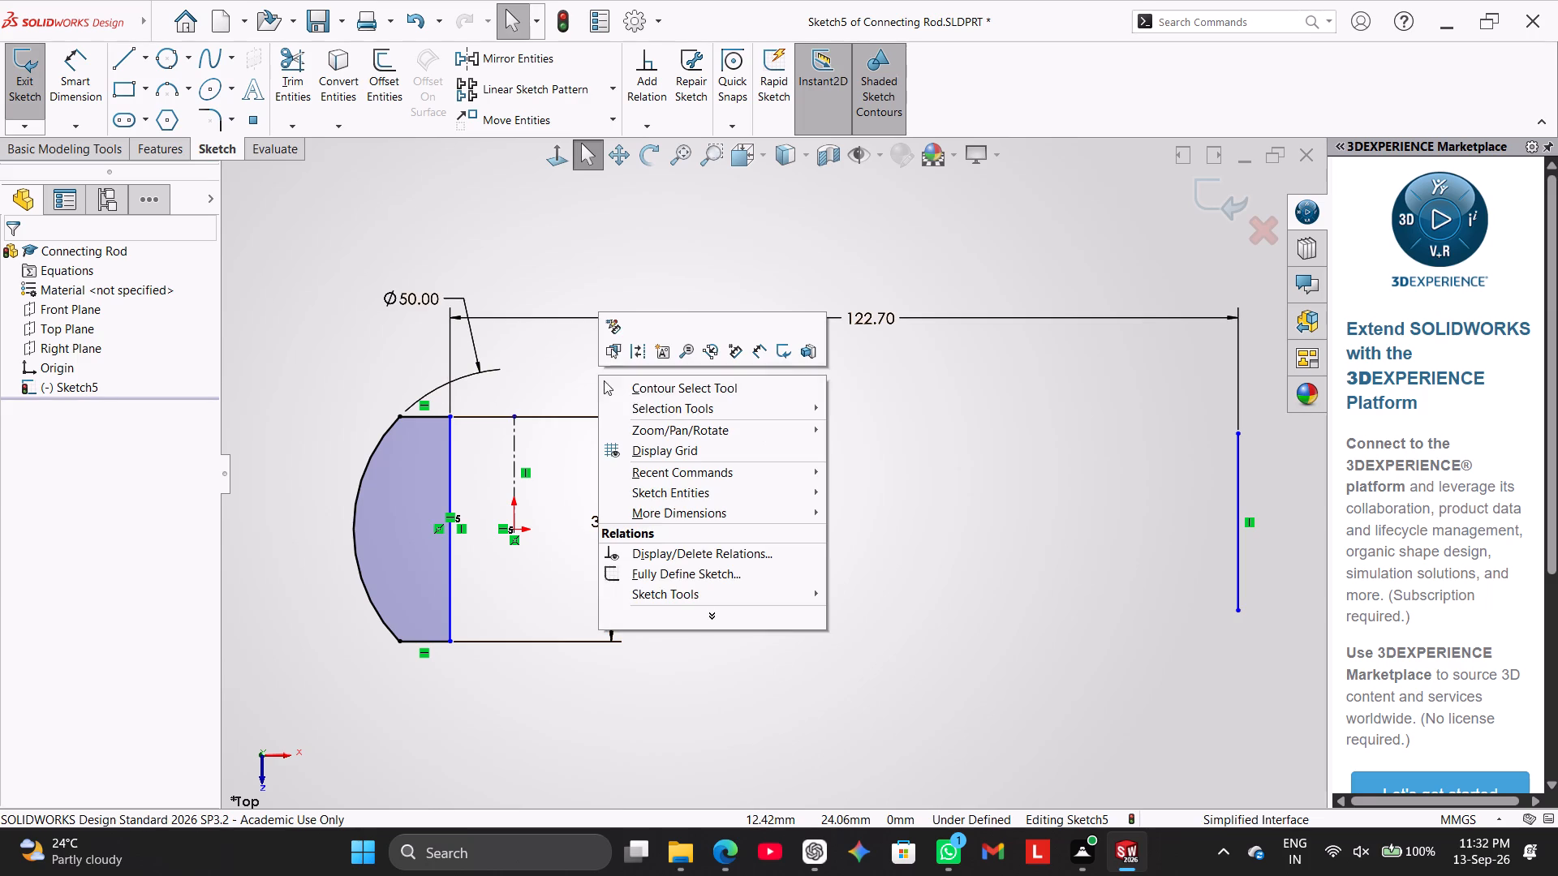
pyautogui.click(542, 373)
# Sketch a construction centreline about 112.7 mm long from the origin to the midpoint of the separate vertical line.
pyautogui.click(146, 63)
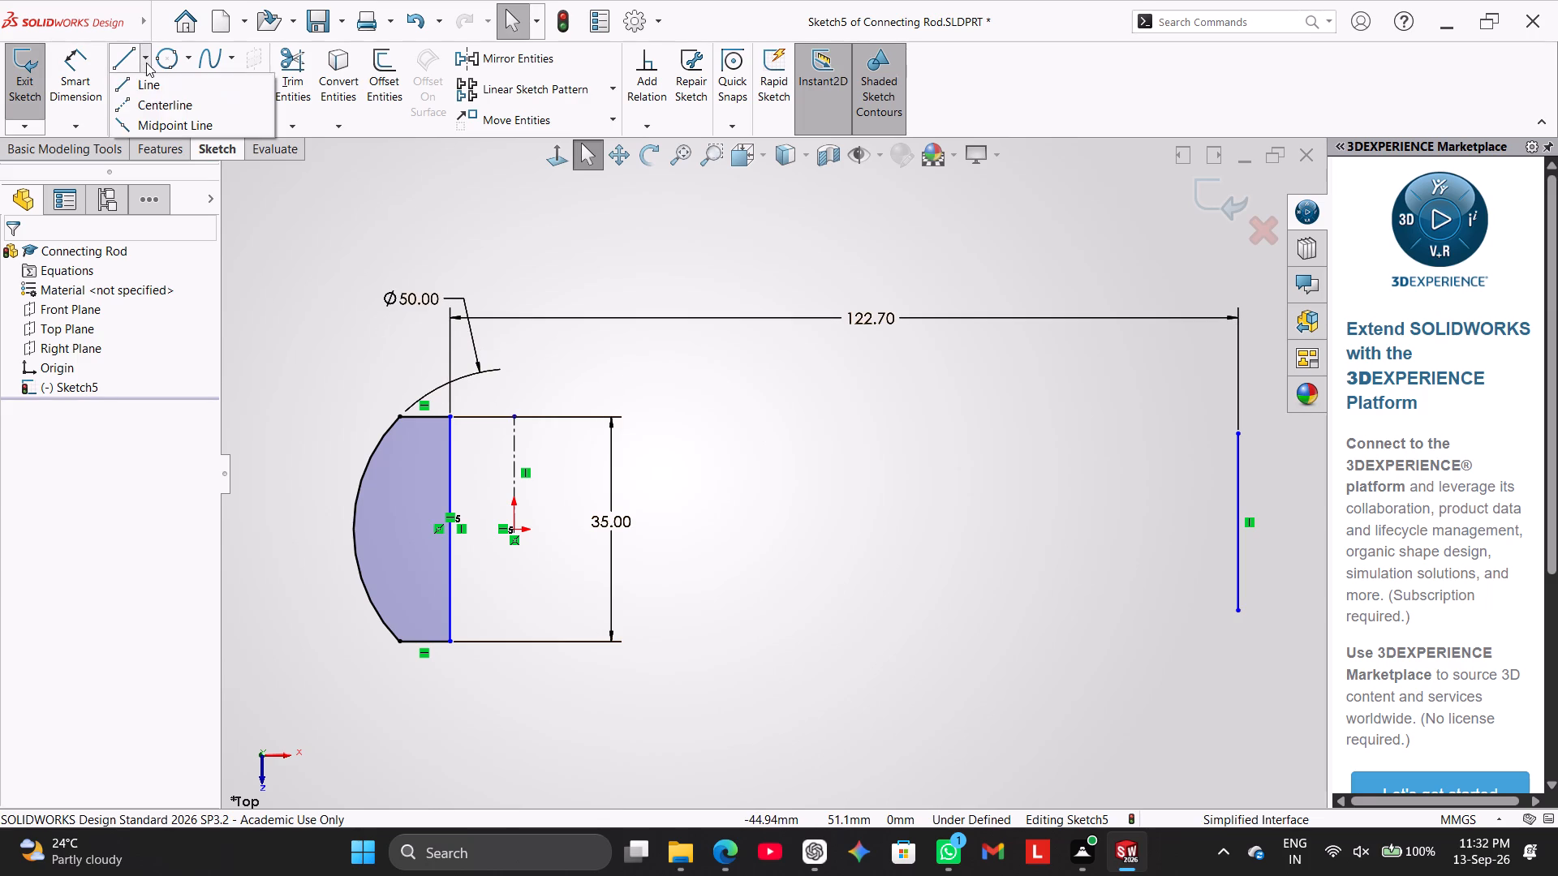
pyautogui.click(154, 97)
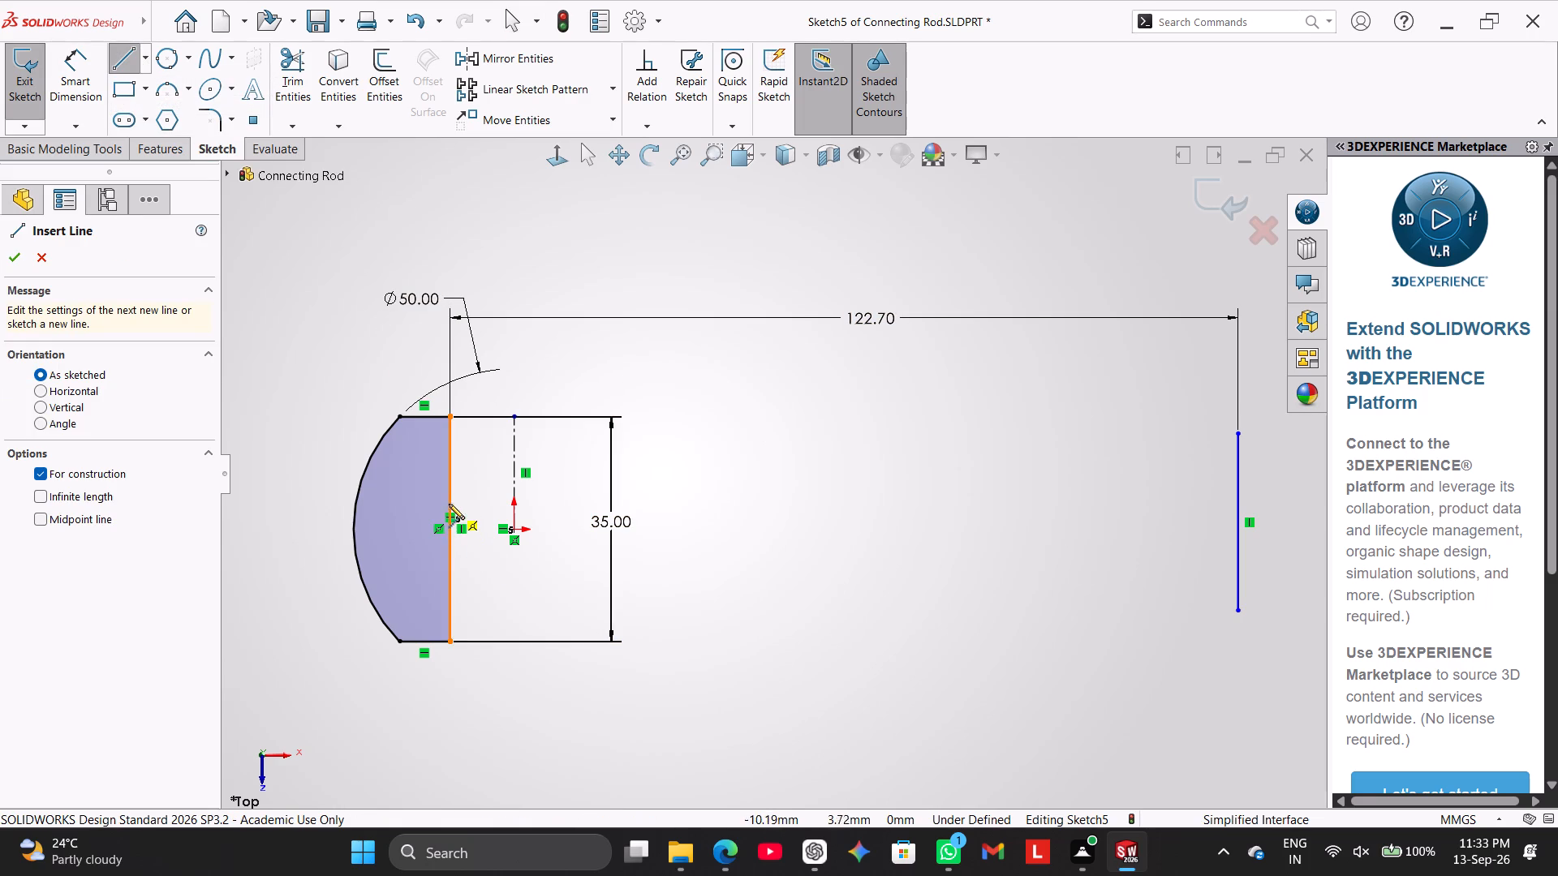
pyautogui.click(515, 529)
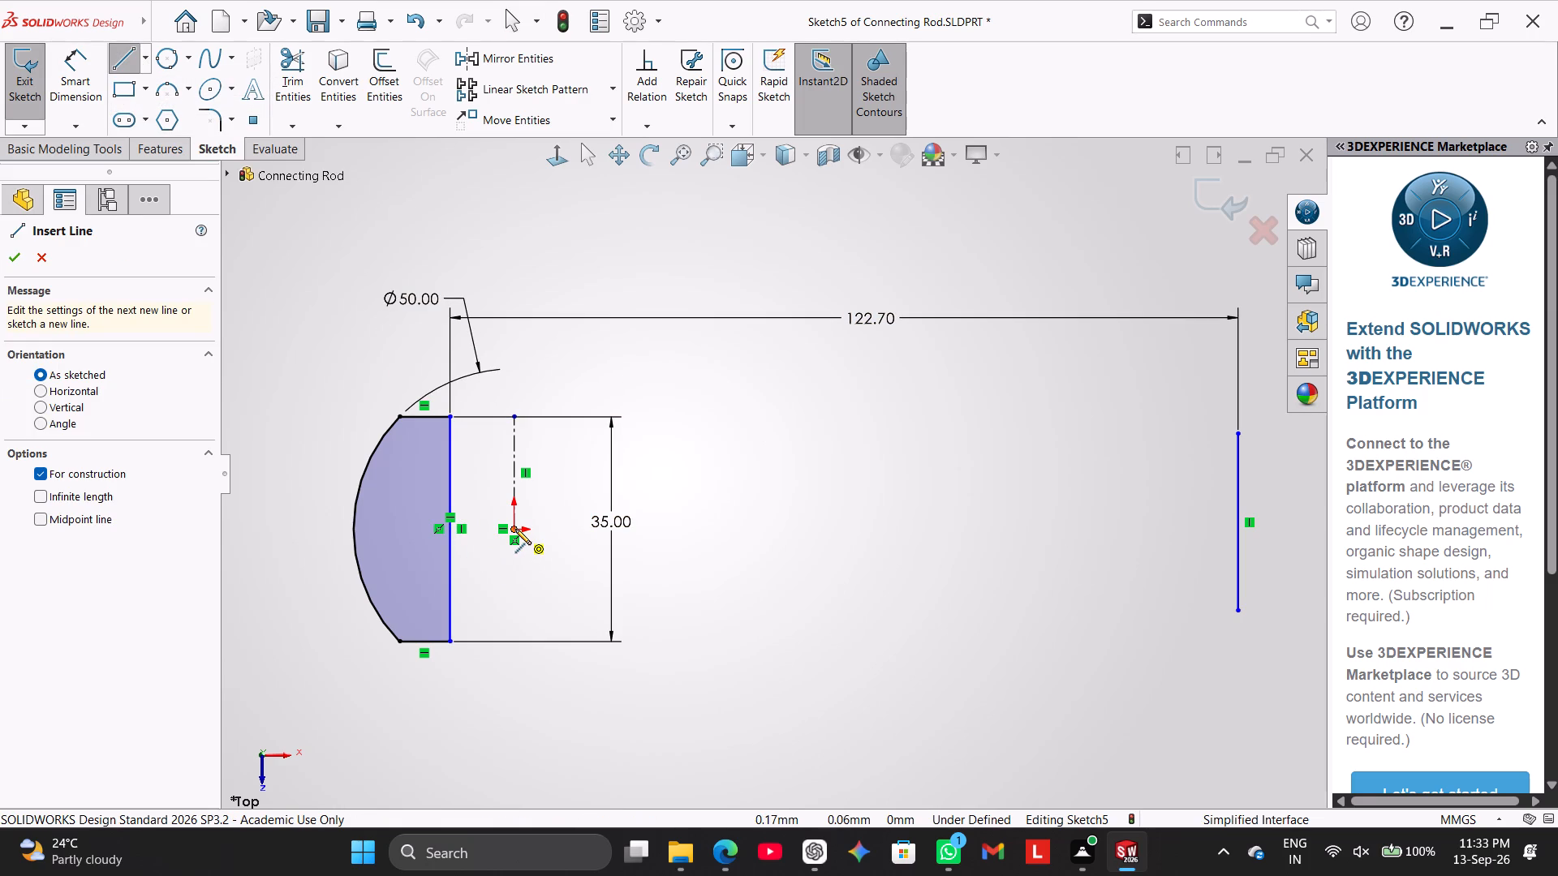
pyautogui.click(1238, 523)
pyautogui.rightClick(1148, 470)
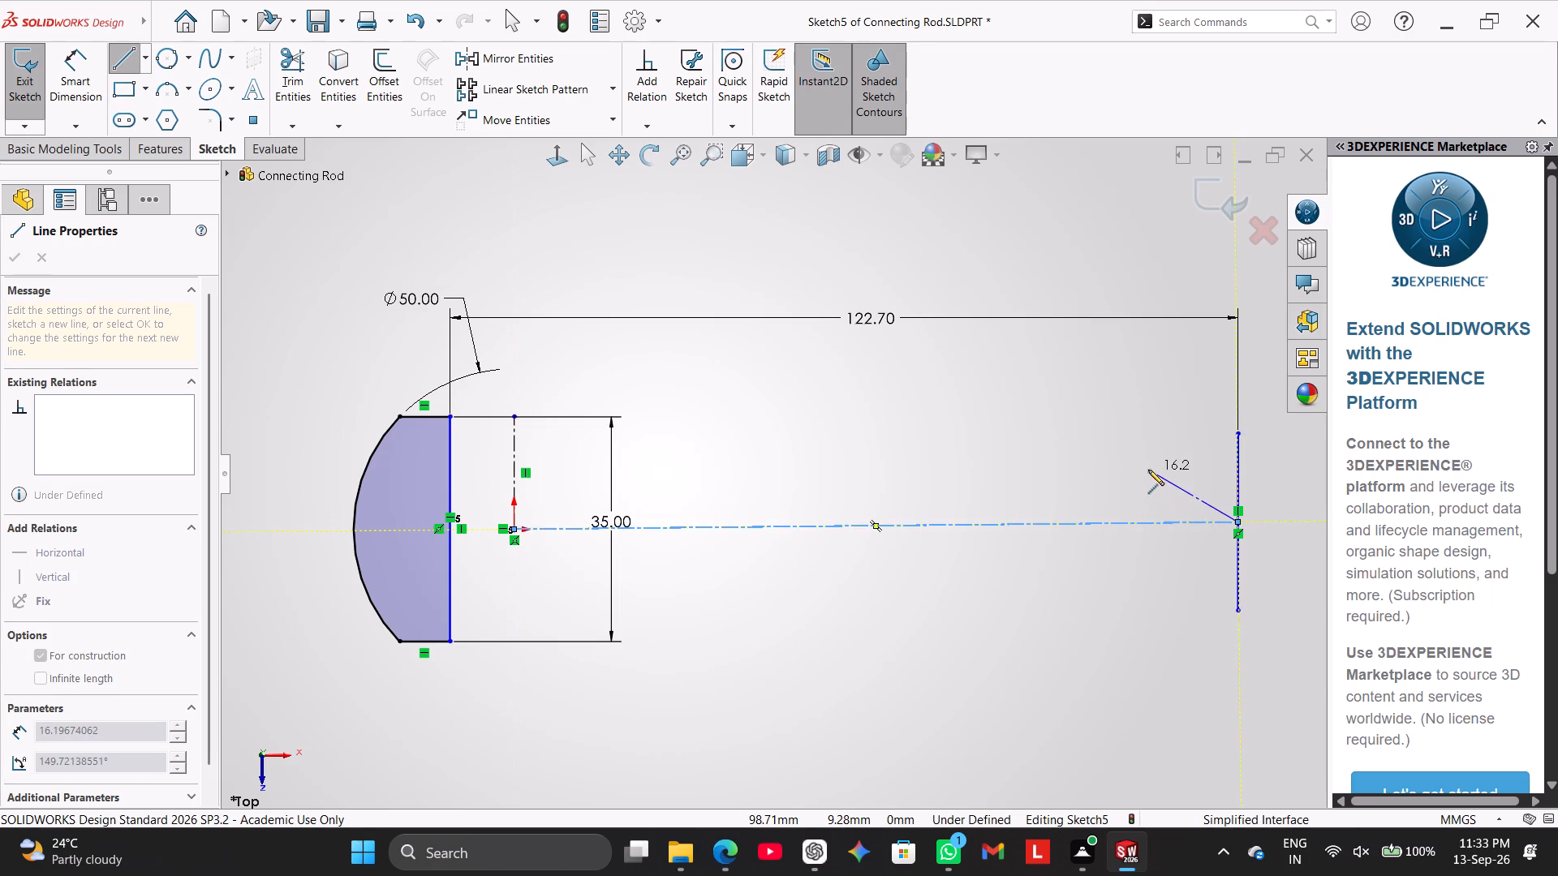
pyautogui.click(1177, 484)
# Make the long centreline between the origin and the separate vertical line horizontal.
pyautogui.click(1009, 527)
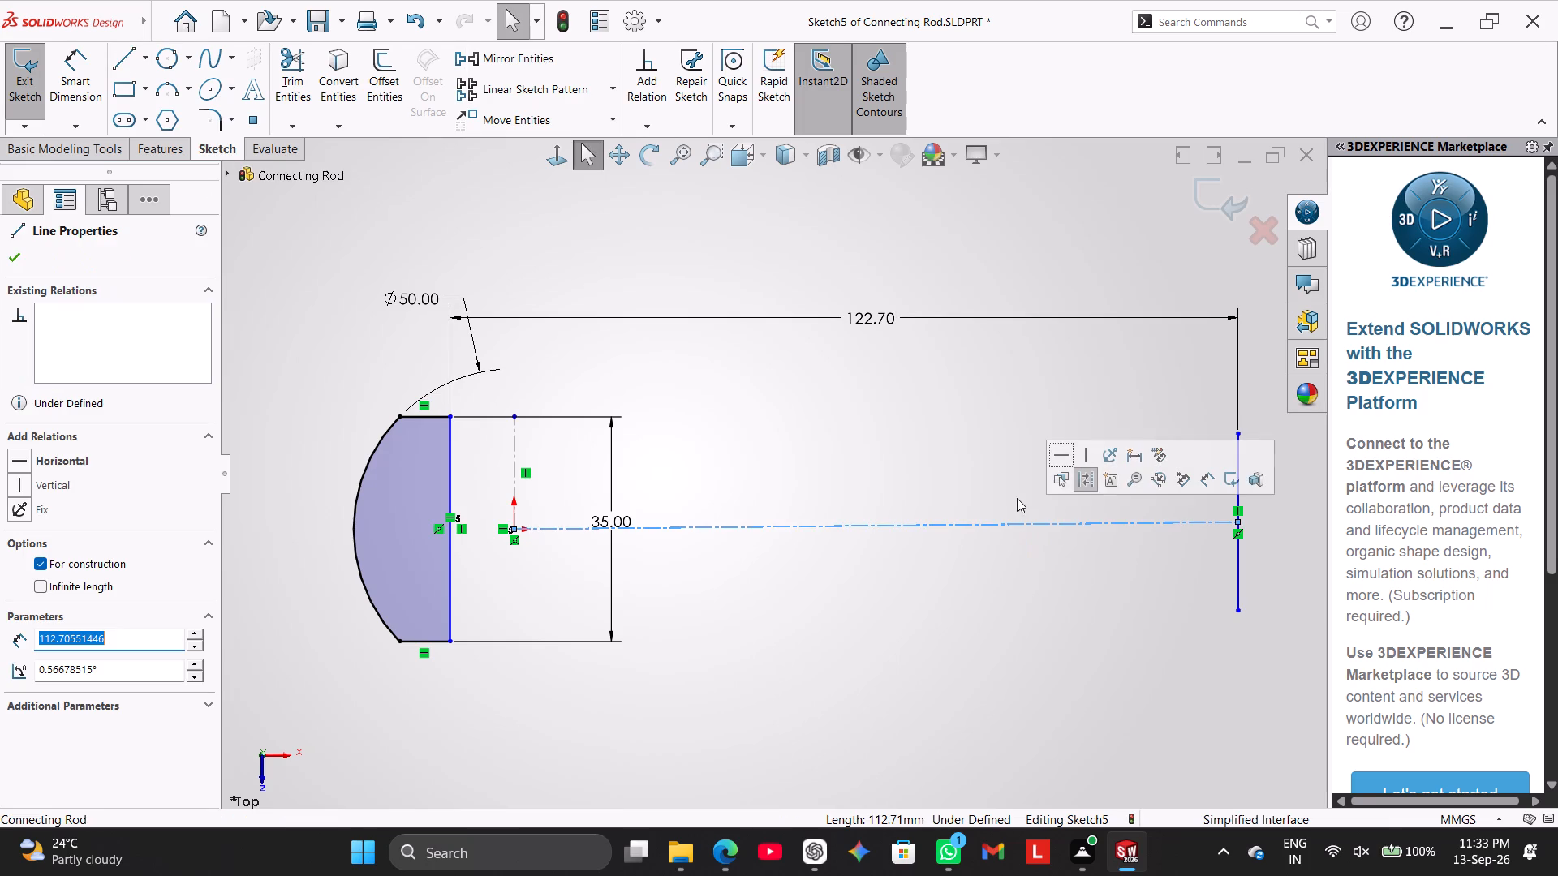
pyautogui.click(1063, 456)
pyautogui.click(938, 442)
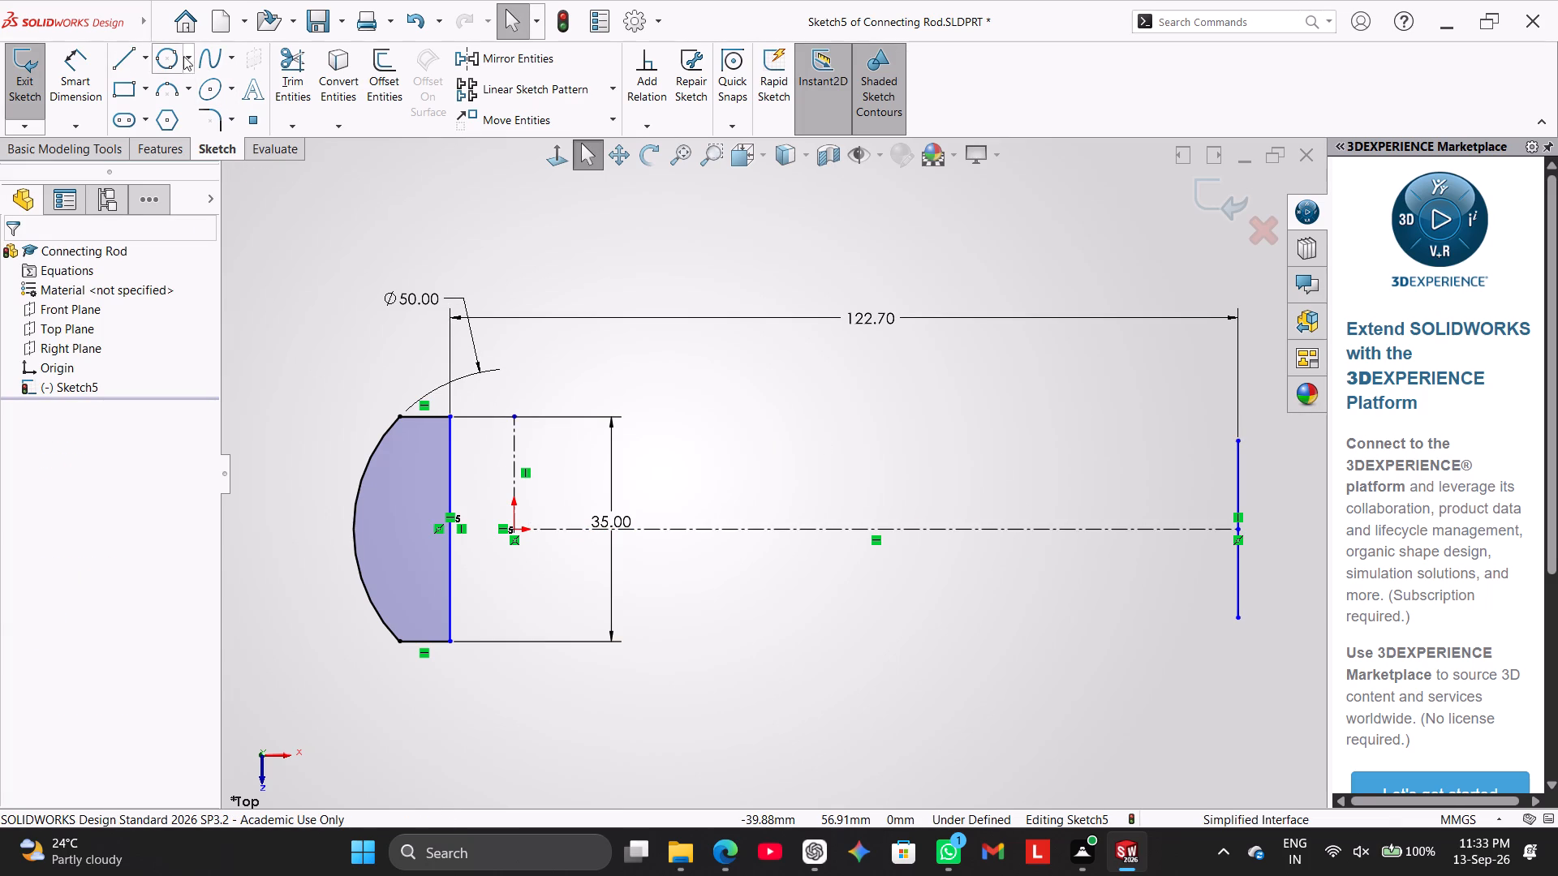
# Sketch a short horizontal centreline about 10 mm long from the origin to the midpoint of the profile's straight vertical edge.
pyautogui.click(144, 66)
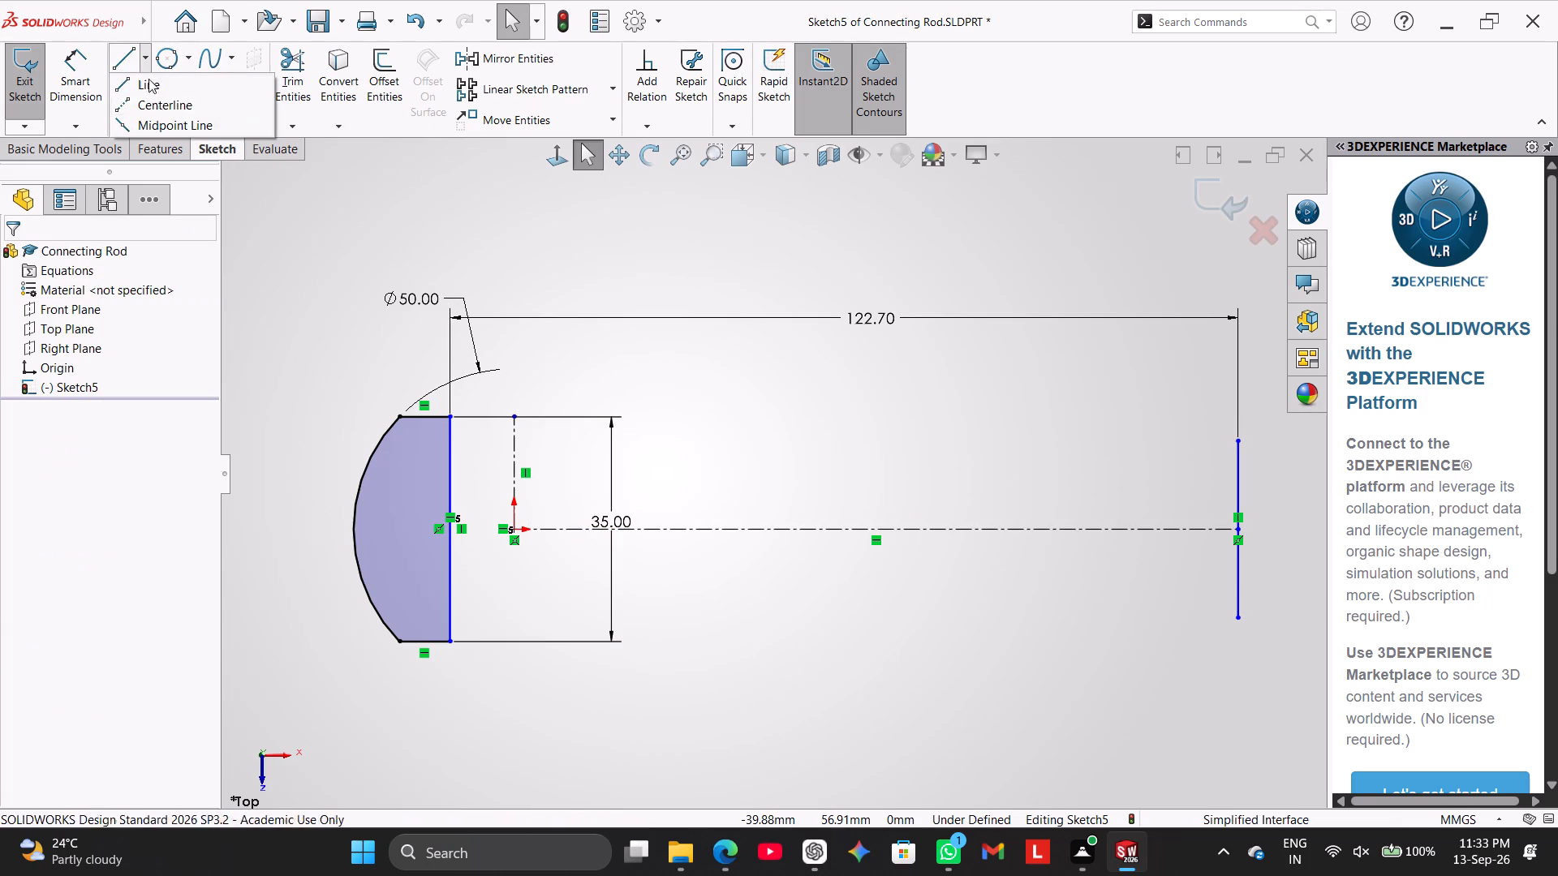
pyautogui.click(166, 106)
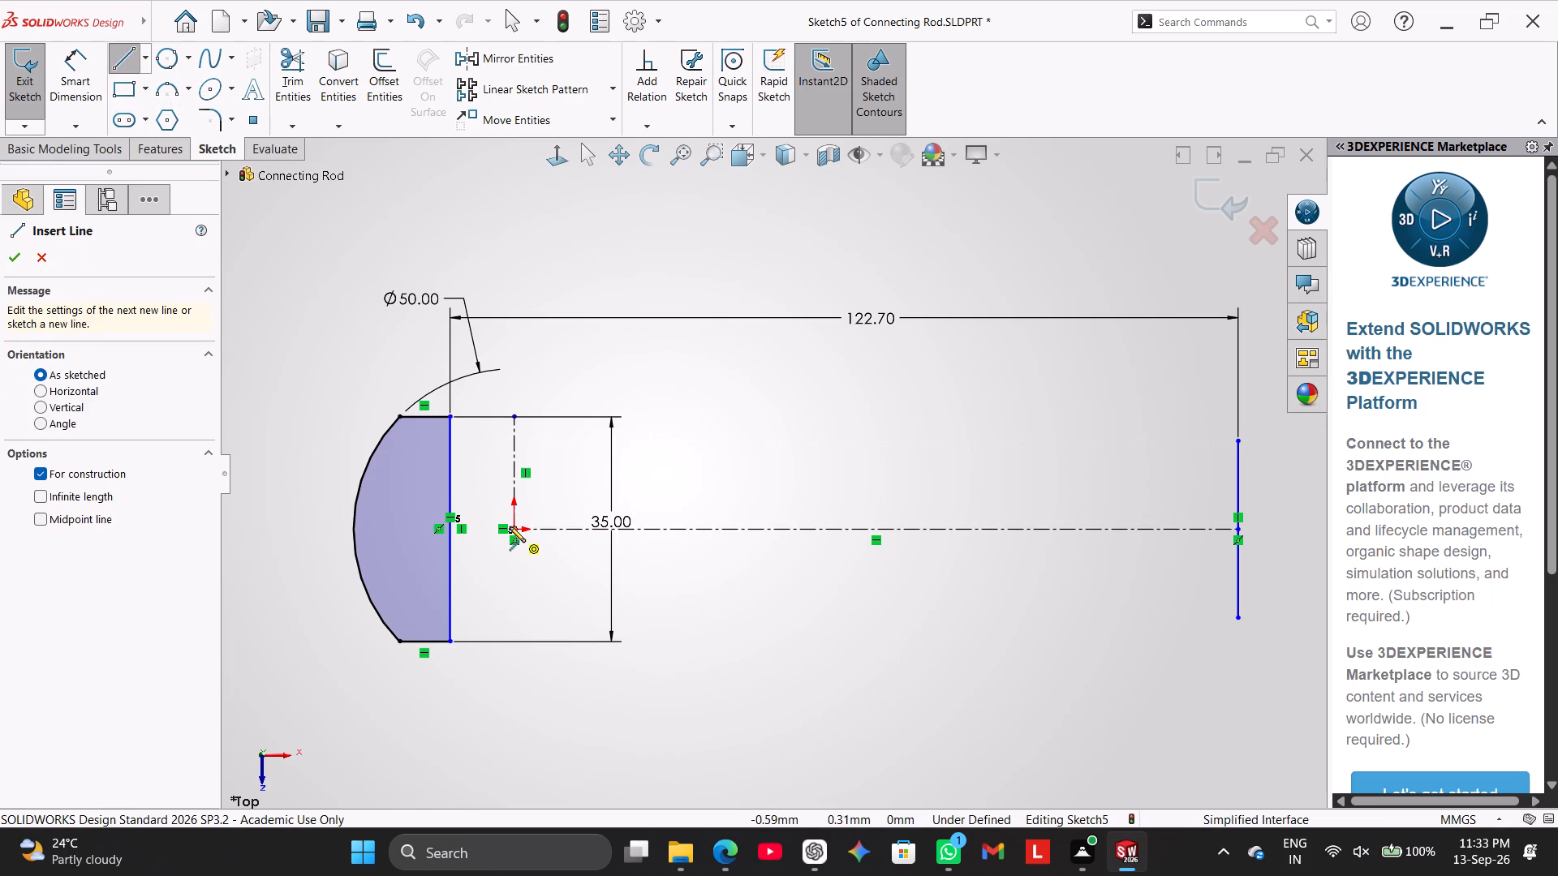
pyautogui.click(514, 532)
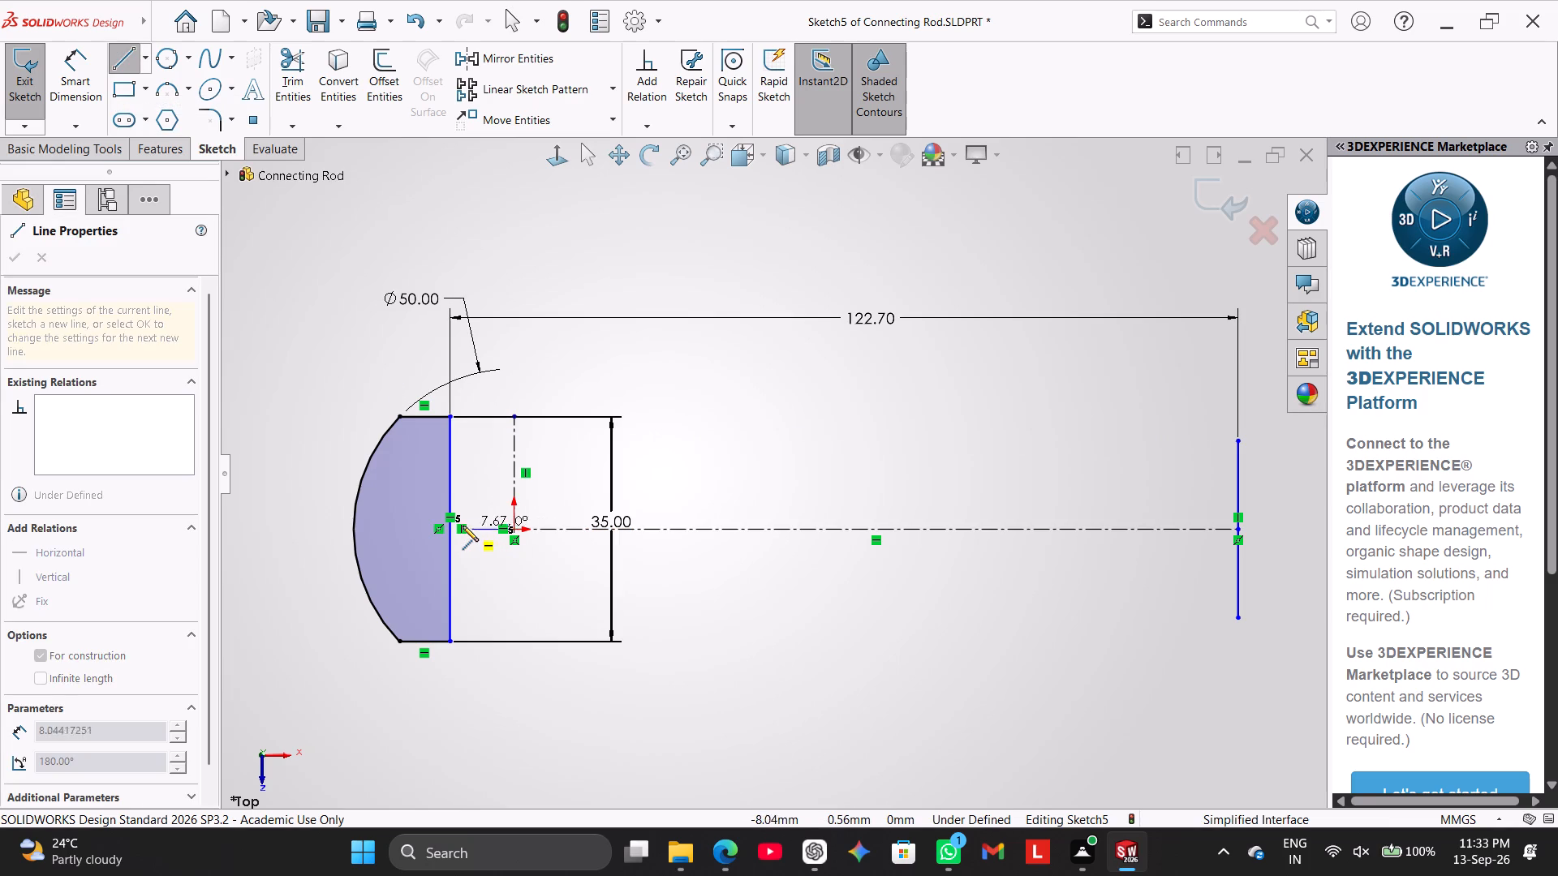
pyautogui.click(451, 527)
pyautogui.rightClick(484, 479)
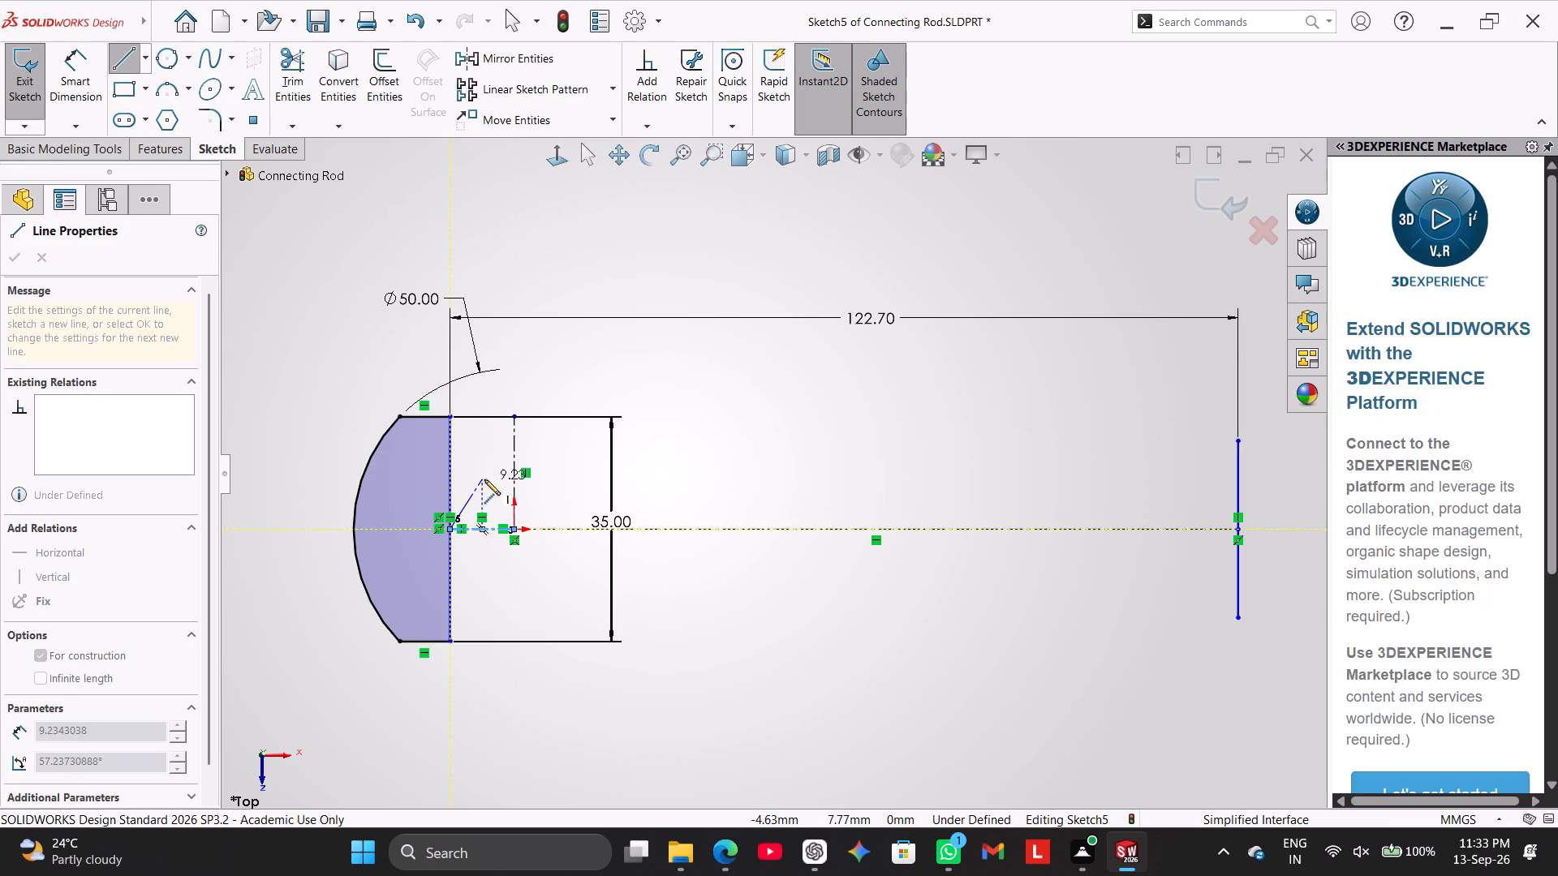
pyautogui.click(501, 491)
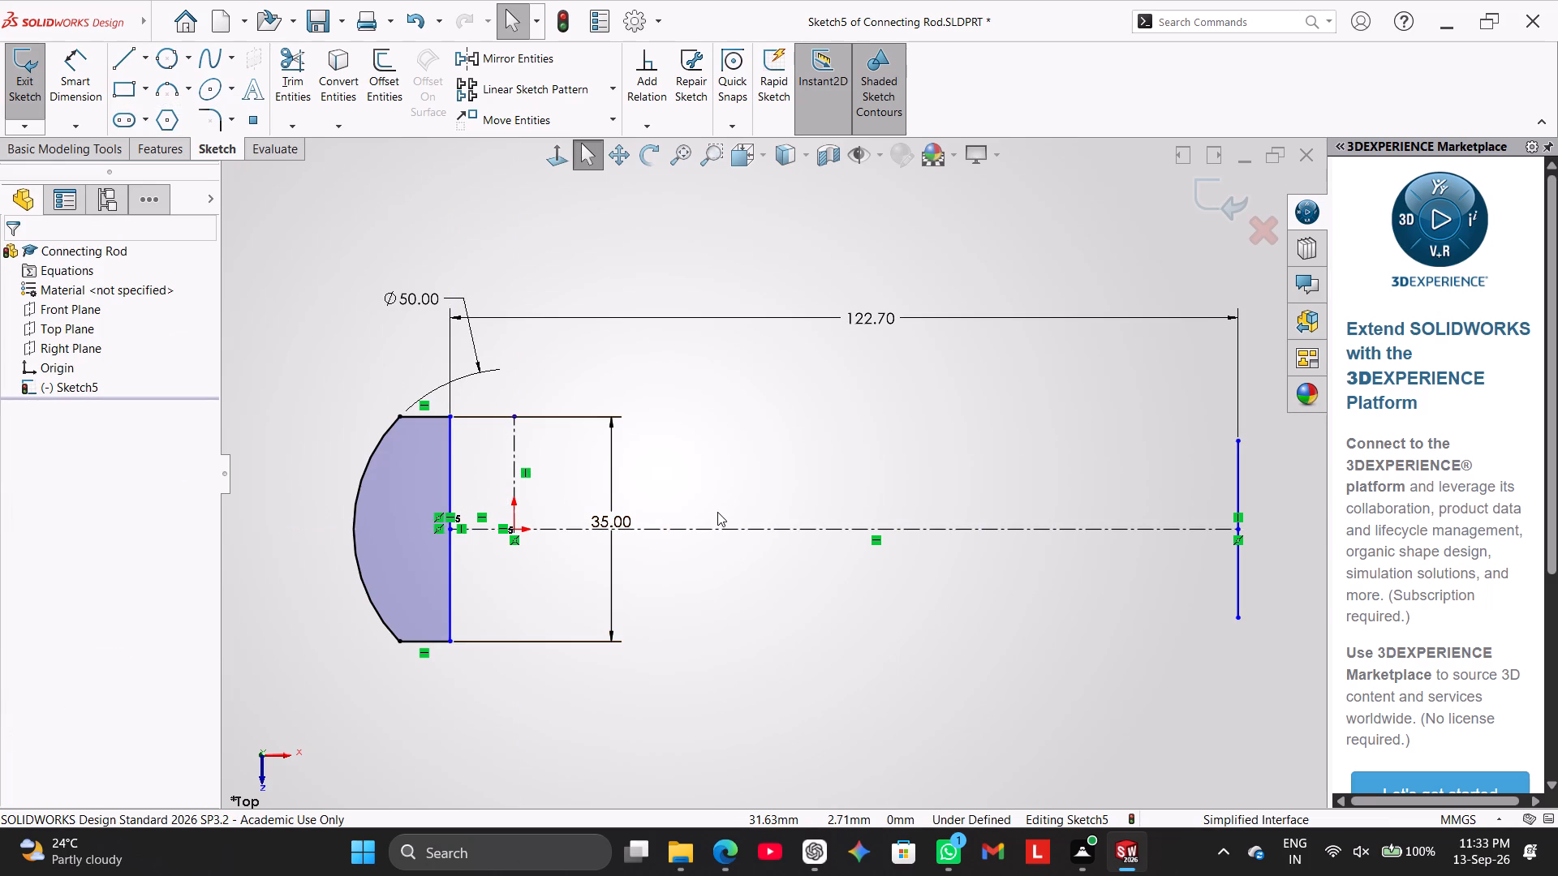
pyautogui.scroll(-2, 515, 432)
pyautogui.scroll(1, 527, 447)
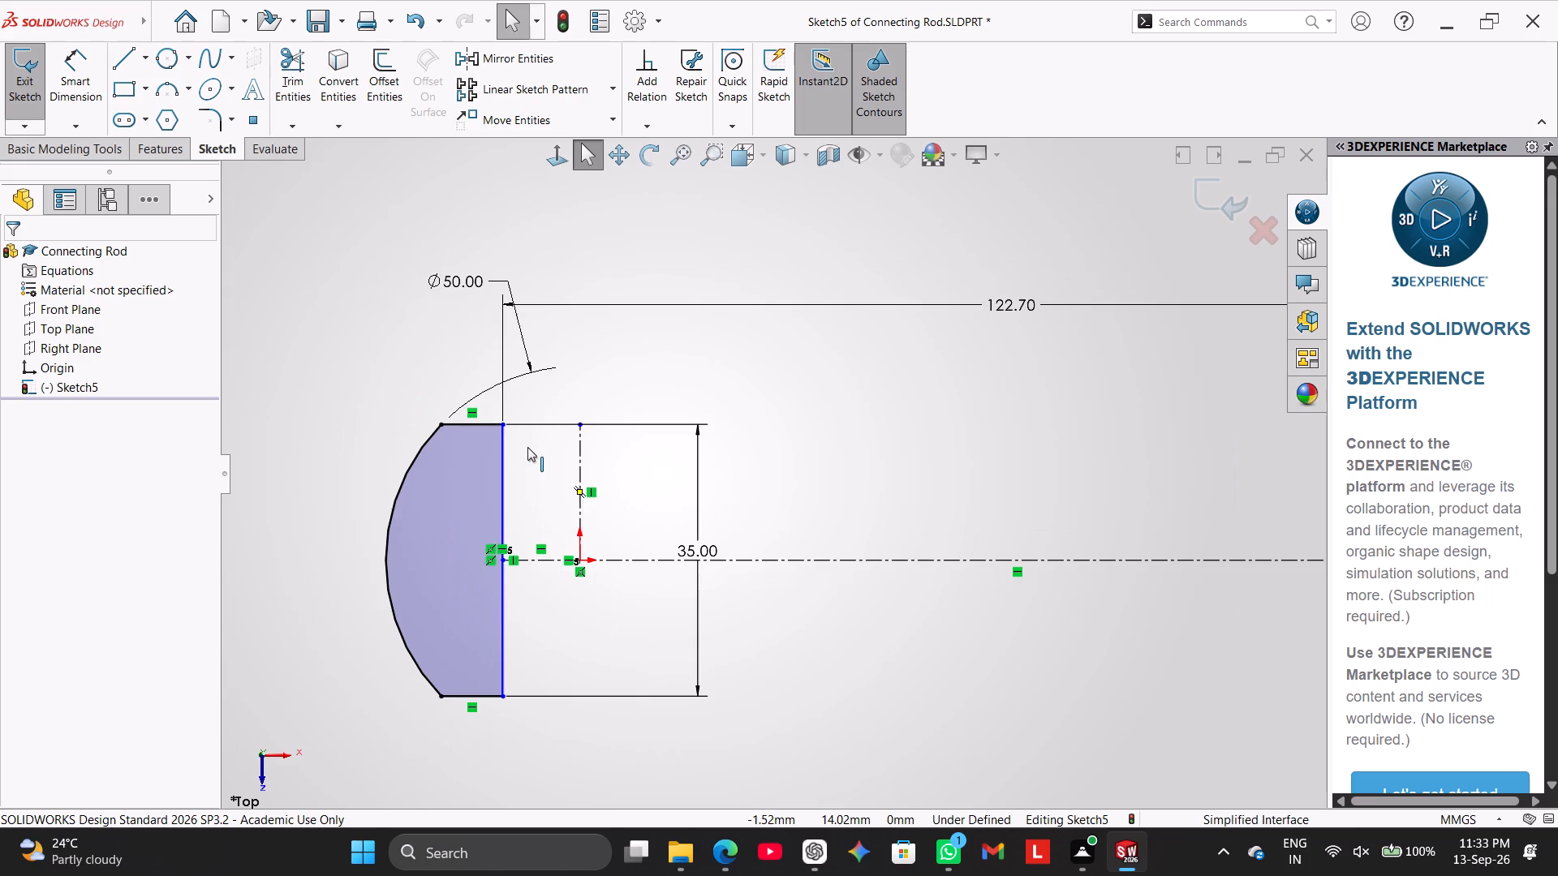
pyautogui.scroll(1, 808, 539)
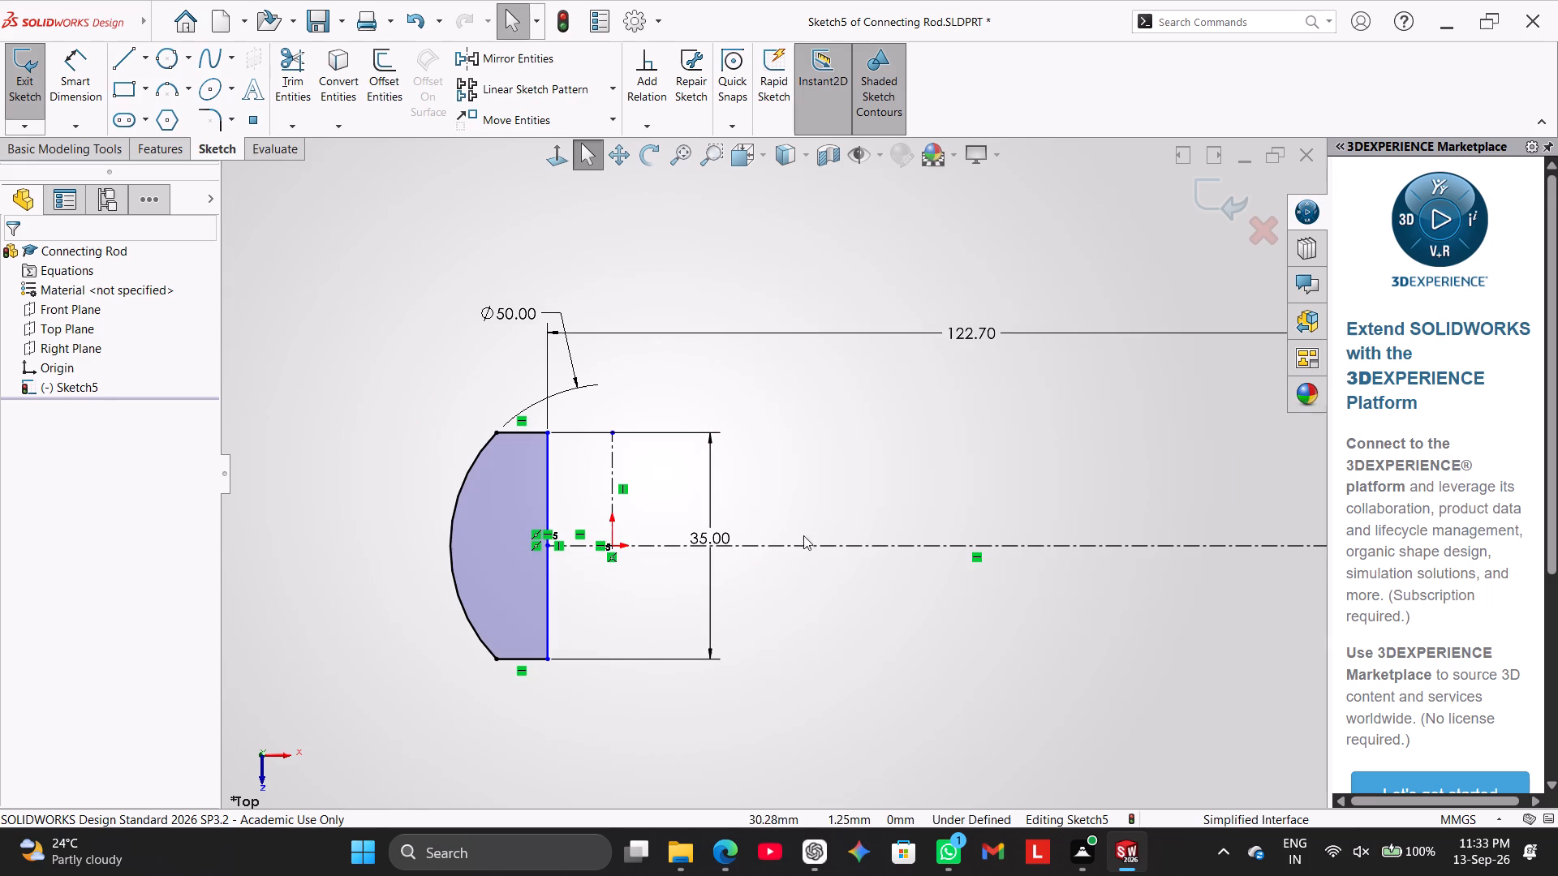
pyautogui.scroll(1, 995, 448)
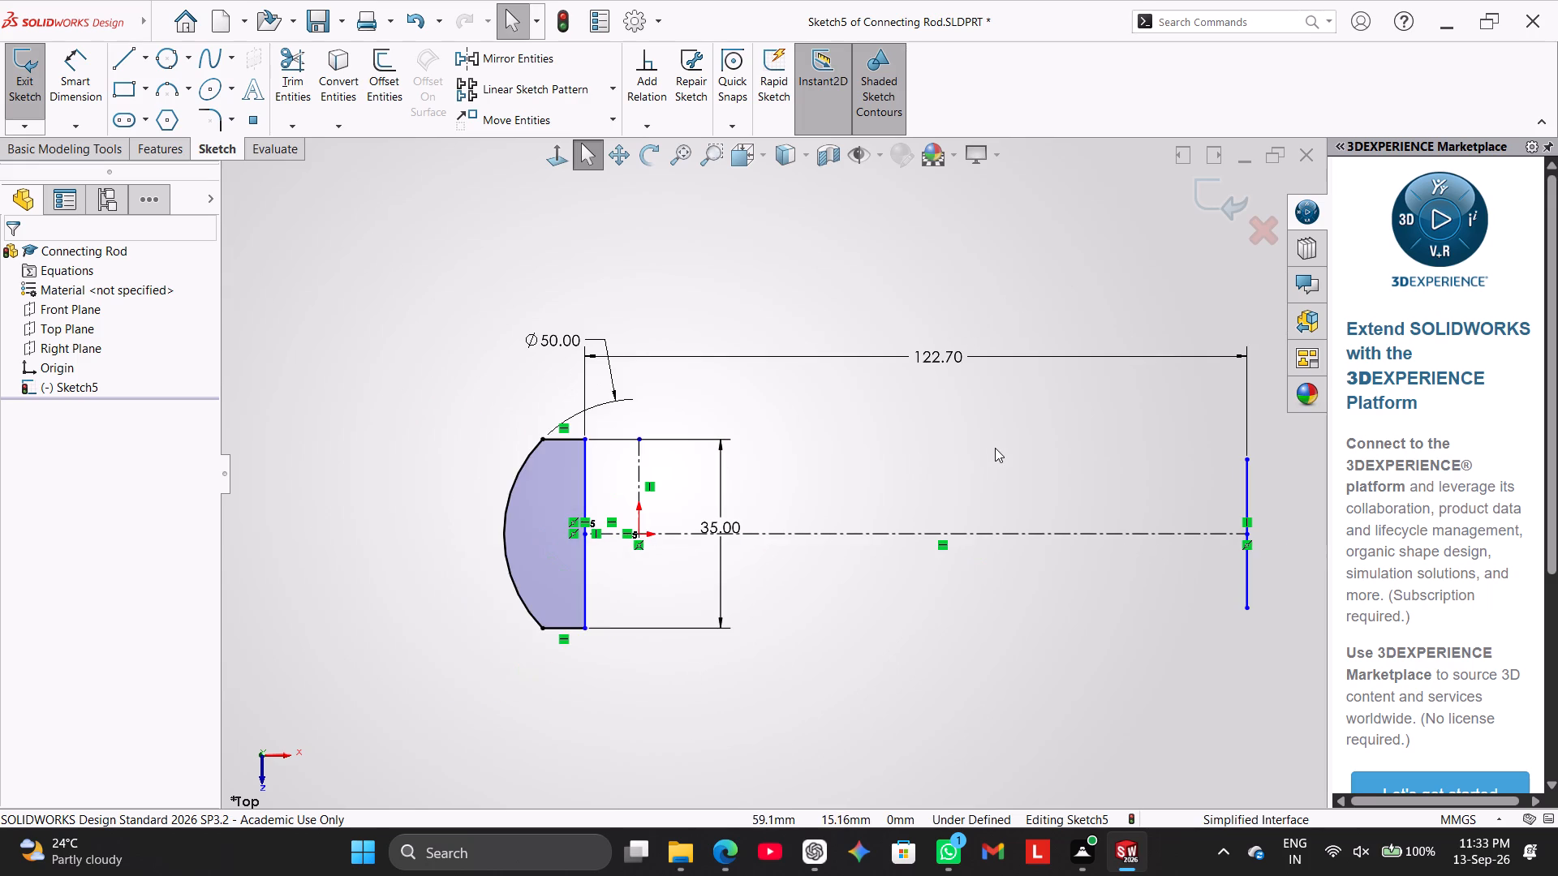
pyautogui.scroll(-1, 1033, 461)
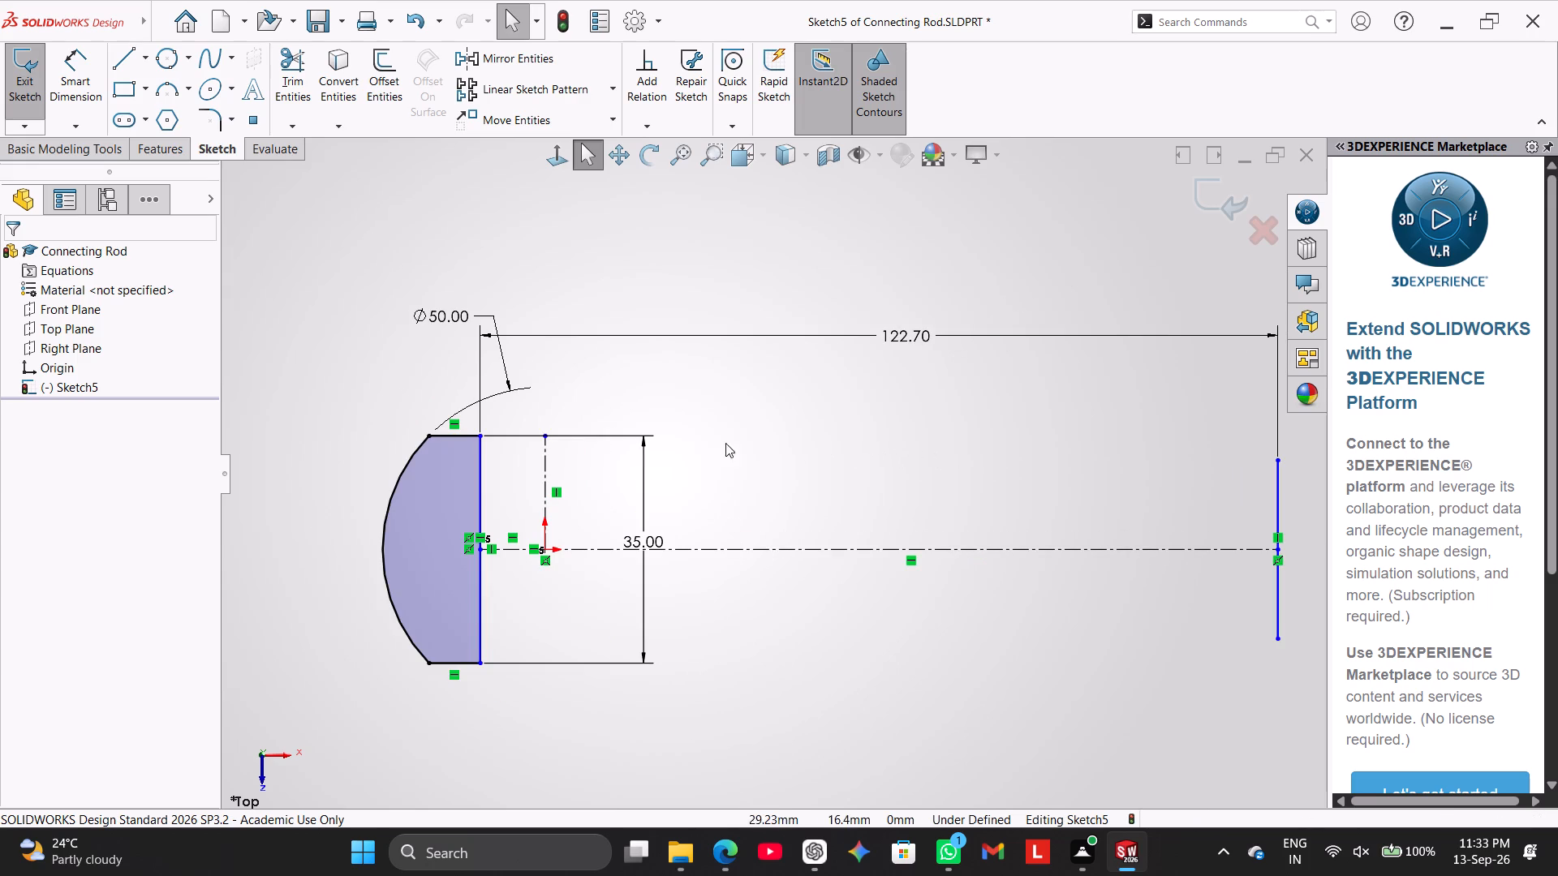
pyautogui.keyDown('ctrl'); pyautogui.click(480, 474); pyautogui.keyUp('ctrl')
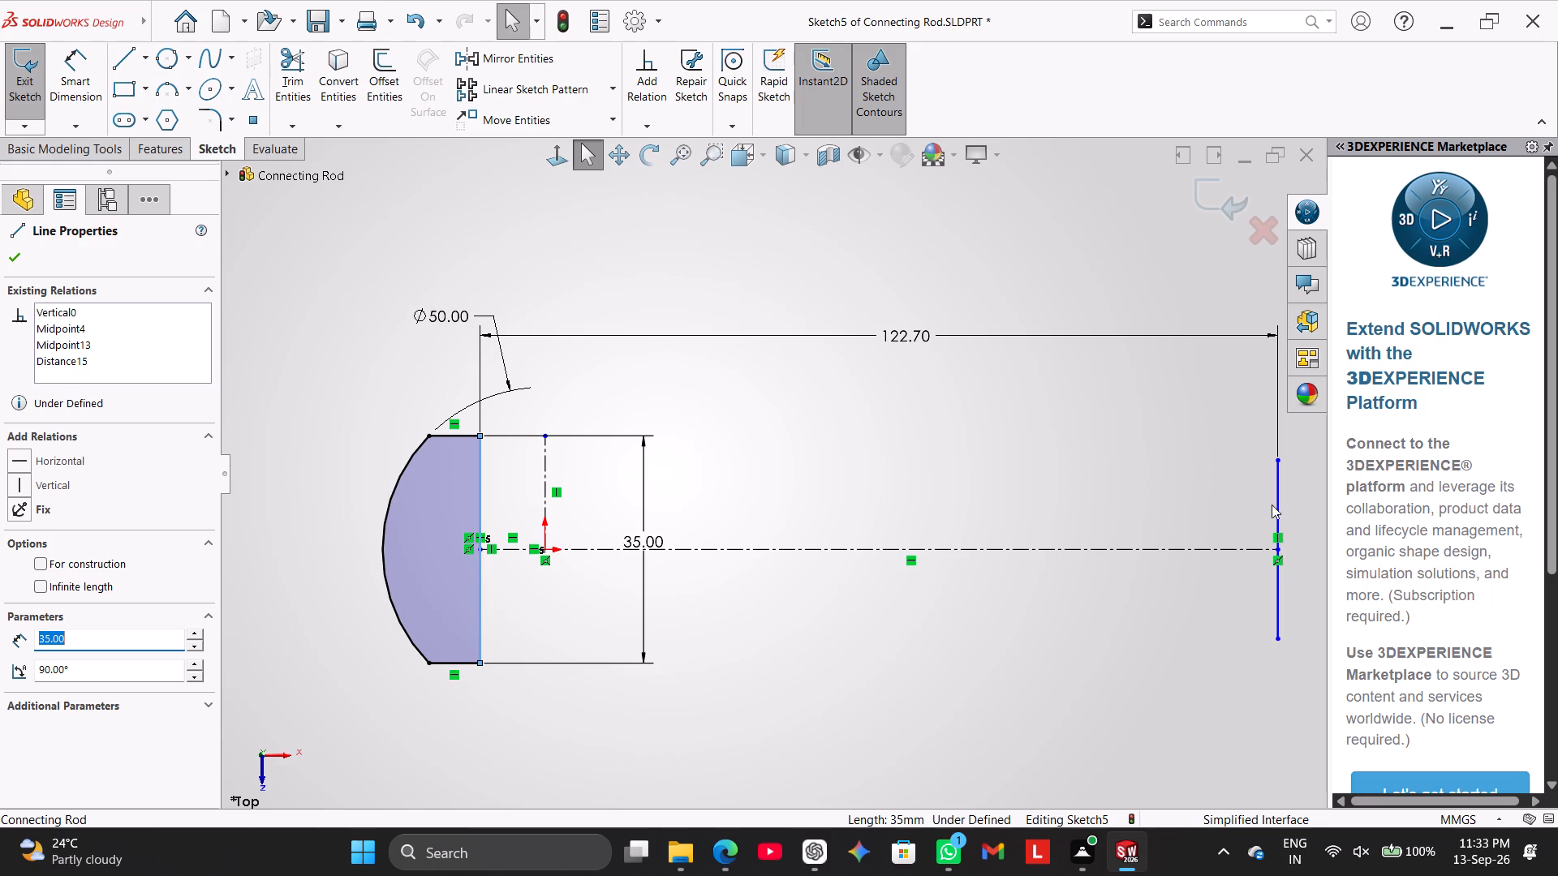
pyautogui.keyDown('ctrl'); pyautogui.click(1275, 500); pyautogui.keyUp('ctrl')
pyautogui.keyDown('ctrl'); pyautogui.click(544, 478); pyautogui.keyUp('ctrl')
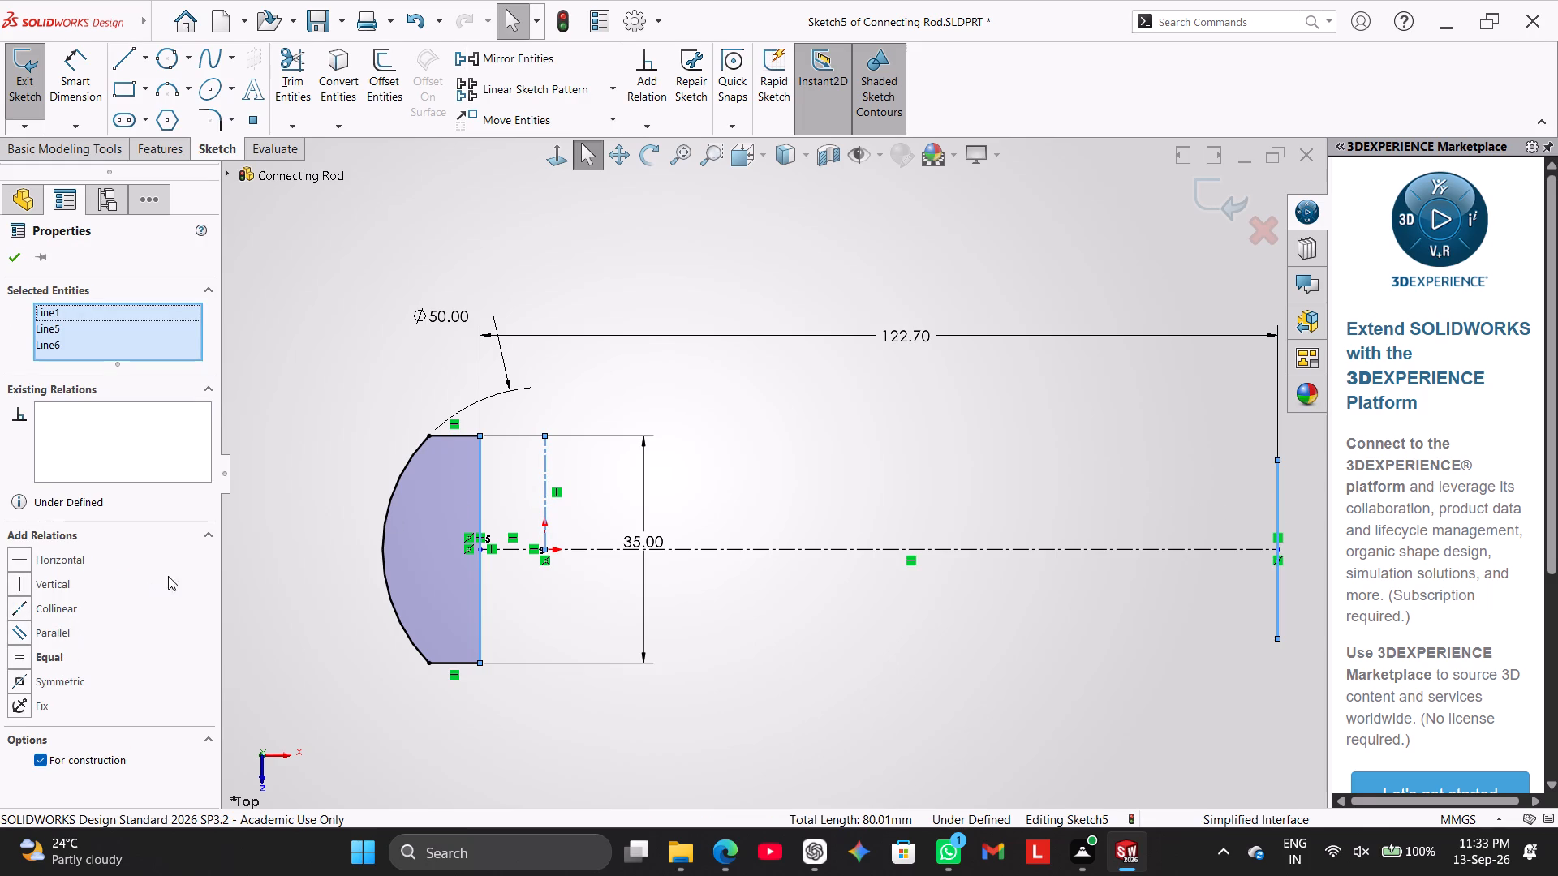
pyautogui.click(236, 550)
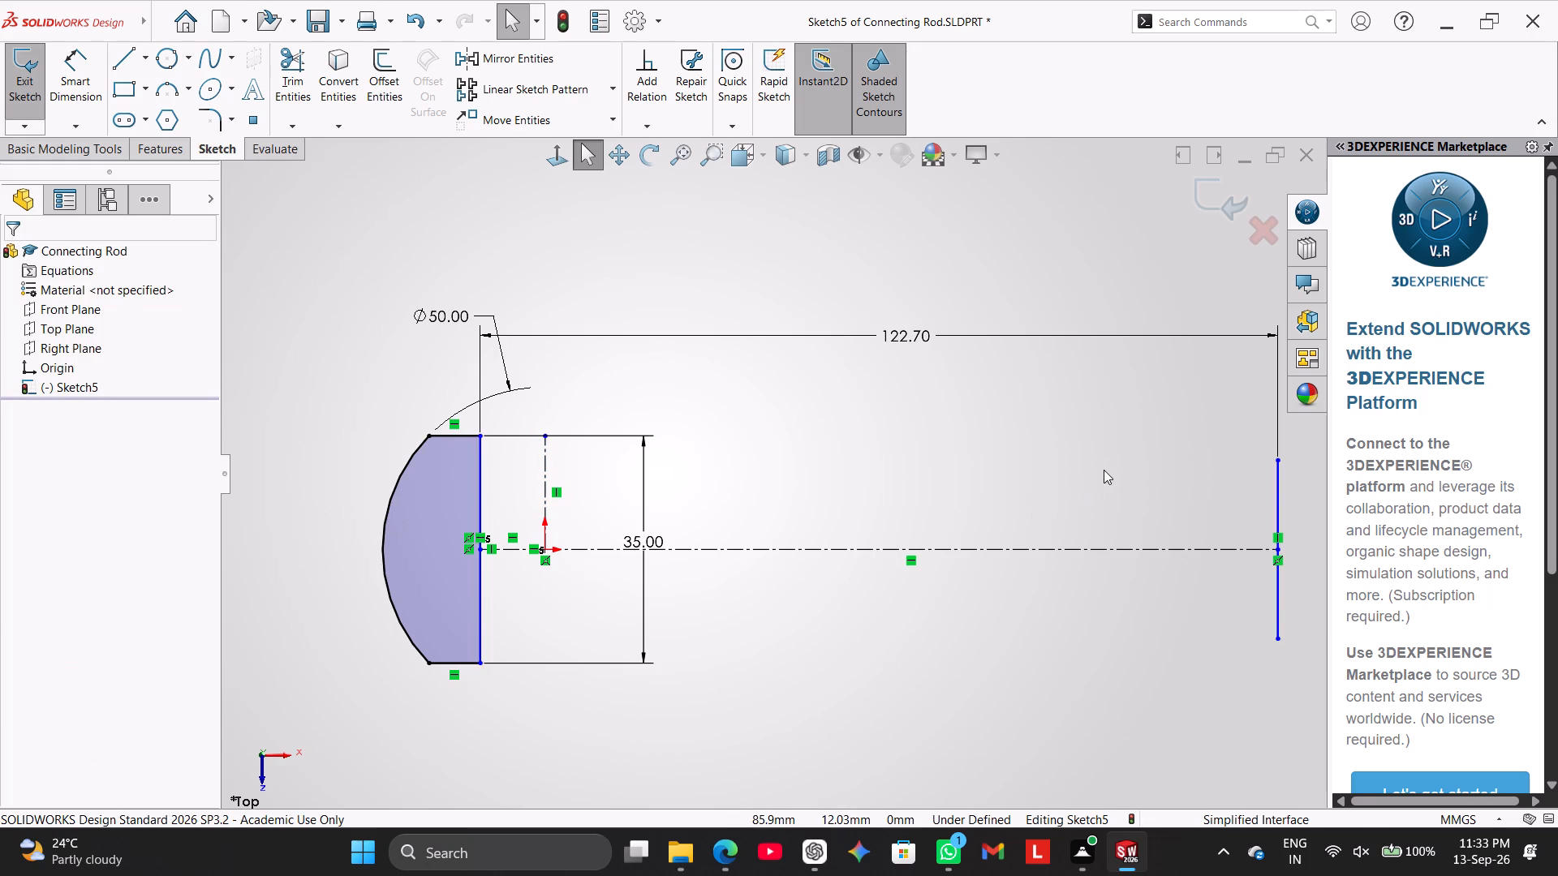
# Delete the separate vertical line at the far end of the long centreline, together with its associated dimension.
pyautogui.rightClick(1277, 501)
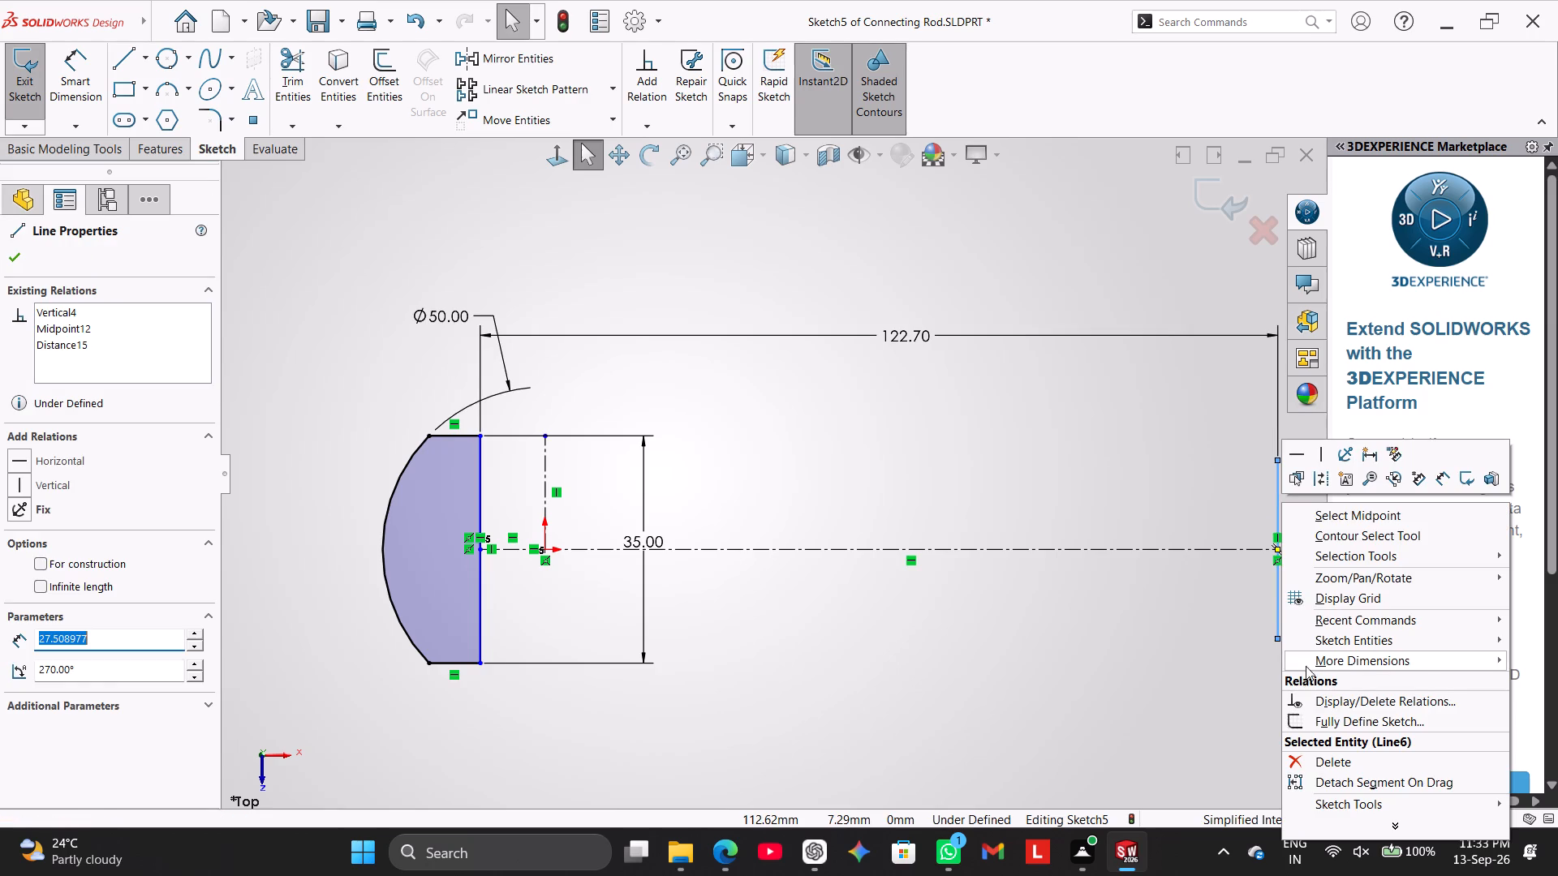
pyautogui.click(1318, 768)
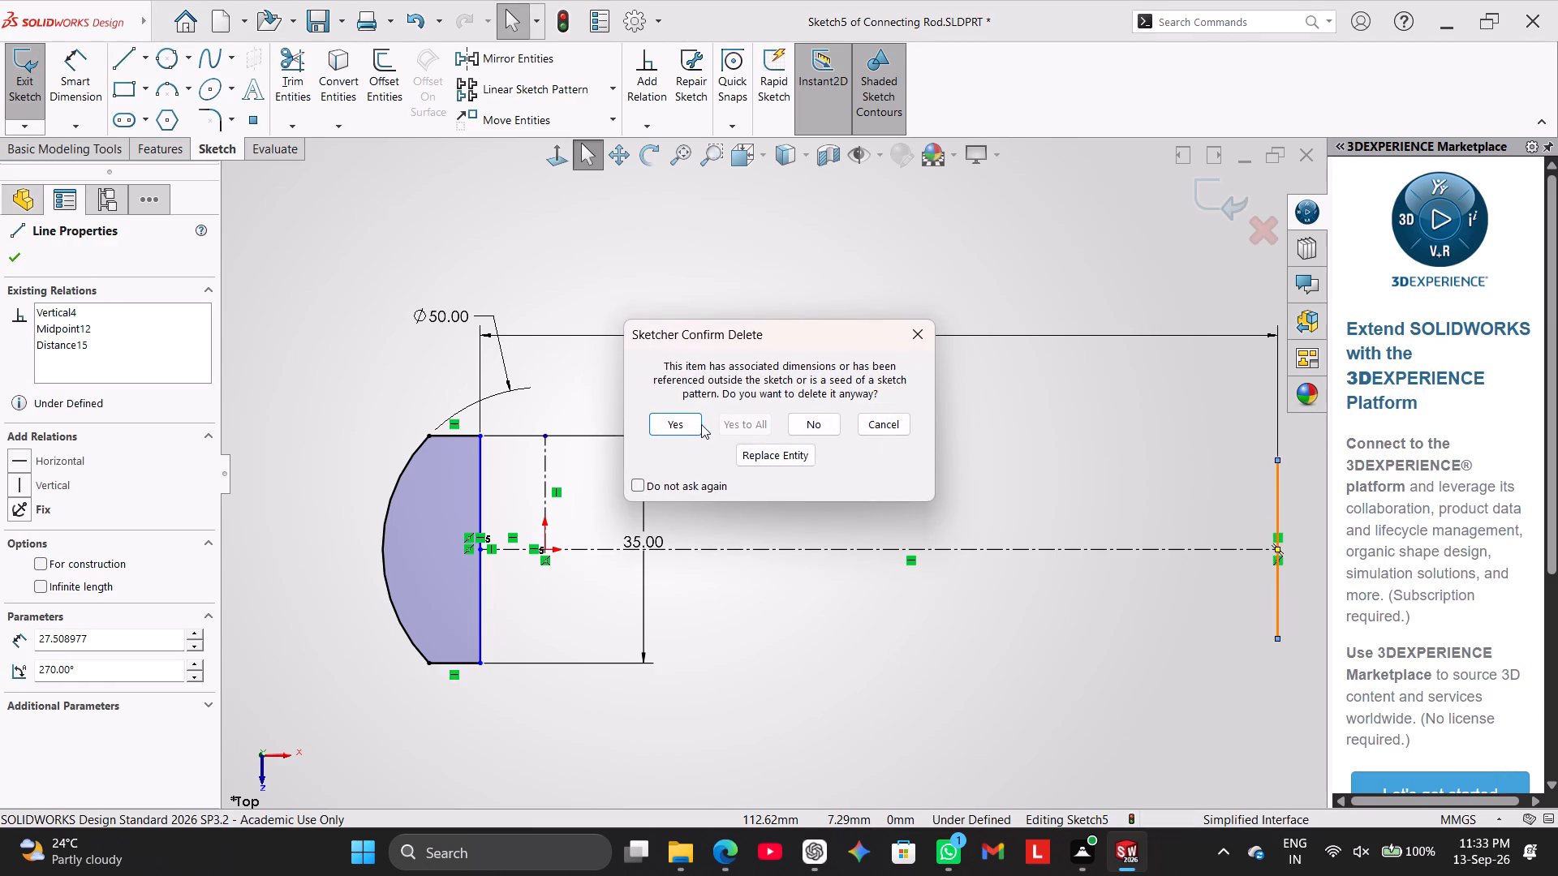
pyautogui.click(674, 423)
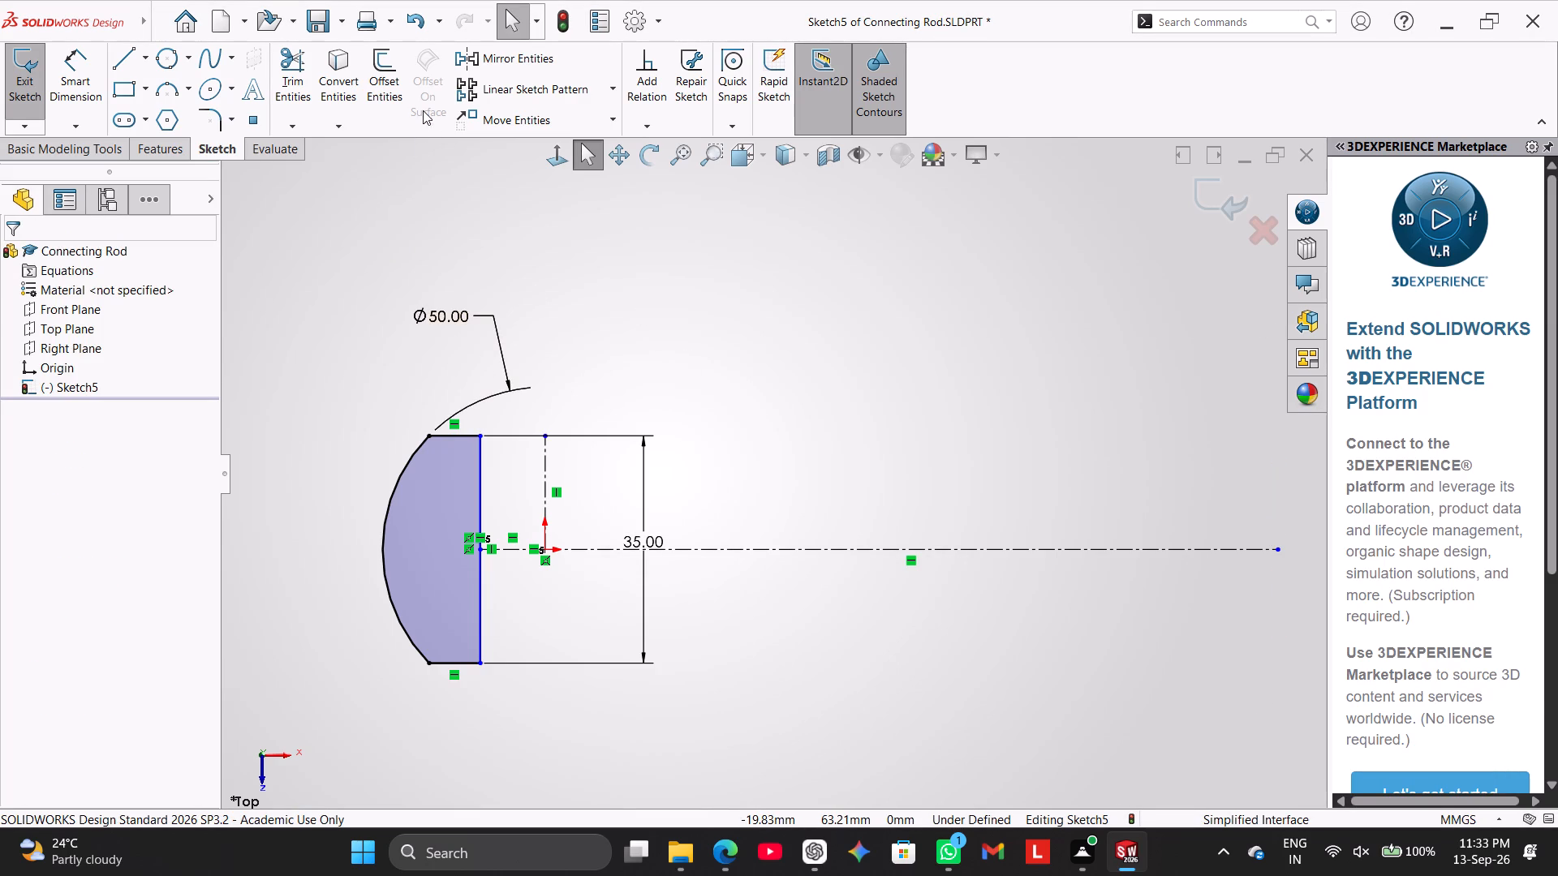
# Mirror the profile's straight vertical edge about the vertical centreline at the origin, keeping the original.
pyautogui.click(504, 65)
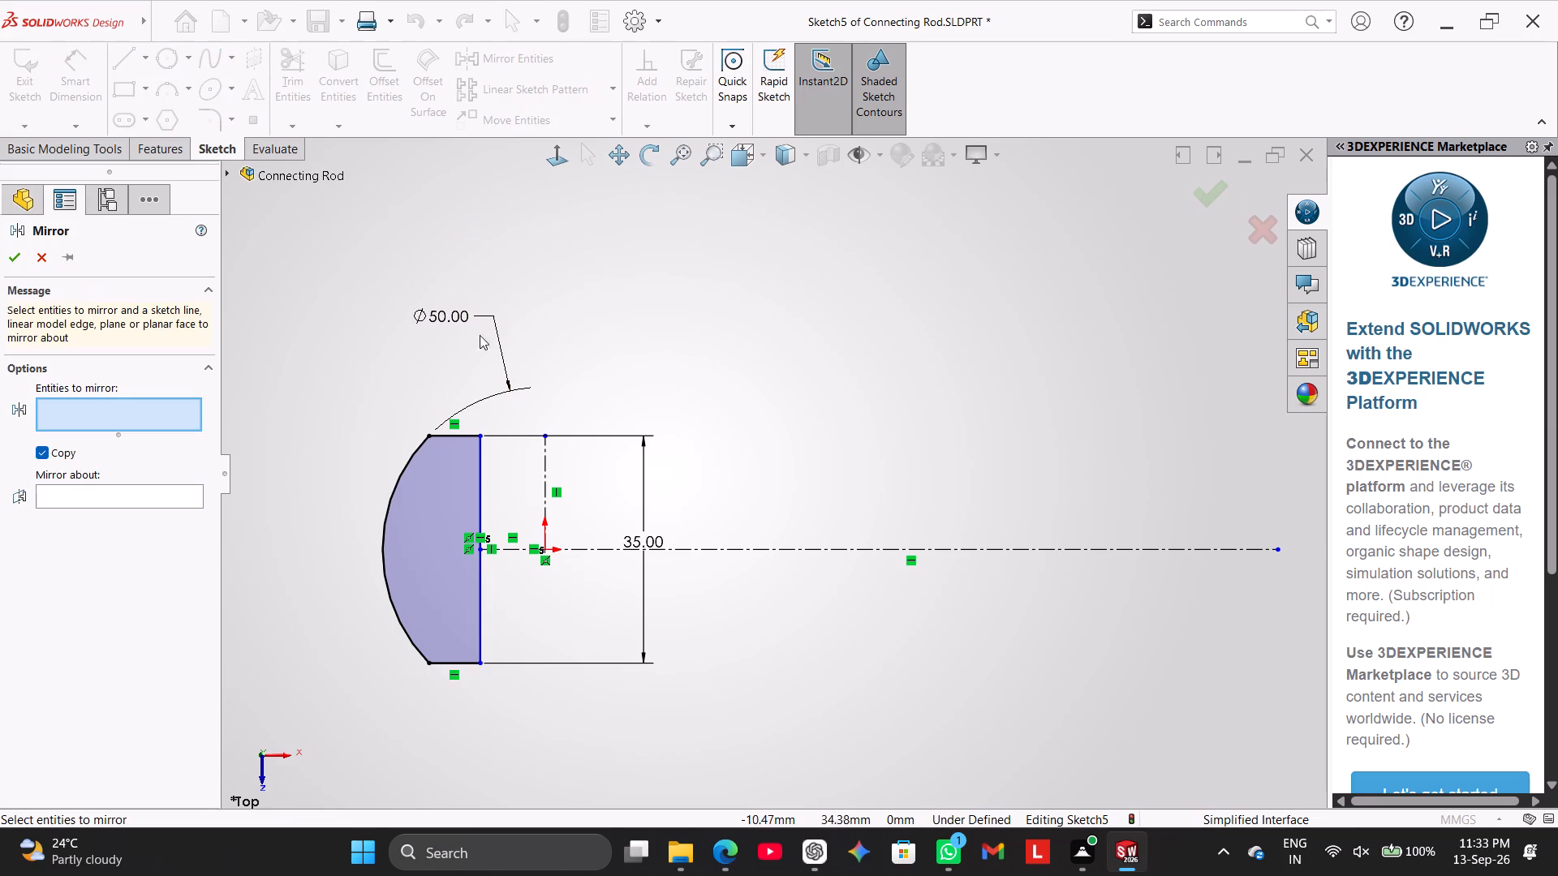
pyautogui.click(479, 470)
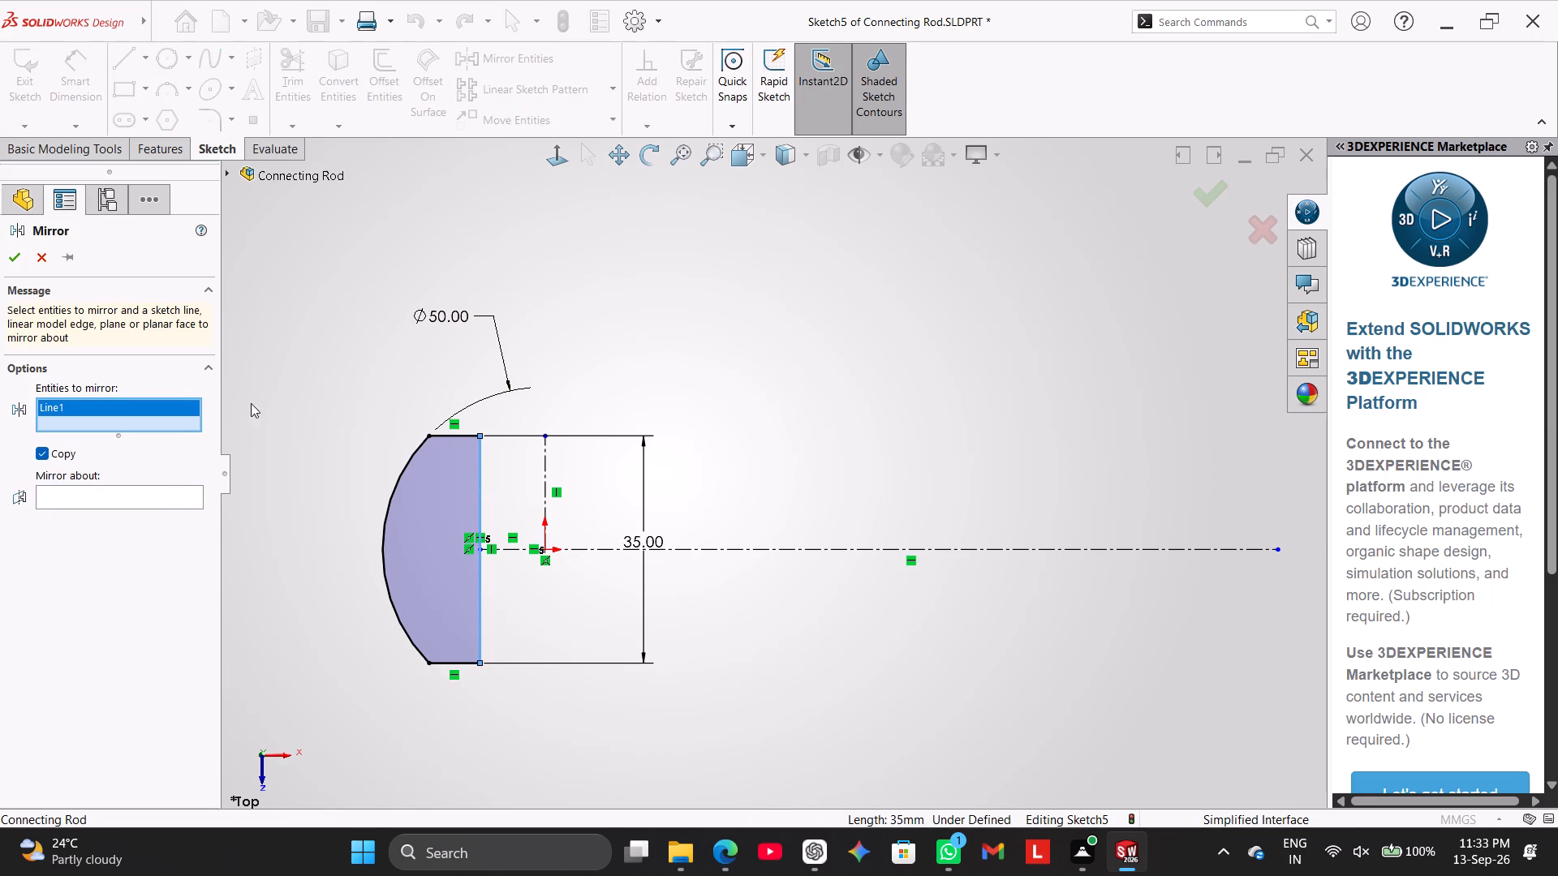
pyautogui.click(161, 495)
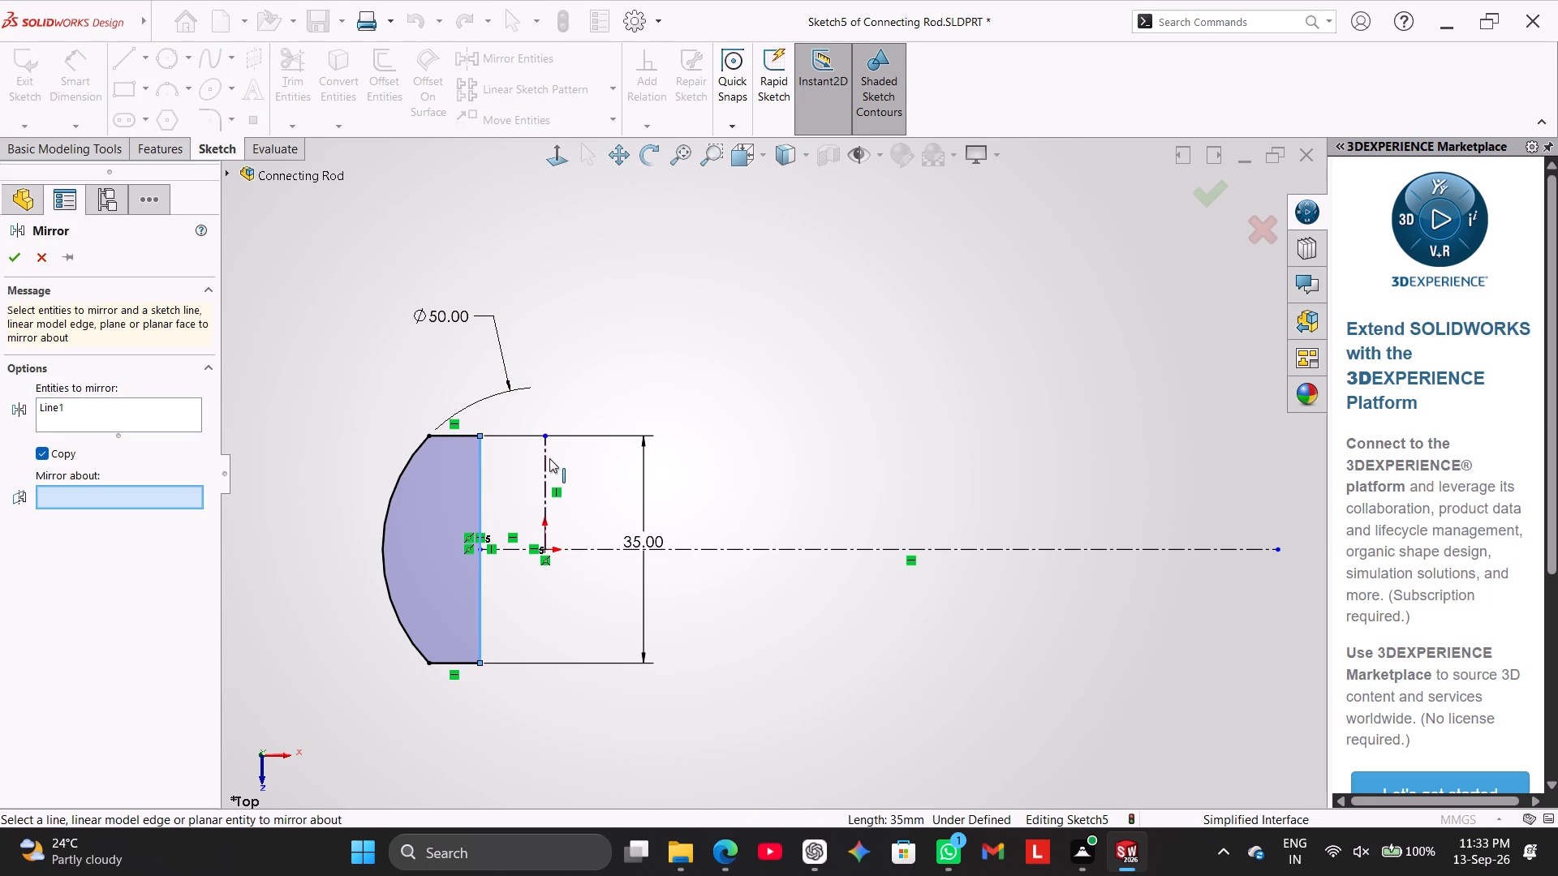
pyautogui.click(546, 455)
pyautogui.click(15, 259)
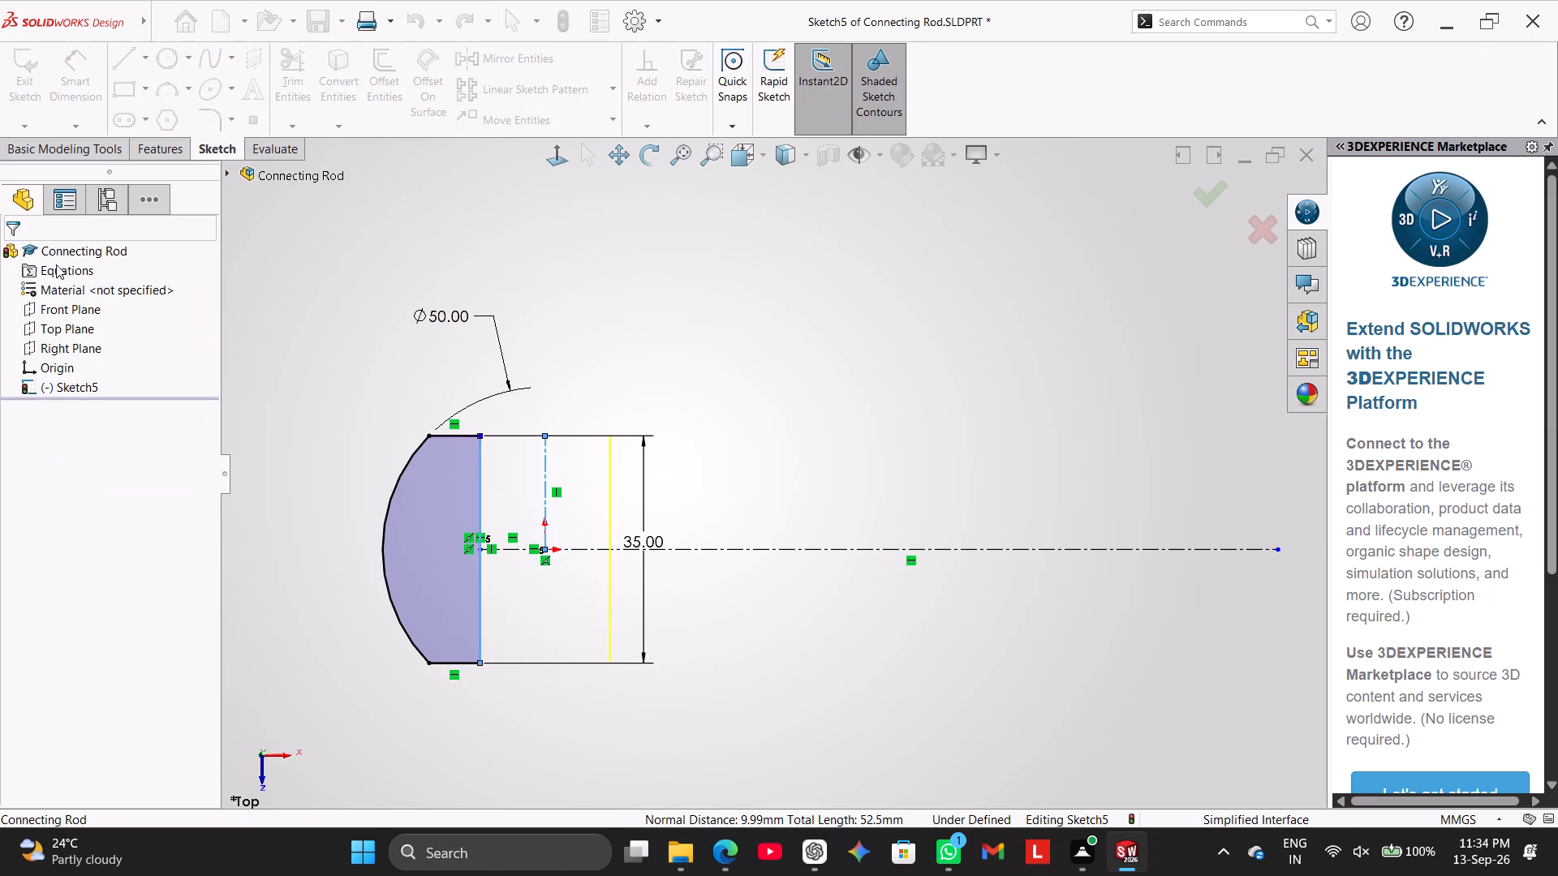
pyautogui.click(587, 284)
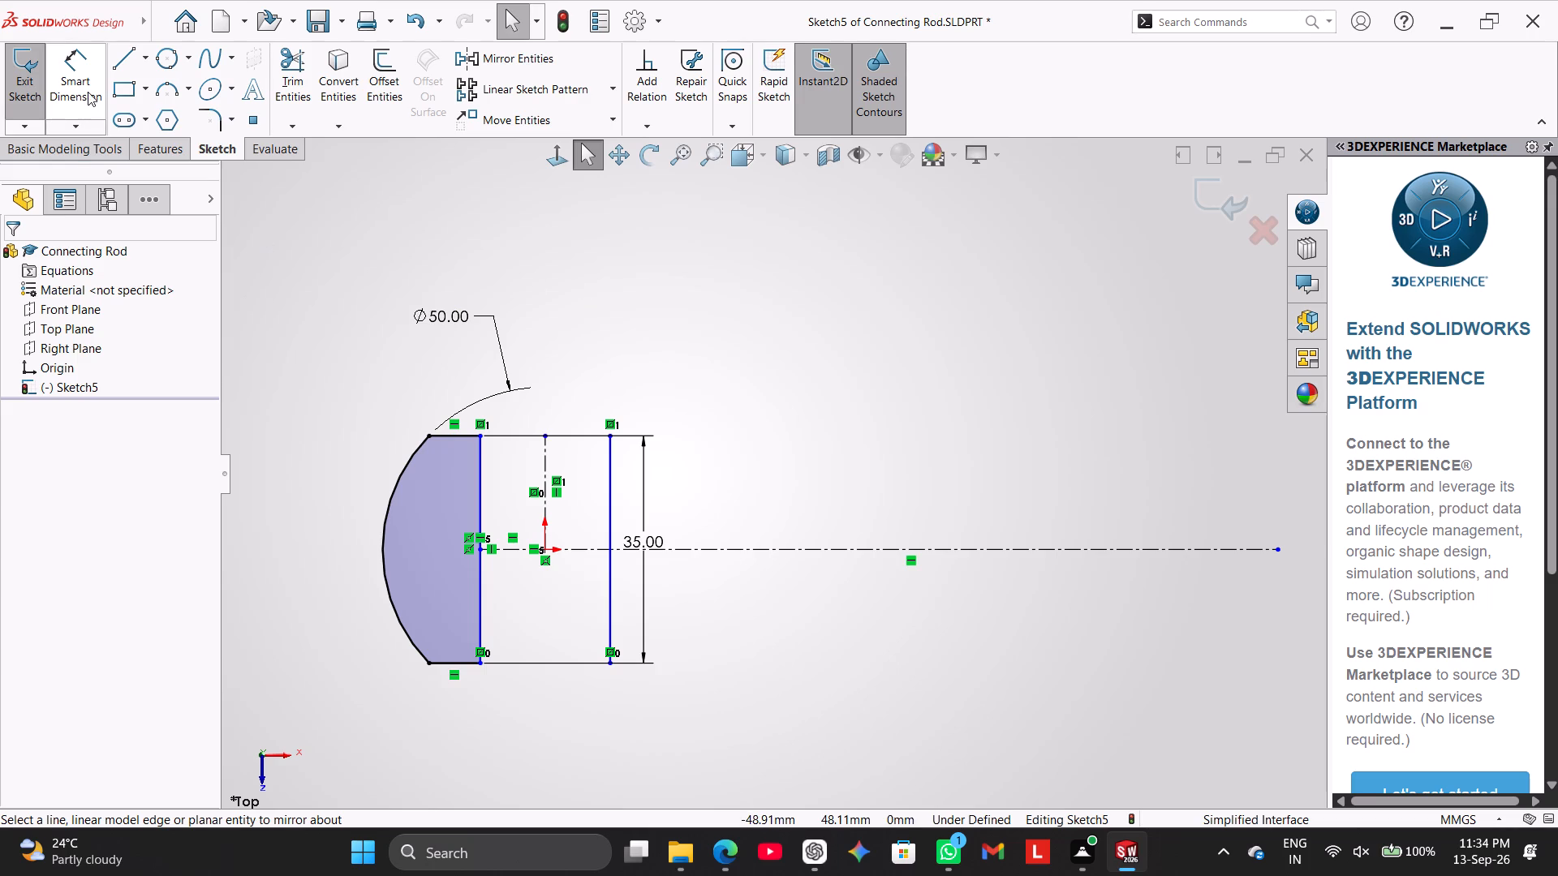
# Dimension the distance between the profile's straight vertical edge and its mirrored copy as 122.70 mm.
pyautogui.click(88, 84)
pyautogui.click(476, 499)
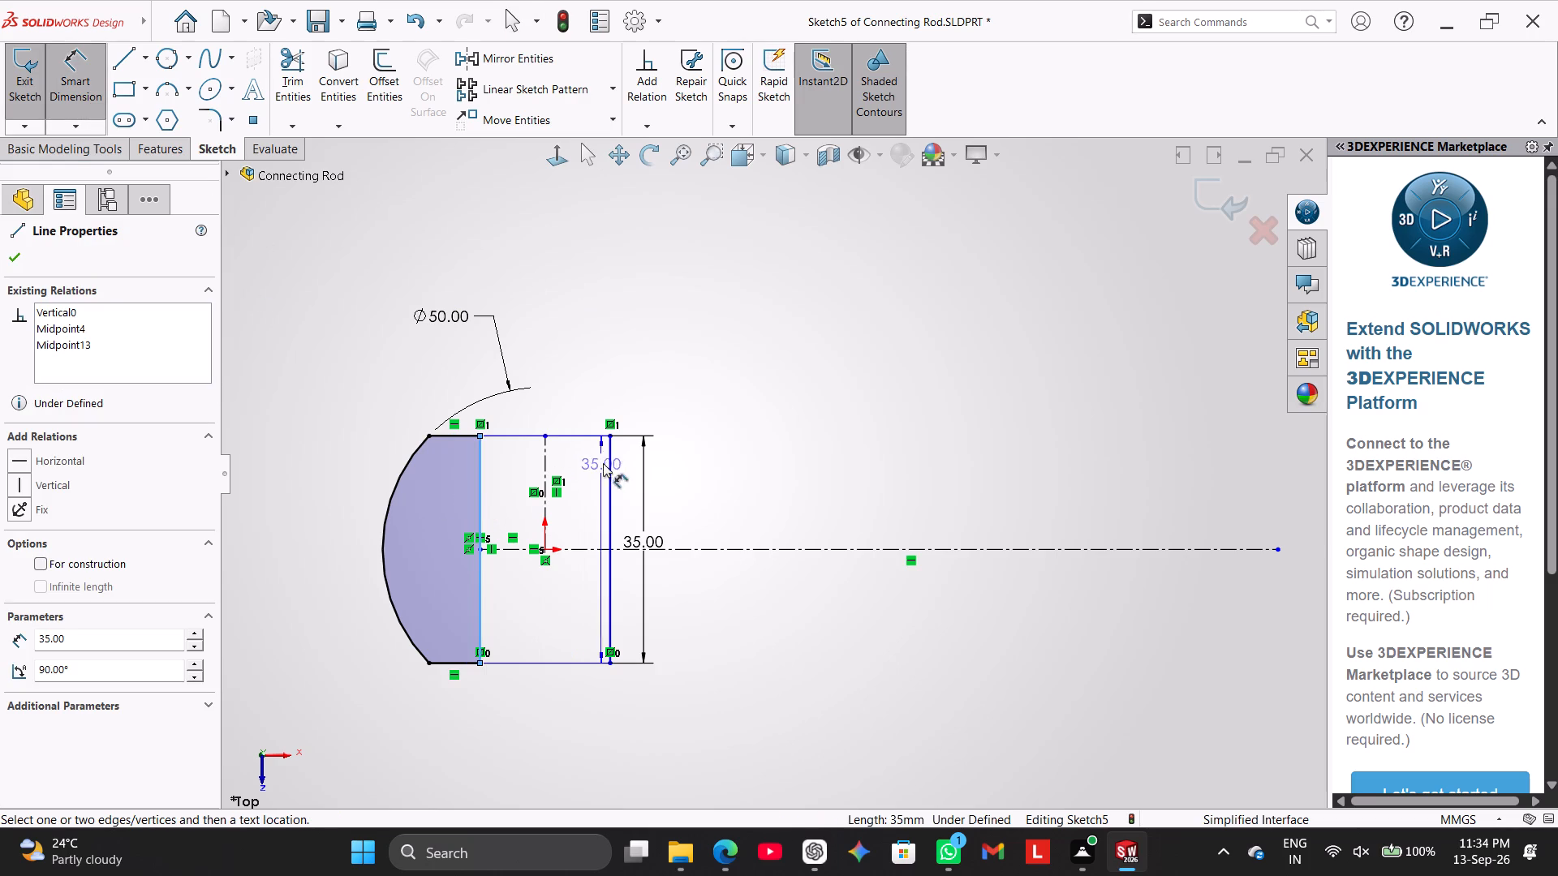
pyautogui.click(611, 467)
pyautogui.click(564, 351)
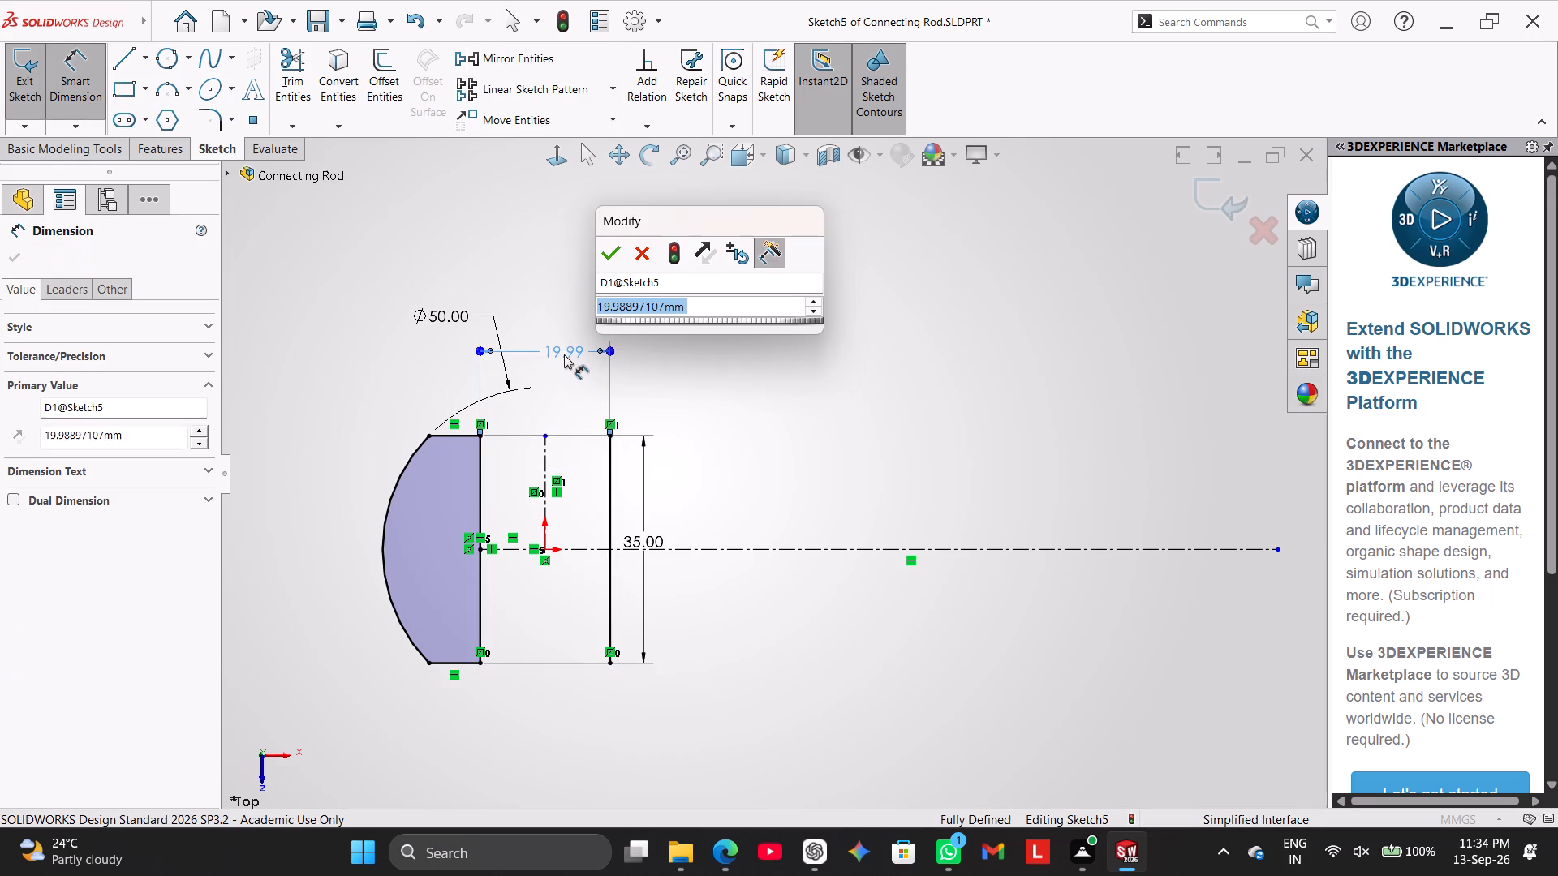
pyautogui.write('122.5')
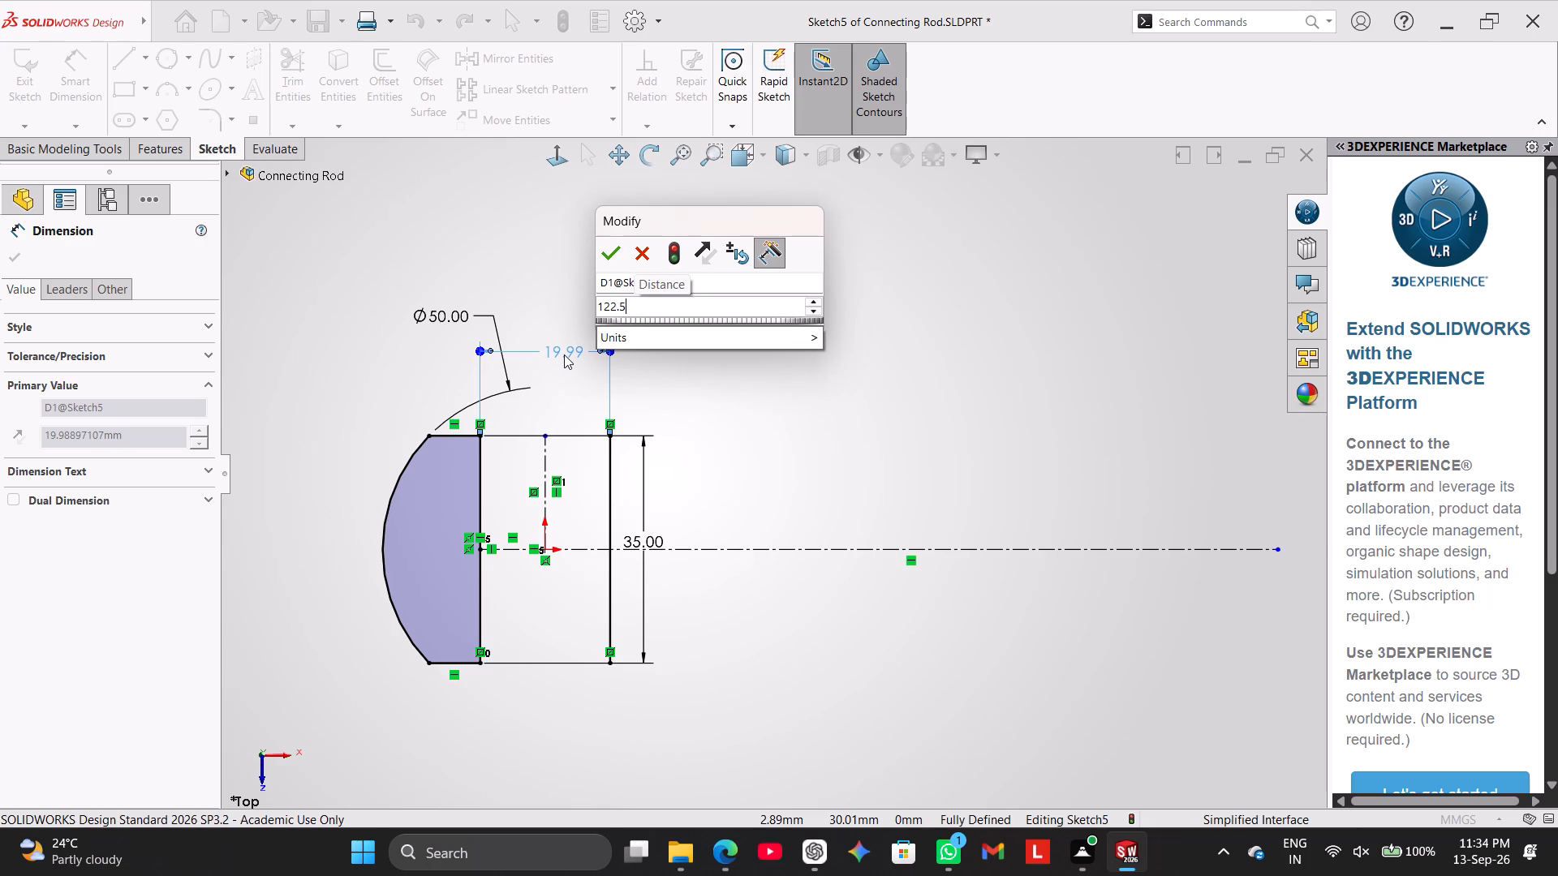
pyautogui.press('BackSpace')
pyautogui.press('7')
pyautogui.press('Return')
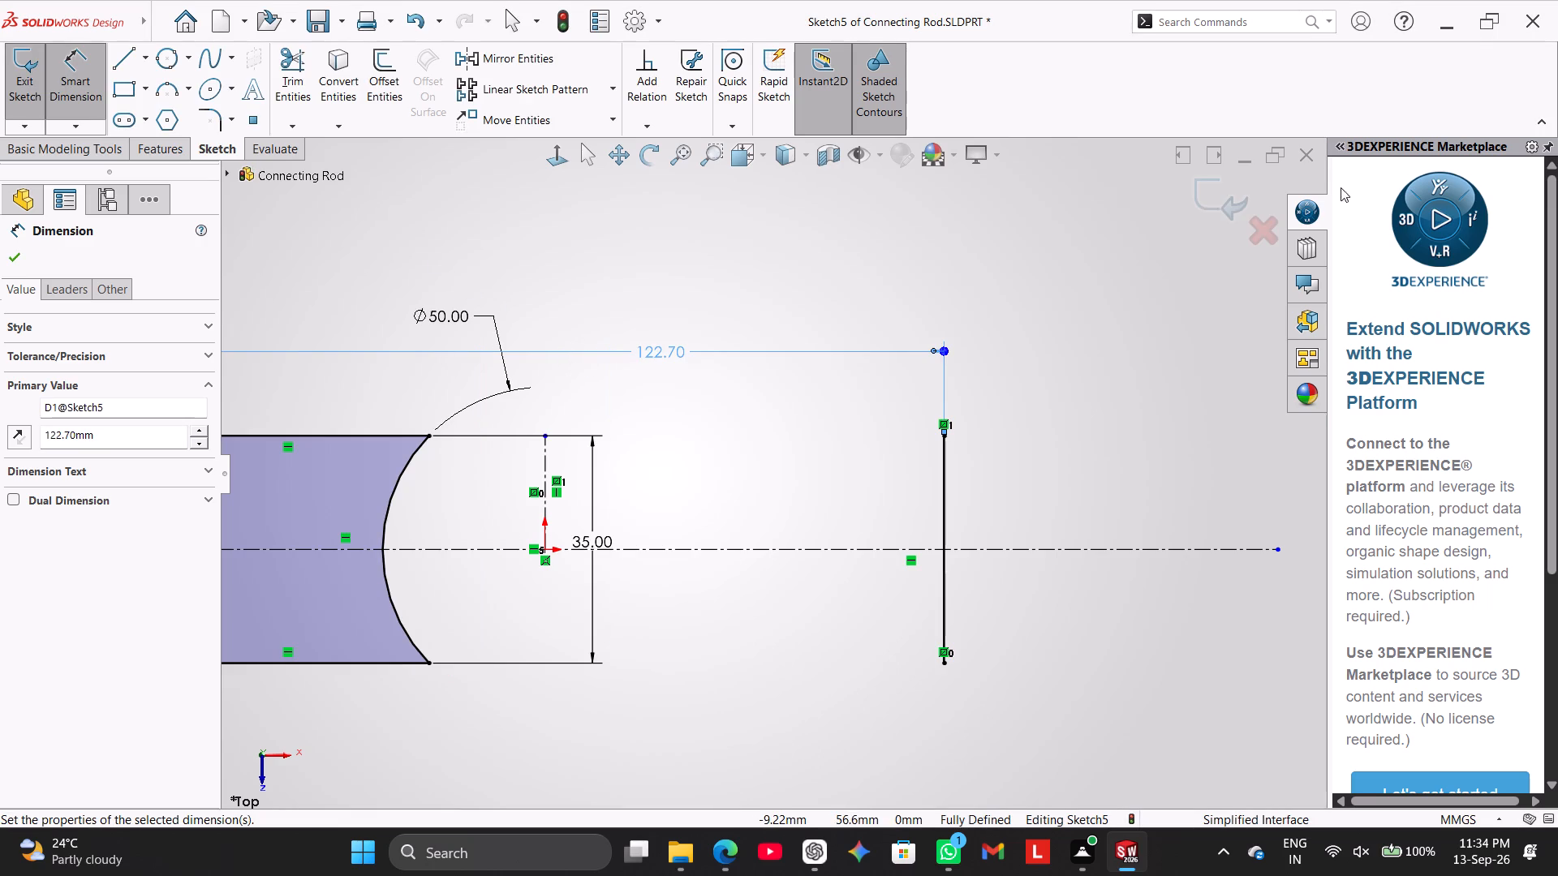
pyautogui.scroll(1, 1308, 207)
pyautogui.scroll(2, 844, 354)
pyautogui.rightClick(682, 250)
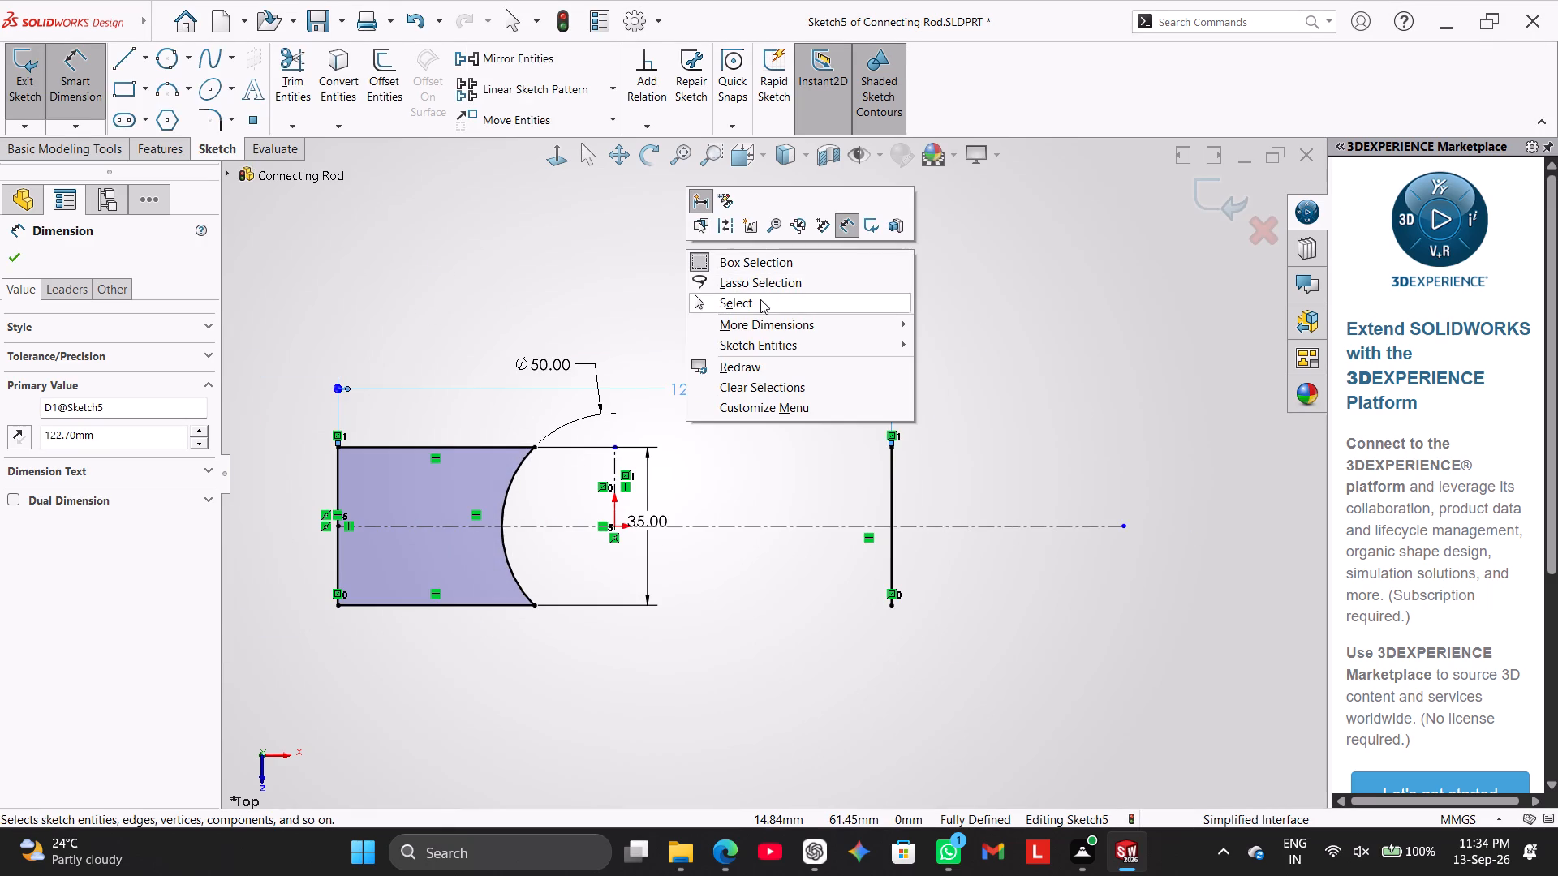
# Undo the 122.70 mm value given to the distance between the profile's straight vertical edge and its mirrored copy.
pyautogui.click(517, 256)
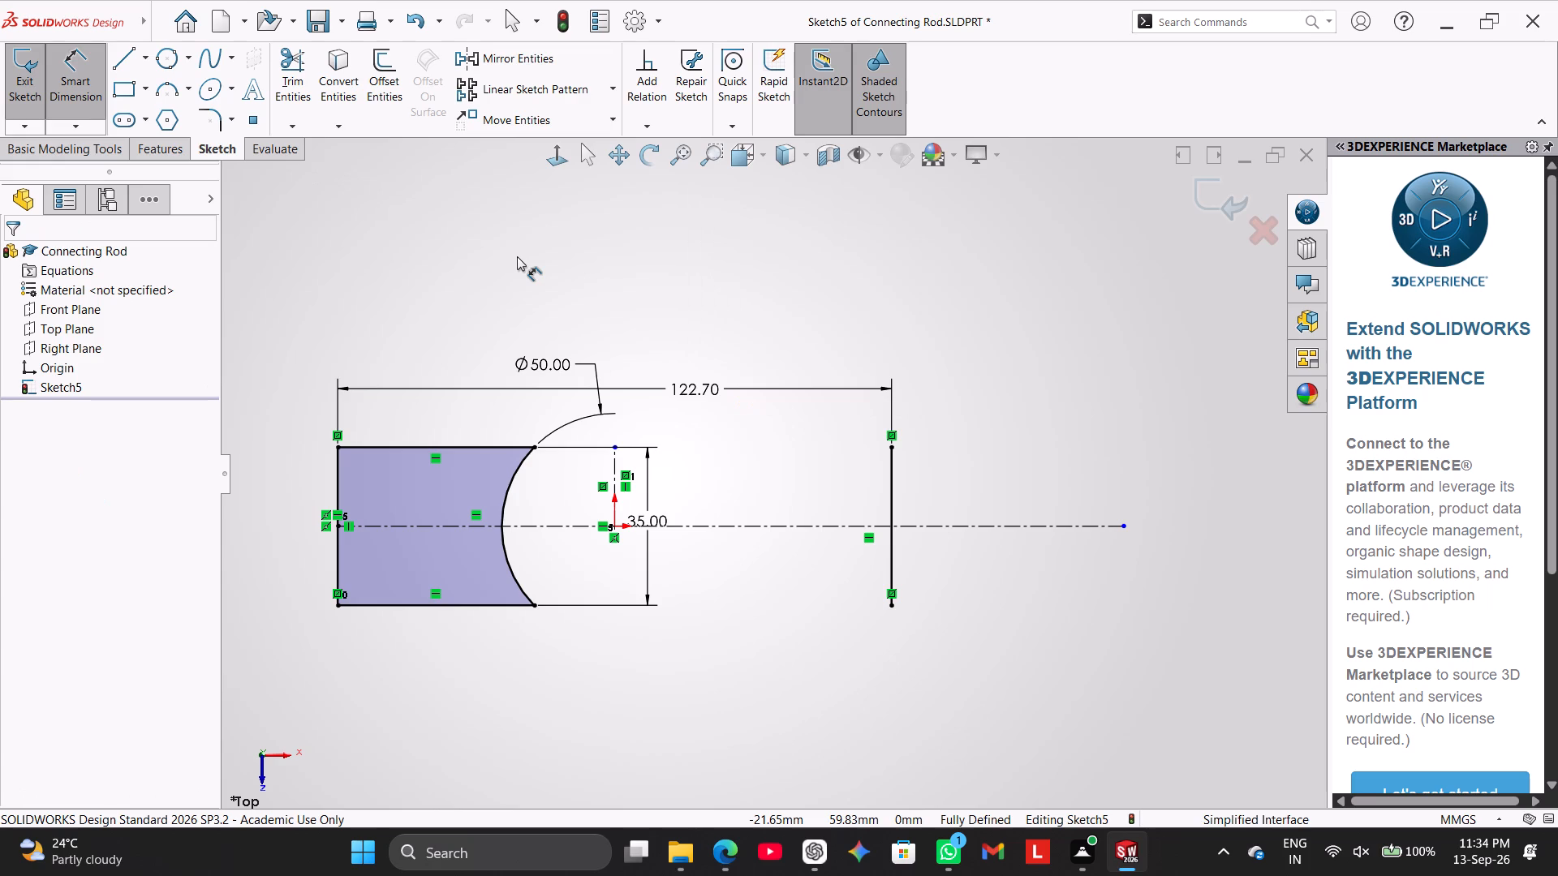
pyautogui.rightClick(517, 256)
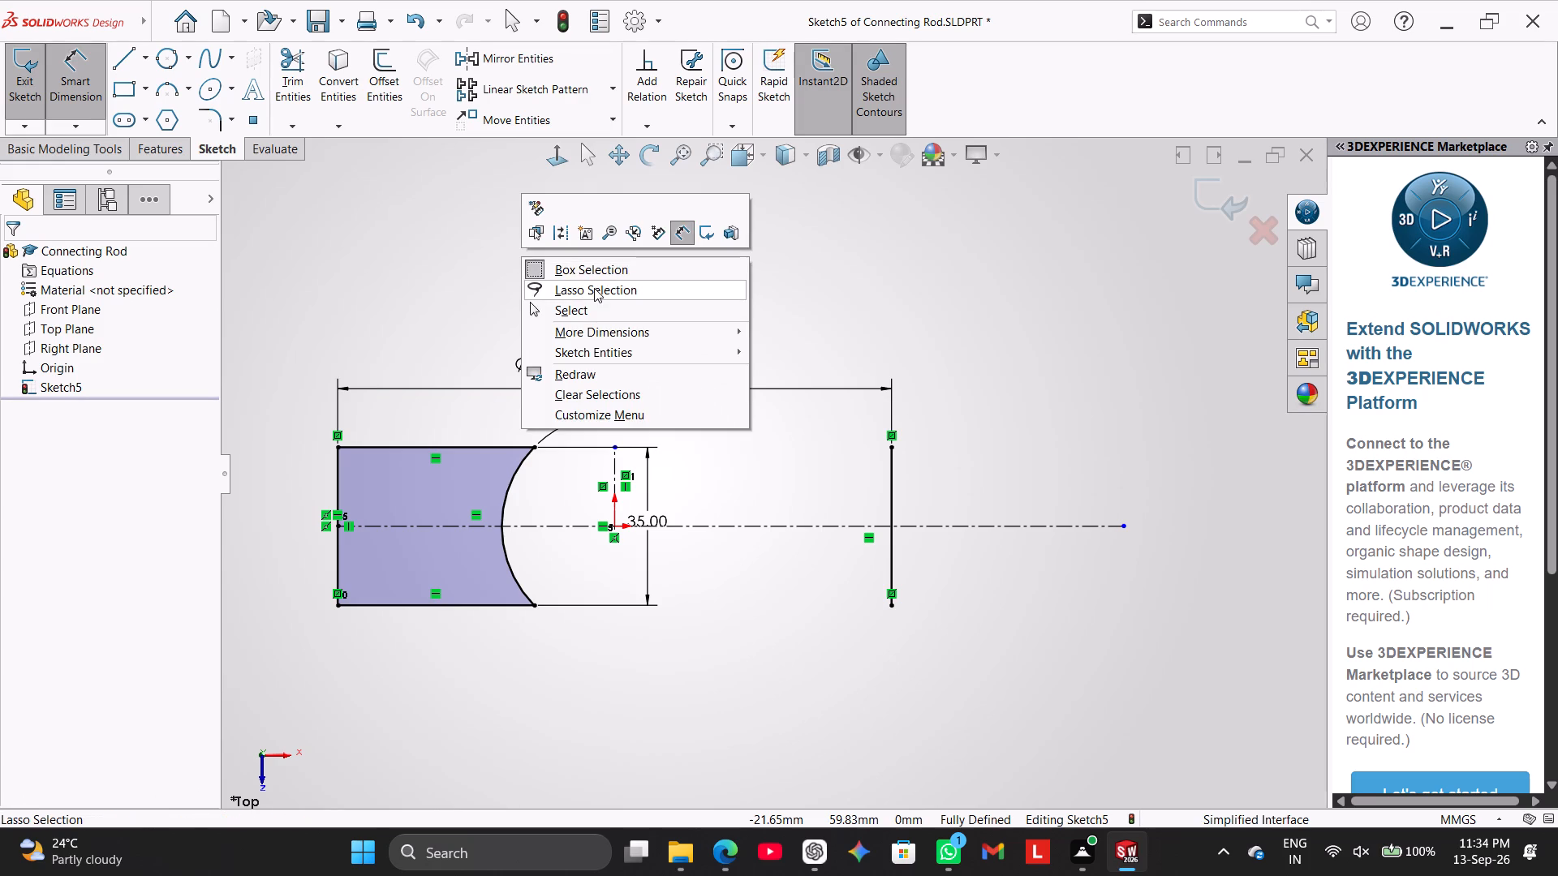
pyautogui.click(598, 300)
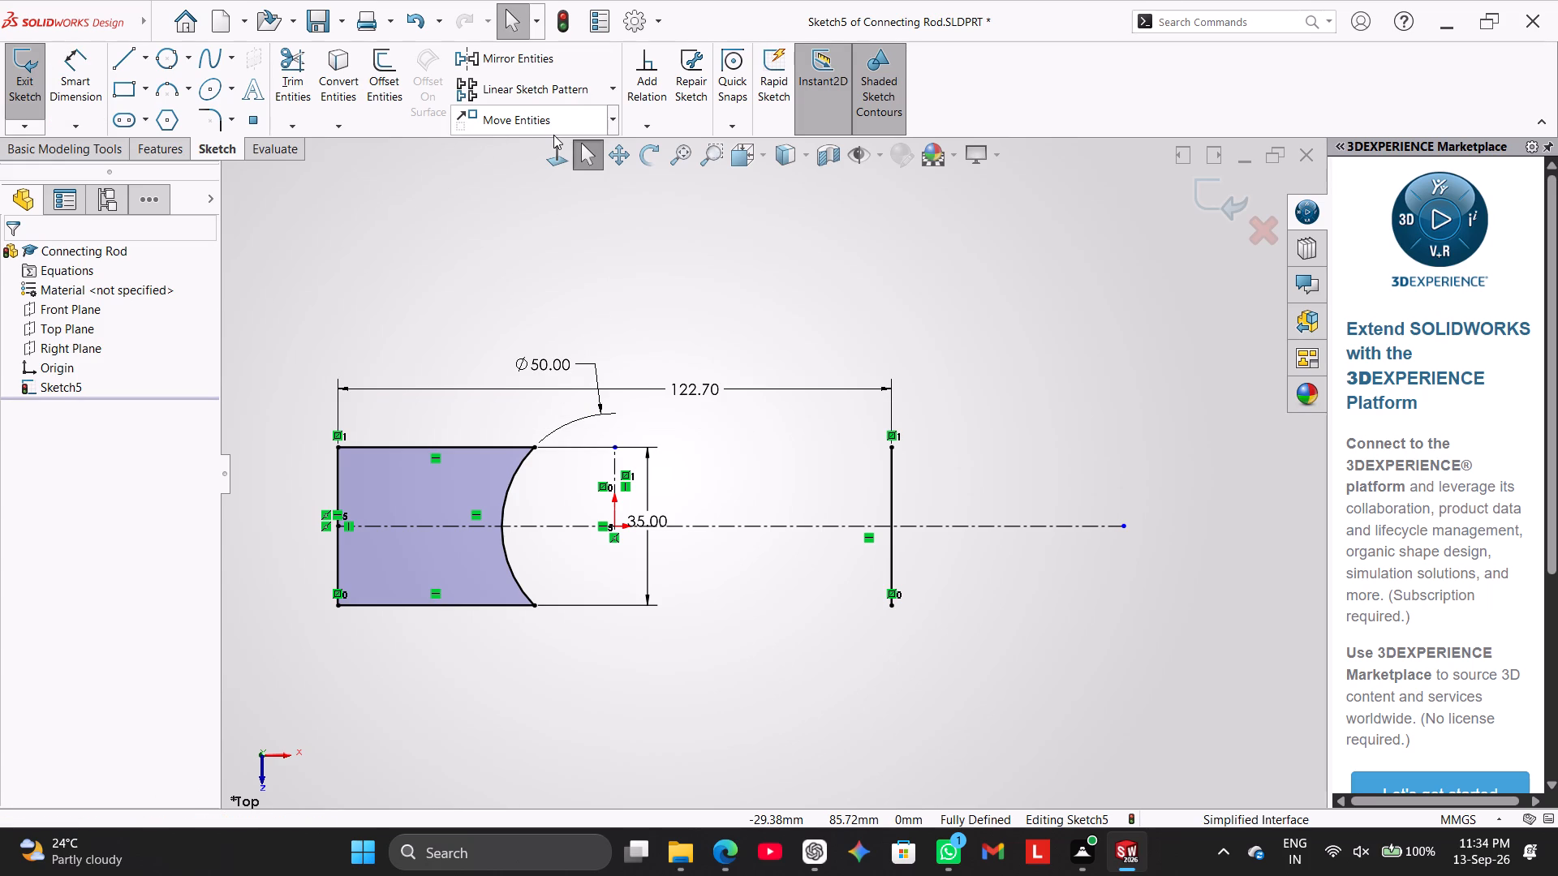
pyautogui.hotkey('ctrl', 'z')
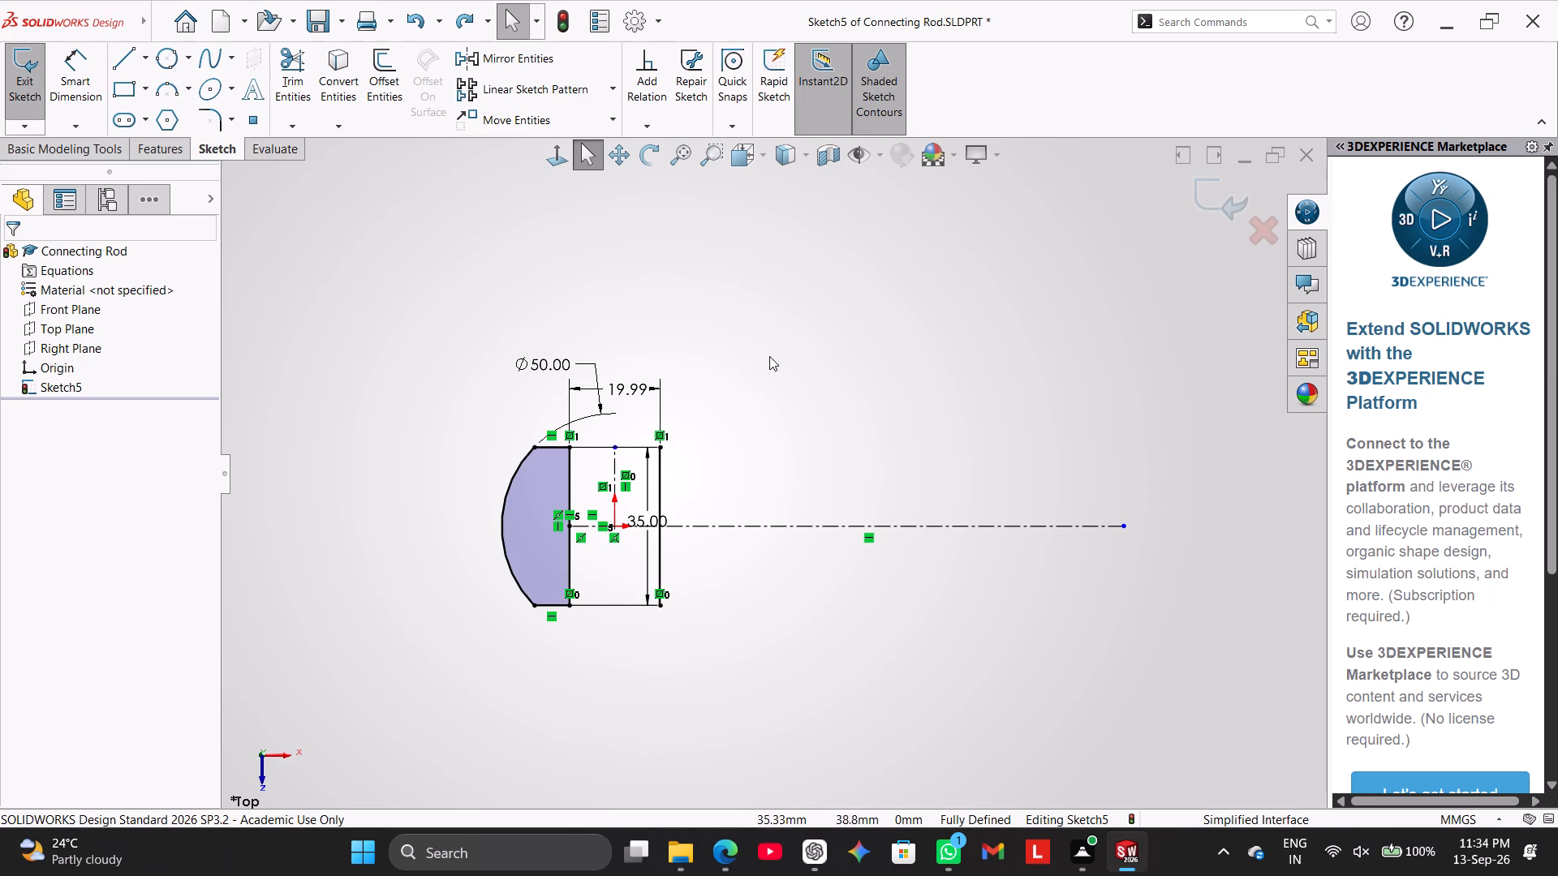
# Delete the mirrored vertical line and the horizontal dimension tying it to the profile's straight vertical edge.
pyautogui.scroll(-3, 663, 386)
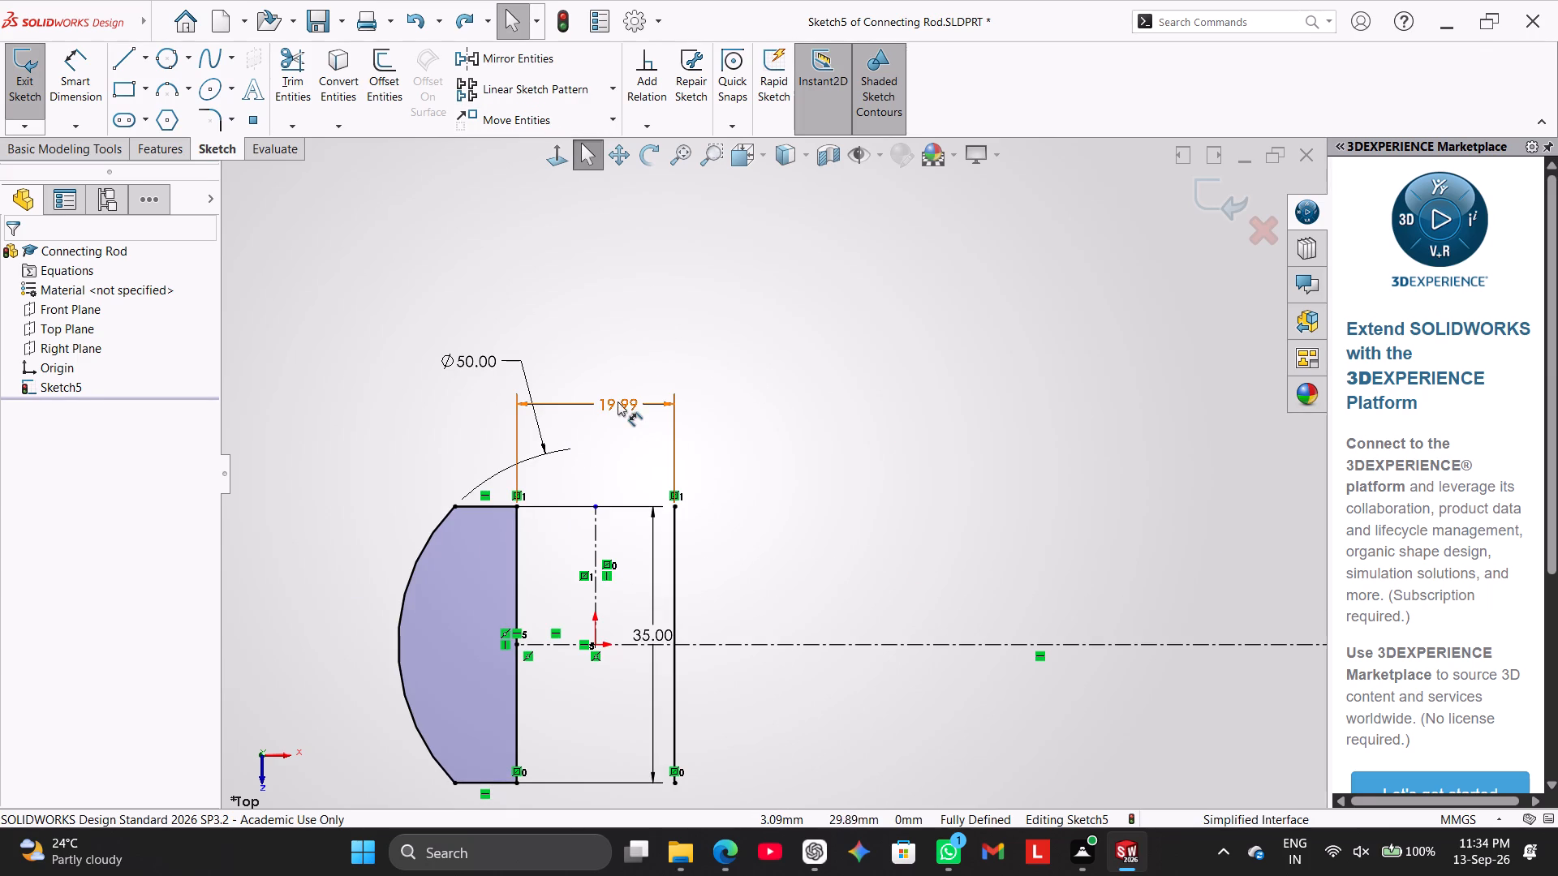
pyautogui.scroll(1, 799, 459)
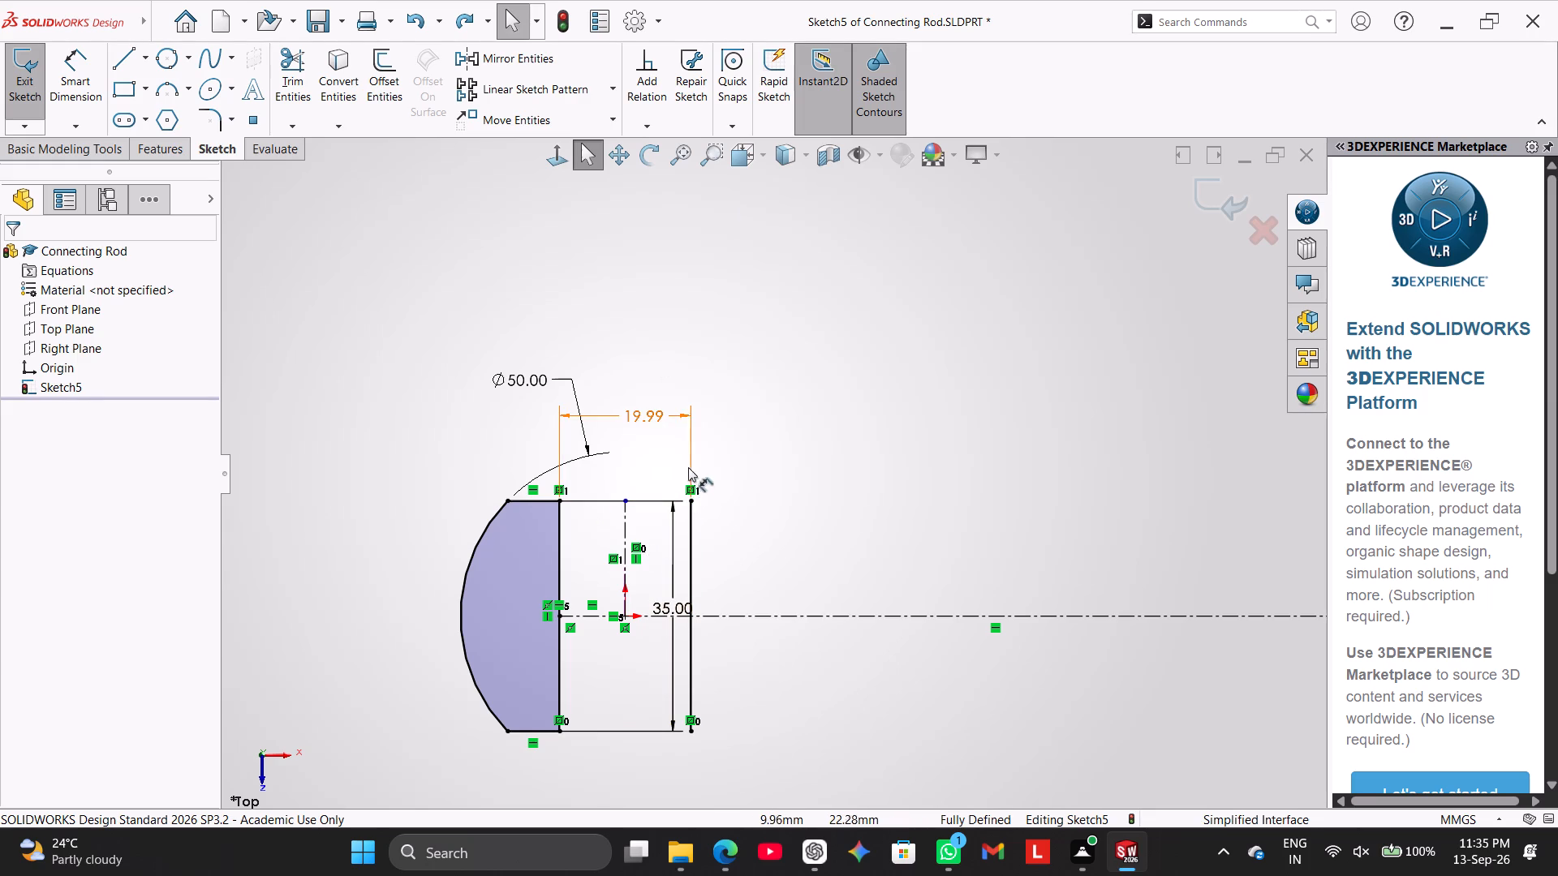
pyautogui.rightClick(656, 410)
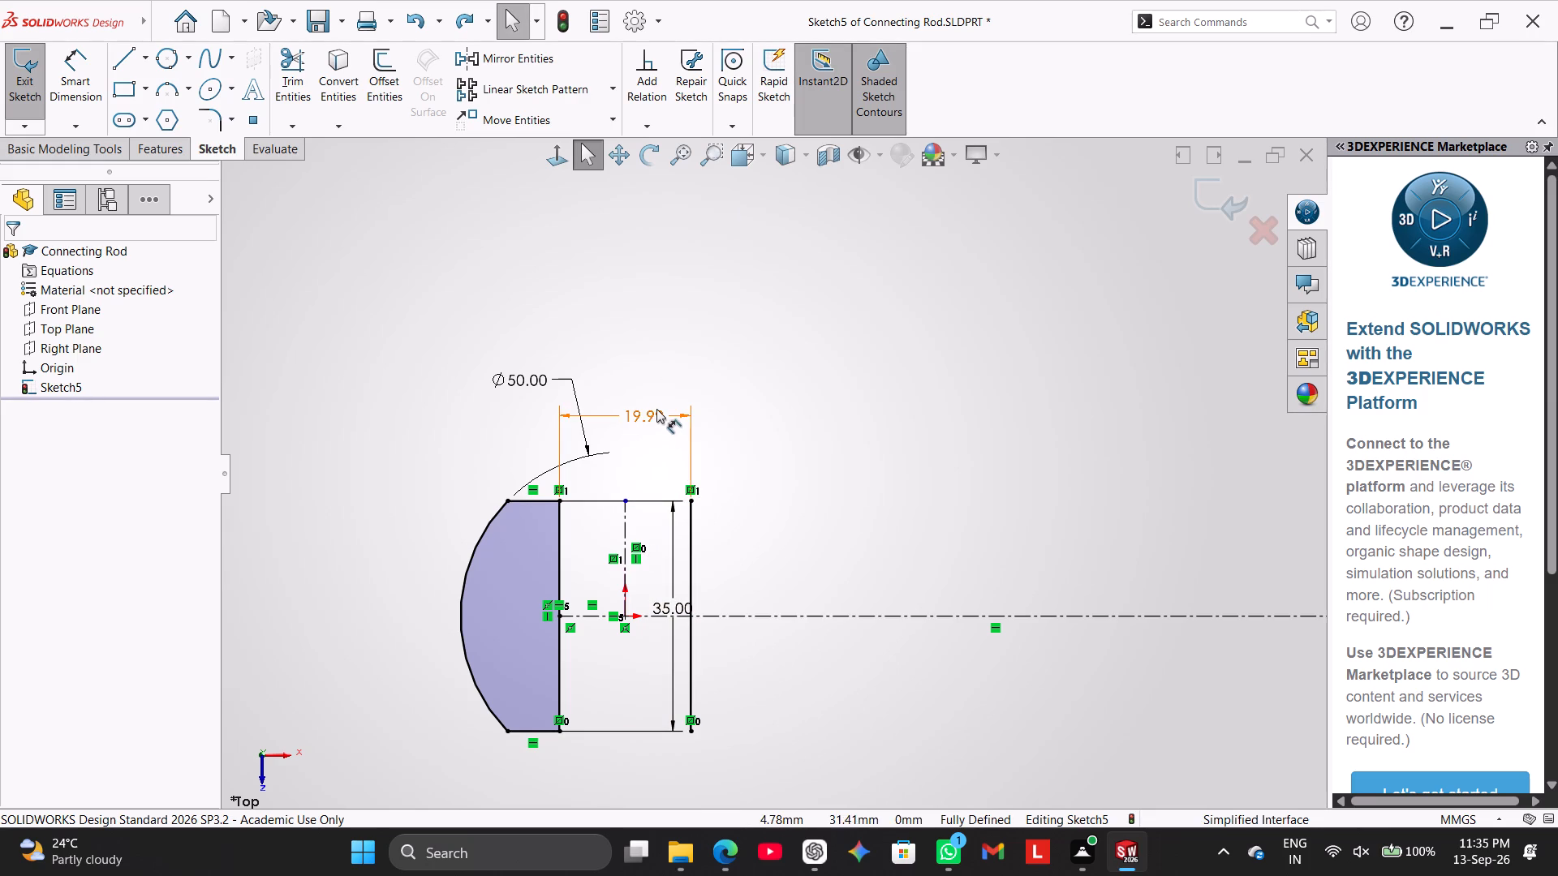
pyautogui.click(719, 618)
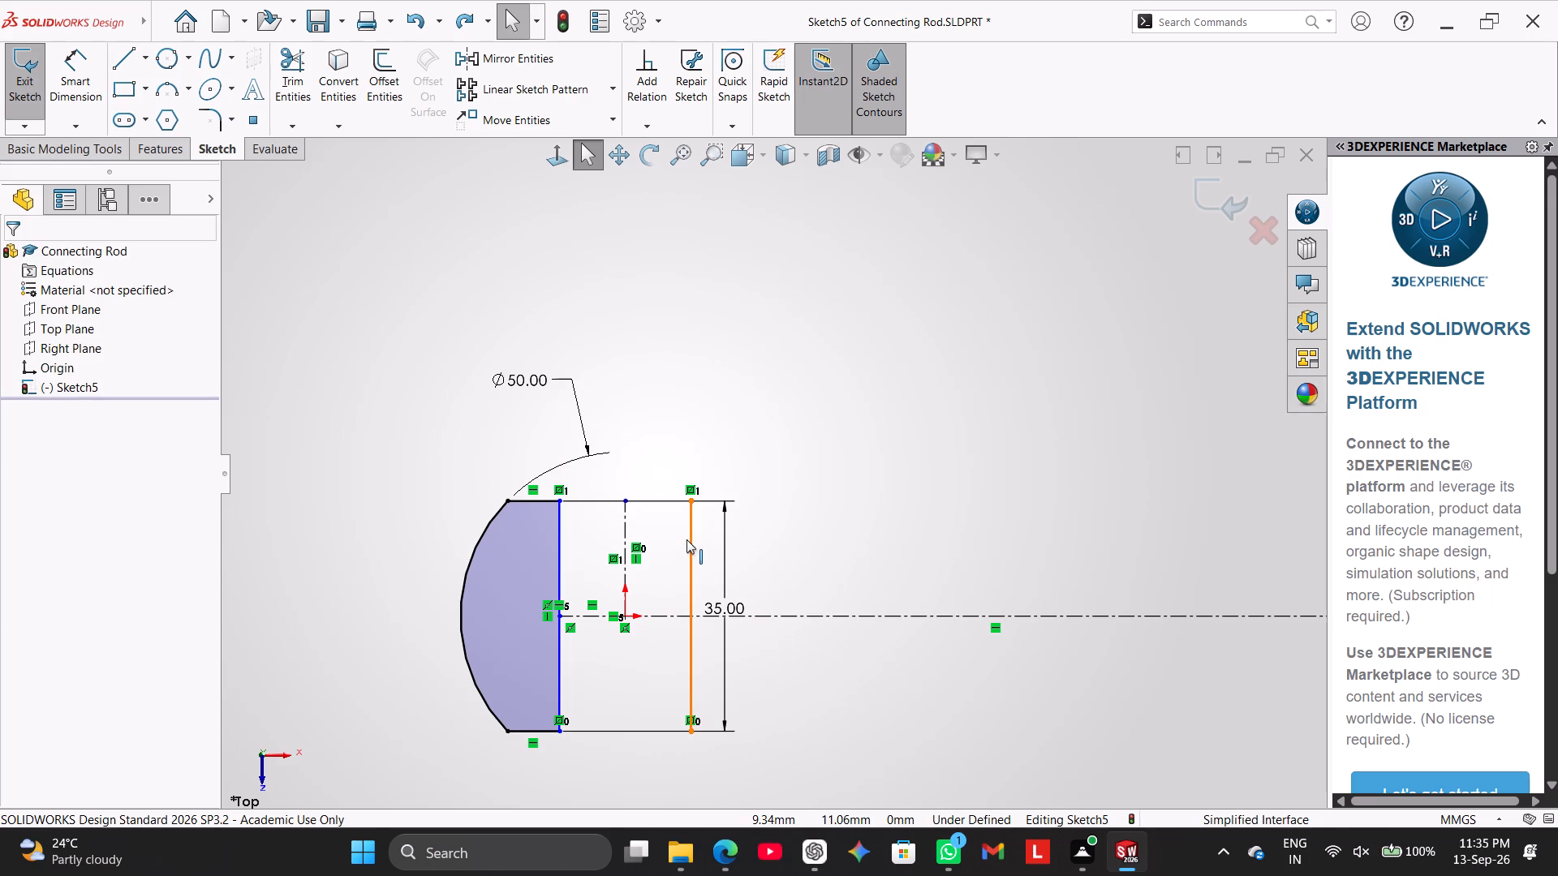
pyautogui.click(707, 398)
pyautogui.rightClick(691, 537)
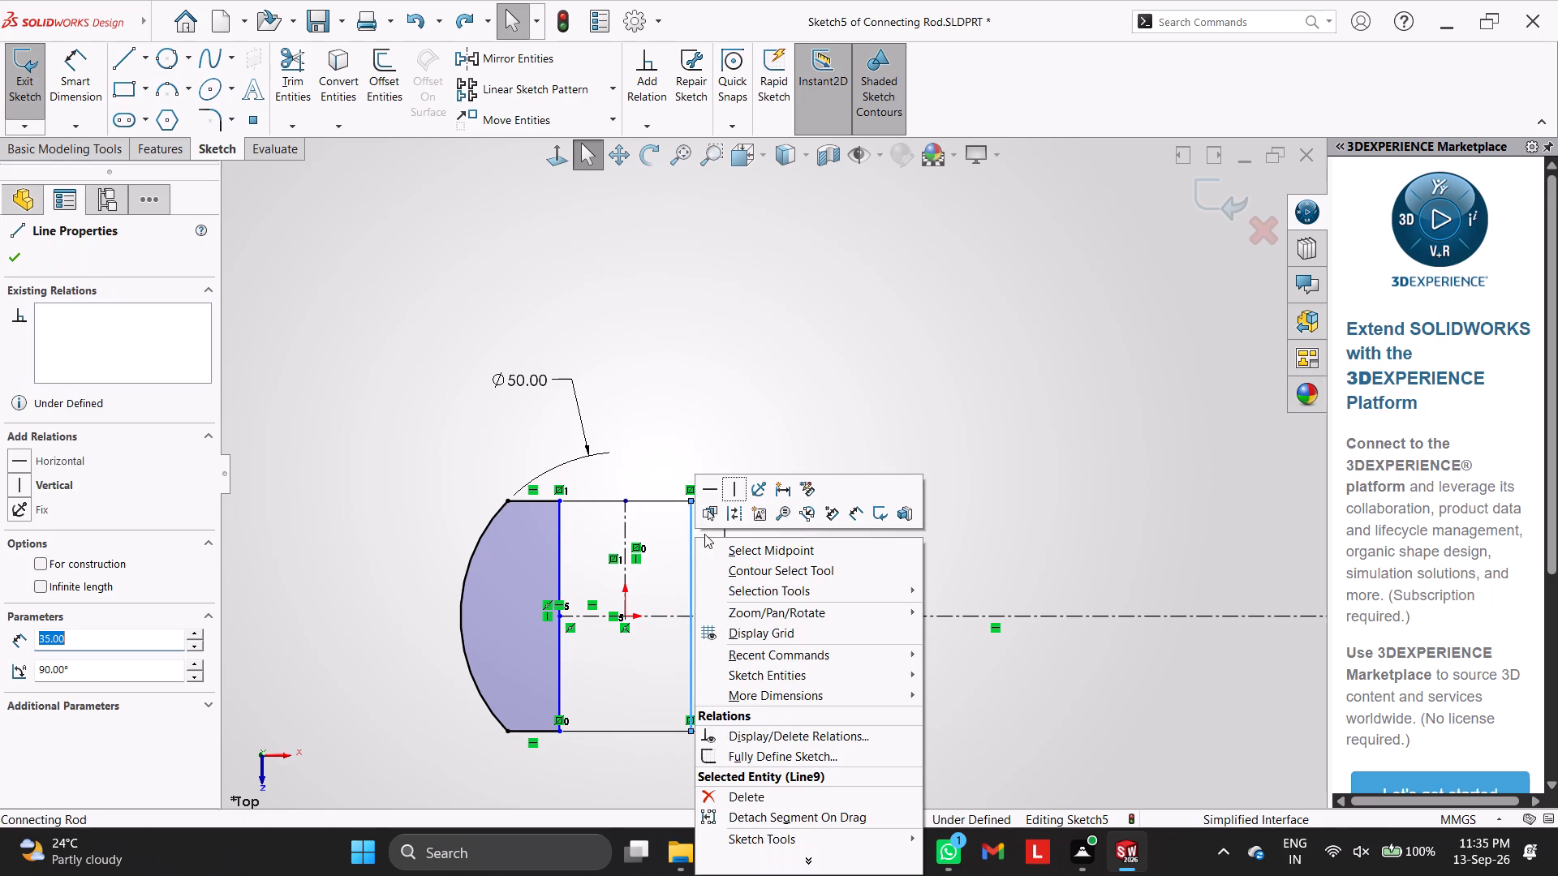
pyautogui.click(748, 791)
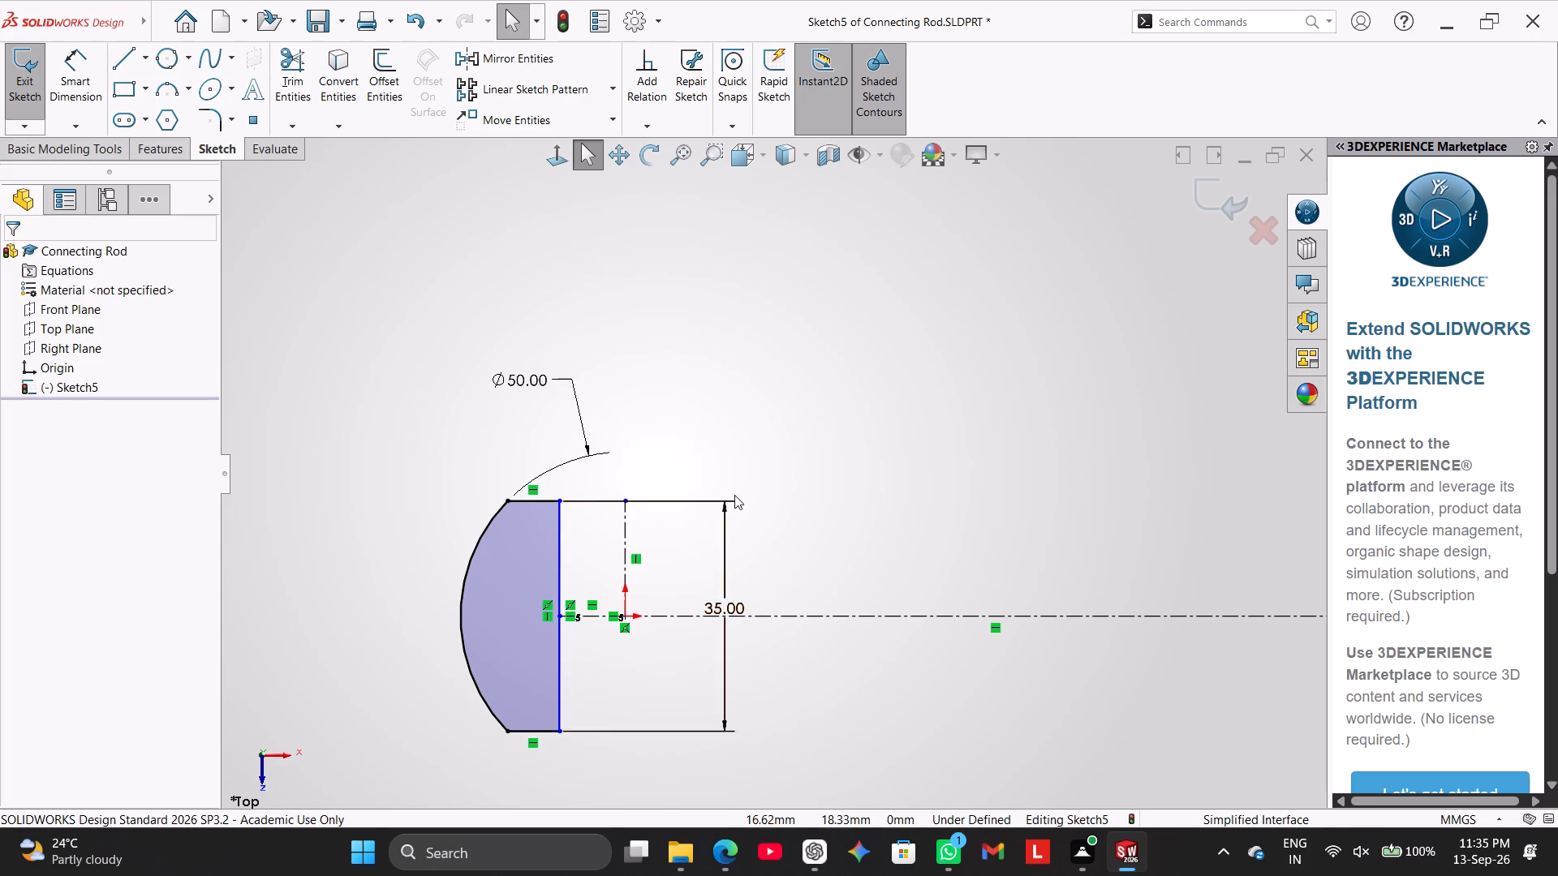
# Undo the recent deletions and the mirror, back to the separate far vertical line with its 122.70 mm dimension.
pyautogui.scroll(1, 734, 495)
pyautogui.scroll(-1, 734, 506)
pyautogui.scroll(1, 733, 506)
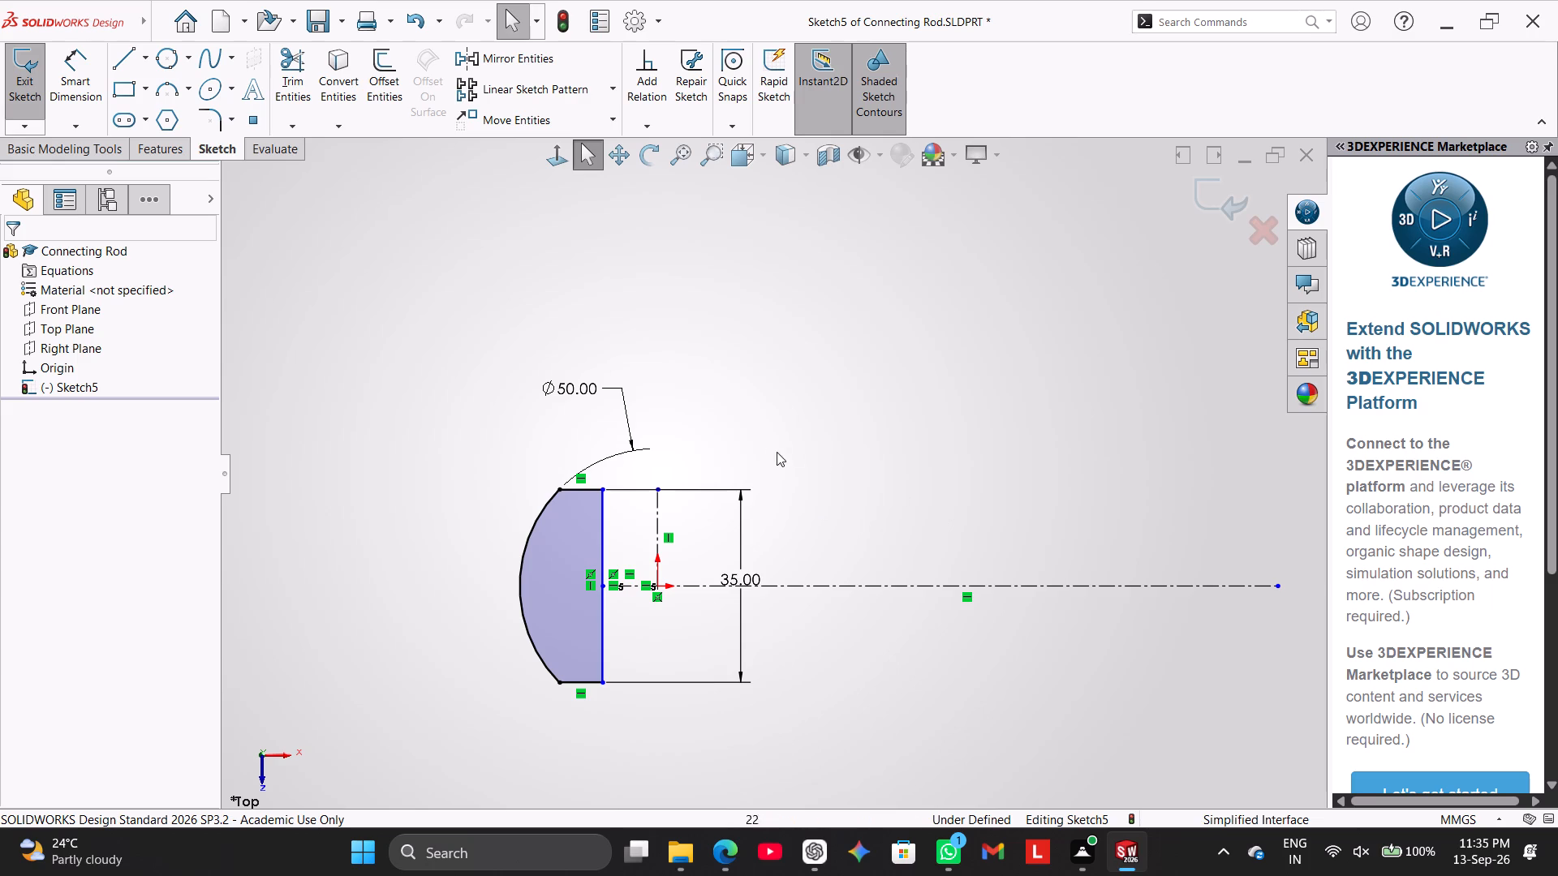
pyautogui.hotkey('ctrl', 'z')
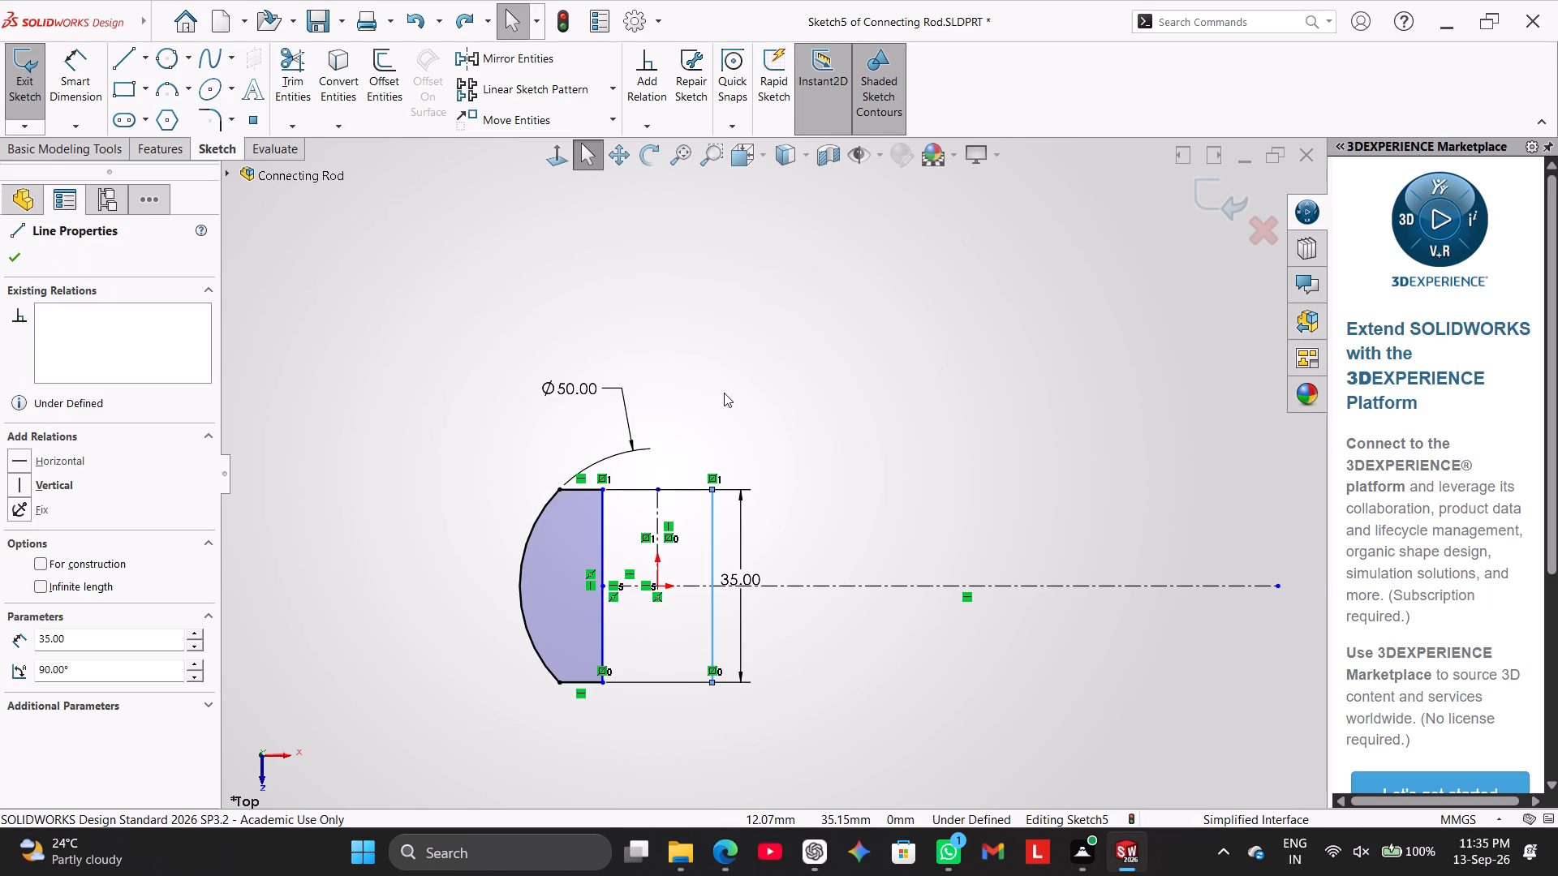
pyautogui.hotkey('ctrl', 'z')
pyautogui.hotkey('ctrl', 'z')
pyautogui.hotkey('ctrl', 'z')
pyautogui.hotkey('ctrl', 'z')
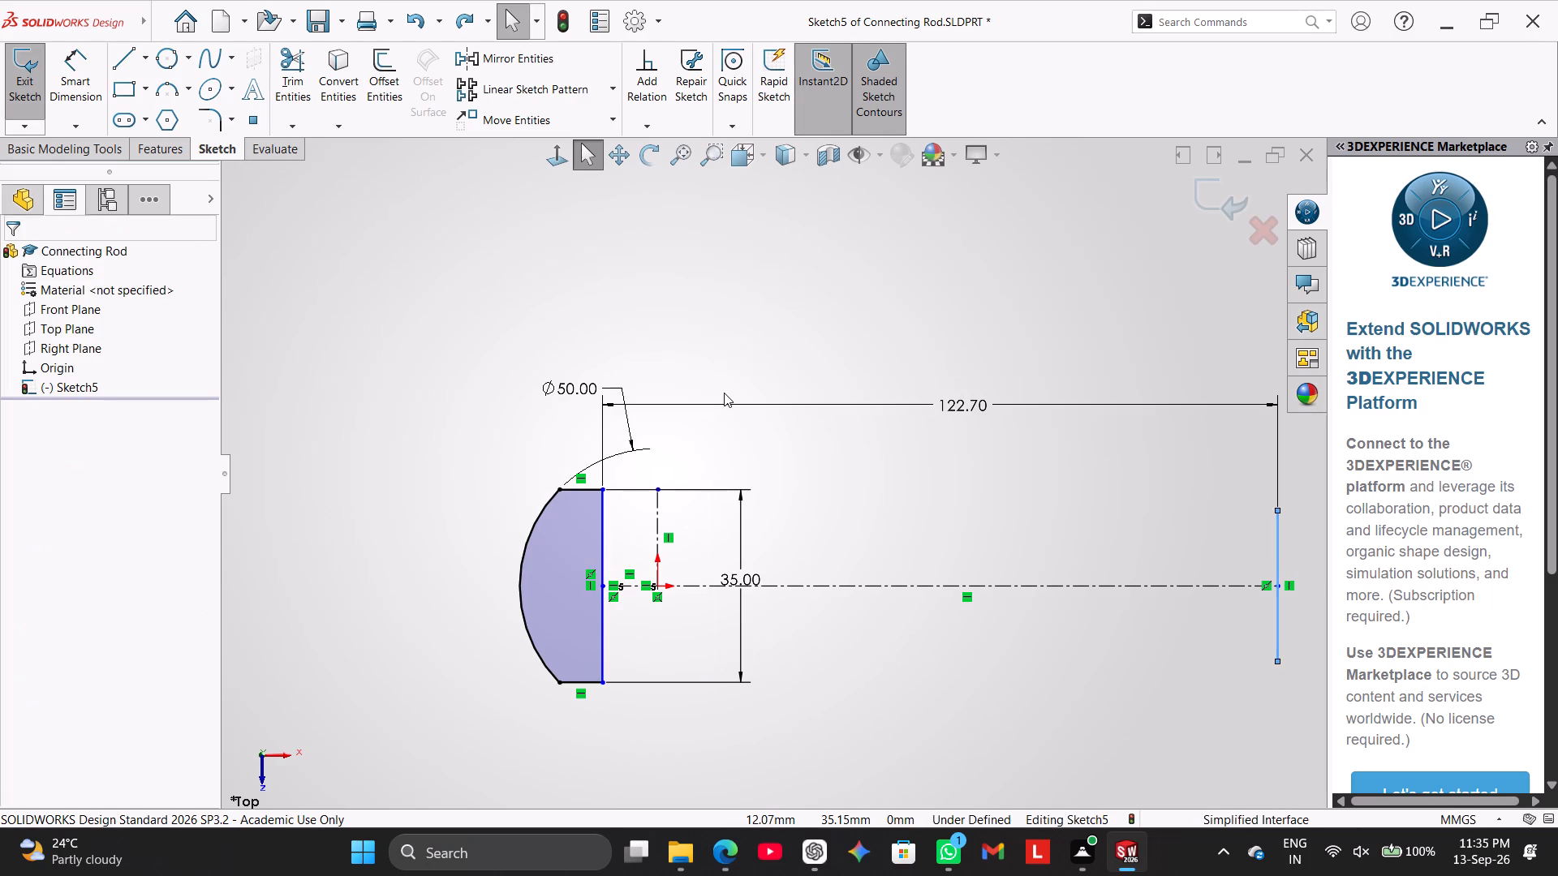
# Make the profile's straight vertical edge and the separate far vertical line symmetric about the vertical centreline at the origin.
pyautogui.click(717, 290)
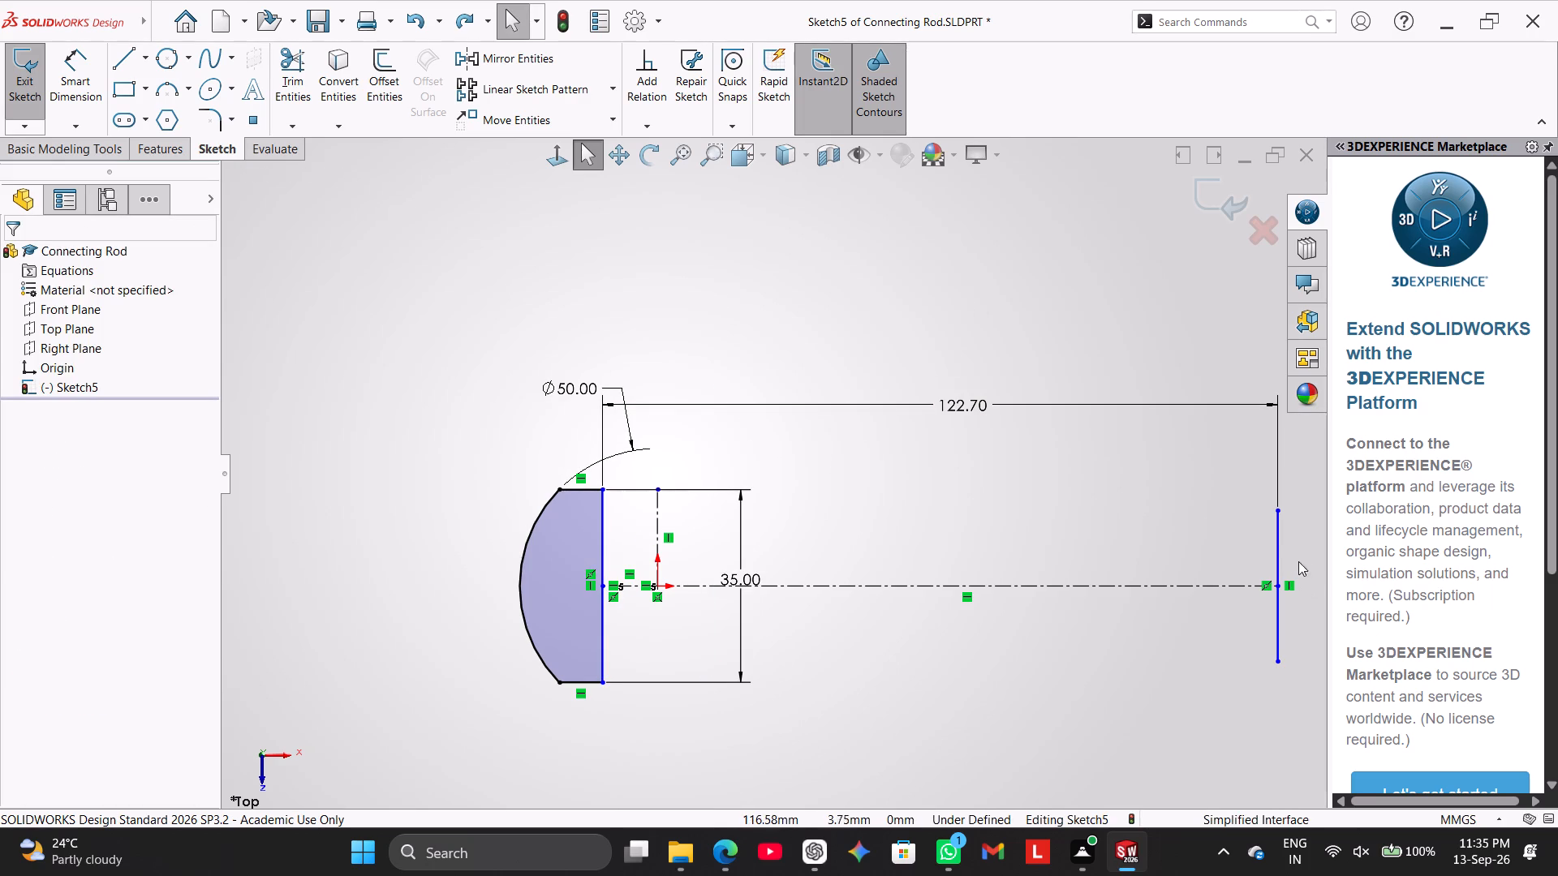
pyautogui.keyDown('ctrl'); pyautogui.click(1276, 531); pyautogui.keyUp('ctrl')
pyautogui.keyDown('ctrl'); pyautogui.click(654, 503); pyautogui.keyUp('ctrl')
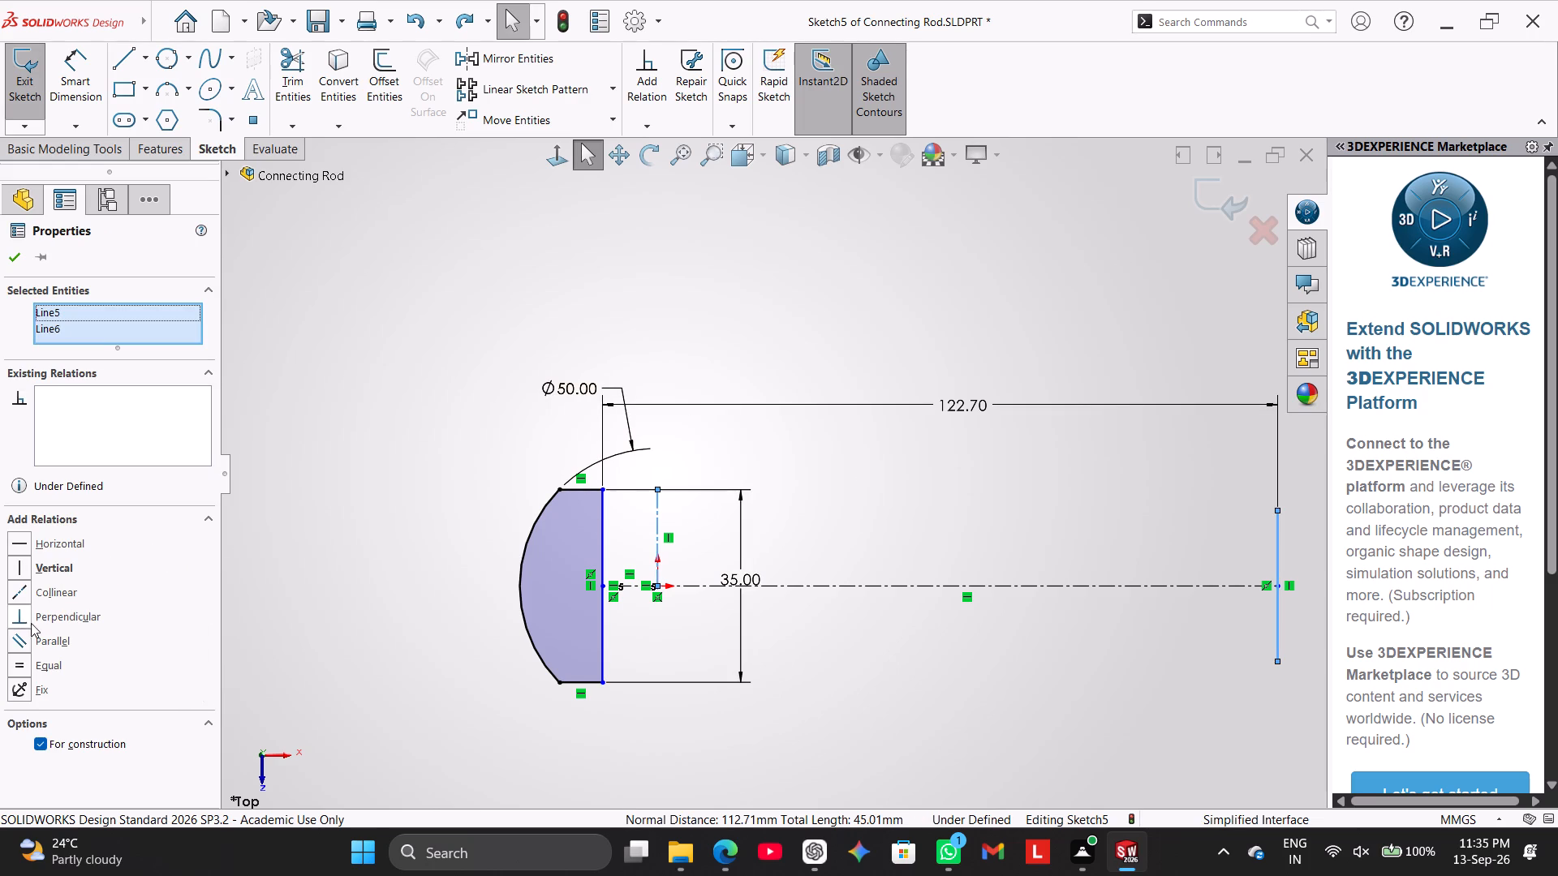
pyautogui.keyDown('ctrl'); pyautogui.click(604, 533); pyautogui.keyUp('ctrl')
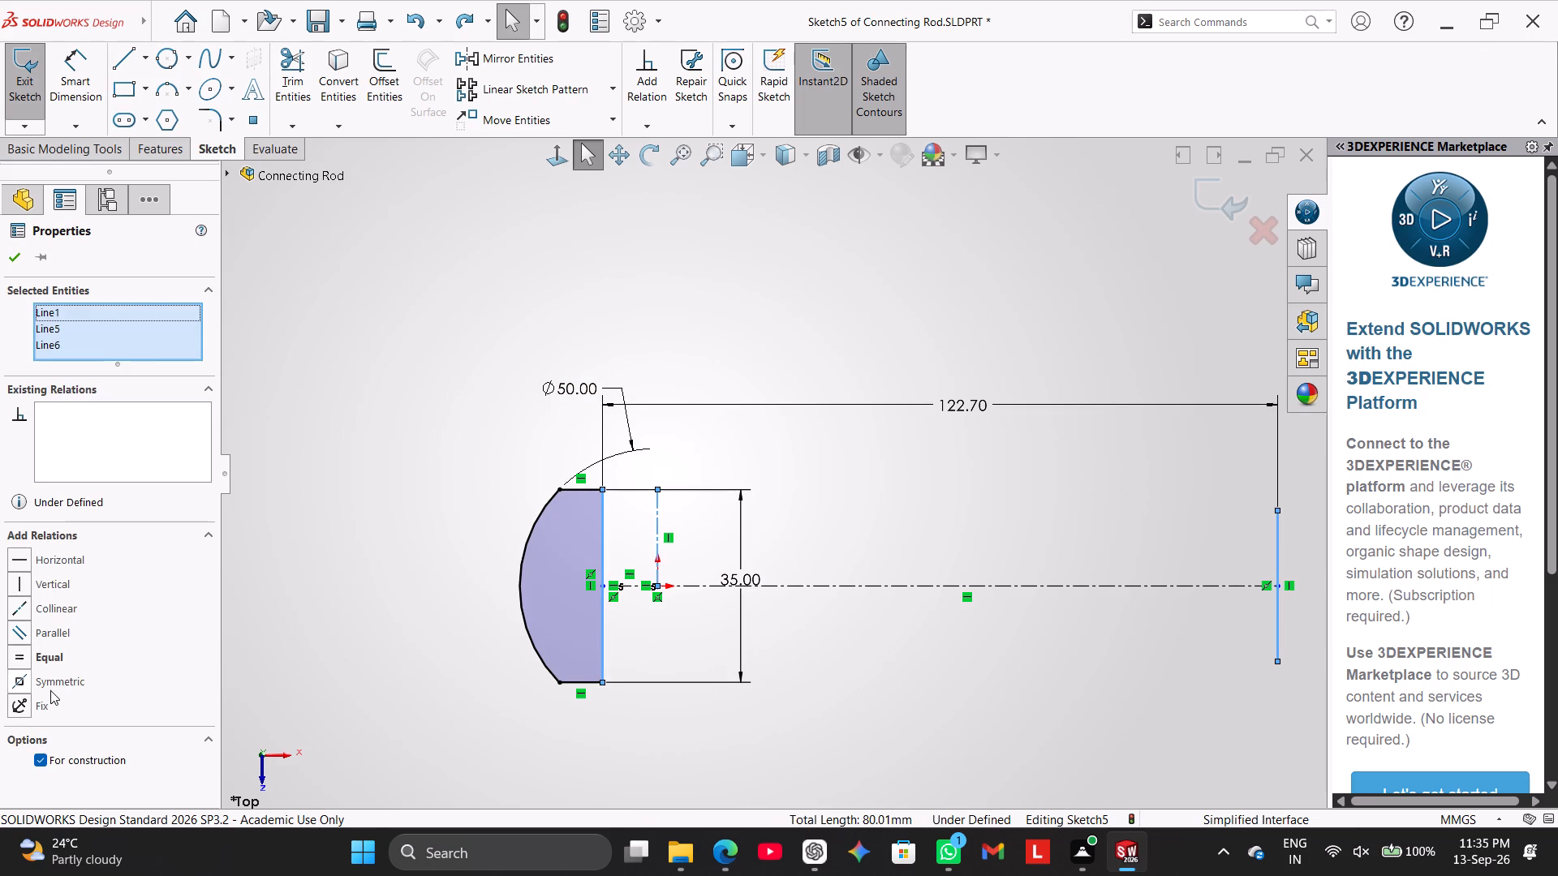
pyautogui.click(50, 684)
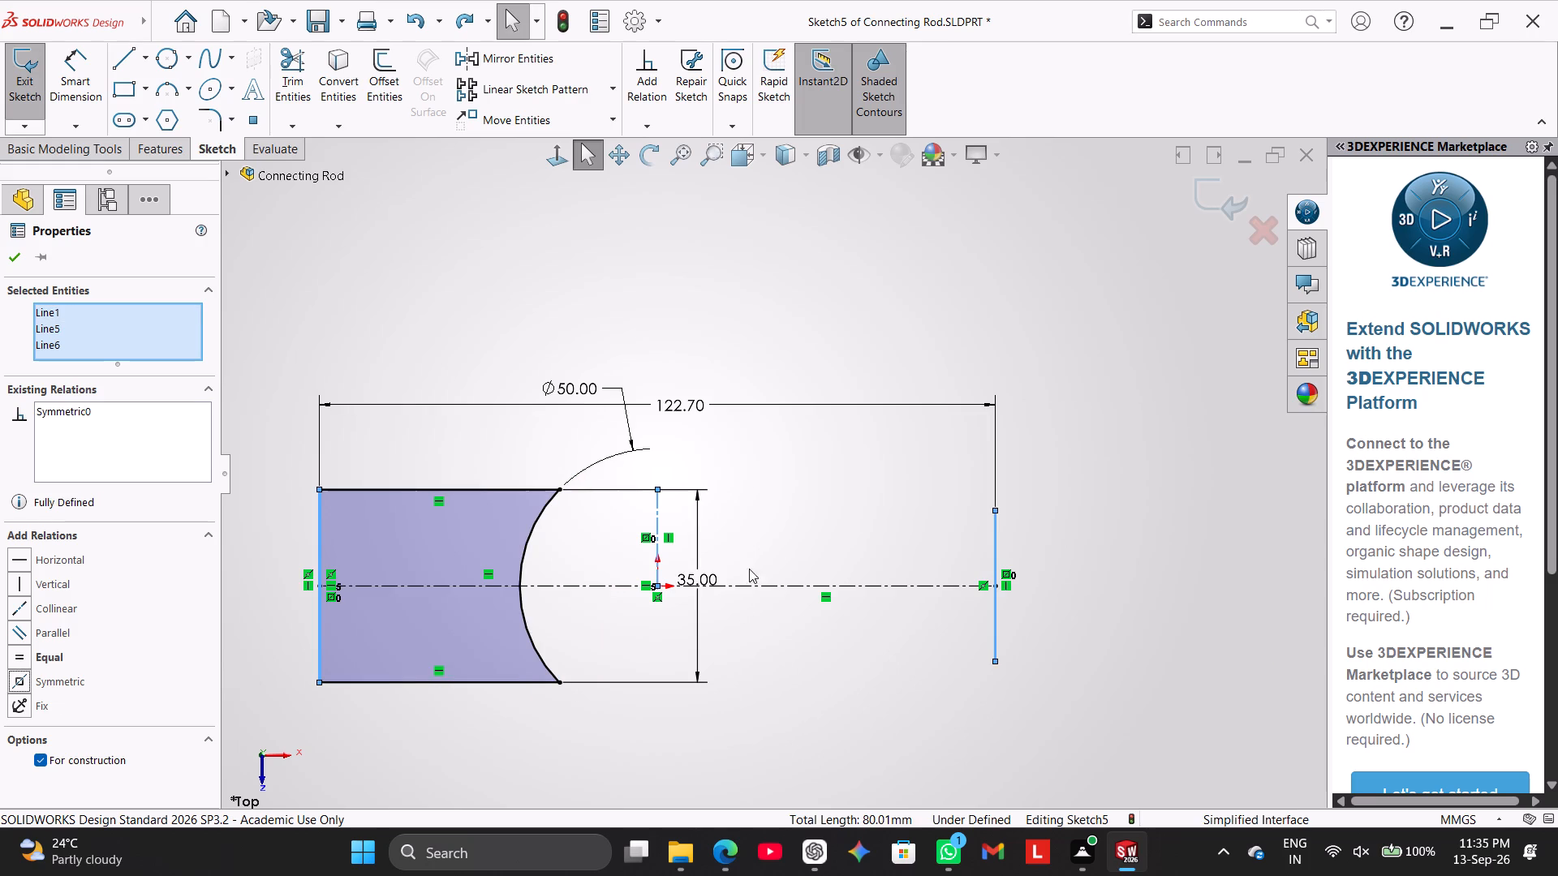
pyautogui.click(788, 518)
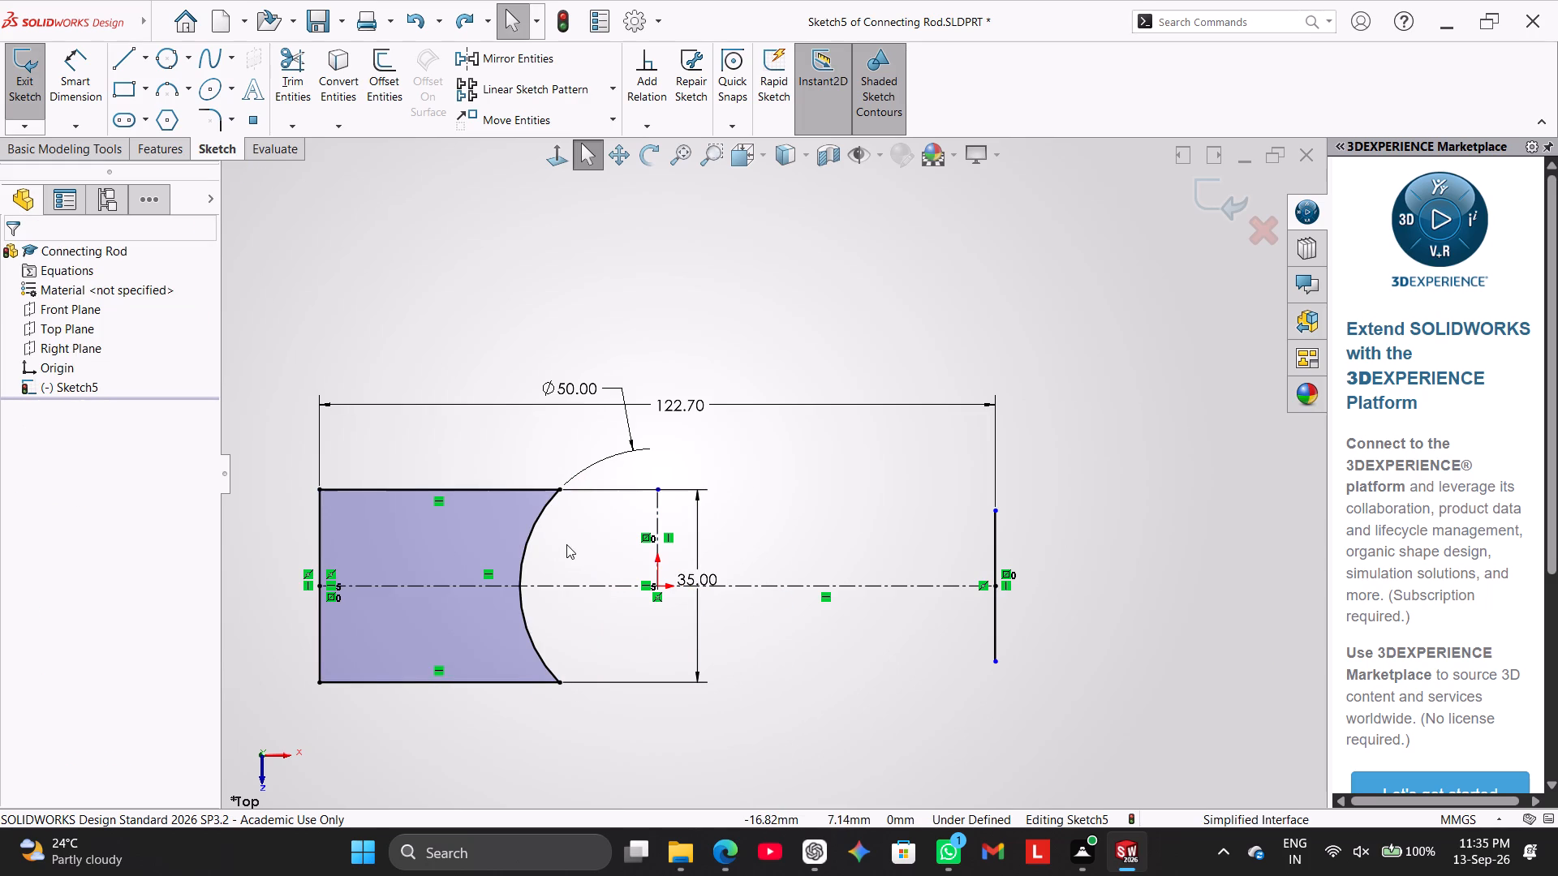
pyautogui.scroll(1, 570, 544)
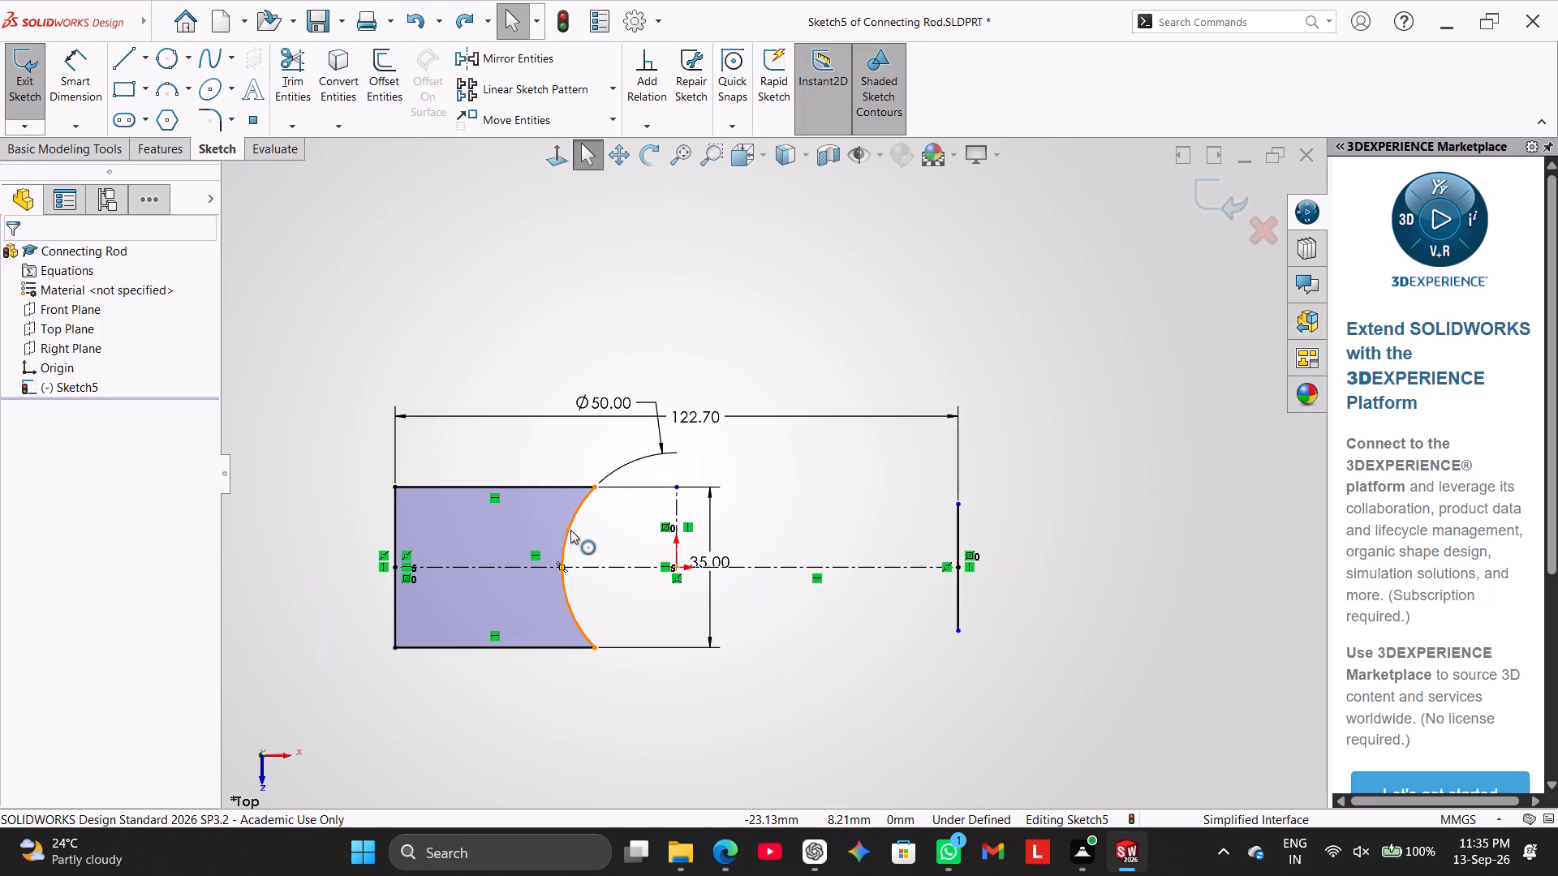
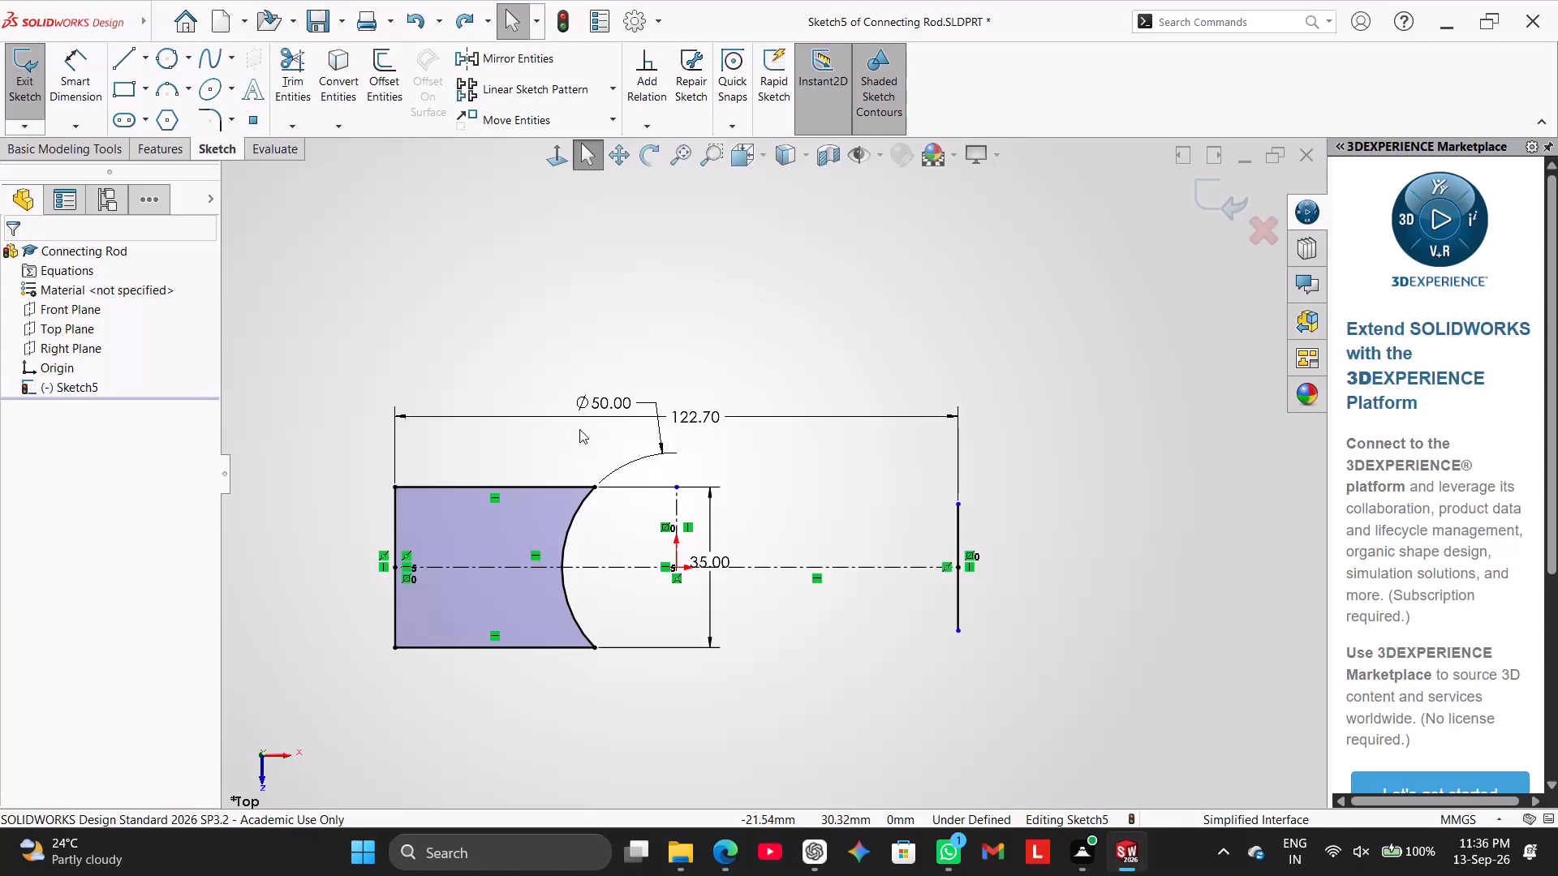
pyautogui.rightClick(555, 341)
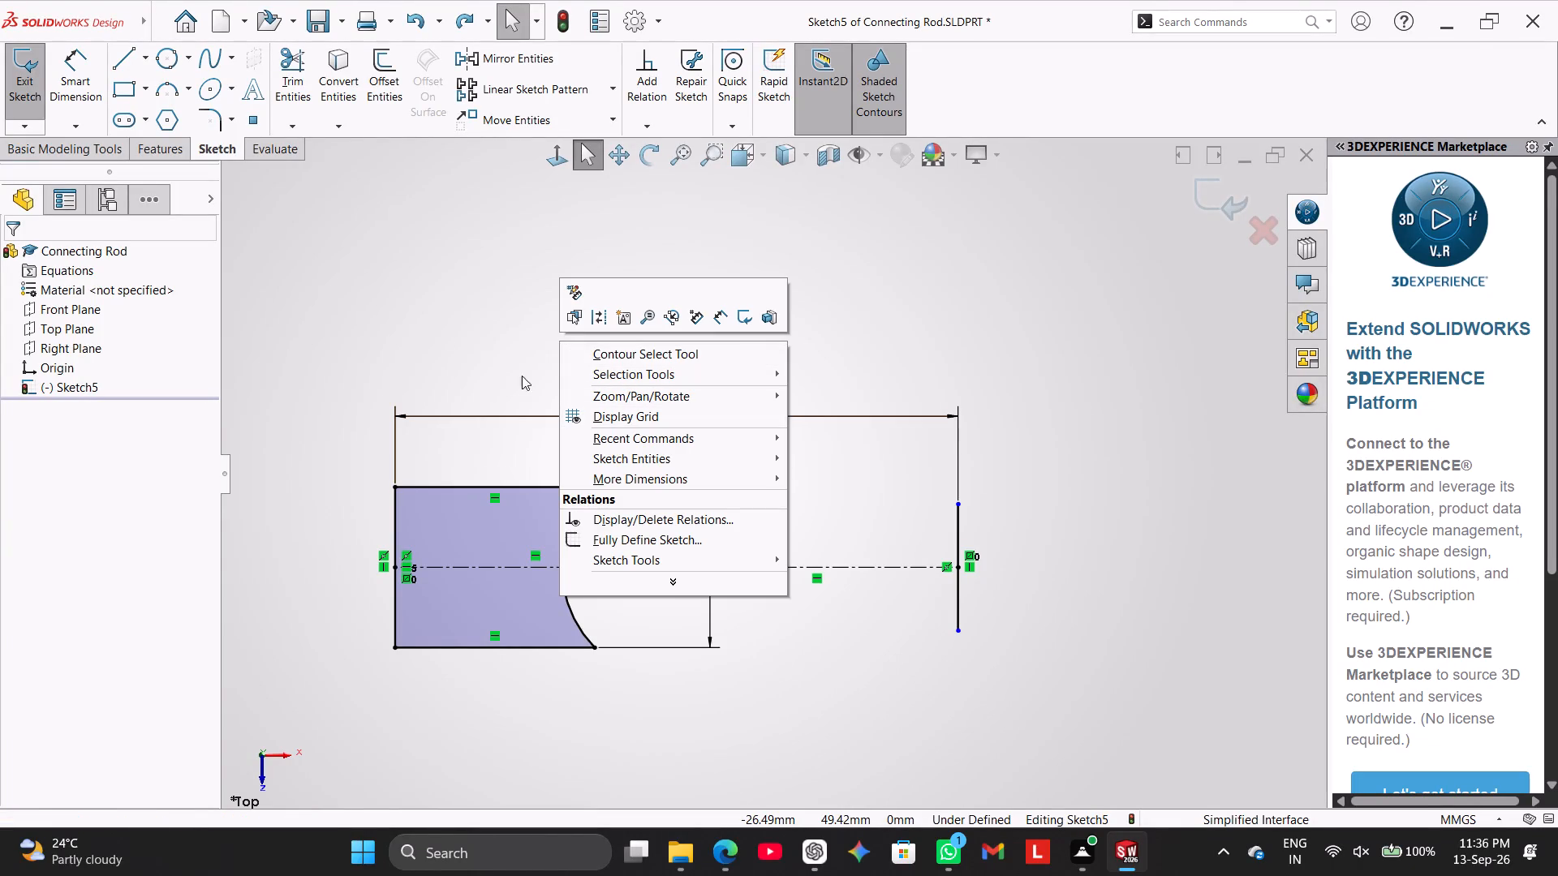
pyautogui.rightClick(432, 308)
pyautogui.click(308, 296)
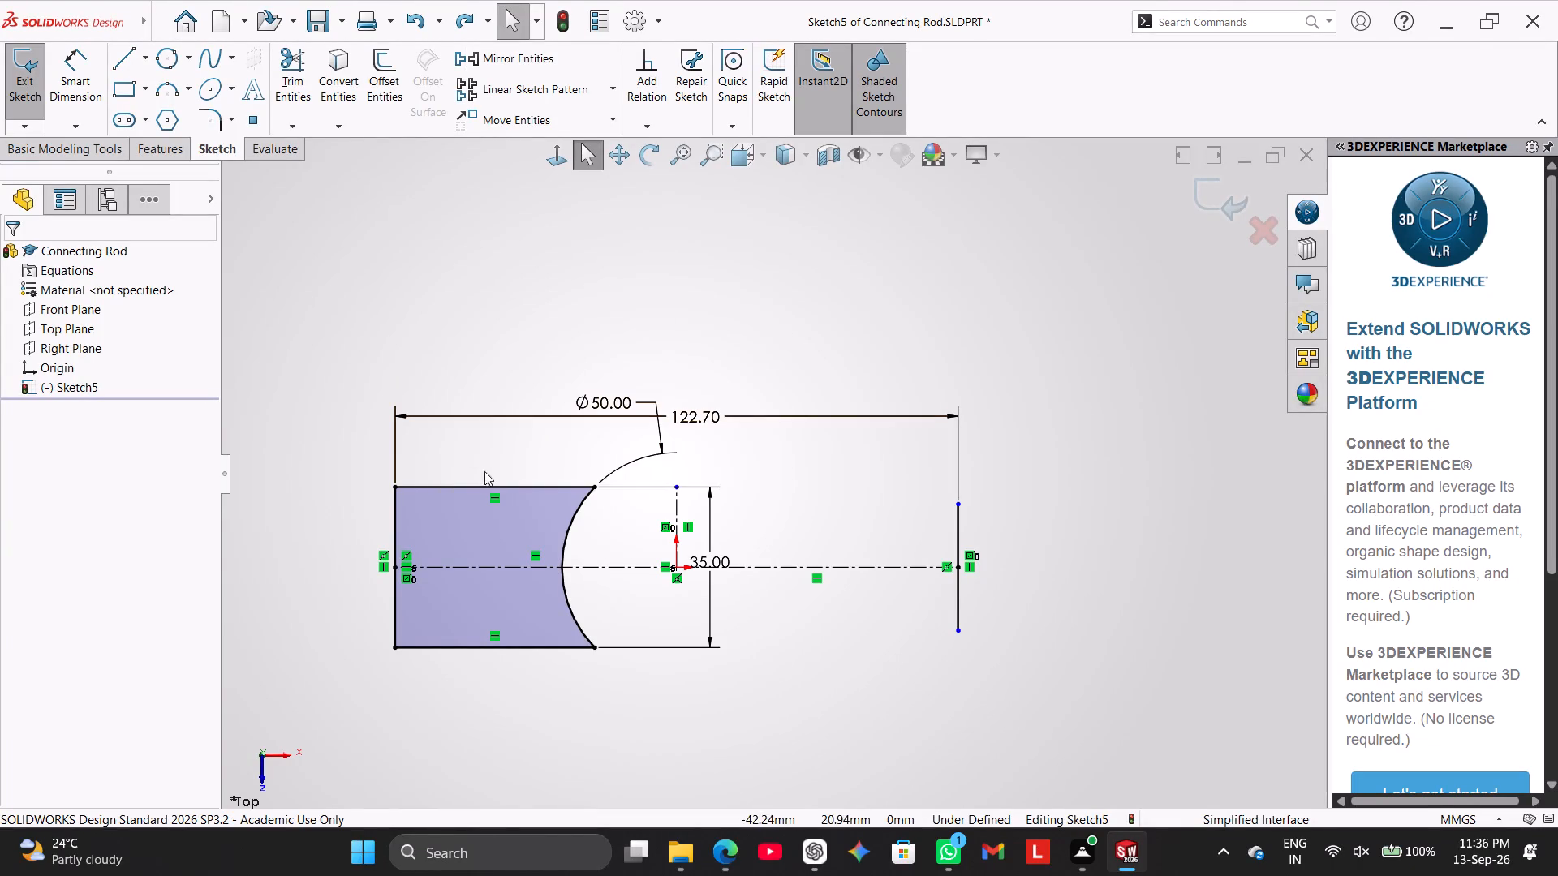
# Delete the big-end profile's two horizontal edges and its arc, leaving the two vertical lines and the centrelines.
pyautogui.rightClick(526, 487)
pyautogui.click(585, 749)
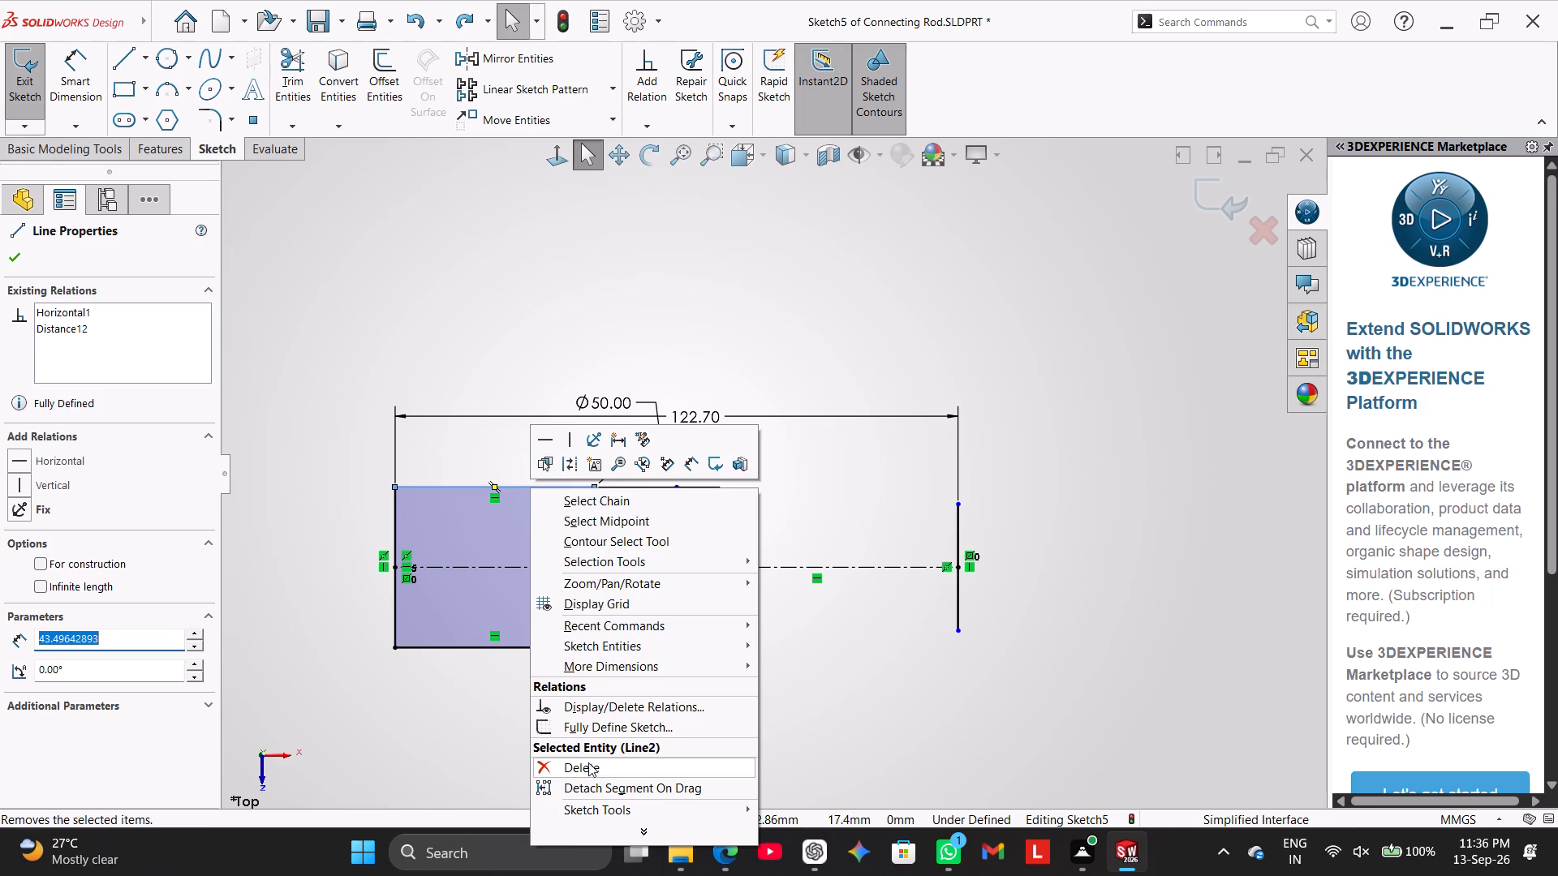
pyautogui.click(591, 763)
pyautogui.click(693, 429)
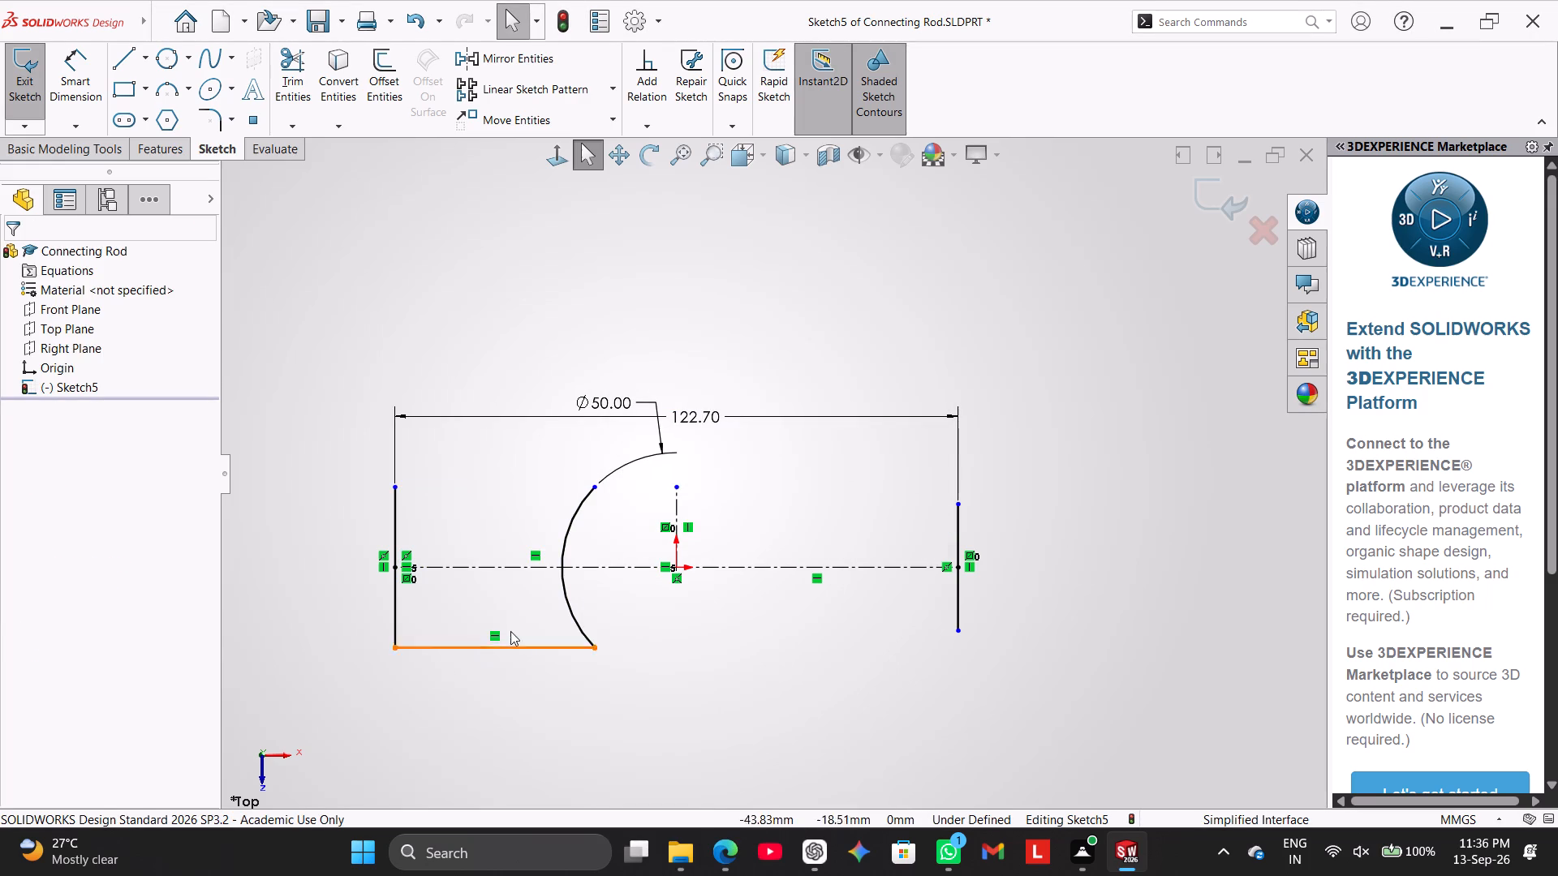
pyautogui.rightClick(529, 646)
pyautogui.click(587, 800)
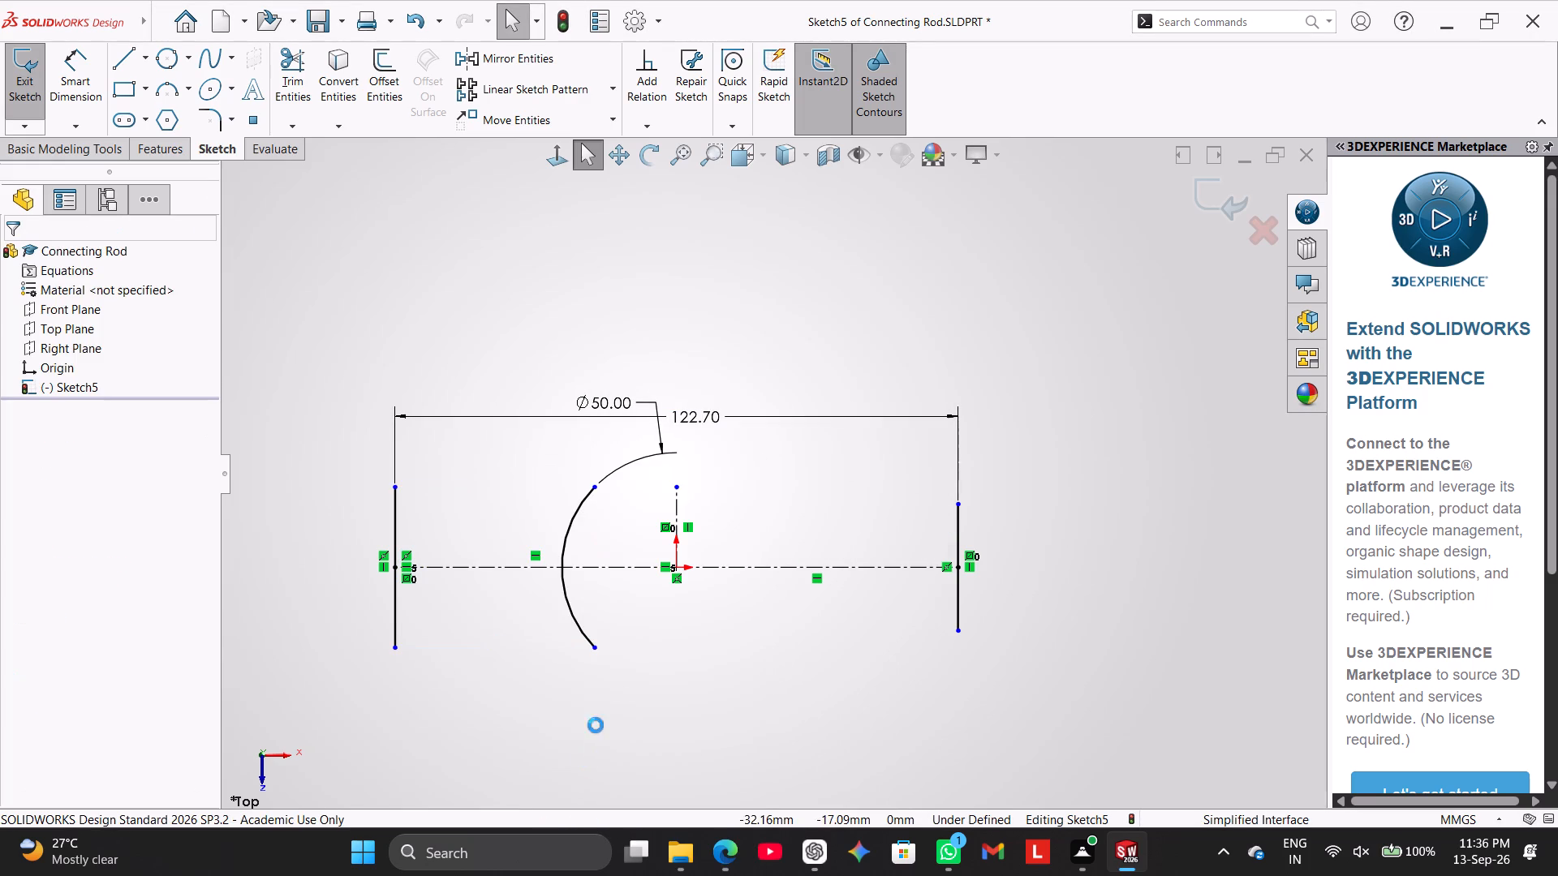
pyautogui.rightClick(581, 503)
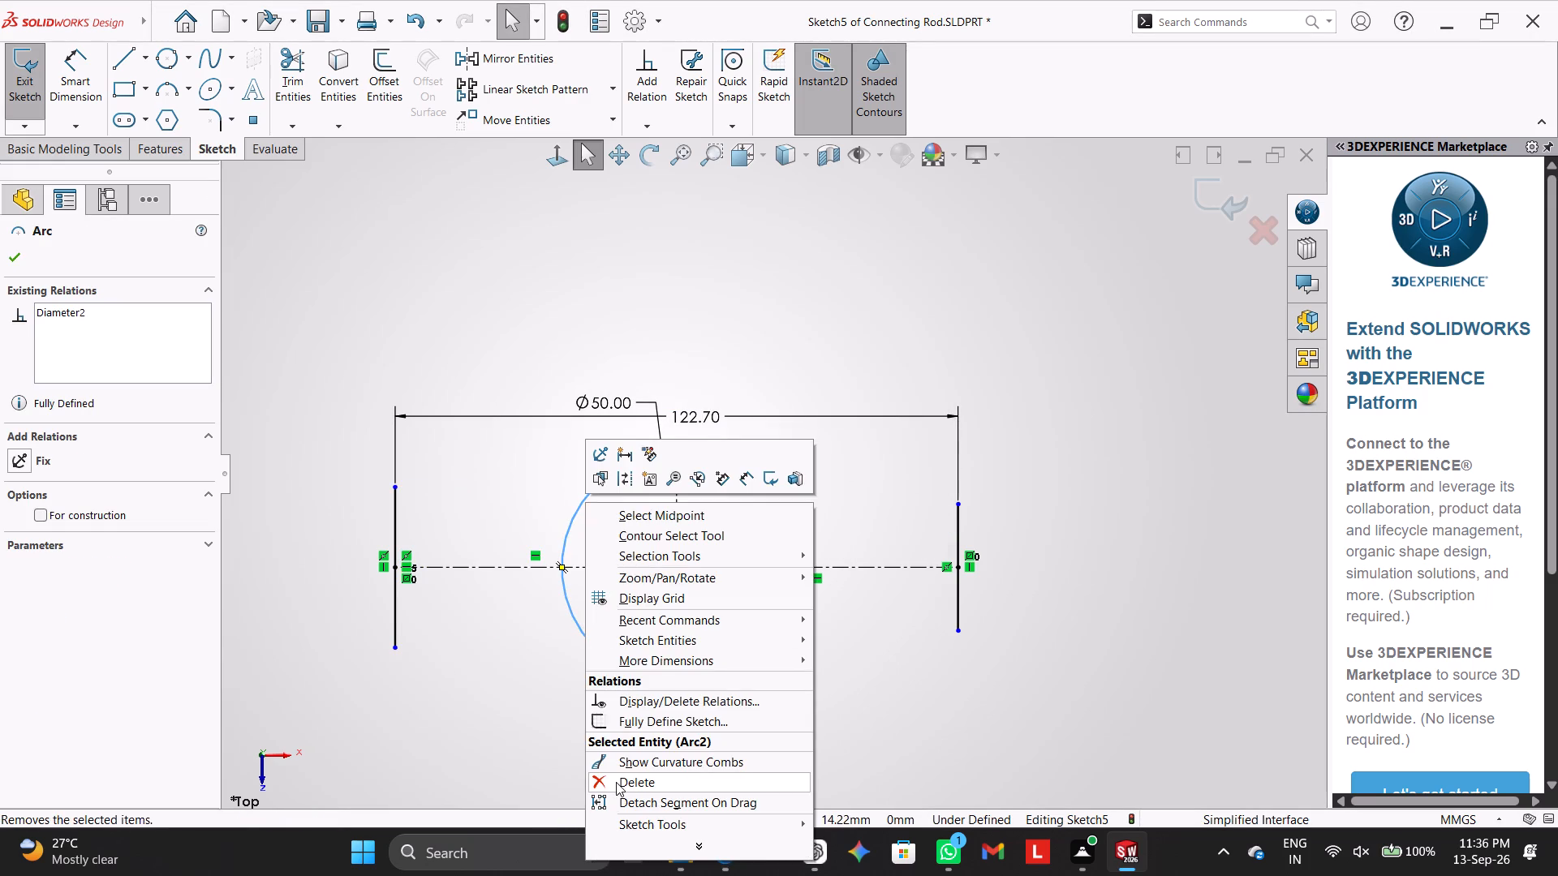
pyautogui.click(616, 781)
pyautogui.click(691, 427)
# Convert the two vertical lines spaced 122.70 mm apart into construction geometry.
pyautogui.scroll(2, 668, 585)
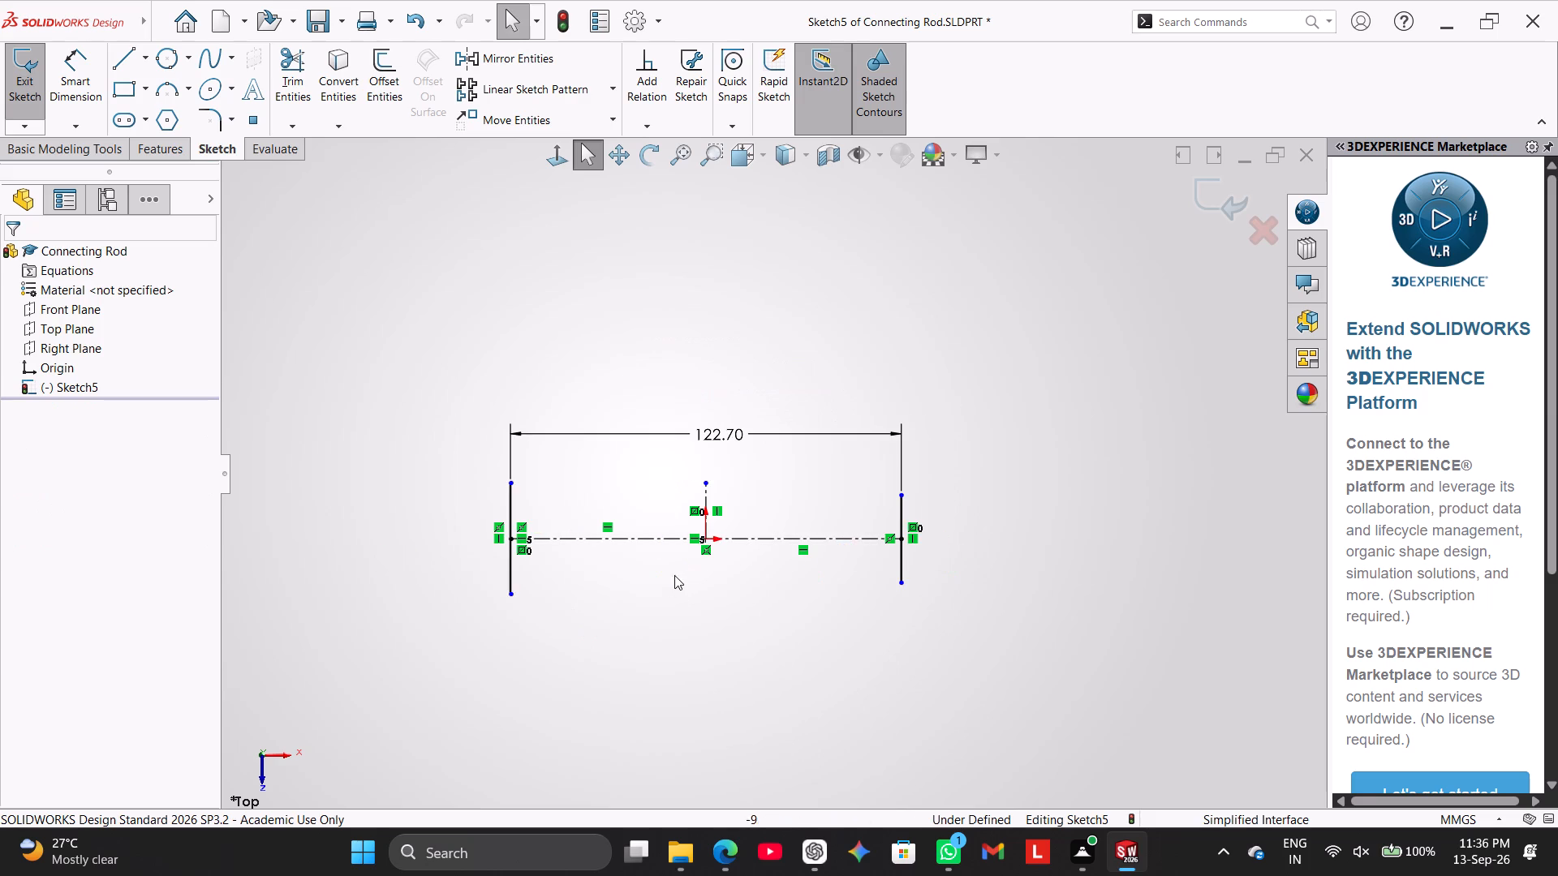
pyautogui.rightClick(506, 496)
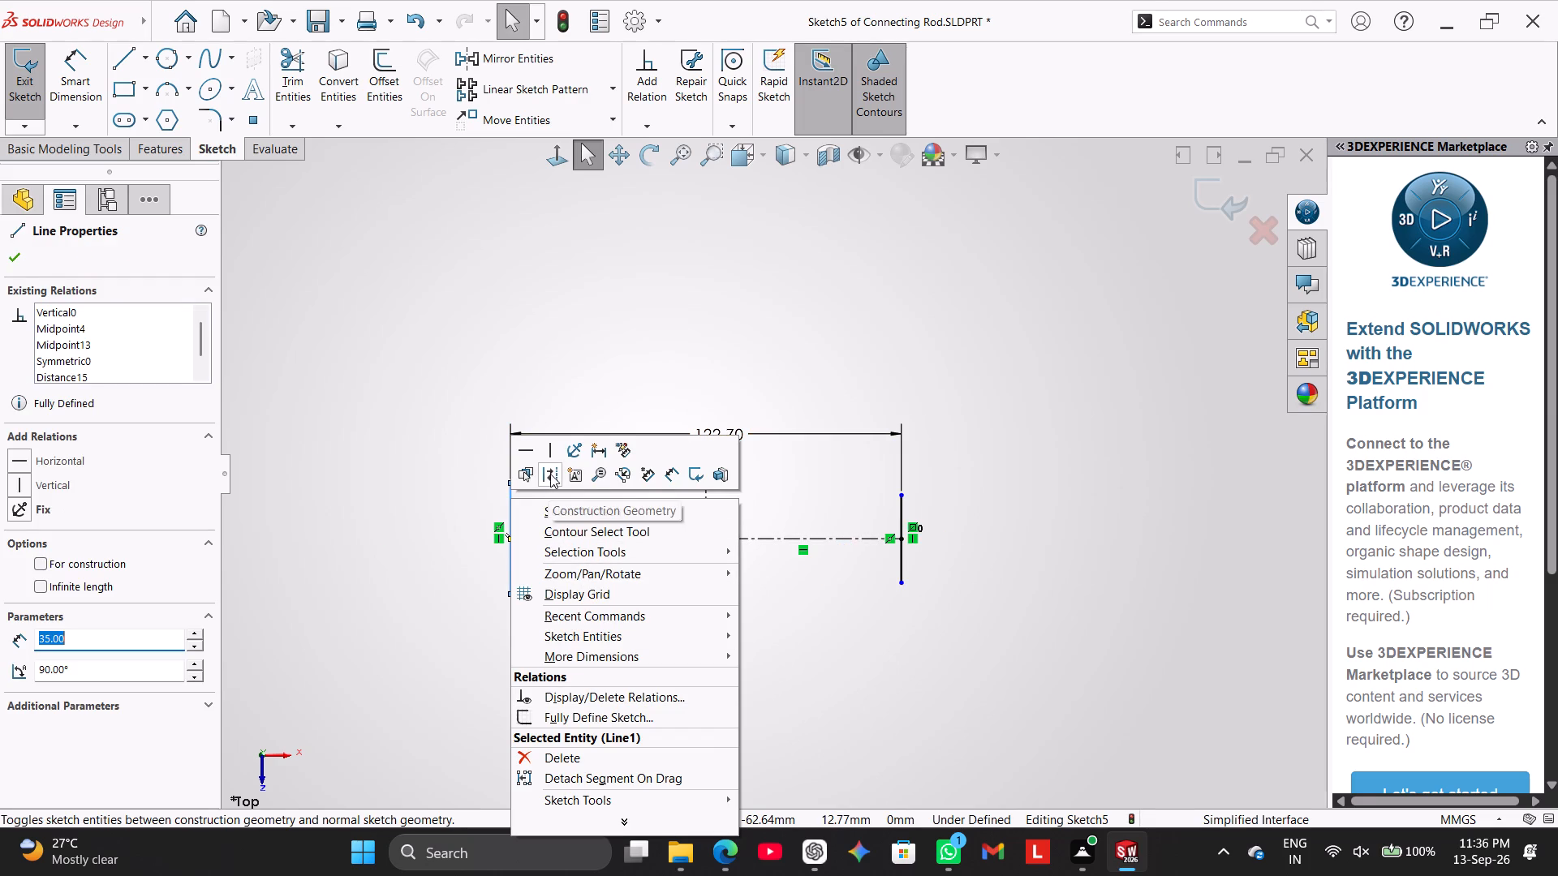
pyautogui.click(550, 474)
pyautogui.rightClick(899, 513)
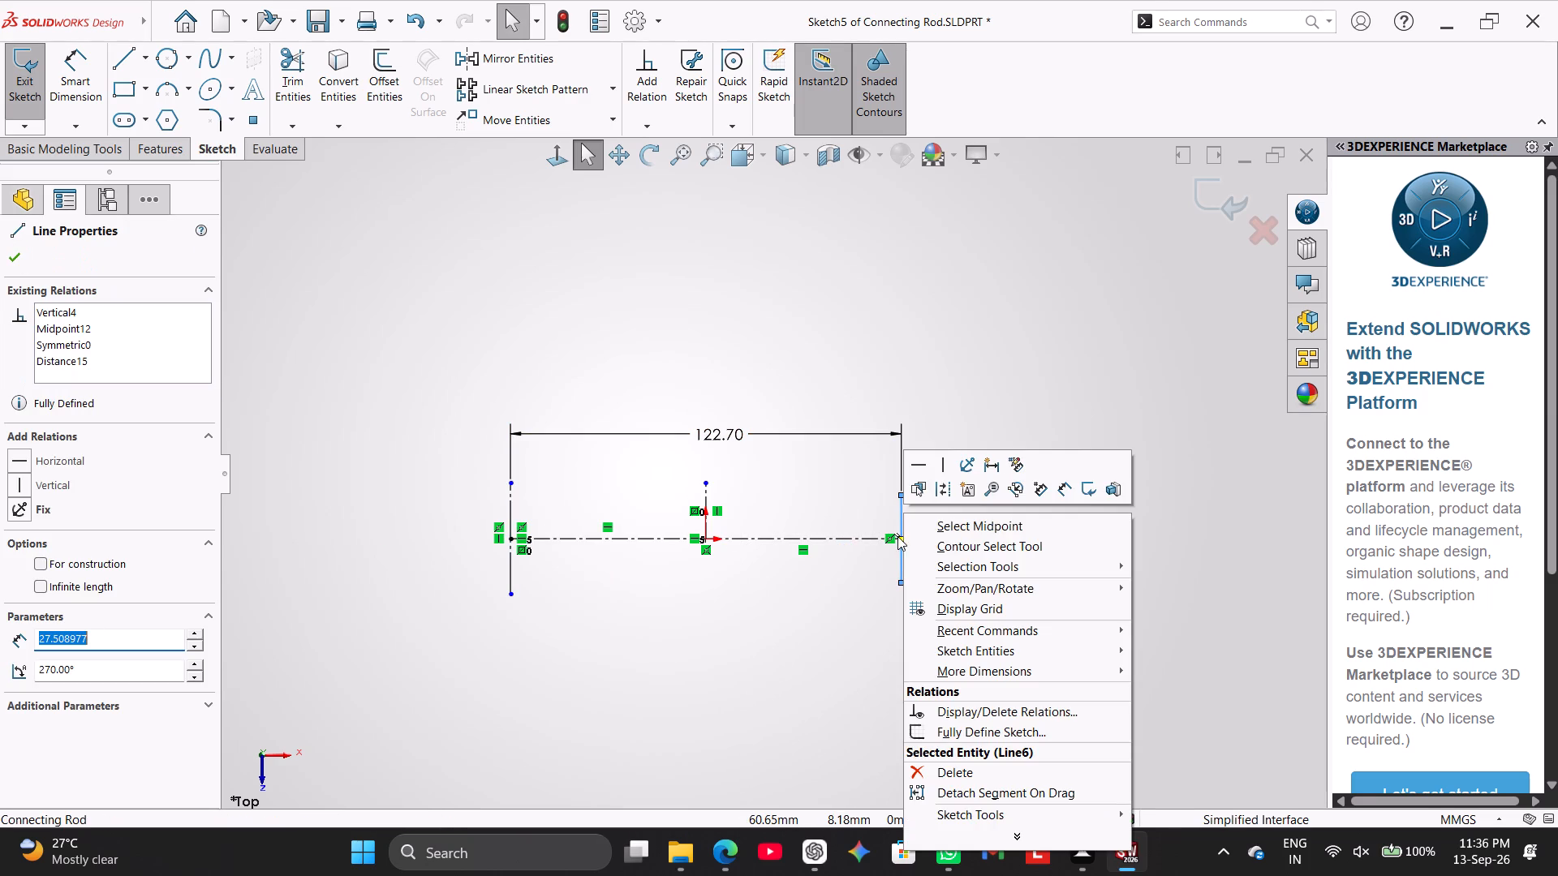
pyautogui.click(945, 492)
pyautogui.click(951, 372)
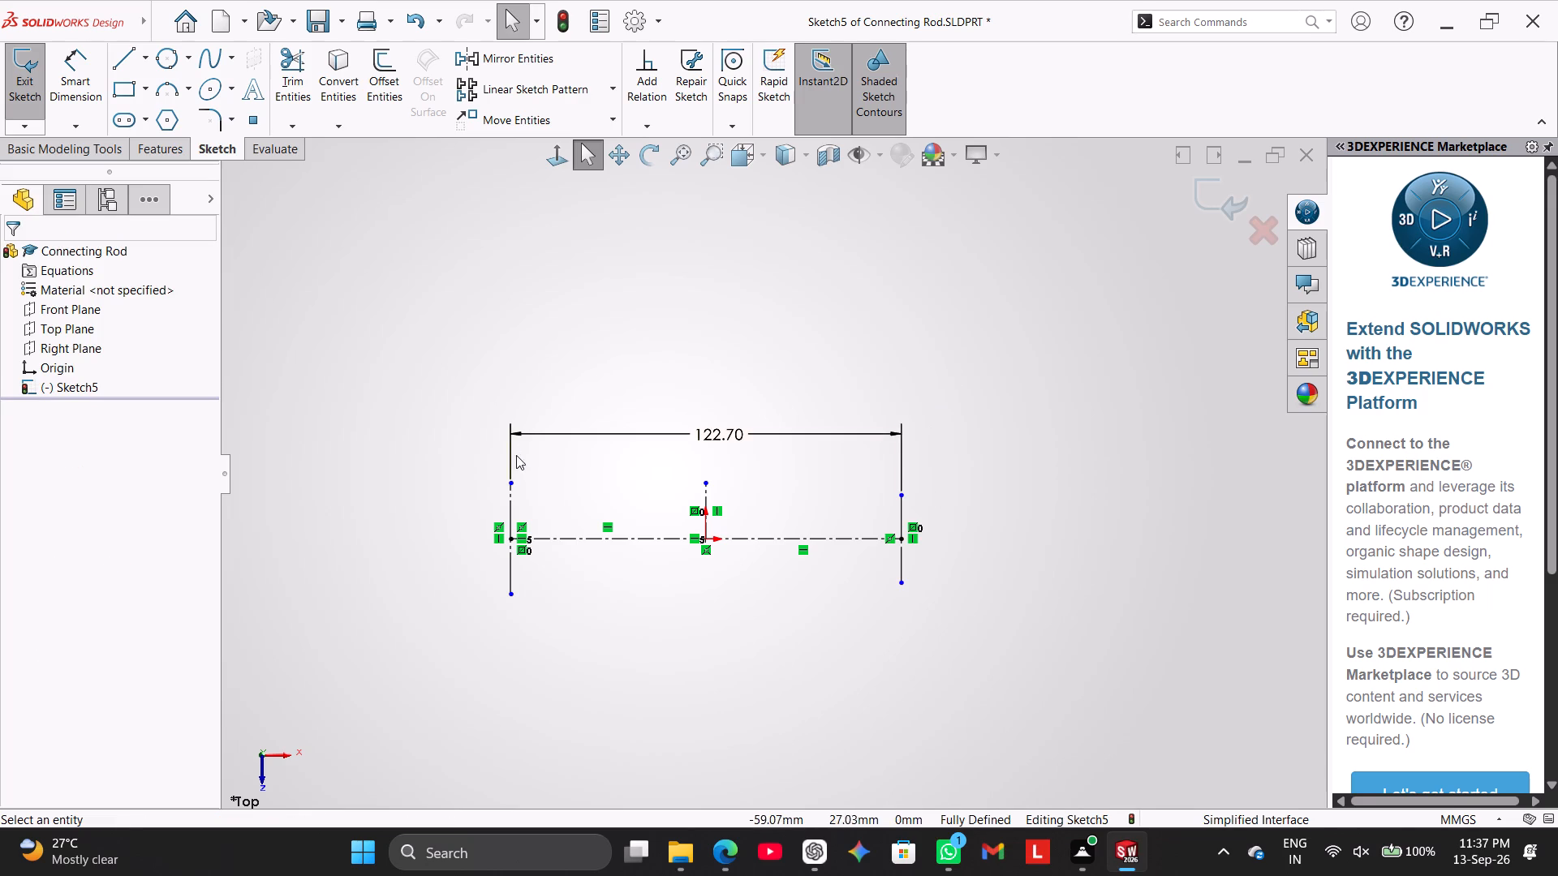
# Sketch a vertical line about 35 mm long, about 15 mm outside the negative-X vertical construction line.
pyautogui.click(115, 56)
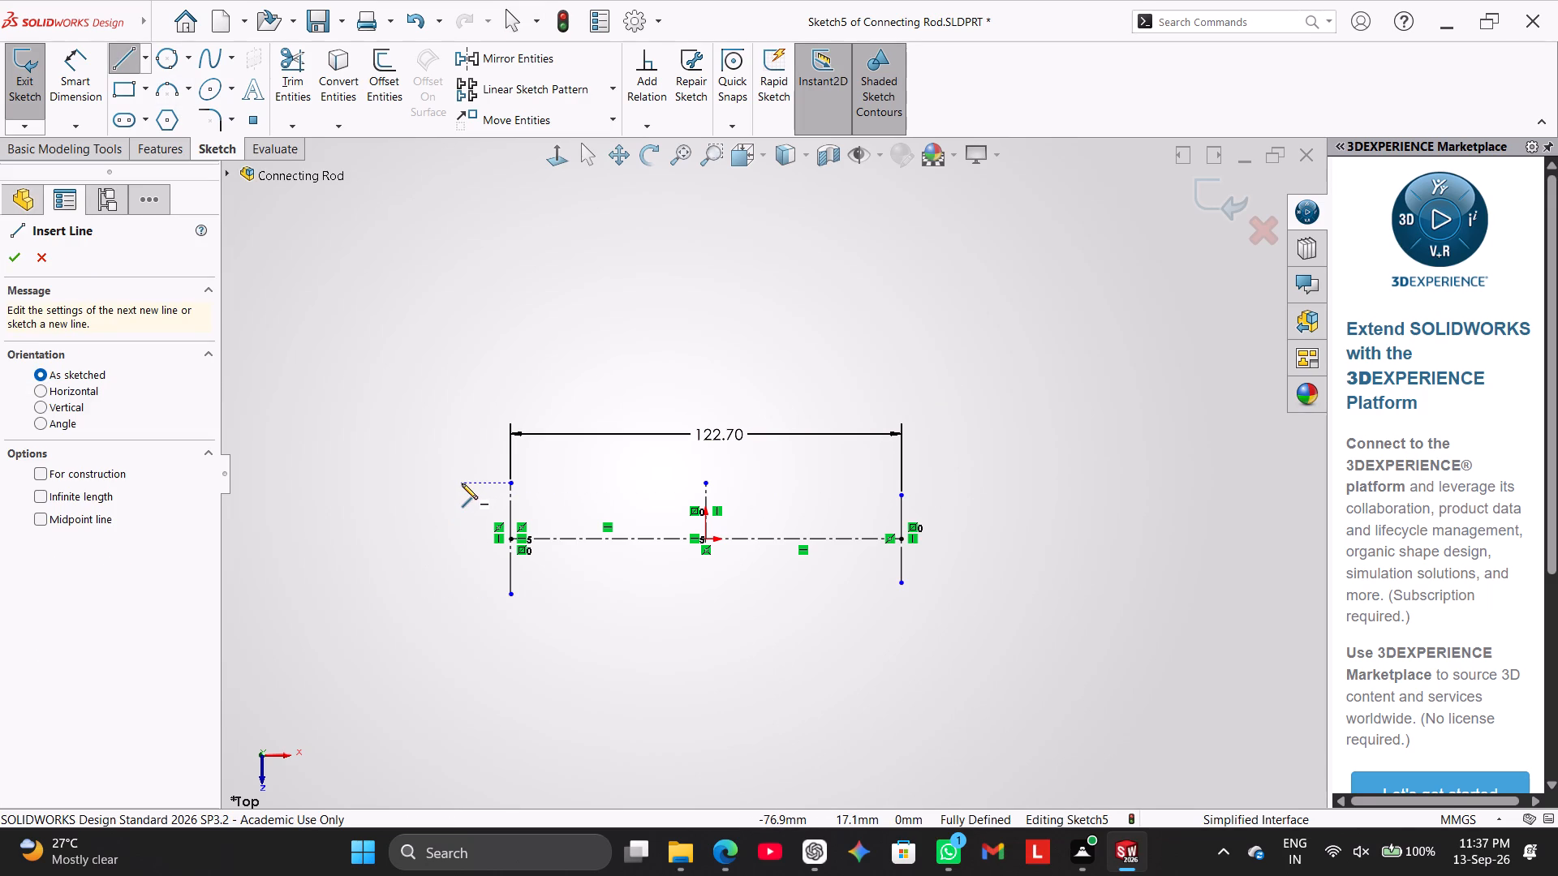
pyautogui.click(462, 483)
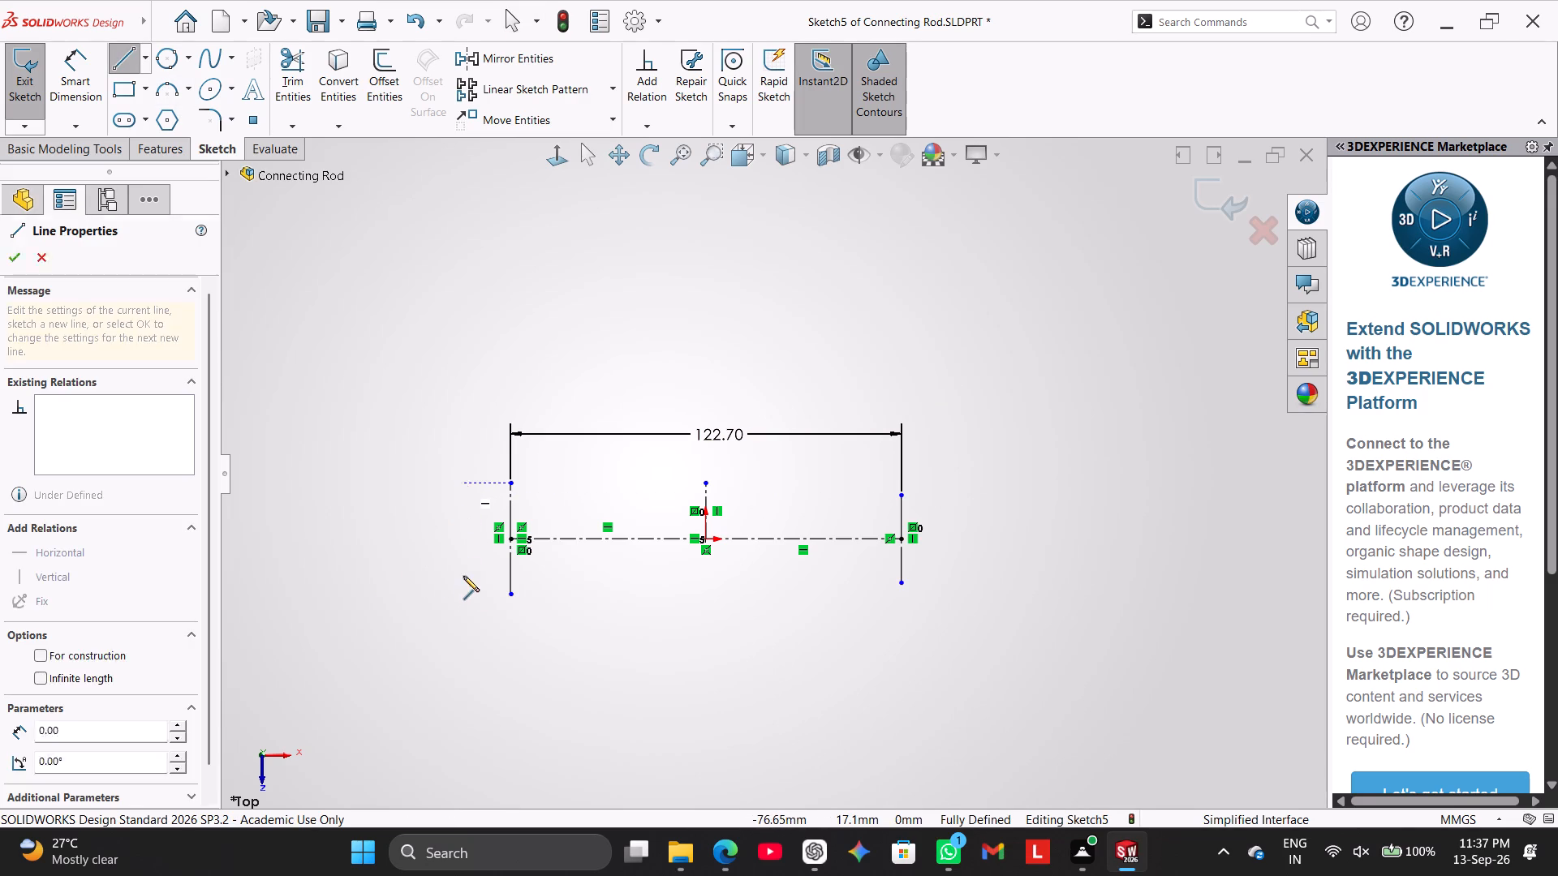
pyautogui.click(463, 595)
pyautogui.rightClick(414, 543)
pyautogui.click(439, 560)
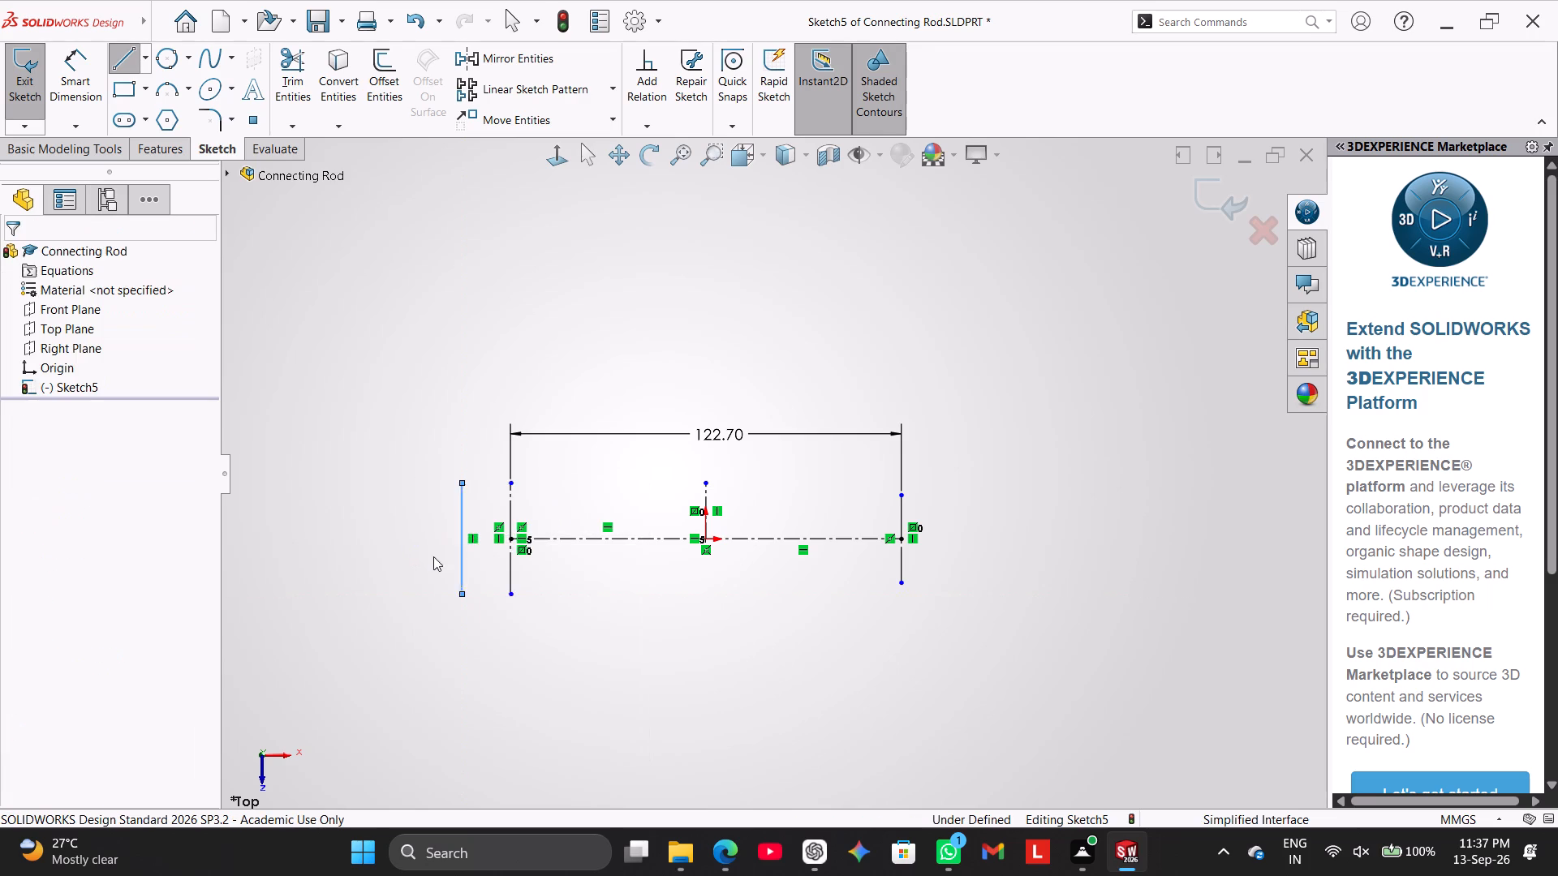
# Dimension the new solid vertical line's length at 35 mm.
pyautogui.scroll(-2, 525, 501)
pyautogui.click(89, 73)
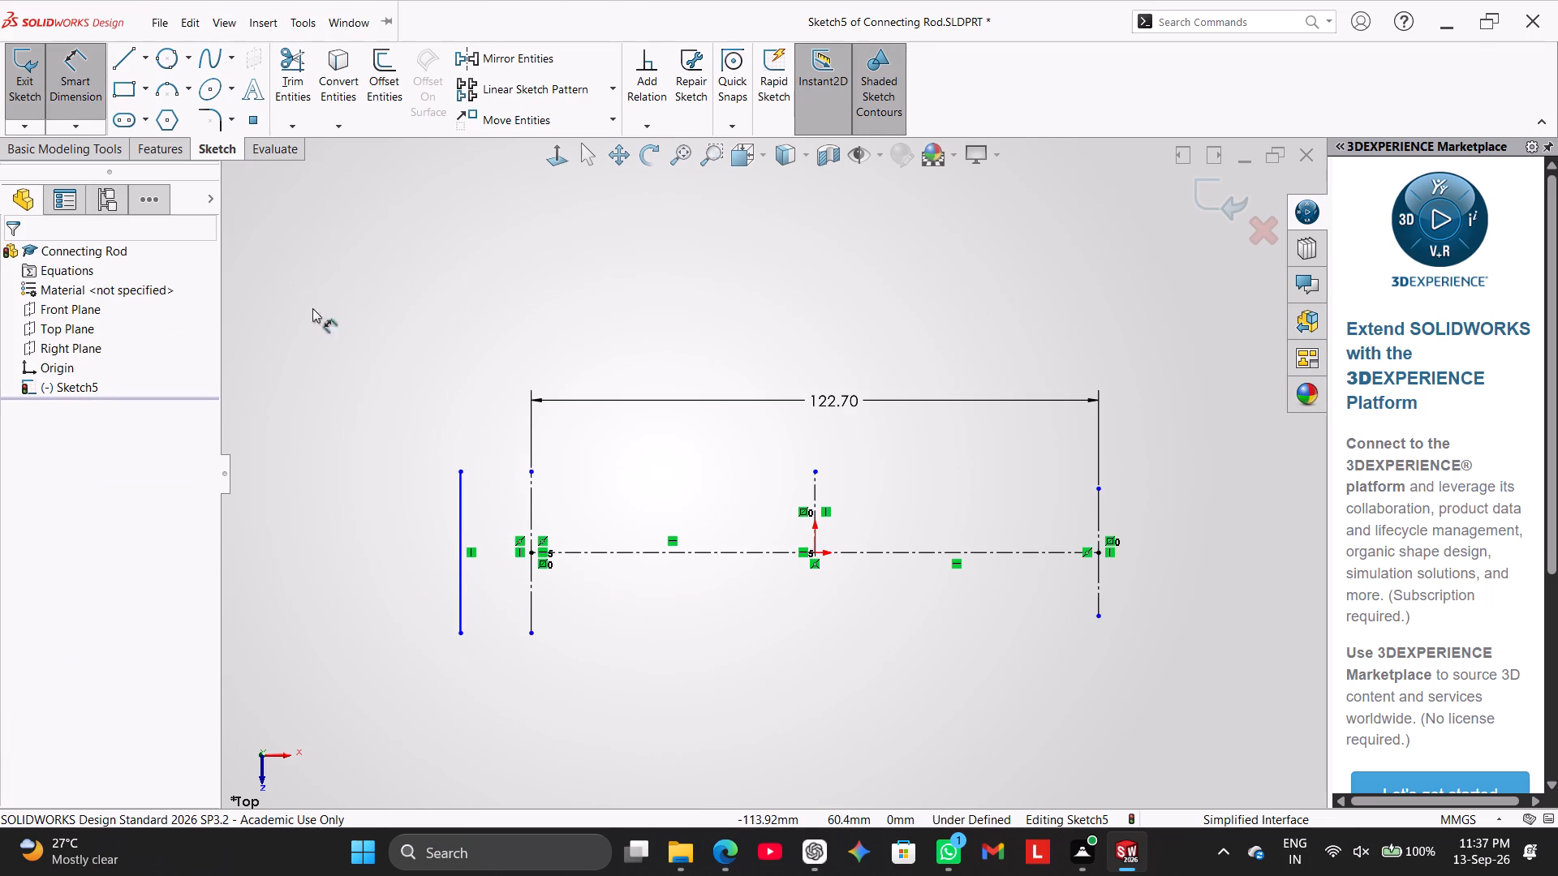
pyautogui.click(459, 524)
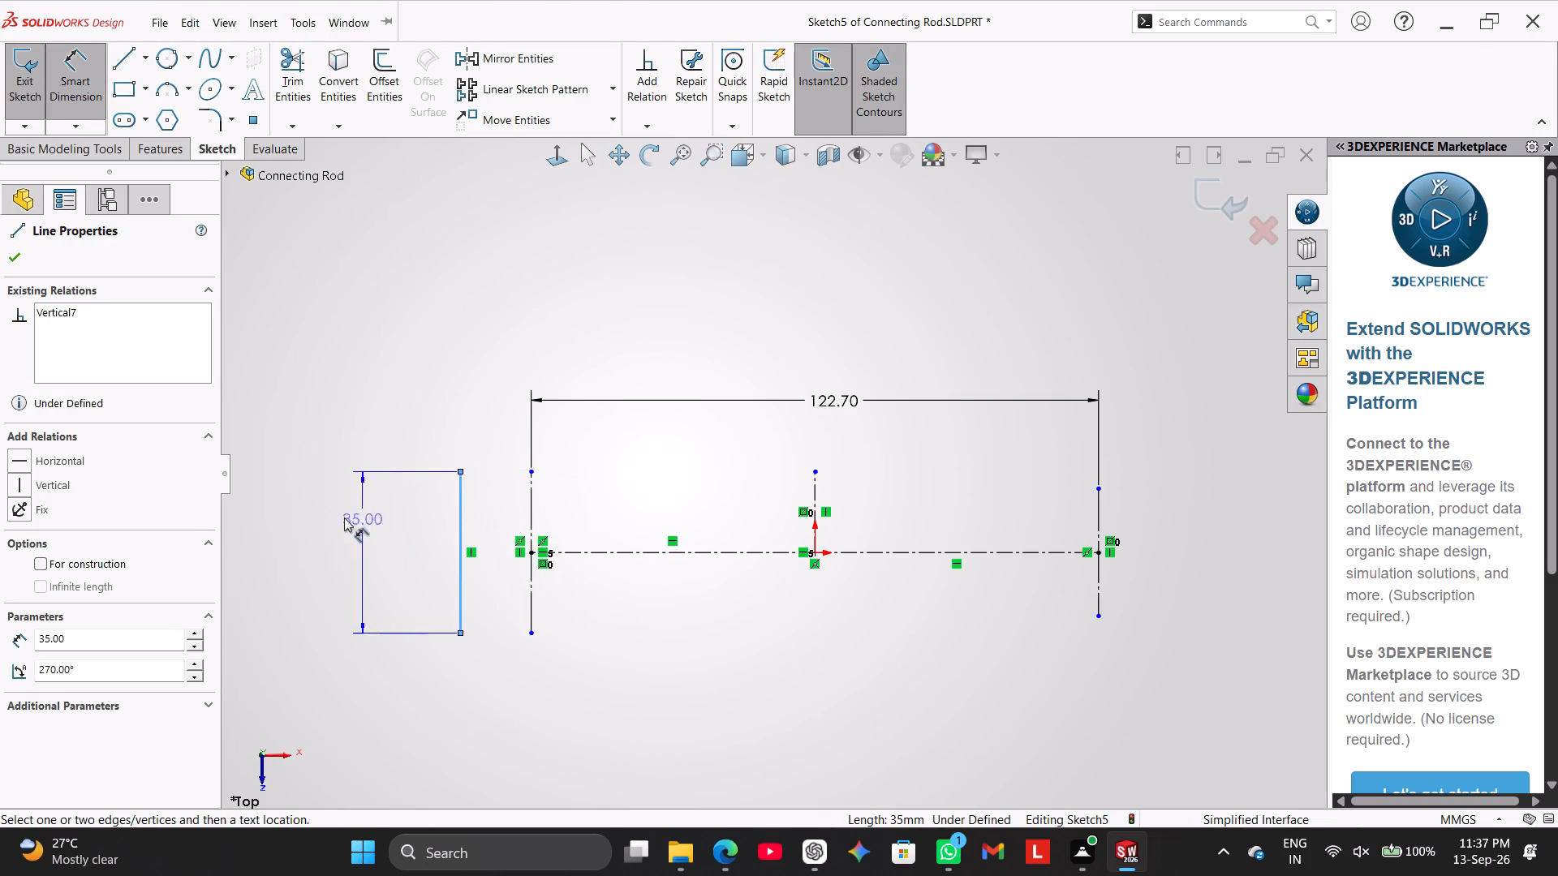
pyautogui.click(295, 537)
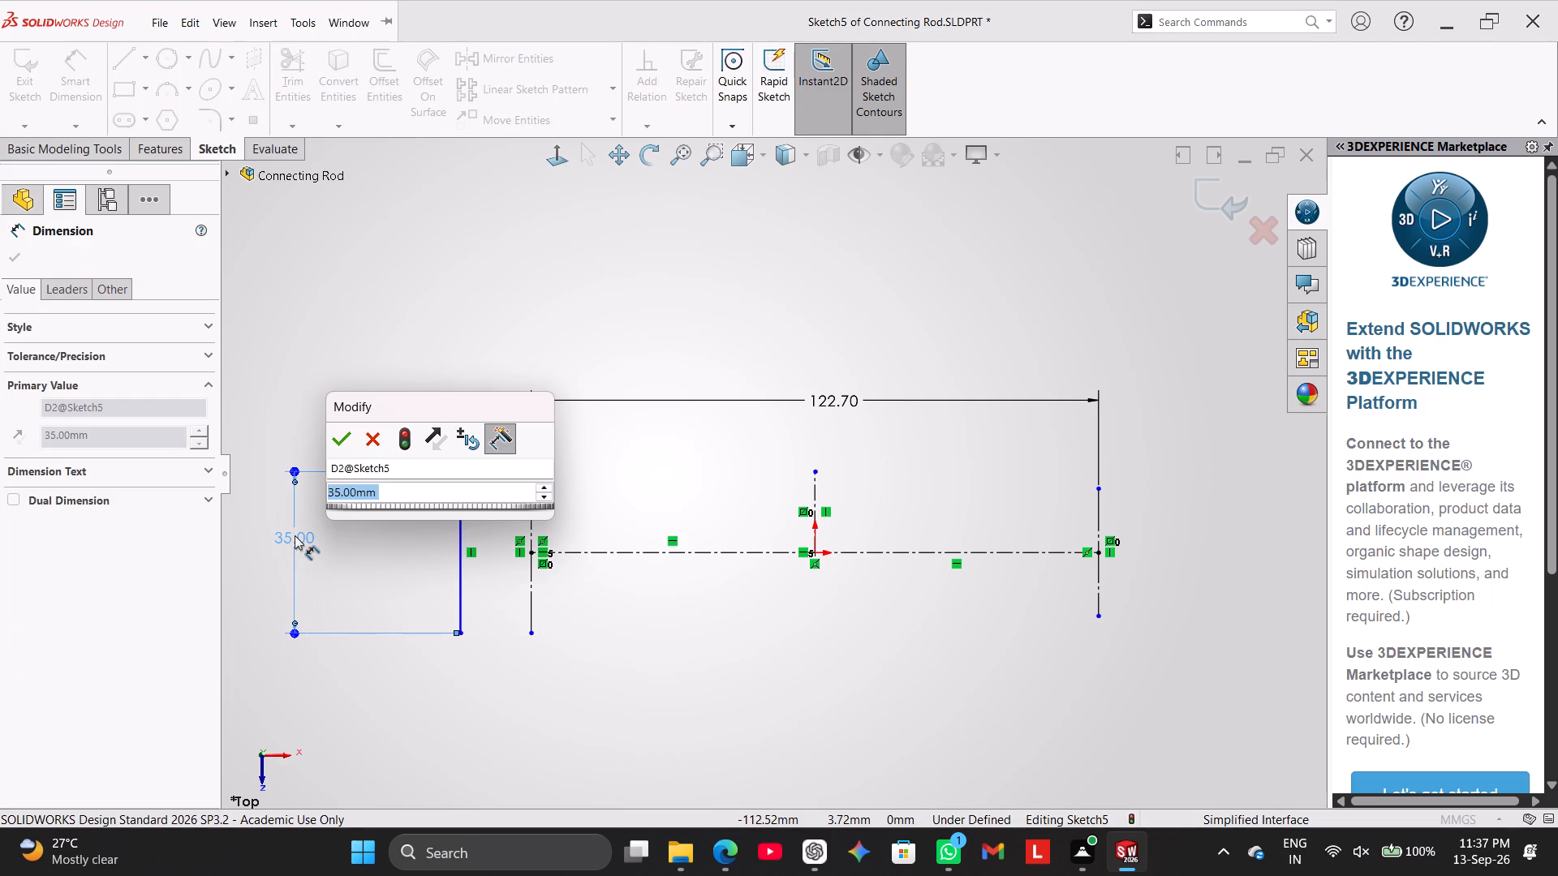
pyautogui.press('Return')
pyautogui.moveTo(387, 355); pyautogui.dragTo(395, 355)
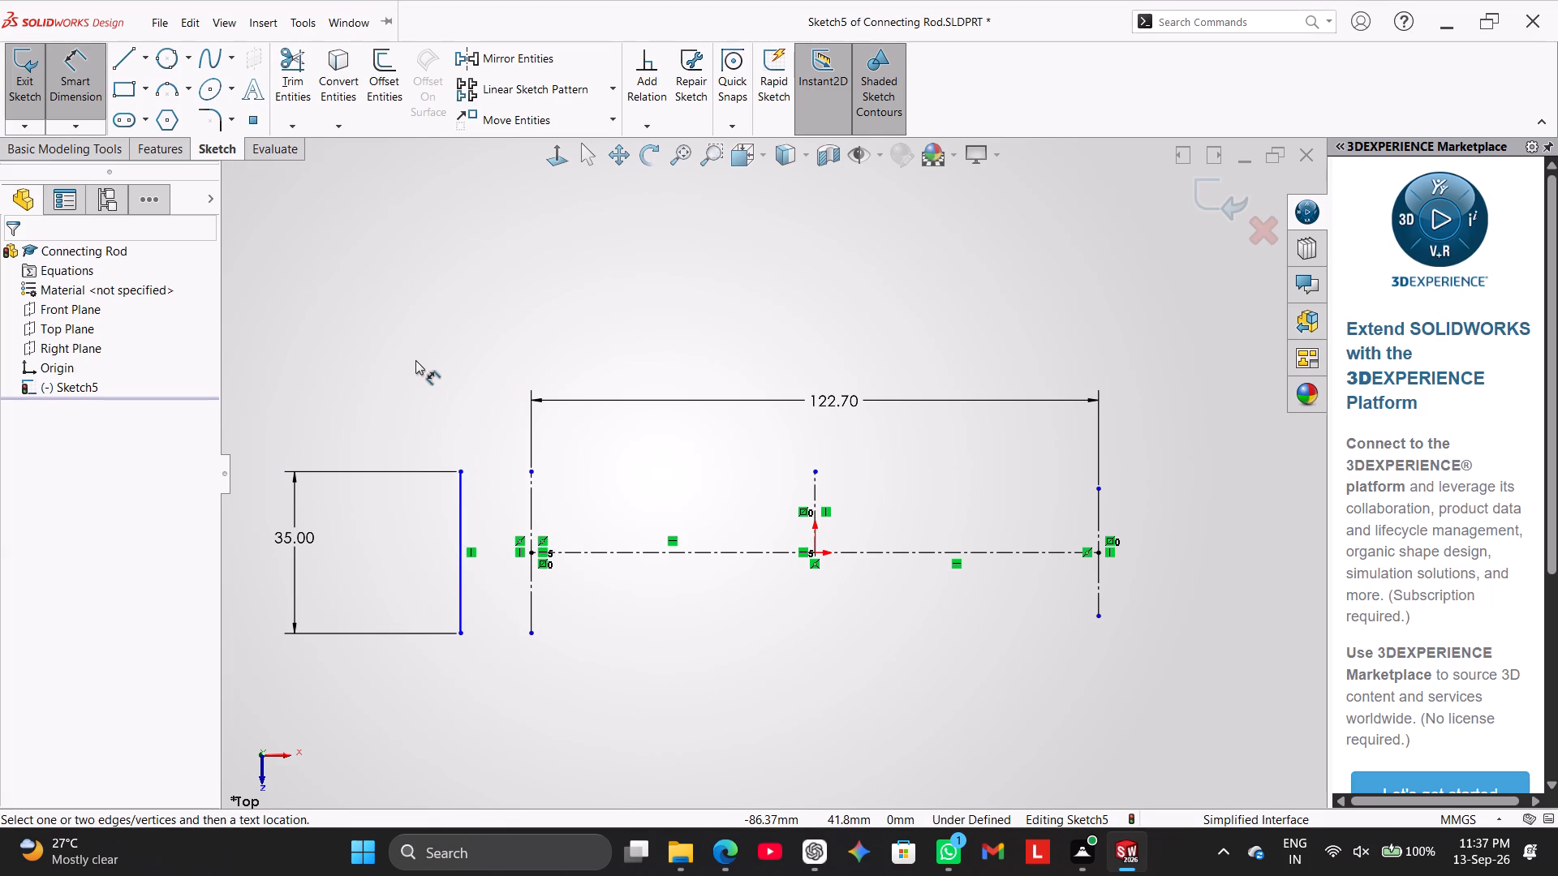
pyautogui.rightClick(496, 272)
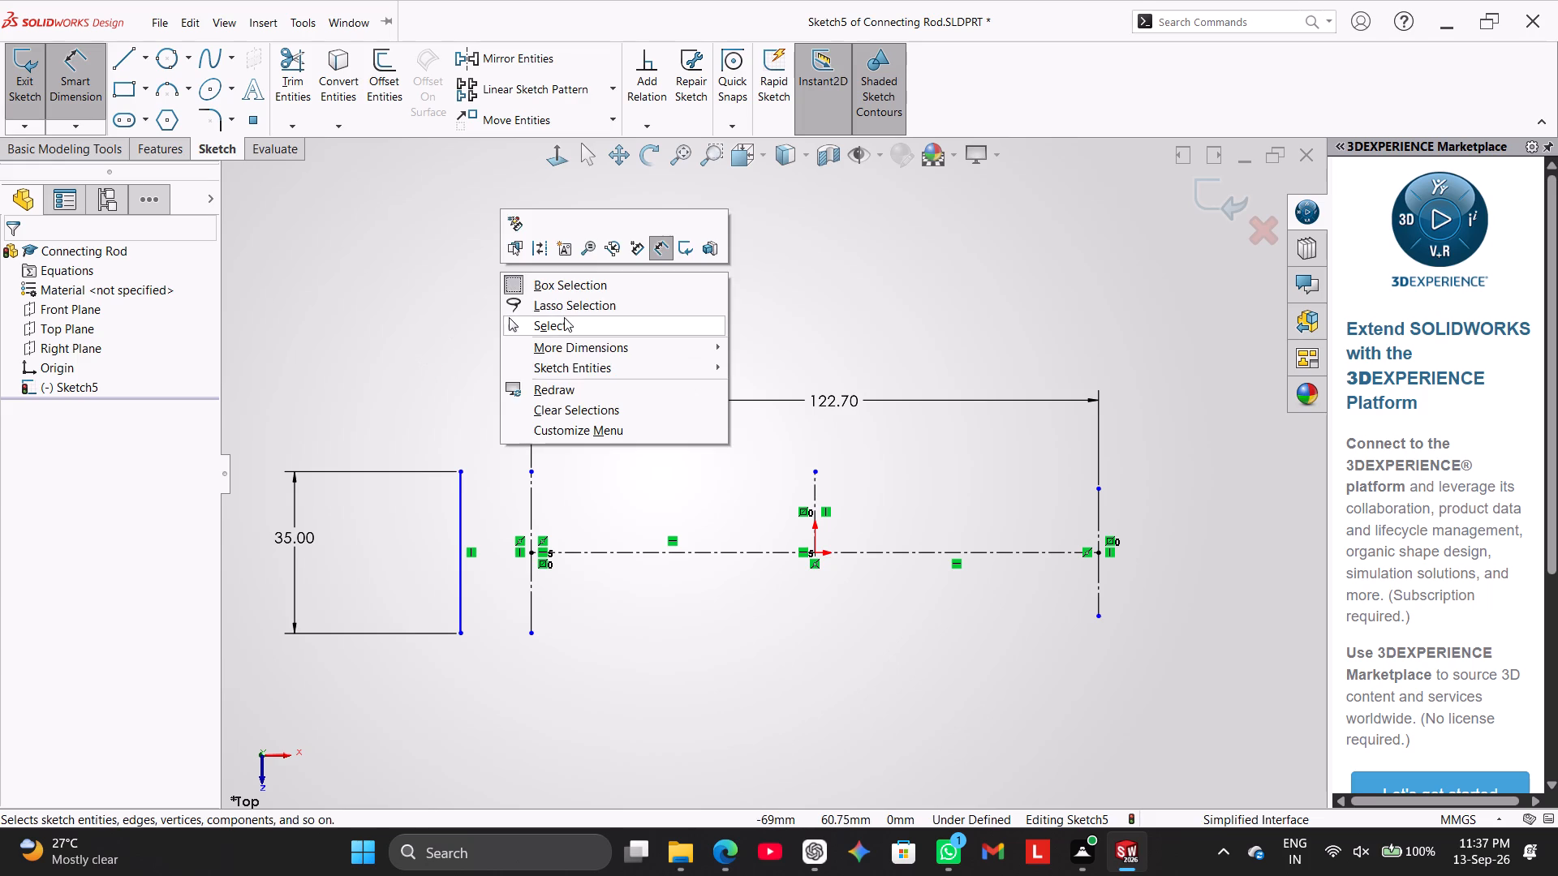
pyautogui.click(566, 318)
# Add a Horizontal relation between the solid vertical line's midpoint and the midpoint of the adjacent vertical construction line.
pyautogui.keyDown('ctrl'); pyautogui.click(532, 552); pyautogui.keyUp('ctrl')
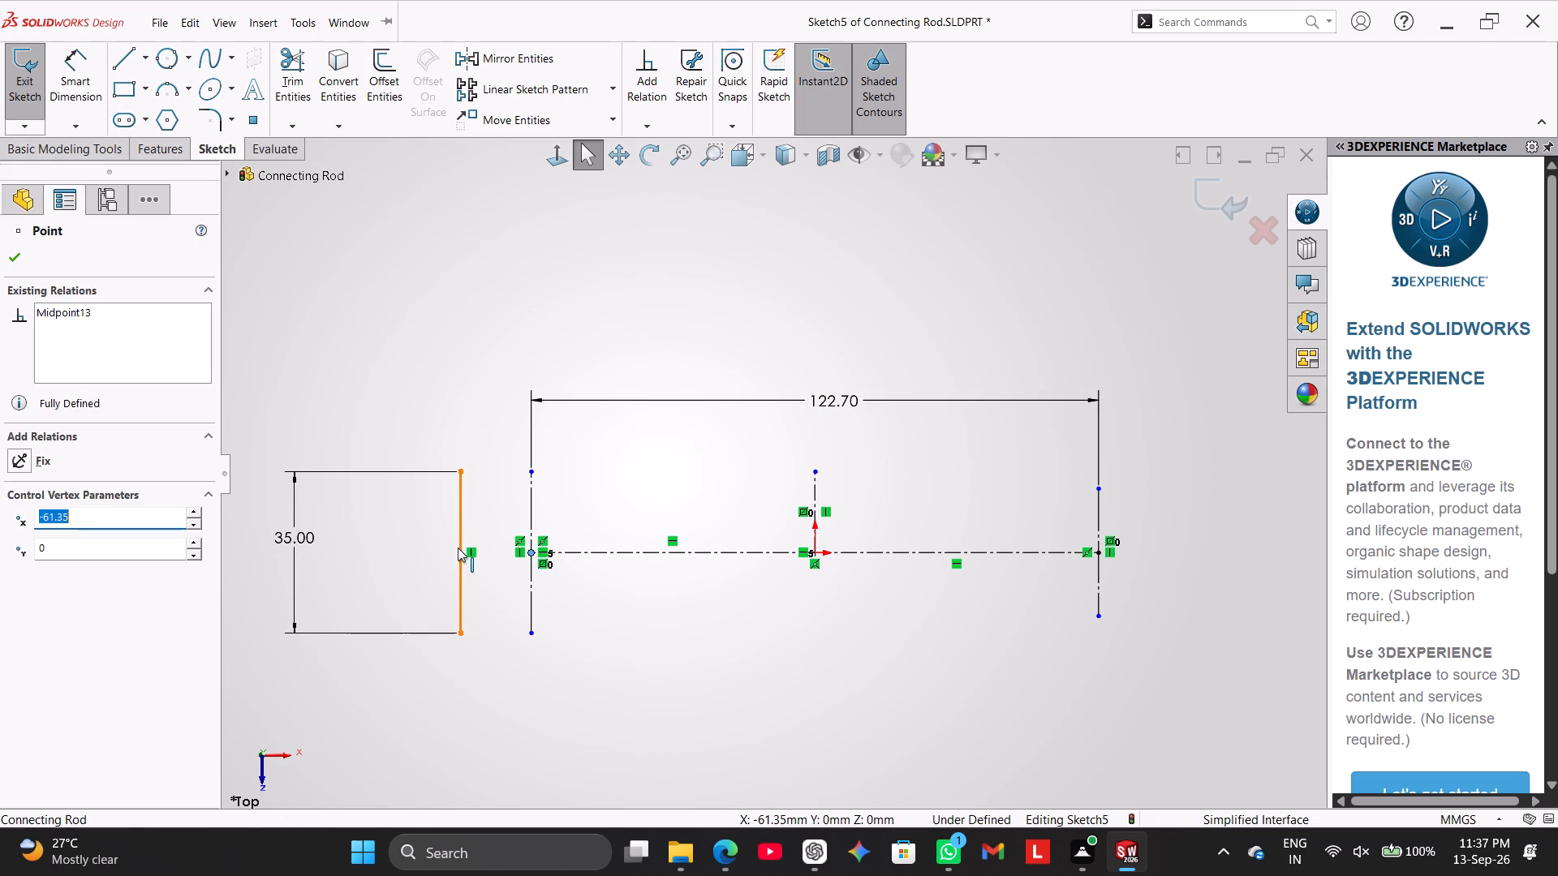
pyautogui.keyDown('ctrl'); pyautogui.click(463, 552); pyautogui.keyUp('ctrl')
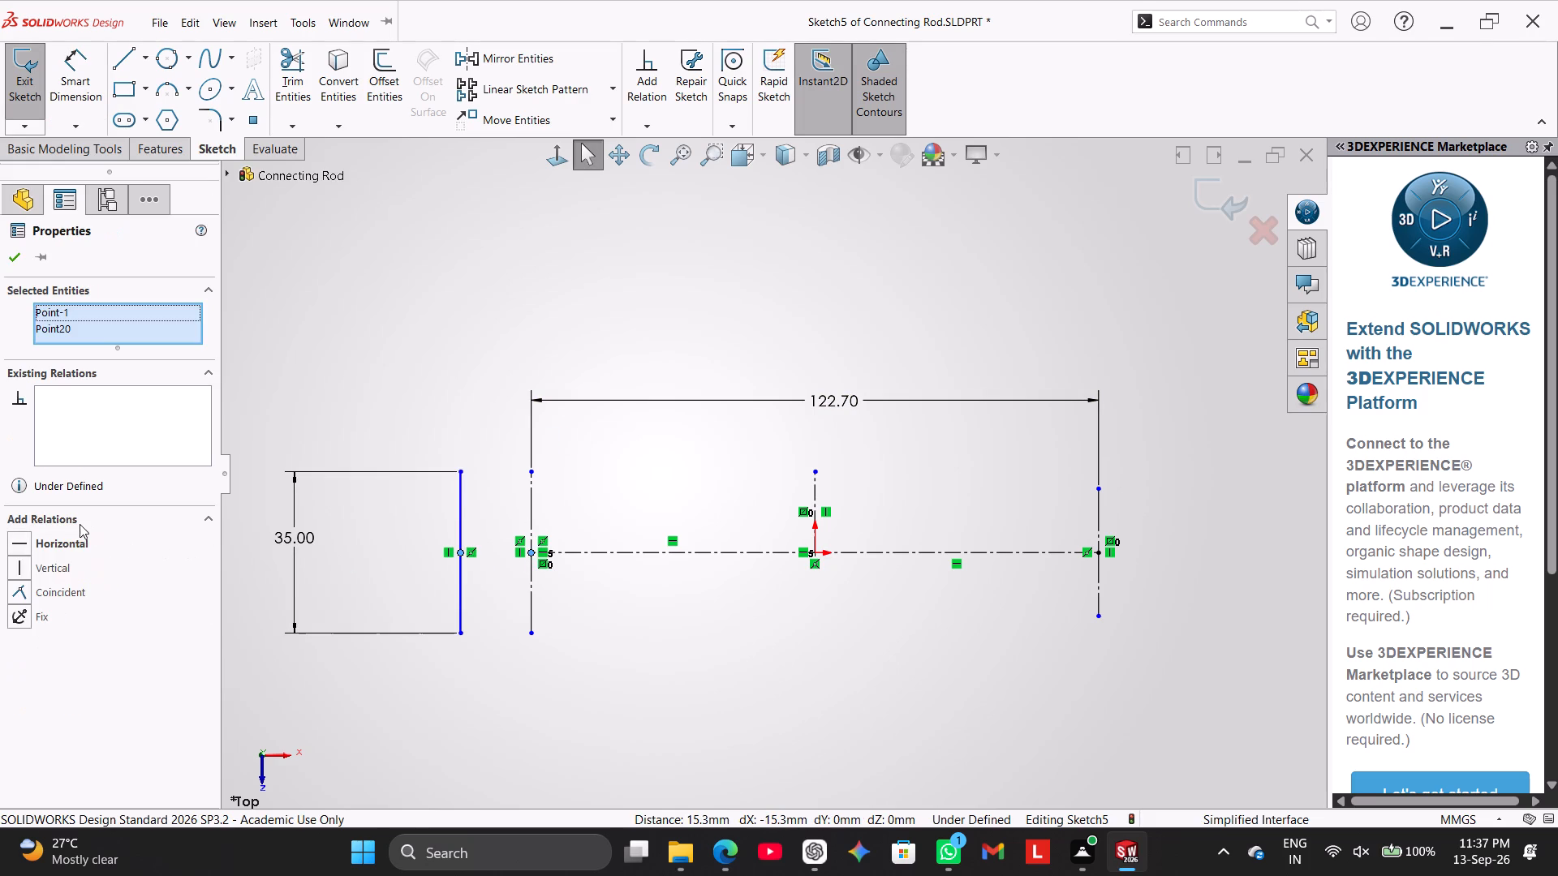
pyautogui.click(64, 544)
pyautogui.click(320, 338)
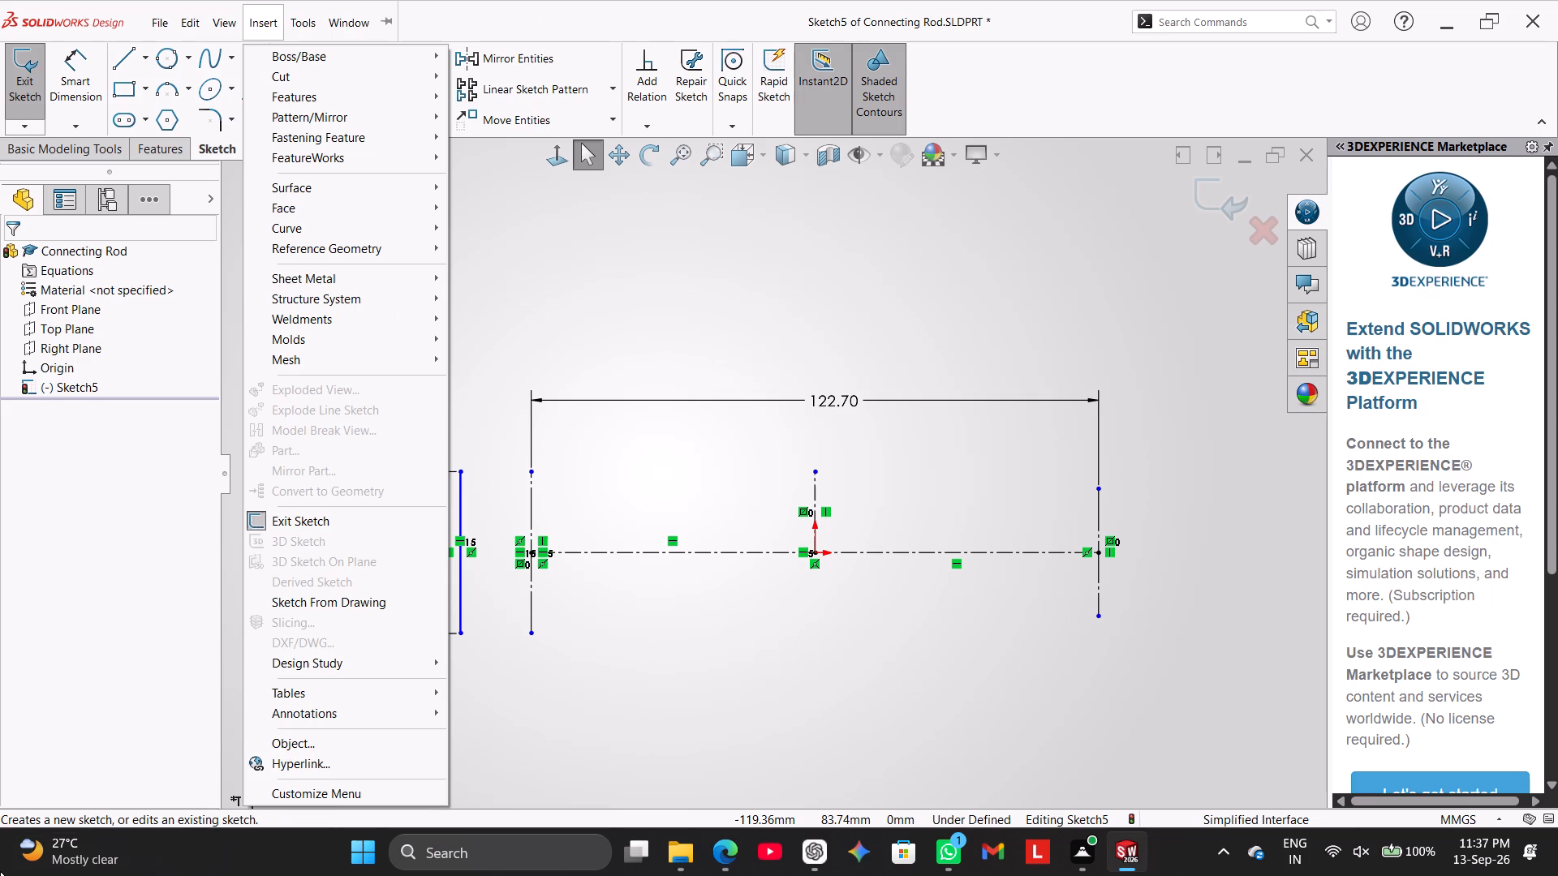
pyautogui.click(573, 307)
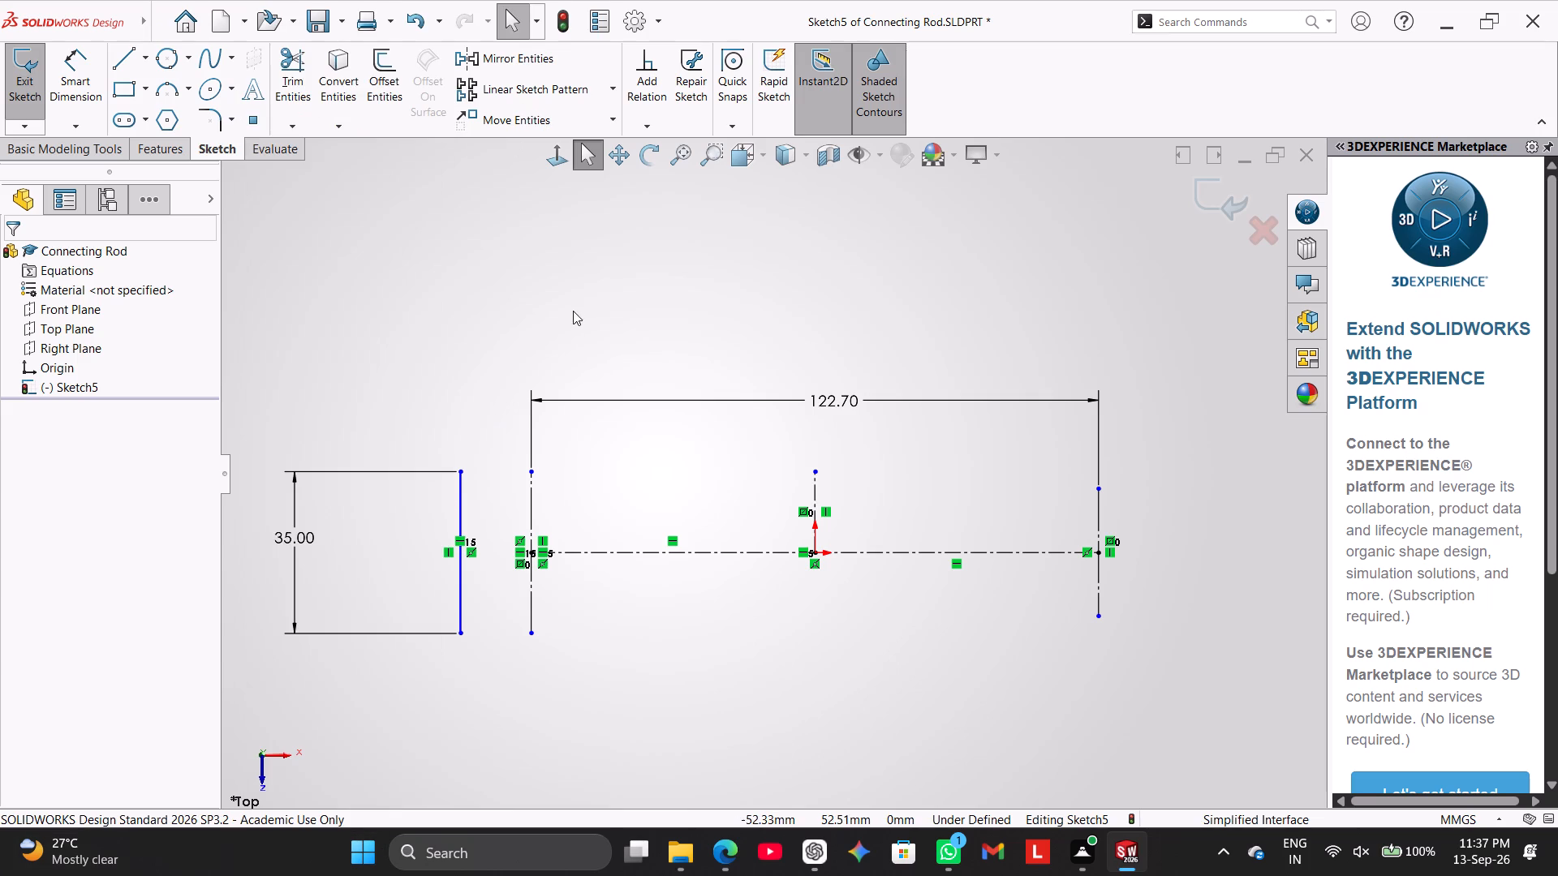
# Dimension the distance between the solid vertical line and the adjacent vertical construction line at 10 mm.
pyautogui.click(131, 48)
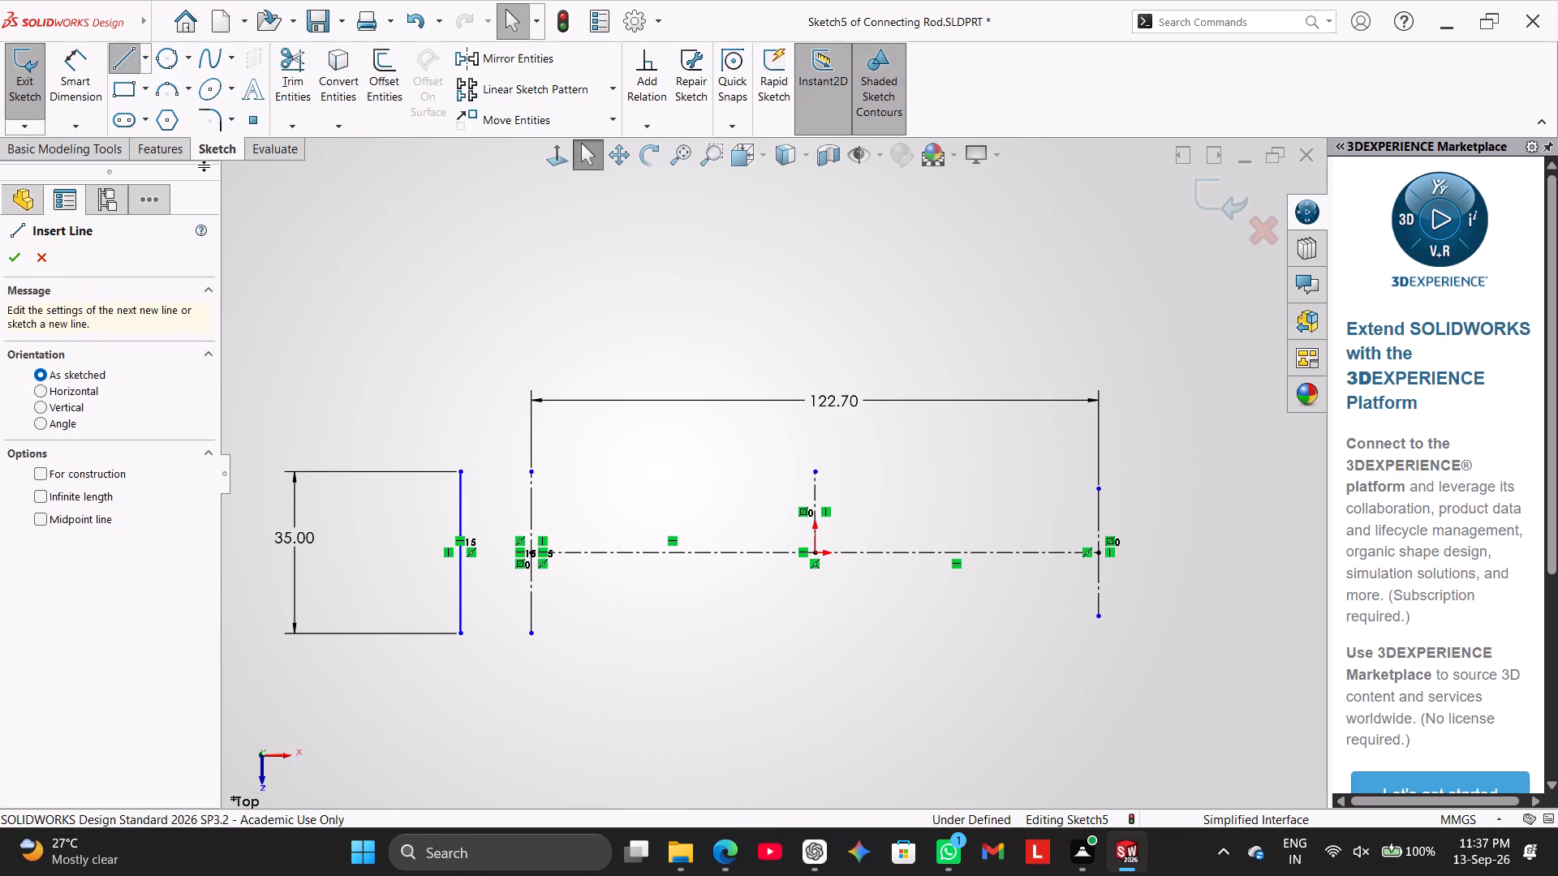
pyautogui.click(83, 95)
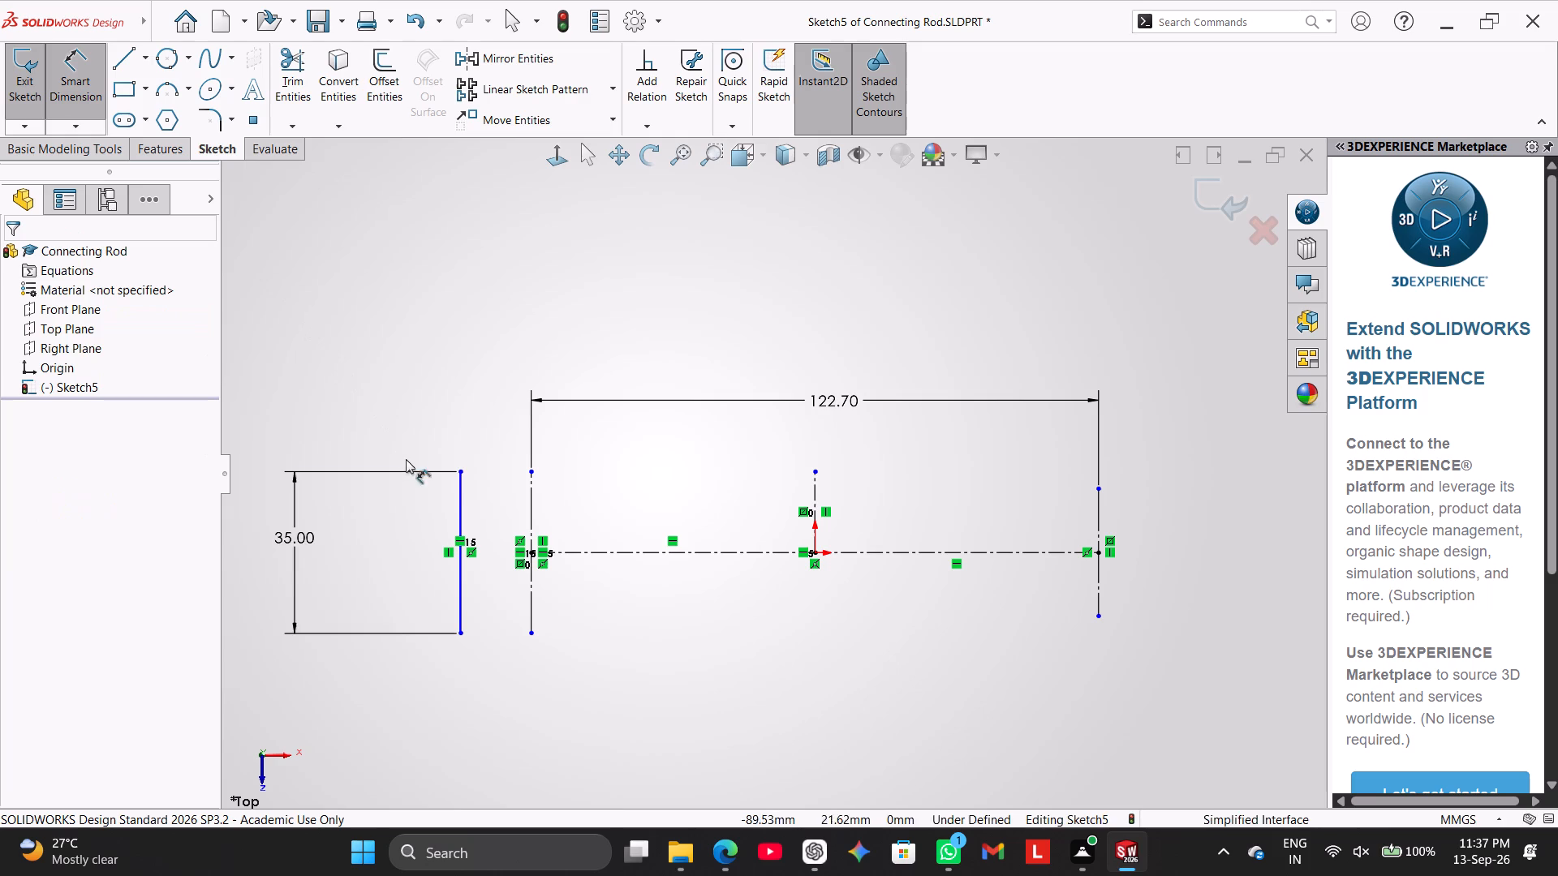
pyautogui.click(458, 505)
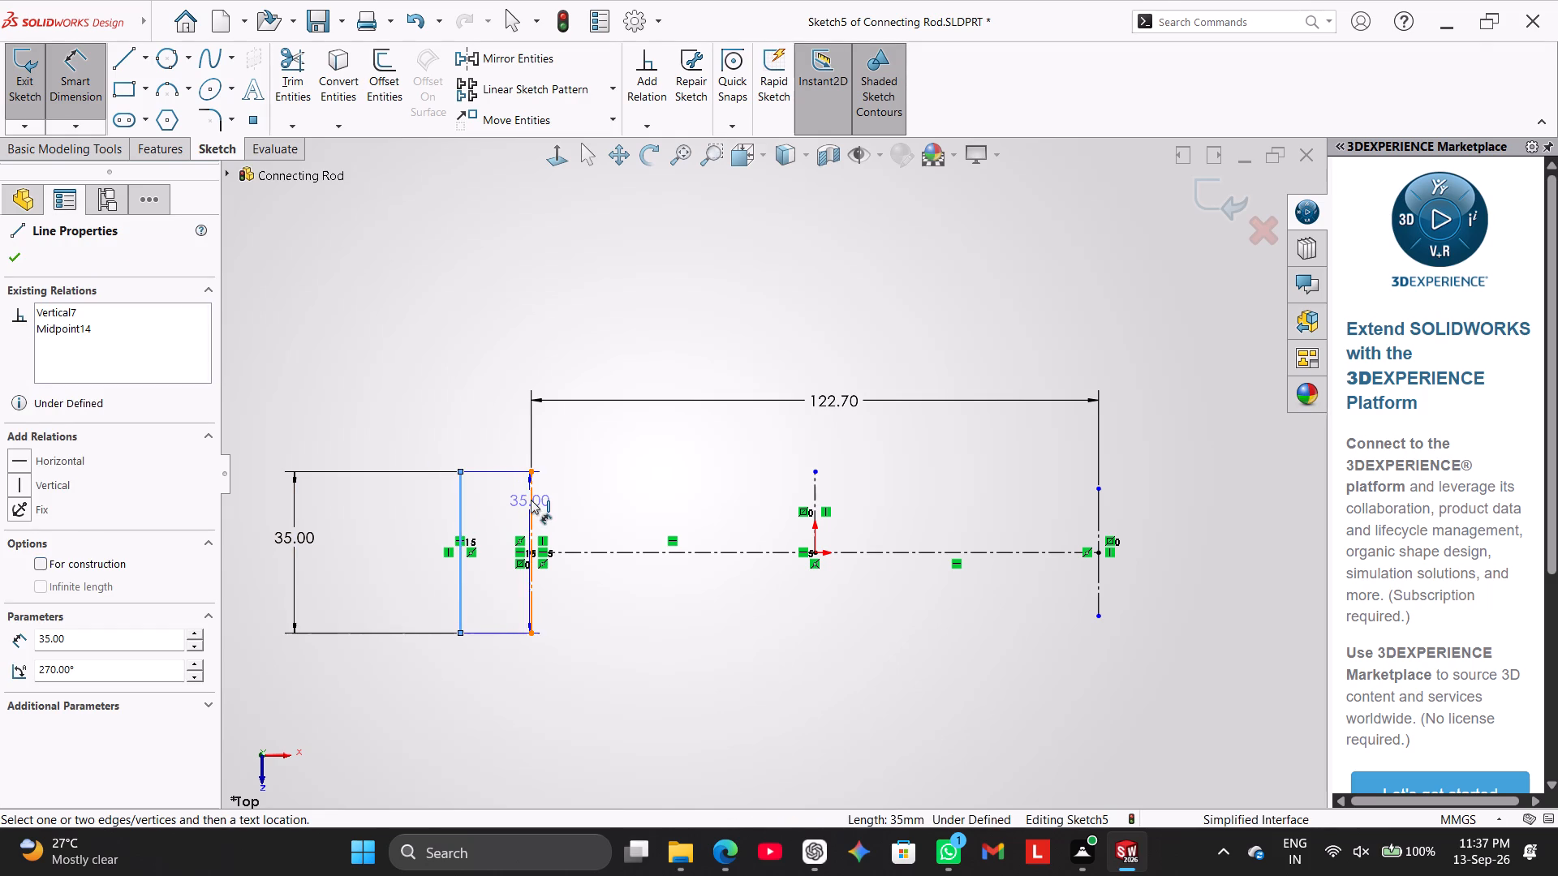
pyautogui.click(531, 500)
pyautogui.click(501, 651)
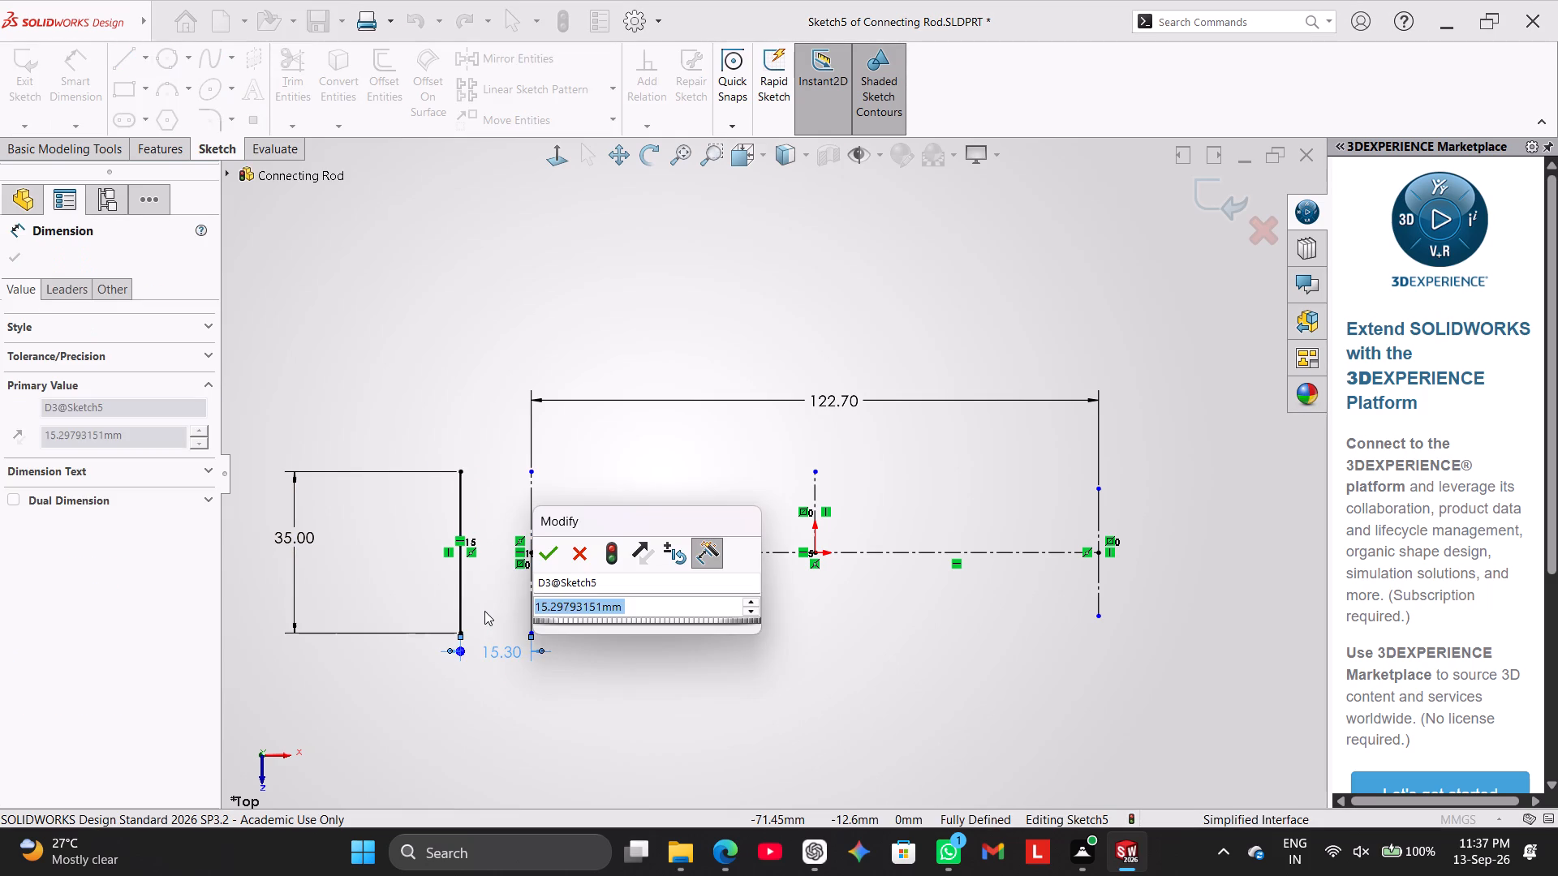
pyautogui.write('10')
pyautogui.press('Return')
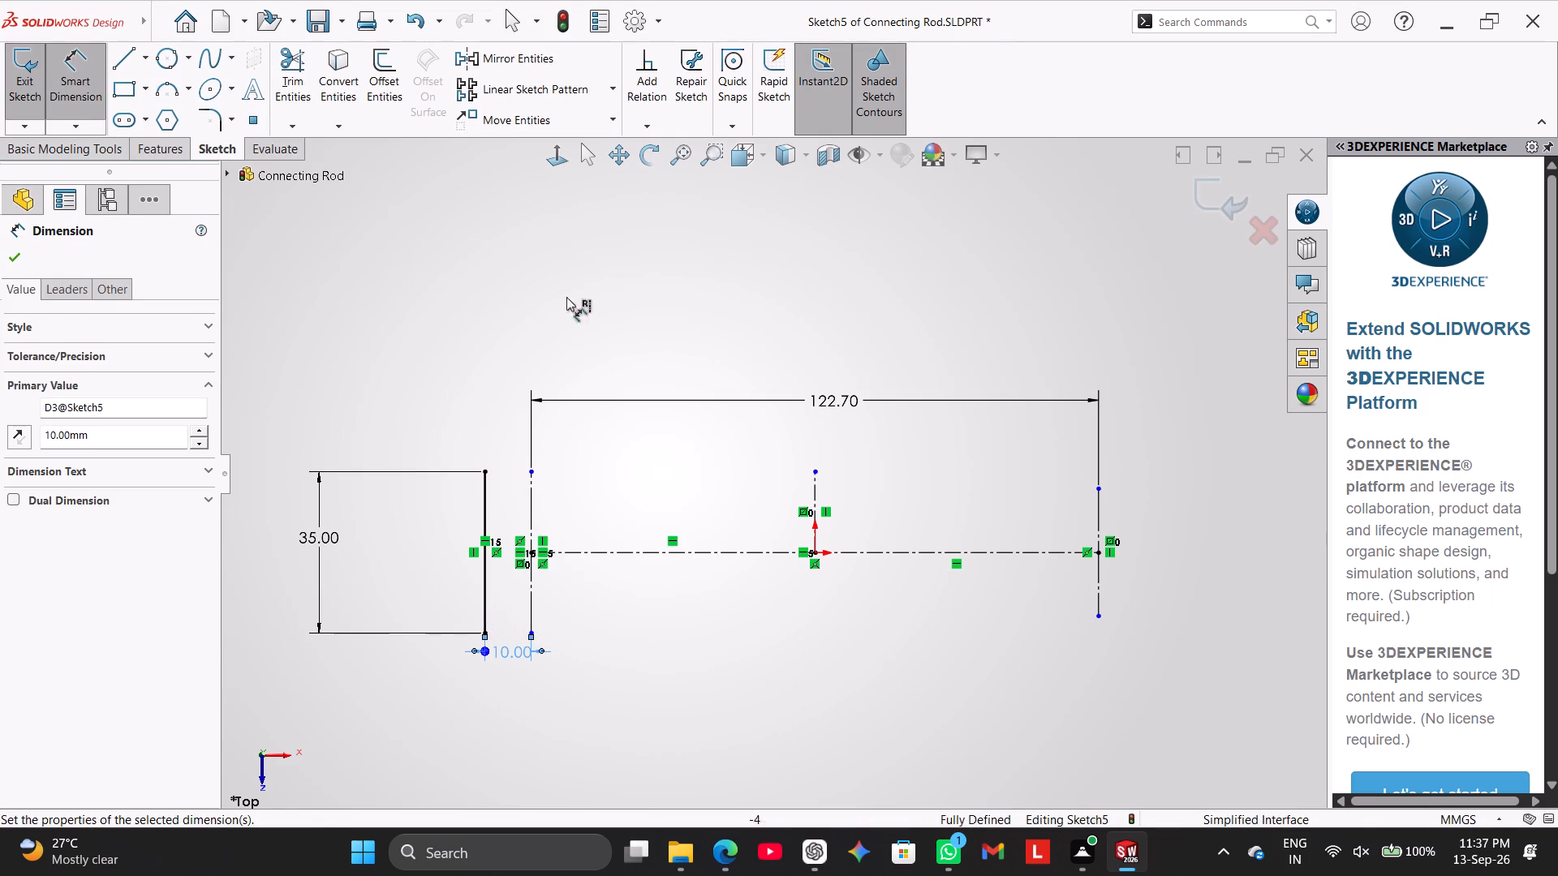
pyautogui.click(519, 322)
pyautogui.rightClick(577, 345)
pyautogui.click(636, 400)
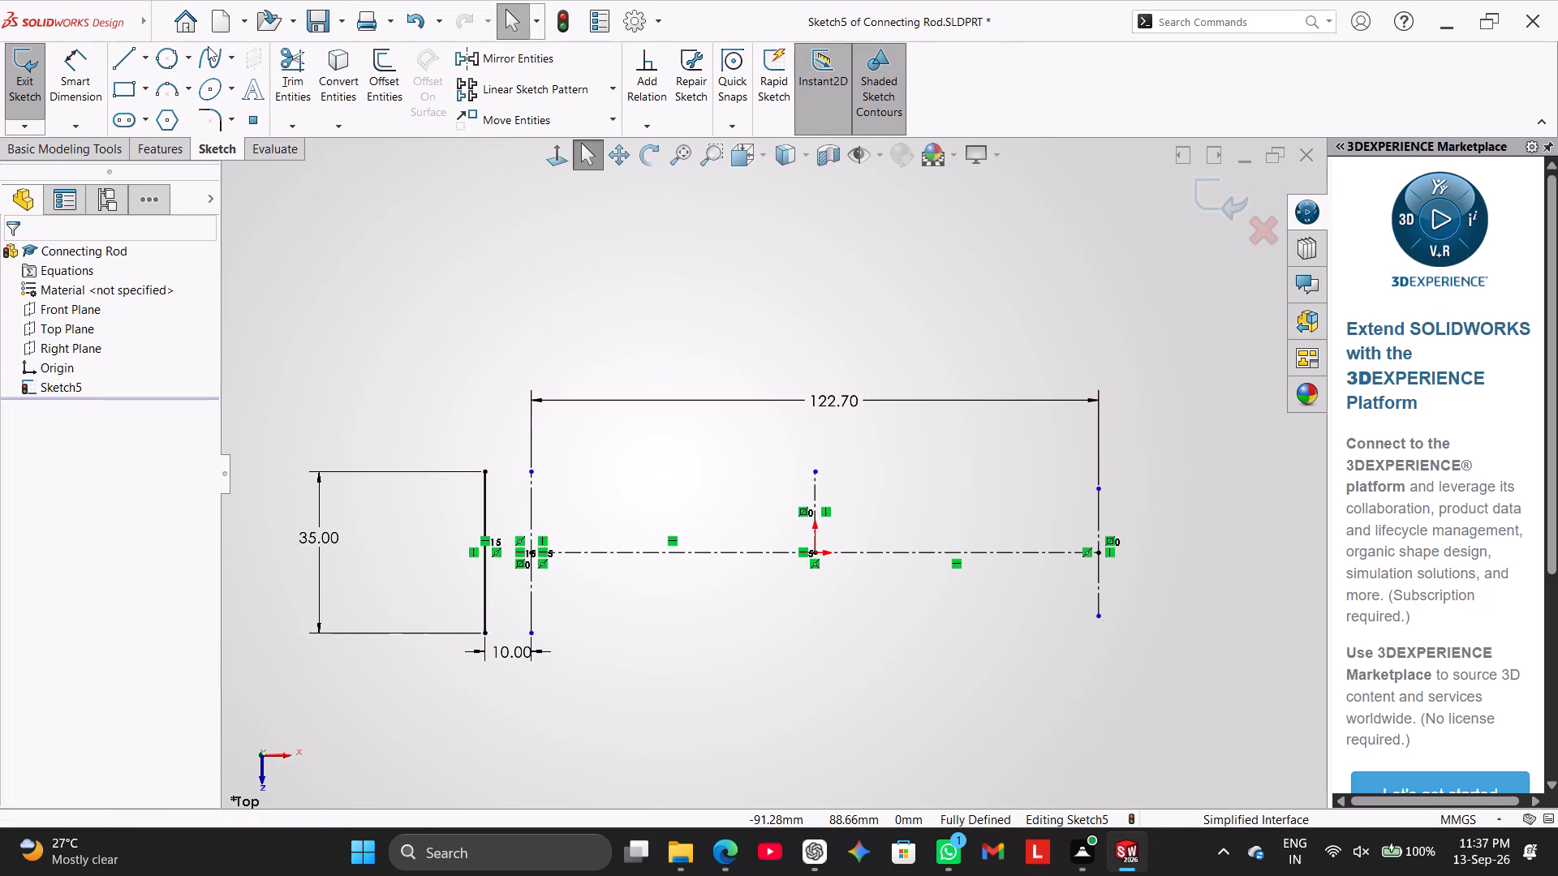
# Sketch a circle about 52 mm in diameter centred on the midpoint of the negative-X vertical construction line.
pyautogui.moveTo(273, 215); pyautogui.dragTo(271, 152, button='right')
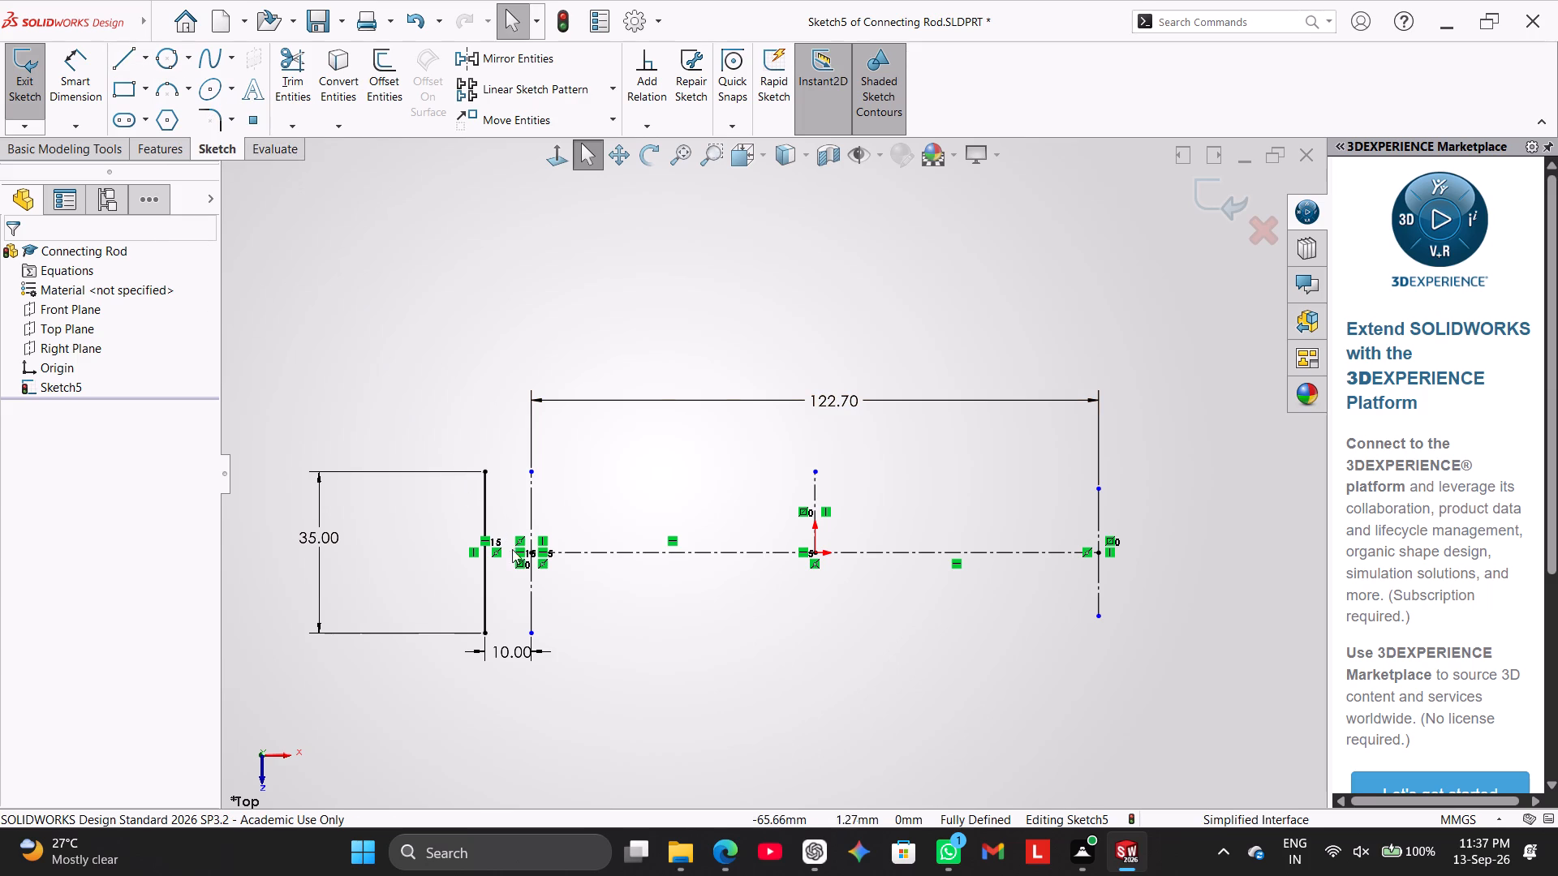
pyautogui.click(532, 551)
pyautogui.moveTo(463, 419); pyautogui.dragTo(483, 296, button='right')
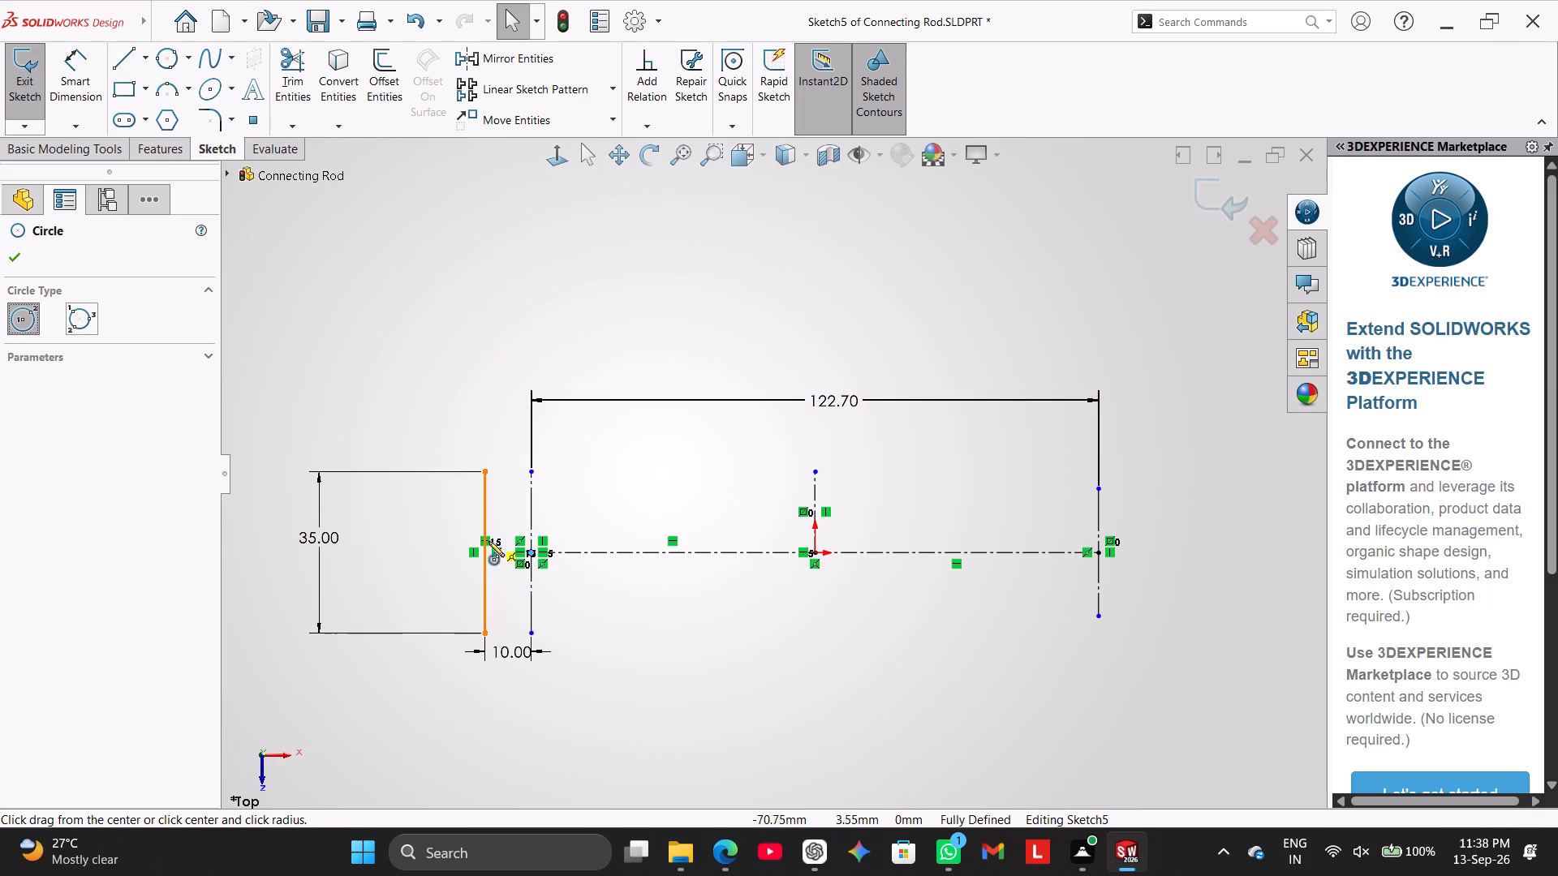
pyautogui.click(527, 550)
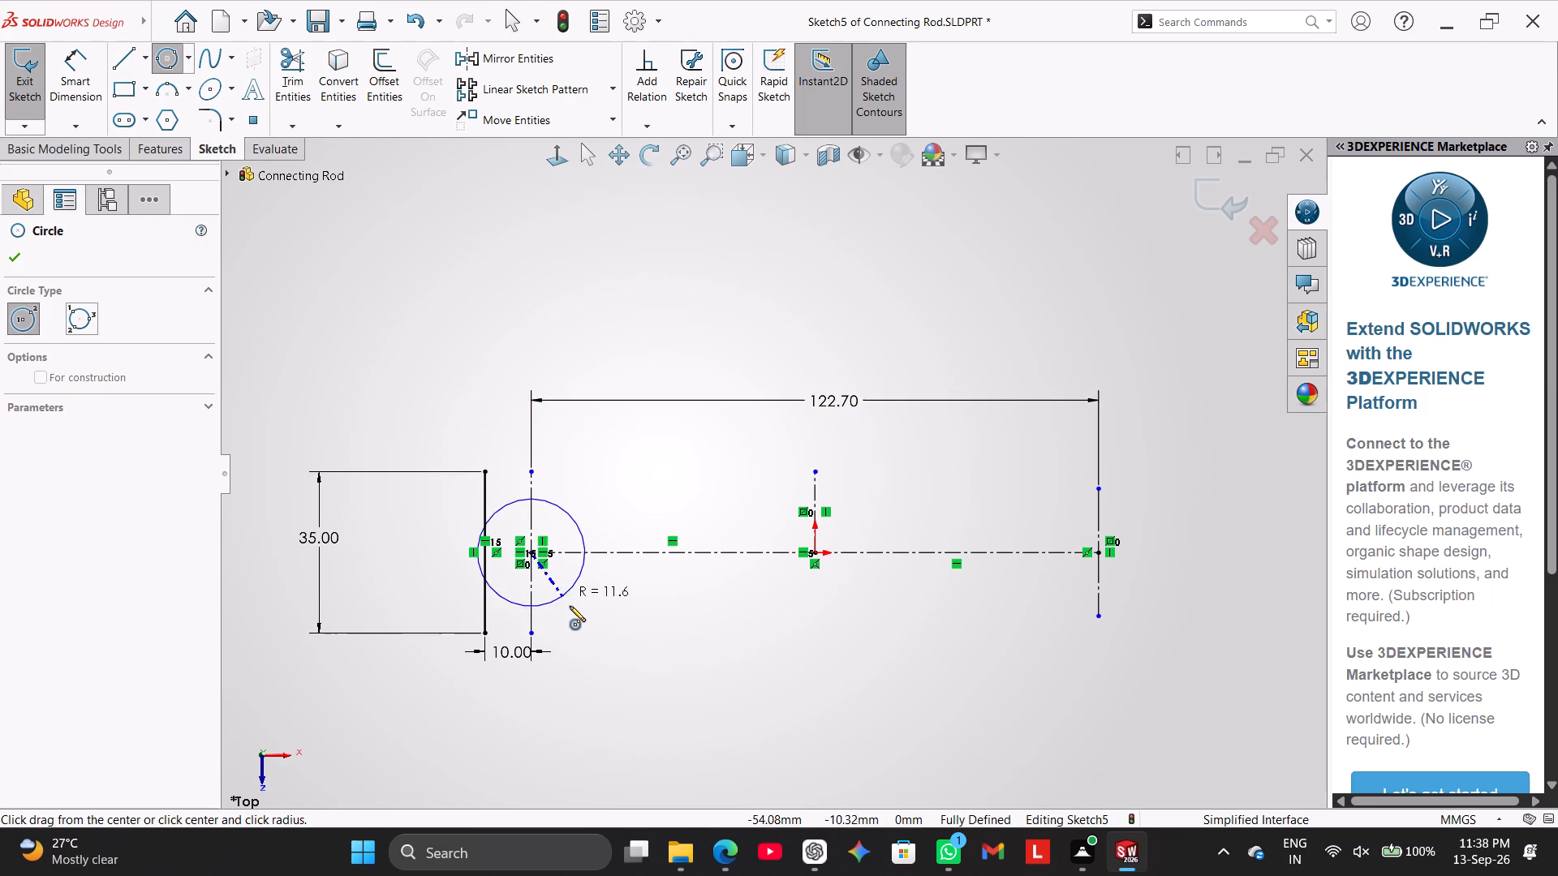
pyautogui.click(603, 648)
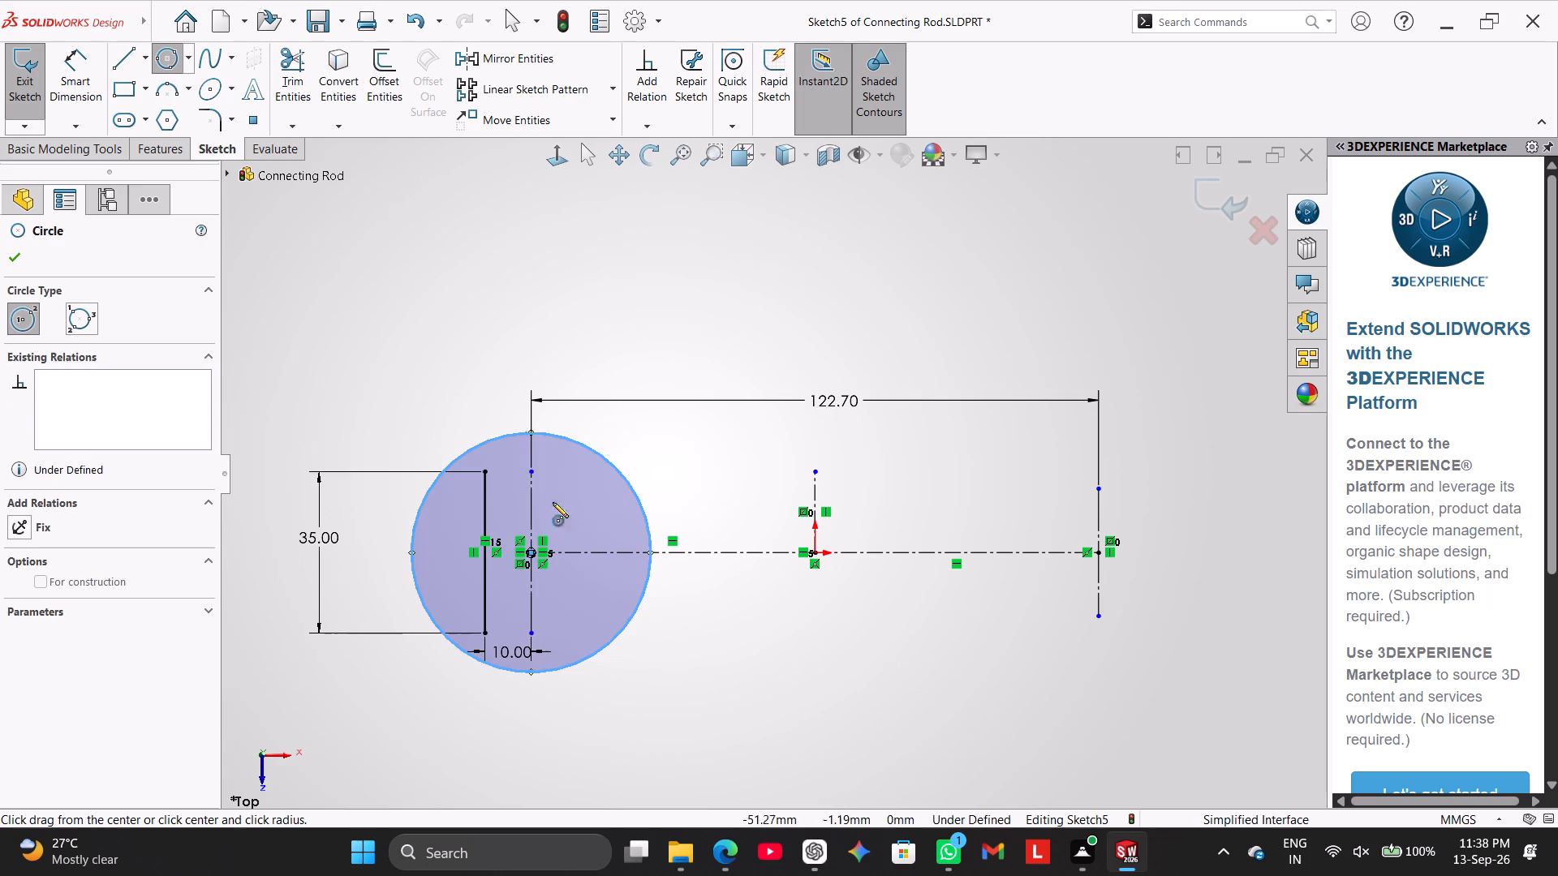
pyautogui.rightClick(447, 314)
pyautogui.click(484, 323)
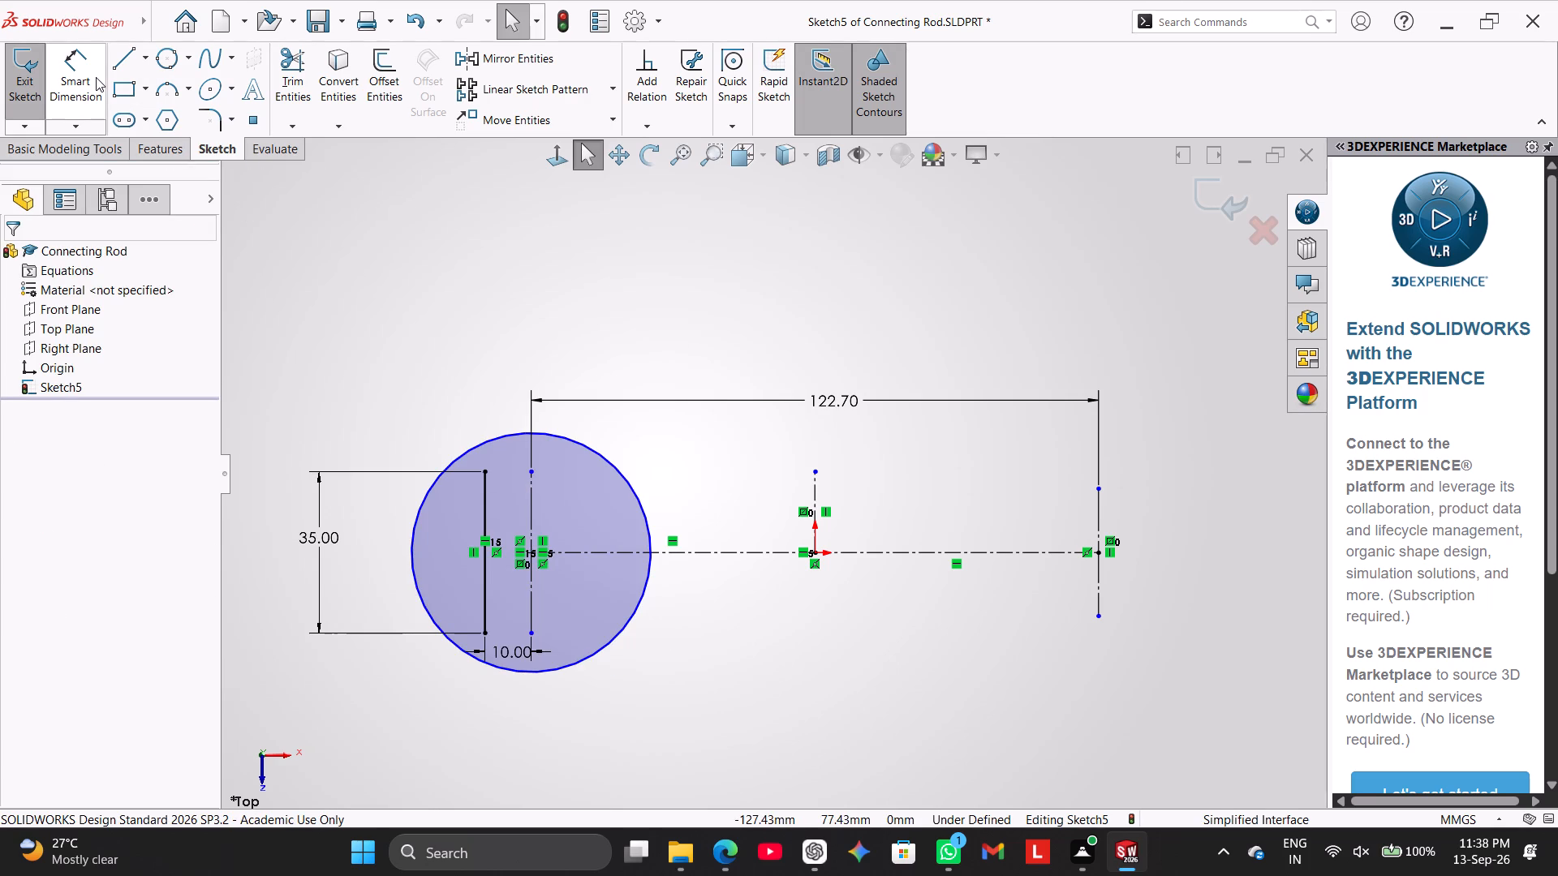
# Dimension the circle's diameter at 50 mm.
pyautogui.click(96, 75)
pyautogui.click(471, 446)
pyautogui.click(365, 375)
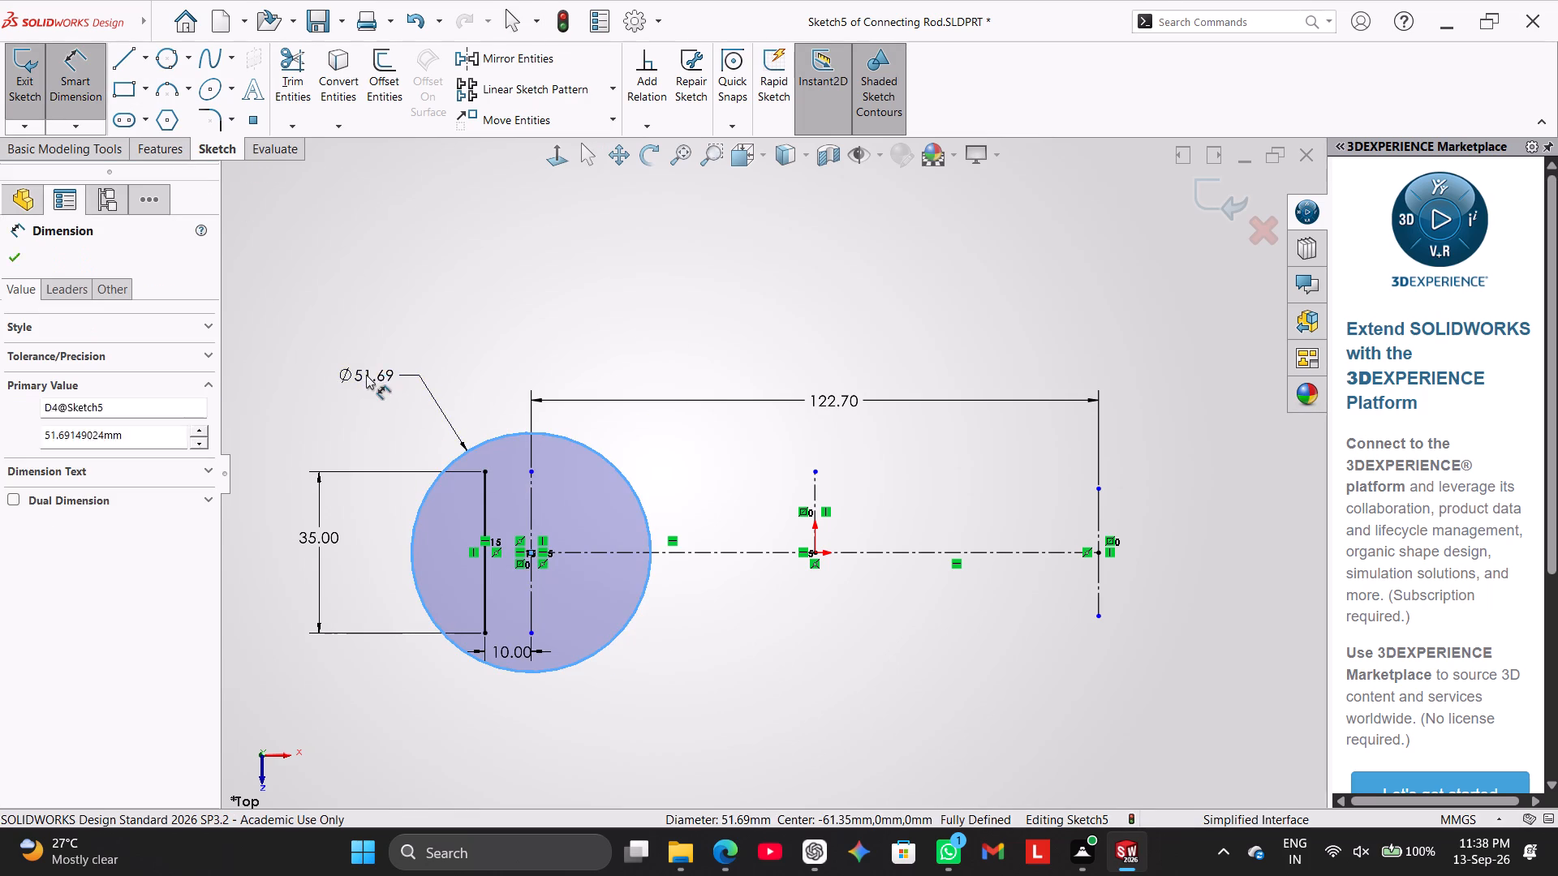
pyautogui.write('50')
pyautogui.press('Return')
pyautogui.rightClick(518, 281)
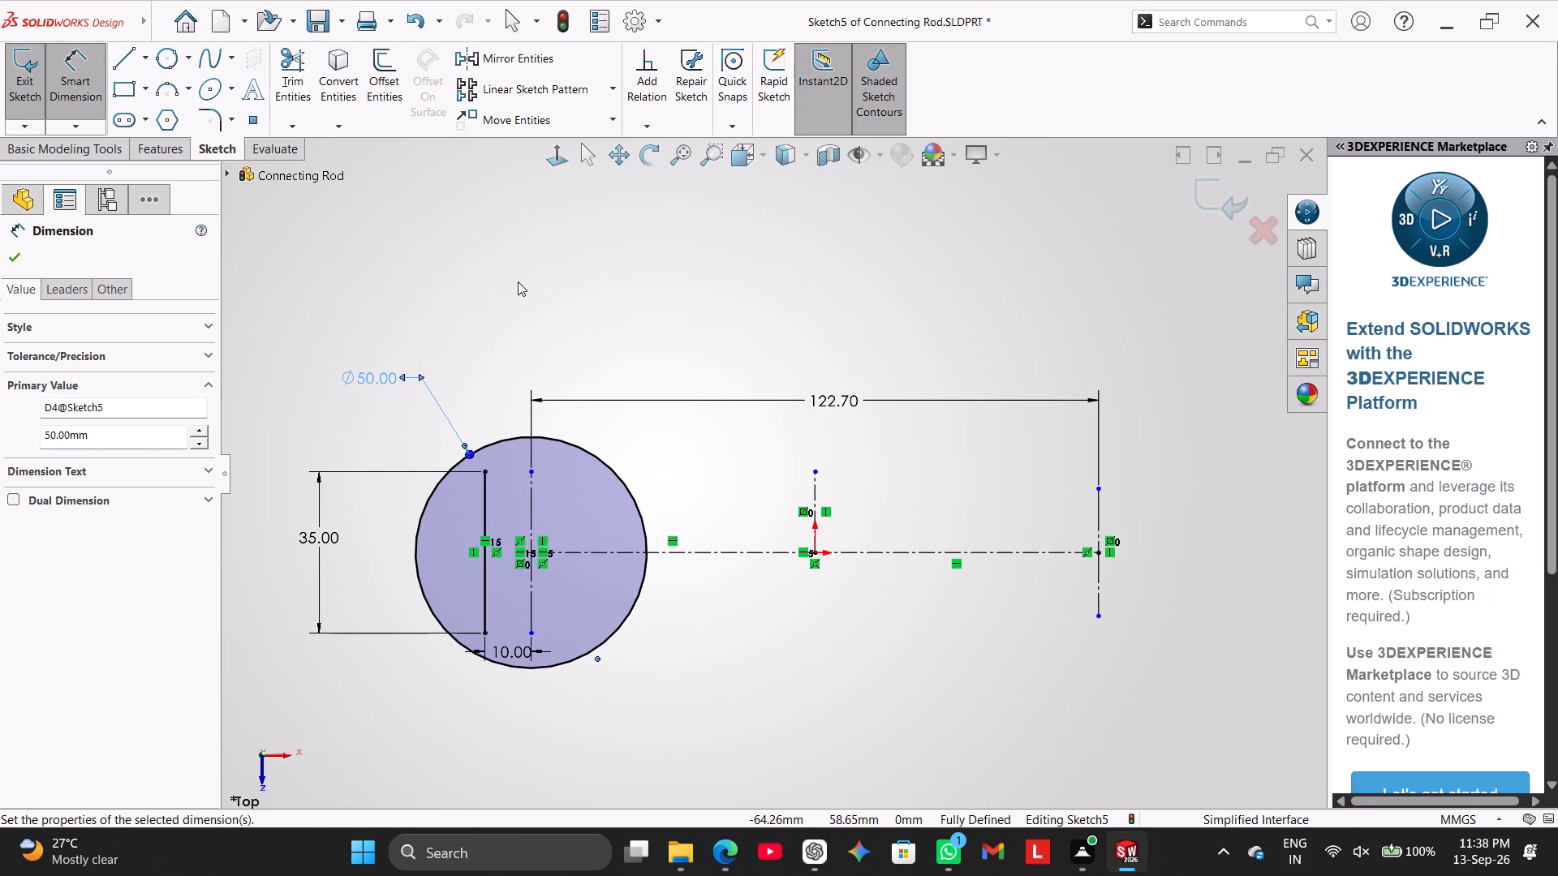
# Sketch two horizontal lines about 26 mm long from both ends of the solid vertical line, extending past the circle toward negative X.
pyautogui.click(592, 325)
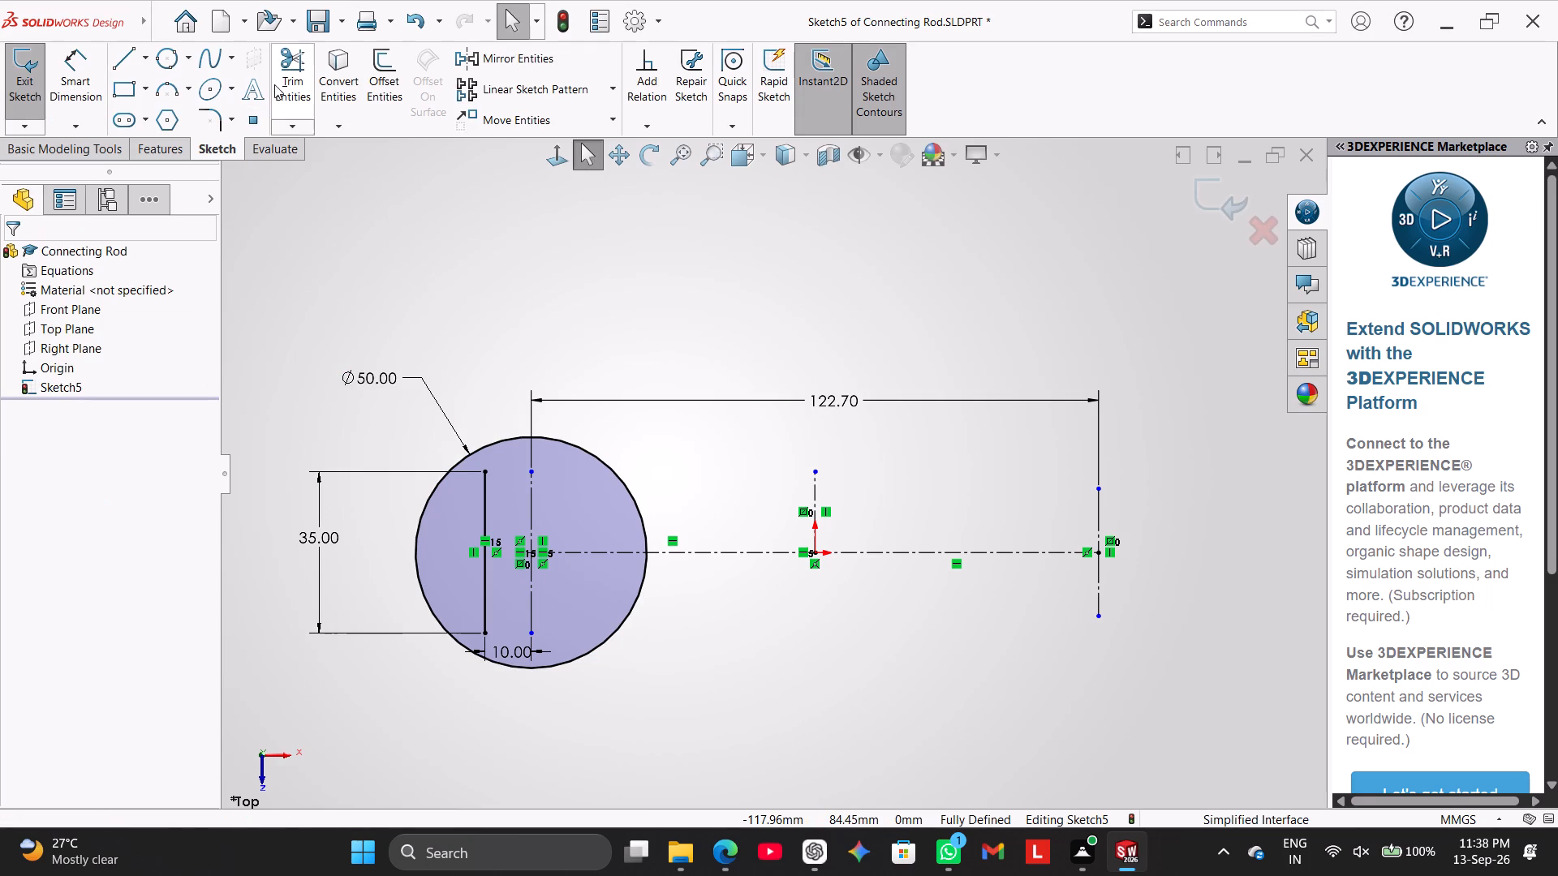
pyautogui.click(130, 53)
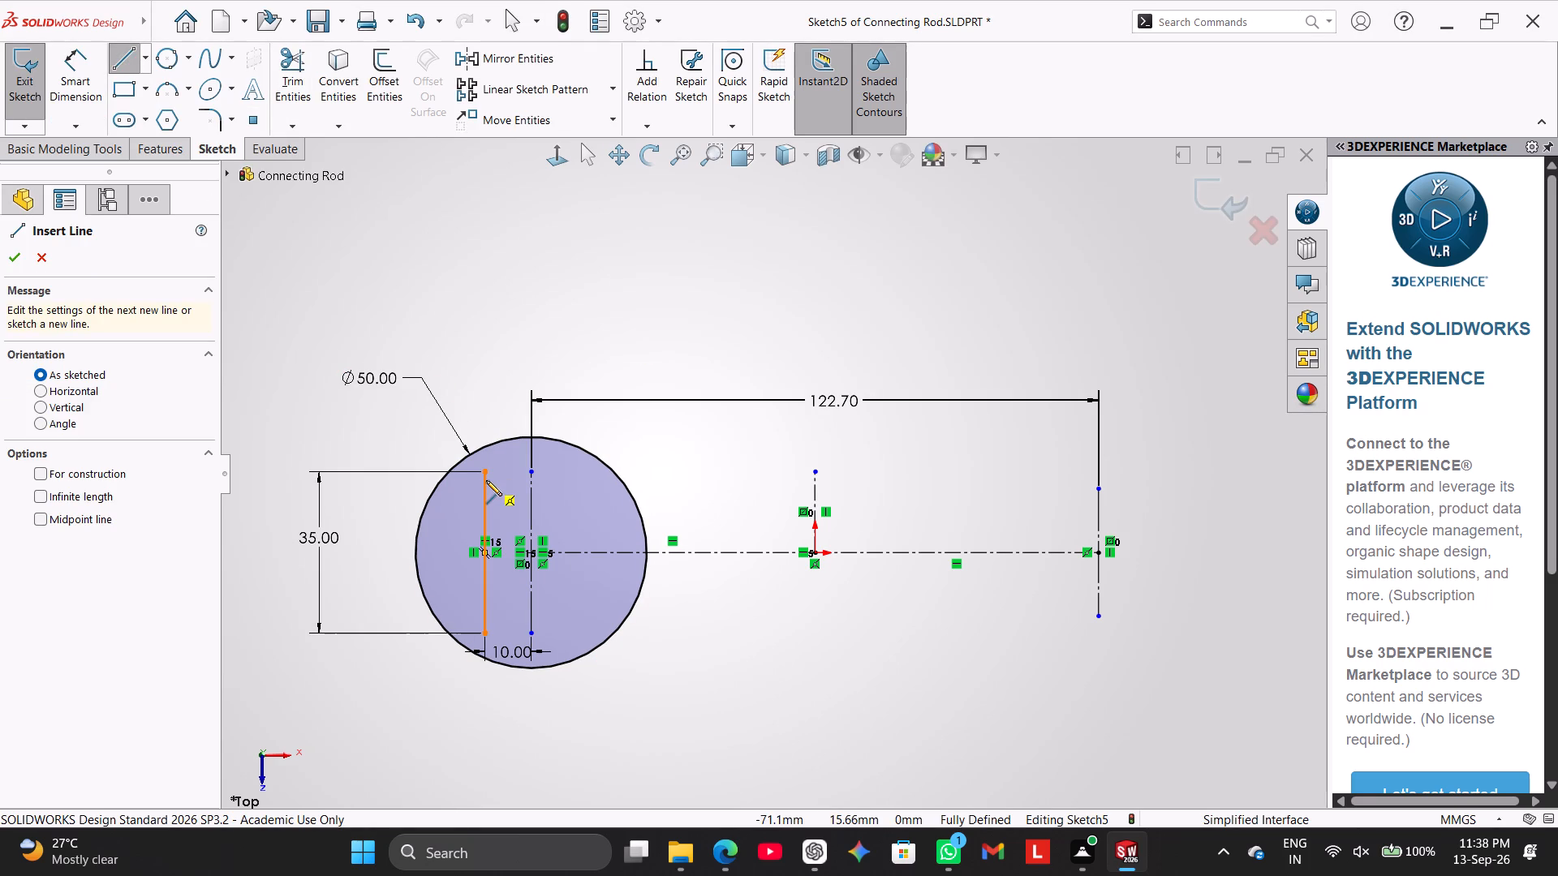
pyautogui.click(485, 472)
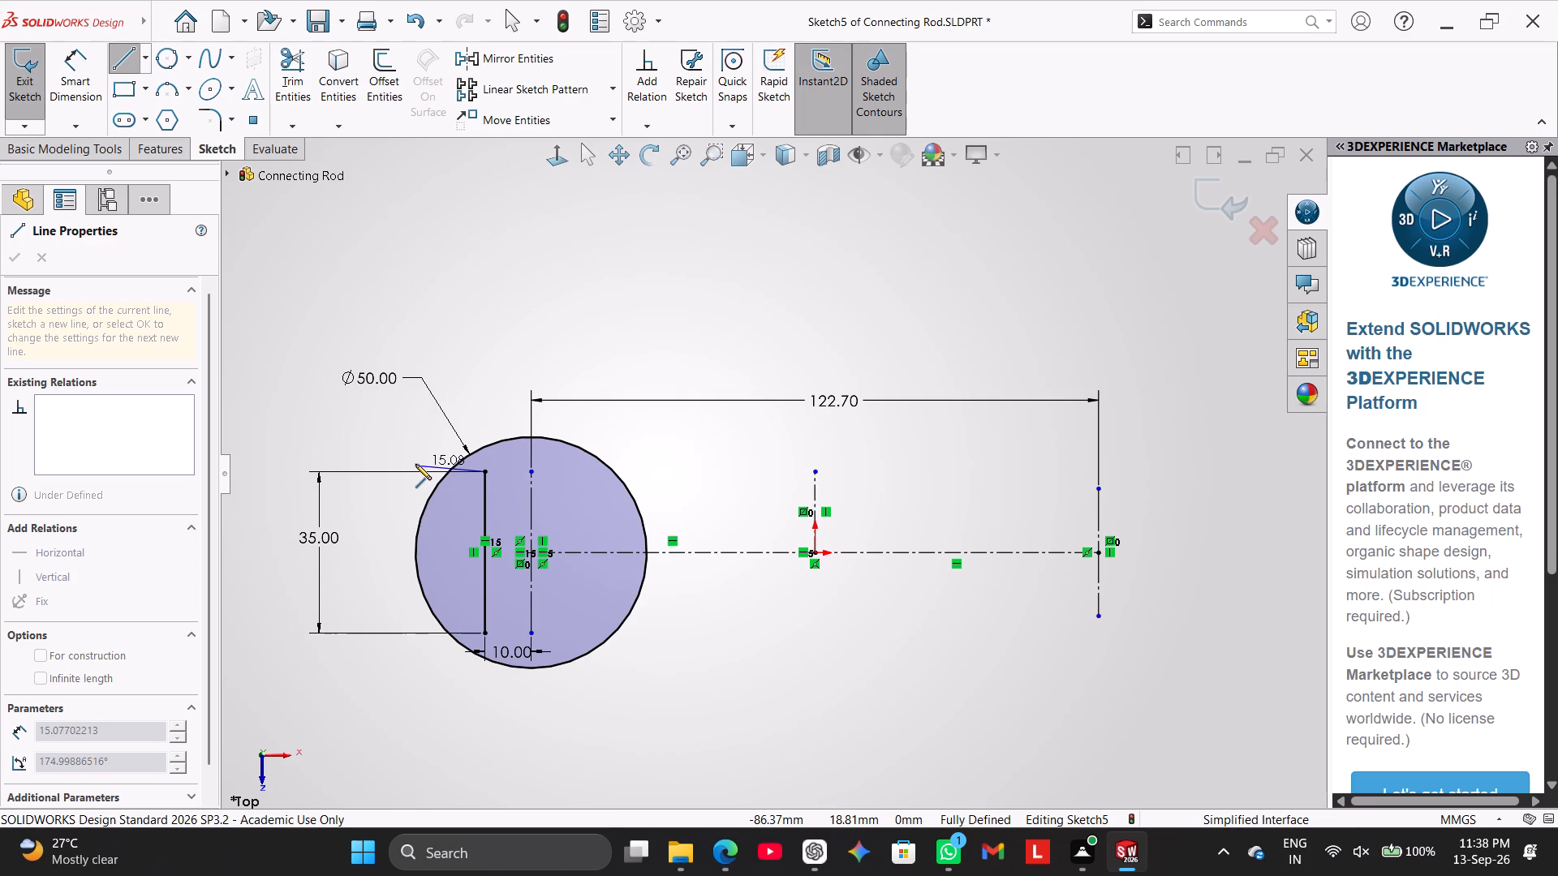
pyautogui.click(367, 474)
pyautogui.rightClick(366, 436)
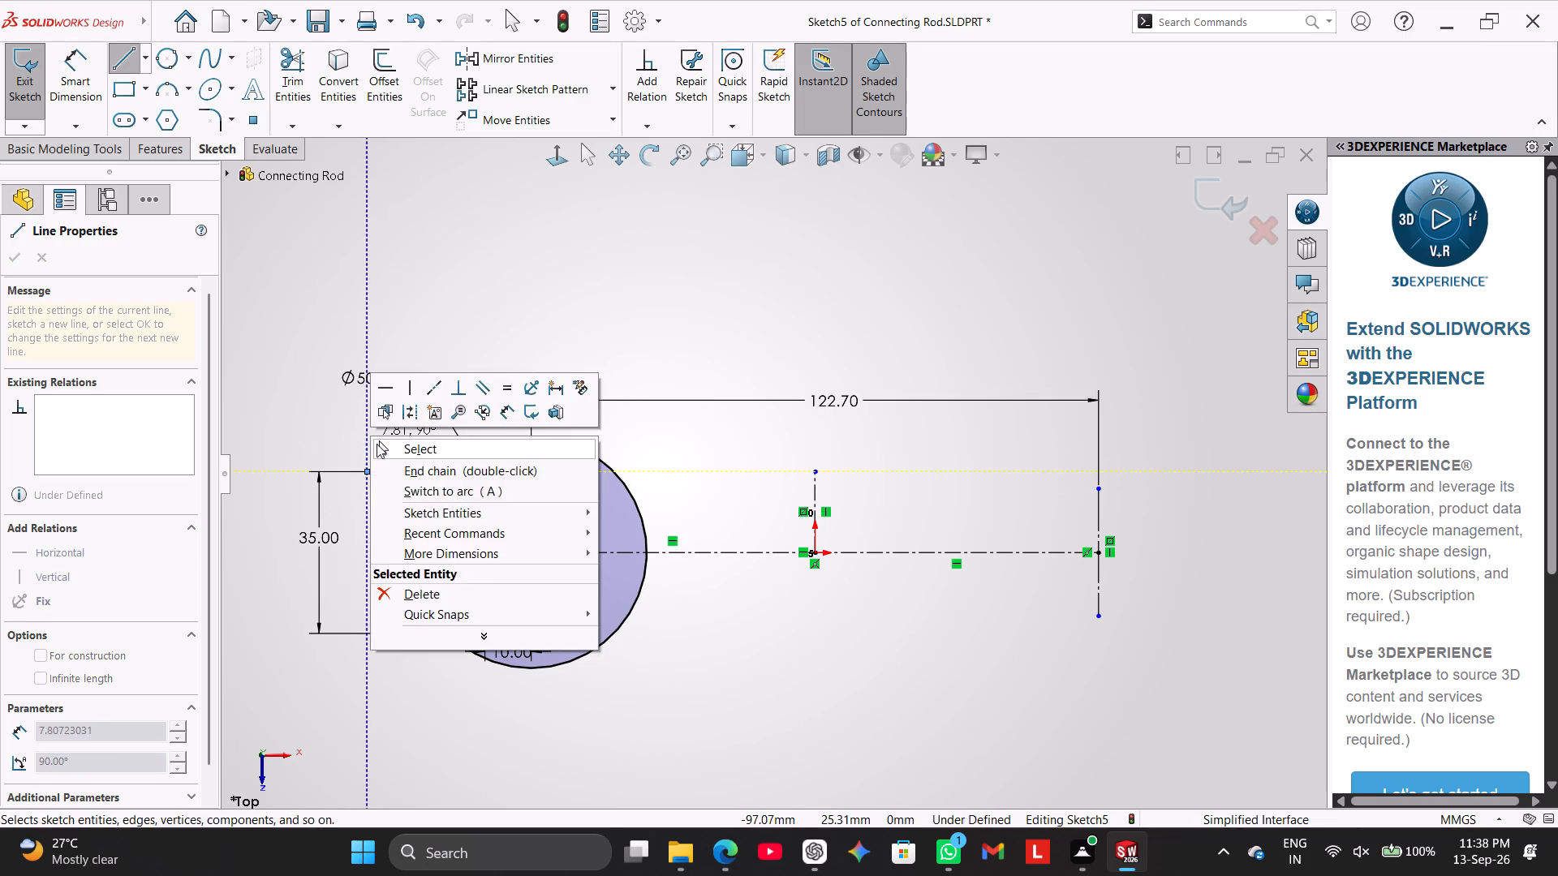
pyautogui.click(379, 444)
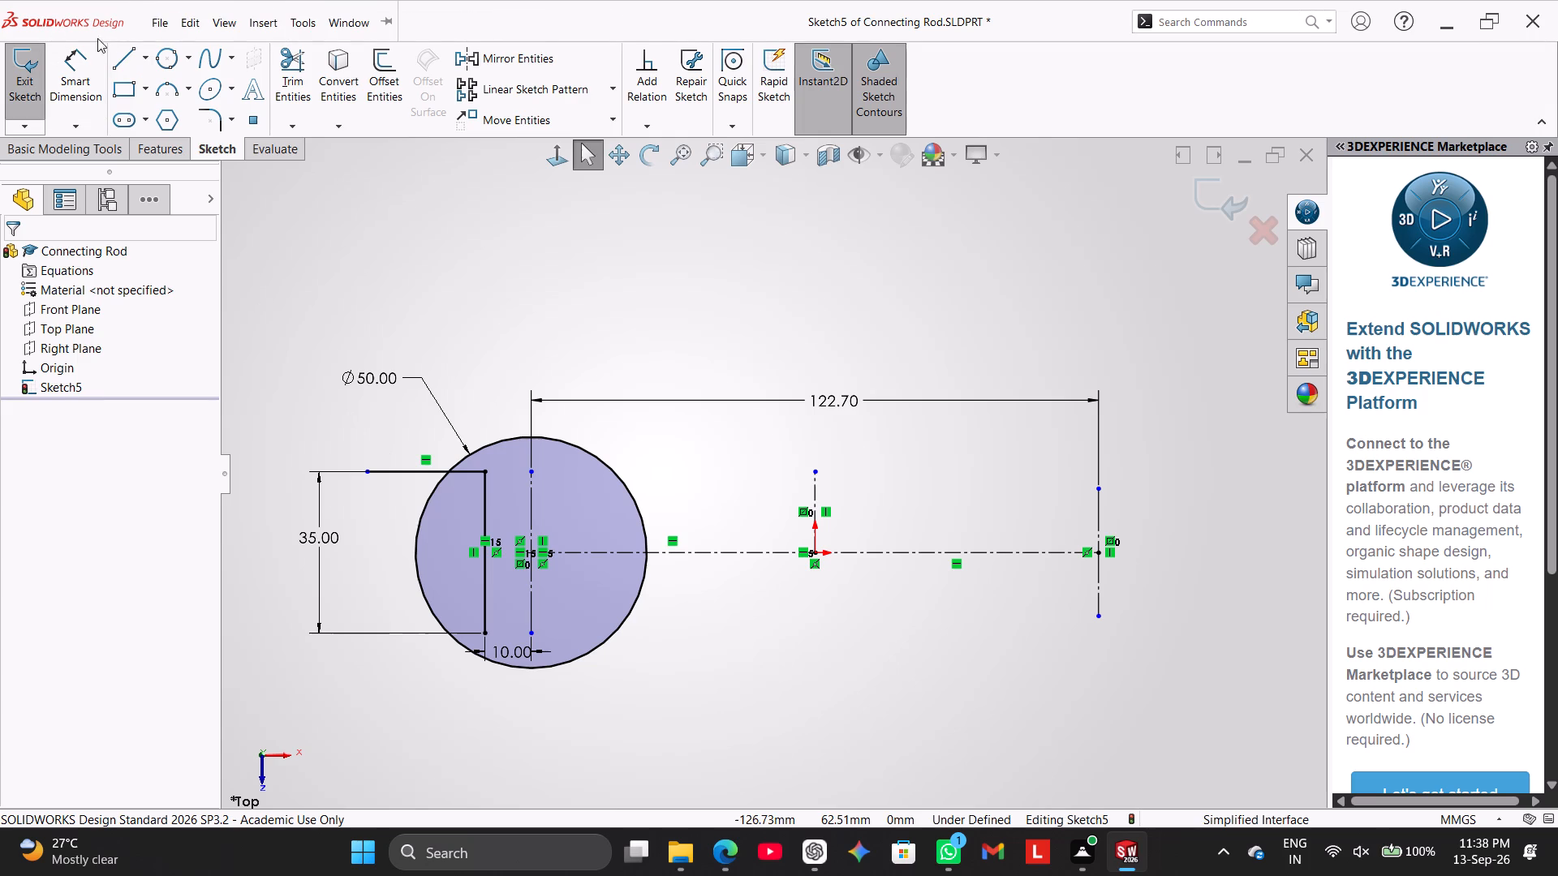
pyautogui.click(122, 57)
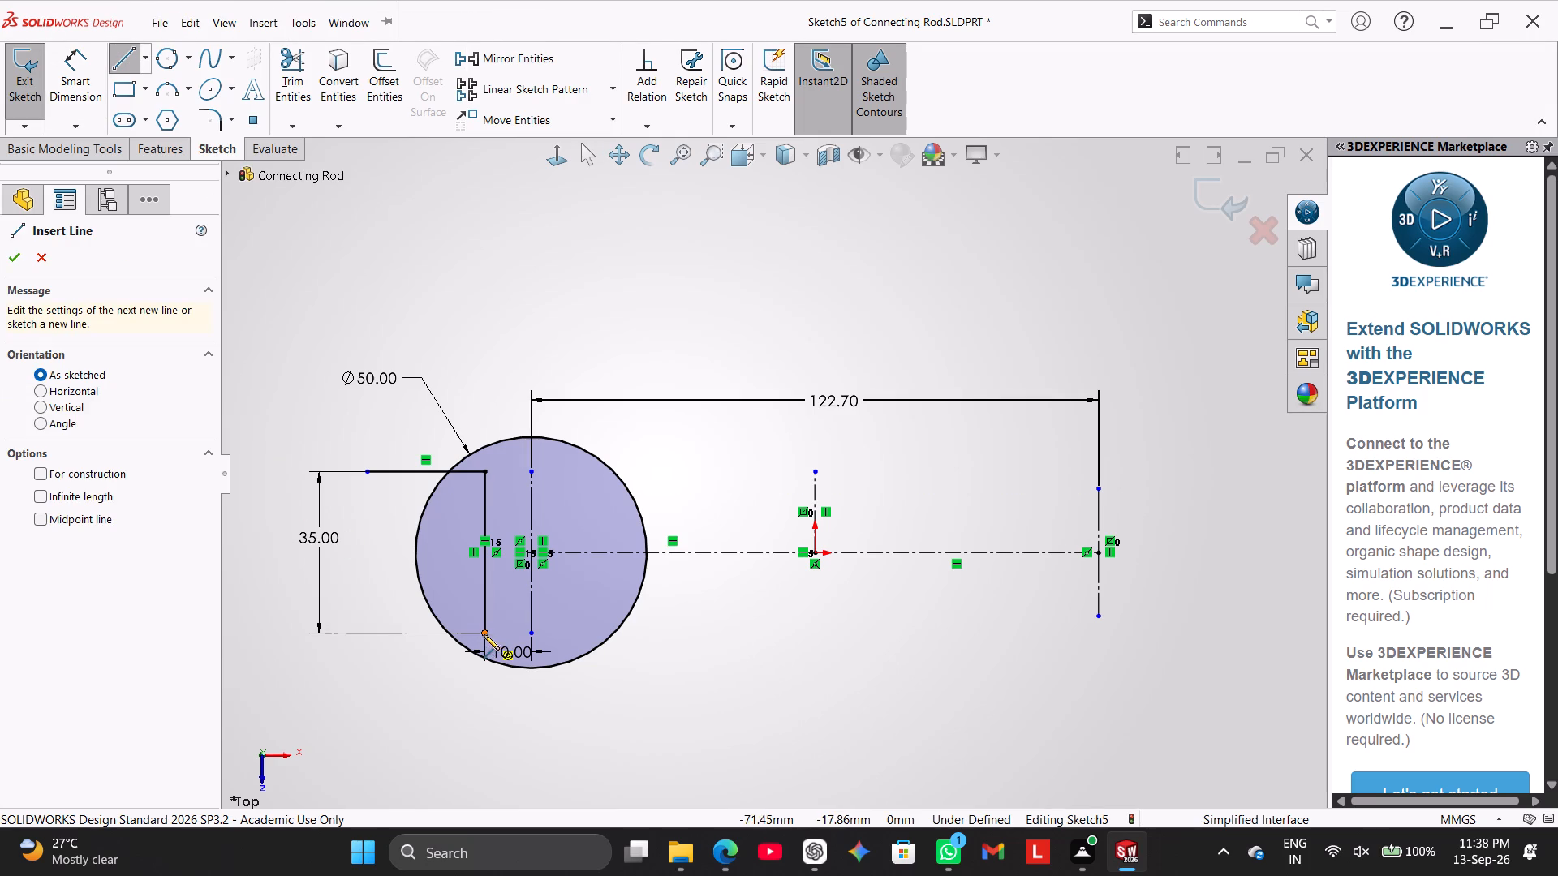
pyautogui.click(484, 634)
pyautogui.click(368, 630)
pyautogui.rightClick(374, 566)
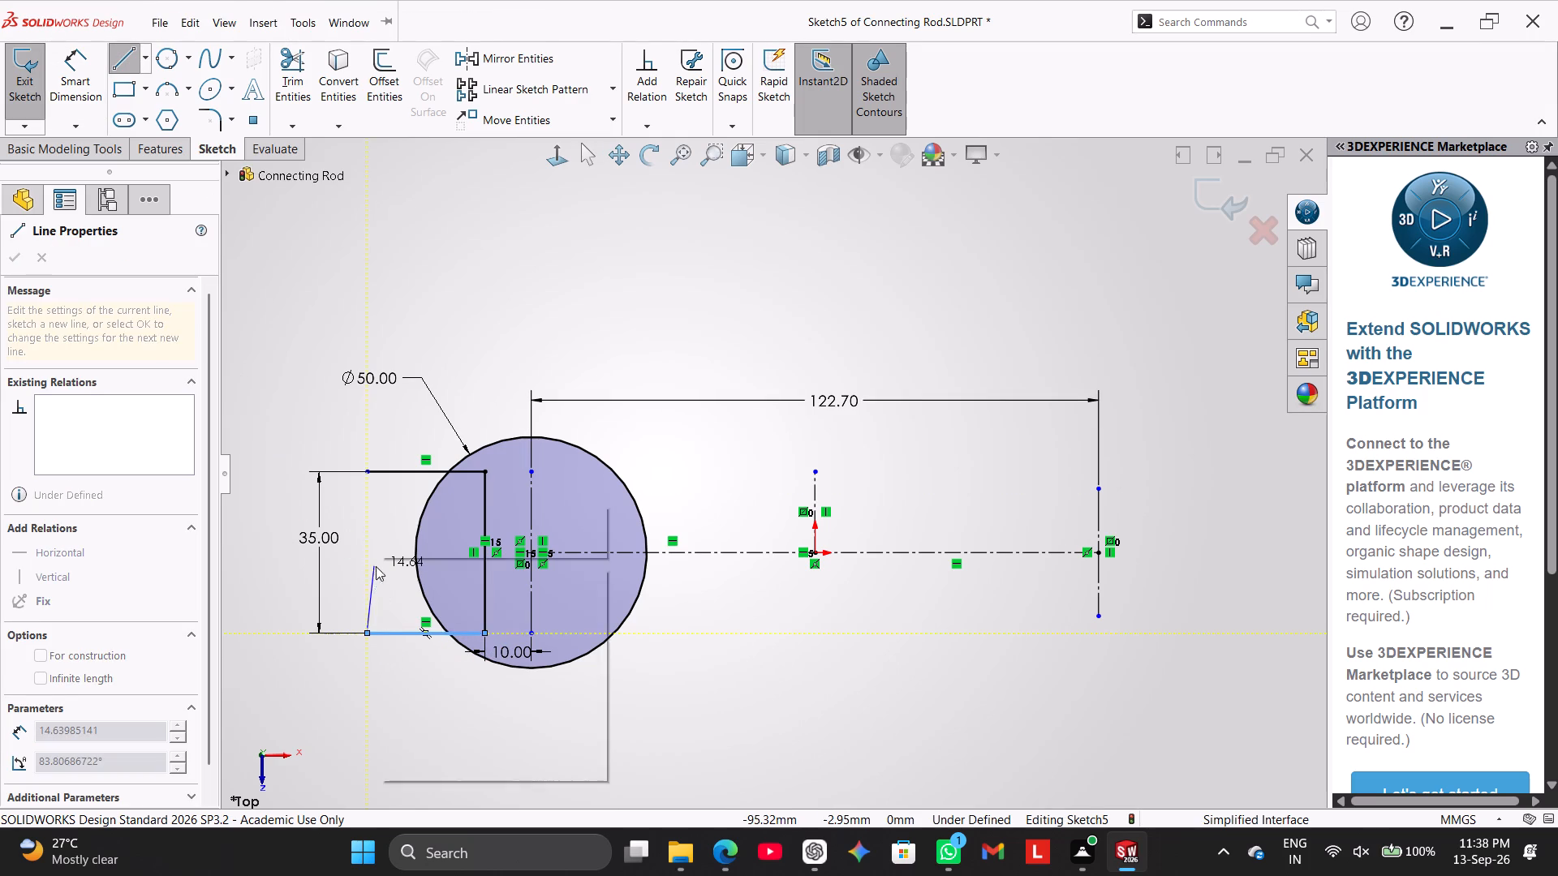
pyautogui.click(442, 569)
pyautogui.rightClick(504, 320)
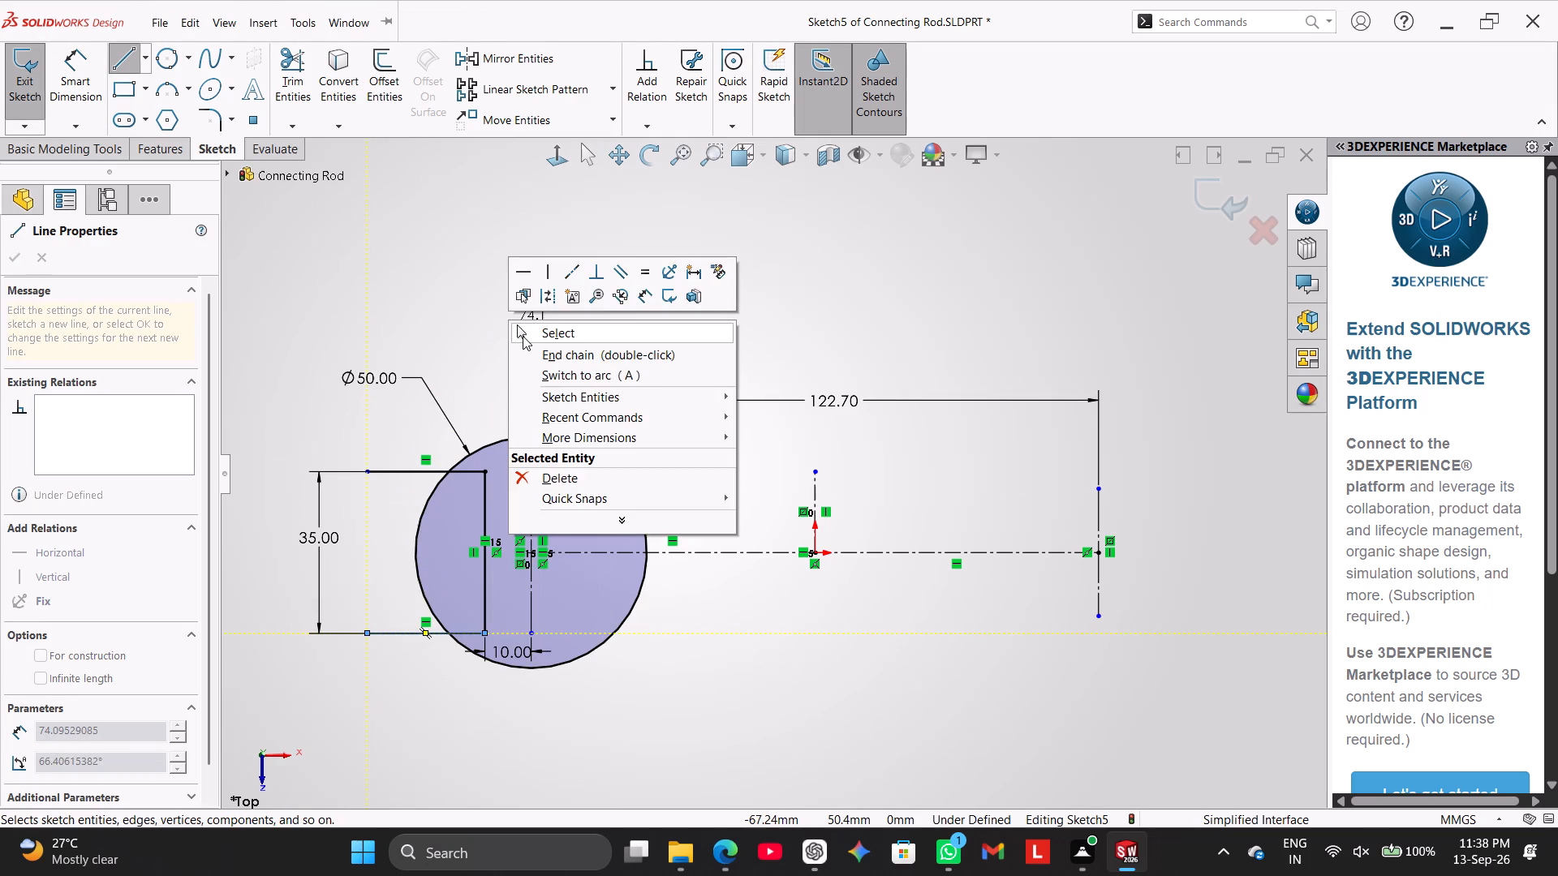
pyautogui.click(526, 333)
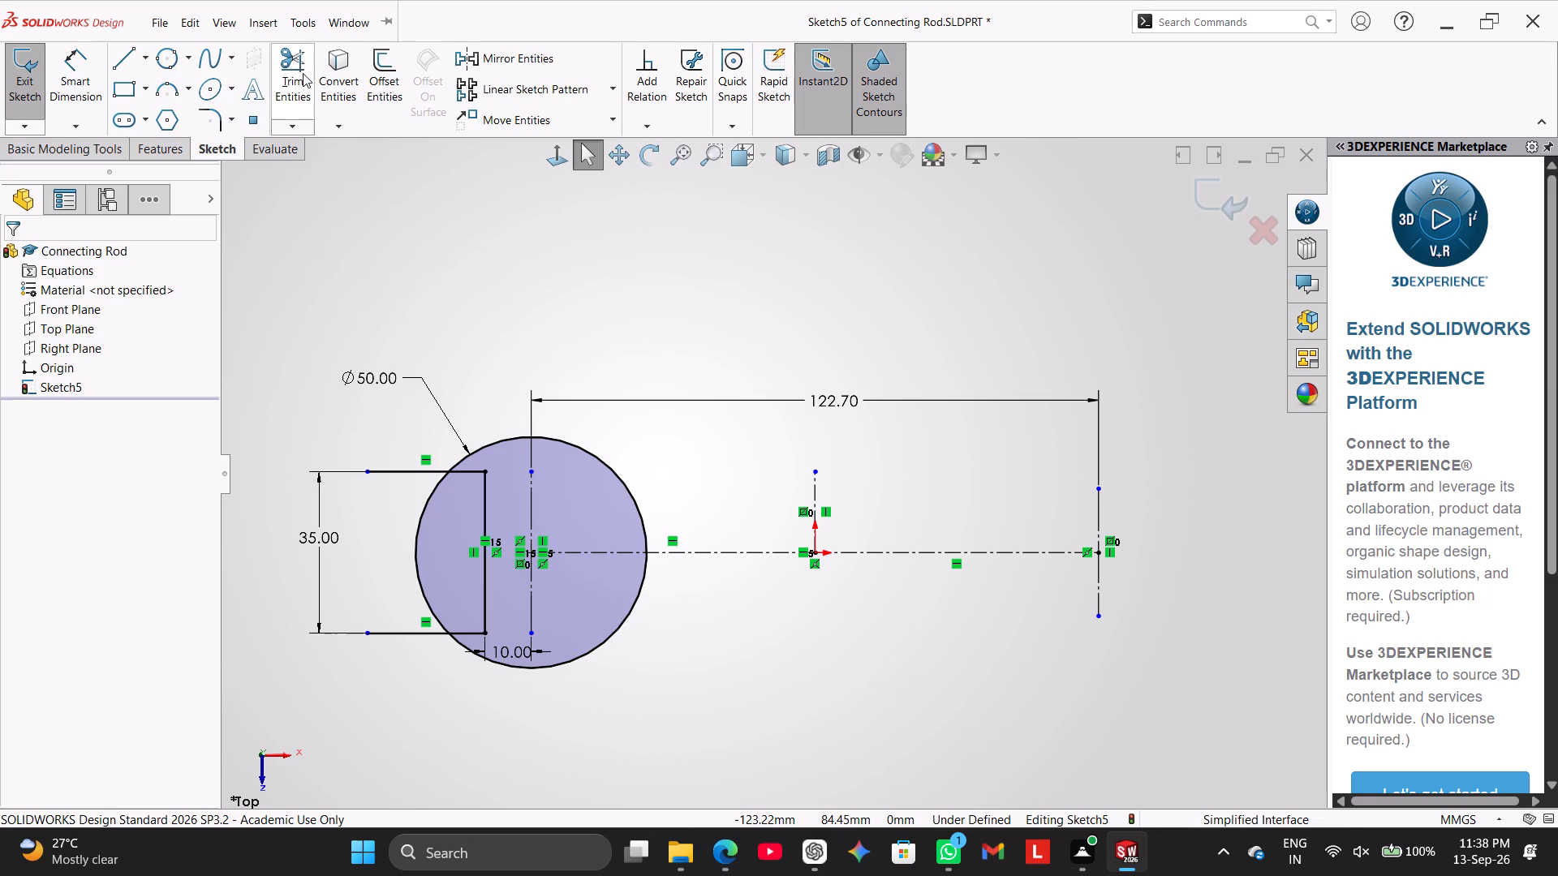
# Trim the circle to leave only the negative-X arc between the two horizontal lines.
pyautogui.click(289, 67)
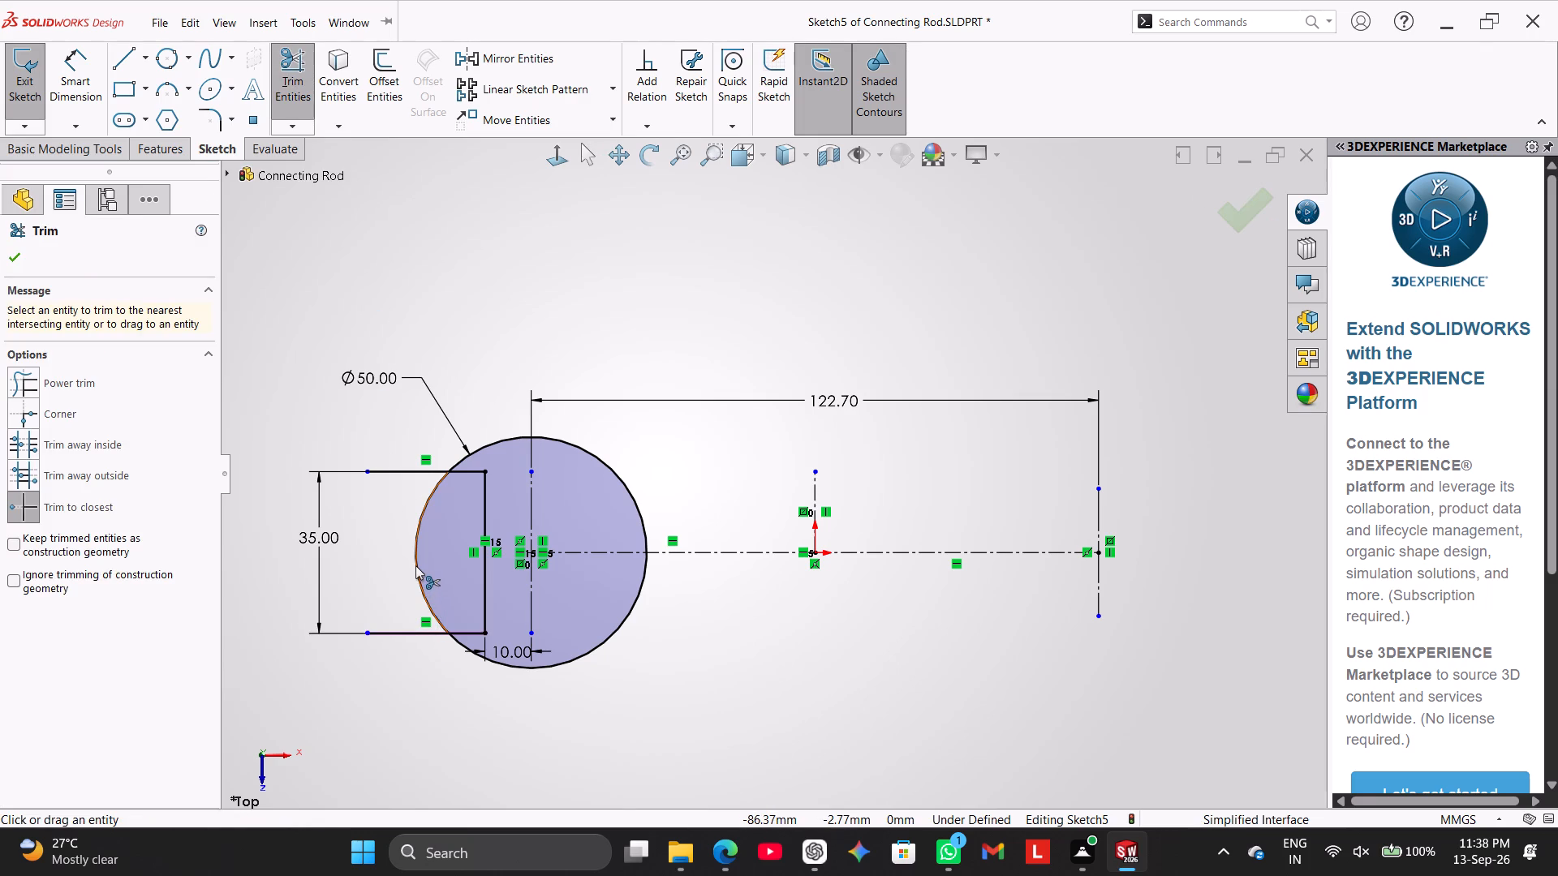
pyautogui.click(486, 447)
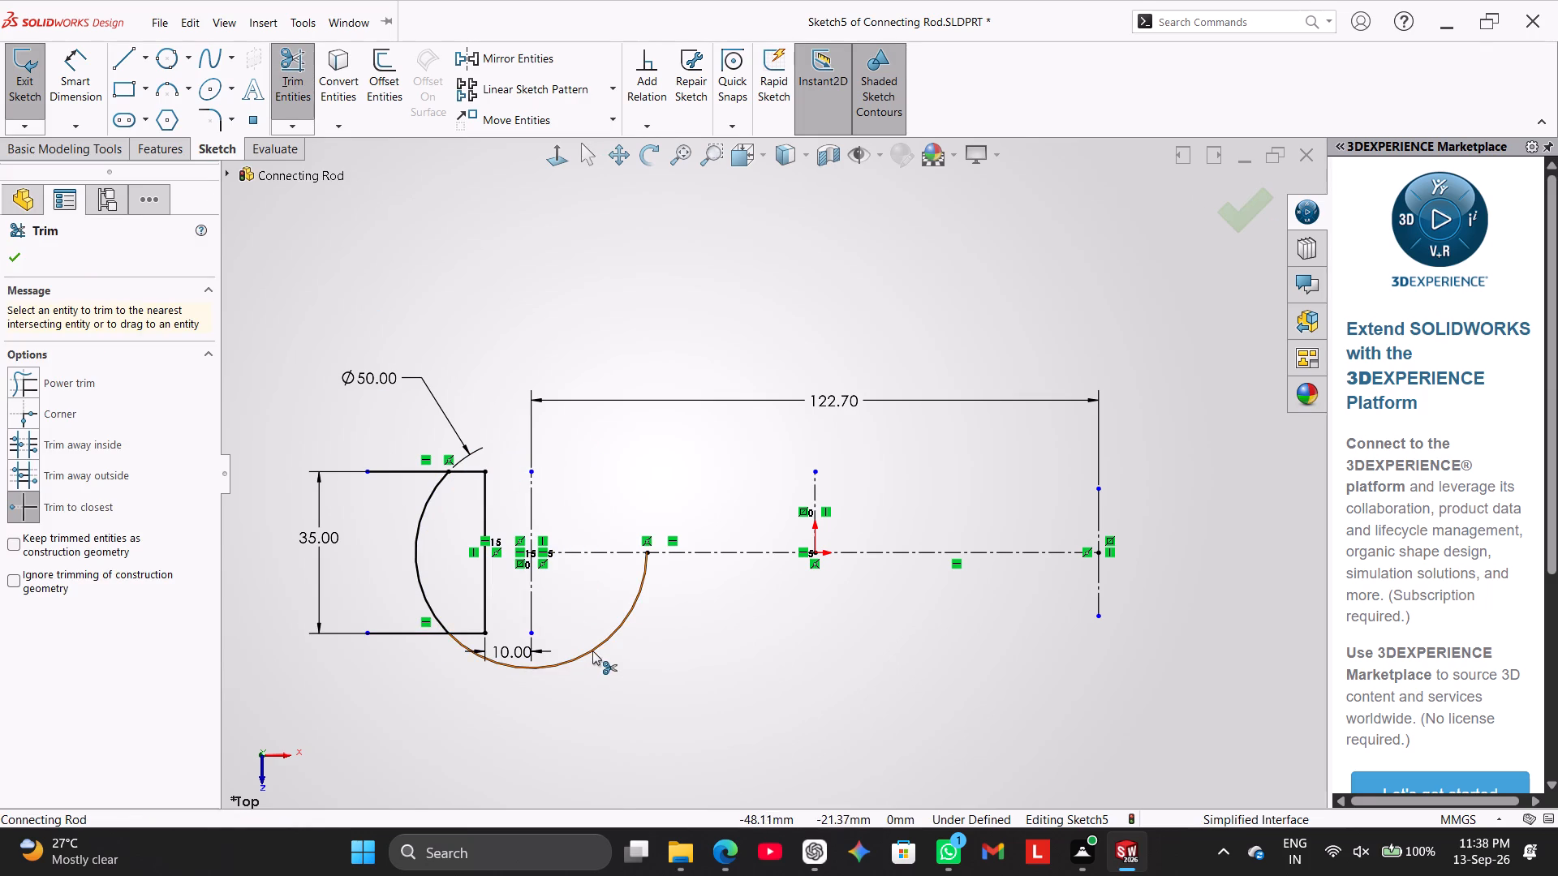
pyautogui.click(592, 651)
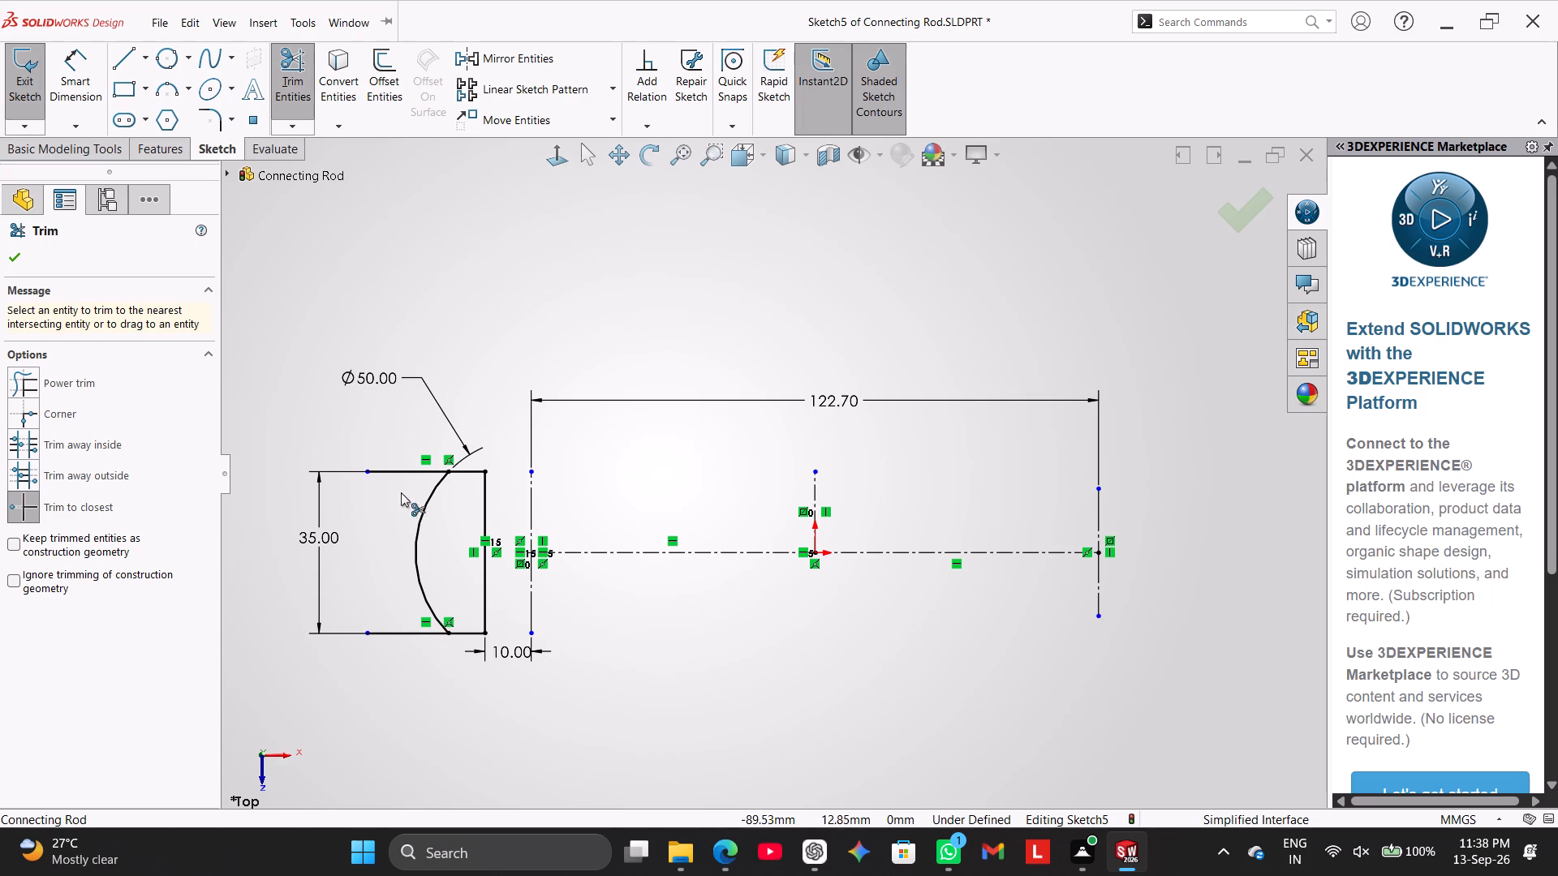
pyautogui.rightClick(381, 424)
pyautogui.click(424, 473)
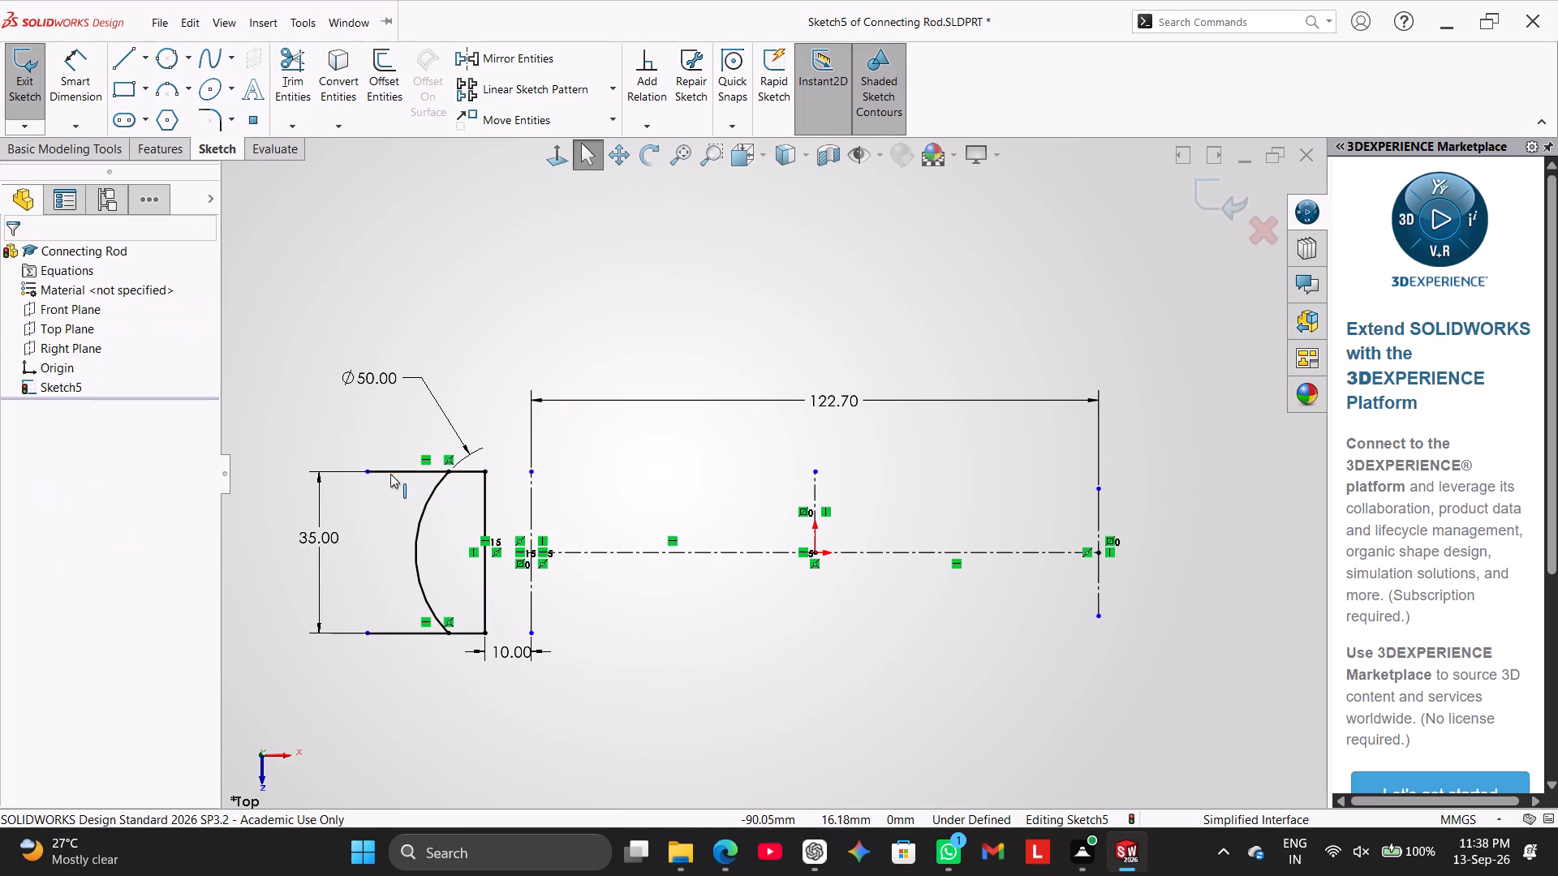
# Join the free ends of both horizontal lines to the arc's endpoints to close the profile.
pyautogui.moveTo(368, 470); pyautogui.dragTo(445, 470)
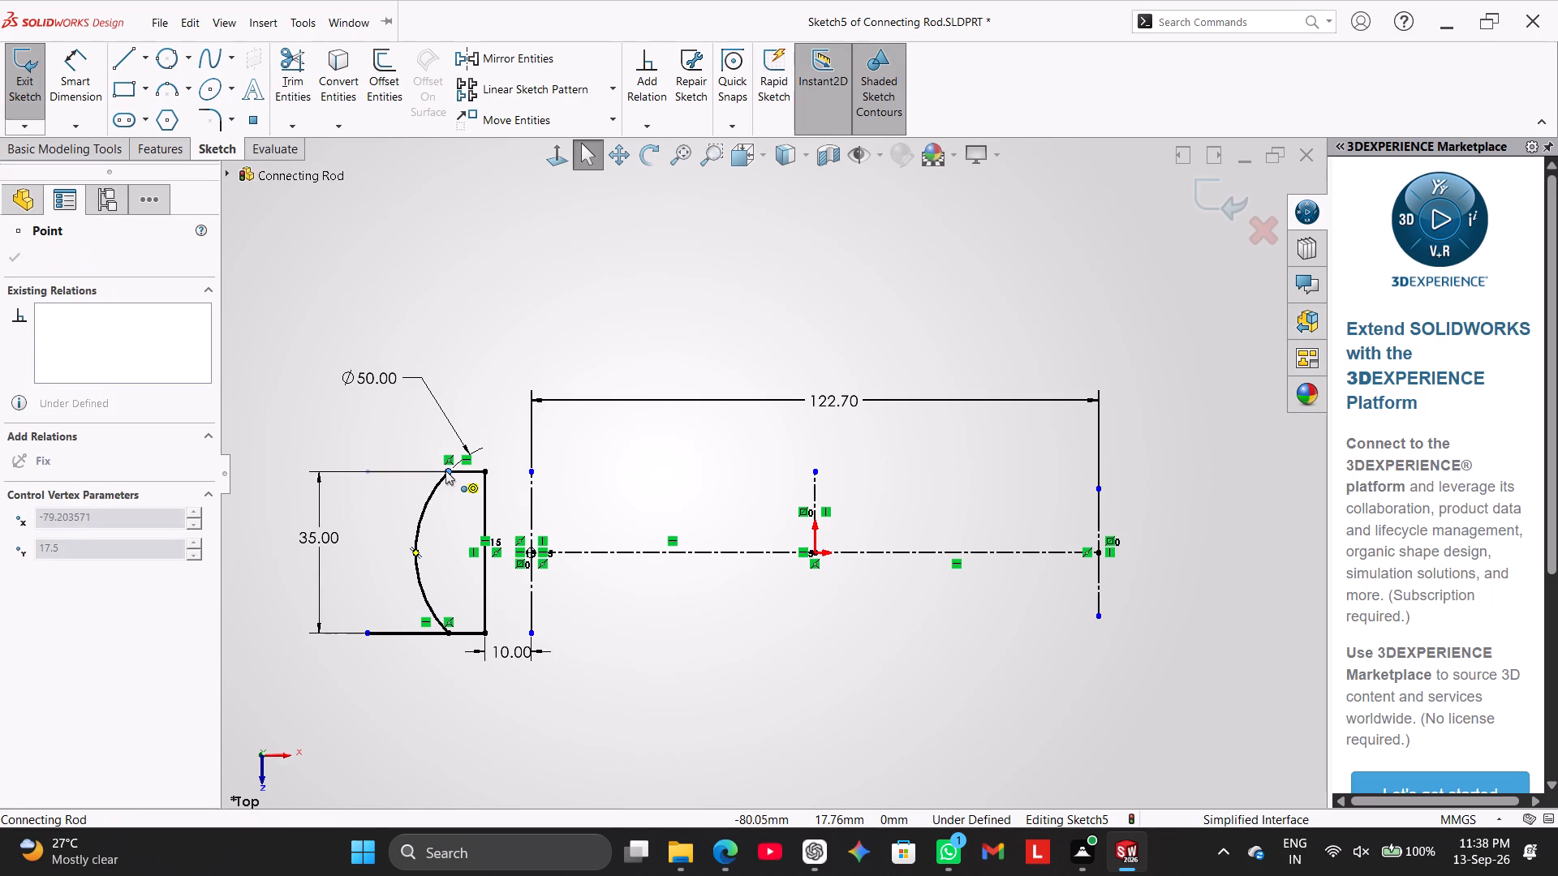
pyautogui.moveTo(445, 470); pyautogui.dragTo(448, 470)
pyautogui.moveTo(363, 633); pyautogui.dragTo(445, 633)
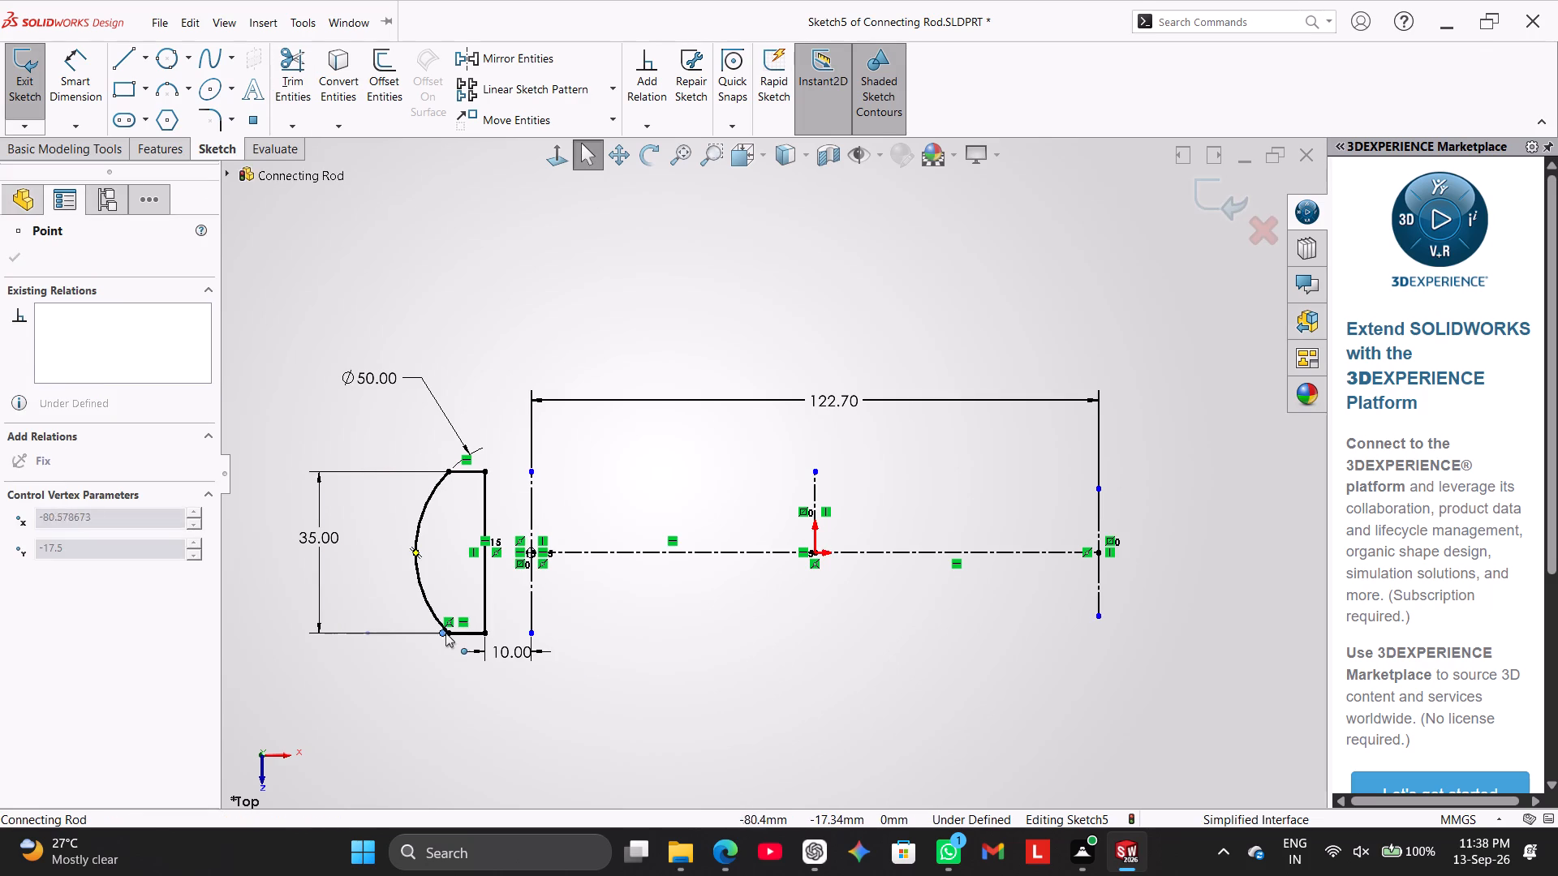
pyautogui.moveTo(445, 633); pyautogui.dragTo(447, 633)
pyautogui.rightClick(342, 573)
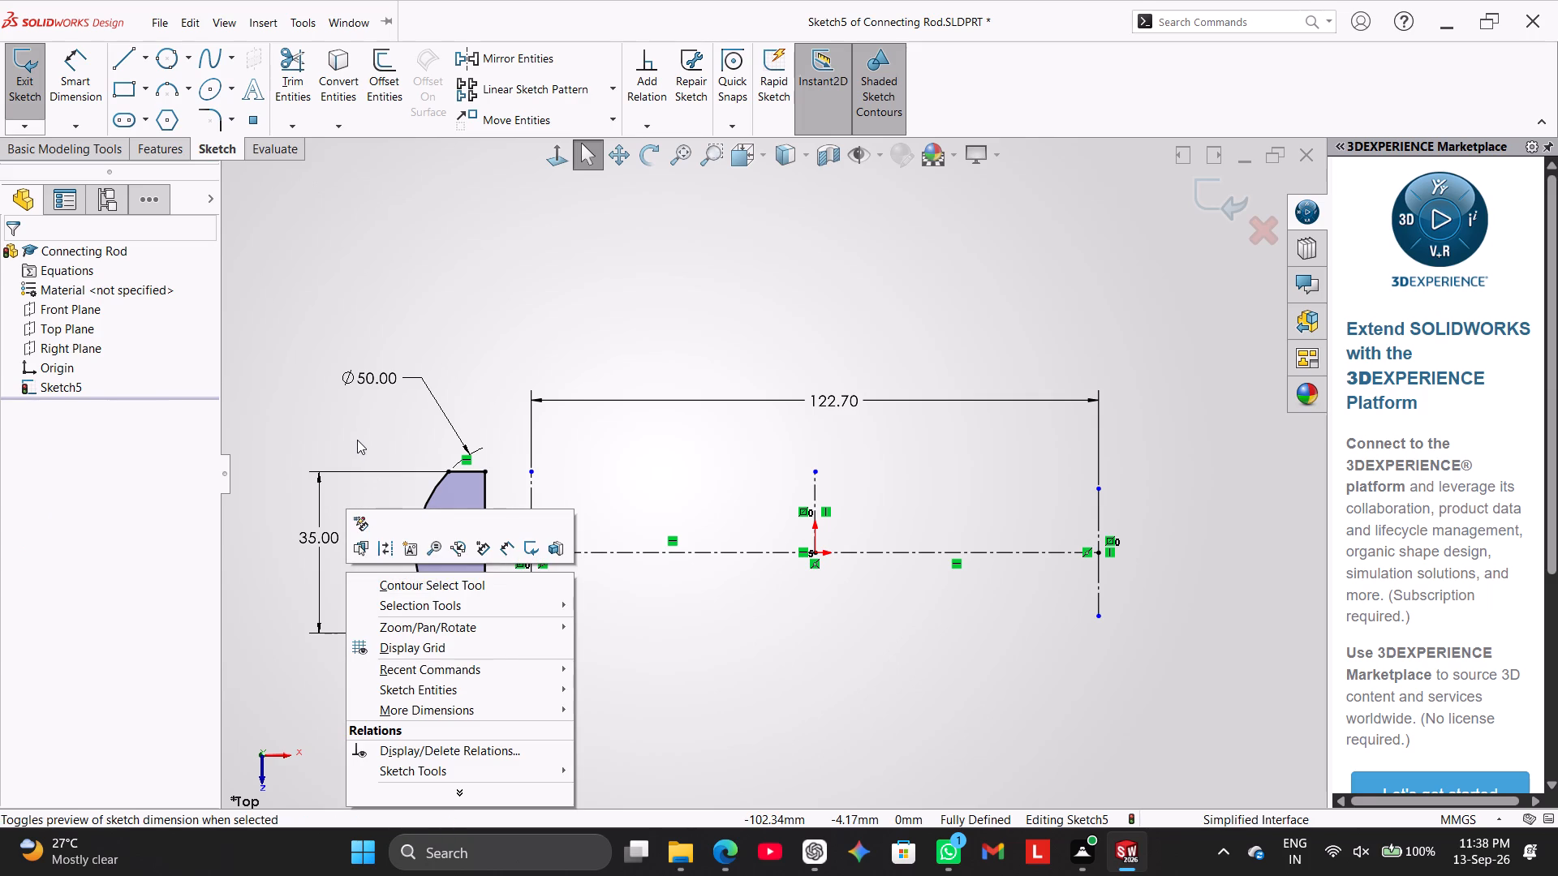
pyautogui.click(354, 431)
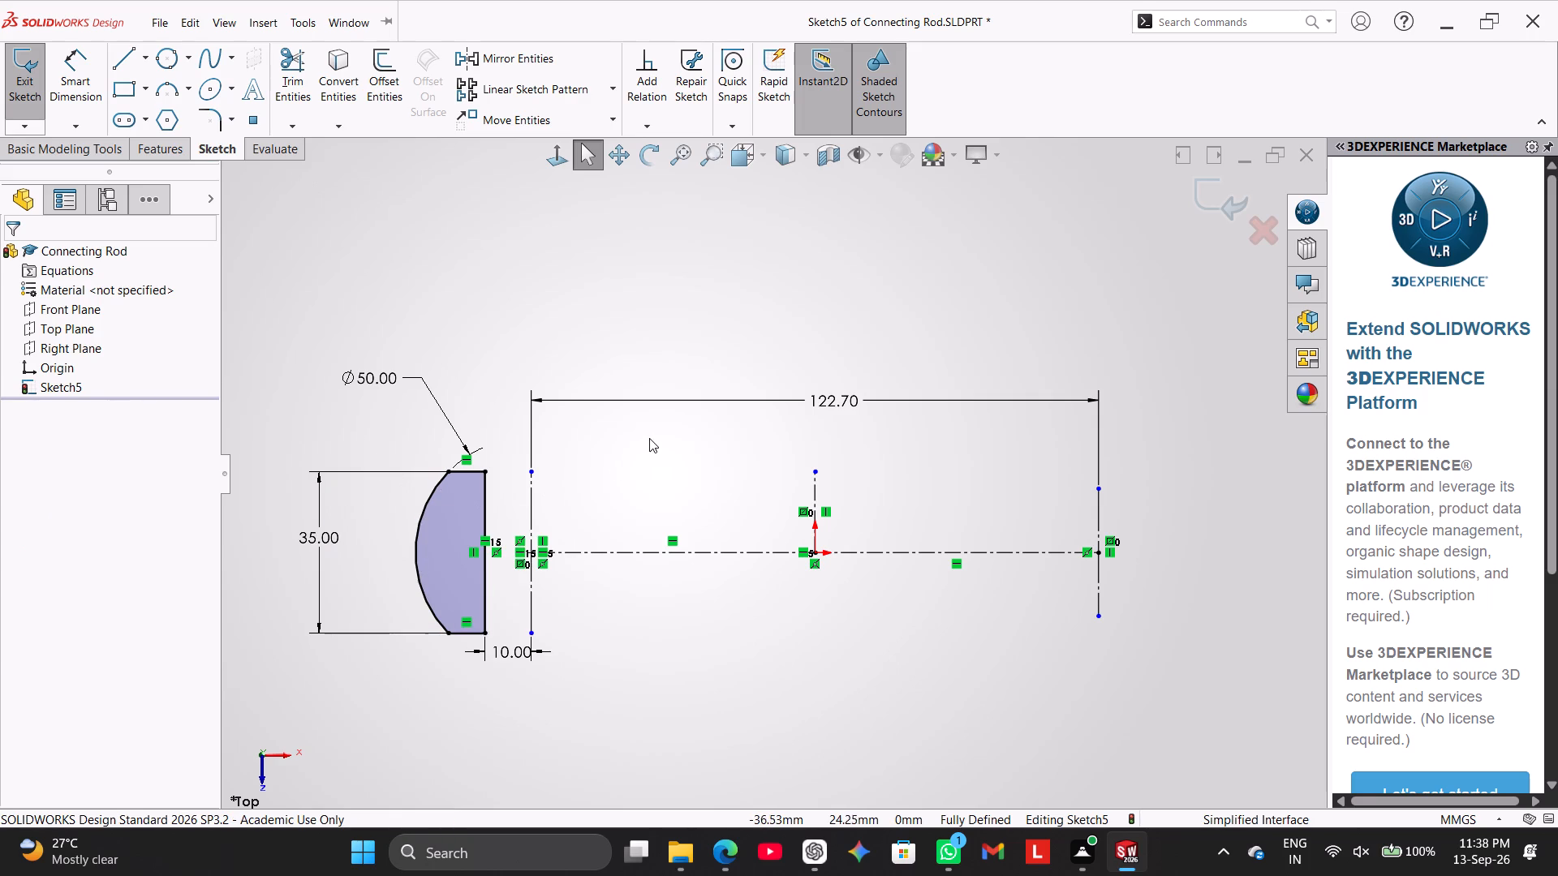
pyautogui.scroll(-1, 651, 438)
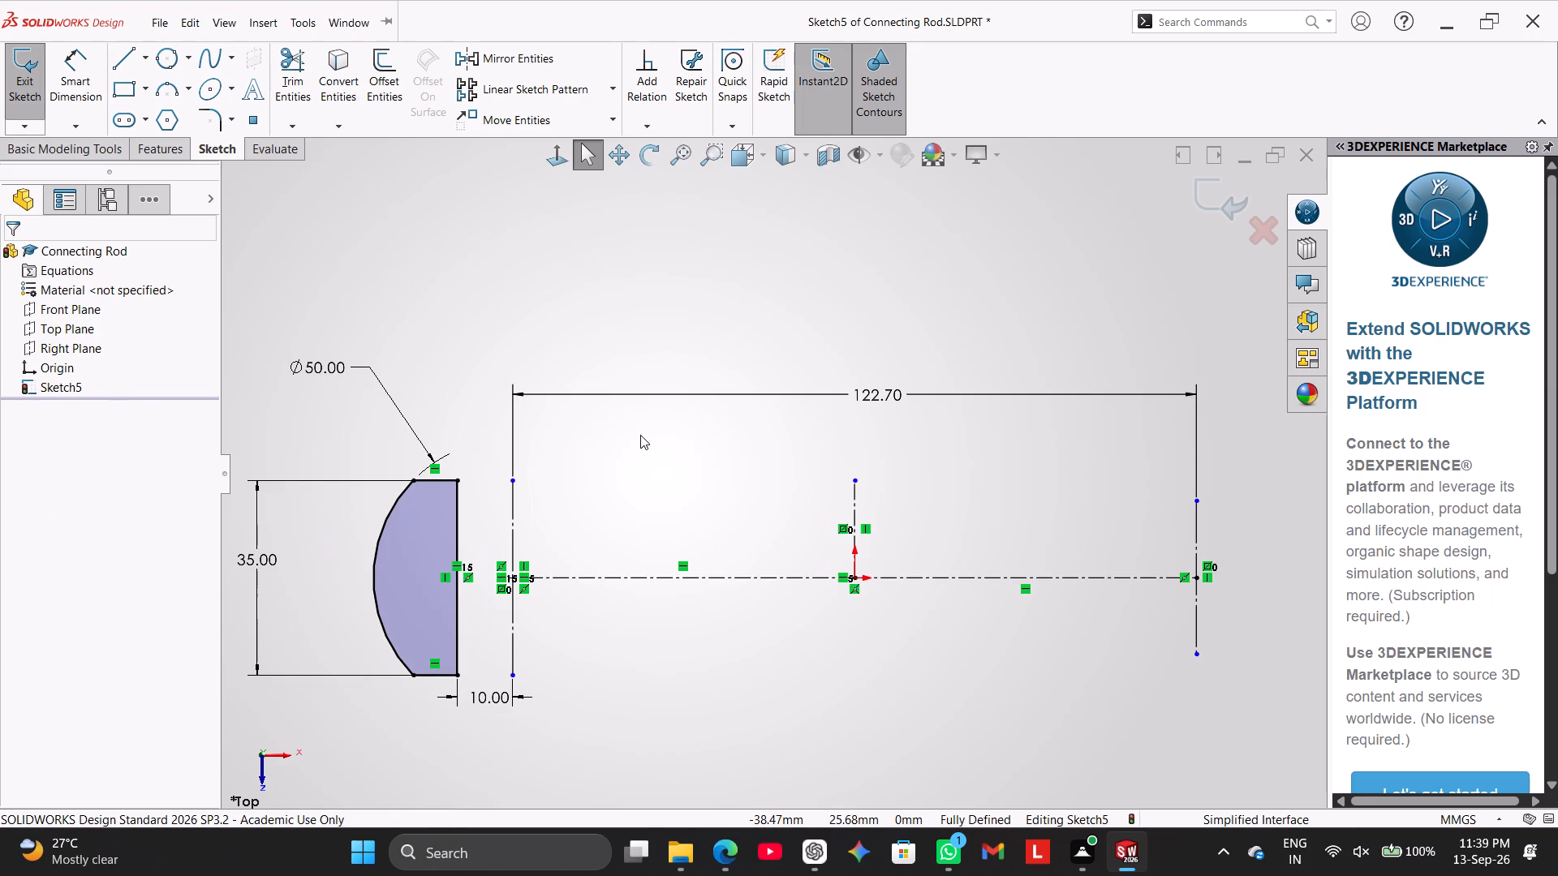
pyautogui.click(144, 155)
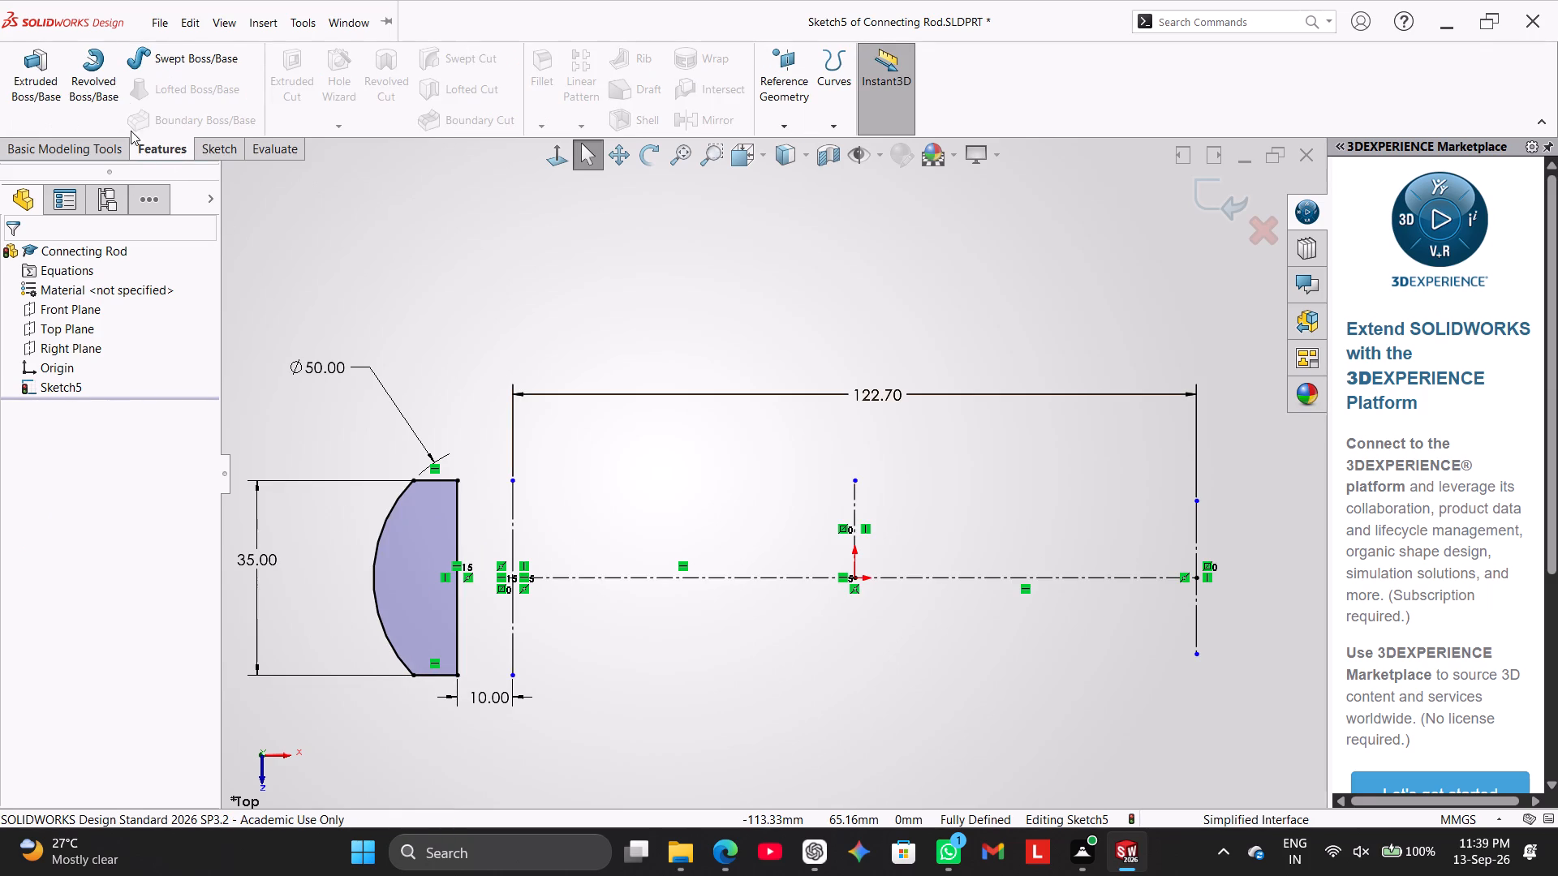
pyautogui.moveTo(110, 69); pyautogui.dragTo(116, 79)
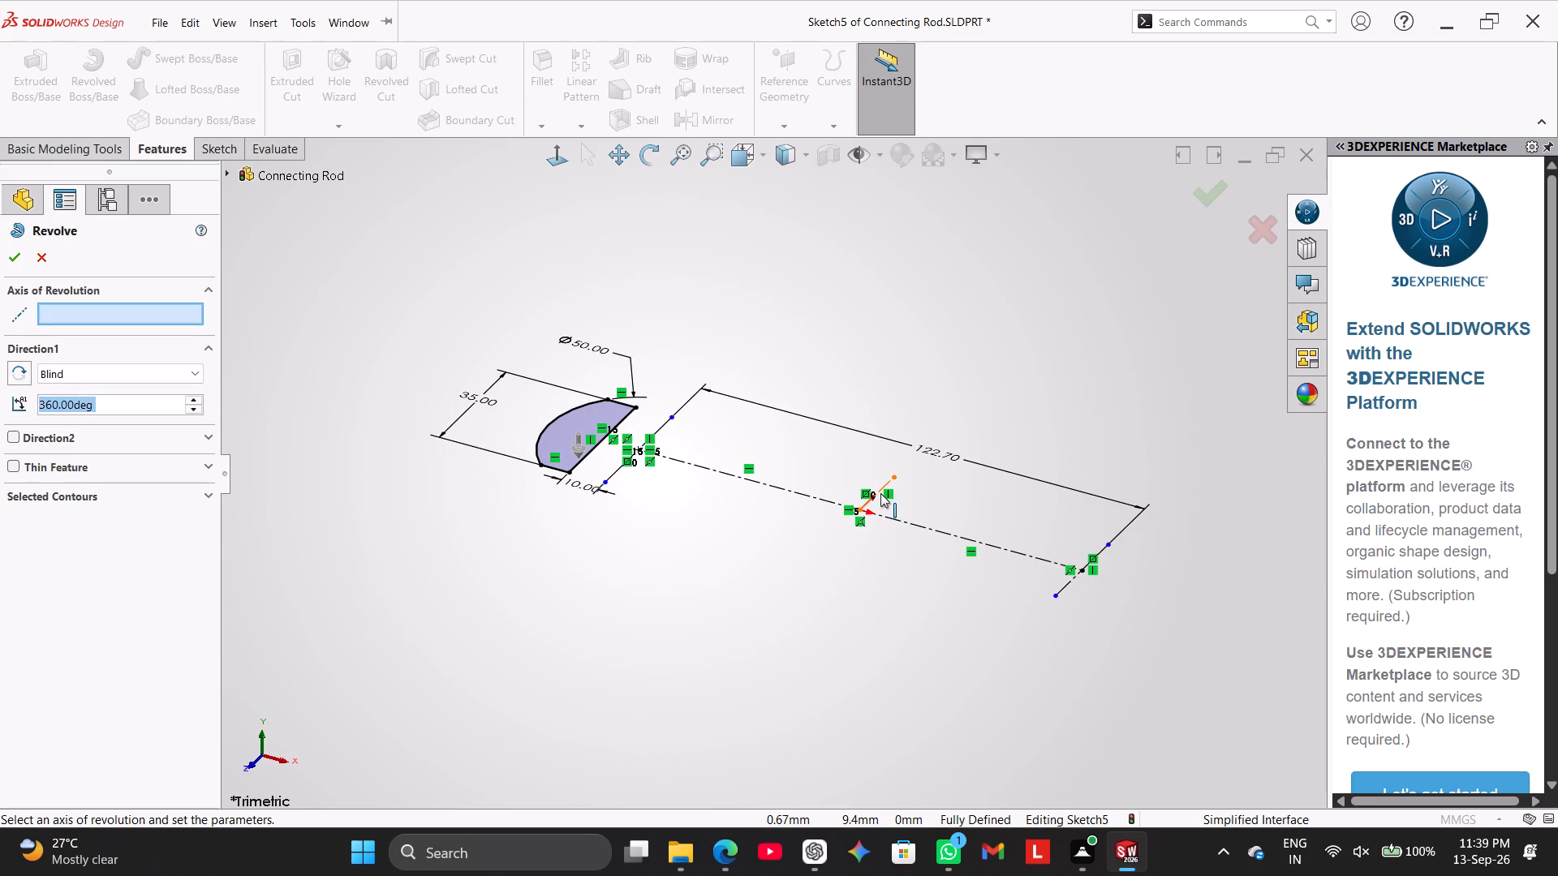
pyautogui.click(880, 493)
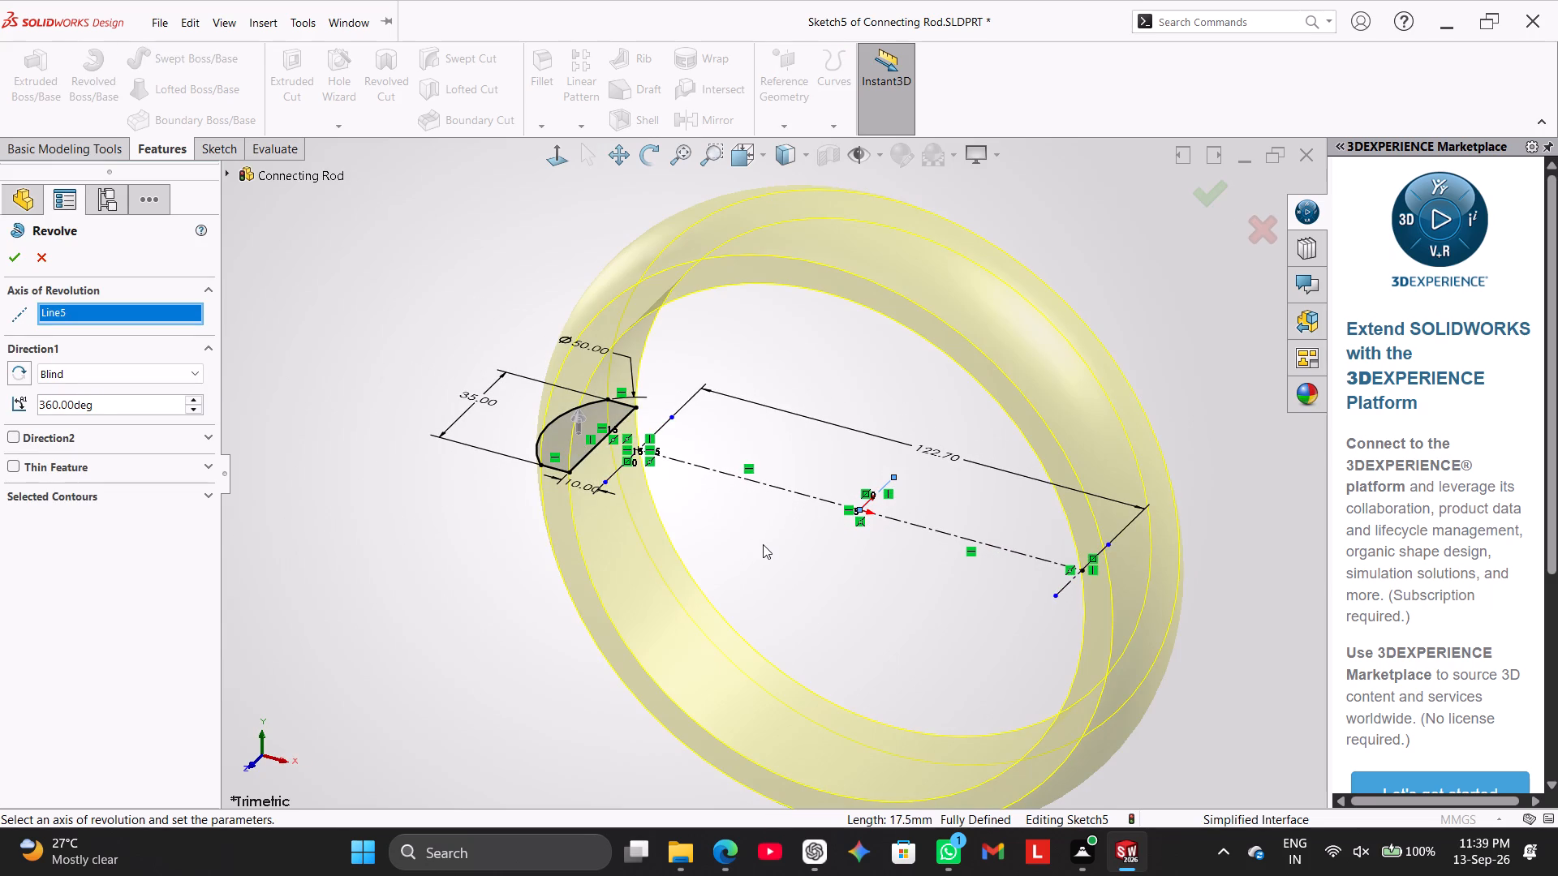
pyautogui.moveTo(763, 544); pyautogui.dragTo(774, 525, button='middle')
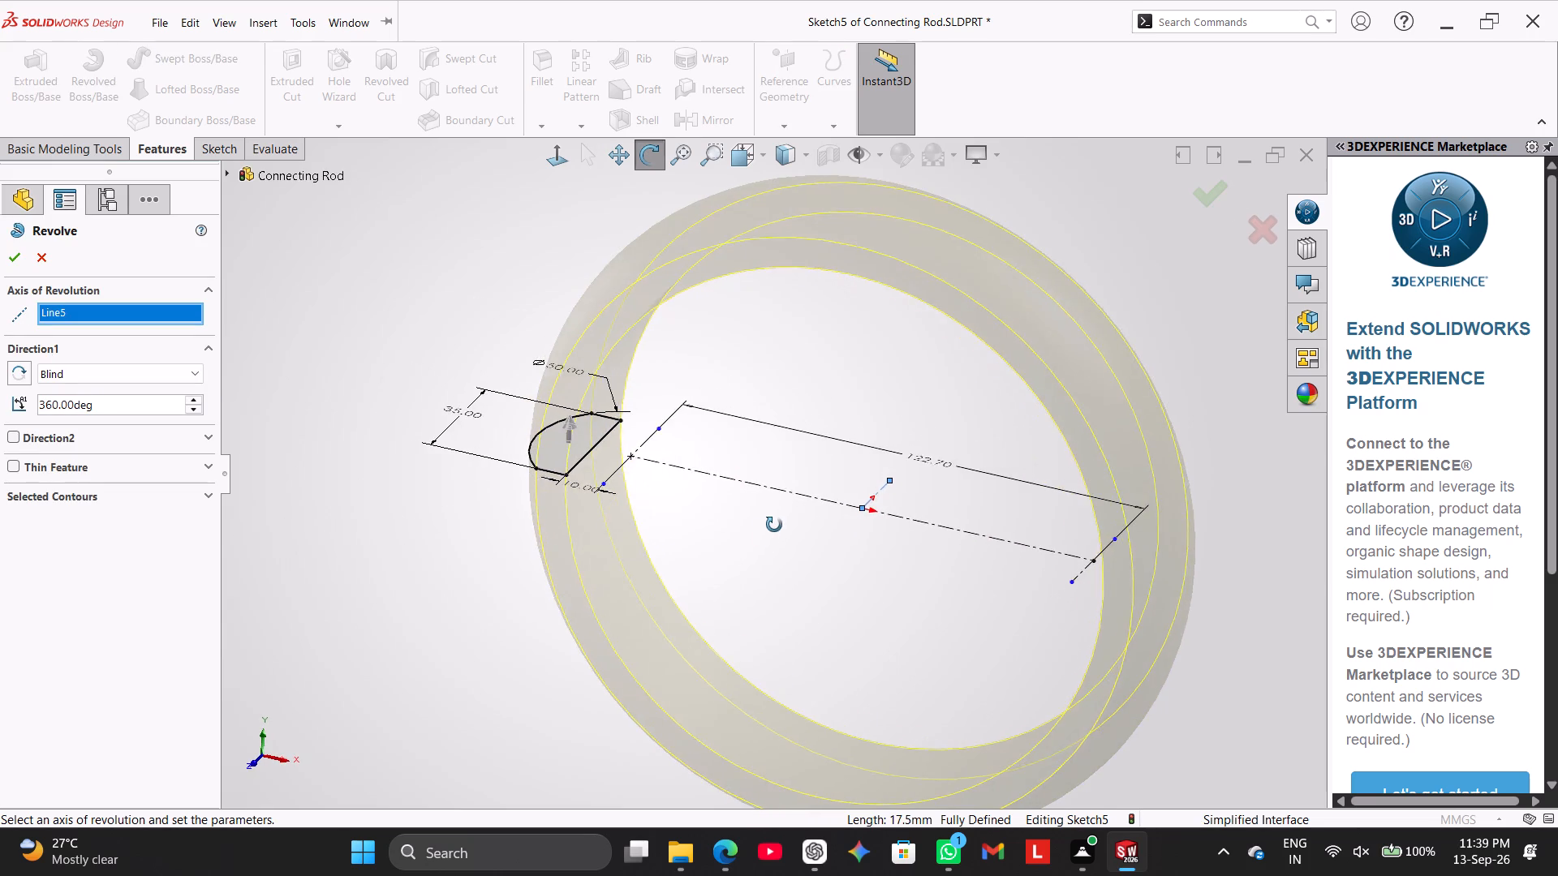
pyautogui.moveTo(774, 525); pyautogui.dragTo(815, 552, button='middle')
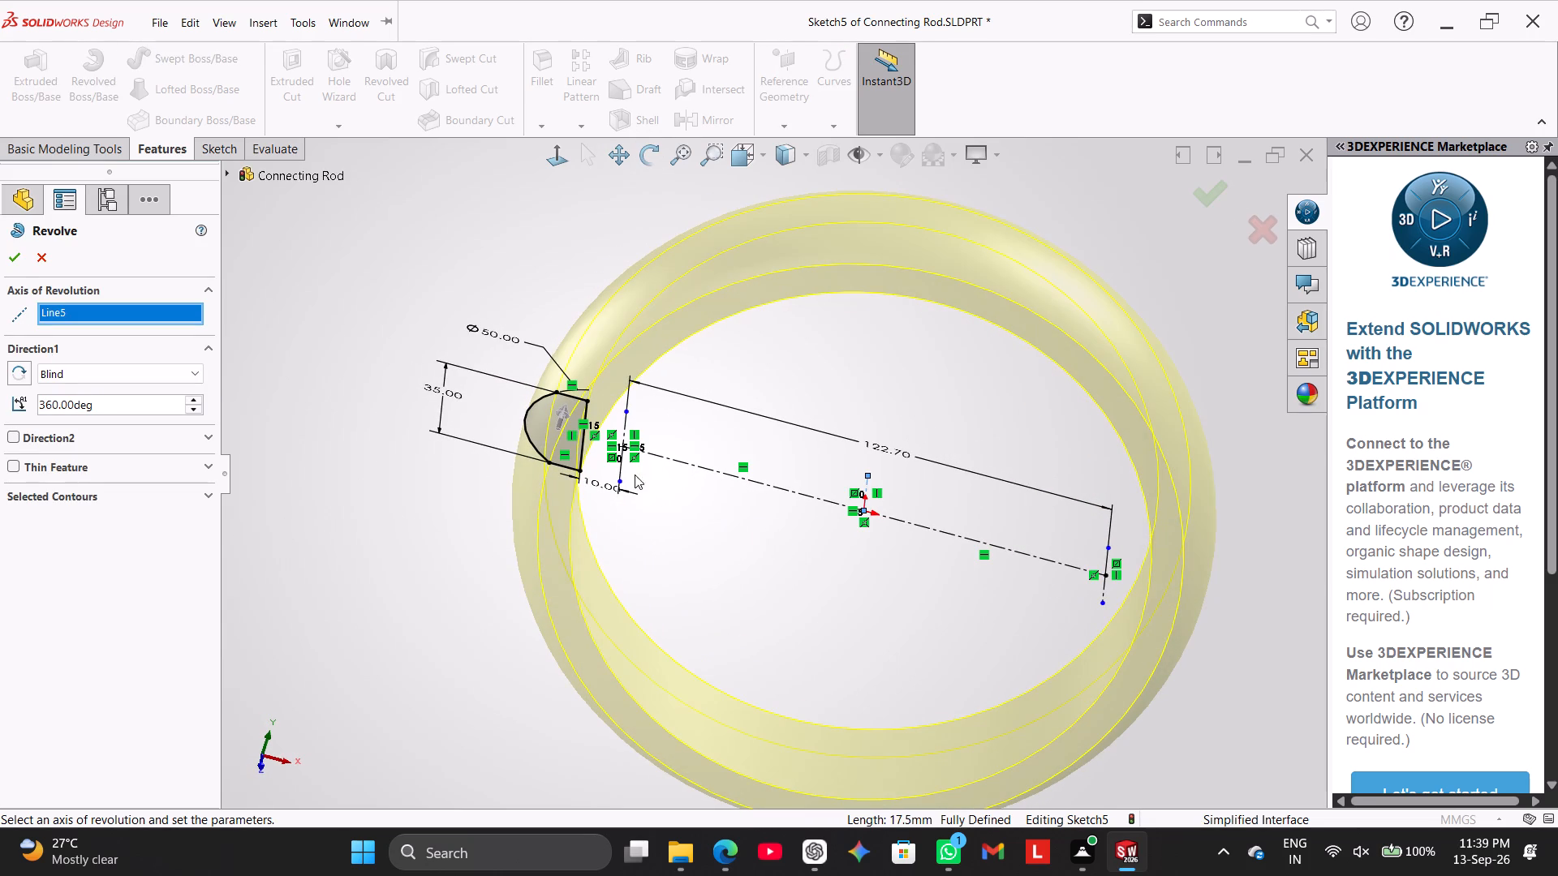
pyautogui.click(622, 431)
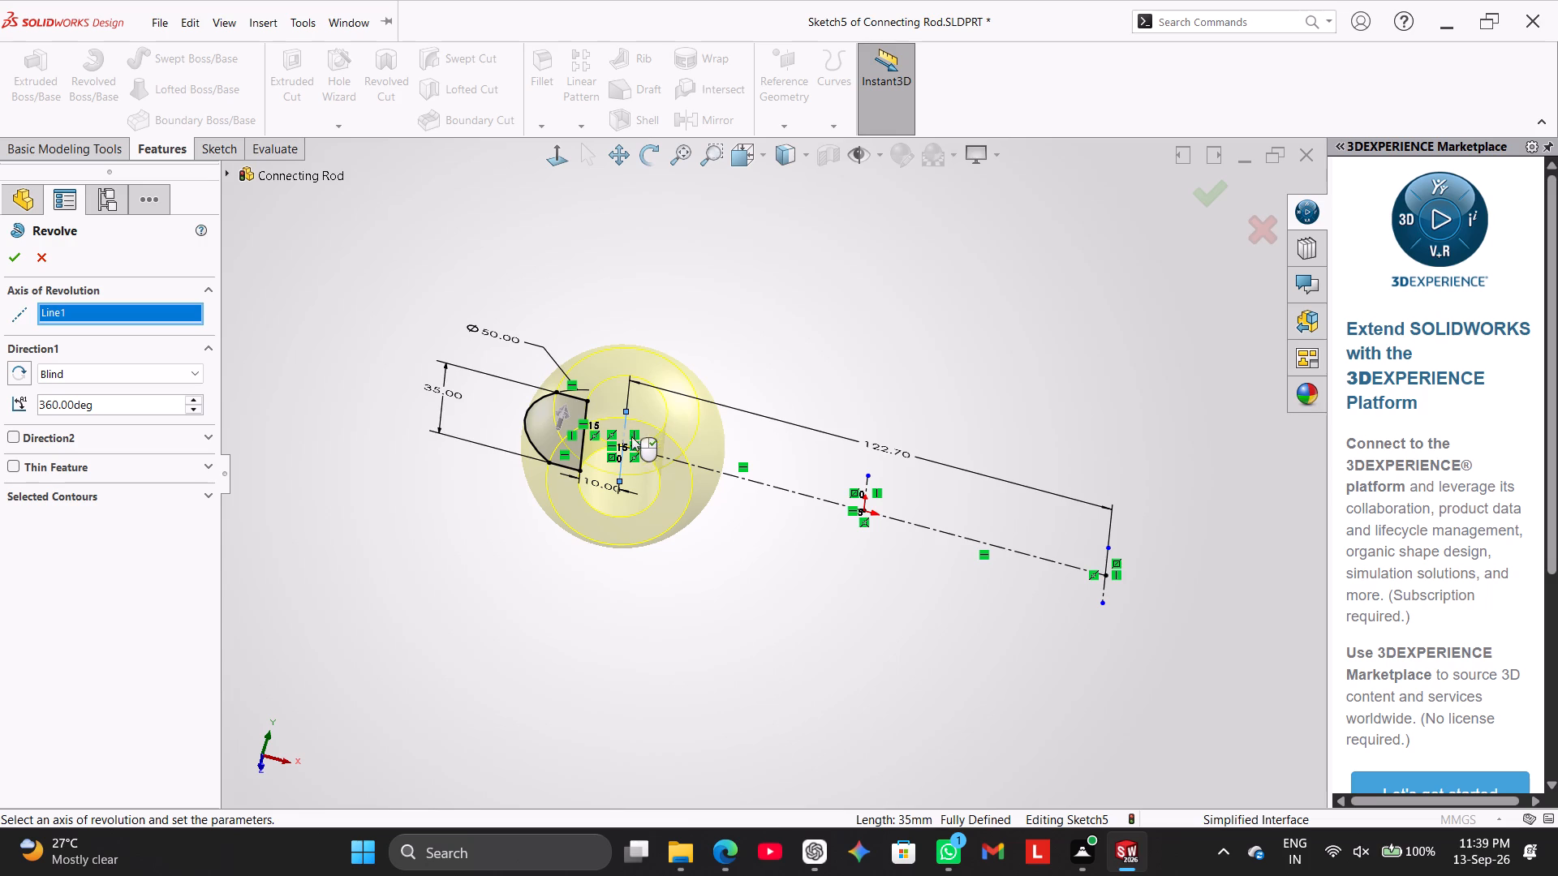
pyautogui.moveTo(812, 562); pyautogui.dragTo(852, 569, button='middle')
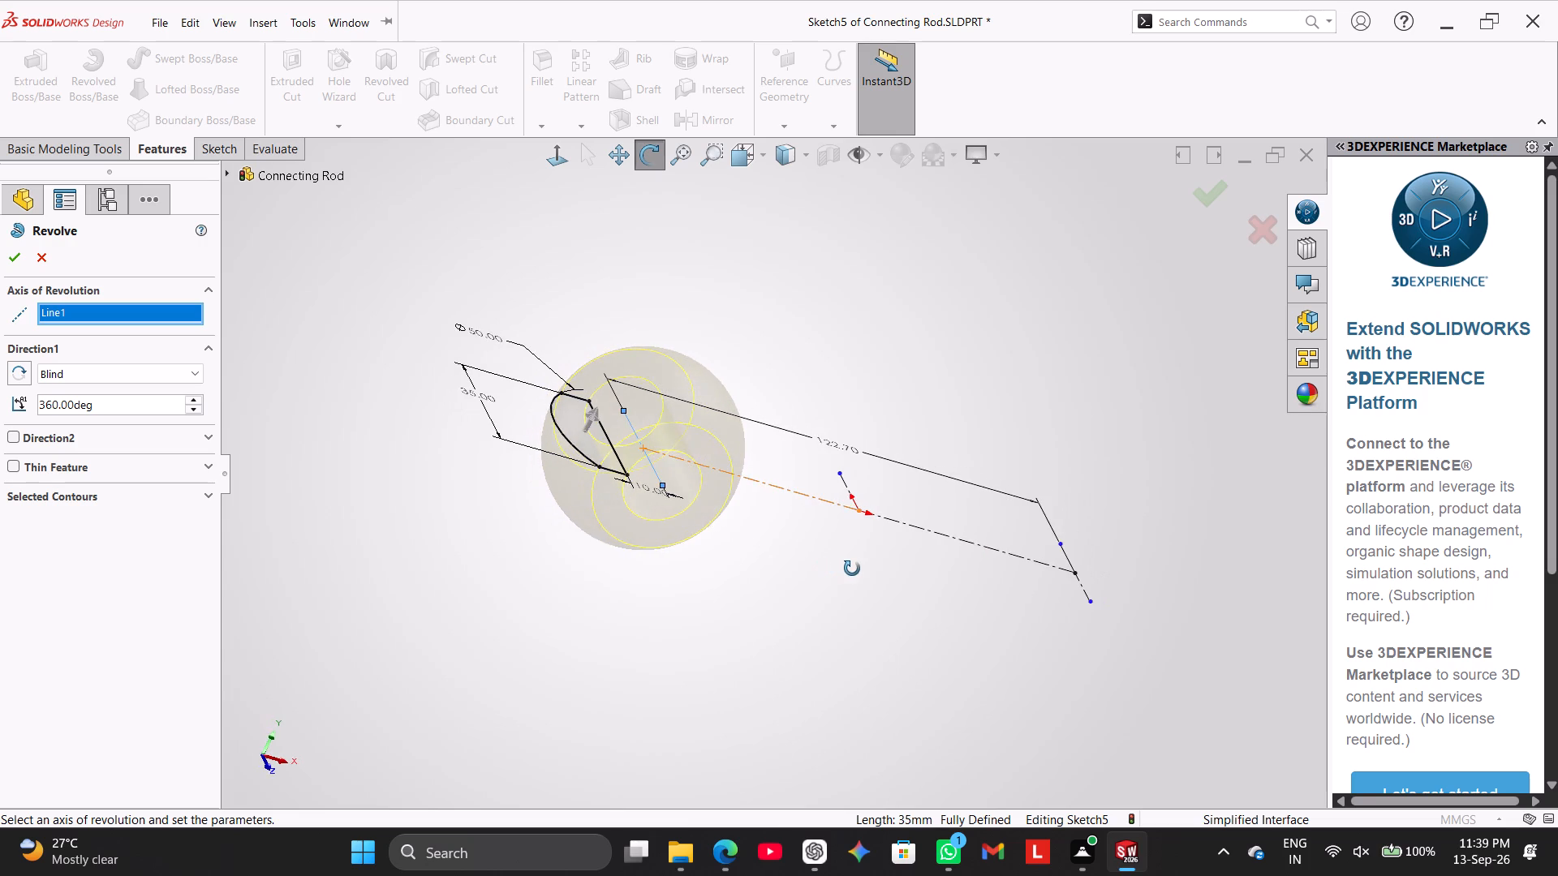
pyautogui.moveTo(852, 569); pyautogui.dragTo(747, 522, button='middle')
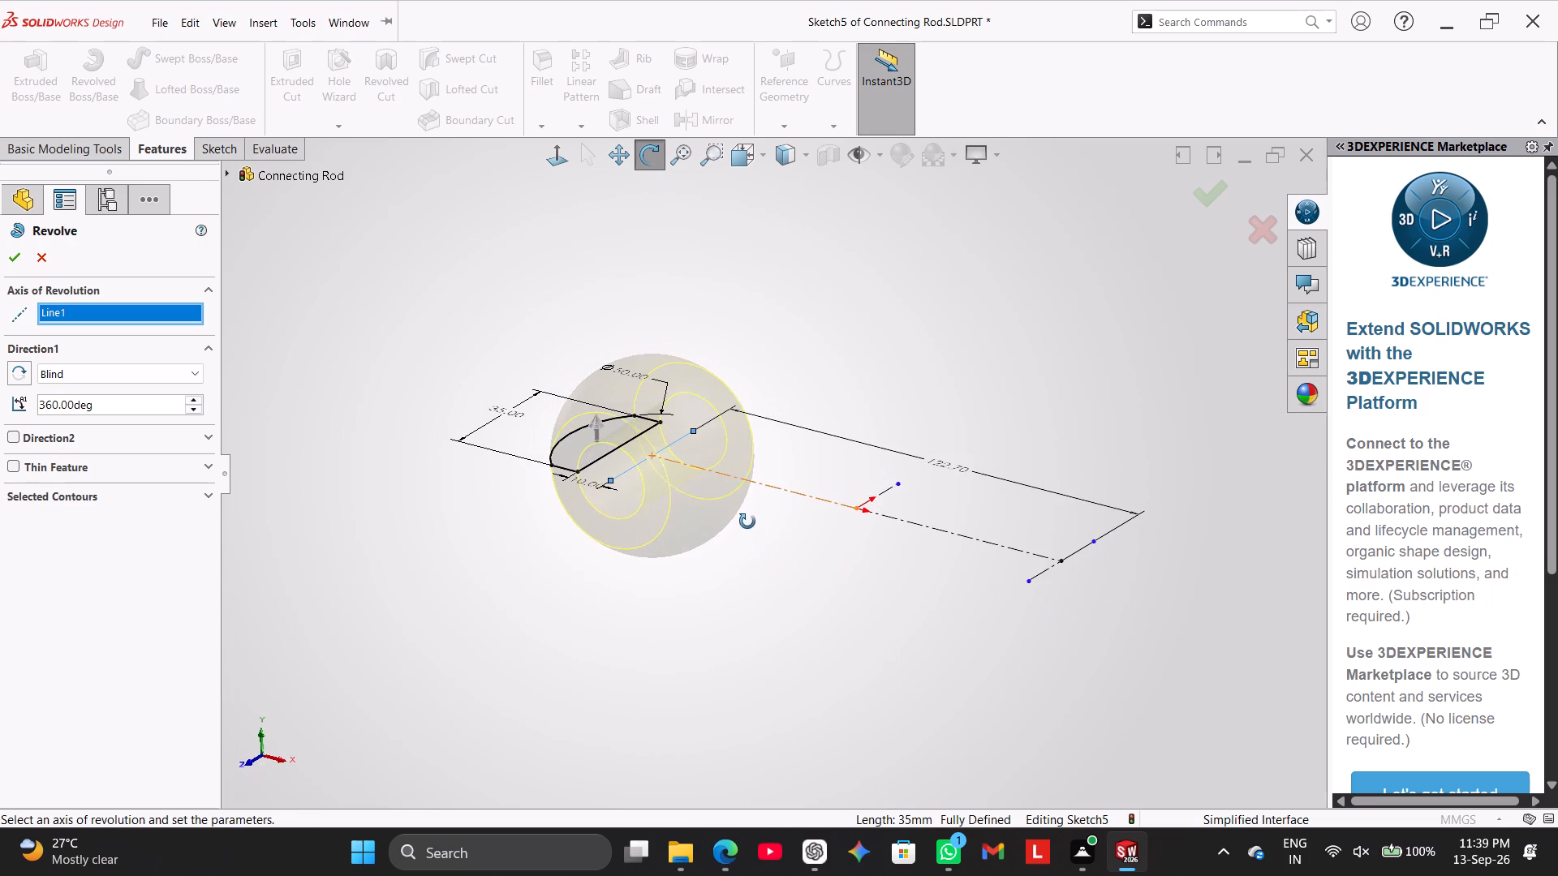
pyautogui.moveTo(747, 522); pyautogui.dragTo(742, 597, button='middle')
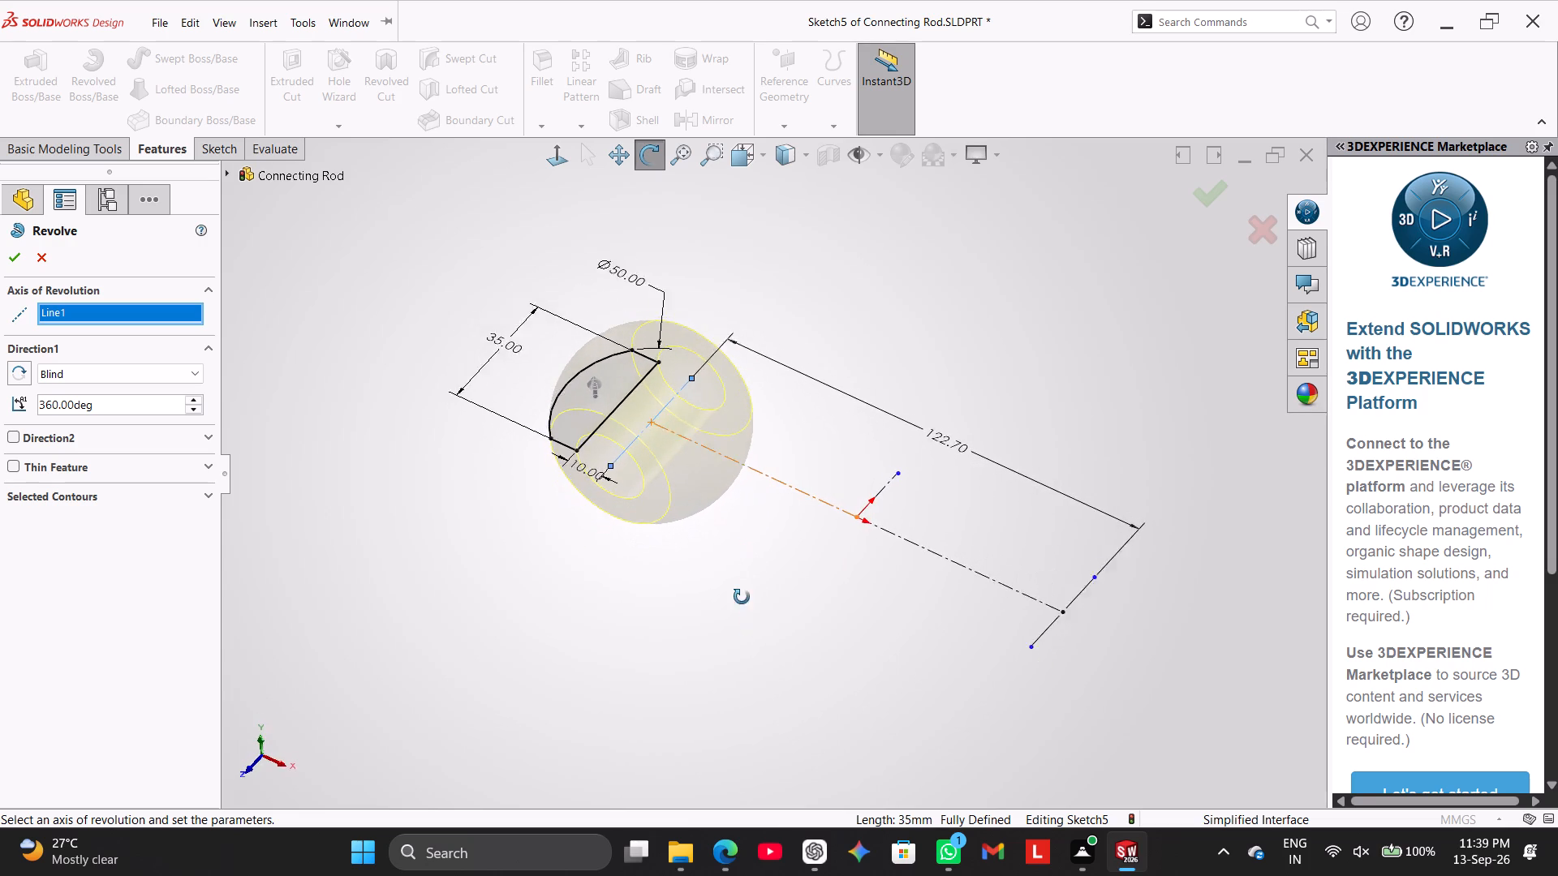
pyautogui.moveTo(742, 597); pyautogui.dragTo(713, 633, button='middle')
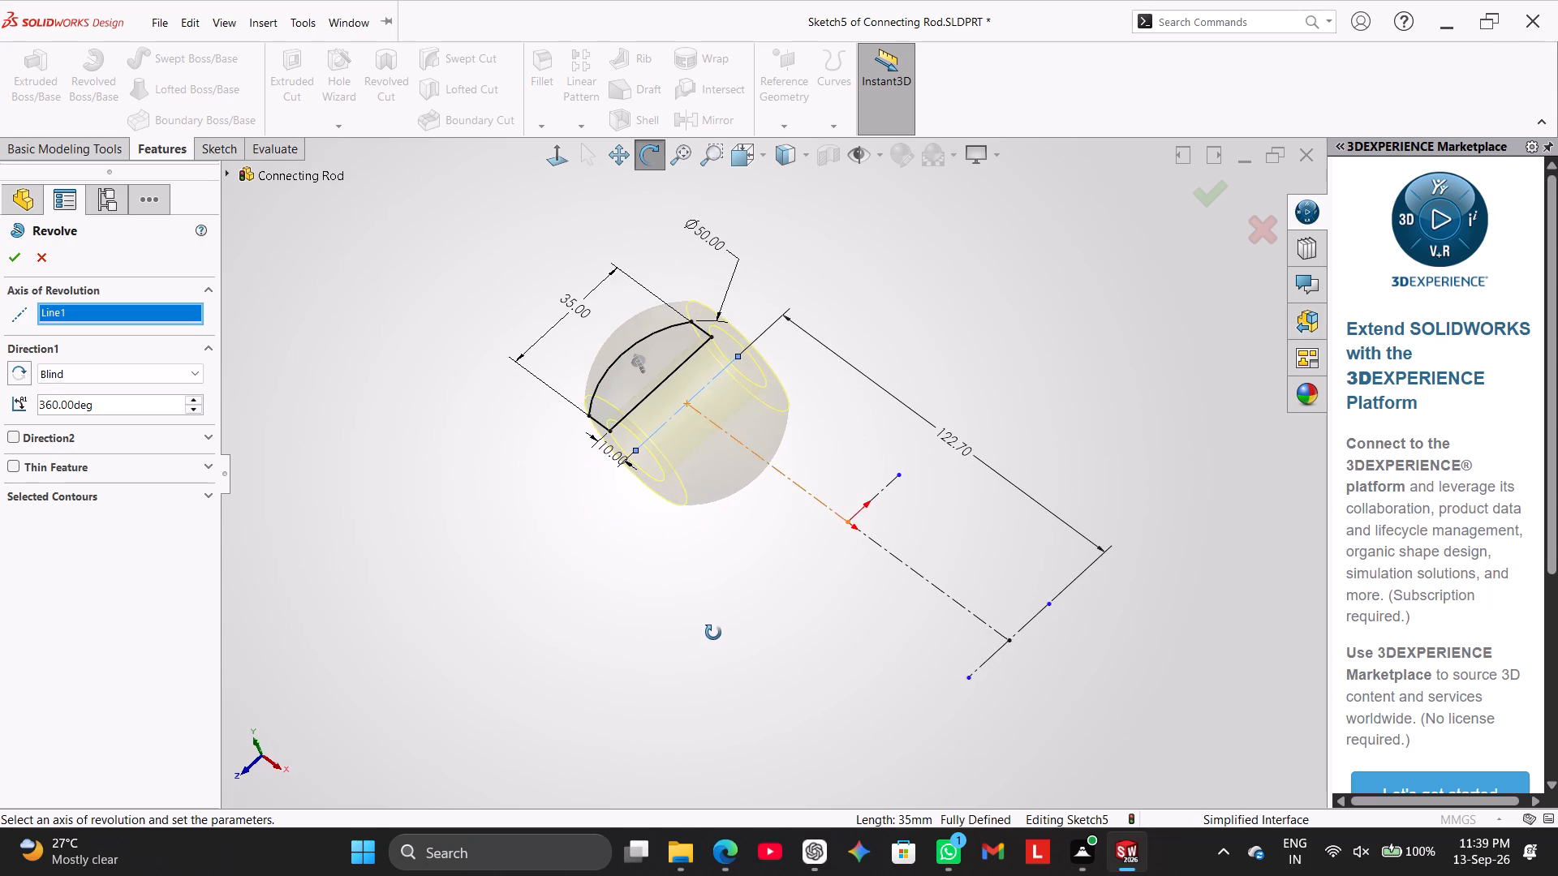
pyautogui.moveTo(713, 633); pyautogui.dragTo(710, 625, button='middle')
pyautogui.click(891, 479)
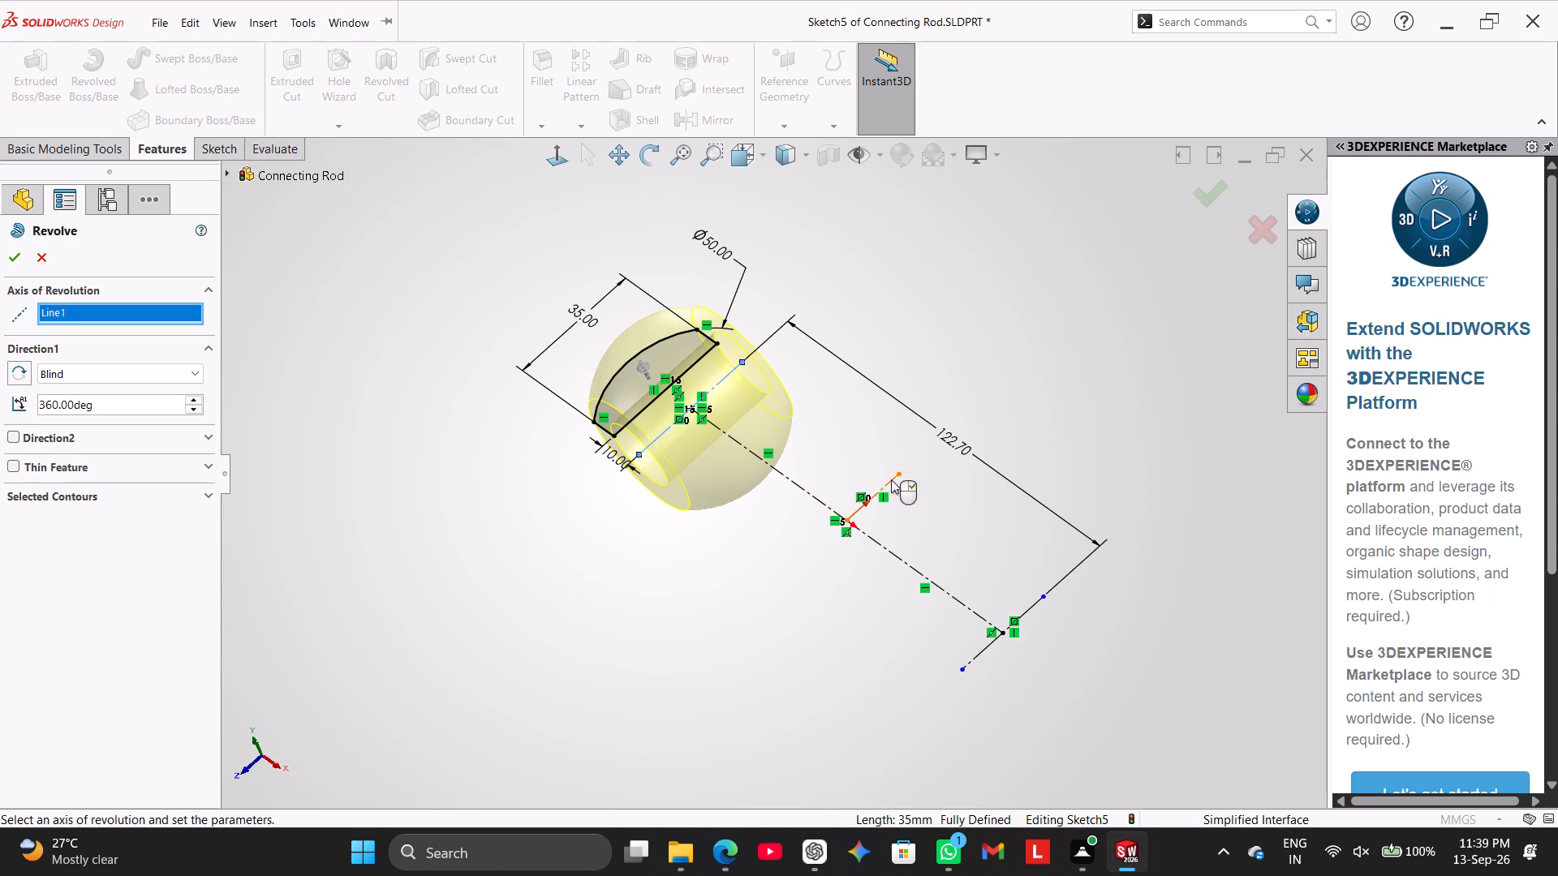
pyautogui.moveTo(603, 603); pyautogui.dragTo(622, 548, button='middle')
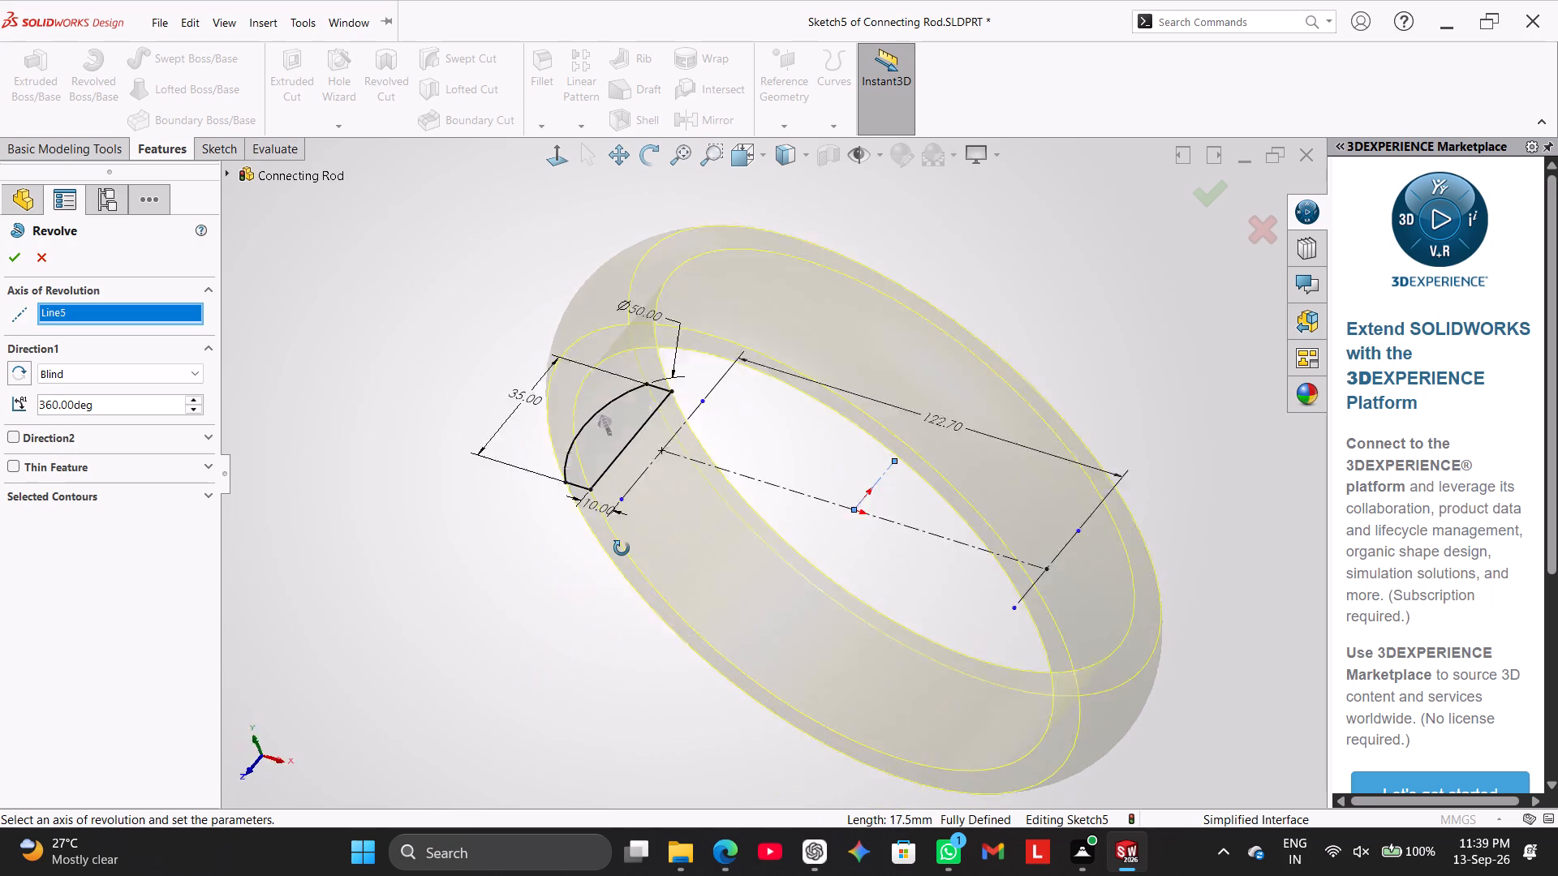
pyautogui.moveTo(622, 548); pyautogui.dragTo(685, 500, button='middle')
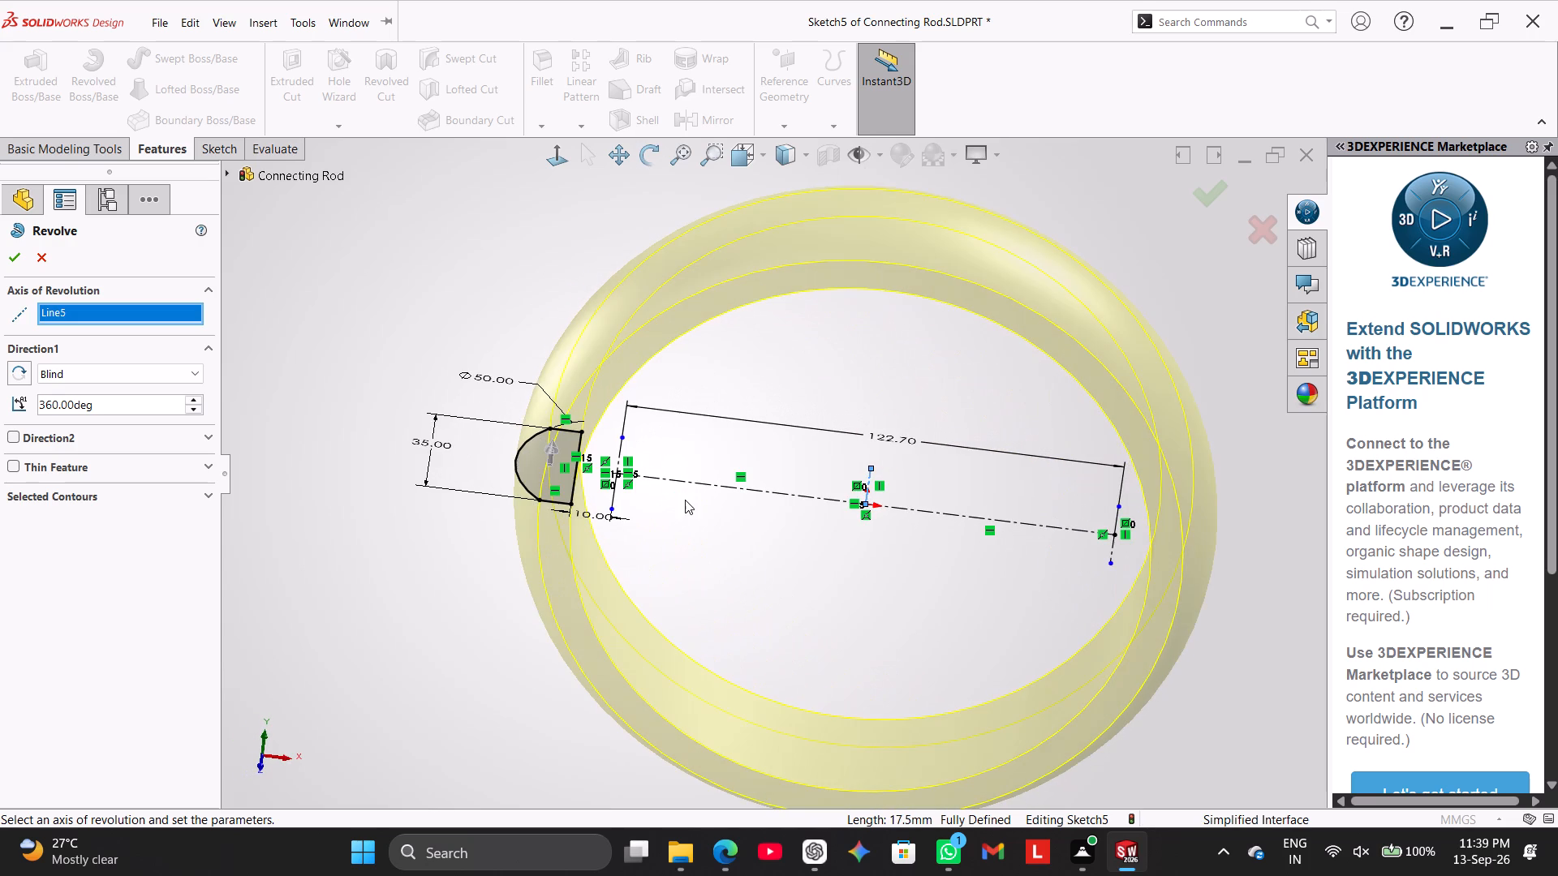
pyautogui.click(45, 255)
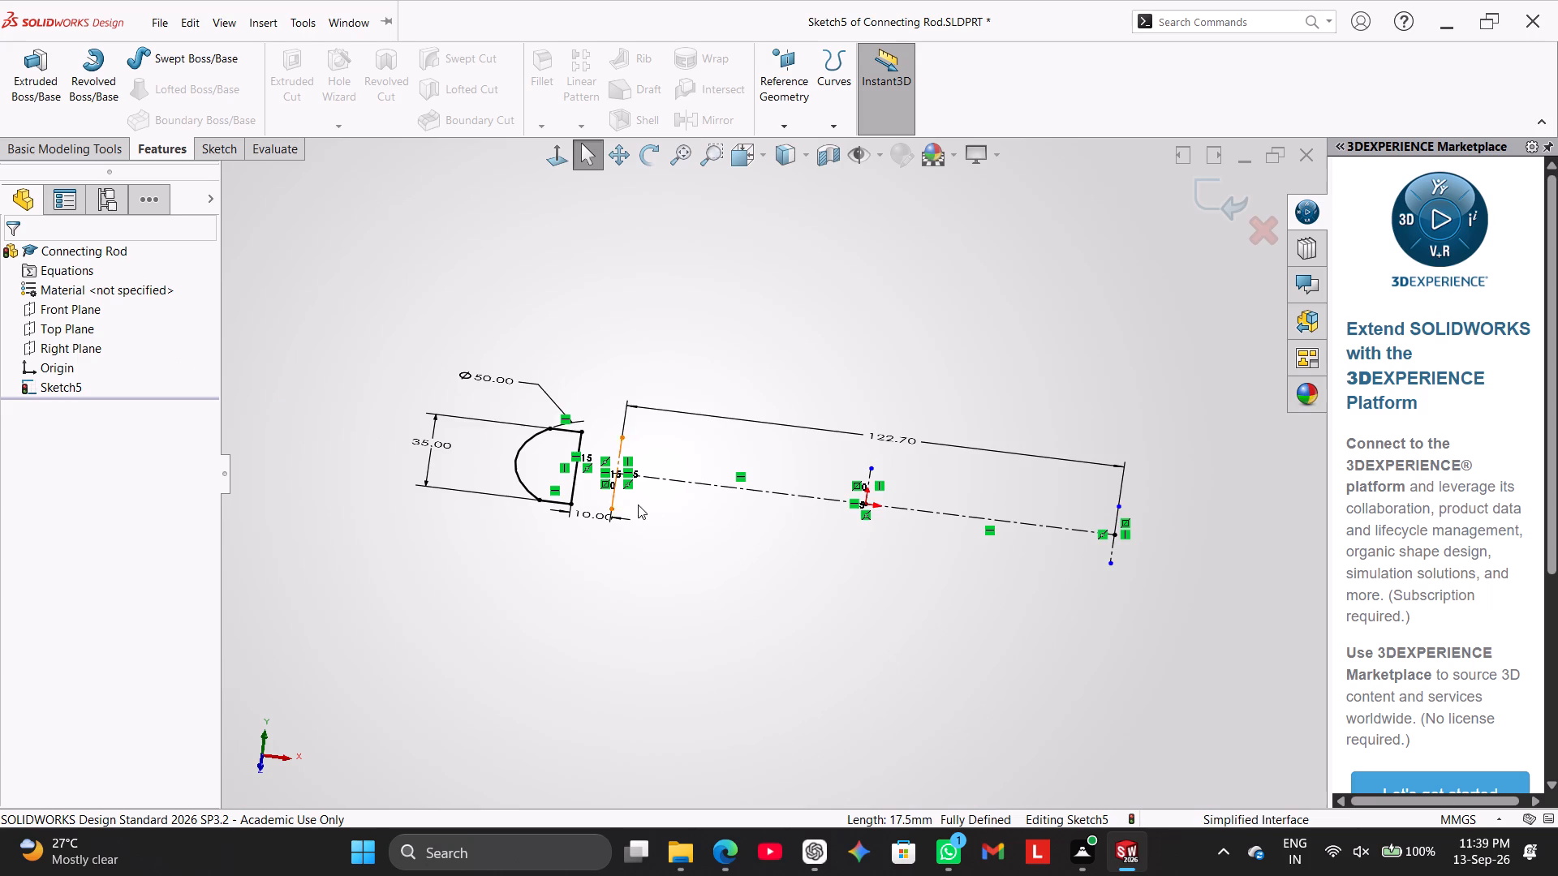
# Orient the view normal to the Top Plane sketch.
pyautogui.scroll(-2, 727, 514)
pyautogui.click(508, 284)
pyautogui.rightClick(508, 283)
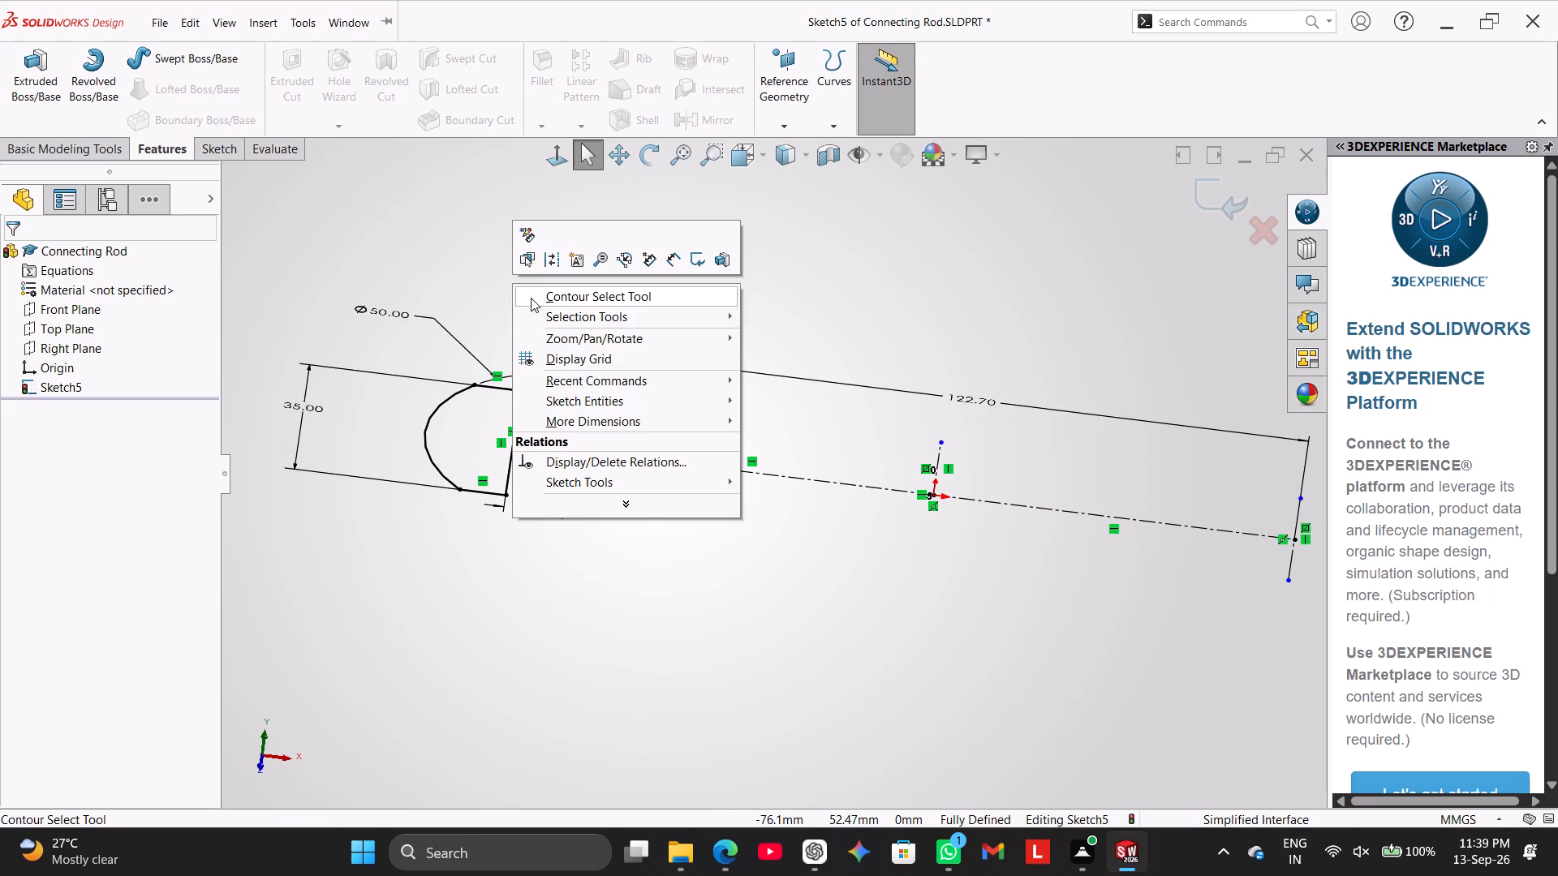
pyautogui.click(224, 144)
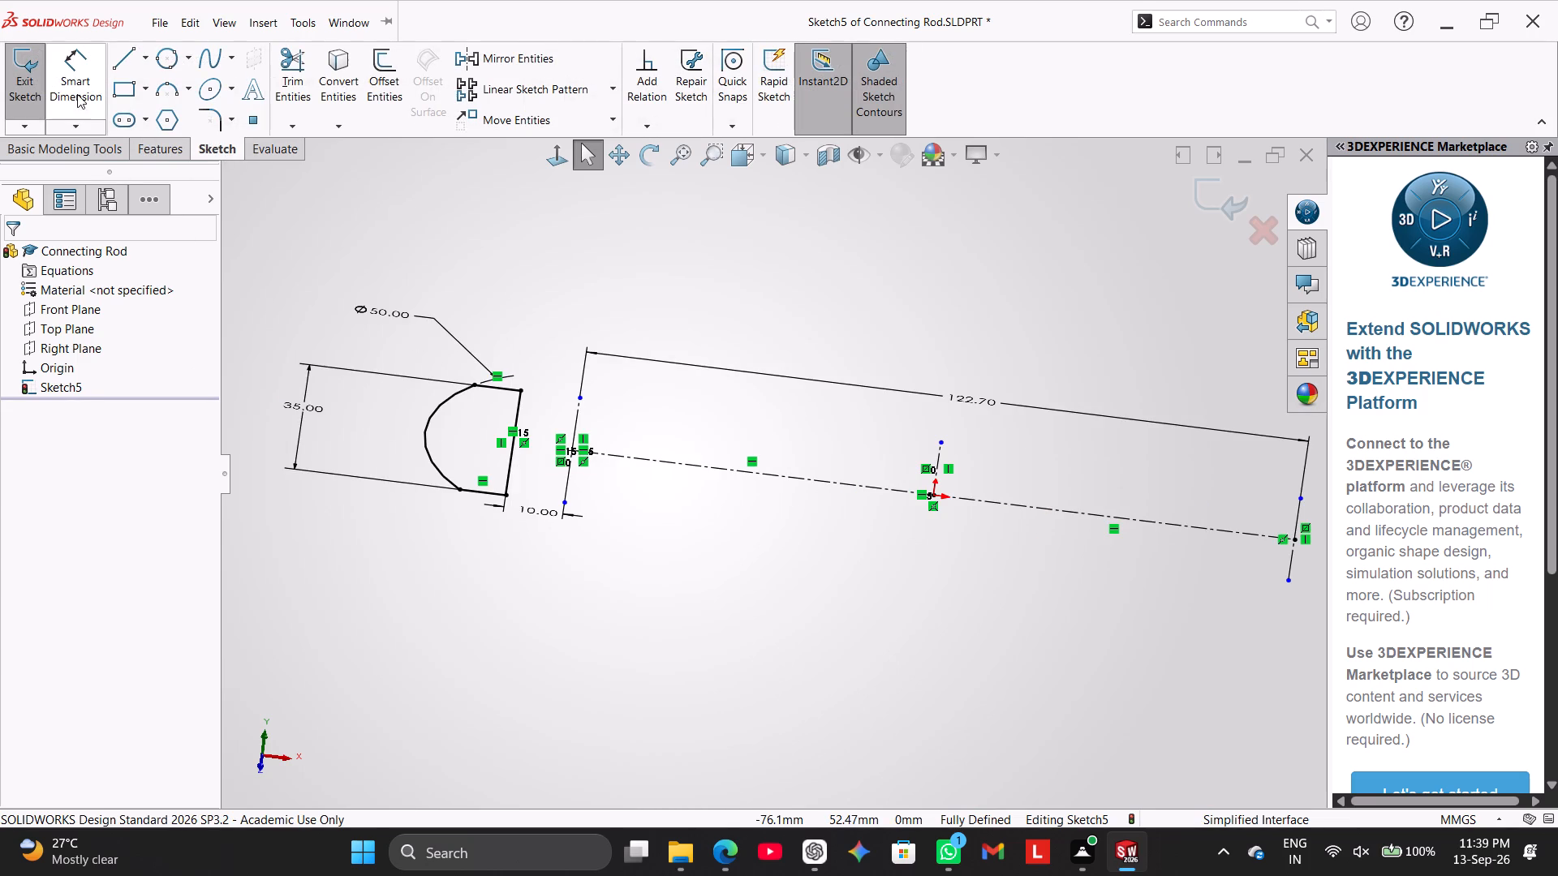
pyautogui.click(559, 177)
pyautogui.click(559, 160)
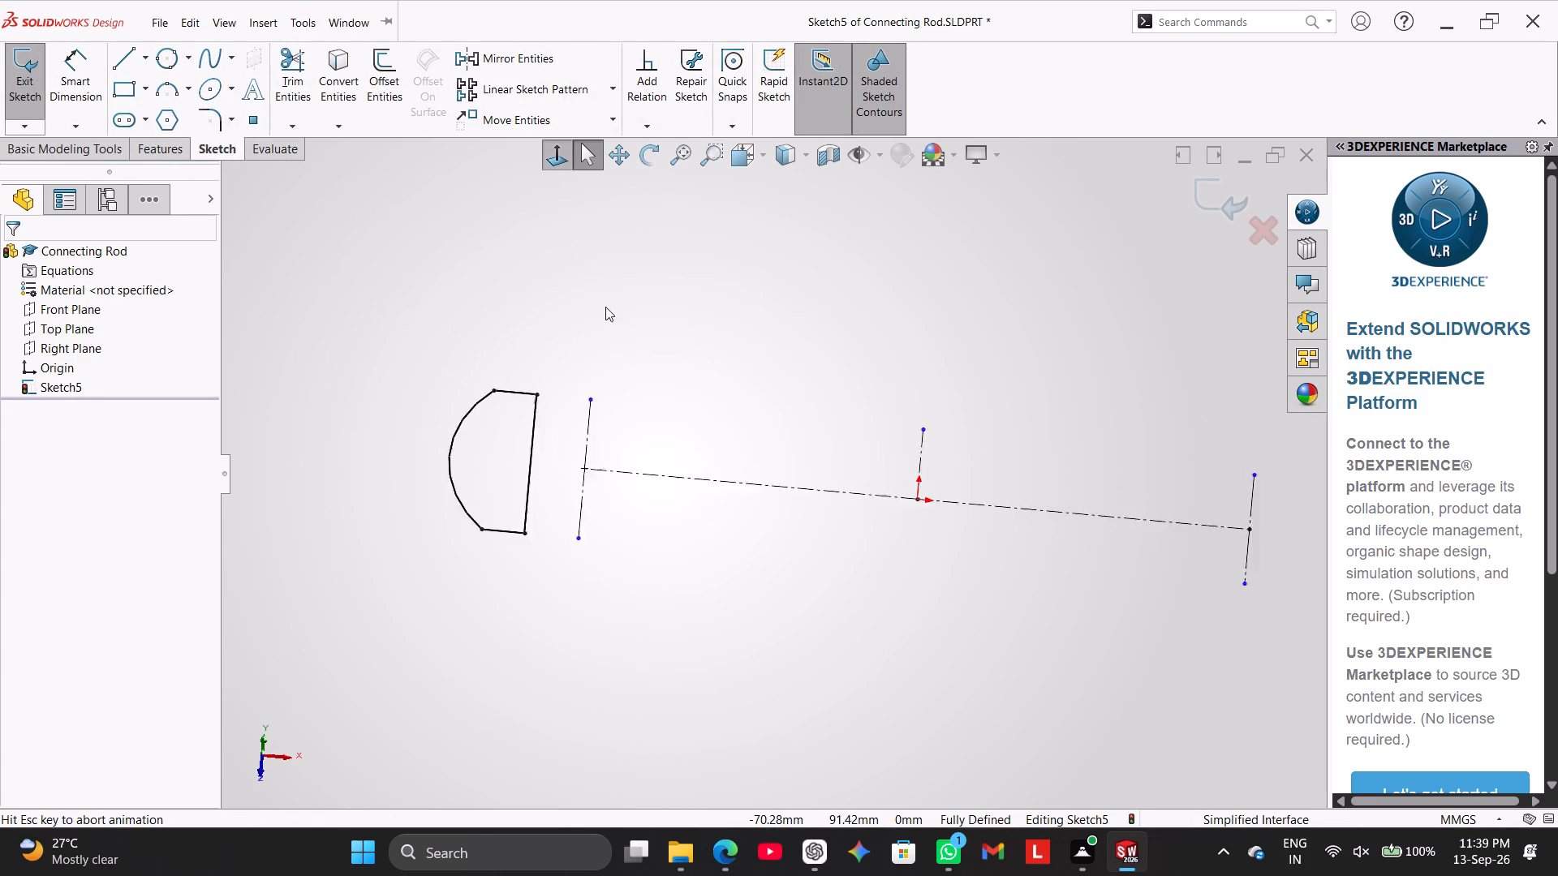
pyautogui.click(721, 595)
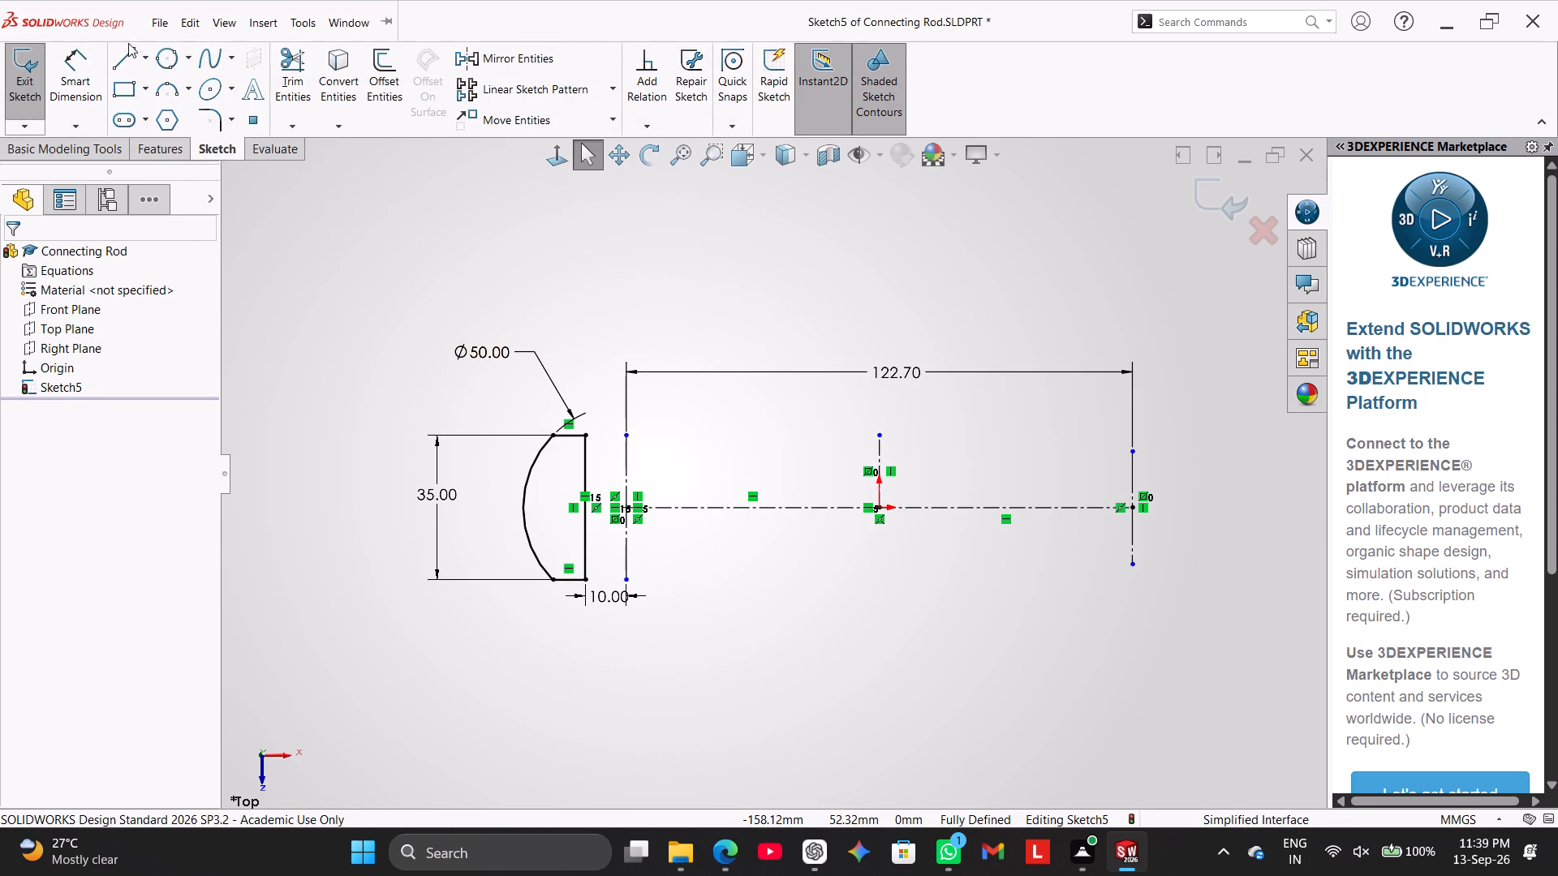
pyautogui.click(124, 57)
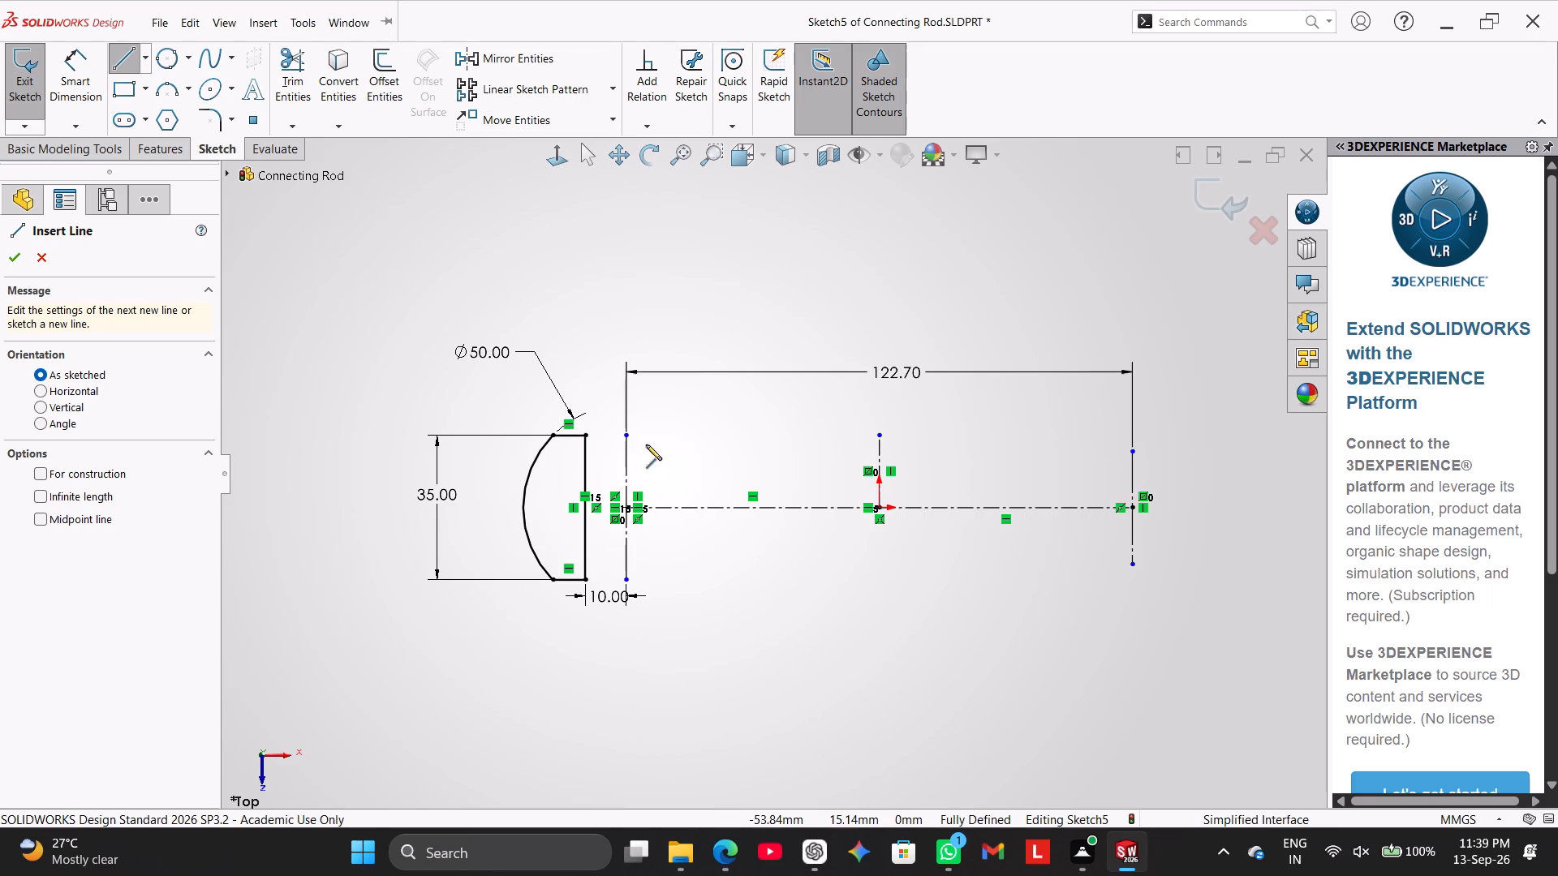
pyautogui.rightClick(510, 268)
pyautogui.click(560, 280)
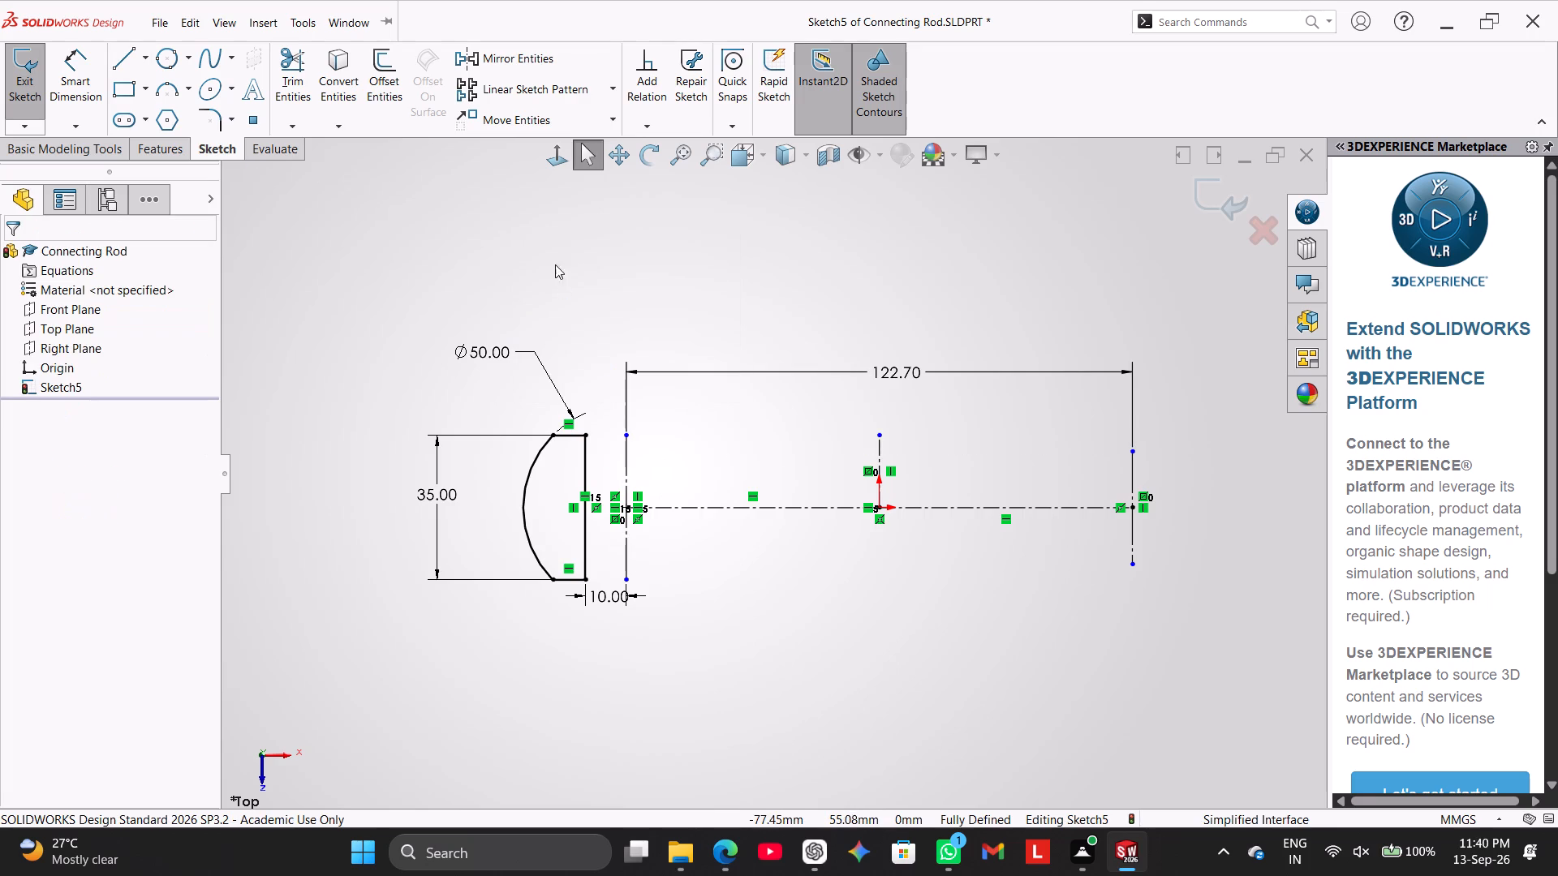
# Mirror the closed profile's arc and three lines about the big-end vertical construction line, keeping the original.
pyautogui.click(540, 58)
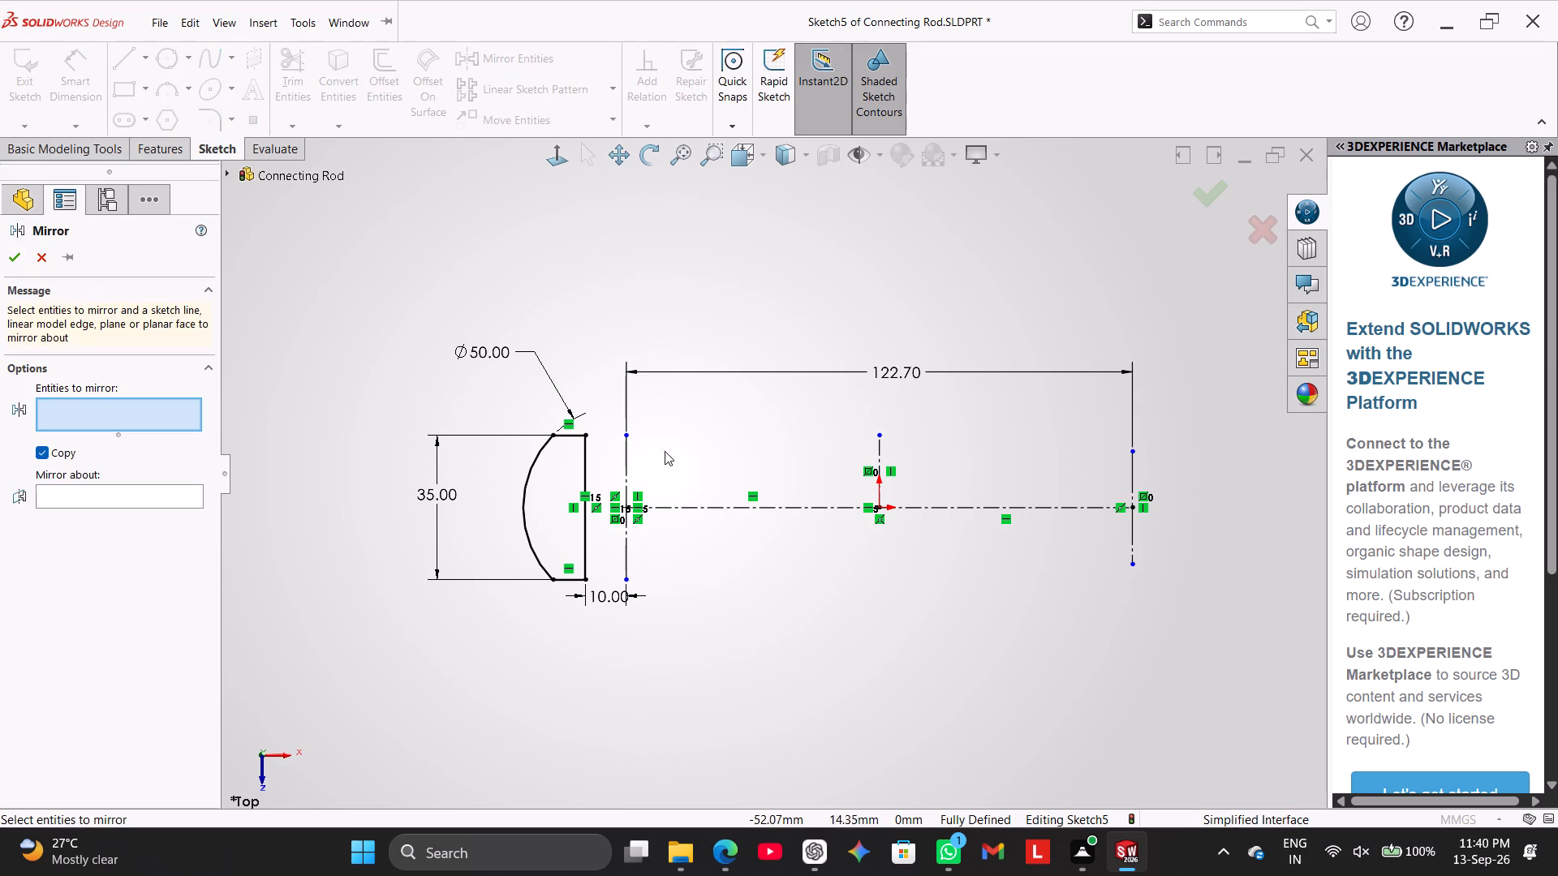
pyautogui.click(539, 462)
pyautogui.click(570, 435)
pyautogui.click(584, 457)
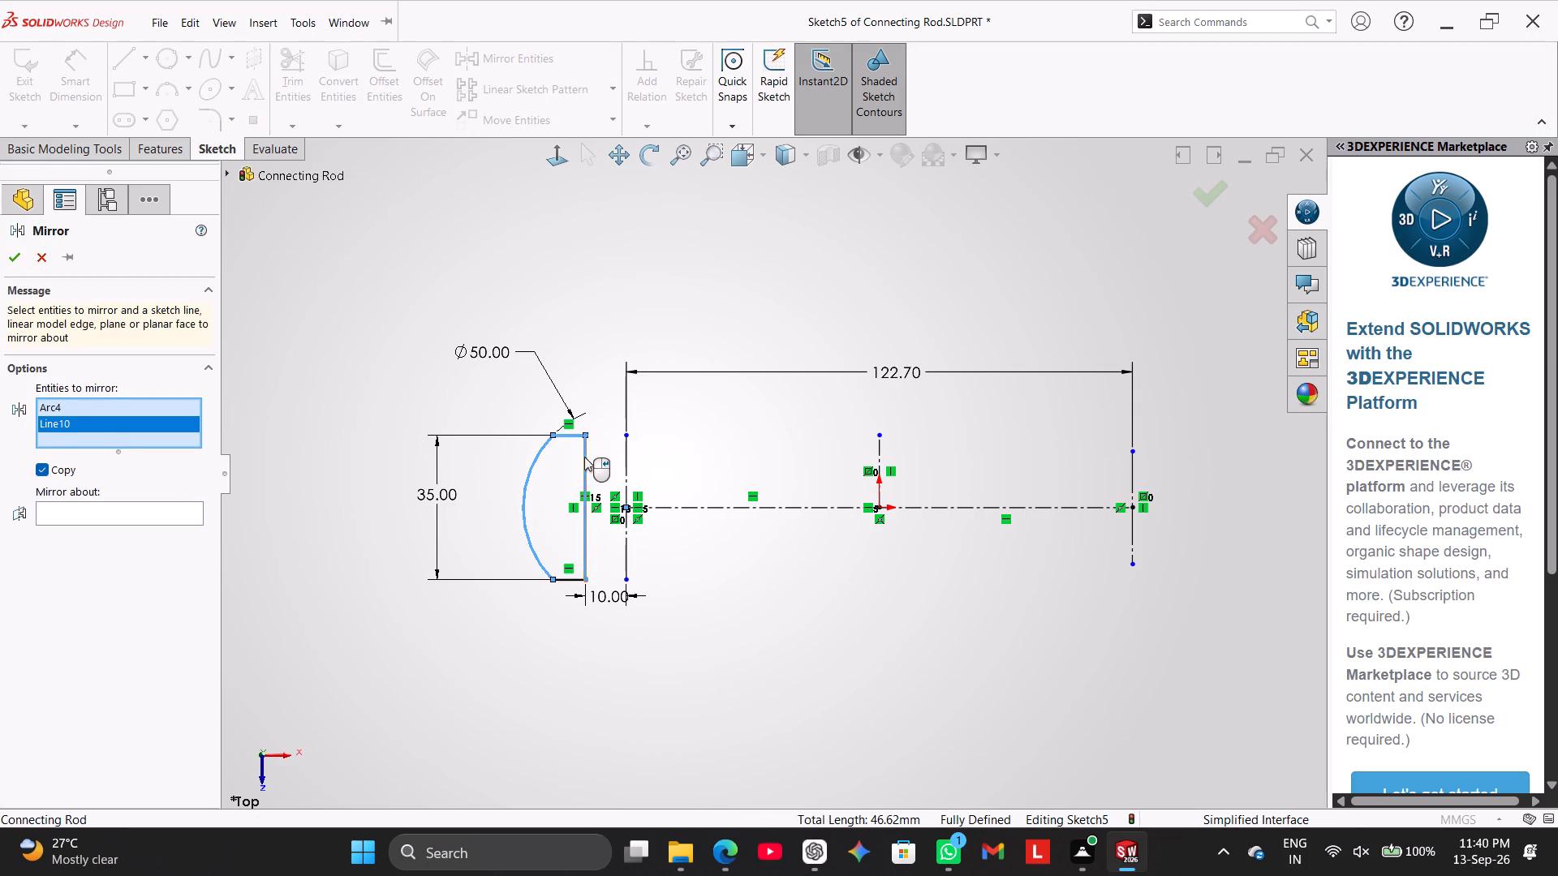
pyautogui.click(575, 577)
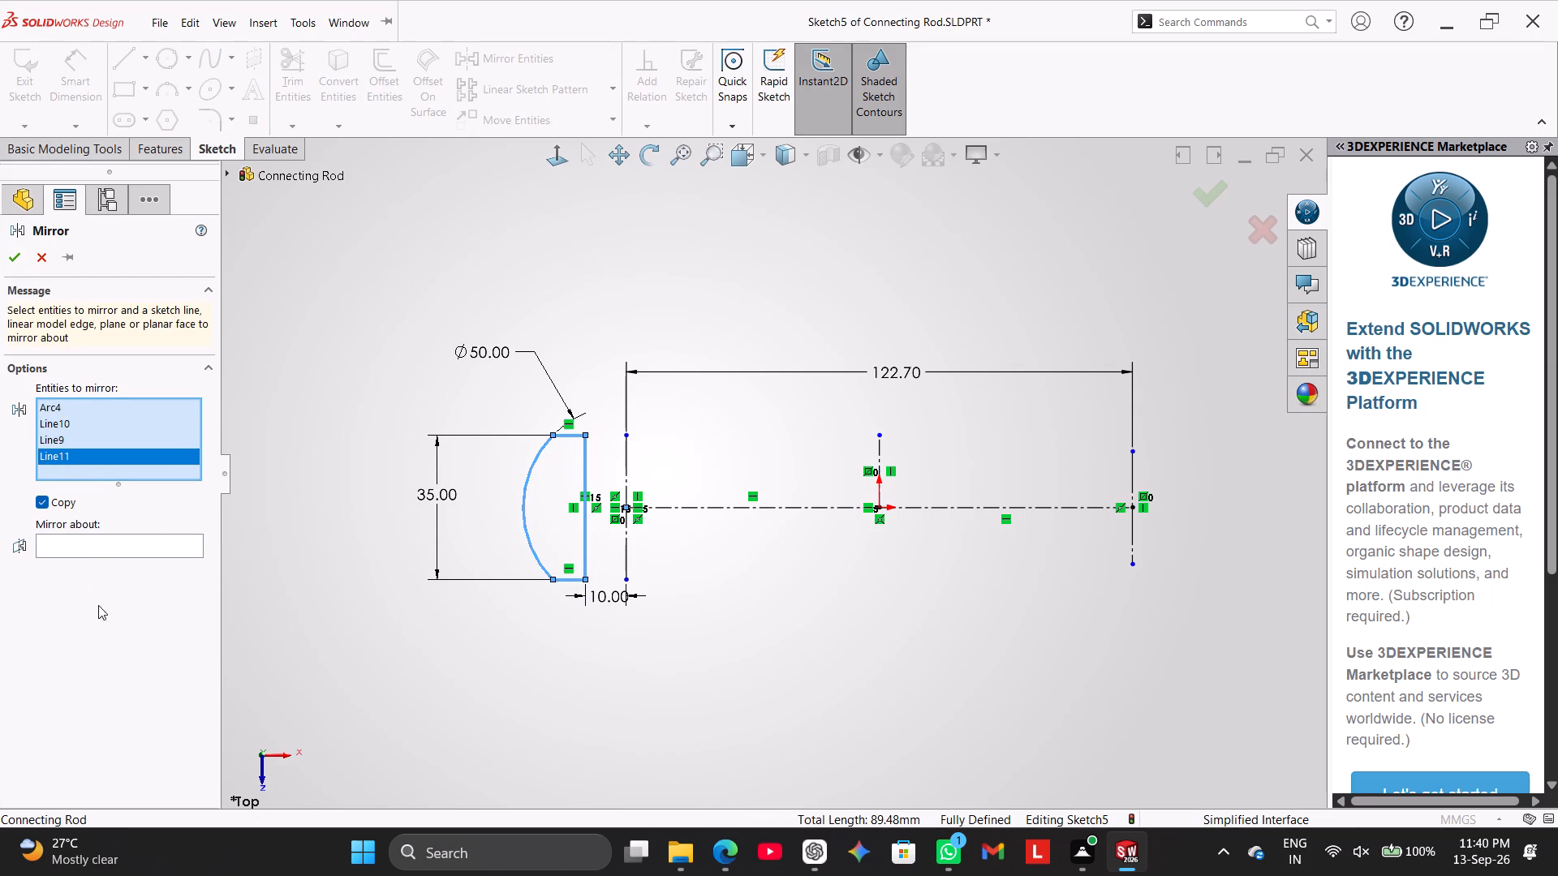
pyautogui.click(85, 553)
pyautogui.click(626, 465)
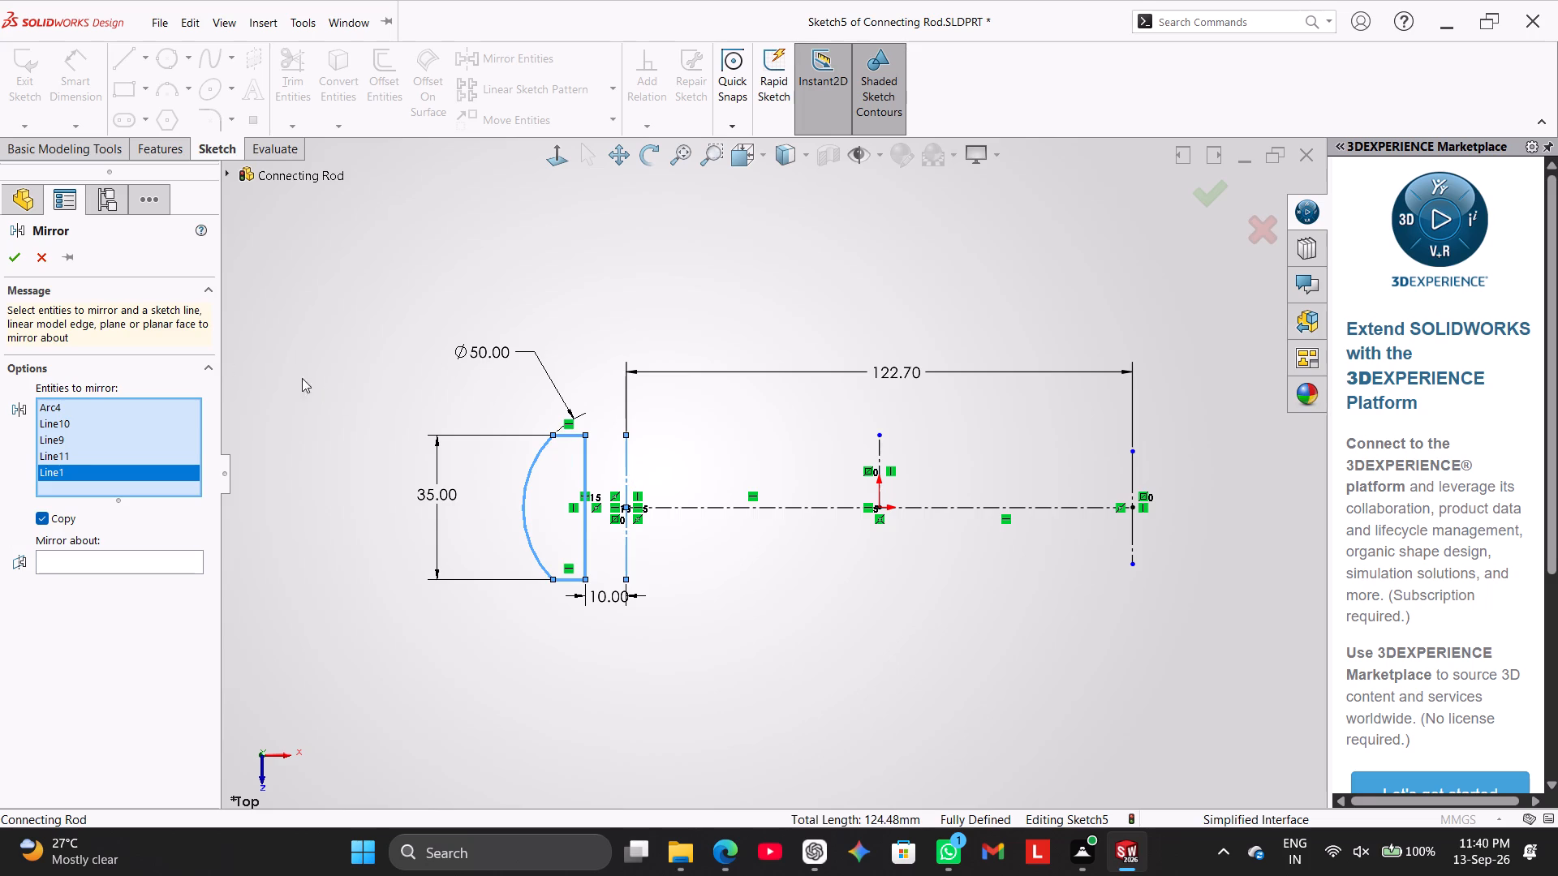
pyautogui.moveTo(144, 561); pyautogui.dragTo(151, 561)
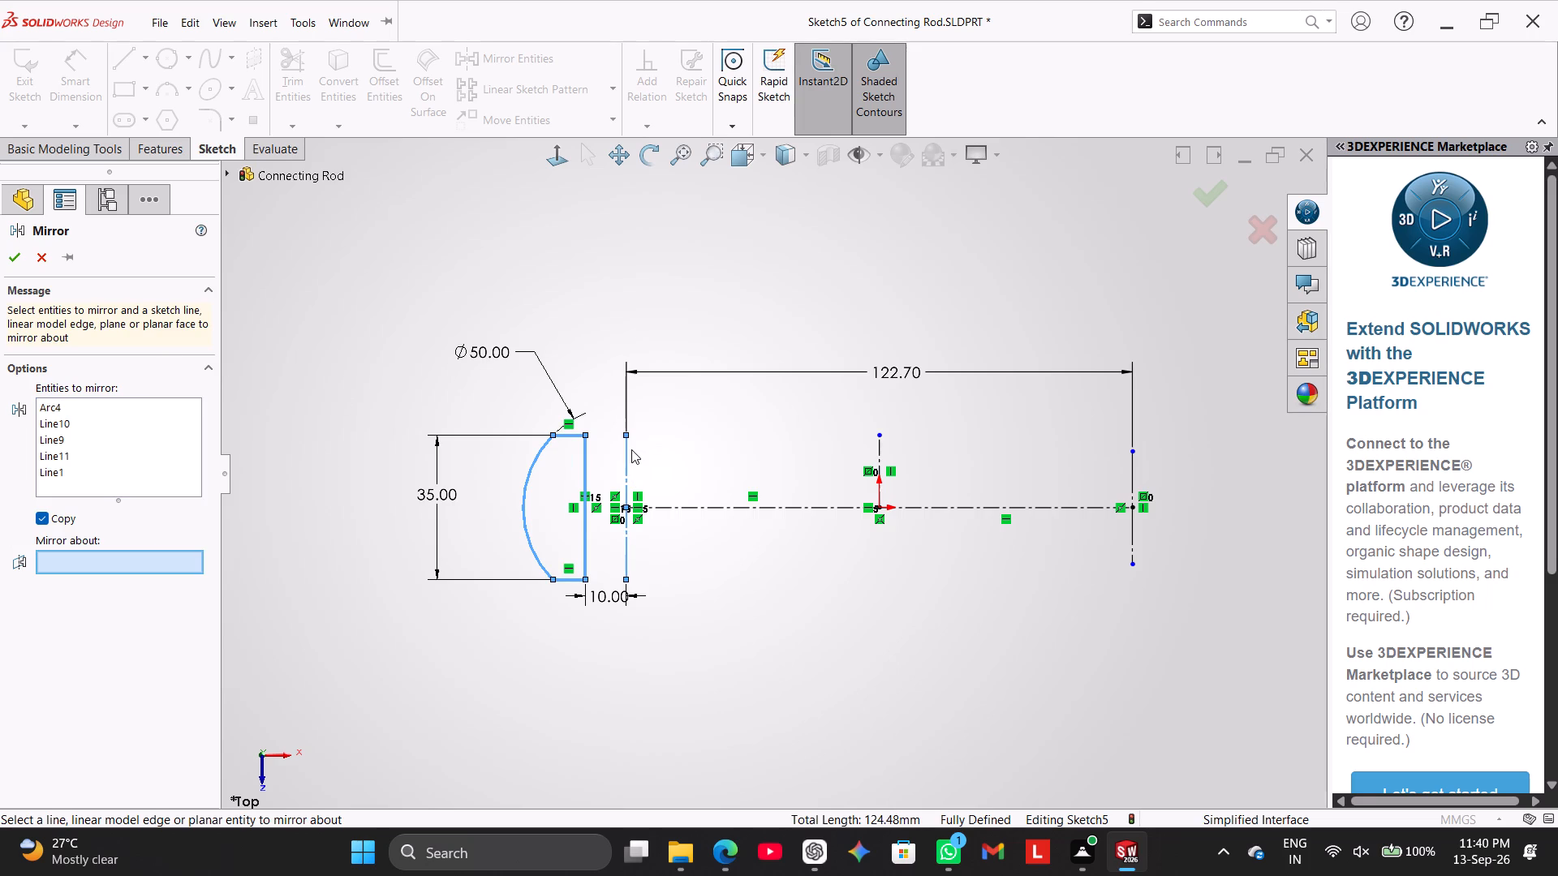
pyautogui.click(631, 460)
pyautogui.click(624, 455)
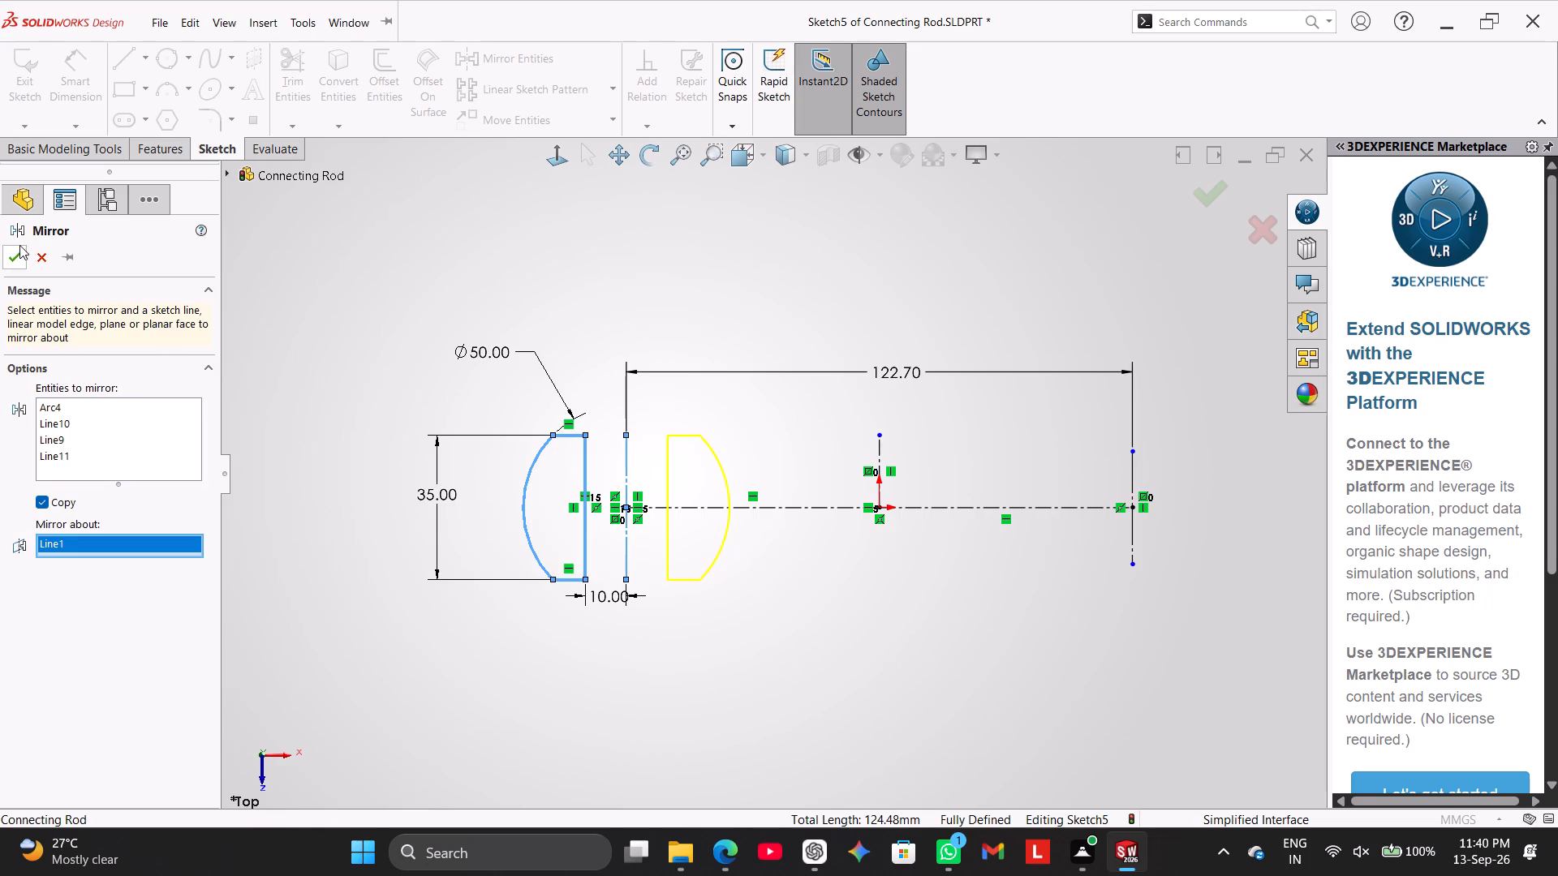
pyautogui.click(19, 245)
pyautogui.click(633, 235)
pyautogui.rightClick(638, 233)
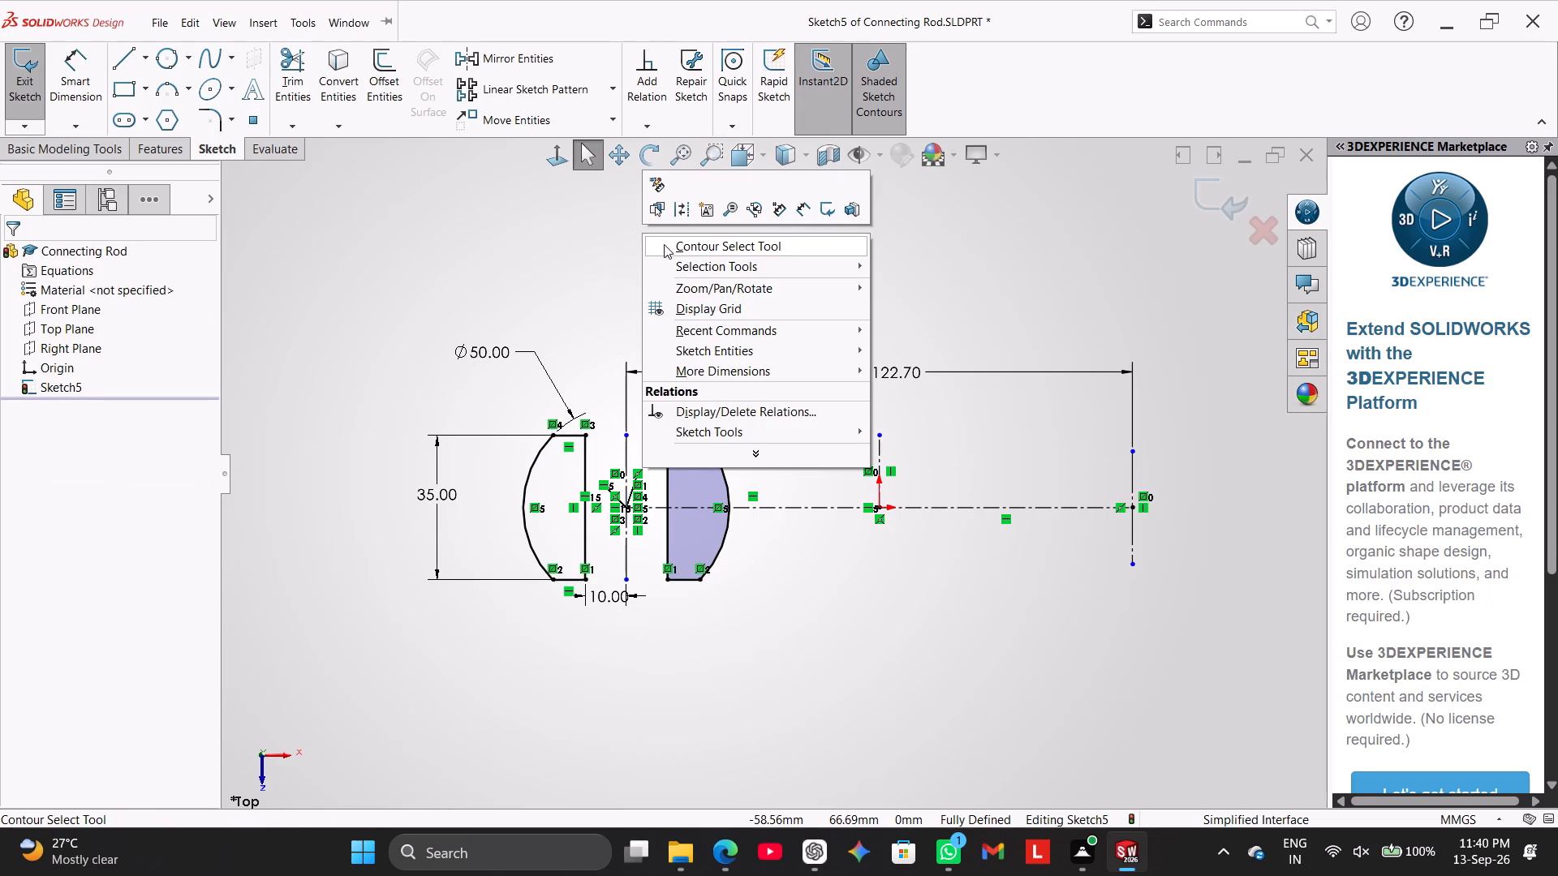
pyautogui.click(554, 283)
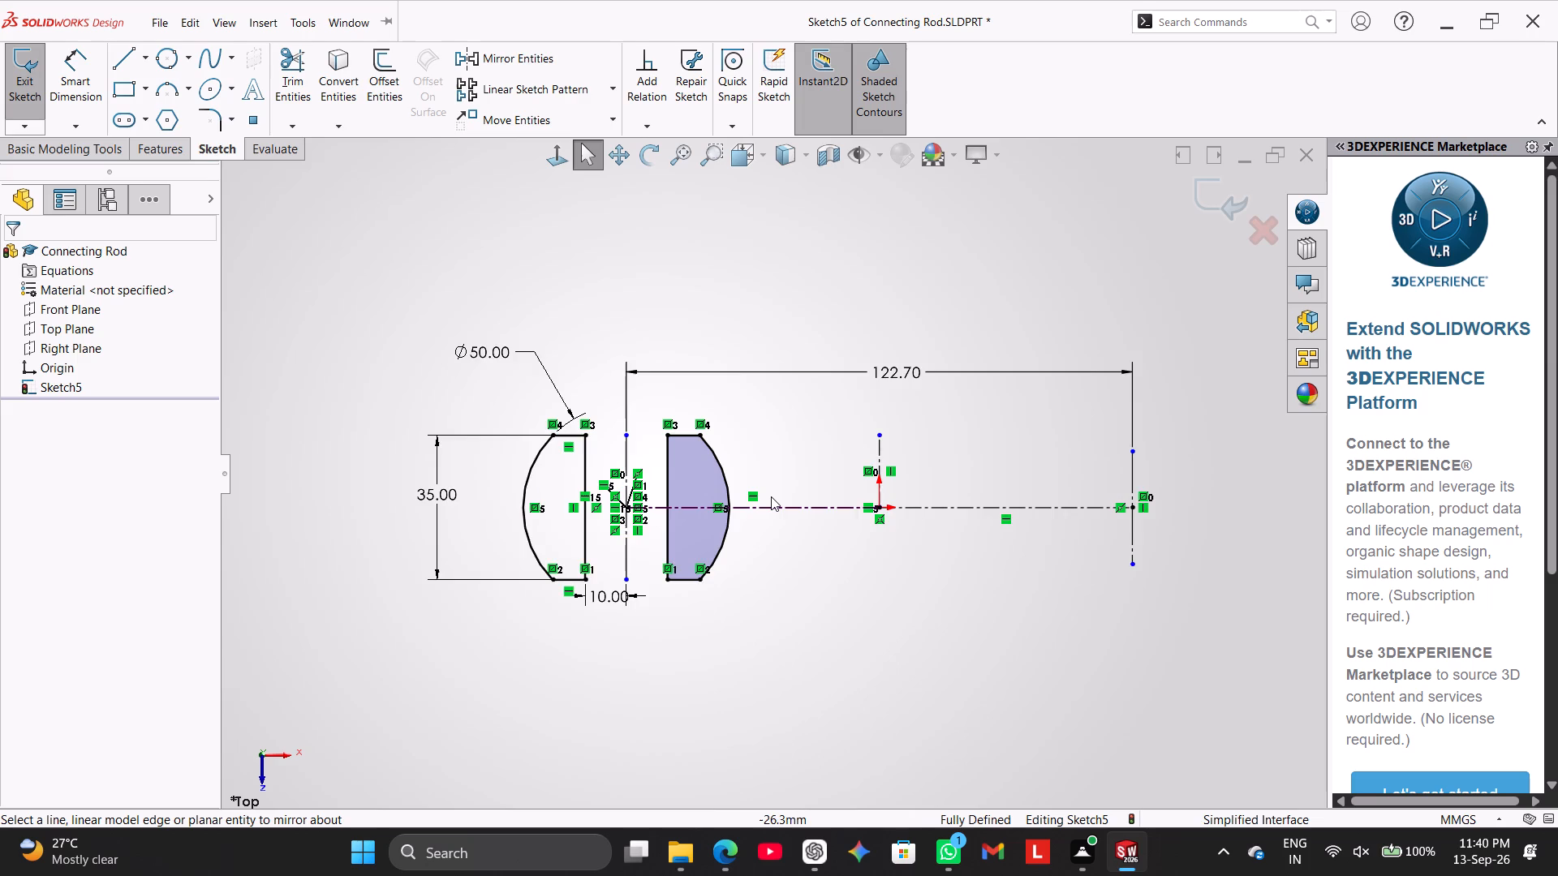
# Sketch a vertical line across the mirrored profile, just inside its straight vertical side, between its two horizontal edges.
pyautogui.scroll(-2, 771, 496)
pyautogui.scroll(-1, 645, 457)
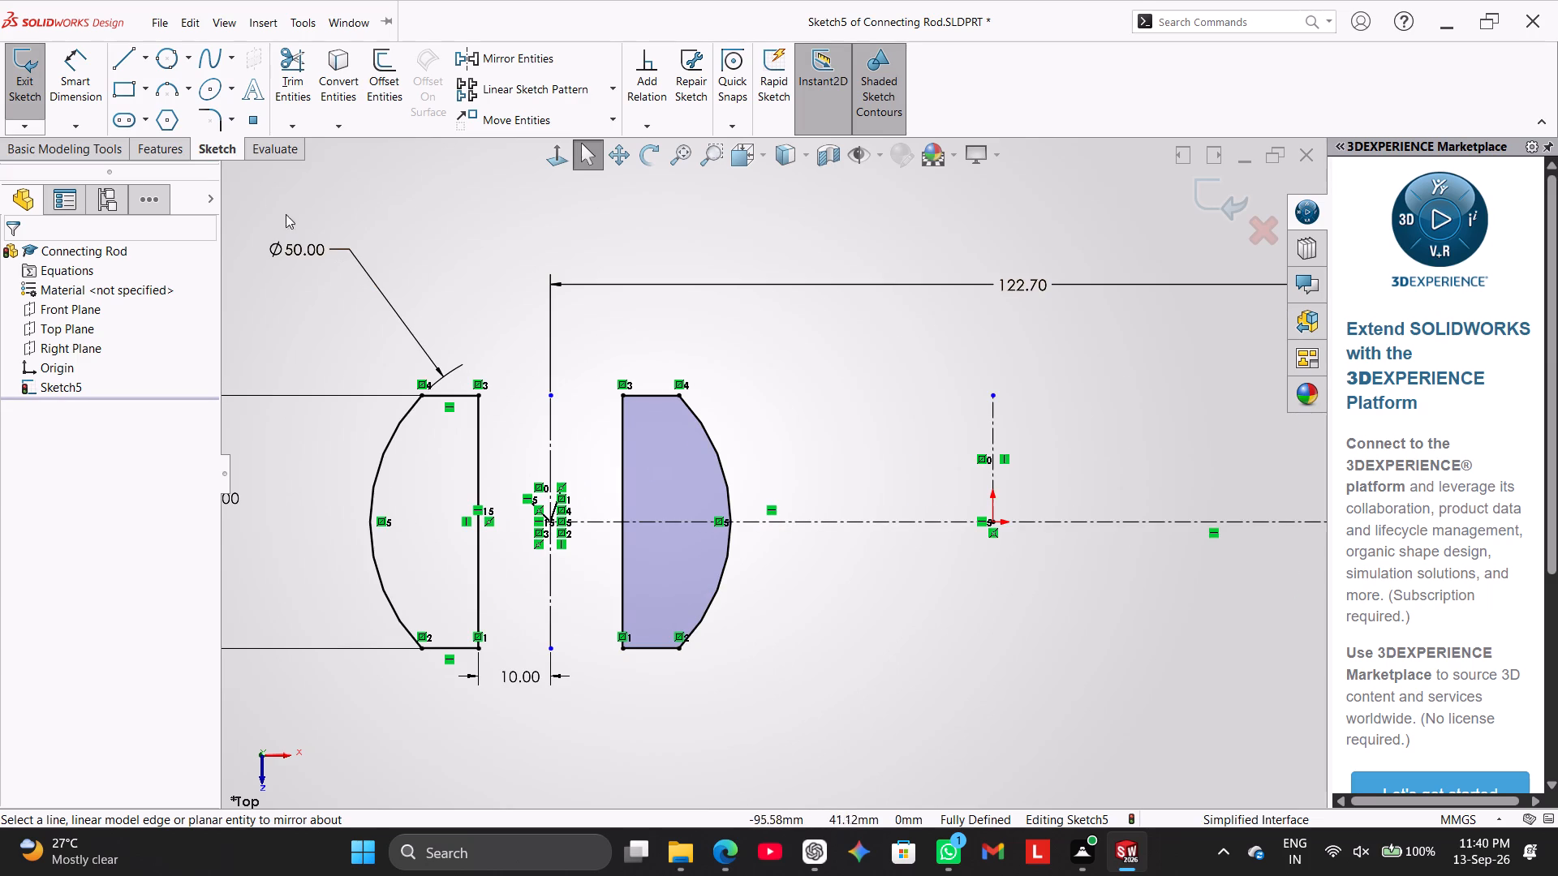
pyautogui.click(117, 57)
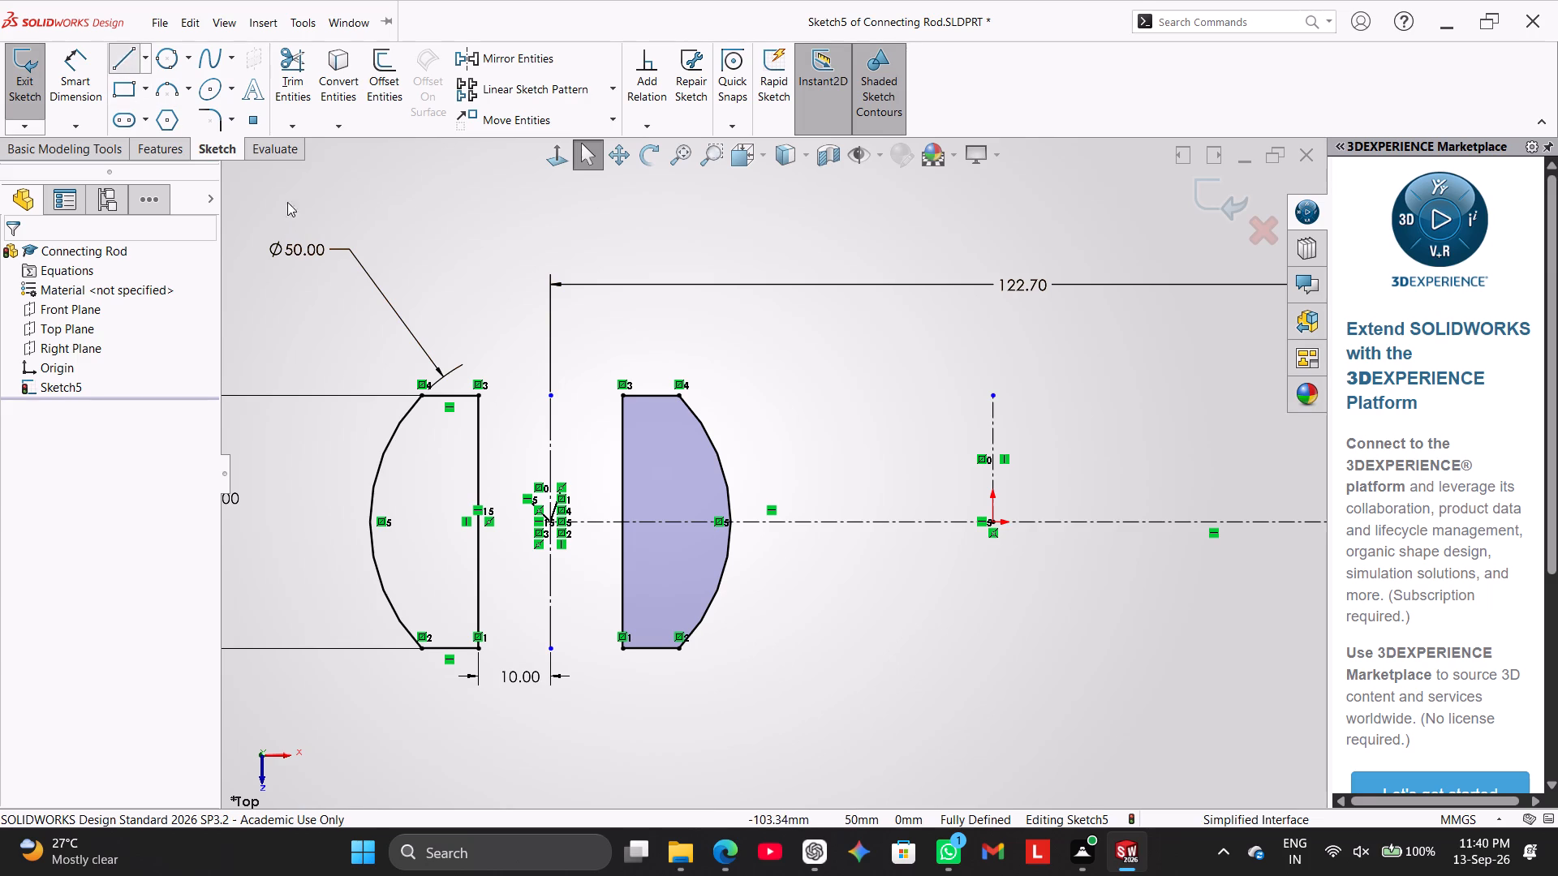
pyautogui.click(633, 393)
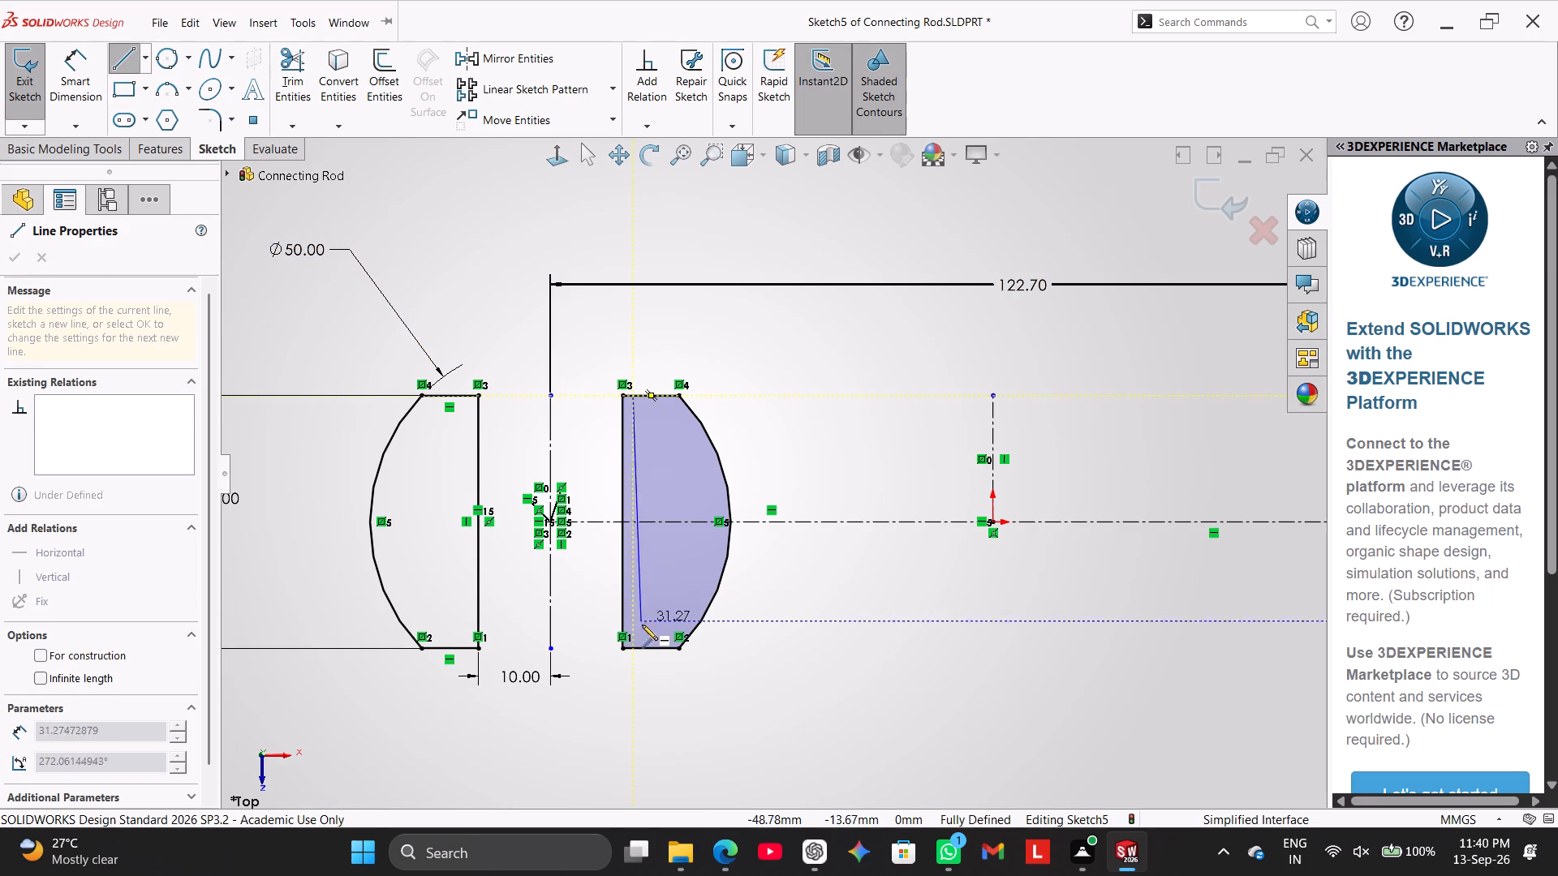
pyautogui.click(632, 646)
pyautogui.rightClick(590, 599)
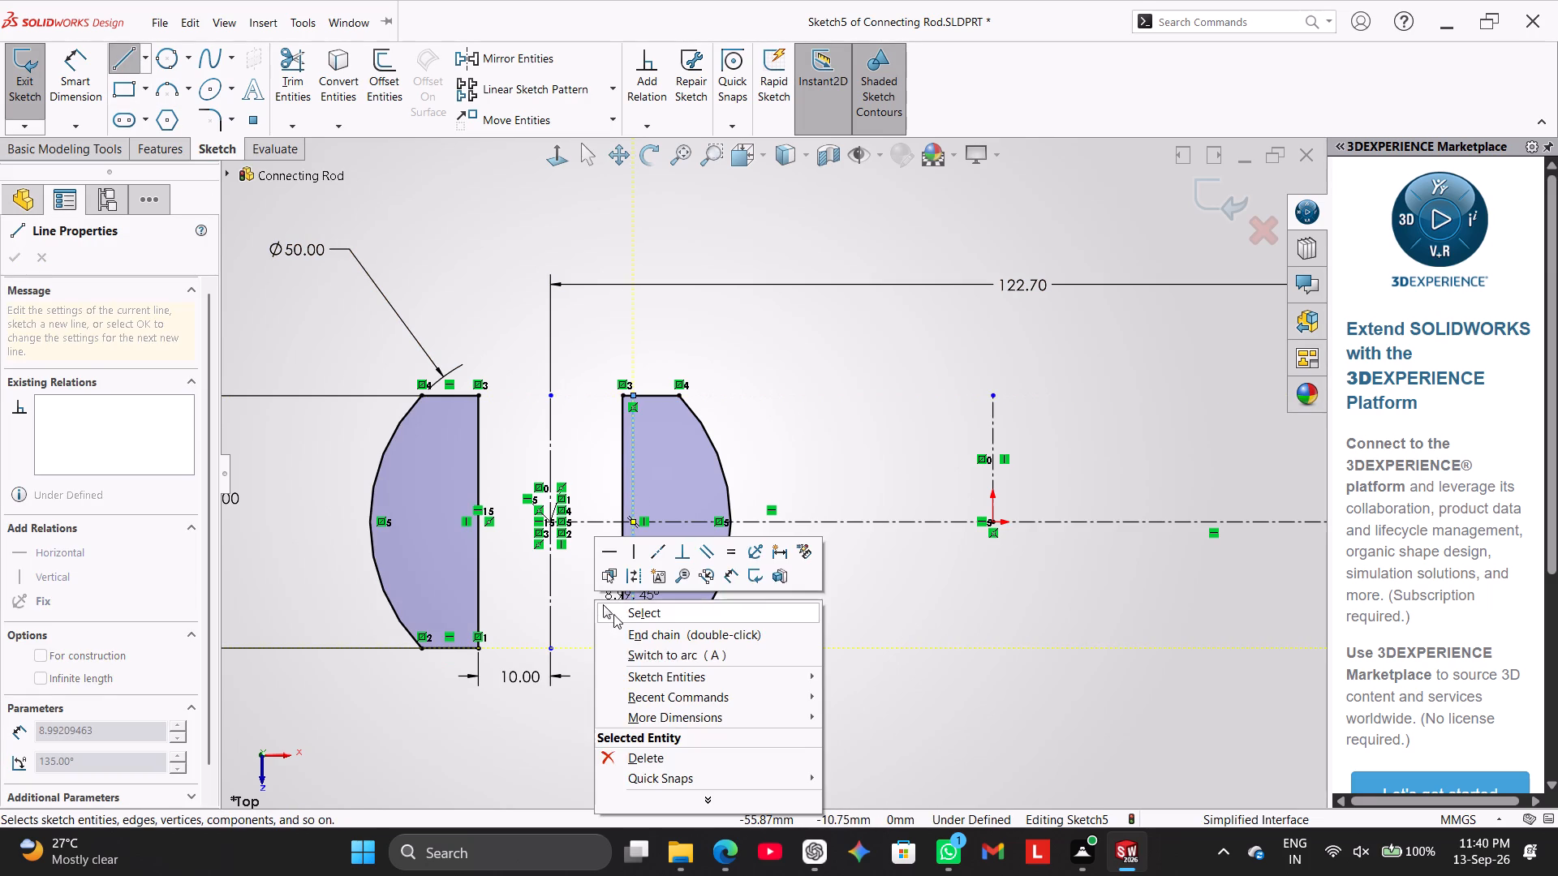
pyautogui.click(613, 614)
# Dimension the new vertical line at 11.5 mm from the big-end vertical construction line.
pyautogui.click(75, 51)
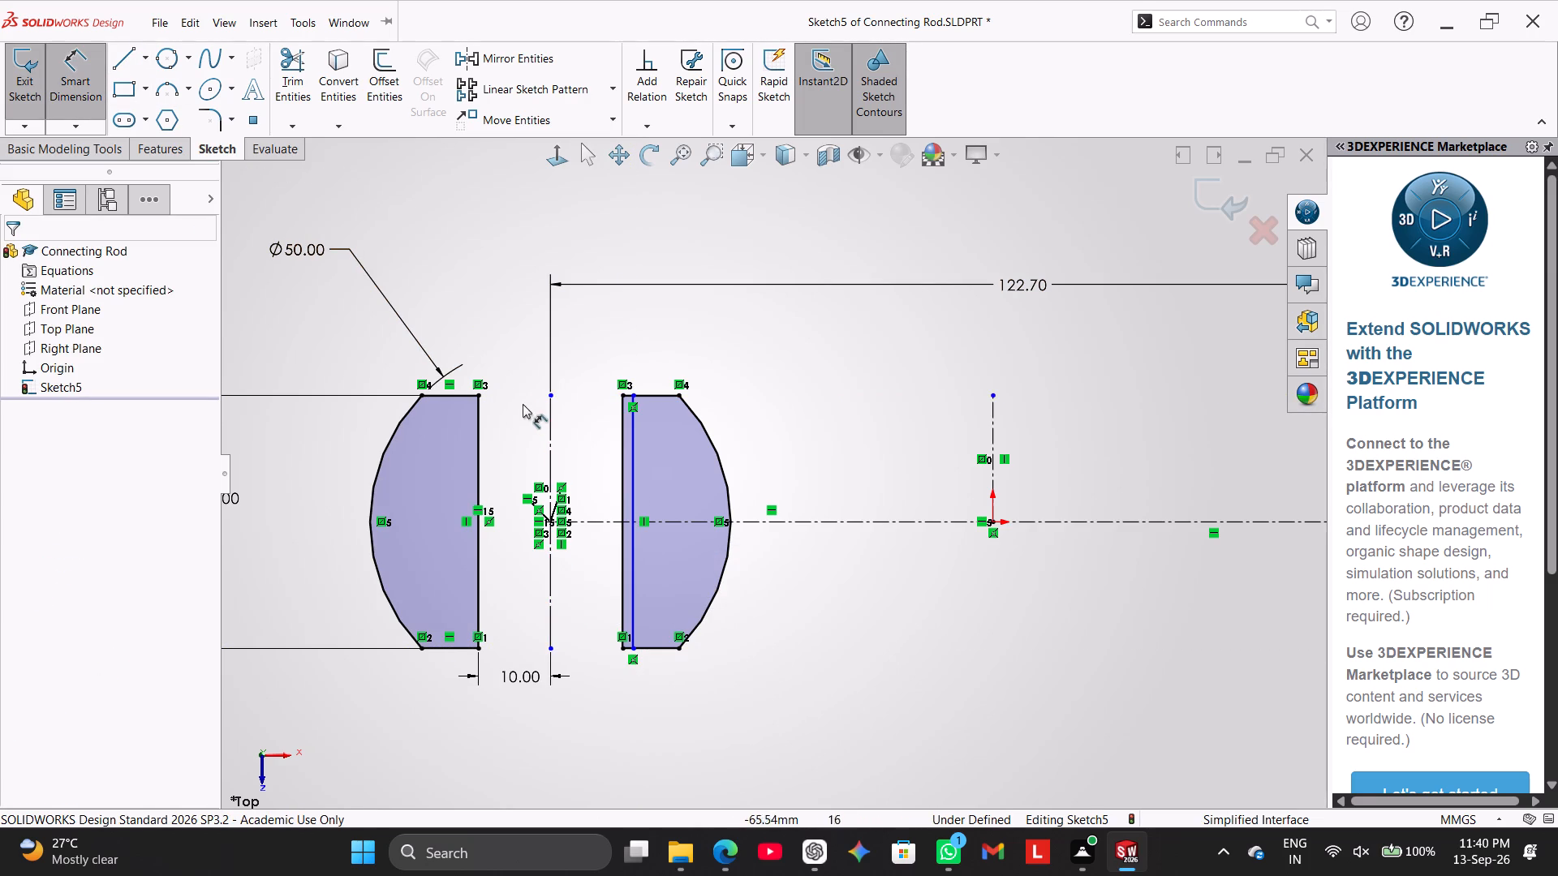
pyautogui.click(550, 433)
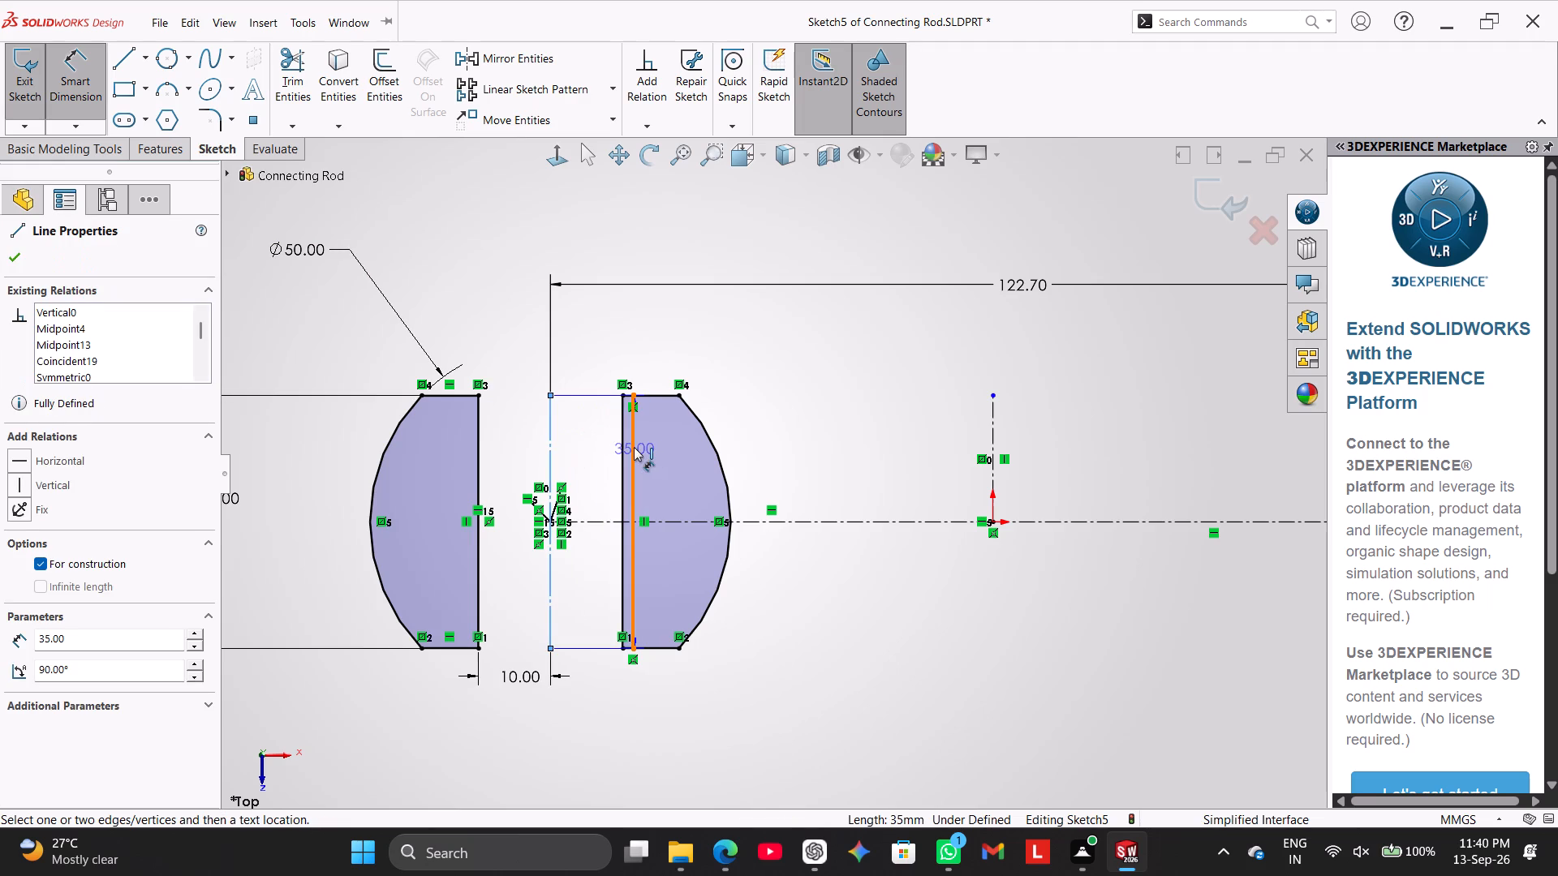
pyautogui.click(634, 447)
pyautogui.click(595, 356)
pyautogui.write('11.5')
pyautogui.press('Return')
pyautogui.click(837, 371)
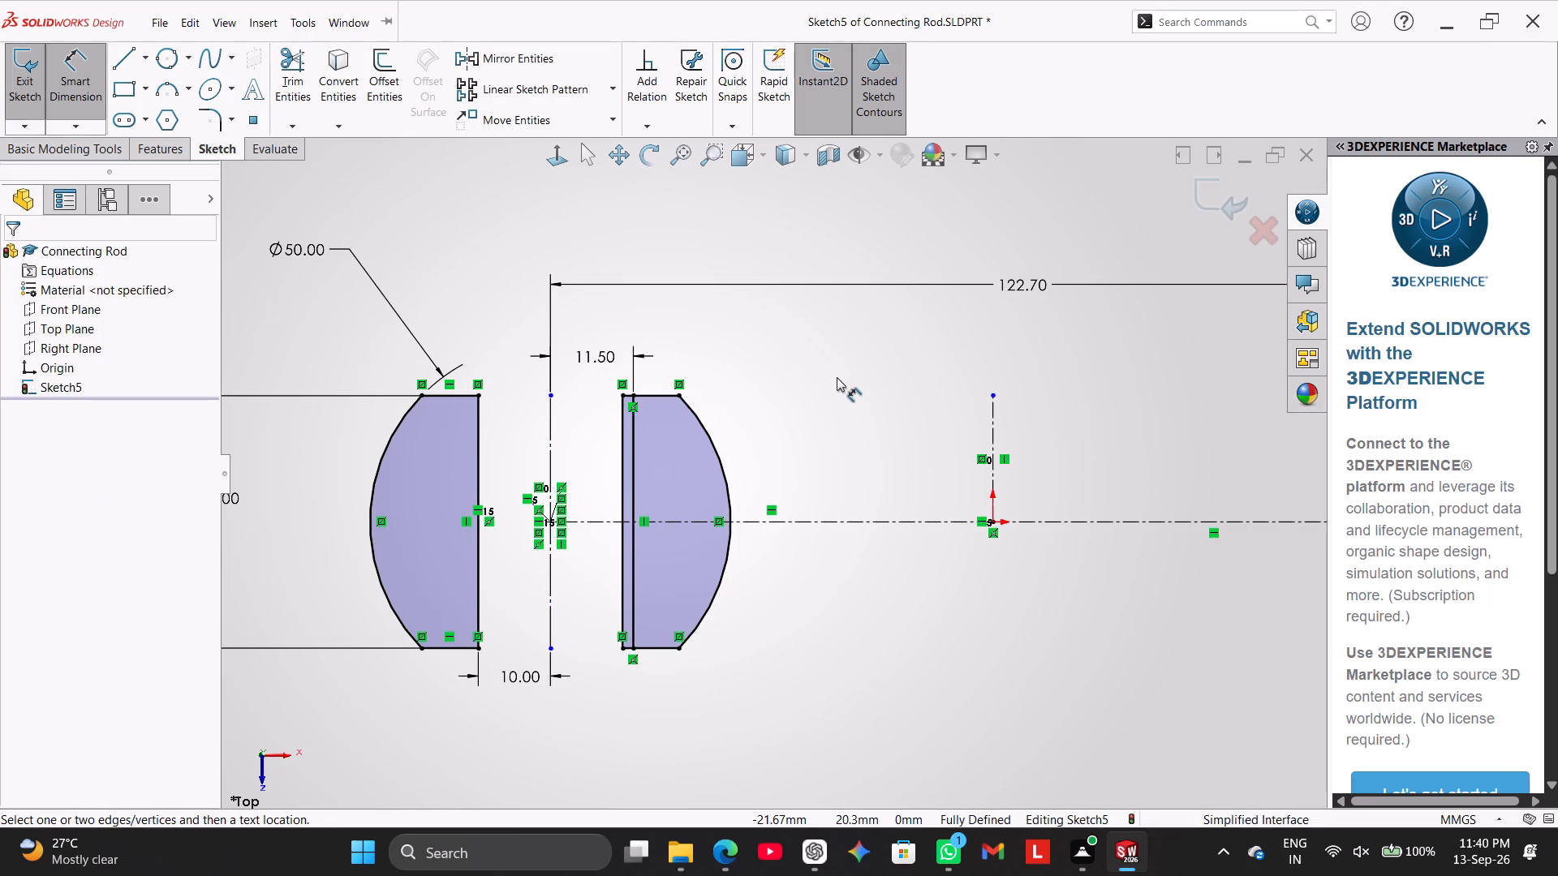
pyautogui.scroll(1, 937, 456)
pyautogui.scroll(-1, 1068, 516)
pyautogui.scroll(2, 1068, 516)
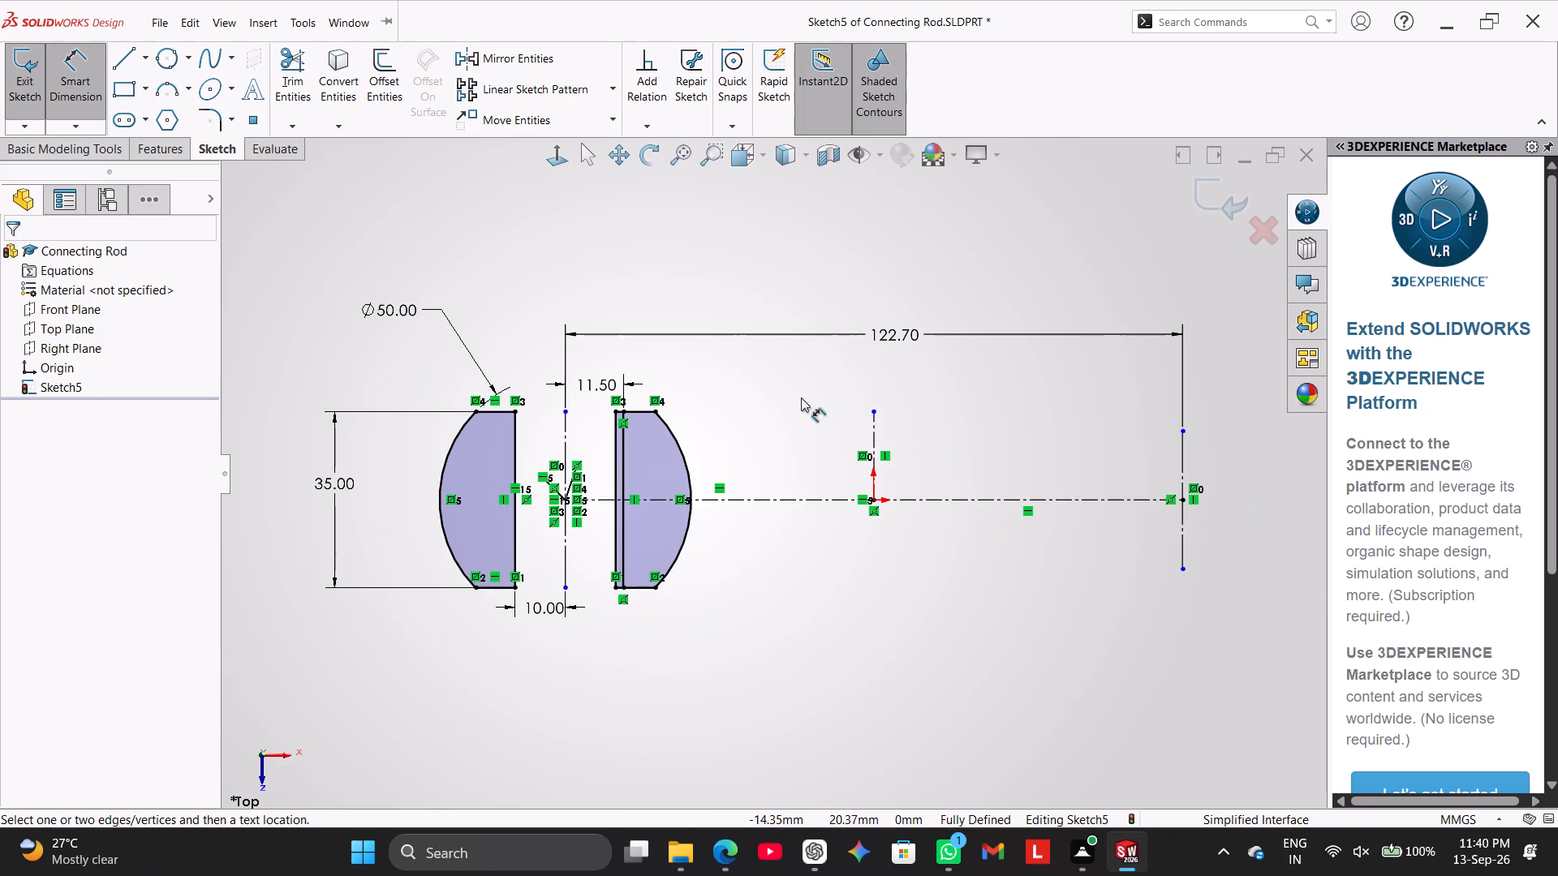
pyautogui.rightClick(364, 217)
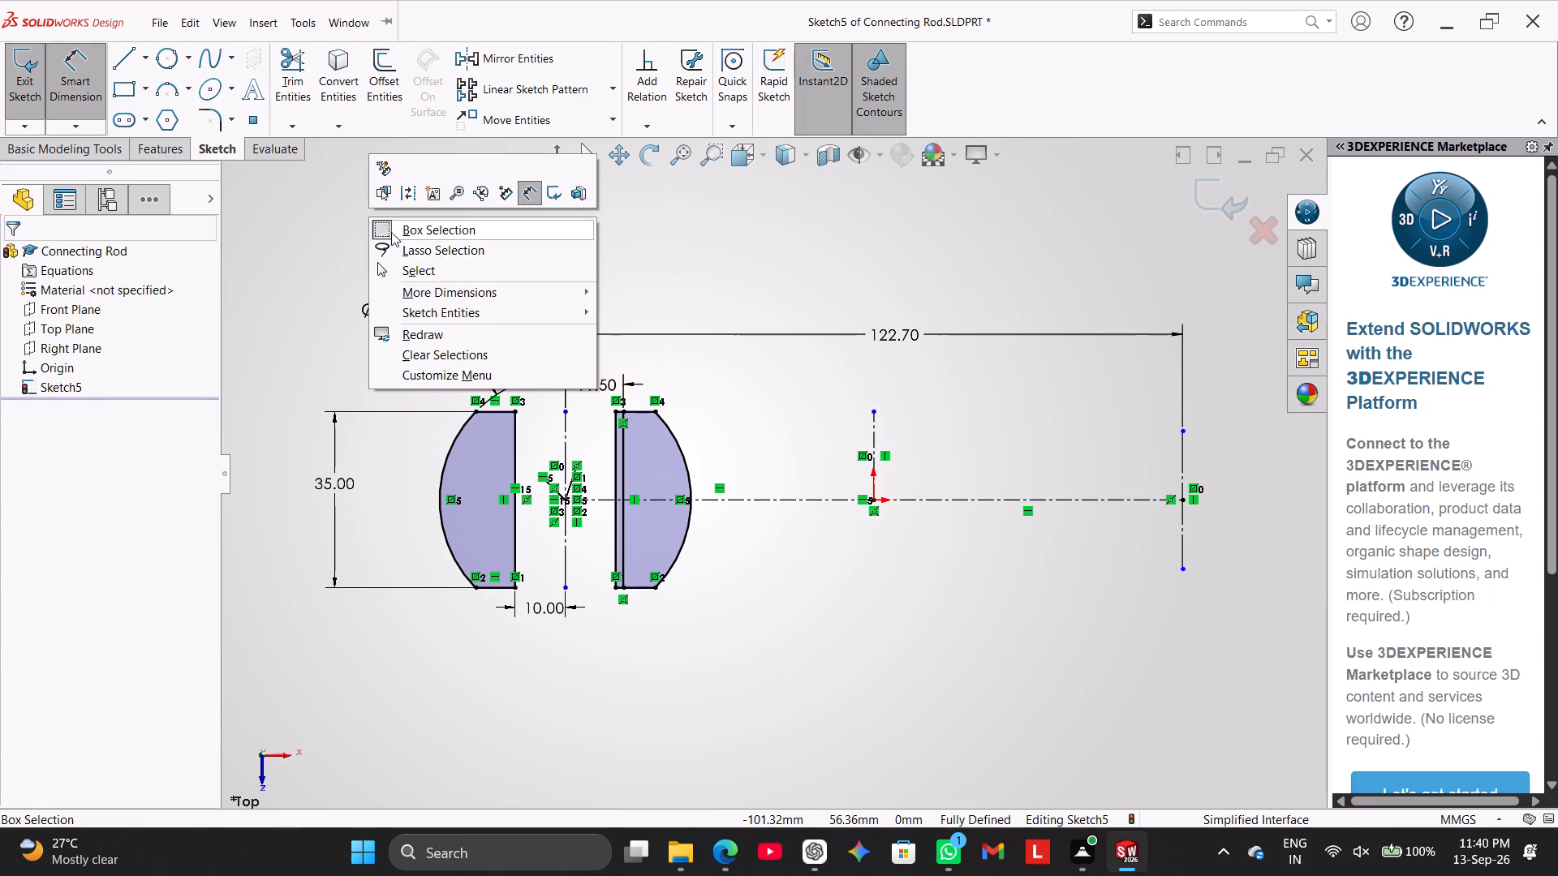
pyautogui.click(445, 264)
# Sketch a horizontal shank line about 75.5 mm long, about 12 mm above the horizontal construction line, between the two ends.
pyautogui.click(121, 60)
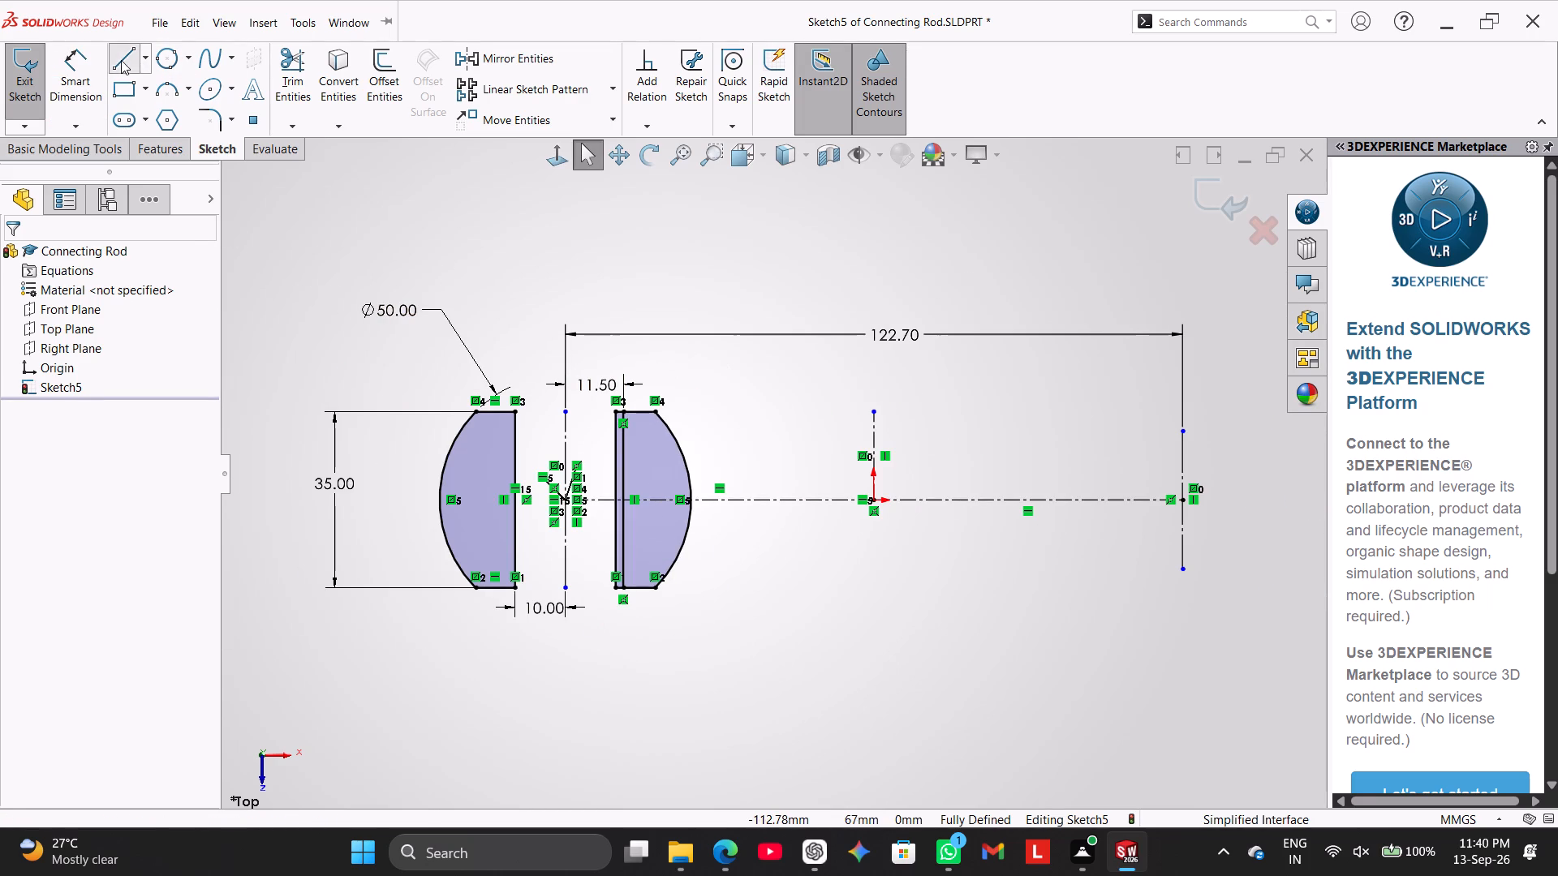
pyautogui.click(735, 440)
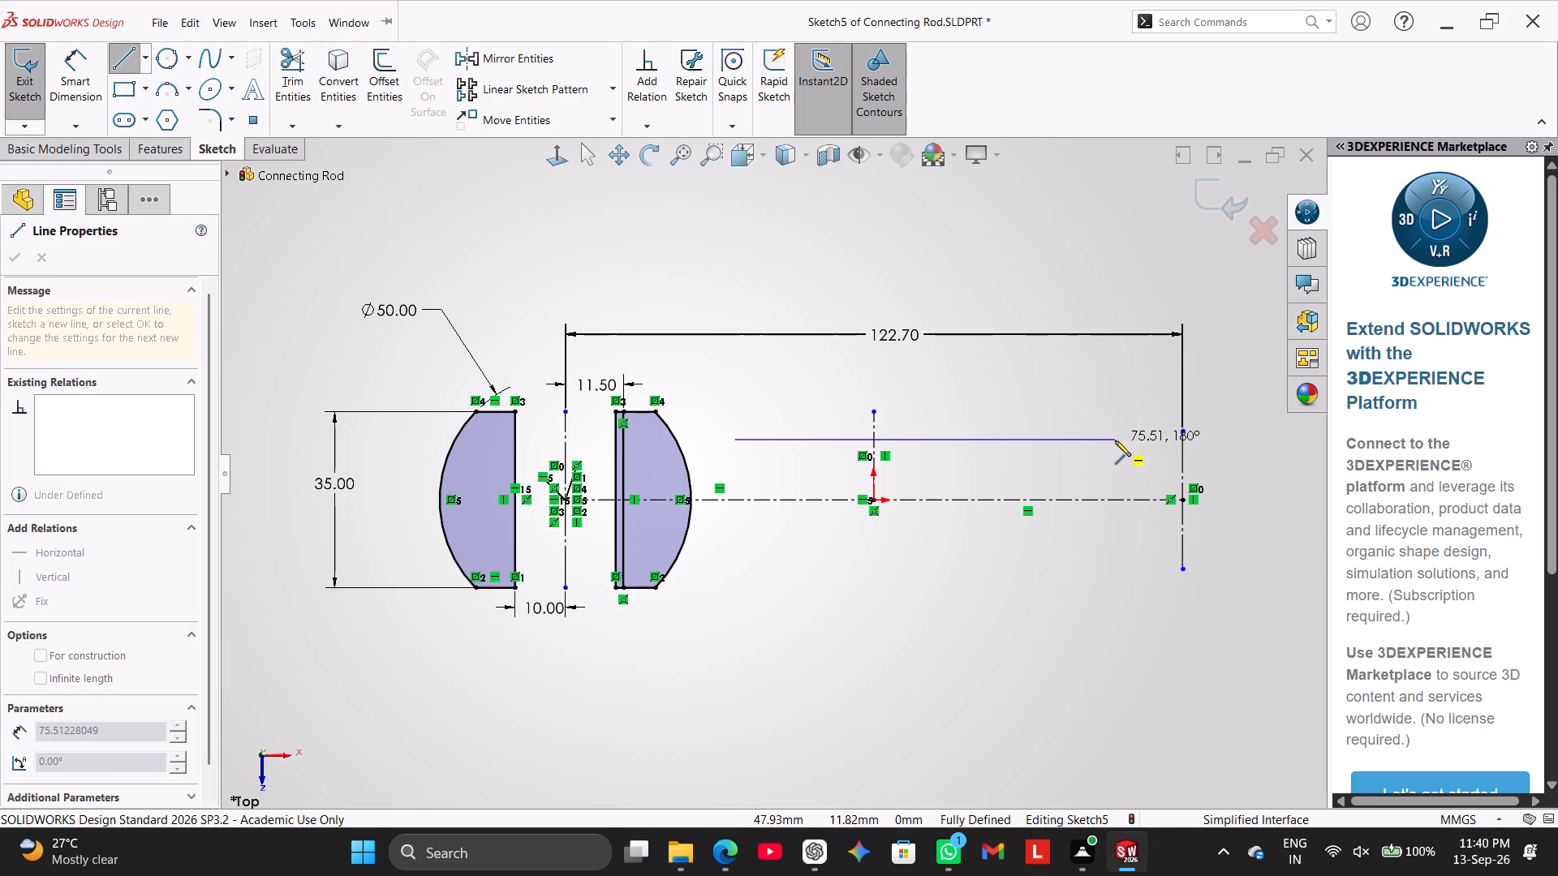
pyautogui.click(1115, 440)
pyautogui.rightClick(1085, 414)
pyautogui.click(1106, 422)
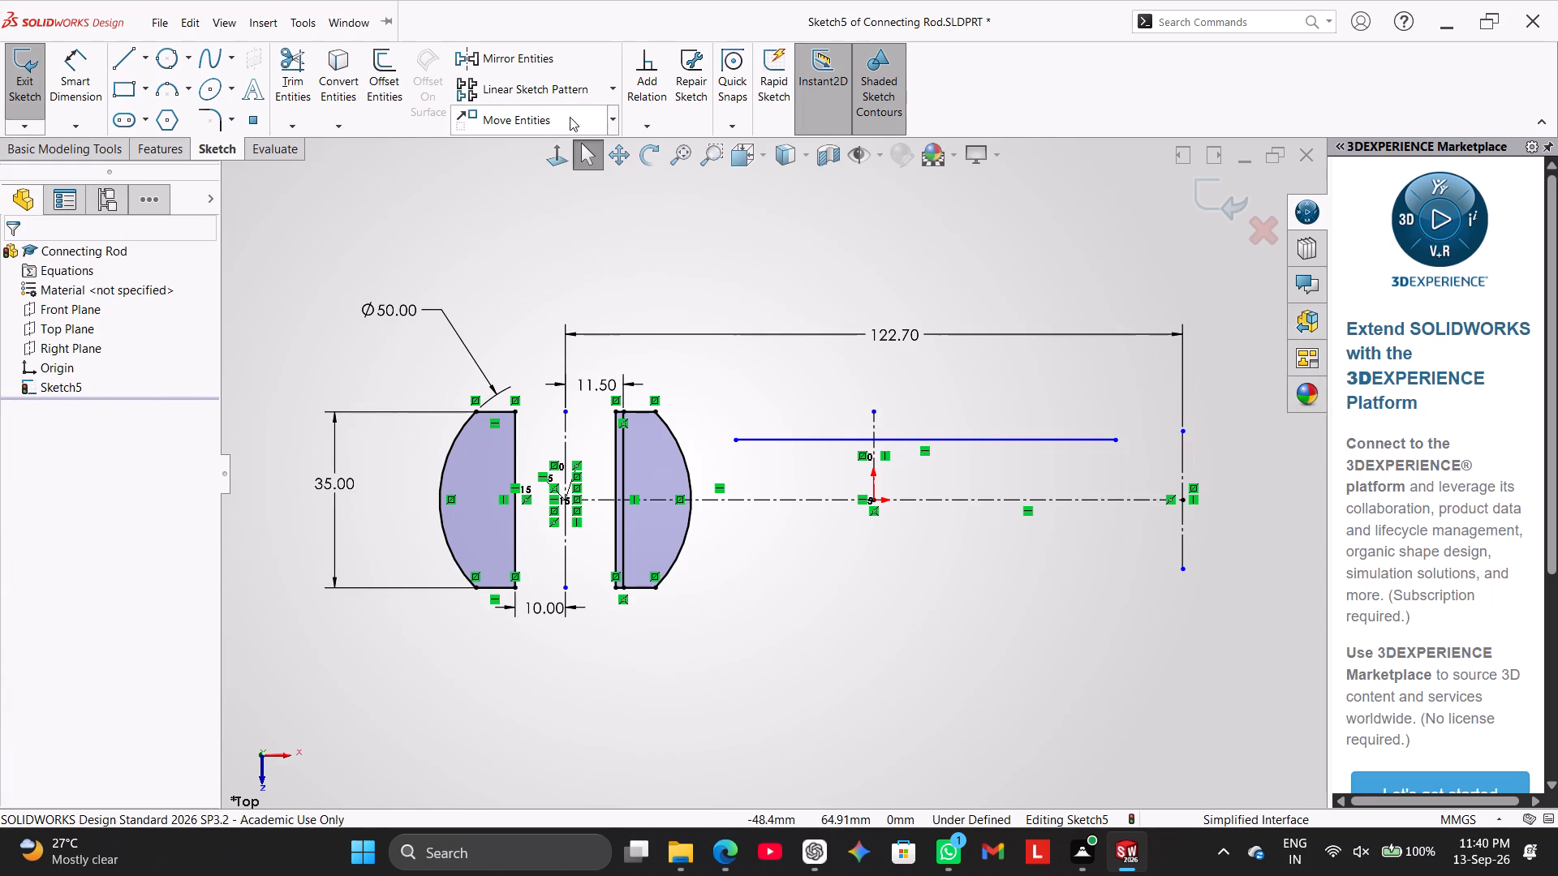
# Mirror the horizontal shank line about the horizontal construction line, keeping the original.
pyautogui.click(547, 62)
pyautogui.click(825, 444)
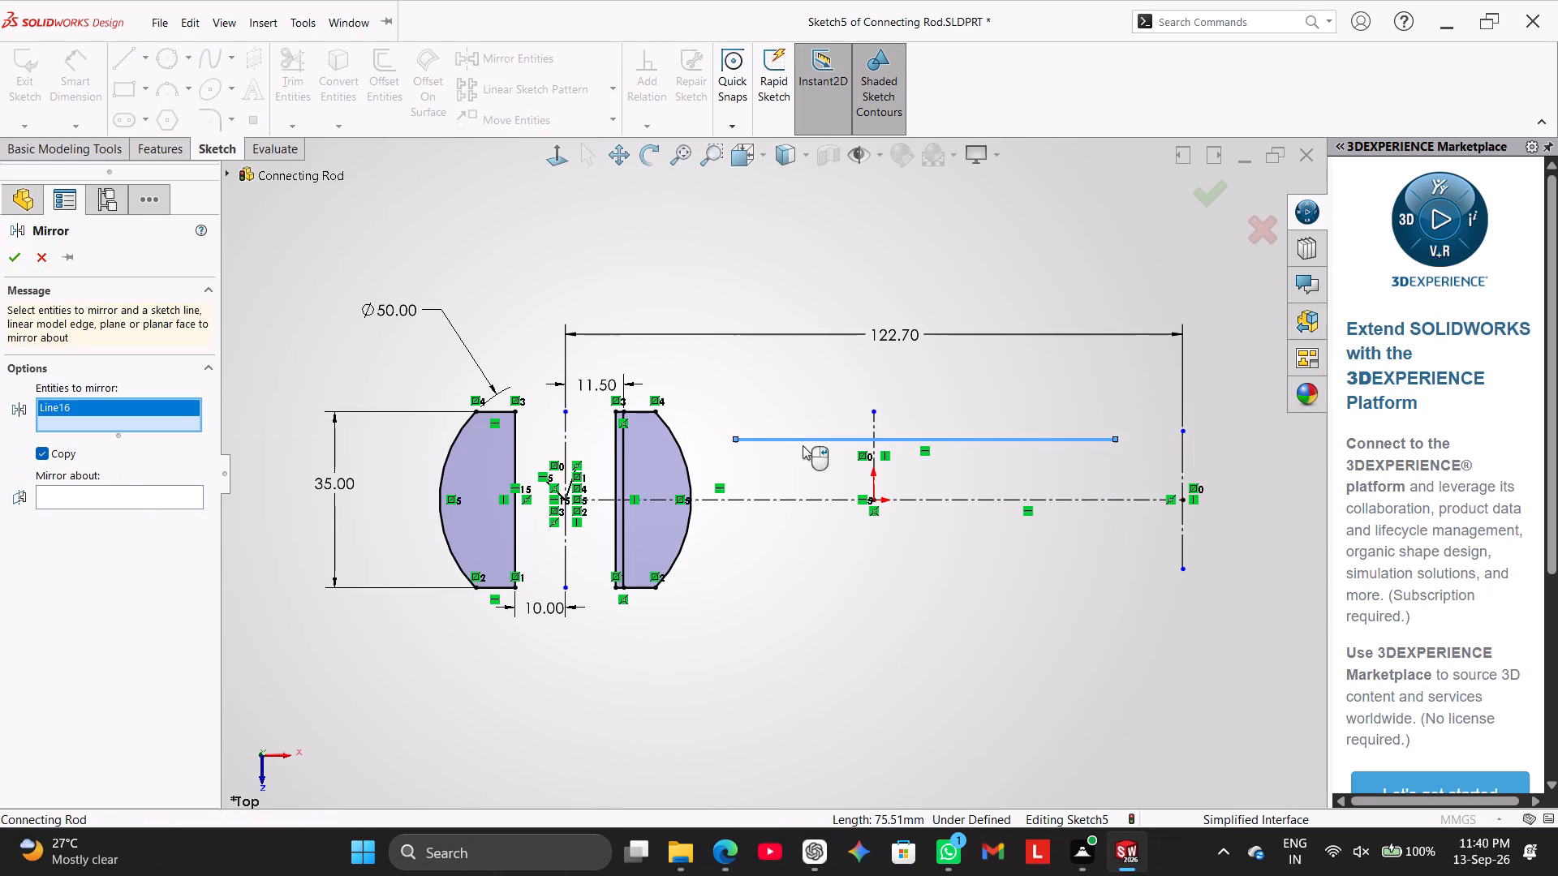
pyautogui.click(84, 498)
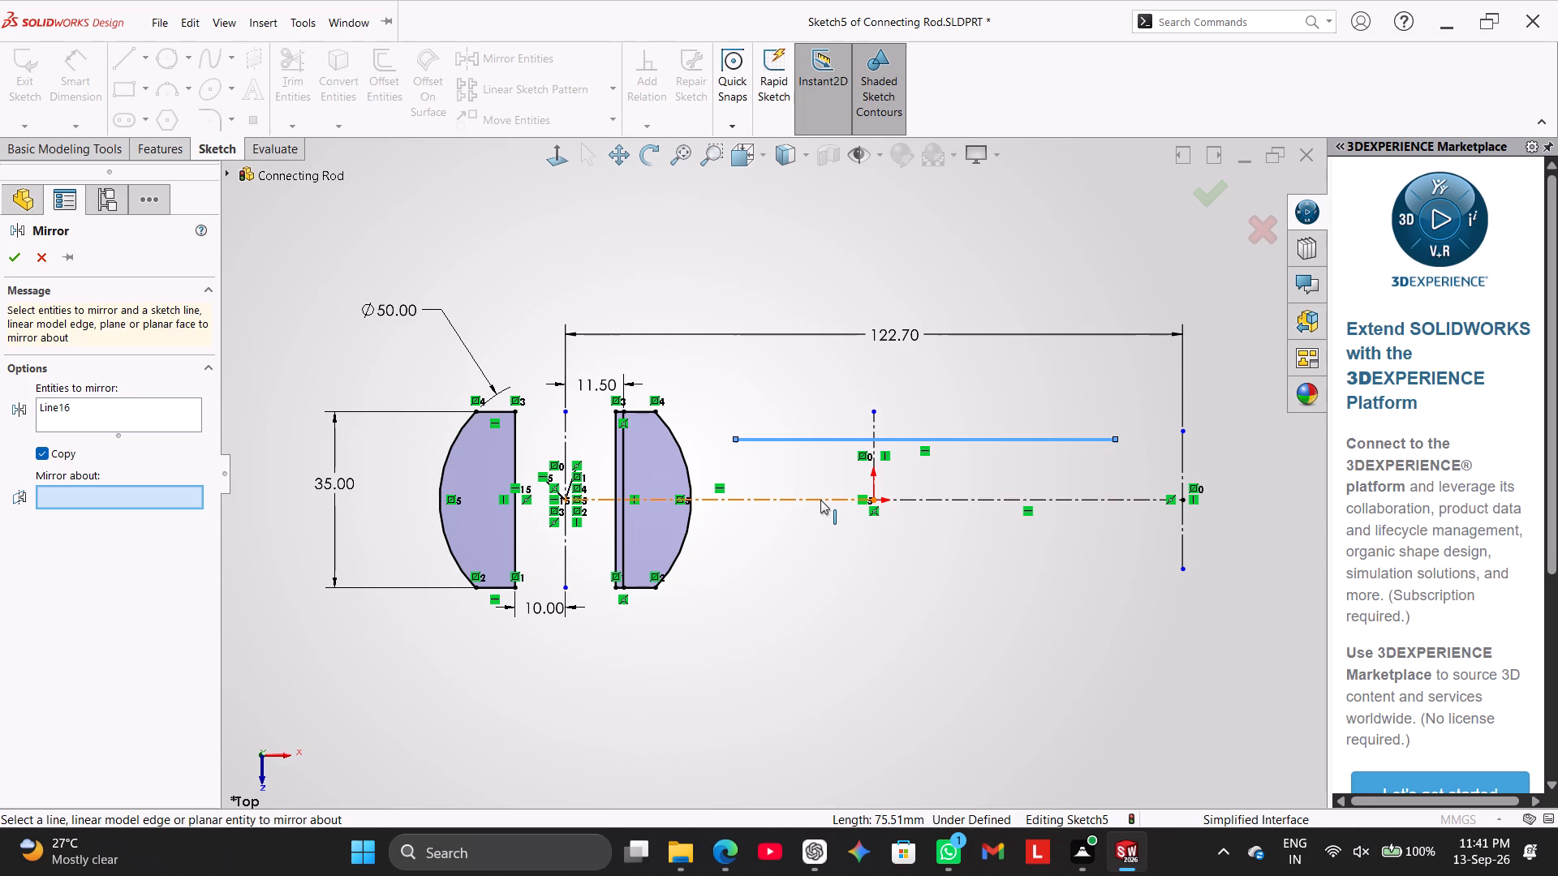
pyautogui.click(924, 496)
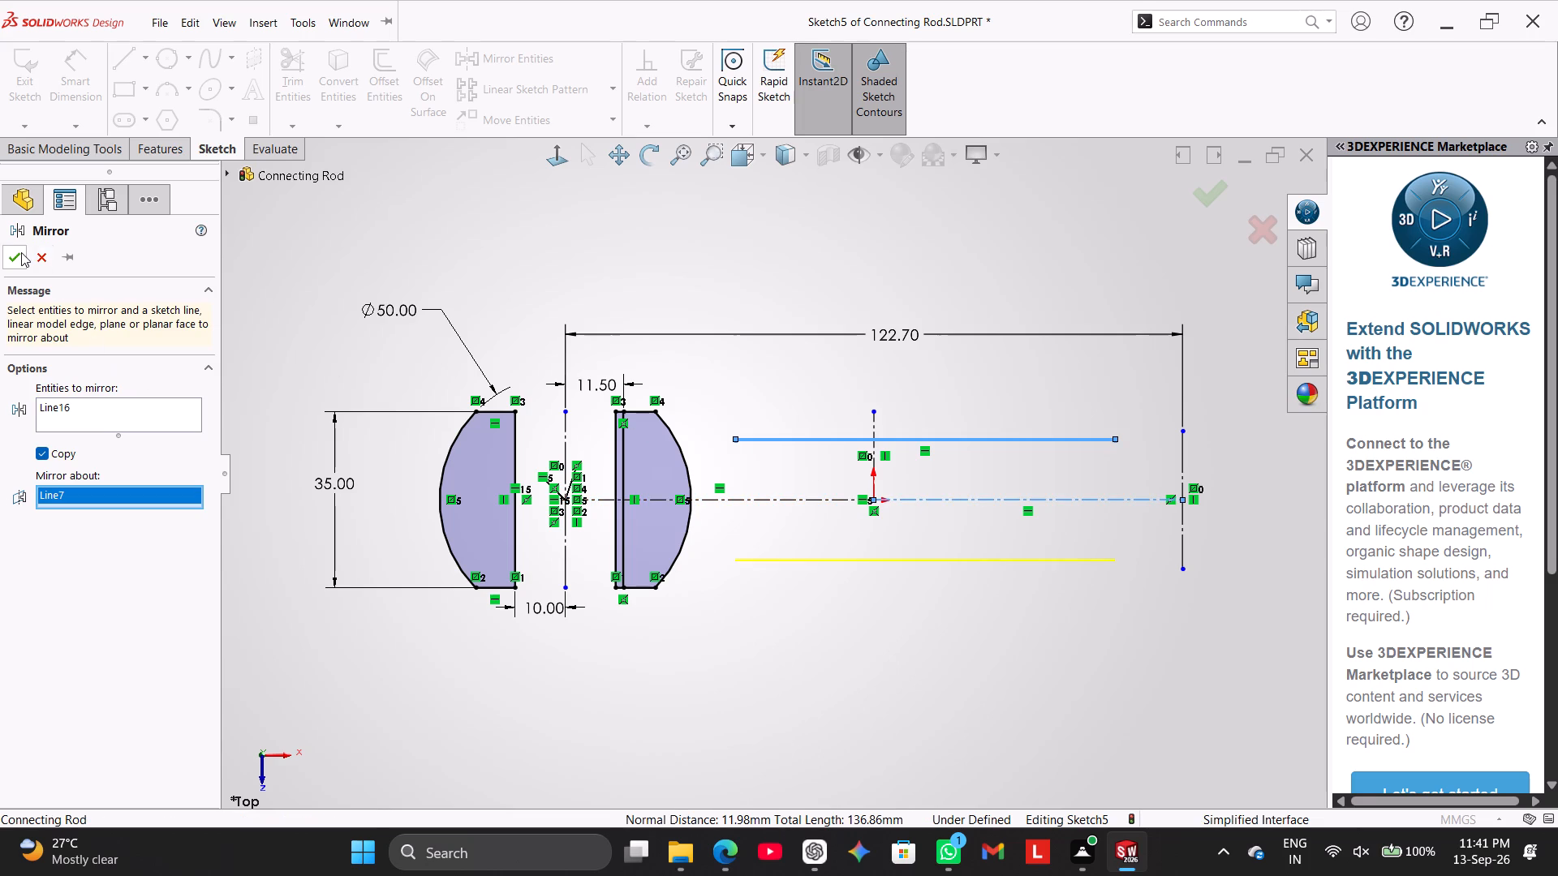
pyautogui.click(21, 252)
# Dimension the spacing between the two horizontal shank lines at 20 mm.
pyautogui.click(94, 80)
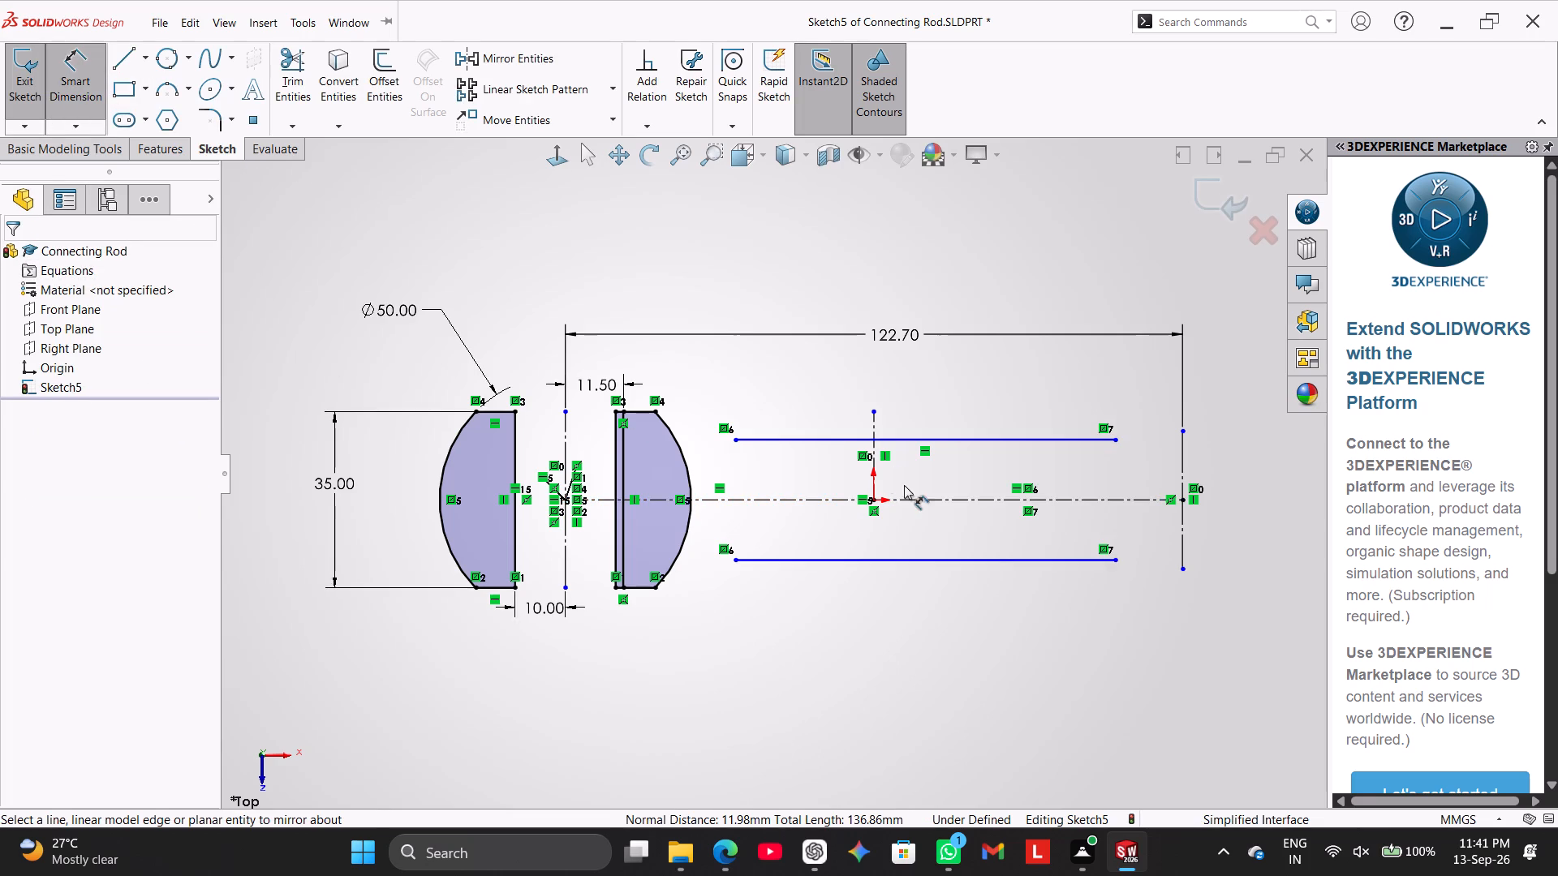
pyautogui.click(829, 441)
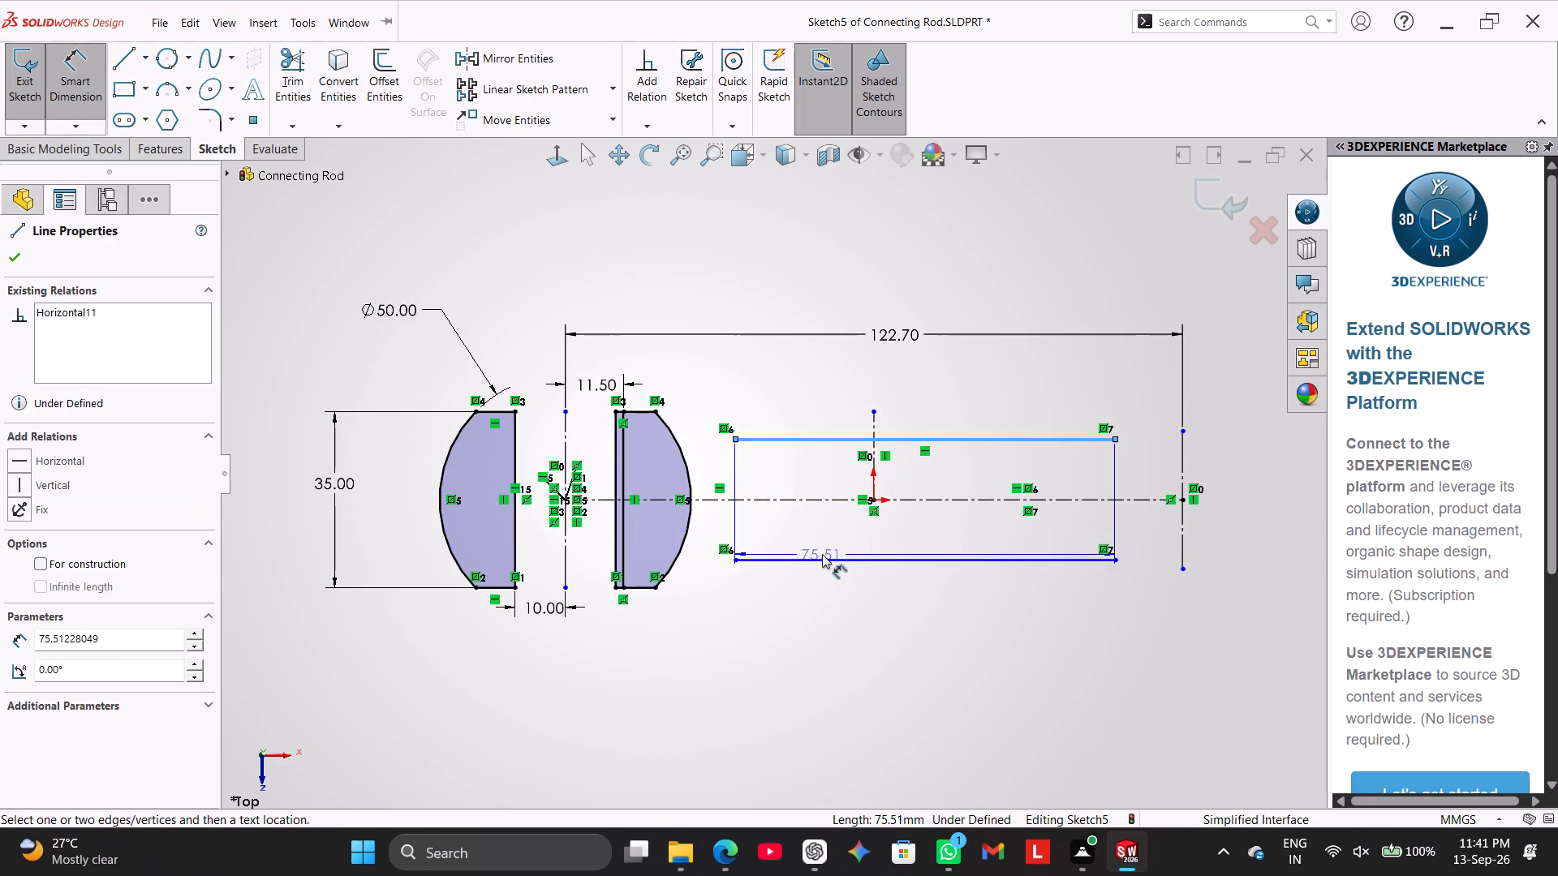
pyautogui.click(827, 559)
pyautogui.click(830, 493)
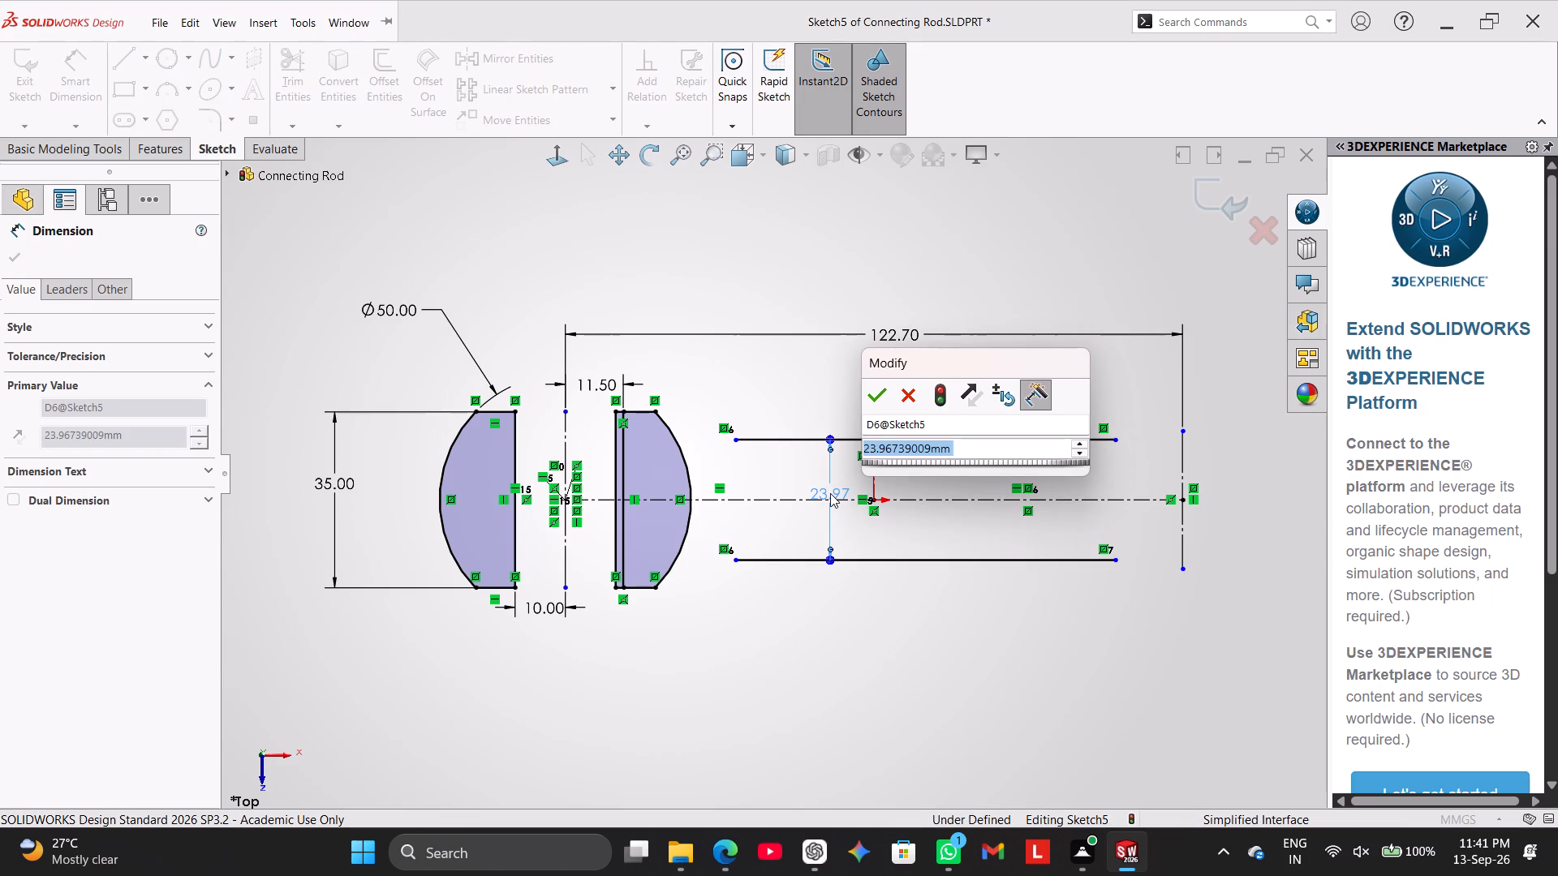
pyautogui.write('20')
pyautogui.press('Return')
pyautogui.click(905, 624)
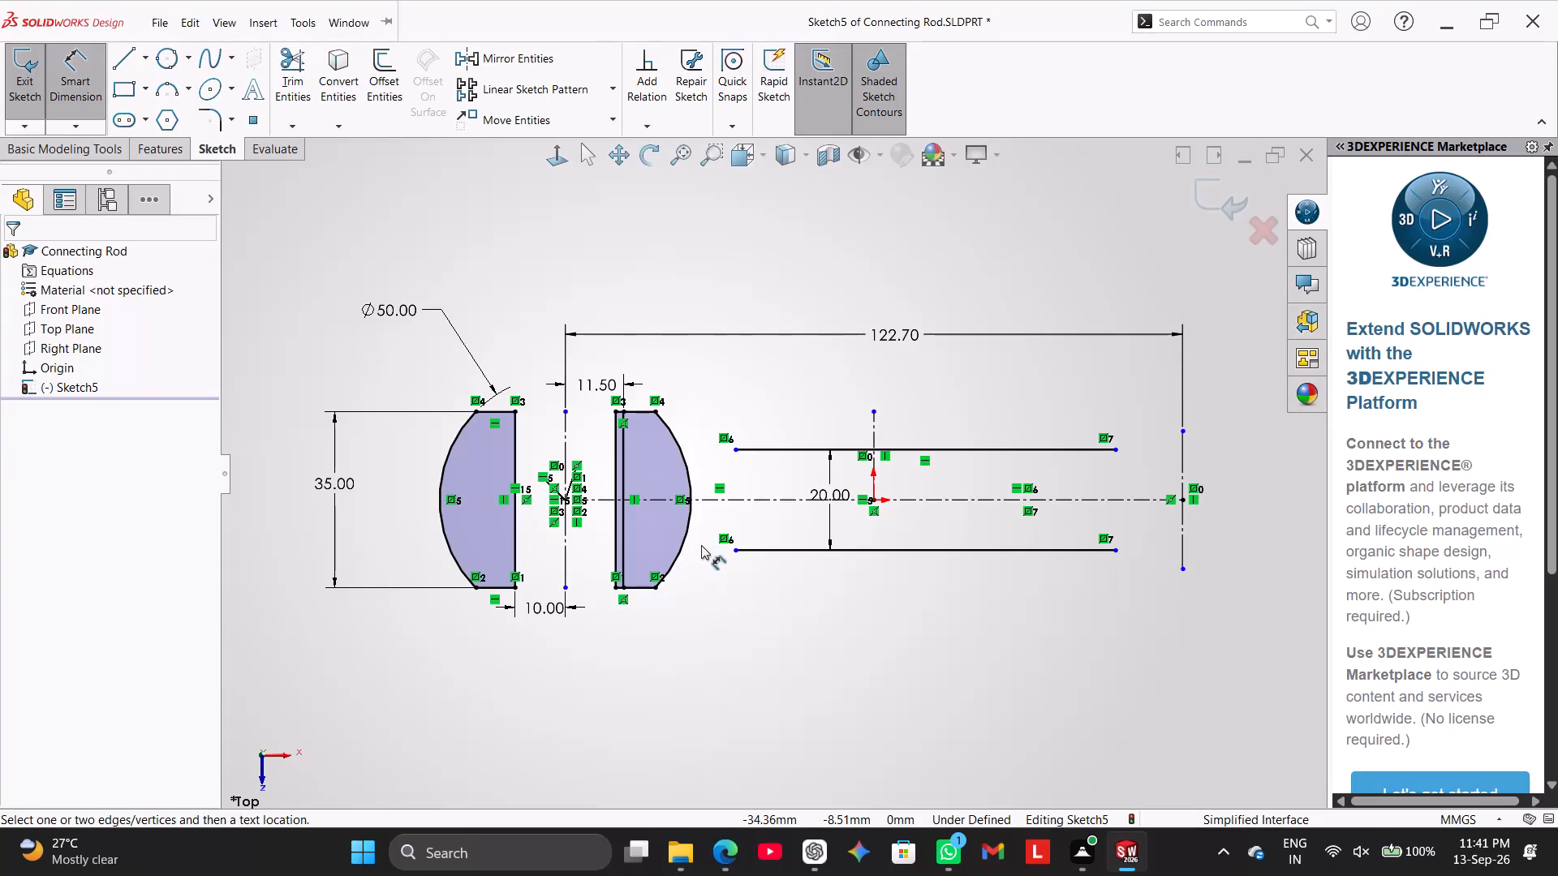
pyautogui.rightClick(405, 230)
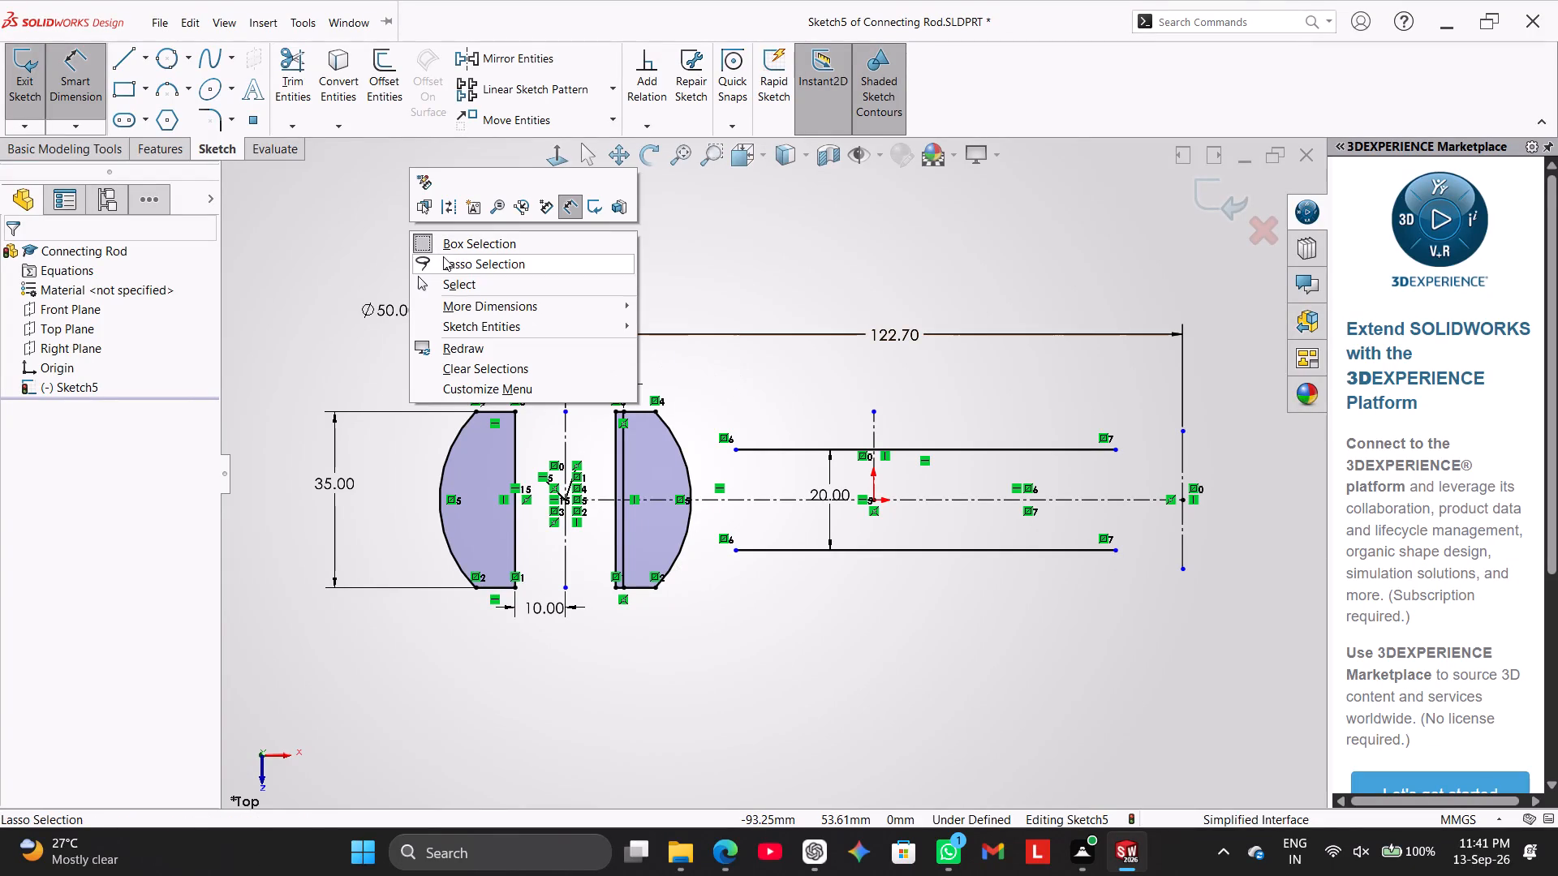
pyautogui.click(465, 289)
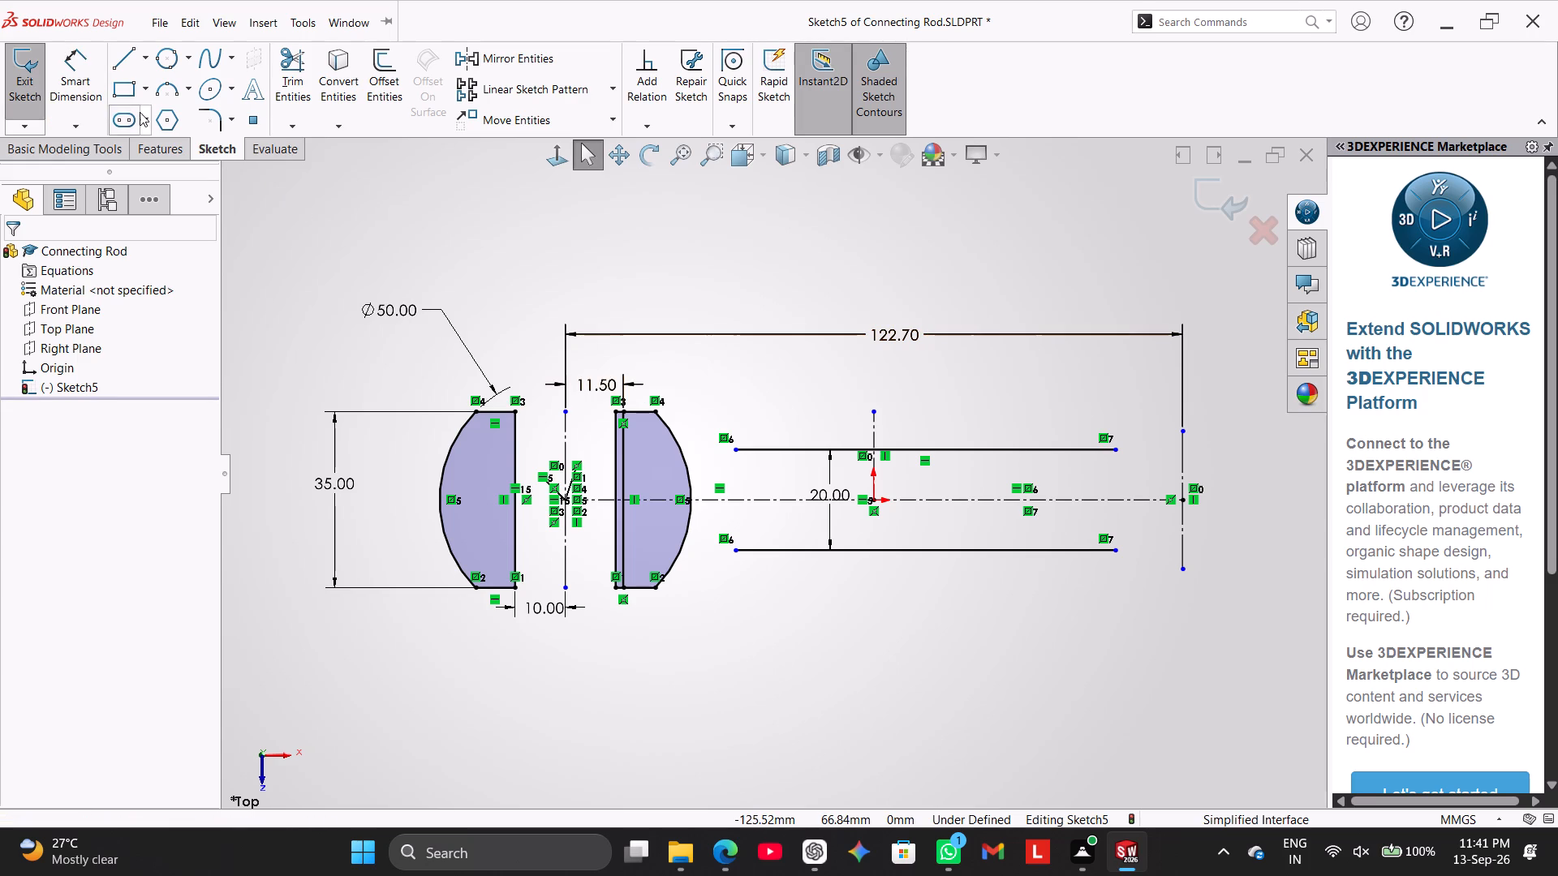
# Trim away the curved outer arc of the big-end profile on the shank side.
pyautogui.moveTo(299, 92); pyautogui.dragTo(308, 98)
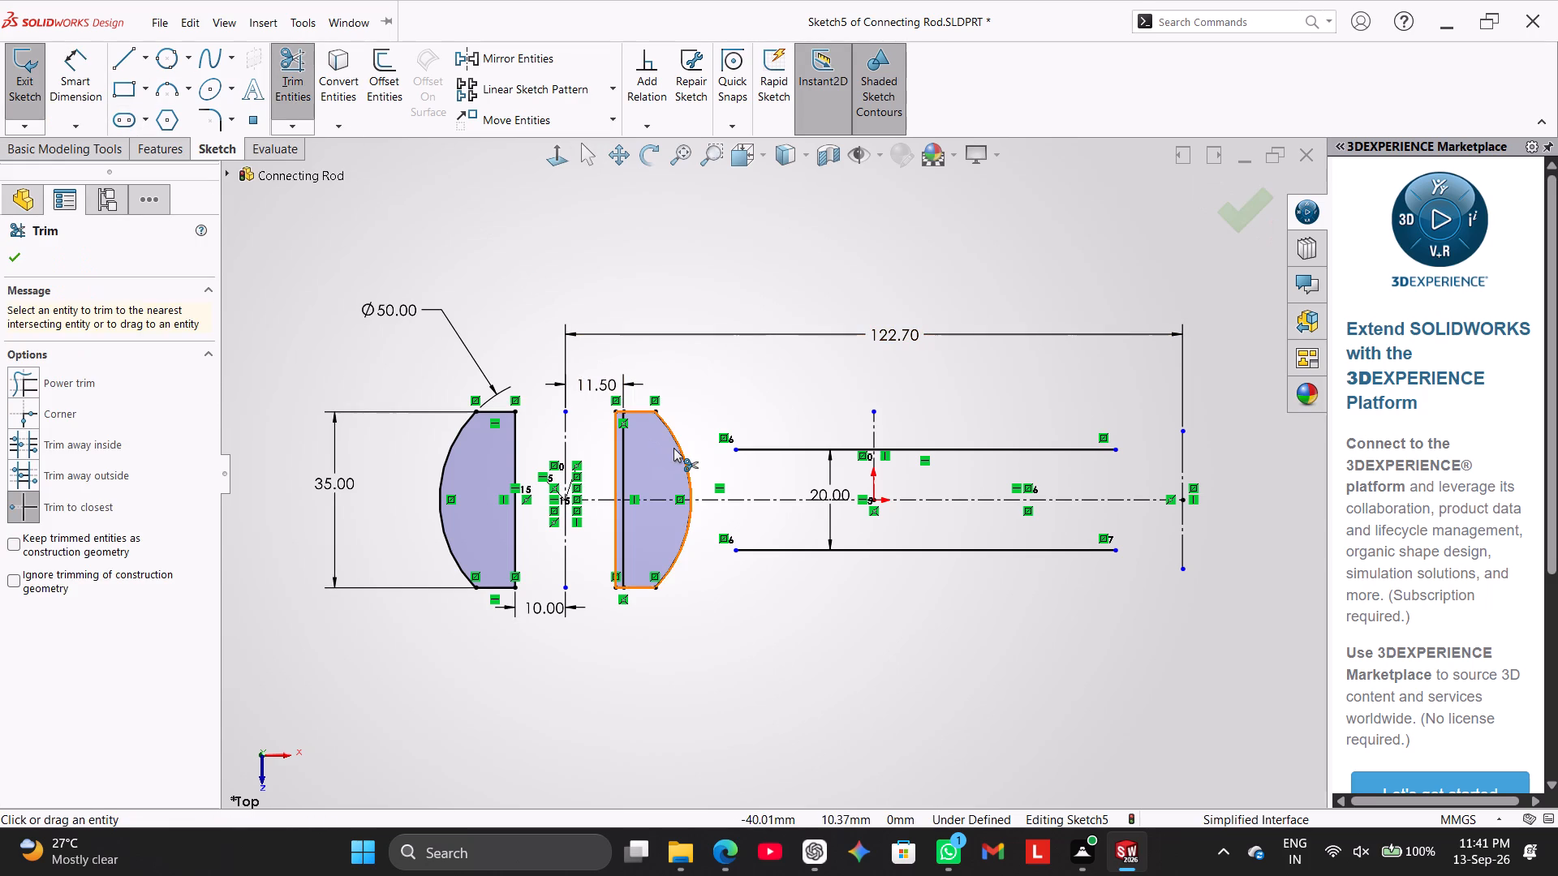
pyautogui.click(678, 448)
pyautogui.click(683, 537)
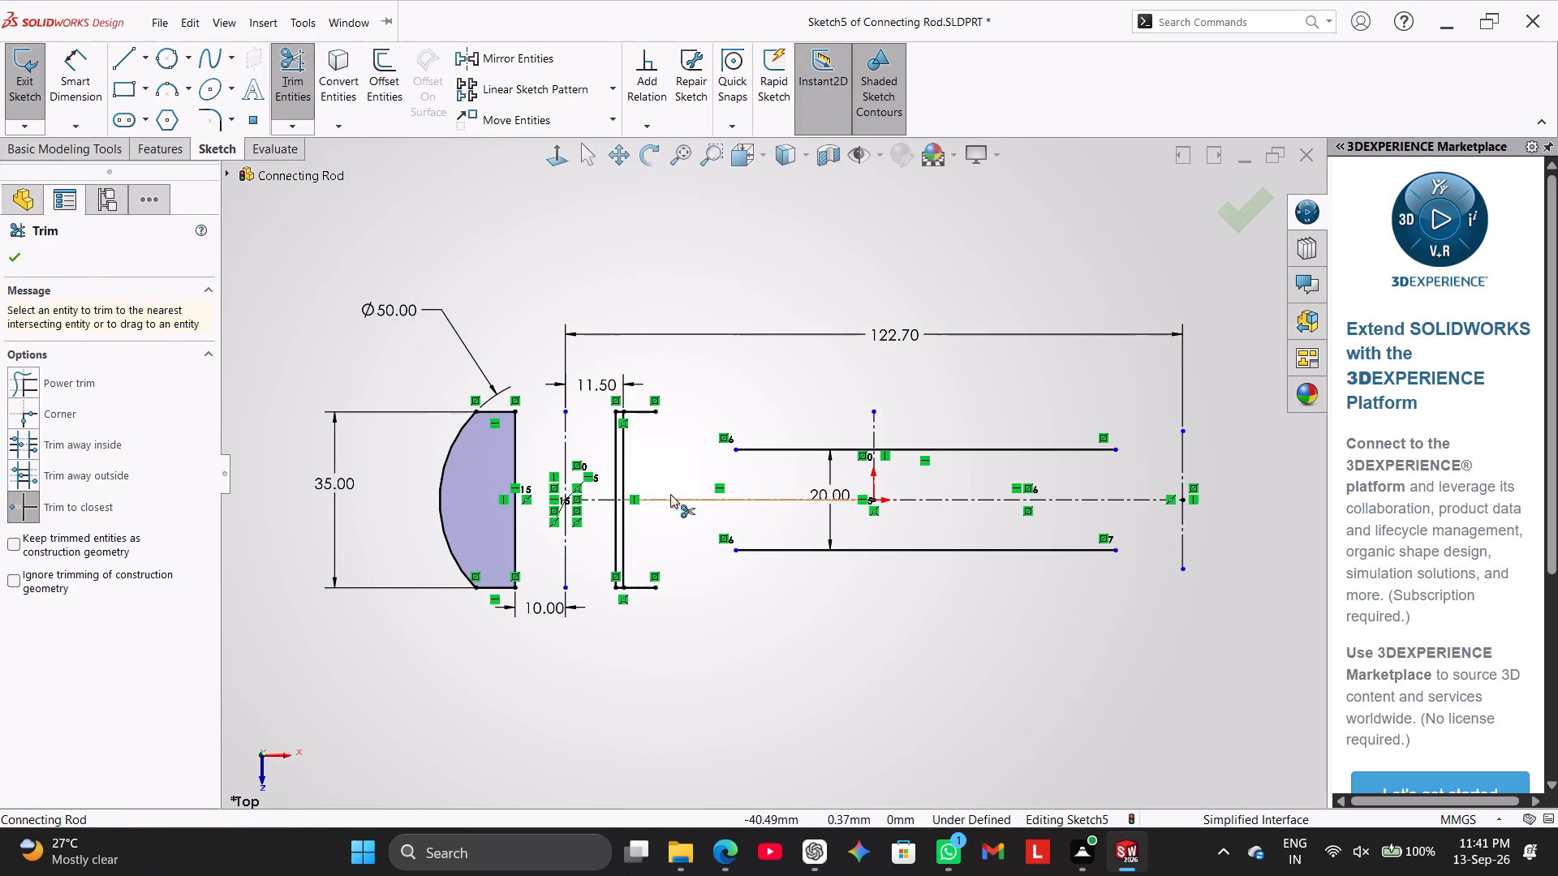
pyautogui.rightClick(648, 256)
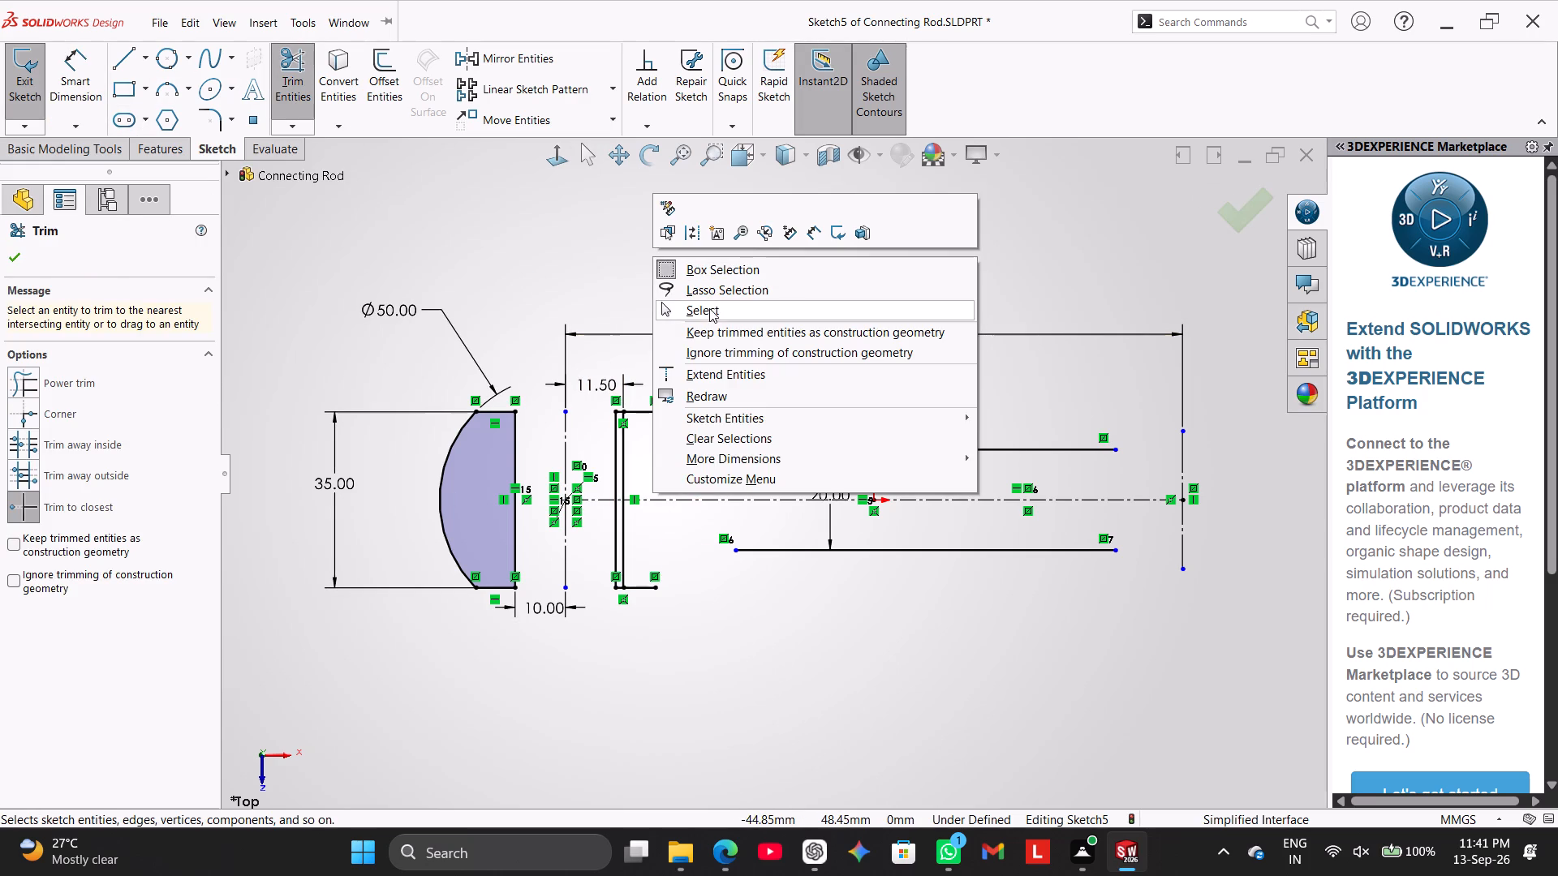
pyautogui.click(707, 307)
# Sketch a perimeter circle about 18 mm in diameter through the big-end edge's upper endpoint, tangent to the upper shank line at its end.
pyautogui.click(175, 54)
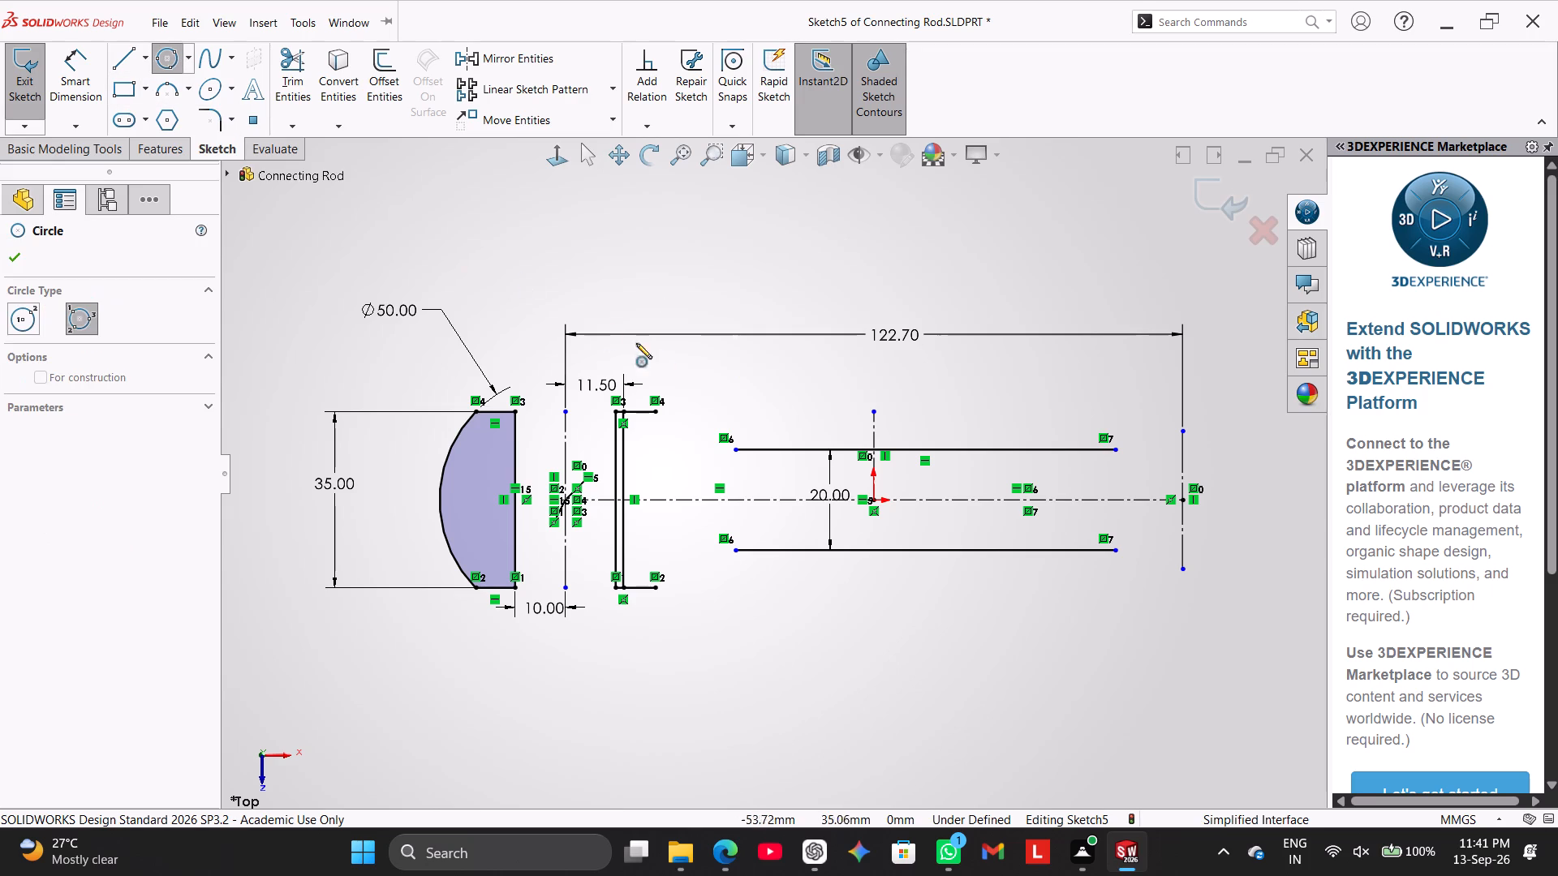
pyautogui.click(657, 410)
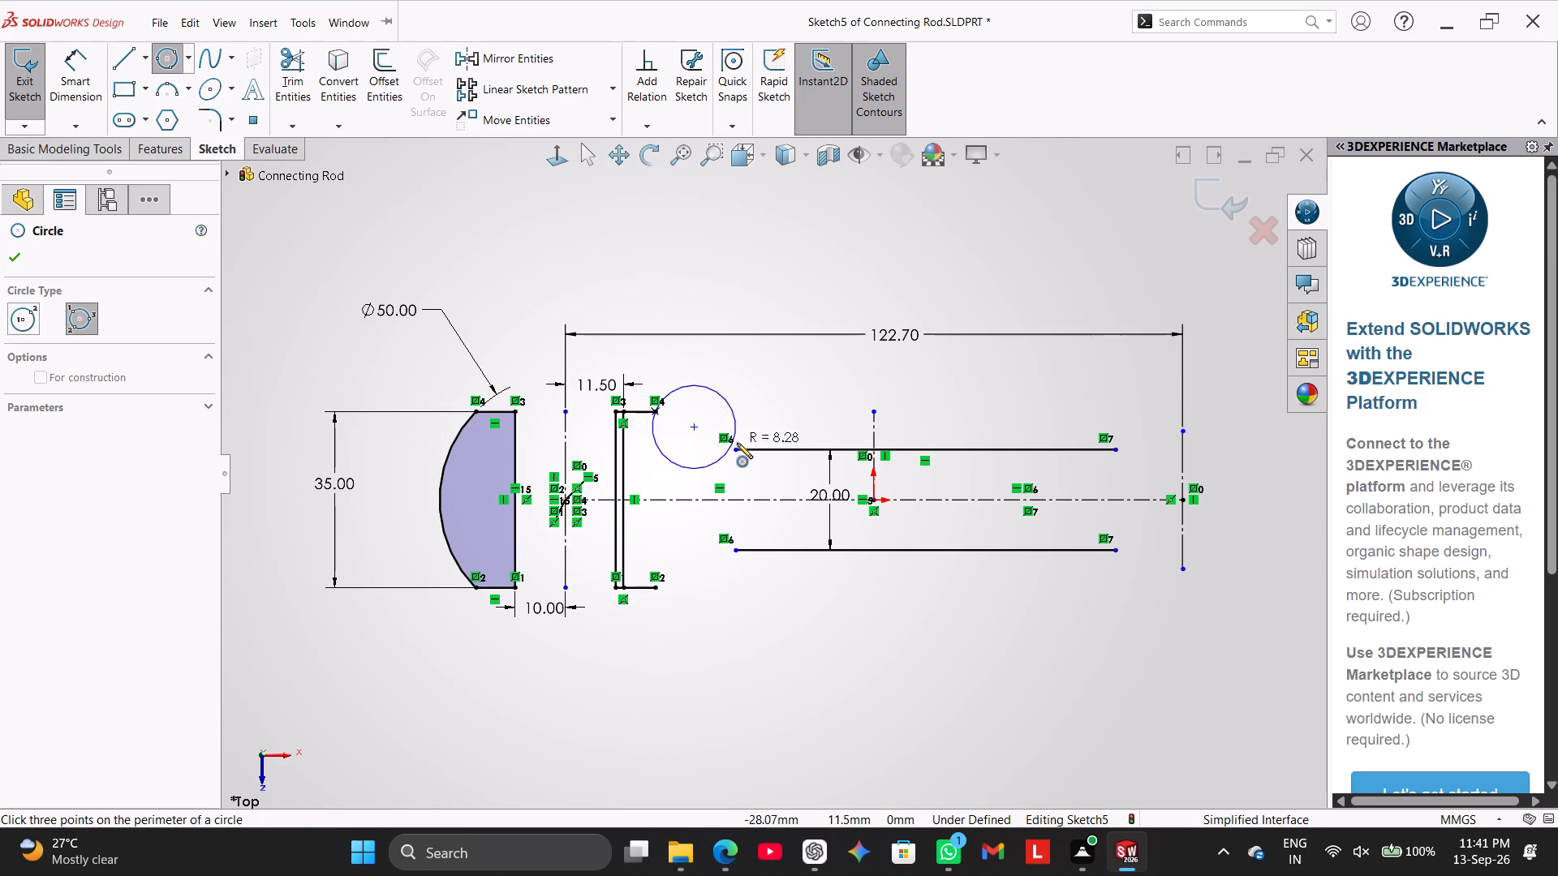
pyautogui.click(738, 445)
pyautogui.rightClick(733, 395)
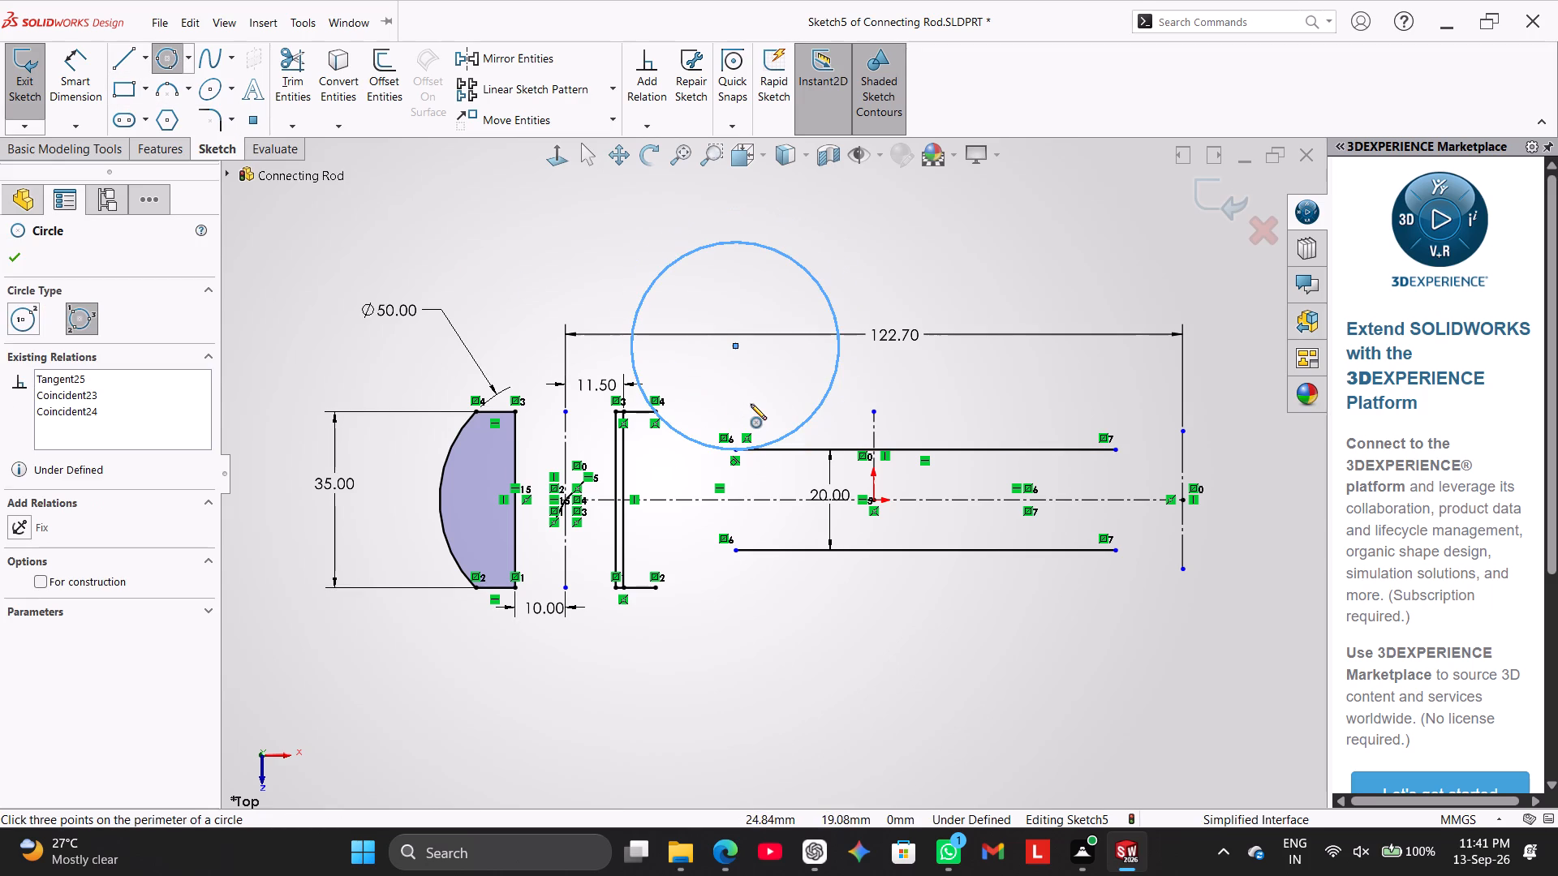
pyautogui.rightClick(736, 377)
pyautogui.click(770, 391)
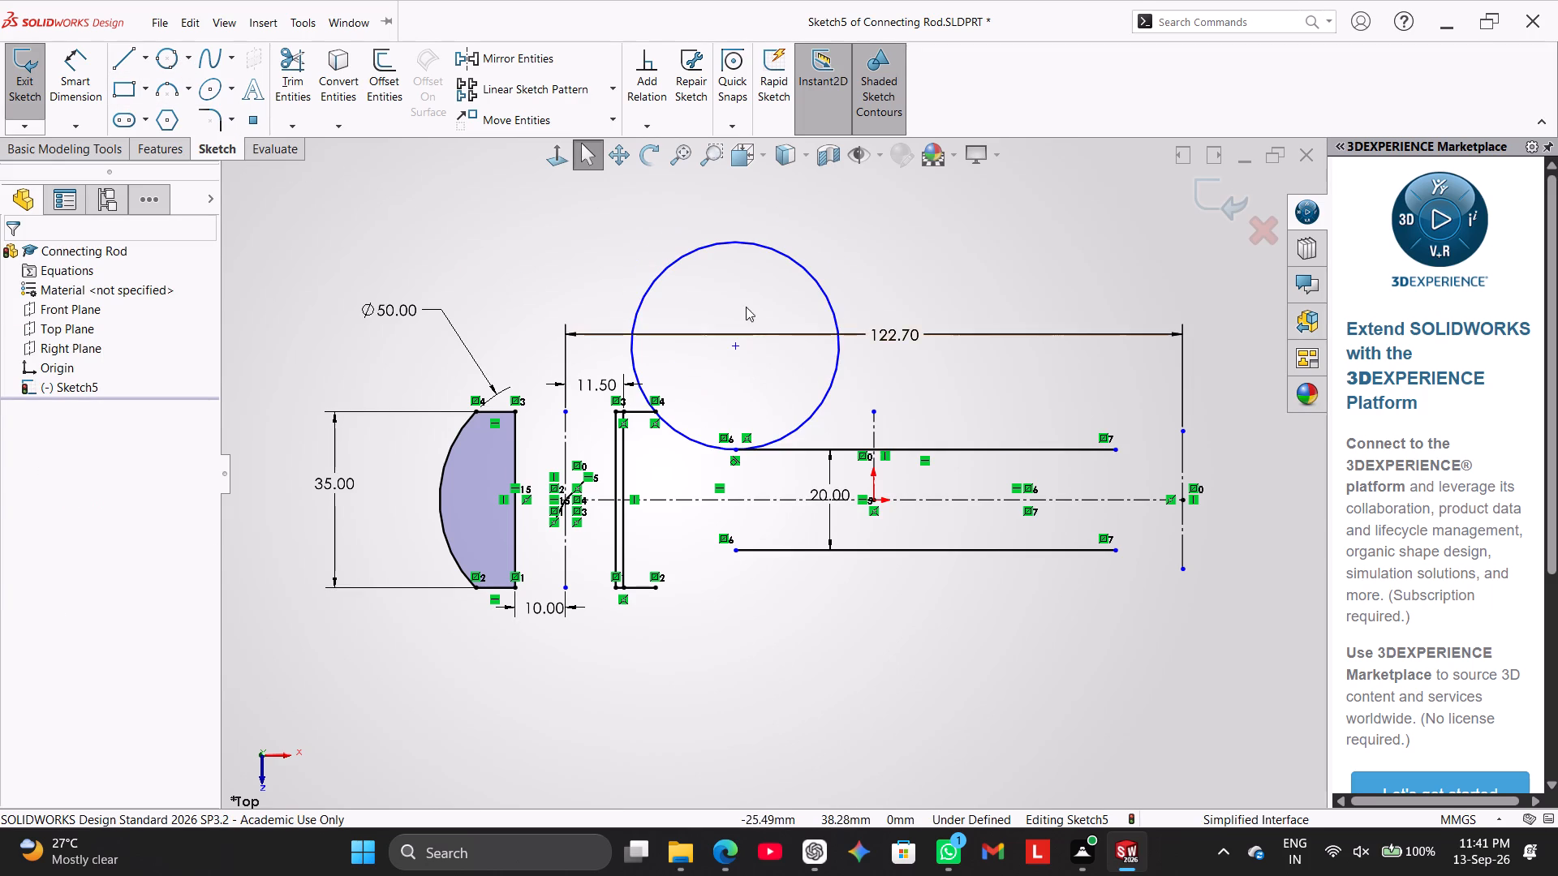
pyautogui.scroll(-5, 798, 377)
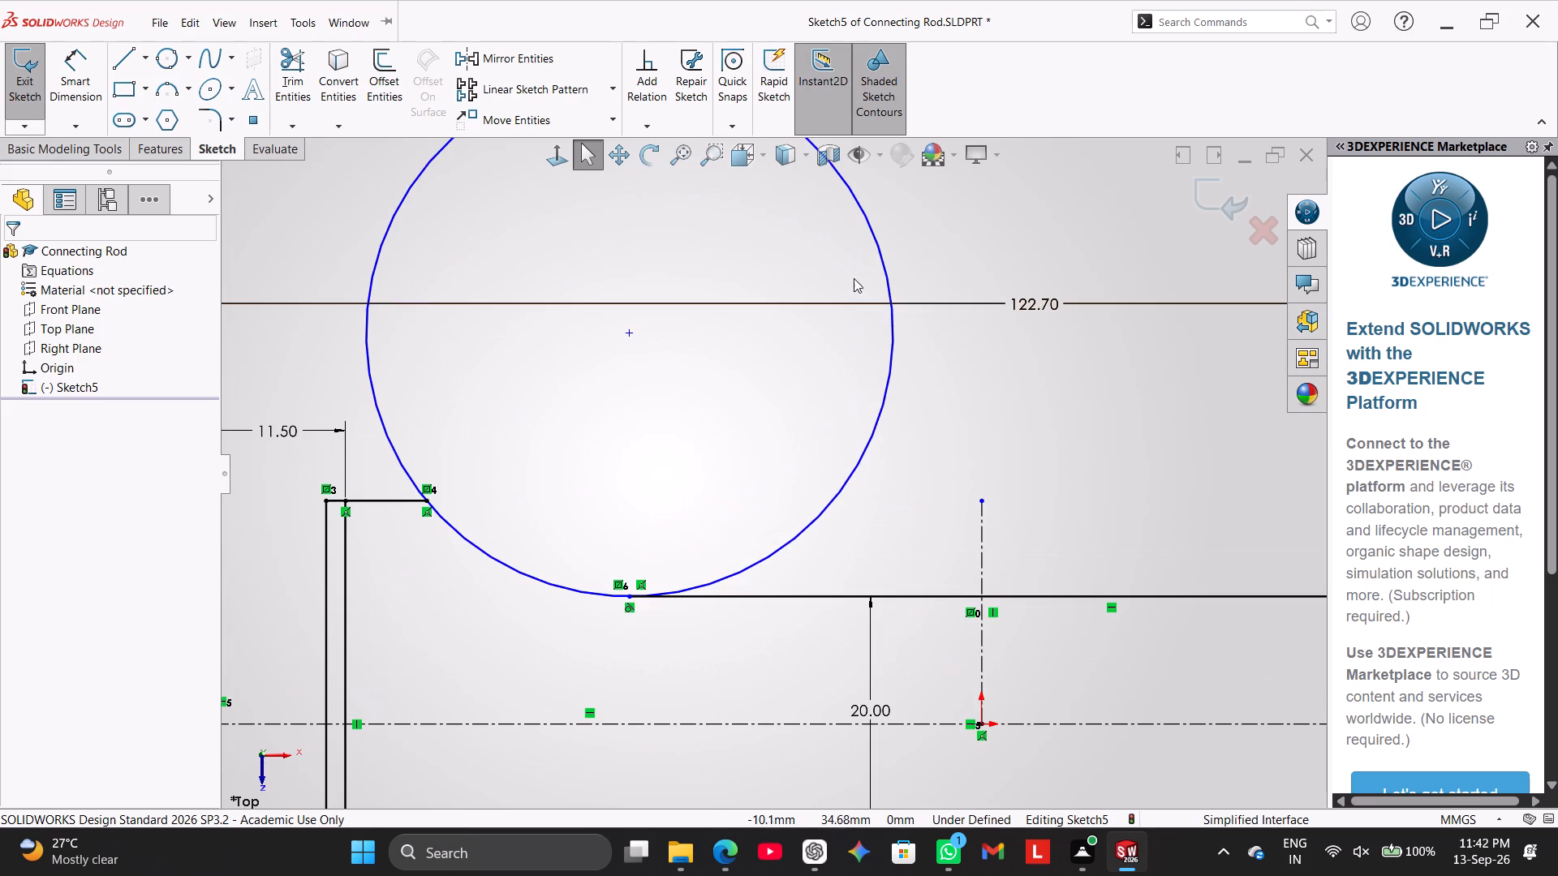
pyautogui.moveTo(872, 237); pyautogui.dragTo(744, 324)
pyautogui.scroll(3, 800, 418)
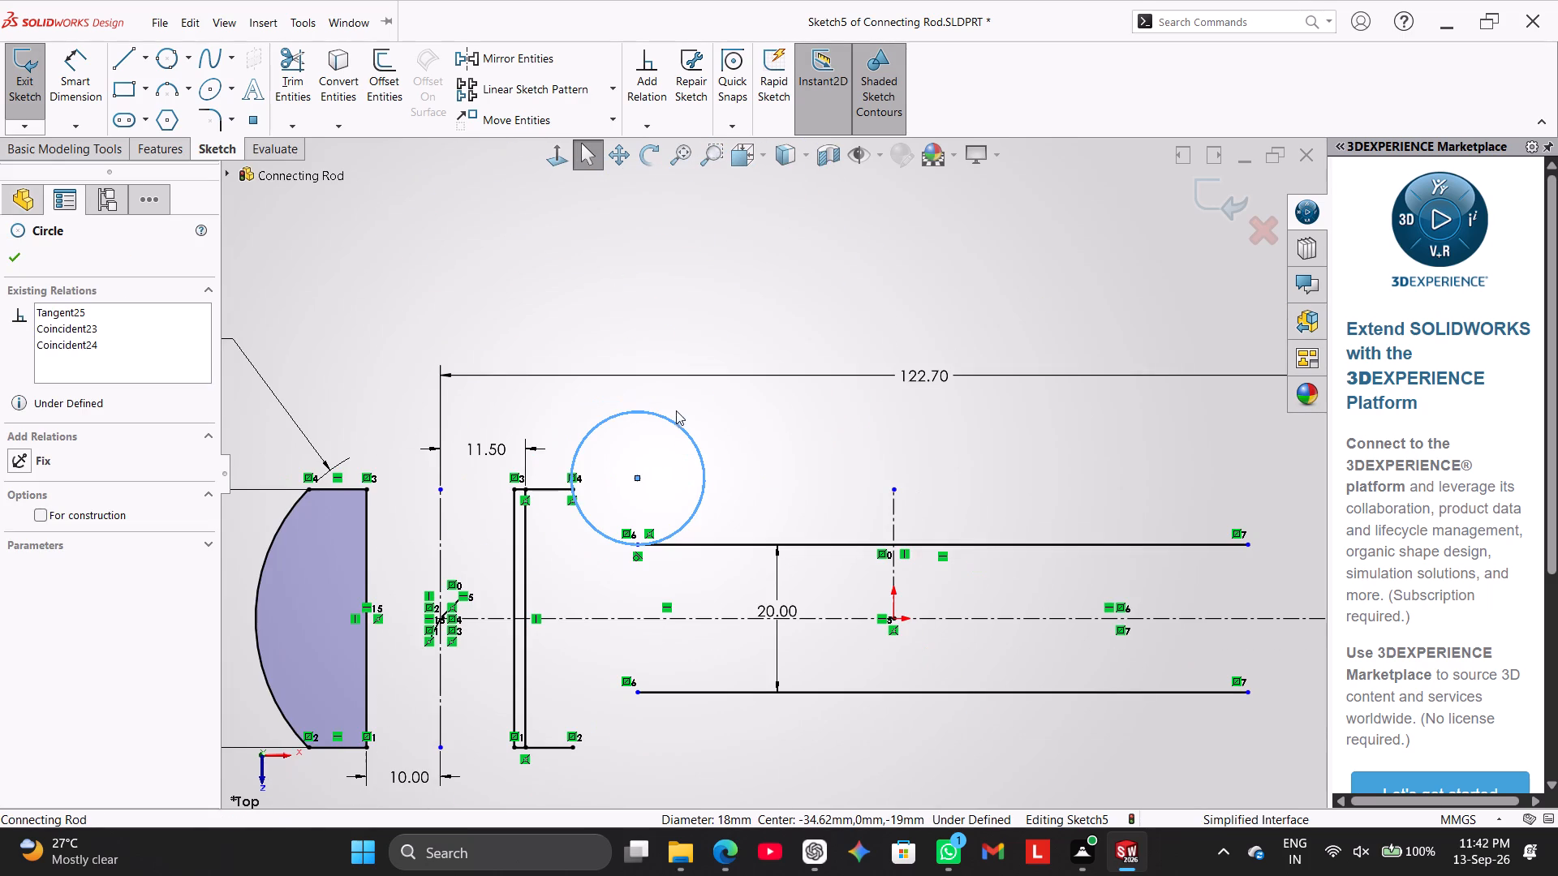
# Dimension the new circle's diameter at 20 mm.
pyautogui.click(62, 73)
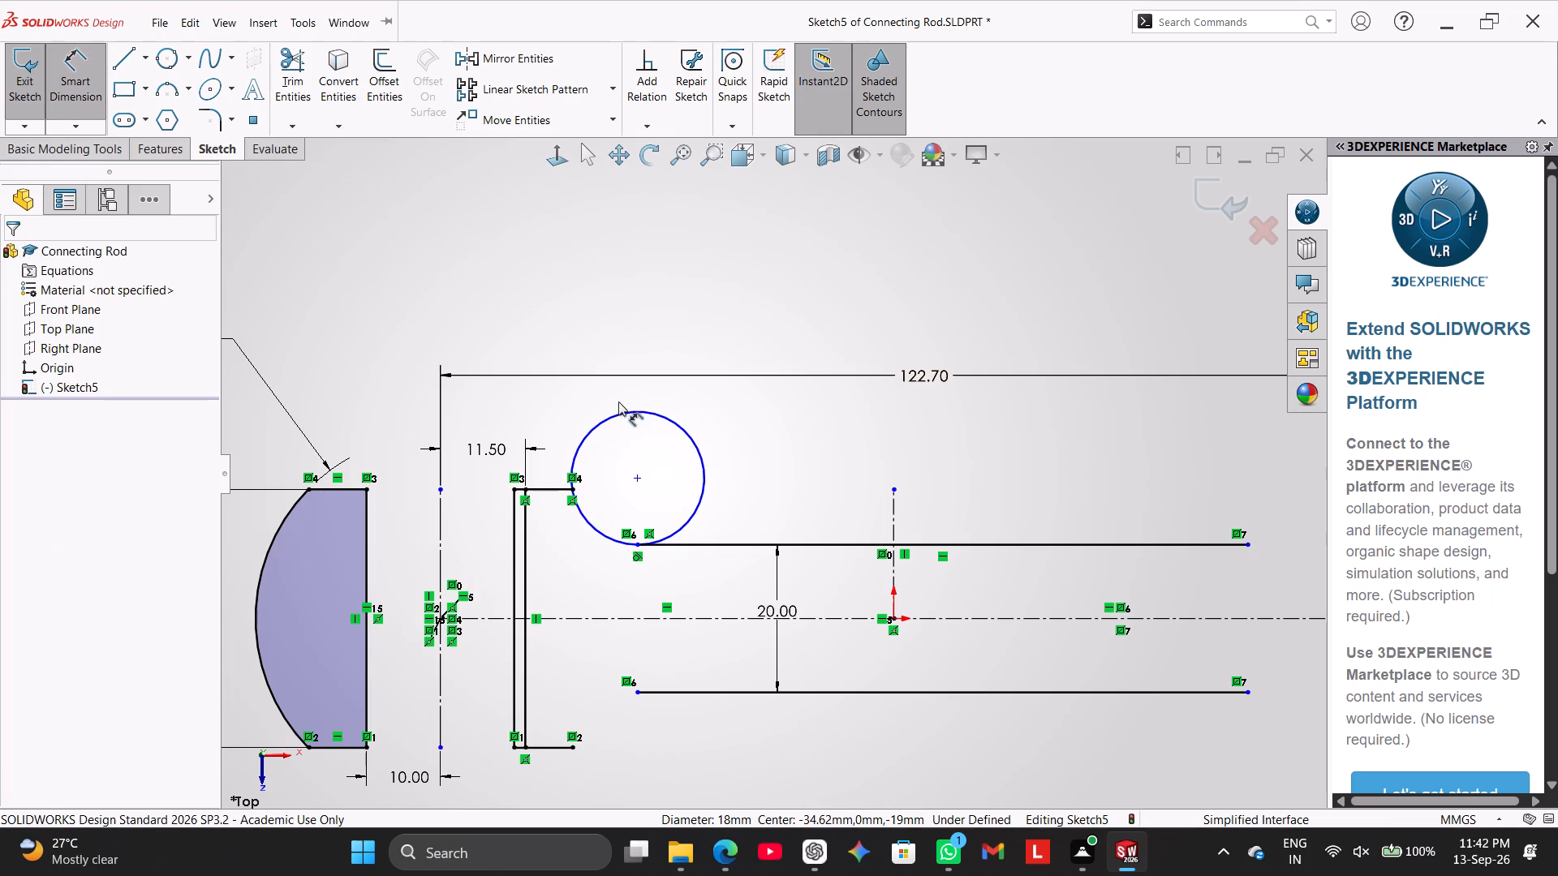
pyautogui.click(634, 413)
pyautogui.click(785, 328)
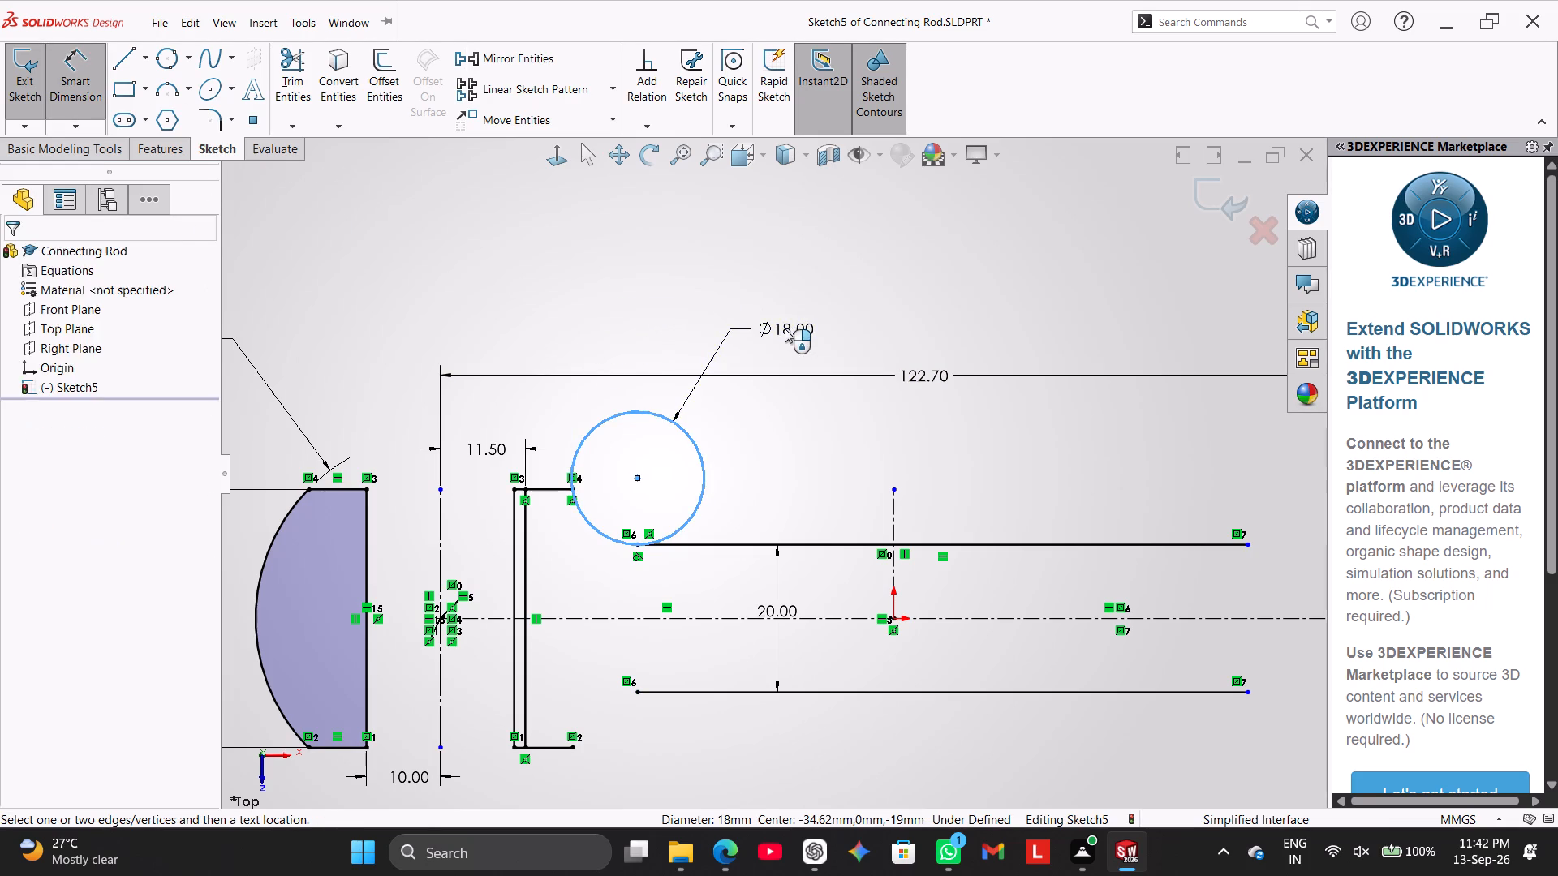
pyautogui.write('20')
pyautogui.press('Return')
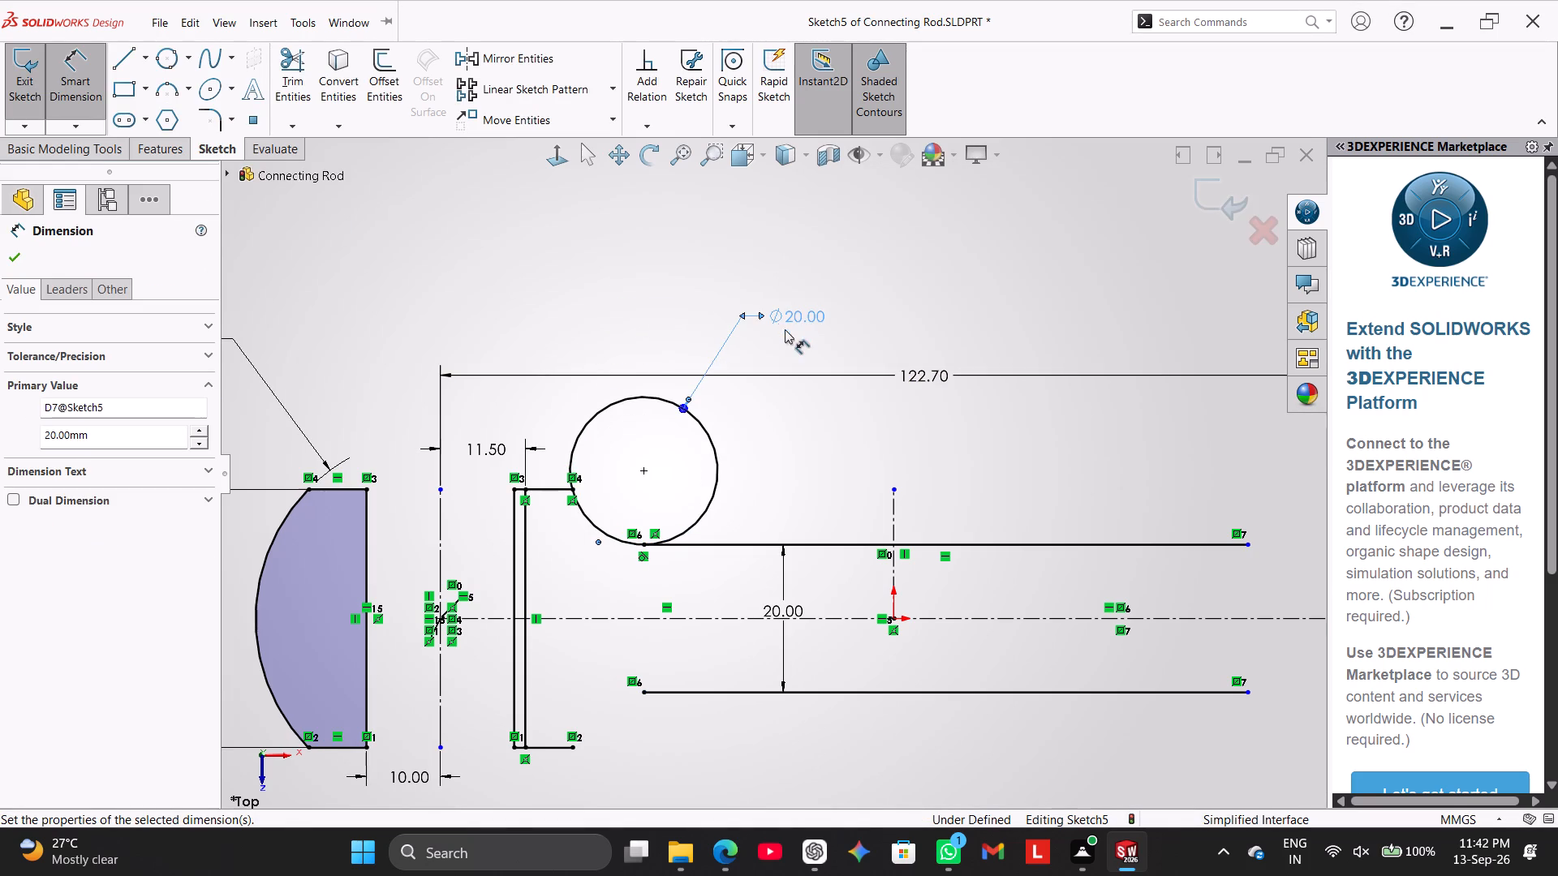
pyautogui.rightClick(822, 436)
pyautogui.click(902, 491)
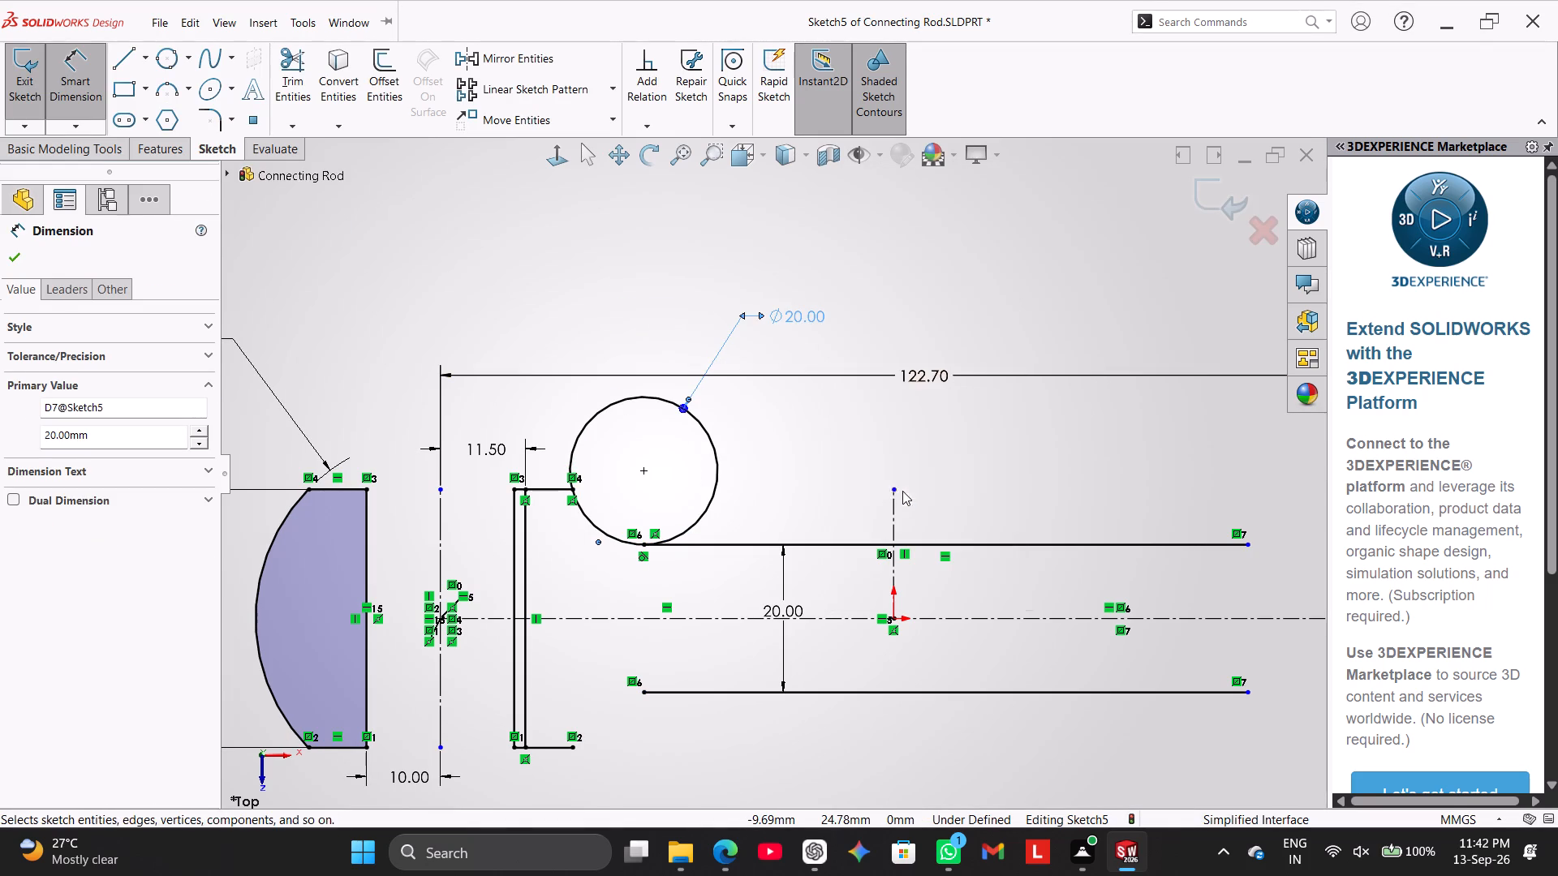
# Trim the circle down to the short arc joining the big-end edge to the upper shank line.
pyautogui.click(302, 88)
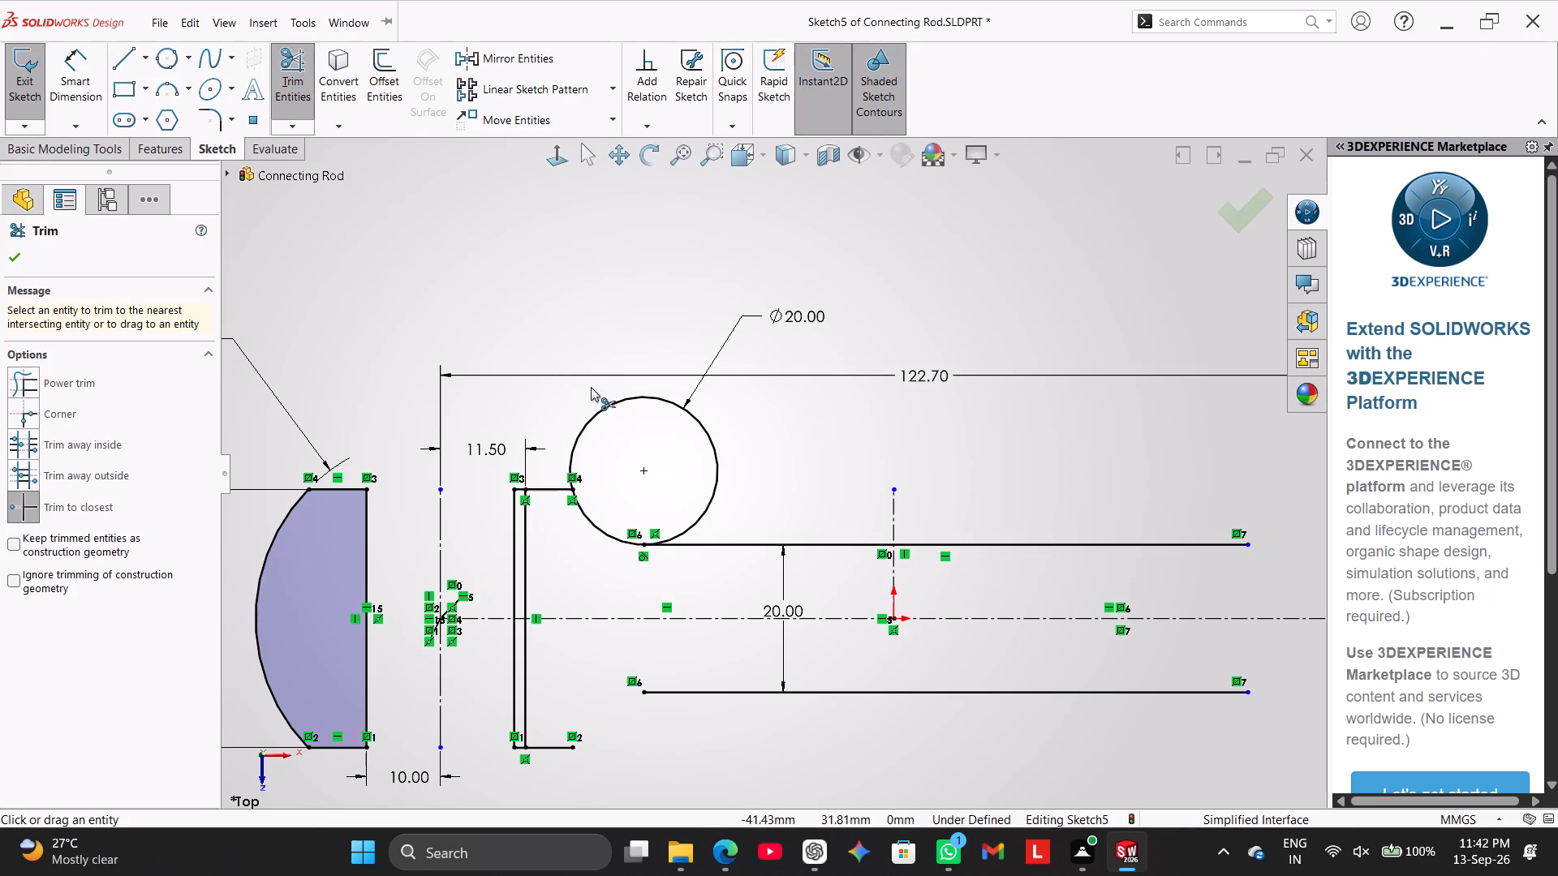
pyautogui.click(614, 402)
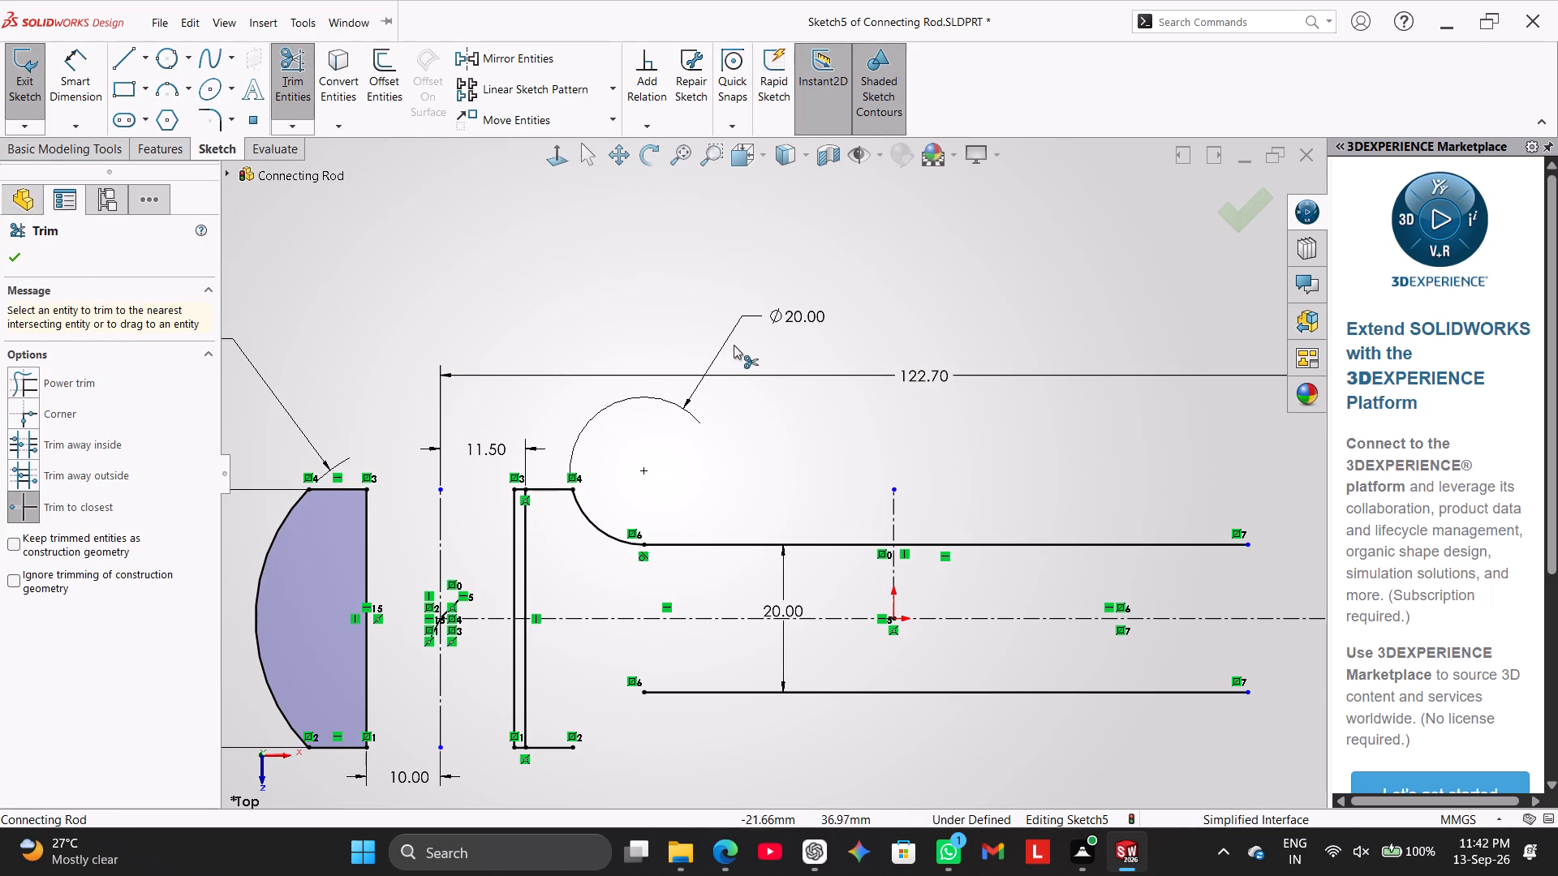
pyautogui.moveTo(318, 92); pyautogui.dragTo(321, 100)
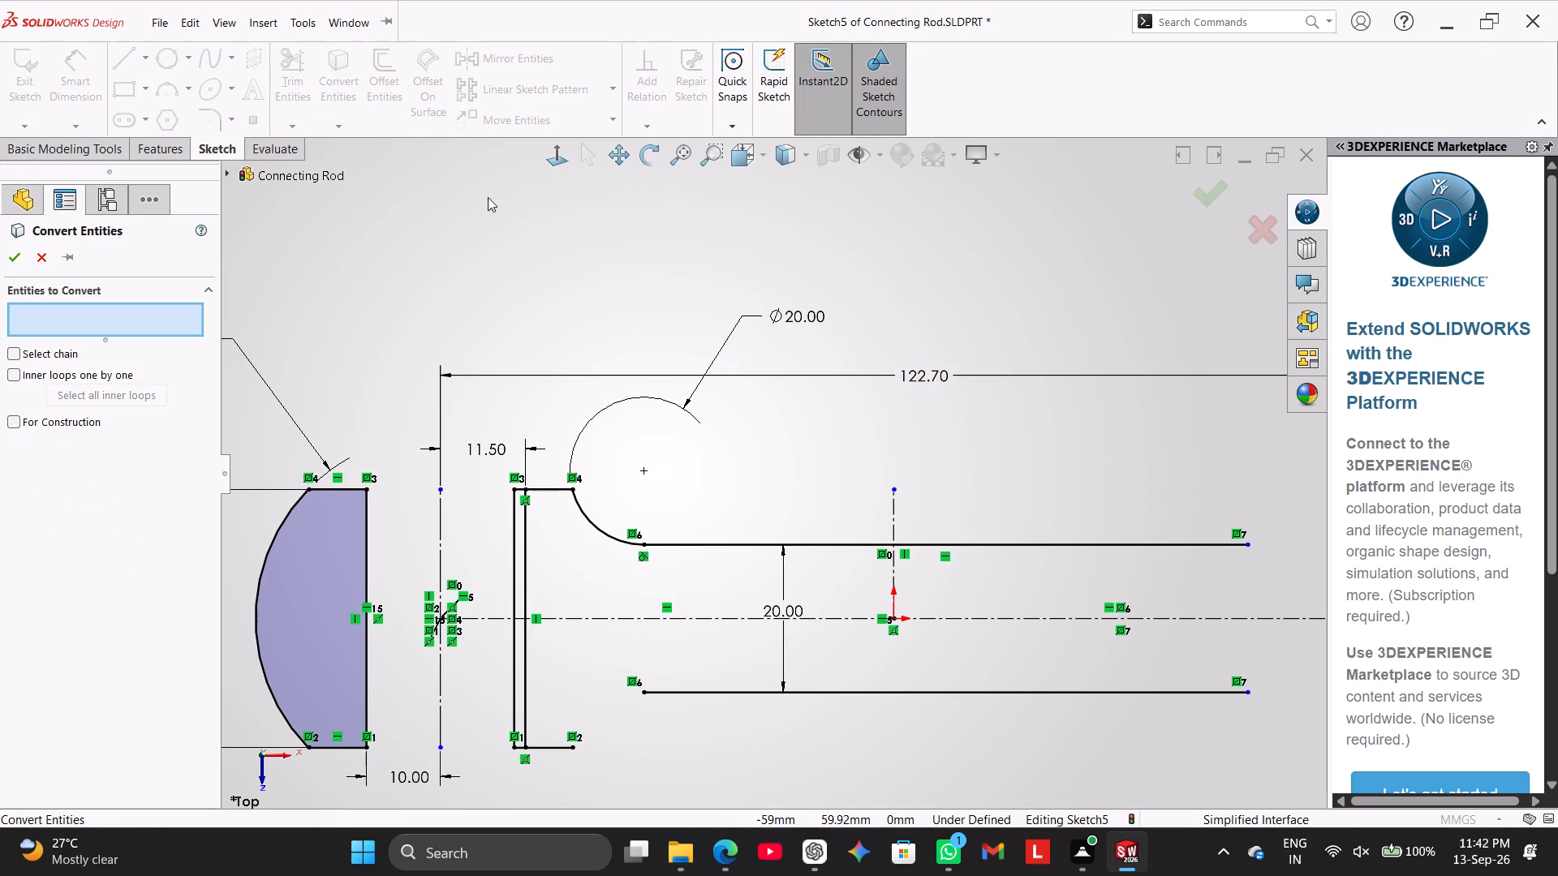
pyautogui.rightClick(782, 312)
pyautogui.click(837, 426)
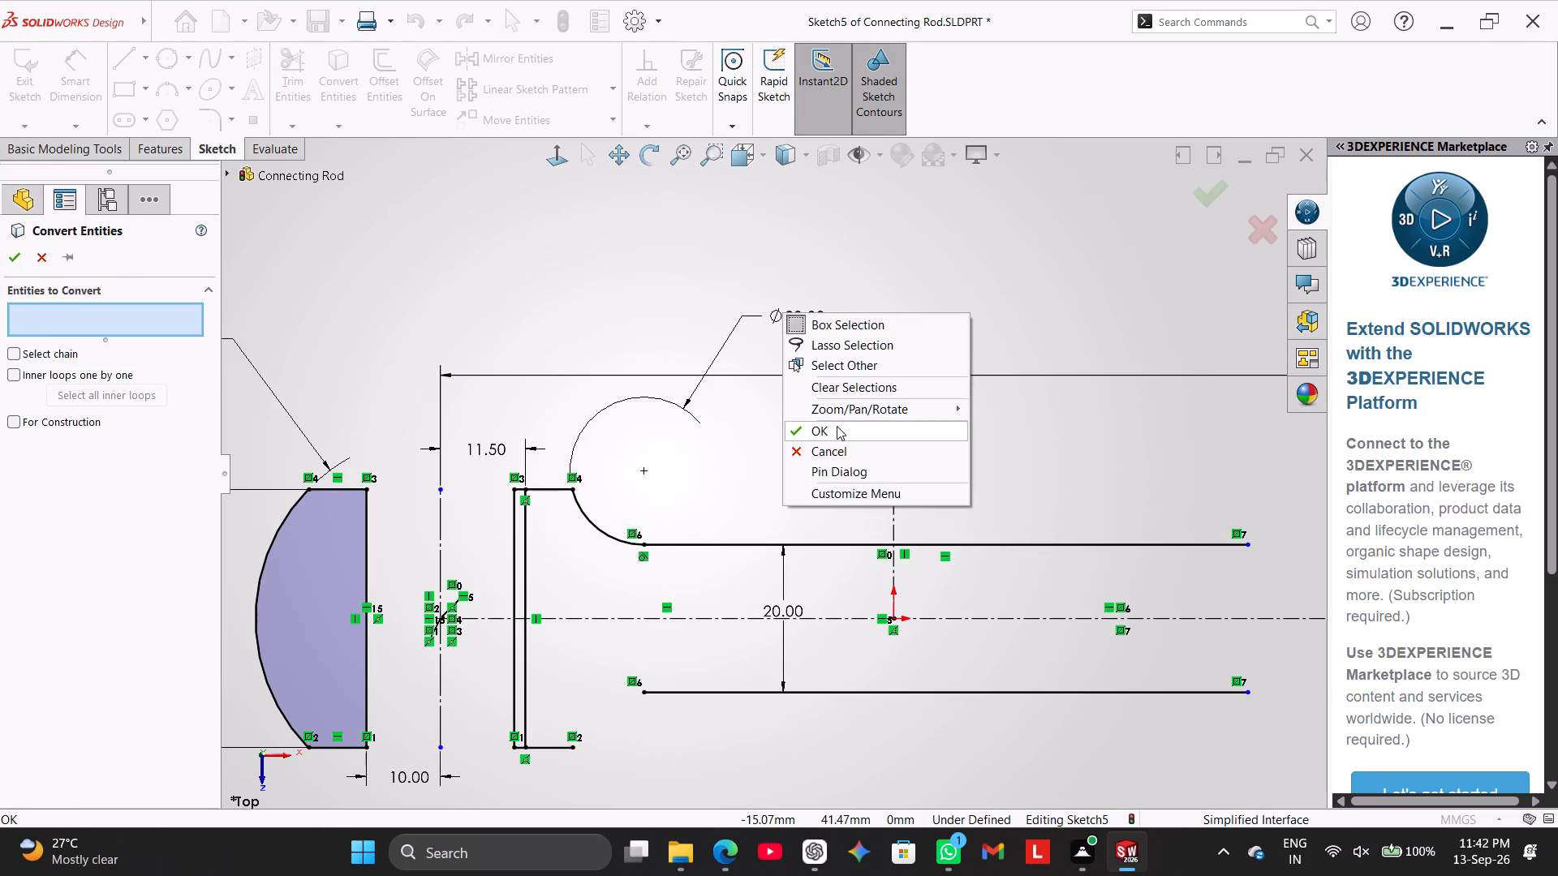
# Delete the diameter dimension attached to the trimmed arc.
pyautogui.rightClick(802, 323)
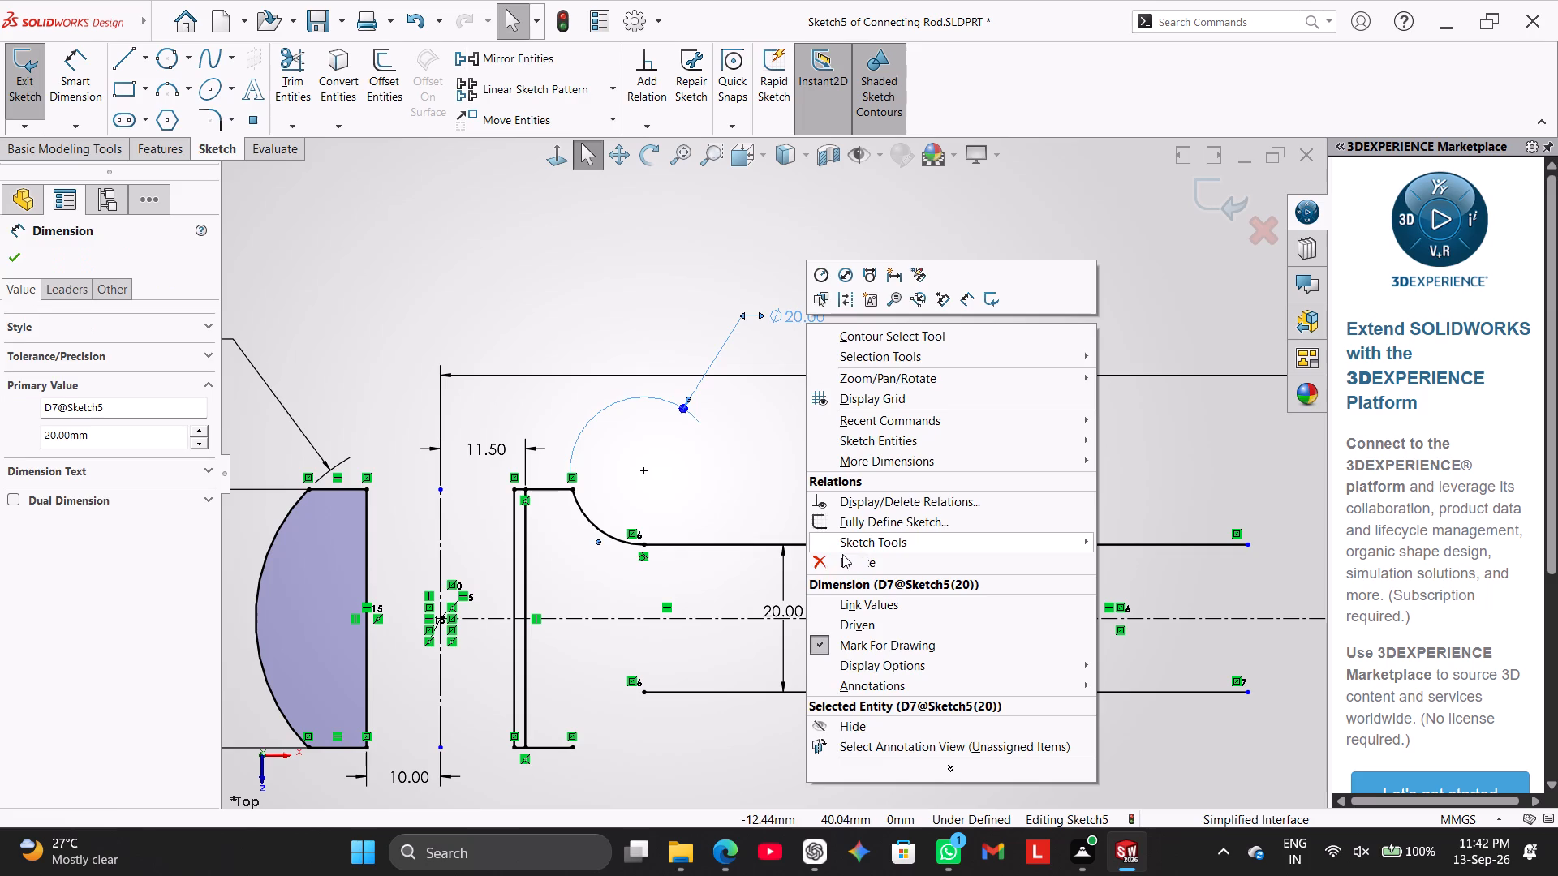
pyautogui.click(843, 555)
# Dimension the transition arc's radius at 20 mm and reposition the label above the upper shank line.
pyautogui.click(68, 68)
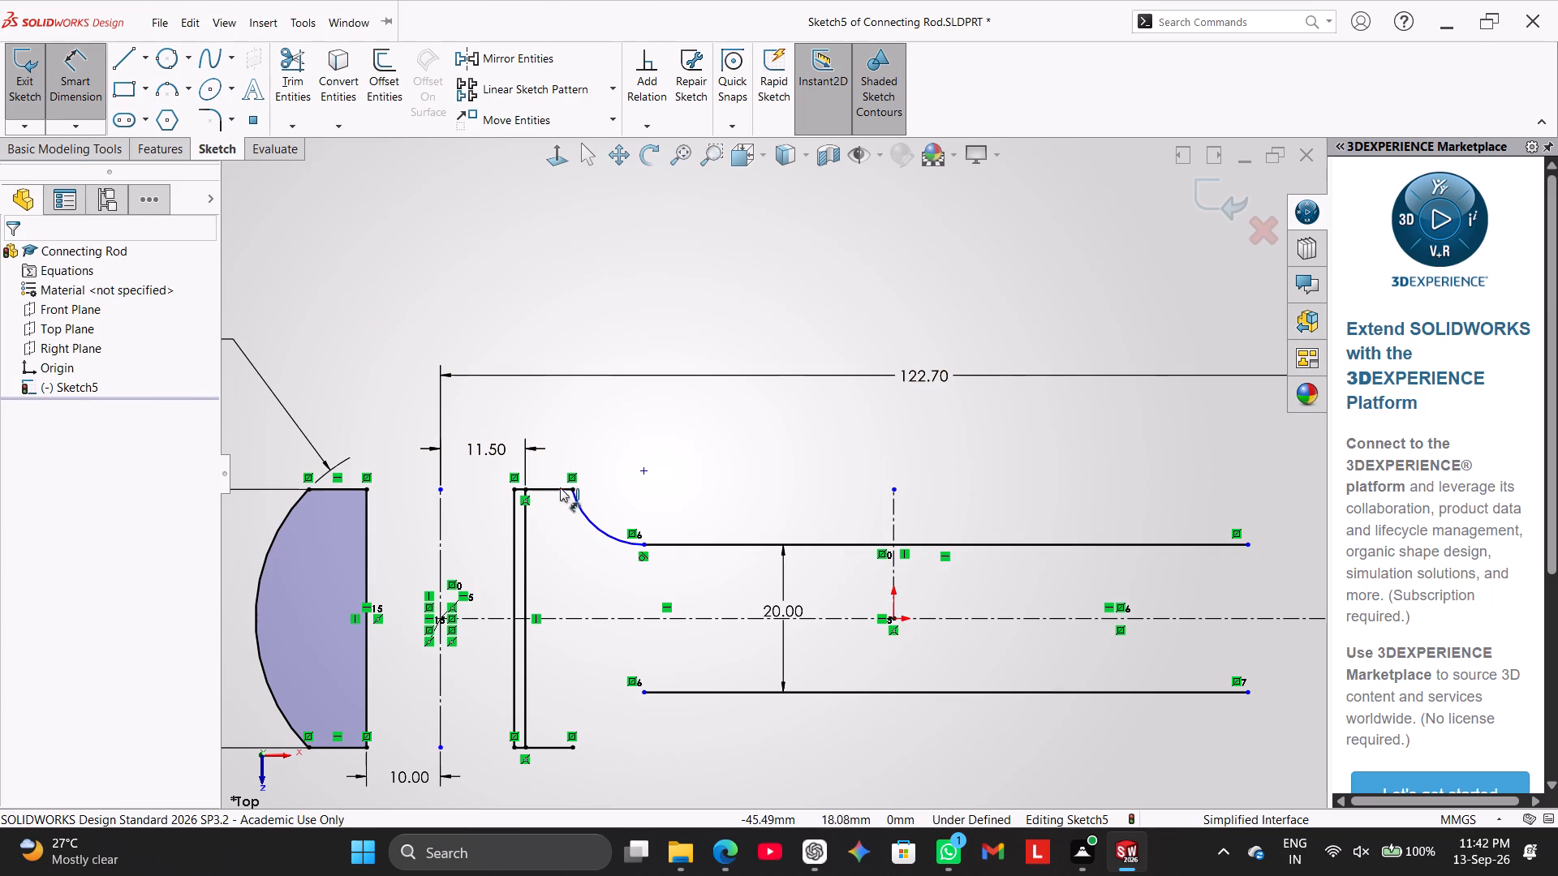
pyautogui.click(579, 510)
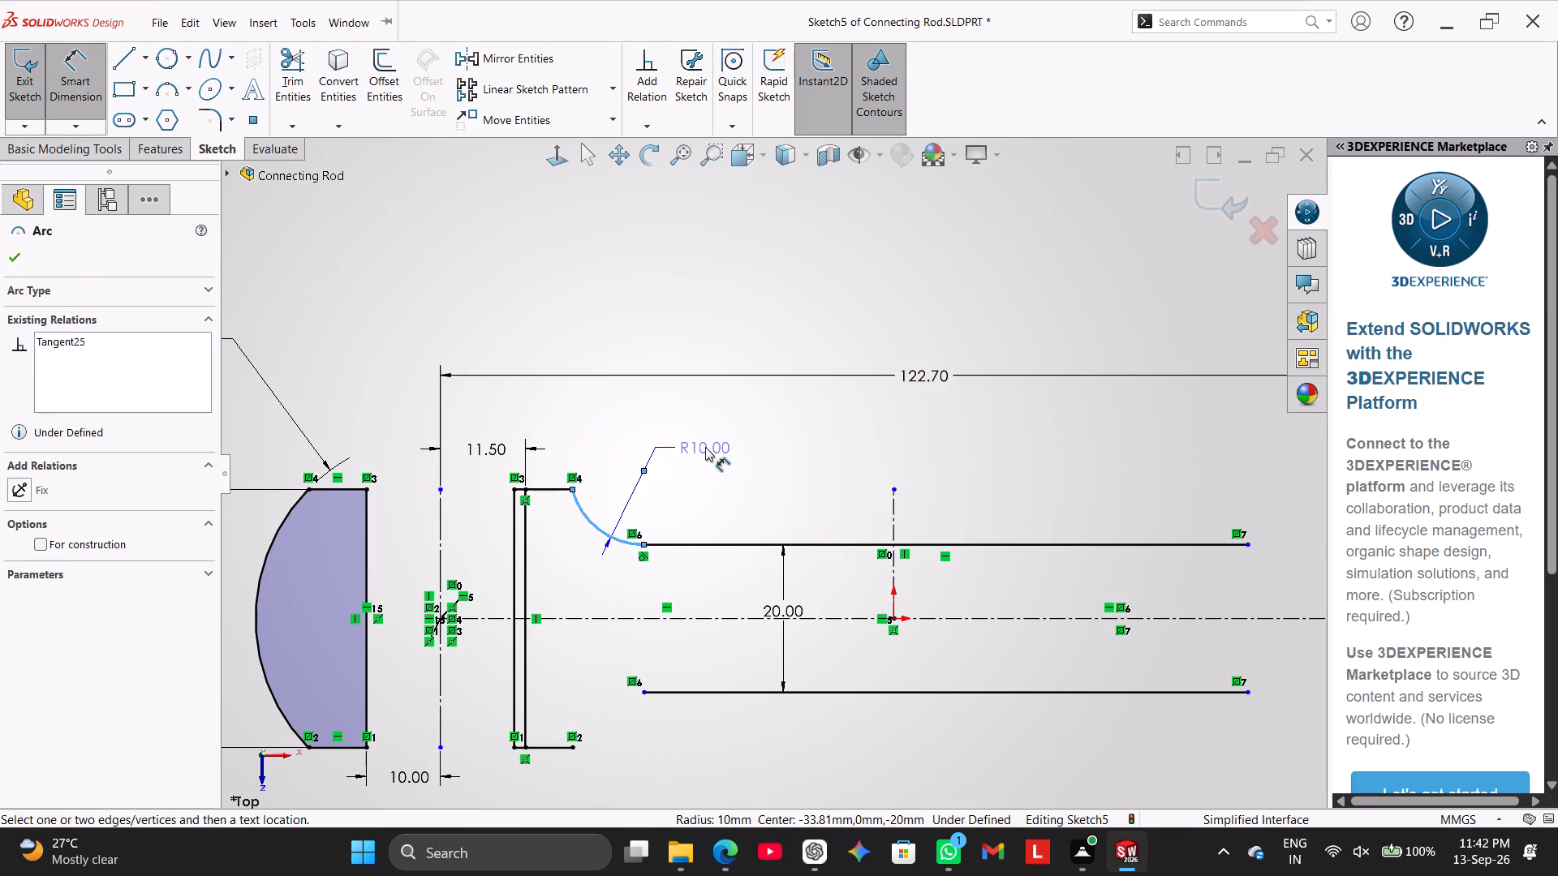
pyautogui.click(705, 447)
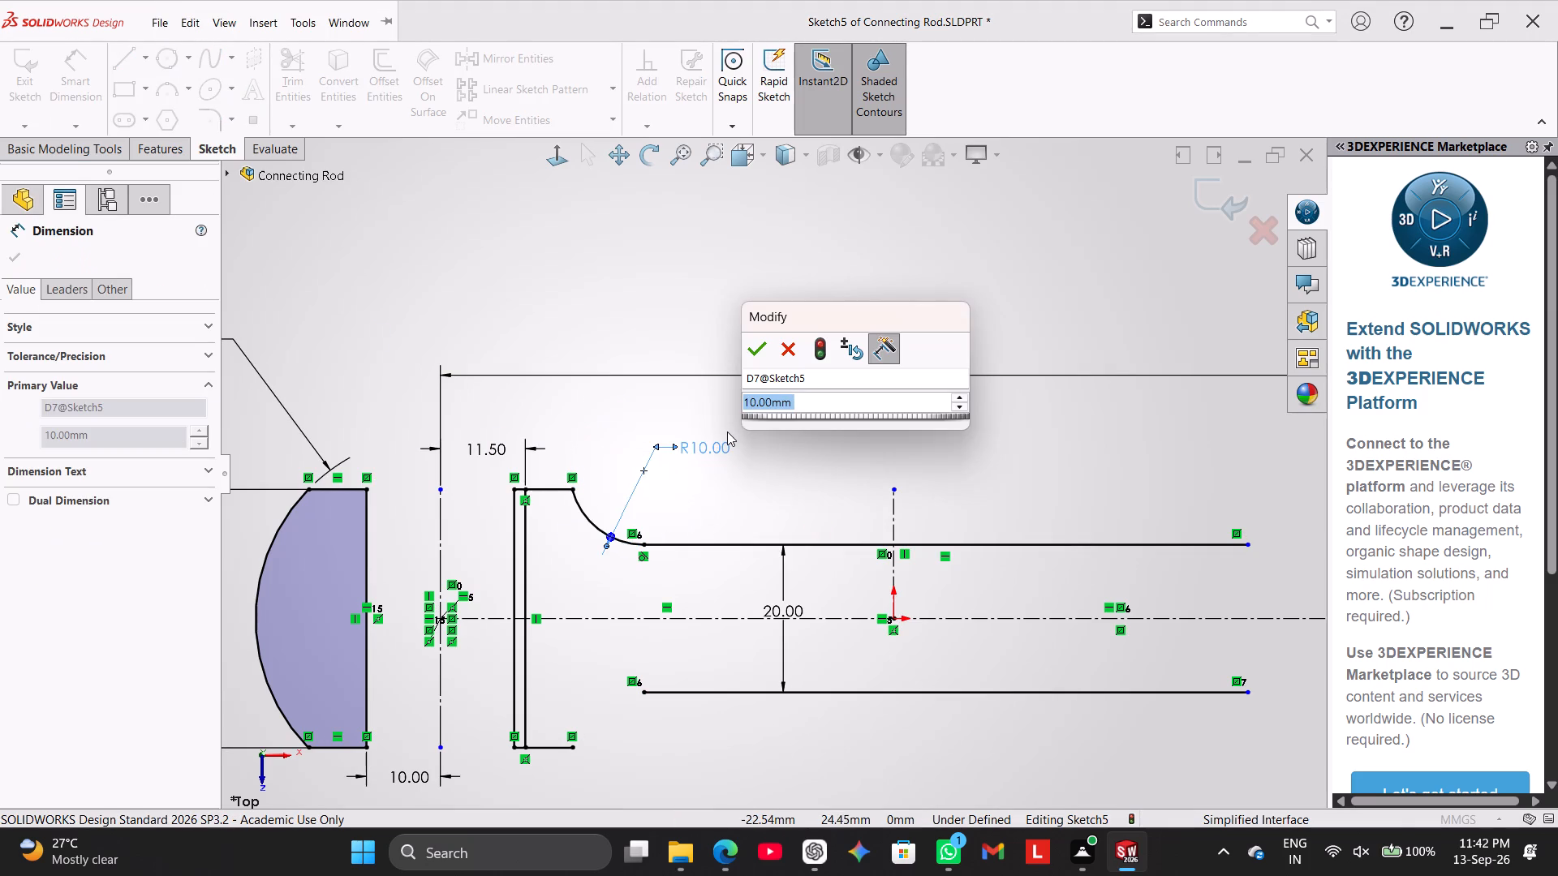
pyautogui.write('20')
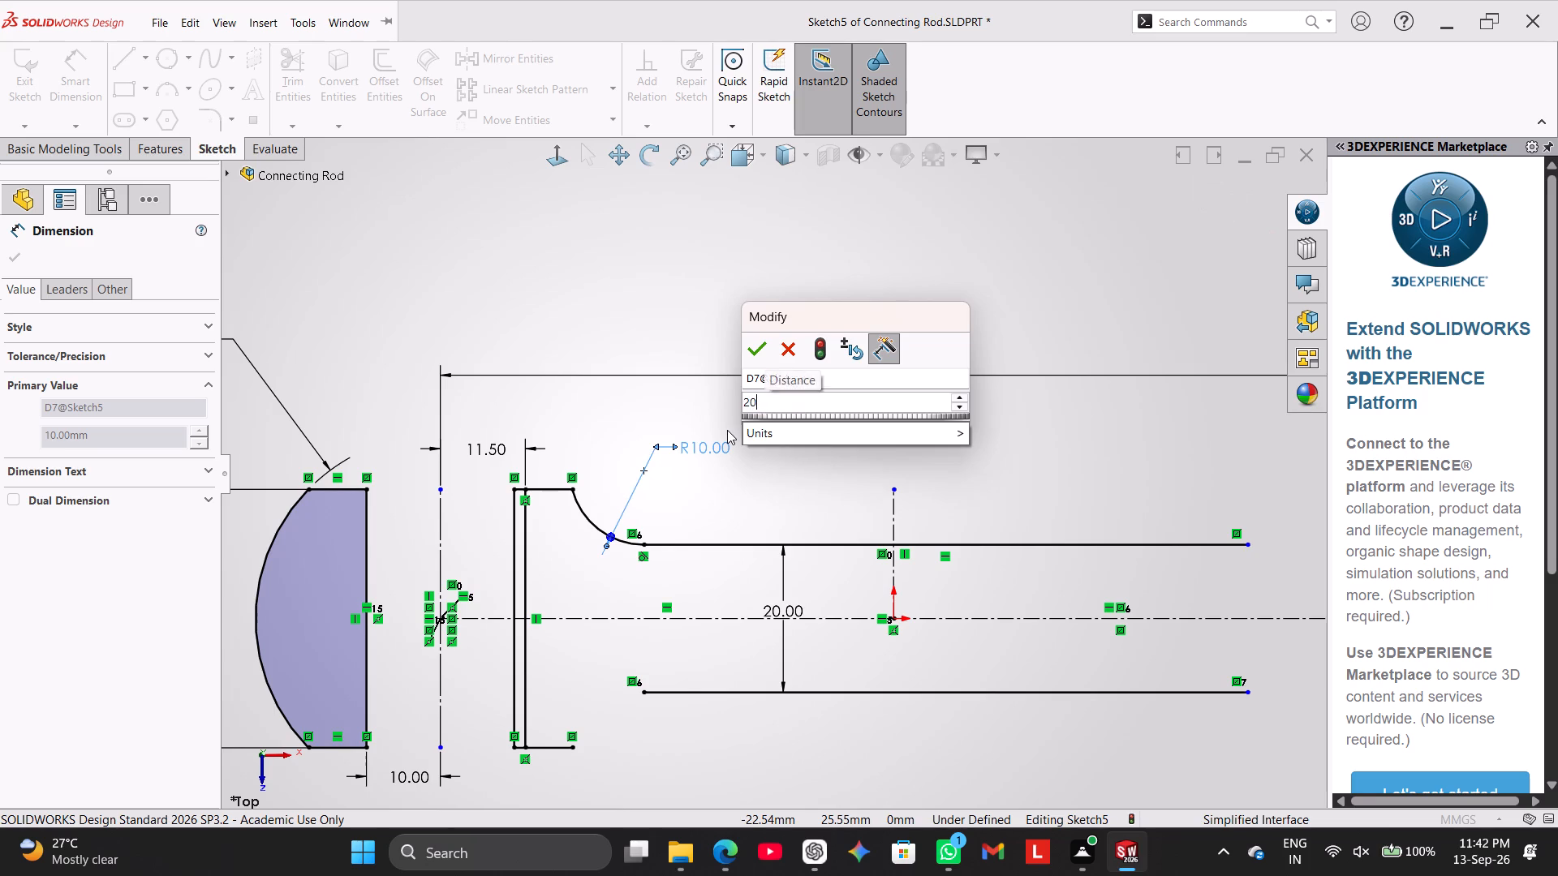
pyautogui.press('Return')
pyautogui.rightClick(613, 304)
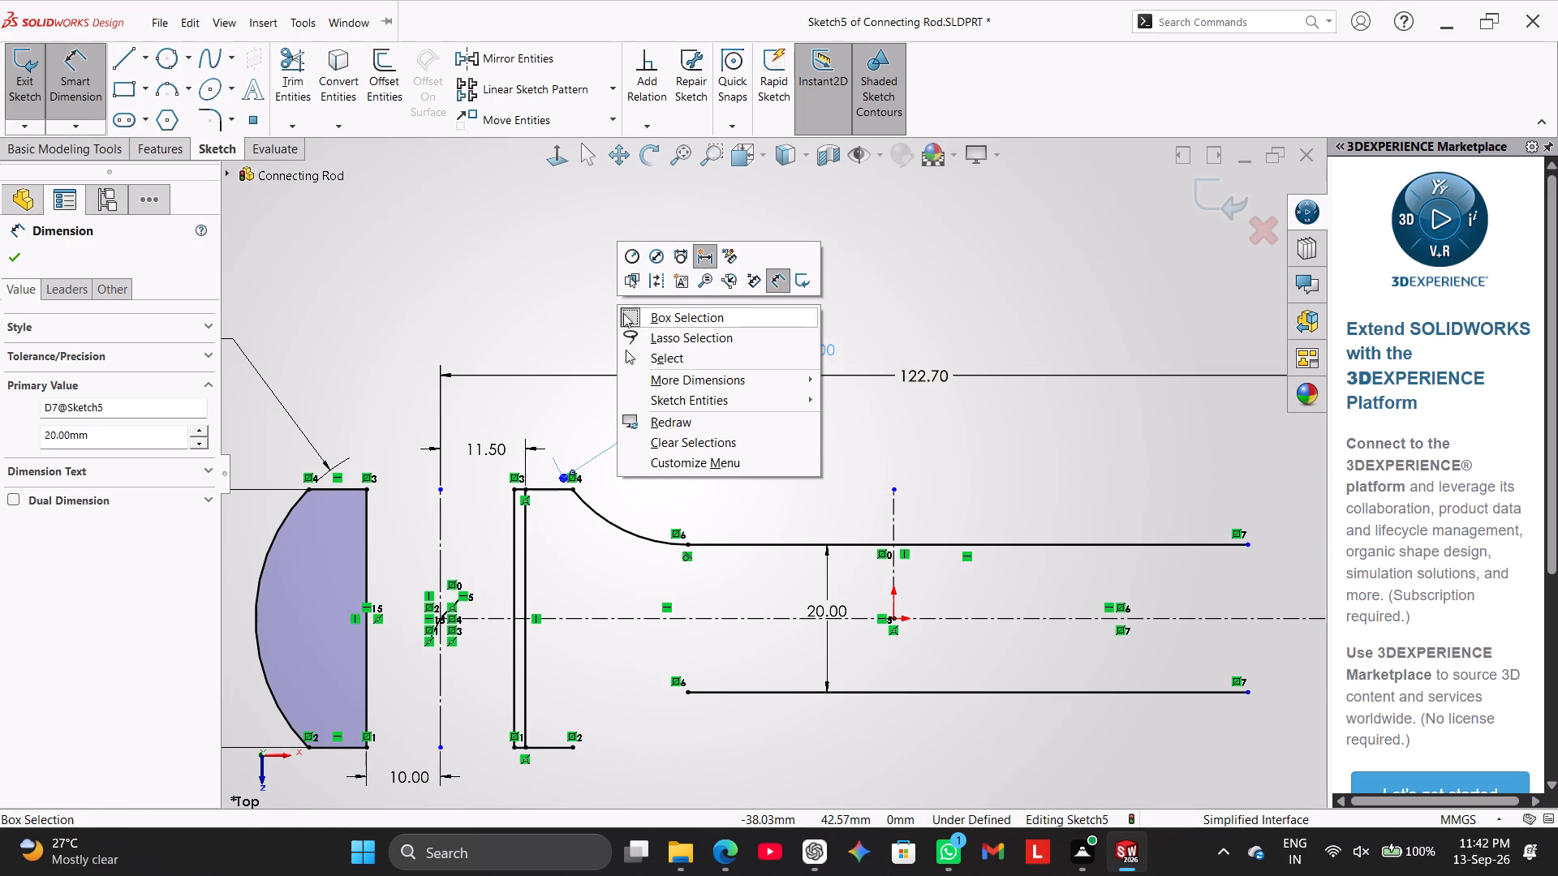
pyautogui.click(665, 356)
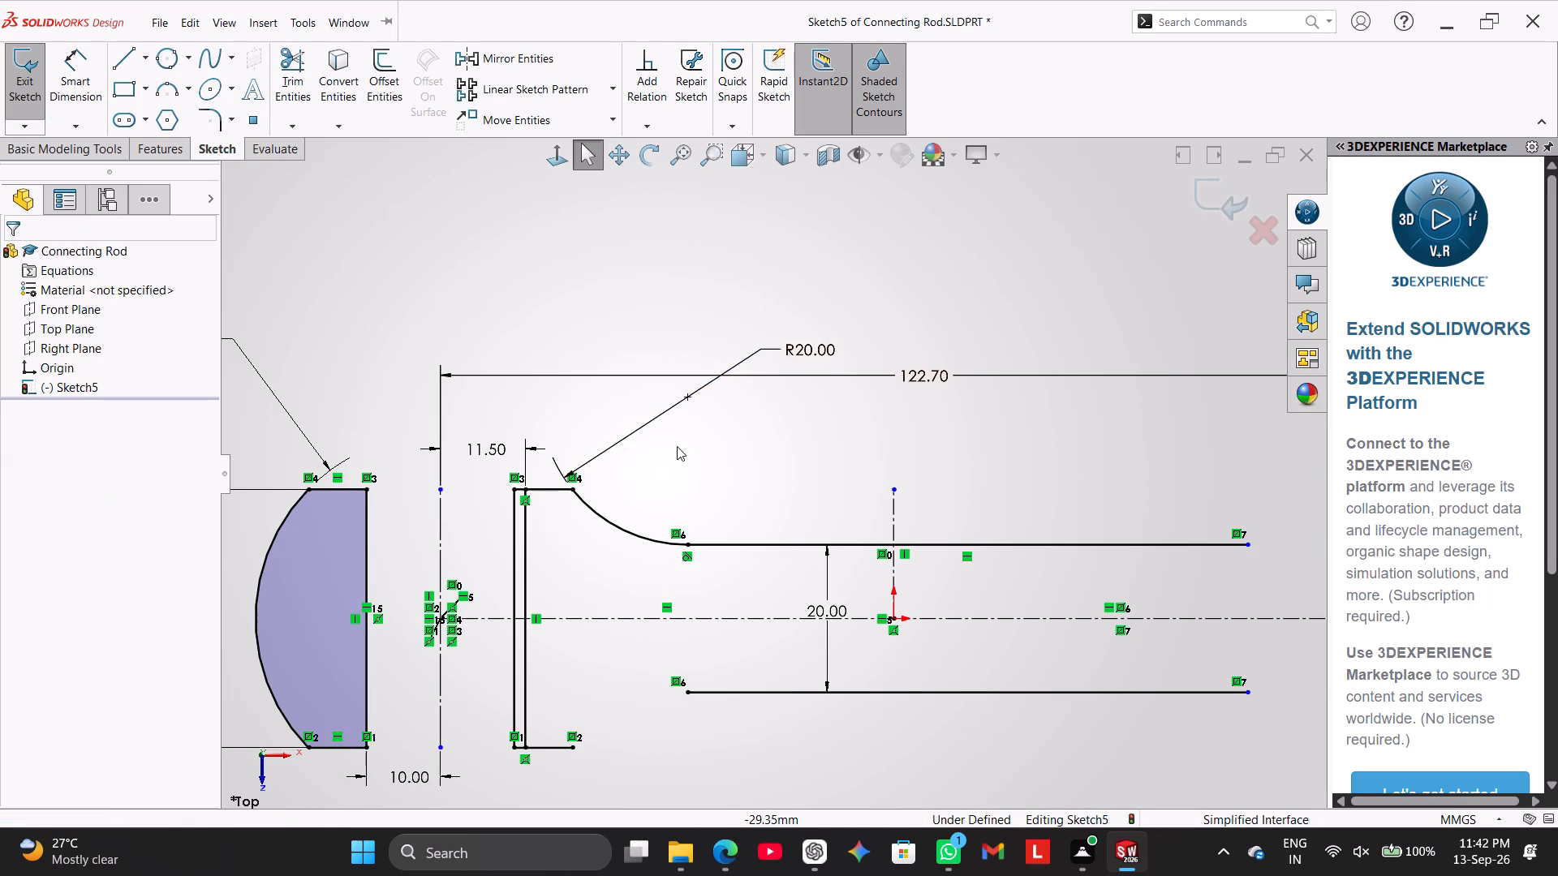
pyautogui.moveTo(823, 341); pyautogui.dragTo(773, 321)
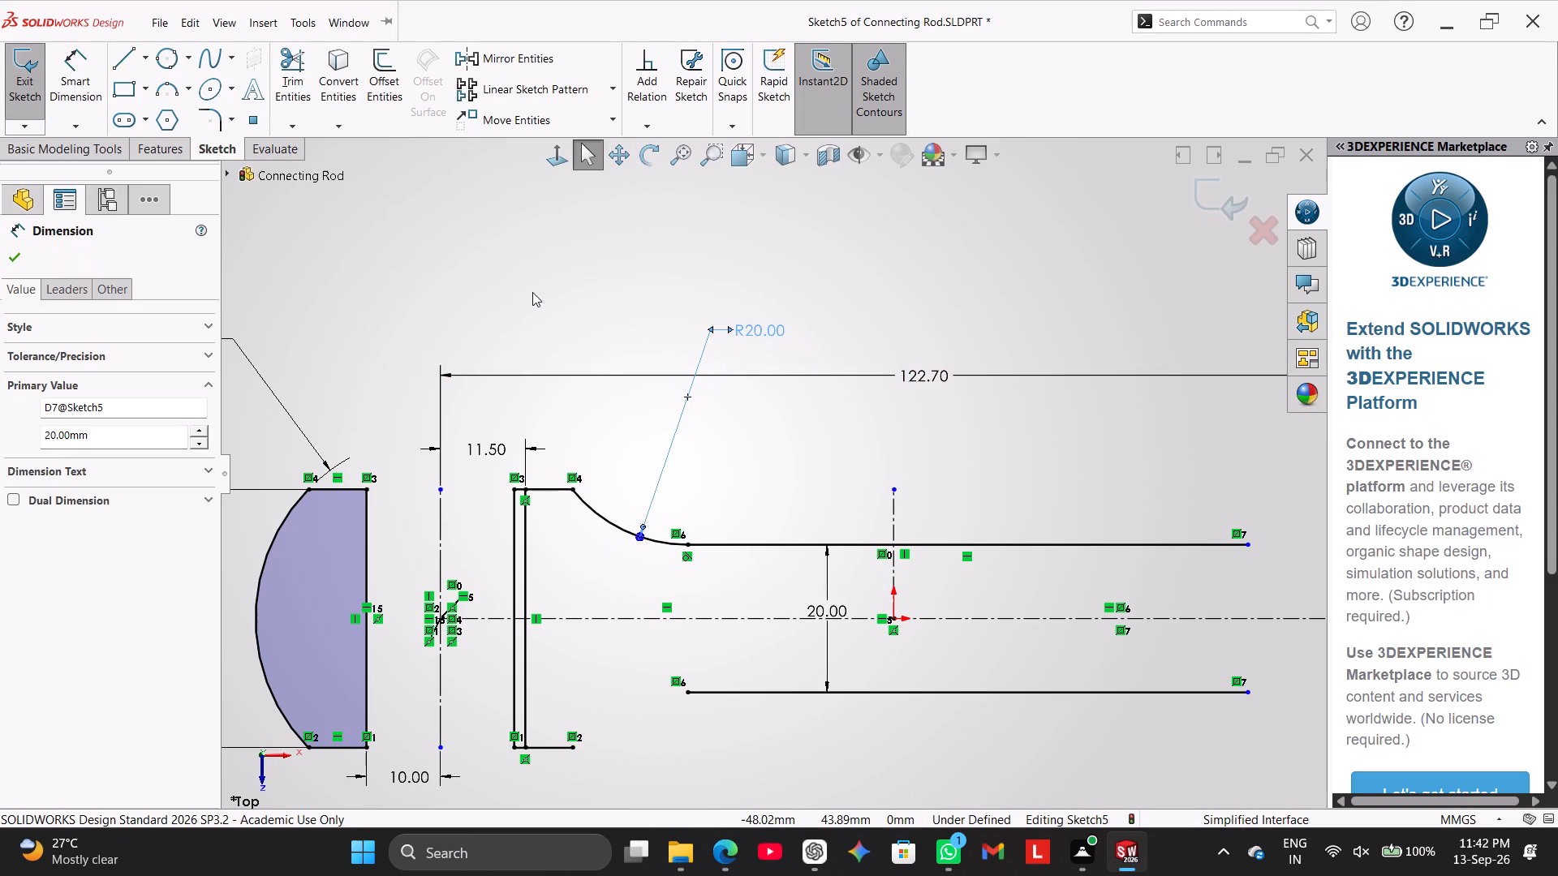
pyautogui.rightClick(531, 292)
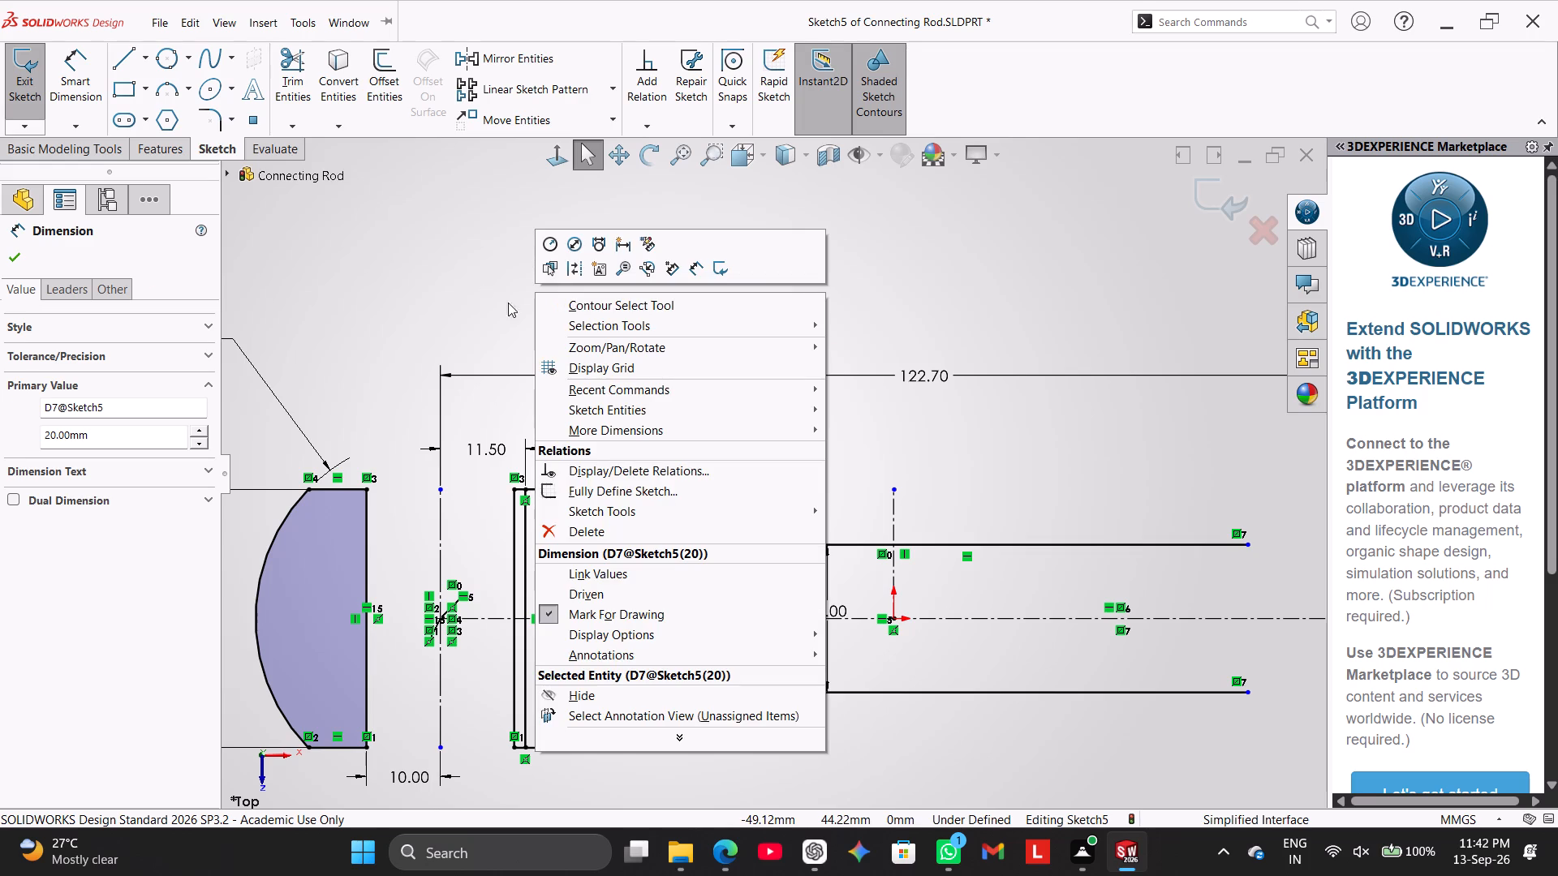
pyautogui.click(416, 286)
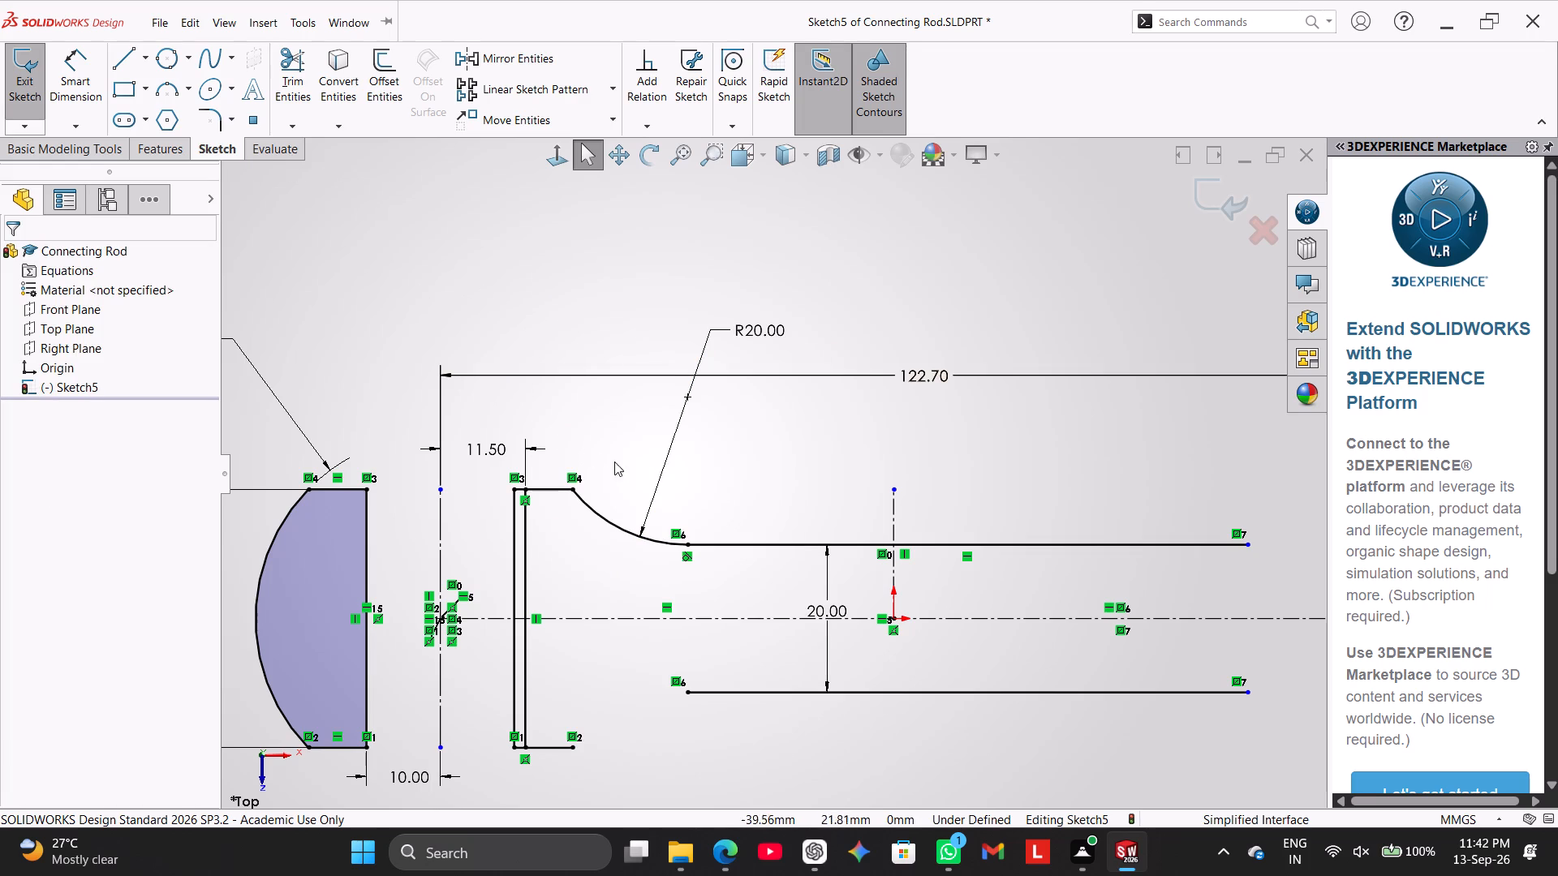
# Mirror the 20 mm radius transition arc about the horizontal construction line, keeping the original.
pyautogui.scroll(1, 643, 473)
pyautogui.click(510, 70)
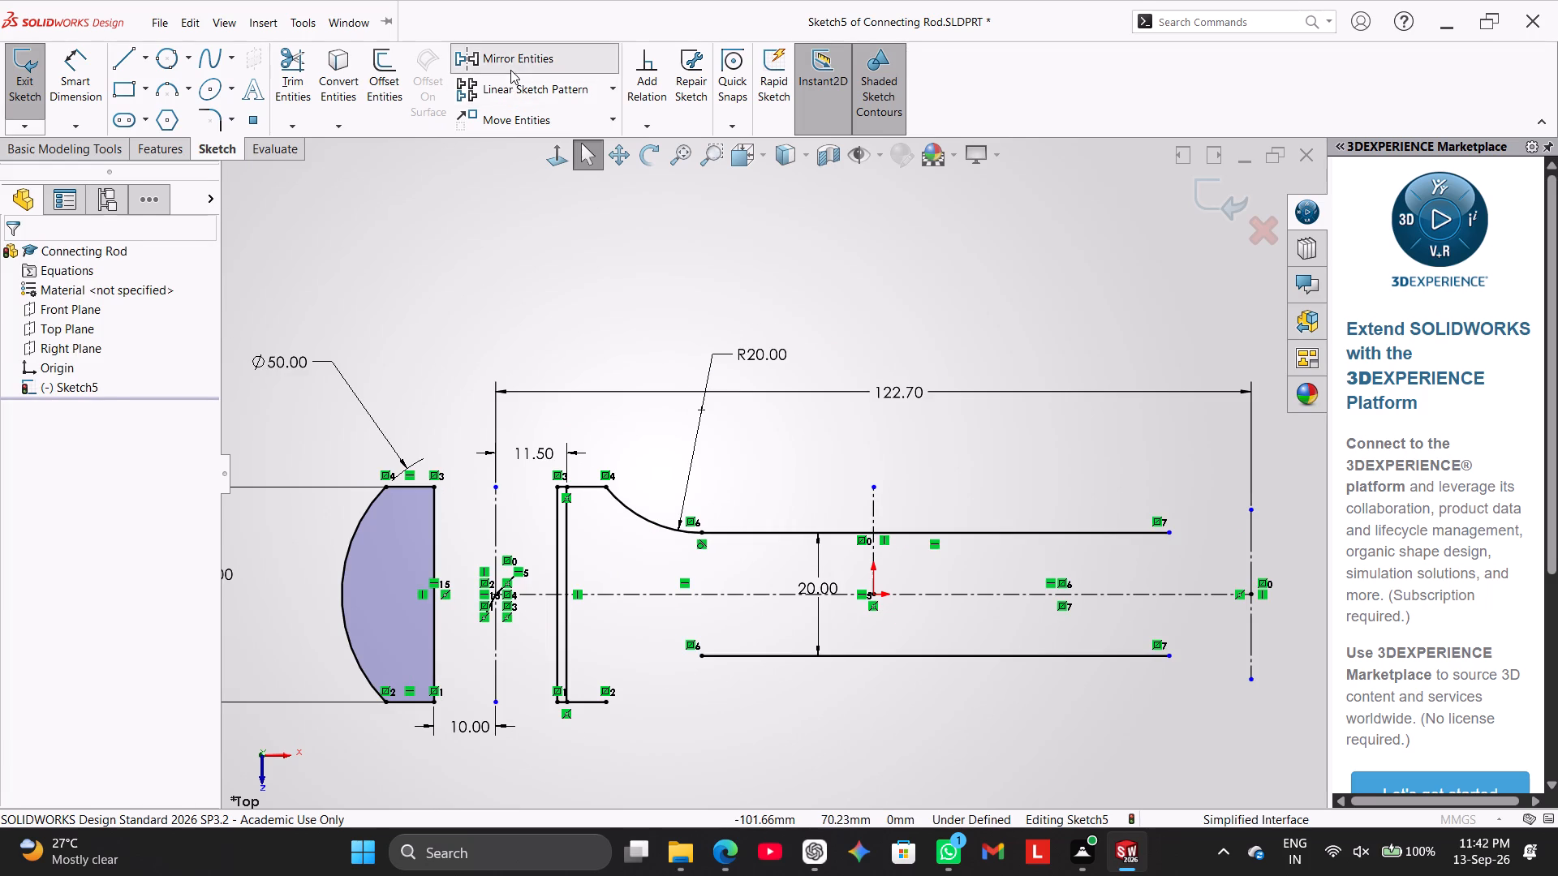
pyautogui.click(643, 513)
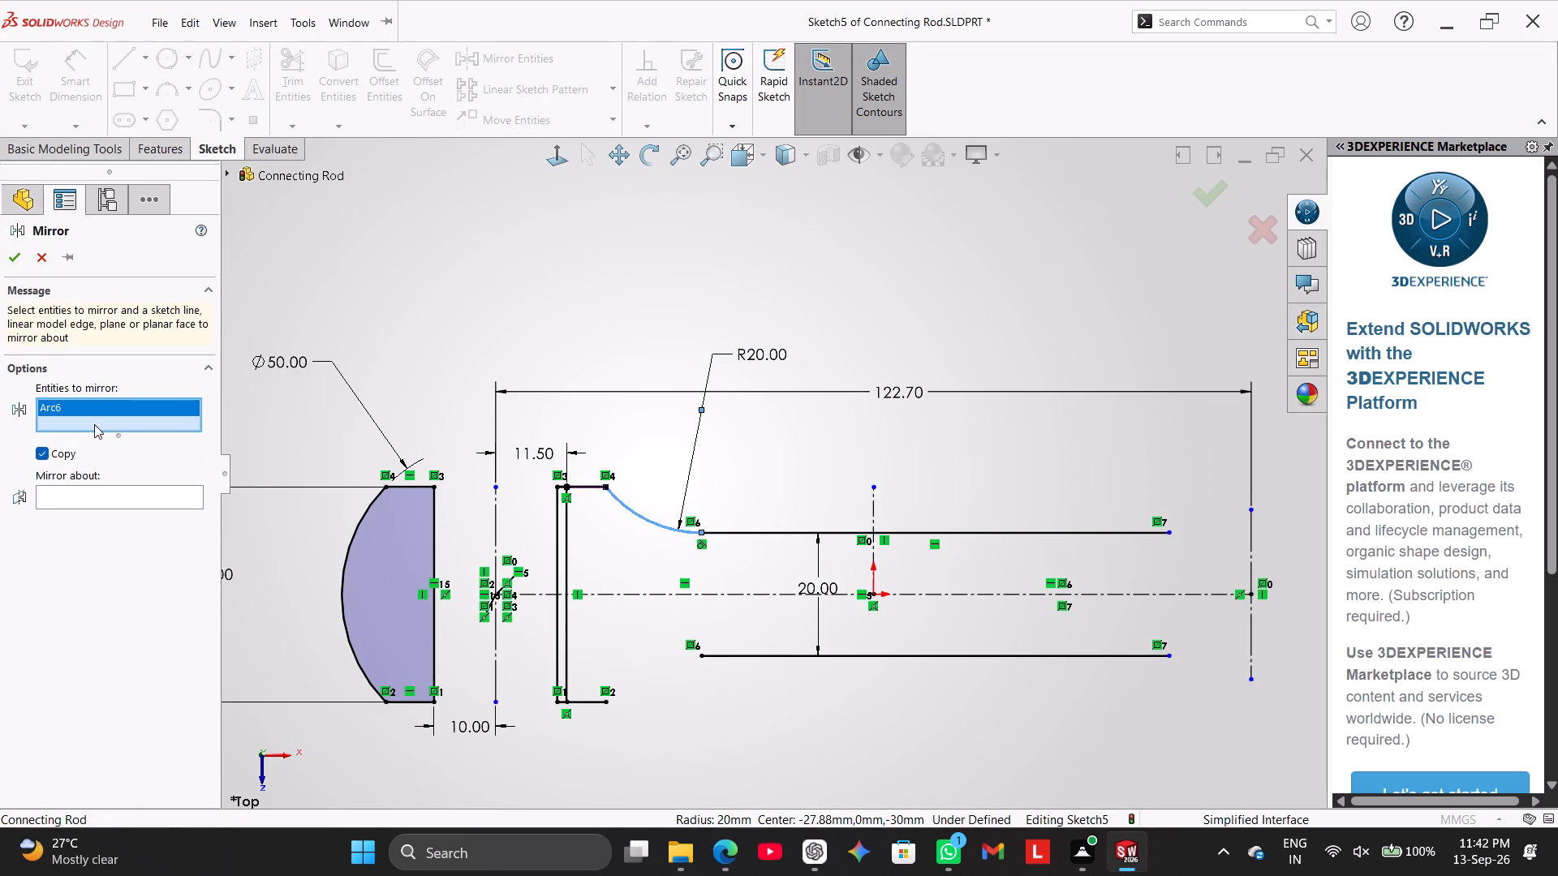
pyautogui.click(102, 492)
pyautogui.click(685, 590)
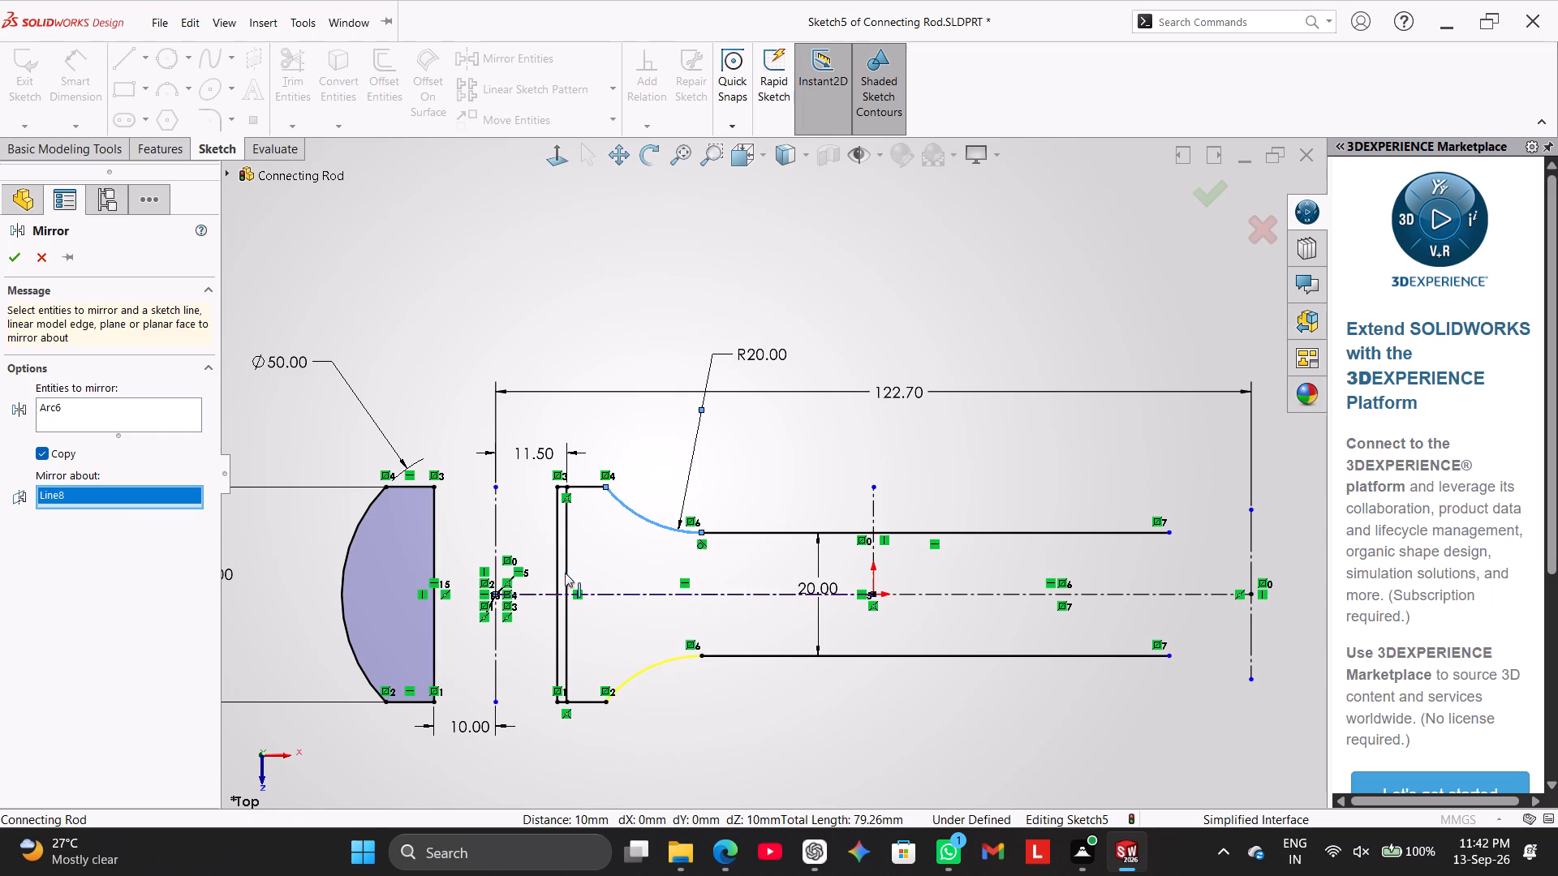
pyautogui.click(18, 259)
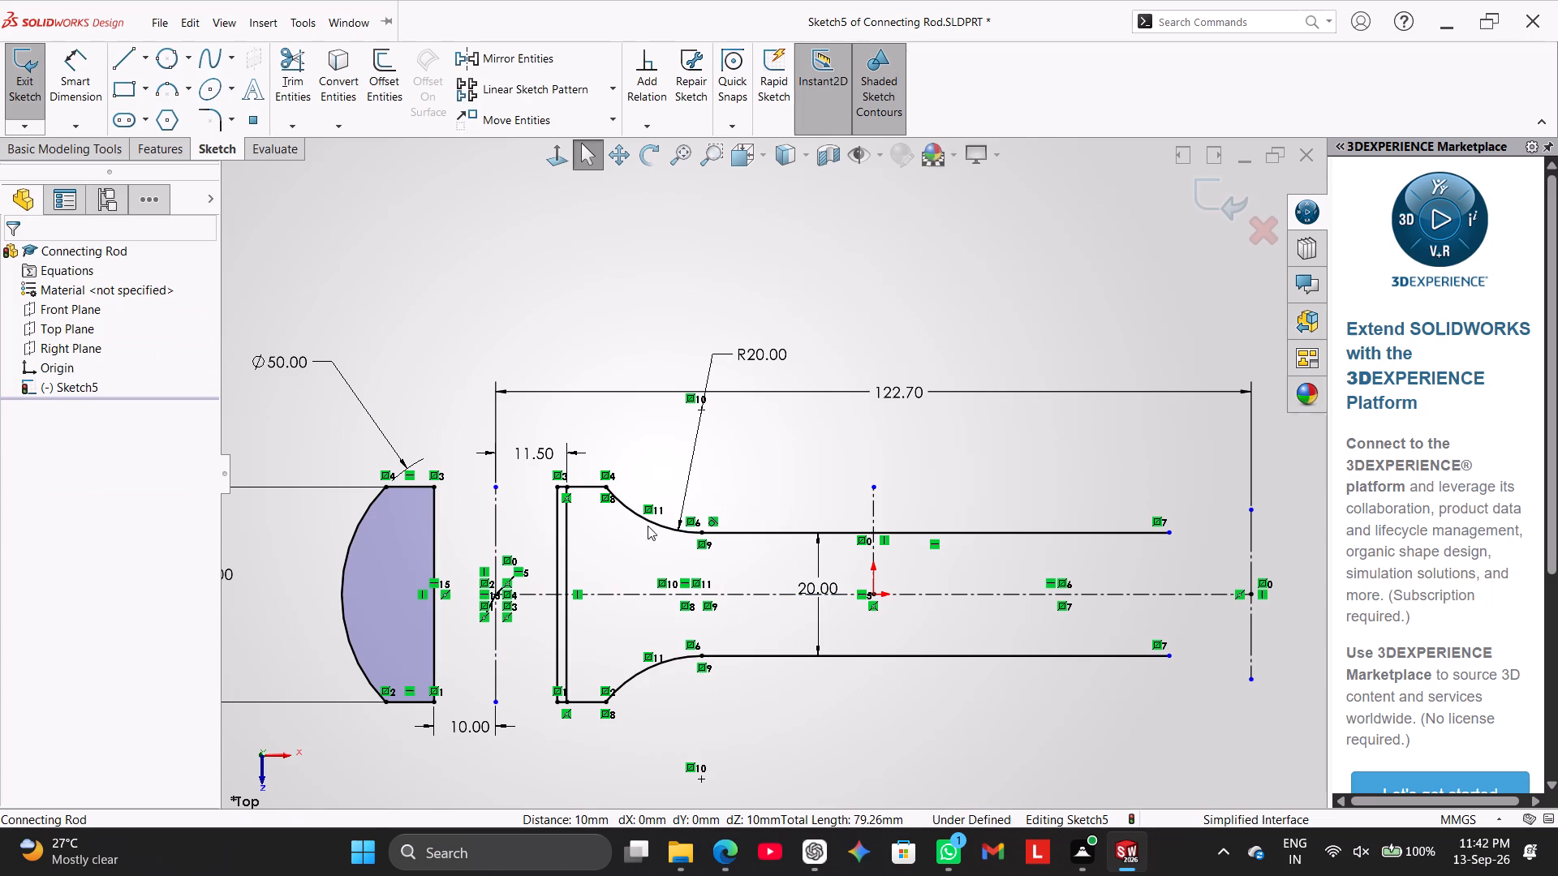
# Reposition the R20 dimension label slightly away from the mirrored profile.
pyautogui.scroll(1, 695, 513)
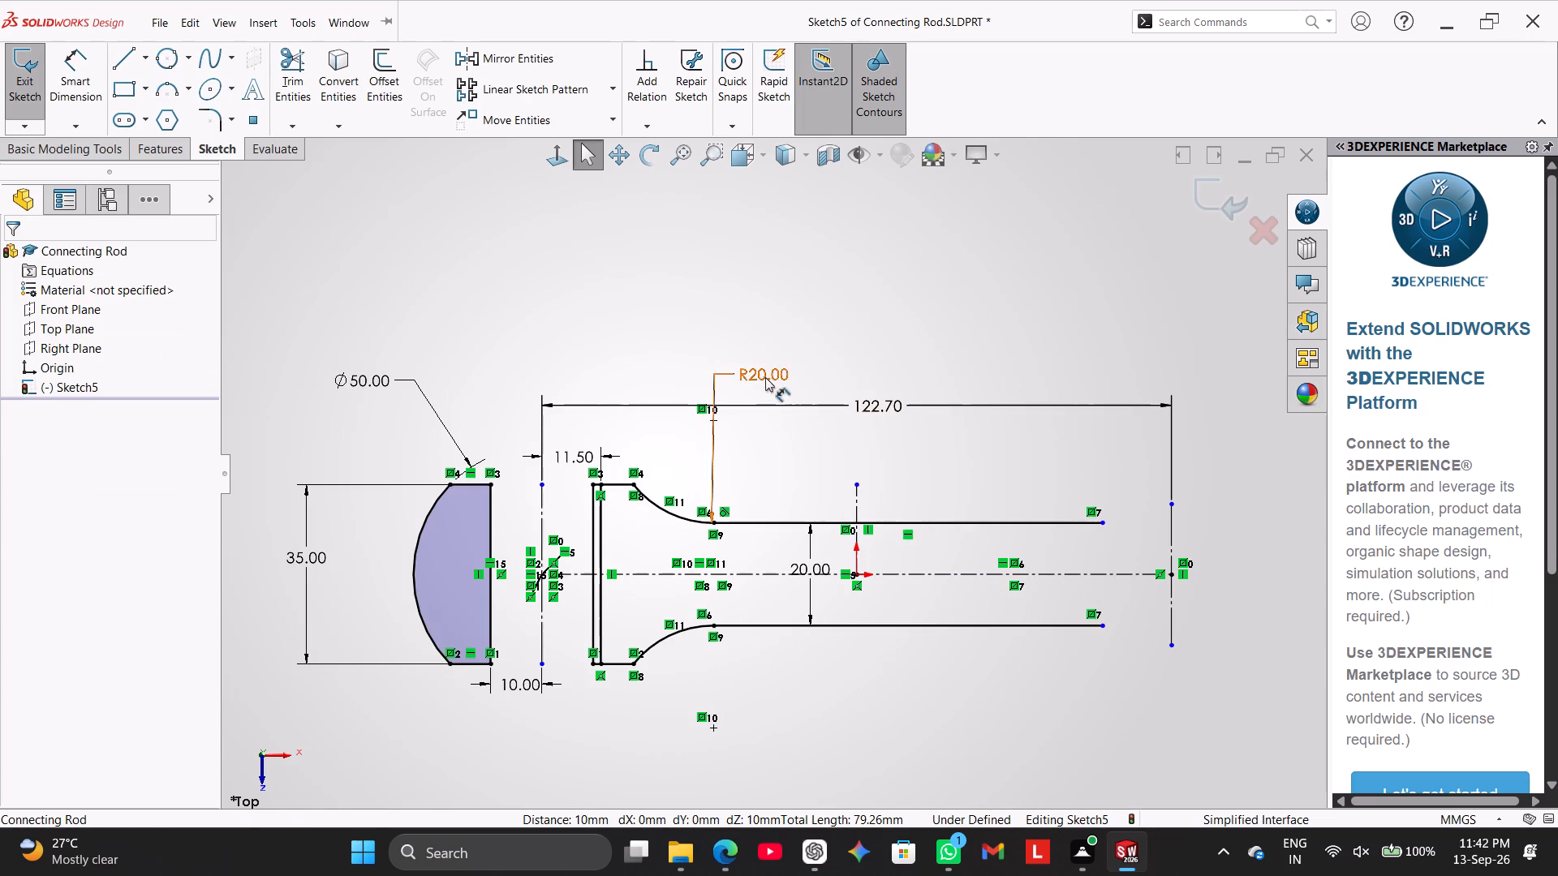
pyautogui.moveTo(765, 376); pyautogui.dragTo(783, 381)
pyautogui.rightClick(496, 310)
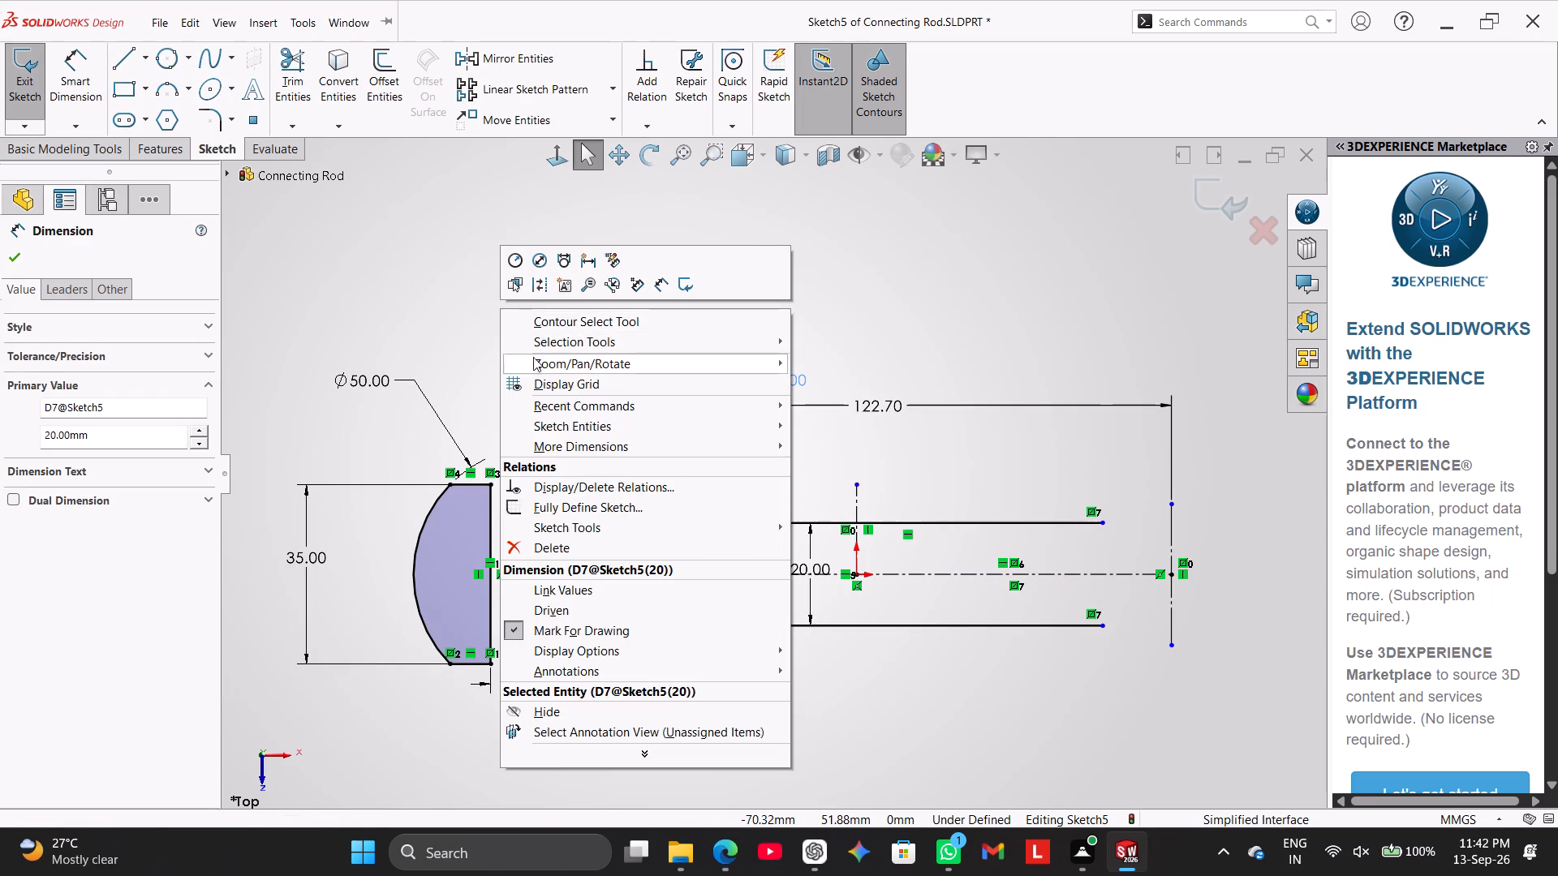
pyautogui.click(468, 334)
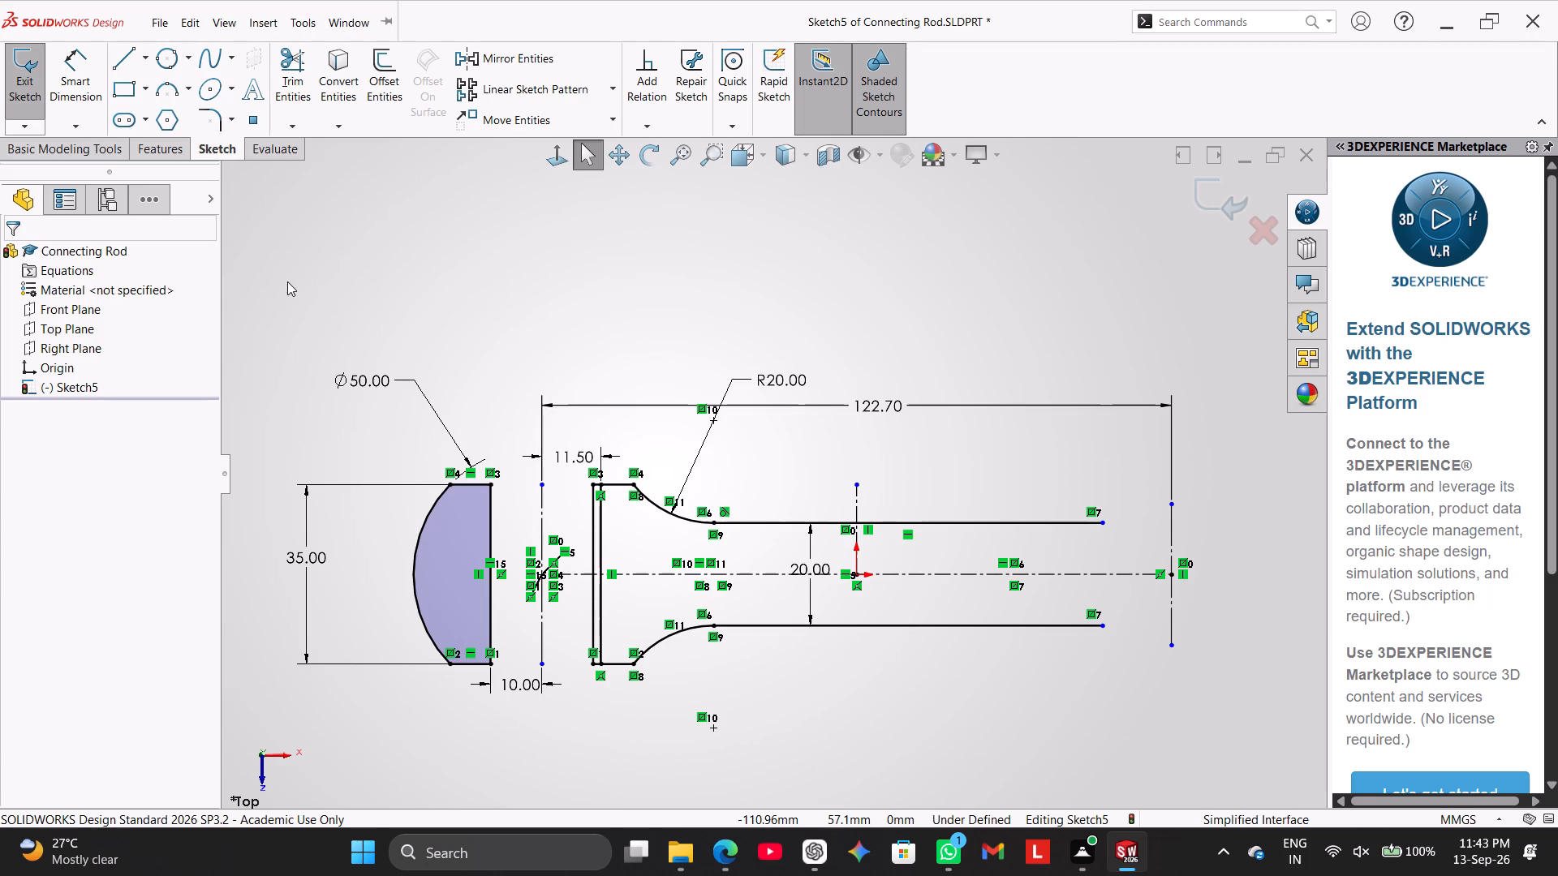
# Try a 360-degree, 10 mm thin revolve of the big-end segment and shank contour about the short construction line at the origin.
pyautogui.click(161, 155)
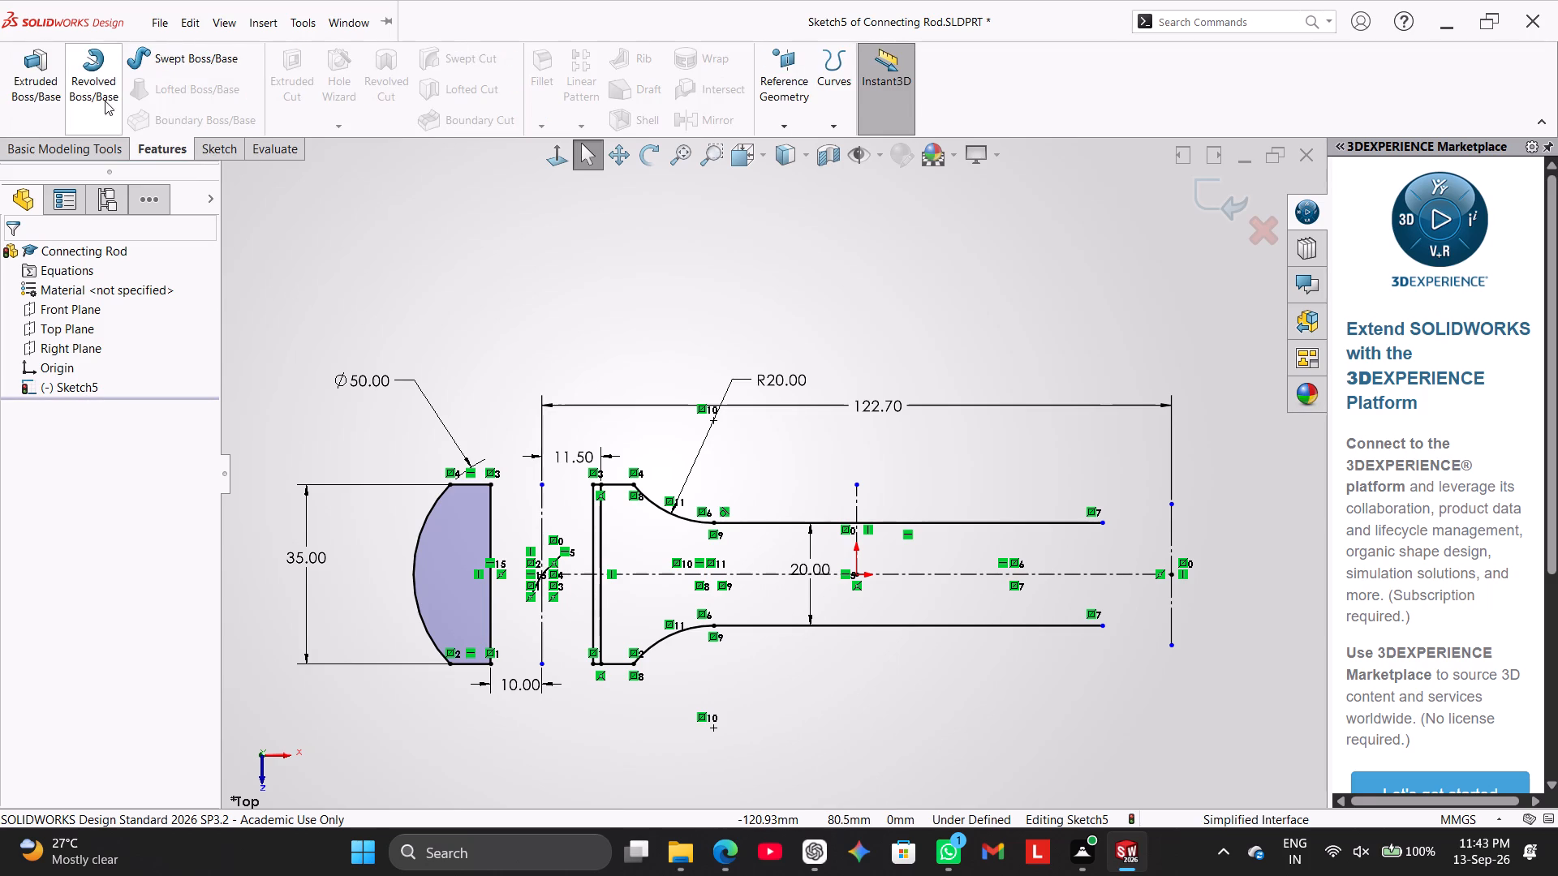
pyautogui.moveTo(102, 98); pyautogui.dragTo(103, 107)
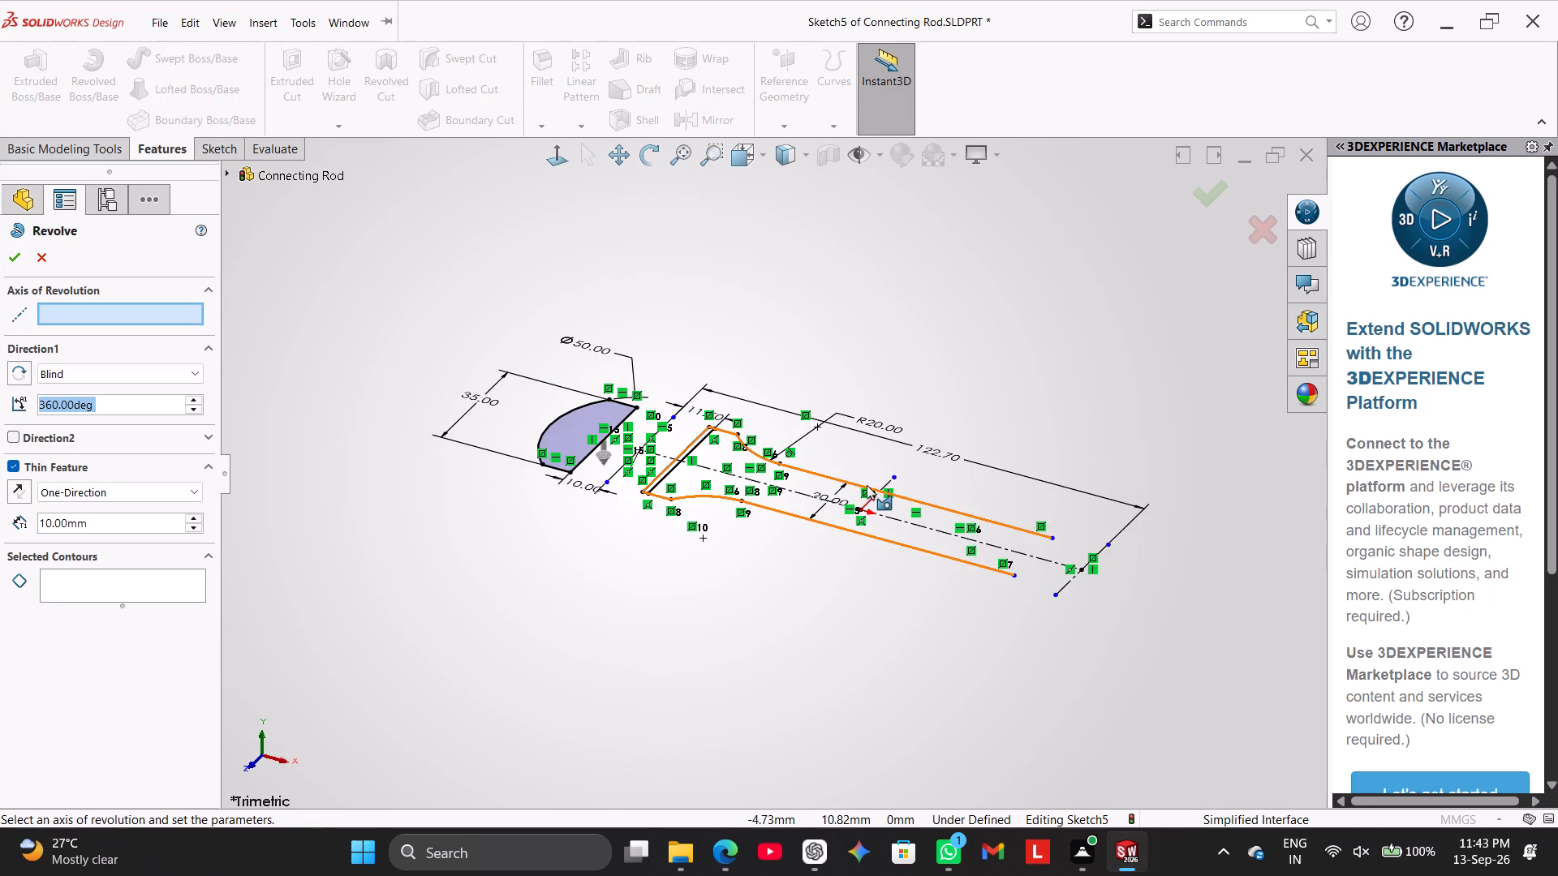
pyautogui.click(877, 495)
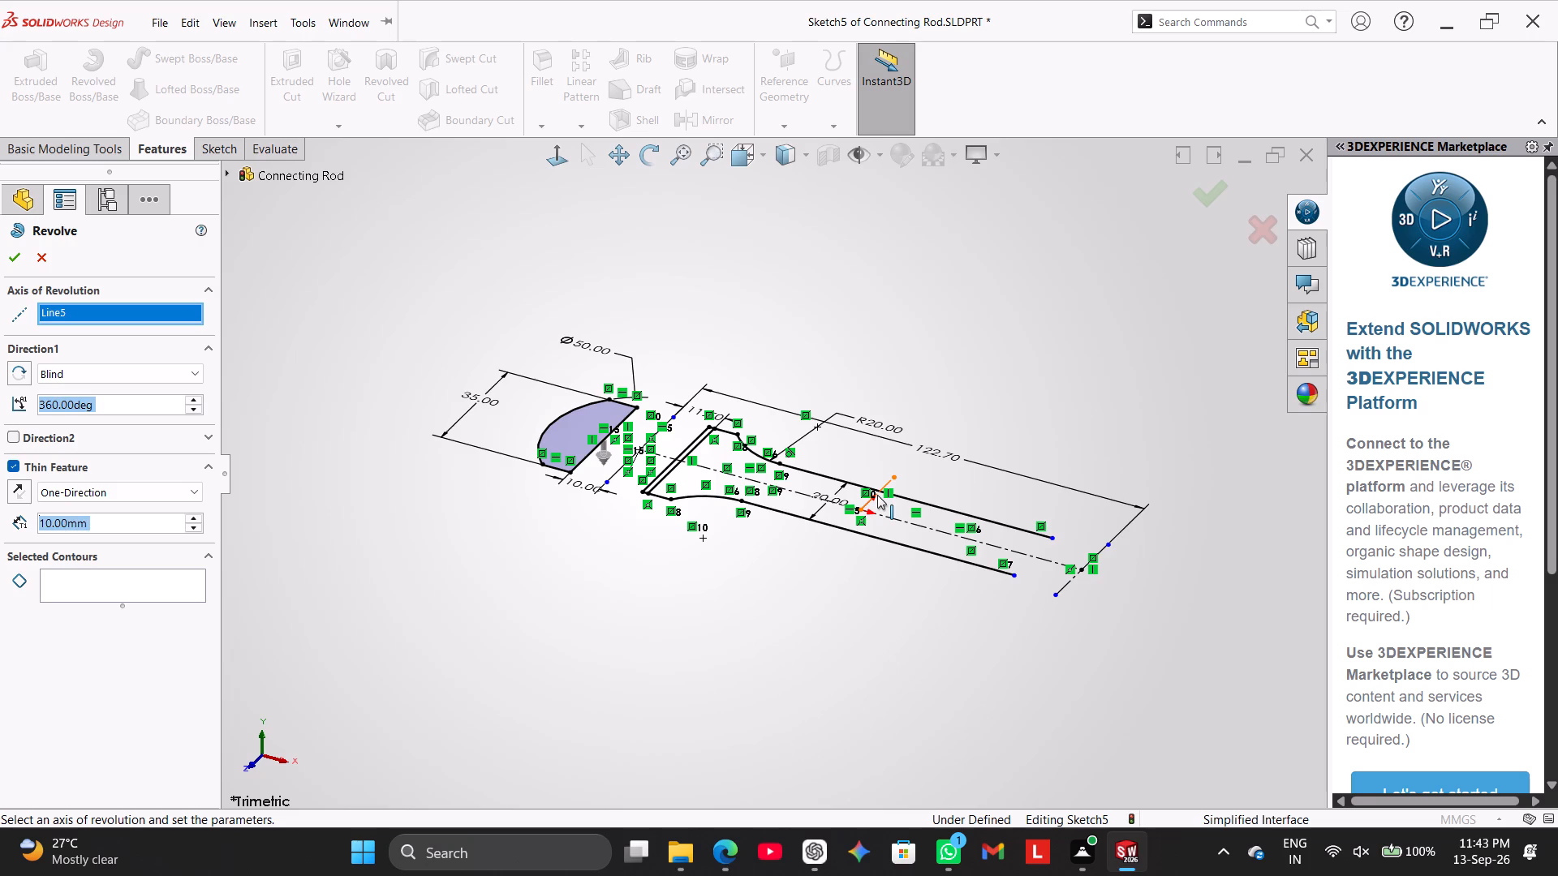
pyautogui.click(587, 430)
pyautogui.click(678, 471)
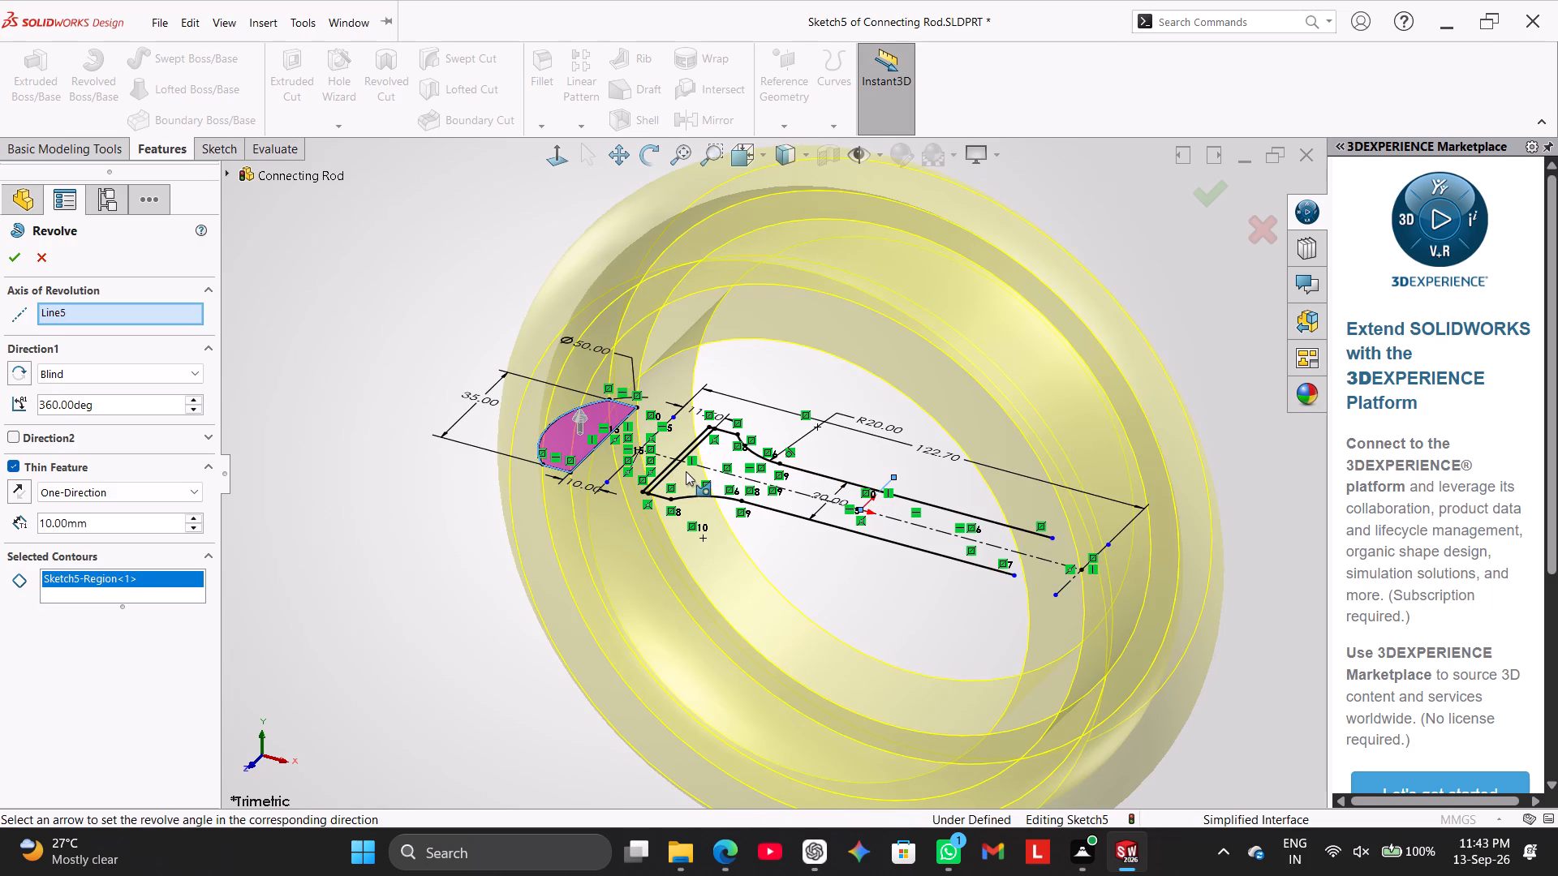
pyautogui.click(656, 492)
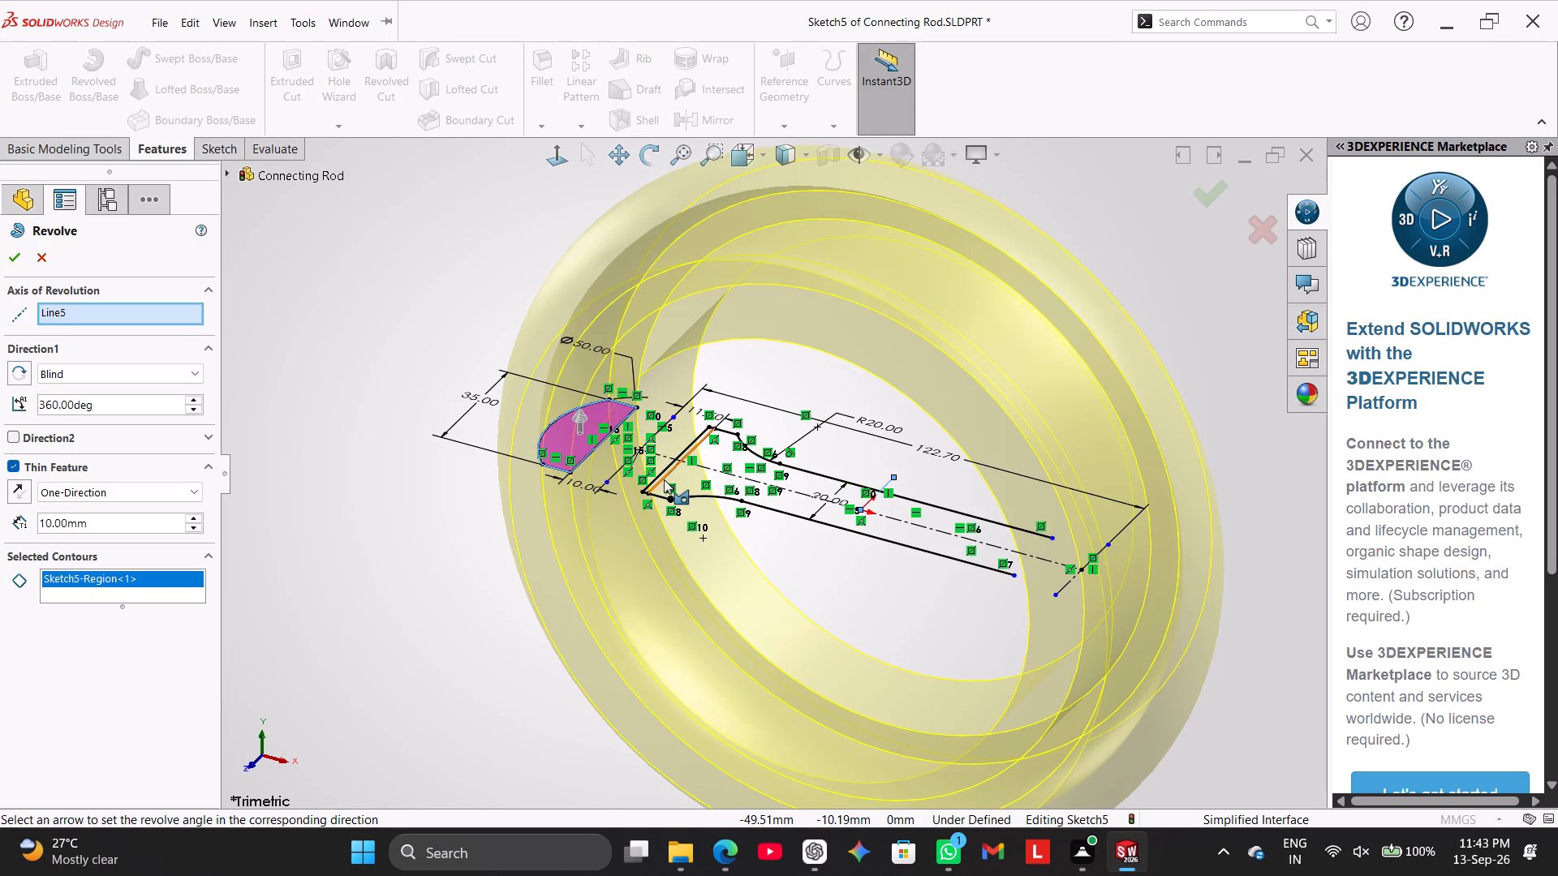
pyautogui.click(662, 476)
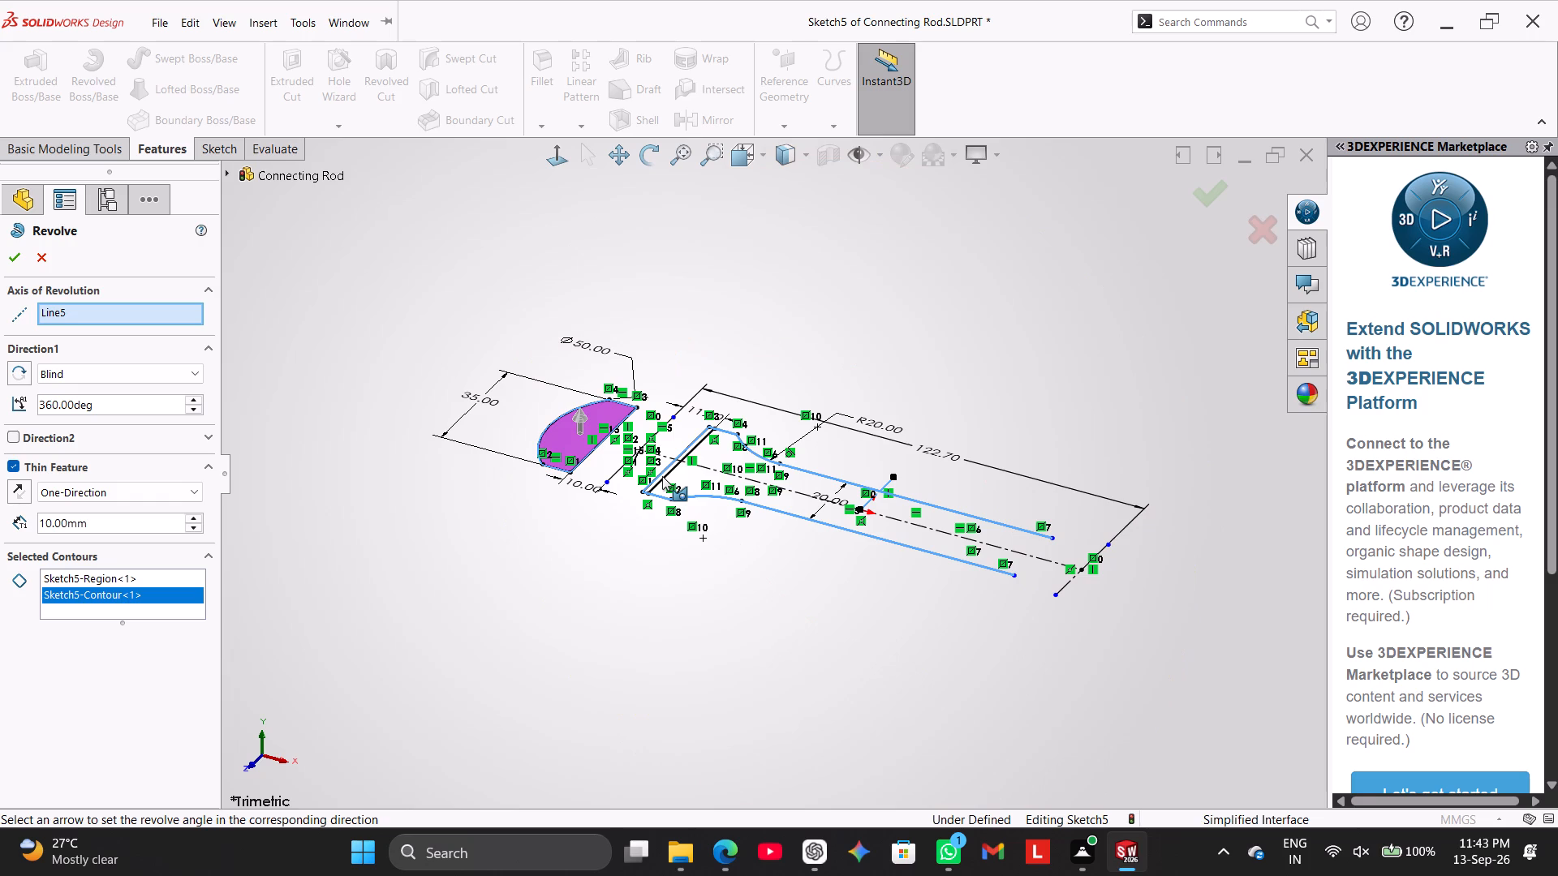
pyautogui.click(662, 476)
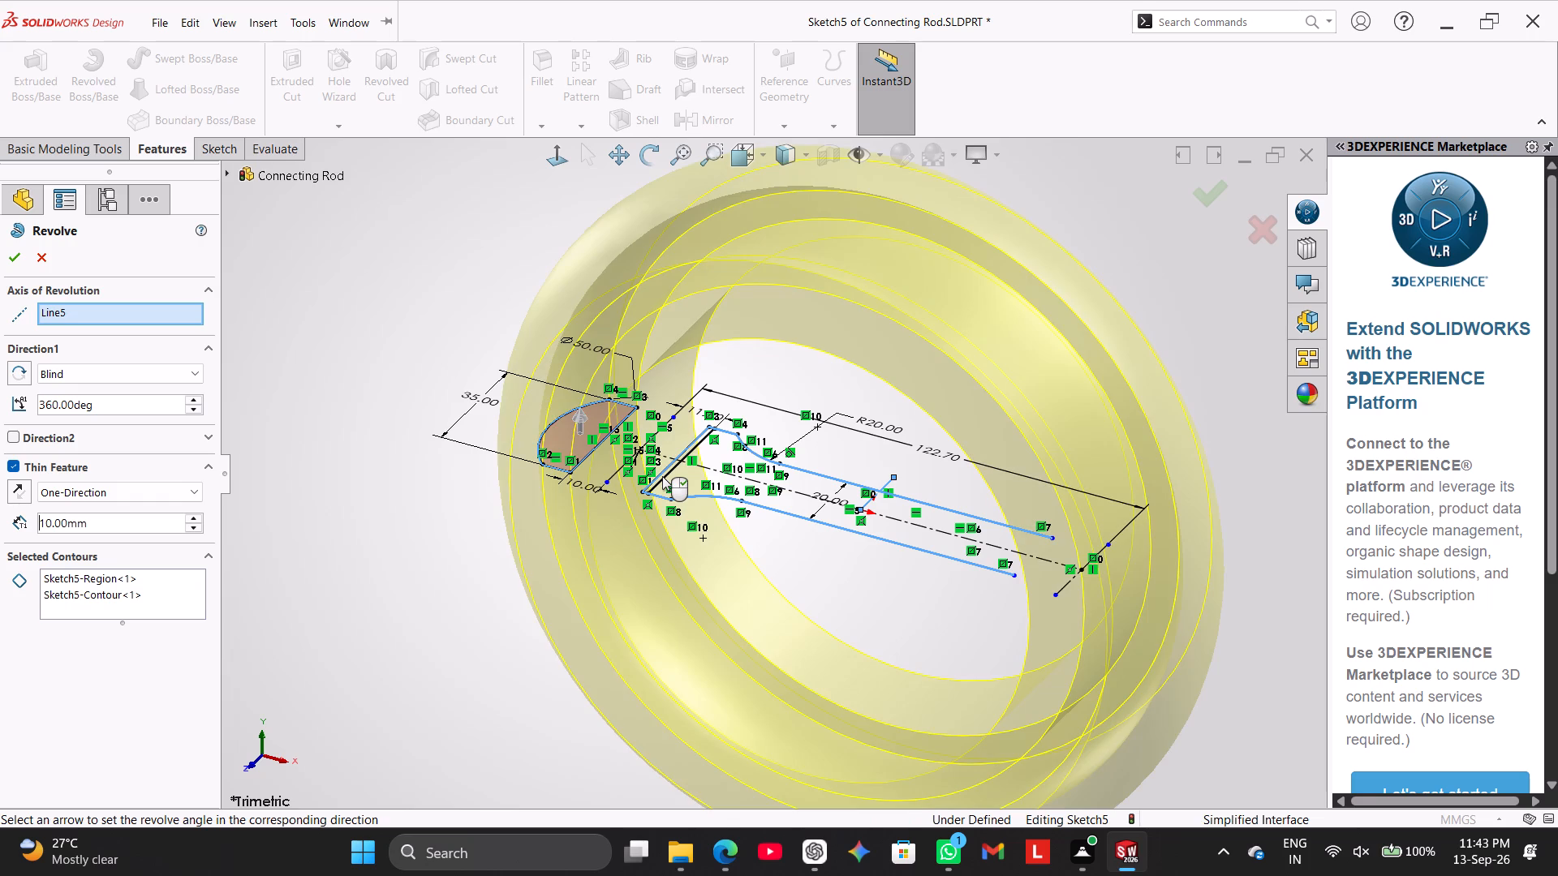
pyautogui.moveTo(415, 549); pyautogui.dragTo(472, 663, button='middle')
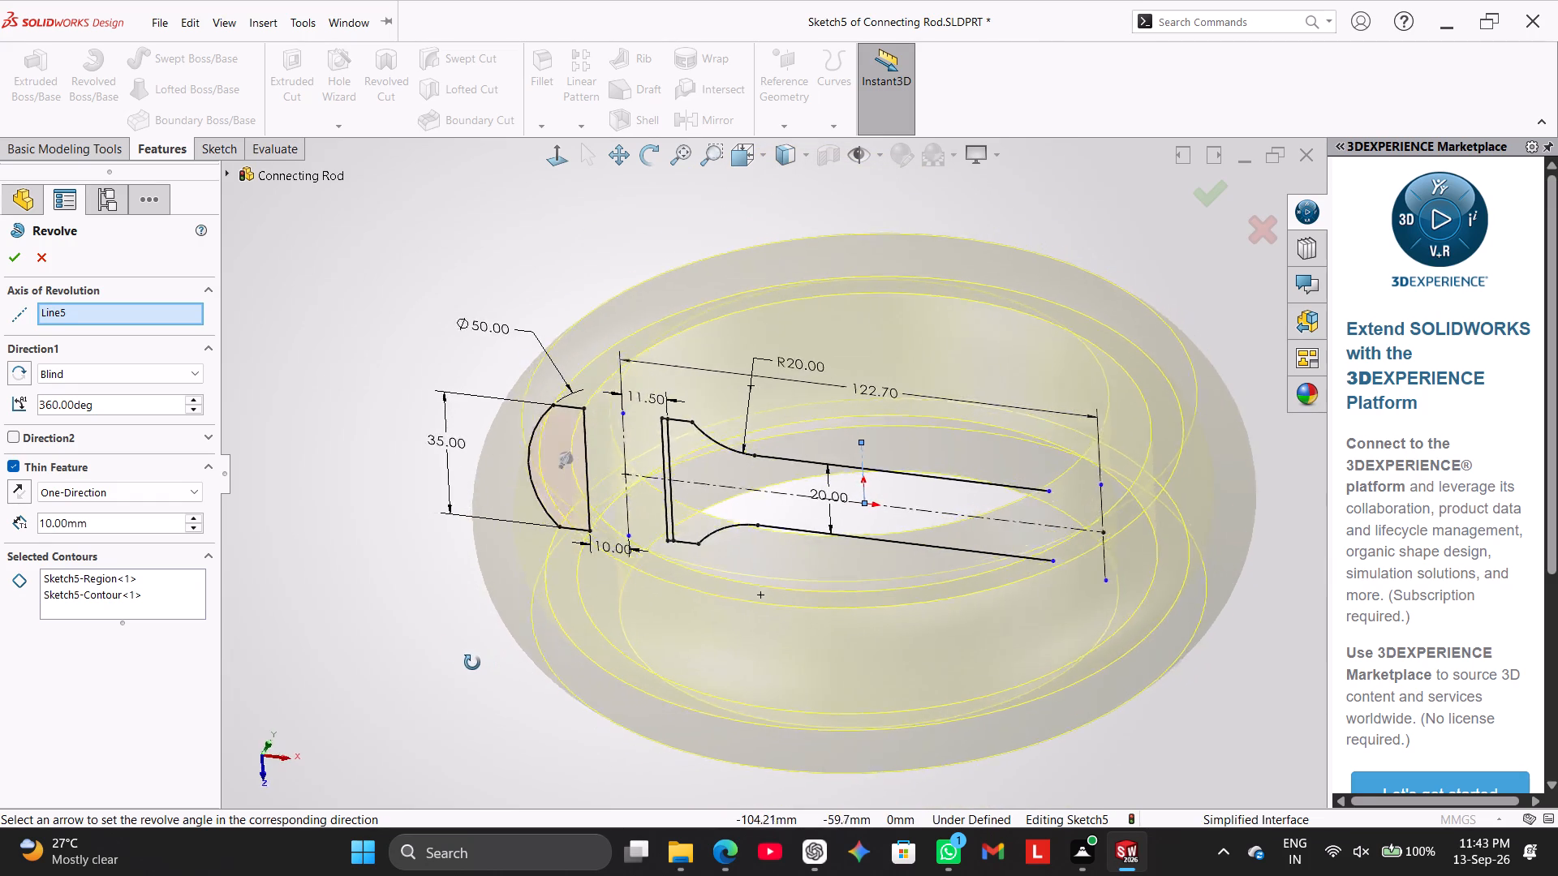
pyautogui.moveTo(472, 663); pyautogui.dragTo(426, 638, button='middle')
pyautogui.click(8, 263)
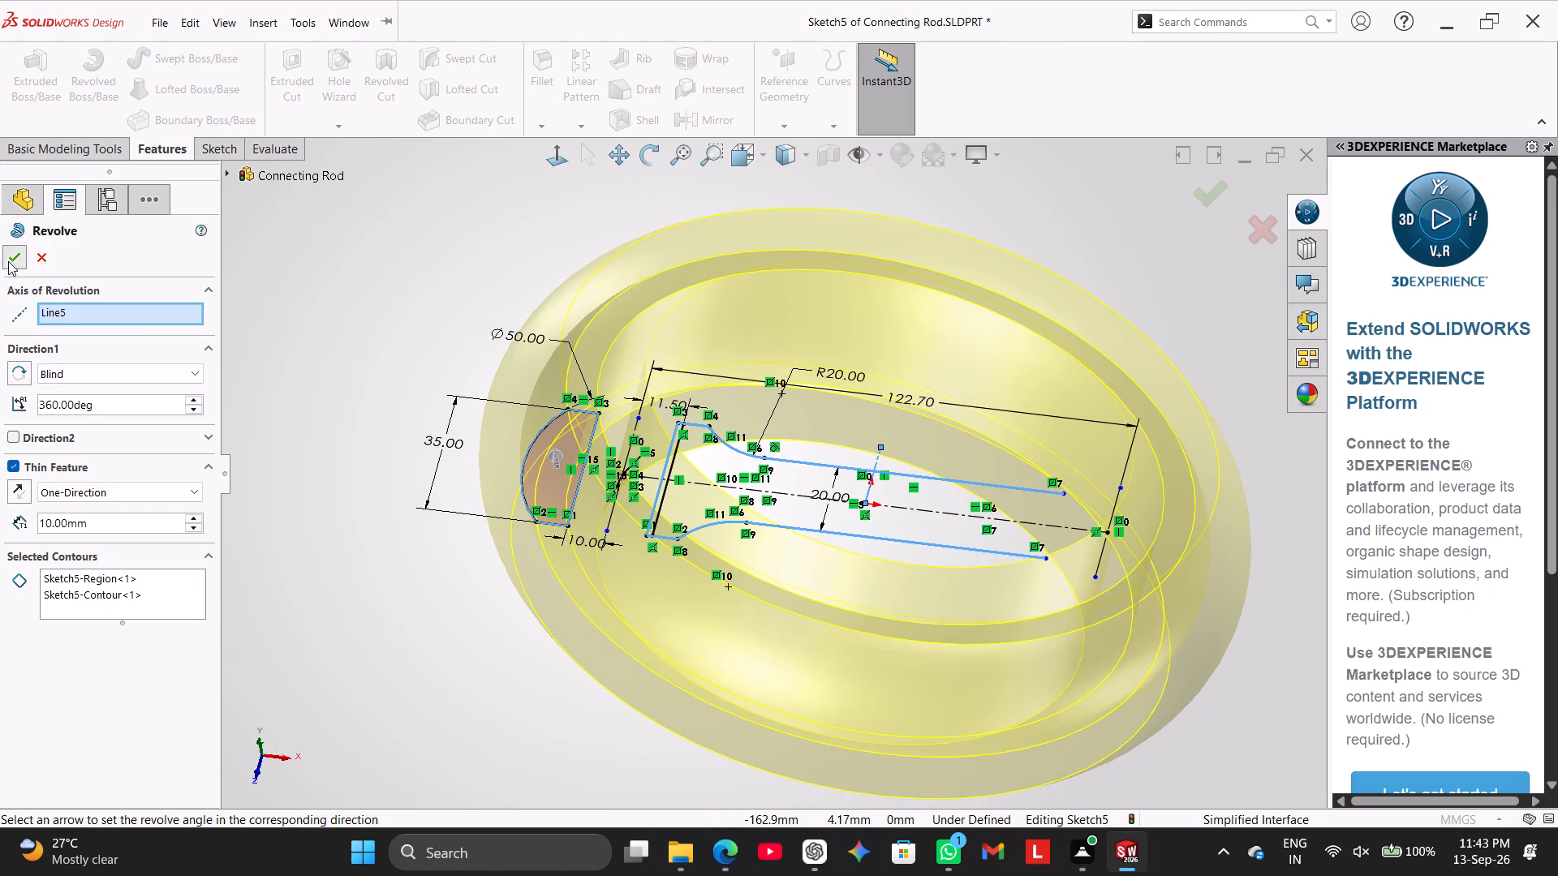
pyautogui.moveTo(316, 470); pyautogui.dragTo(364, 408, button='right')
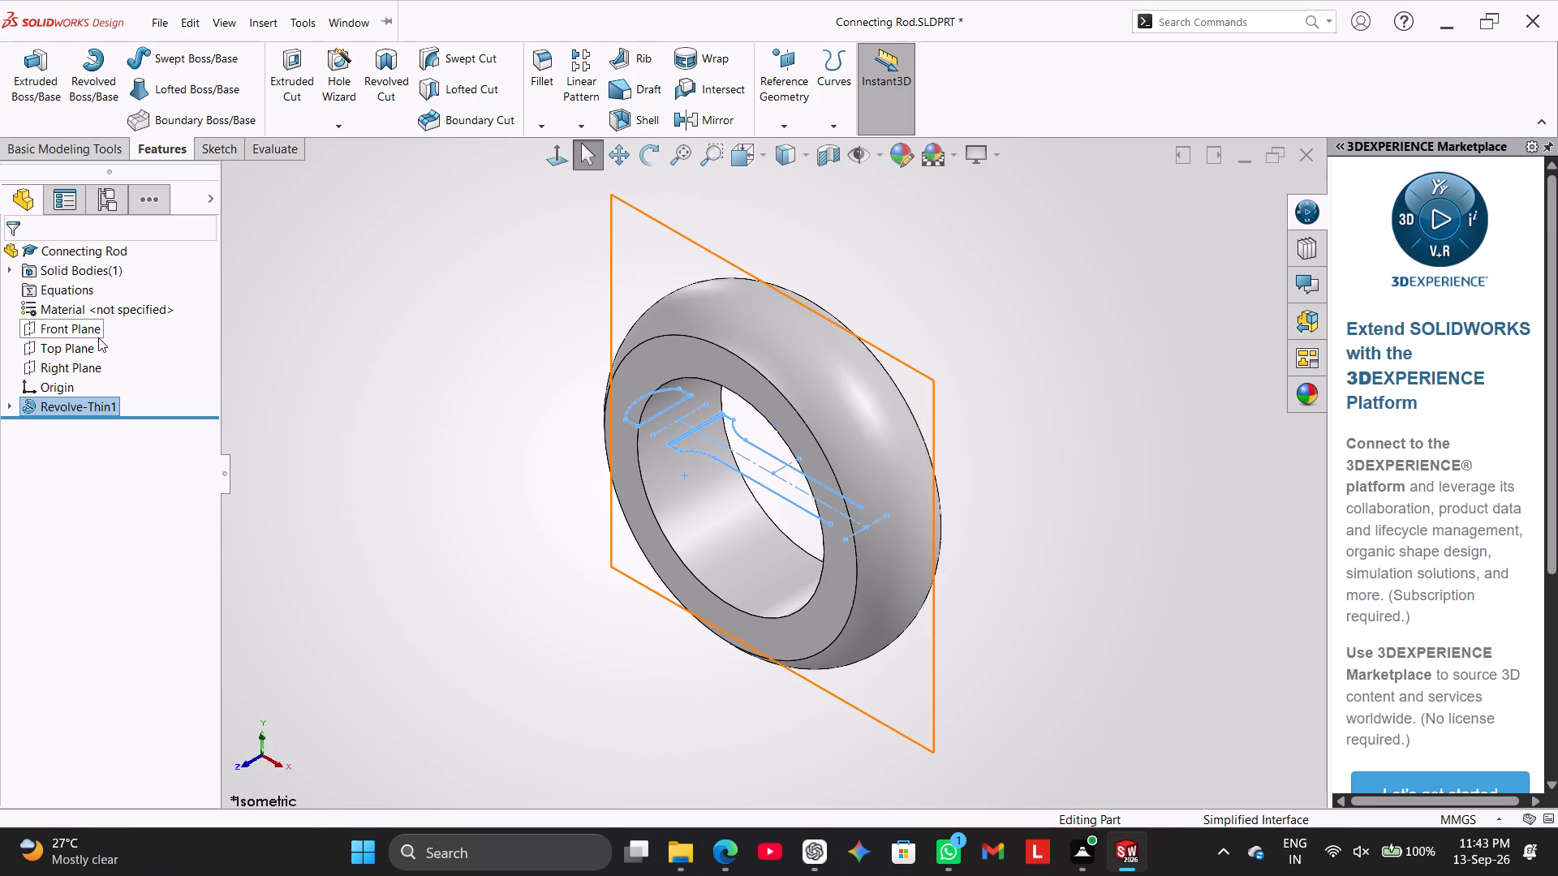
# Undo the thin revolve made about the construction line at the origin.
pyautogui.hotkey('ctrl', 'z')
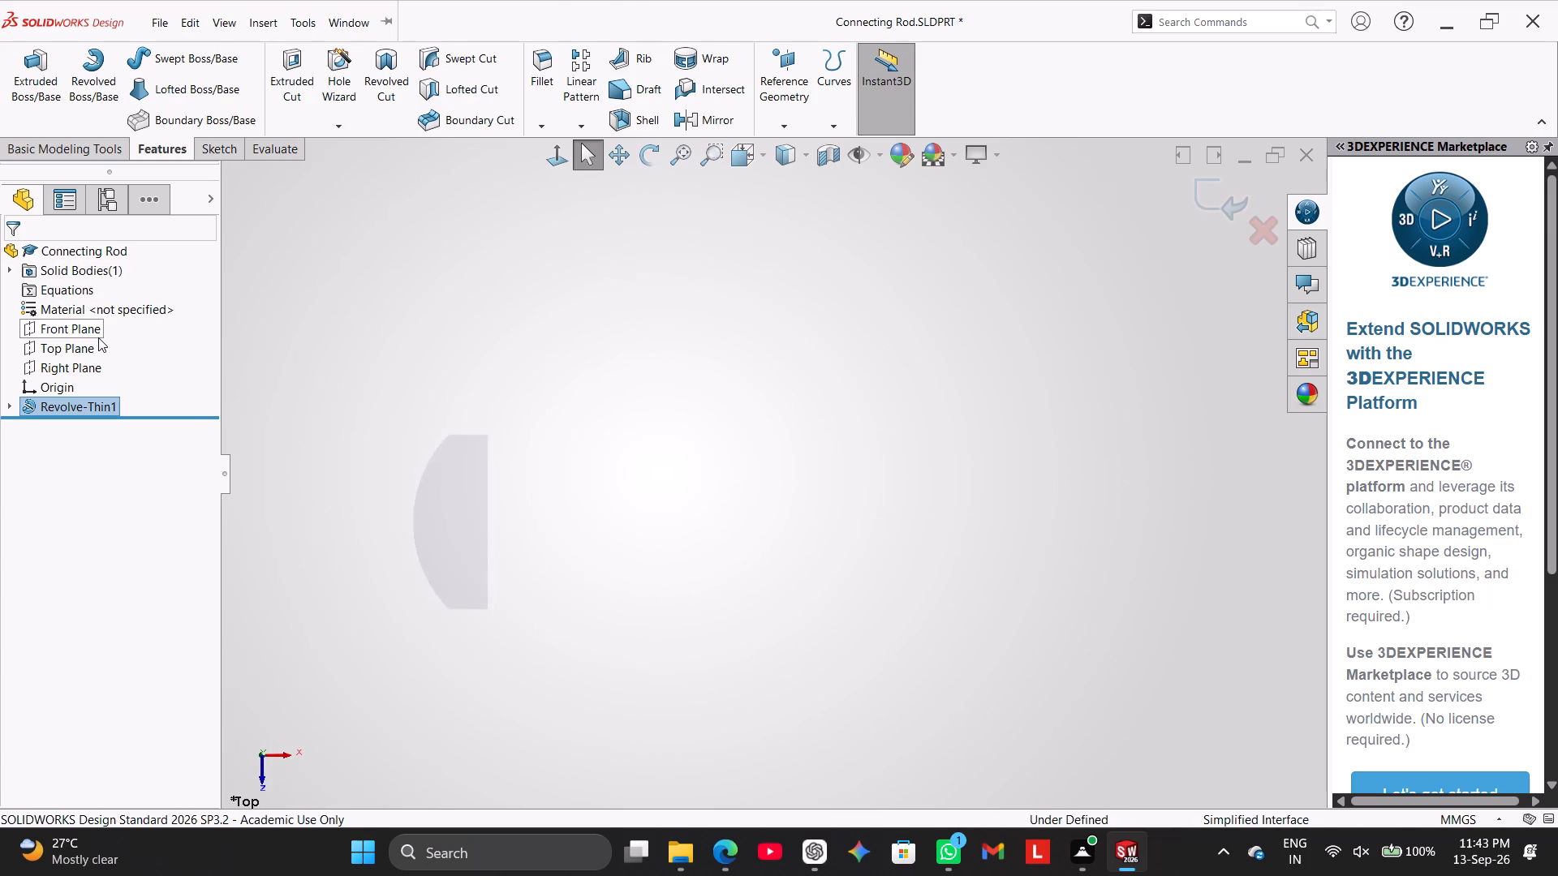
# Revolve the big-end segment contour 360 degrees about the big-end centerline as a one-direction thin feature 10 mm thick.
pyautogui.click(148, 148)
pyautogui.click(114, 108)
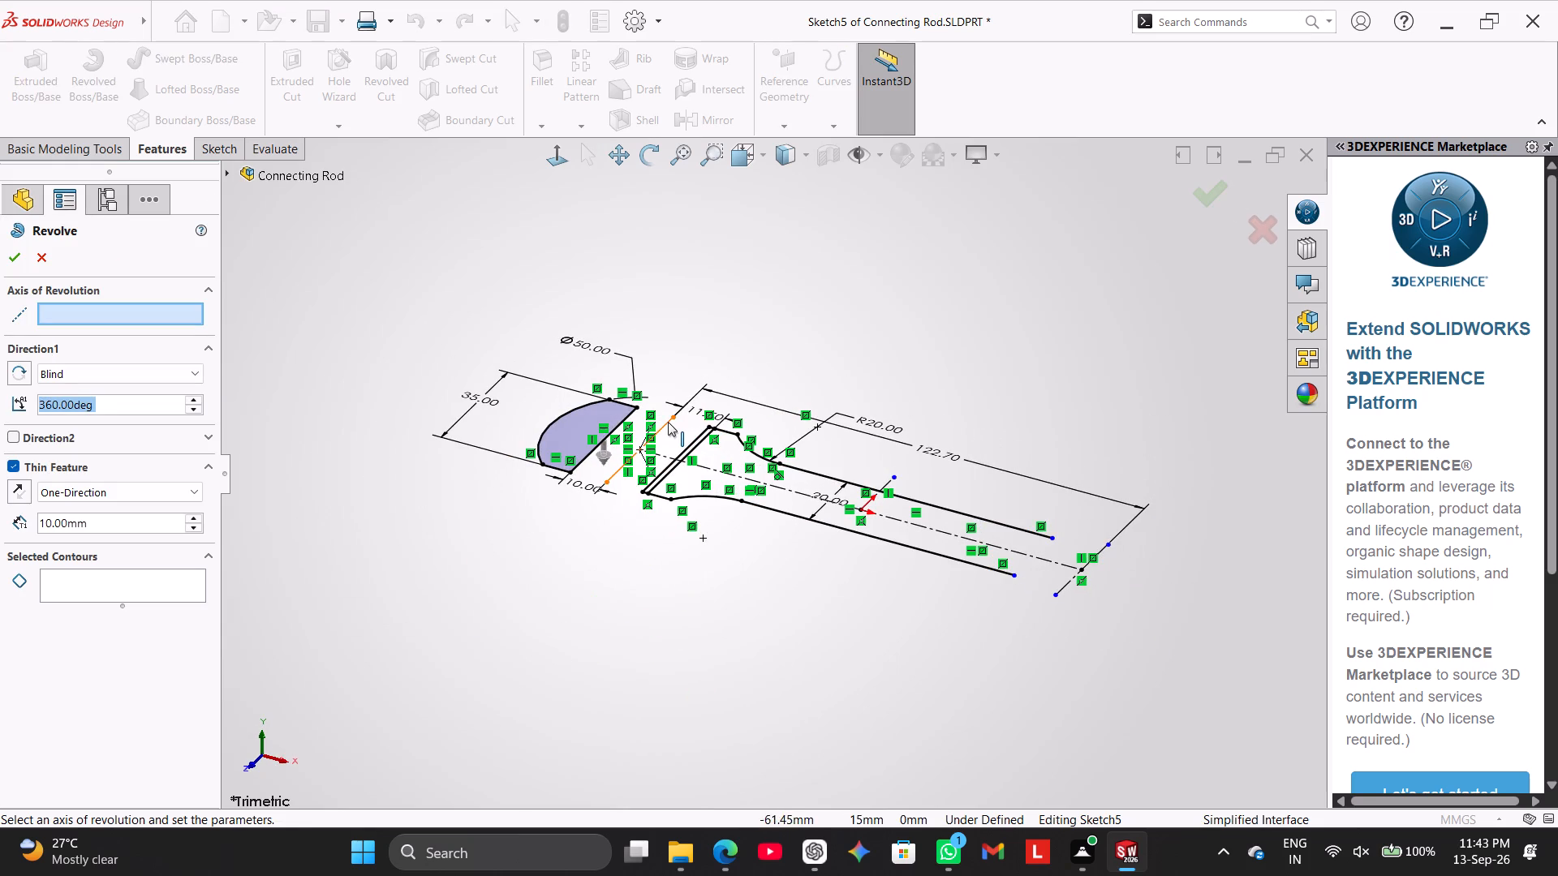
pyautogui.click(668, 422)
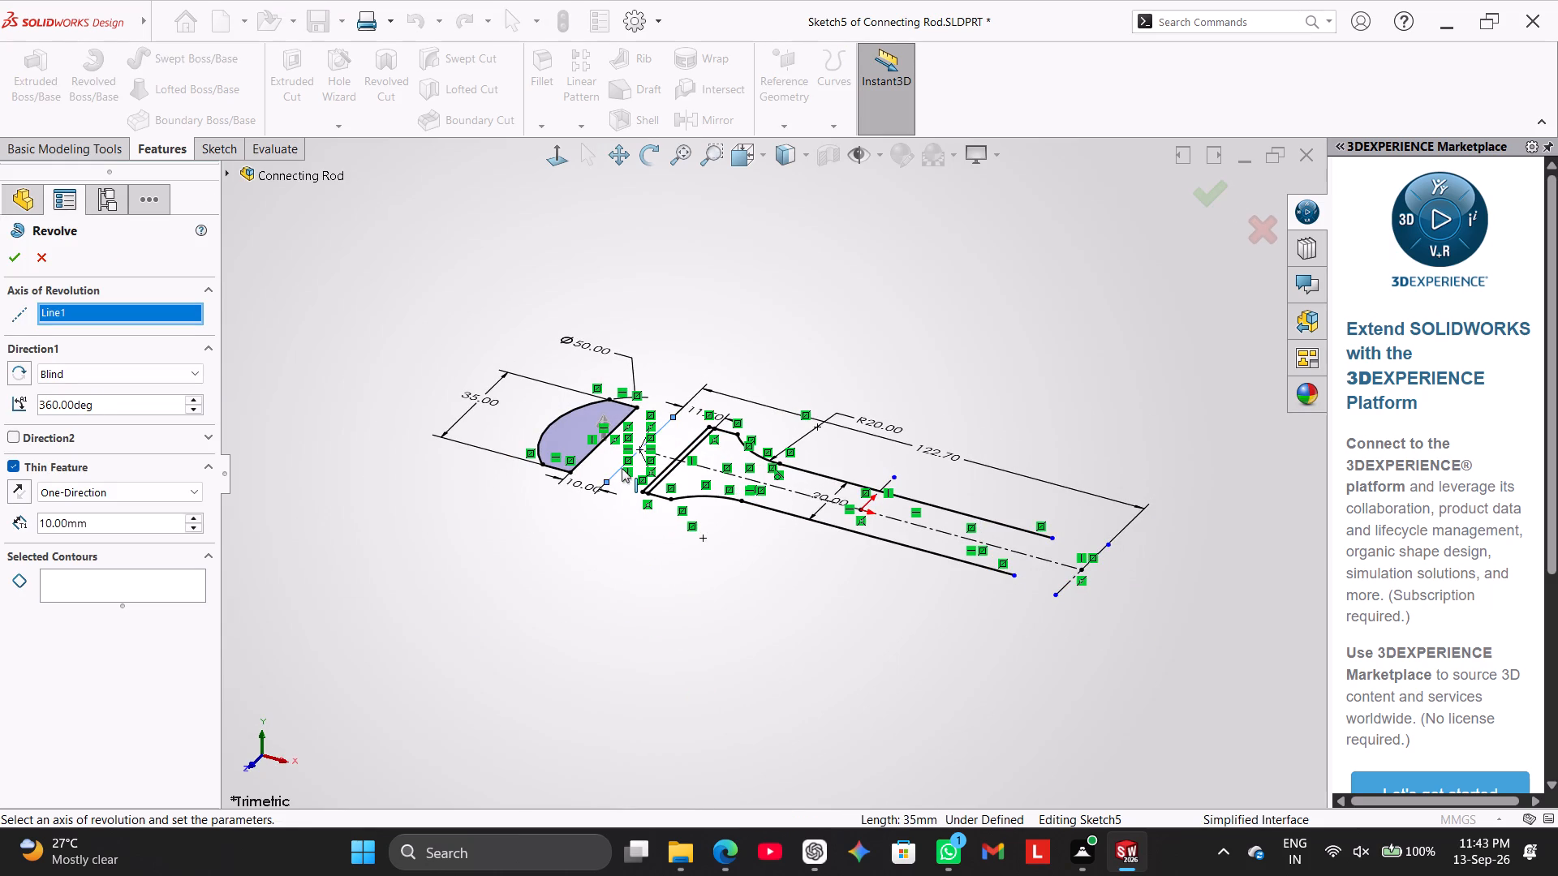
pyautogui.click(180, 578)
pyautogui.click(545, 434)
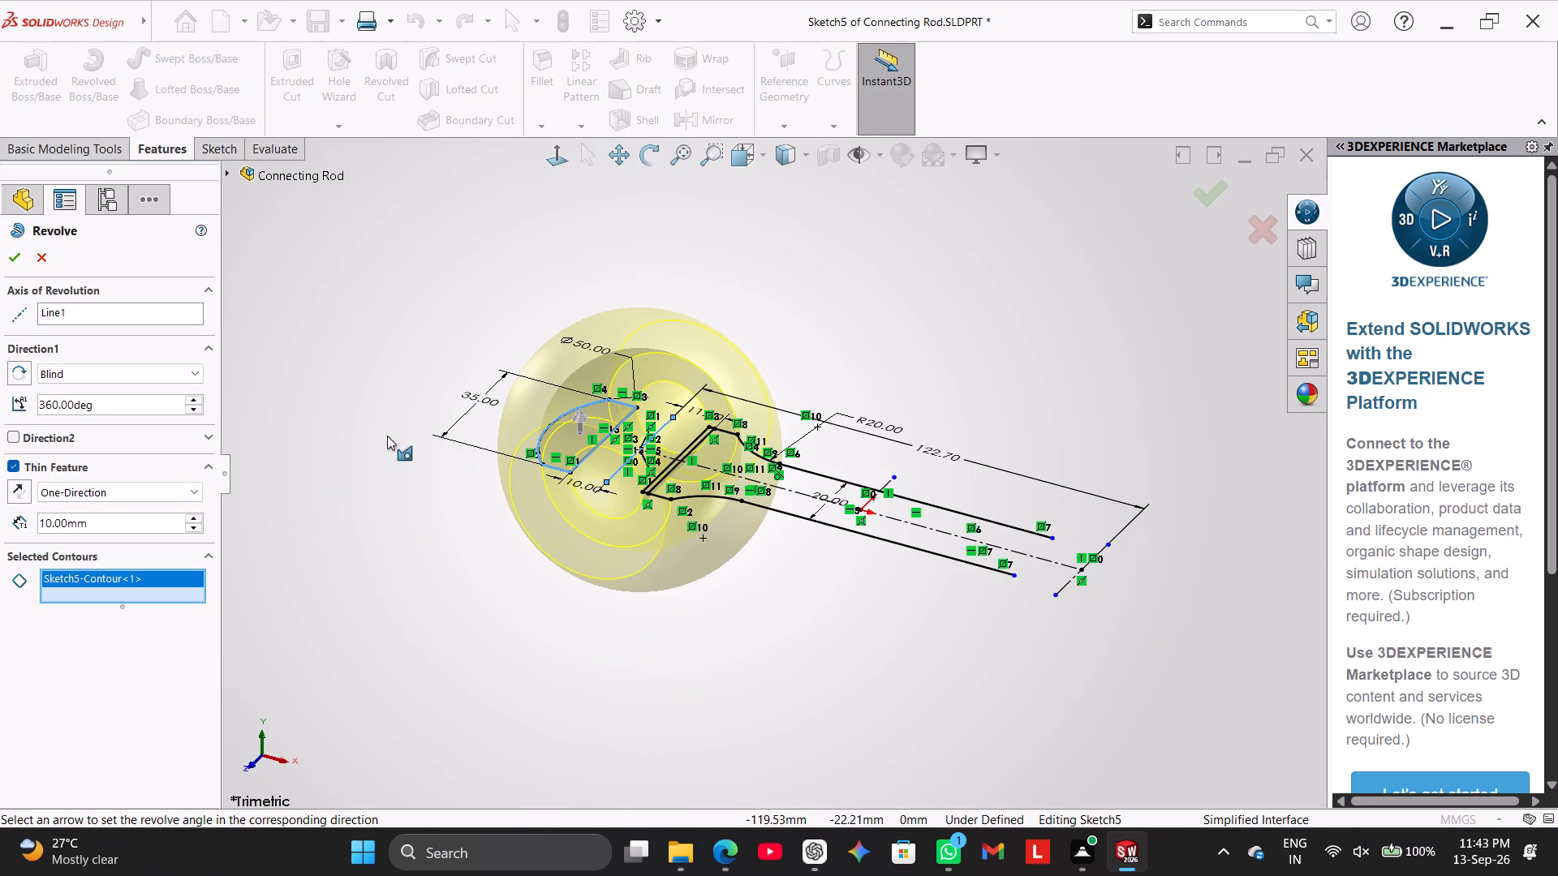
pyautogui.moveTo(389, 513); pyautogui.dragTo(312, 650, button='middle')
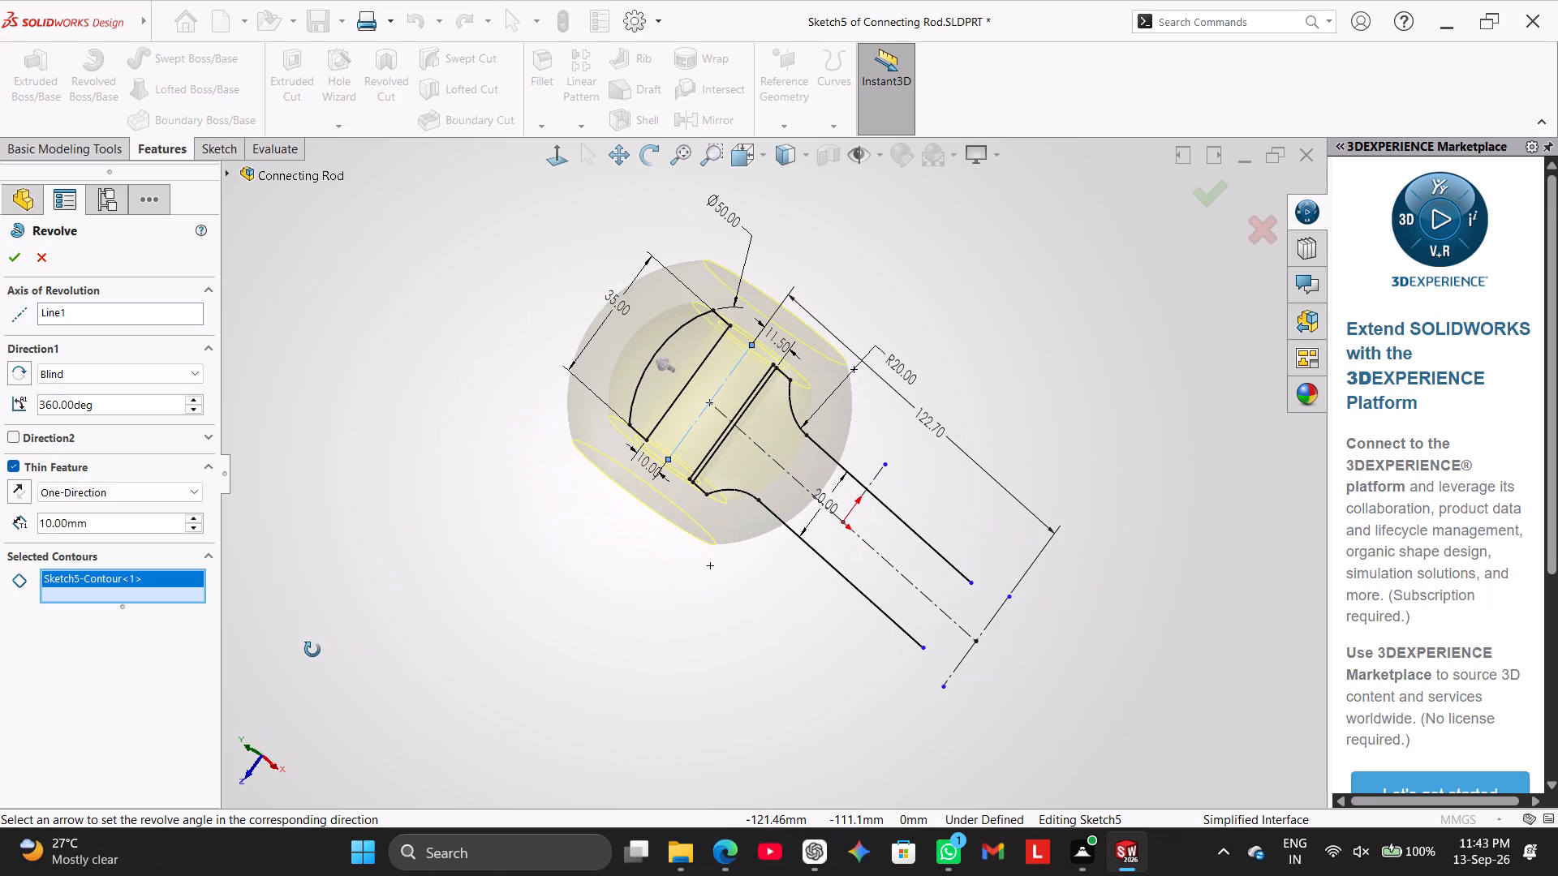
pyautogui.moveTo(312, 650); pyautogui.dragTo(315, 632, button='middle')
pyautogui.click(21, 249)
# Examine the revolved big-end body in isometric and rotated views.
pyautogui.moveTo(325, 459); pyautogui.dragTo(453, 350, button='right')
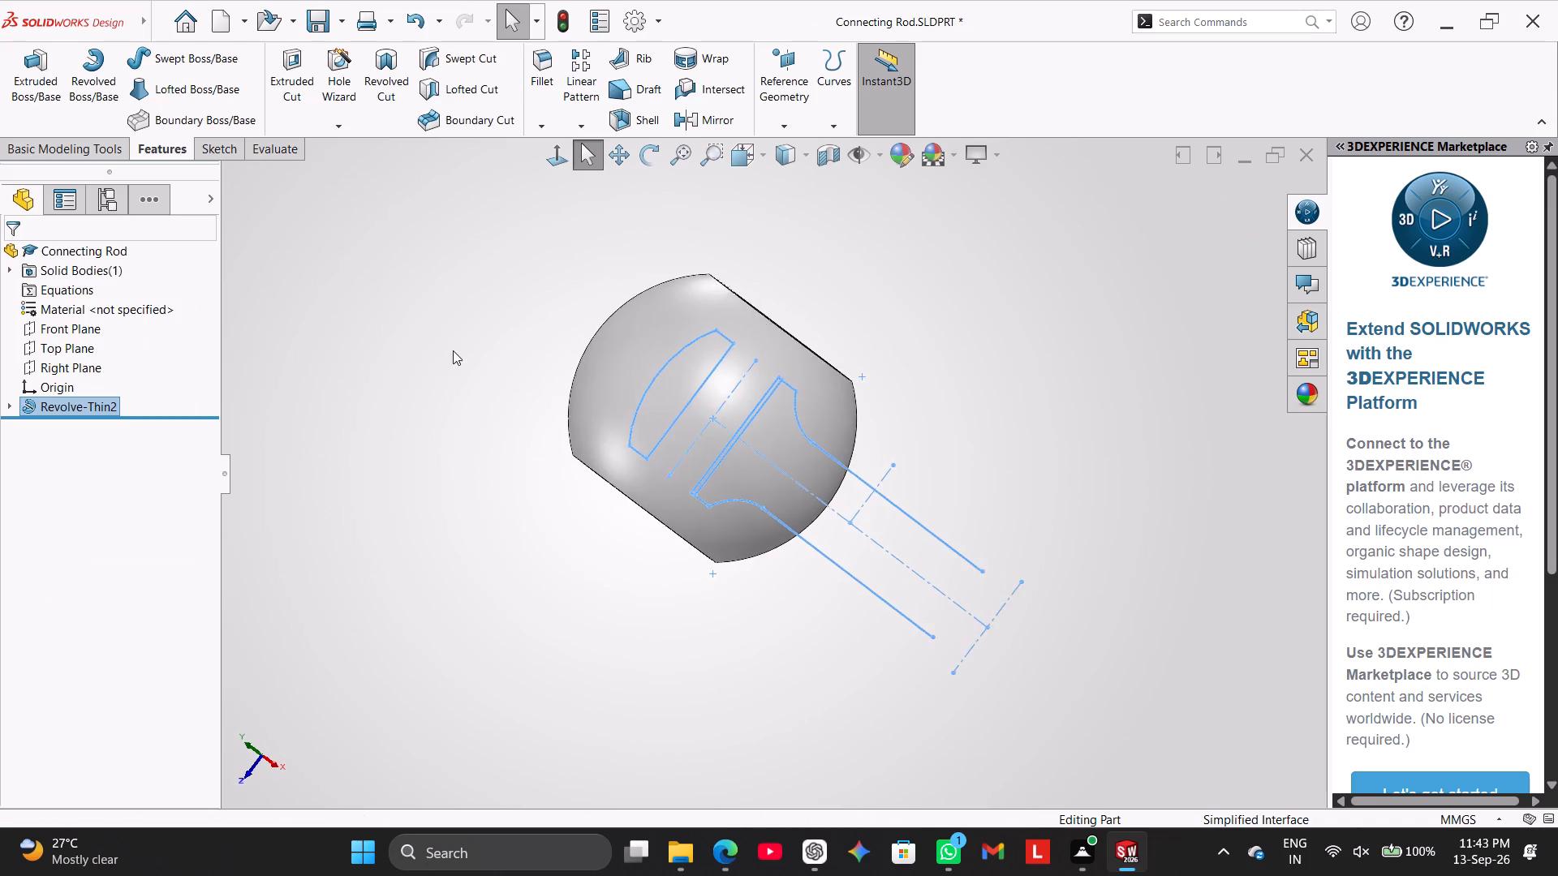
pyautogui.moveTo(453, 350); pyautogui.dragTo(456, 347, button='right')
pyautogui.click(431, 423)
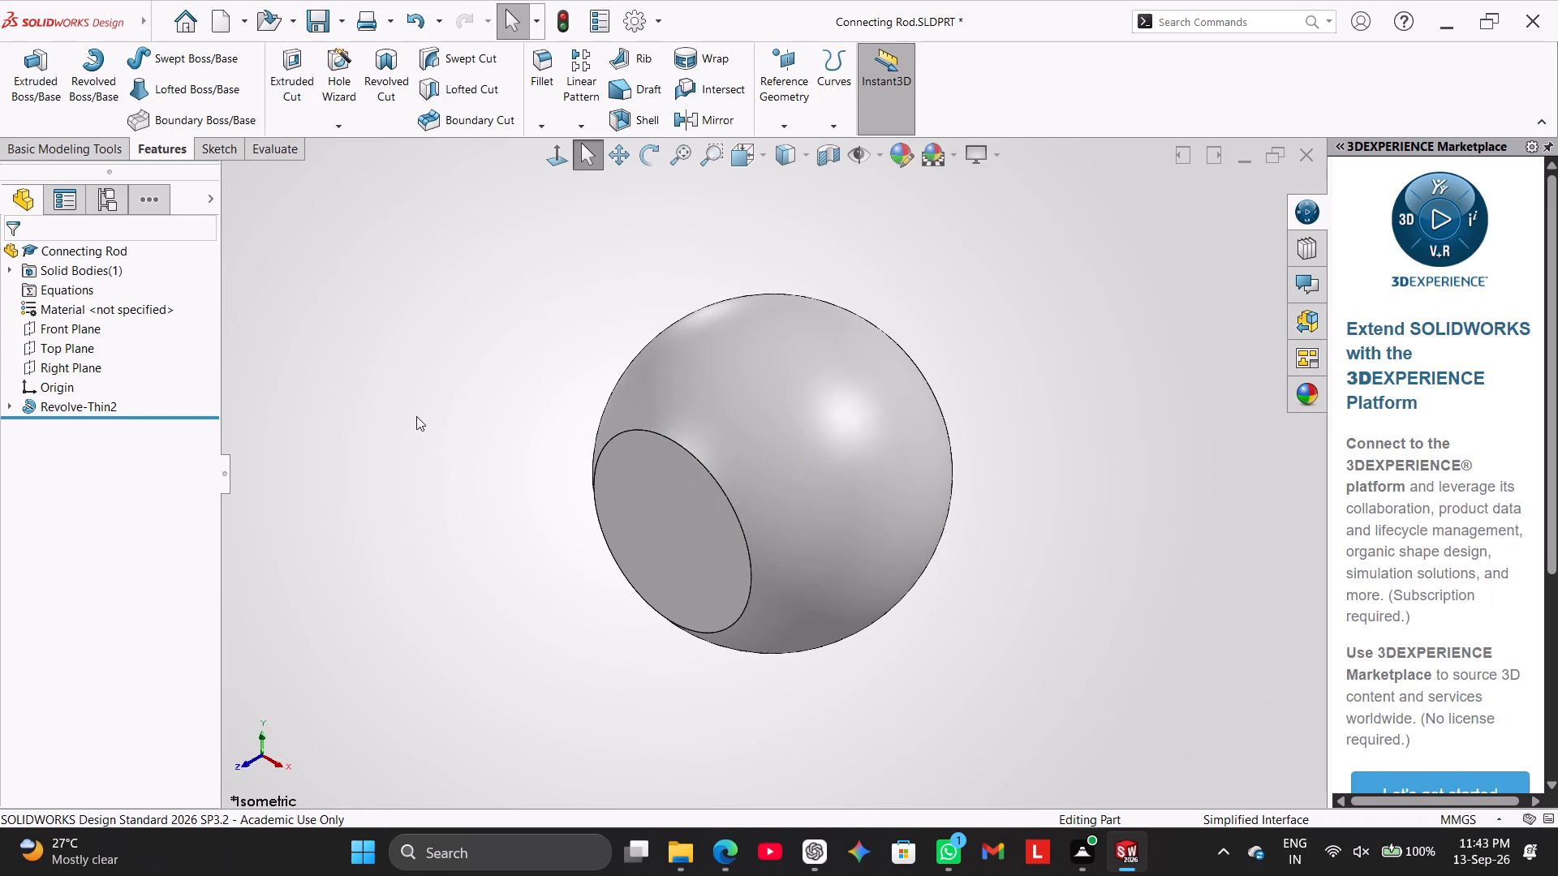
pyautogui.moveTo(390, 479); pyautogui.dragTo(493, 375, button='right')
pyautogui.moveTo(476, 390); pyautogui.dragTo(394, 500, button='middle')
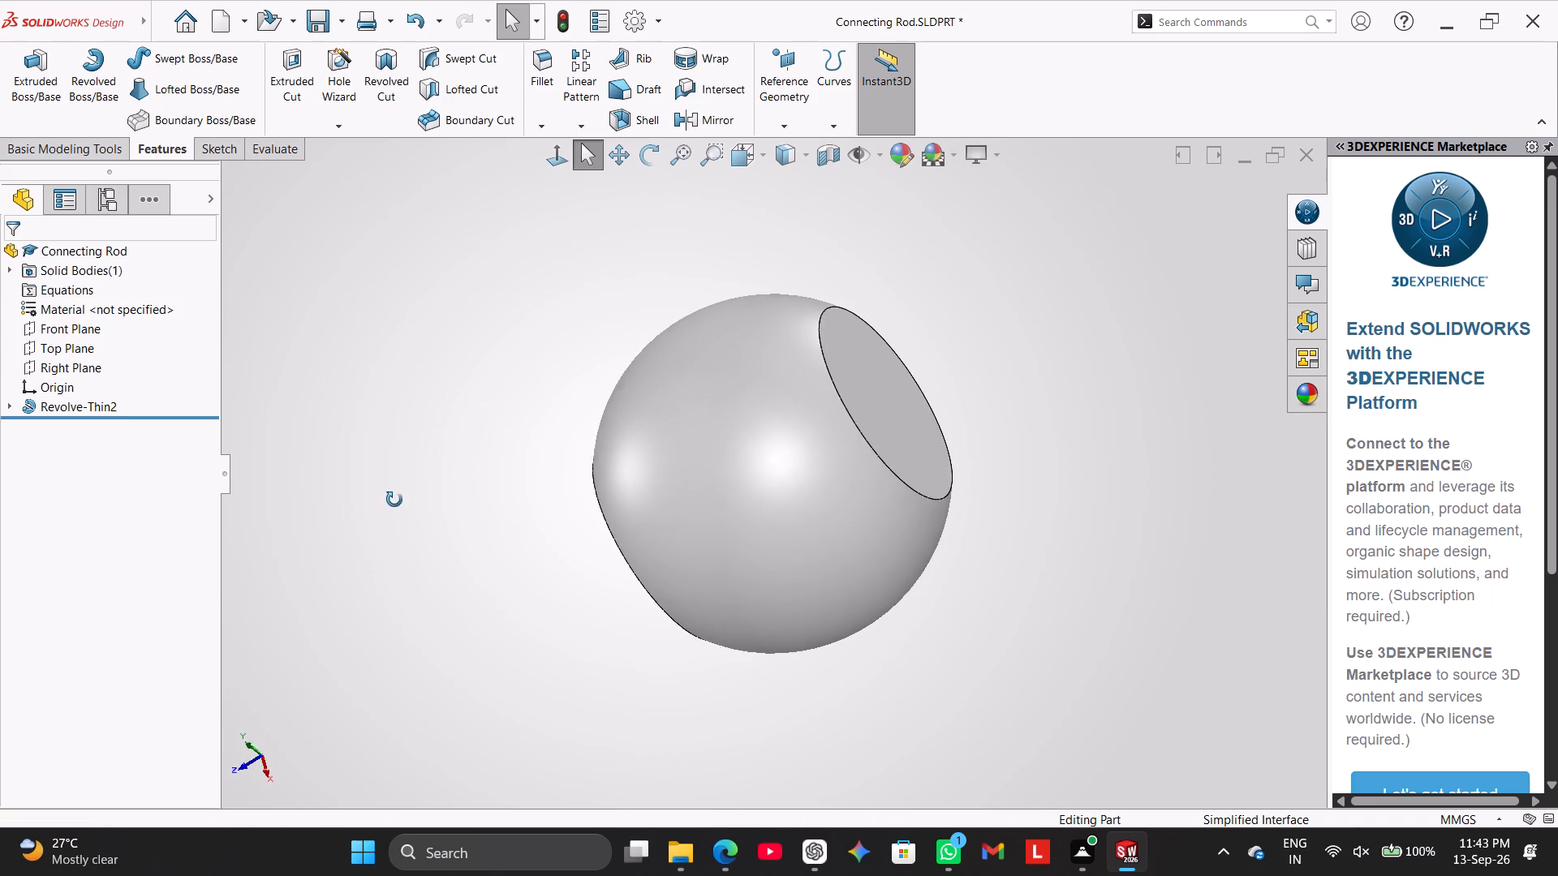
pyautogui.moveTo(394, 500); pyautogui.dragTo(393, 498, button='middle')
pyautogui.moveTo(415, 414); pyautogui.dragTo(502, 339, button='right')
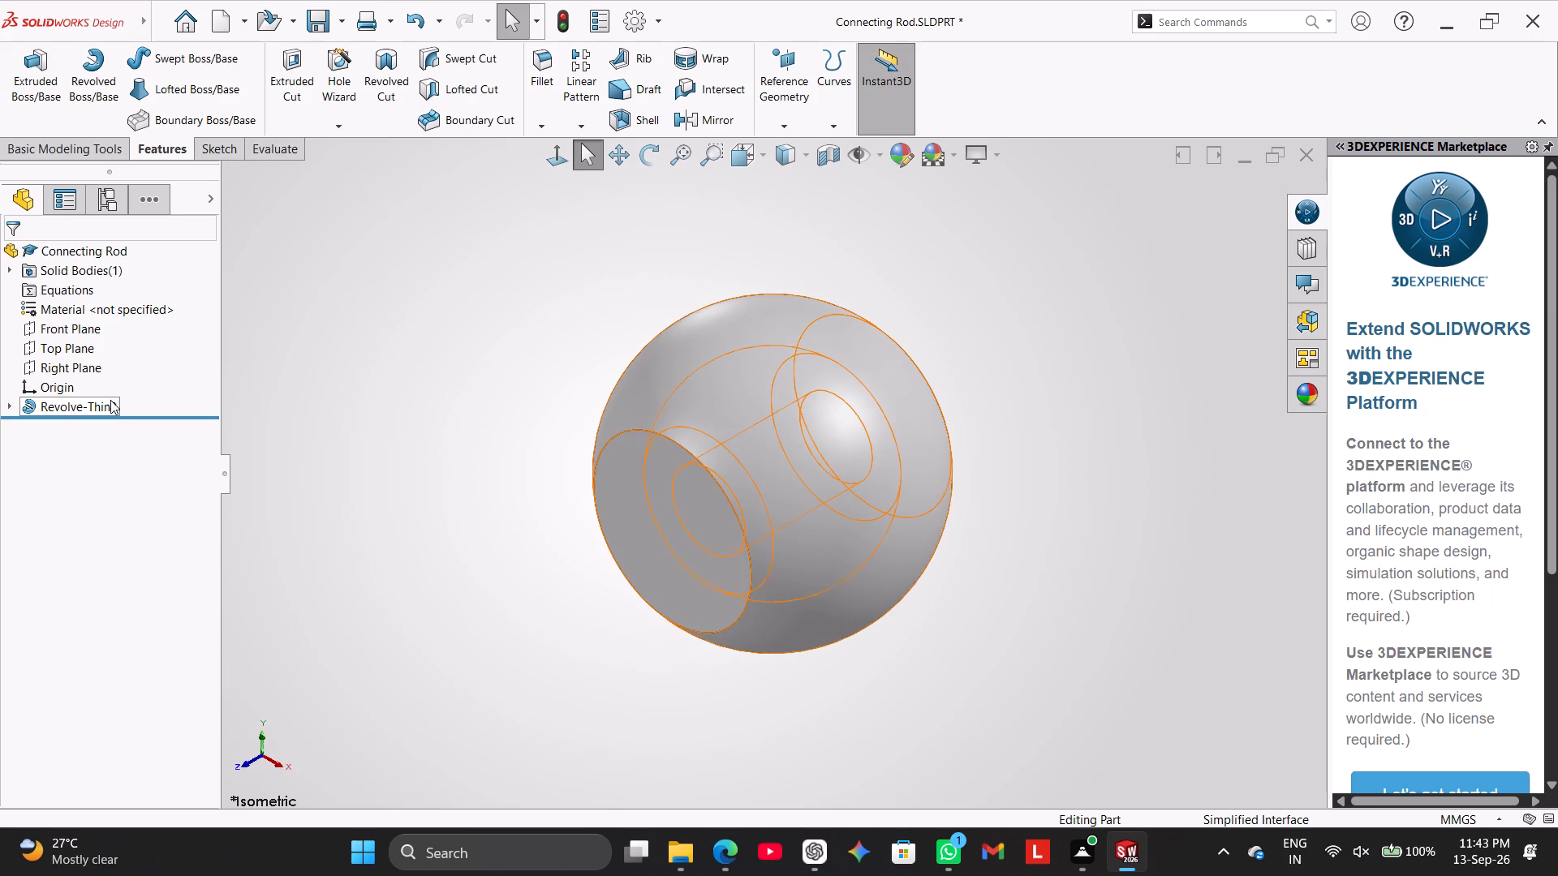
# Change the sketch plane of the revolve's Sketch5 from the Top Plane to the Front Plane.
pyautogui.click(12, 400)
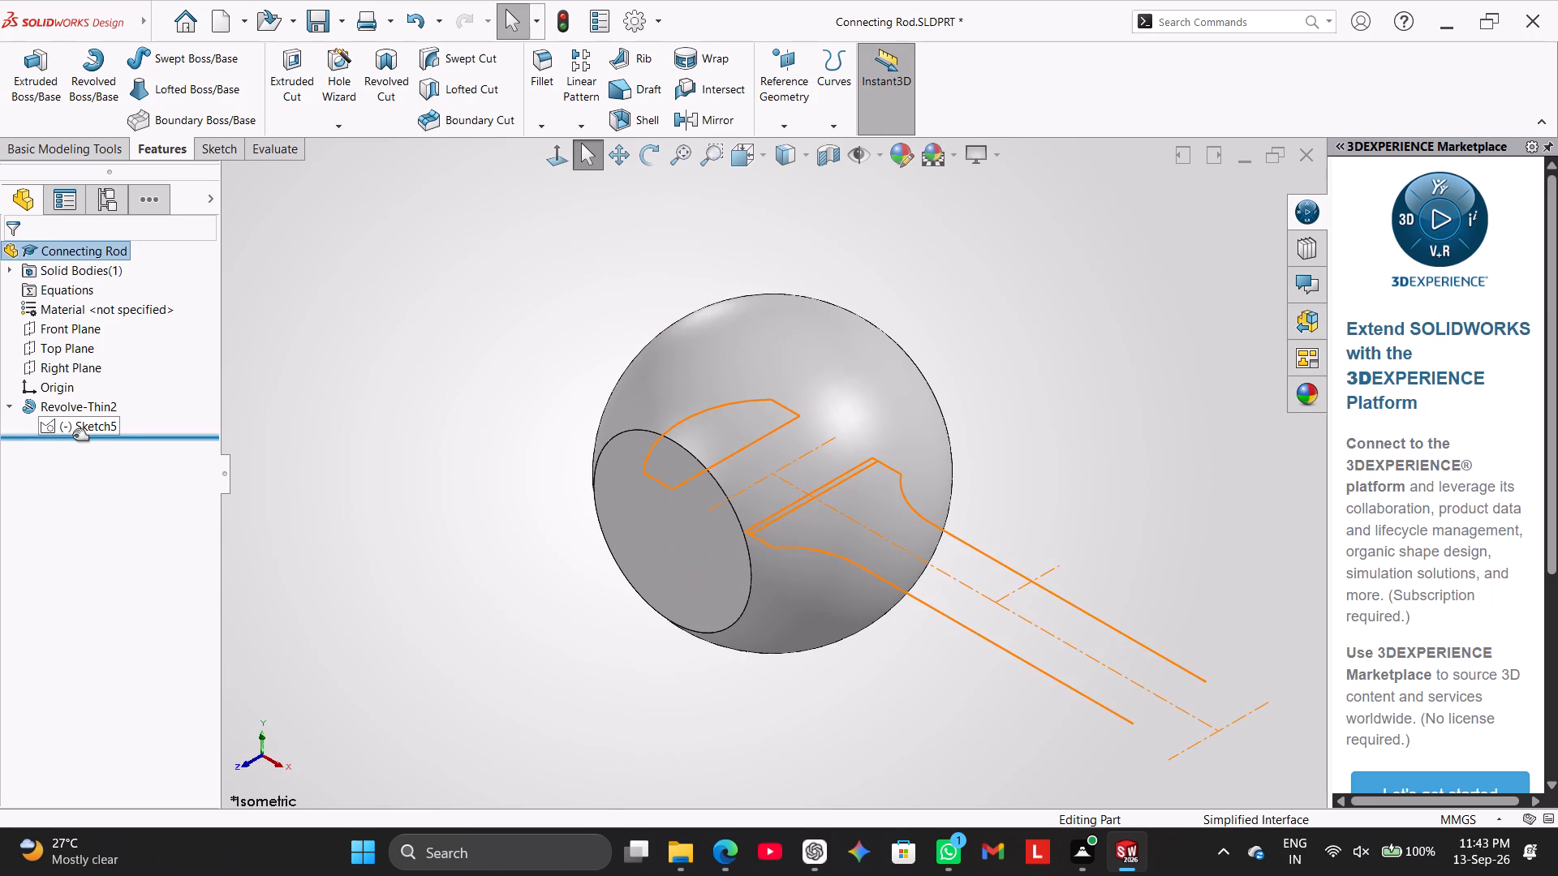
pyautogui.rightClick(77, 428)
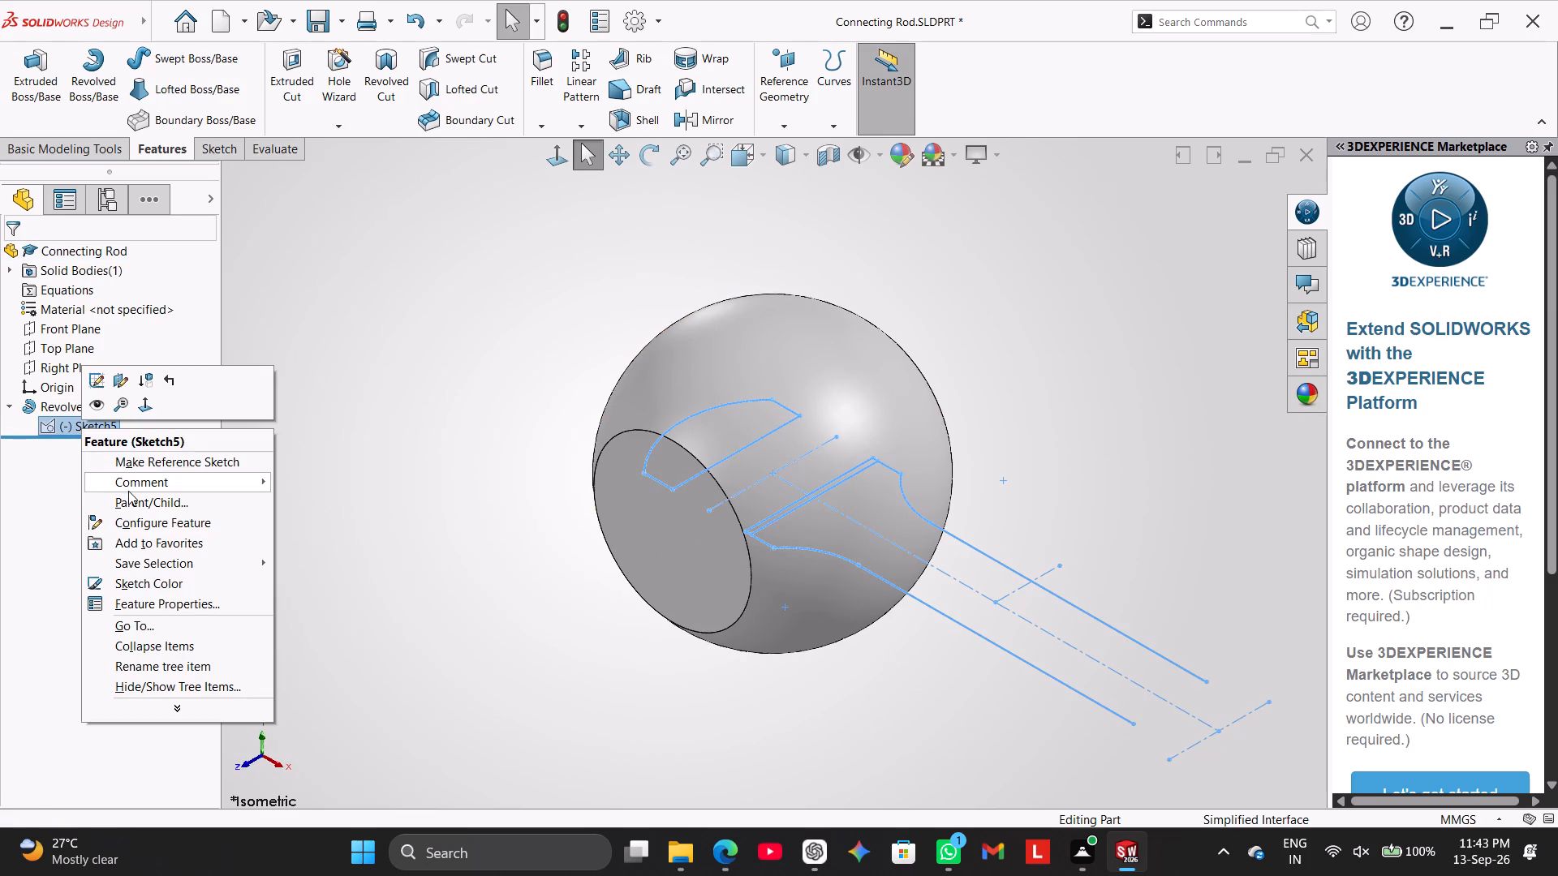
pyautogui.click(126, 378)
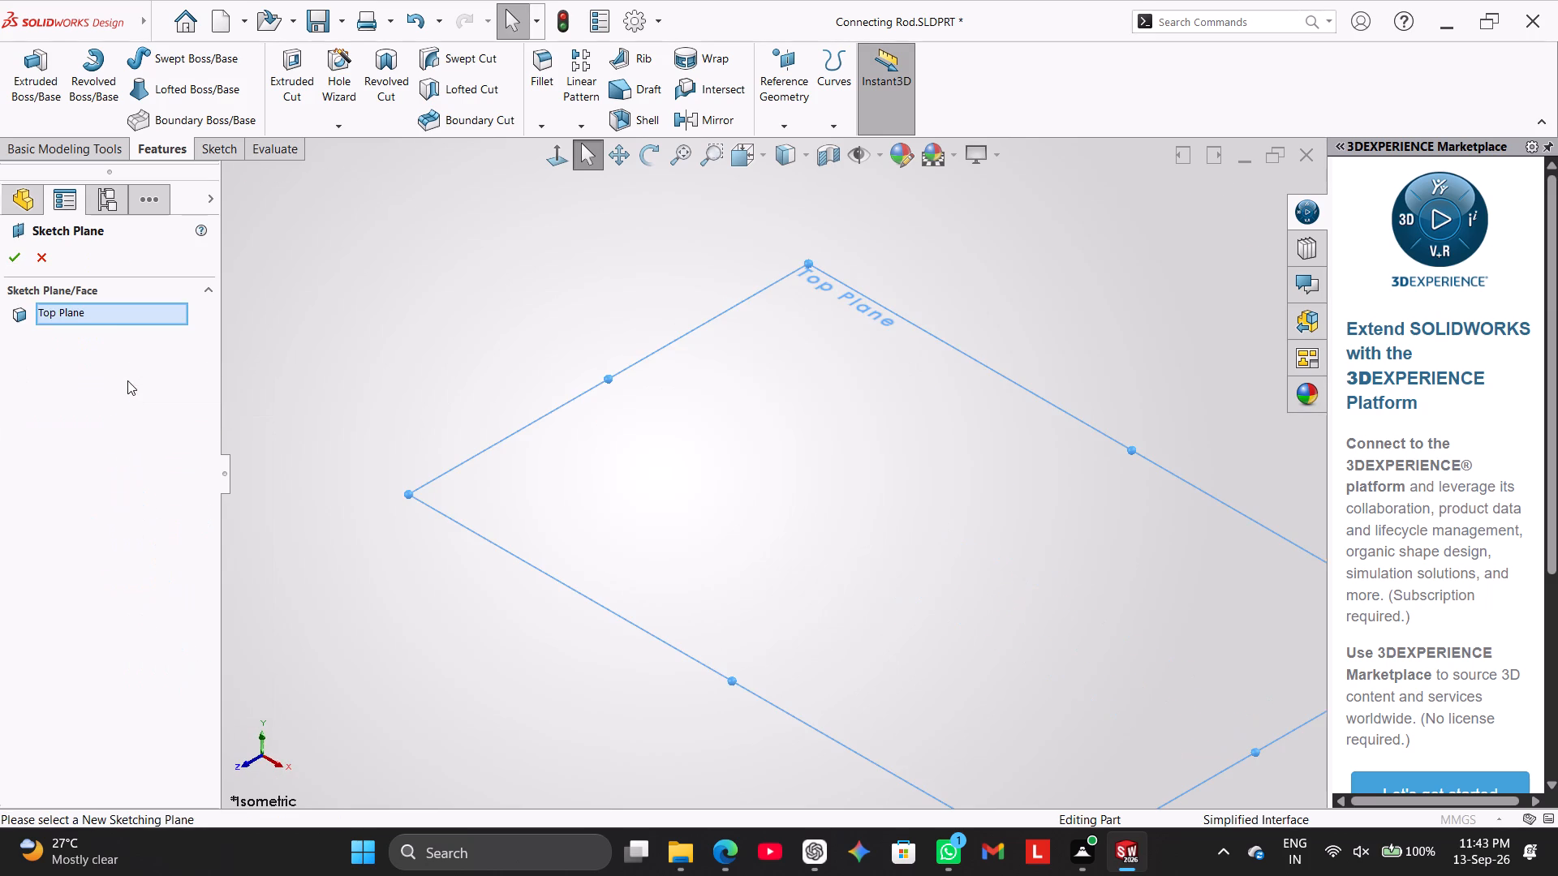
pyautogui.rightClick(118, 307)
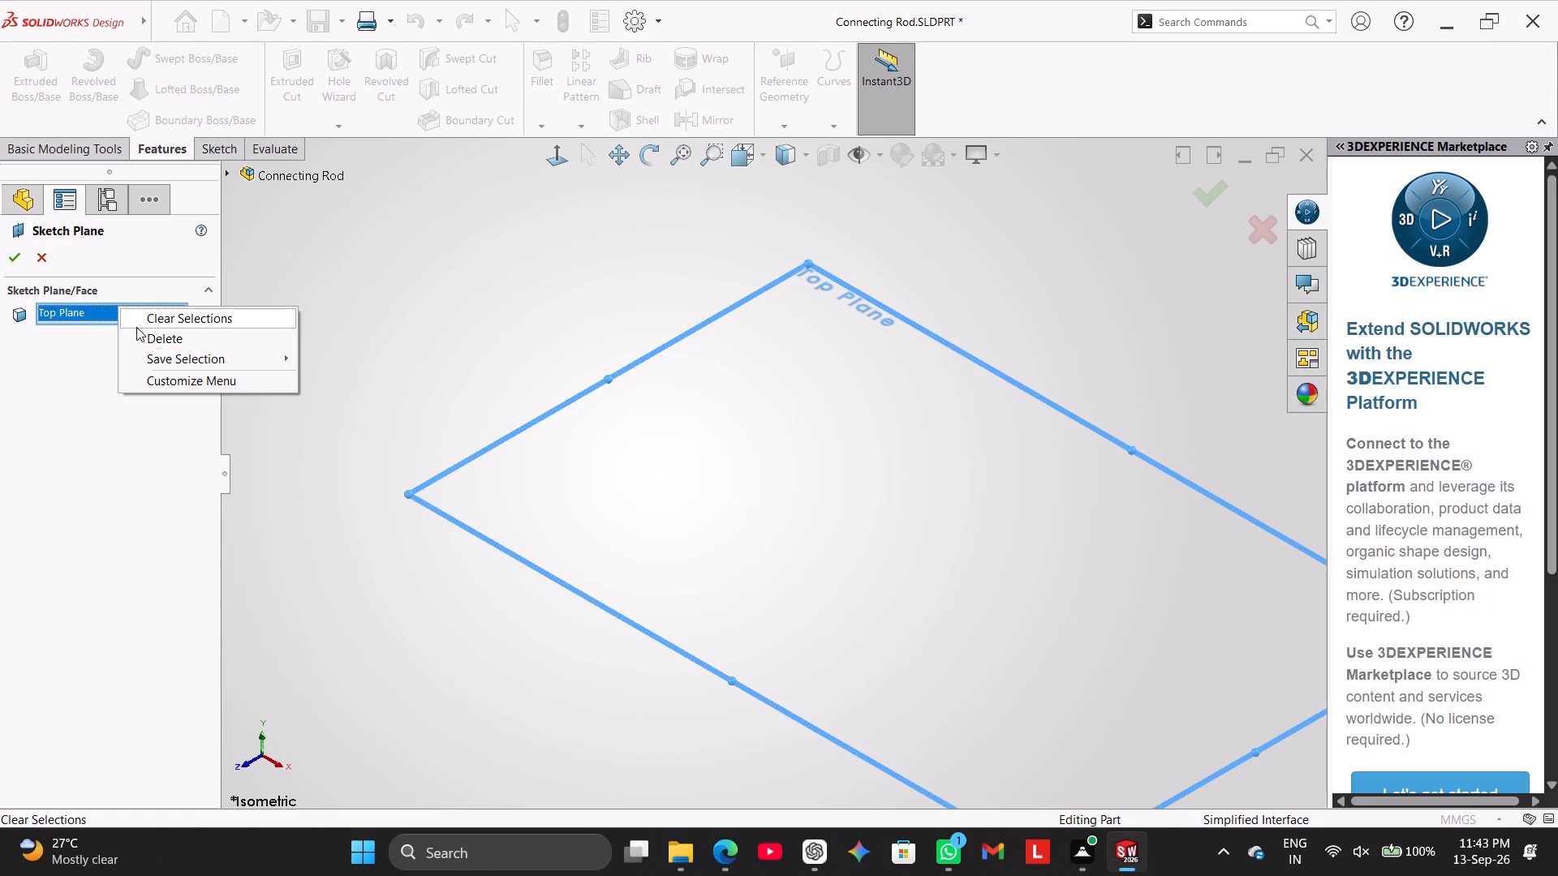
pyautogui.click(94, 346)
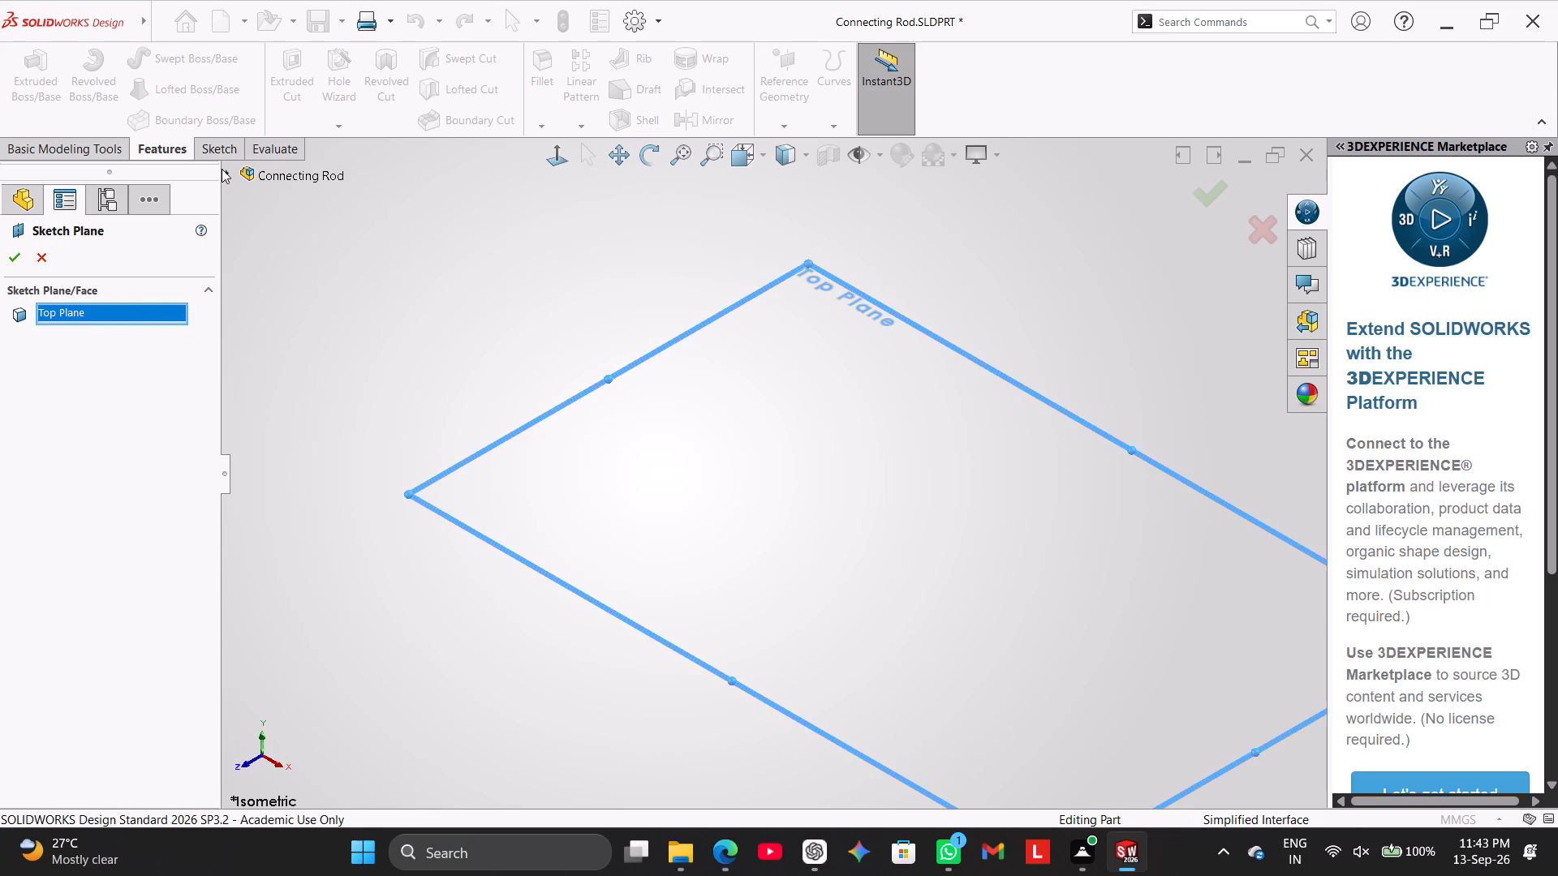
pyautogui.click(230, 172)
pyautogui.click(282, 231)
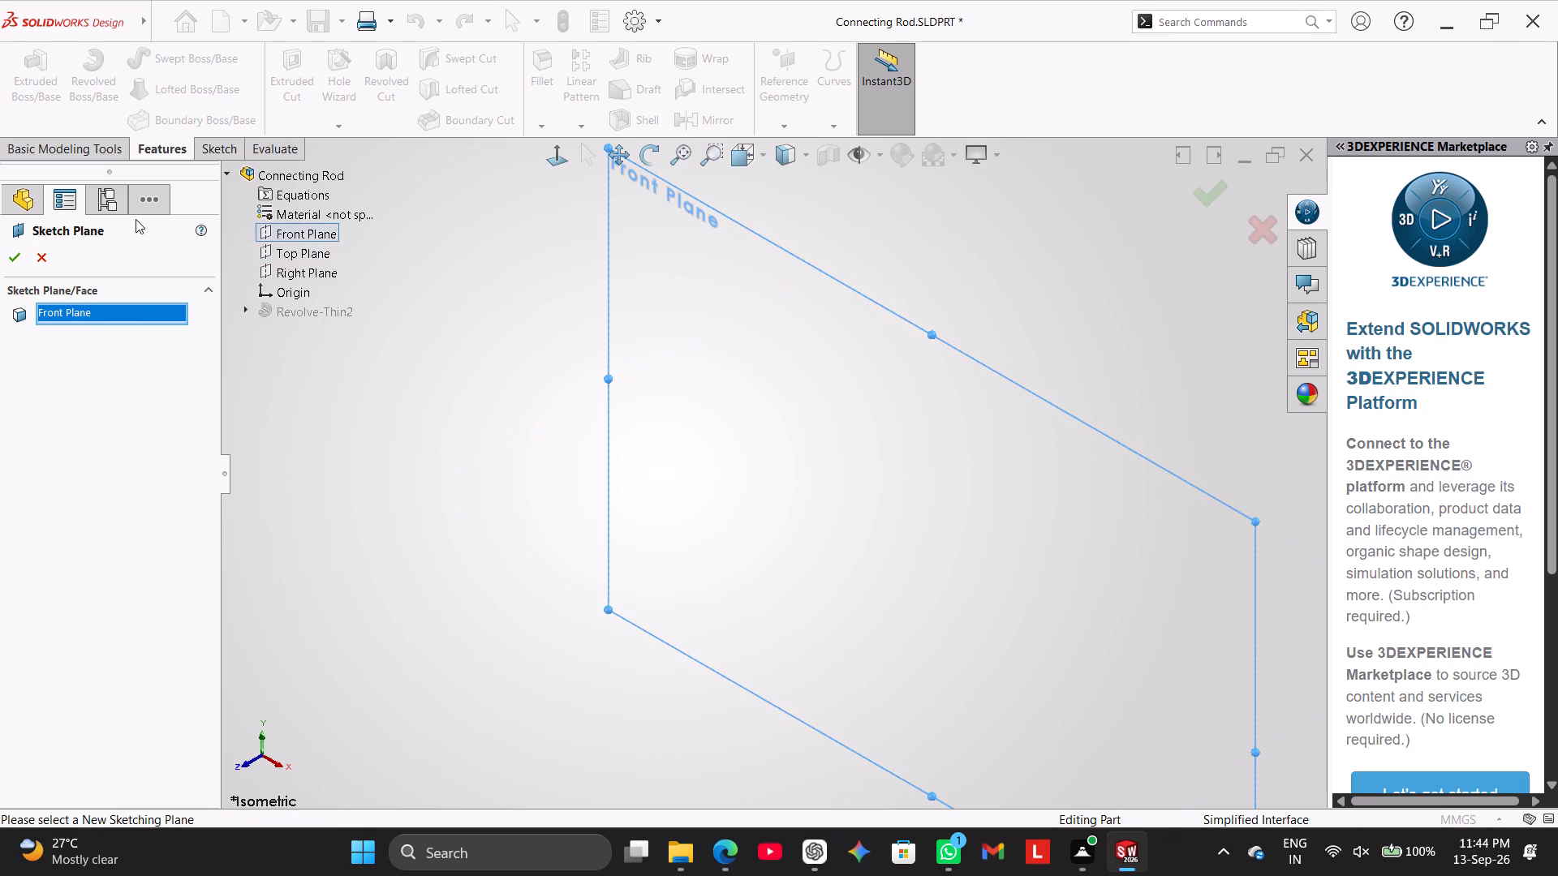
pyautogui.click(12, 264)
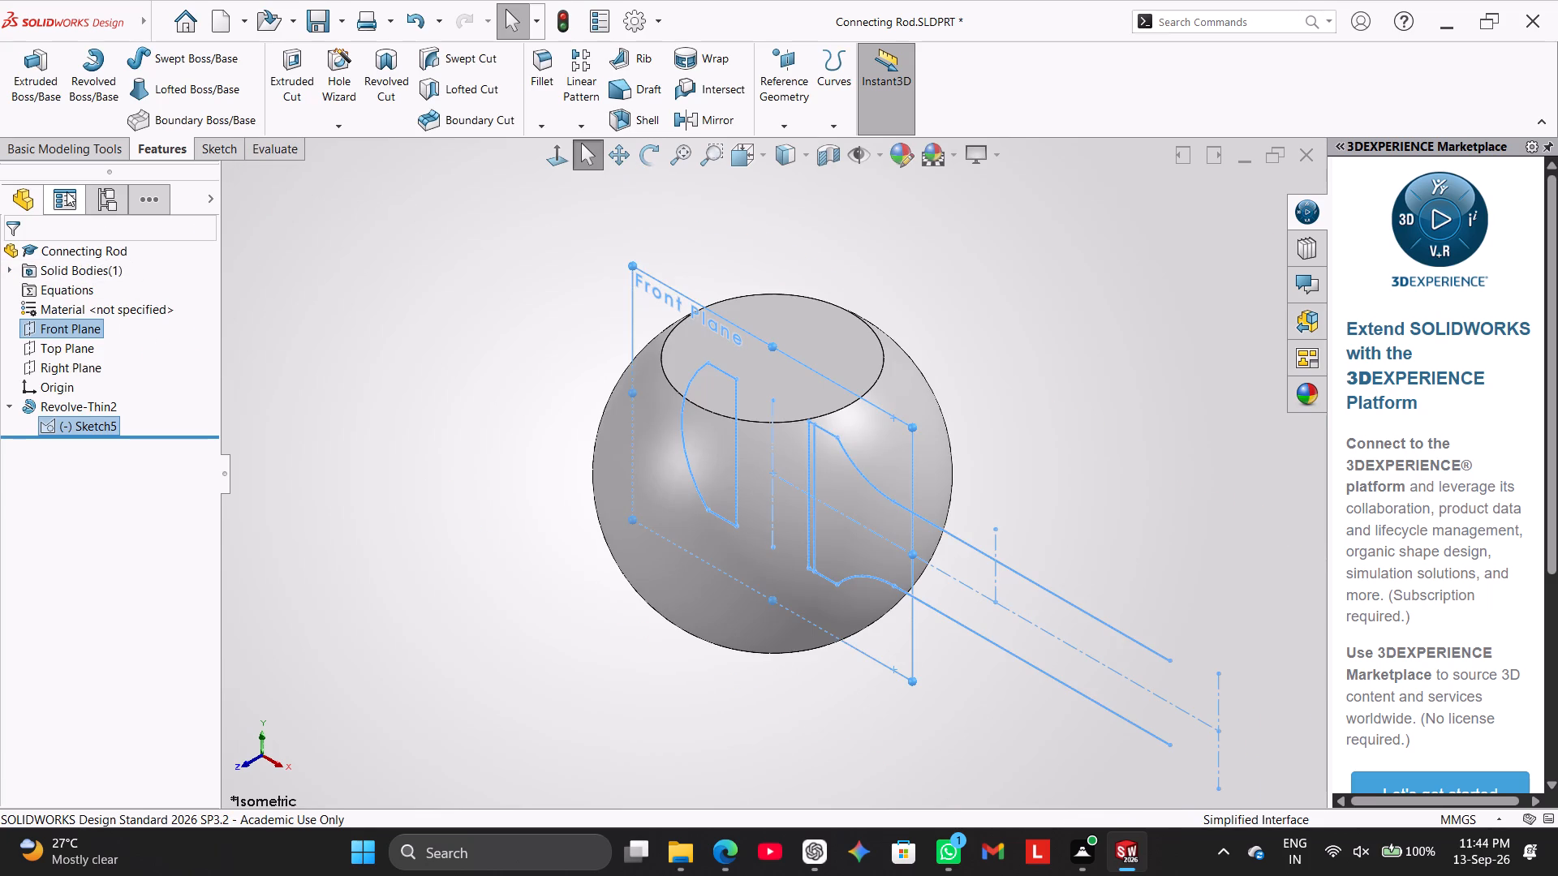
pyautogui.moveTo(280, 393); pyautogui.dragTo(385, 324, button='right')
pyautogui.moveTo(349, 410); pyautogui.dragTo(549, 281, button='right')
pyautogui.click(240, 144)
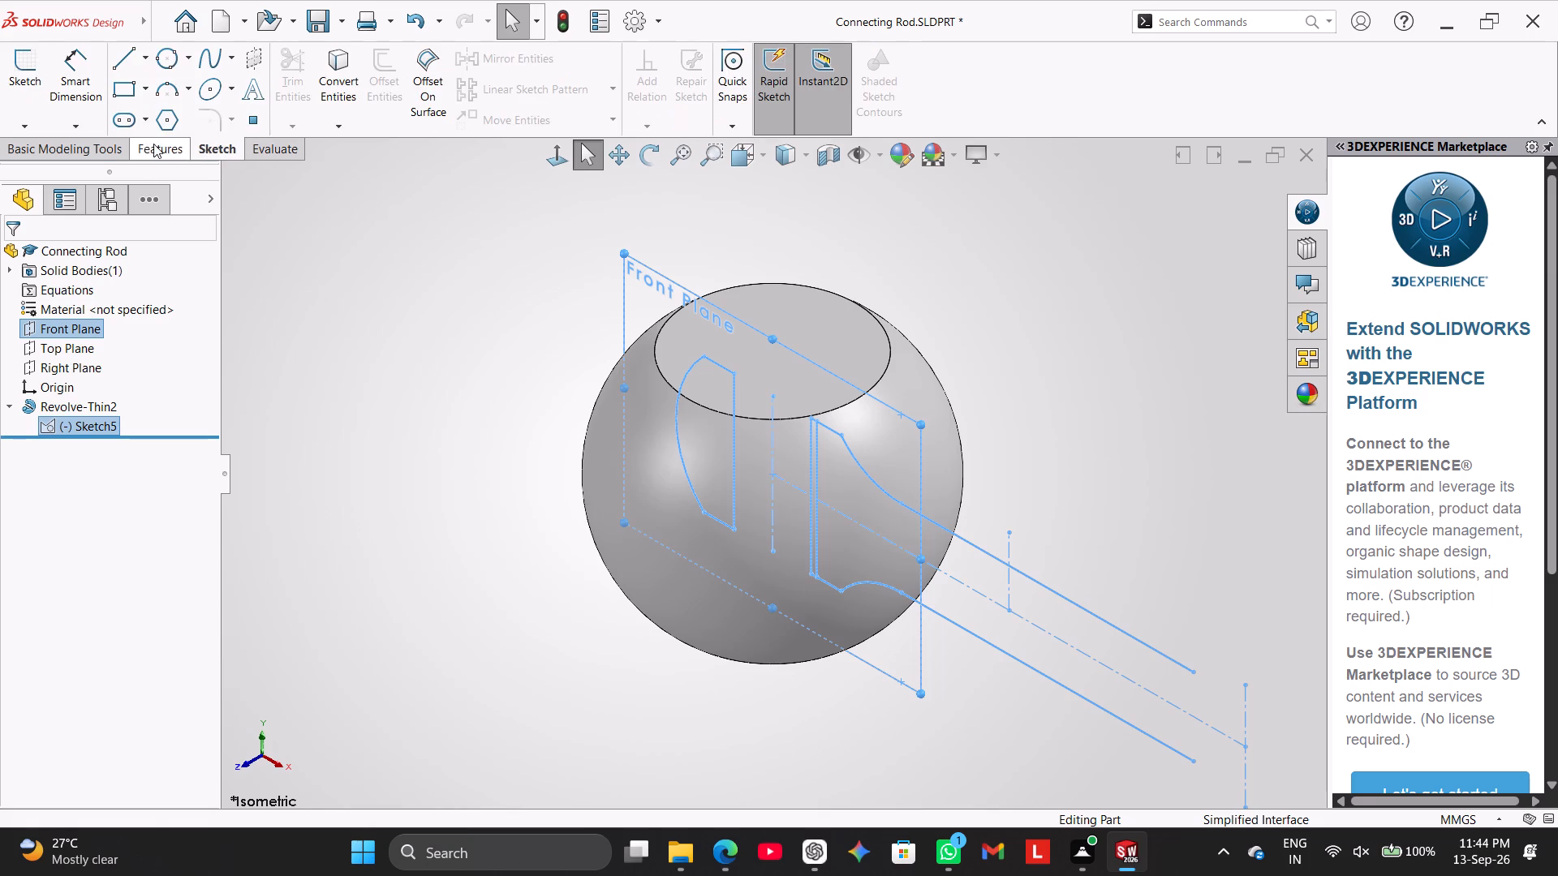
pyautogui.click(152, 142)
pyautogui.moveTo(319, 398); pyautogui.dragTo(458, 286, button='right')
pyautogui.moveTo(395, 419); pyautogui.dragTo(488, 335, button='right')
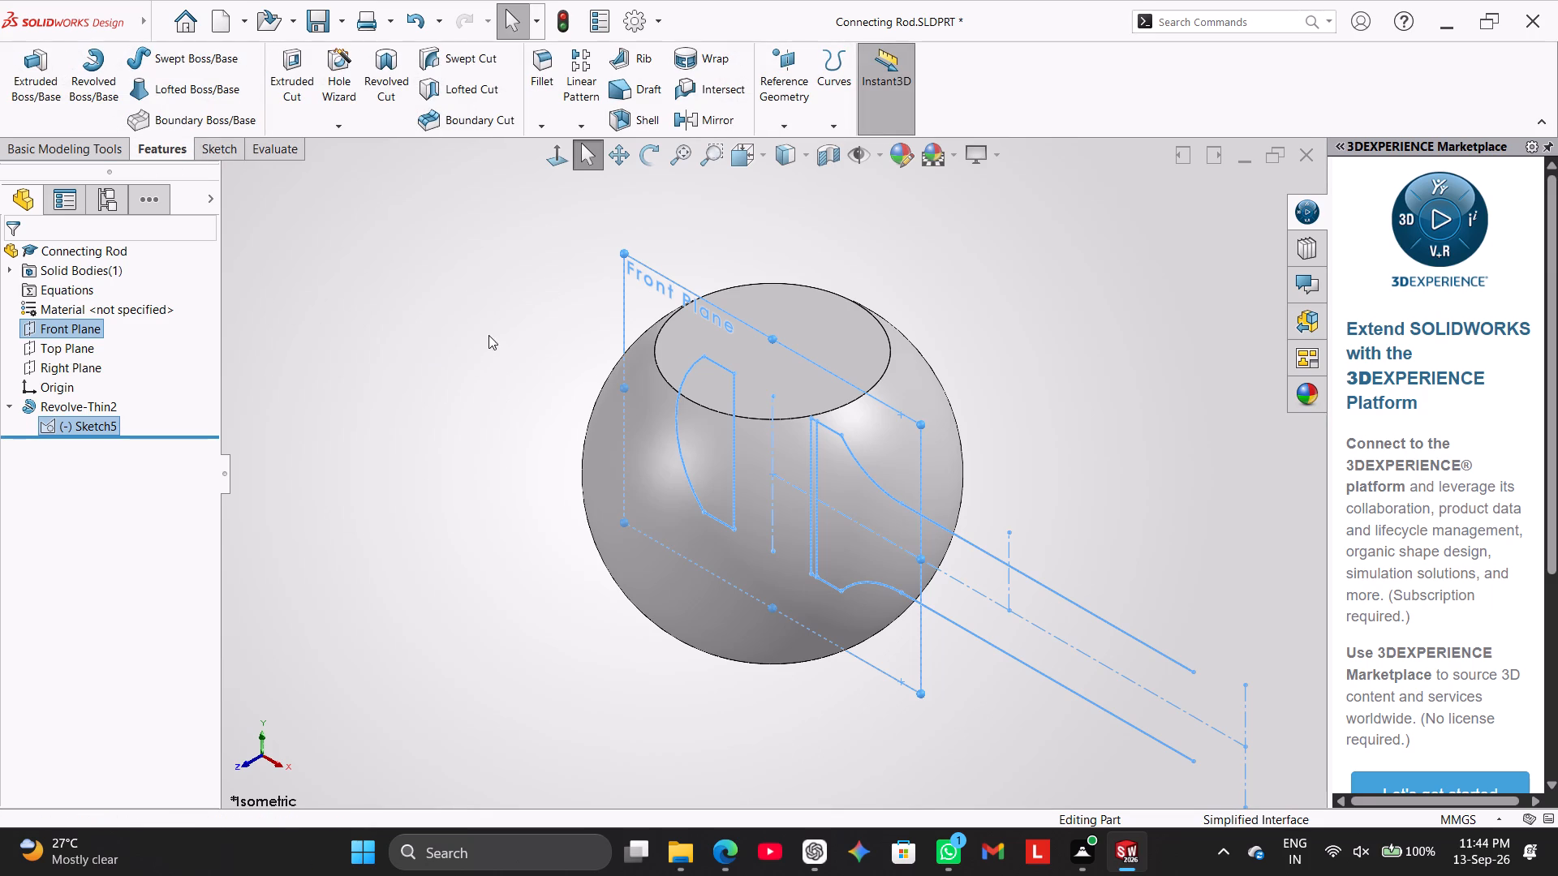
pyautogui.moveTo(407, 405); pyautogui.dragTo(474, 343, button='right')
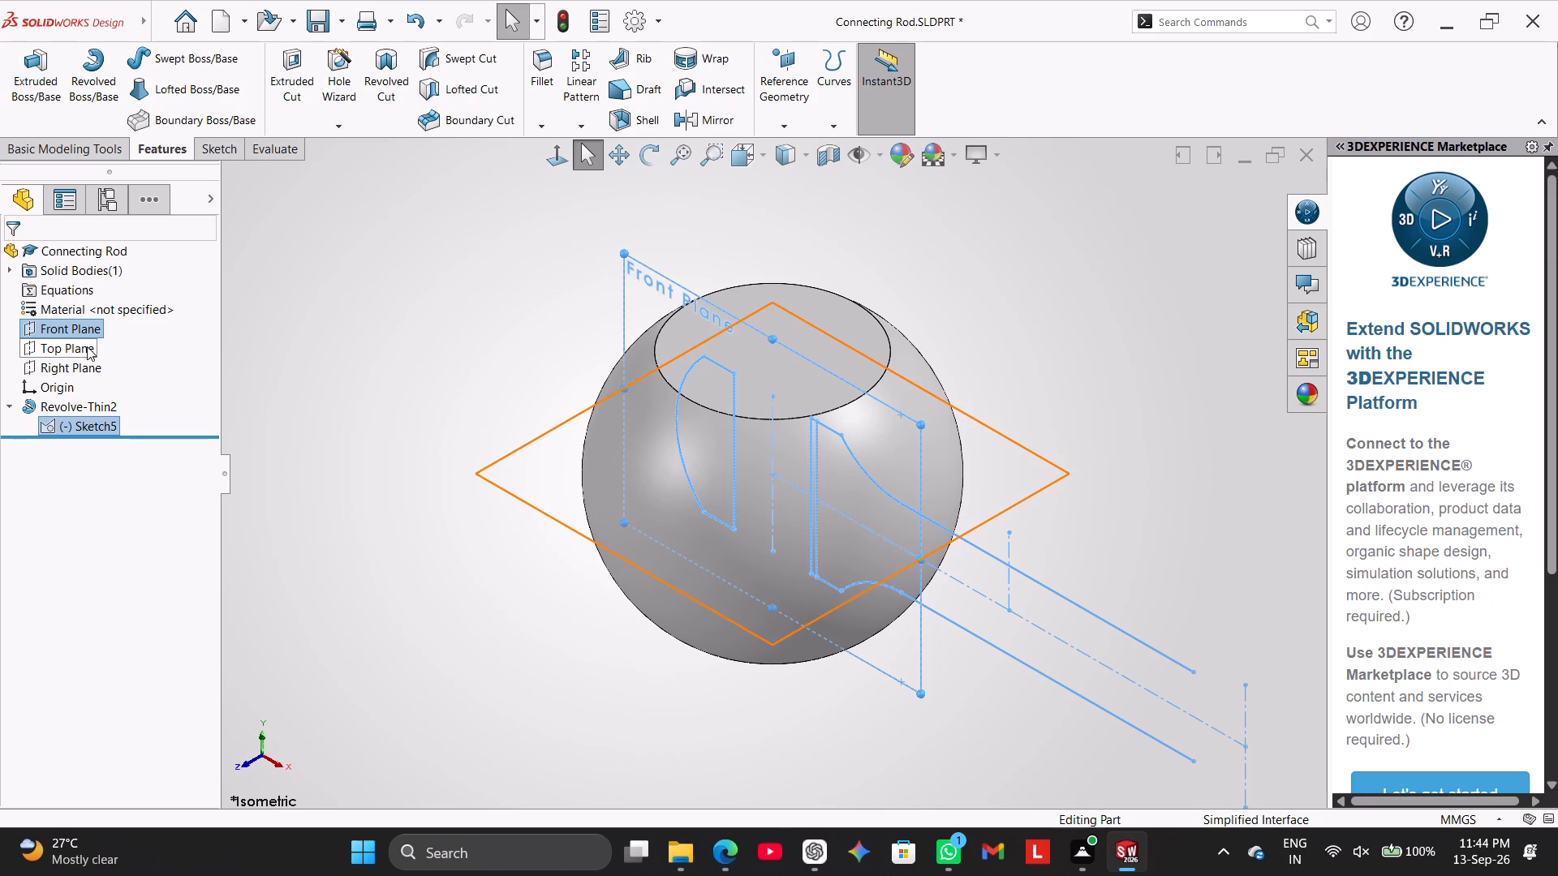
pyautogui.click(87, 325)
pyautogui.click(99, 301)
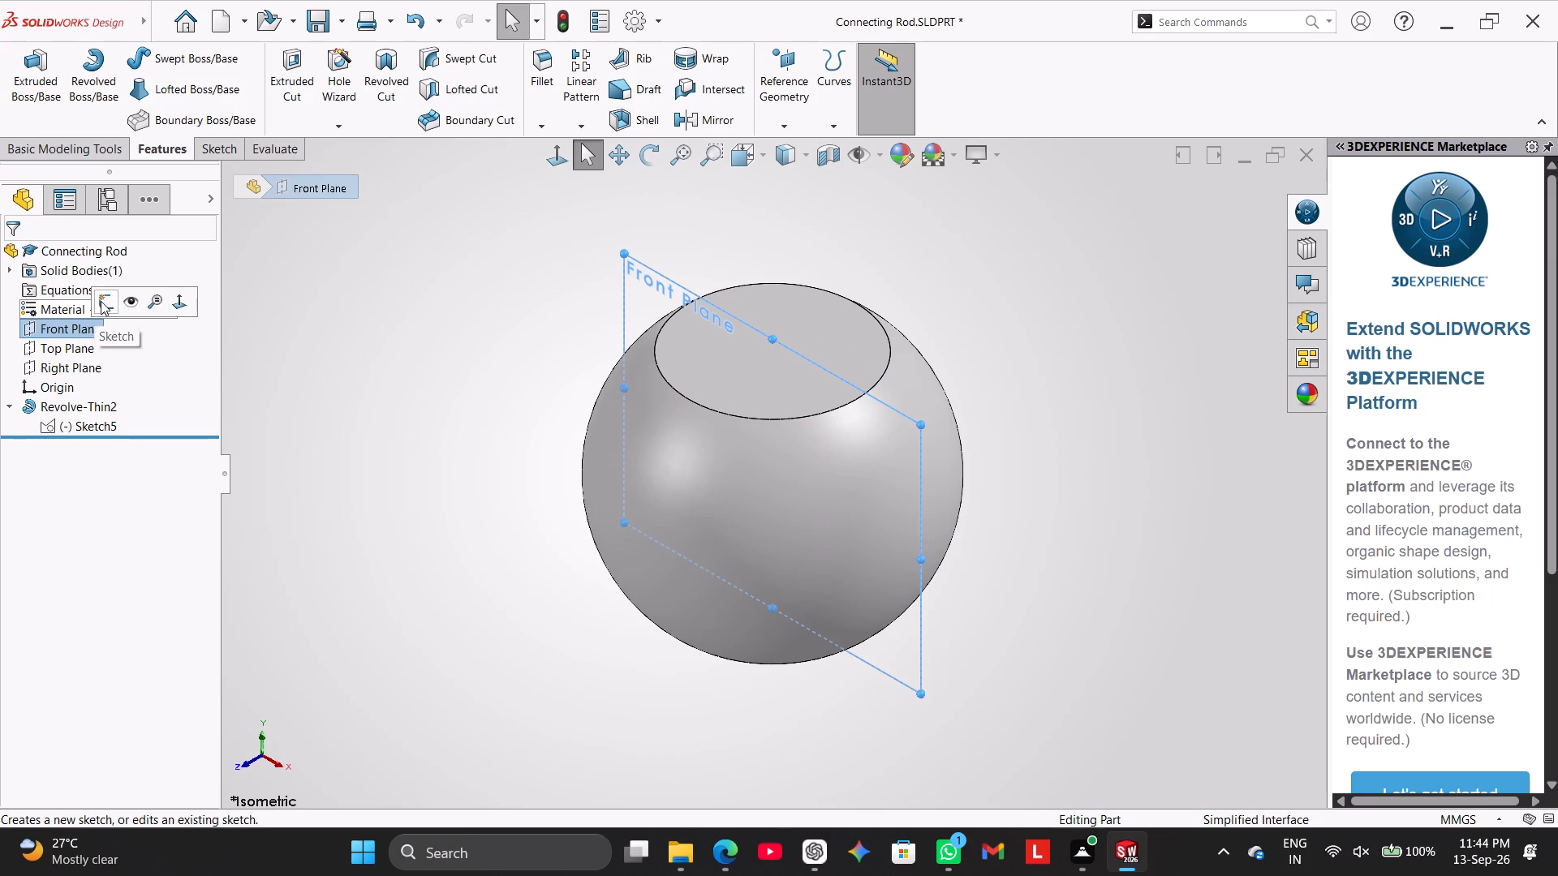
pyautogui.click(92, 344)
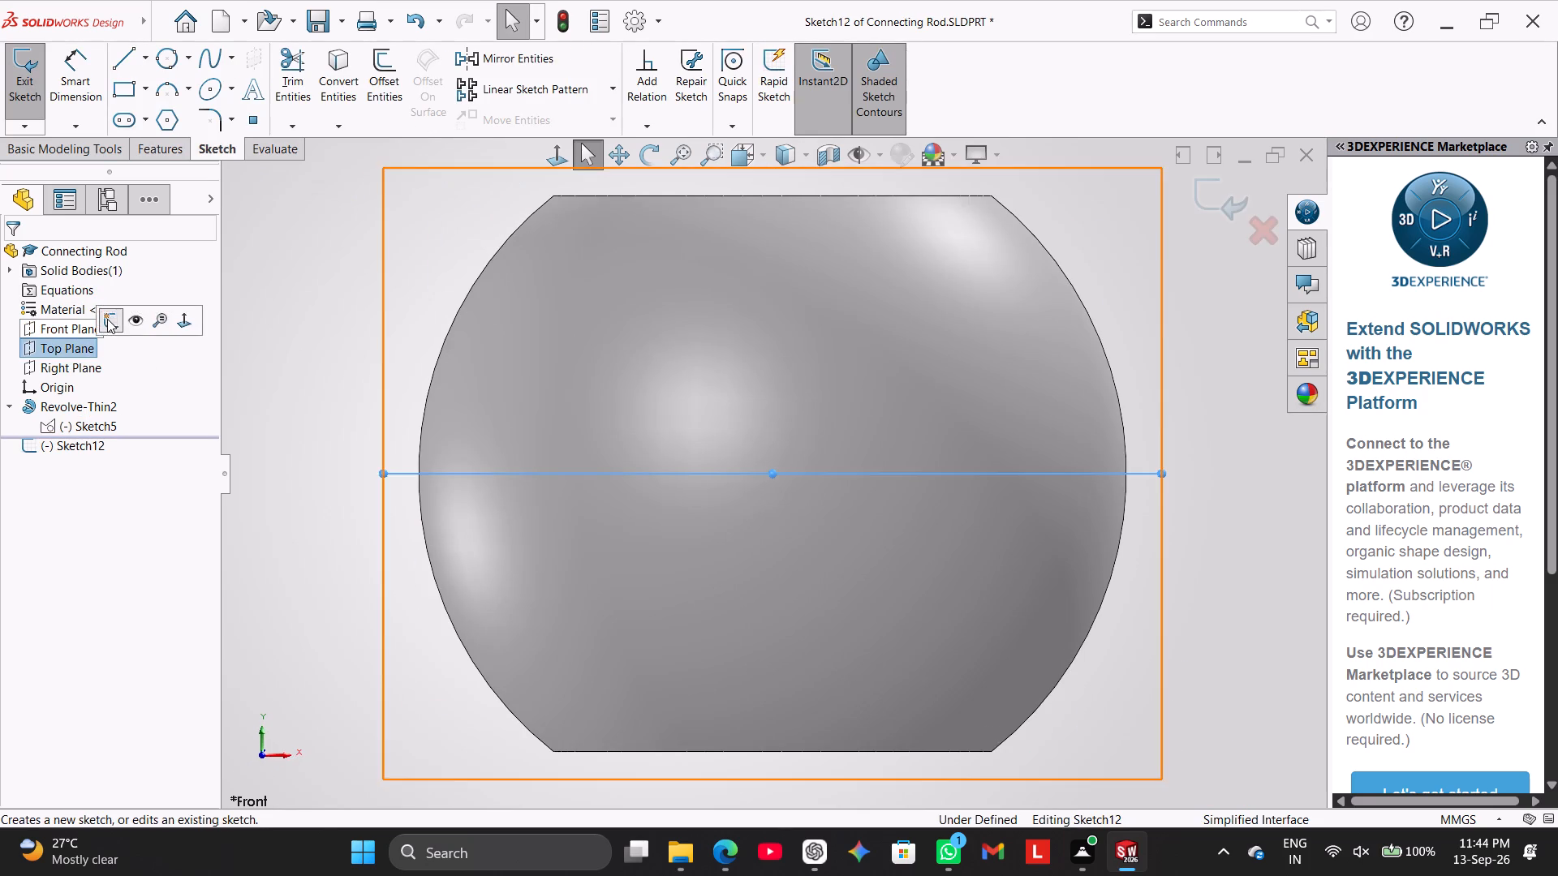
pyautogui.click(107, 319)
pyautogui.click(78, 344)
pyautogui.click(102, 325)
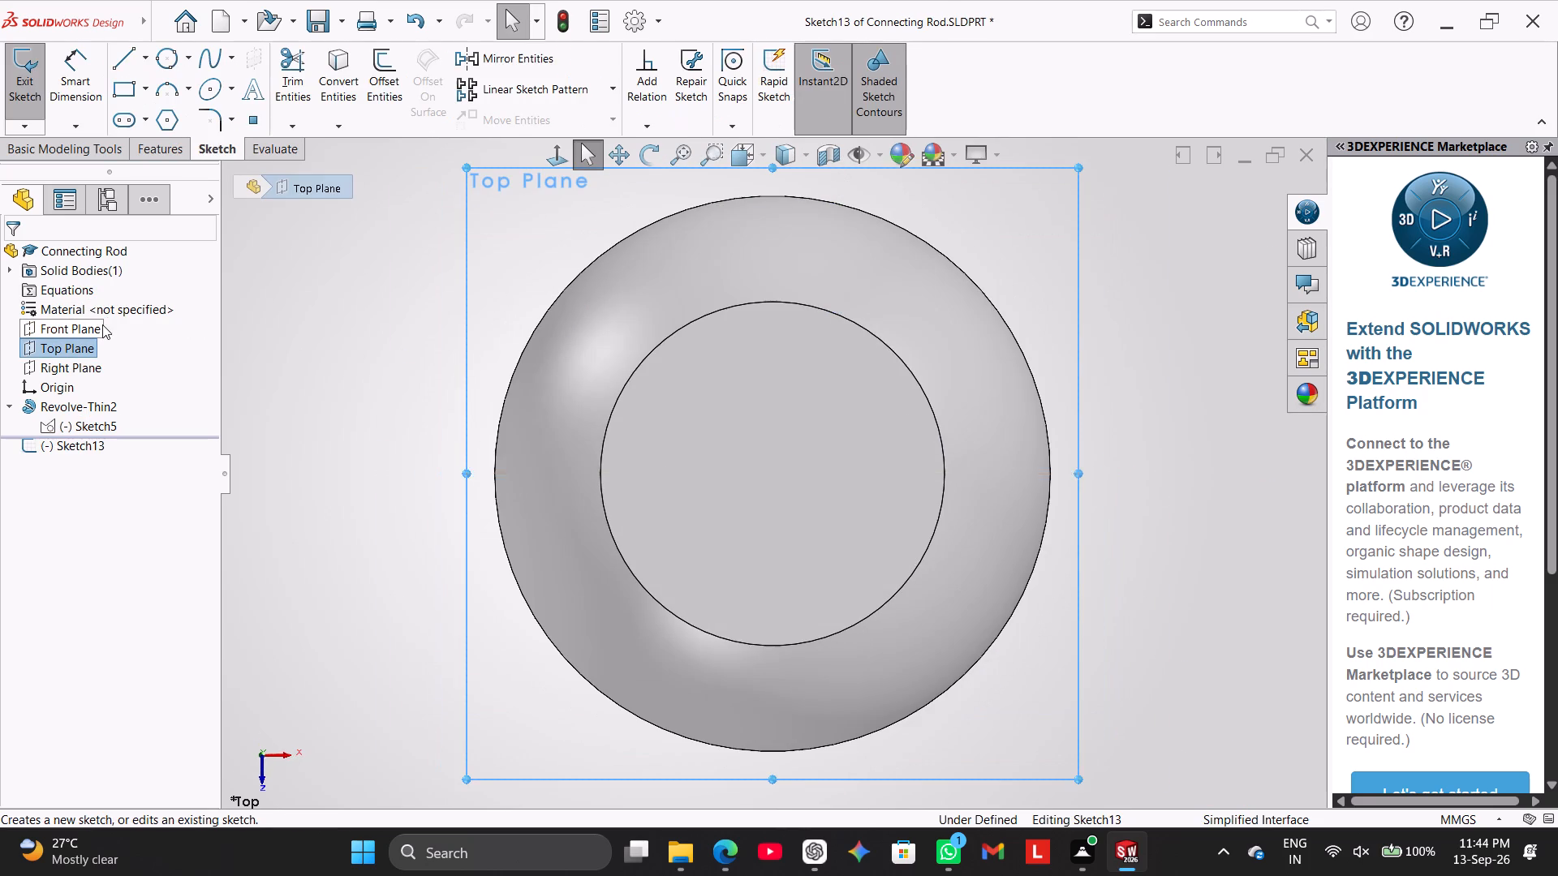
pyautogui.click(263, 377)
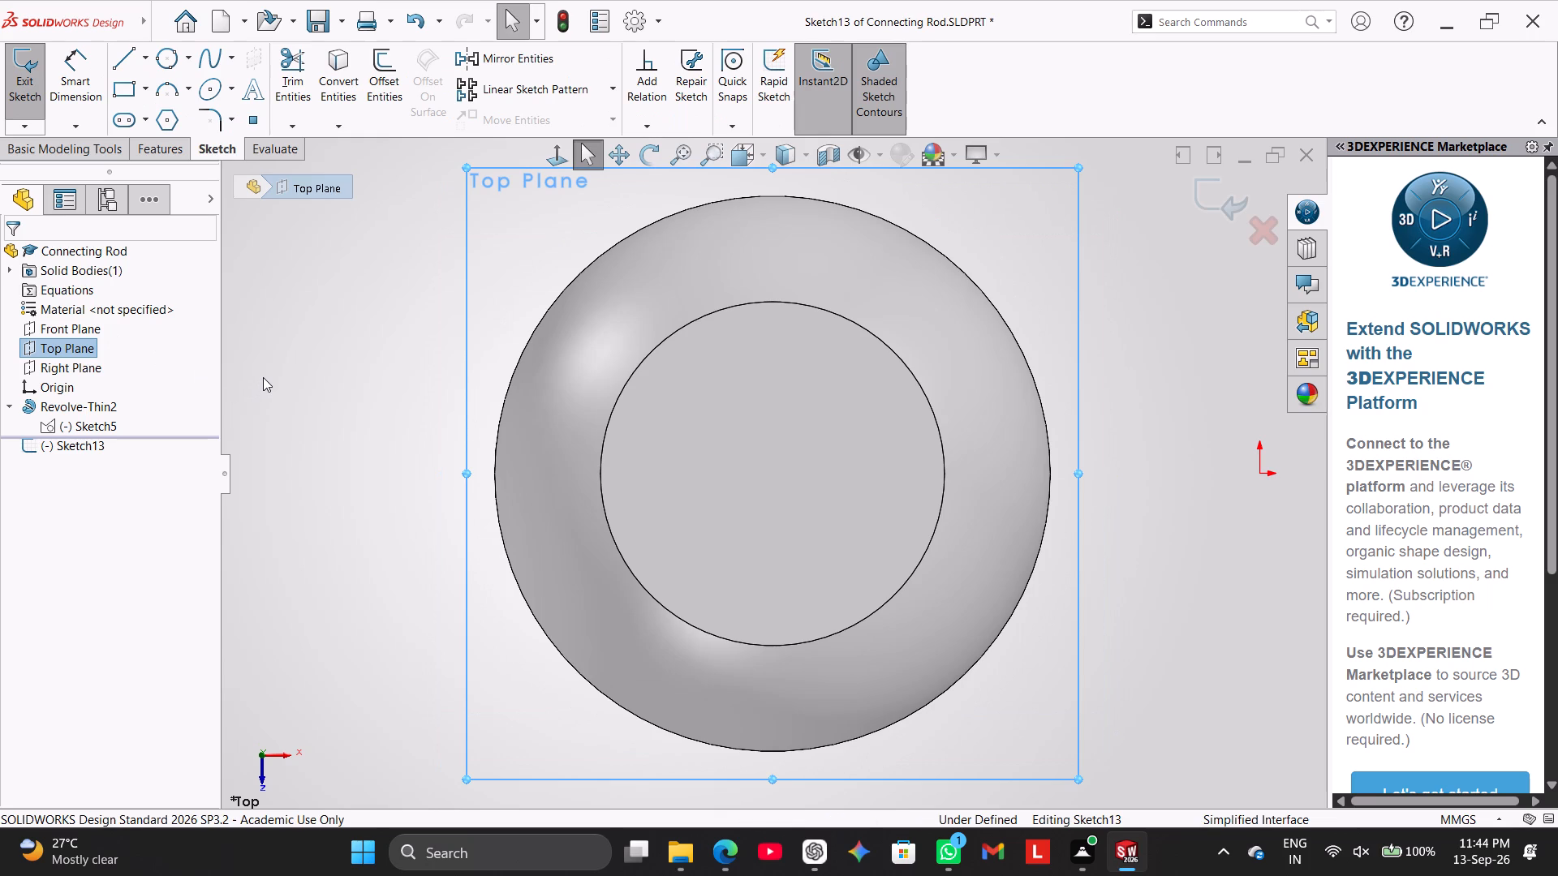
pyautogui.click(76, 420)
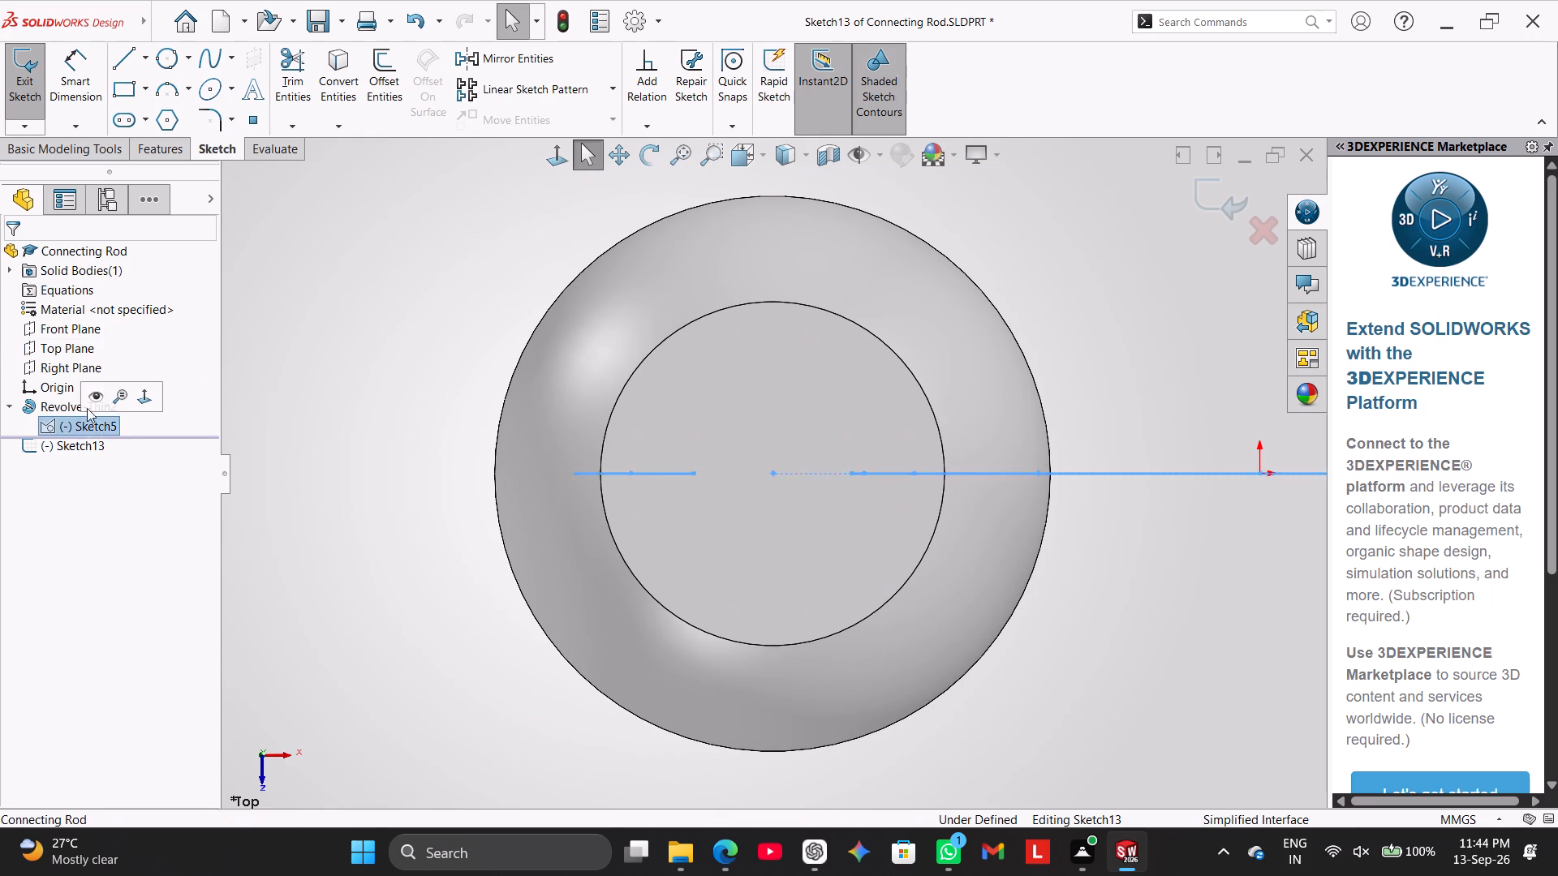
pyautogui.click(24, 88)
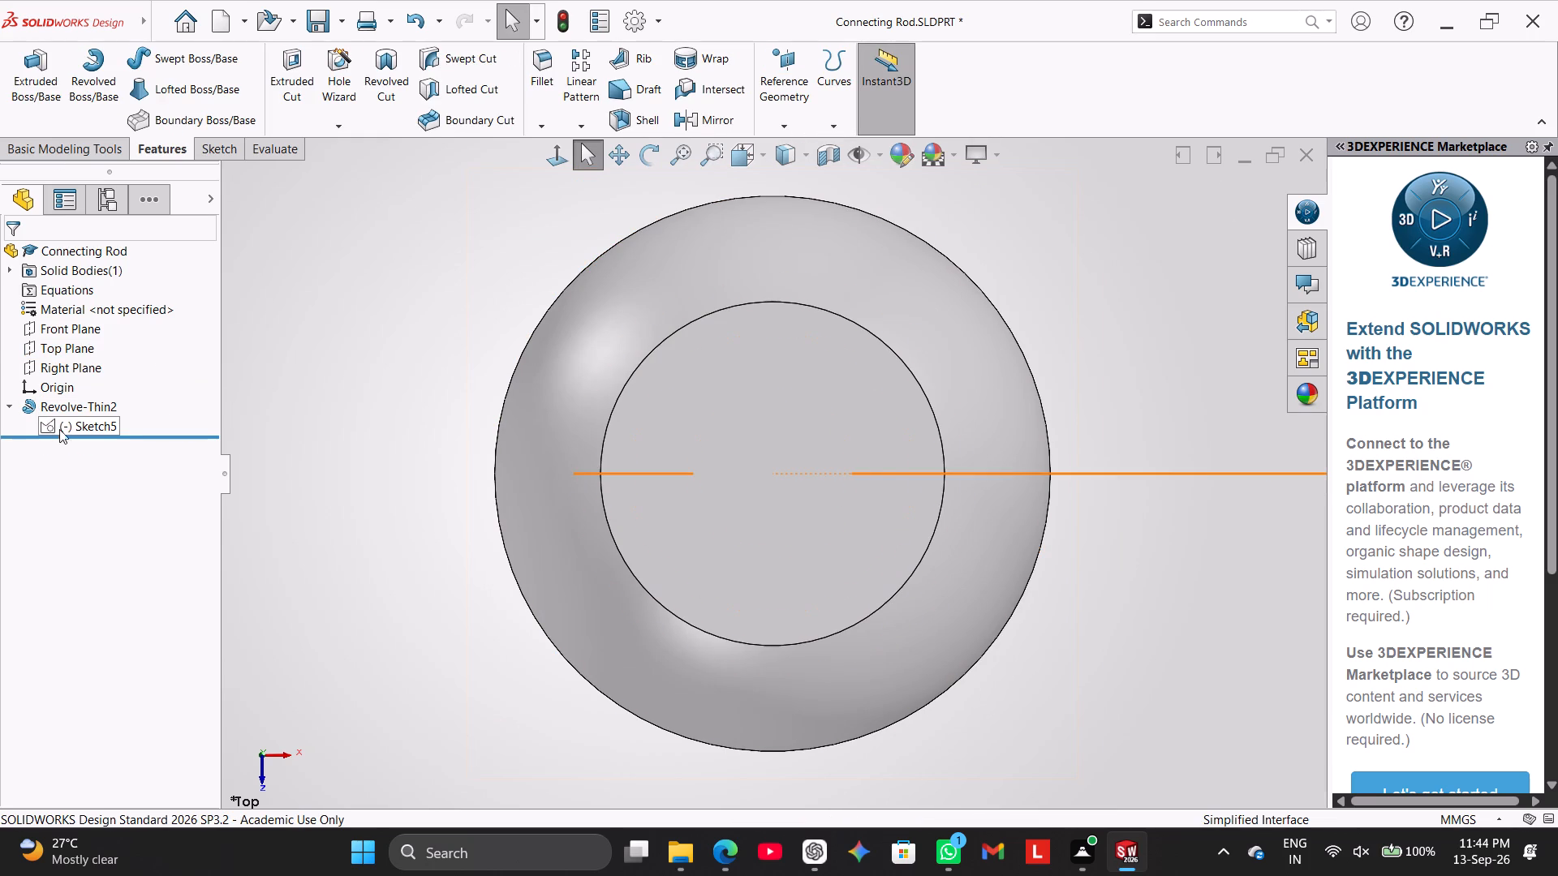
# Reopen Sketch5 and pull the free ends of the shank lines back to about 24 mm from the small-end centerline.
pyautogui.click(67, 432)
pyautogui.click(84, 392)
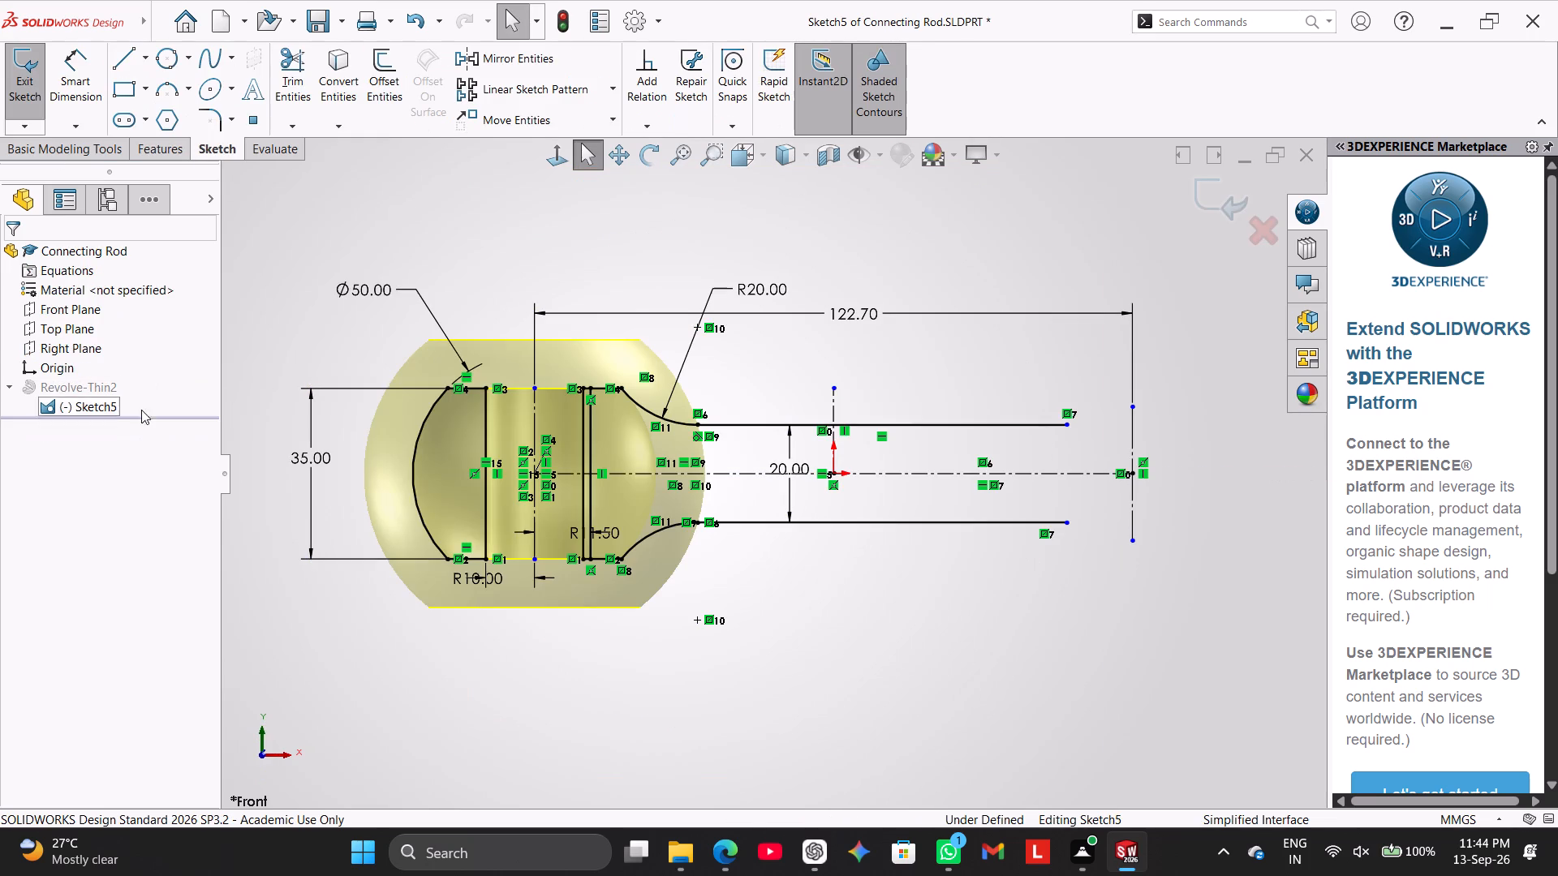
pyautogui.click(448, 654)
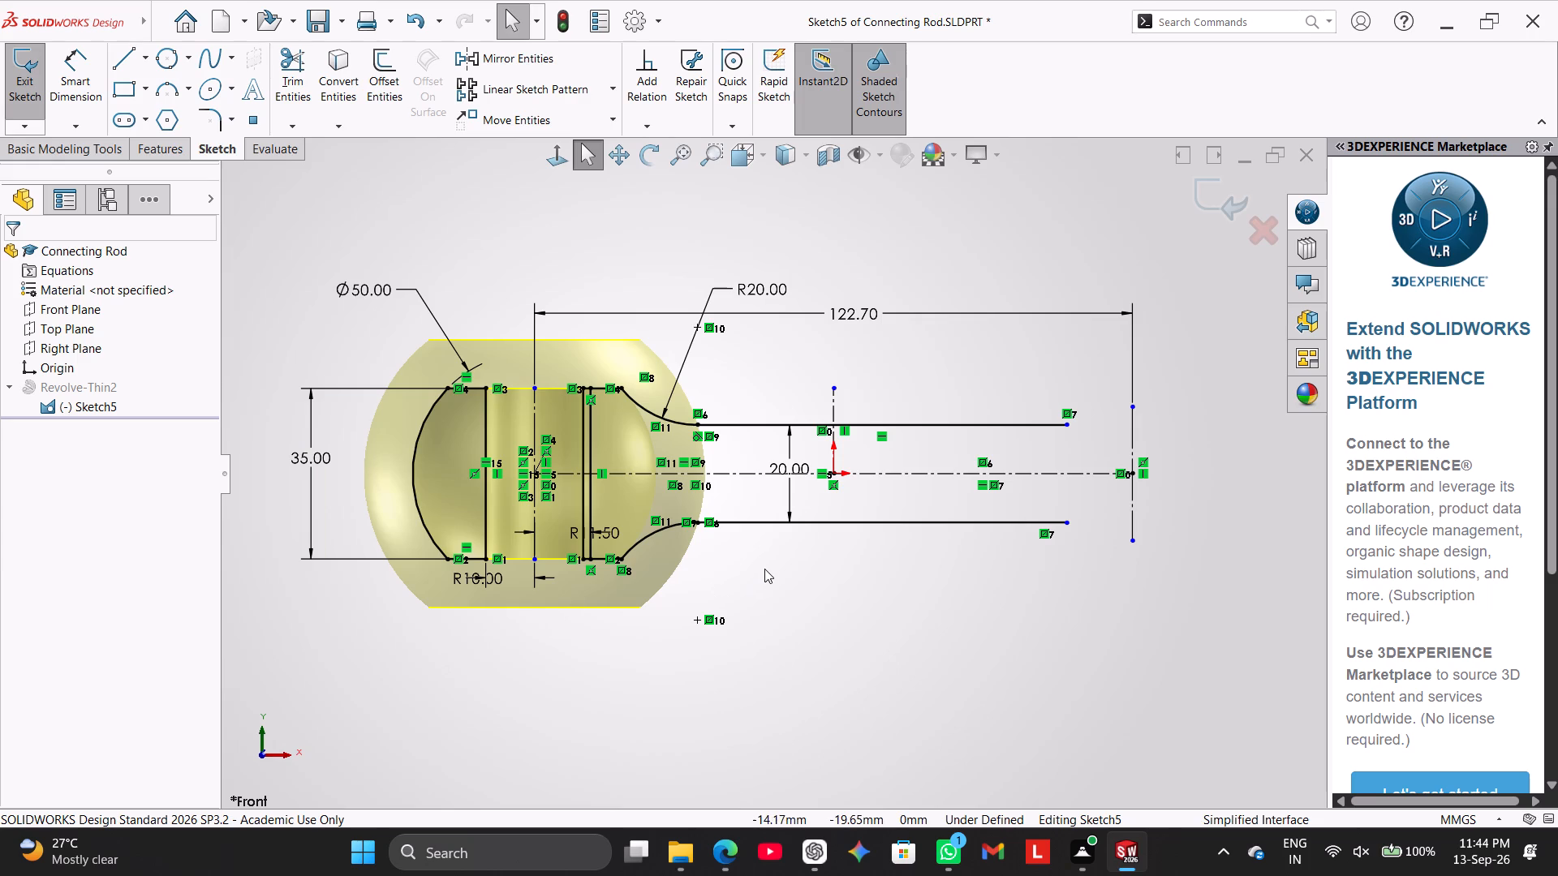
pyautogui.moveTo(764, 569); pyautogui.dragTo(770, 733, button='middle')
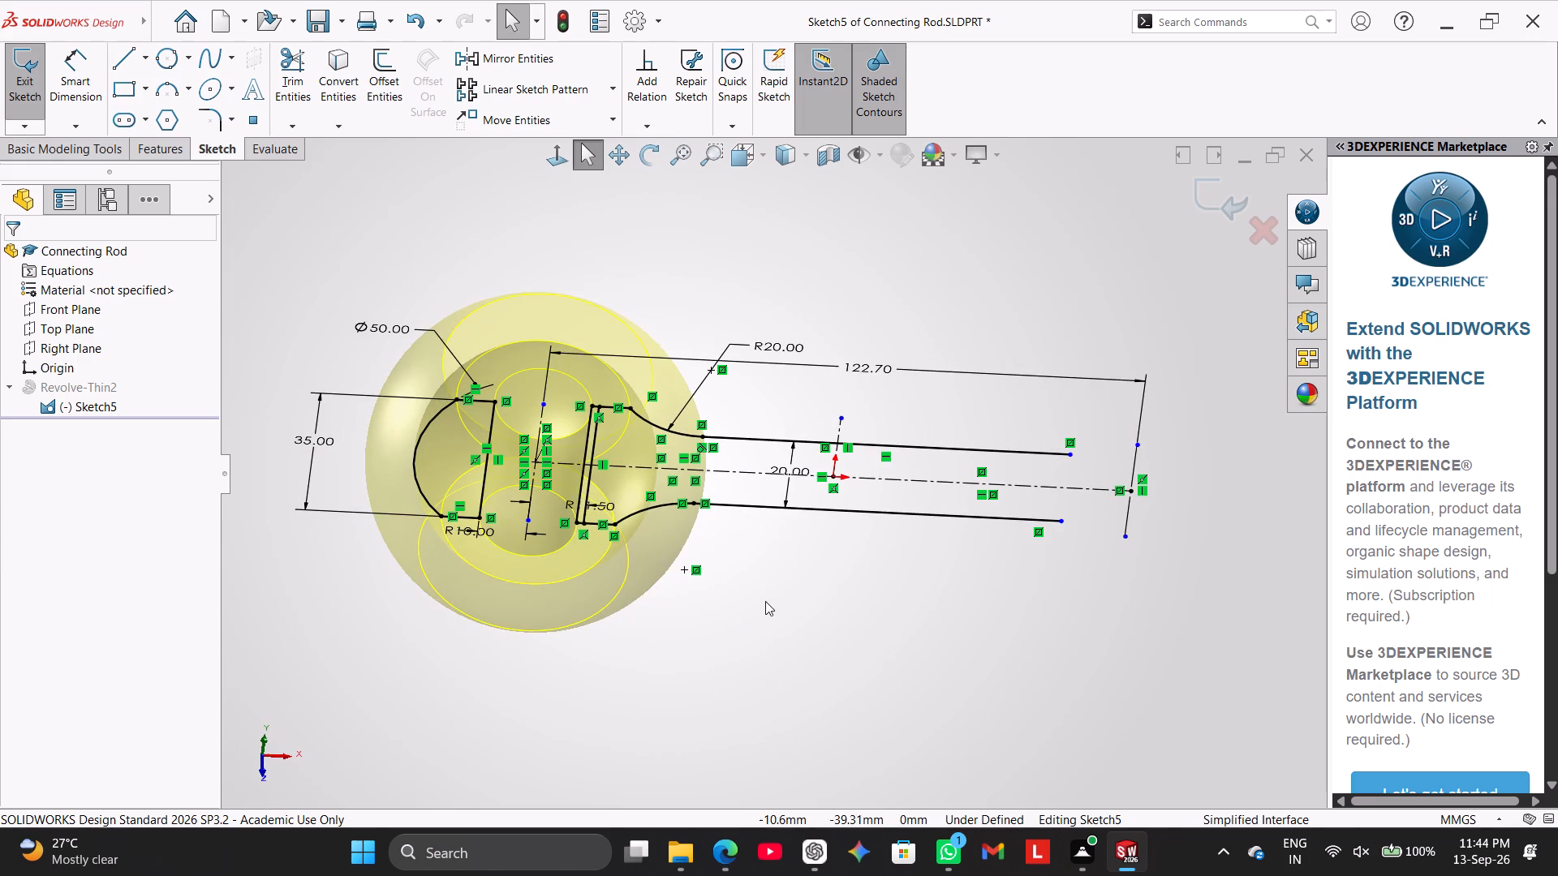
pyautogui.moveTo(787, 569); pyautogui.dragTo(786, 481, button='middle')
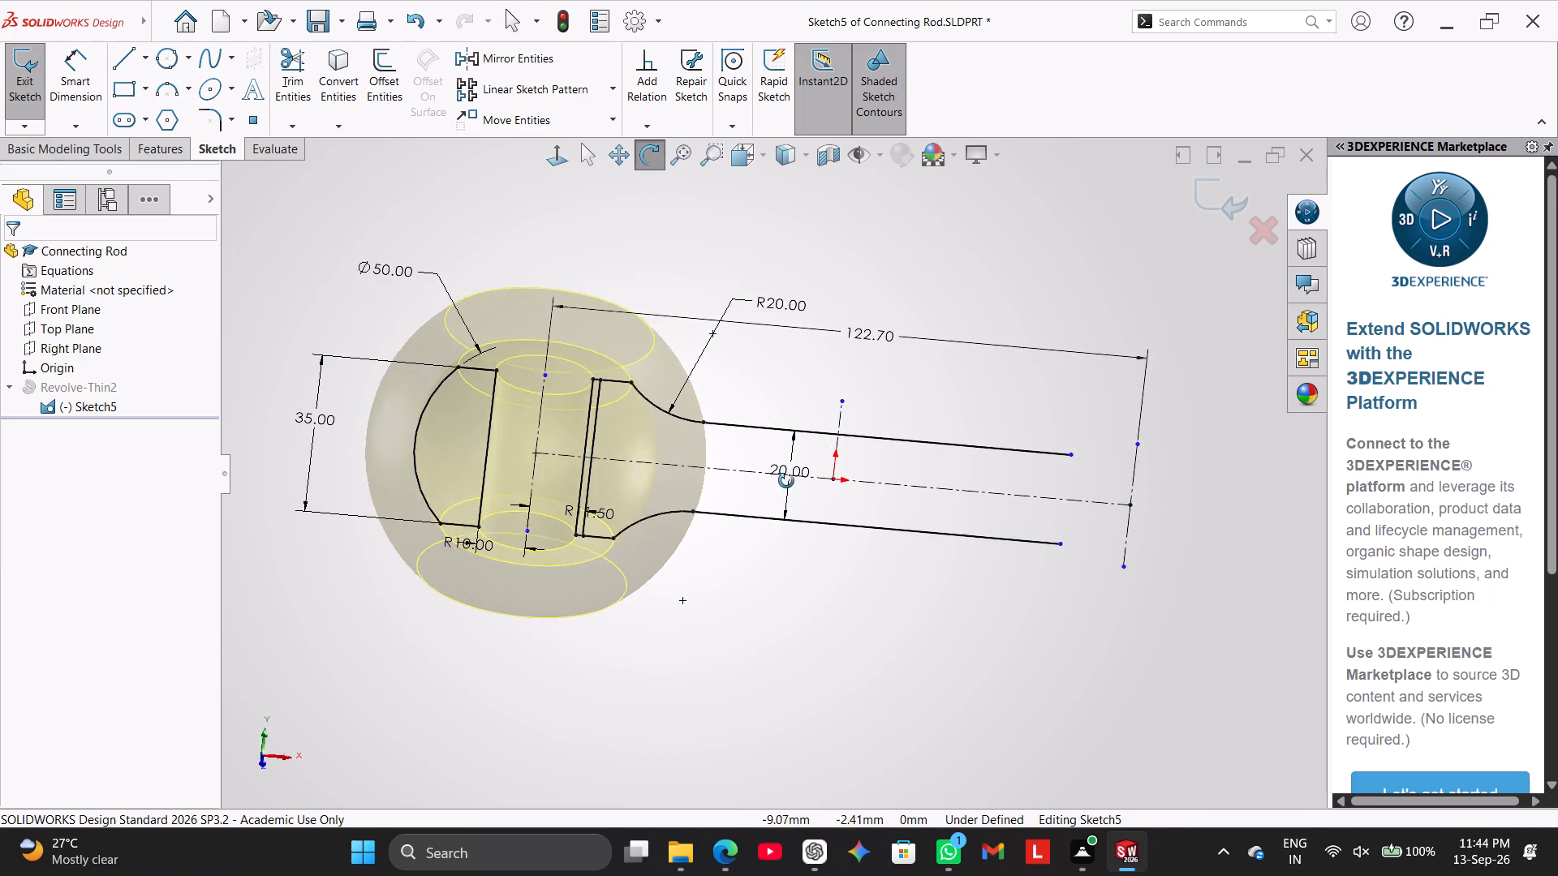
pyautogui.moveTo(786, 481); pyautogui.dragTo(766, 397, button='middle')
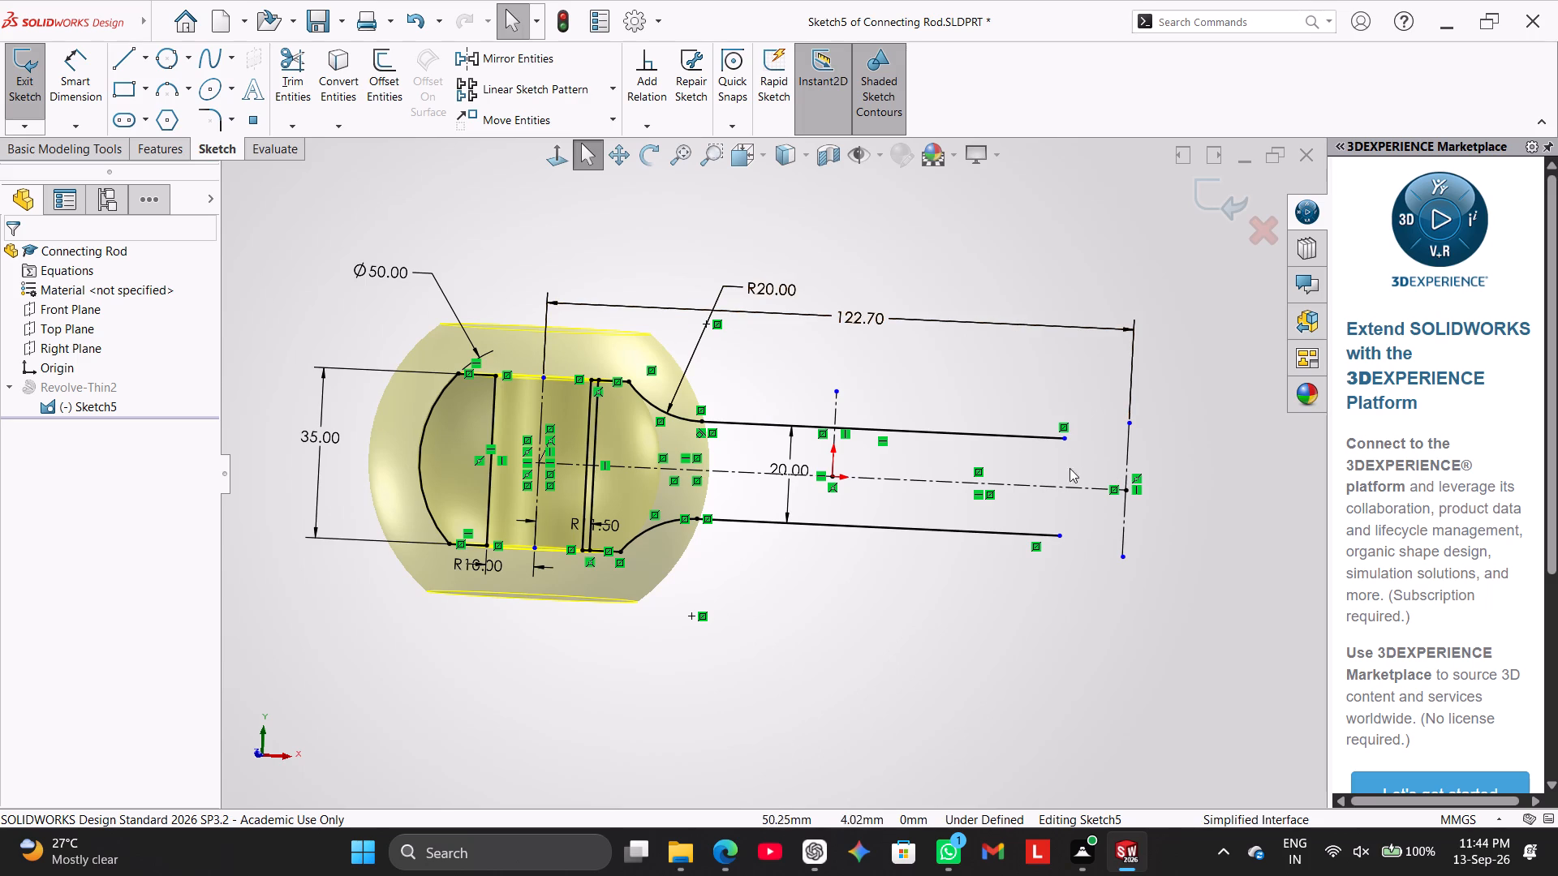
pyautogui.moveTo(1065, 438); pyautogui.dragTo(1033, 442)
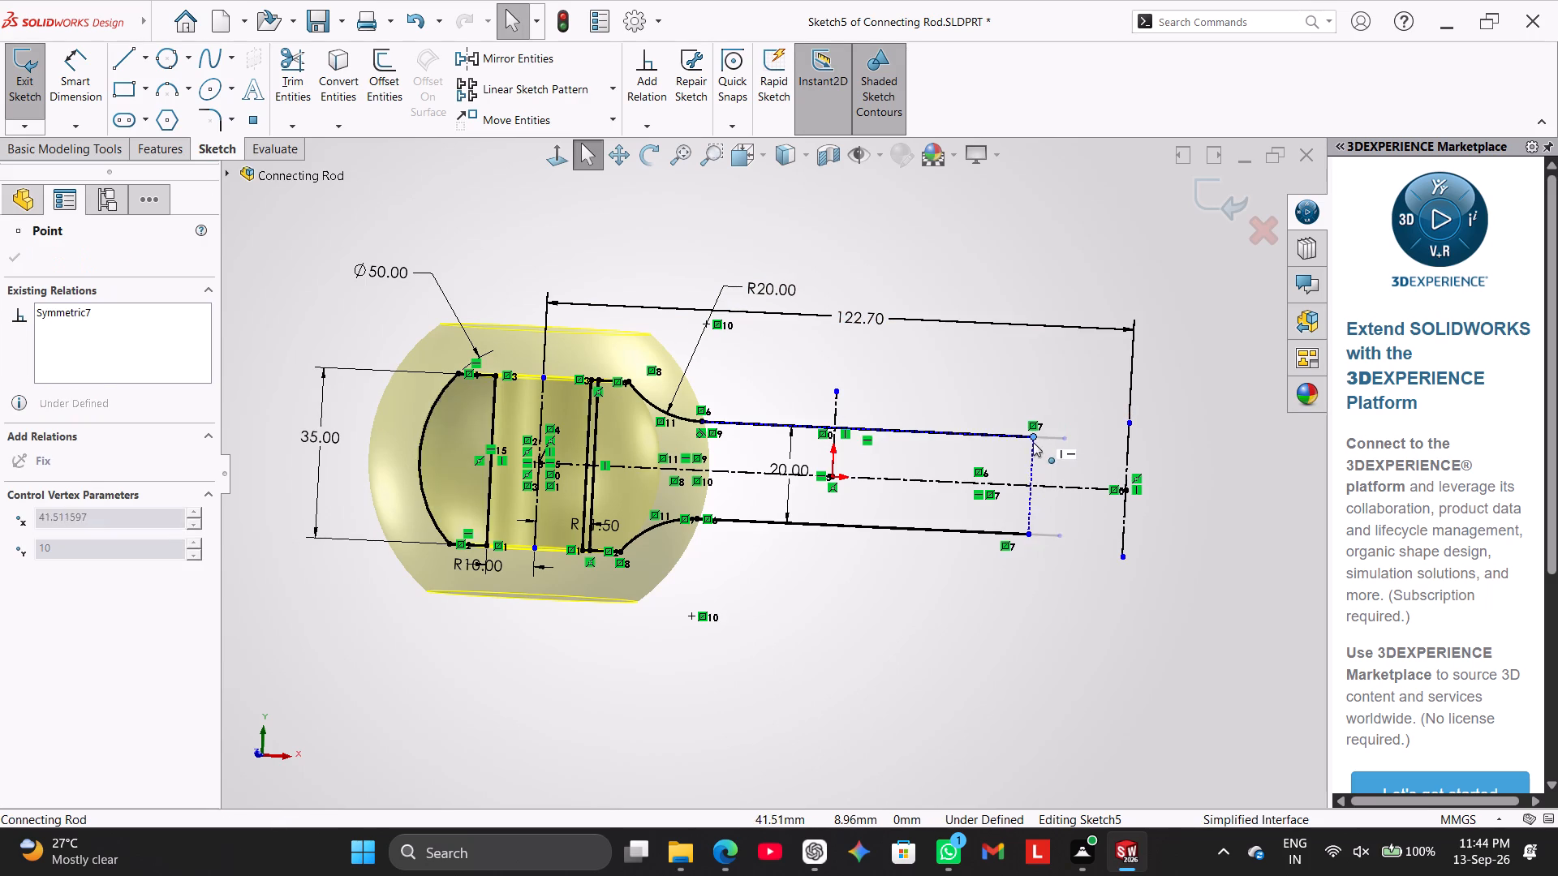
pyautogui.moveTo(1033, 442); pyautogui.dragTo(1011, 447)
pyautogui.click(921, 657)
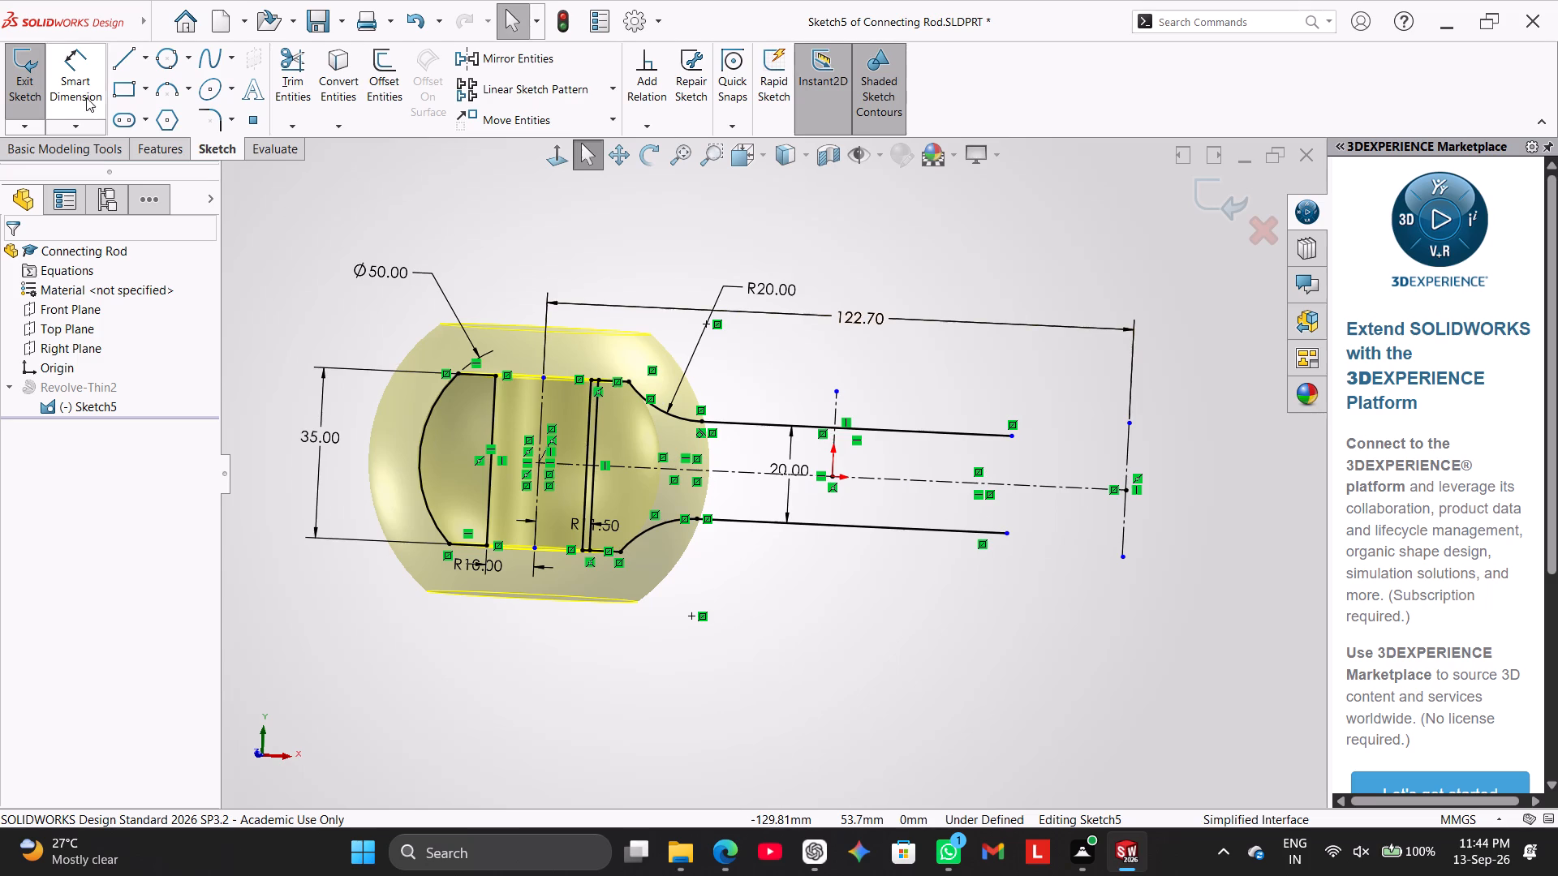
# Sketch a vertical line about 17 mm long across the horizontal centerline, between the shank ends and the small-end centerline.
pyautogui.click(129, 52)
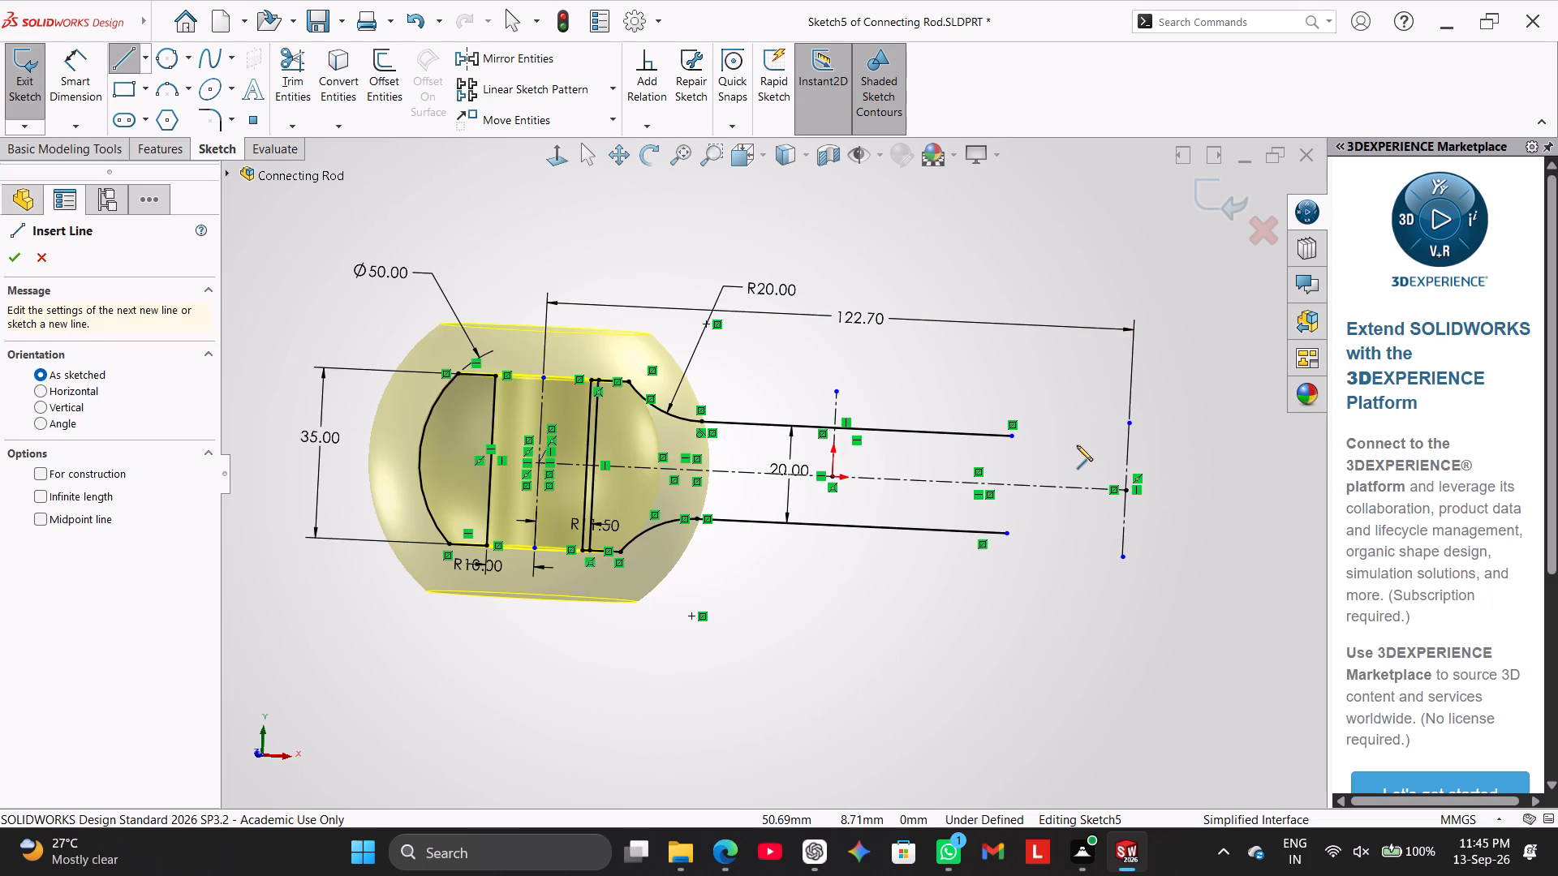
pyautogui.click(1077, 445)
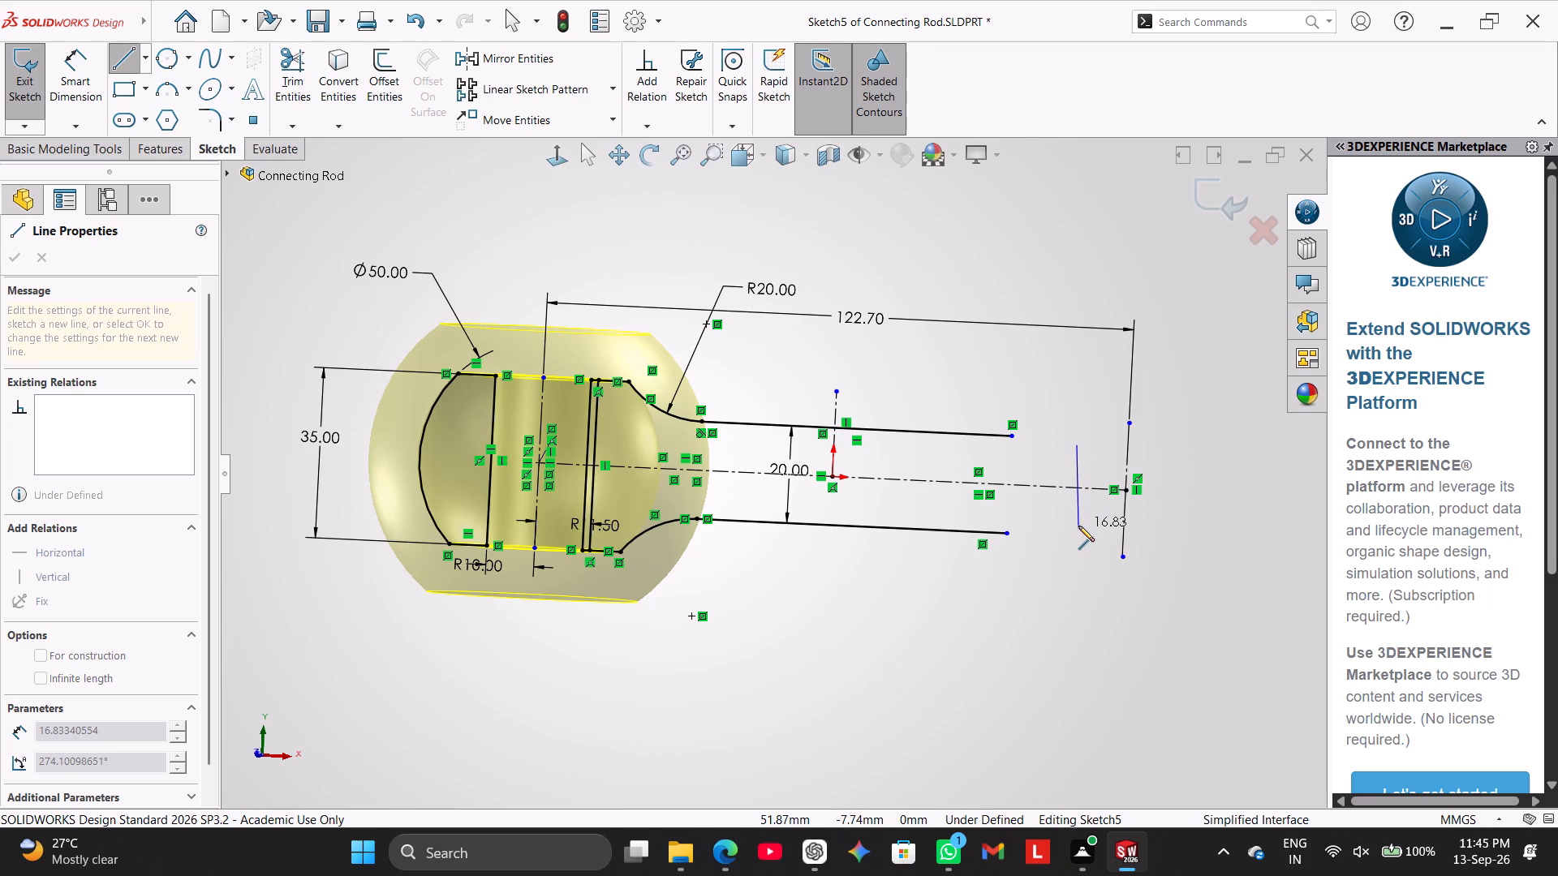
pyautogui.click(1070, 530)
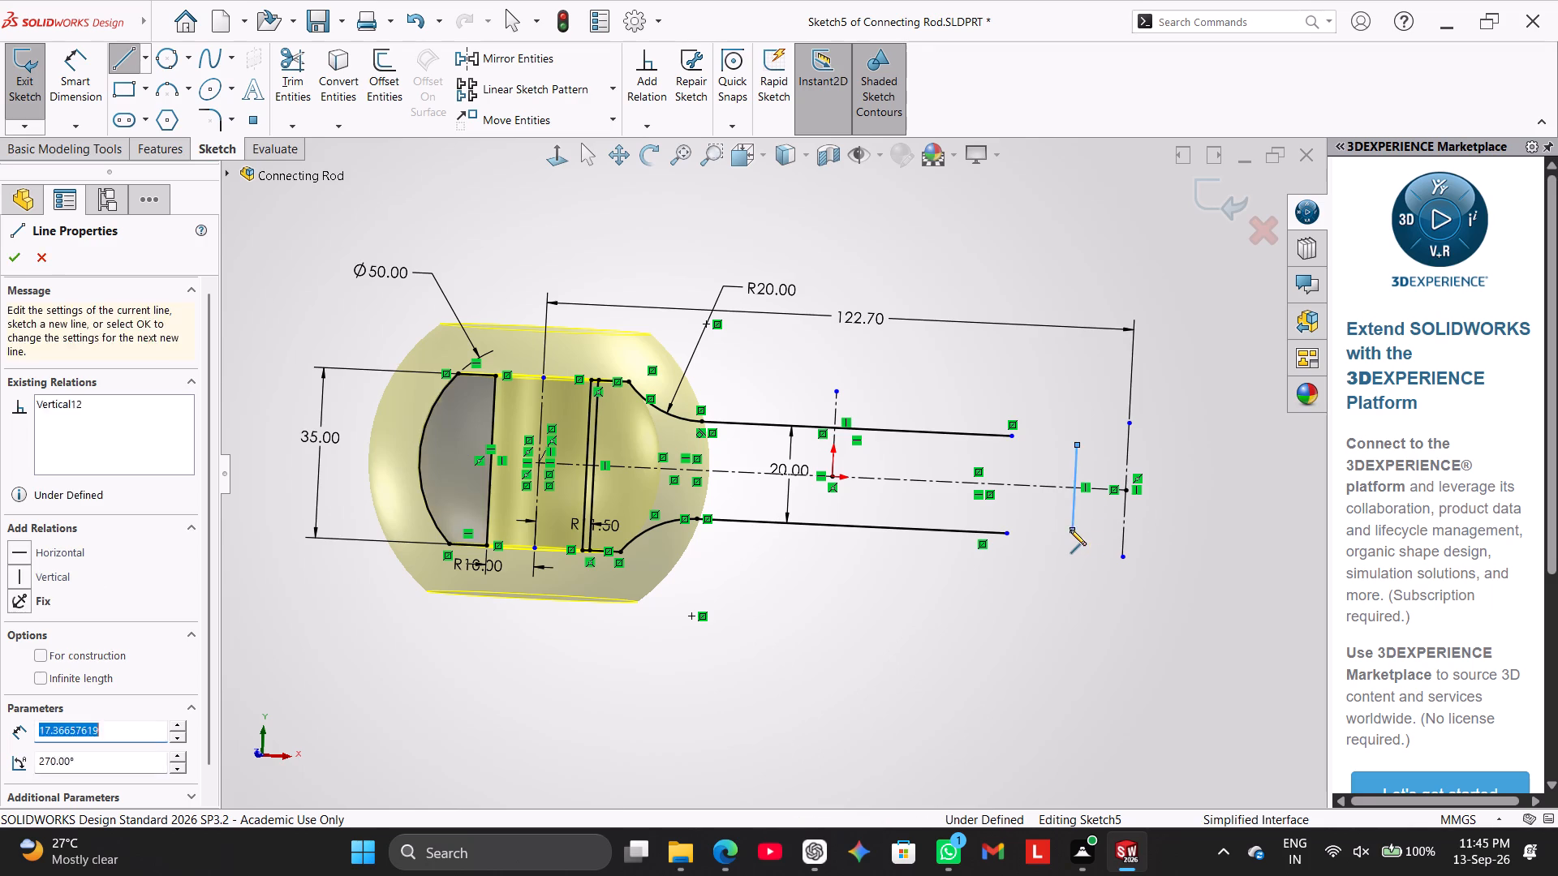
pyautogui.rightClick(1074, 397)
pyautogui.click(1100, 413)
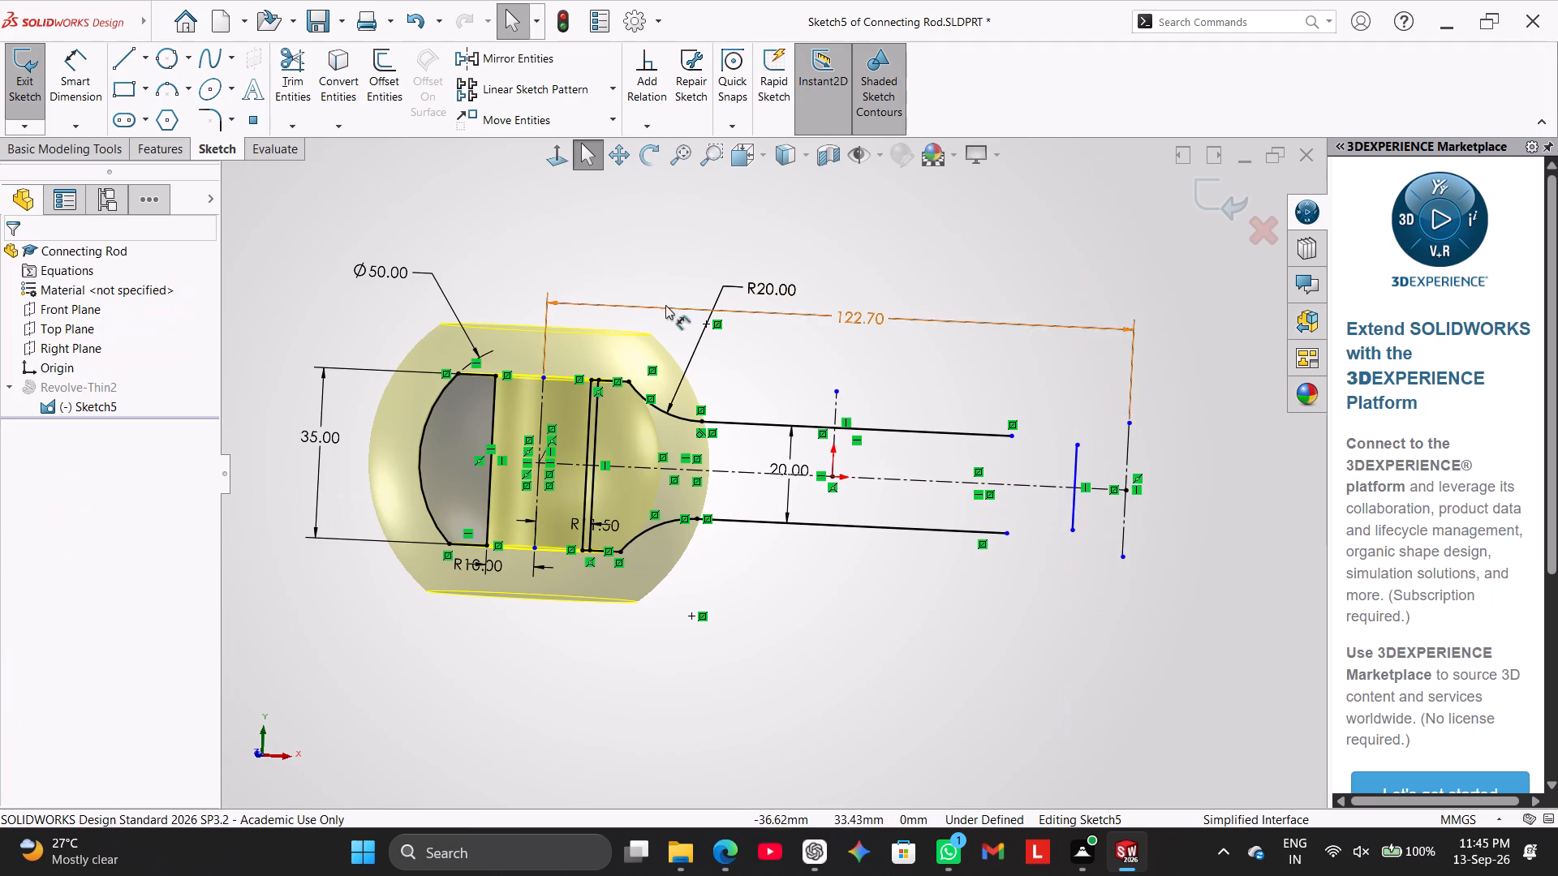
# Sketch a step from the upper shank line's end: about 5 mm down, then about 14 mm horizontally to the short vertical line.
pyautogui.click(553, 159)
pyautogui.scroll(-1, 1224, 462)
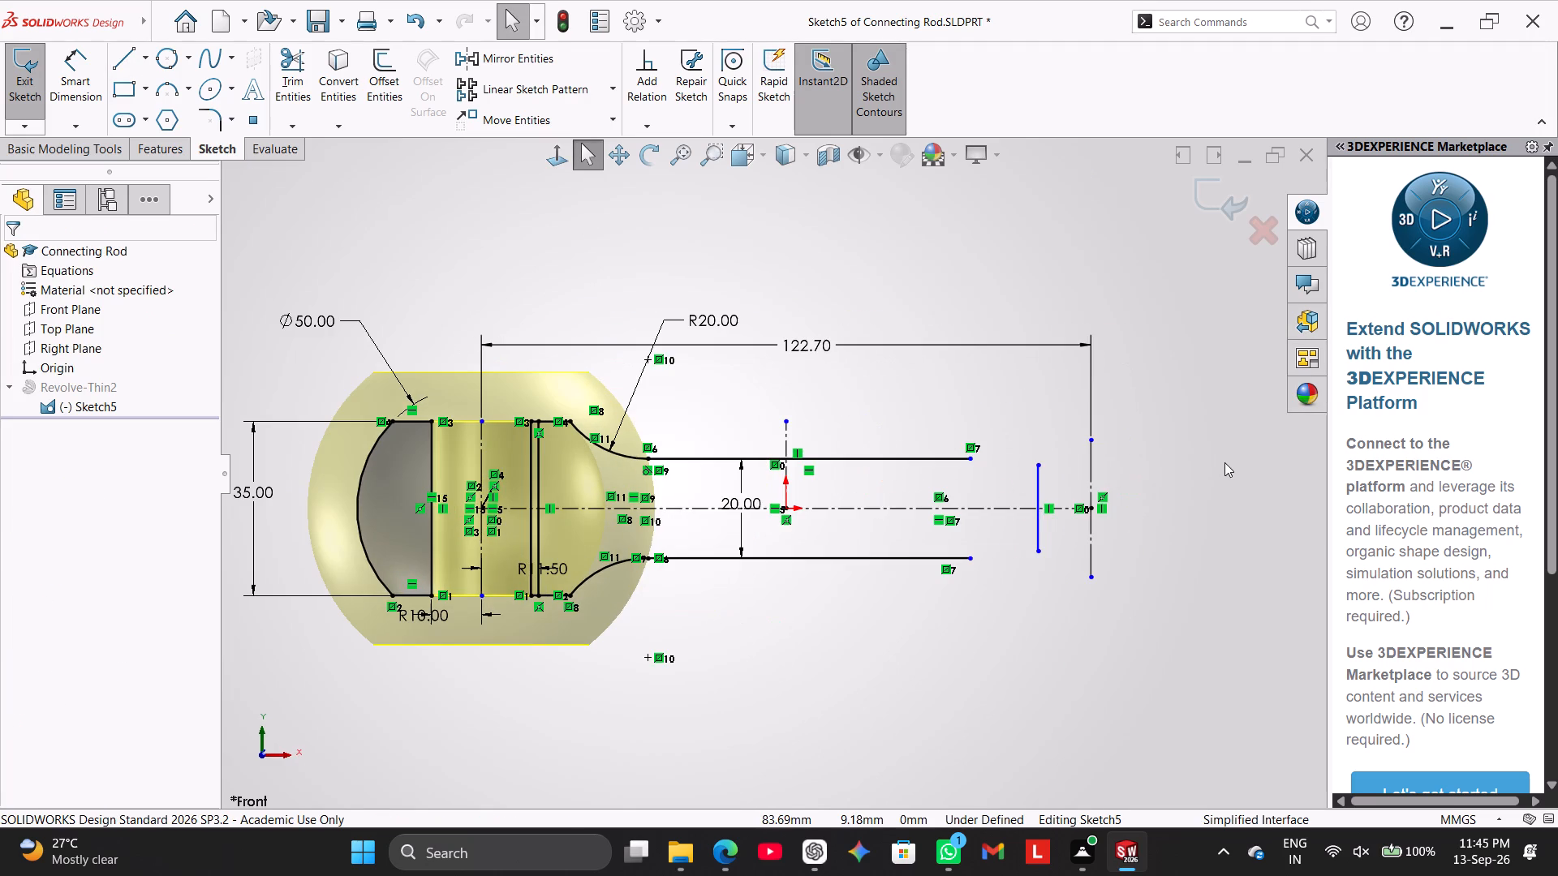
pyautogui.scroll(-1, 1031, 503)
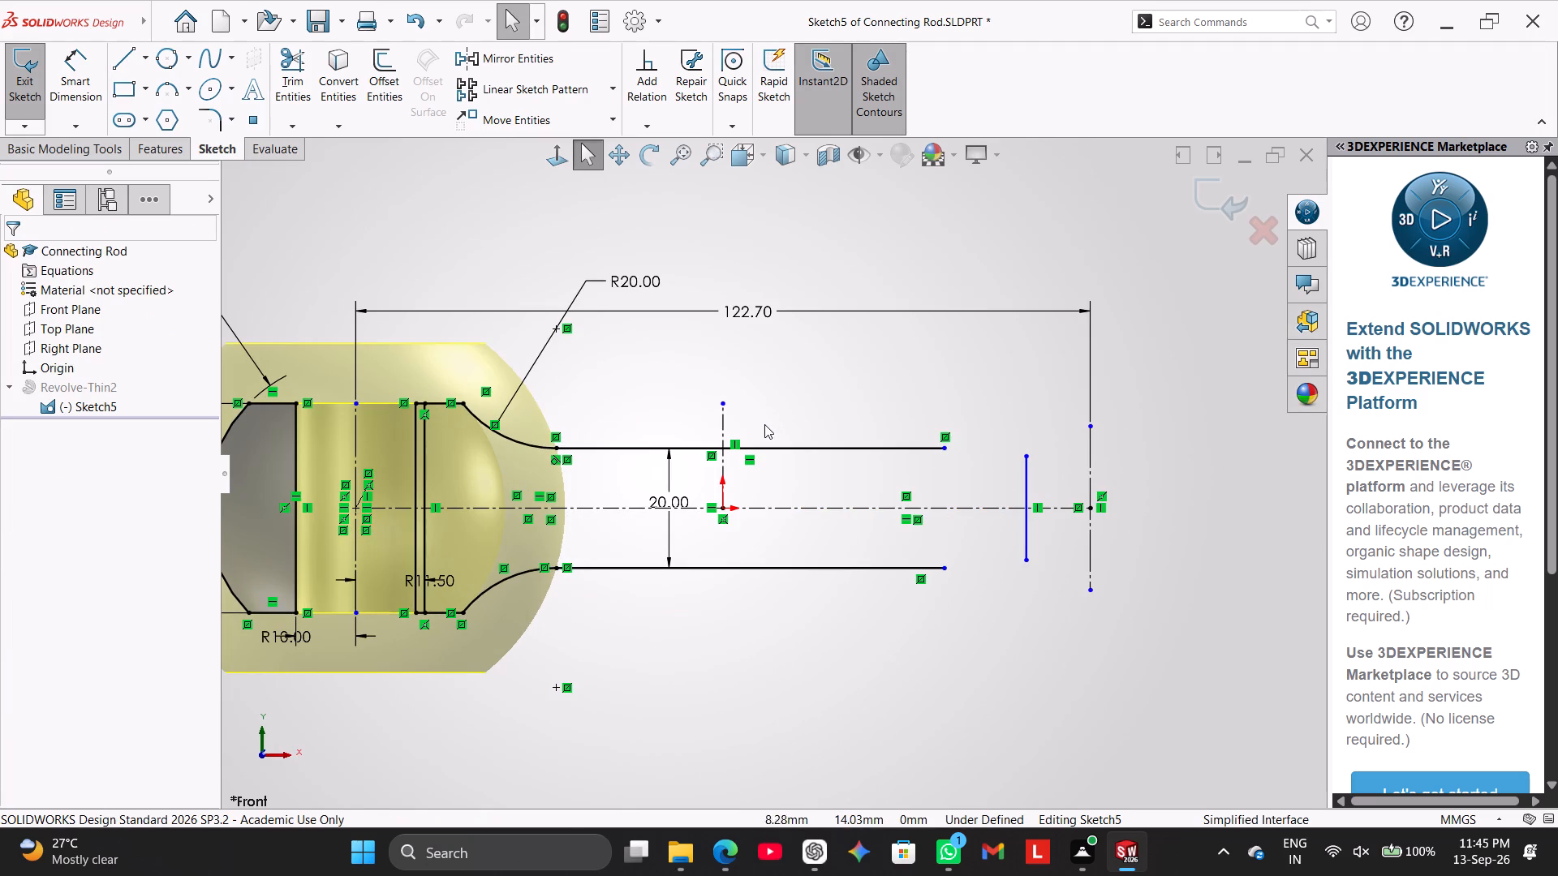
pyautogui.click(127, 59)
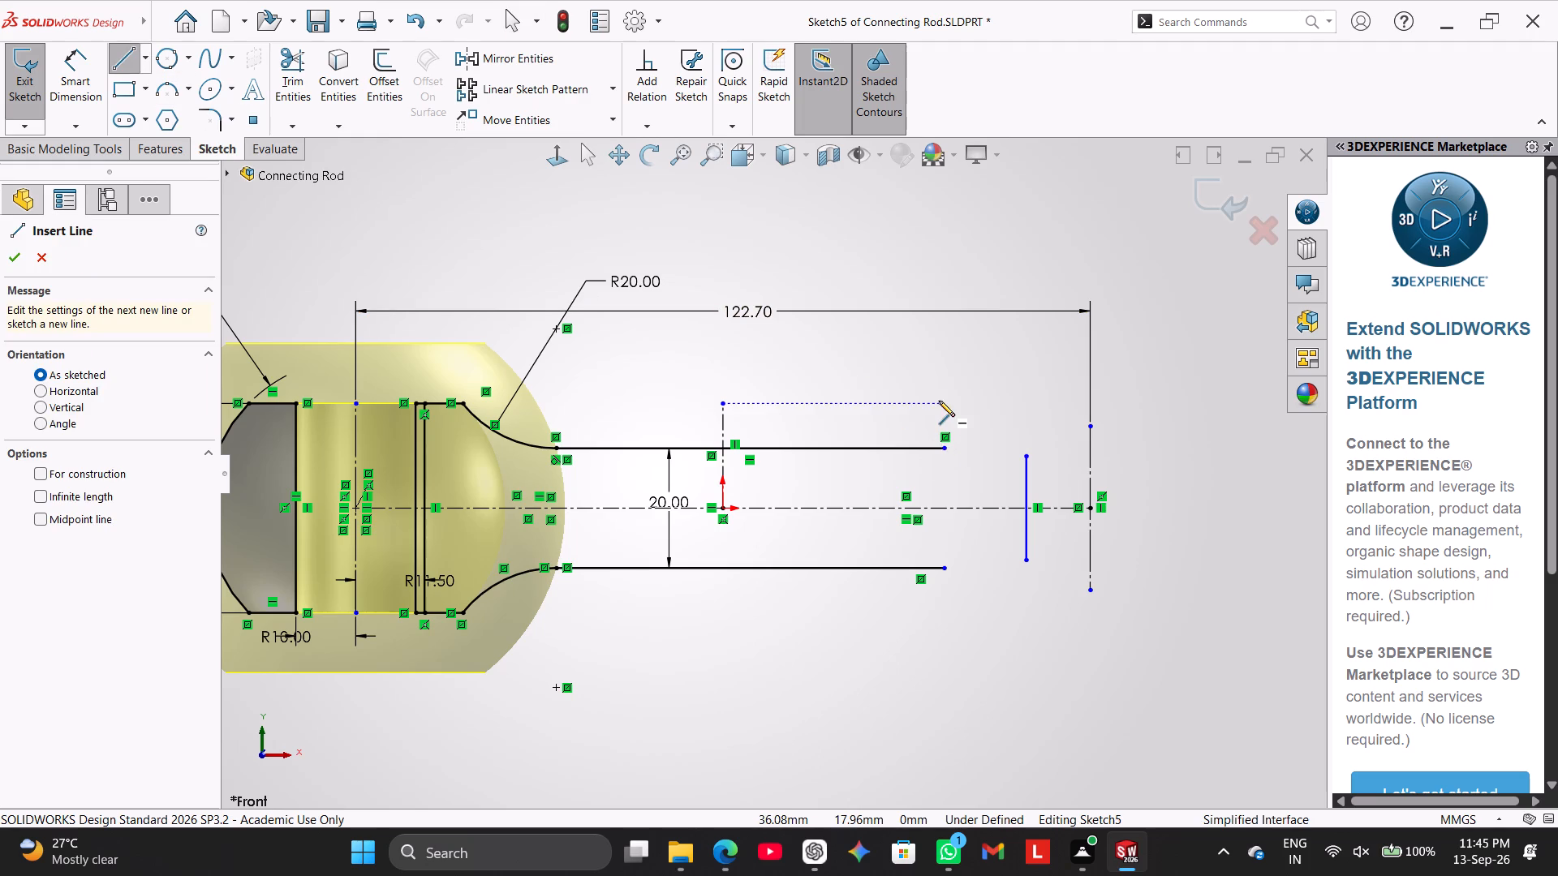
pyautogui.click(945, 448)
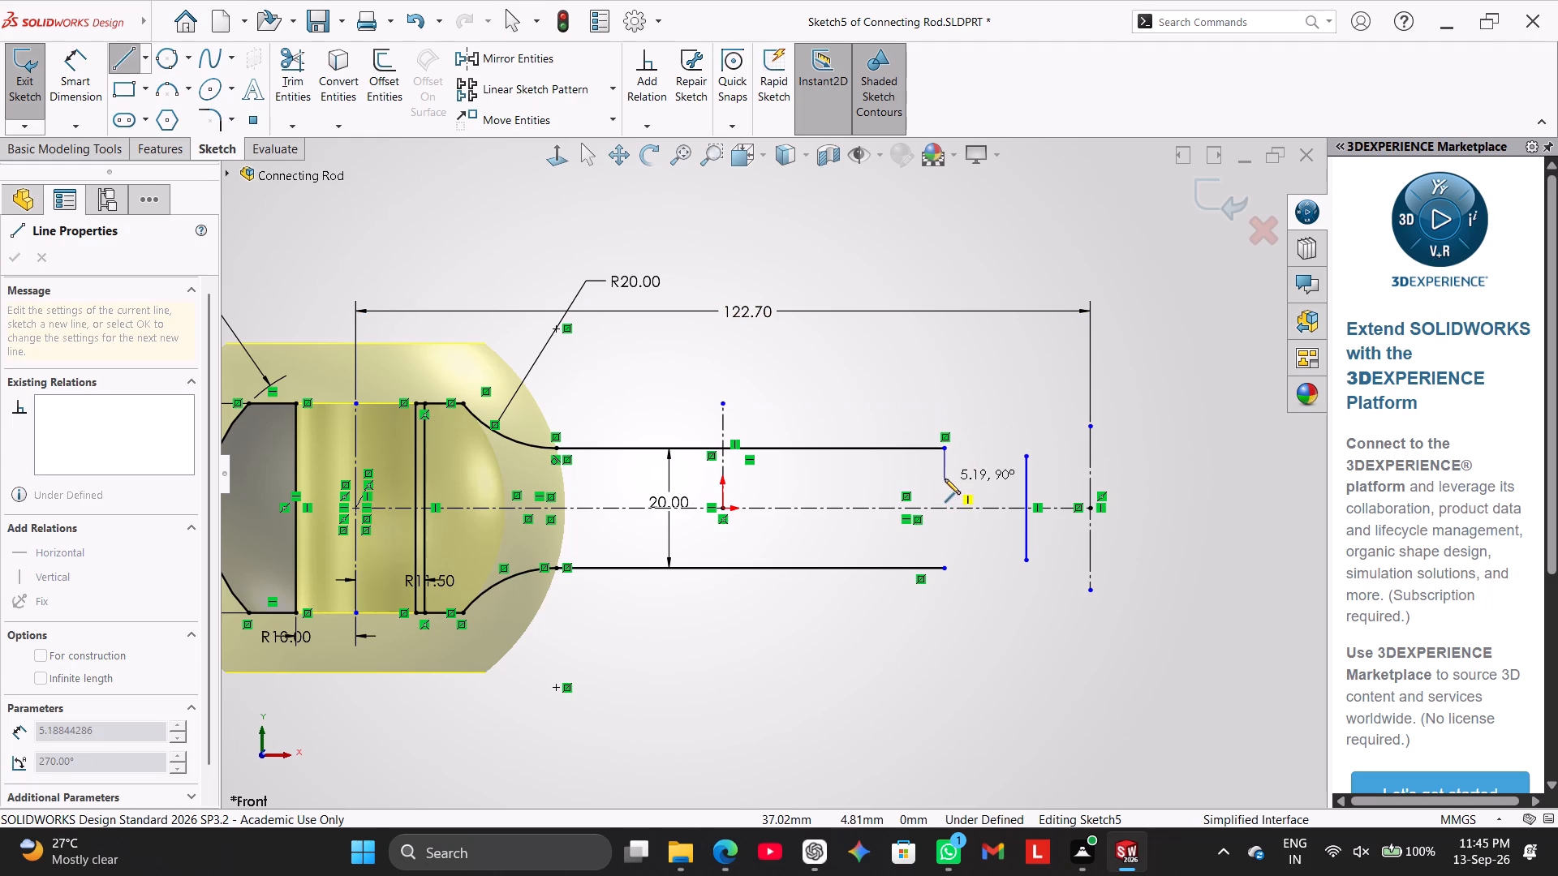
pyautogui.click(945, 479)
pyautogui.click(1024, 479)
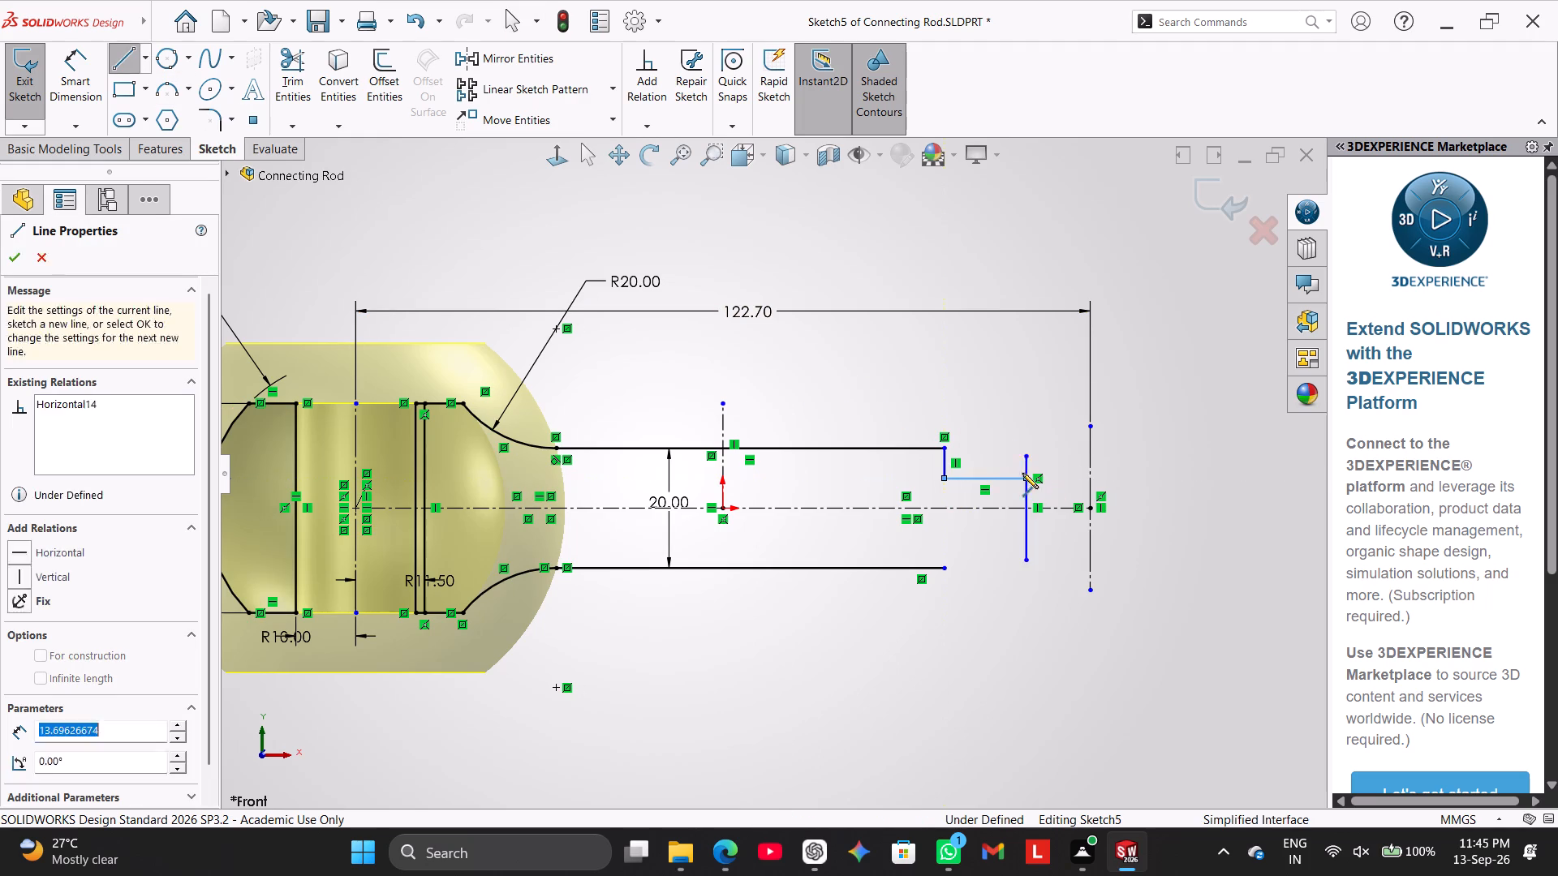
pyautogui.rightClick(1004, 414)
pyautogui.click(1024, 429)
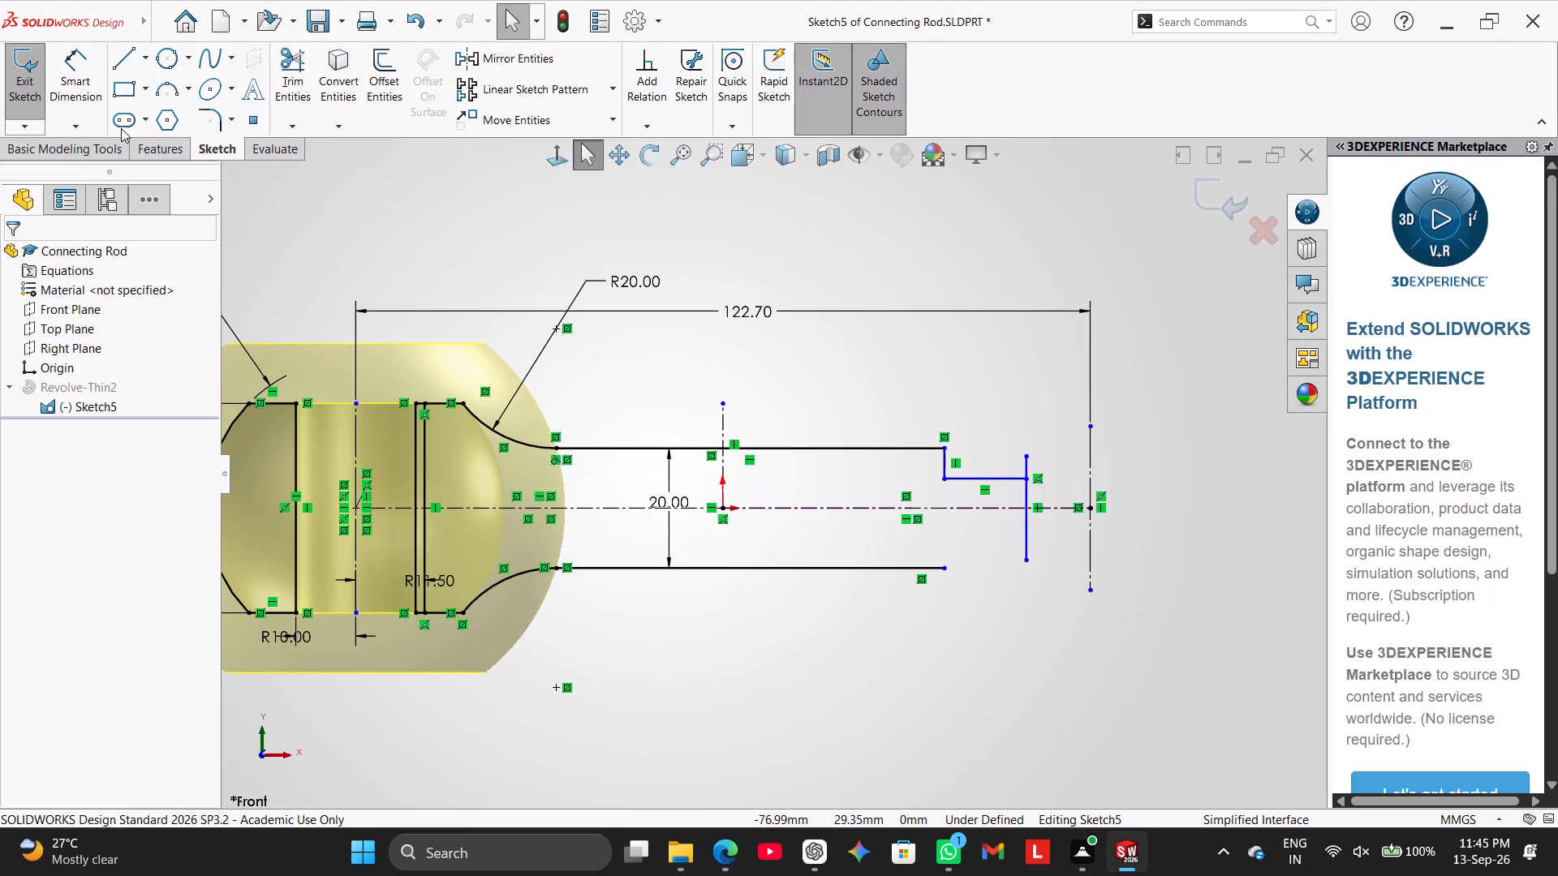
# Mirror the two step lines about the horizontal centerline to form the matching lower step.
pyautogui.click(75, 97)
pyautogui.moveTo(529, 49); pyautogui.dragTo(540, 59)
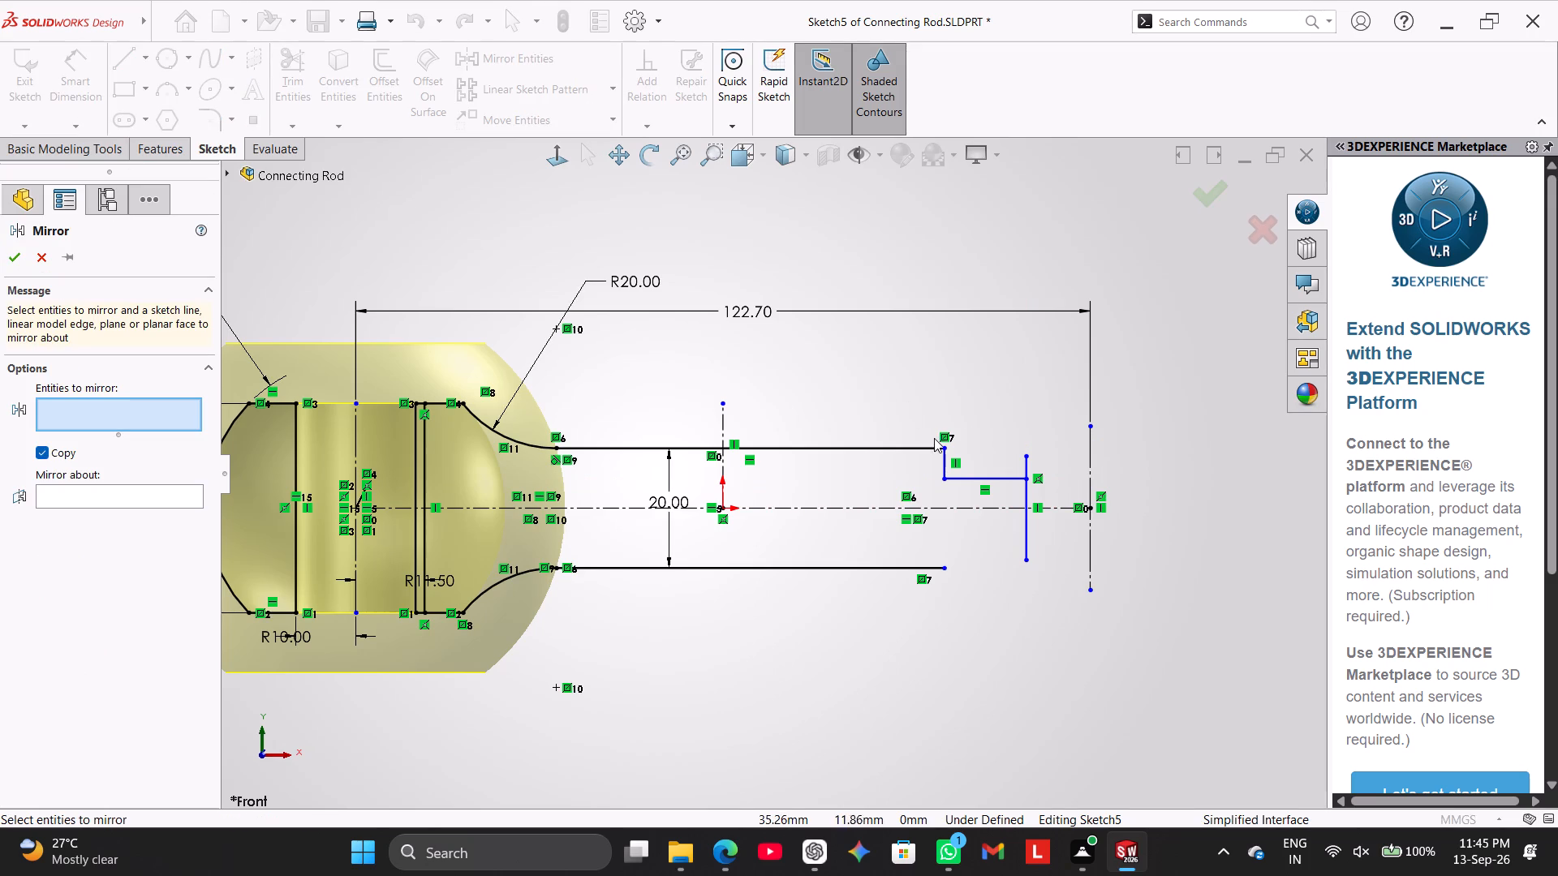
pyautogui.keyDown('ctrl'); pyautogui.click(943, 456); pyautogui.keyUp('ctrl')
pyautogui.keyDown('ctrl'); pyautogui.click(963, 474); pyautogui.keyUp('ctrl')
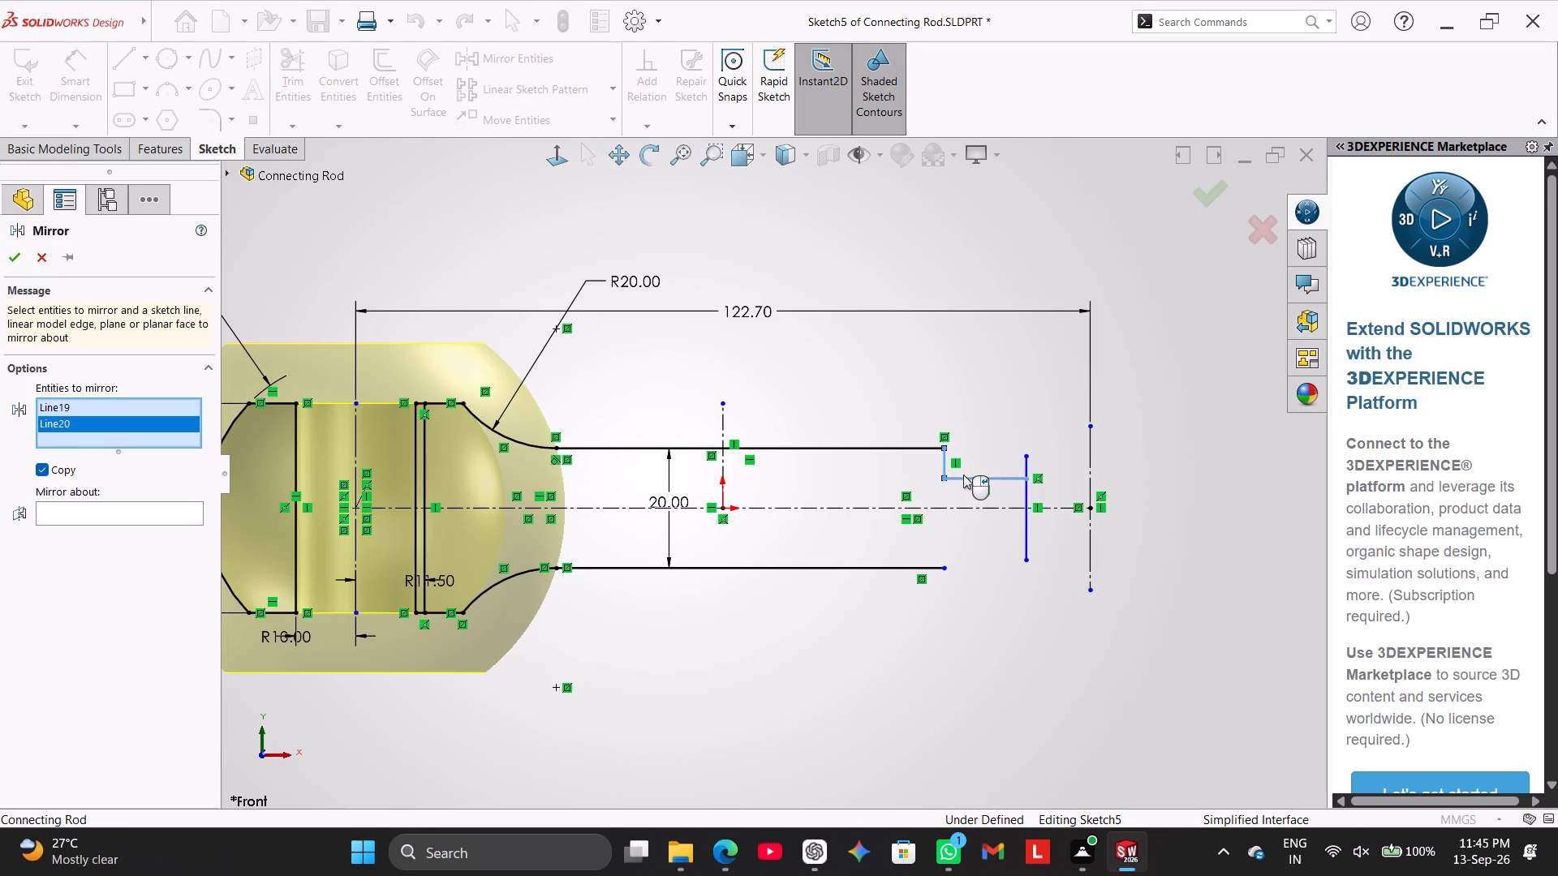
pyautogui.click(131, 522)
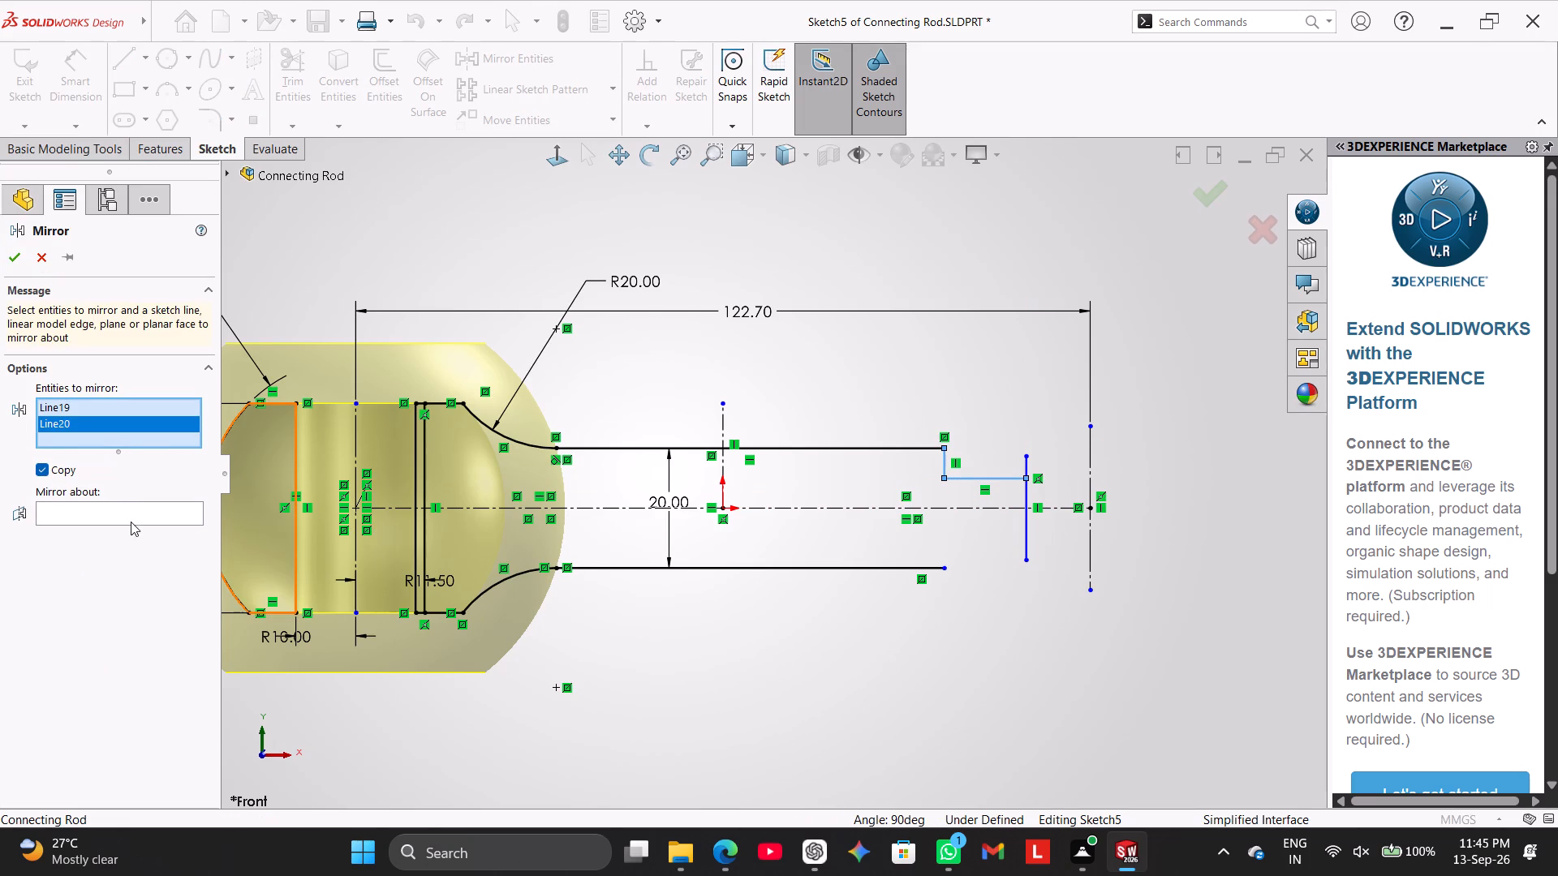
pyautogui.click(150, 509)
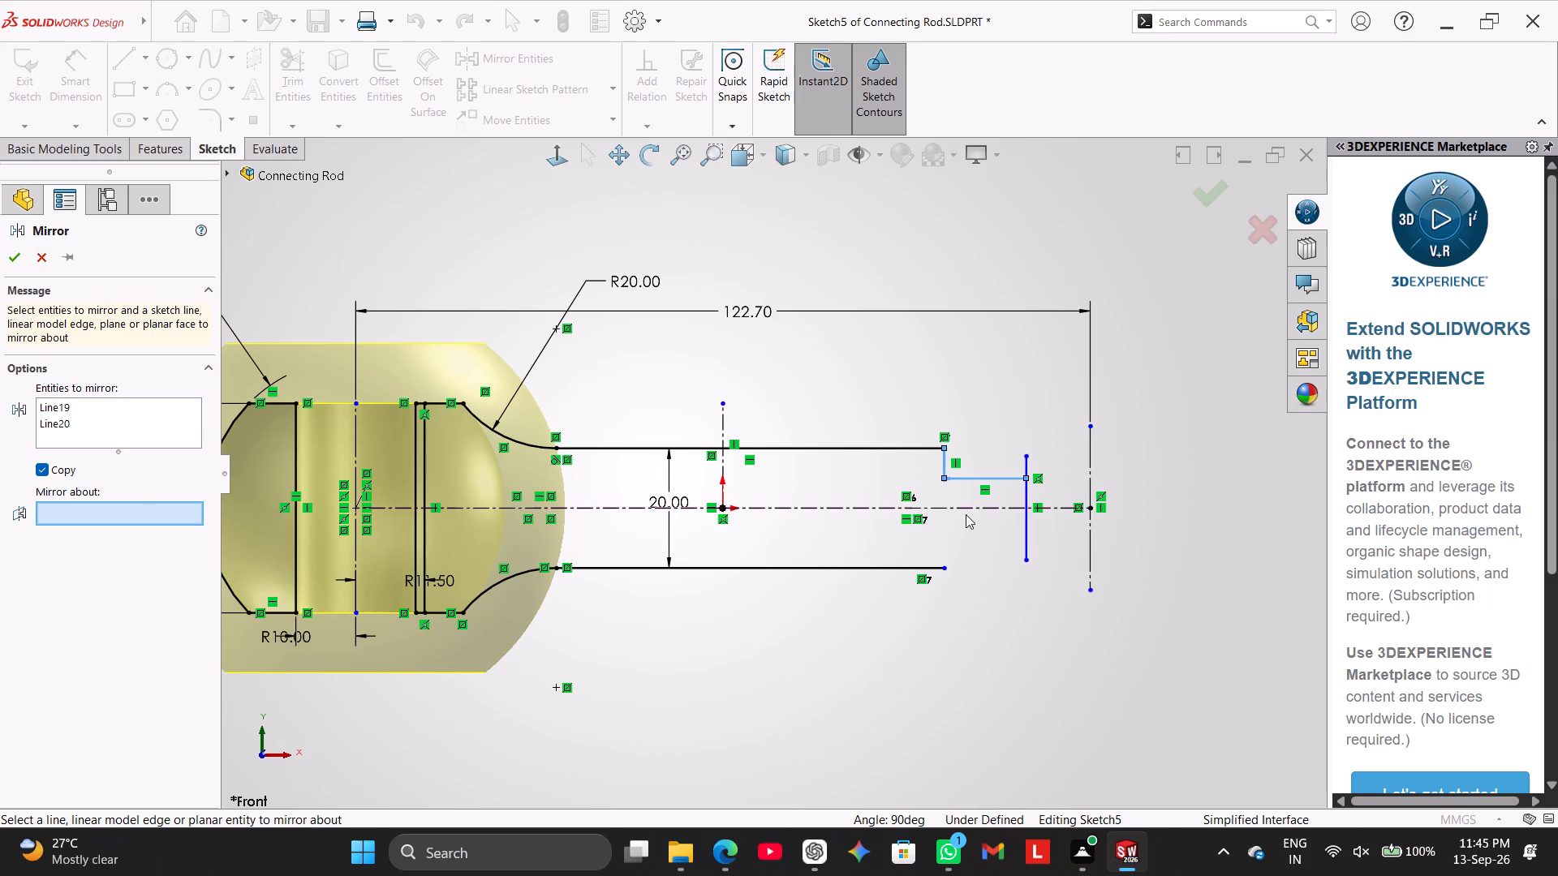
pyautogui.click(966, 505)
pyautogui.click(19, 252)
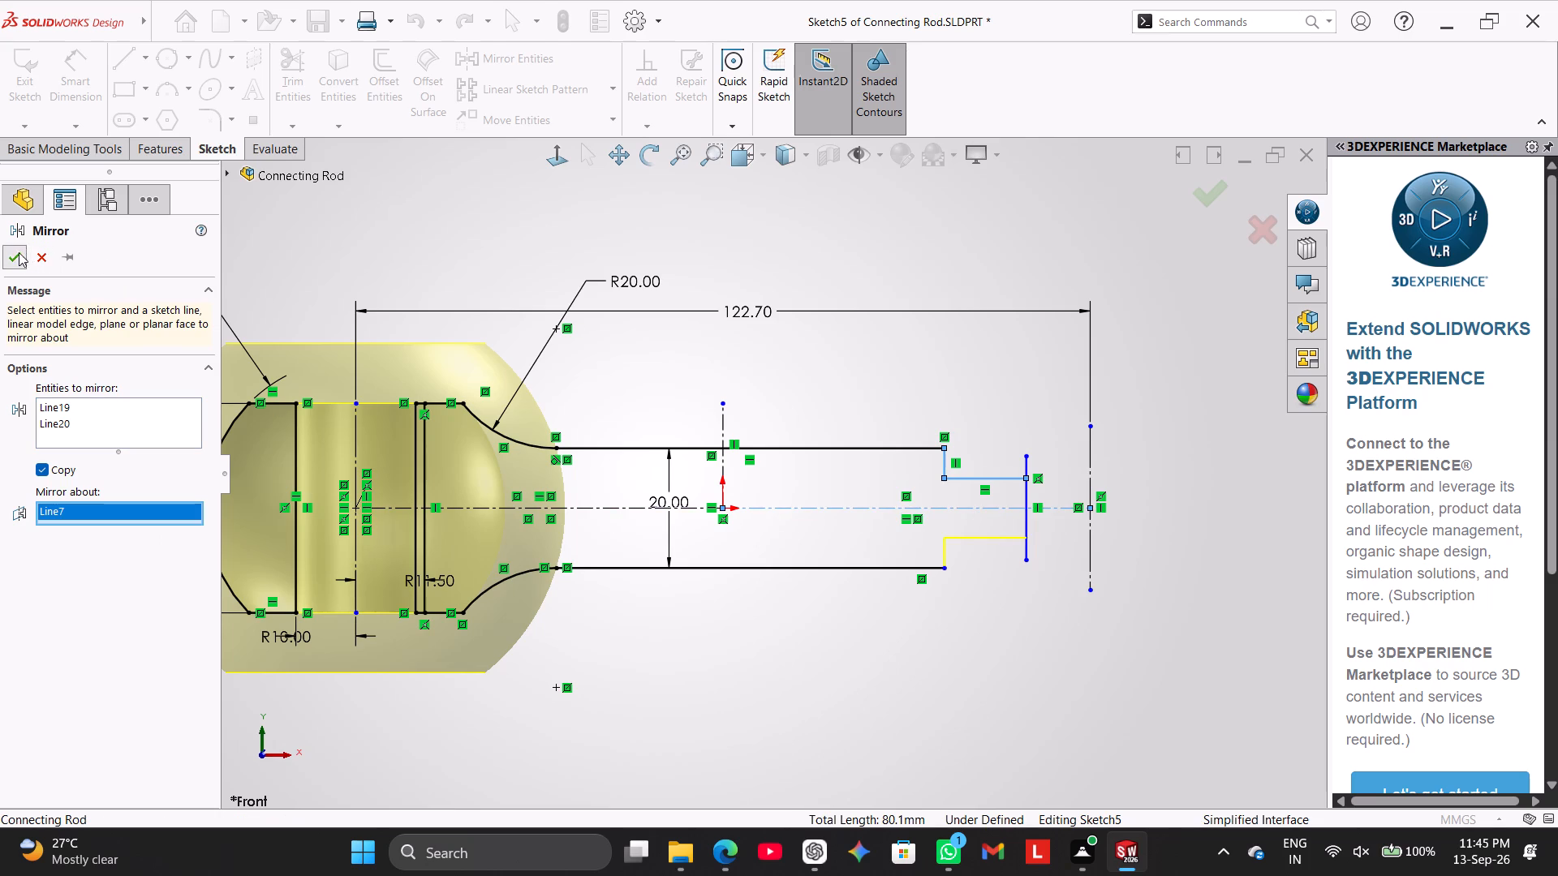
pyautogui.rightClick(1121, 274)
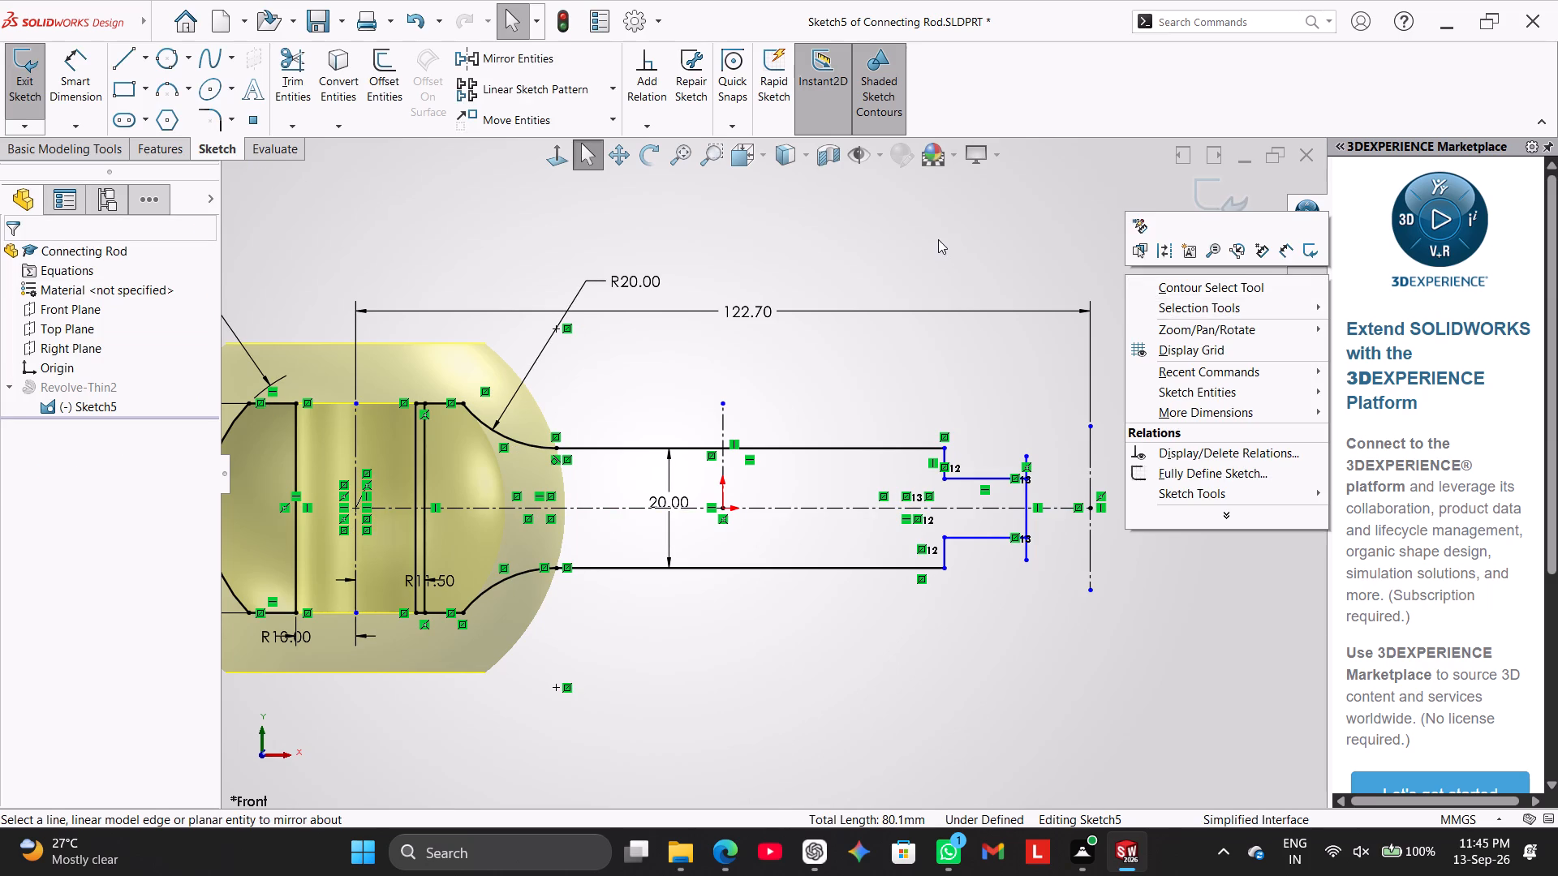
pyautogui.click(938, 239)
# Dimension the distance from the lower step's vertical line to the small-end centerline as 37.74 mm.
pyautogui.moveTo(75, 79); pyautogui.dragTo(81, 89)
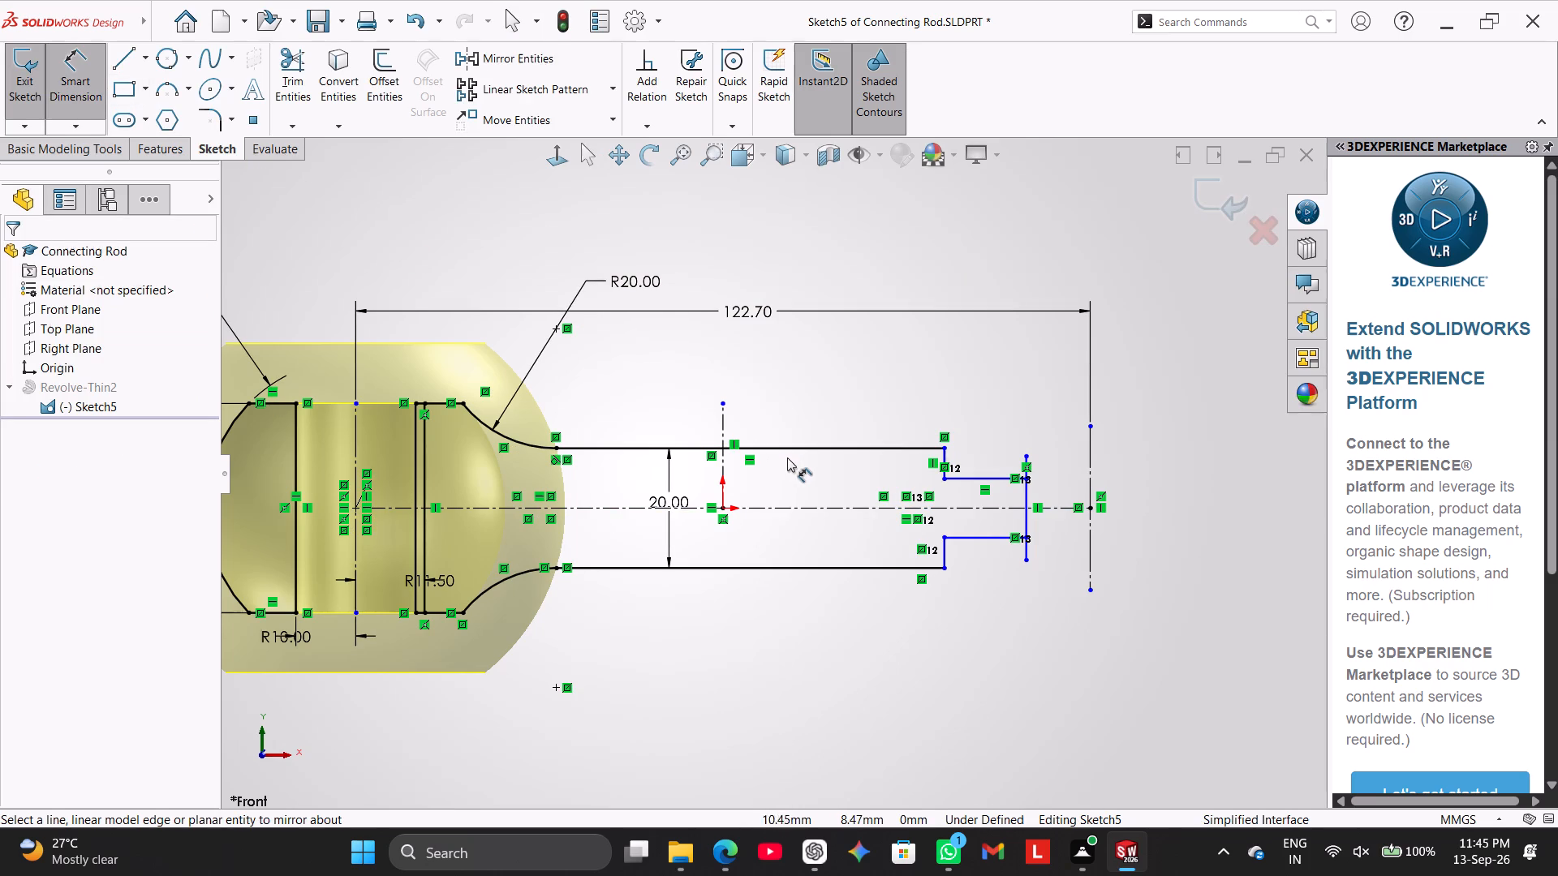
pyautogui.click(940, 557)
pyautogui.click(1087, 526)
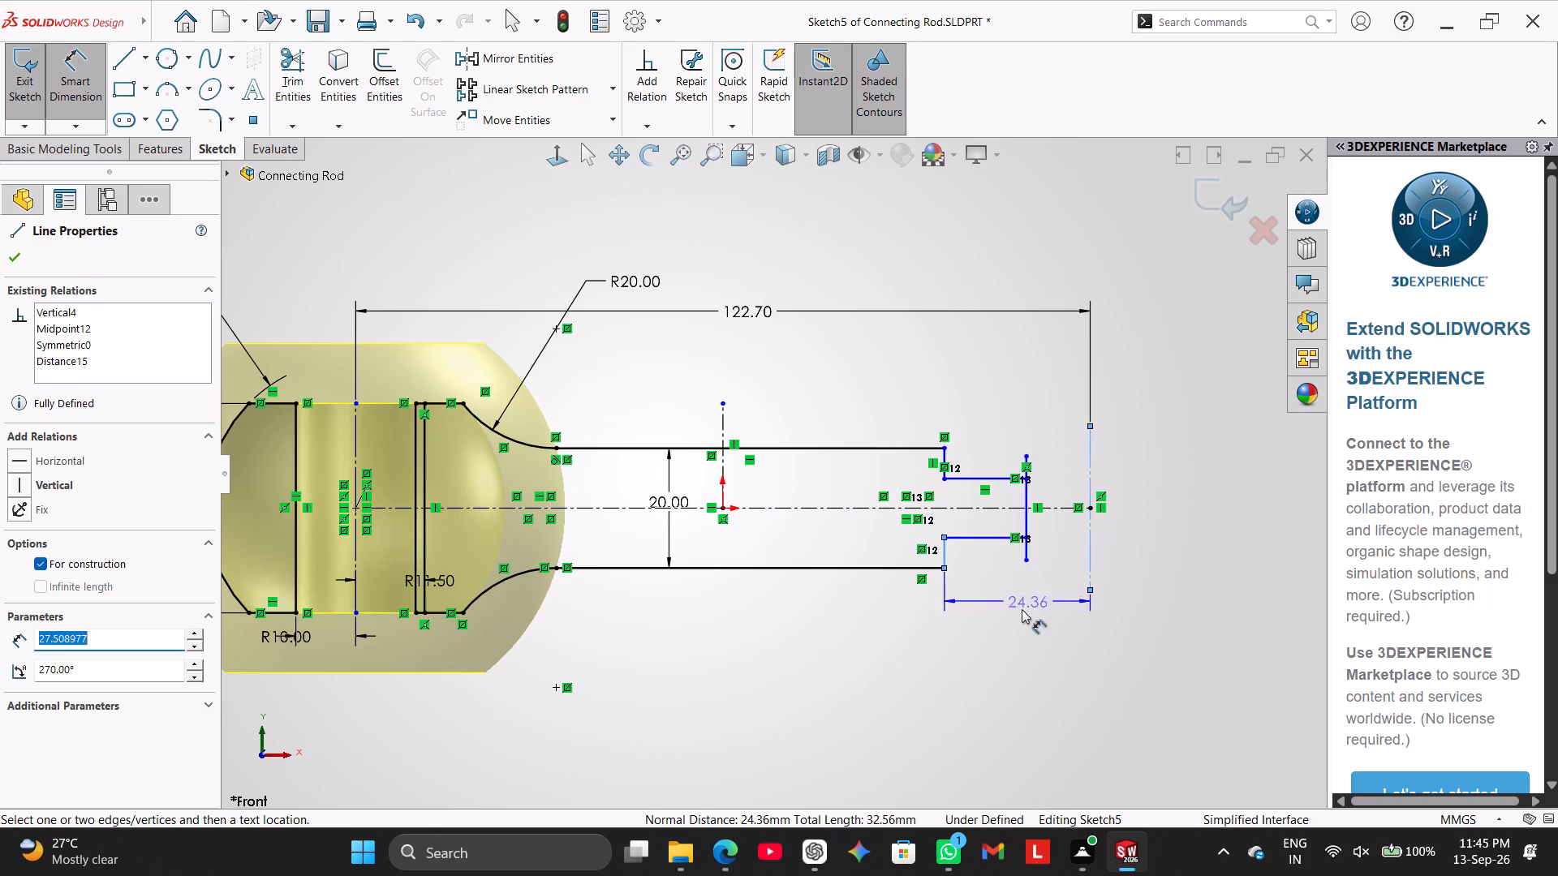
pyautogui.click(1019, 614)
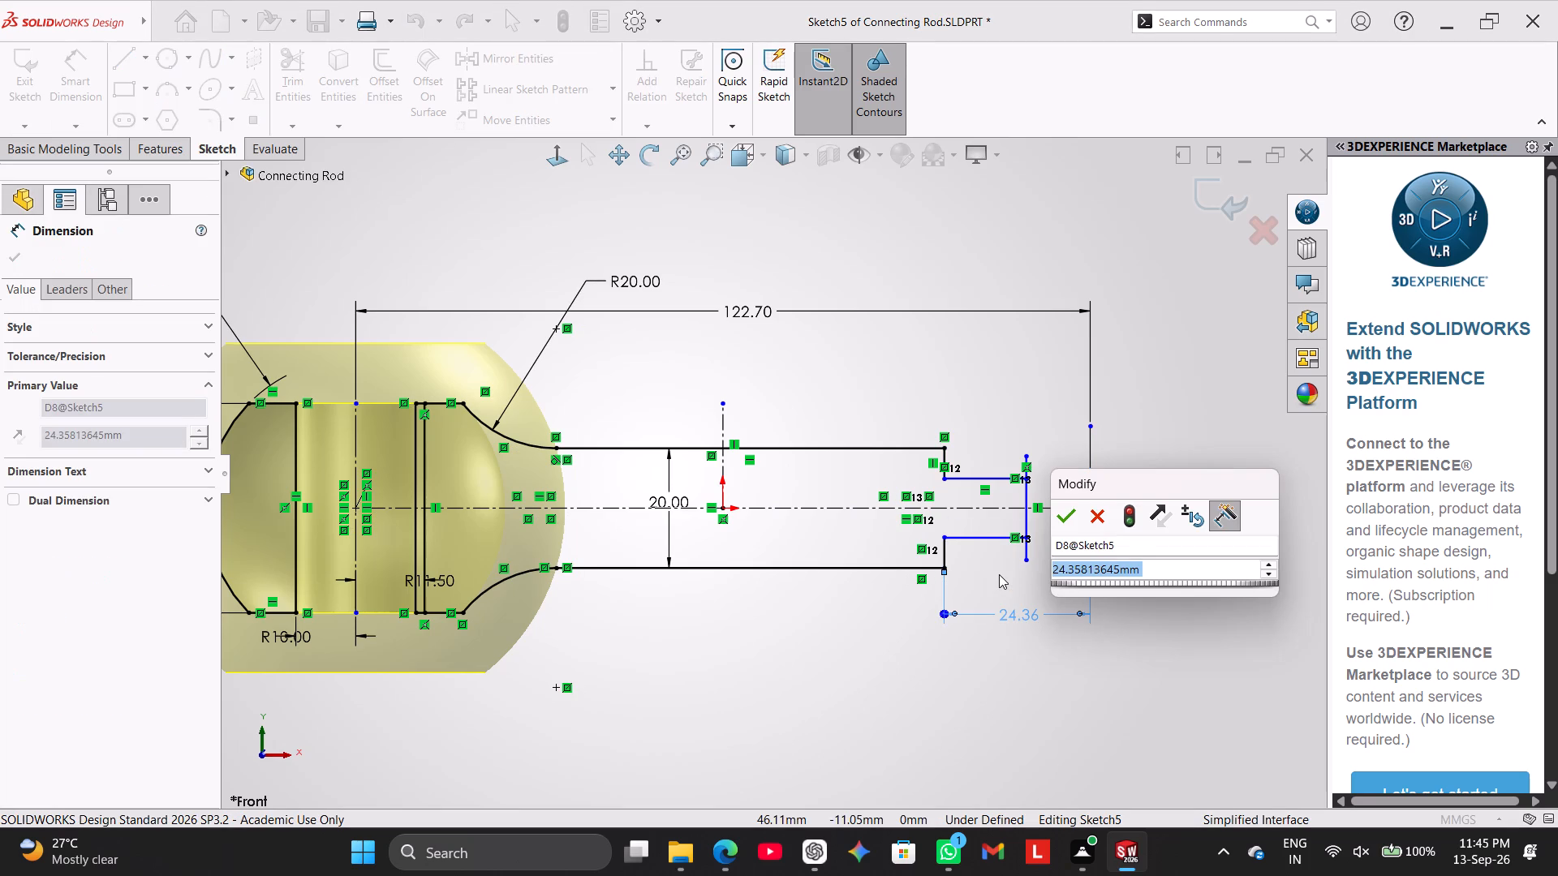
pyautogui.write('37.')
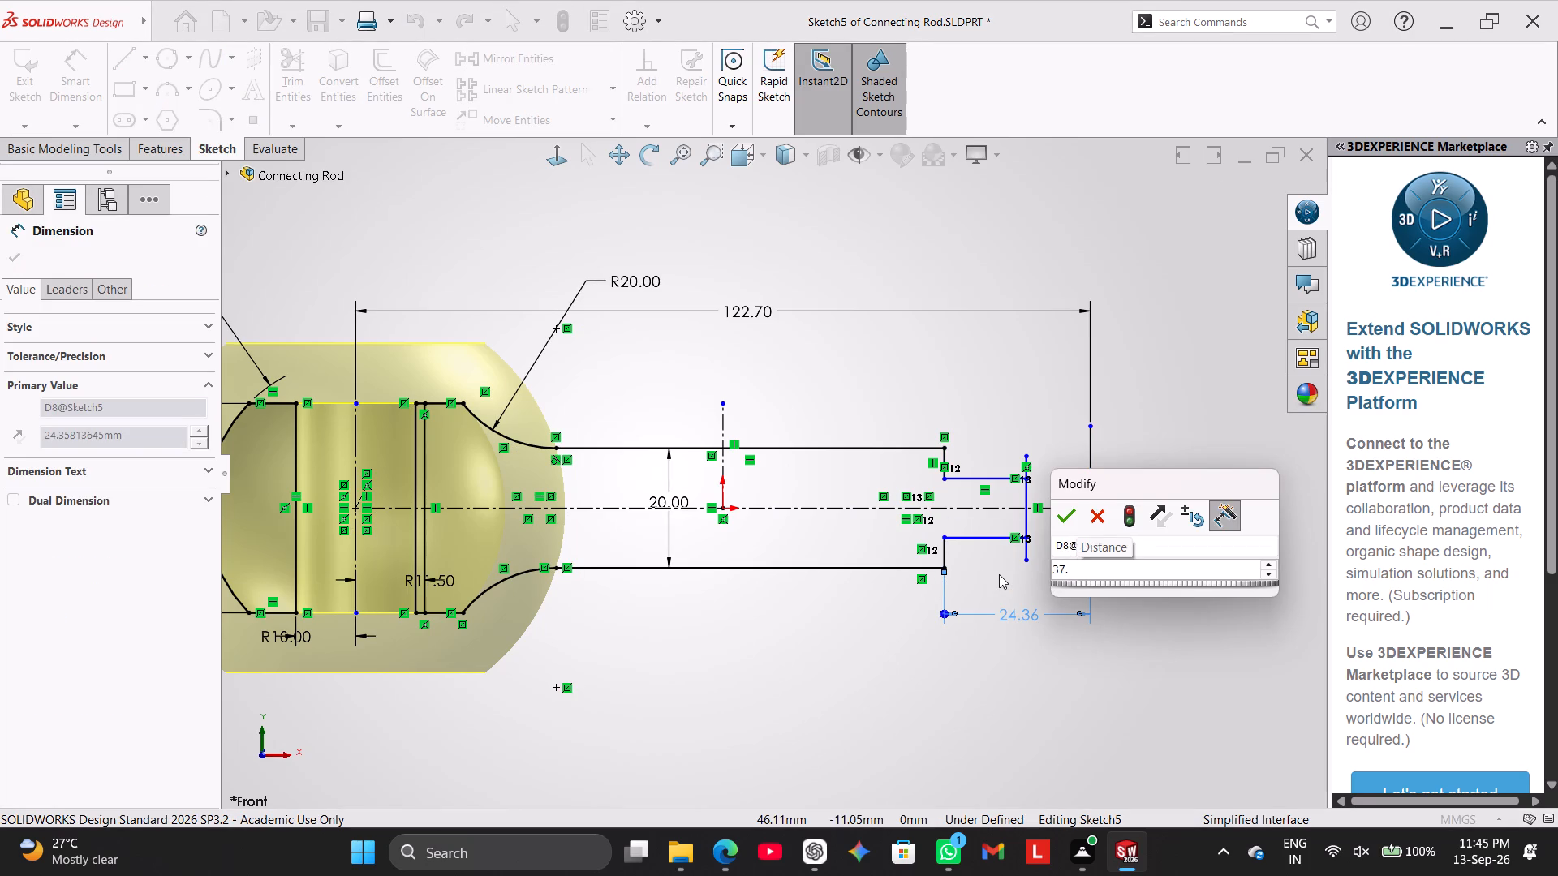
pyautogui.write('74')
pyautogui.press('Return')
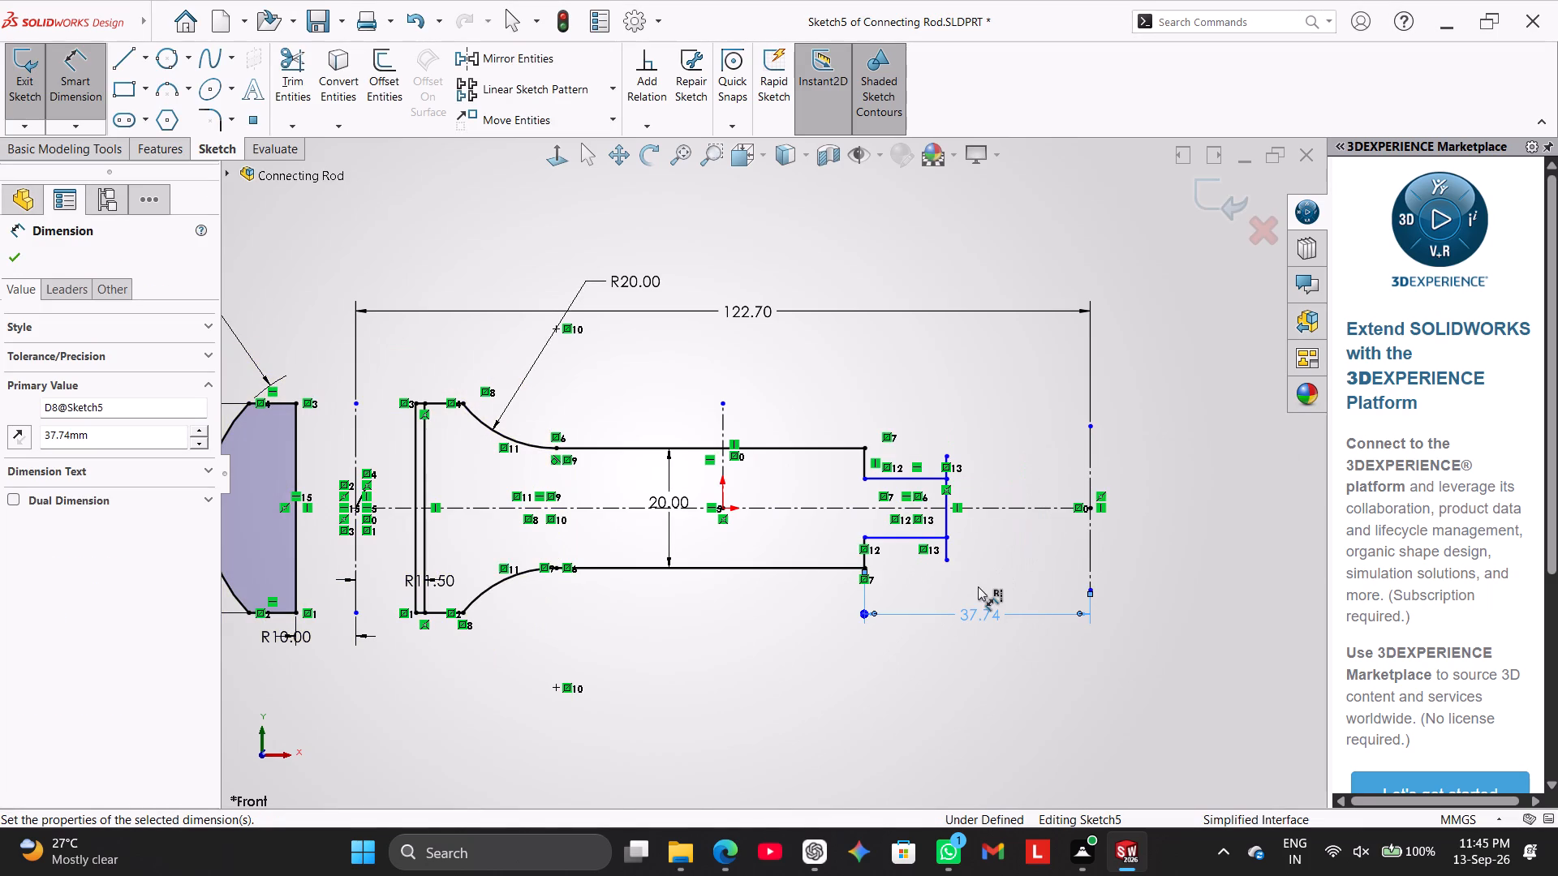
pyautogui.click(1159, 464)
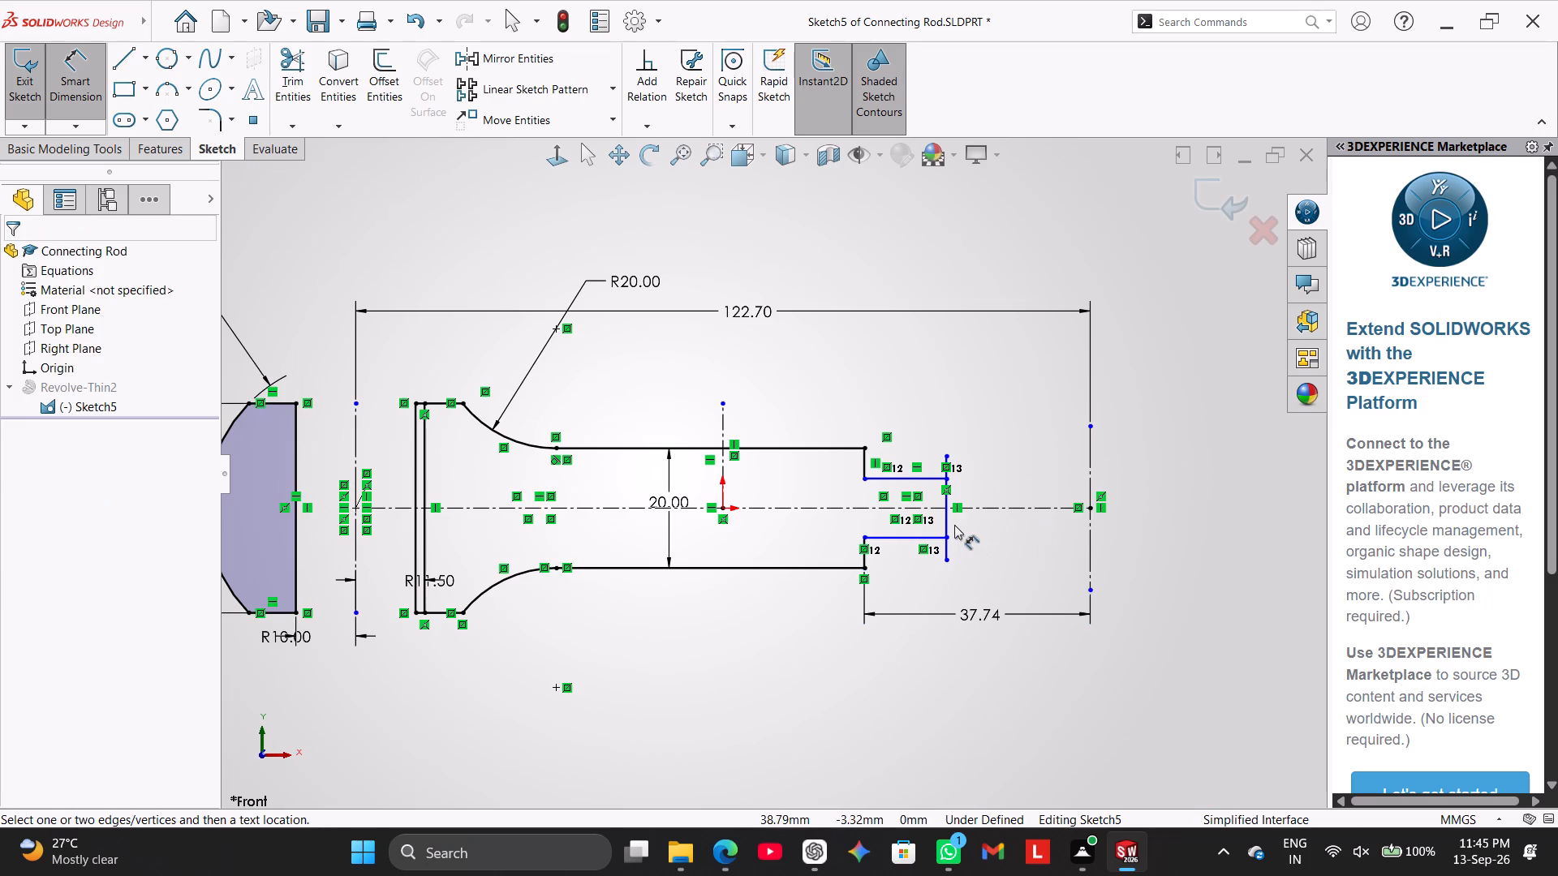
# Dimension the distance from the short vertical end line to the small-end centerline as 9 mm.
pyautogui.click(950, 517)
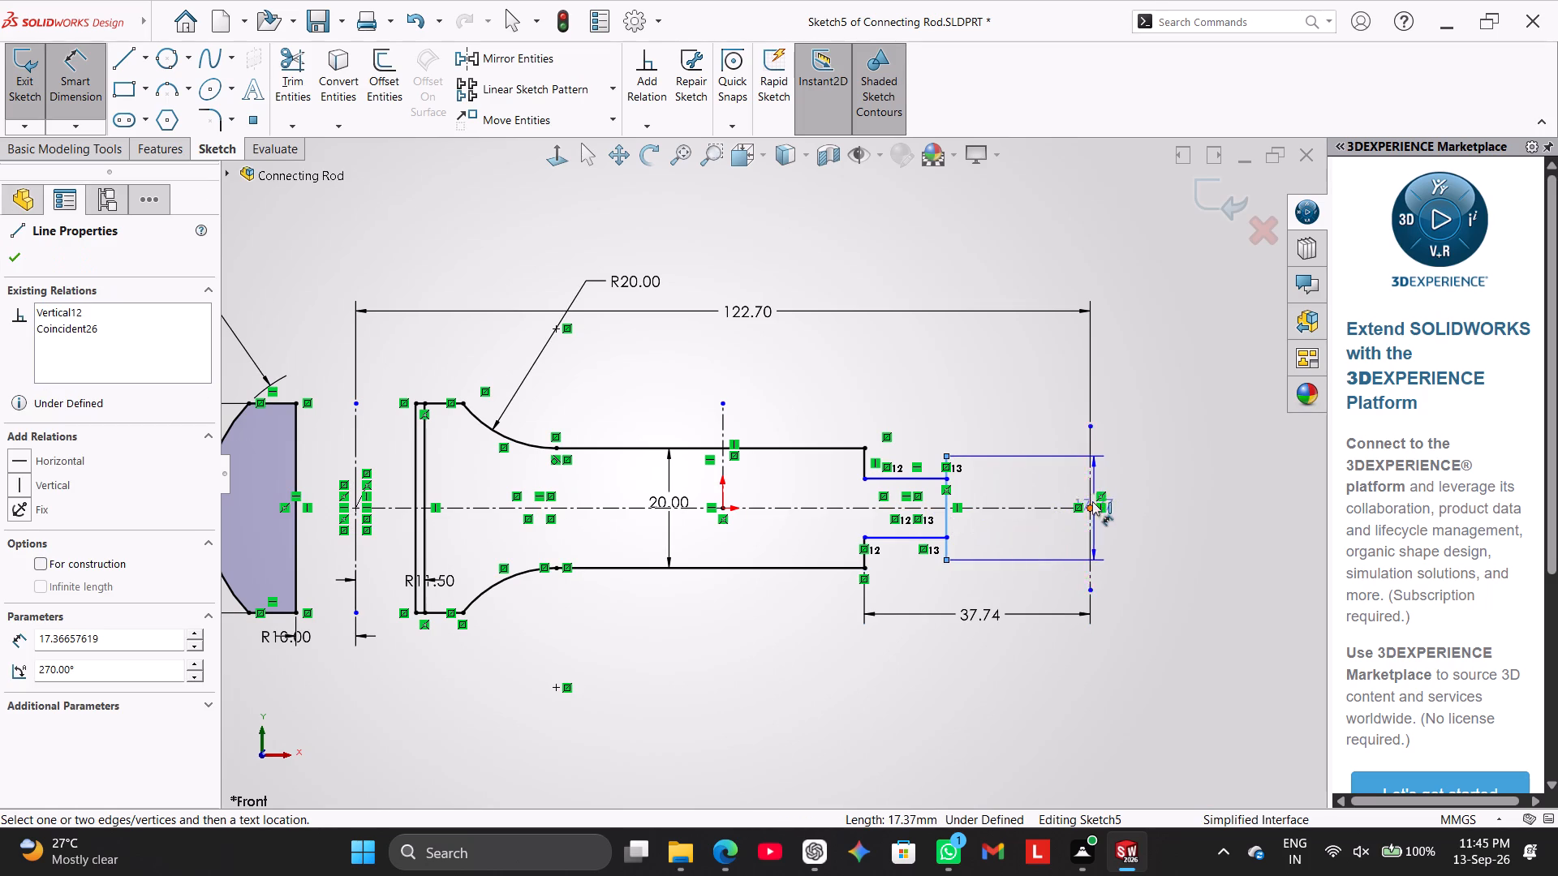
pyautogui.click(1090, 487)
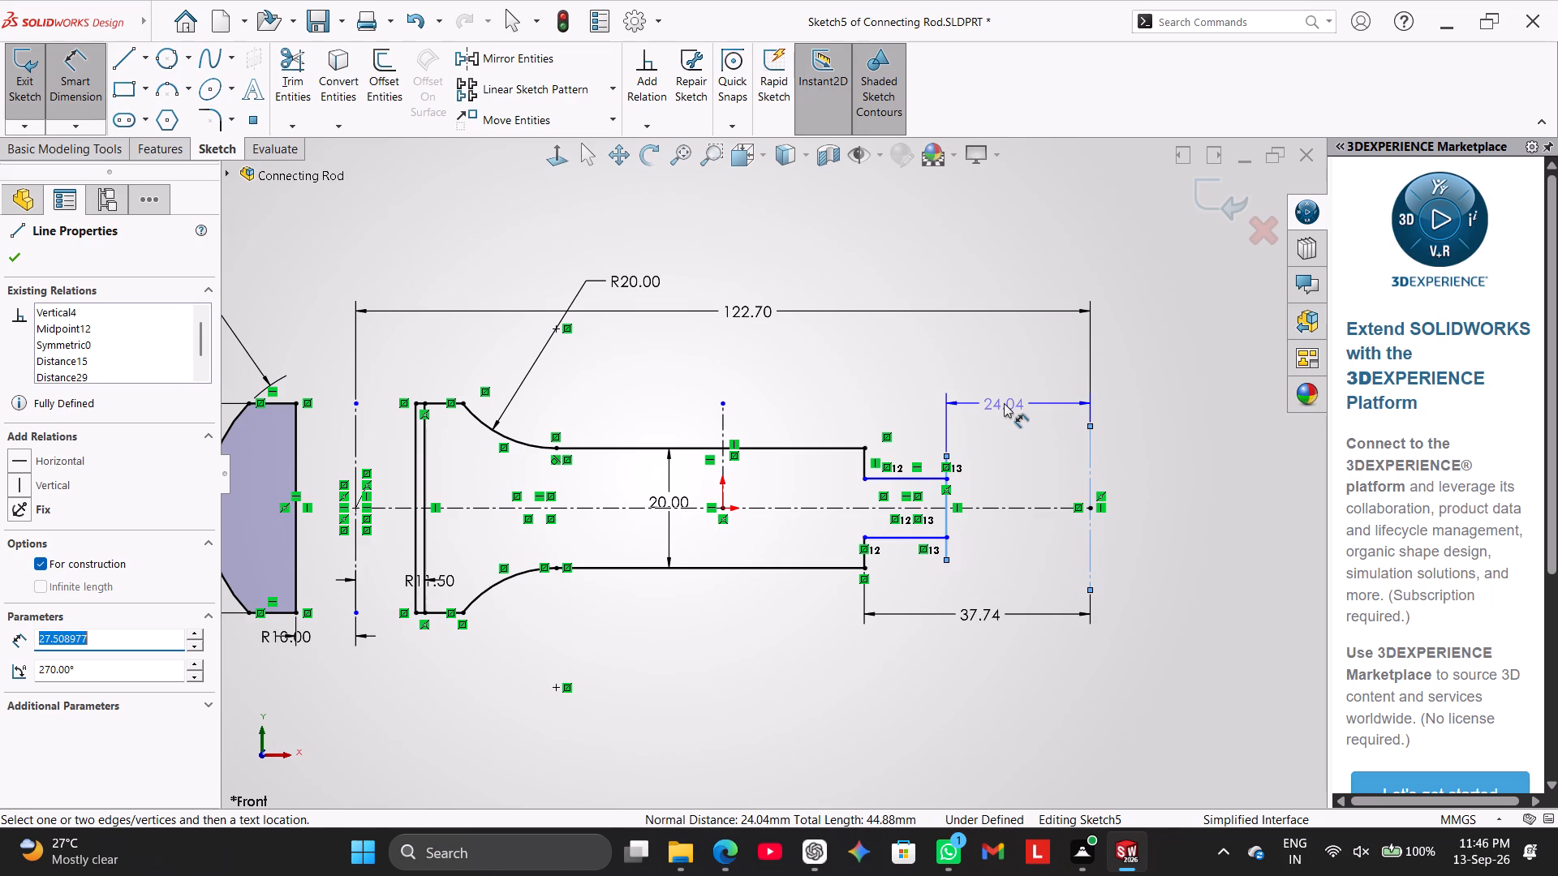
pyautogui.click(1004, 403)
pyautogui.click(1004, 403)
pyautogui.doubleClick(1004, 403)
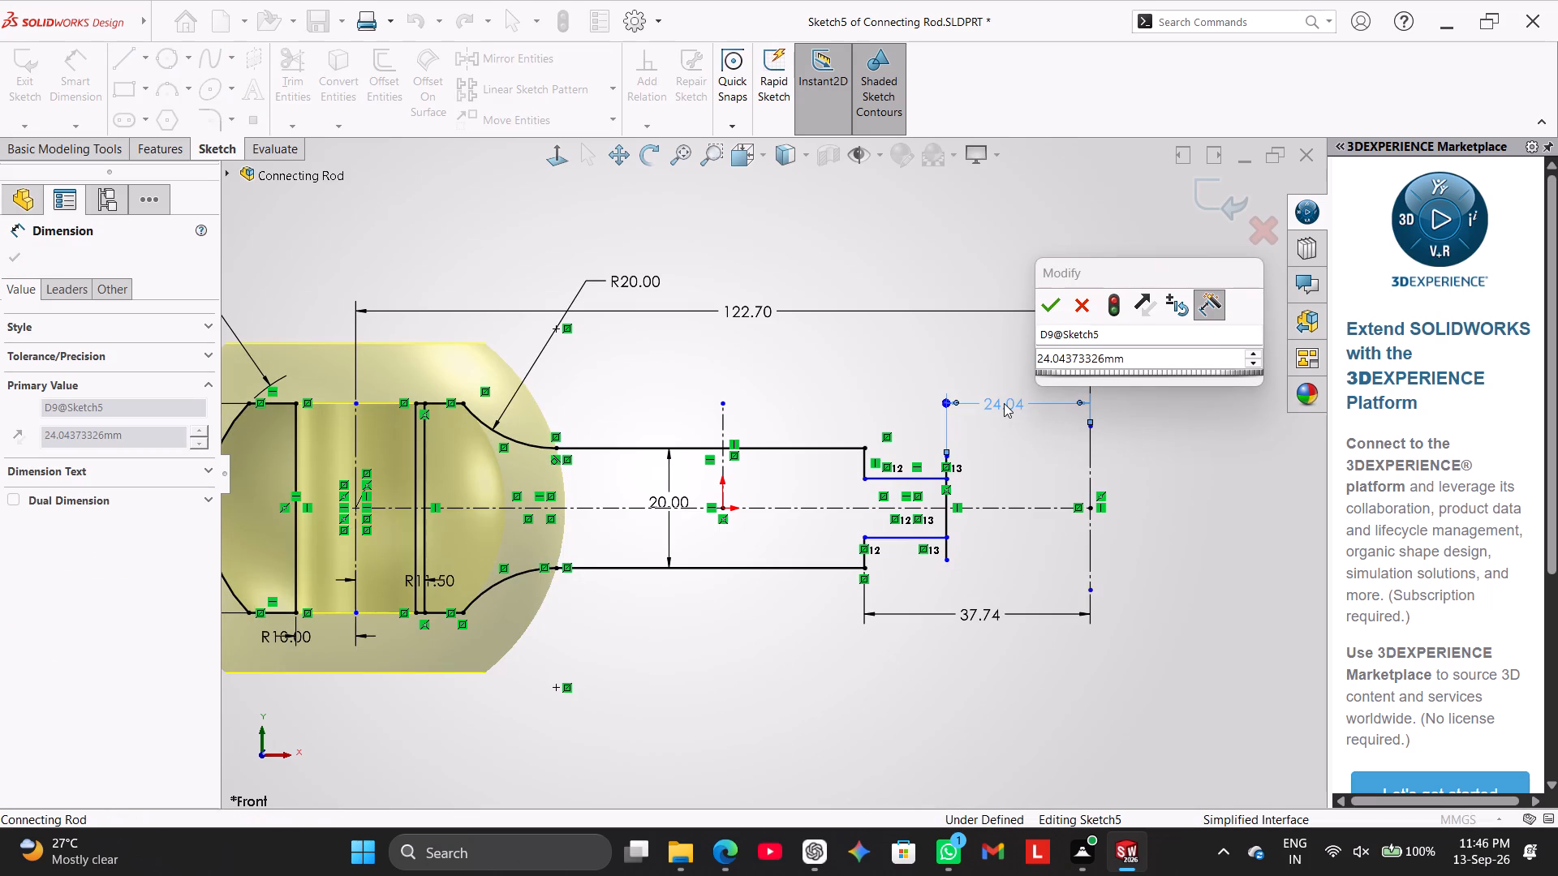
pyautogui.doubleClick(1105, 363)
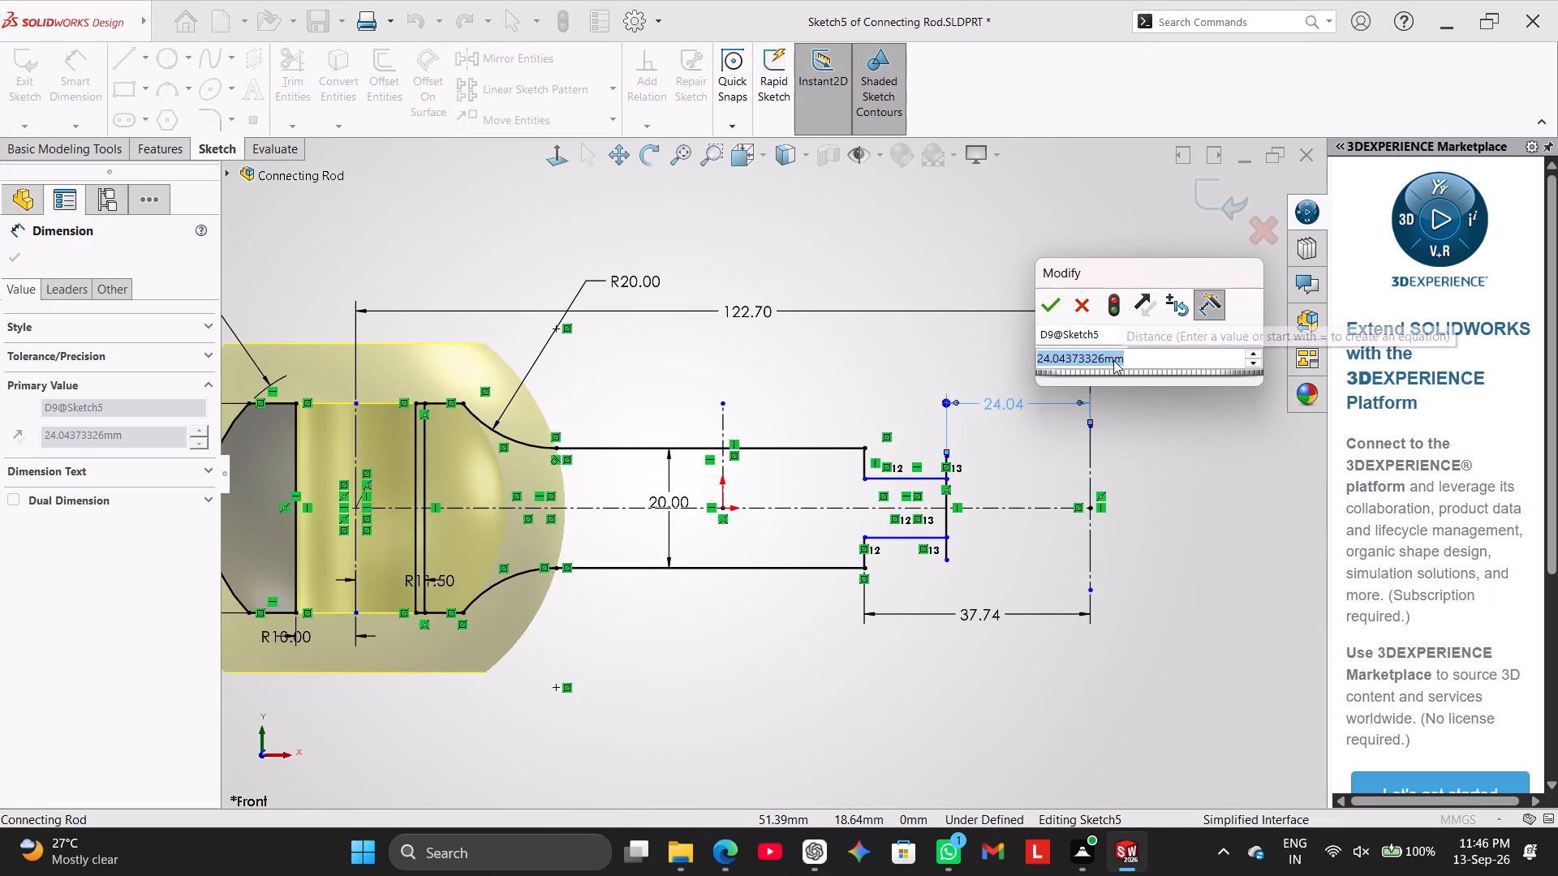
pyautogui.press('9')
pyautogui.press('Return')
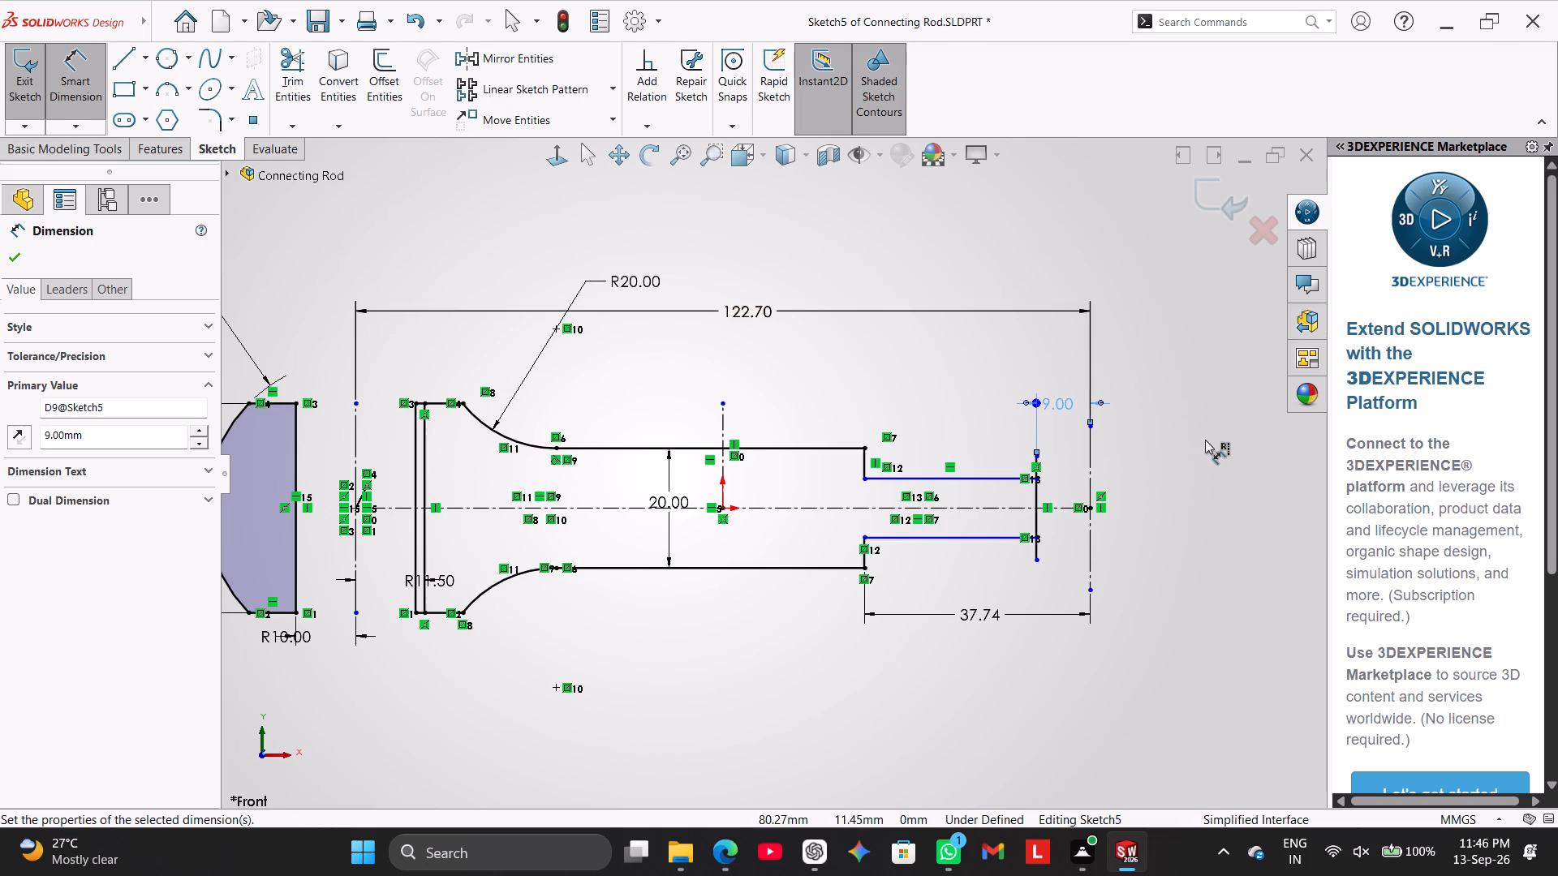
pyautogui.click(1205, 440)
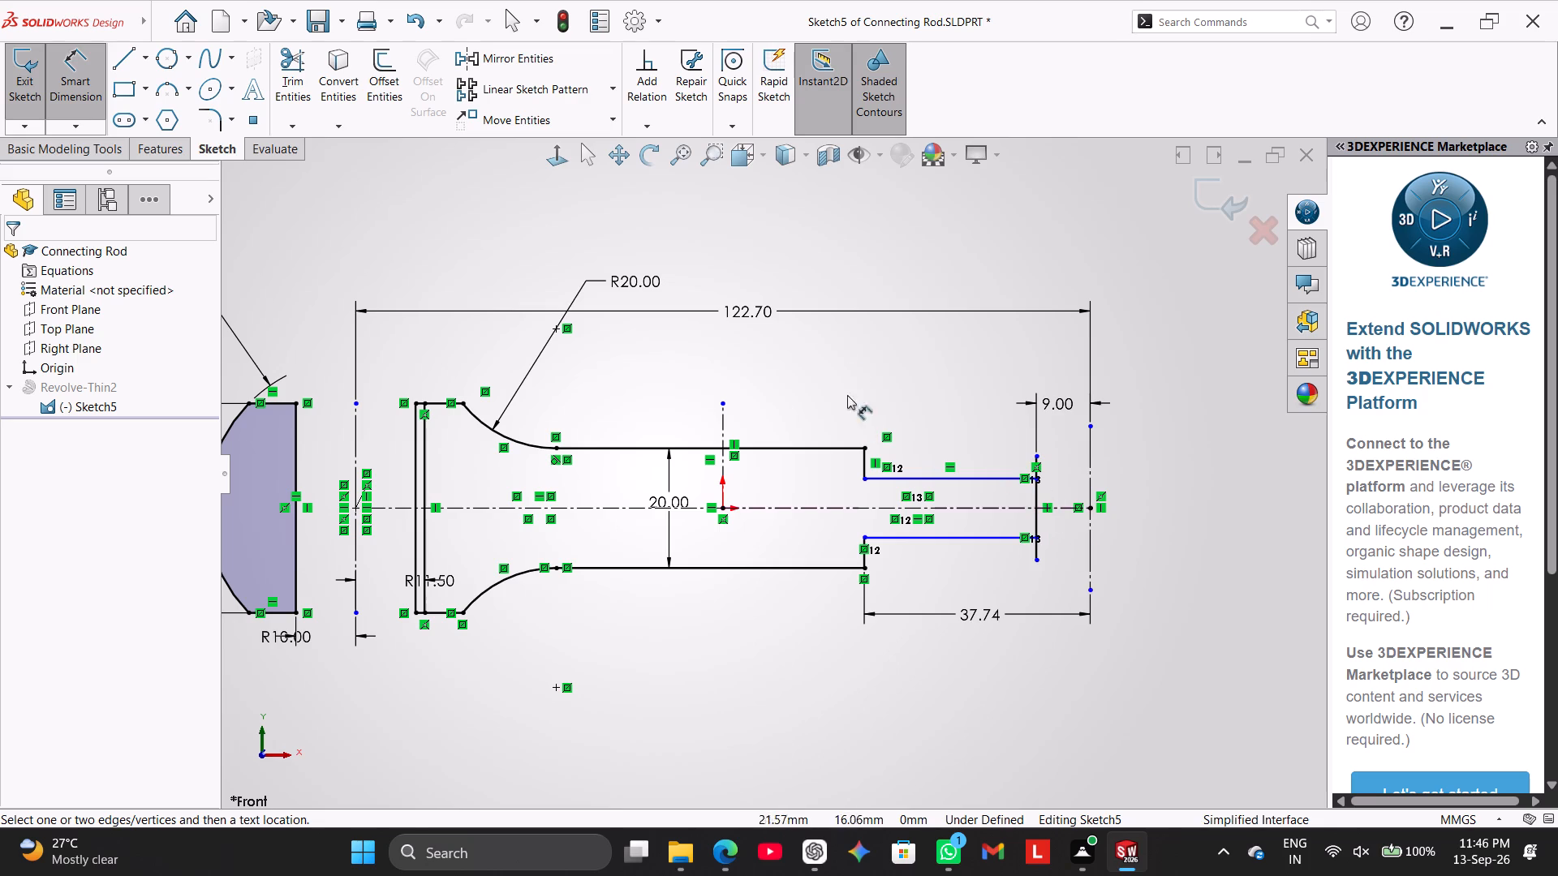
# Trim the short vertical end line's overhangs above and below the two horizontal step lines.
pyautogui.rightClick(842, 354)
pyautogui.click(887, 404)
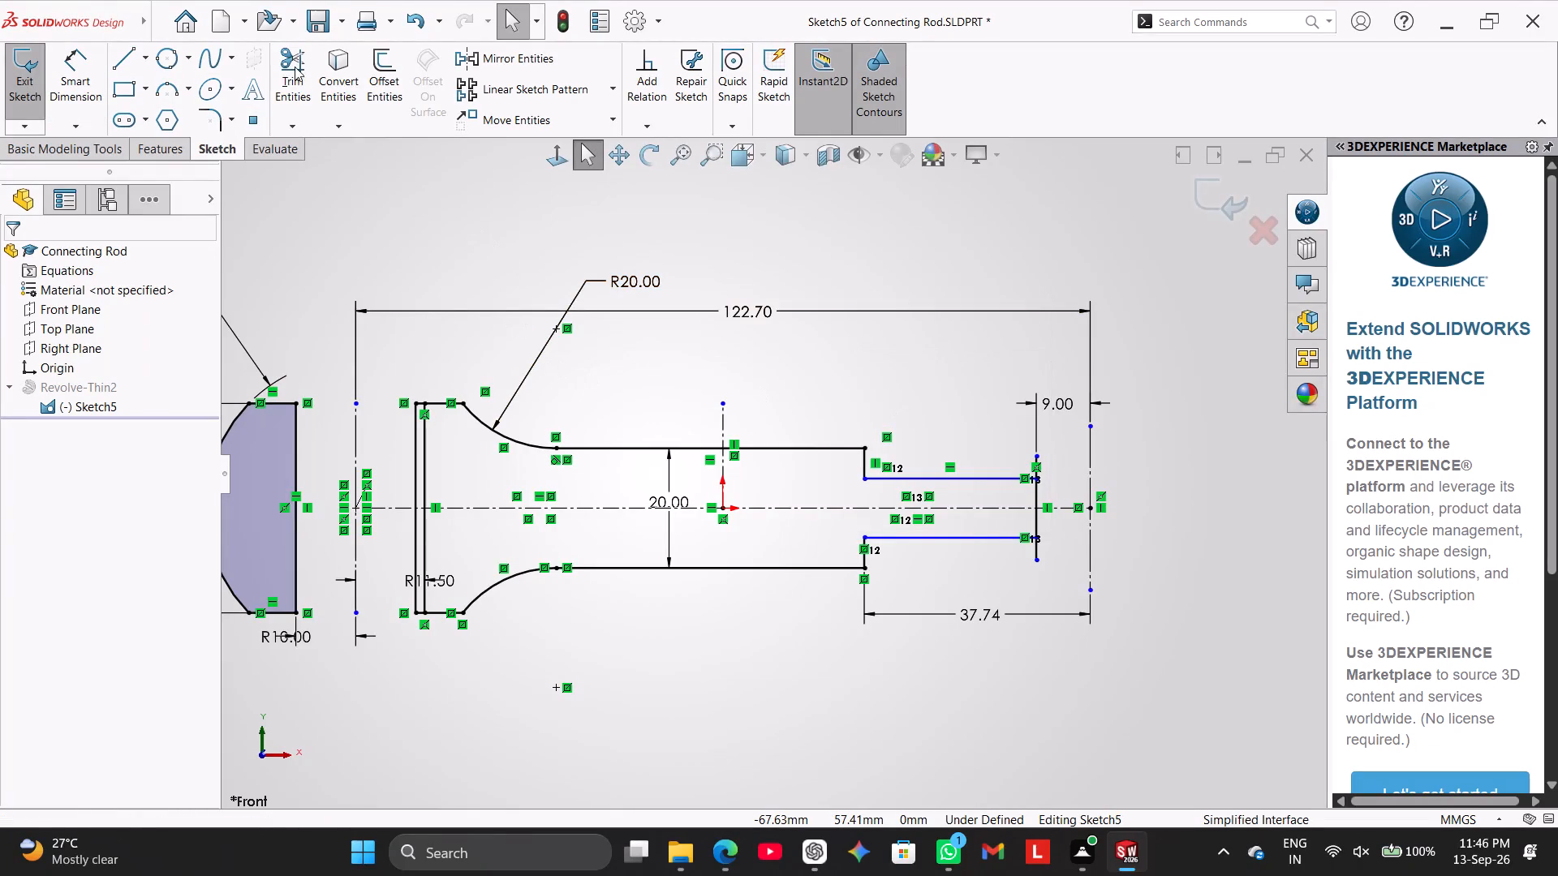
pyautogui.moveTo(303, 78); pyautogui.dragTo(312, 92)
pyautogui.scroll(-5, 1048, 506)
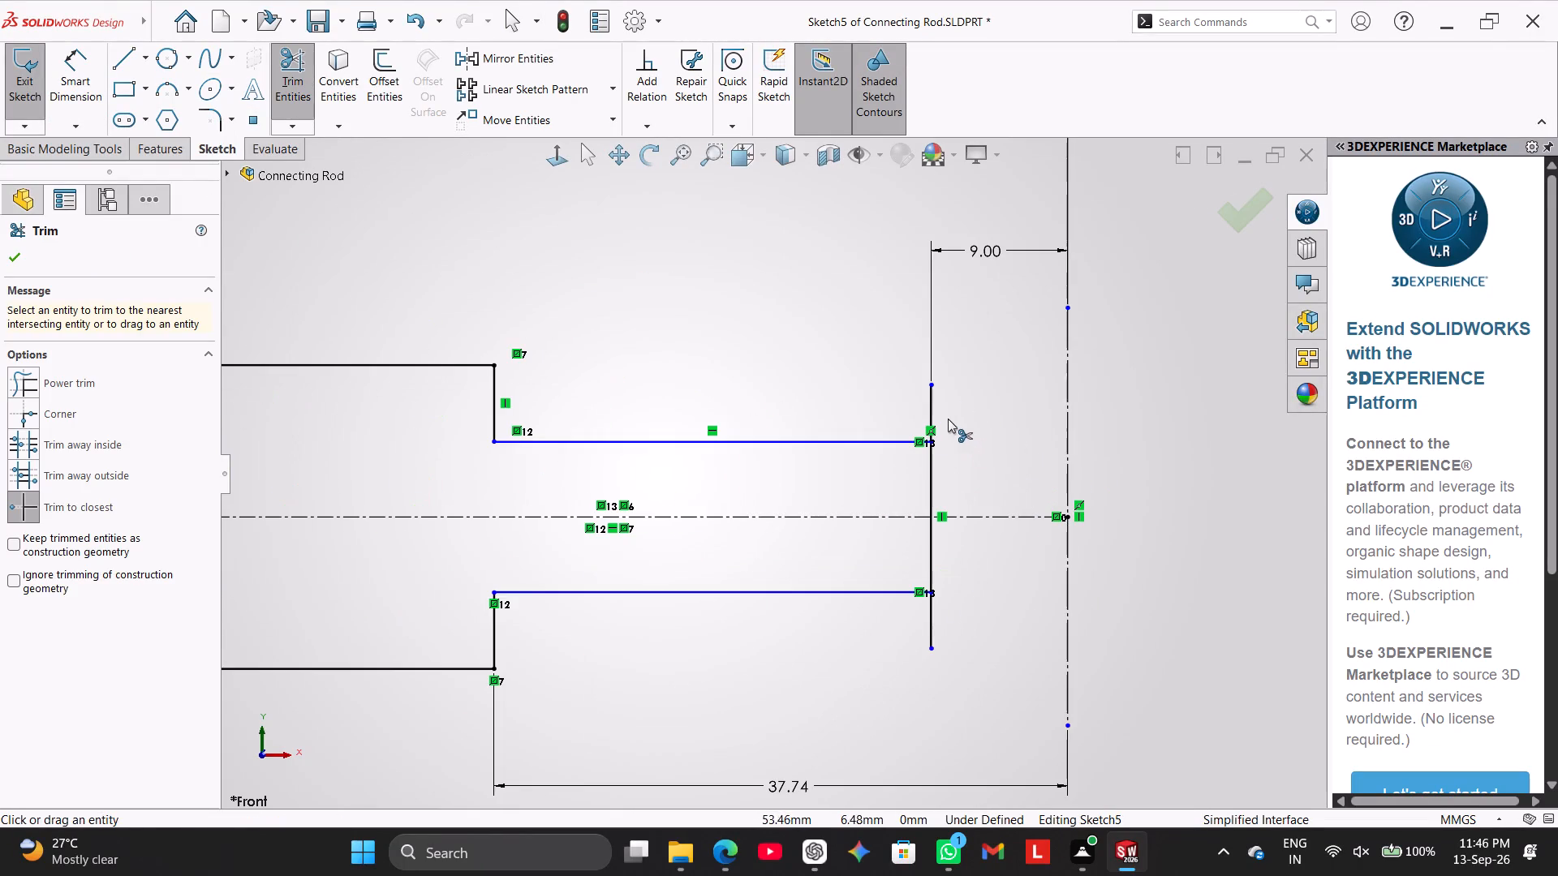
pyautogui.click(928, 404)
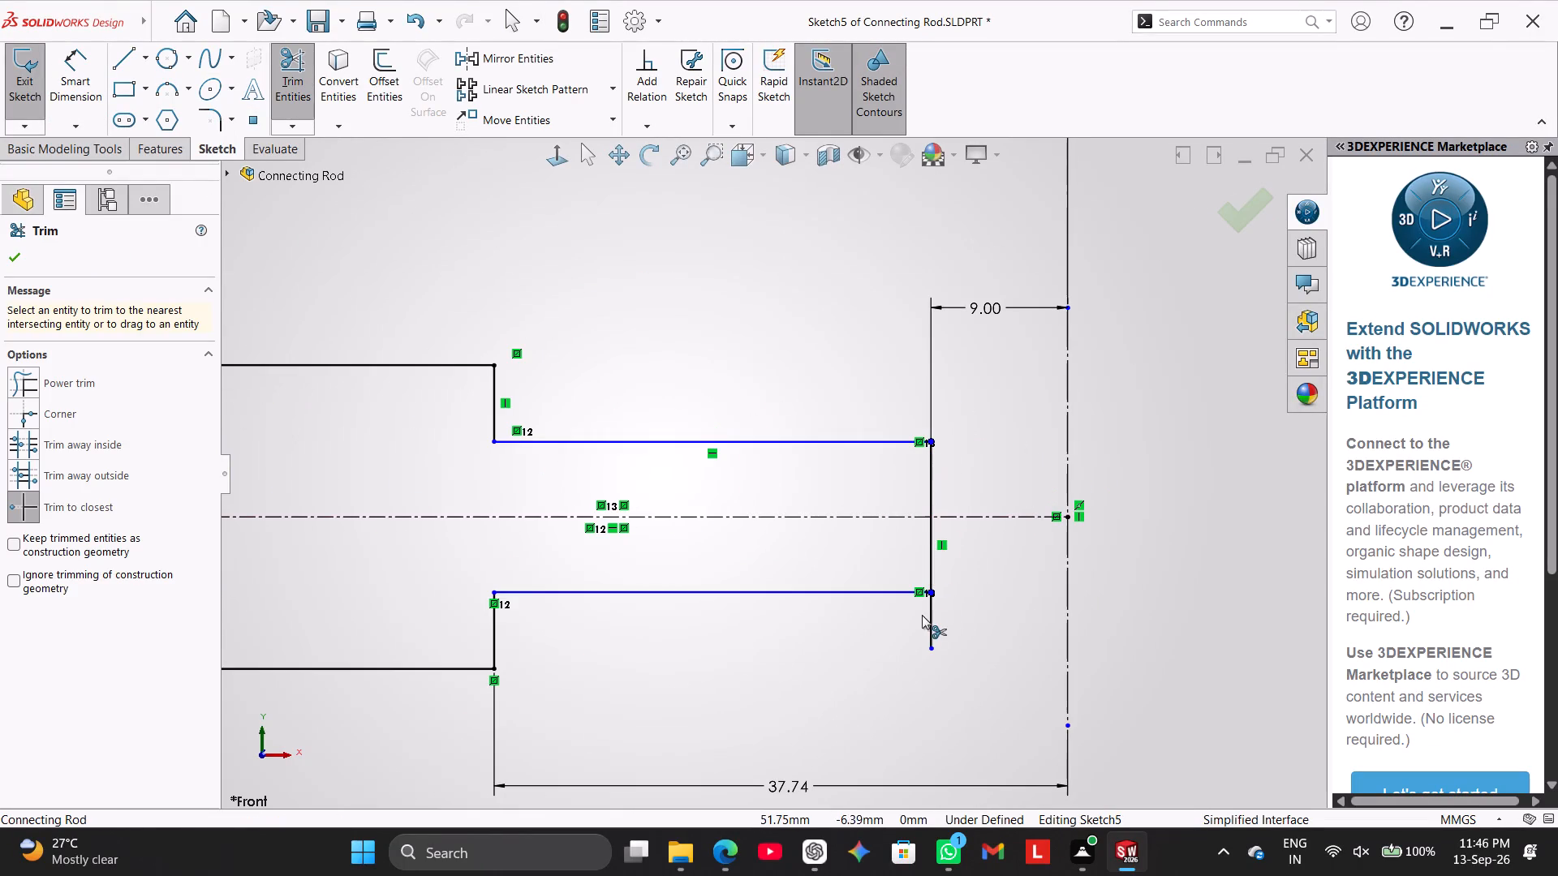
pyautogui.click(929, 621)
pyautogui.scroll(4, 606, 353)
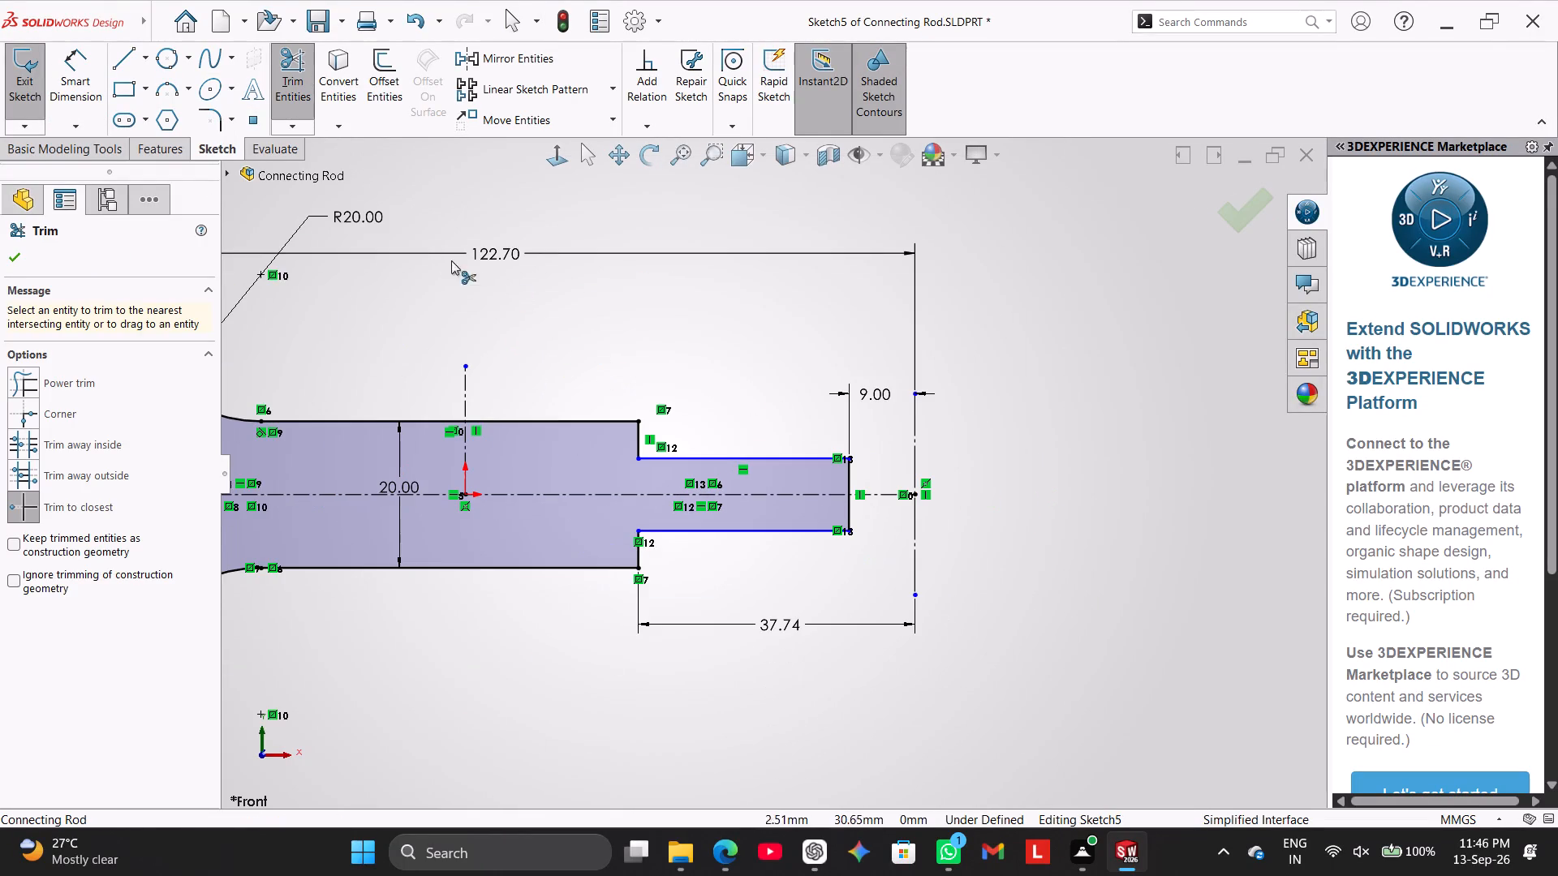
pyautogui.click(284, 88)
# Dimension the distance between the upper and lower horizontal step lines at the small end as 15 mm.
pyautogui.click(88, 67)
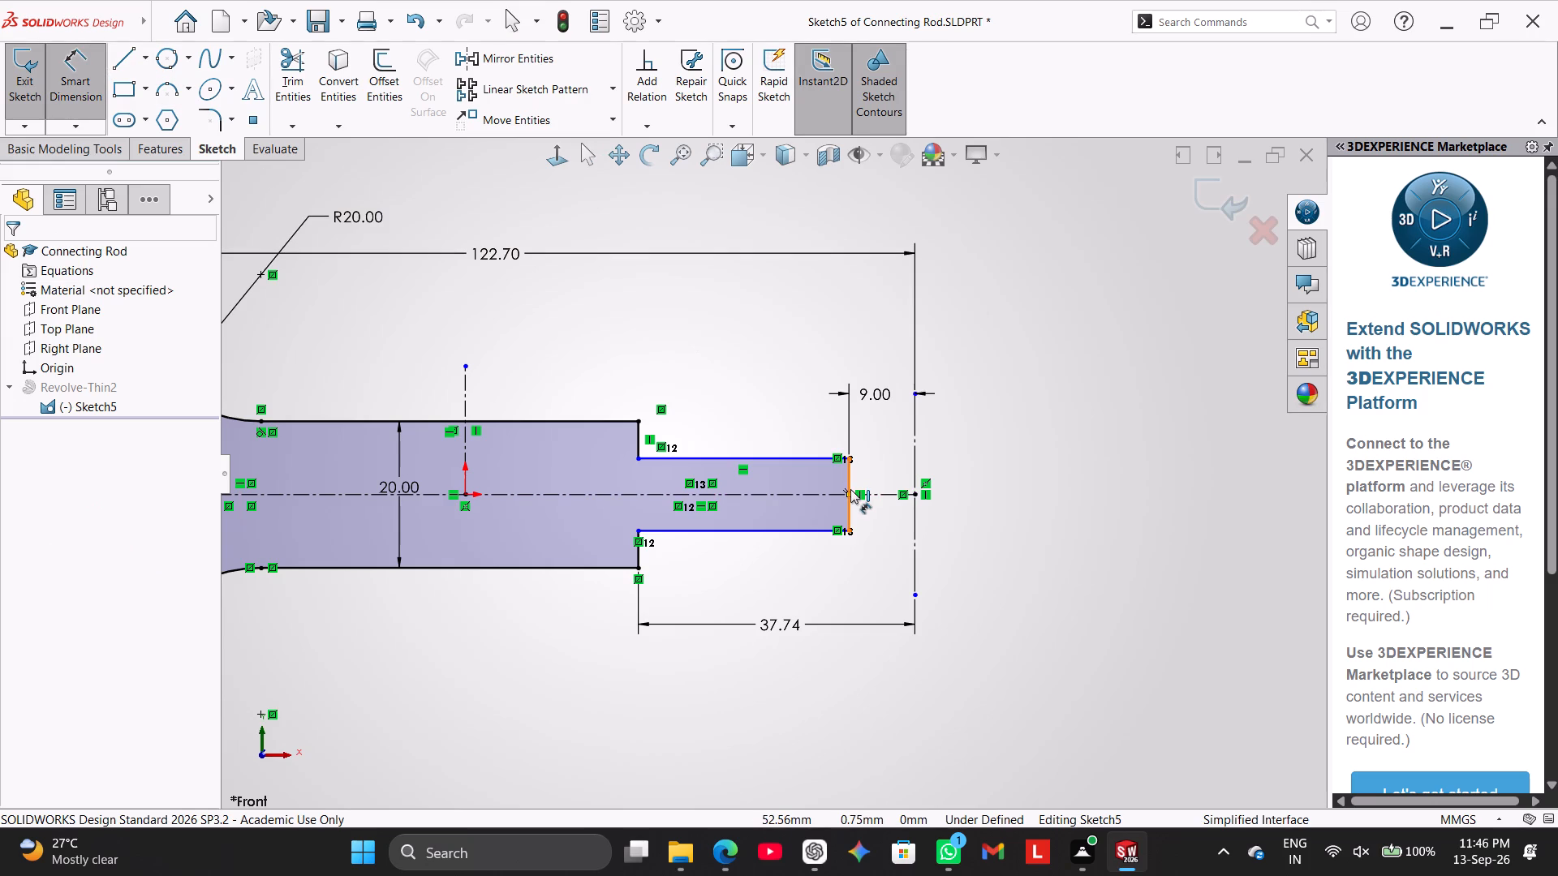
pyautogui.click(794, 461)
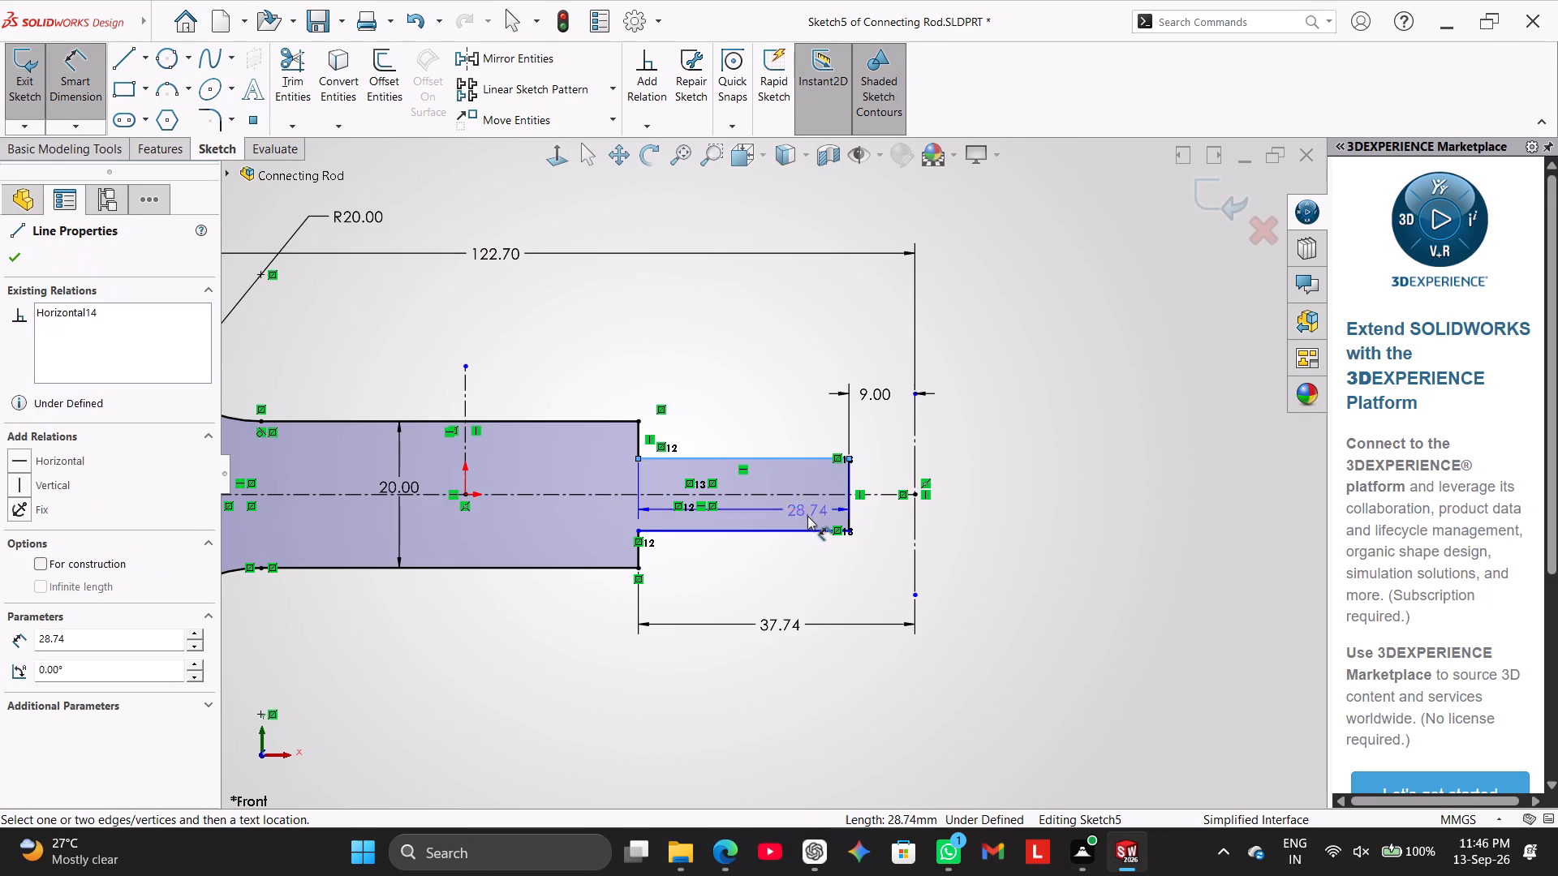
pyautogui.click(806, 530)
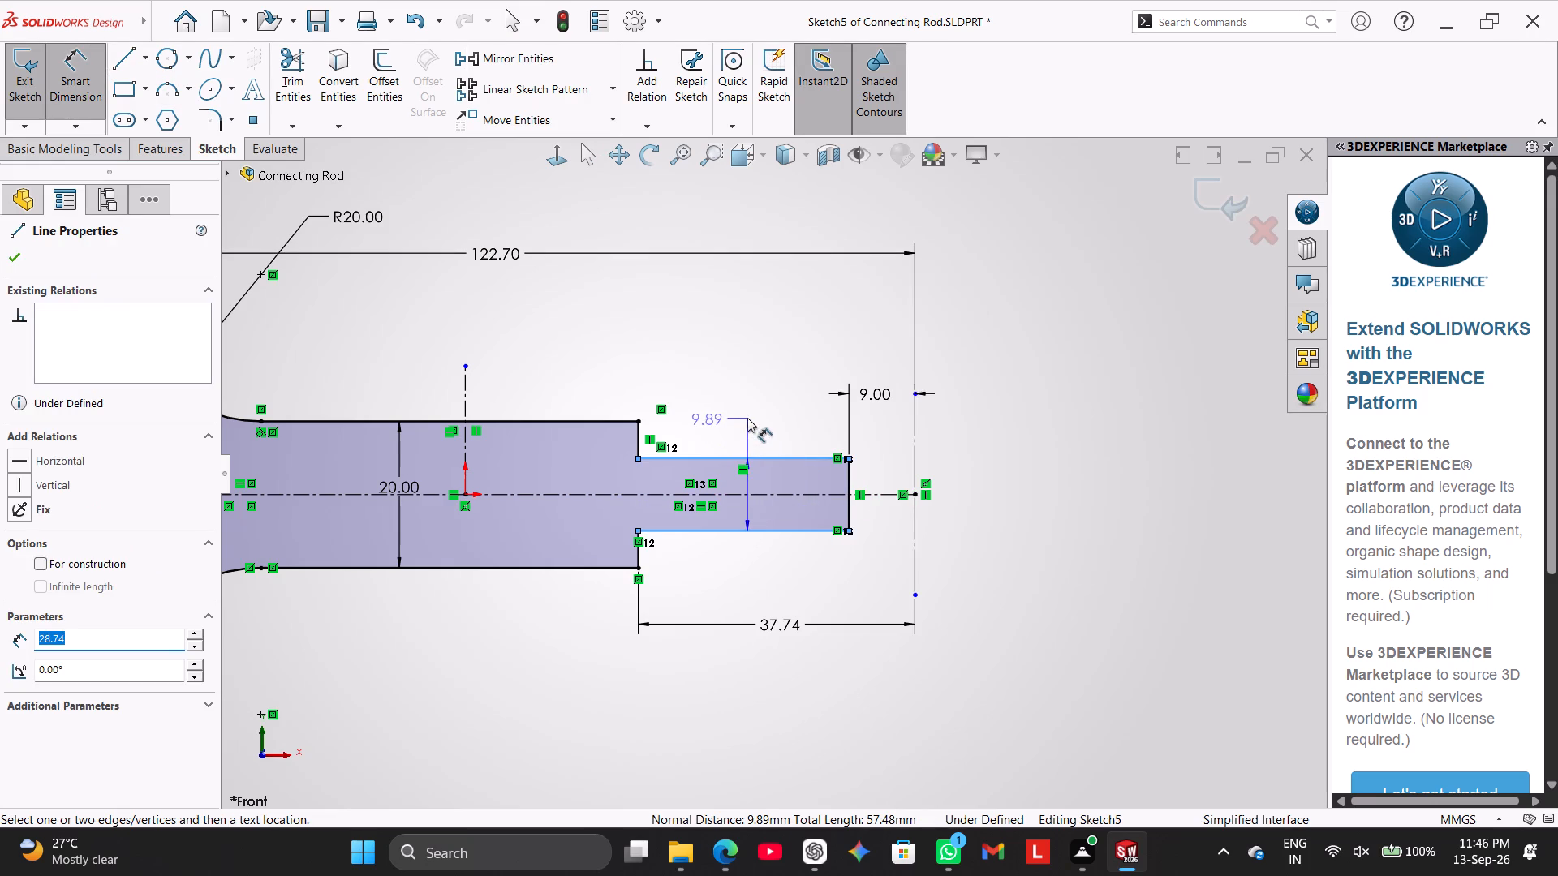
pyautogui.click(764, 399)
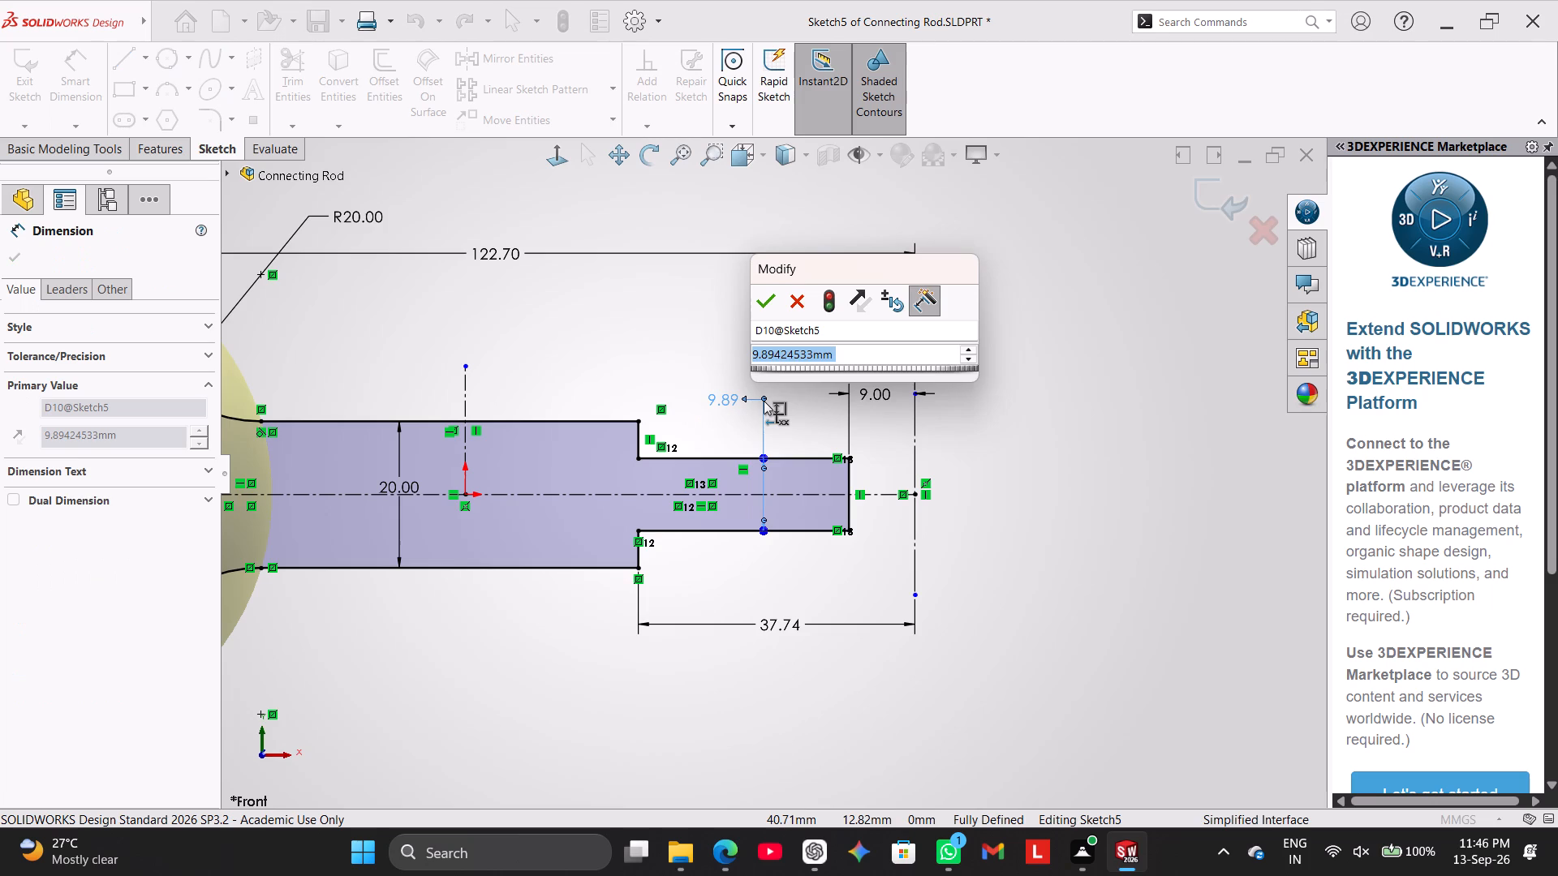
pyautogui.write('15')
pyautogui.press('Return')
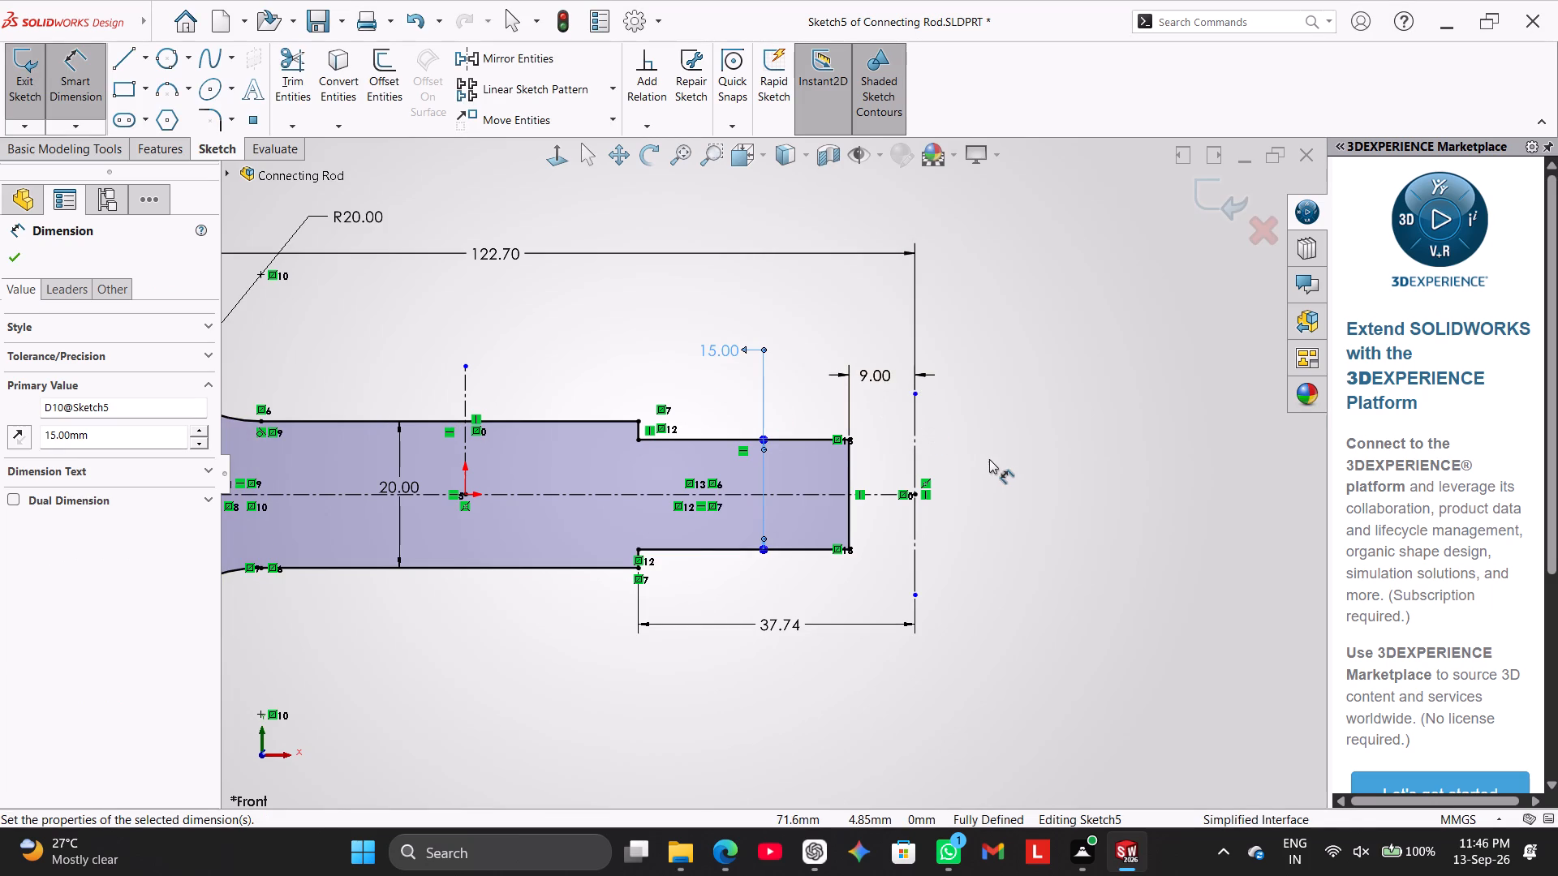
pyautogui.click(989, 459)
pyautogui.rightClick(1033, 483)
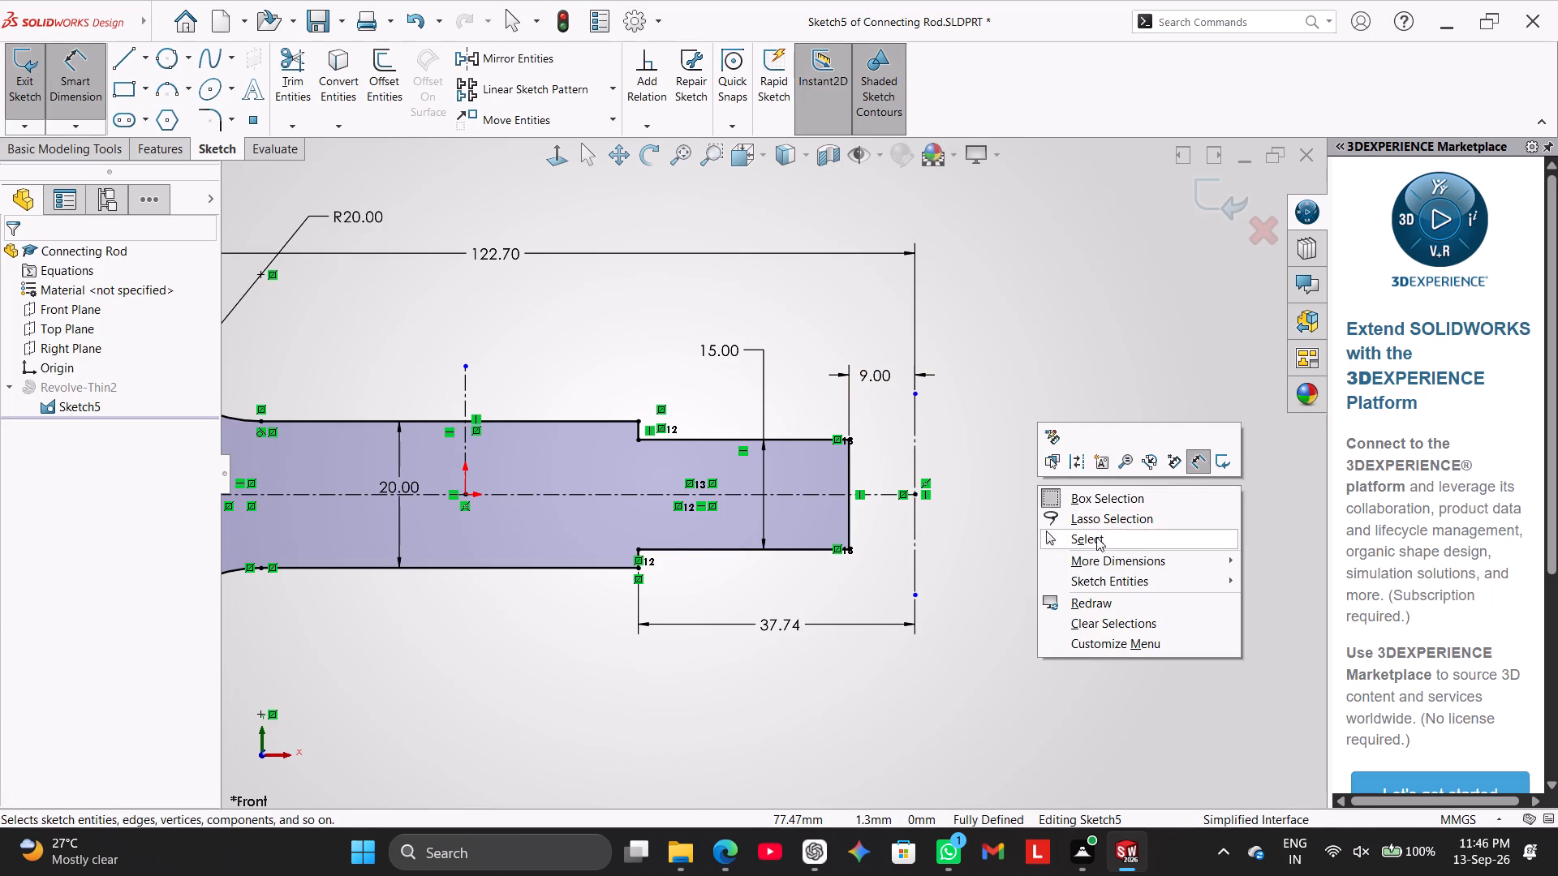
pyautogui.click(1099, 541)
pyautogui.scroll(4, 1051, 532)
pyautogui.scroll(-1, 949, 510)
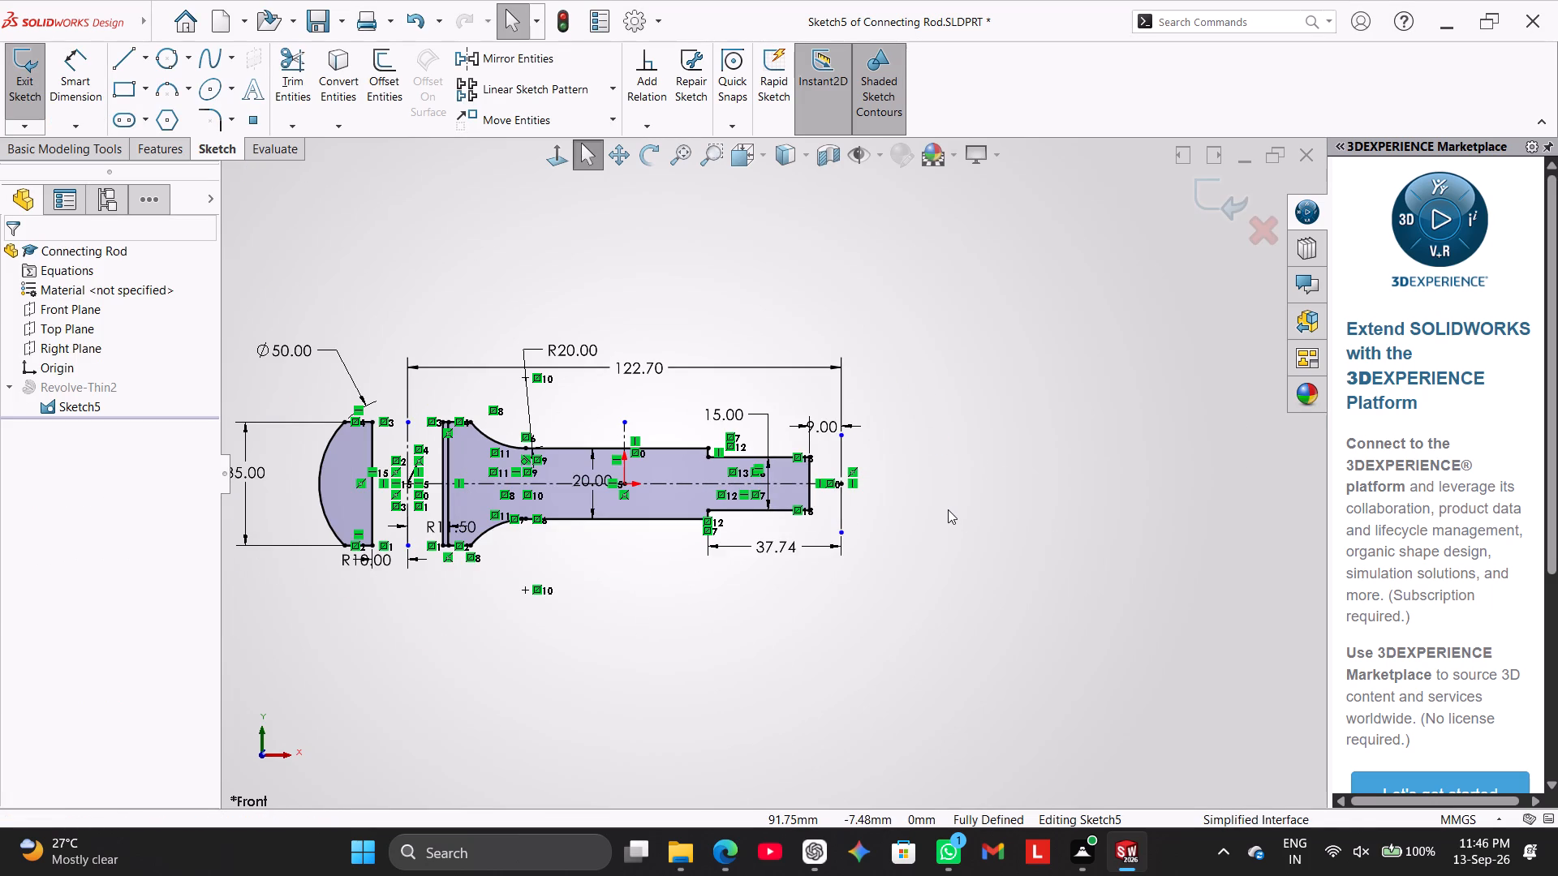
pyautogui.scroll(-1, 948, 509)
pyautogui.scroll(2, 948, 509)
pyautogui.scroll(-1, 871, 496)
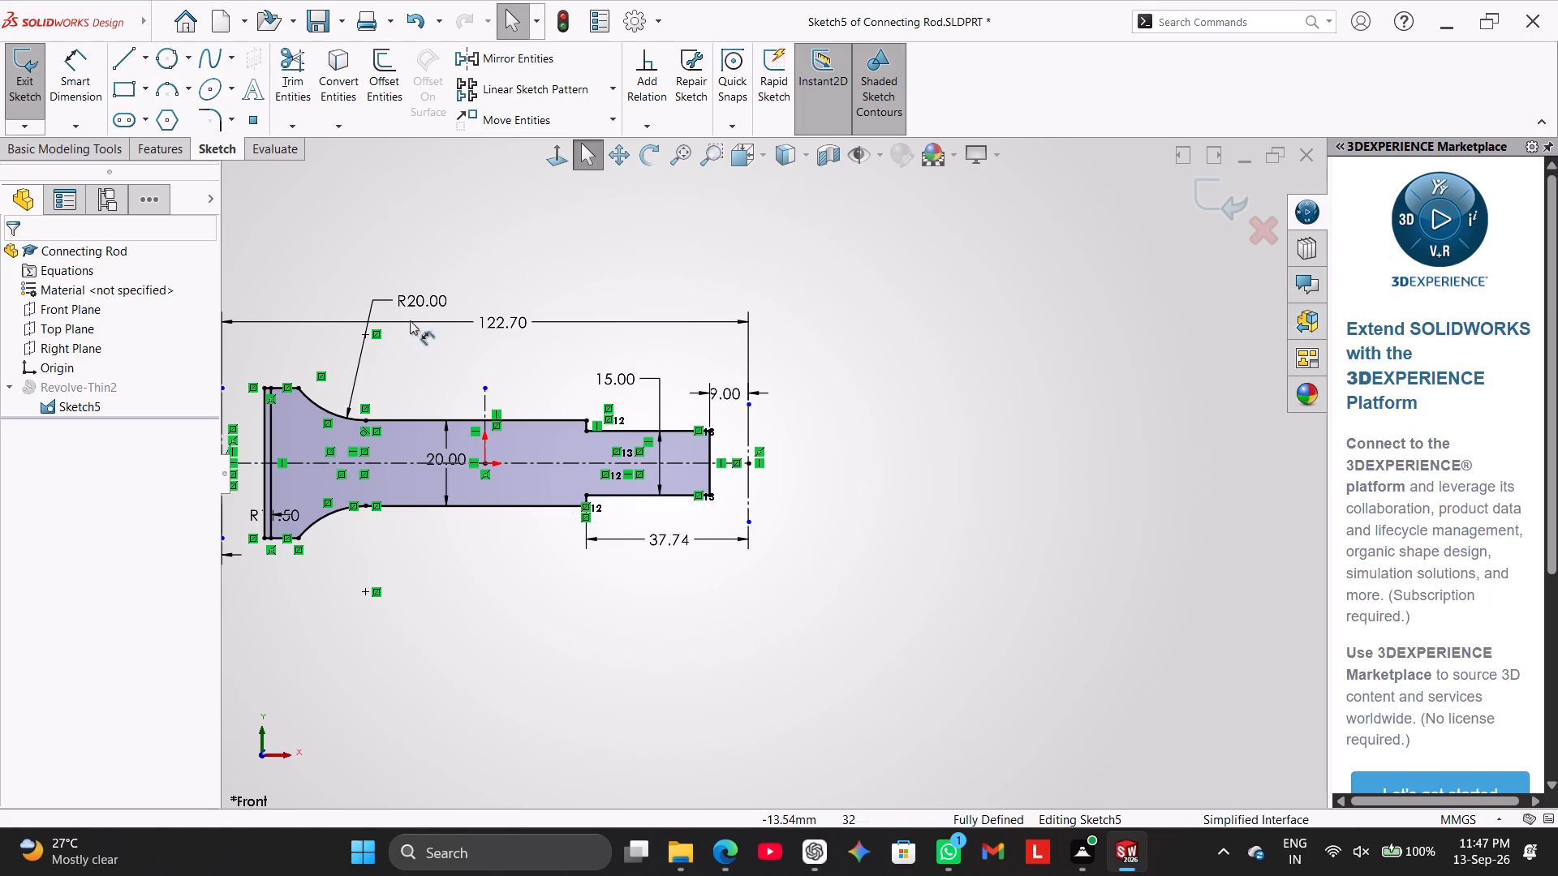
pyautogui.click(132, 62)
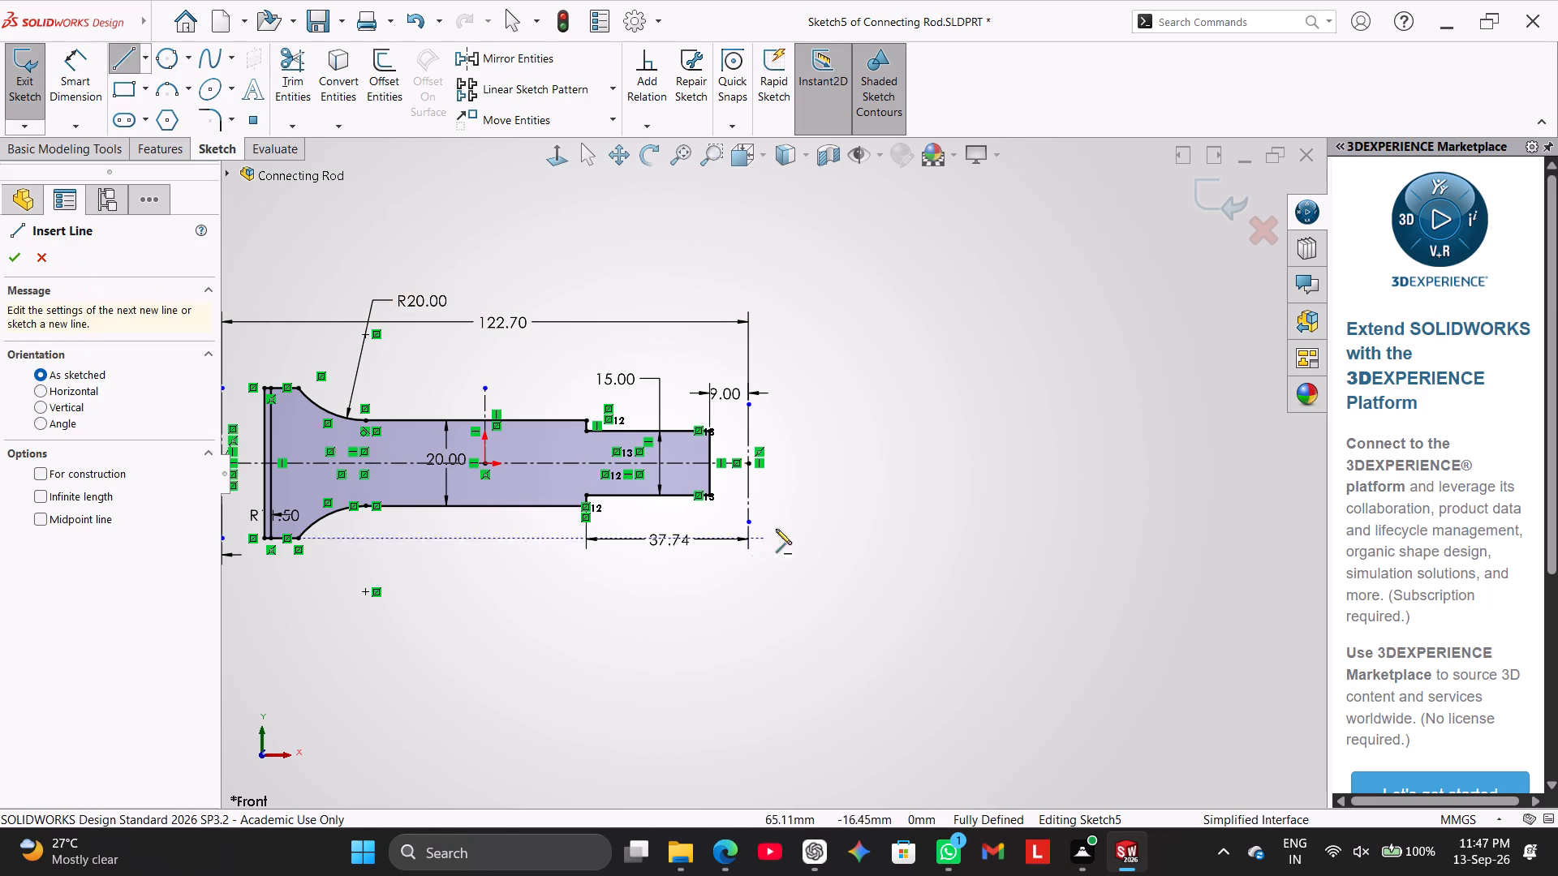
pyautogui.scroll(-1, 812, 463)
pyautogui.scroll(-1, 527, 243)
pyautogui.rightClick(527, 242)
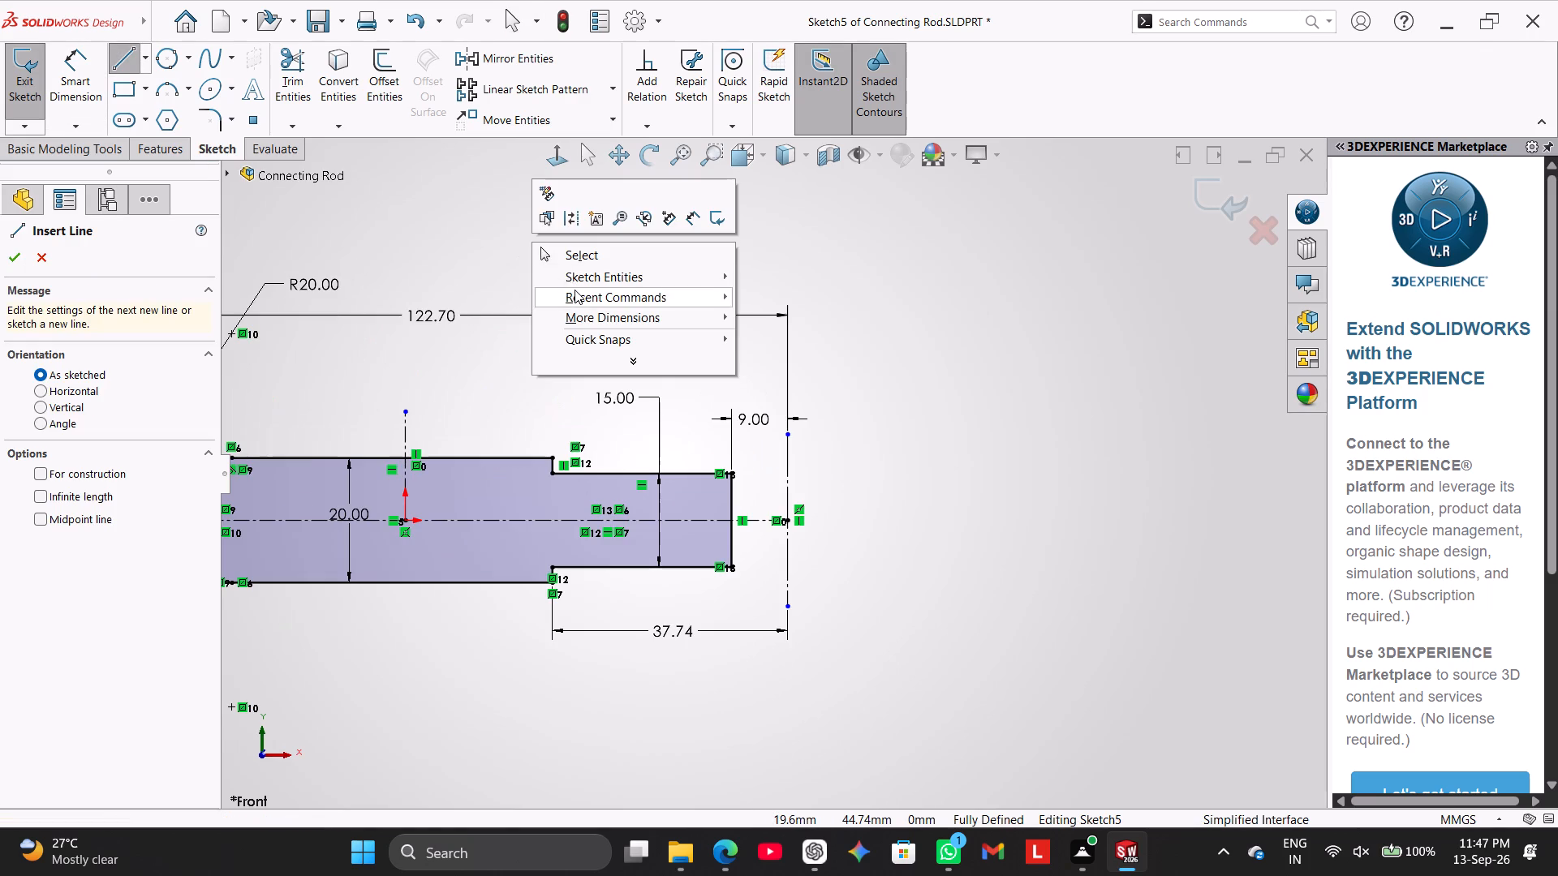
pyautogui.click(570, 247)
# Mirror the short vertical end line about the vertical small-end centerline, keeping the original.
pyautogui.click(506, 54)
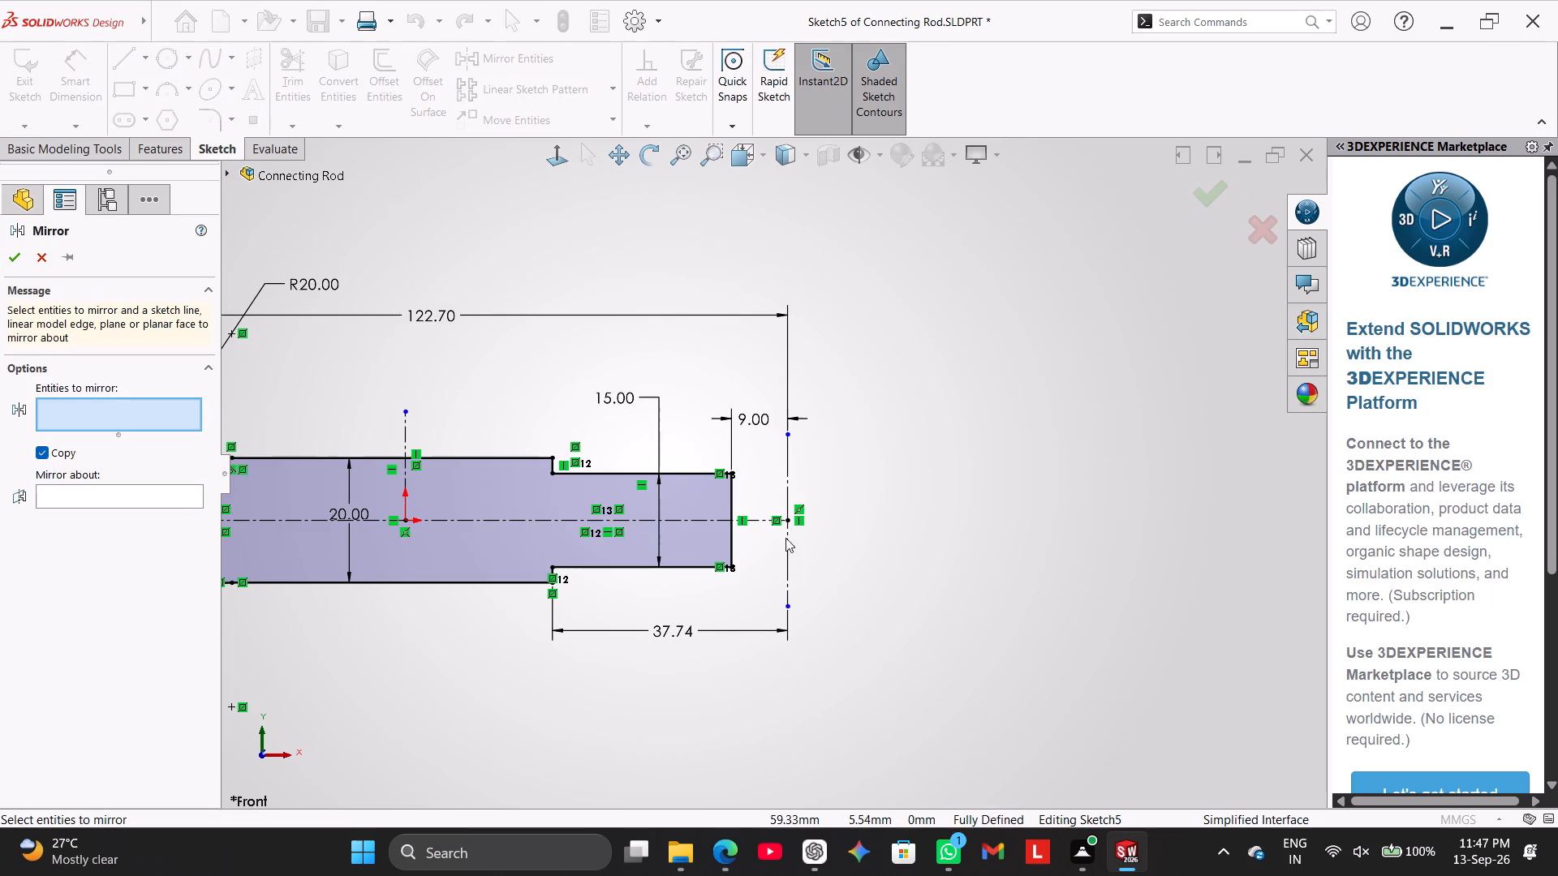
pyautogui.click(732, 497)
pyautogui.click(67, 500)
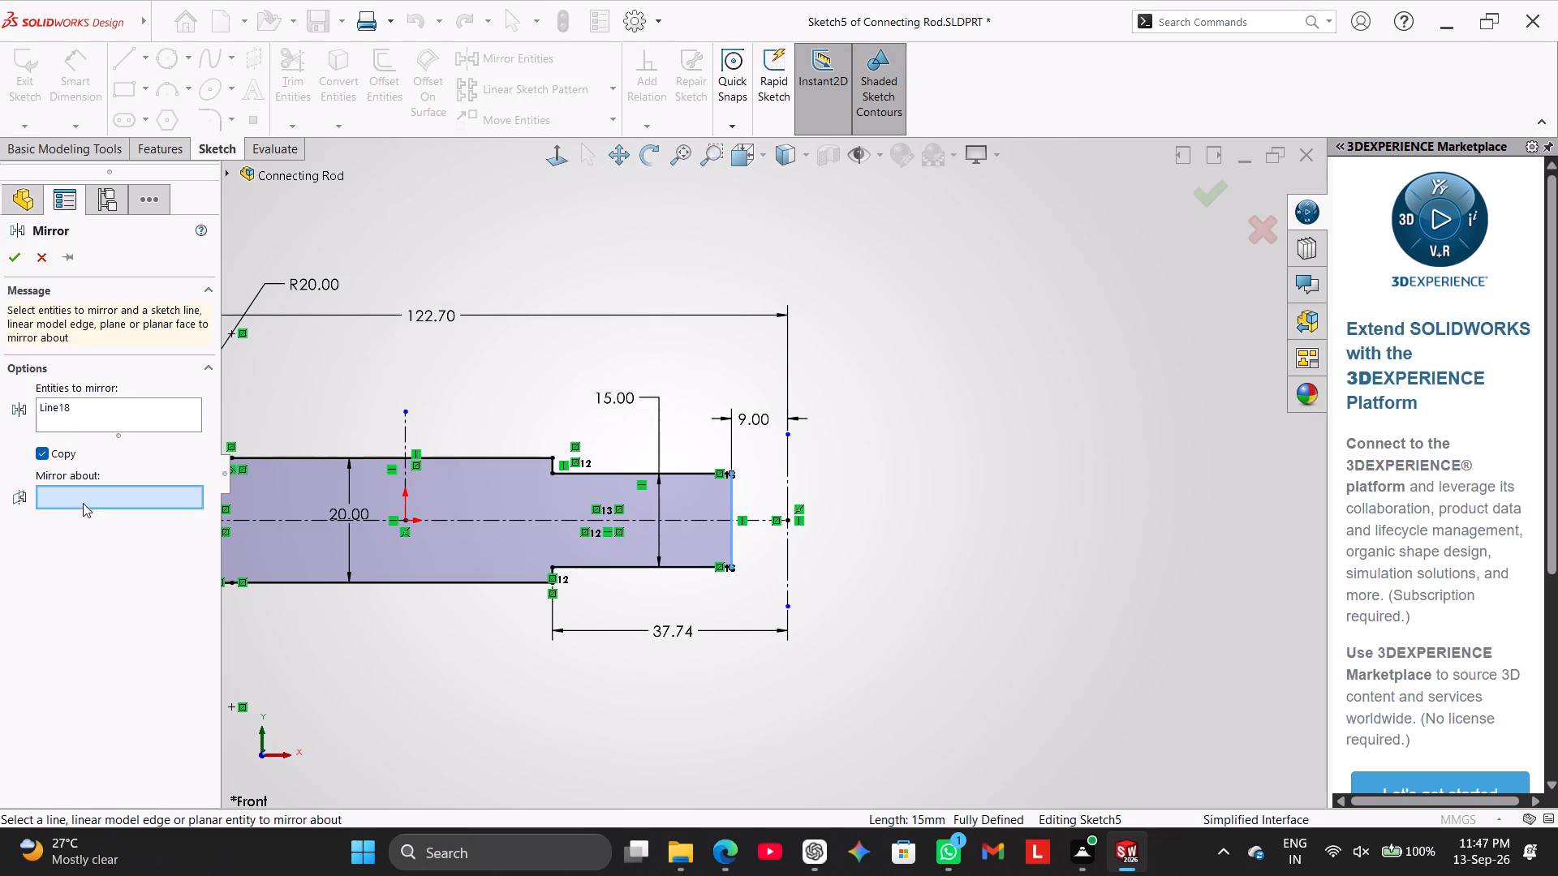
pyautogui.click(790, 471)
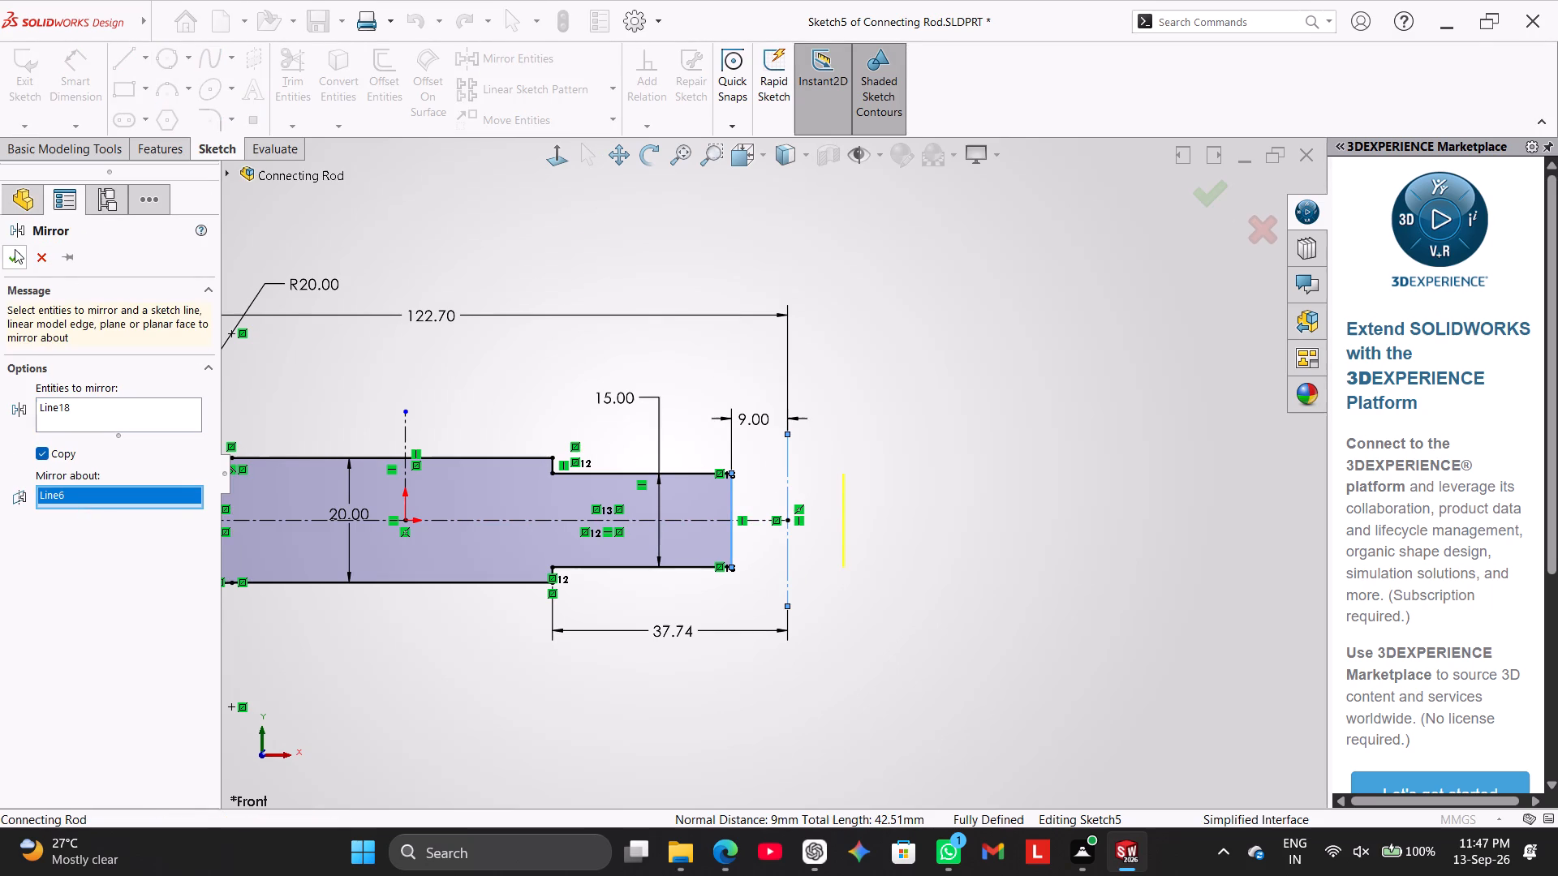
pyautogui.click(10, 250)
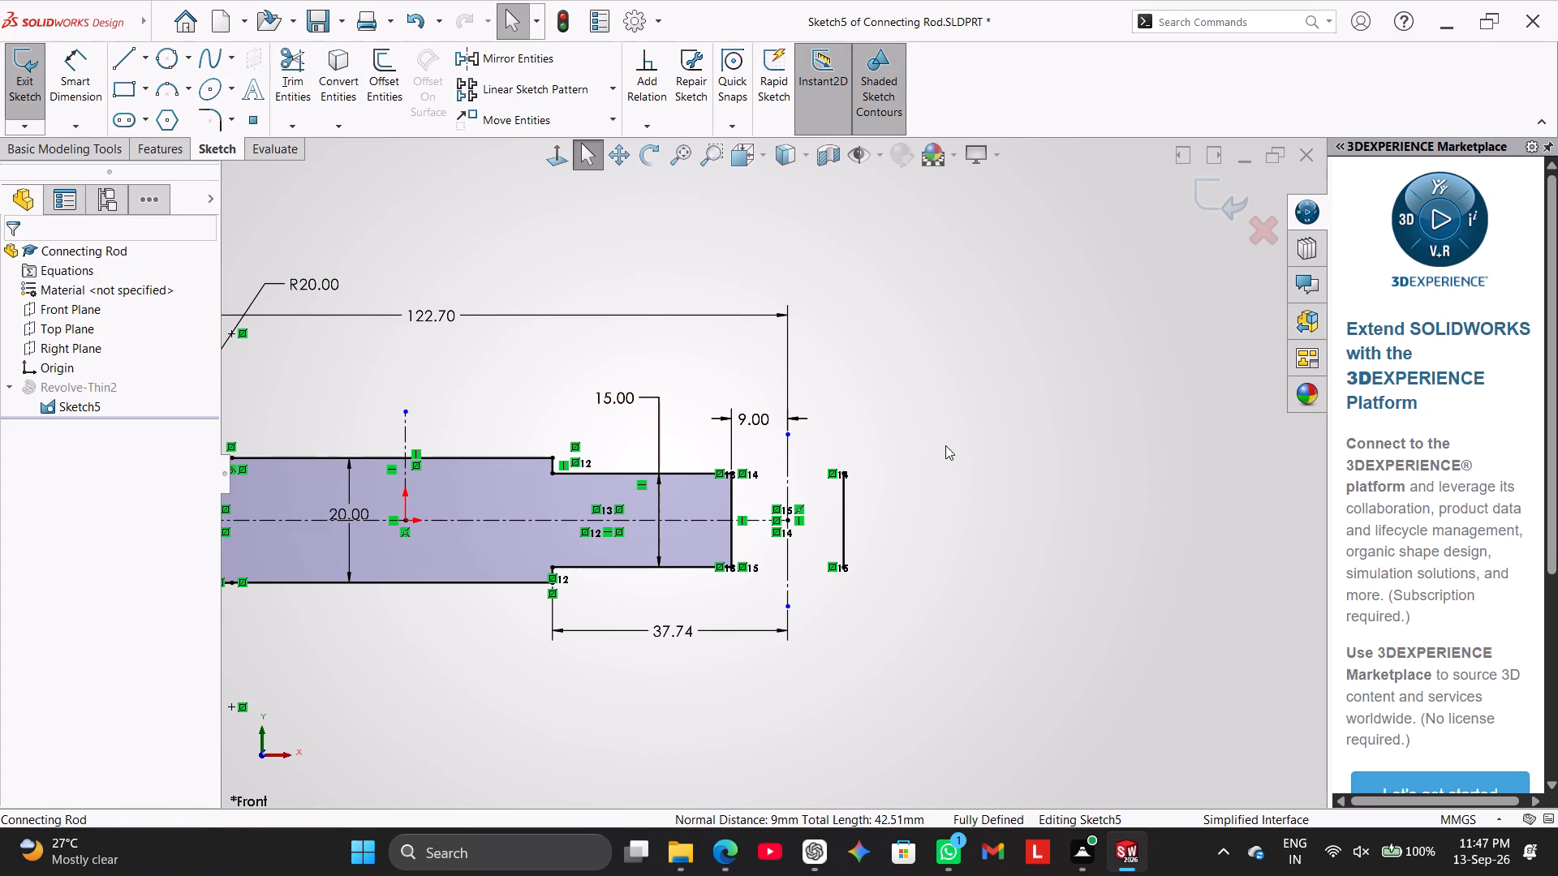
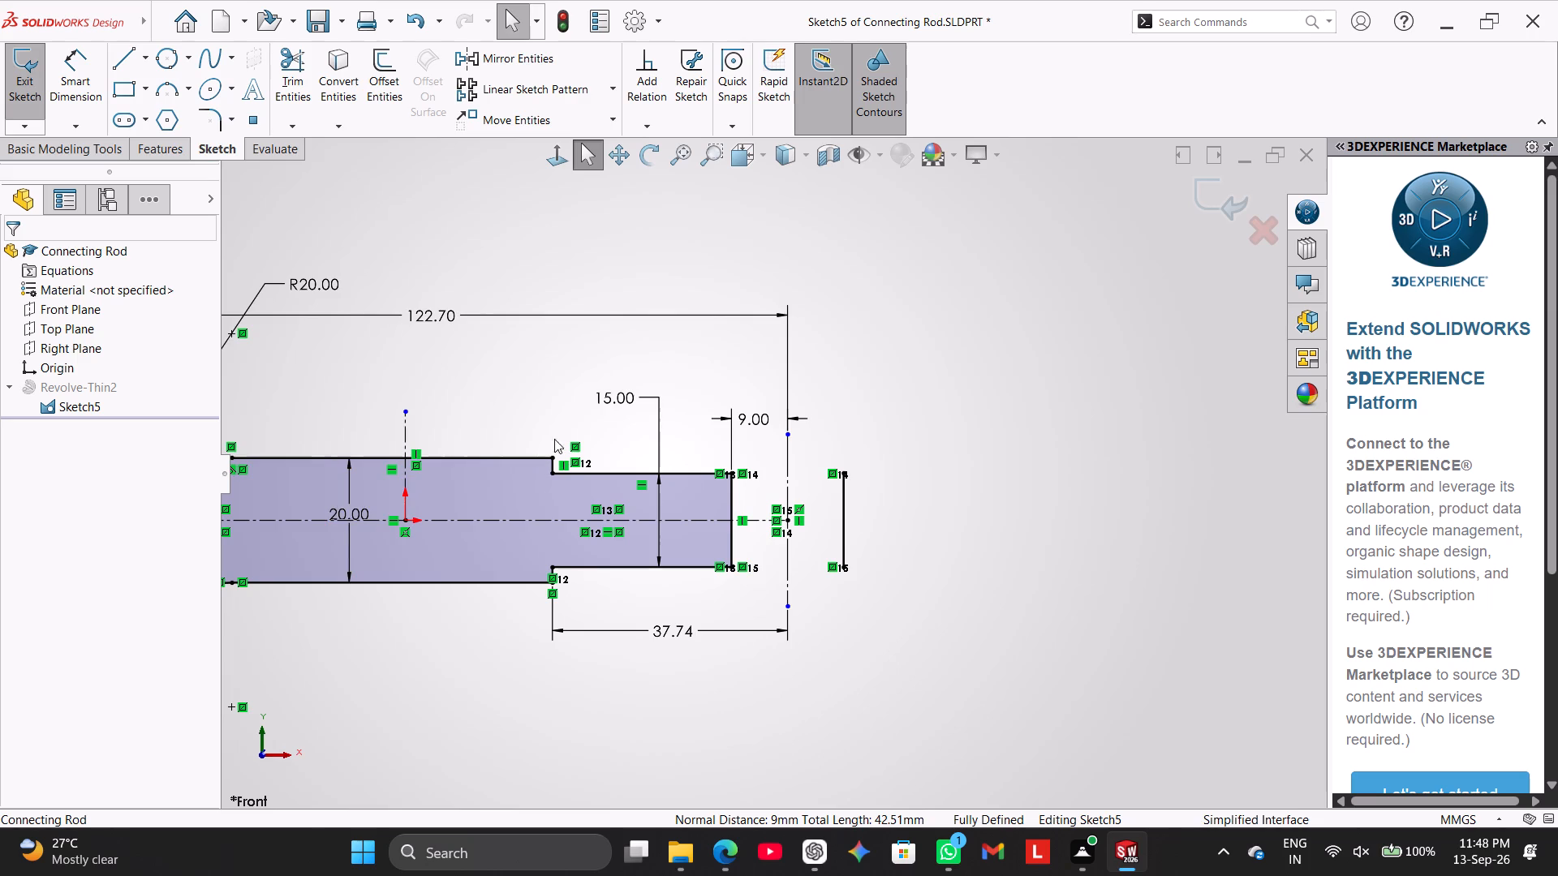
# Draw a 20 mm horizontal line joining the upper corners across the gap at the rod's large end.
pyautogui.scroll(3, 591, 421)
pyautogui.scroll(1, 325, 354)
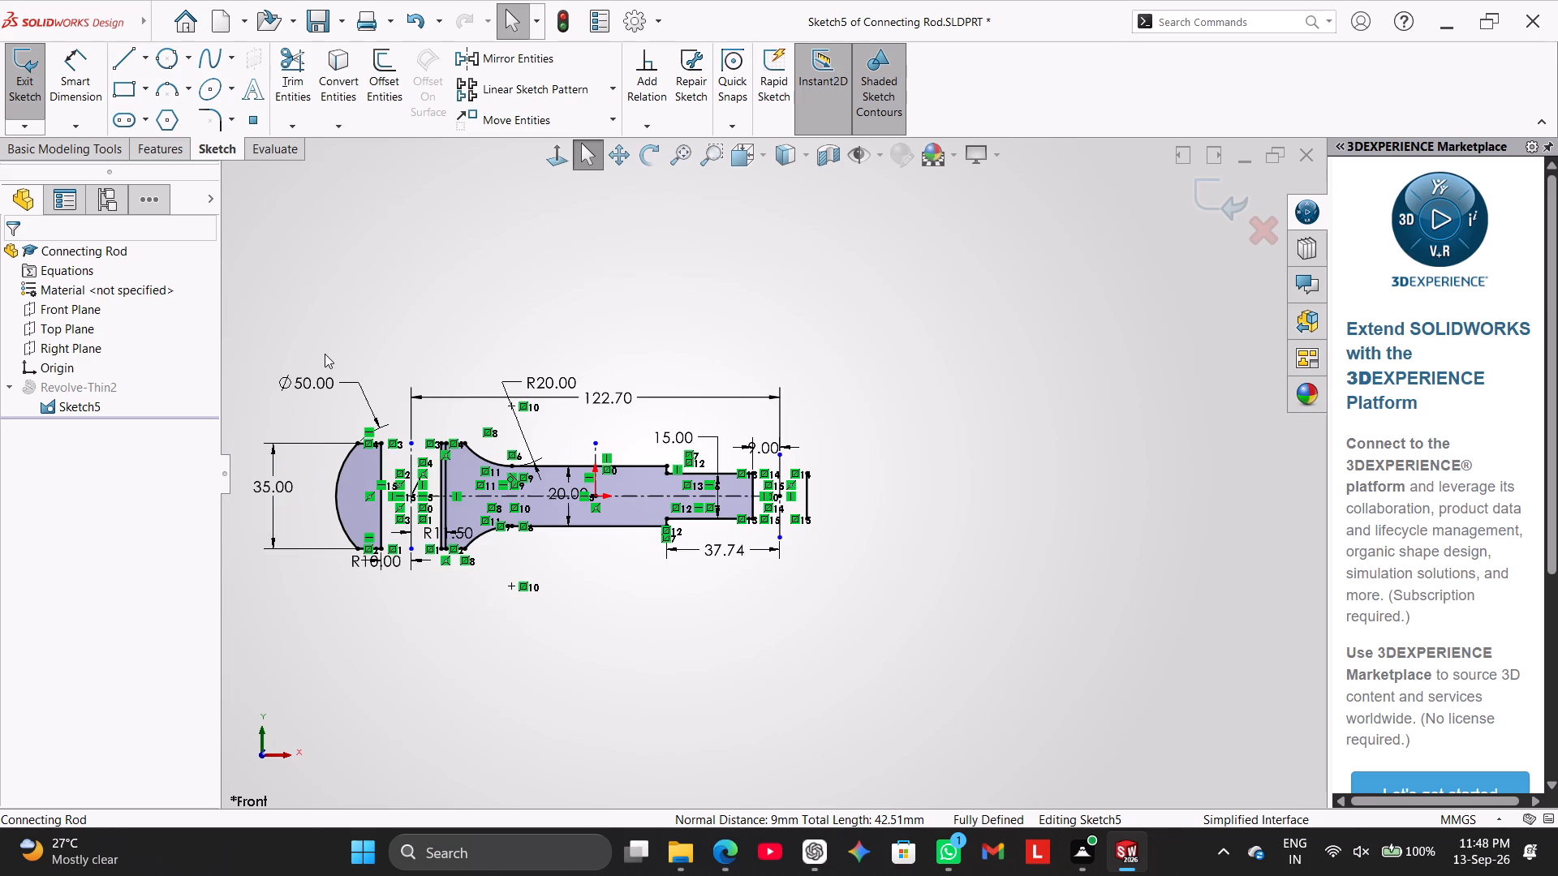
pyautogui.scroll(-2, 359, 342)
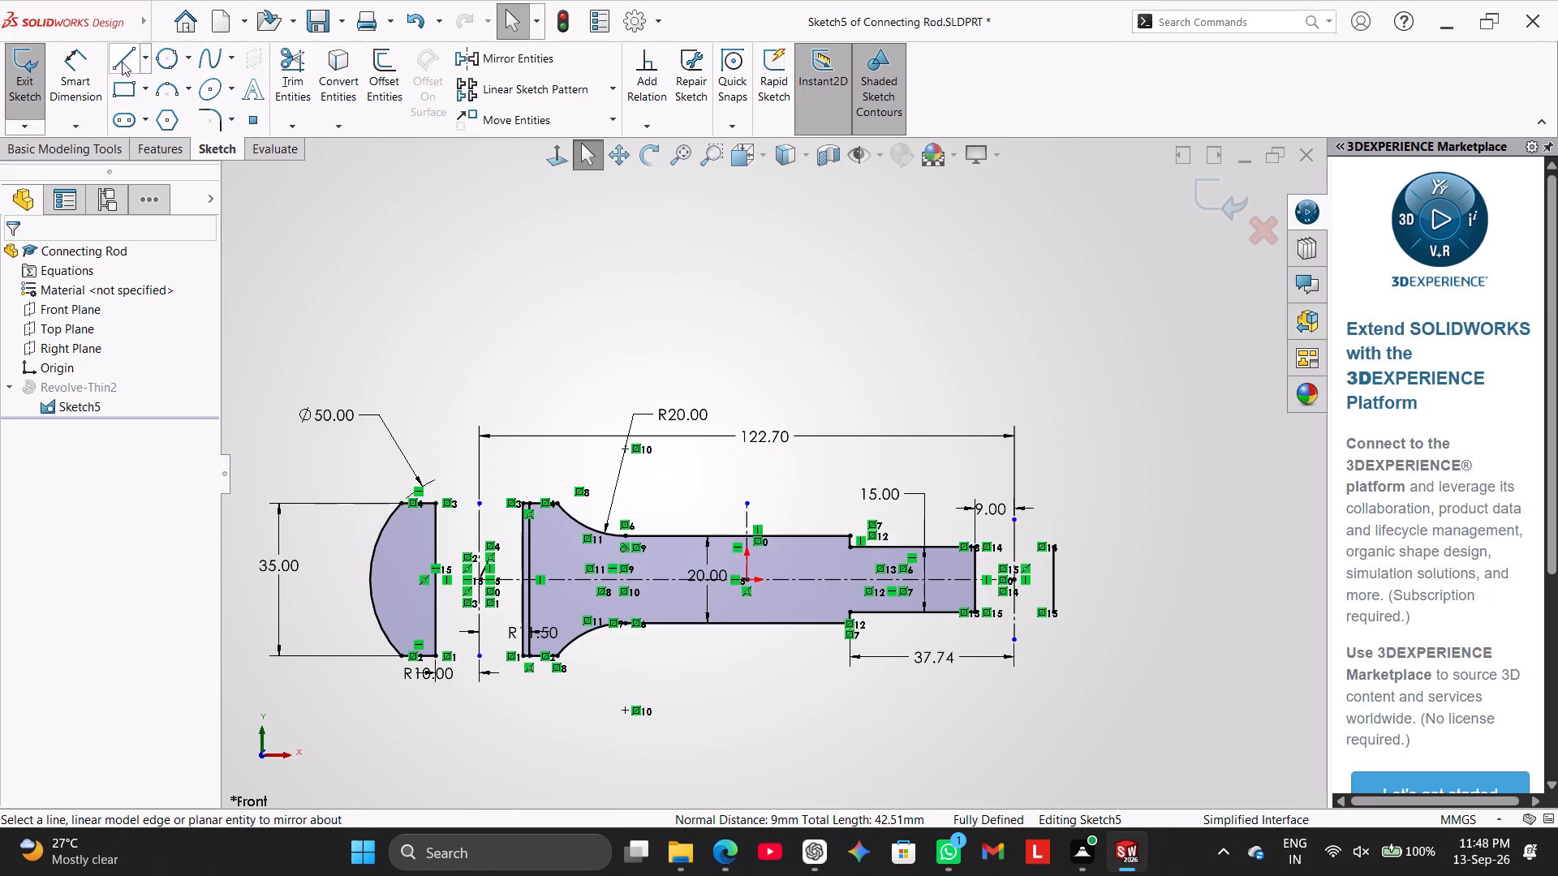
pyautogui.click(125, 49)
pyautogui.click(437, 500)
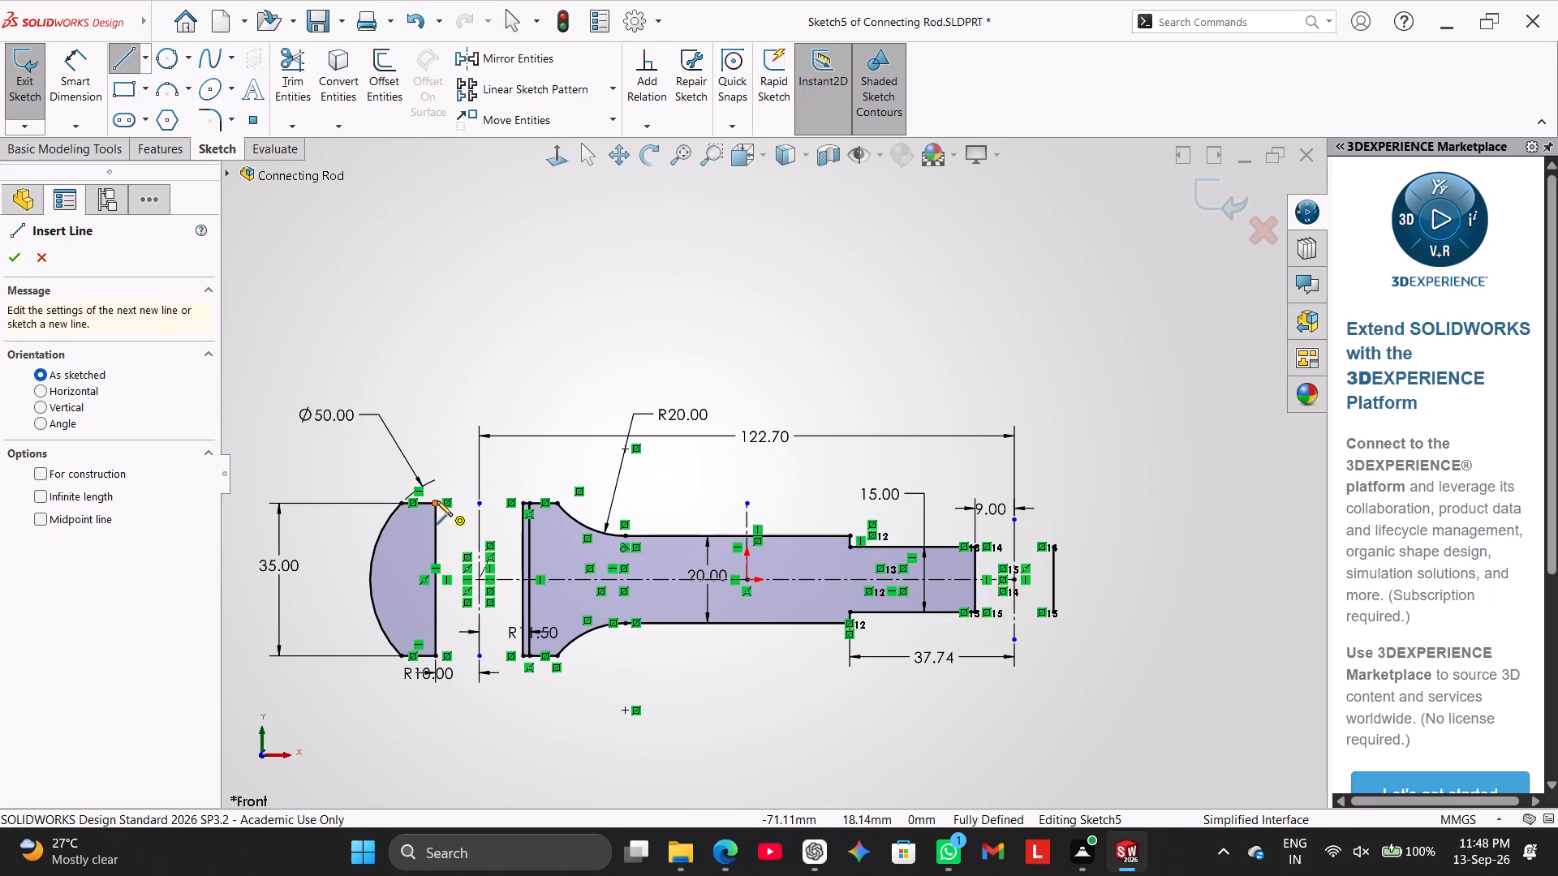
pyautogui.click(522, 503)
pyautogui.rightClick(527, 725)
pyautogui.click(555, 711)
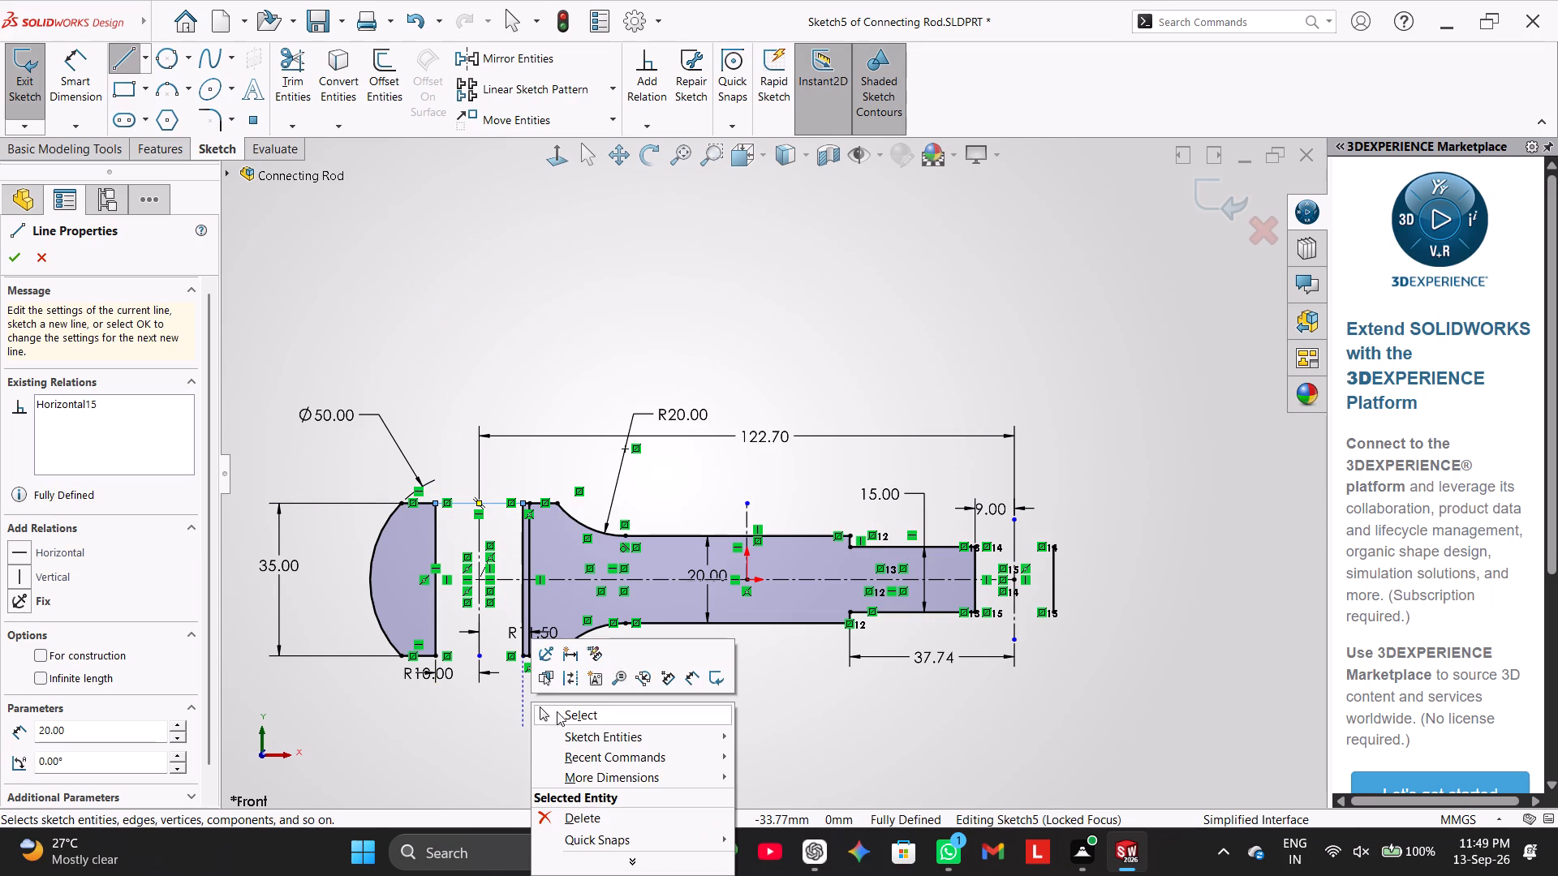
# Draw a matching 20 mm horizontal line joining the lower corners across the large-end gap.
pyautogui.scroll(-2, 501, 634)
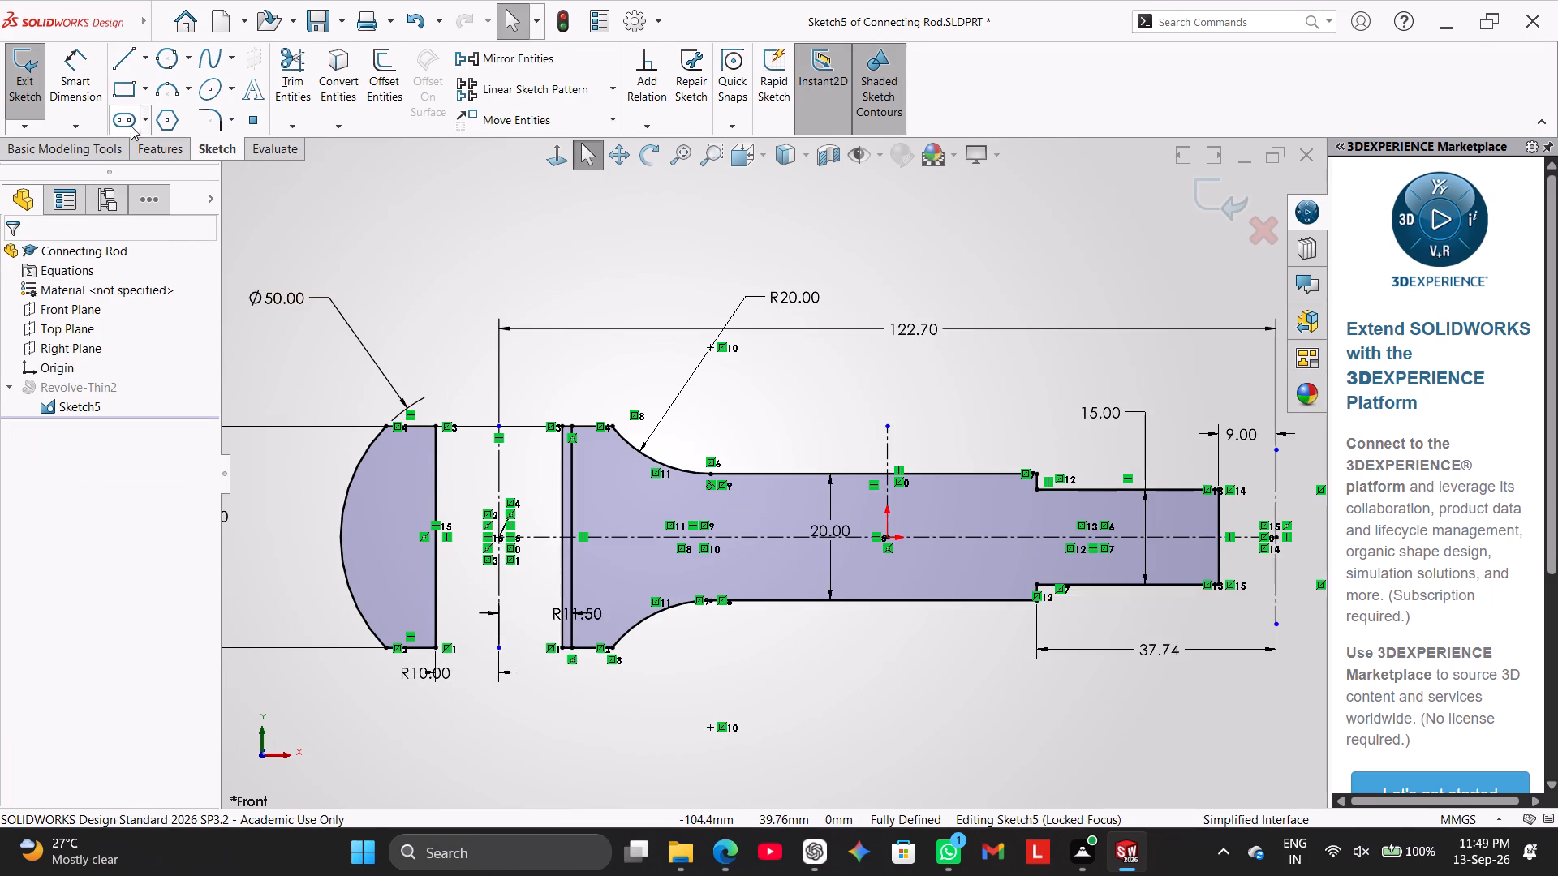
pyautogui.click(126, 56)
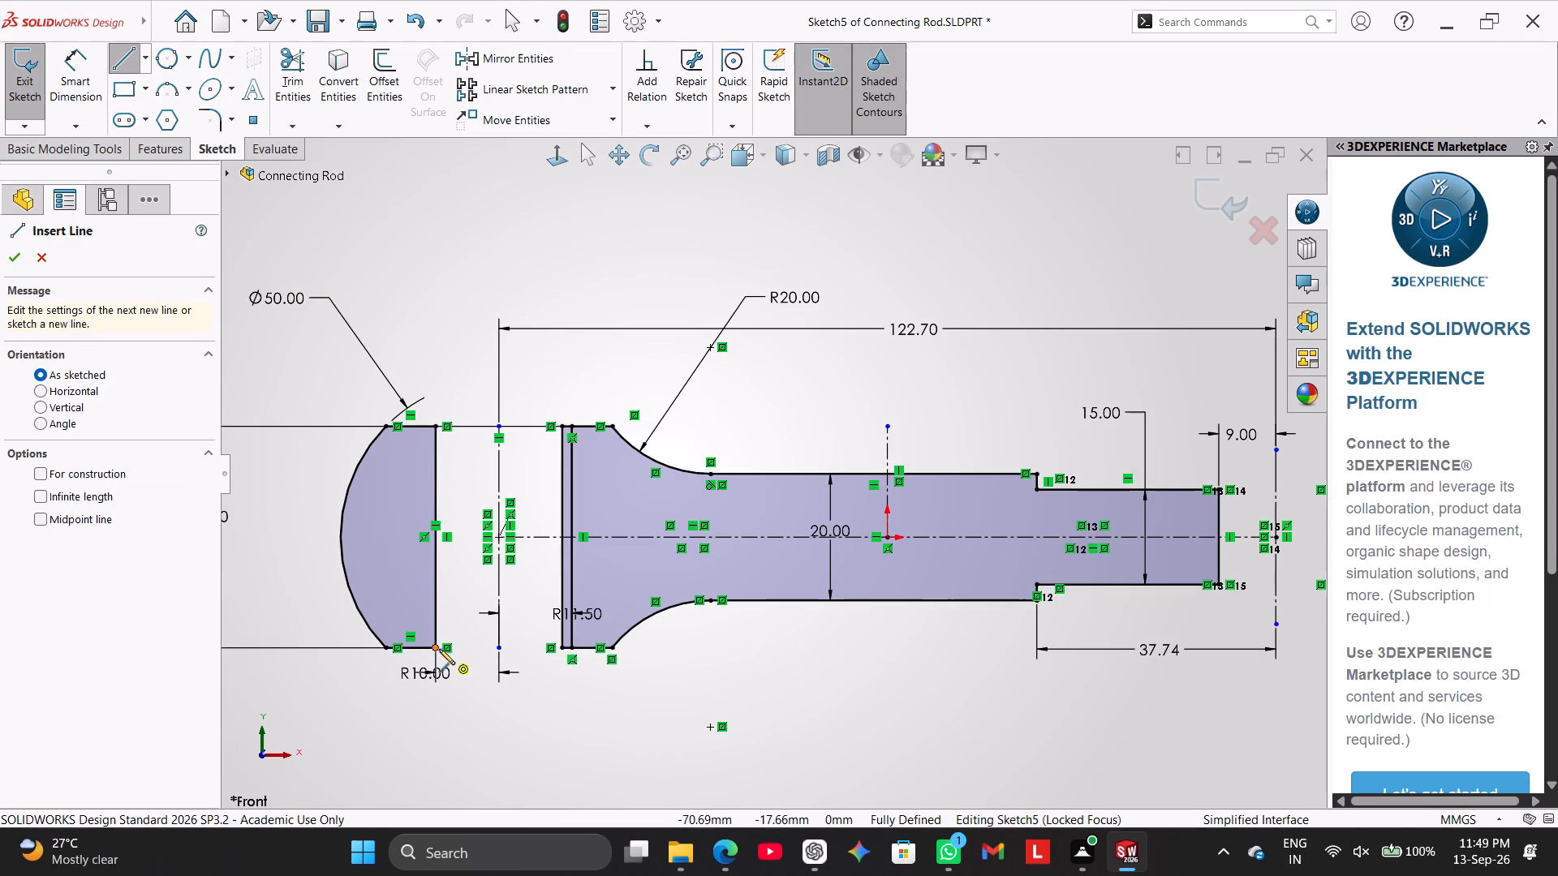
pyautogui.click(437, 647)
pyautogui.click(564, 649)
pyautogui.rightClick(553, 737)
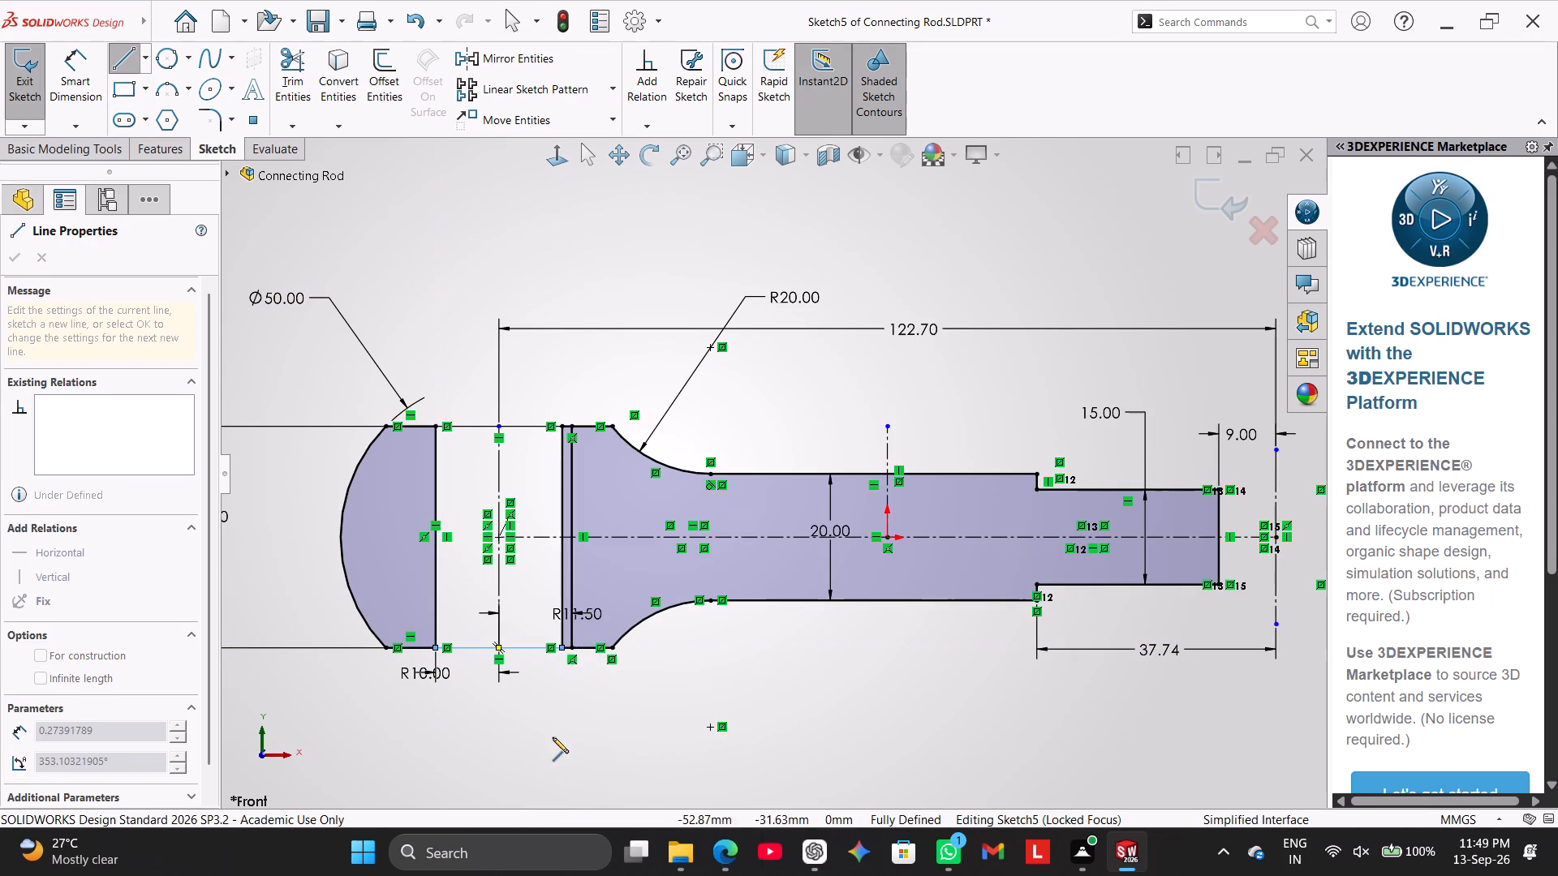
pyautogui.click(582, 710)
# Draw an 18 mm horizontal line joining the upper corners across the gap at the rod's small end.
pyautogui.scroll(3, 569, 740)
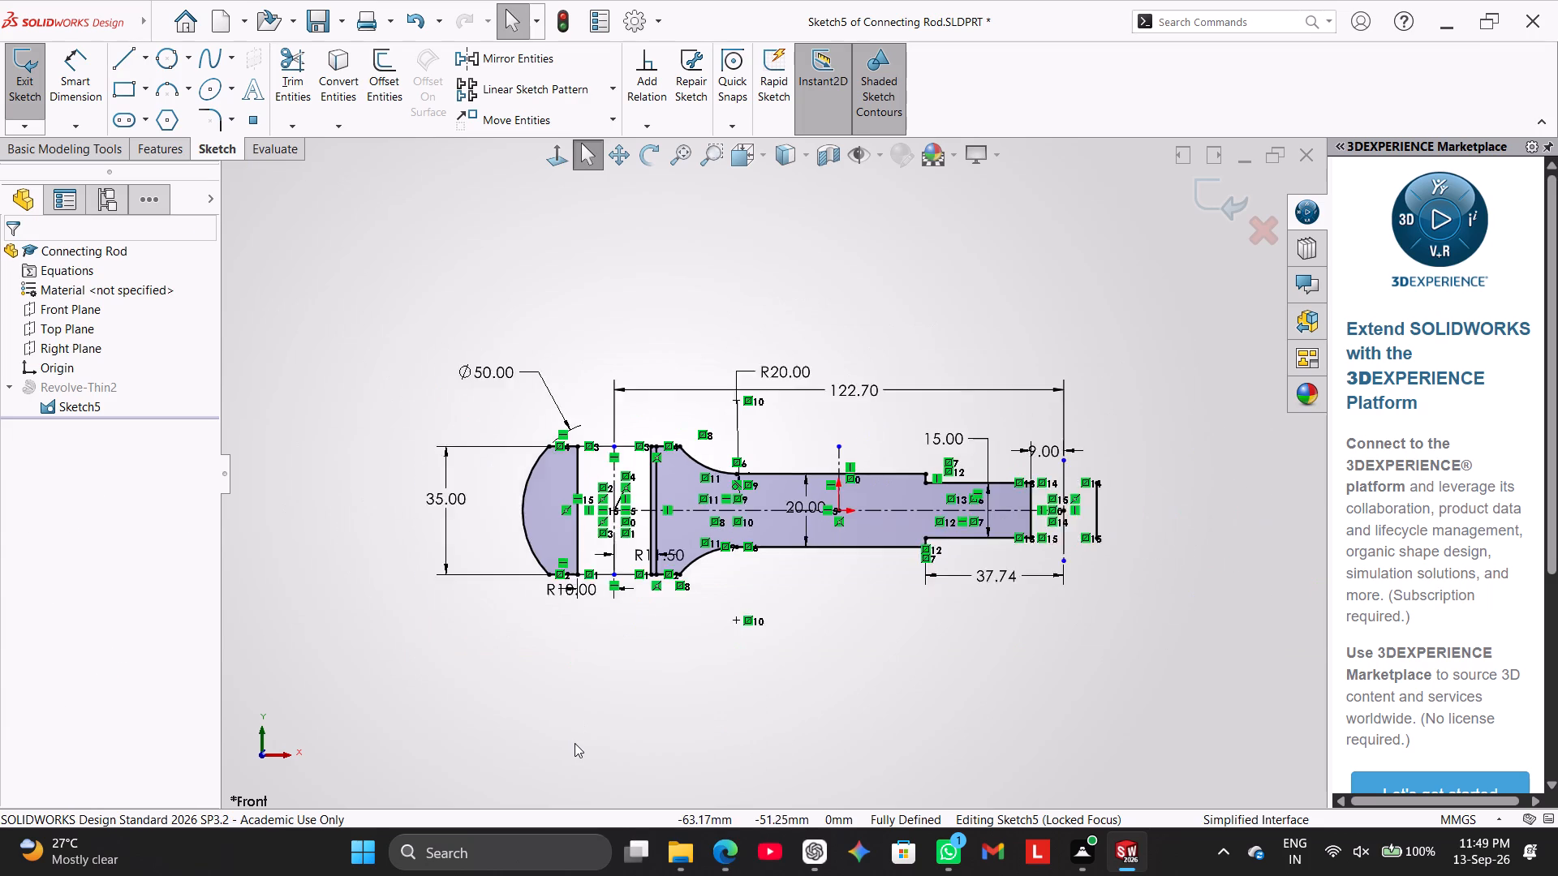
pyautogui.scroll(1, 575, 743)
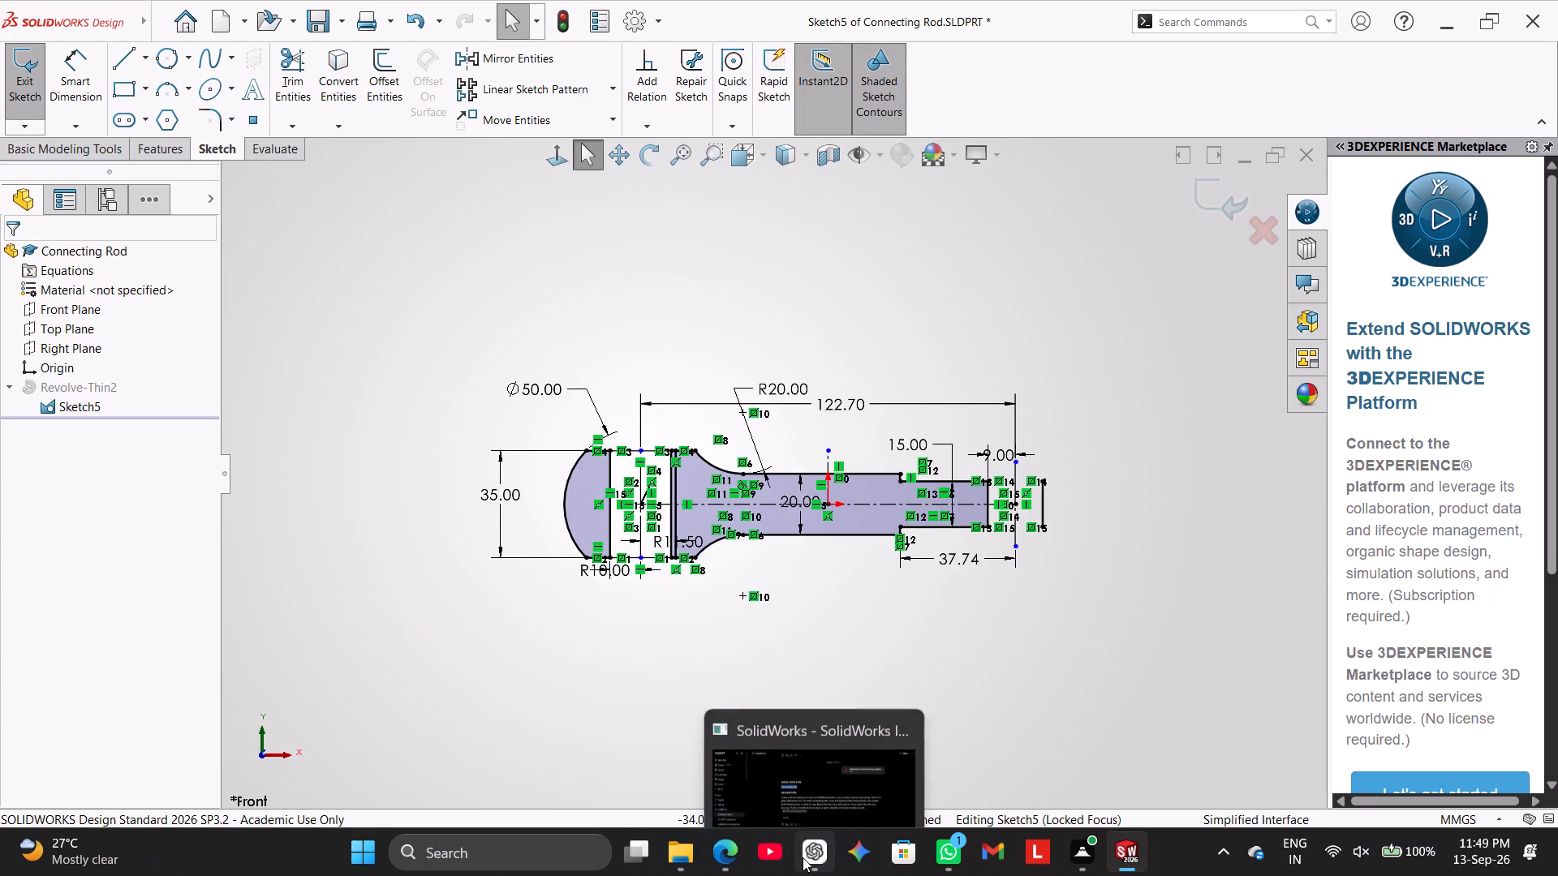
pyautogui.scroll(-3, 1082, 570)
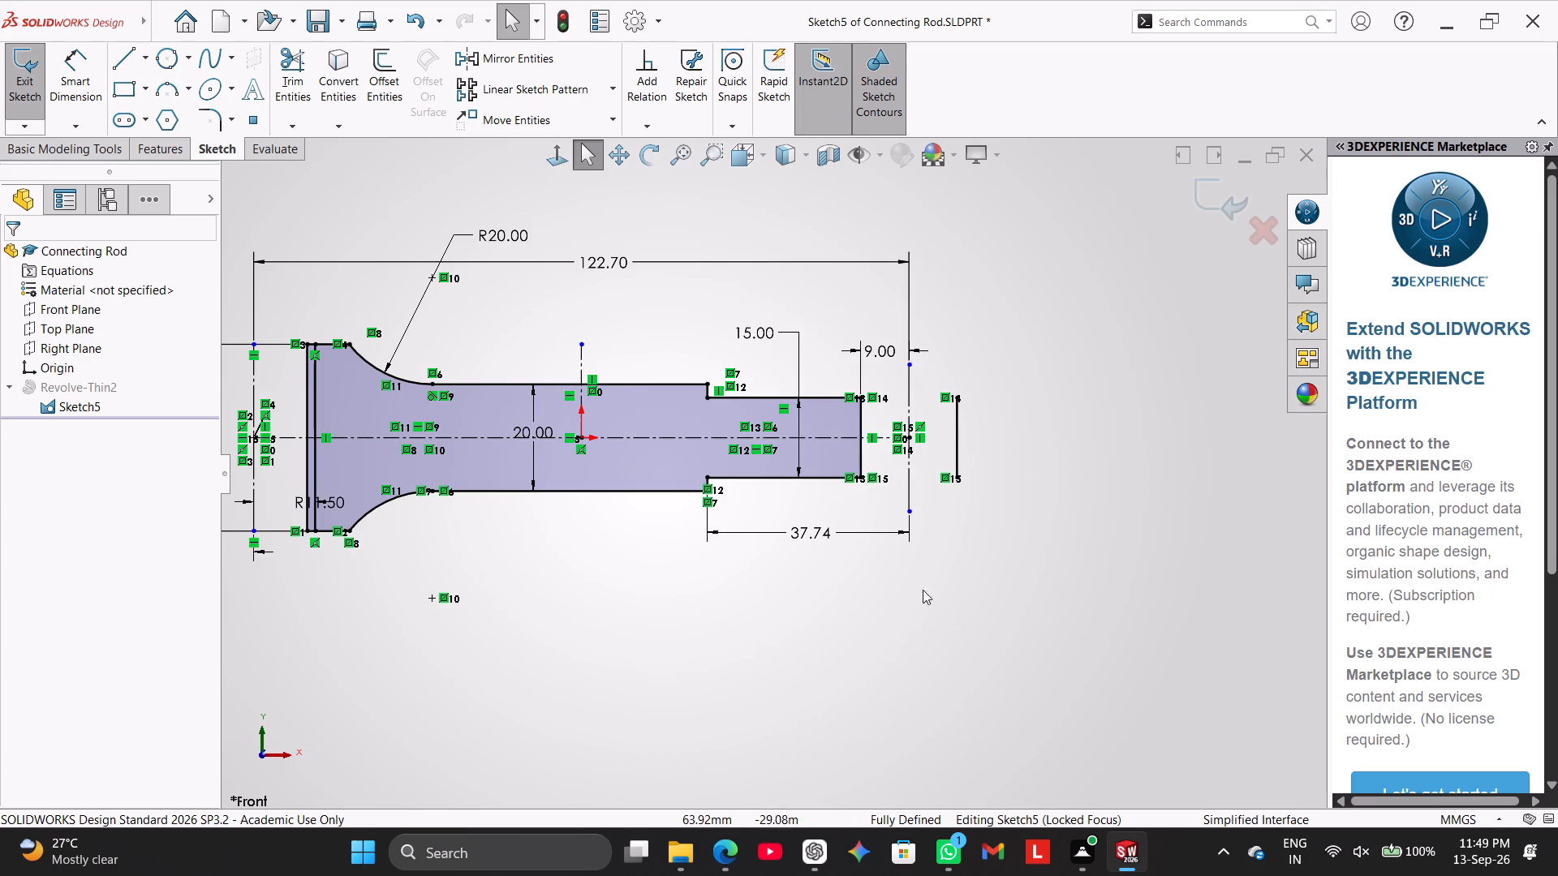
pyautogui.scroll(-2, 1021, 374)
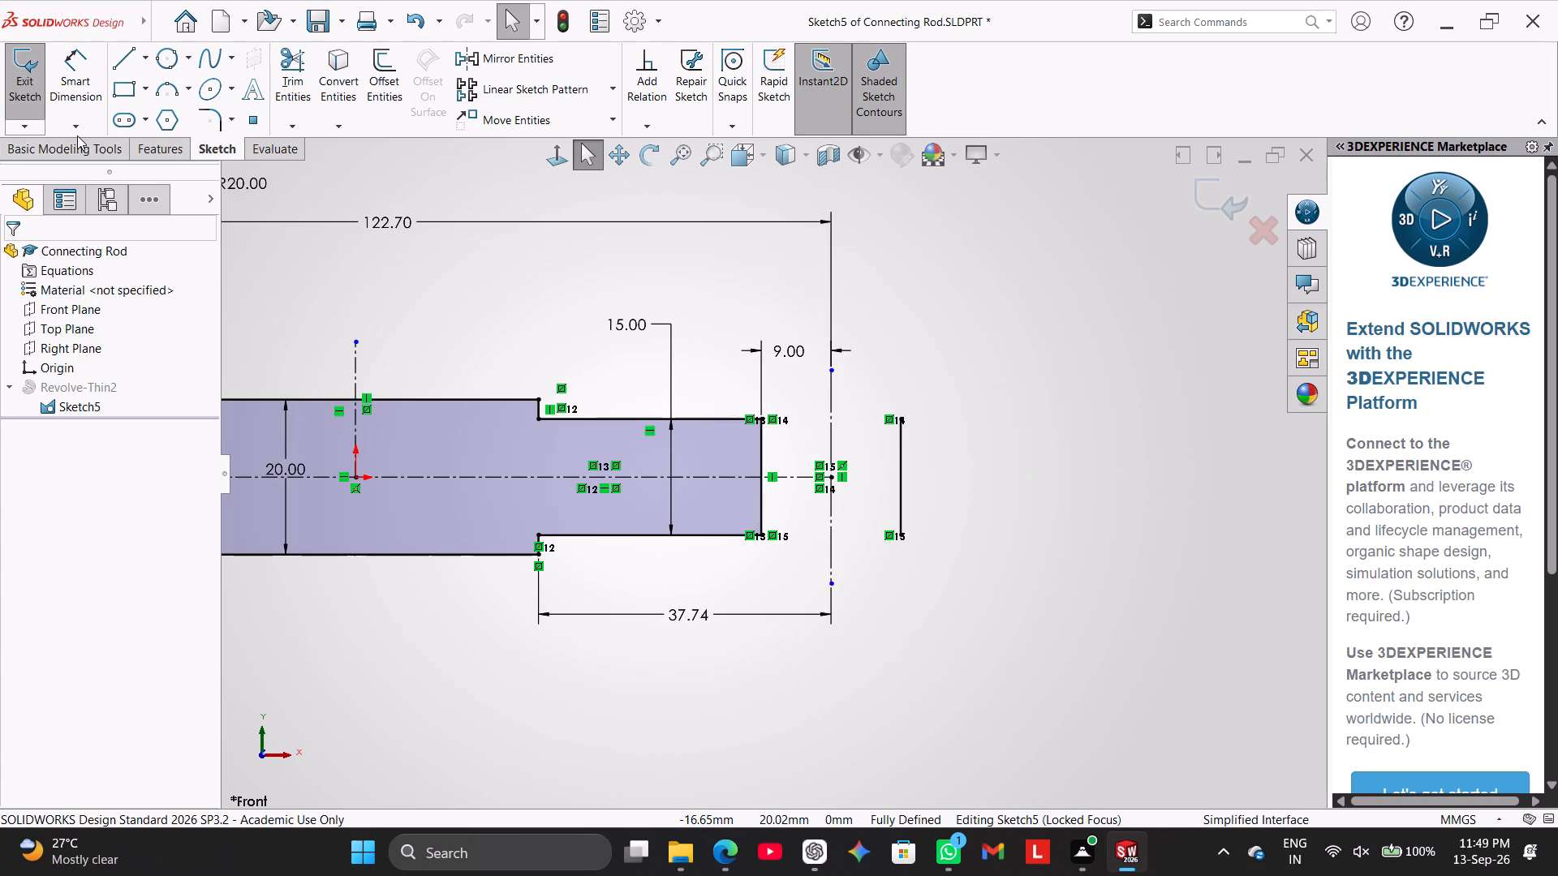
pyautogui.click(123, 65)
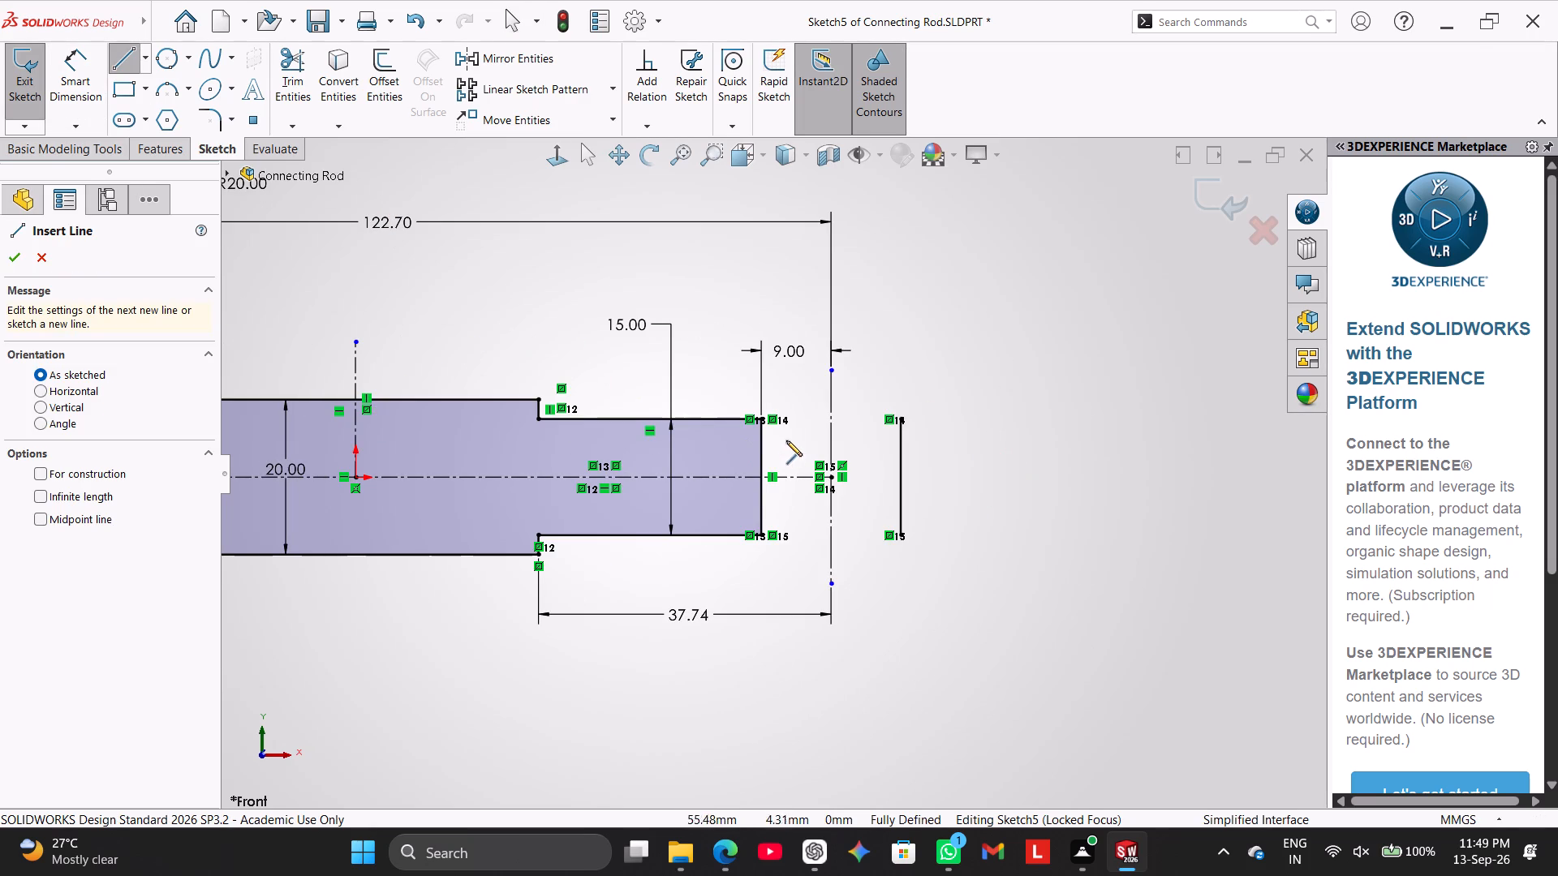
pyautogui.click(764, 416)
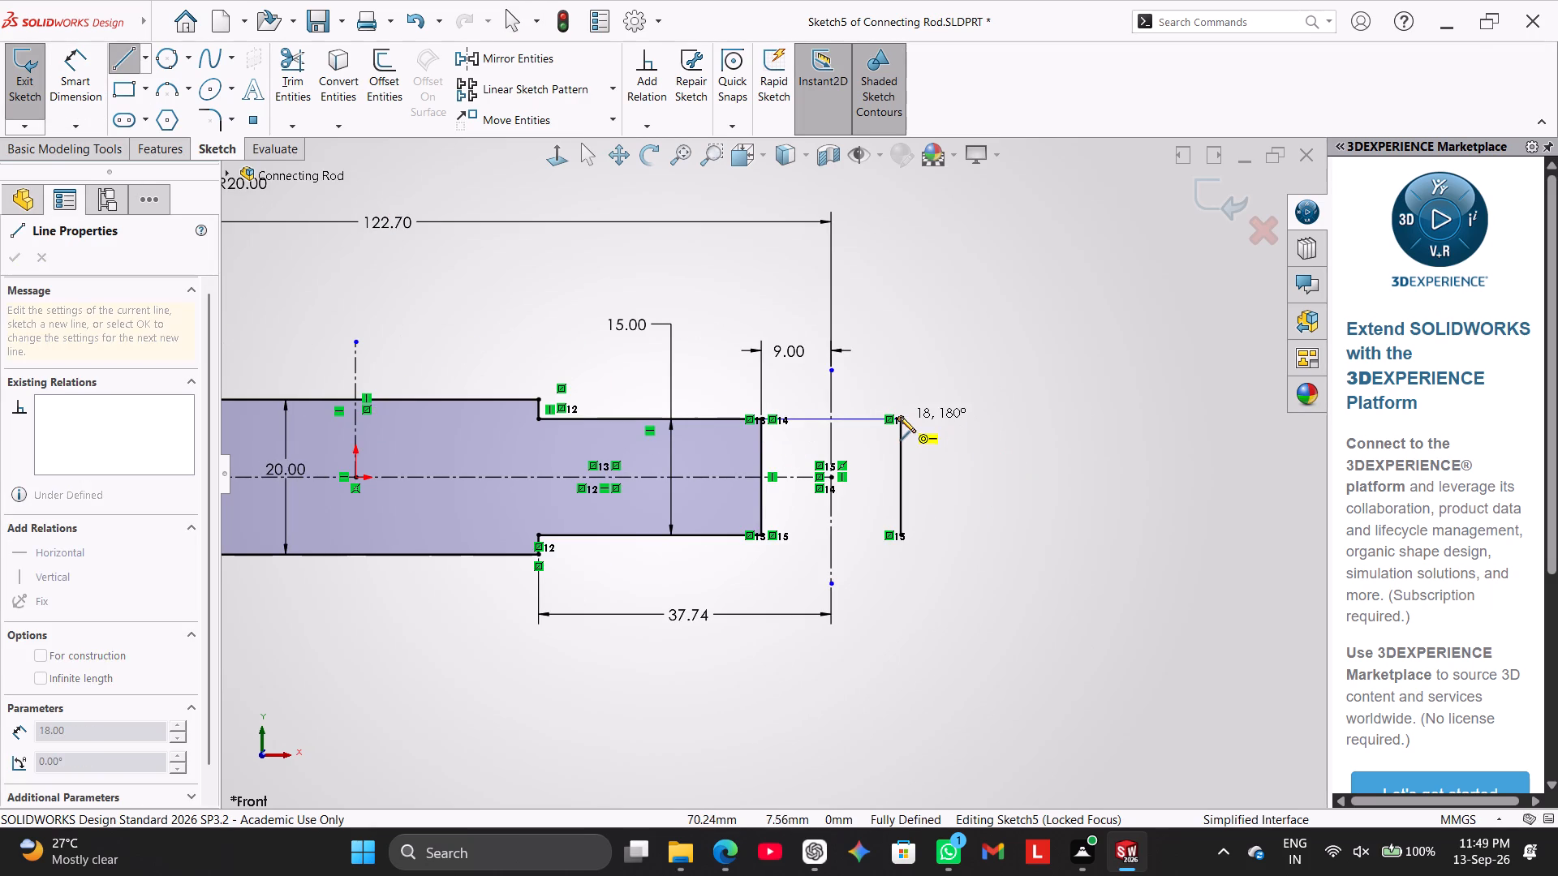
pyautogui.click(900, 417)
pyautogui.rightClick(935, 418)
pyautogui.click(965, 427)
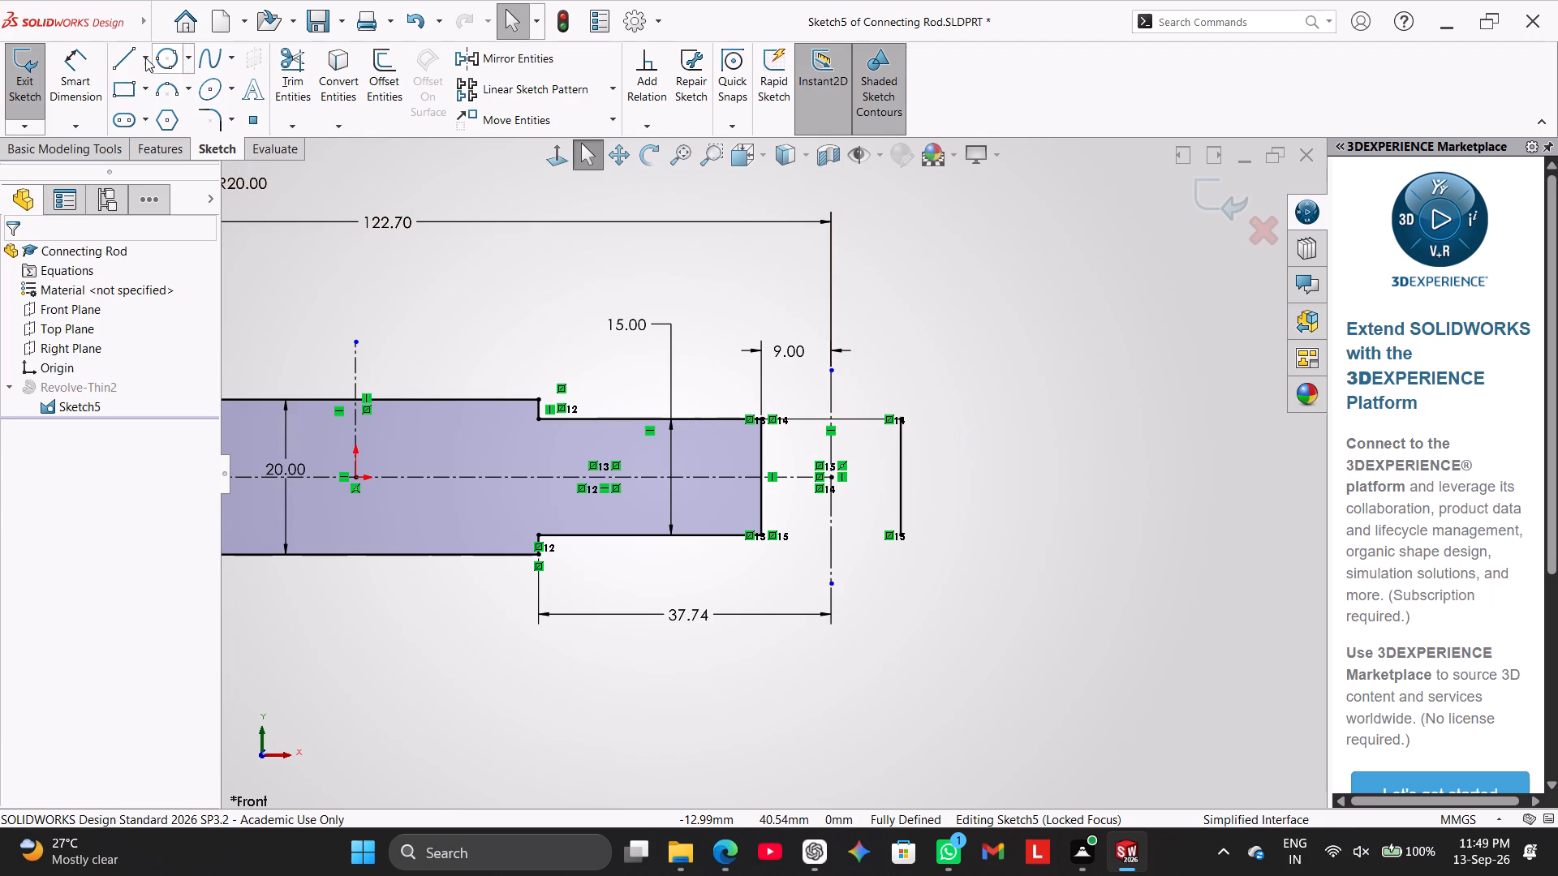
# Draw a matching horizontal line joining the lower corners across the small-end gap.
pyautogui.click(123, 54)
pyautogui.click(760, 532)
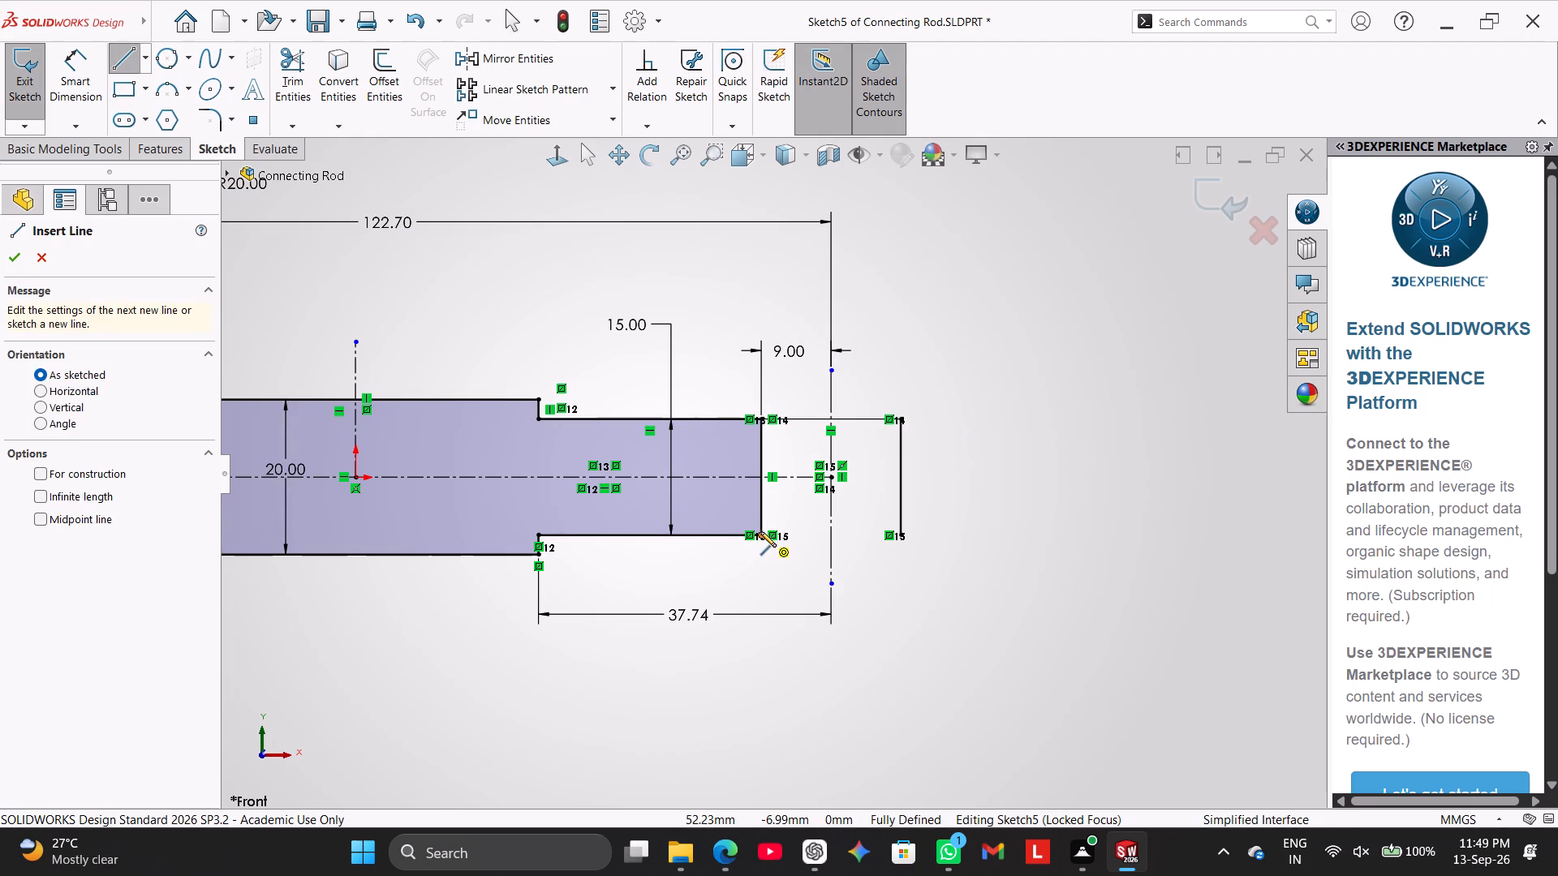
pyautogui.click(901, 533)
pyautogui.rightClick(996, 507)
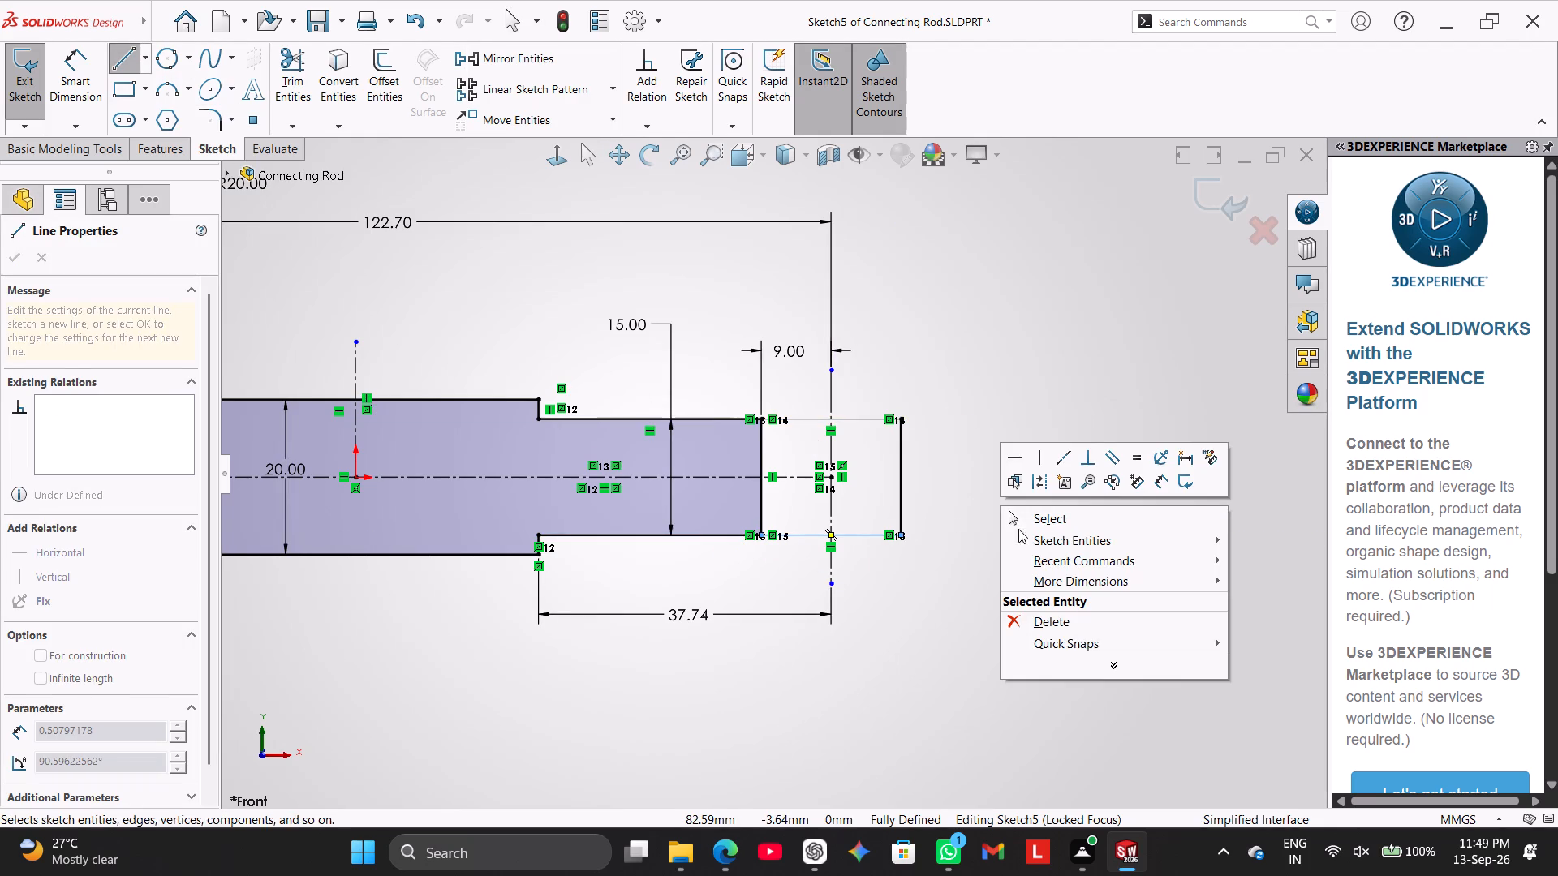
pyautogui.click(1026, 508)
pyautogui.scroll(-3, 958, 523)
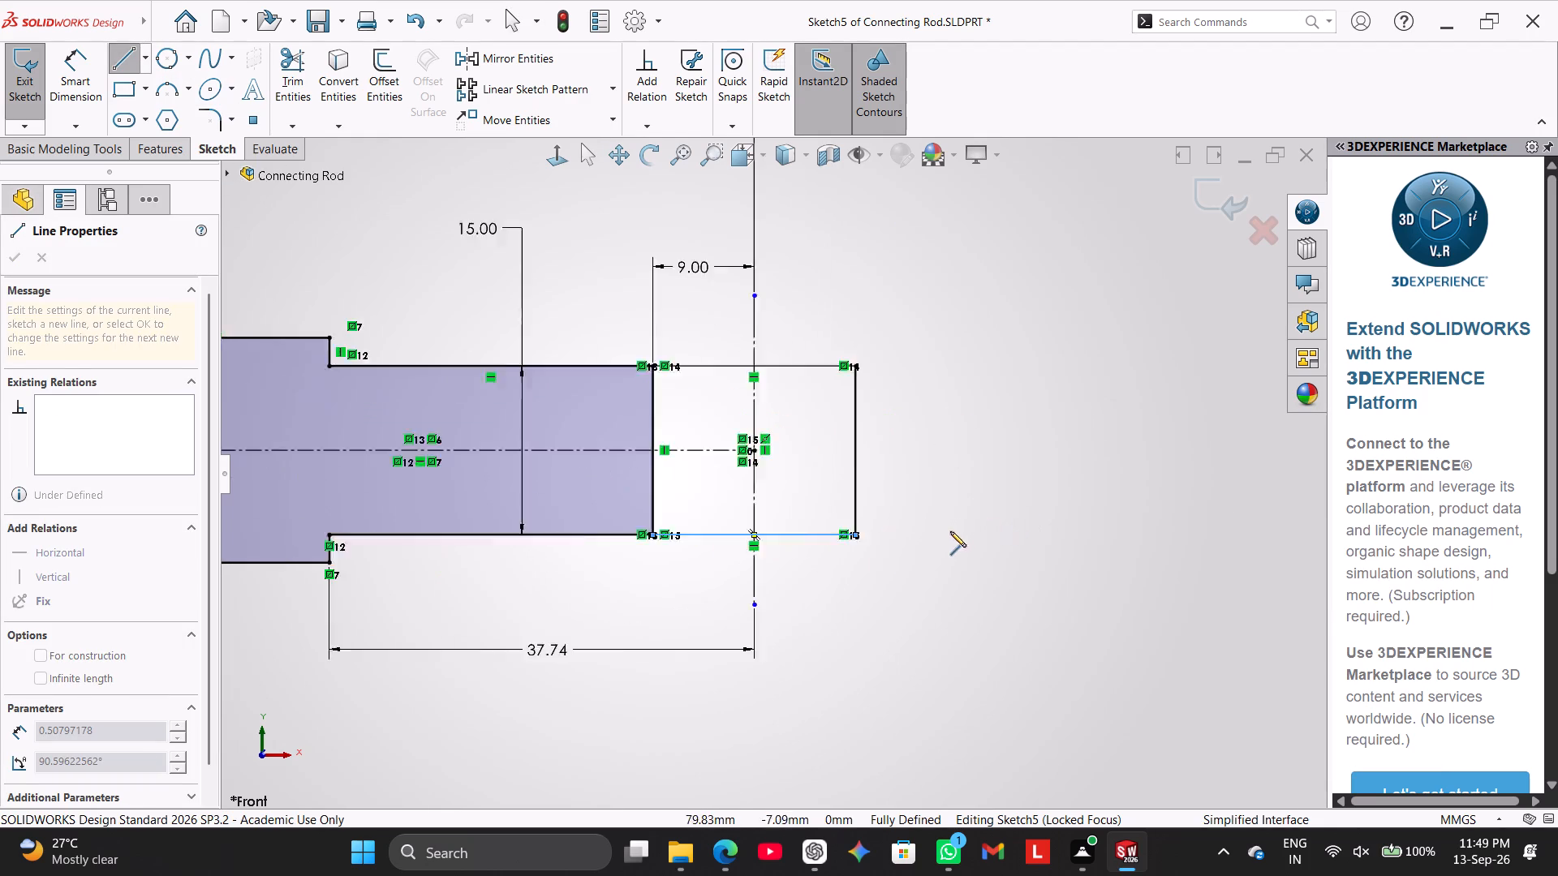
pyautogui.scroll(-1, 950, 531)
pyautogui.scroll(-4, 779, 513)
pyautogui.scroll(-3, 883, 538)
pyautogui.scroll(-4, 679, 508)
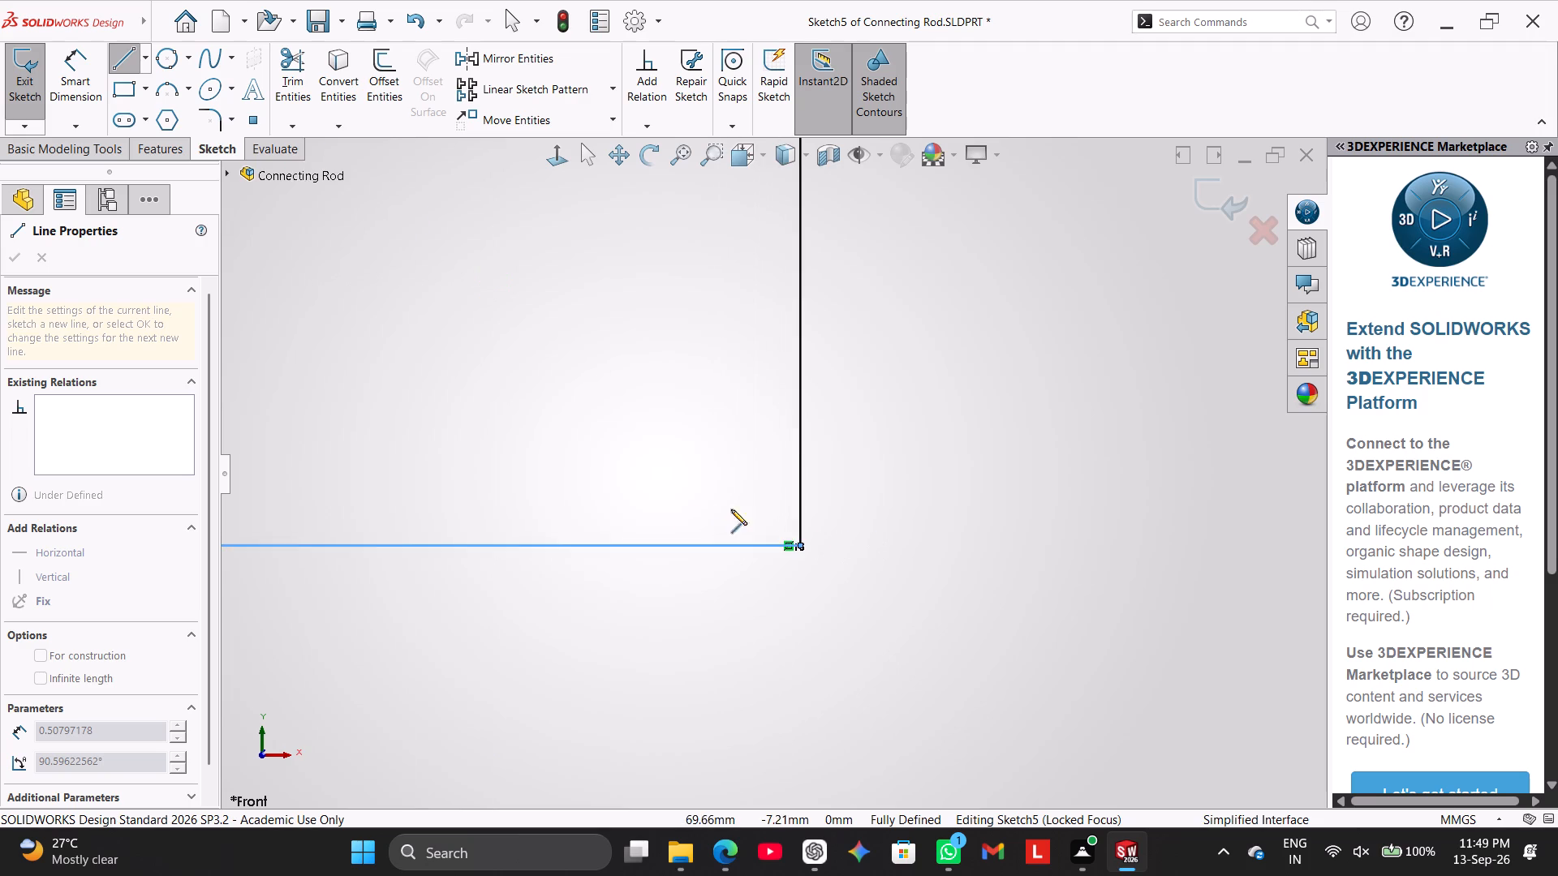
pyautogui.scroll(17, 816, 531)
pyautogui.rightClick(890, 421)
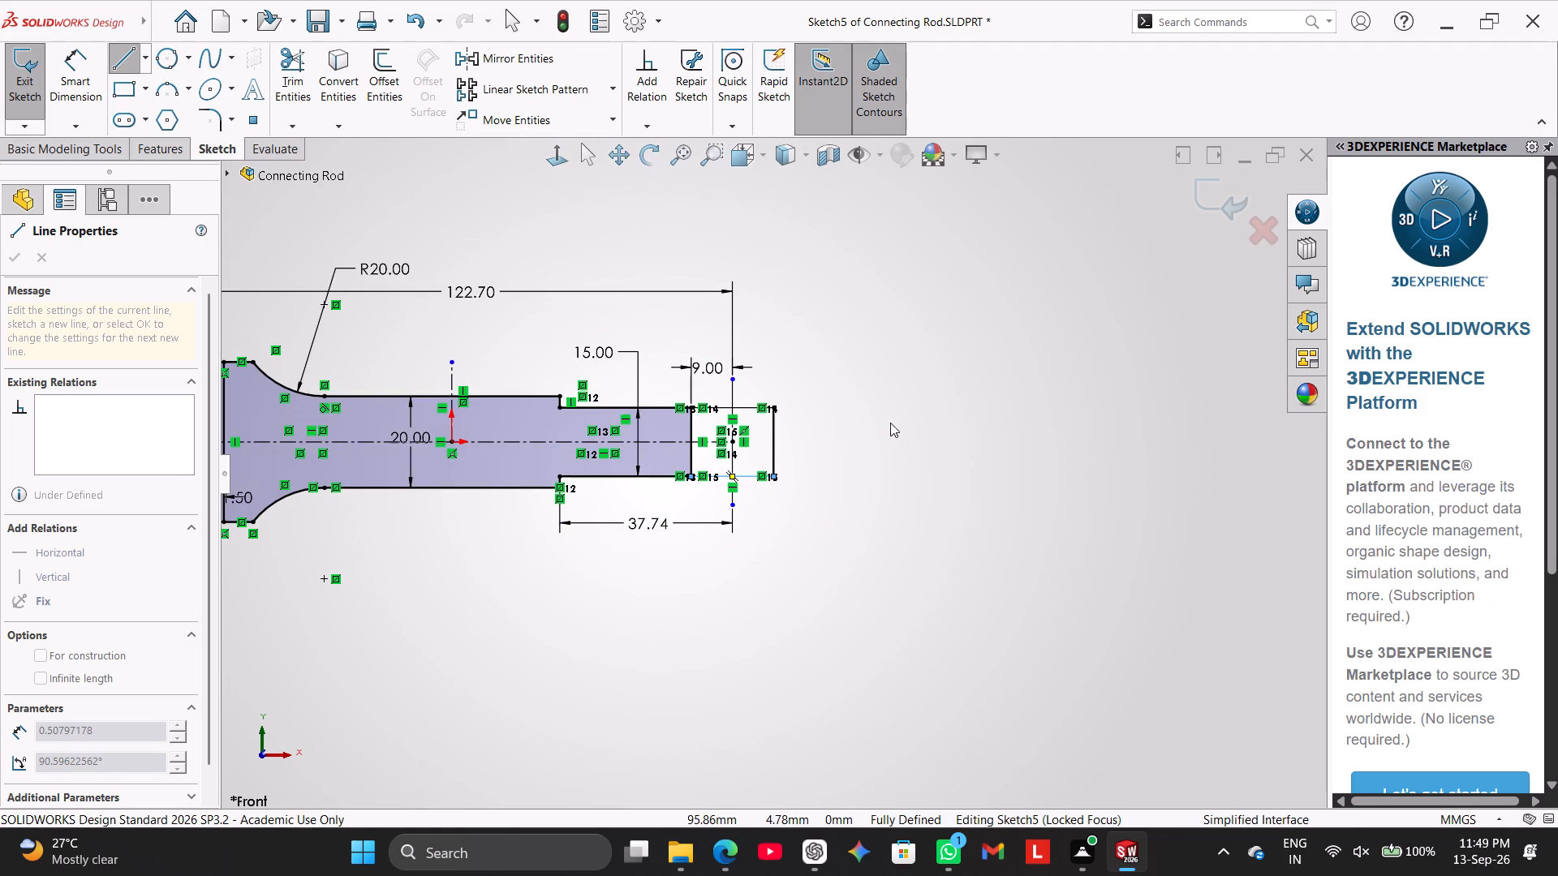
pyautogui.click(912, 431)
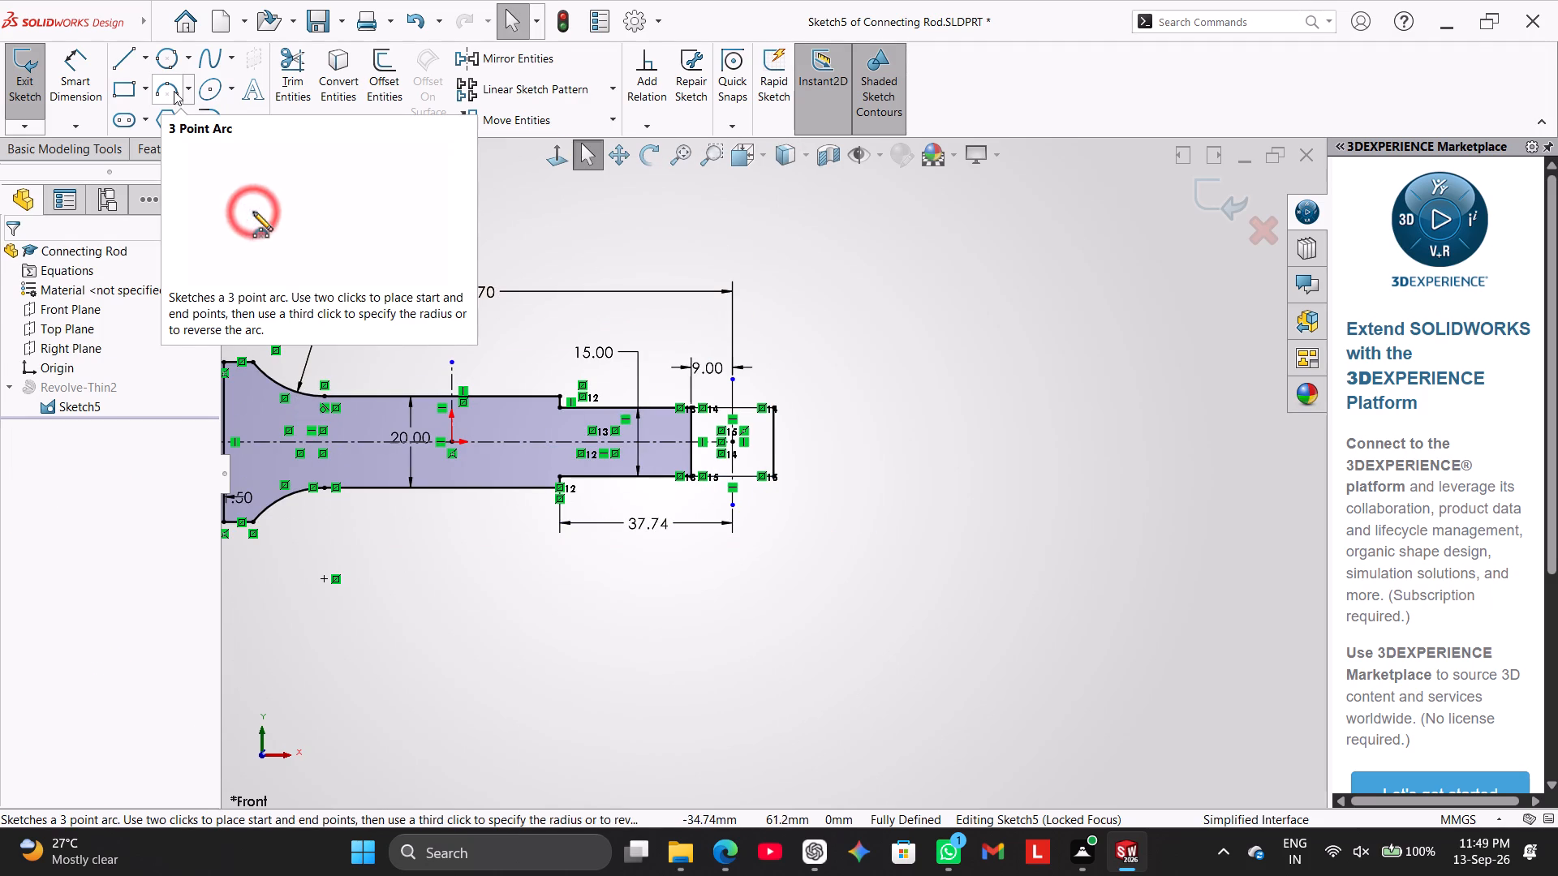
# Close the small end with two horizontal lines about 6.67 mm long joined by a tangent semicircular arc of about 7.5 mm radius.
pyautogui.click(126, 44)
pyautogui.scroll(-3, 1007, 438)
pyautogui.scroll(-2, 652, 396)
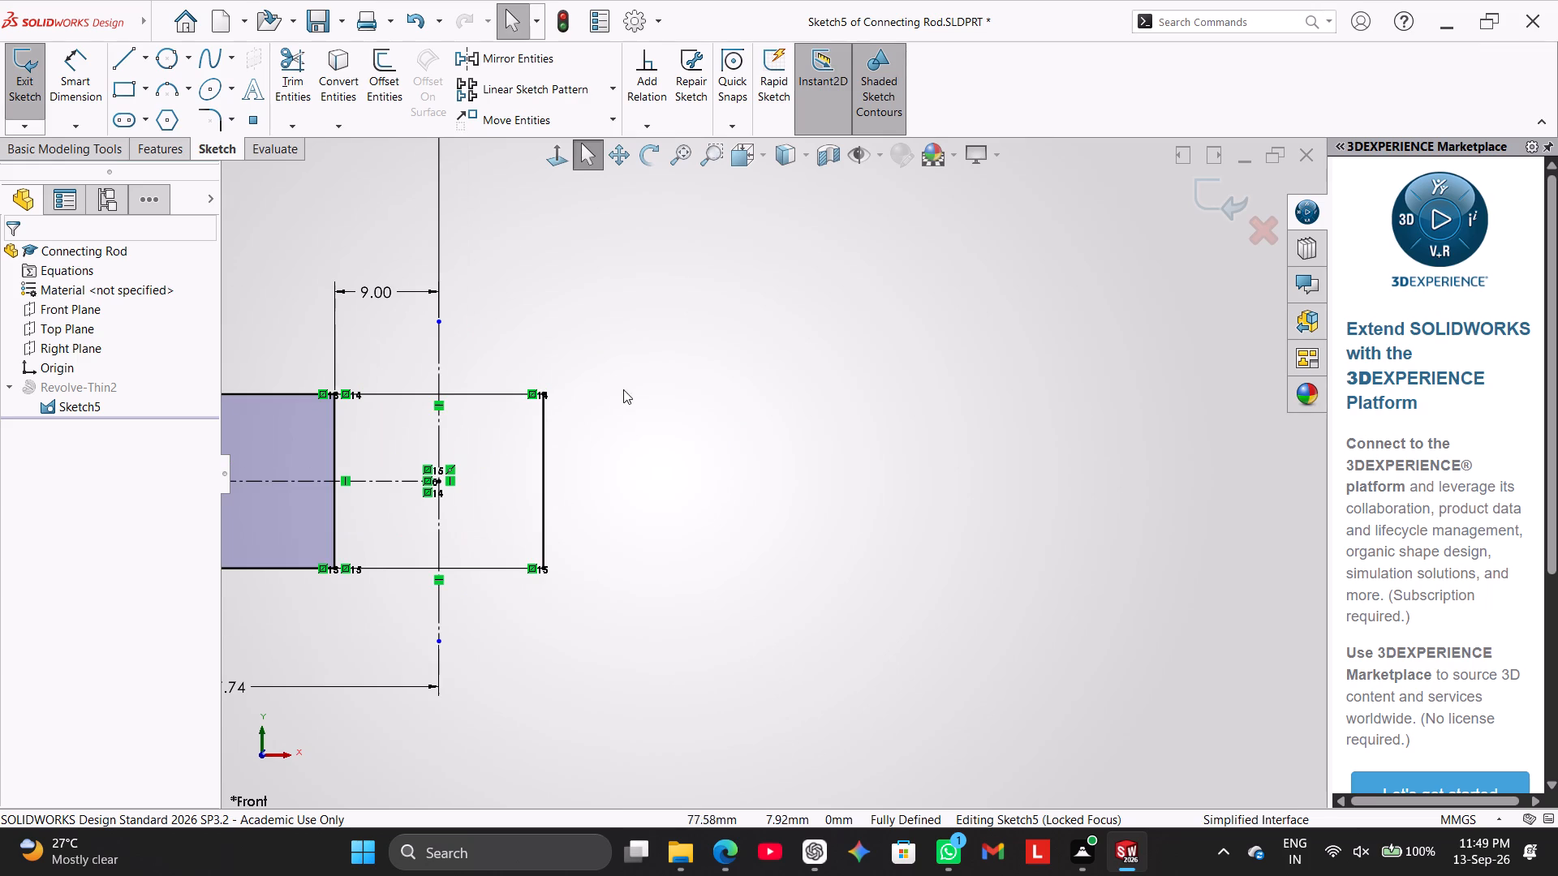
pyautogui.click(545, 396)
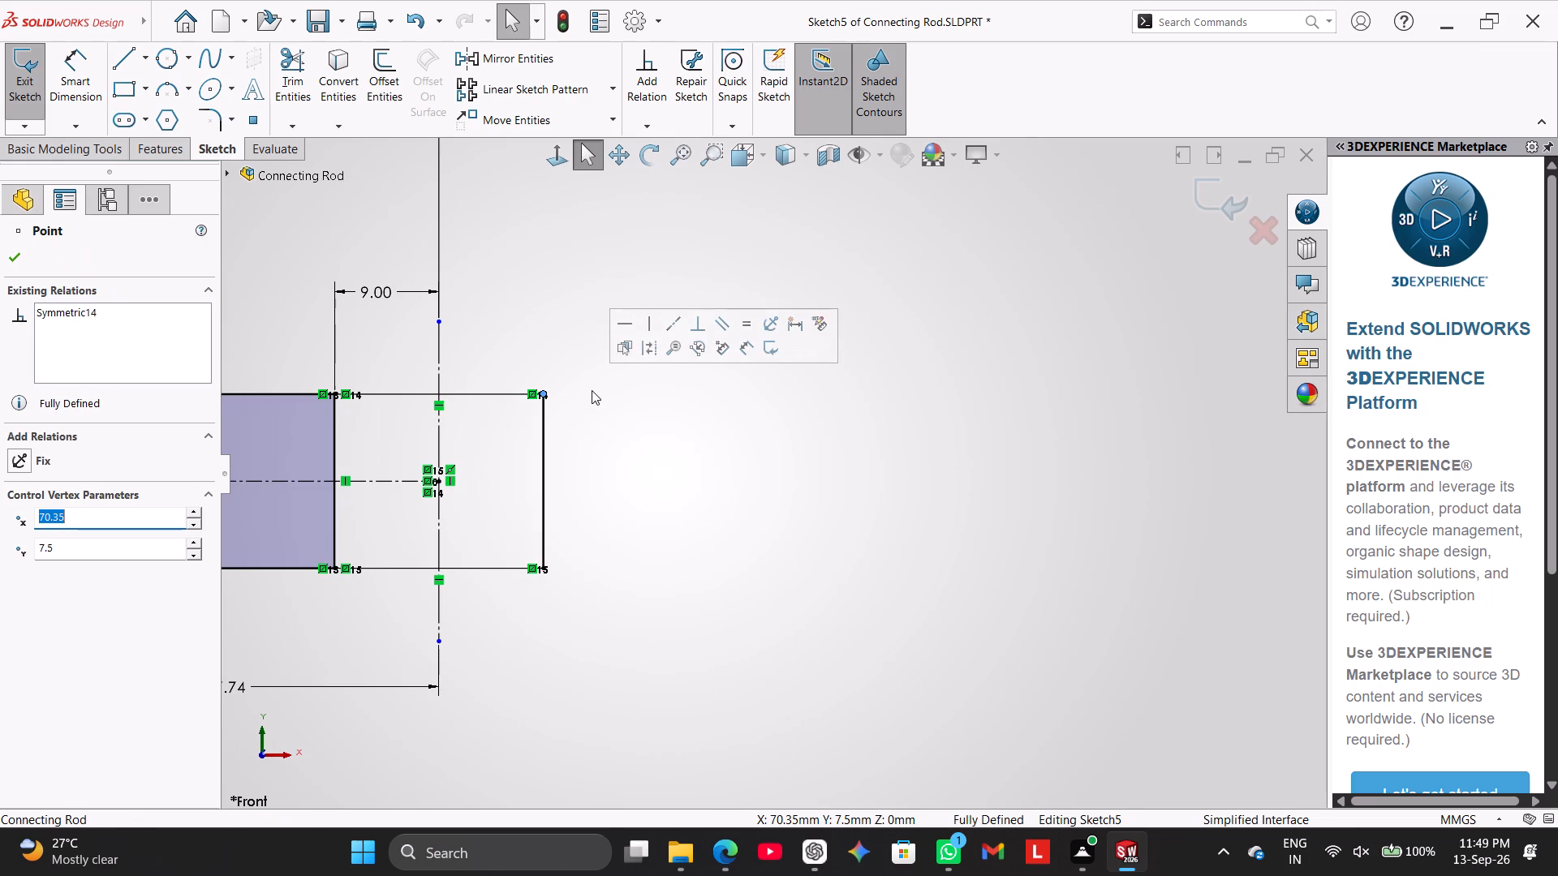
pyautogui.rightClick(552, 322)
pyautogui.click(531, 290)
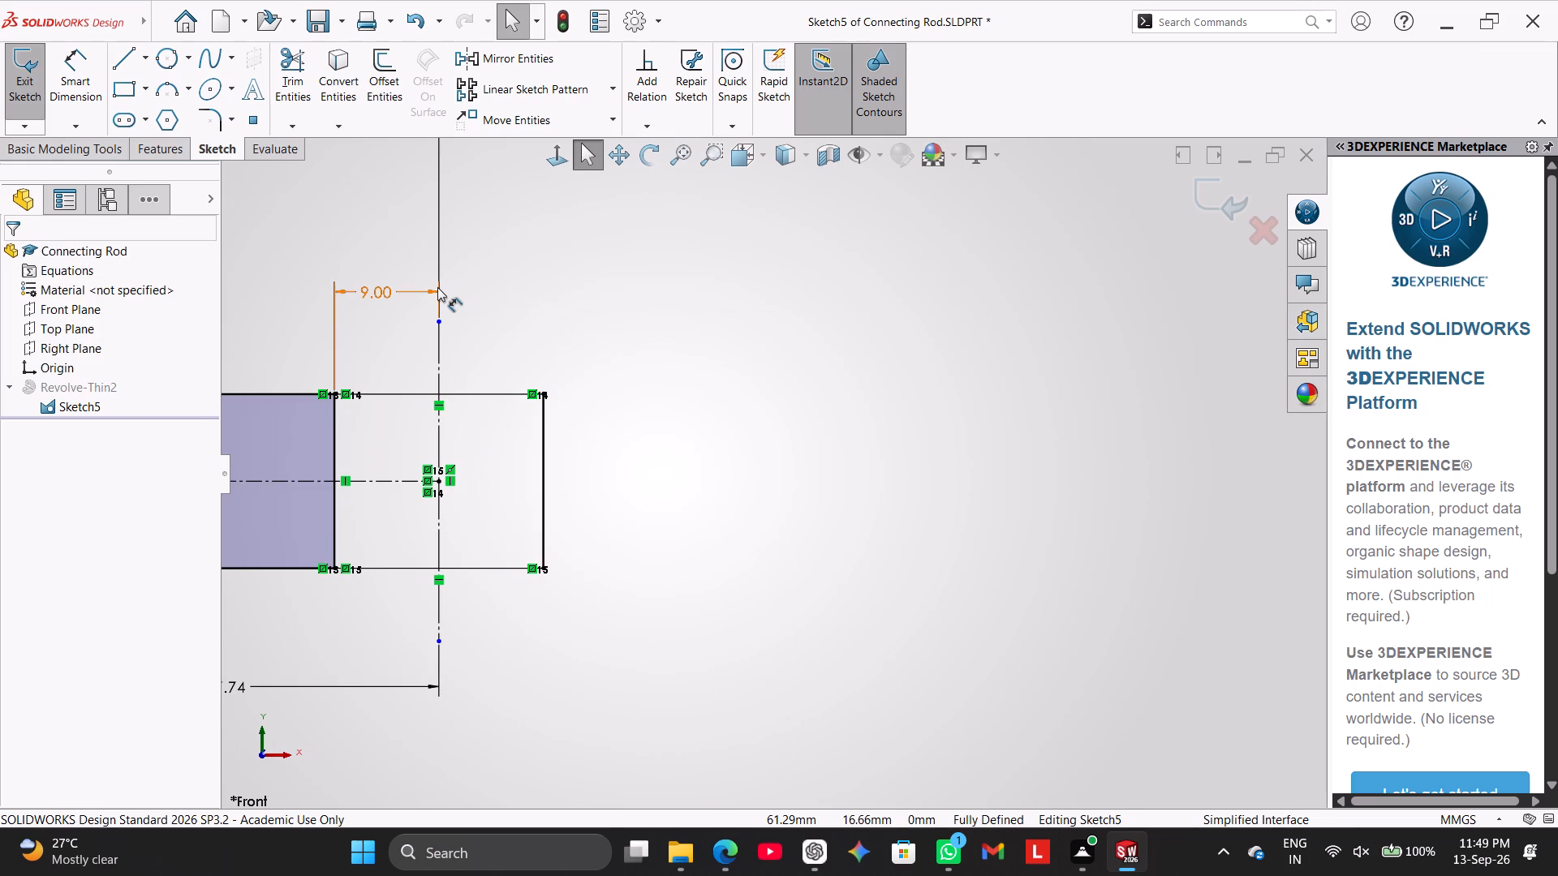
pyautogui.moveTo(675, 470); pyautogui.dragTo(592, 470, button='right')
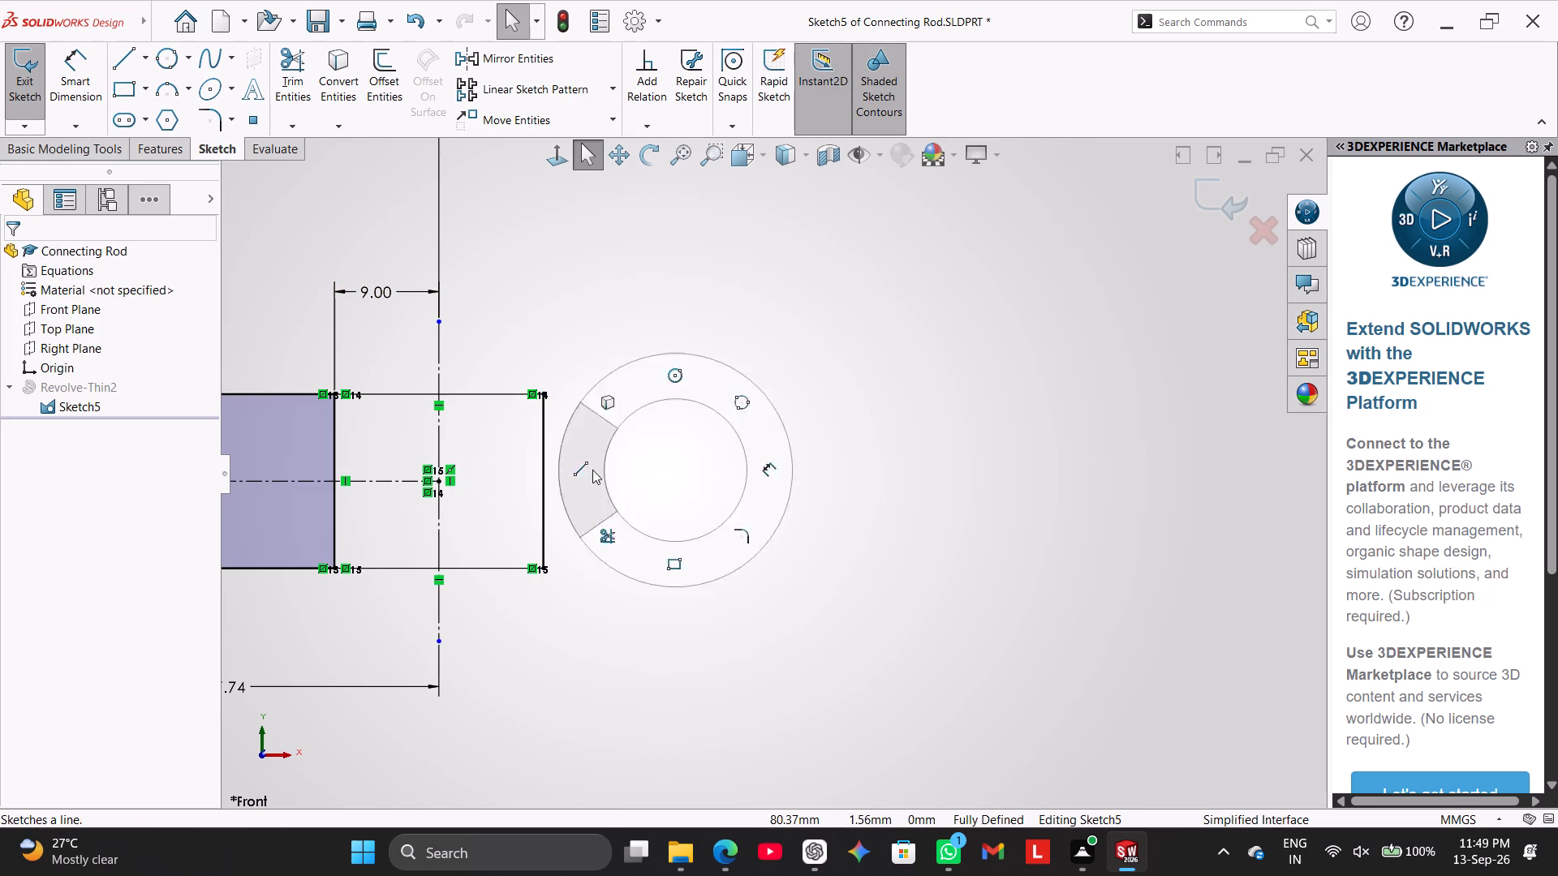
pyautogui.moveTo(592, 470); pyautogui.dragTo(578, 475, button='right')
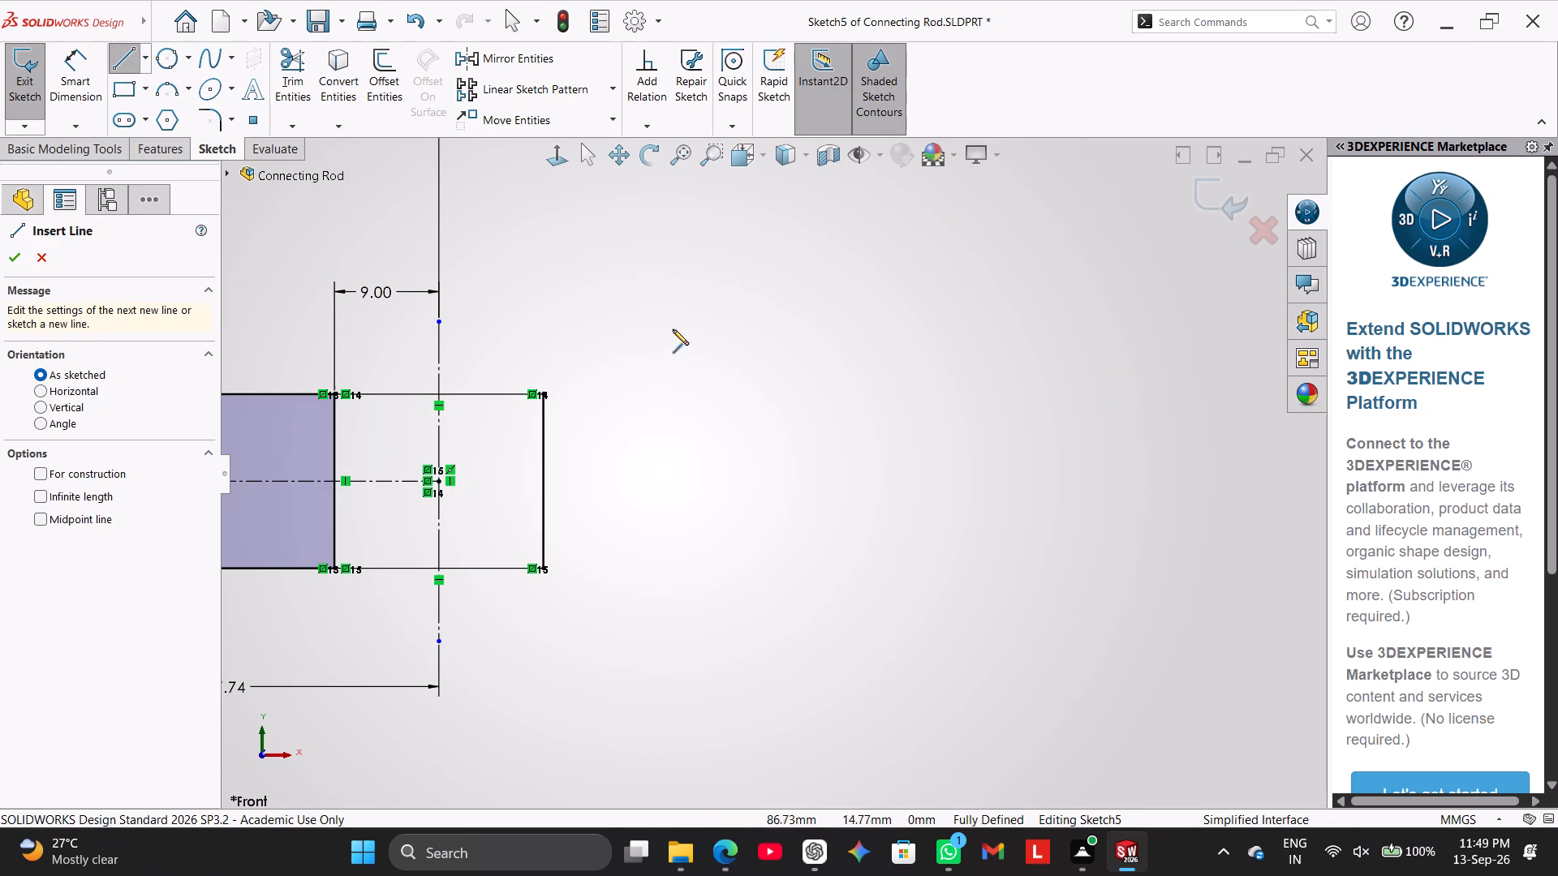
pyautogui.click(547, 393)
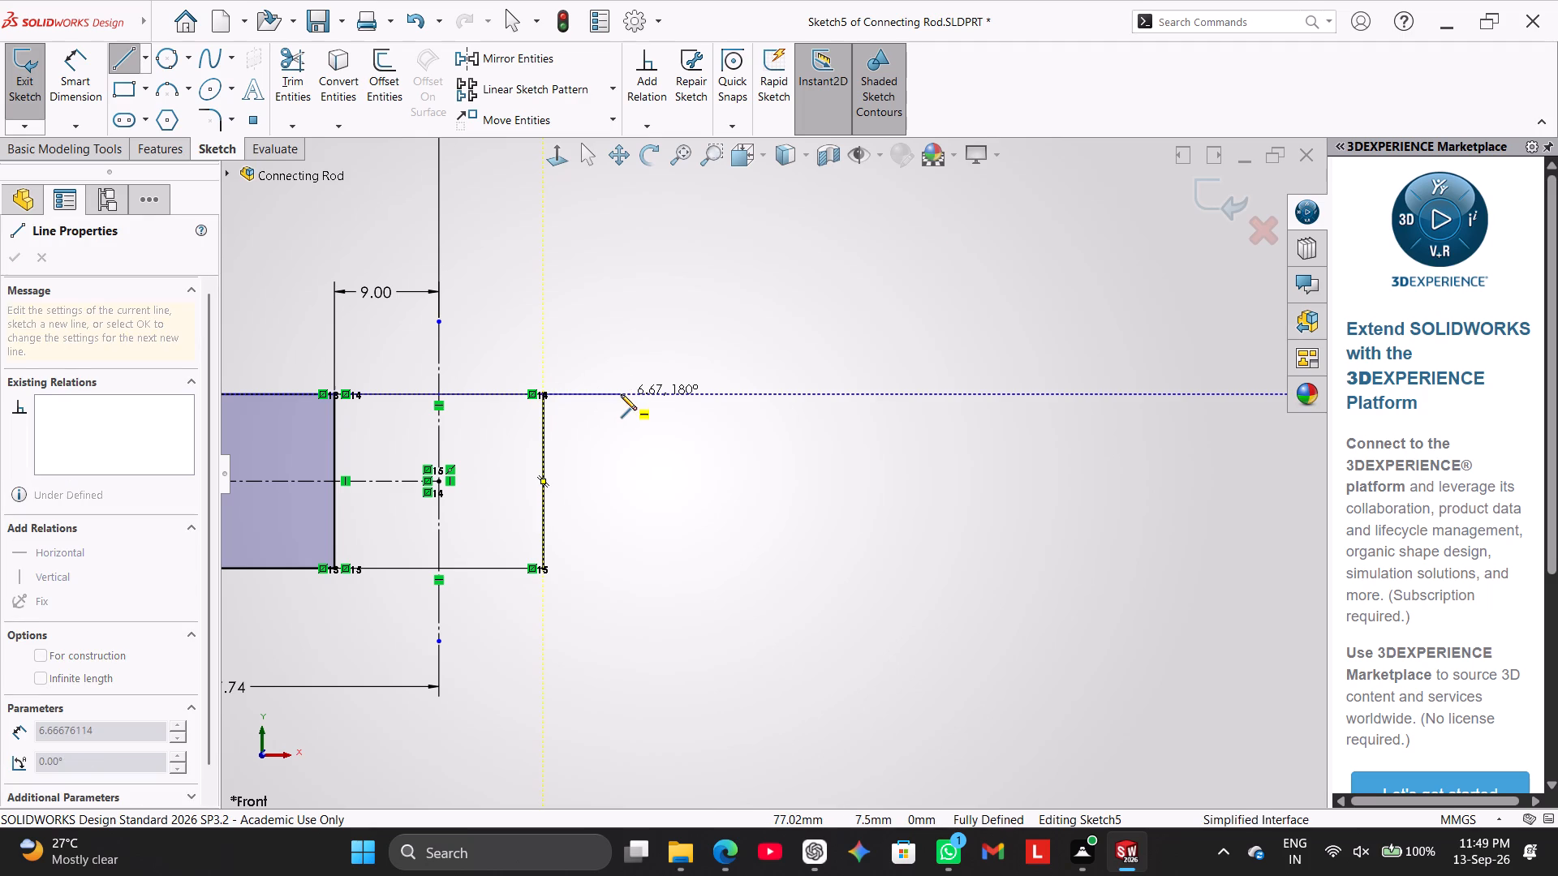
pyautogui.click(621, 394)
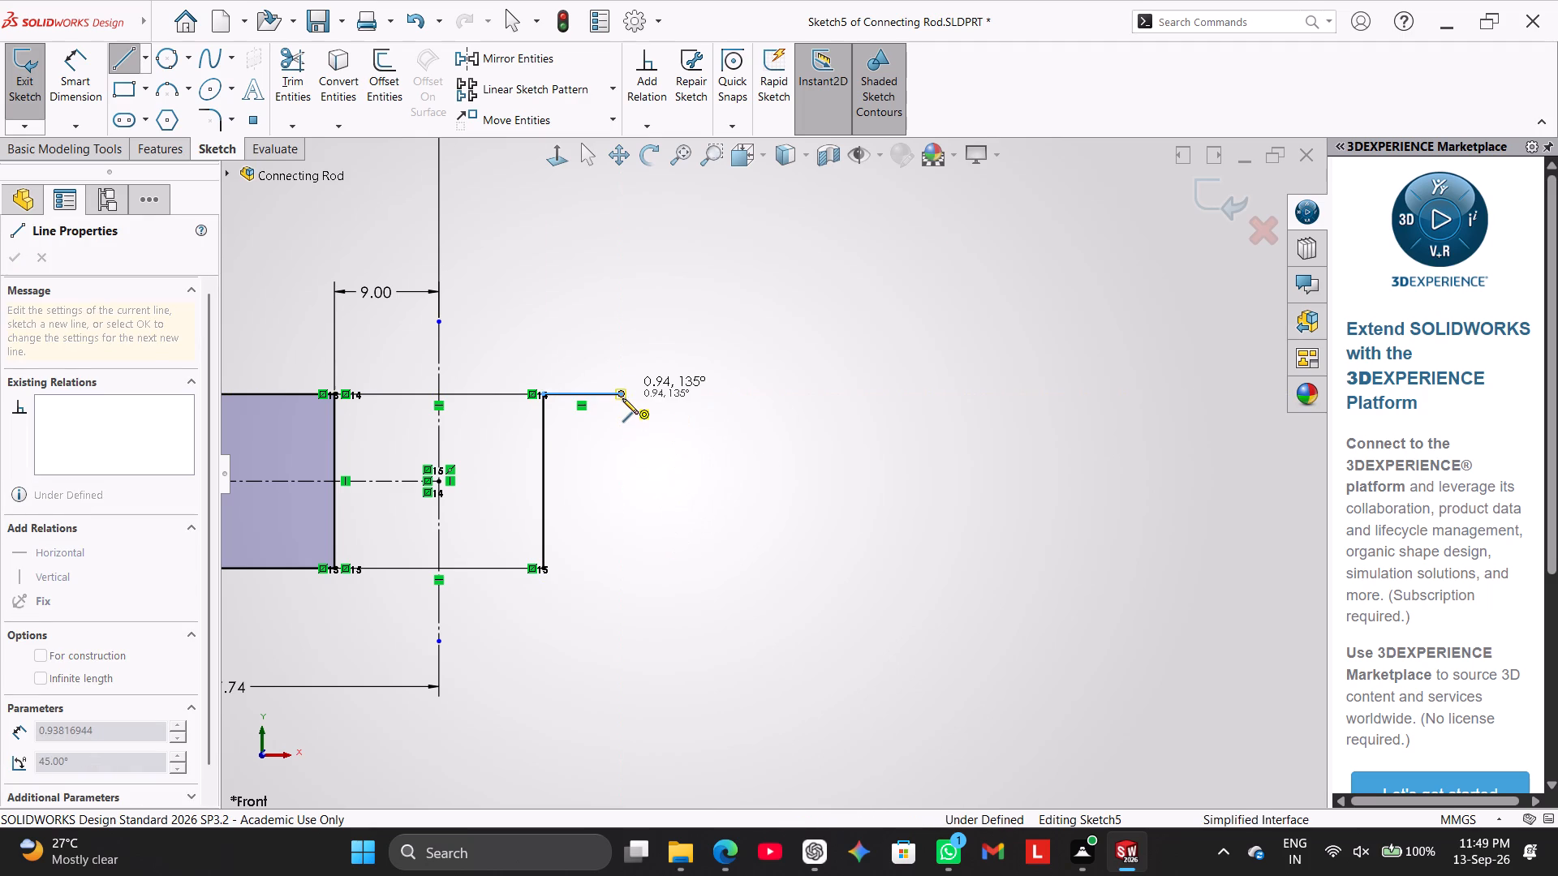
pyautogui.click(624, 571)
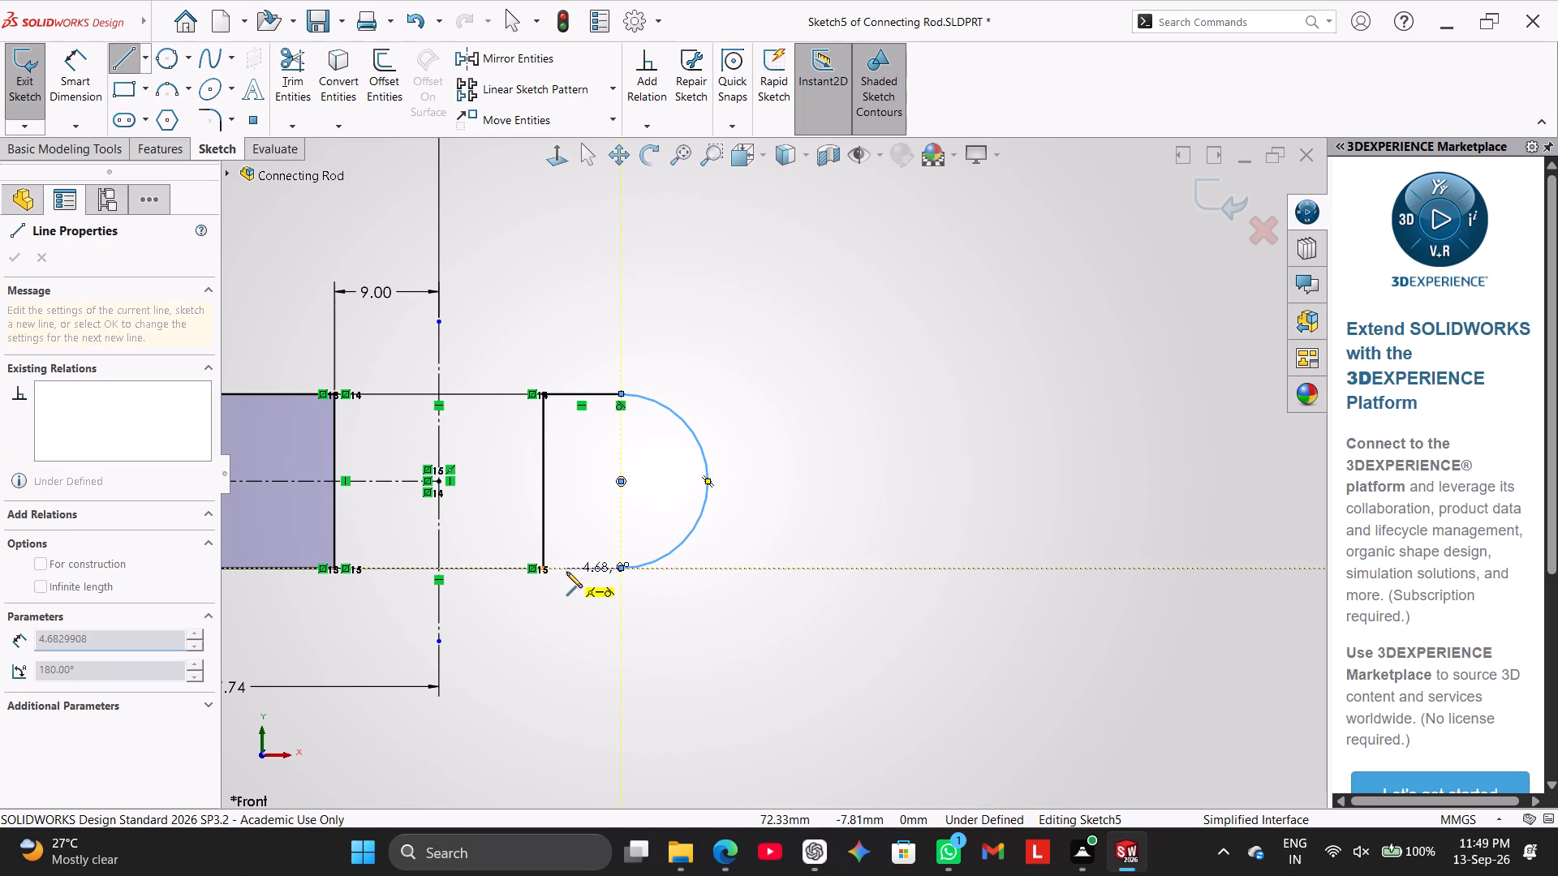
pyautogui.click(544, 570)
pyautogui.rightClick(562, 619)
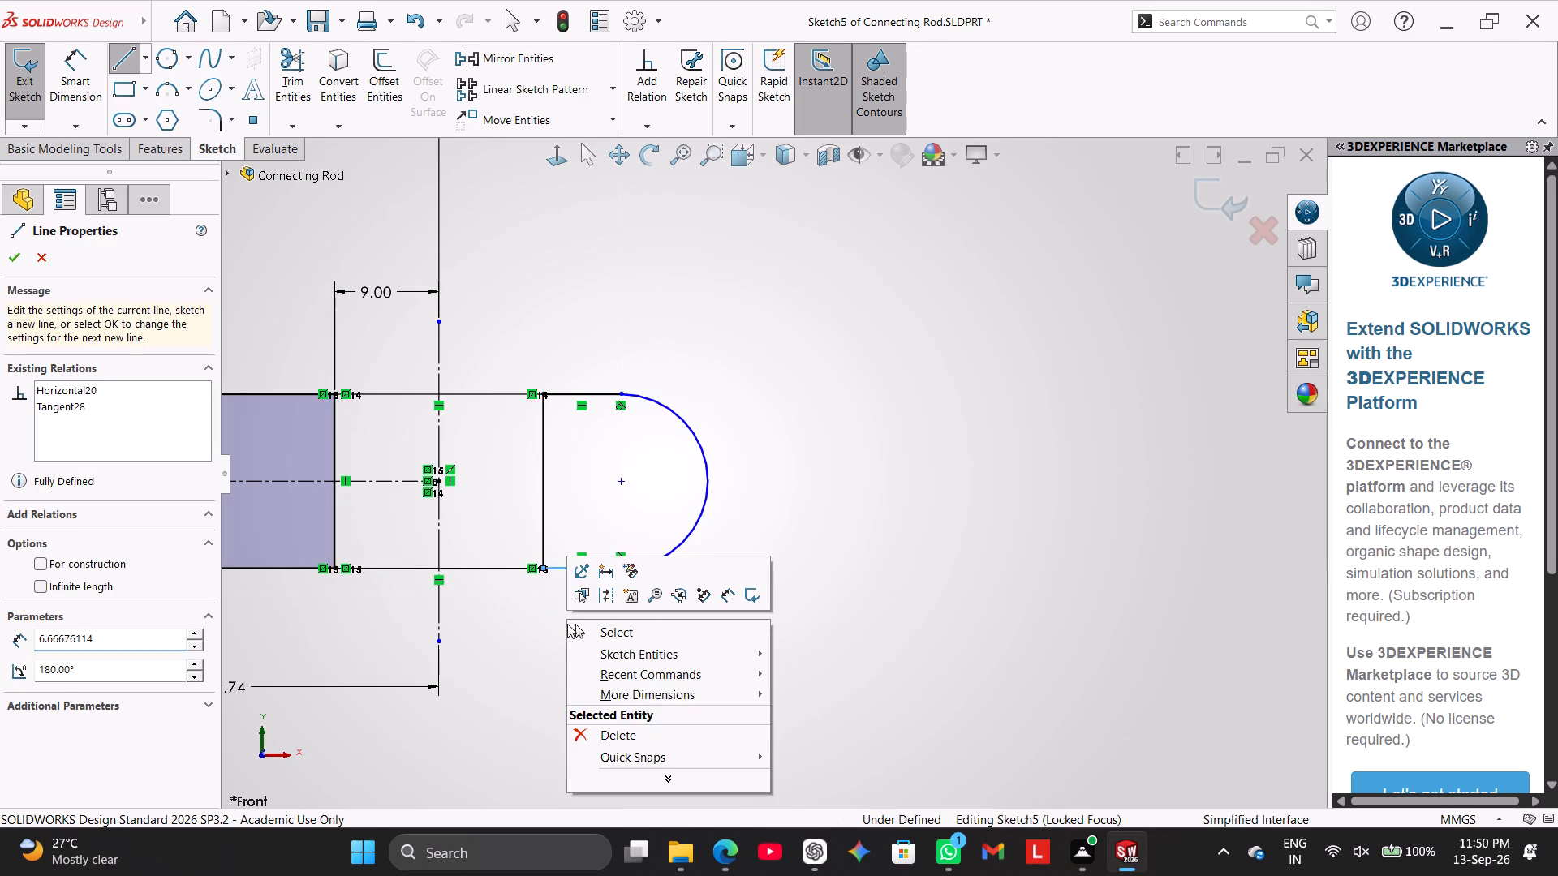
pyautogui.click(583, 629)
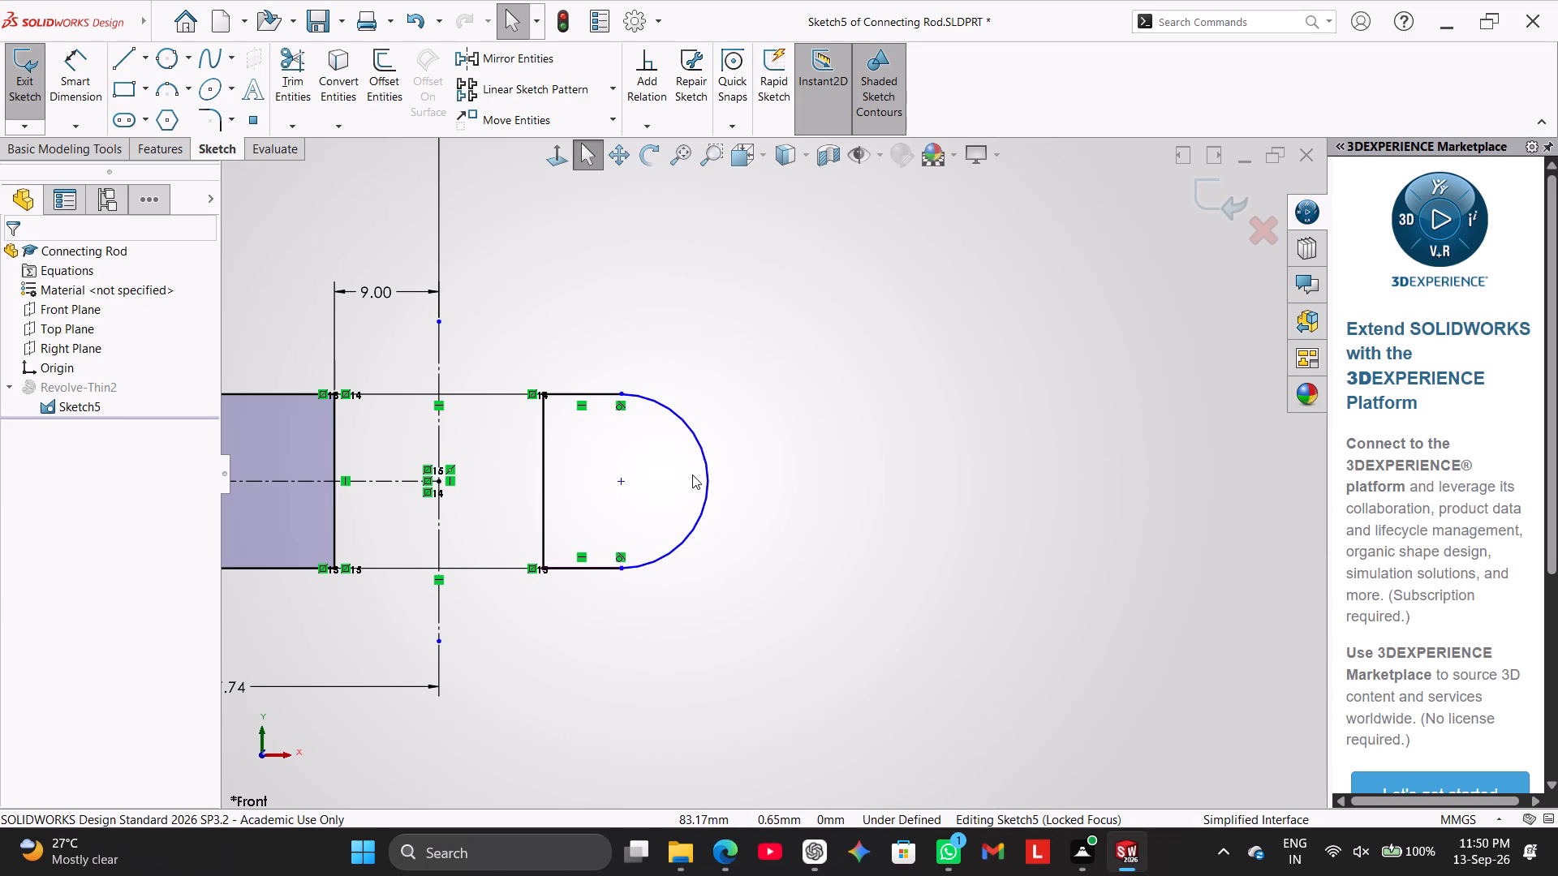
# Exit the edited profile sketch and rebuild the thin revolve.
pyautogui.scroll(8, 692, 474)
pyautogui.scroll(1, 527, 367)
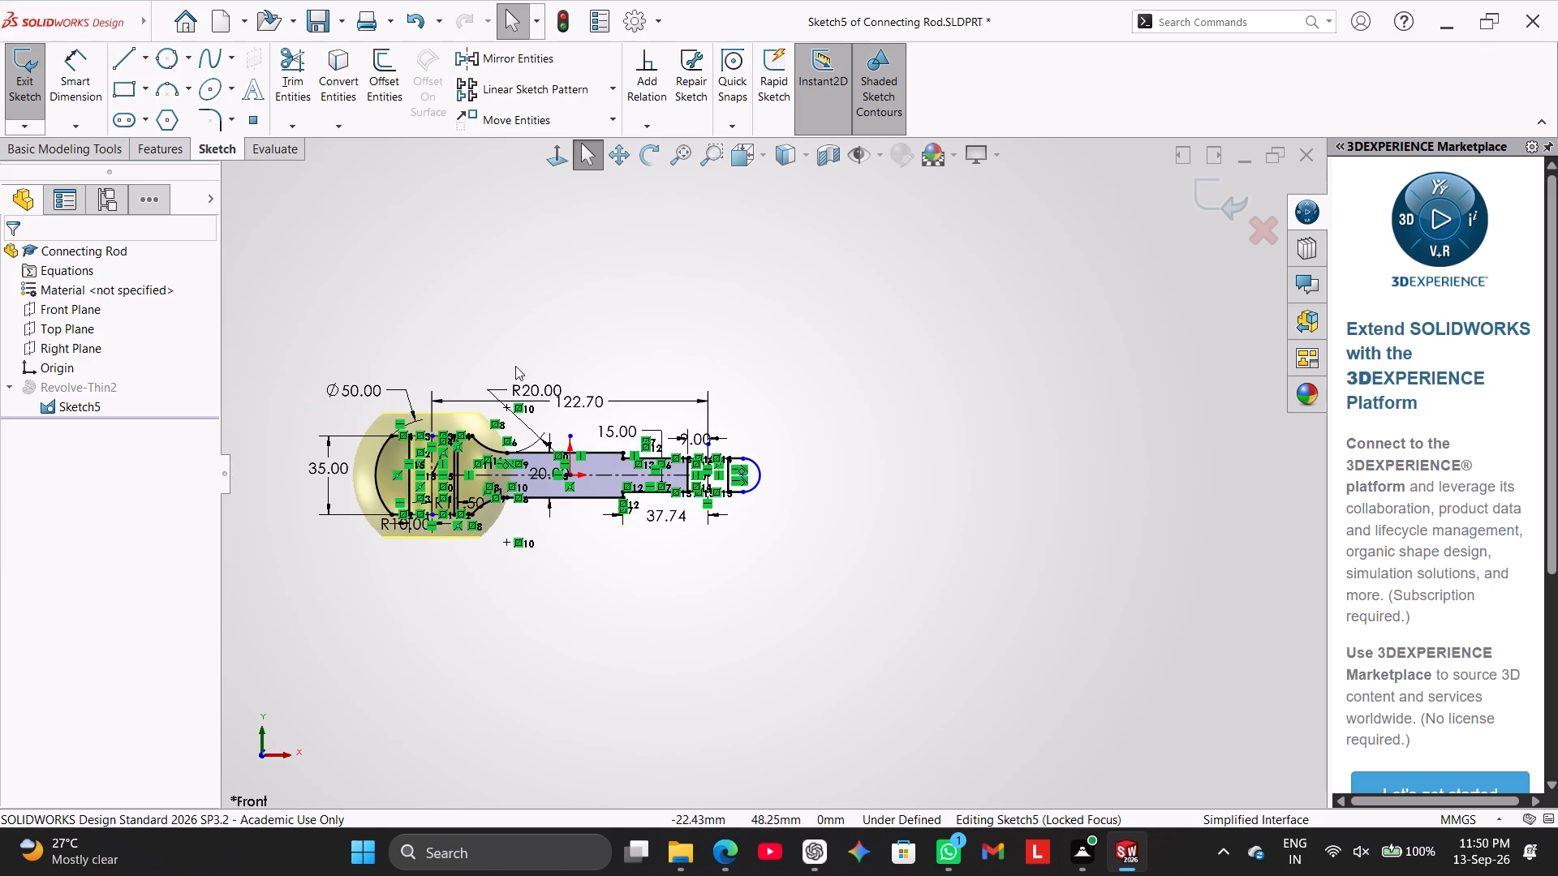
pyautogui.click(148, 148)
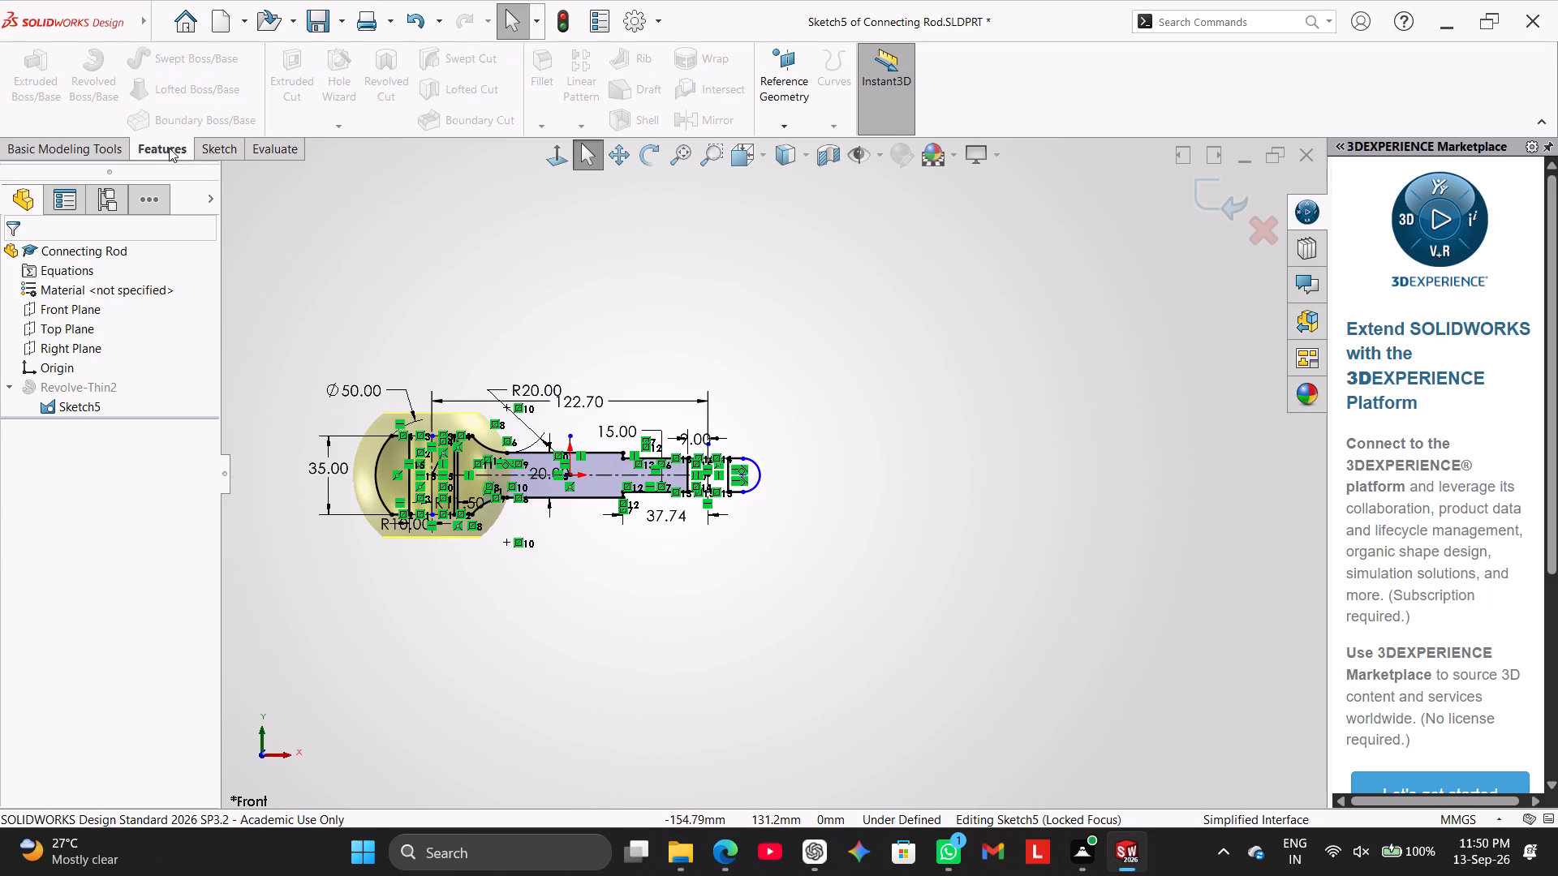
pyautogui.click(207, 152)
pyautogui.click(32, 66)
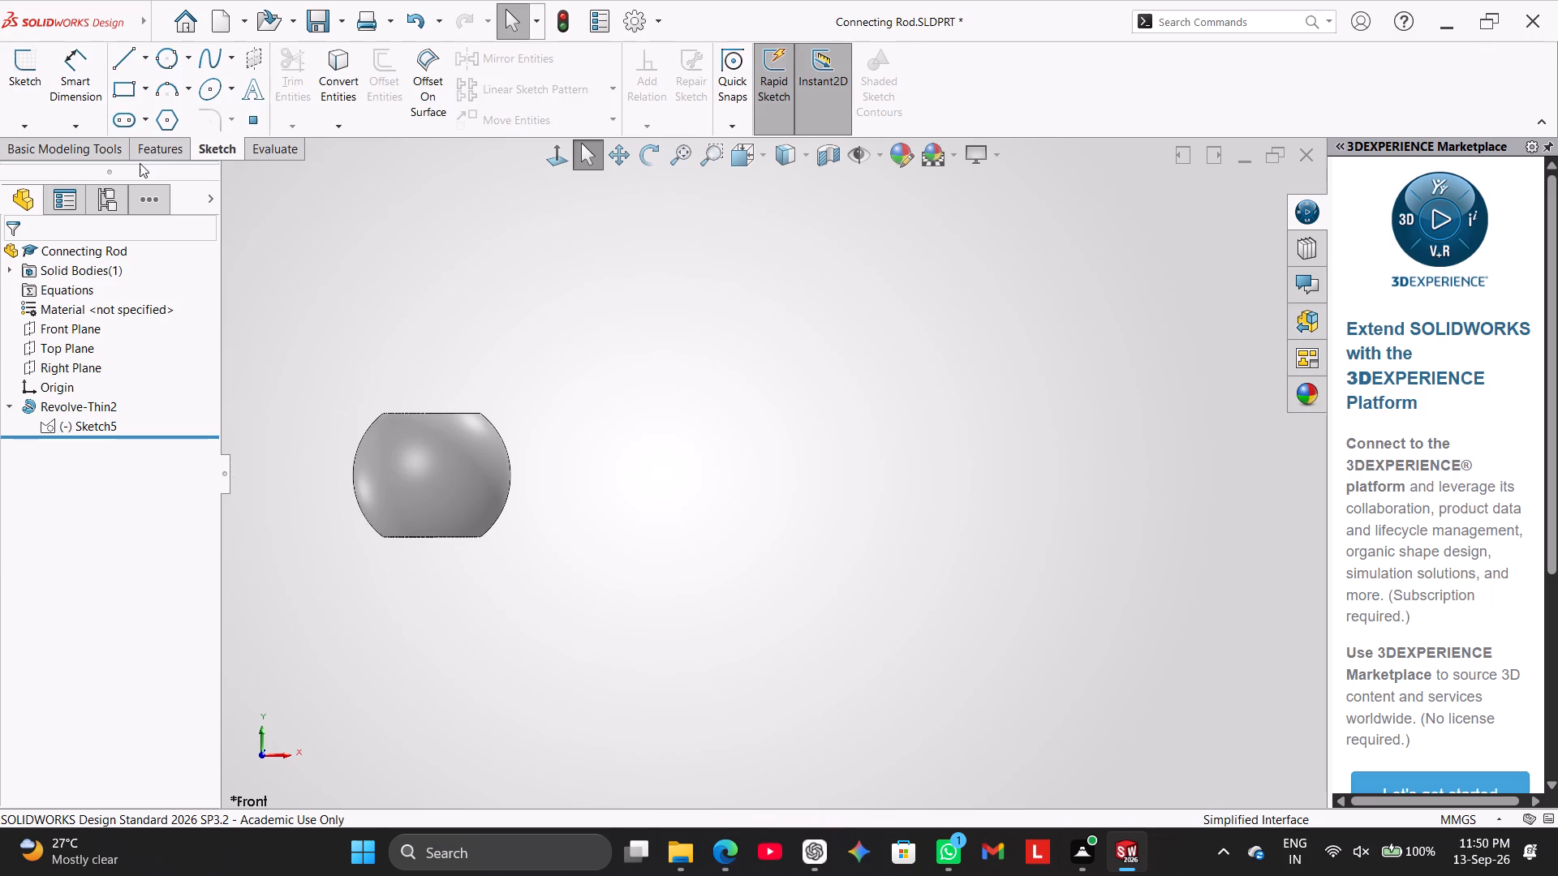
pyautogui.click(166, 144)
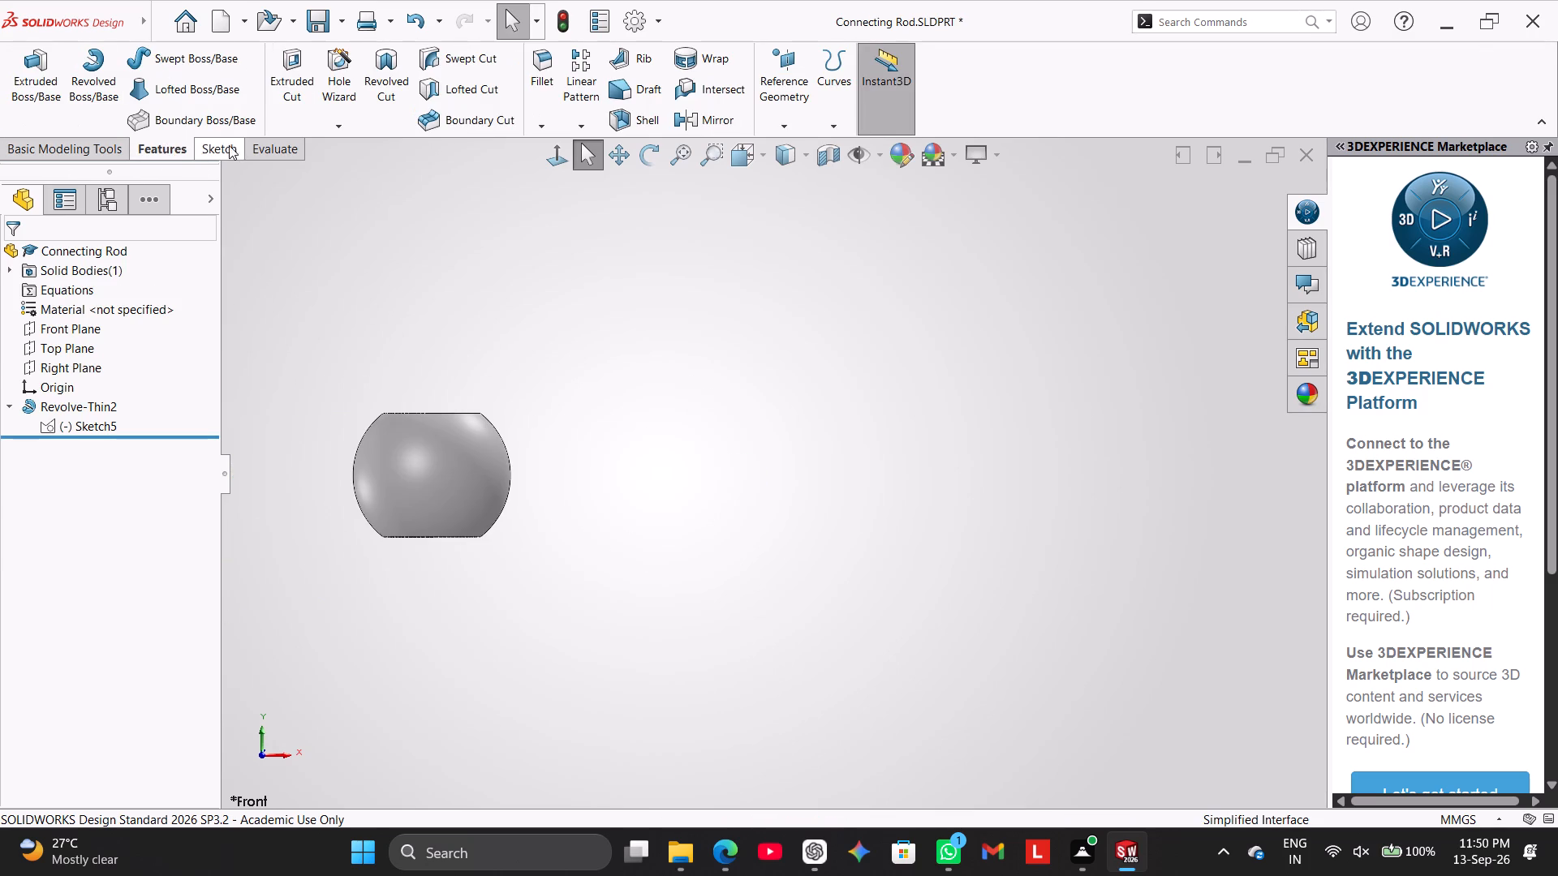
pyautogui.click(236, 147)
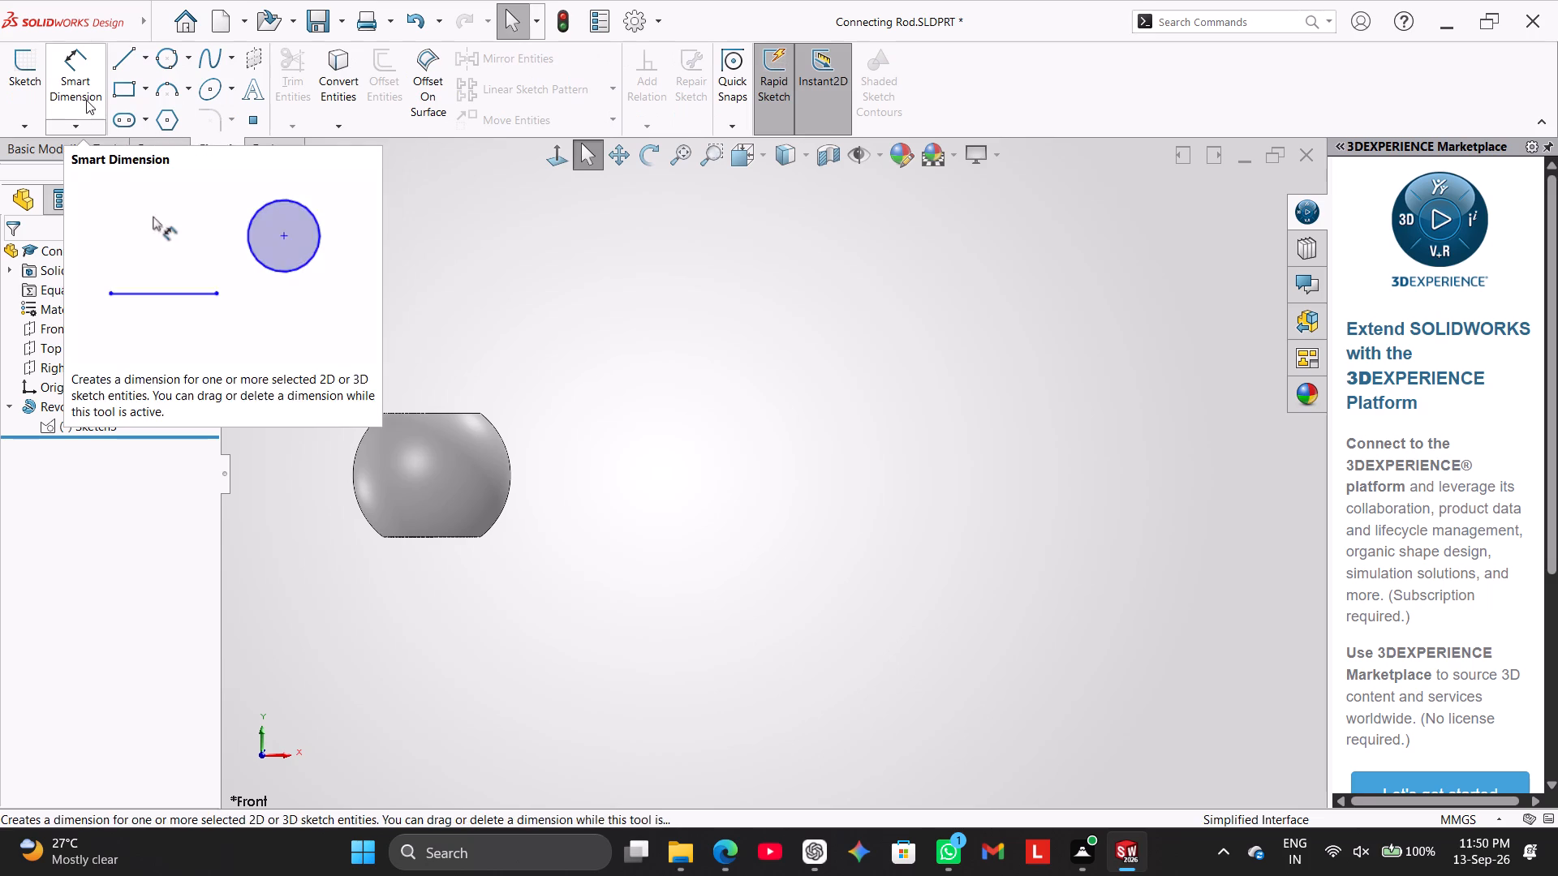
# Delete the thin revolve feature while keeping its profile sketch.
pyautogui.rightClick(90, 399)
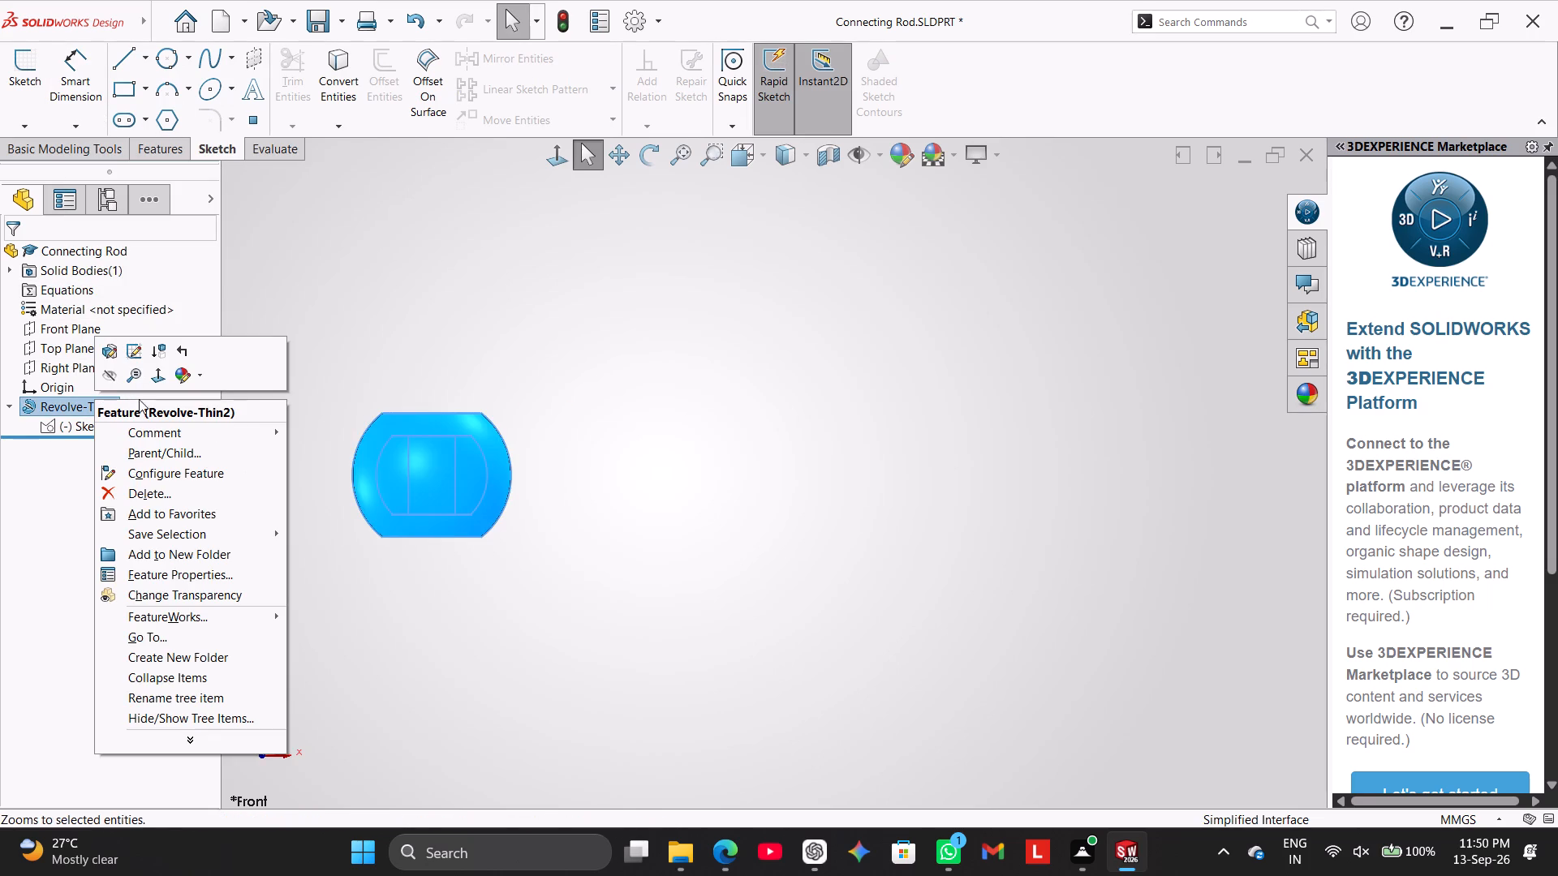
pyautogui.click(153, 487)
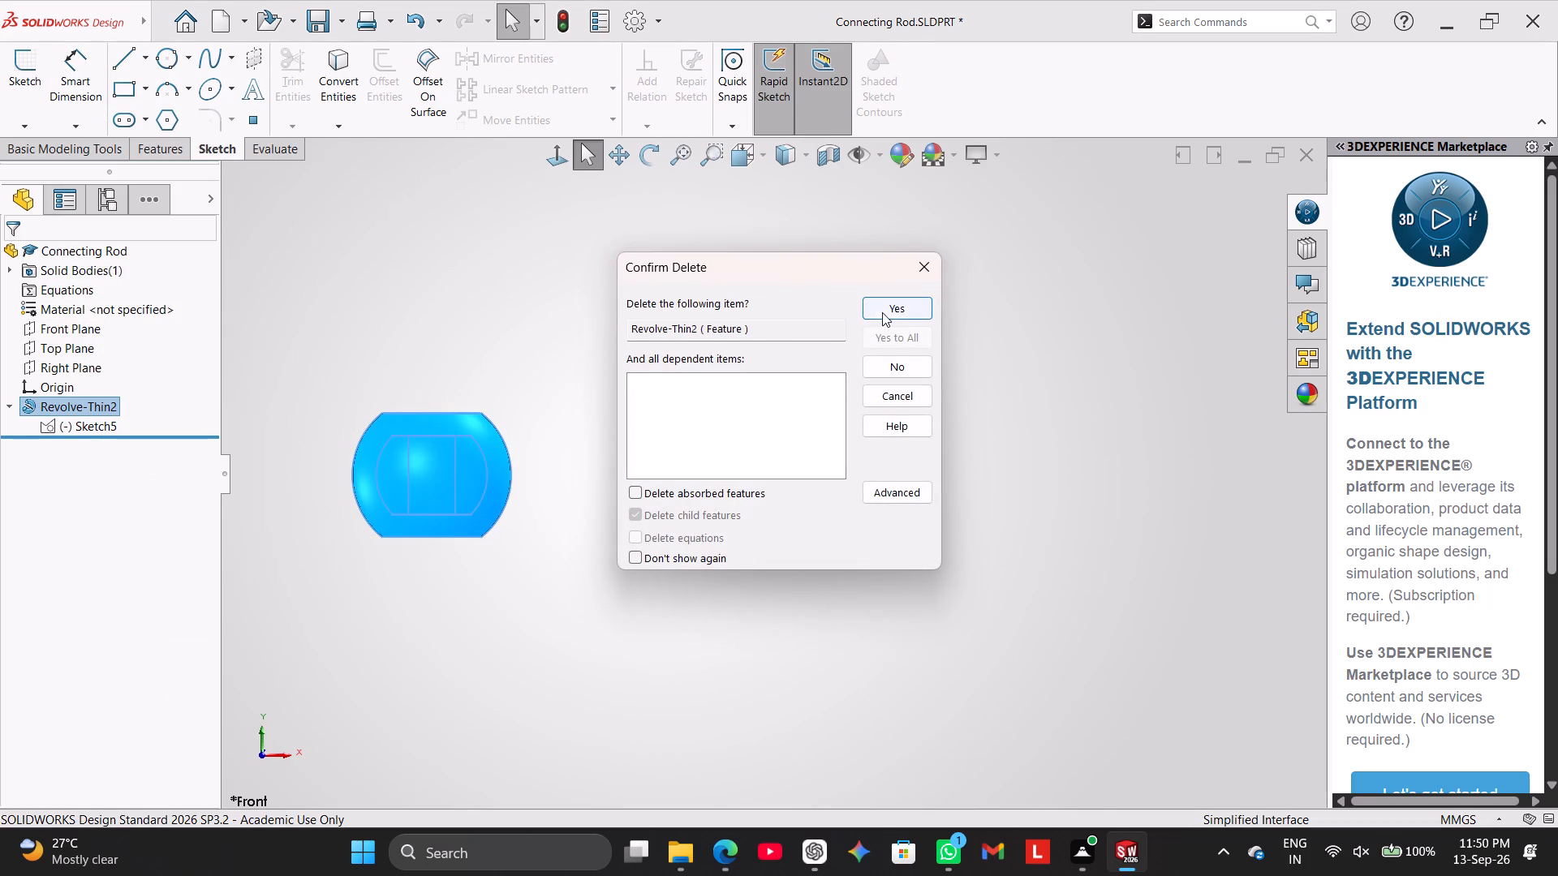
pyautogui.click(884, 311)
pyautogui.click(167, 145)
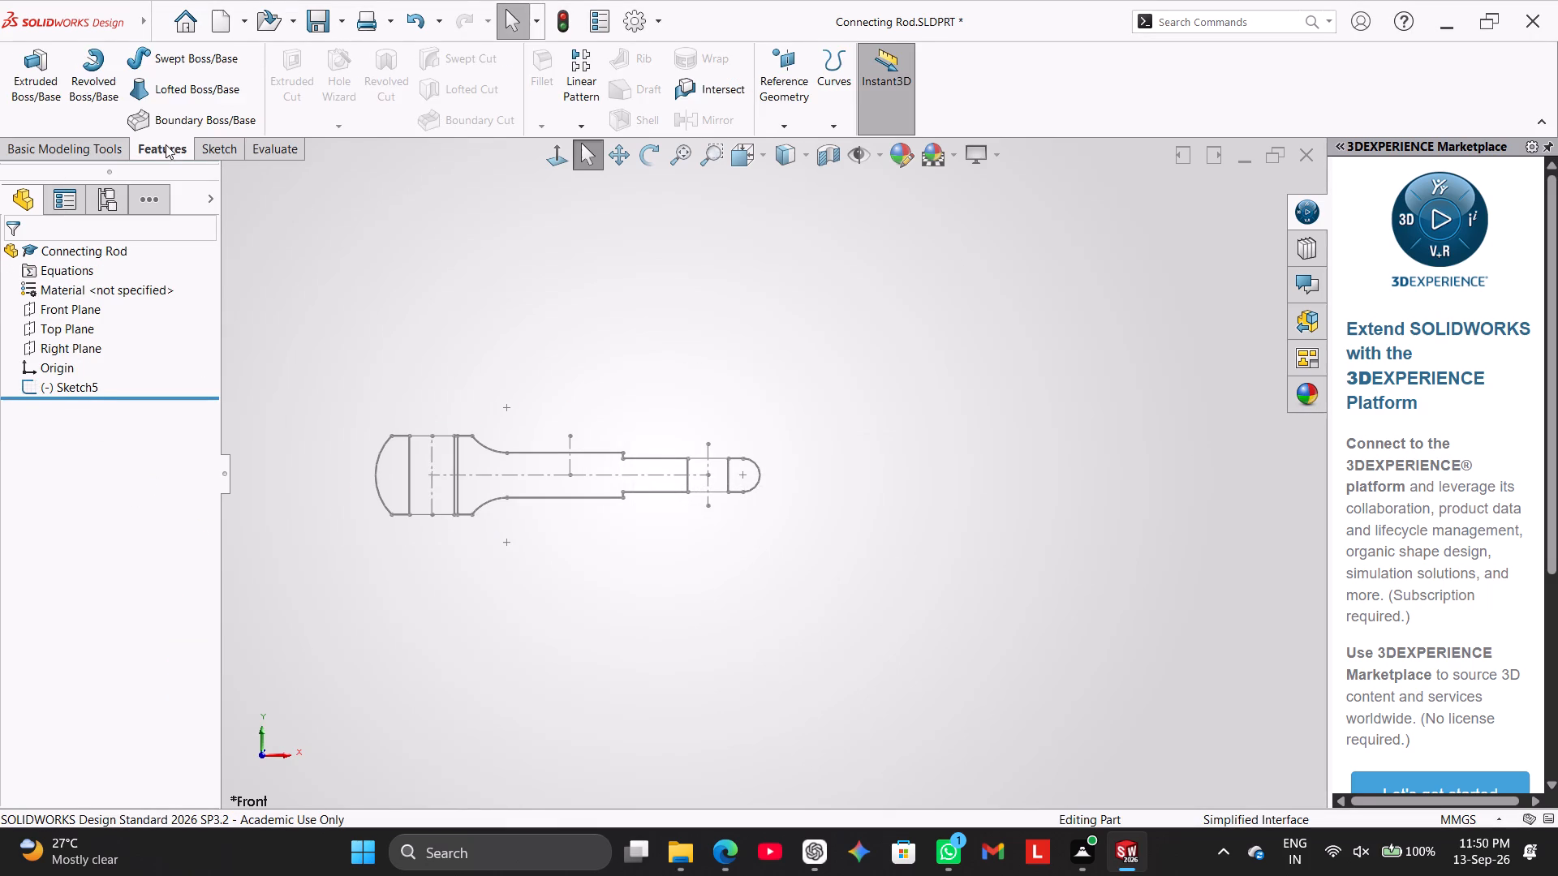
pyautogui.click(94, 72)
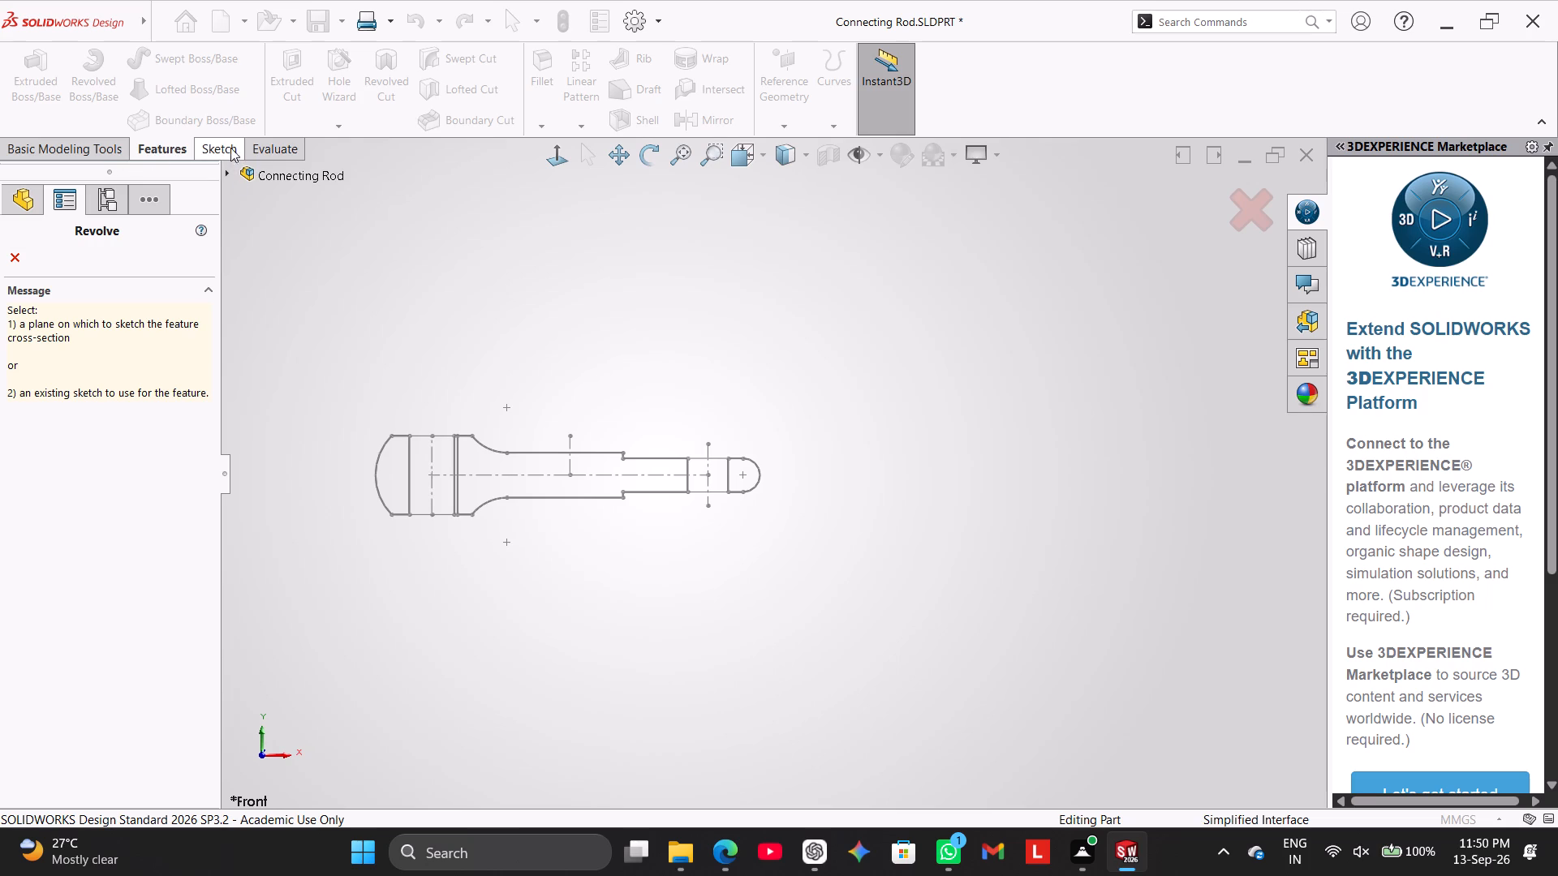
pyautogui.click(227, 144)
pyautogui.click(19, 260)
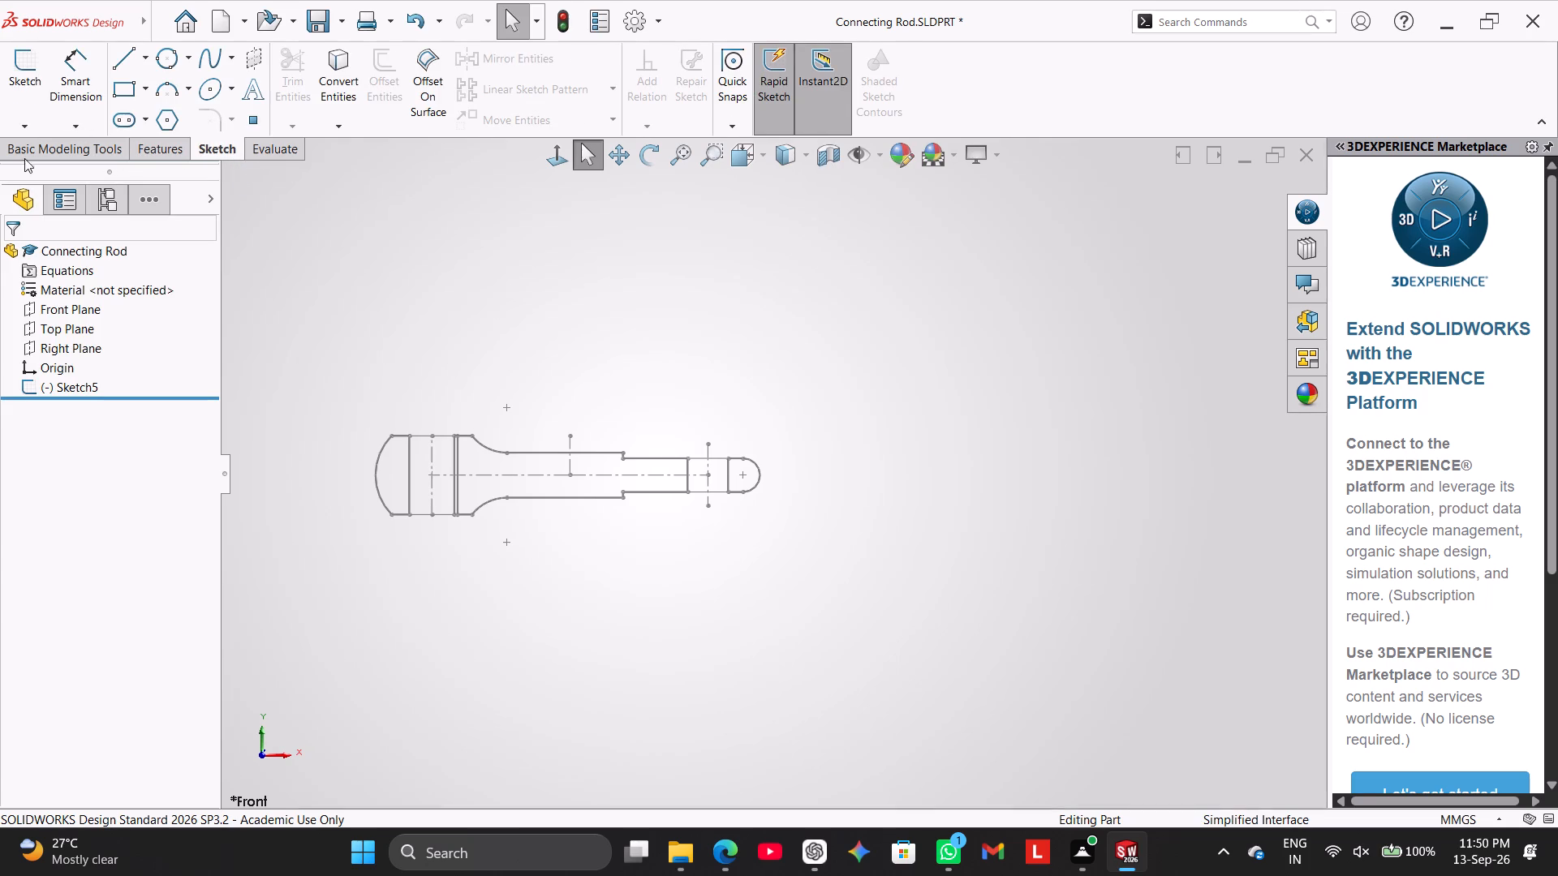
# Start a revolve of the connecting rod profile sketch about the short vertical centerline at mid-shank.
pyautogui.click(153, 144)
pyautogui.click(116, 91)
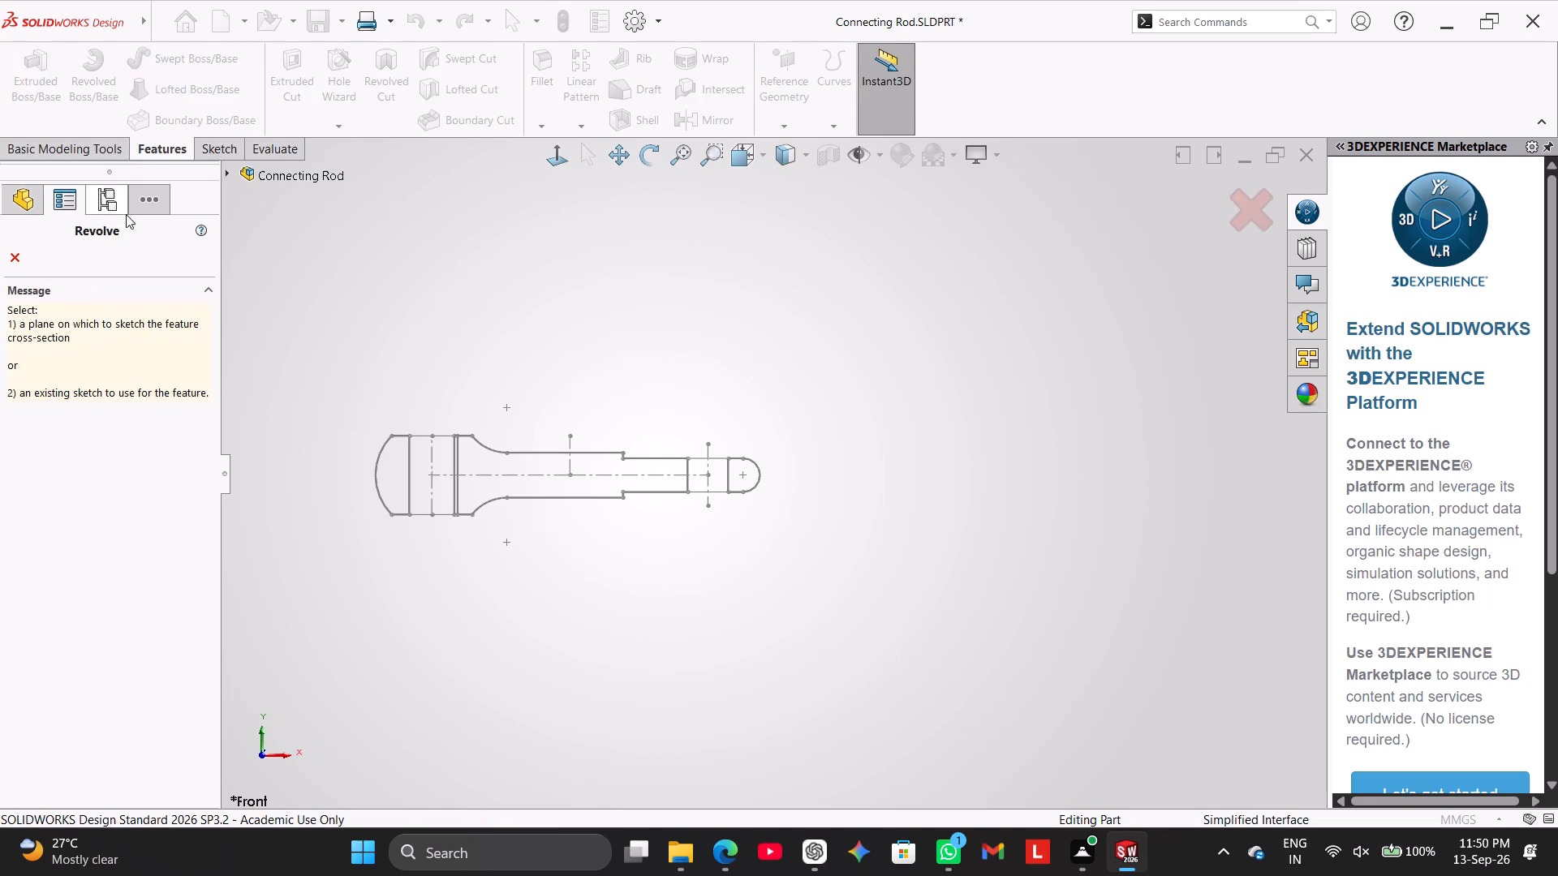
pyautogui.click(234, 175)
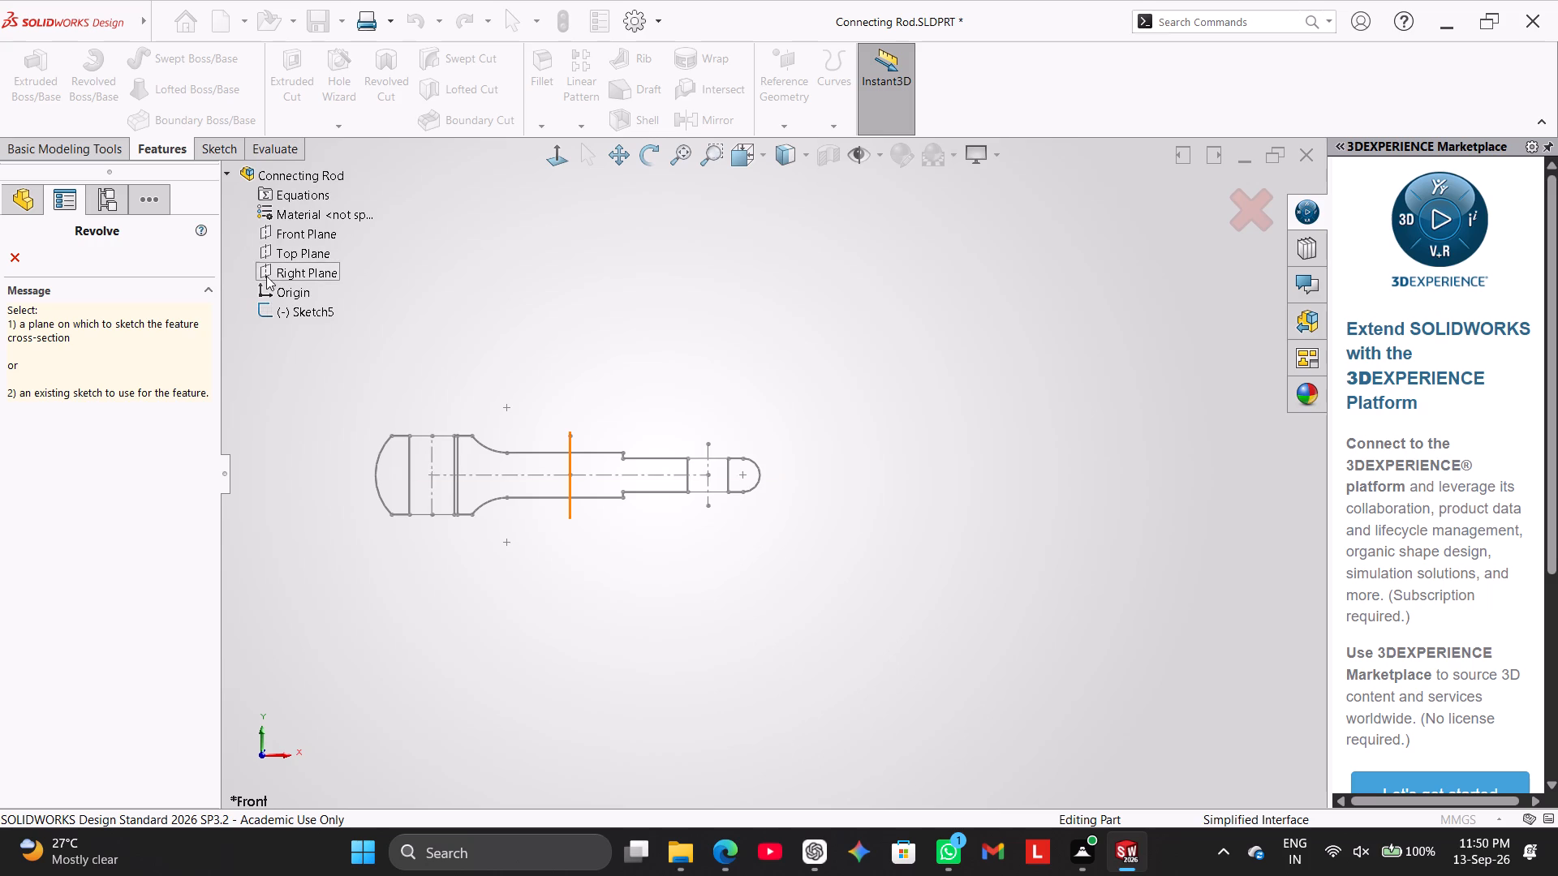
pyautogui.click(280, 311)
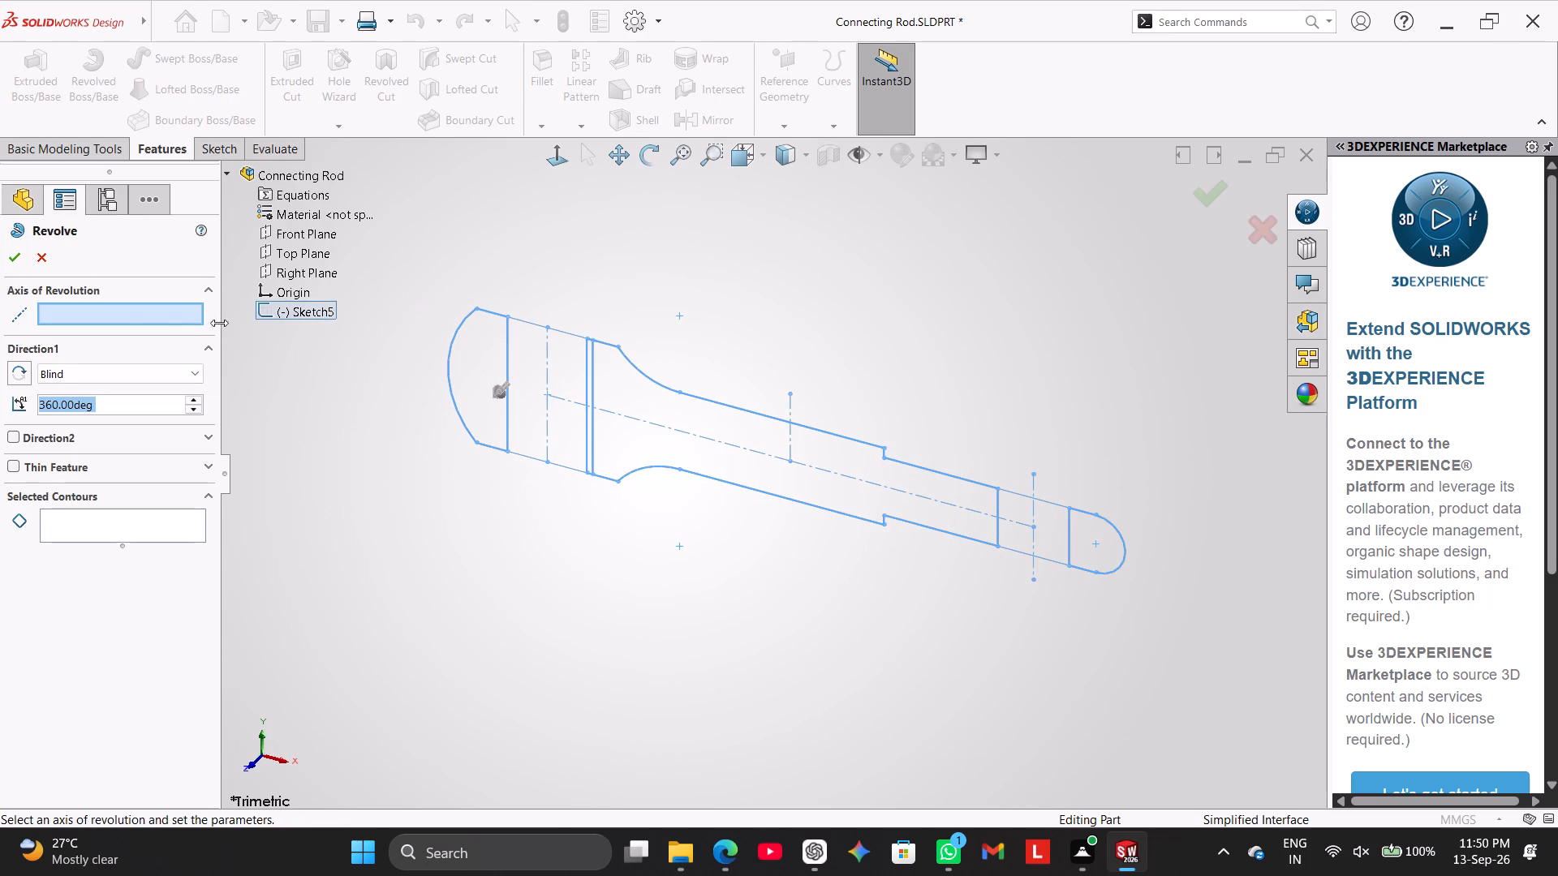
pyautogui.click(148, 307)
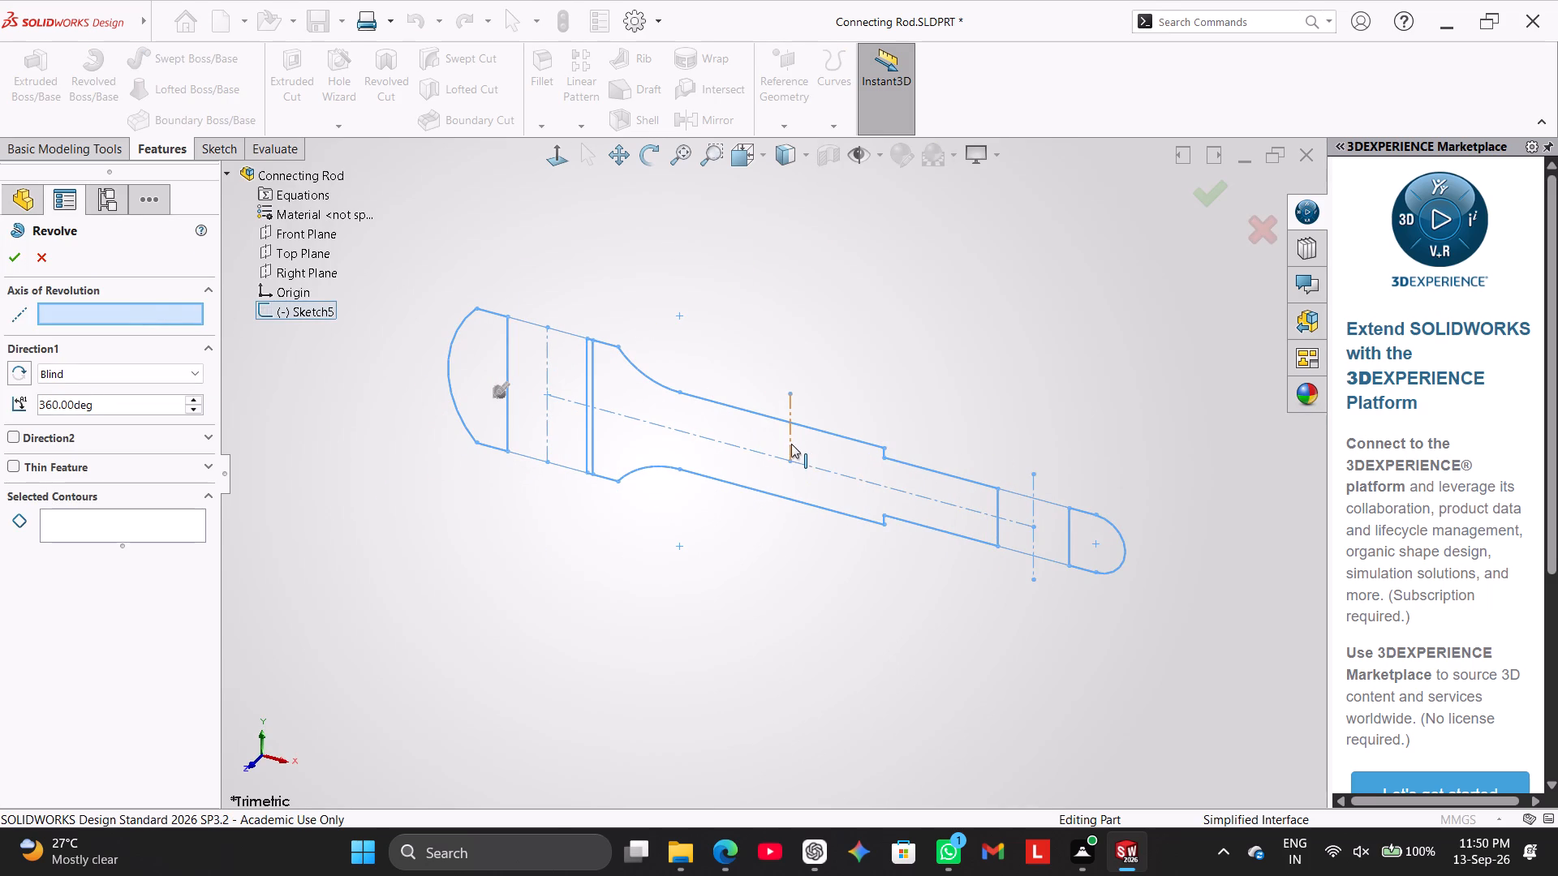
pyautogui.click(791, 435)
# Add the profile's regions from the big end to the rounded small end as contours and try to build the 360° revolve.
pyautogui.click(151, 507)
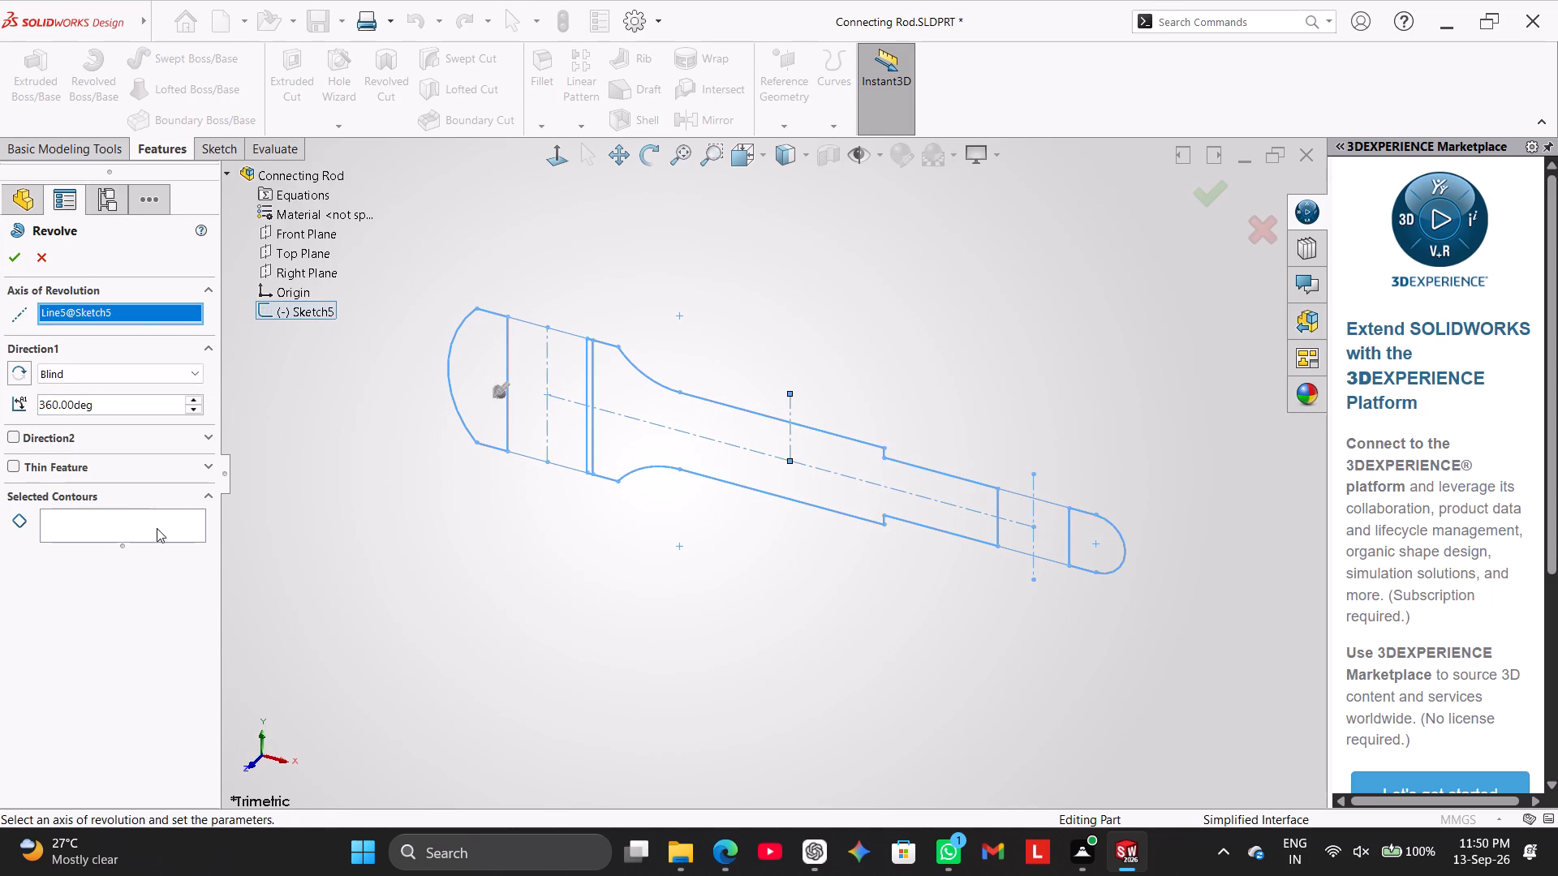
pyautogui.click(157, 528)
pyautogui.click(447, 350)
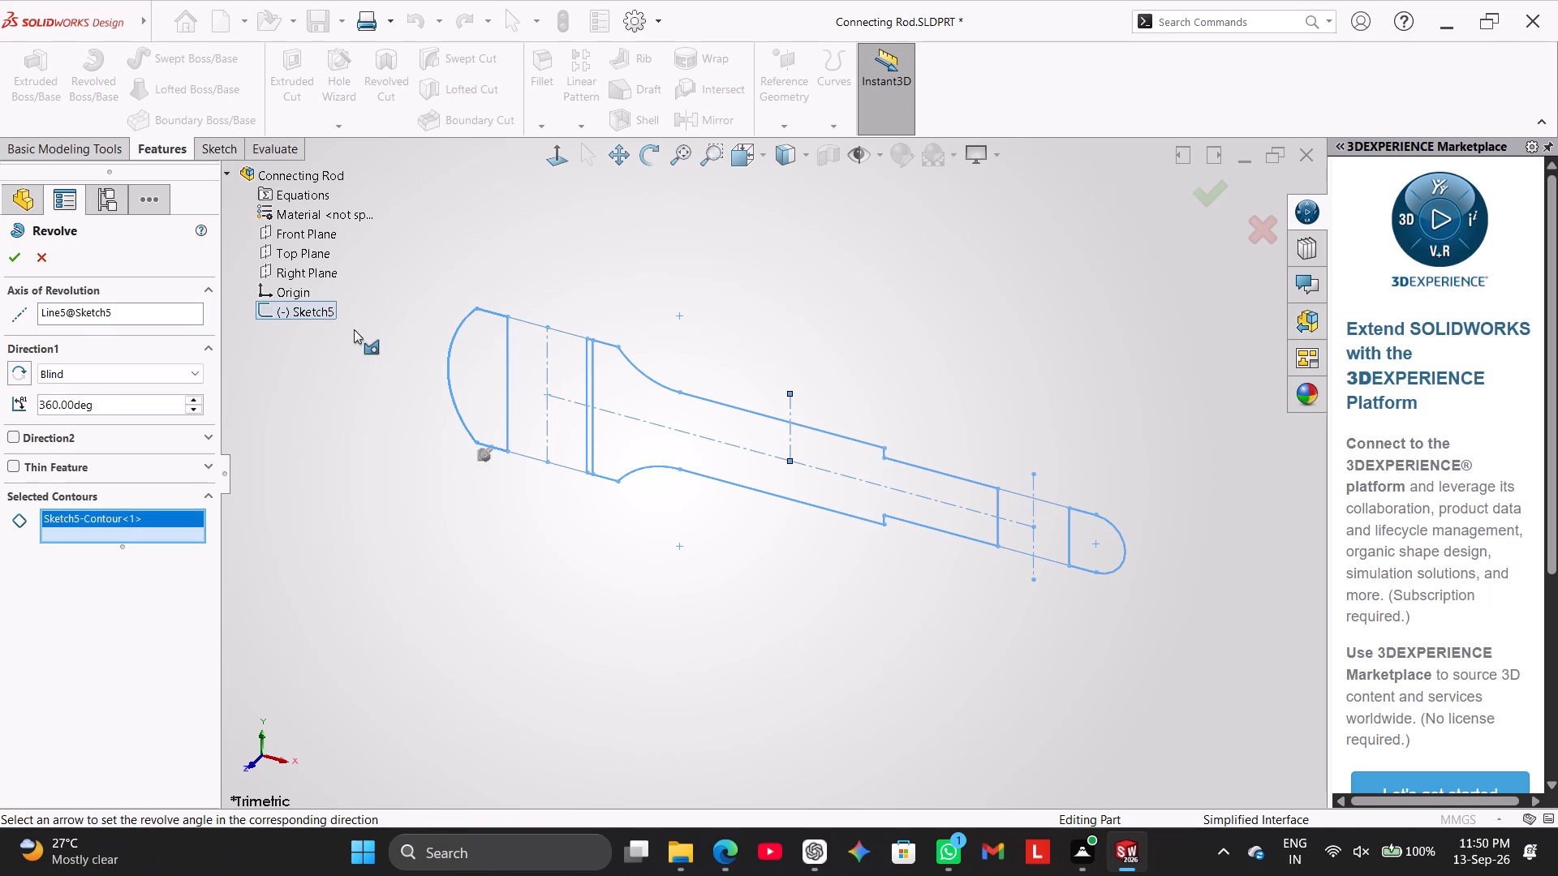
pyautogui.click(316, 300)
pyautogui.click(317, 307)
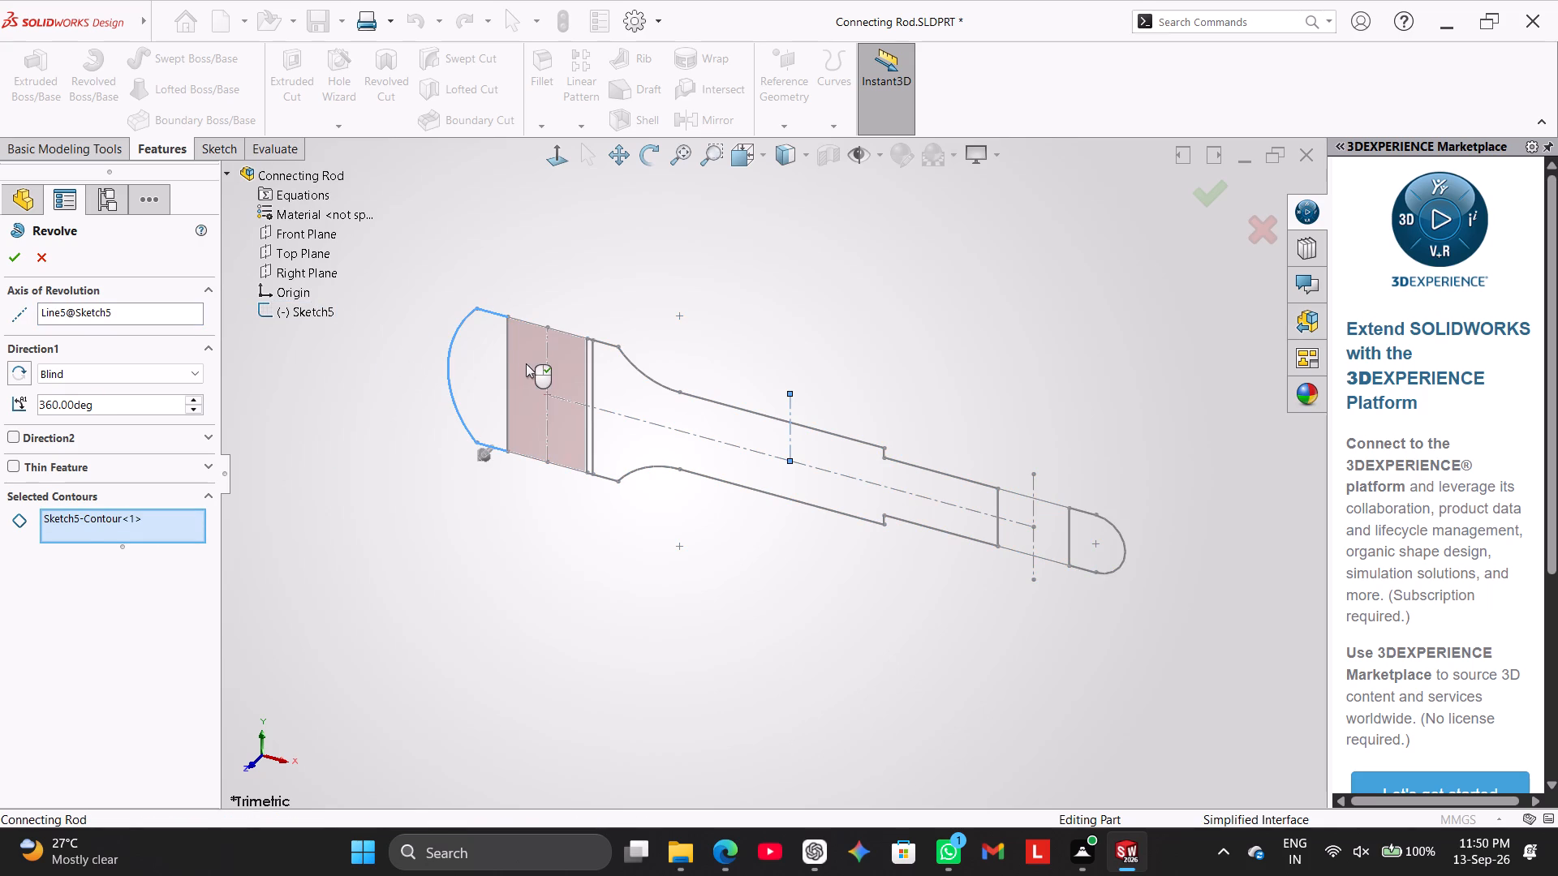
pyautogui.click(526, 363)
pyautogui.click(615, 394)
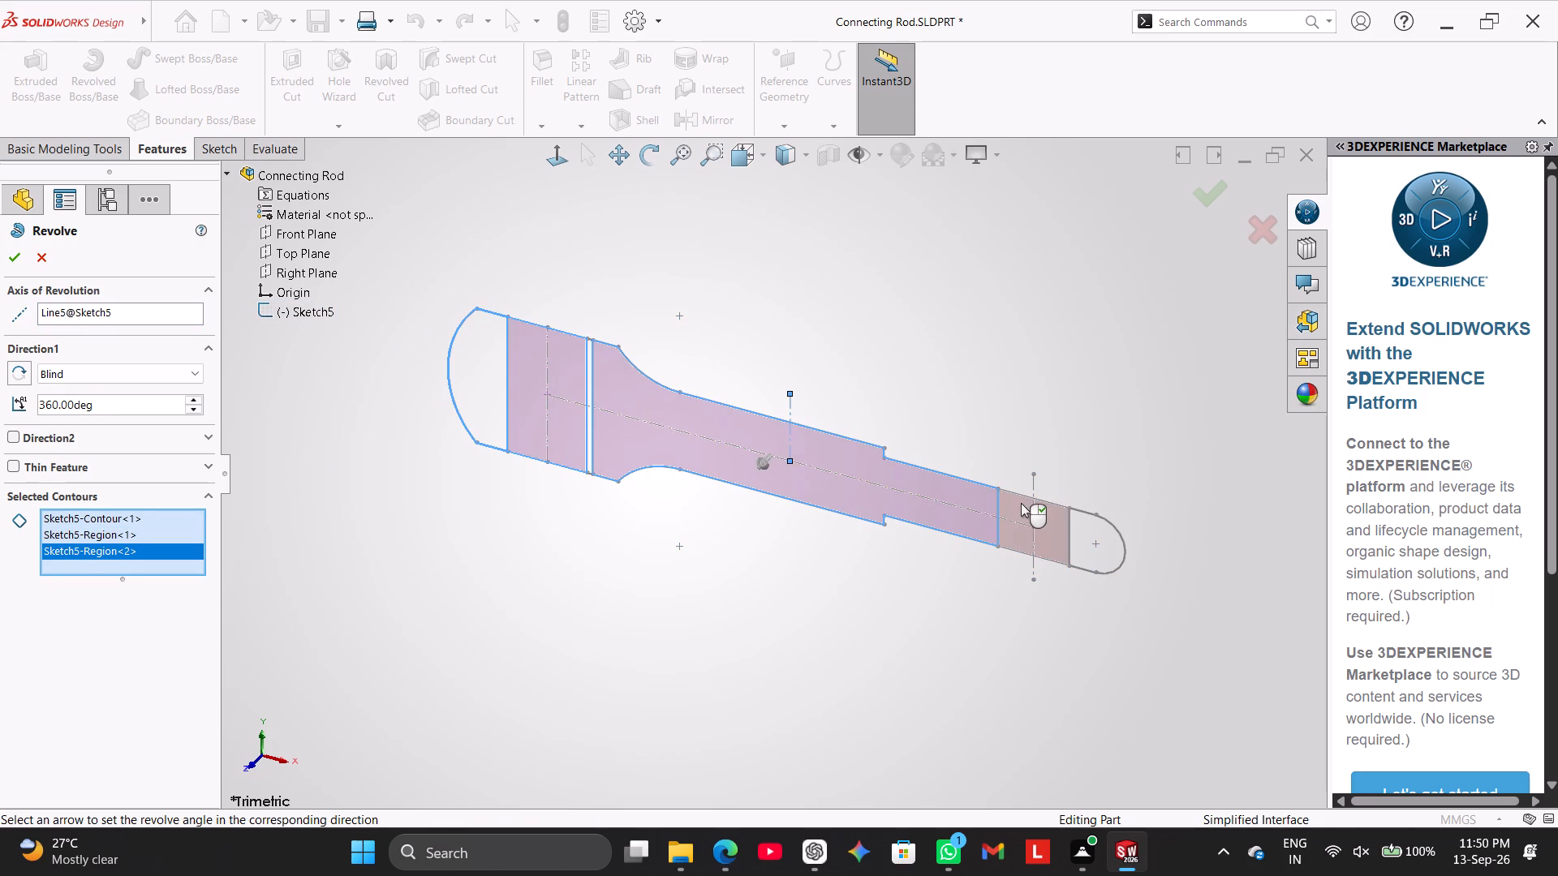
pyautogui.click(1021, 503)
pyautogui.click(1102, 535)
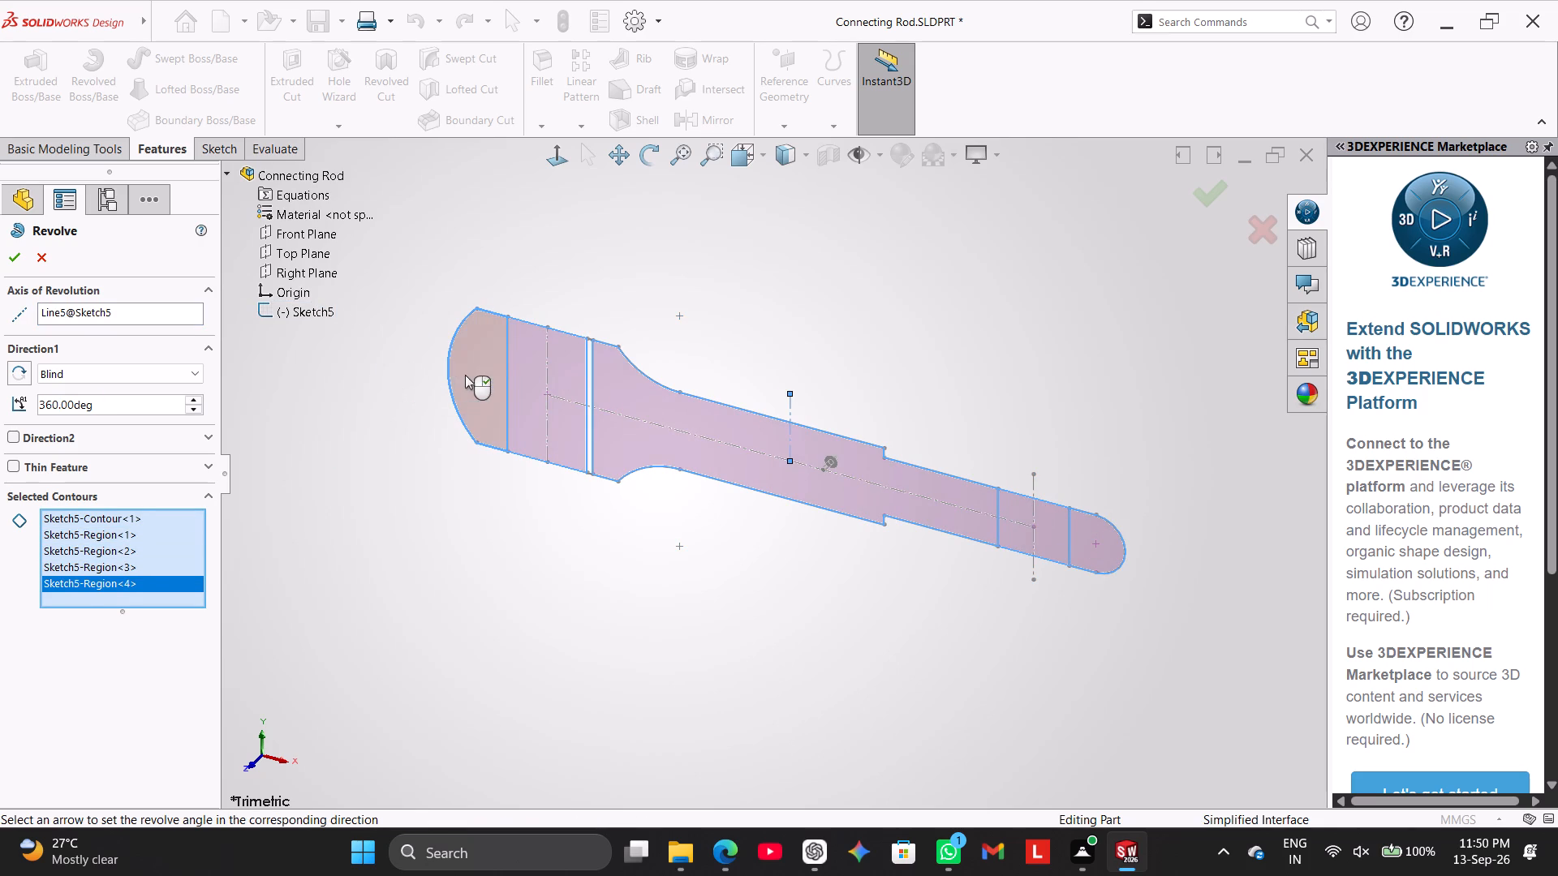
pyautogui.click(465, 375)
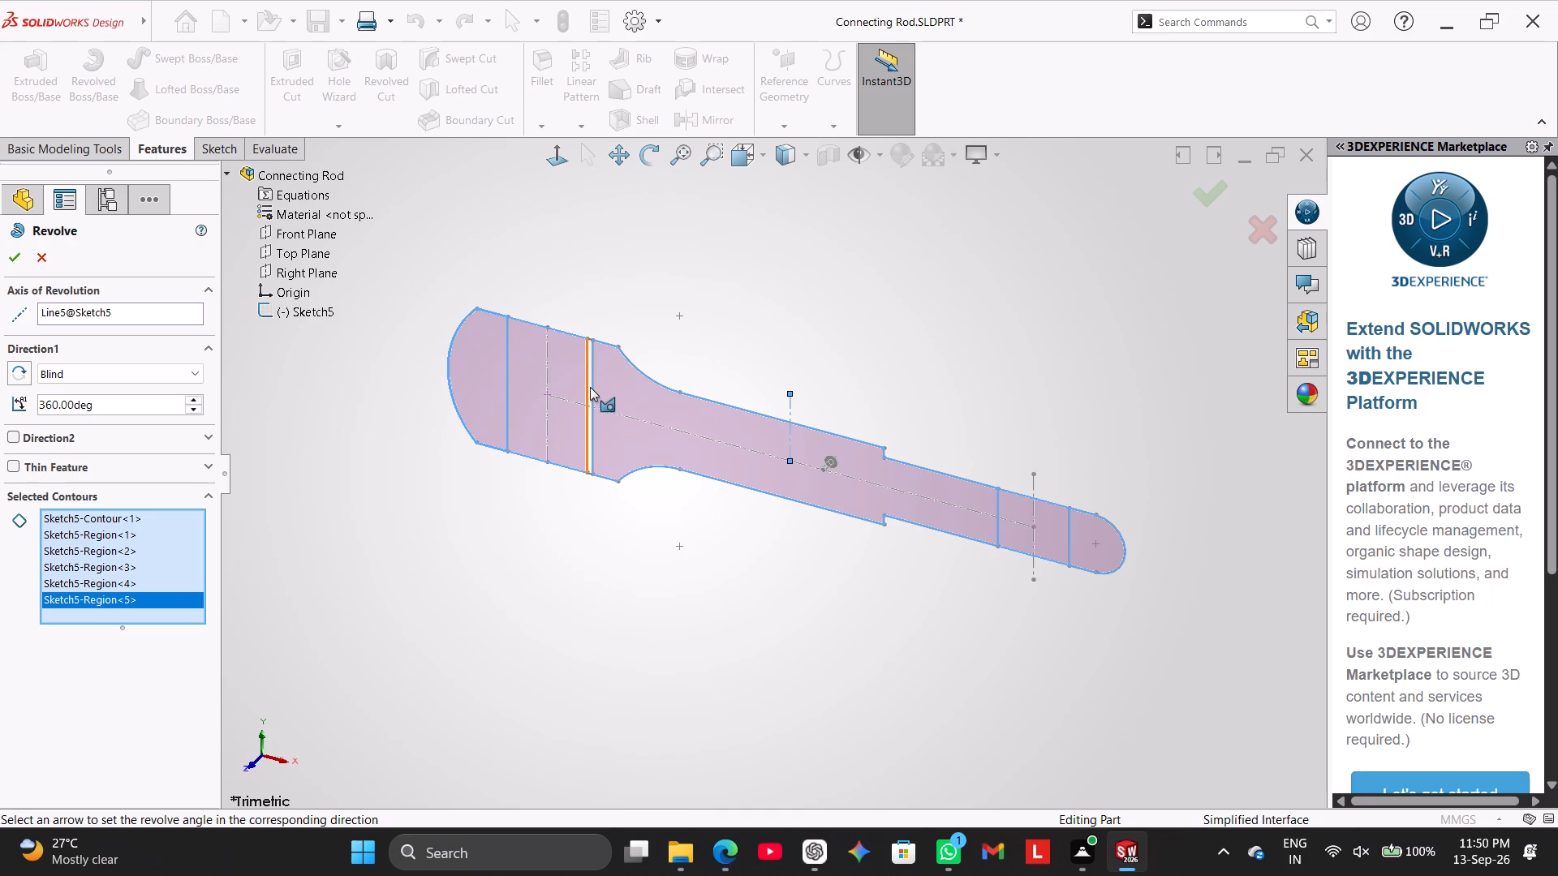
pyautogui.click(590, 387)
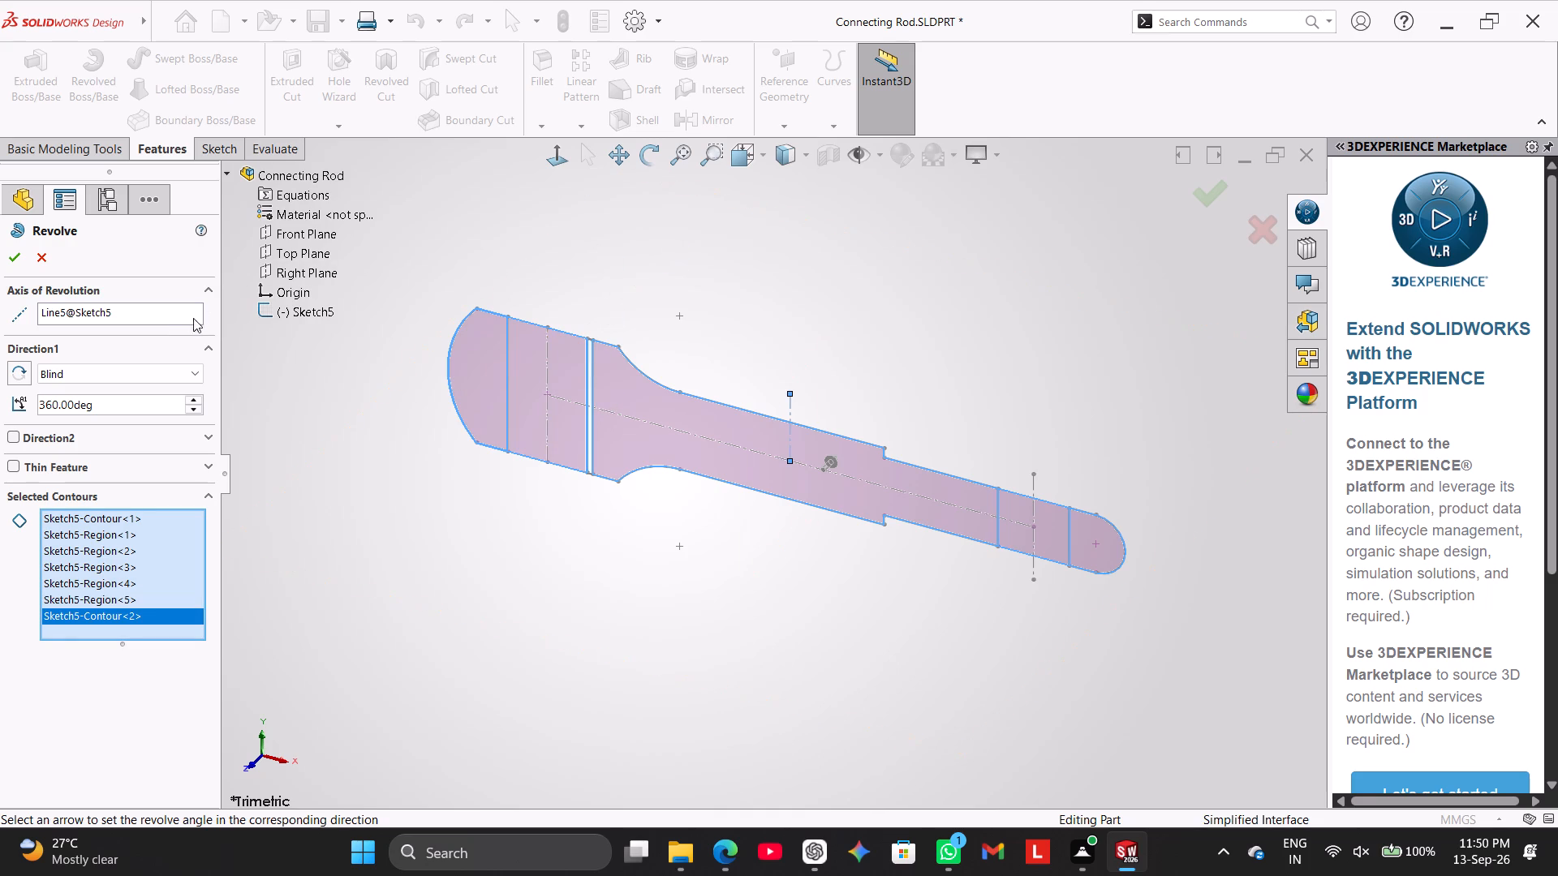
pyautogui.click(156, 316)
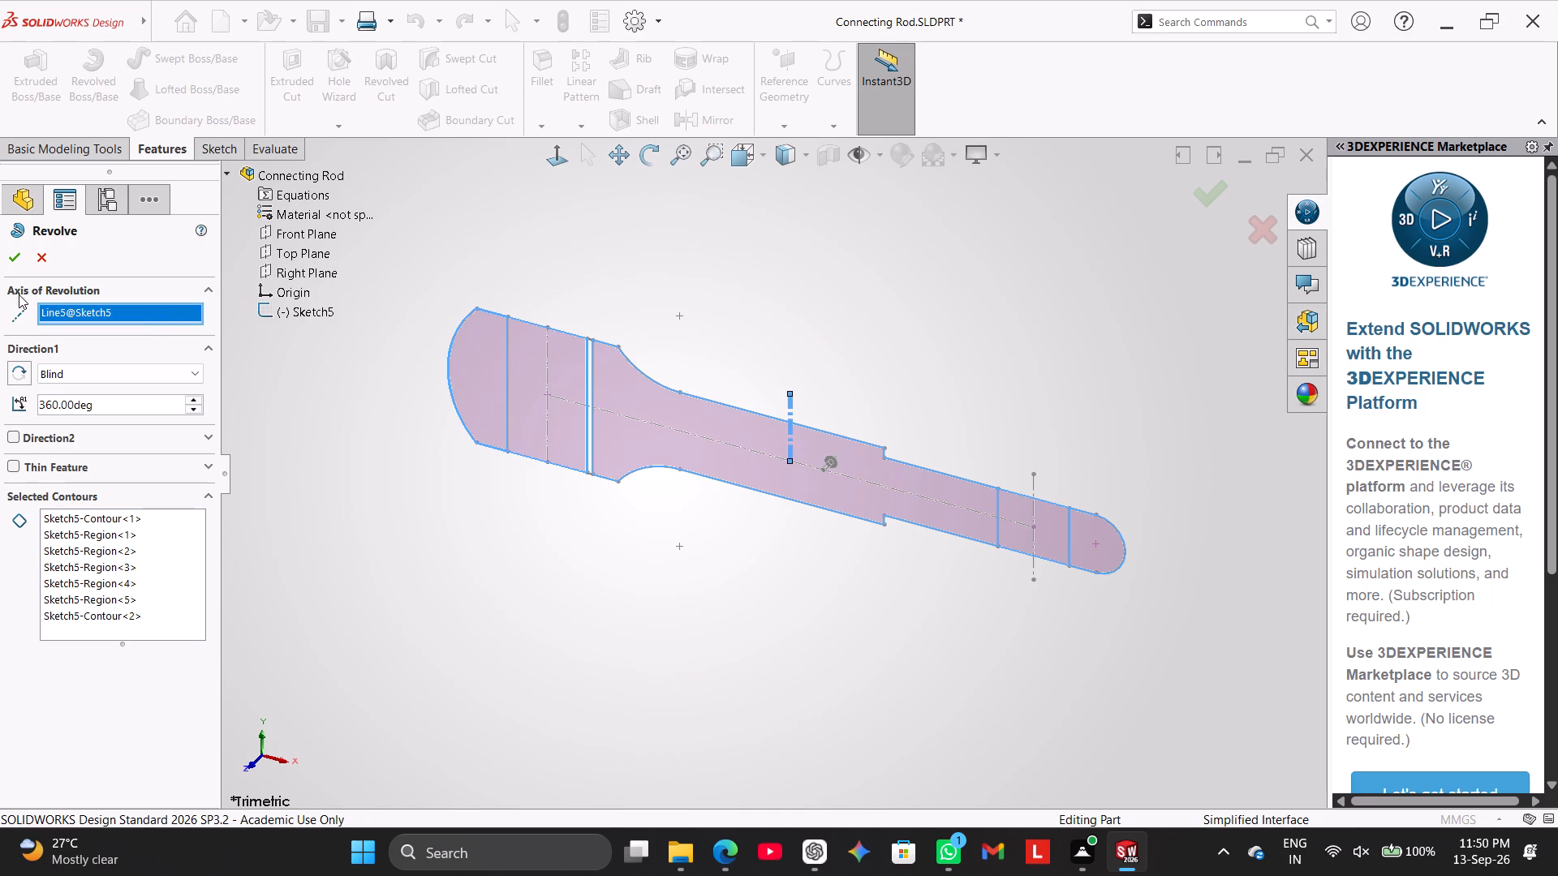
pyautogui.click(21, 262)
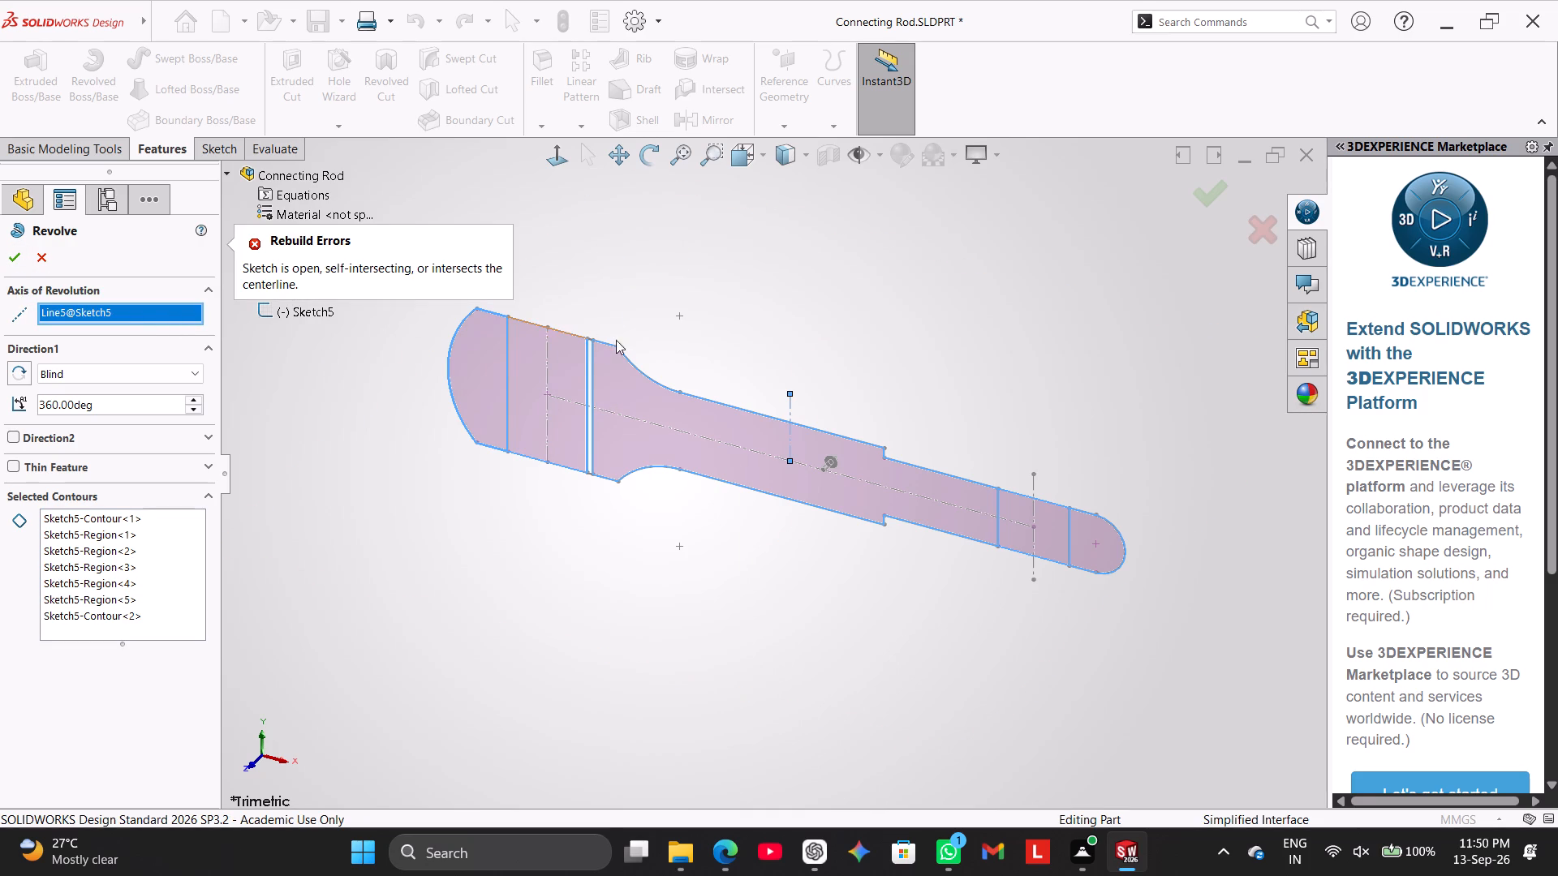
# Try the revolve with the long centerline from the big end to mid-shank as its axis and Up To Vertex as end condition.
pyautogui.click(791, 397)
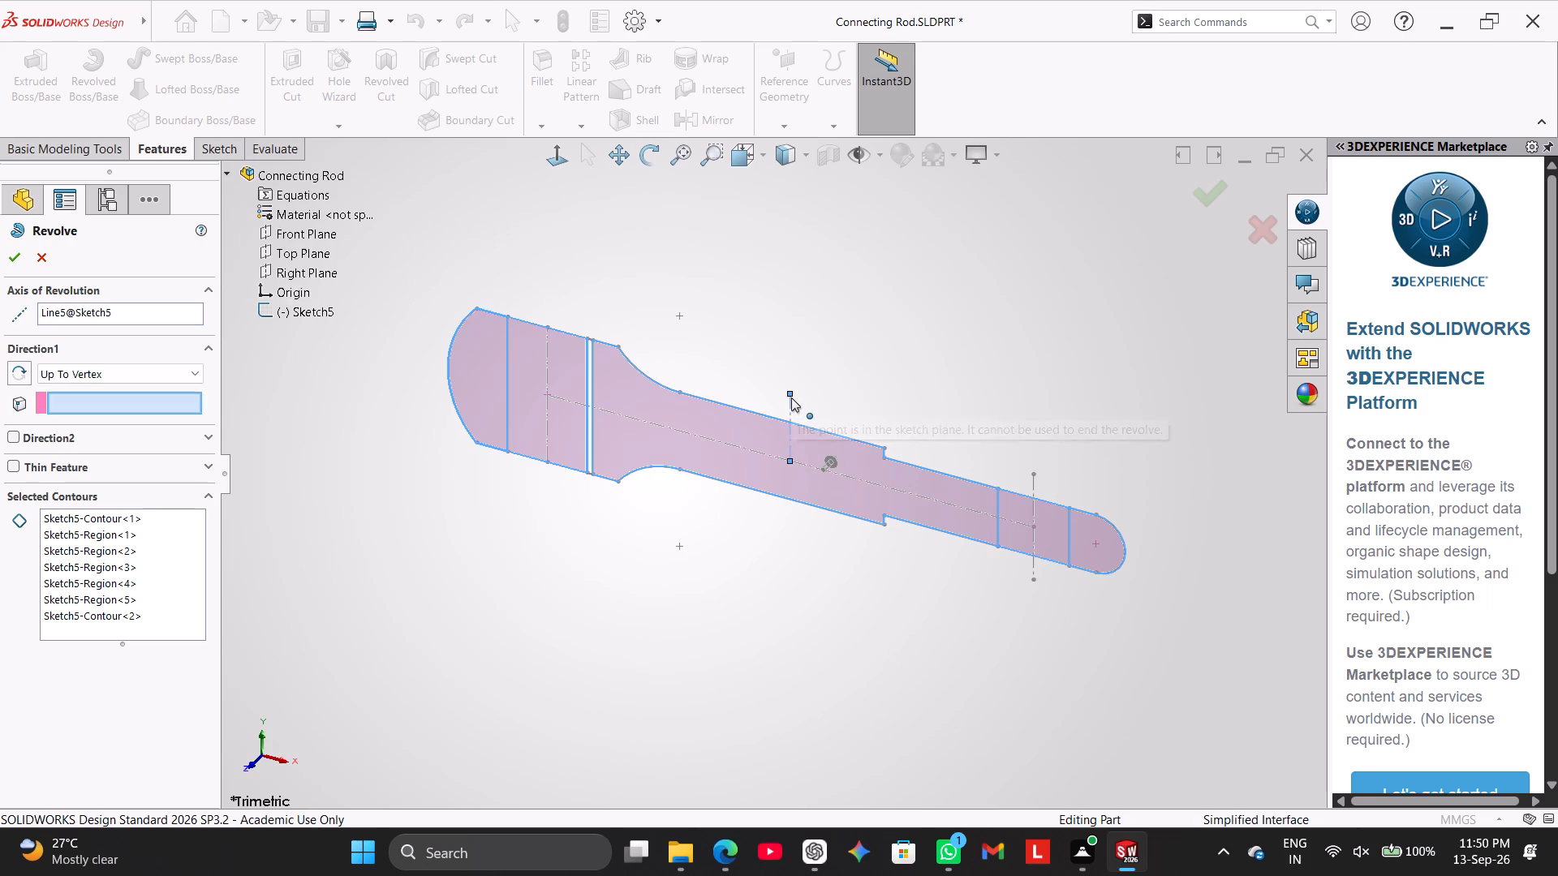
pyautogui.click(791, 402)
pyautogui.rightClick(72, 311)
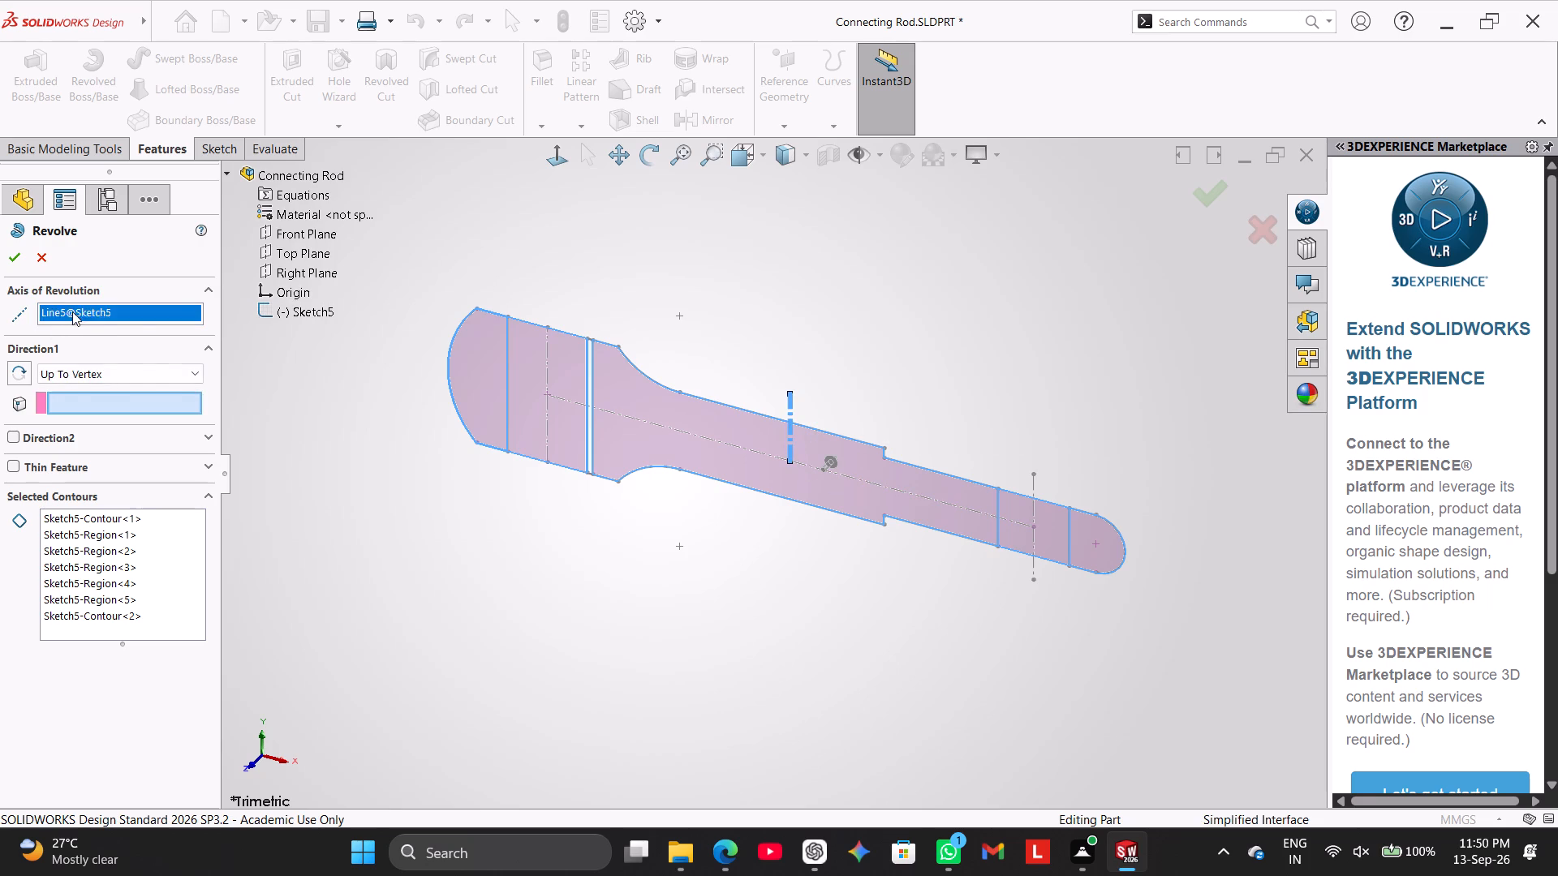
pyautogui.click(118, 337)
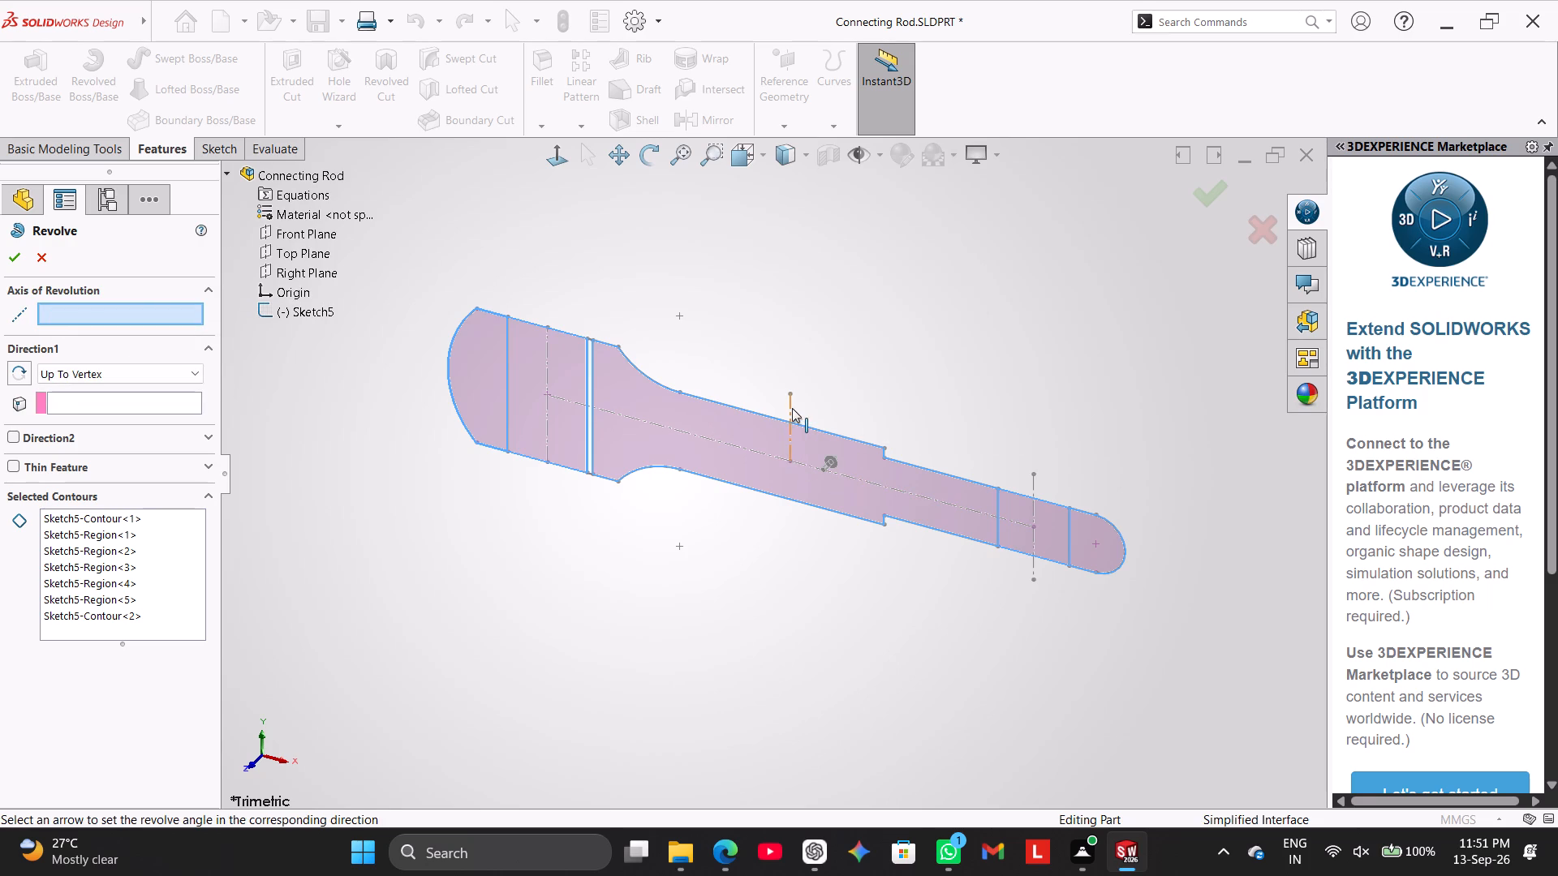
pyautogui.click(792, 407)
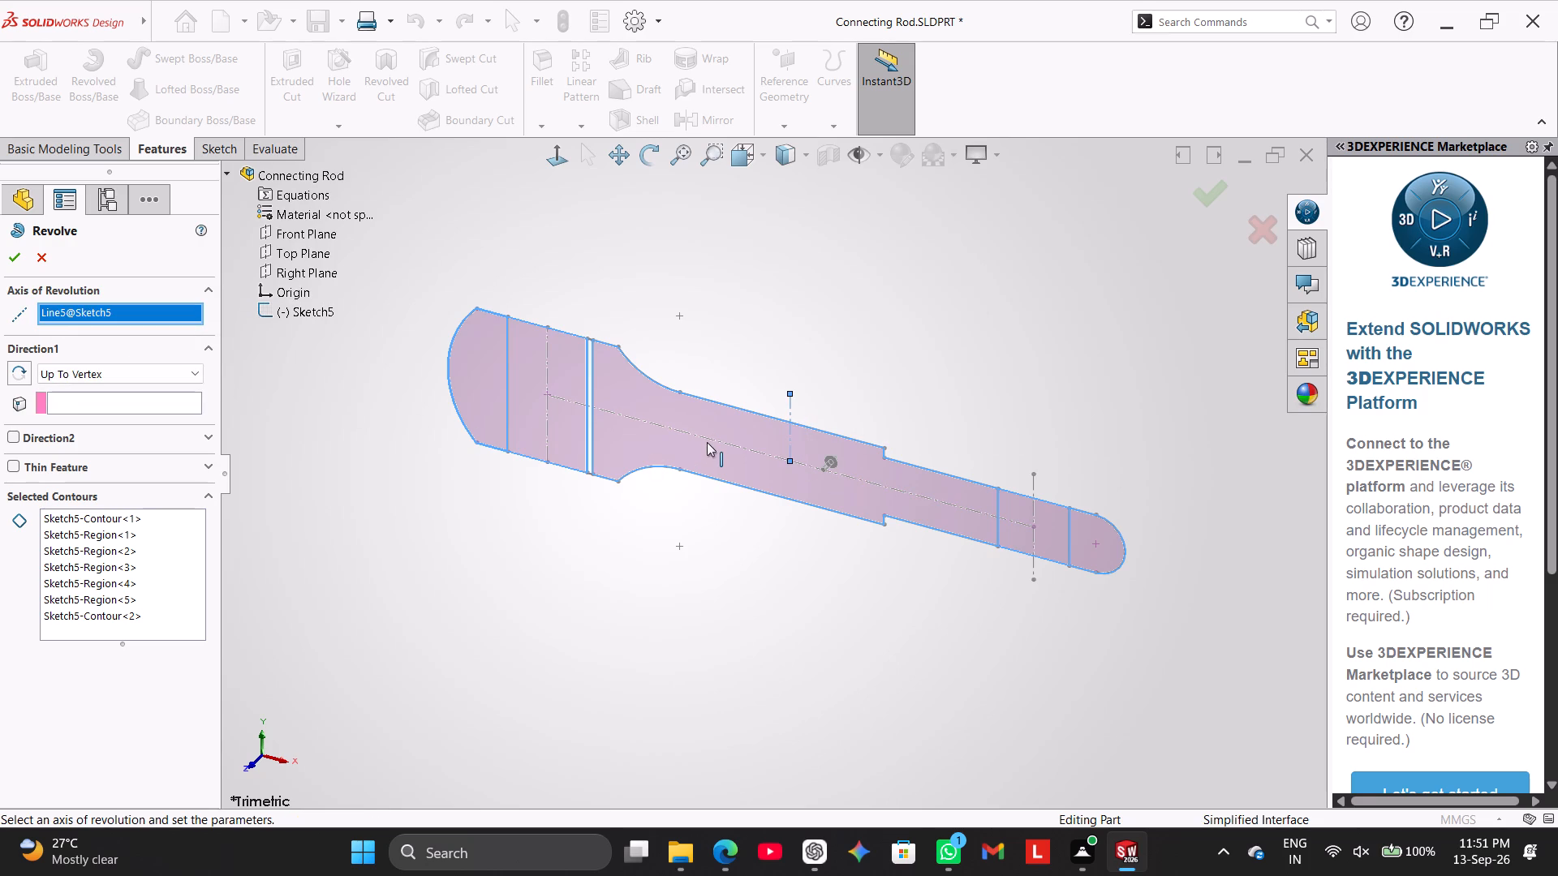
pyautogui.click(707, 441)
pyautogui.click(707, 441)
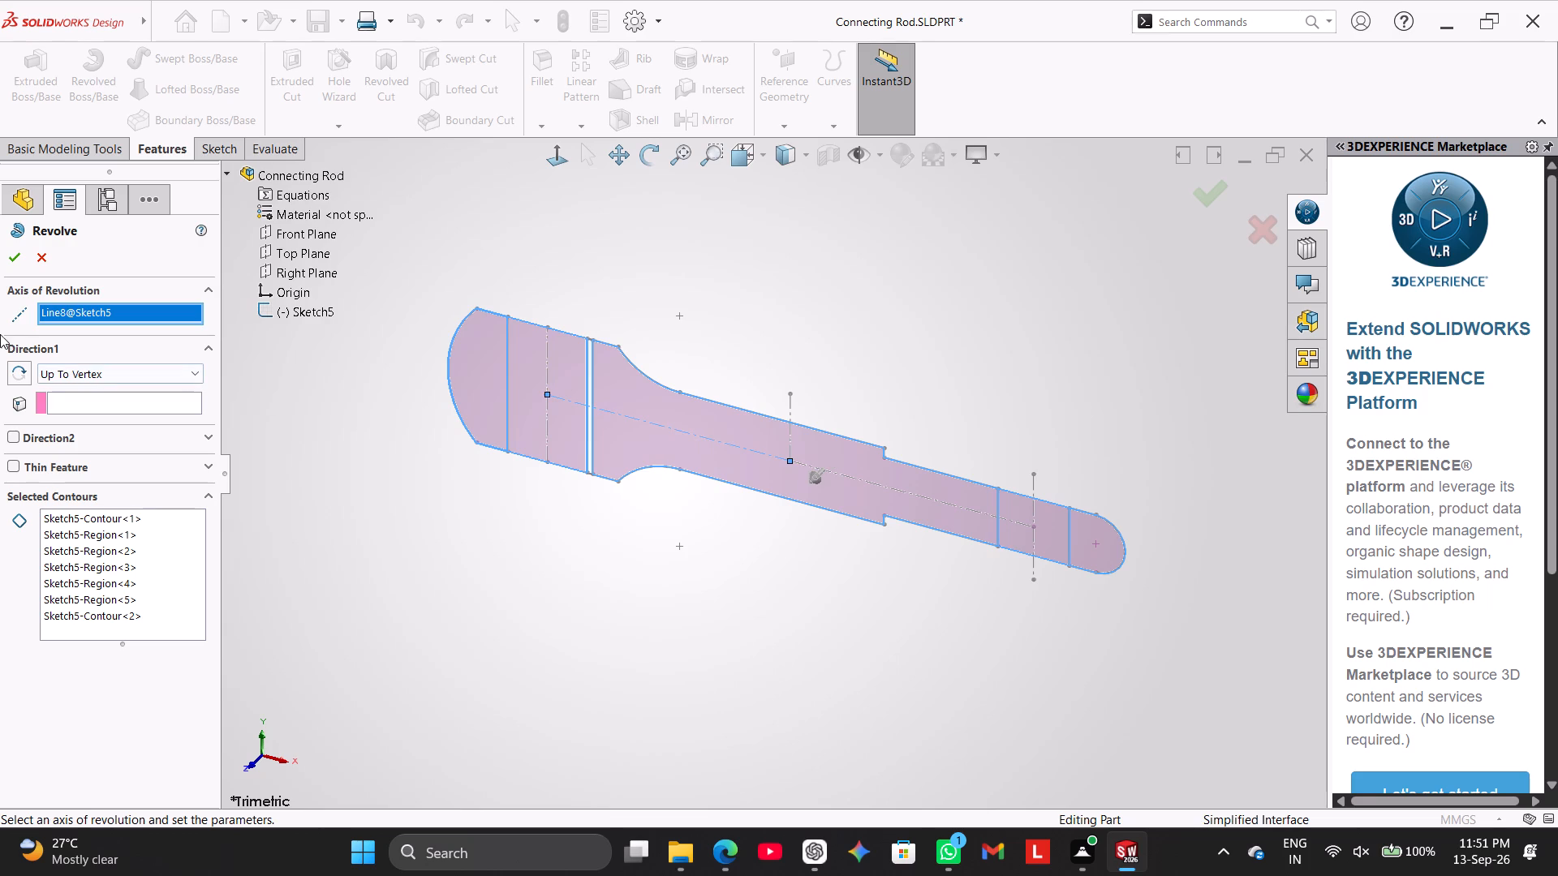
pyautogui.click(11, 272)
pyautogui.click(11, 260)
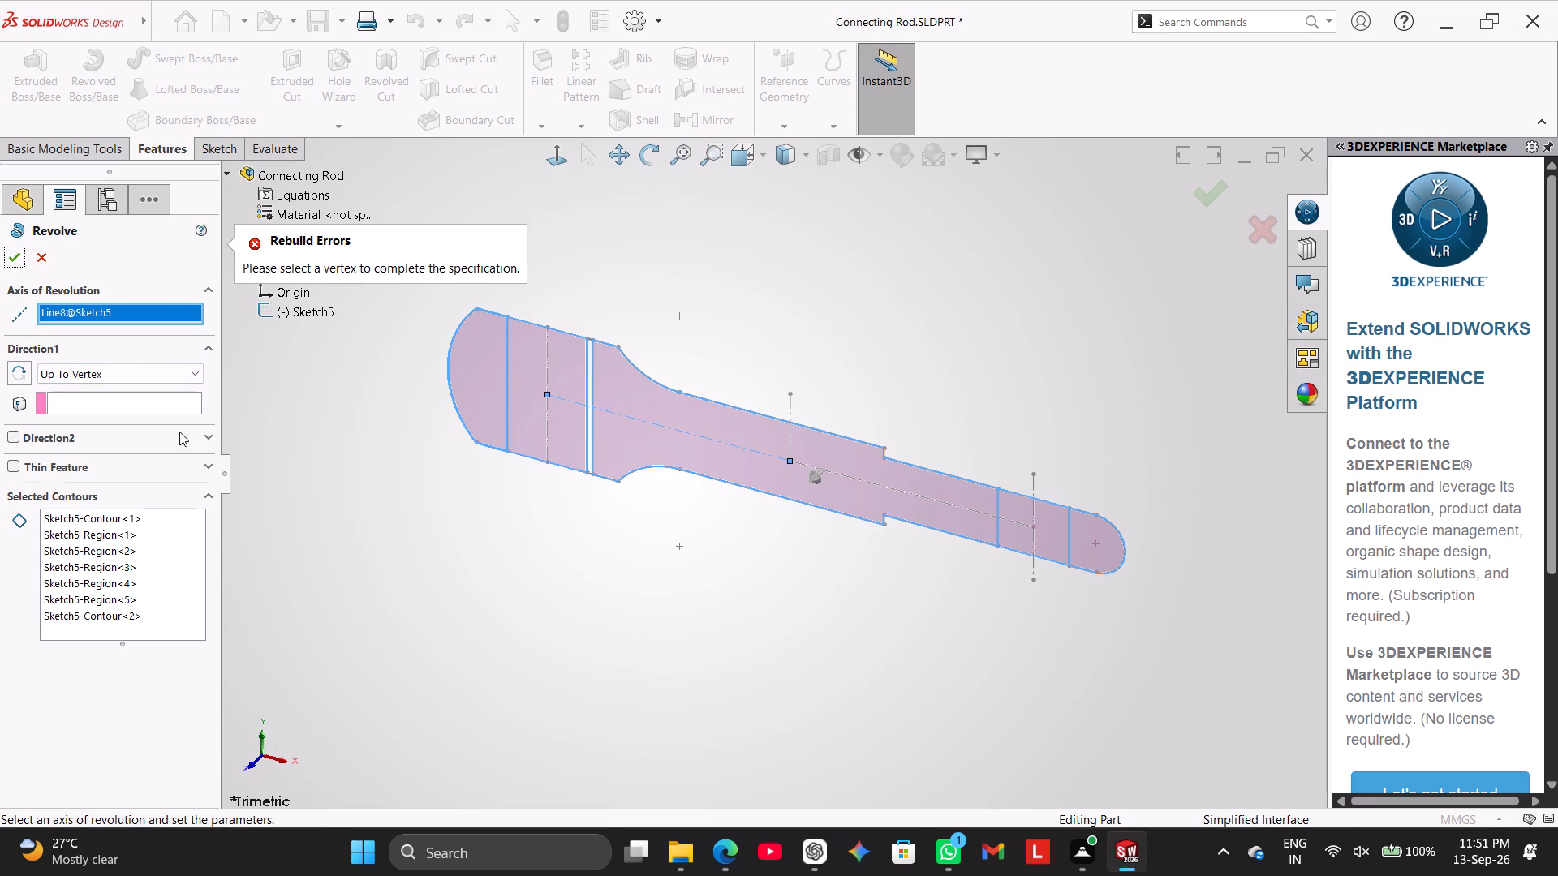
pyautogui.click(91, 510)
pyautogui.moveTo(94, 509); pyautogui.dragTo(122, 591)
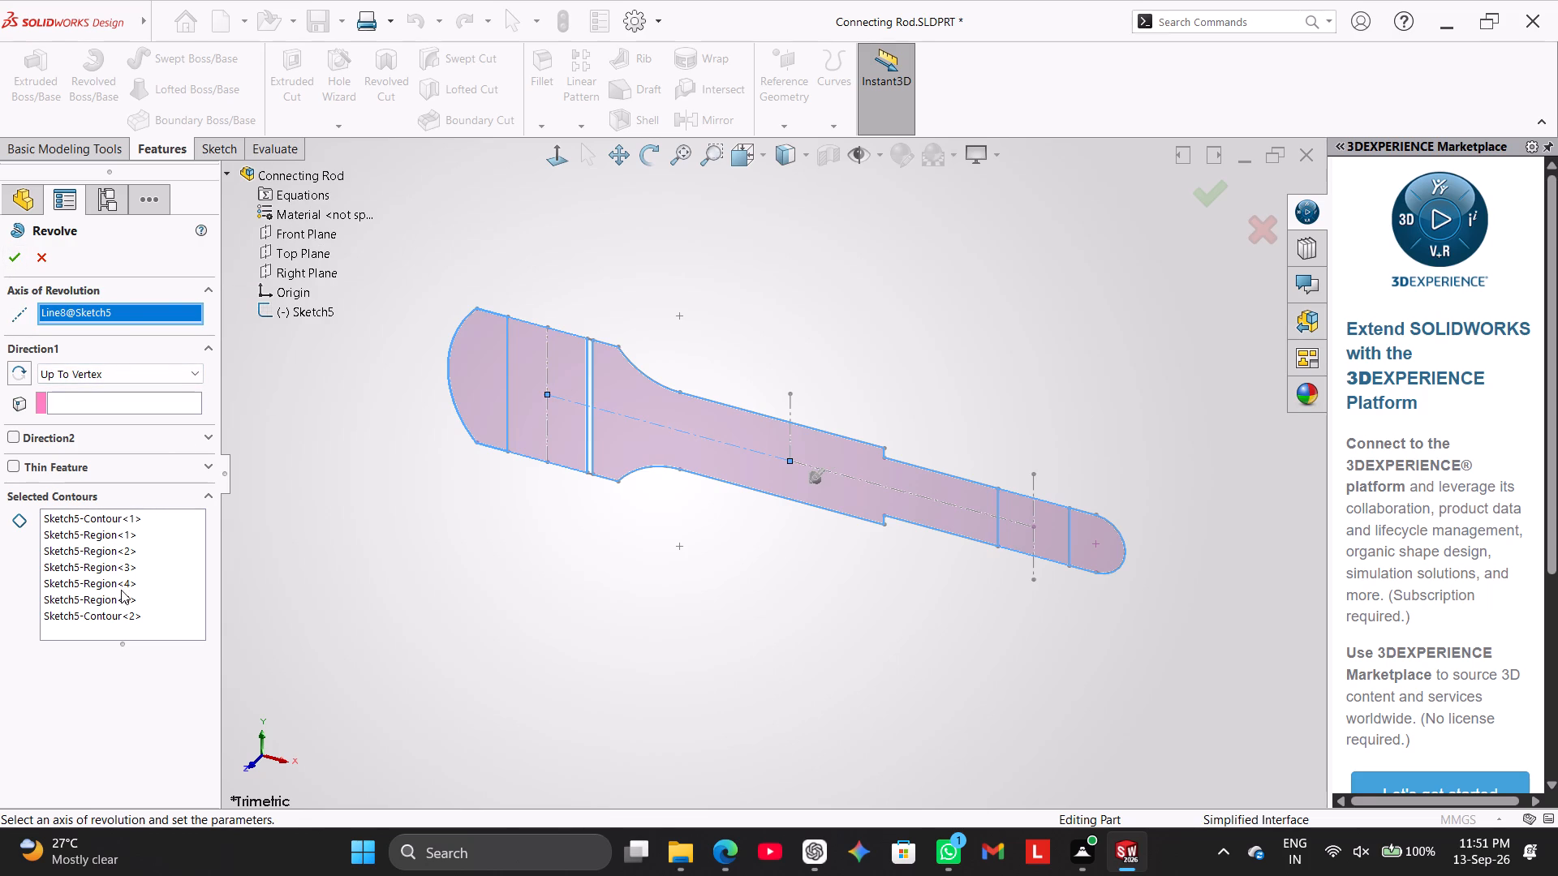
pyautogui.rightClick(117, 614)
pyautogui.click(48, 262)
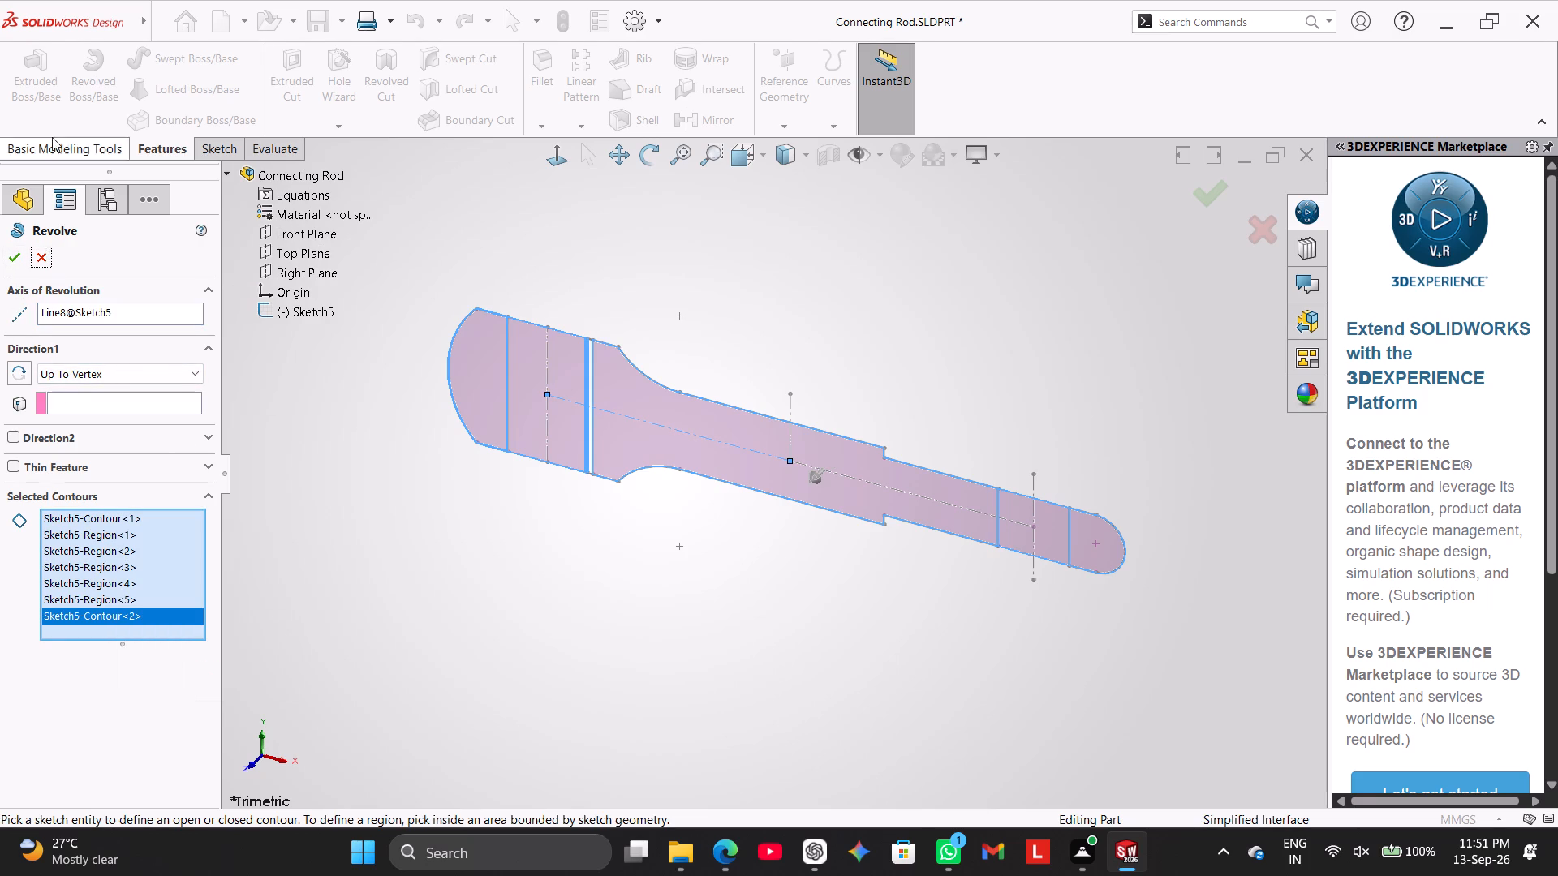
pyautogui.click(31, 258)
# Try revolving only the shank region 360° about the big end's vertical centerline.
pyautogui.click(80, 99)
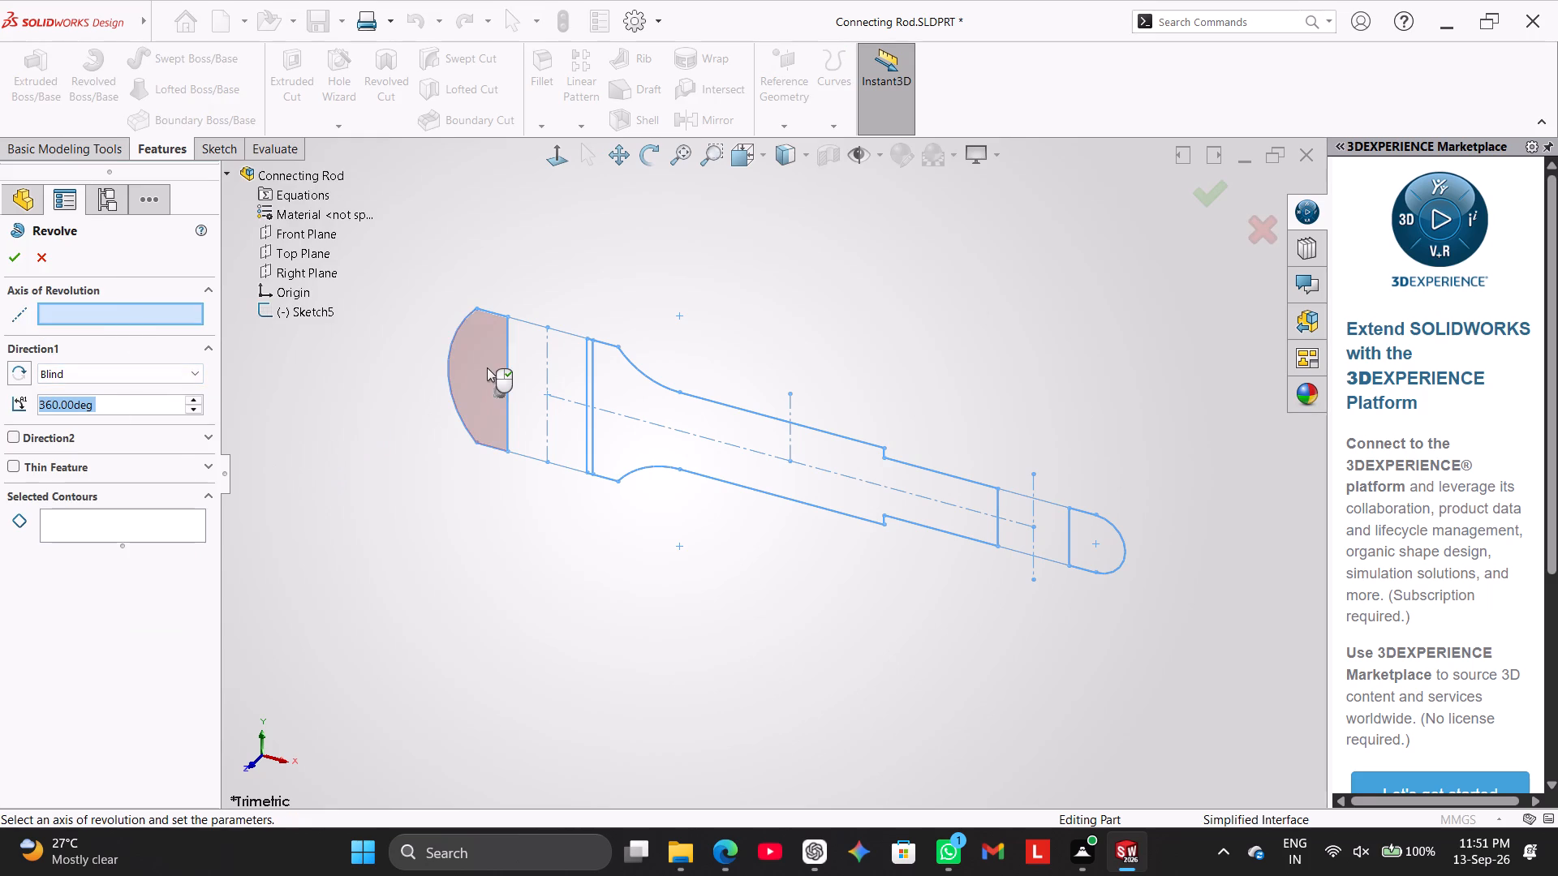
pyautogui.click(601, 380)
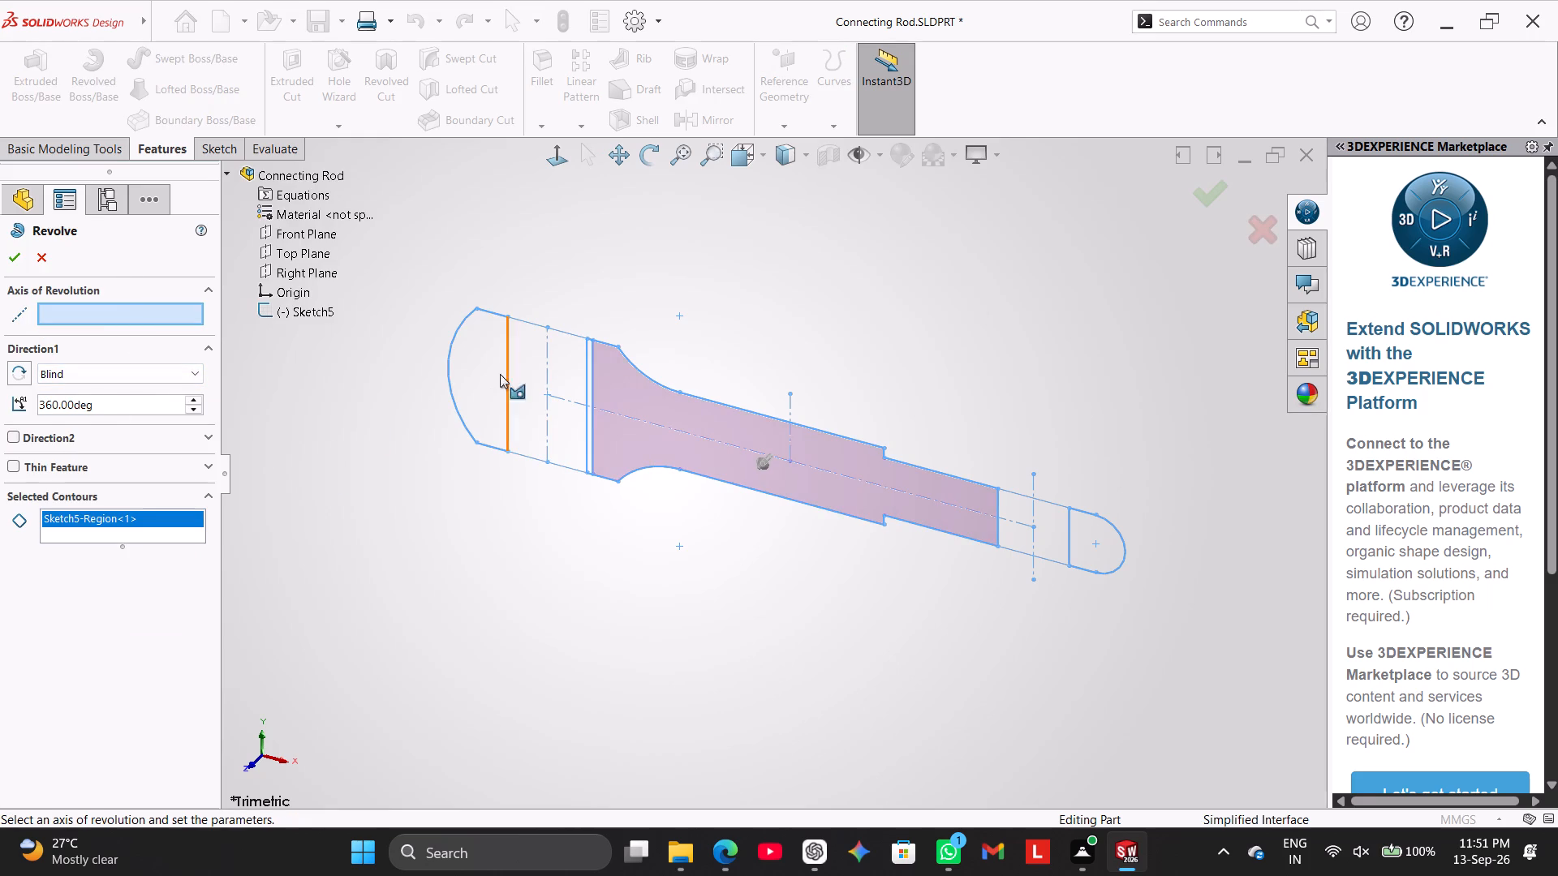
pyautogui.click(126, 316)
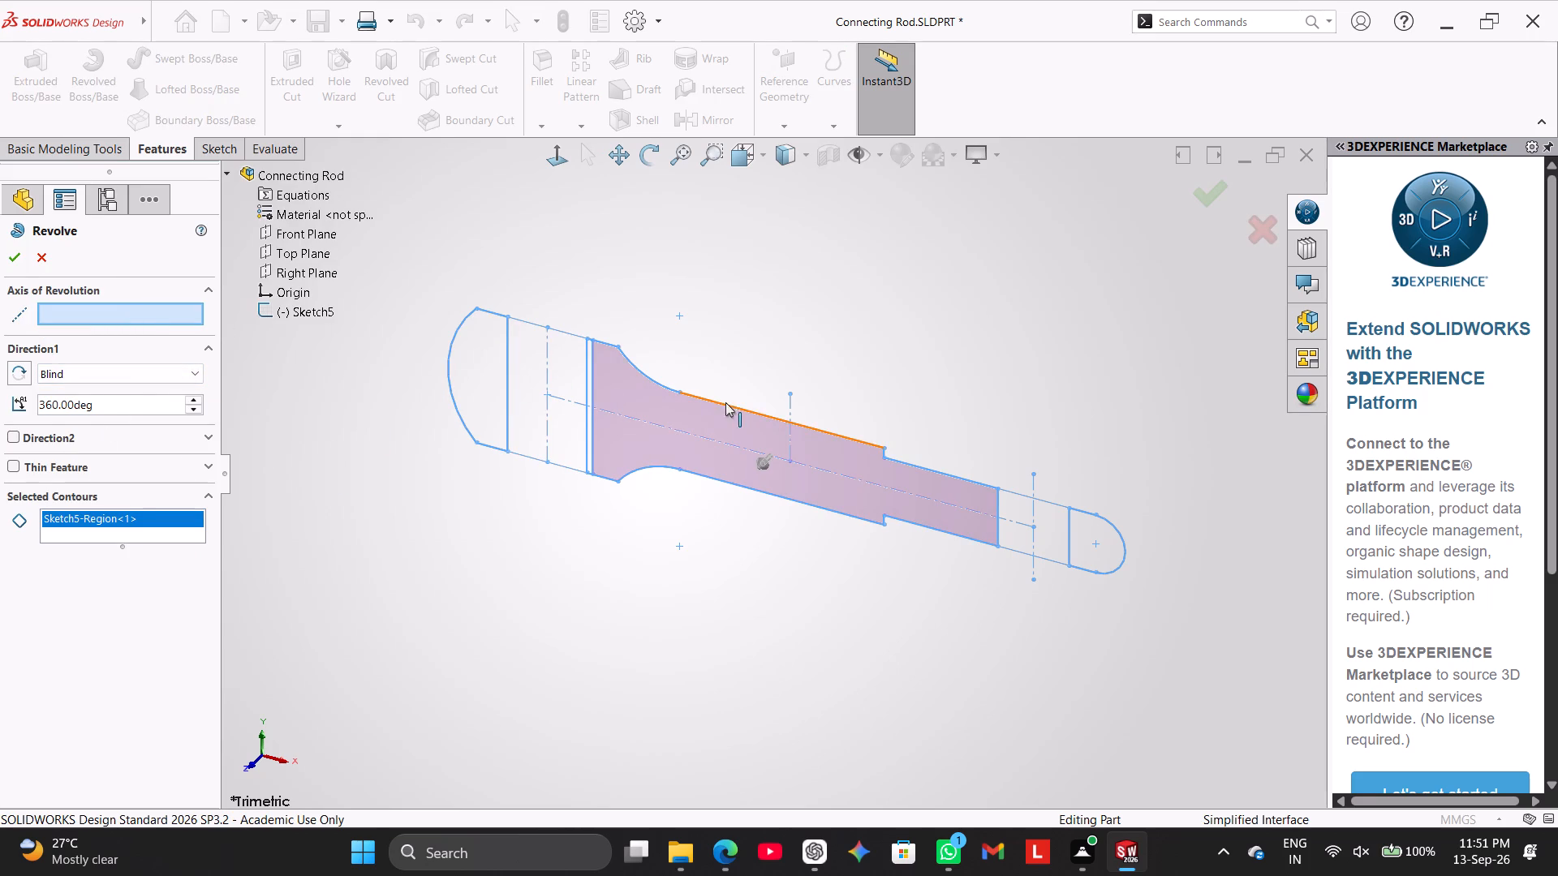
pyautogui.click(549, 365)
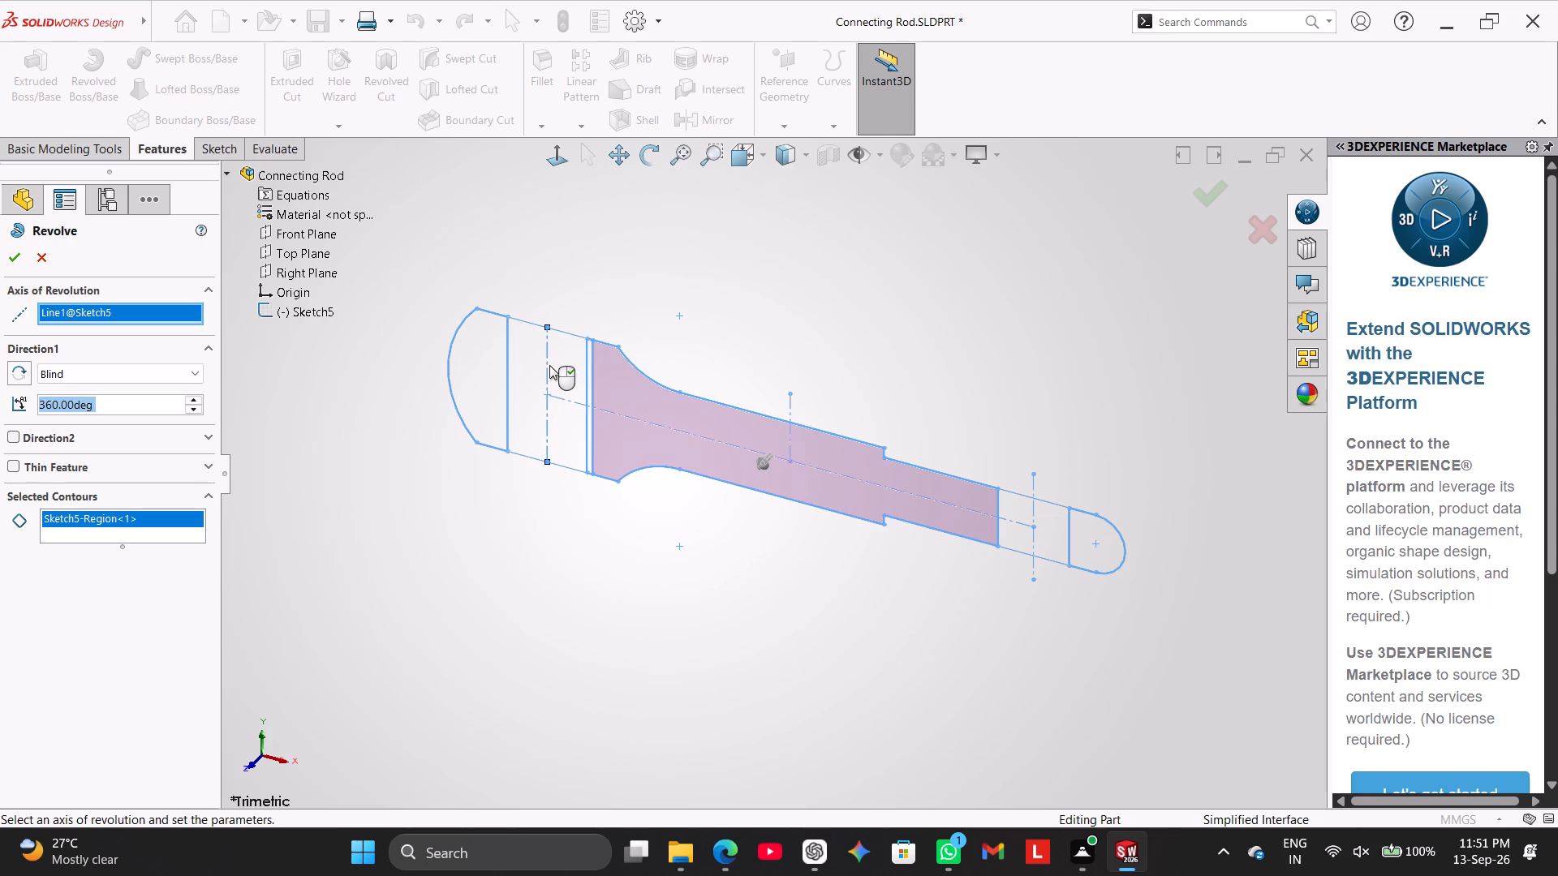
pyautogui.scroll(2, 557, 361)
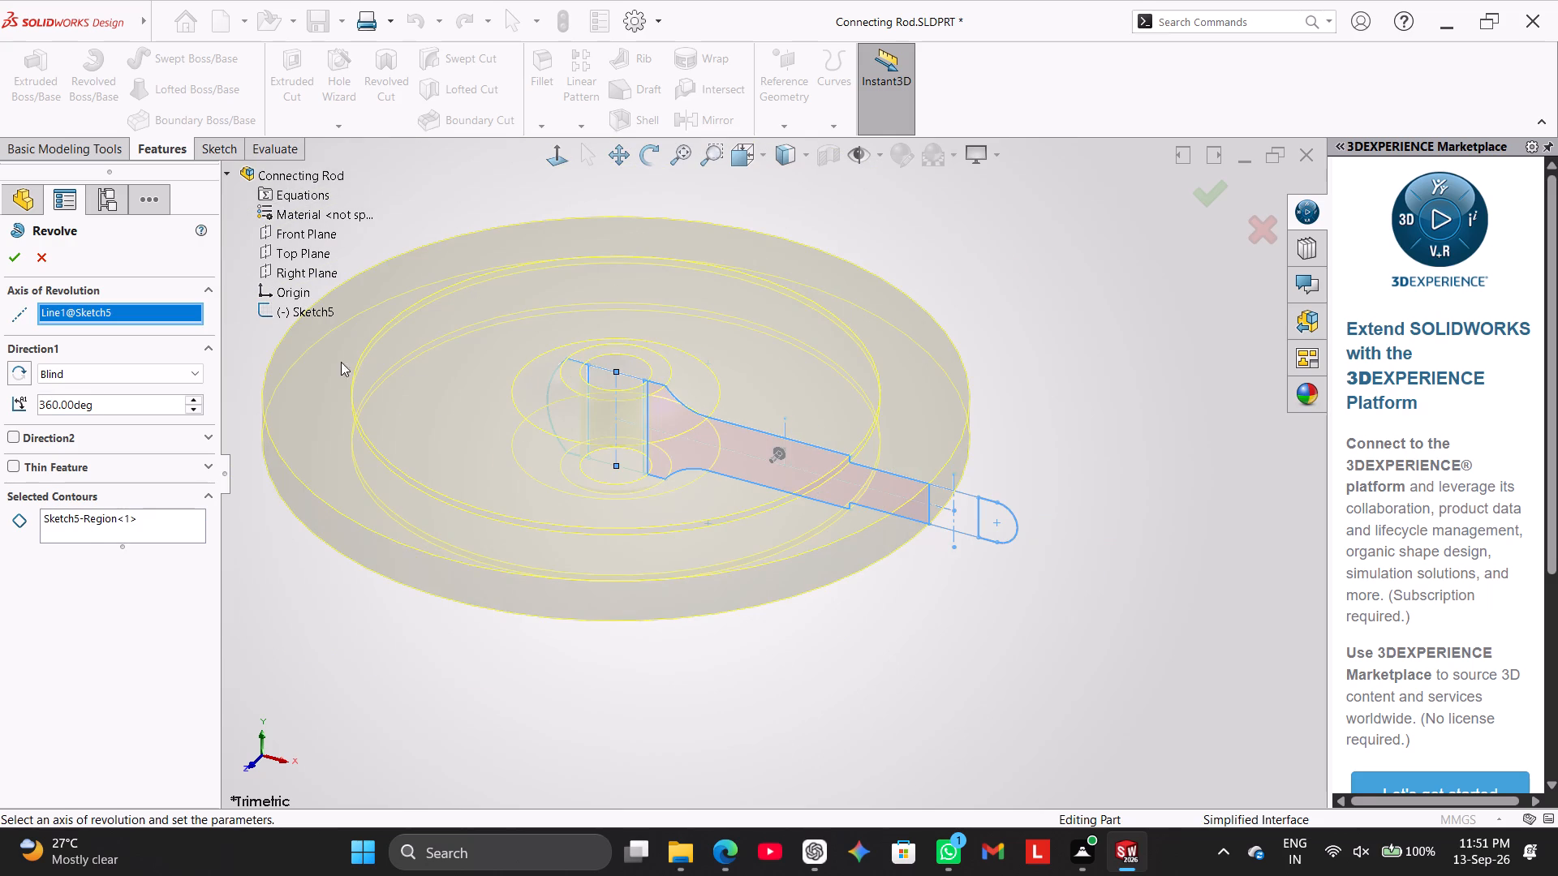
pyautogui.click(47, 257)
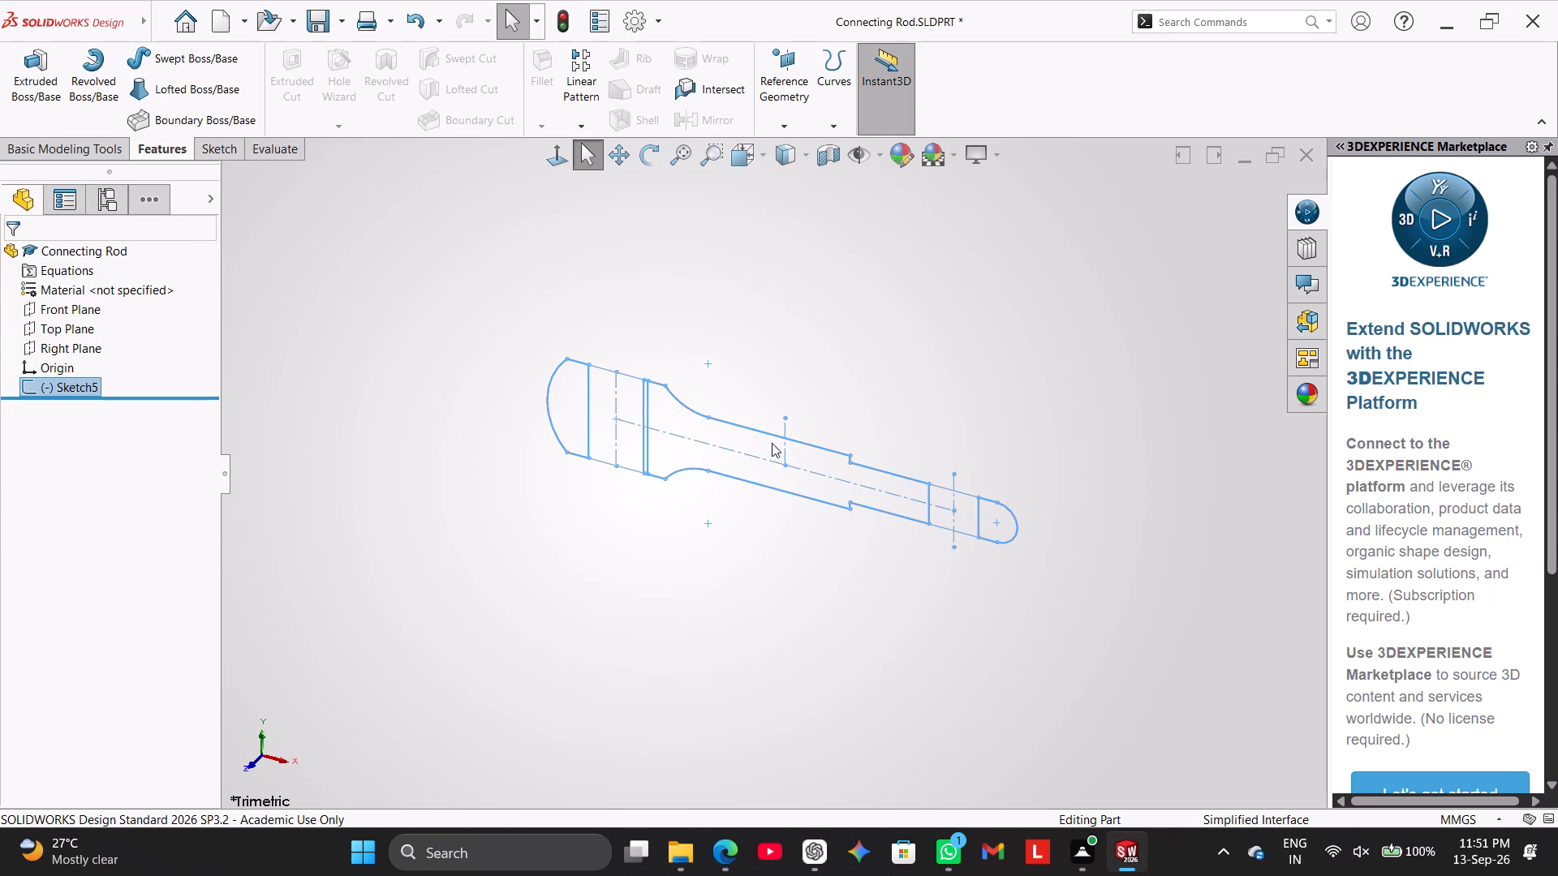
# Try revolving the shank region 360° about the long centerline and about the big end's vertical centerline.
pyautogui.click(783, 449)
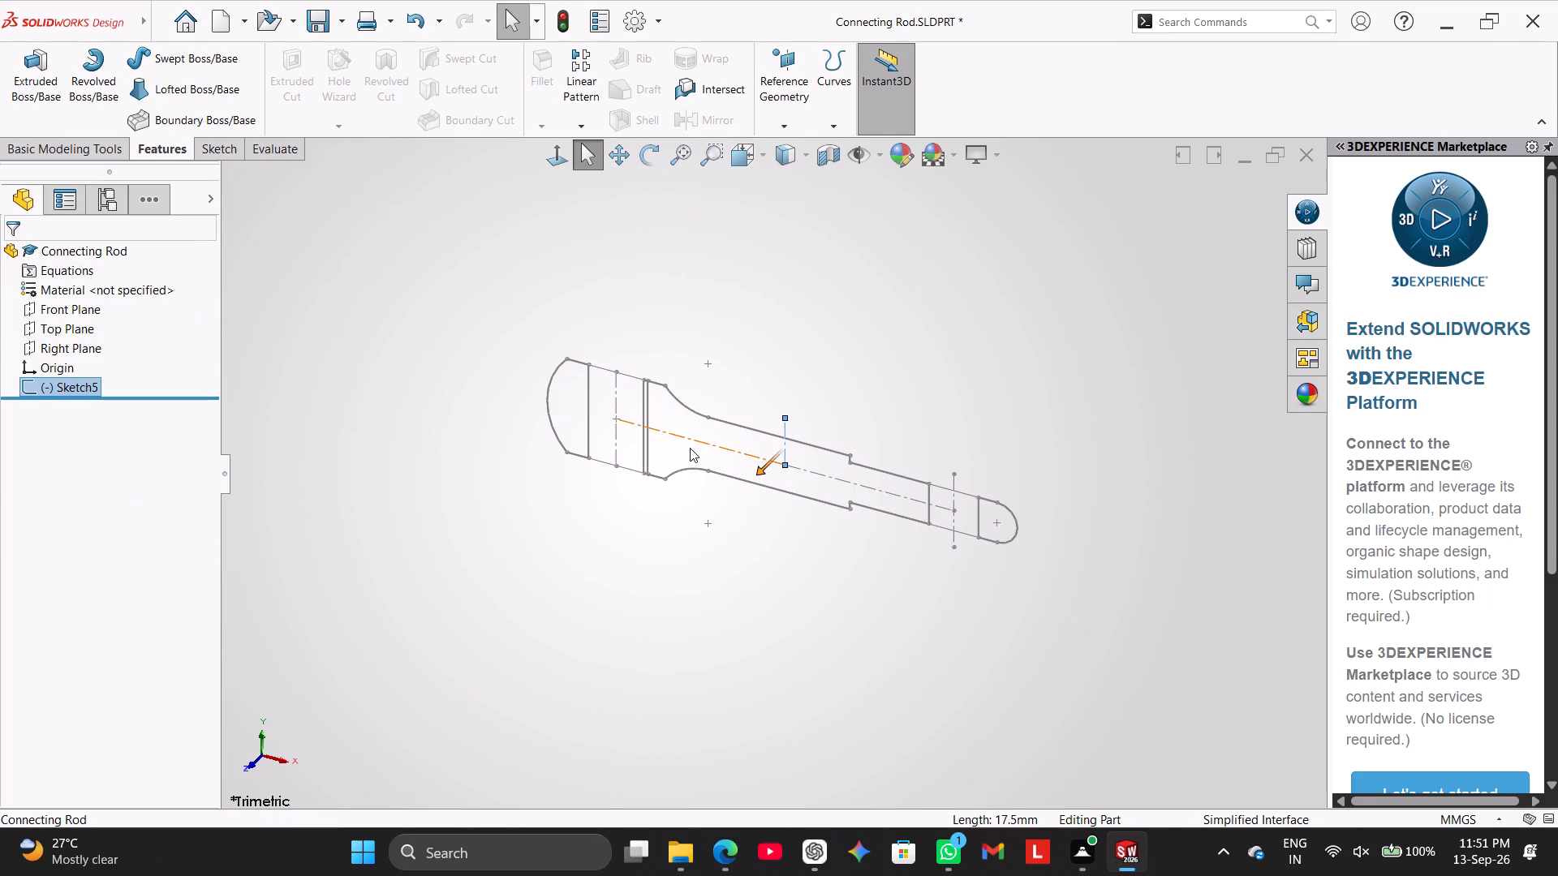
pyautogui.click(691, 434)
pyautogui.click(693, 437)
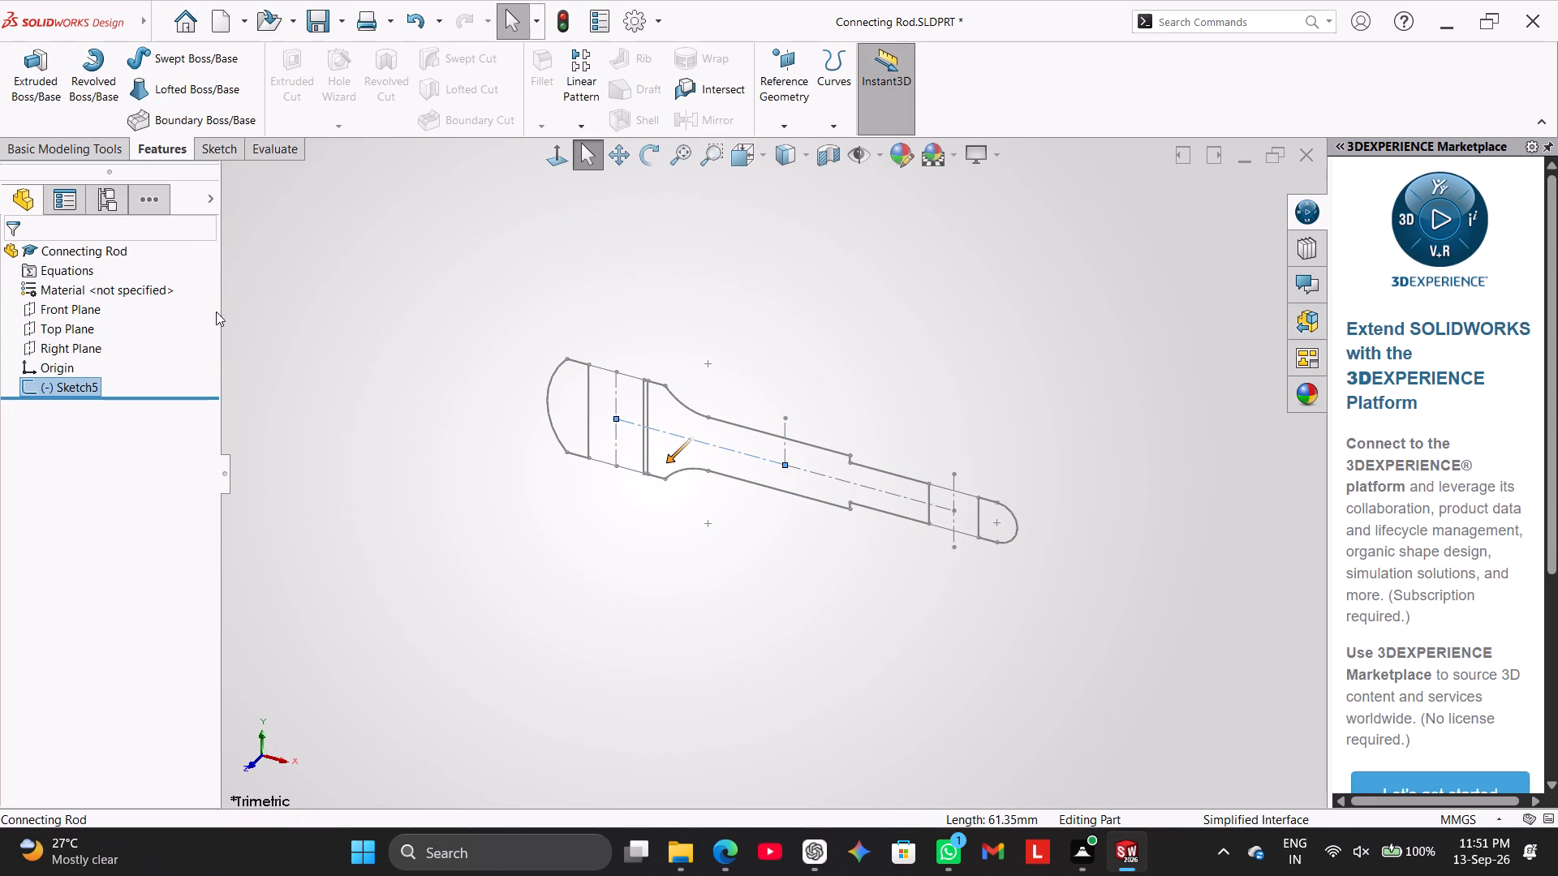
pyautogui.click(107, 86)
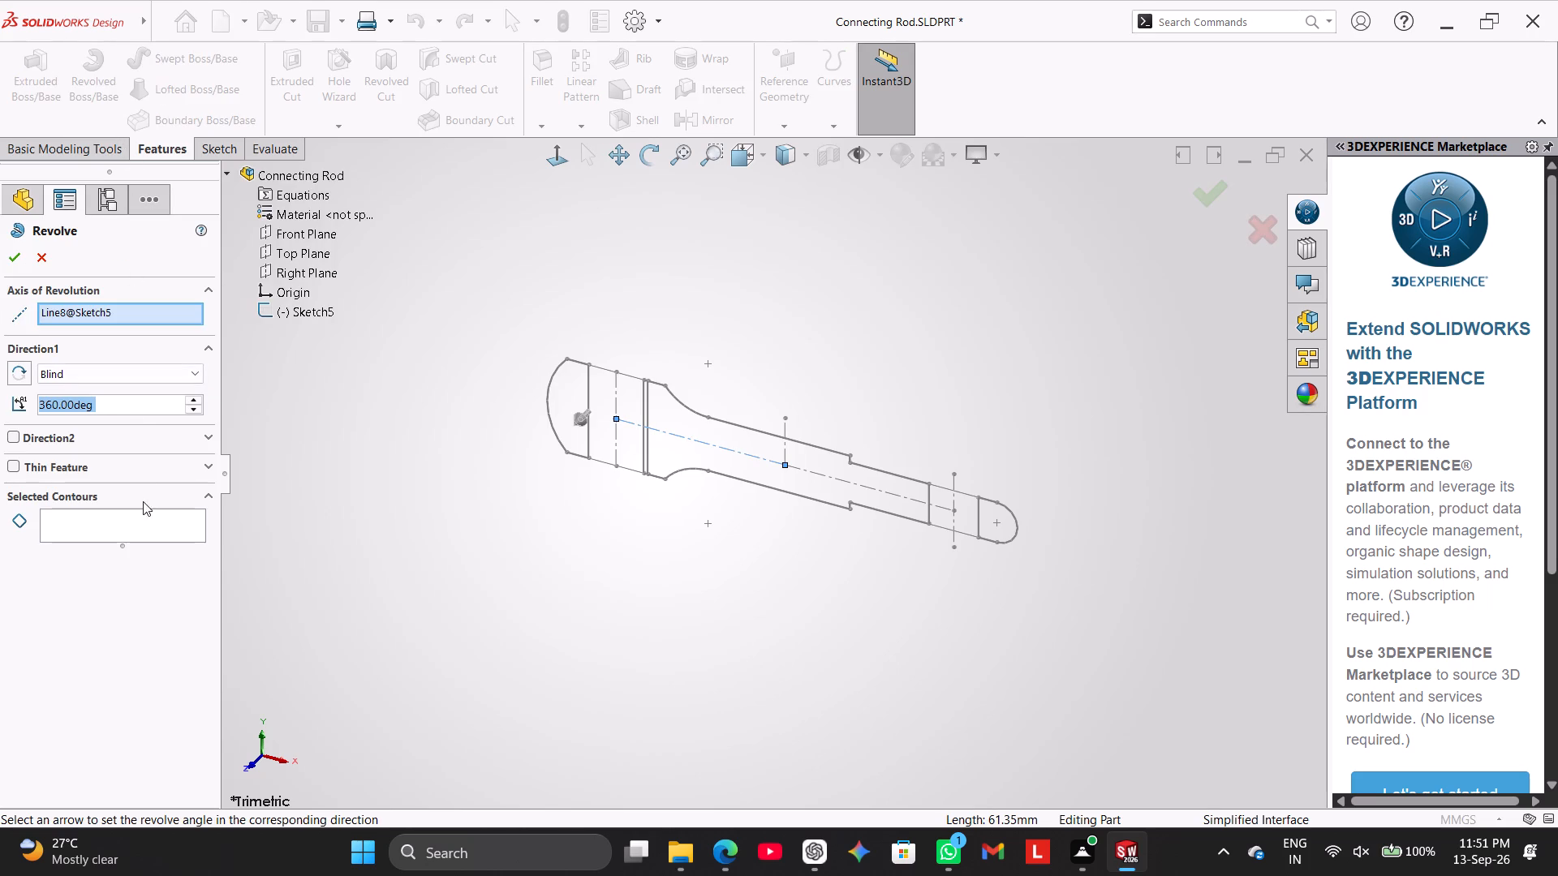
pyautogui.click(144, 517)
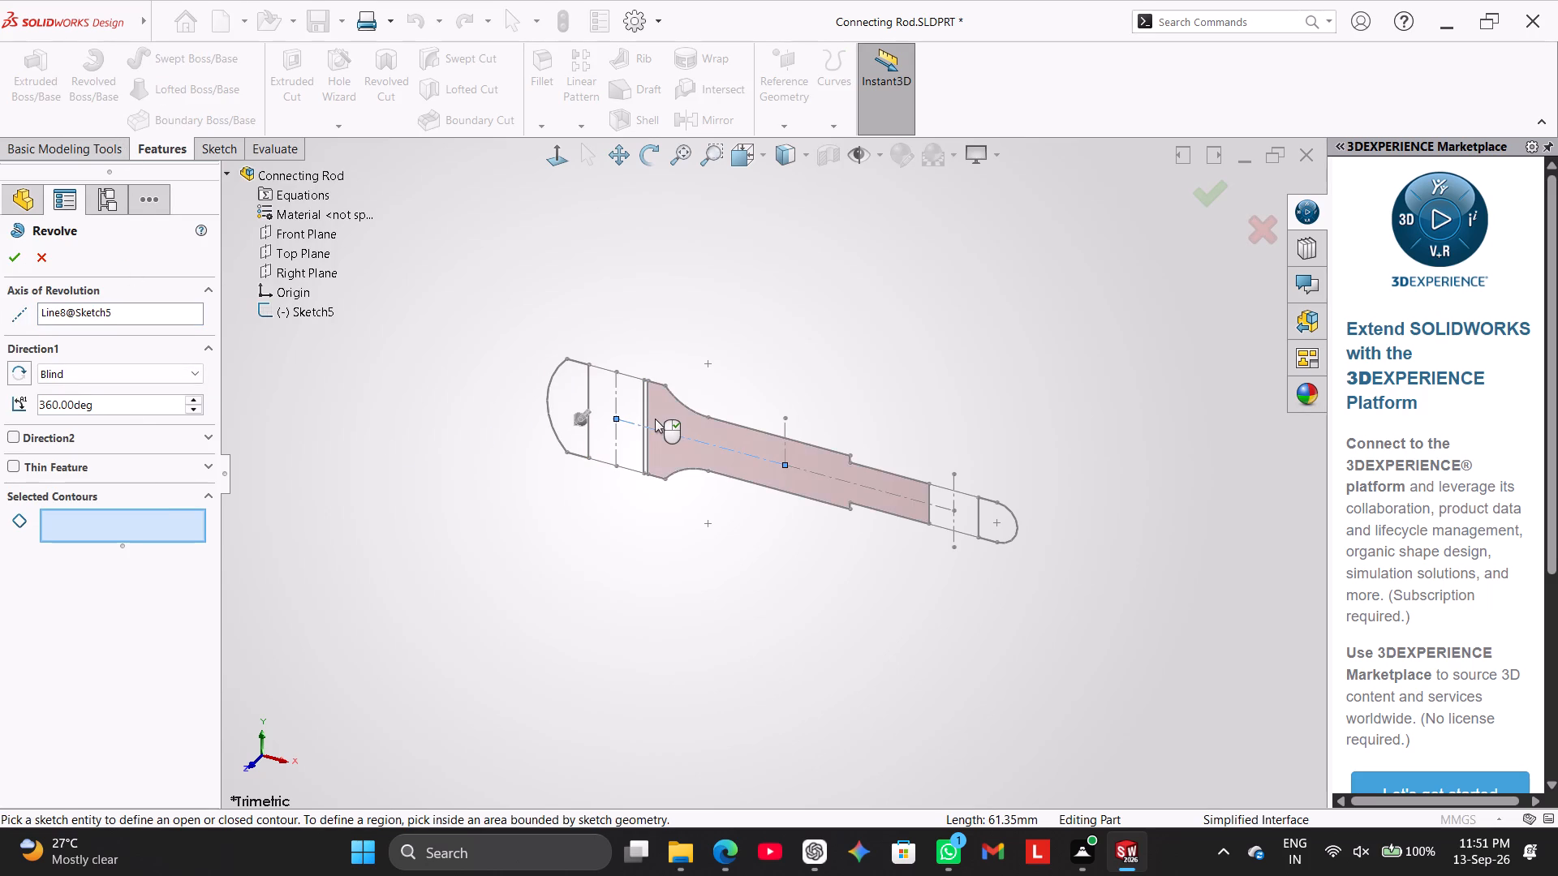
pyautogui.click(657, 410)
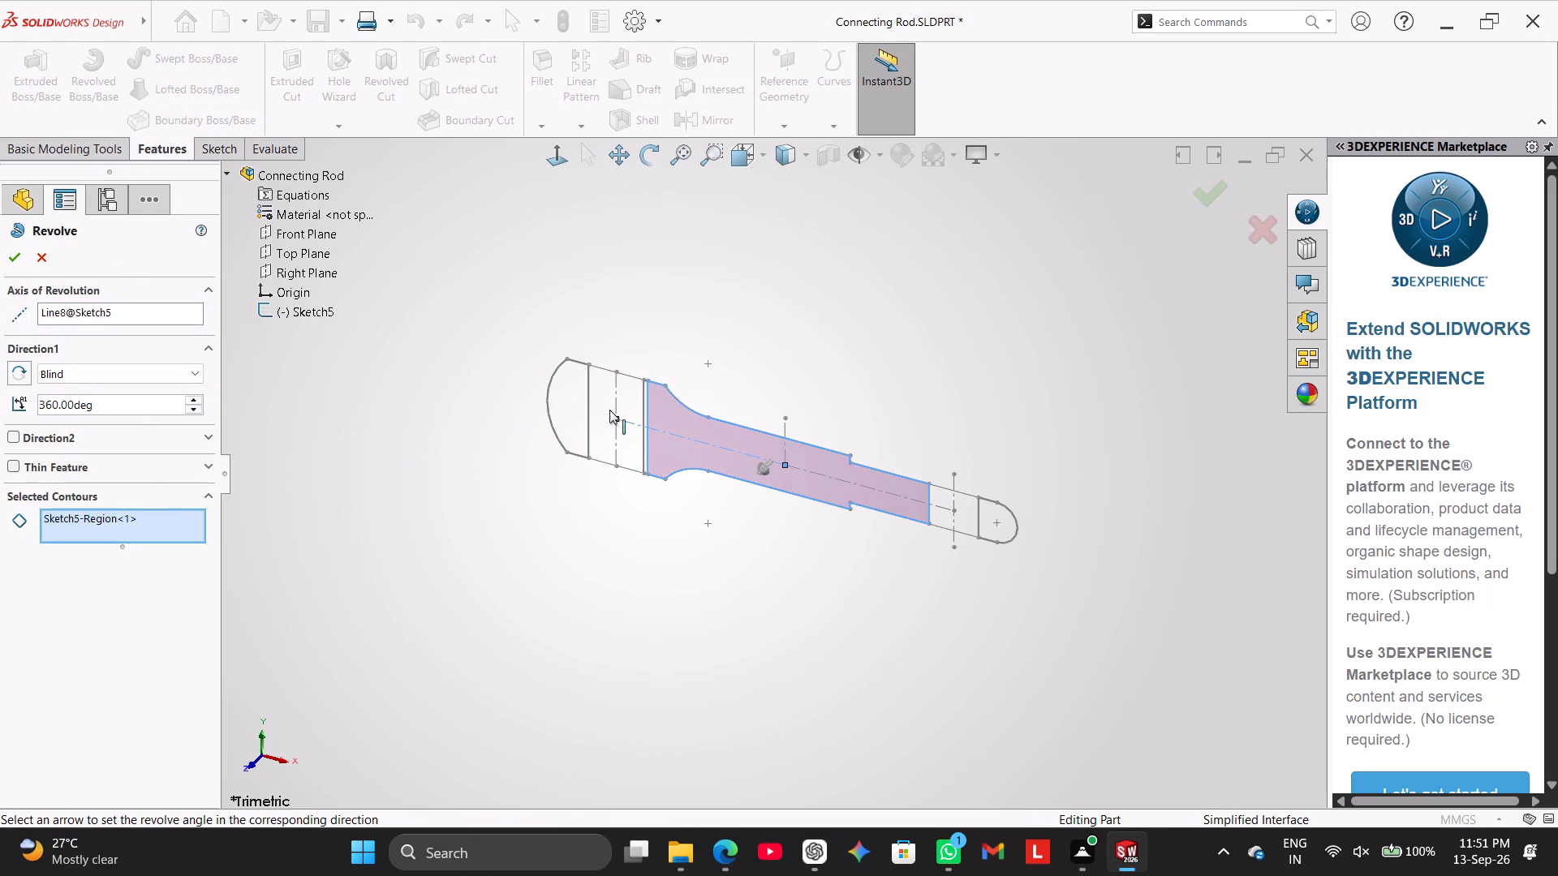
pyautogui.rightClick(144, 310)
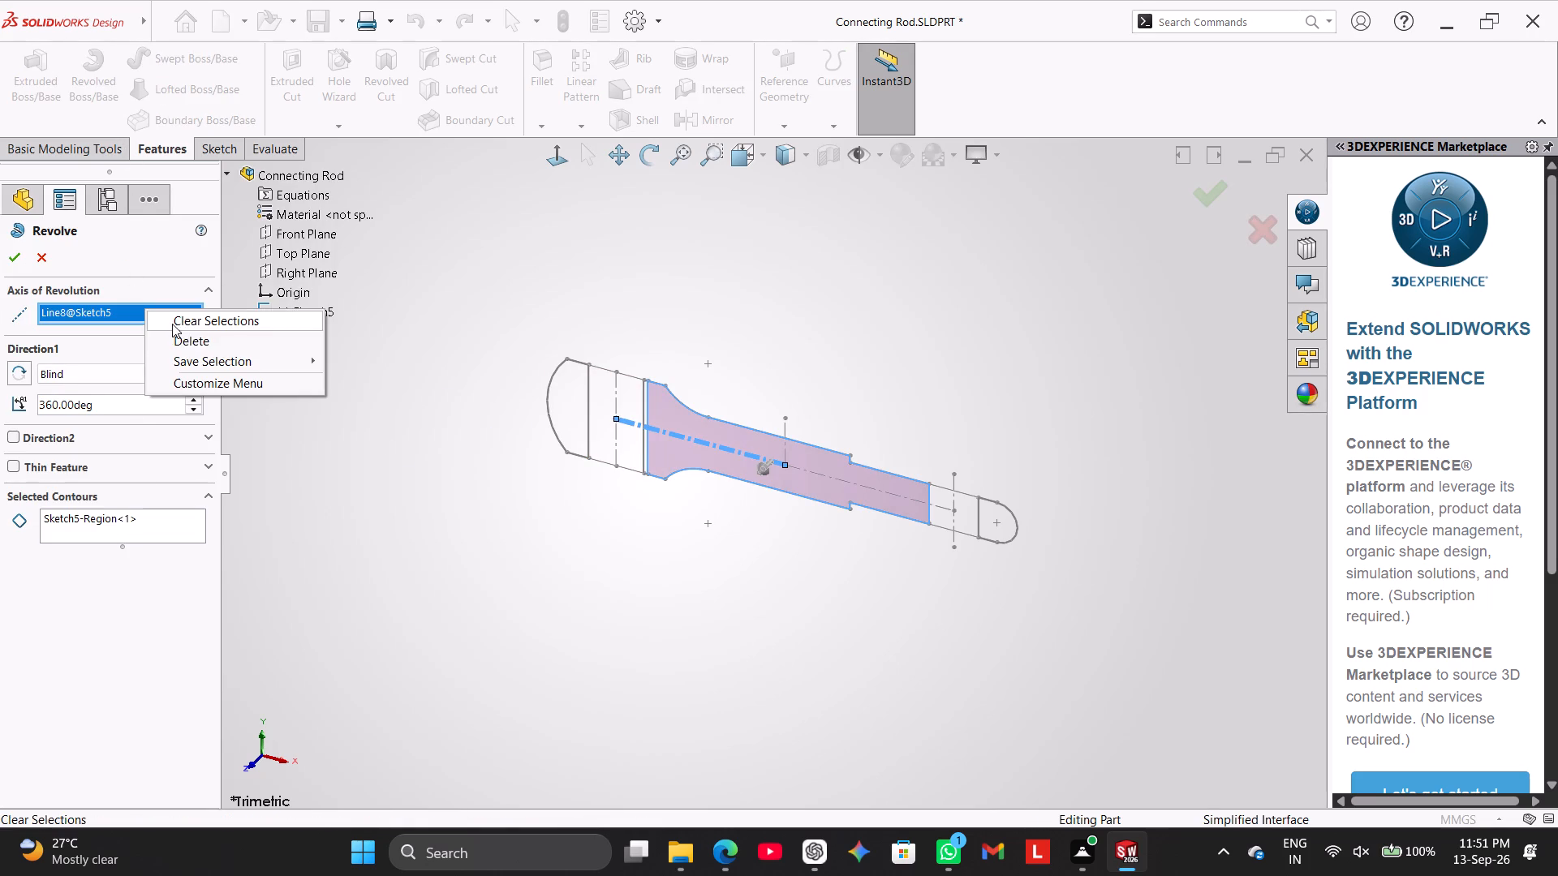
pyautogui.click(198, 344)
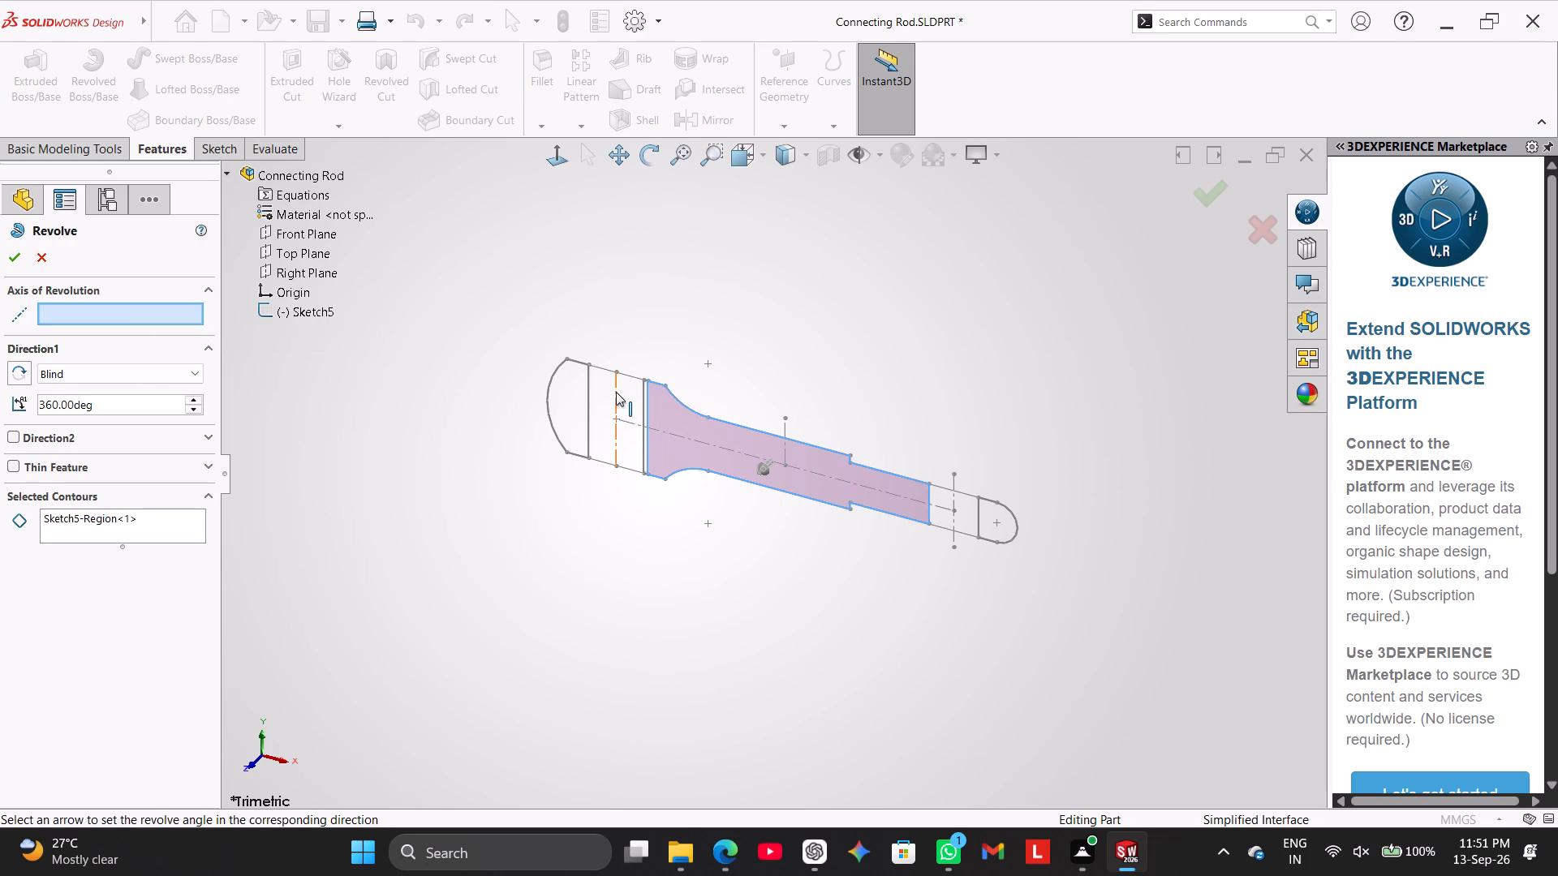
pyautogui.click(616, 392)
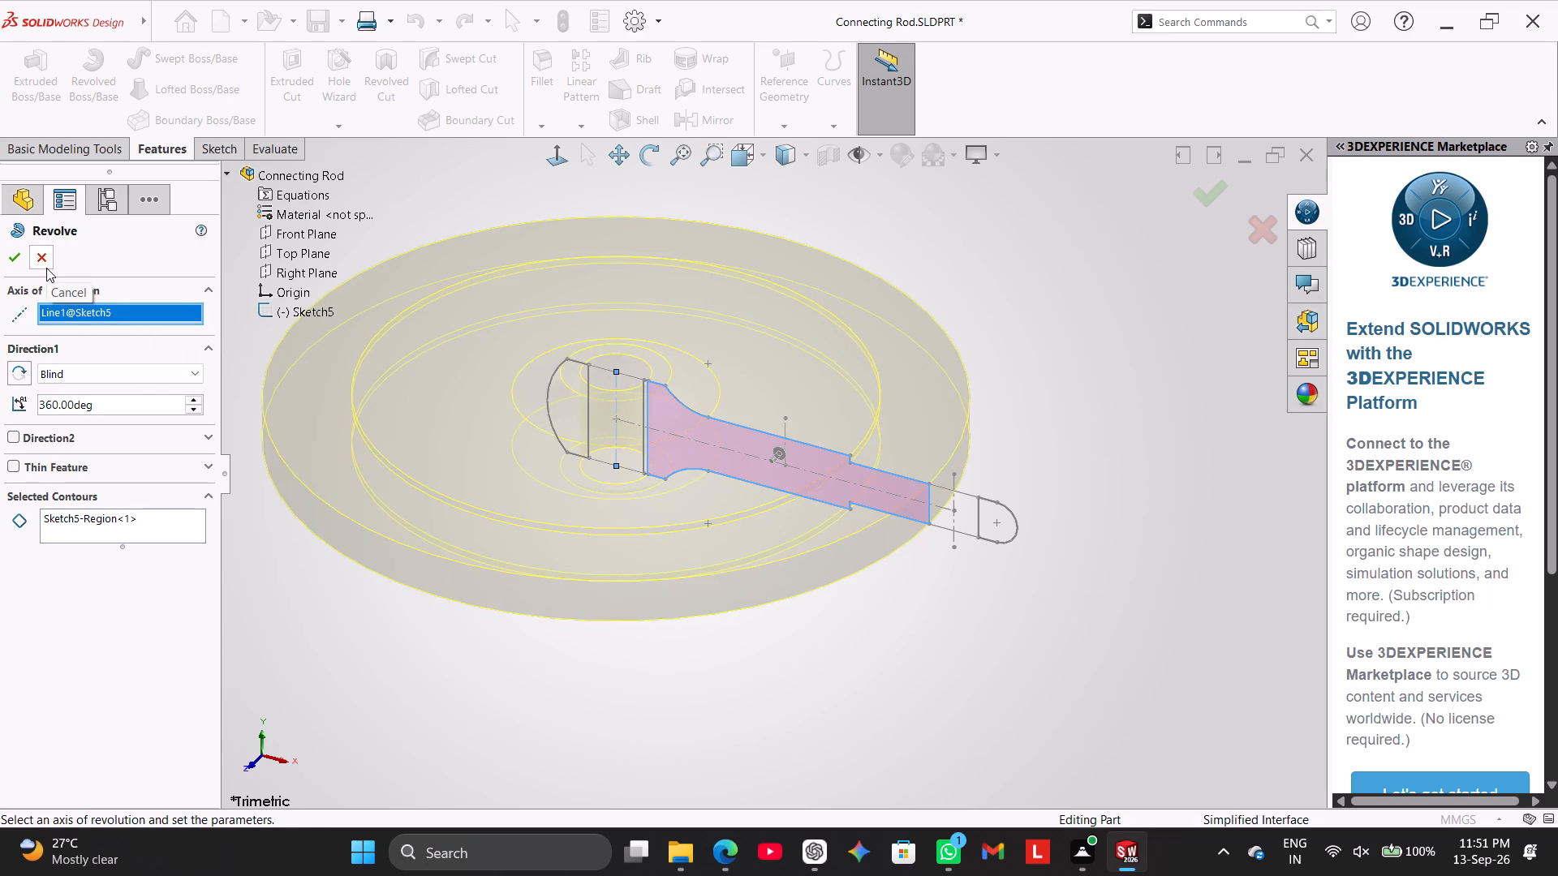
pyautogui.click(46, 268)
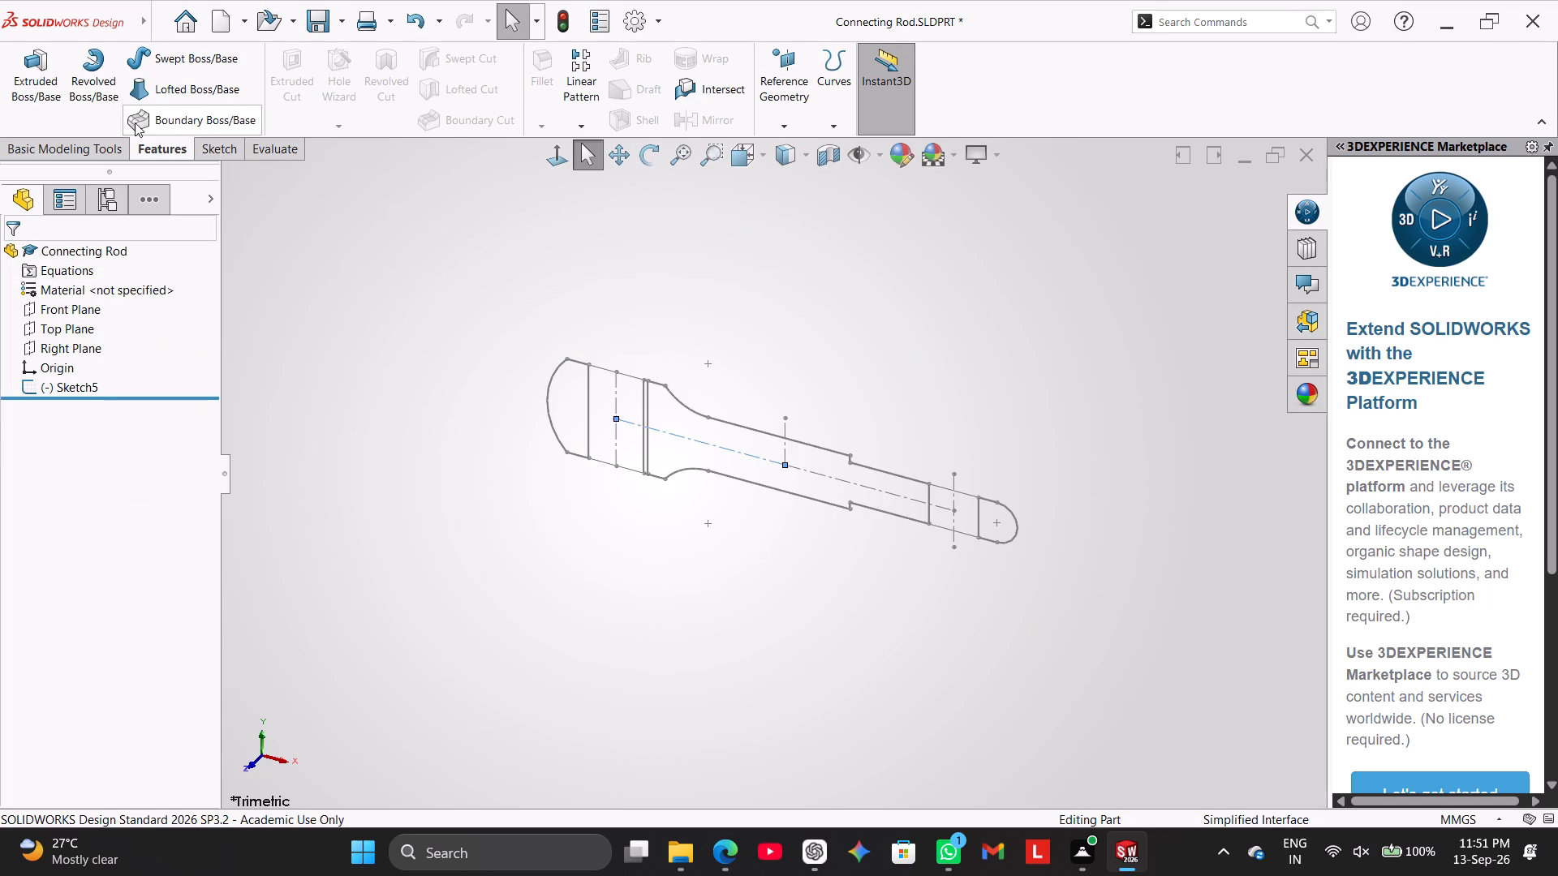
# Revolve the big end's rounded outer region 360° about the big end's vertical centerline.
pyautogui.click(106, 101)
pyautogui.click(556, 405)
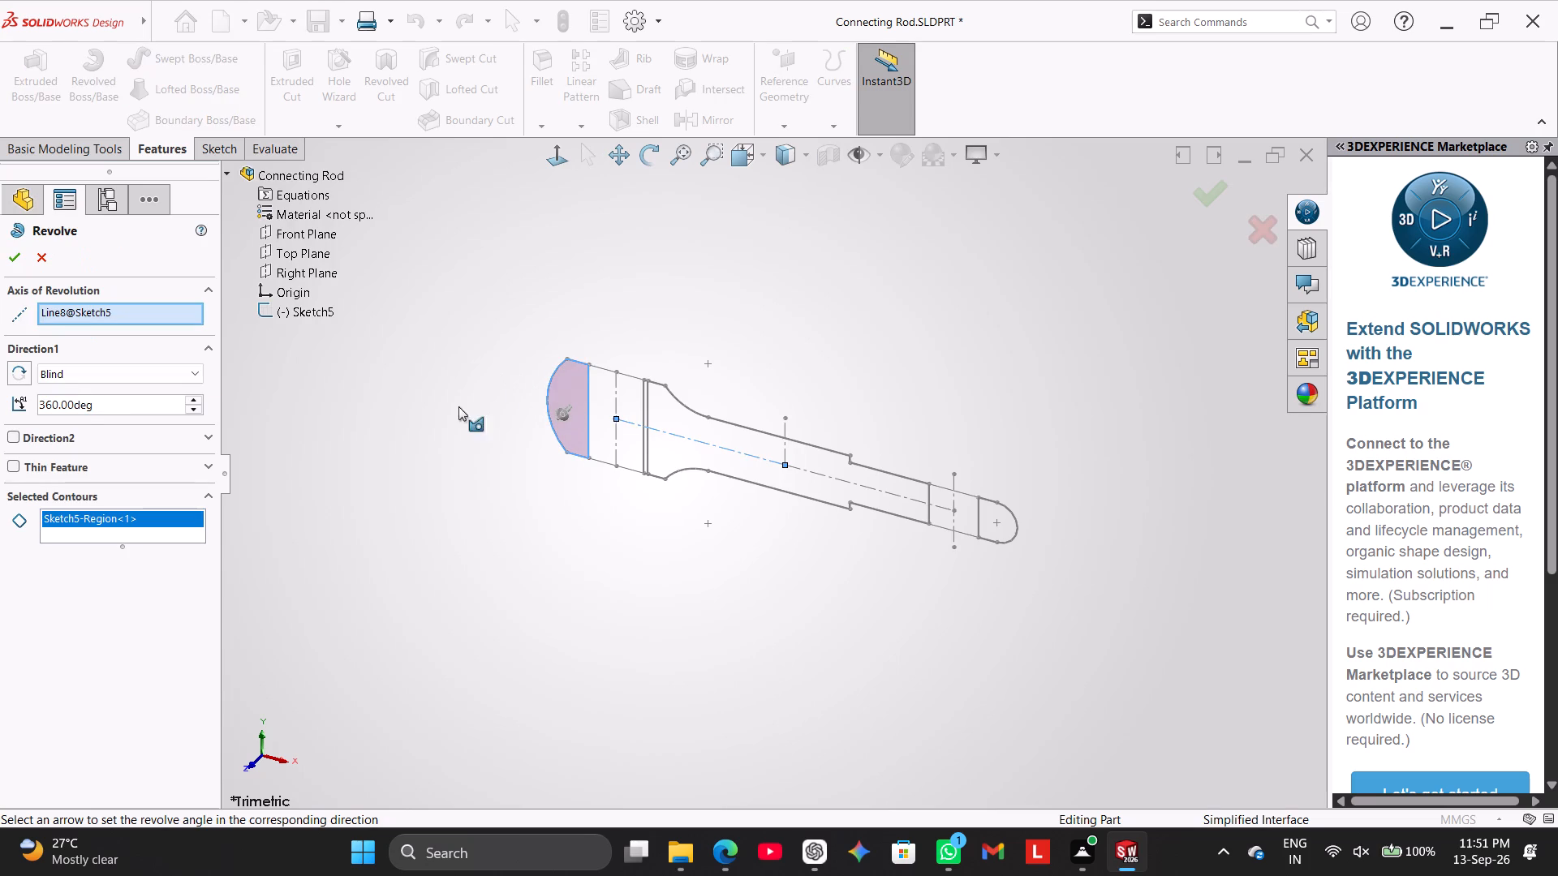
pyautogui.click(120, 316)
pyautogui.rightClick(125, 322)
pyautogui.click(157, 309)
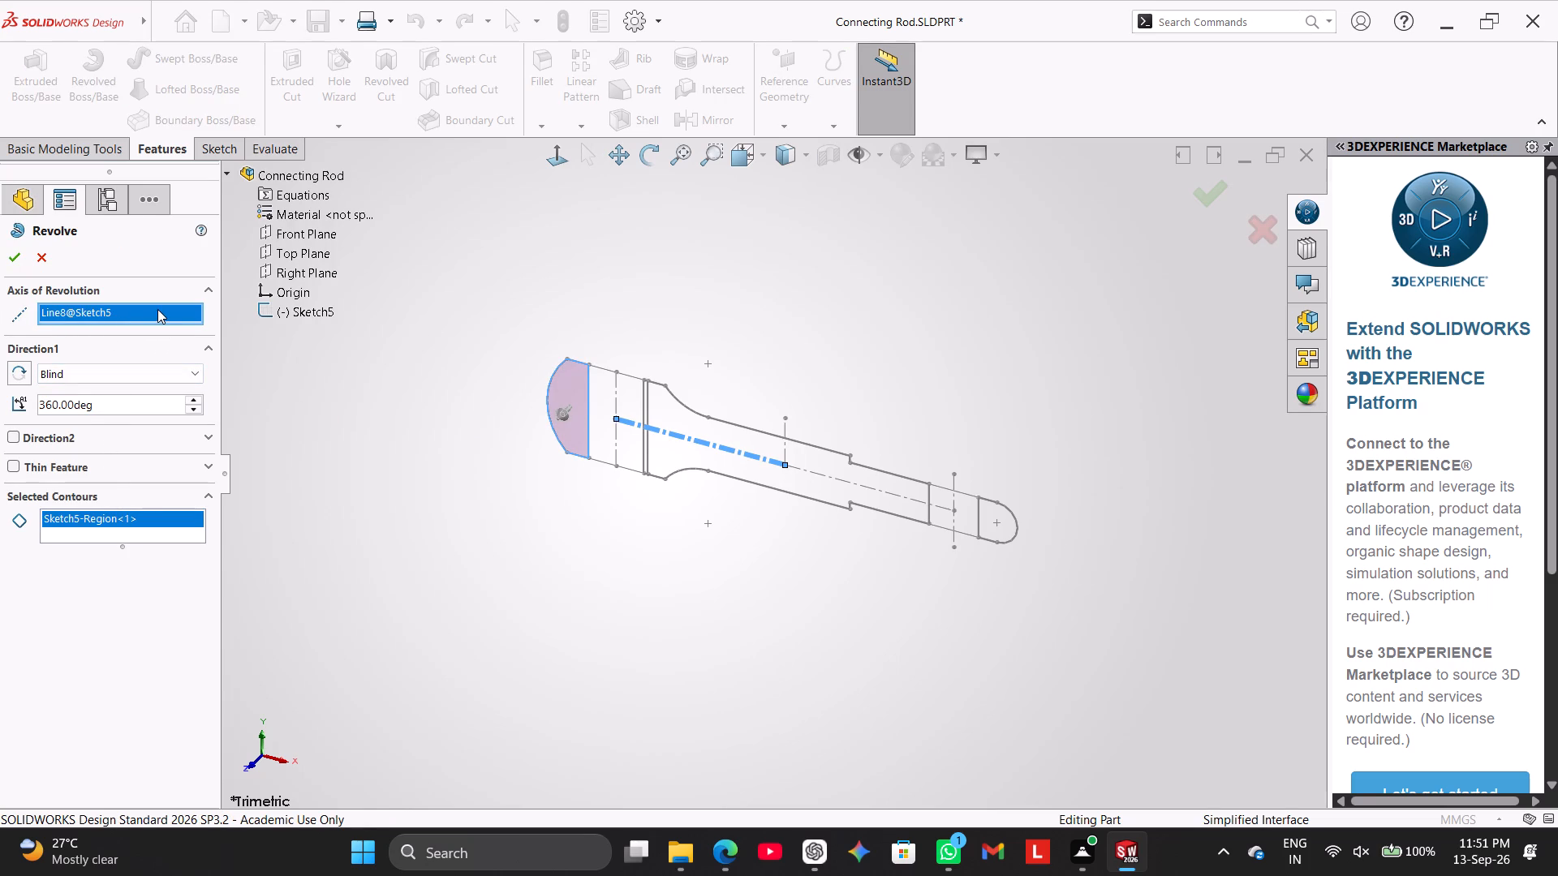
pyautogui.rightClick(157, 311)
pyautogui.click(206, 343)
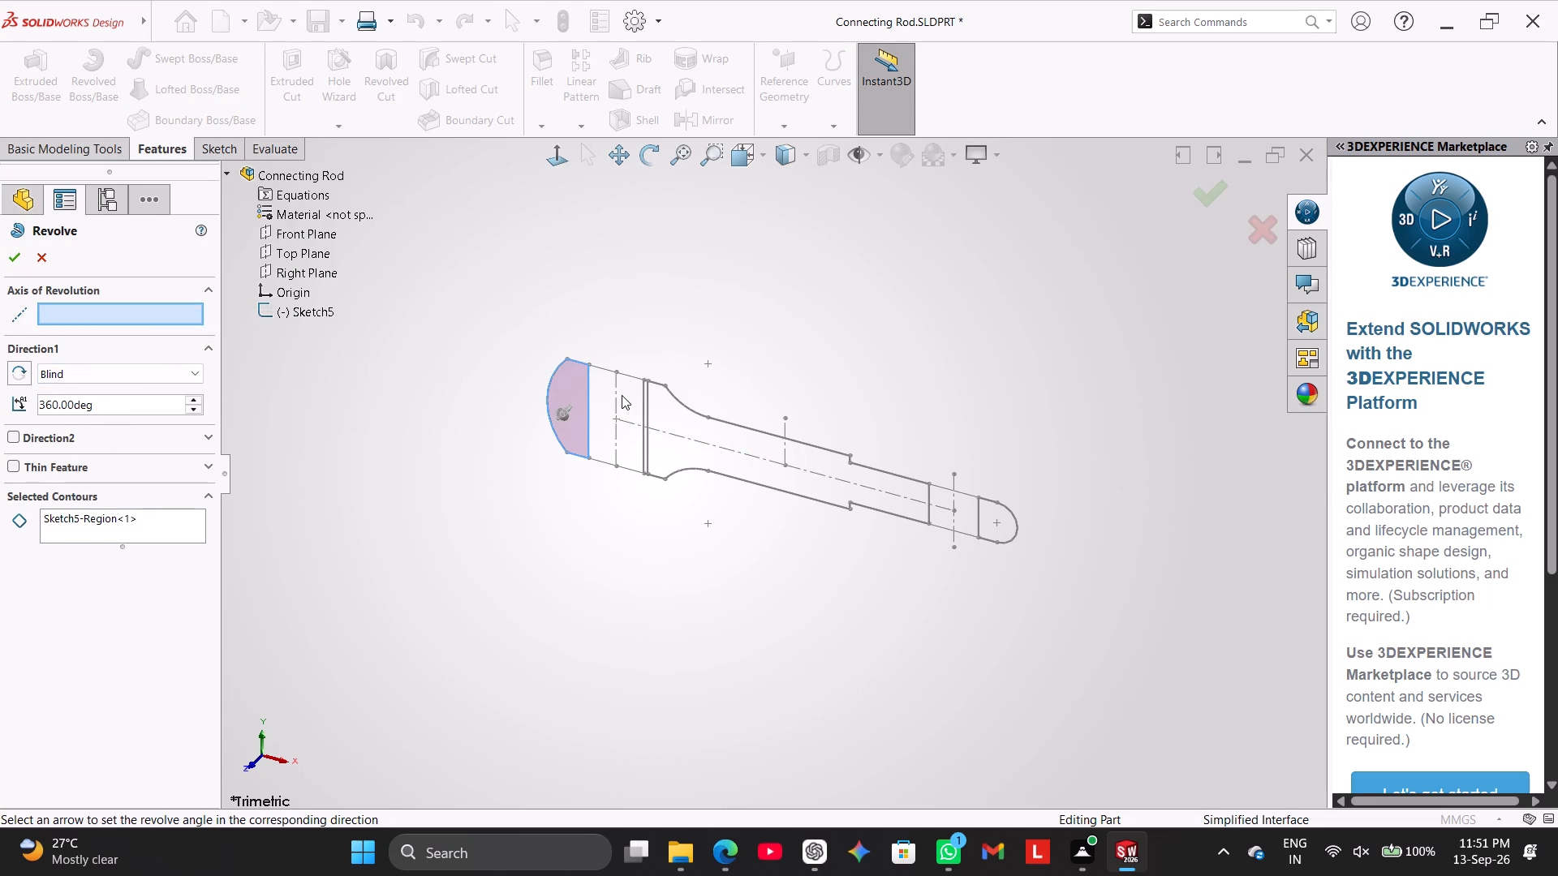
pyautogui.click(616, 387)
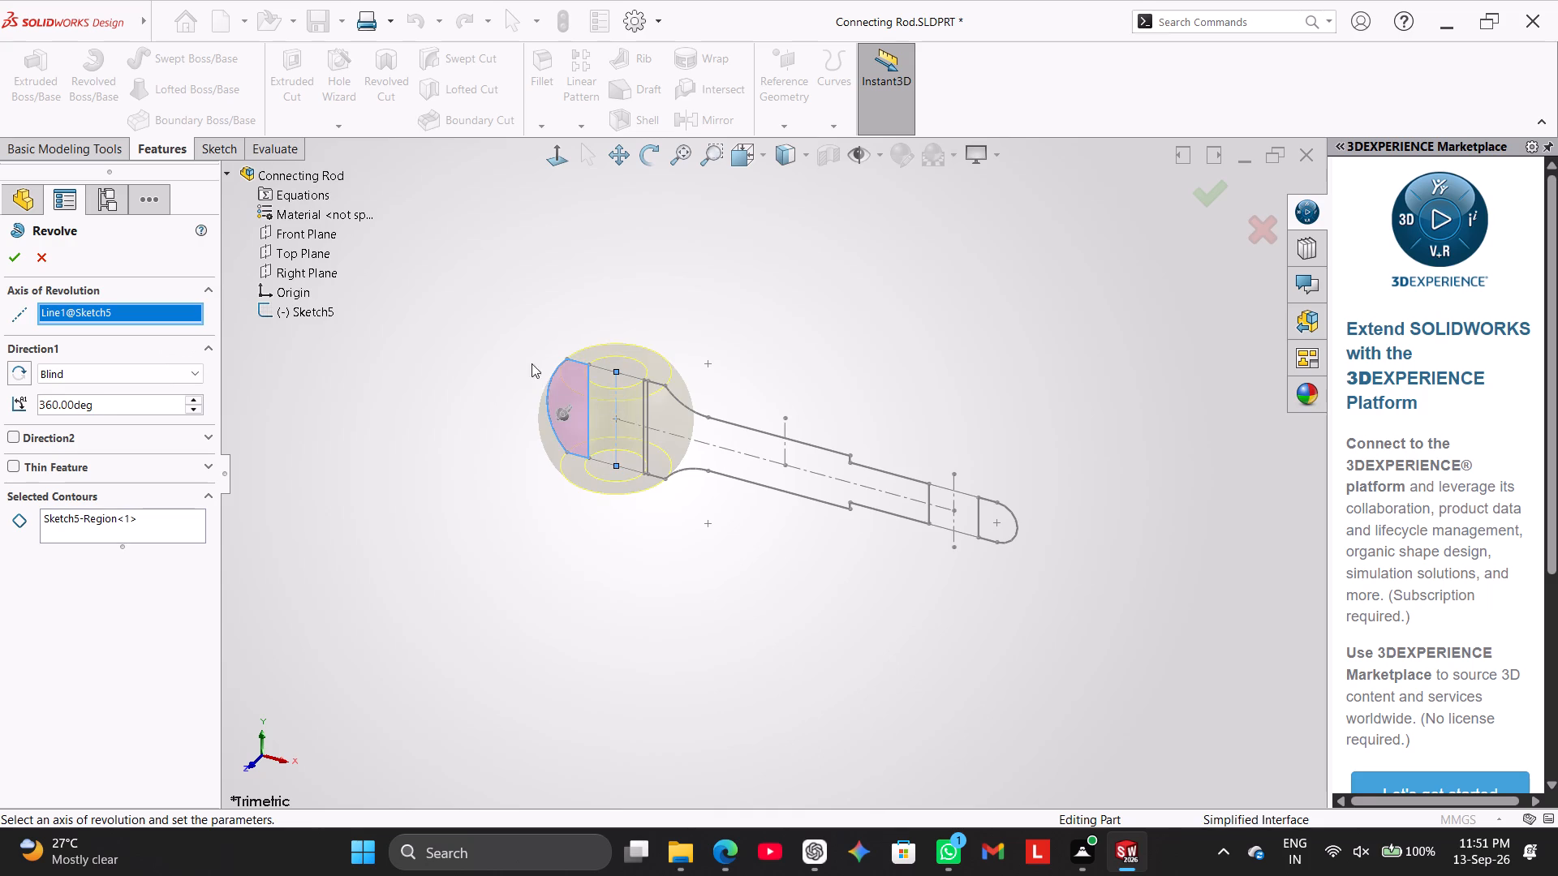
pyautogui.rightClick(471, 345)
pyautogui.click(493, 455)
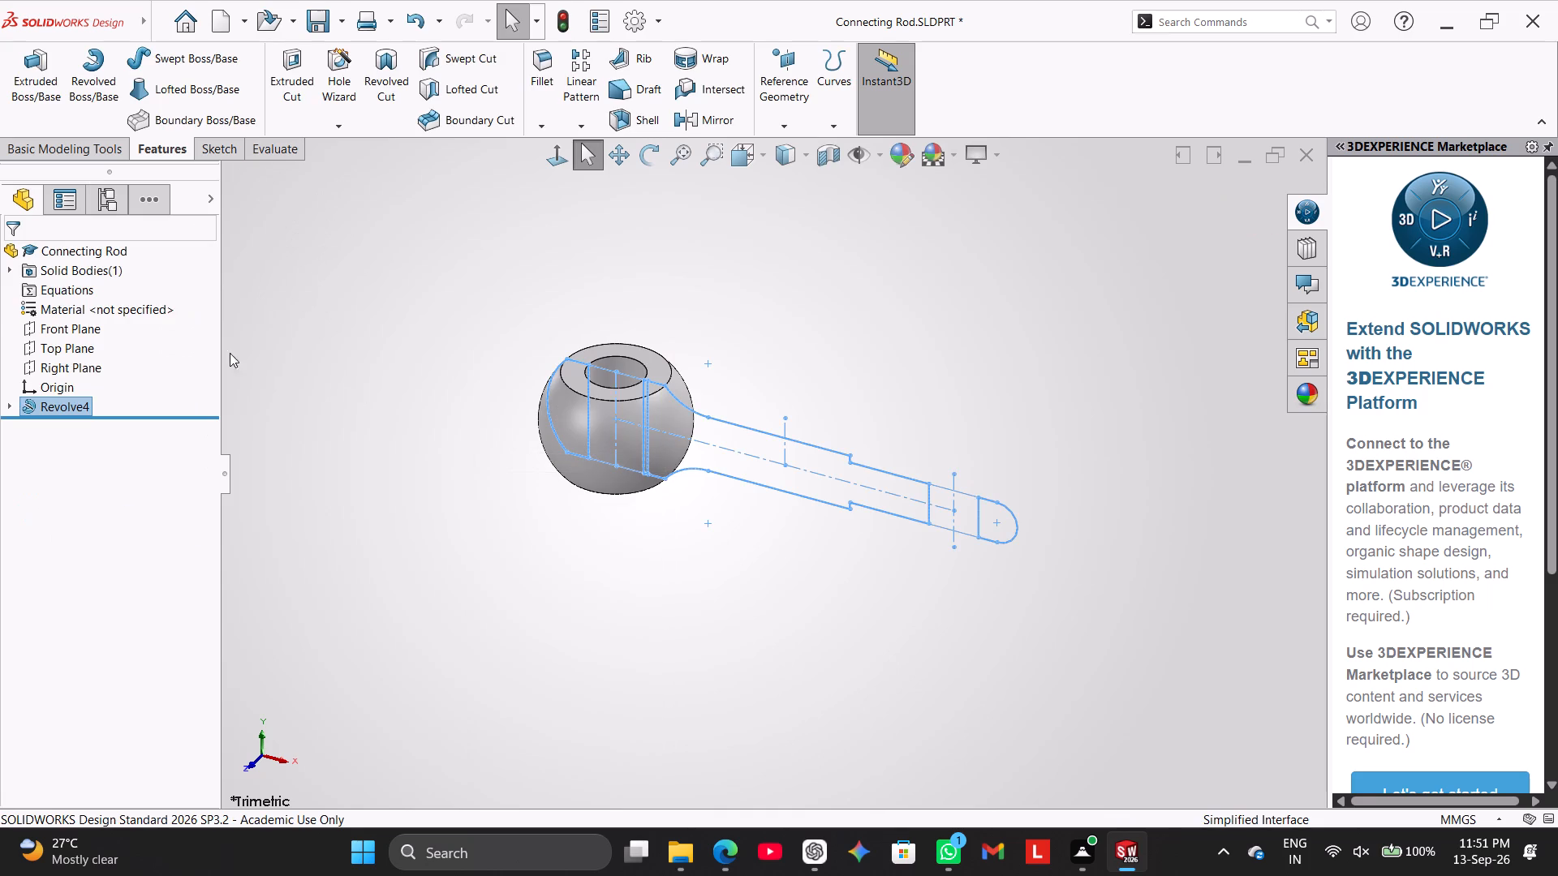
# Reuse the profile sketch to revolve the small end's rounded tip region 360° about the small end's vertical centerline, with Merge result on.
pyautogui.click(93, 105)
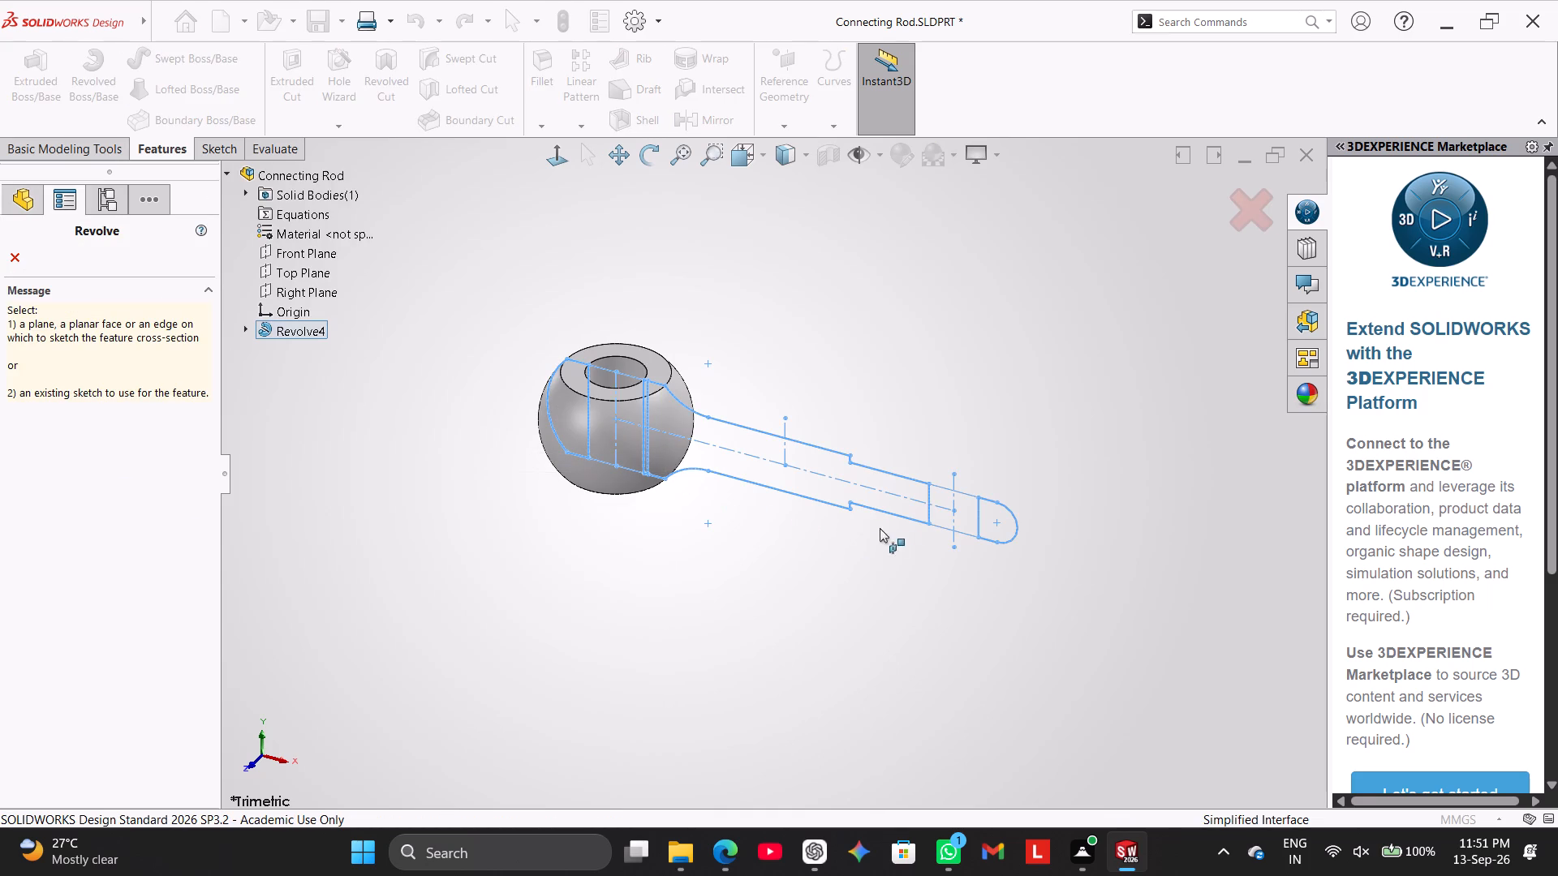
pyautogui.click(983, 514)
pyautogui.click(242, 325)
pyautogui.click(247, 330)
pyautogui.click(295, 355)
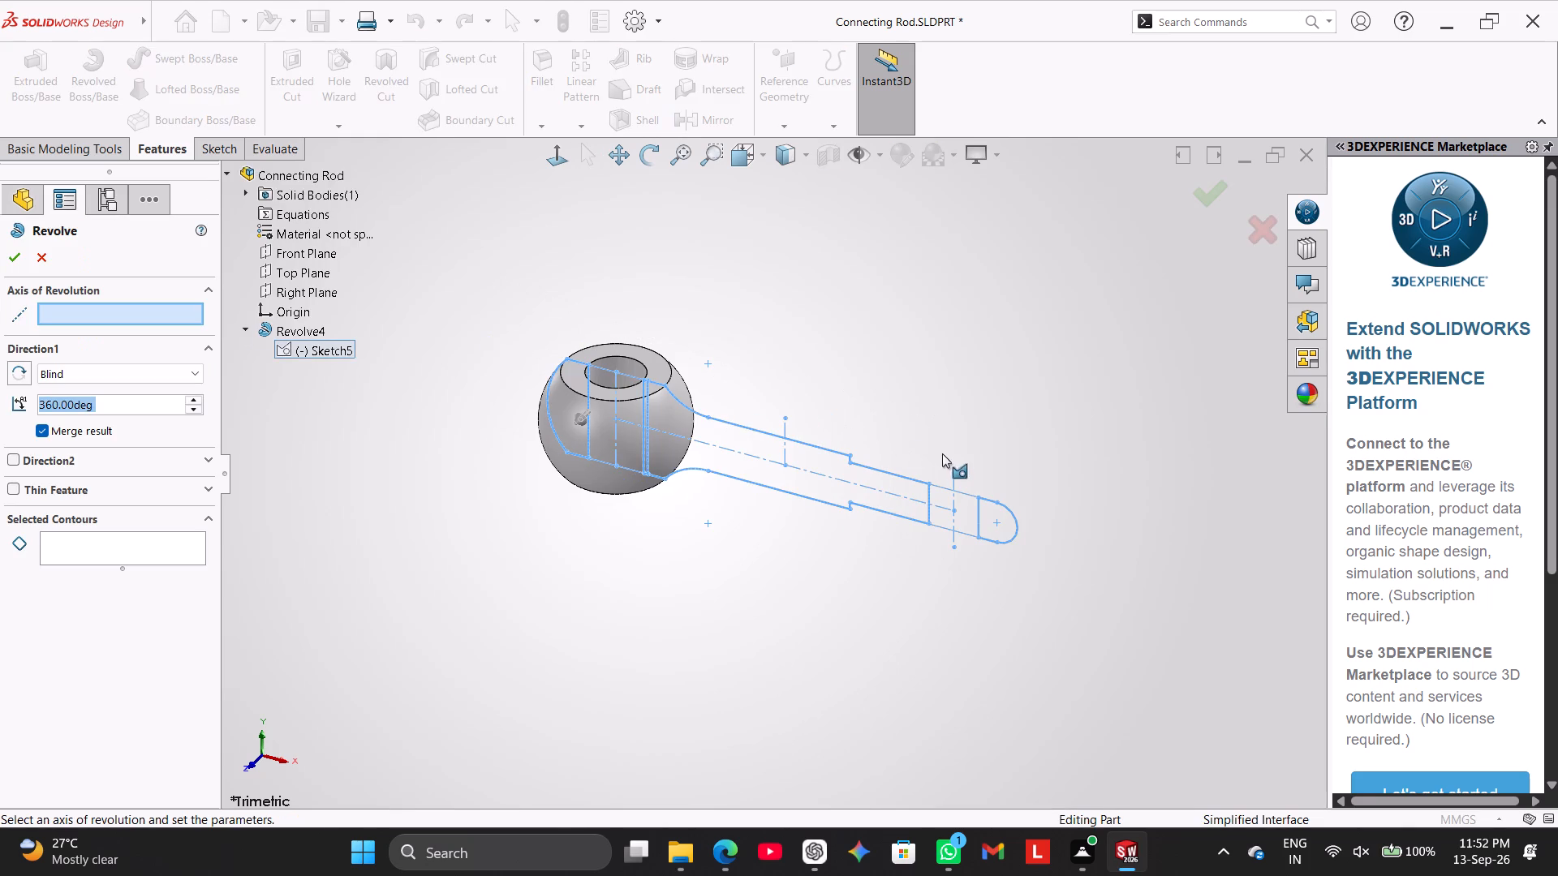
pyautogui.click(172, 553)
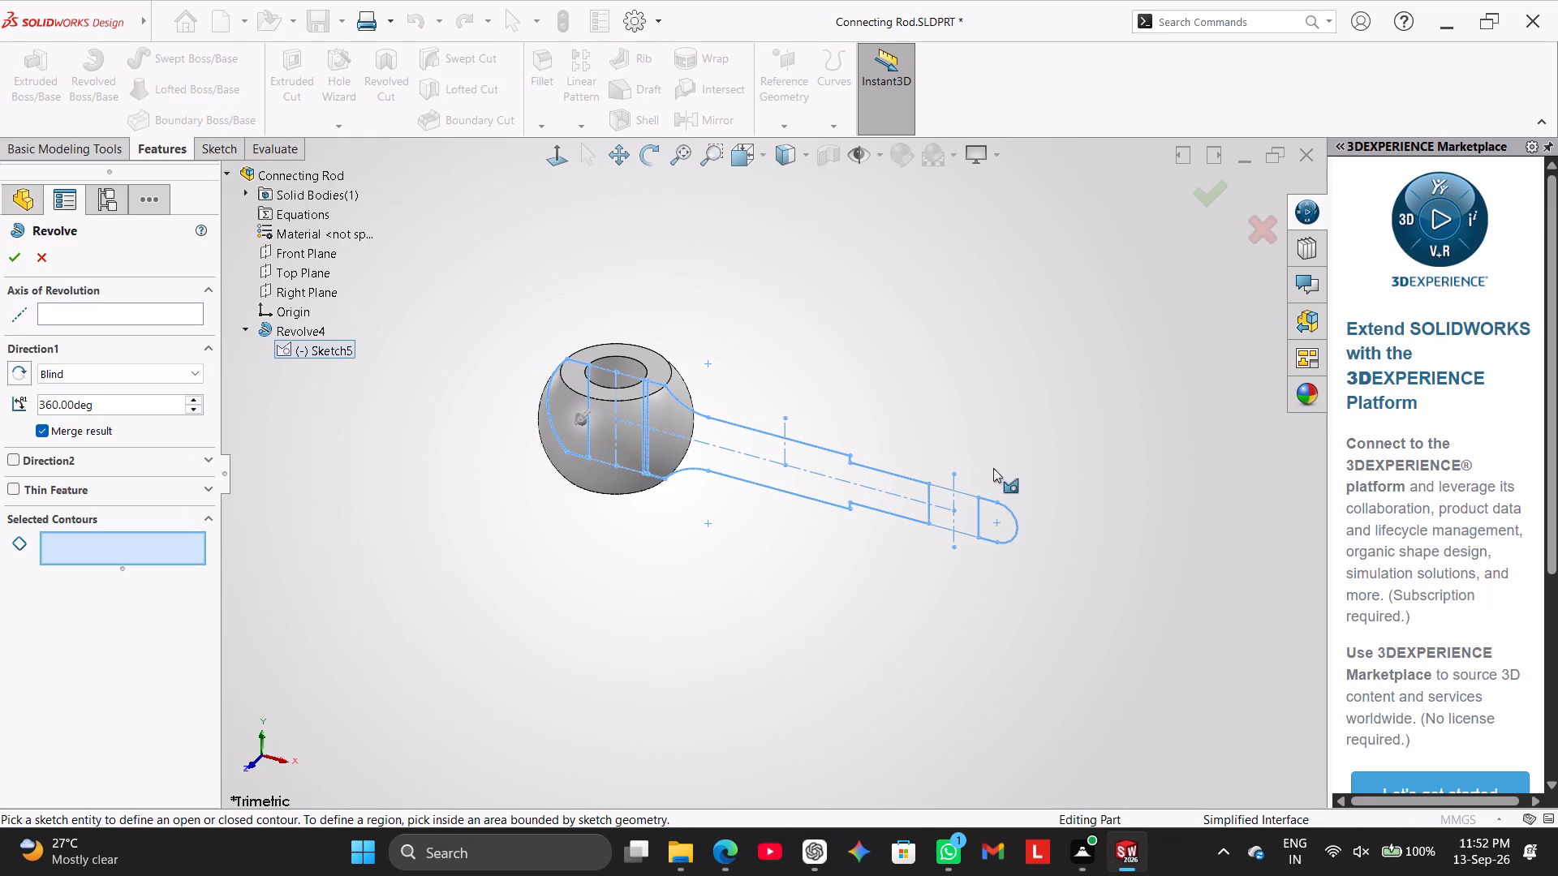
pyautogui.click(992, 507)
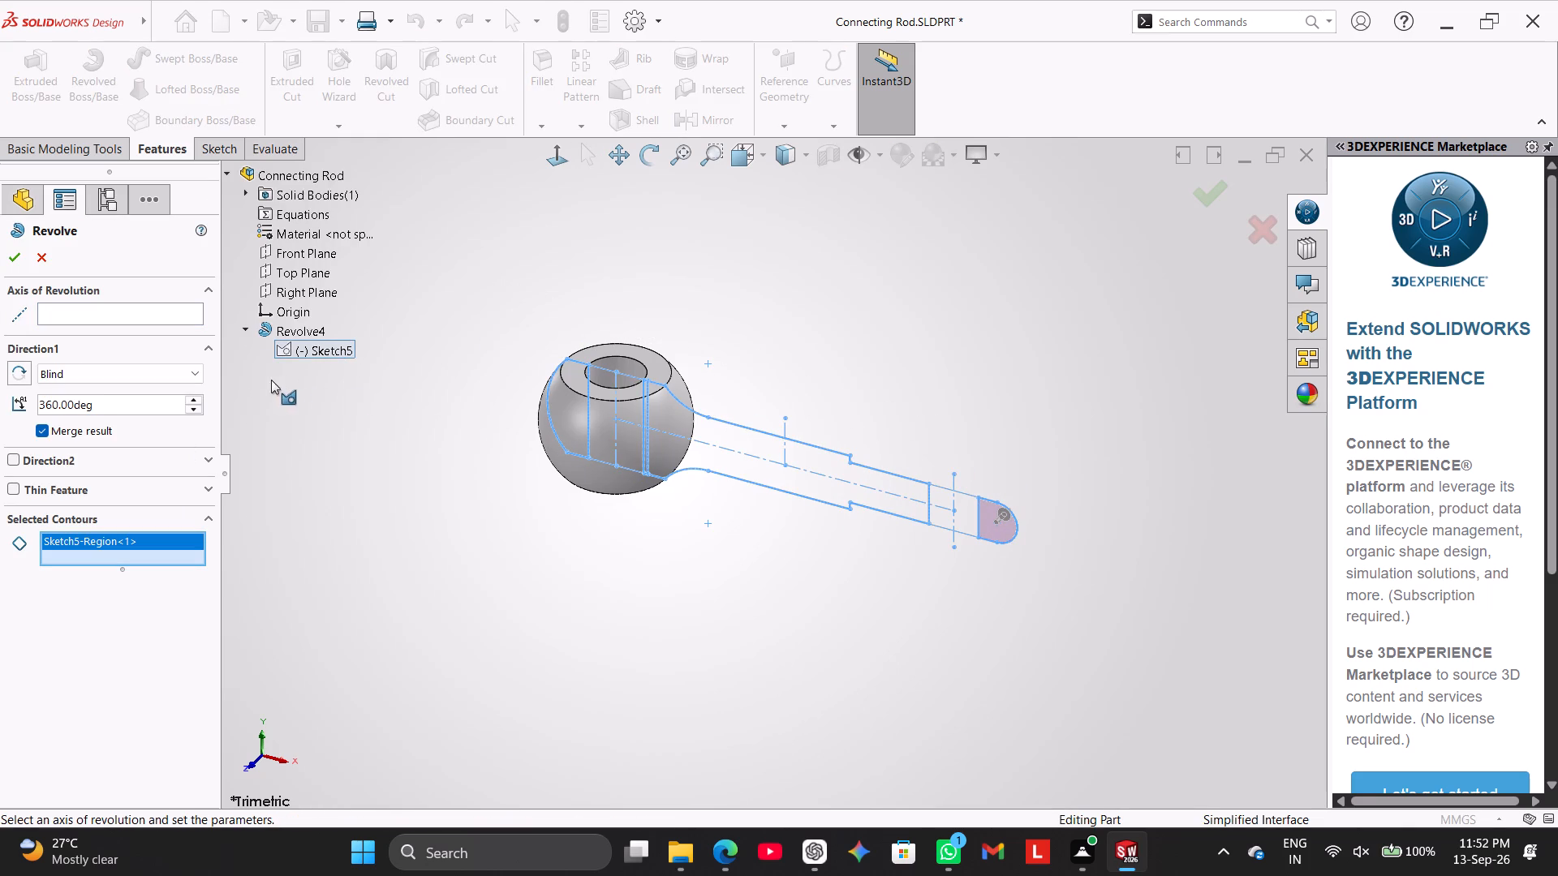
pyautogui.click(134, 314)
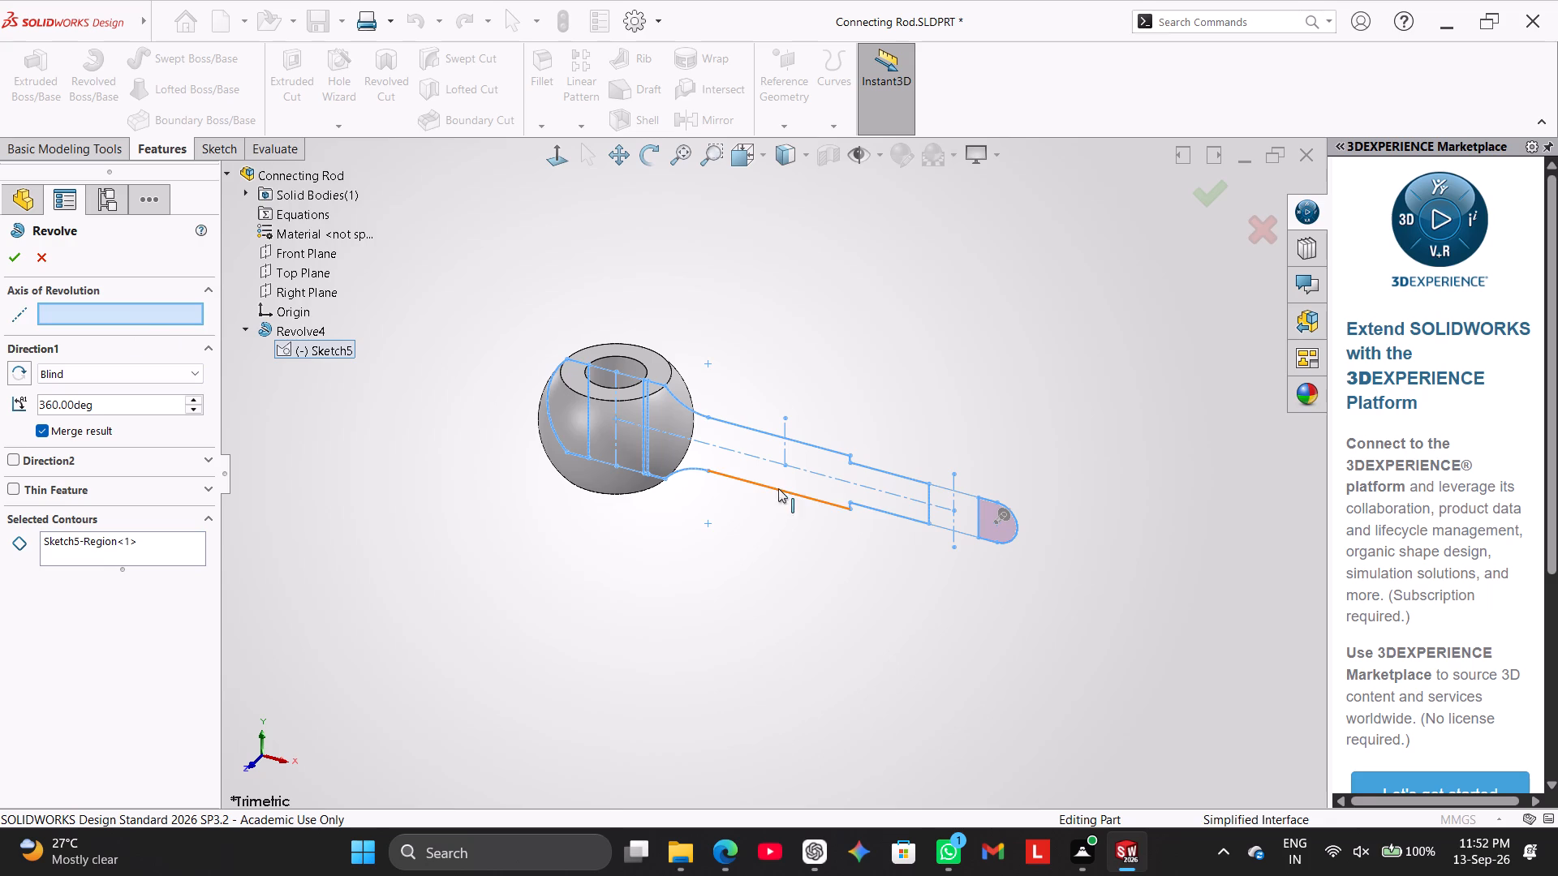
pyautogui.click(950, 501)
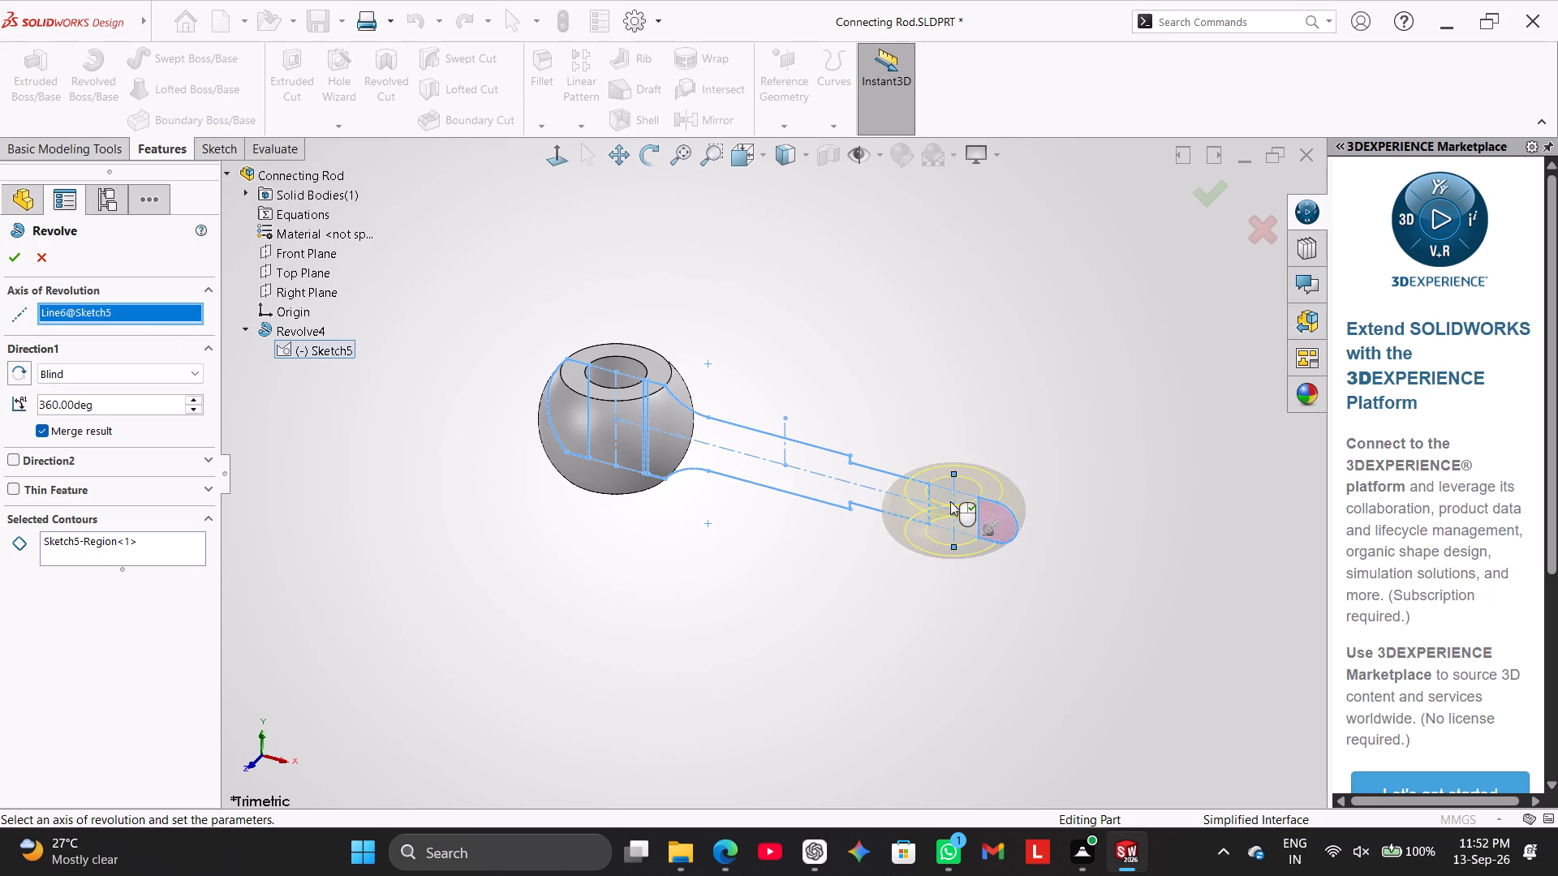
pyautogui.click(15, 260)
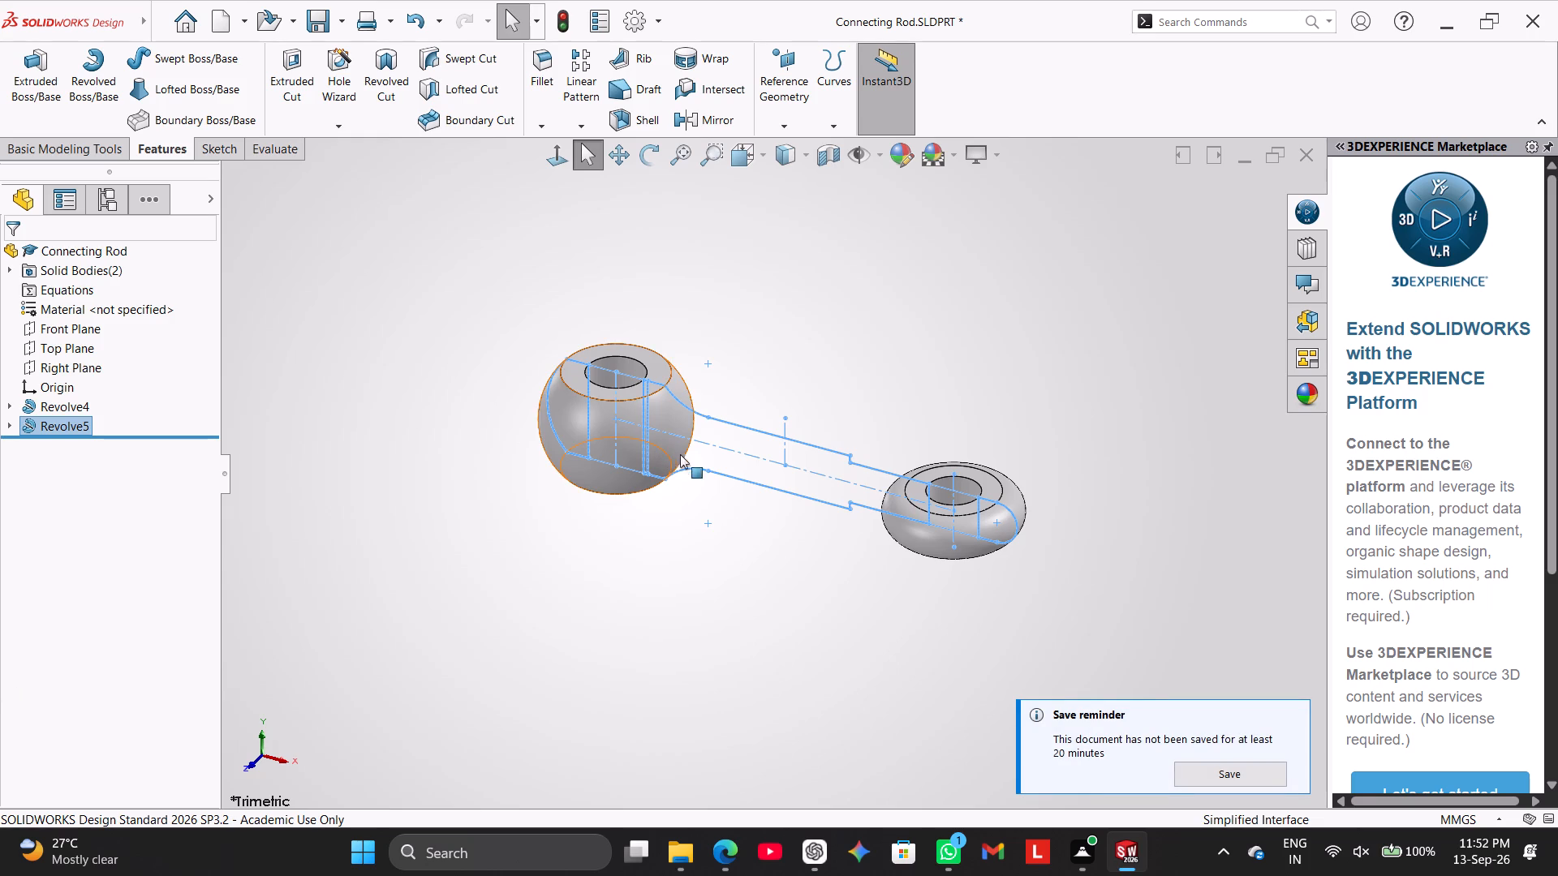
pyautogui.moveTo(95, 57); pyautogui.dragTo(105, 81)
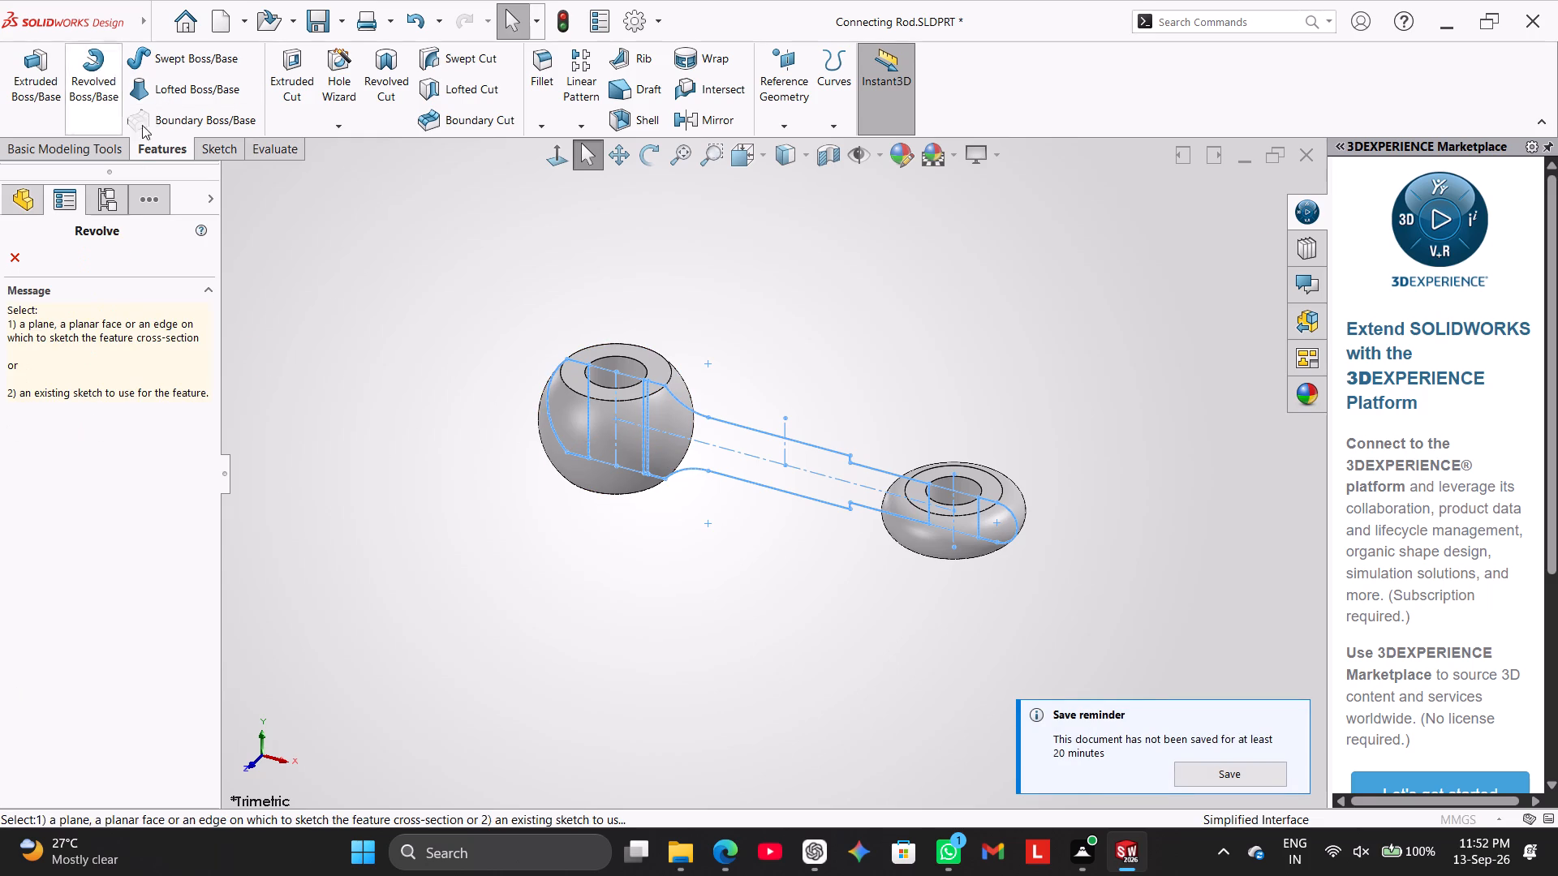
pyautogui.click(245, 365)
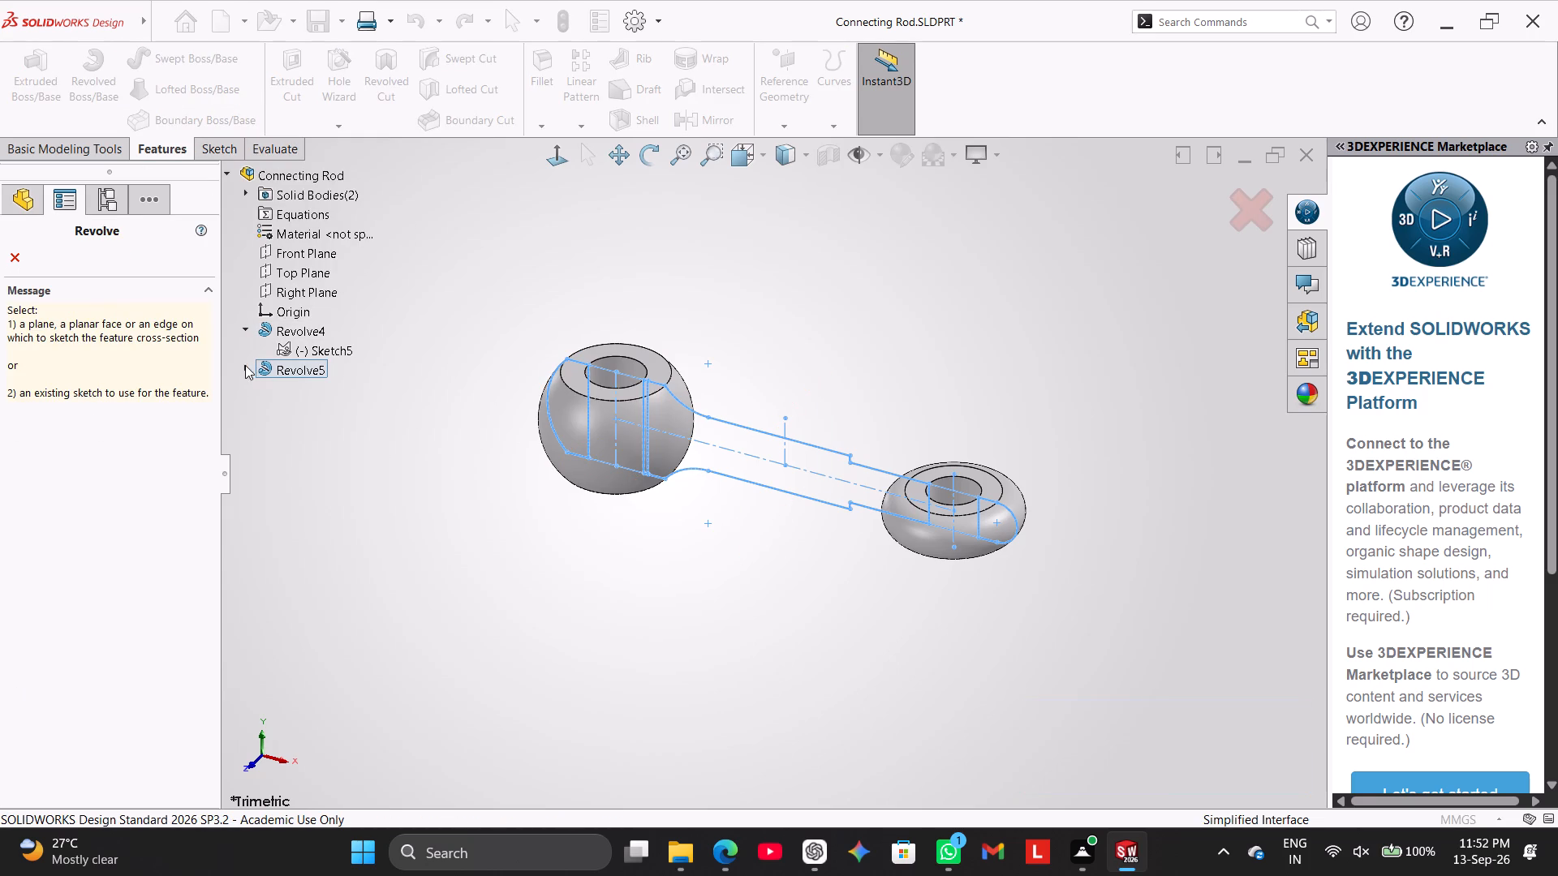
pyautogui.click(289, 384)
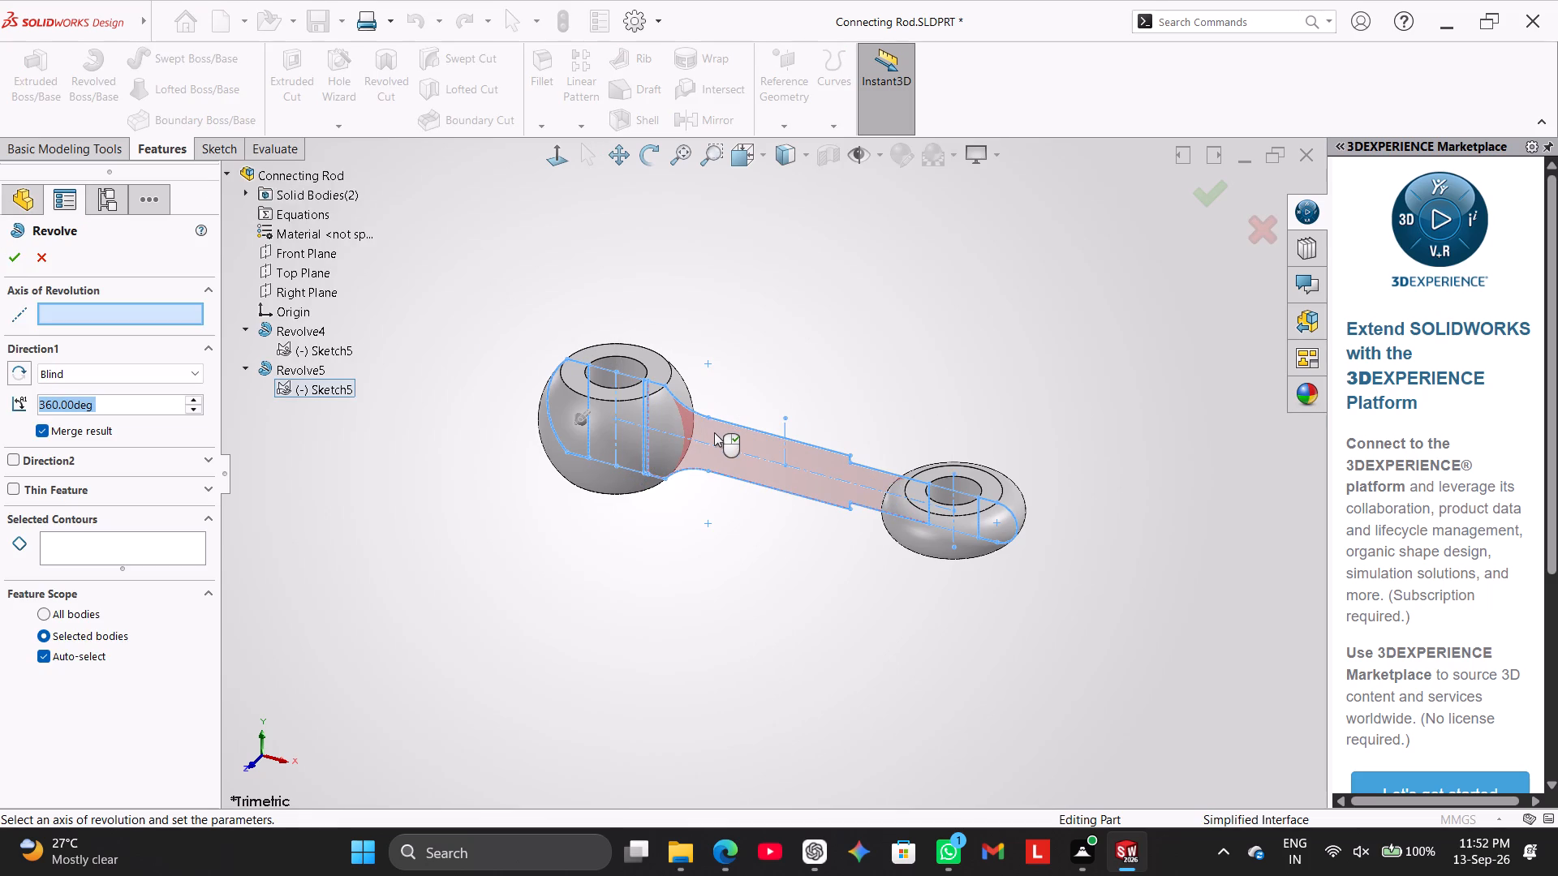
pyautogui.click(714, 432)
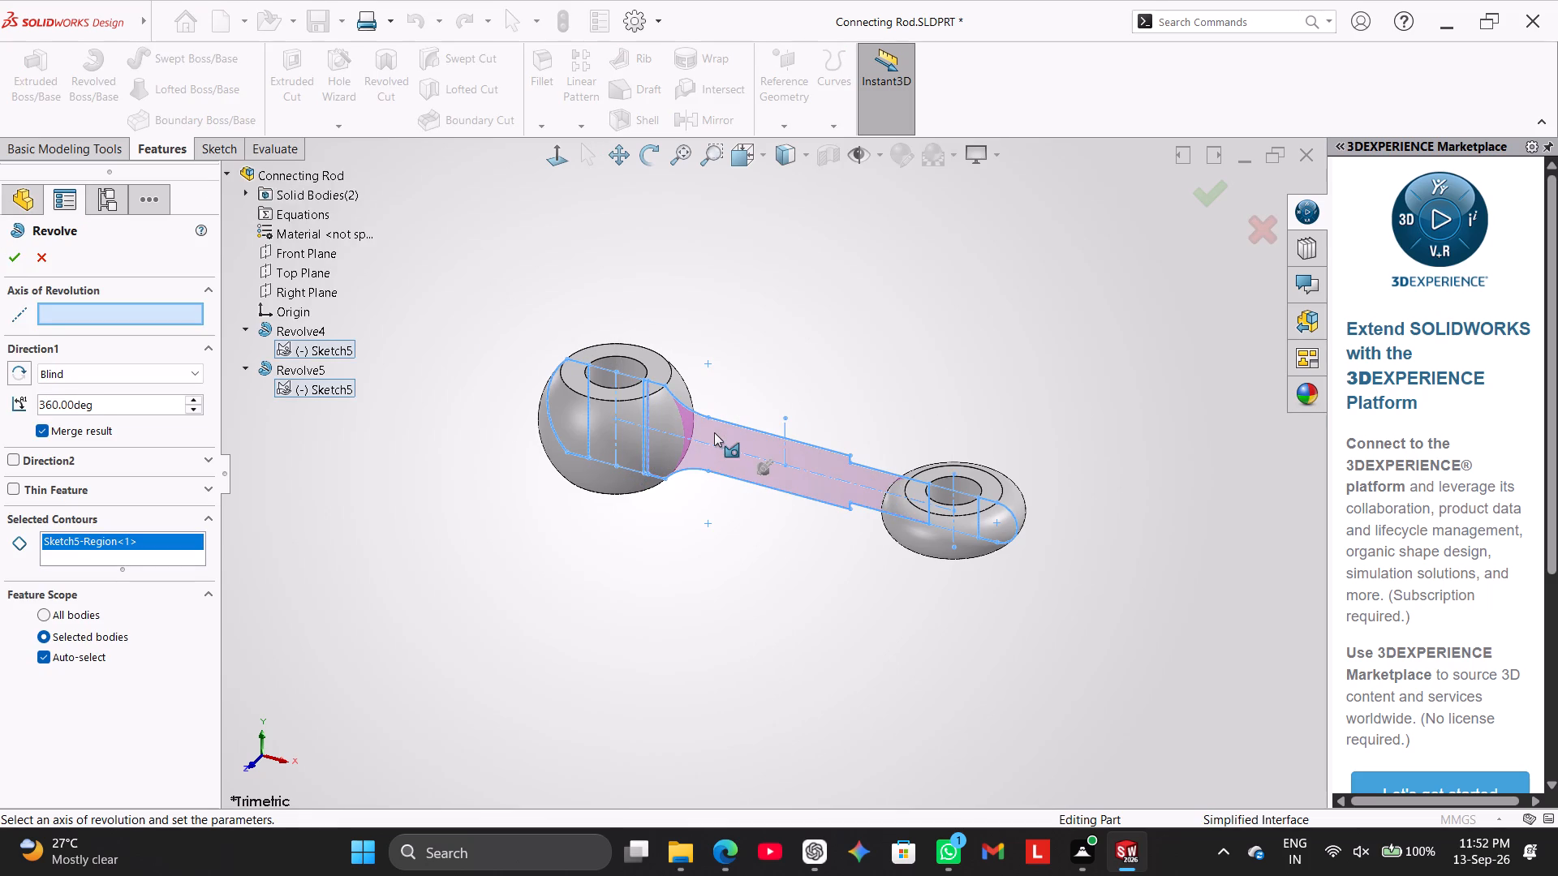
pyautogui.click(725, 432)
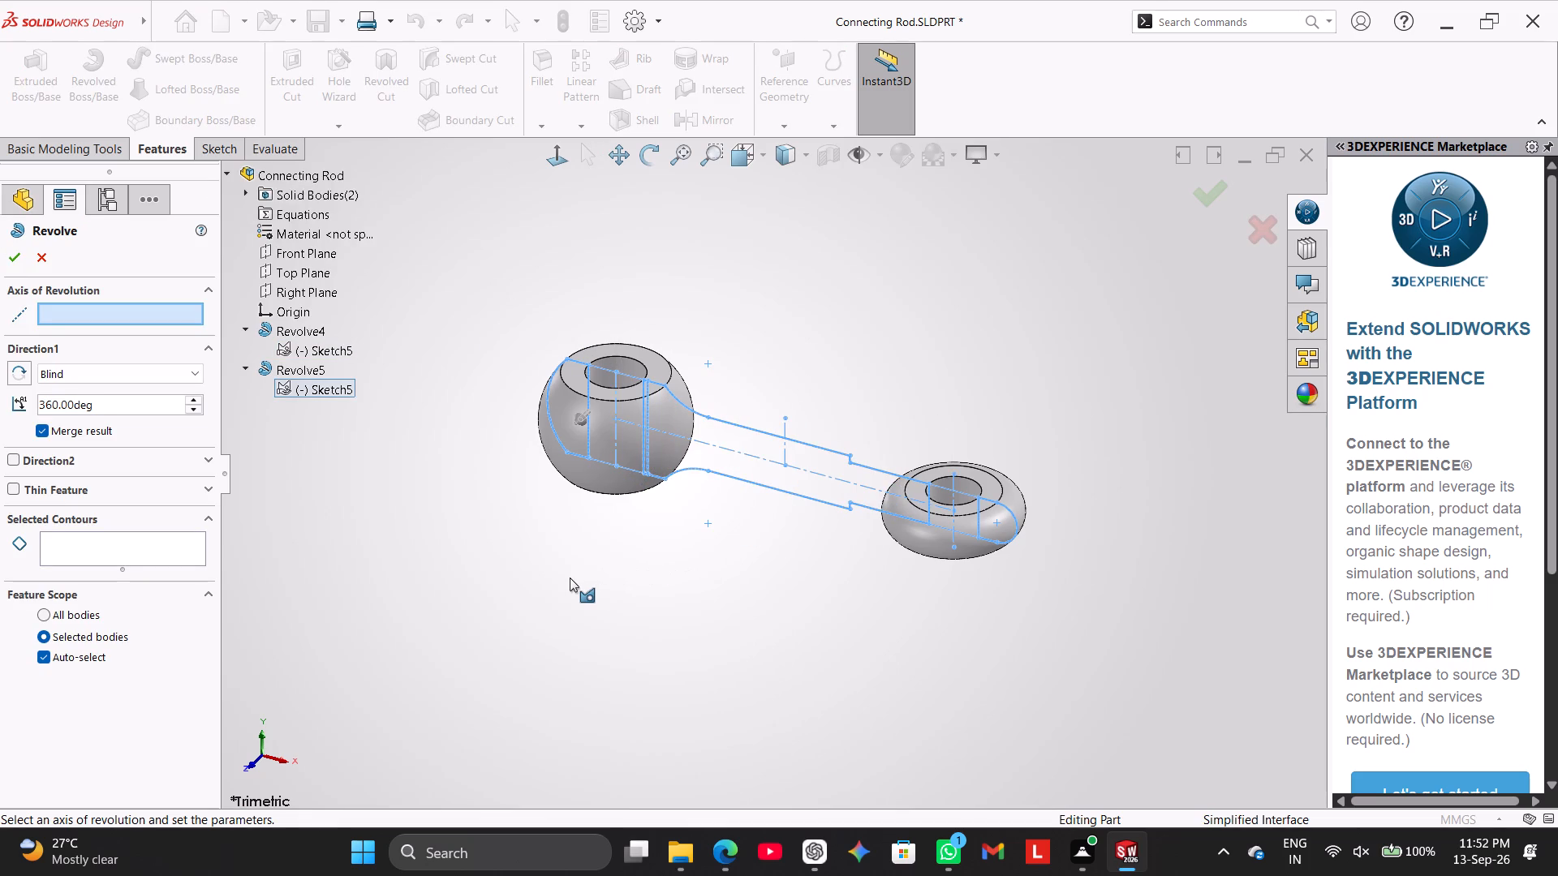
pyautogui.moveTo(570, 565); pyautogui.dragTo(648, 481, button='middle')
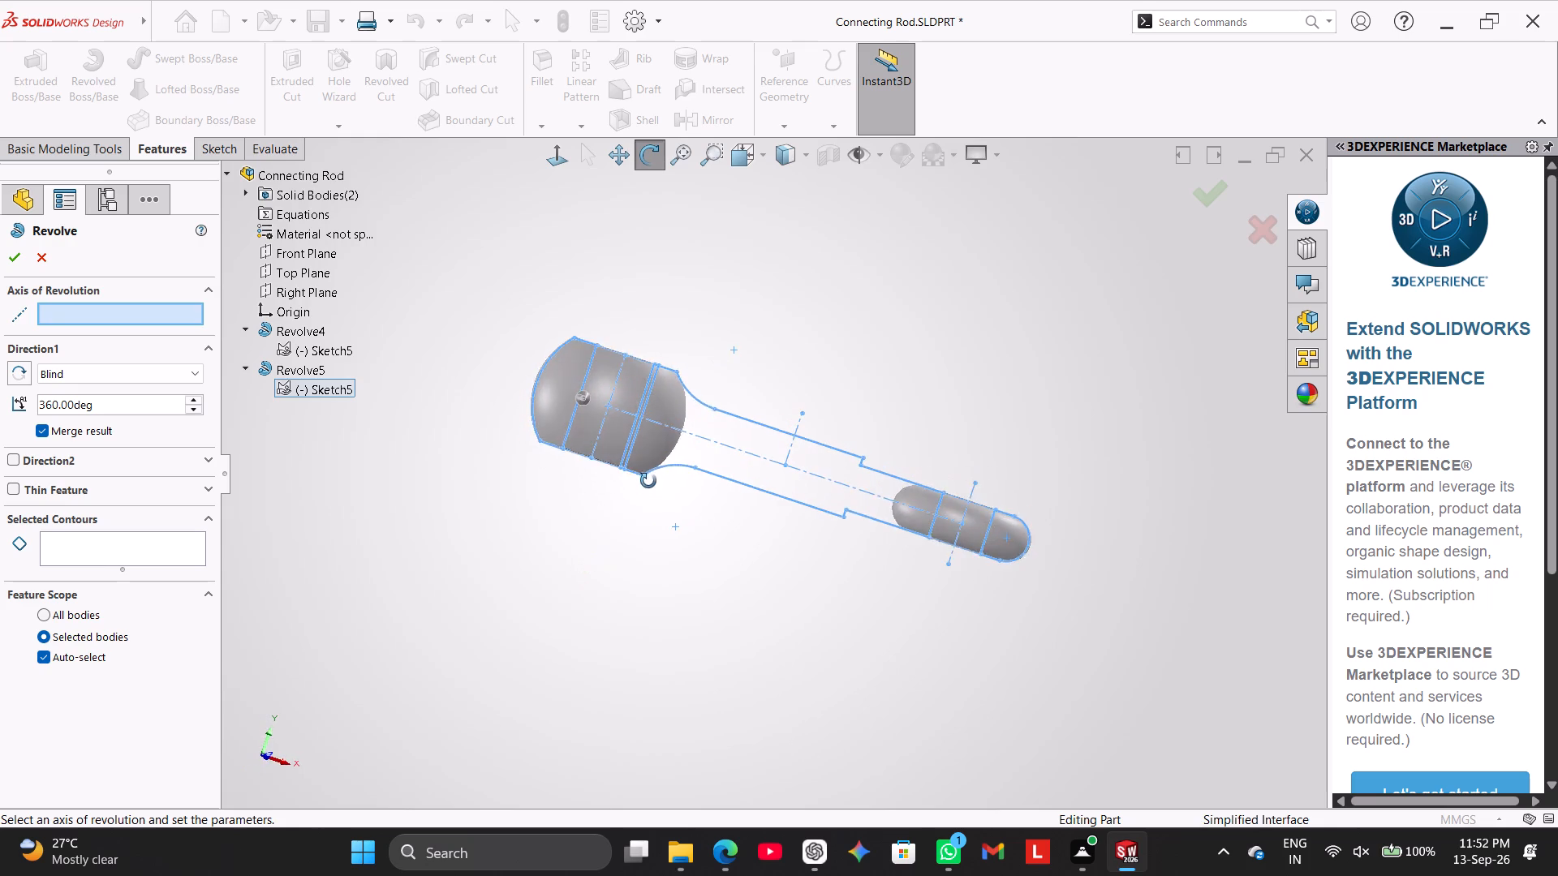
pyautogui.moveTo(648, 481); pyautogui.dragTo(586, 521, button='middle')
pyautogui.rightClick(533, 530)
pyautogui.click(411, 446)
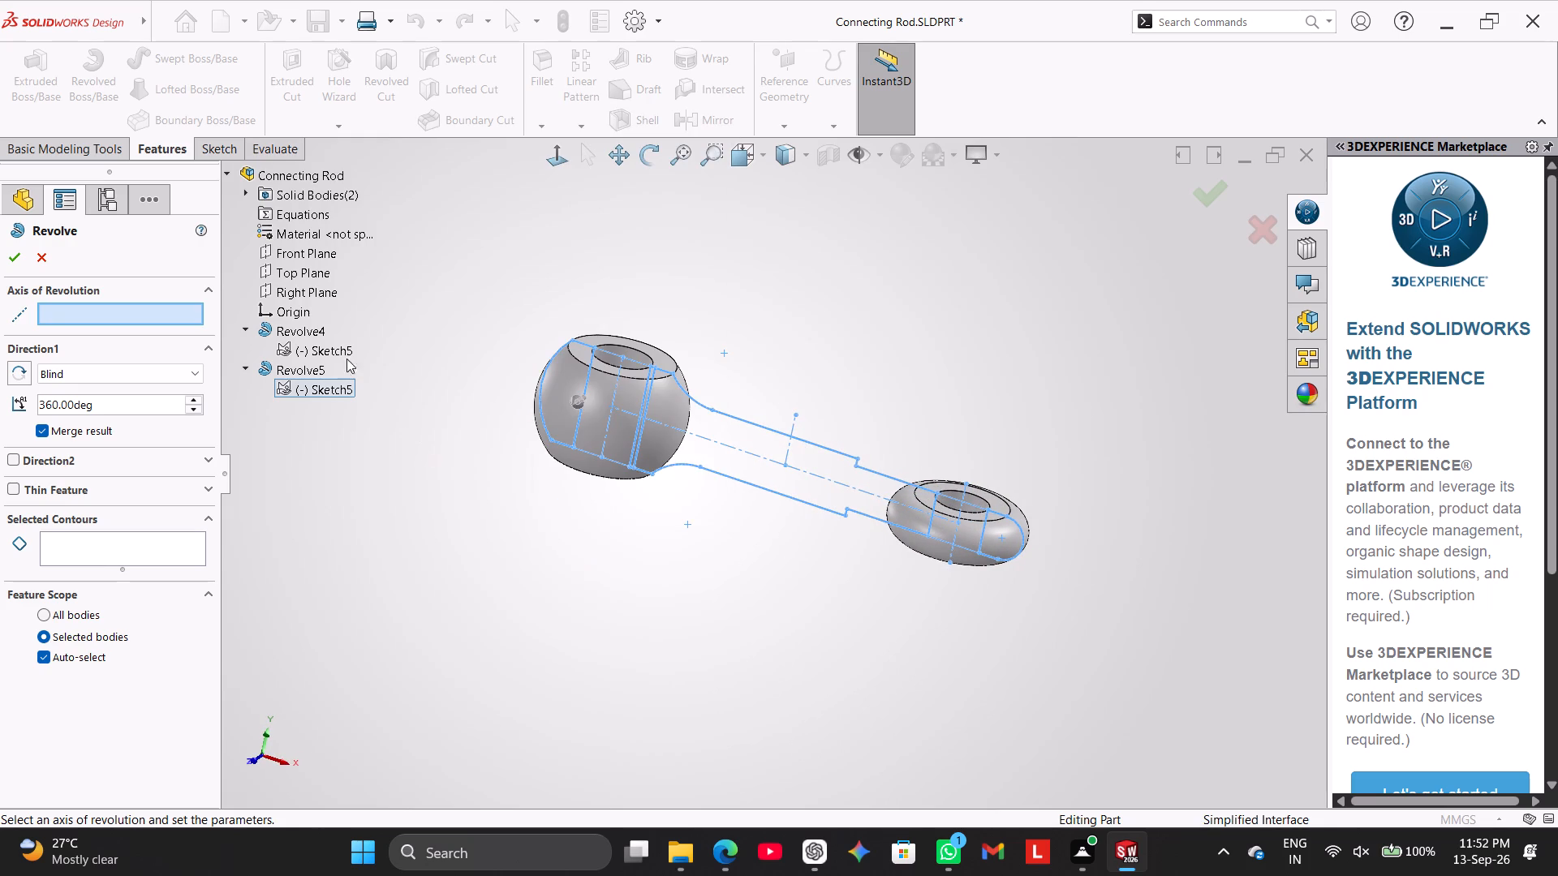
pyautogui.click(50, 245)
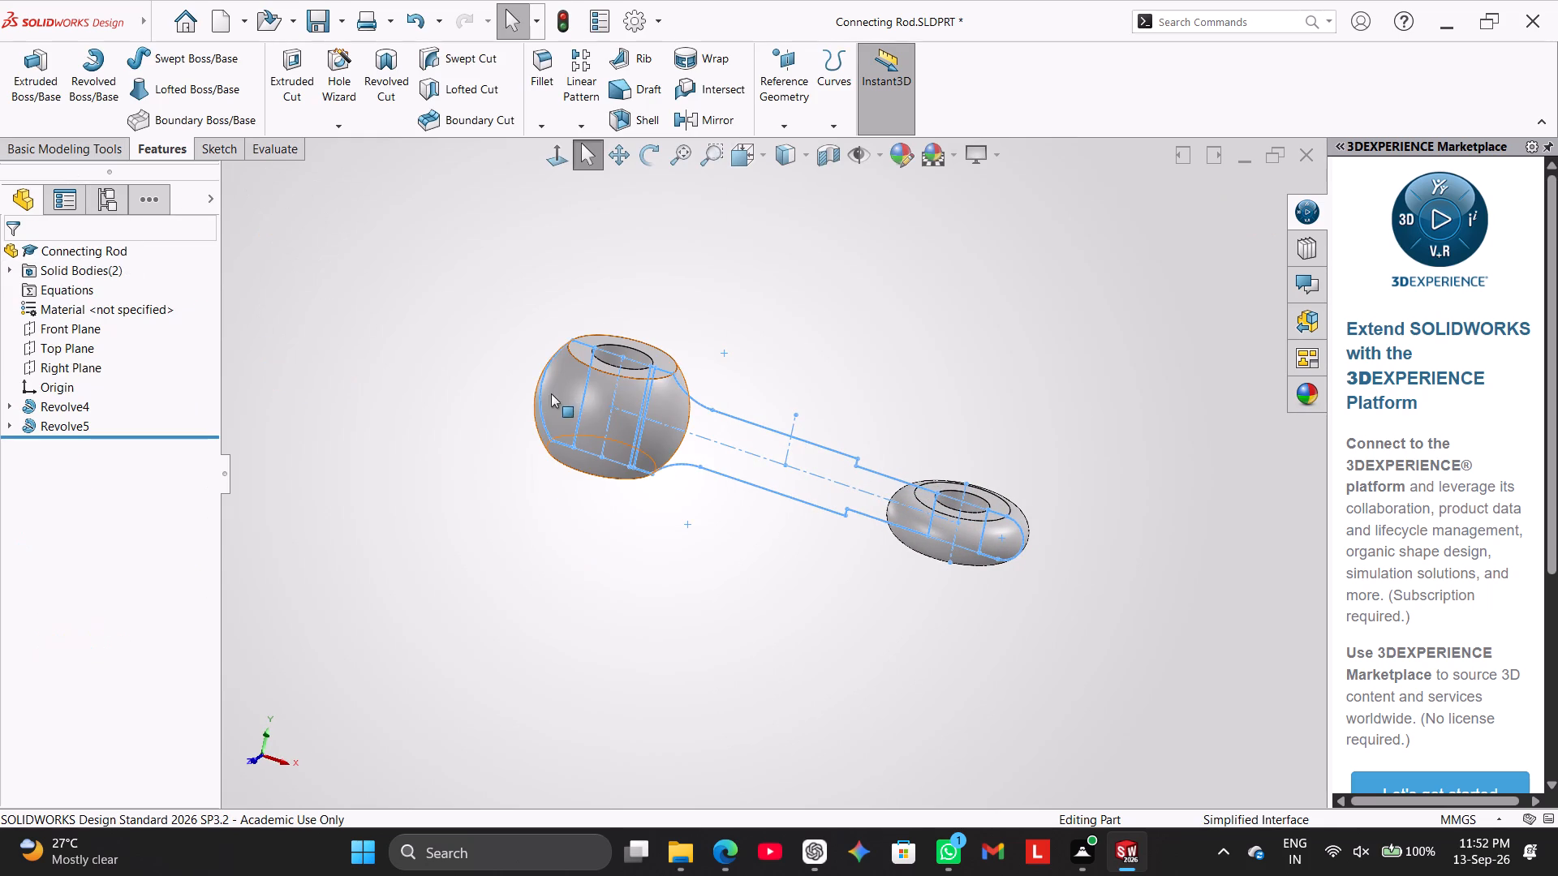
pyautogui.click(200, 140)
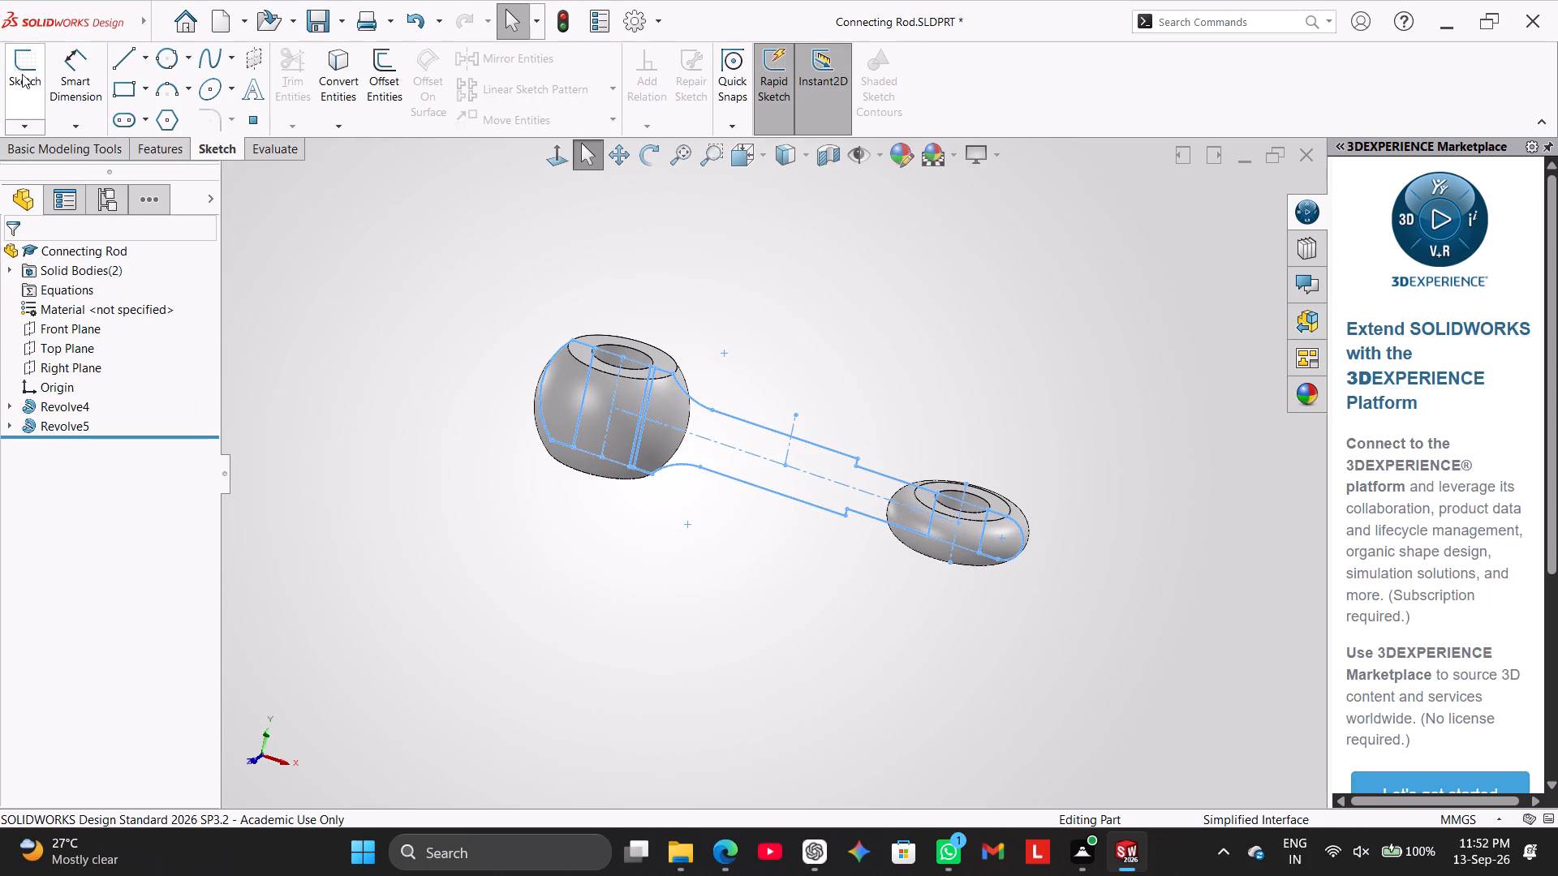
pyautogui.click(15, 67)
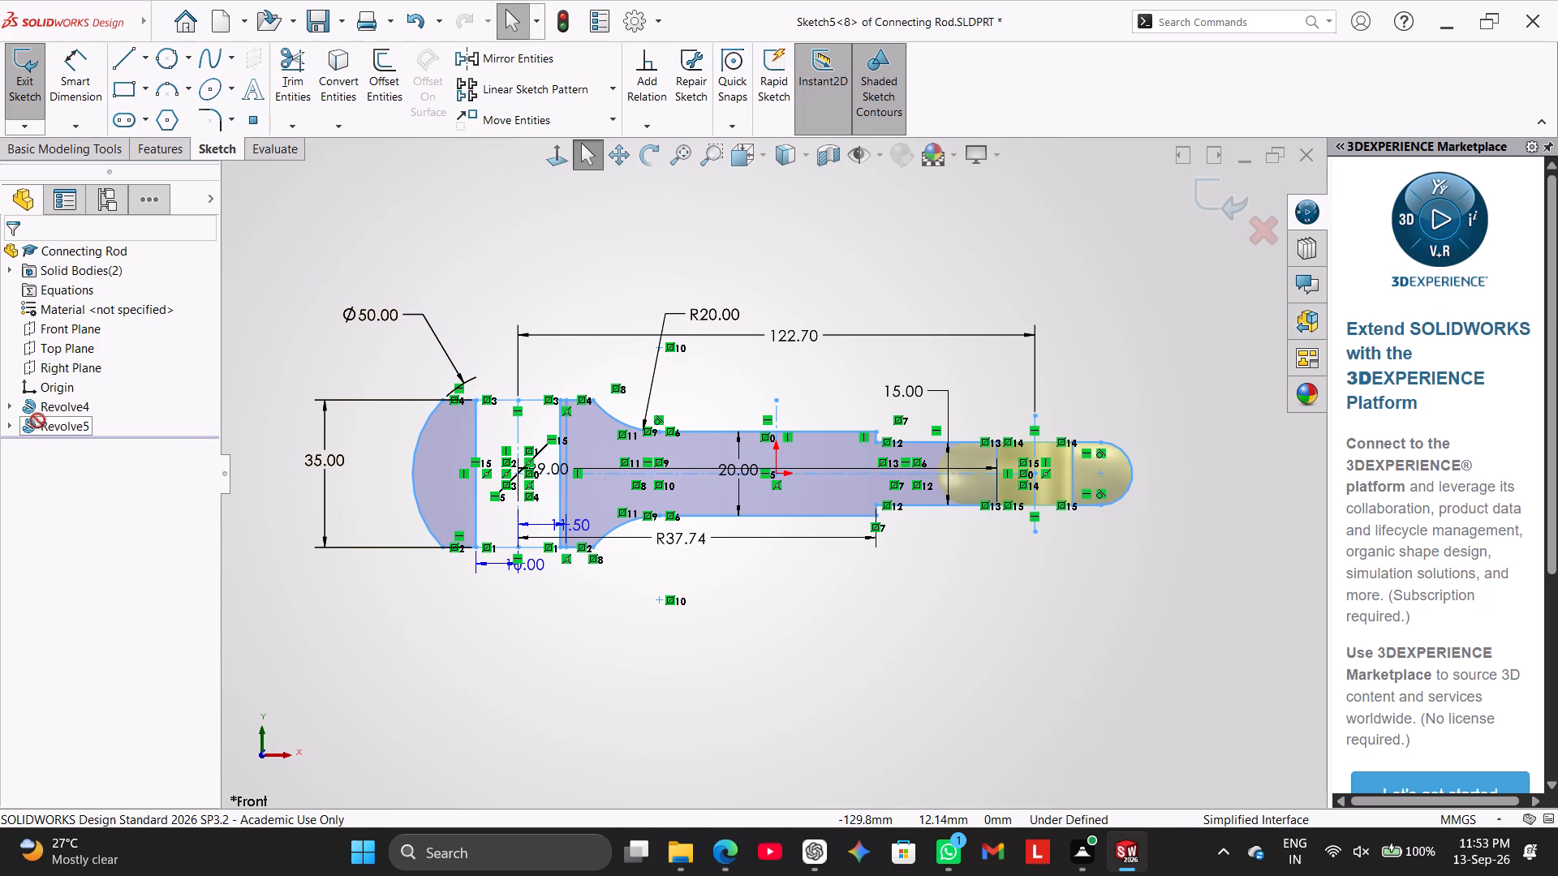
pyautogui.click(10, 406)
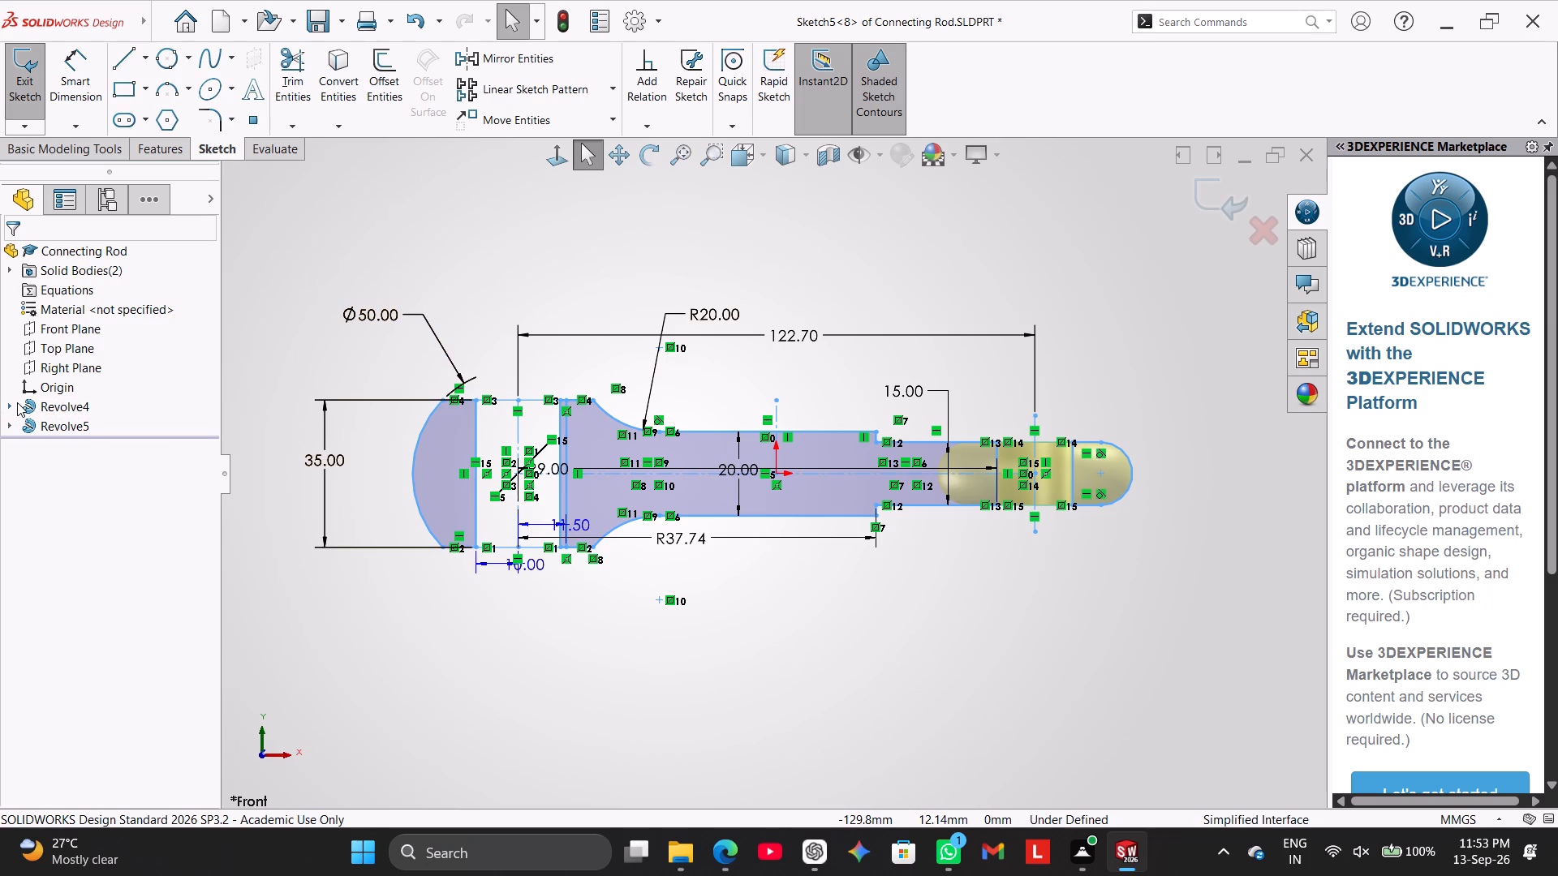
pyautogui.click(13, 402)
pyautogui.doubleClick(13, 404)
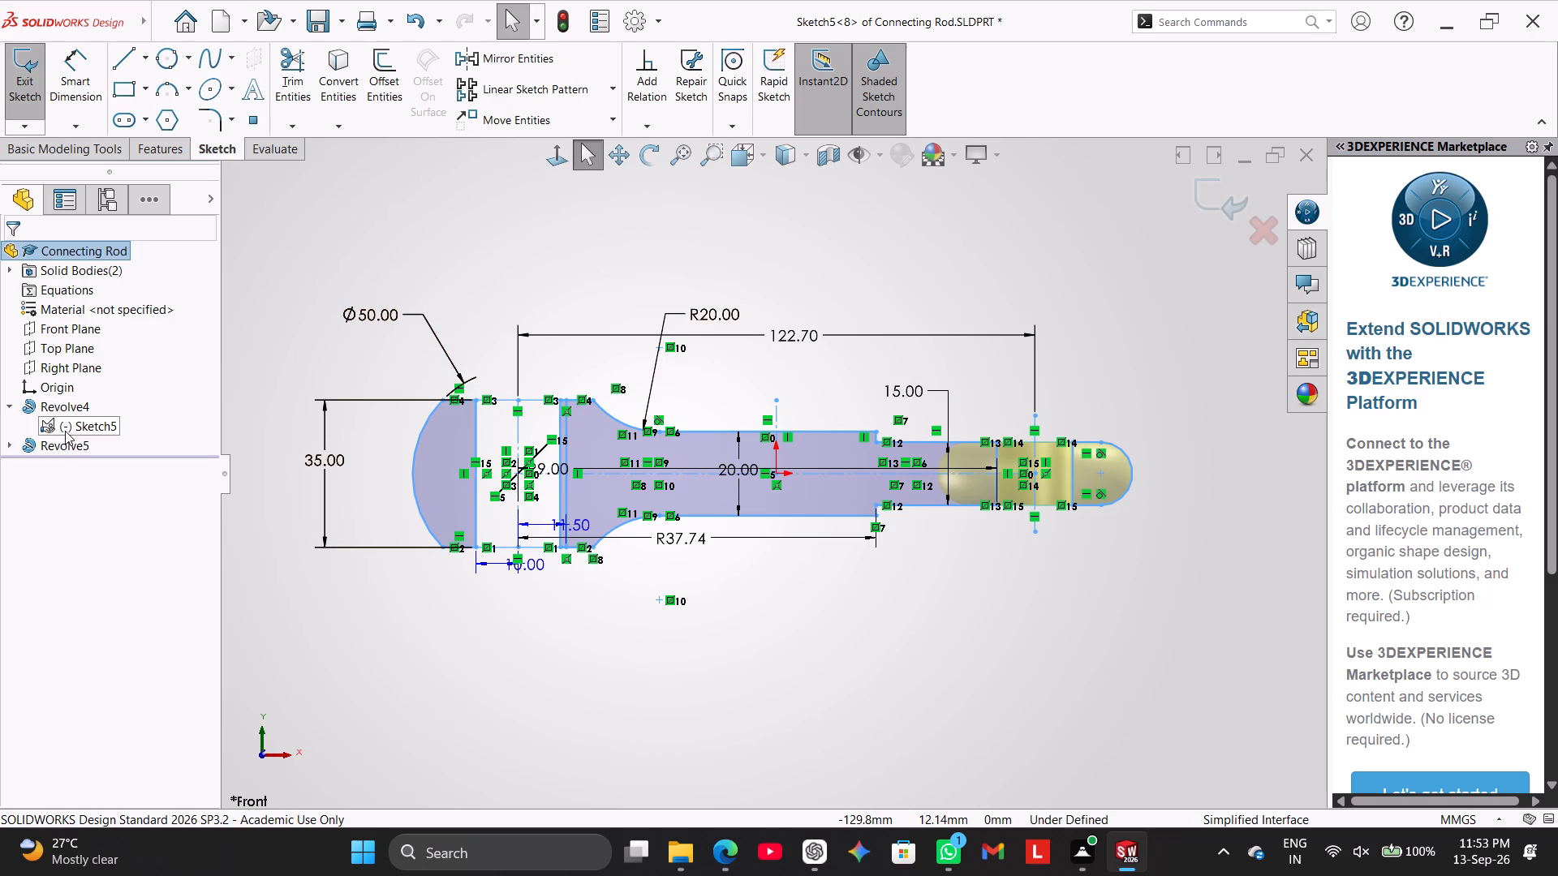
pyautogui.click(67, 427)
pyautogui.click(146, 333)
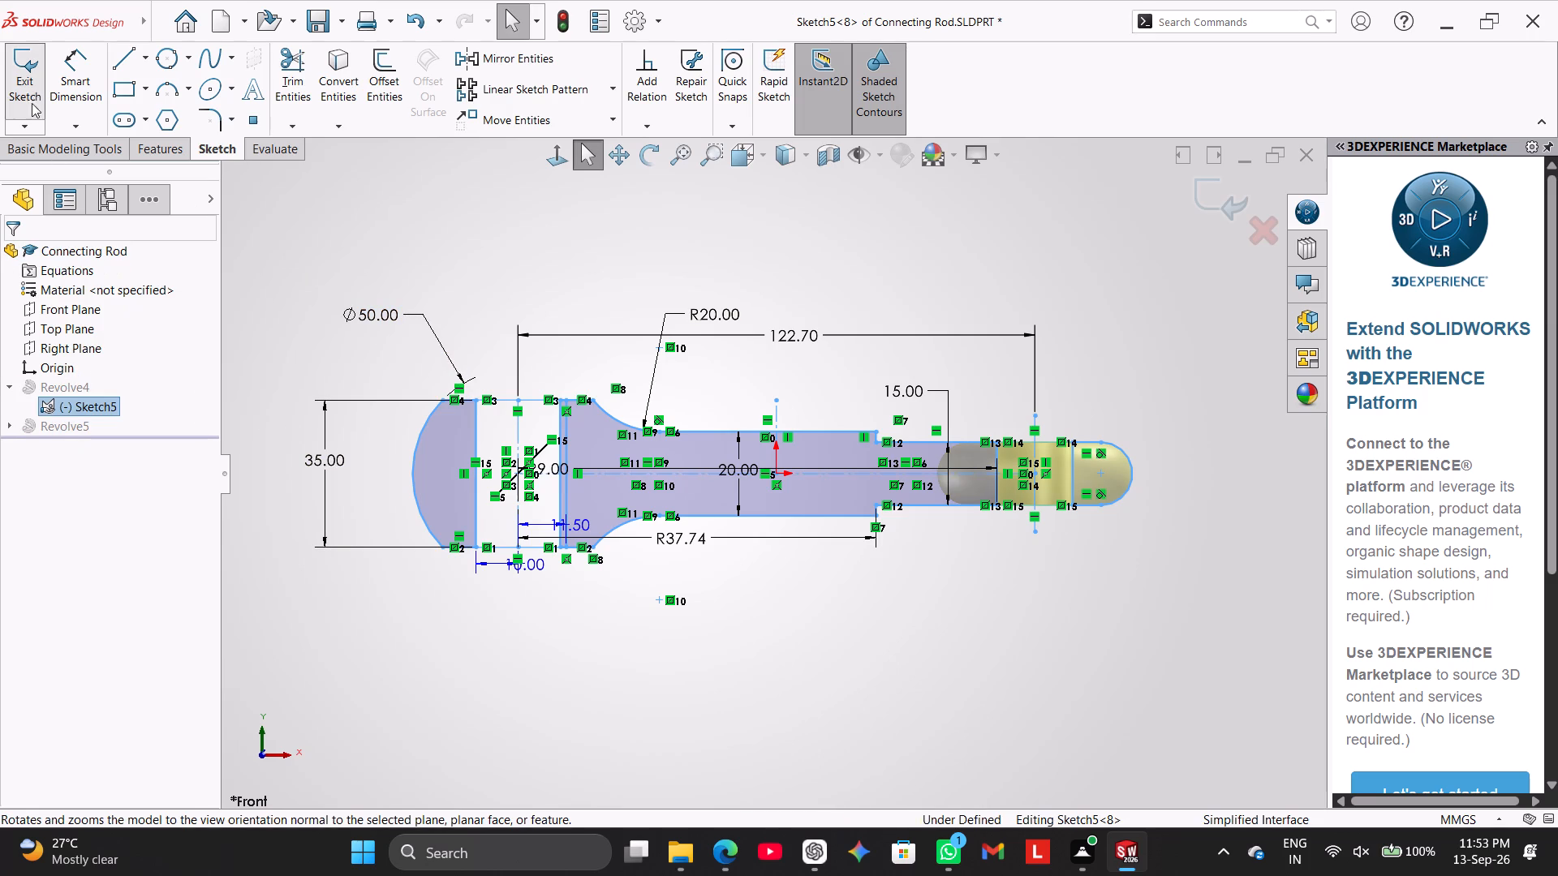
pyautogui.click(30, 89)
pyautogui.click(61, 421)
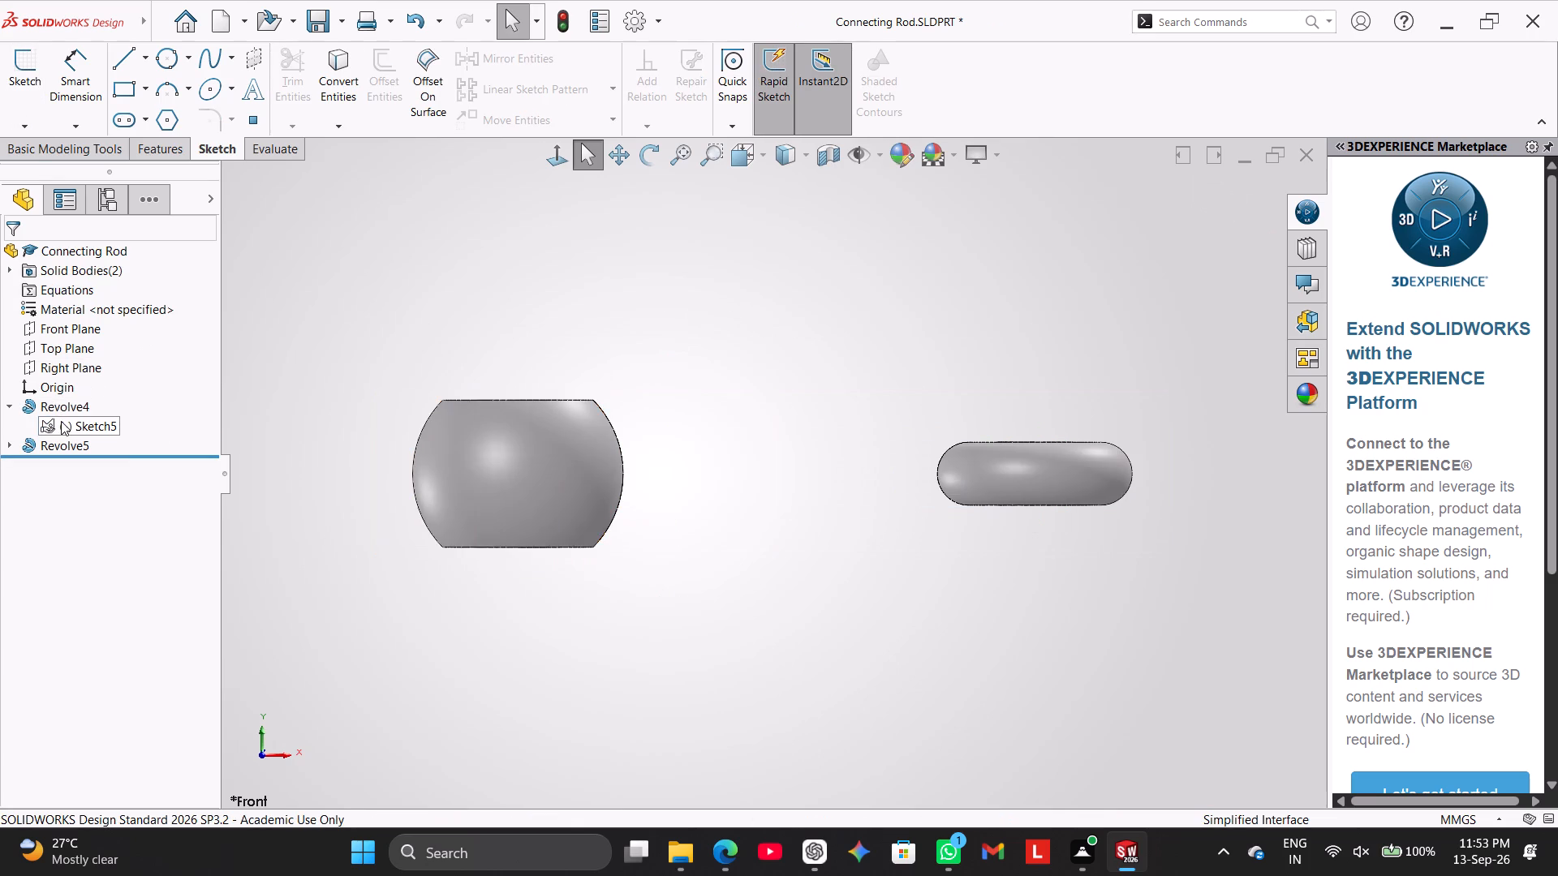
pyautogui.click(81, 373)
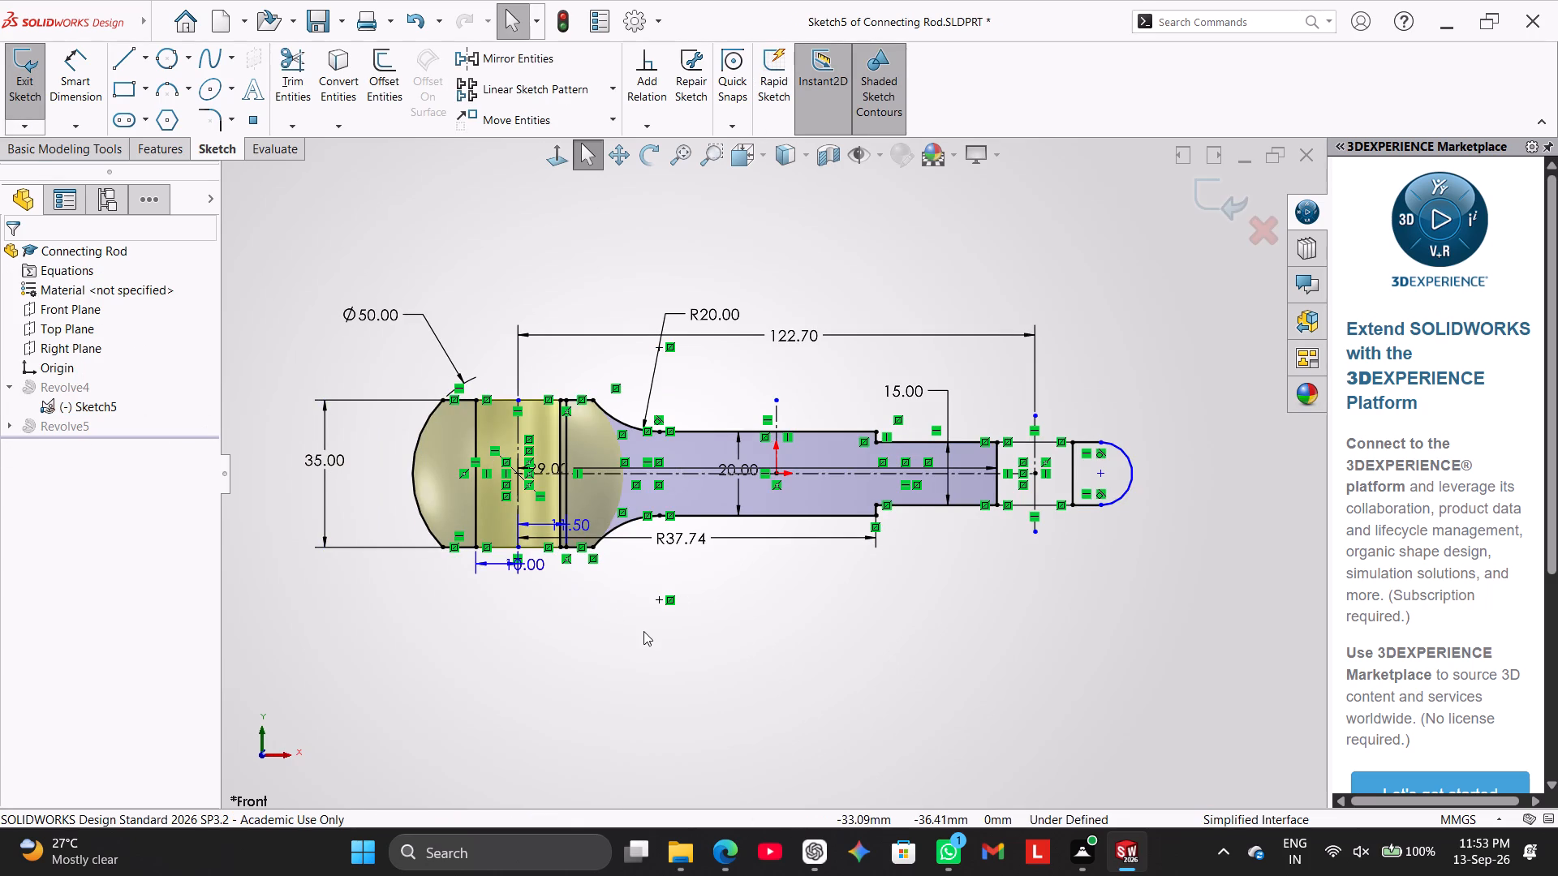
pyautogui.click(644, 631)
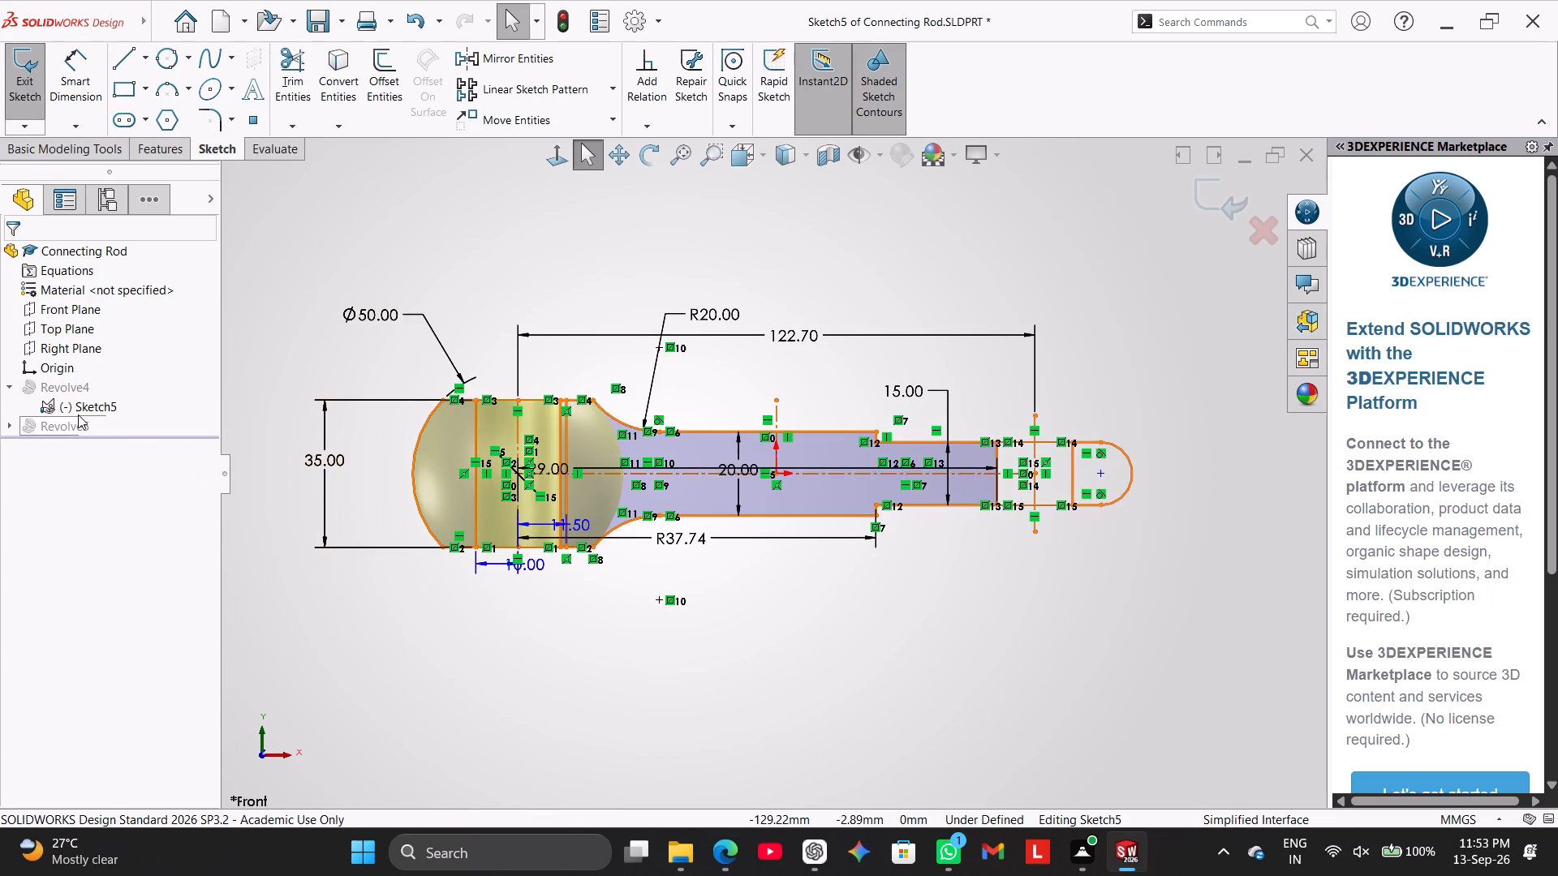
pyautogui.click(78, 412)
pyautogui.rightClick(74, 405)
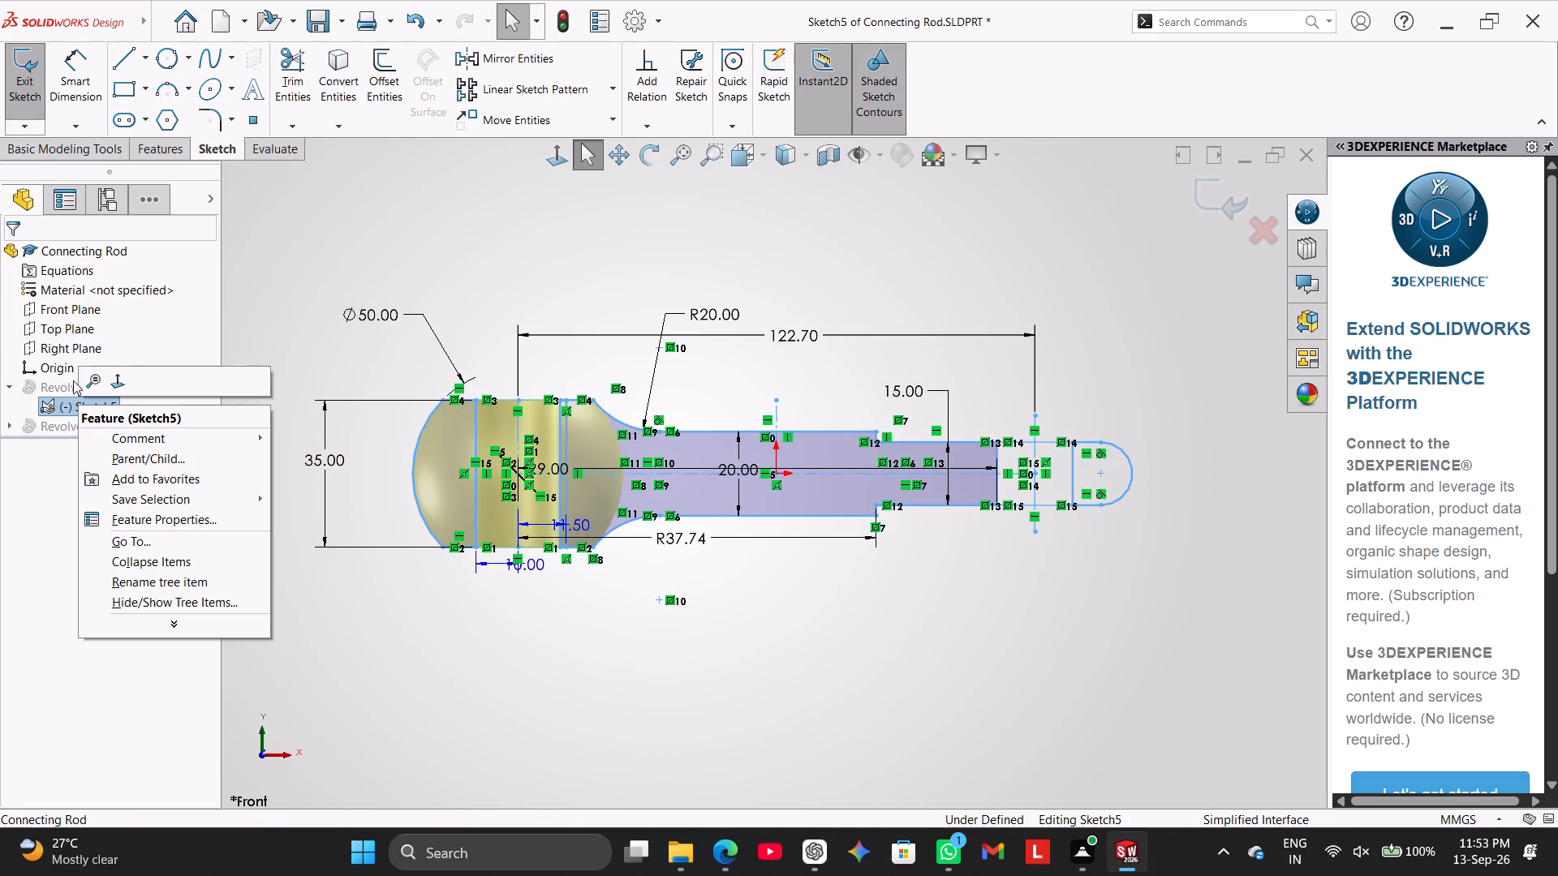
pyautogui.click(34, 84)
# Delete the big-end and small-end revolve features, Revolve4 and Revolve5, keeping the profile sketch.
pyautogui.rightClick(59, 409)
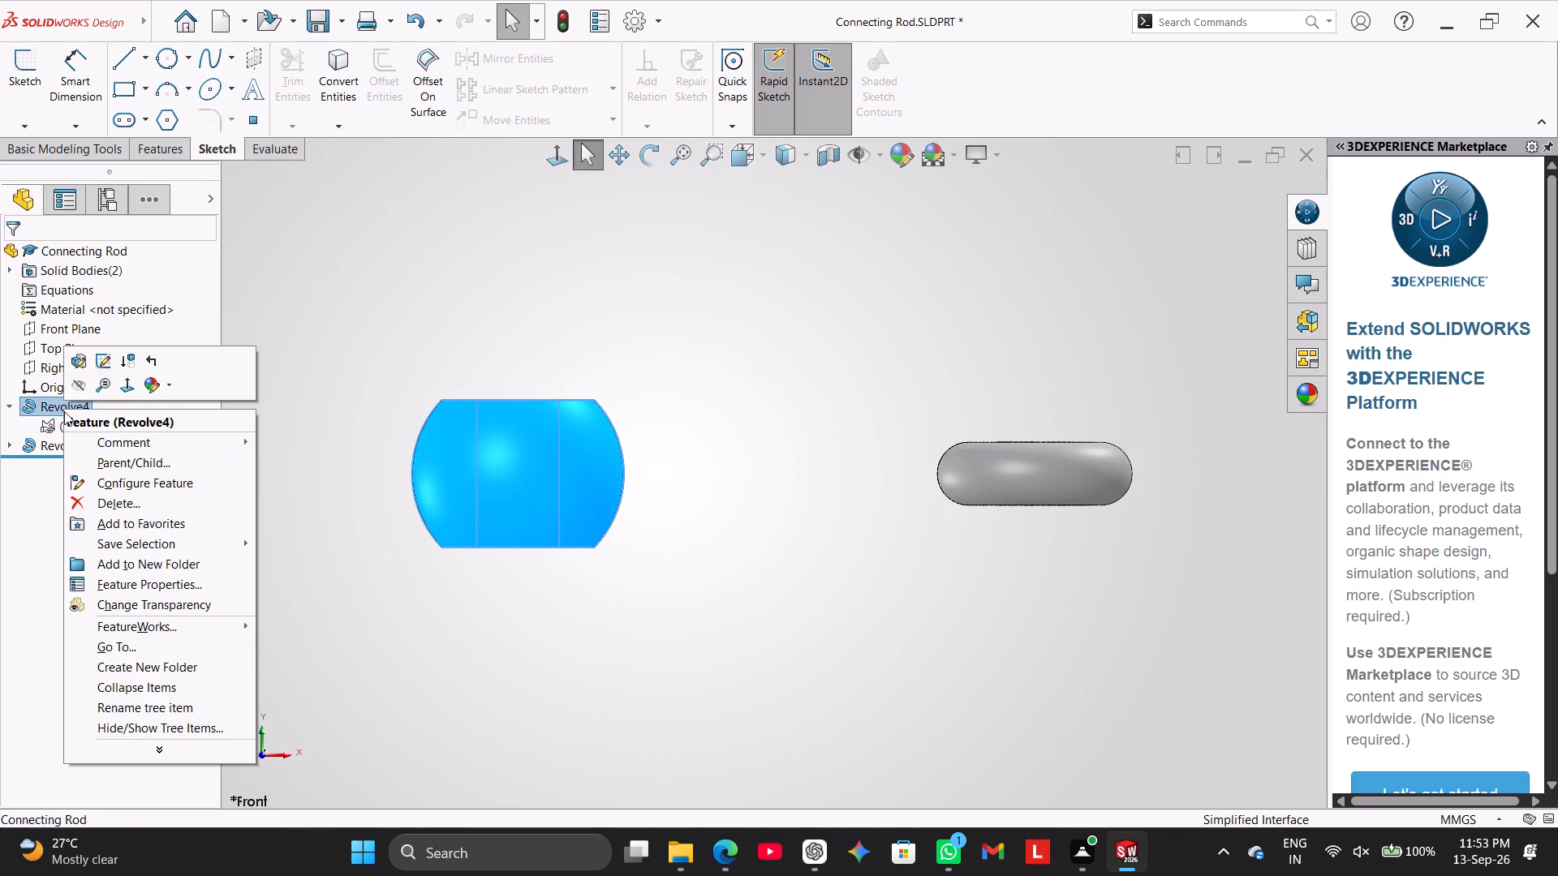
pyautogui.click(148, 507)
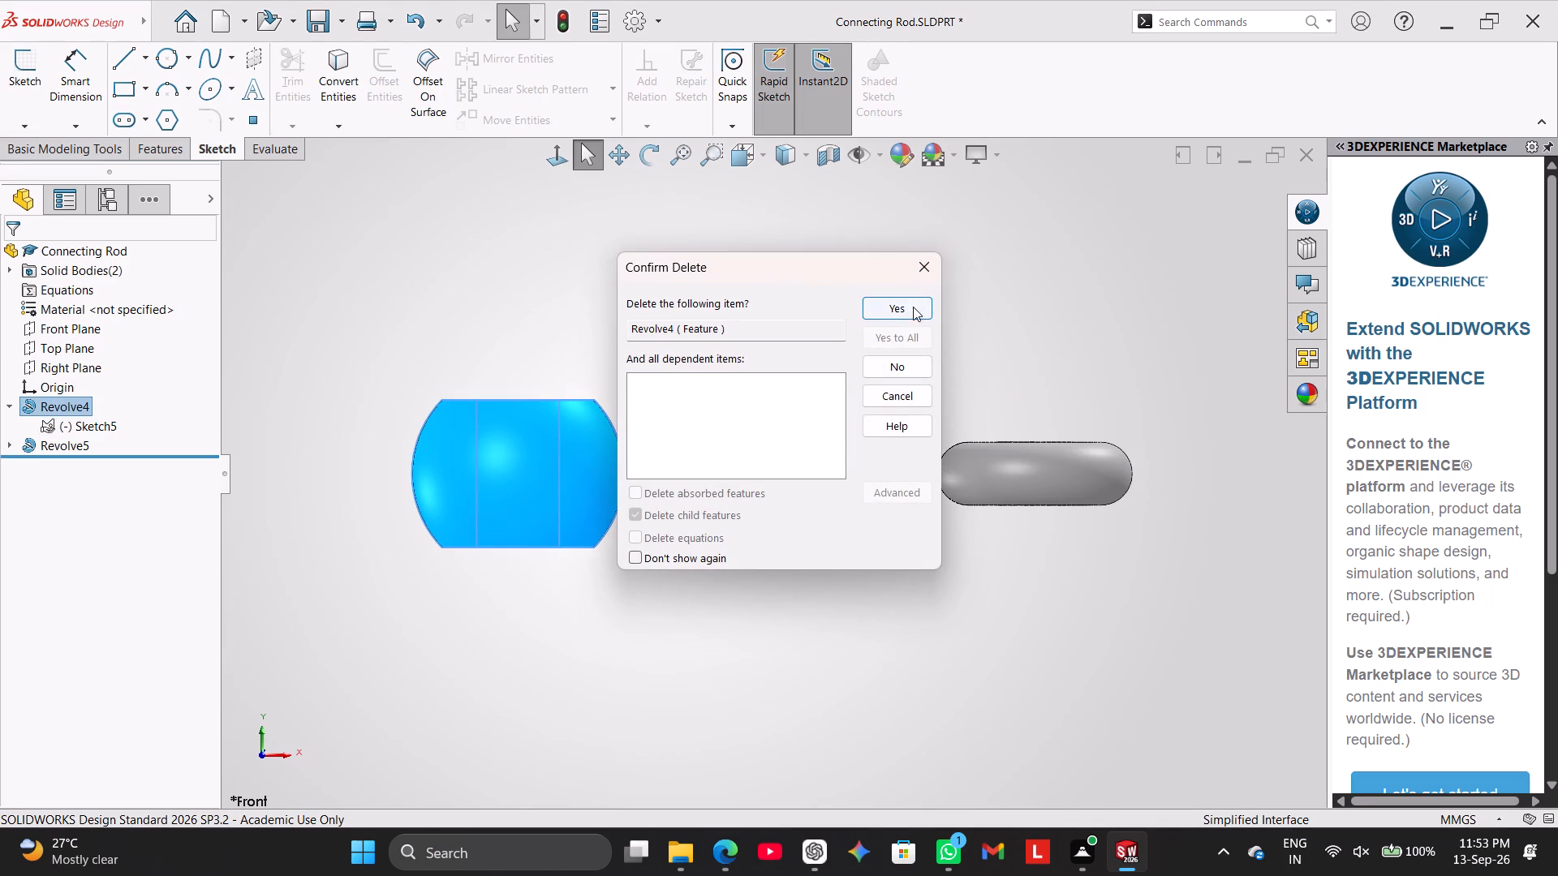
pyautogui.click(913, 307)
pyautogui.rightClick(69, 407)
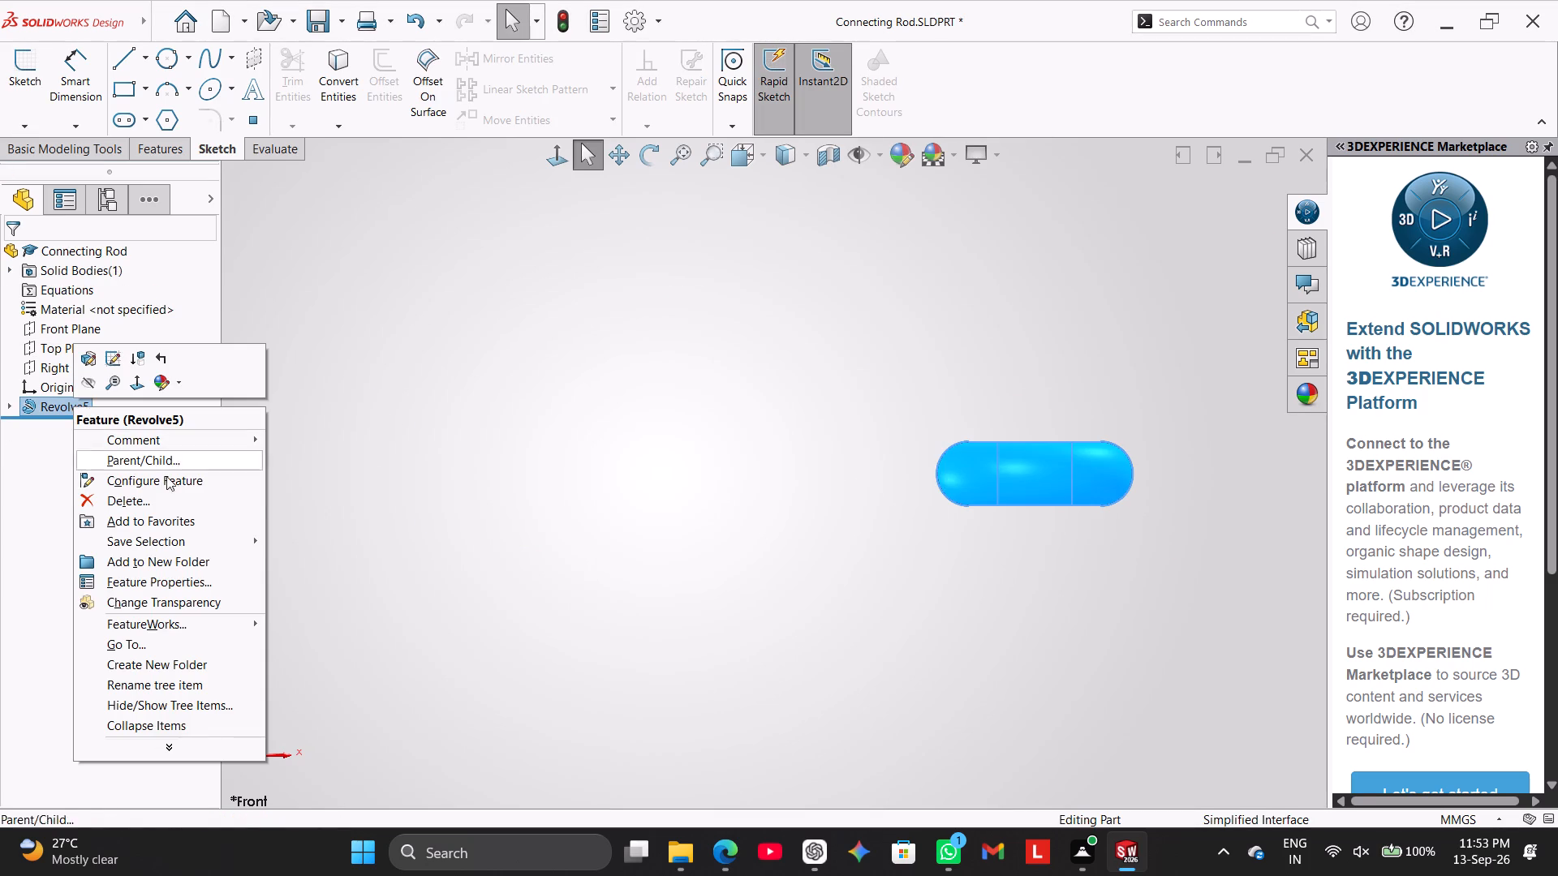
pyautogui.click(165, 494)
pyautogui.click(916, 296)
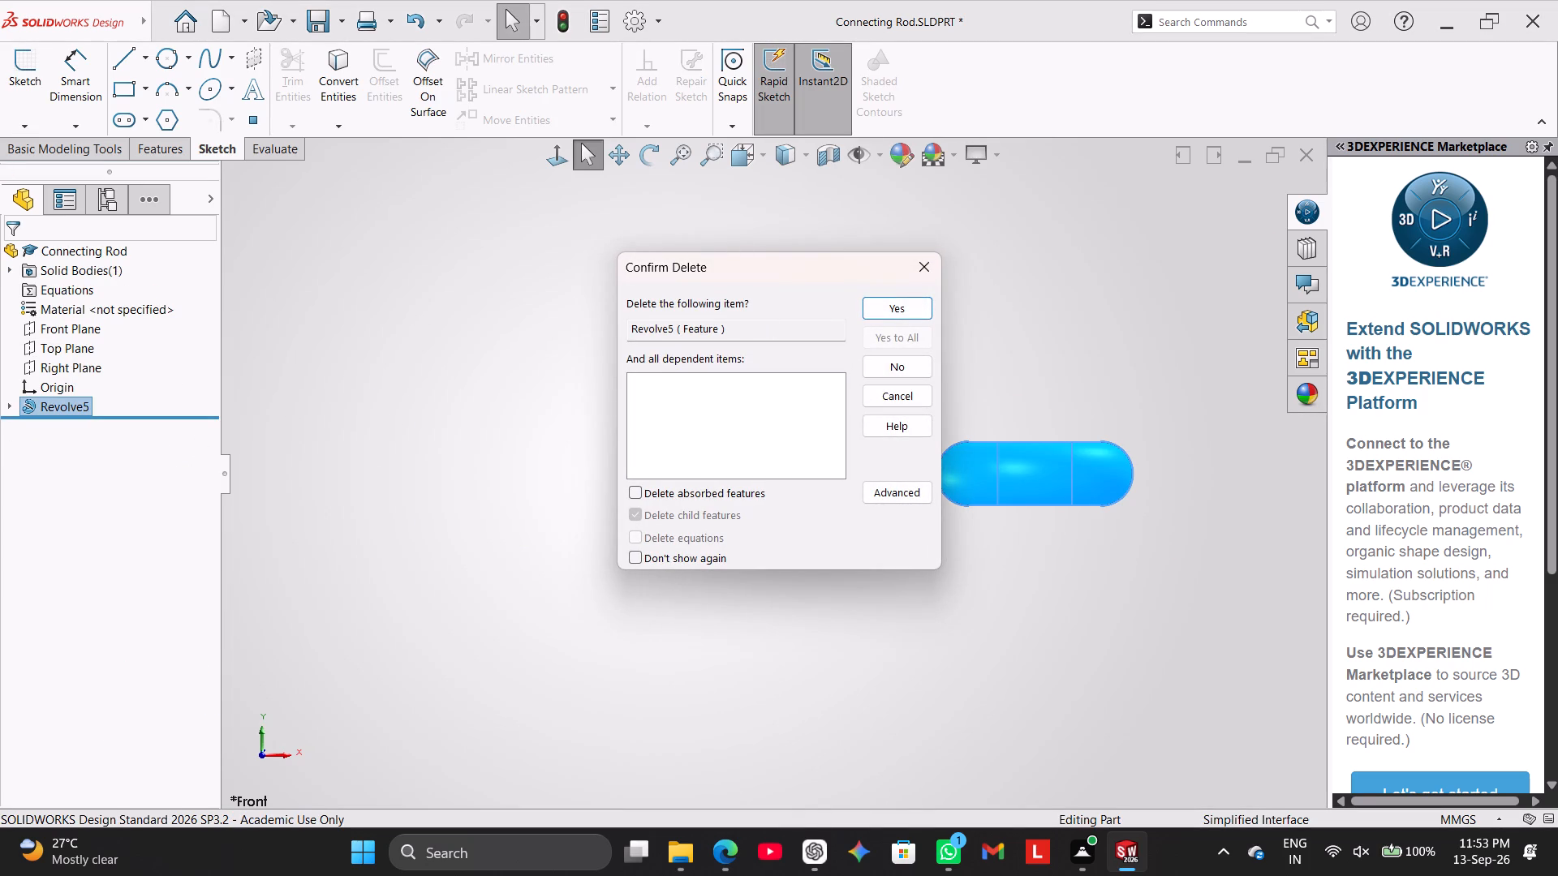
pyautogui.click(893, 309)
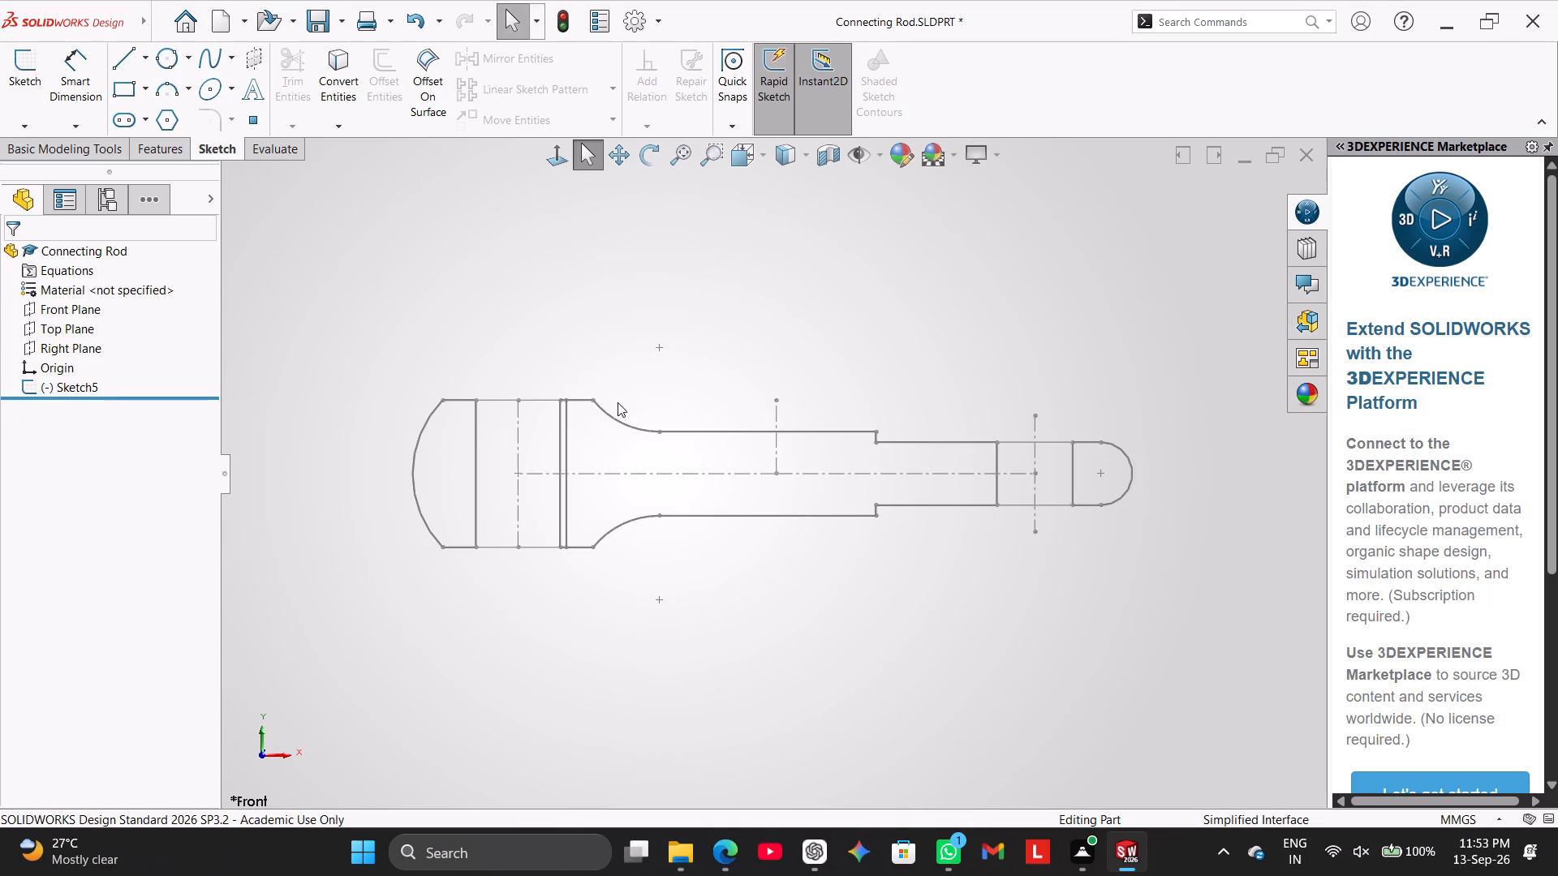
# Reopen Sketch5 and draw a vertical line across the shank's full 20 mm height, about 20.5 mm from the R20 arc's end towards the small end.
pyautogui.doubleClick(631, 427)
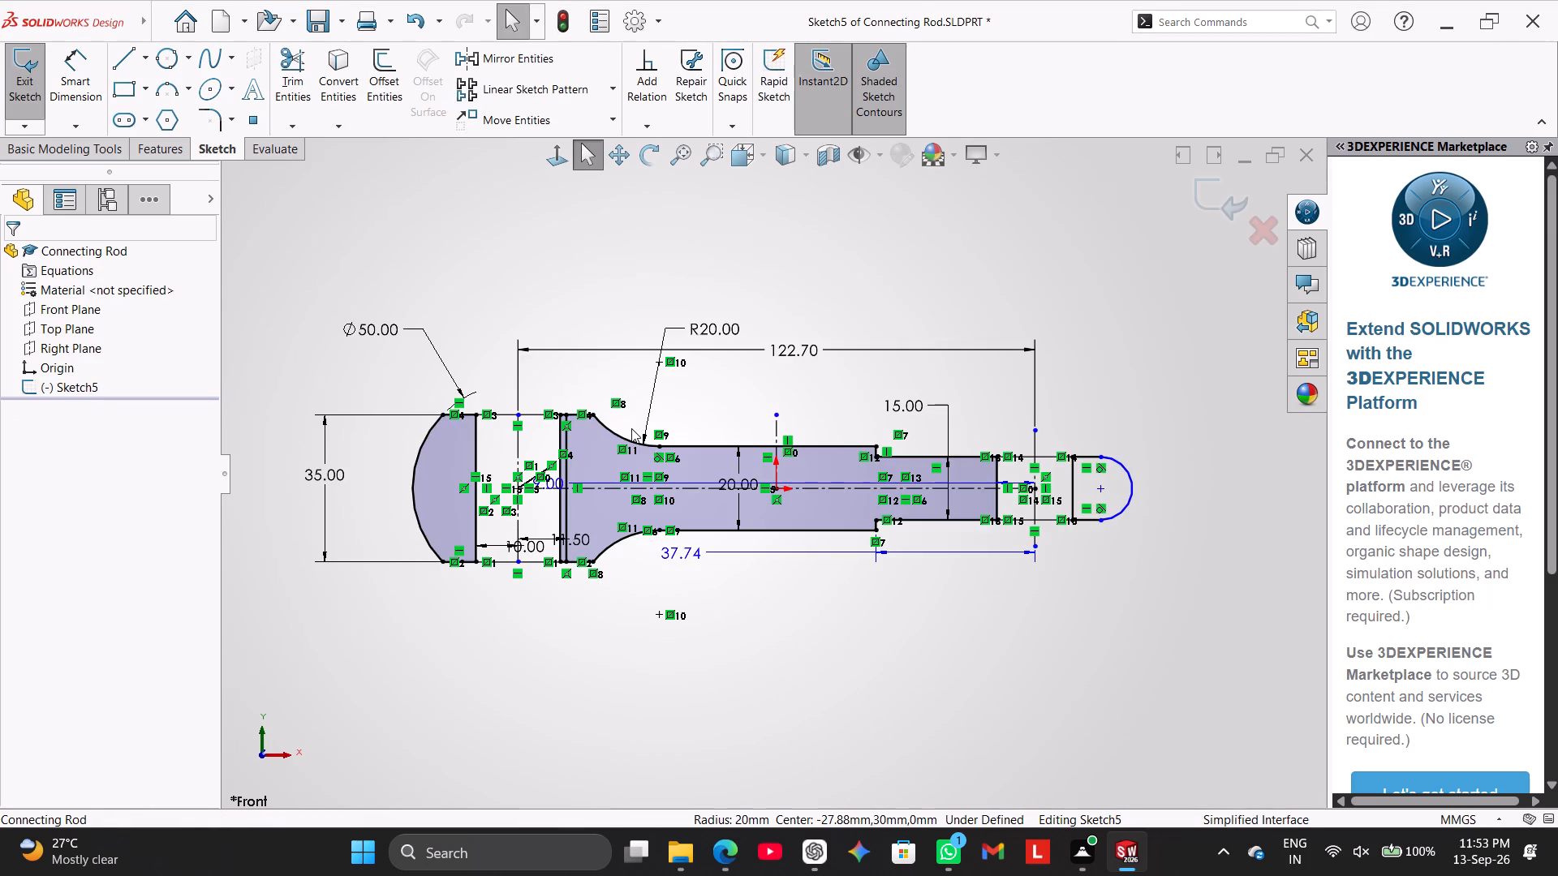
pyautogui.scroll(-1, 814, 433)
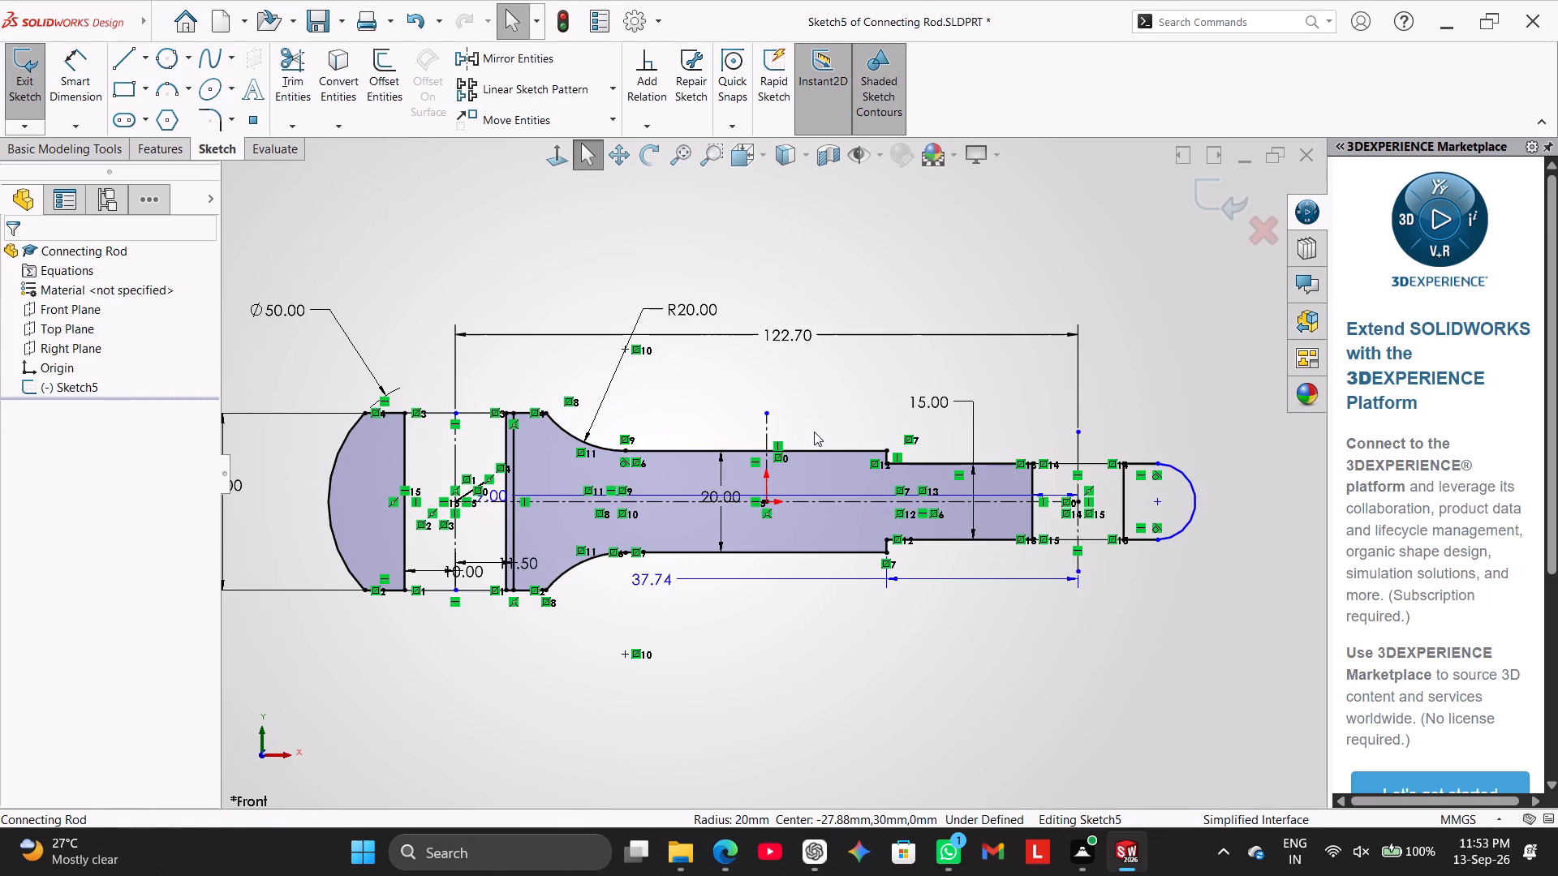
pyautogui.scroll(-1, 807, 434)
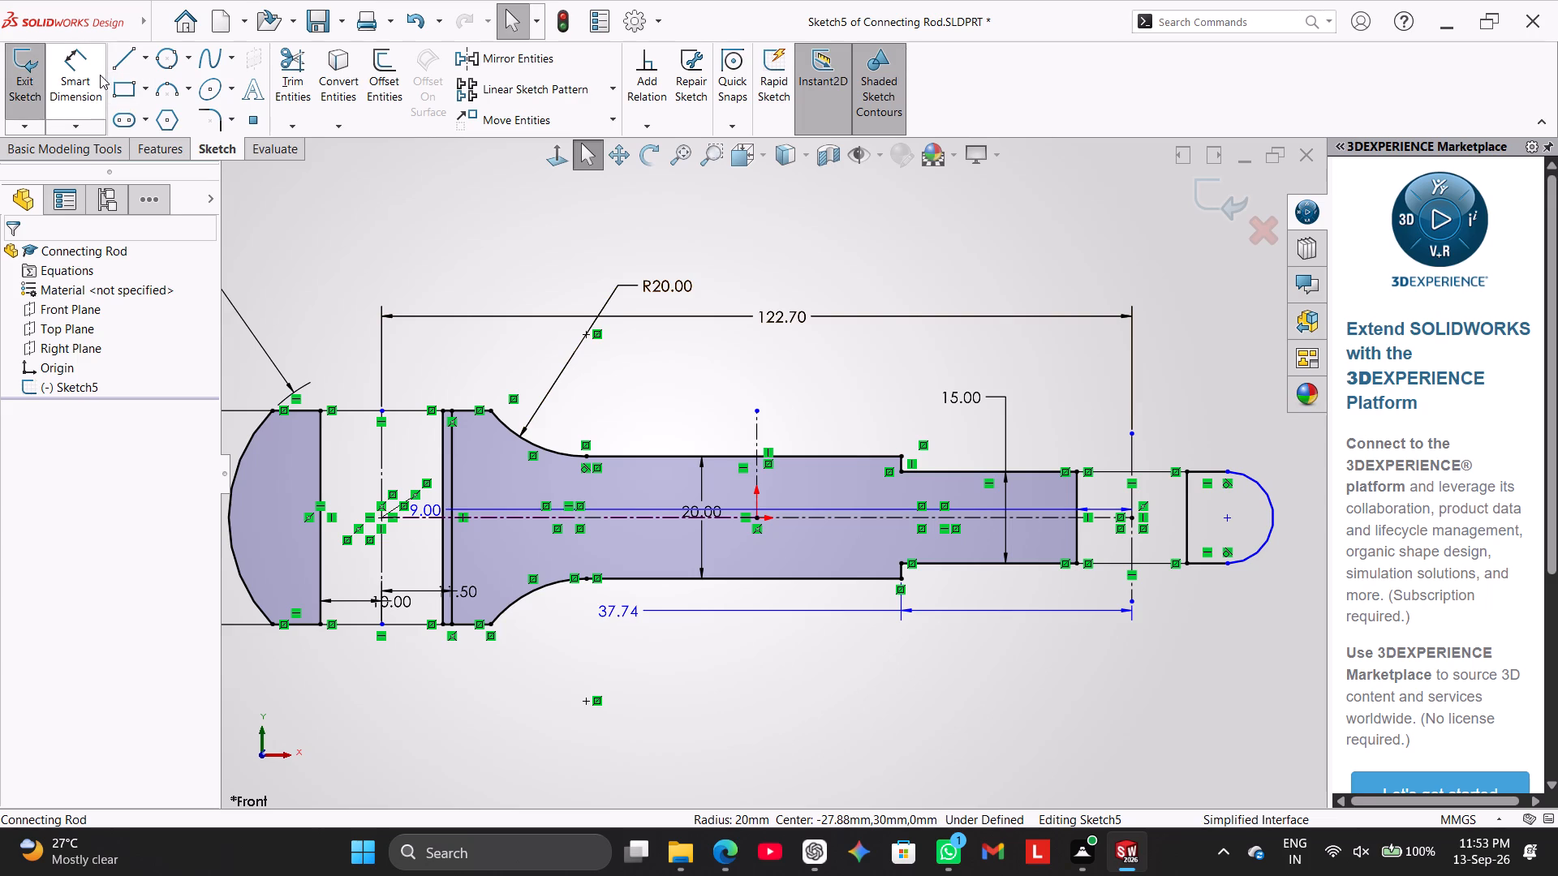
pyautogui.click(123, 54)
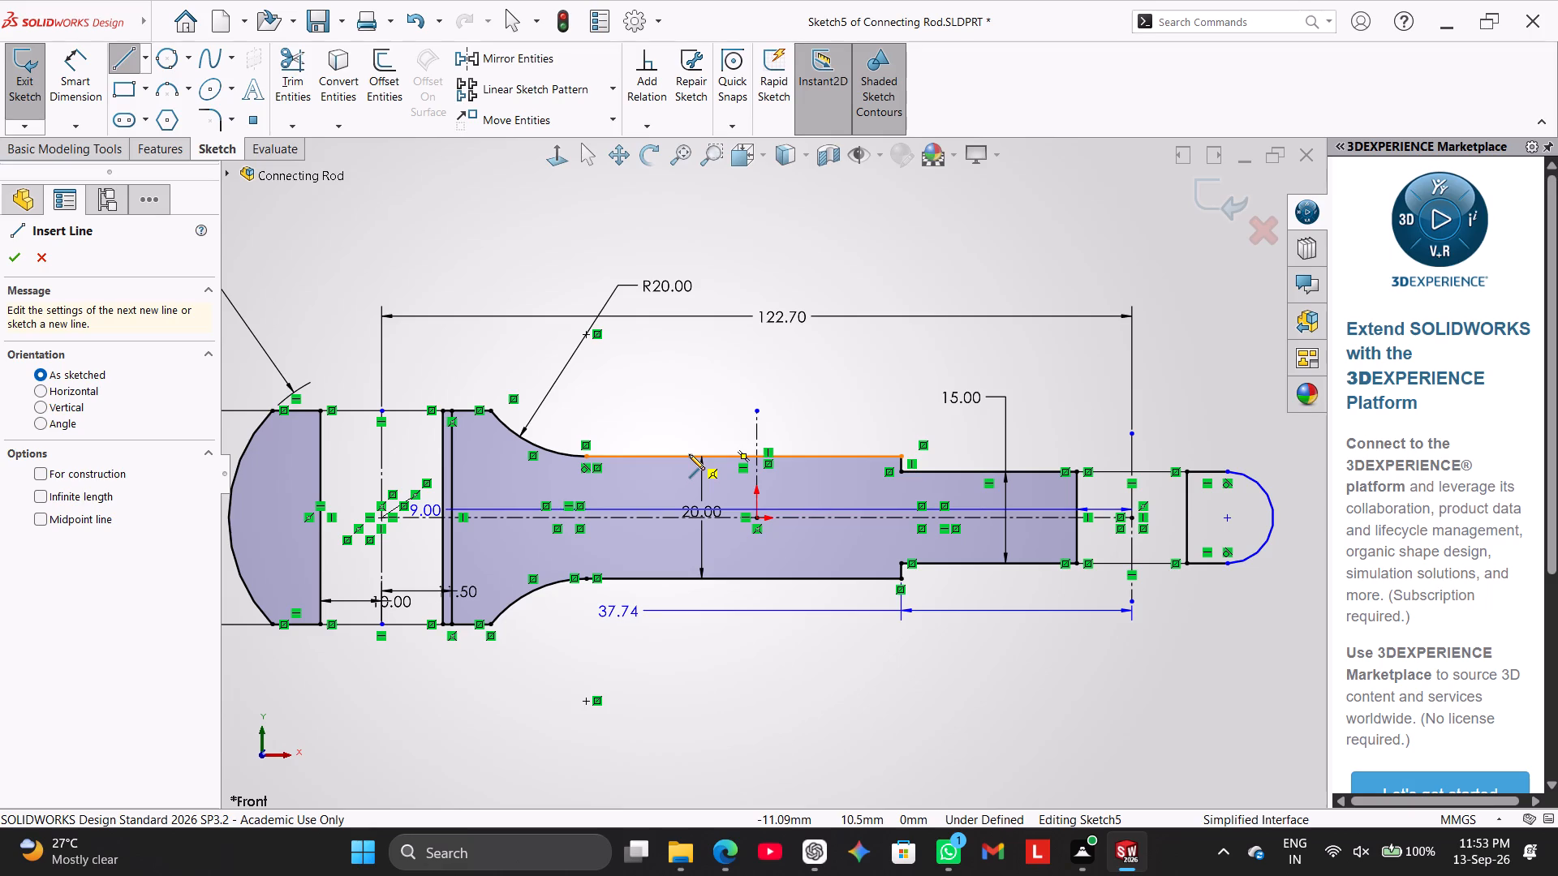
pyautogui.click(712, 455)
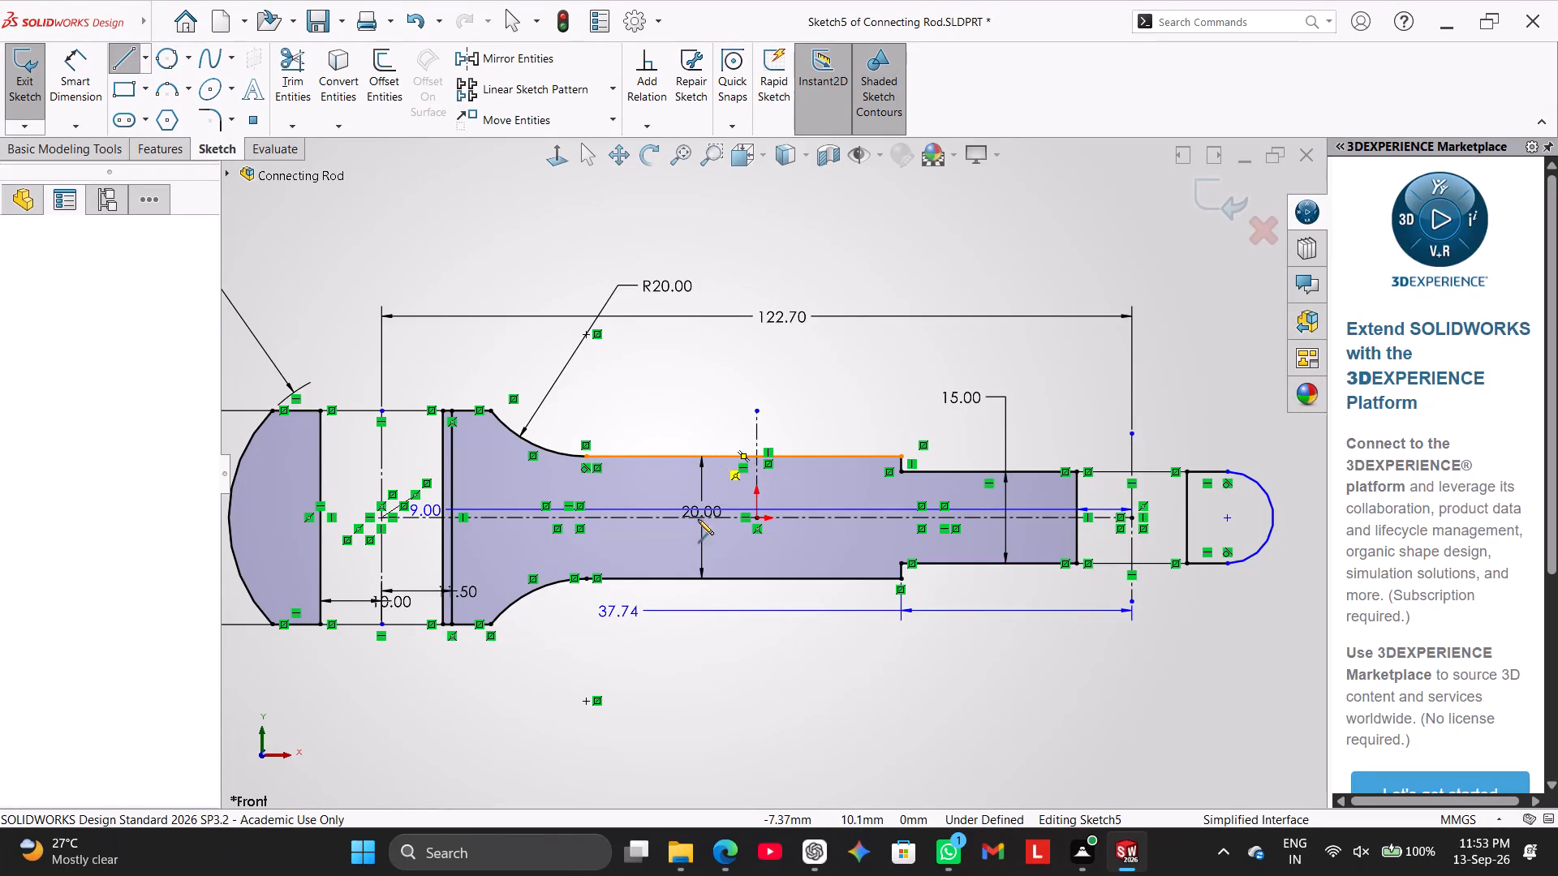
pyautogui.click(715, 578)
pyautogui.rightClick(682, 660)
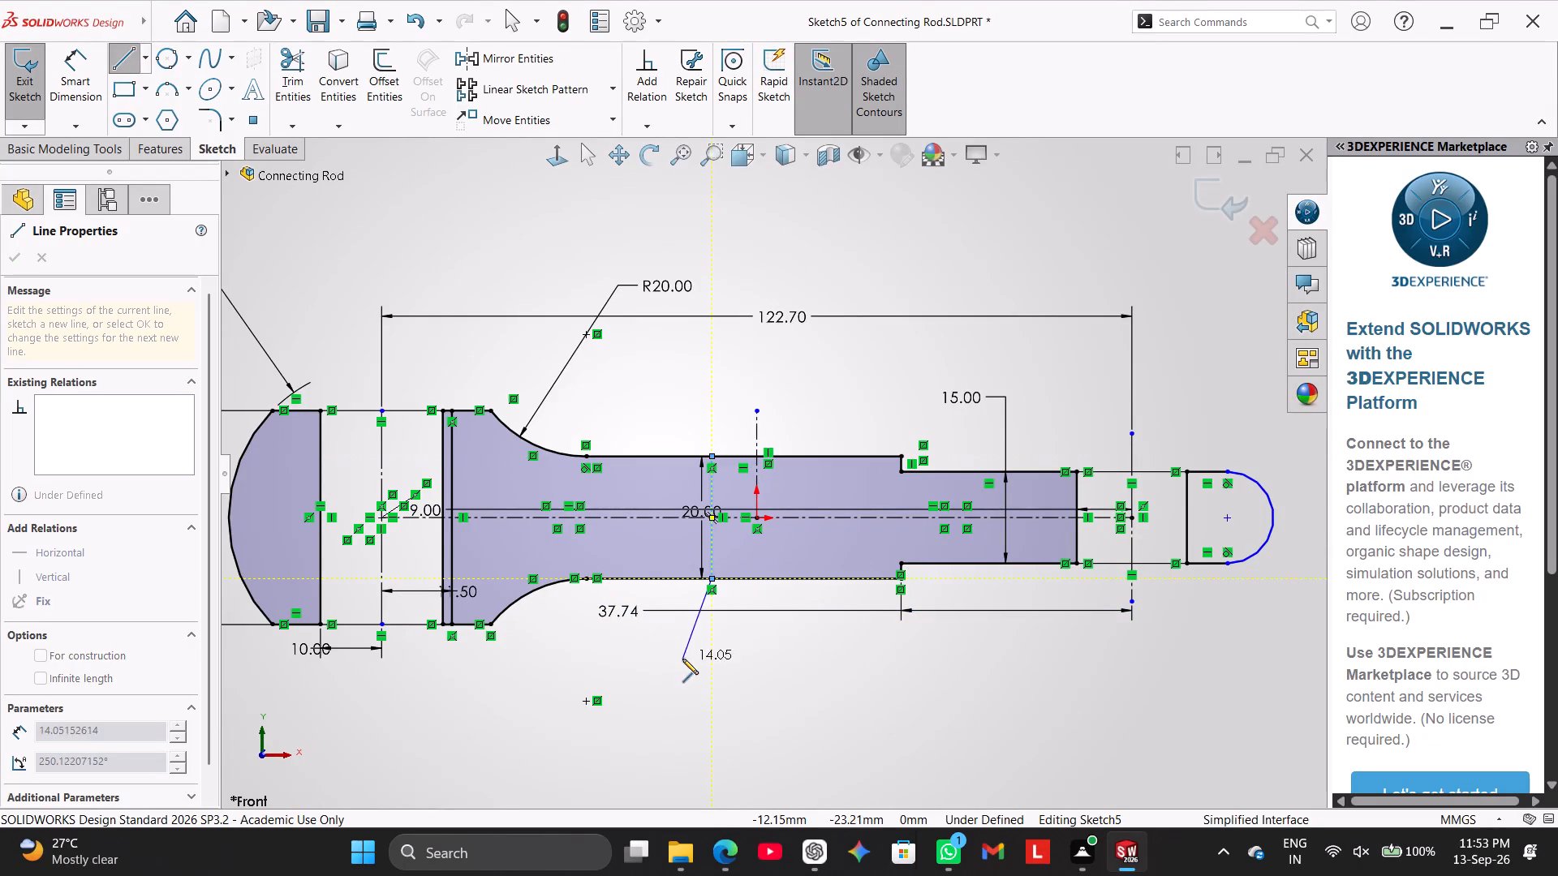
pyautogui.click(724, 668)
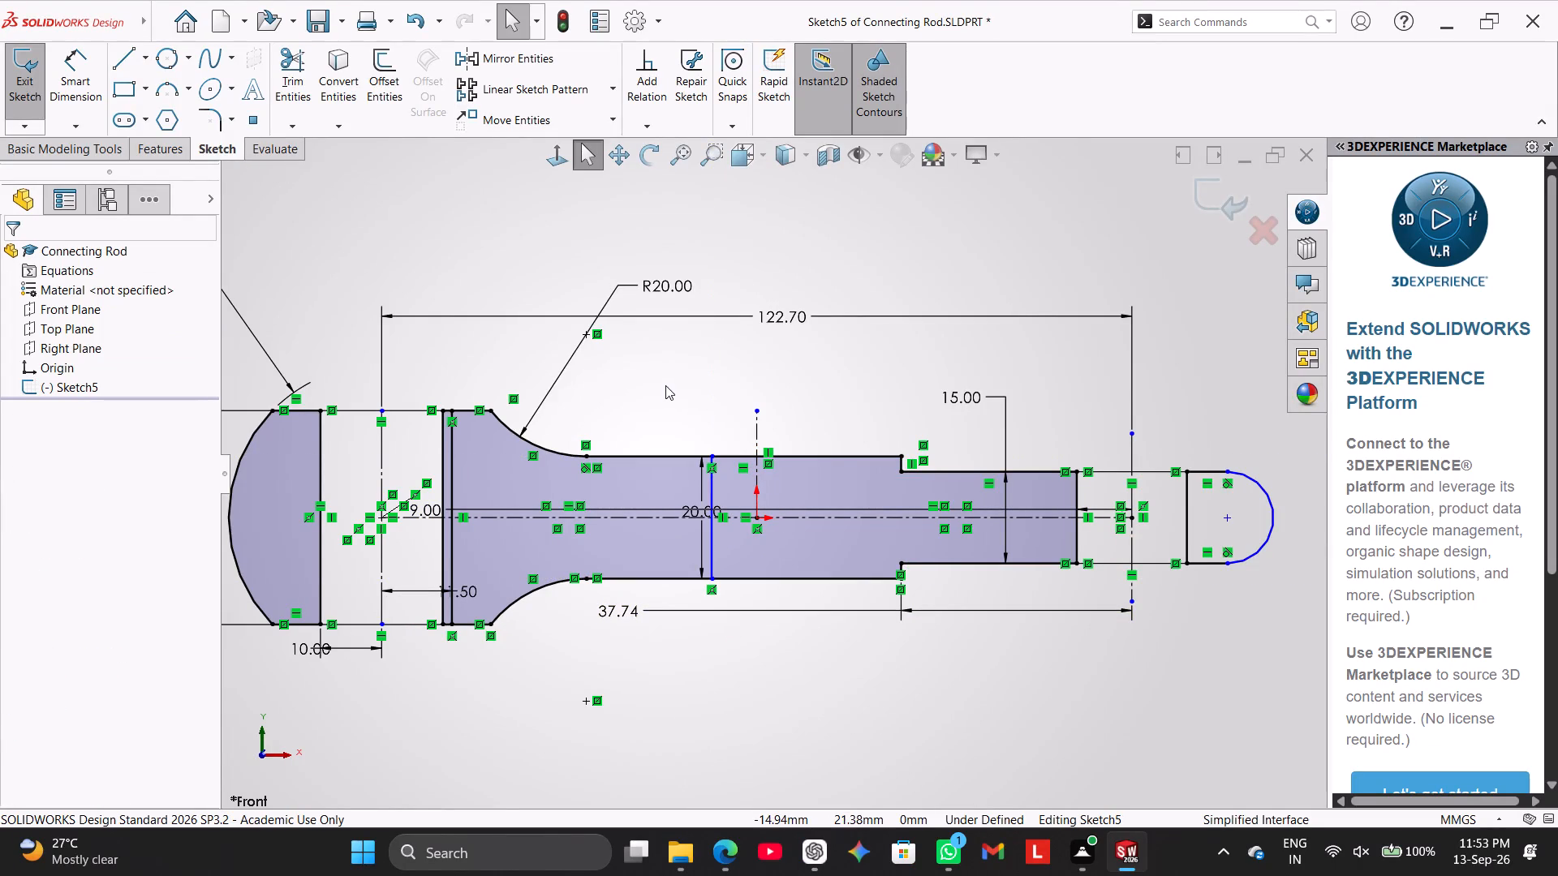
# Trim the shank's upper edge from the new line to the vertical centerline, and its lower edge from the new line to the step.
pyautogui.click(288, 62)
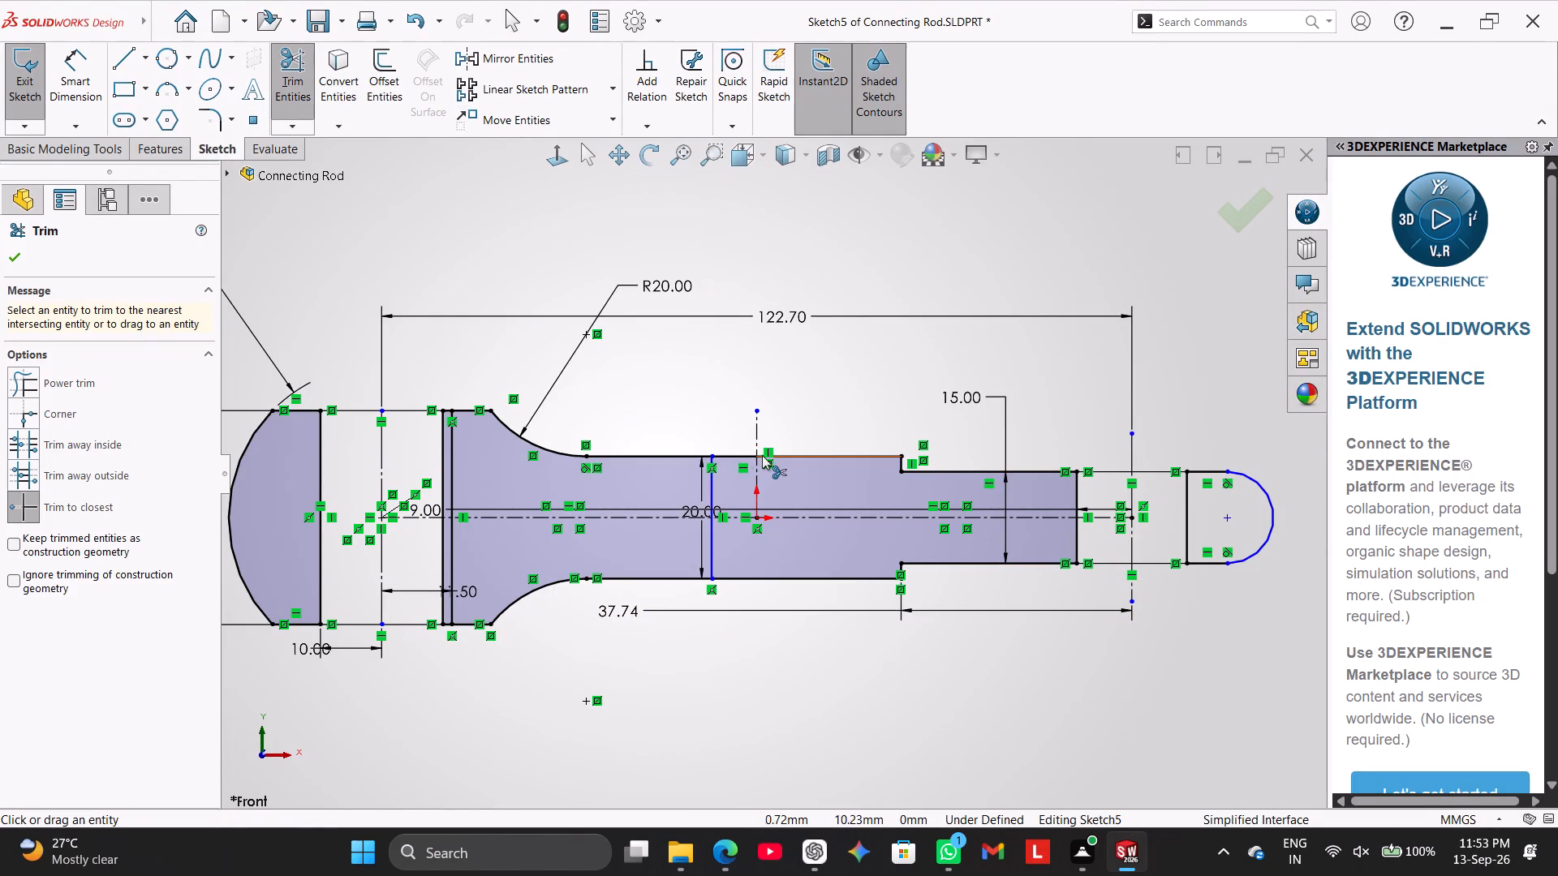
pyautogui.click(743, 457)
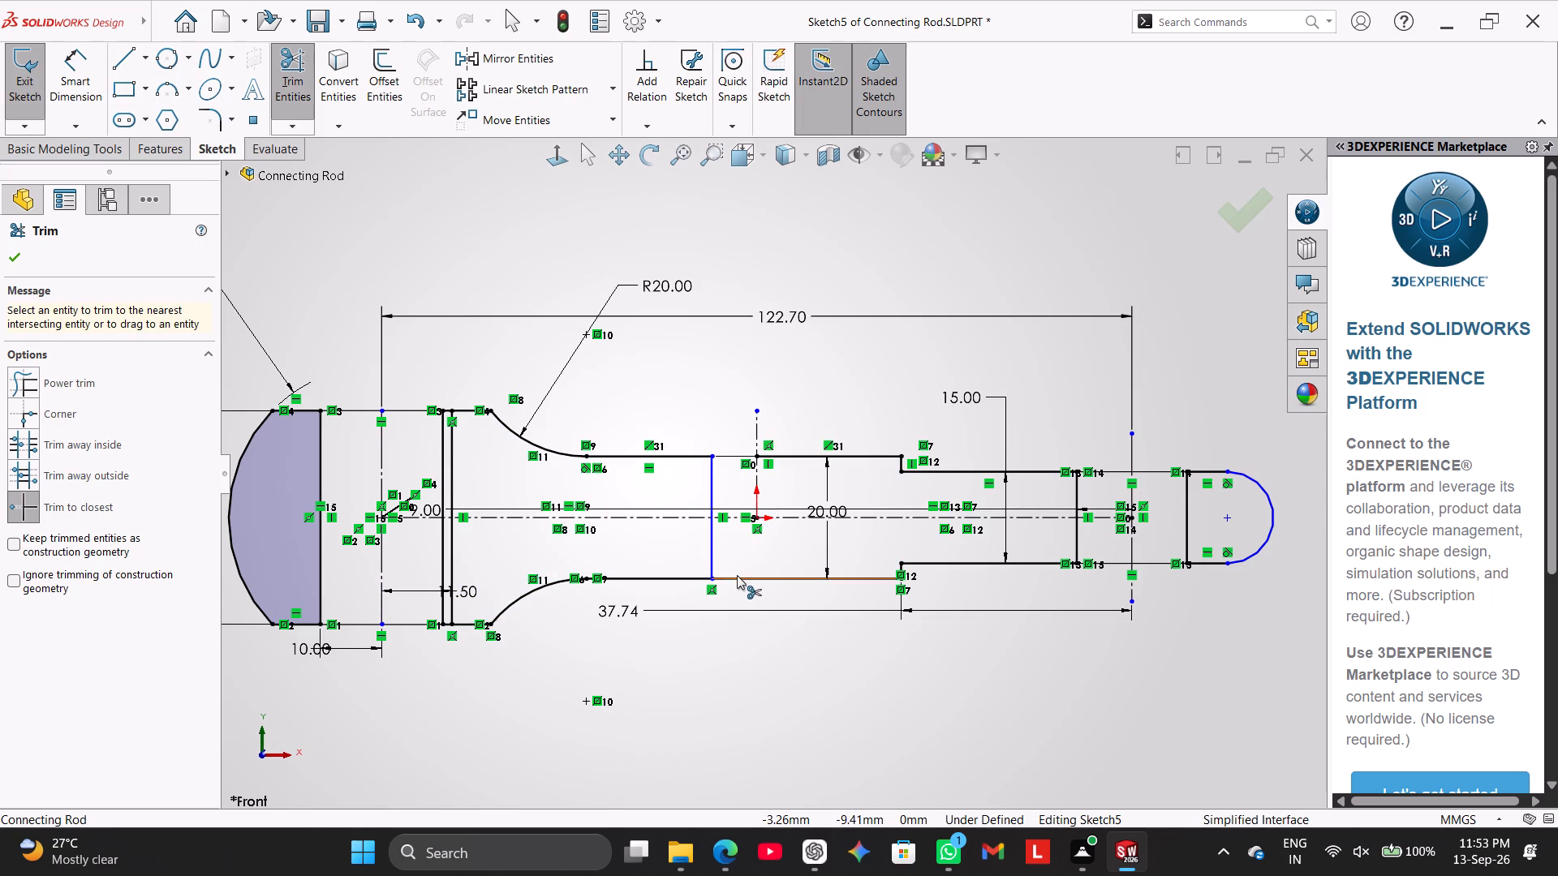
pyautogui.click(738, 578)
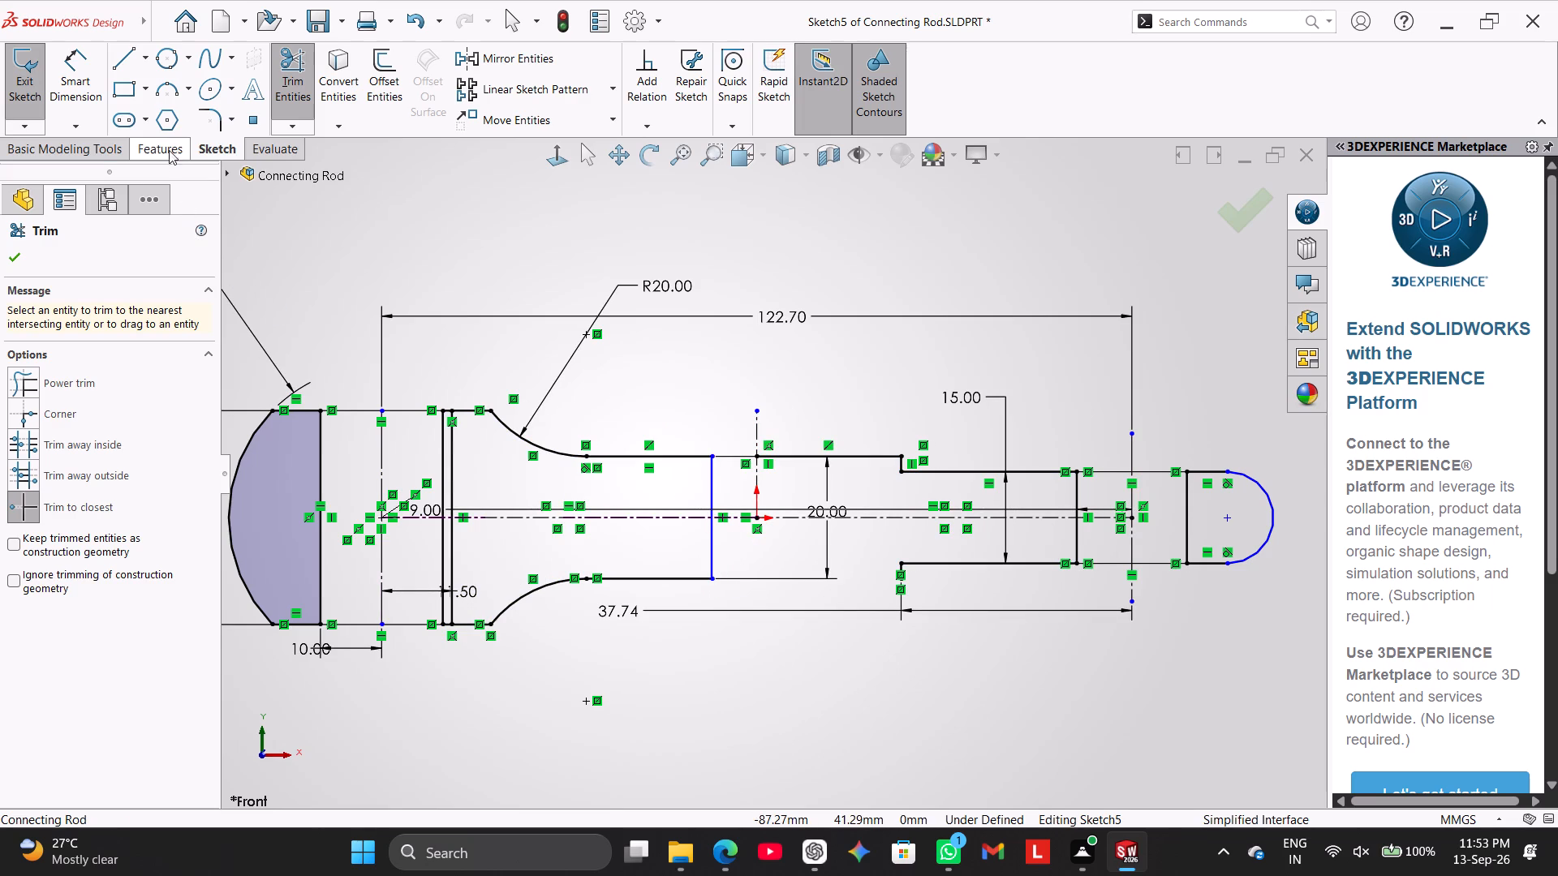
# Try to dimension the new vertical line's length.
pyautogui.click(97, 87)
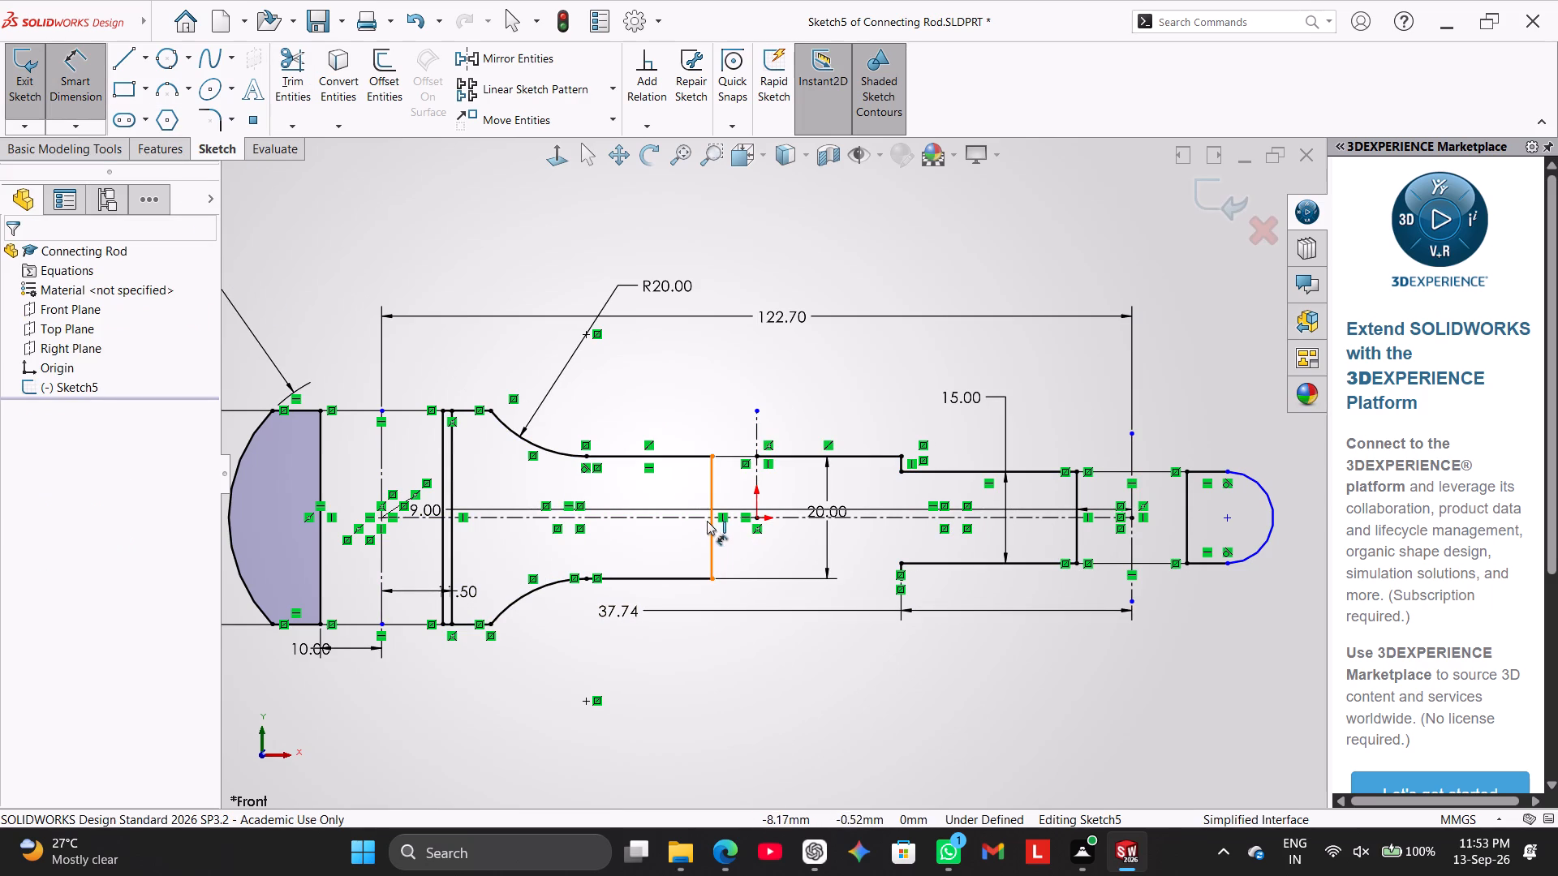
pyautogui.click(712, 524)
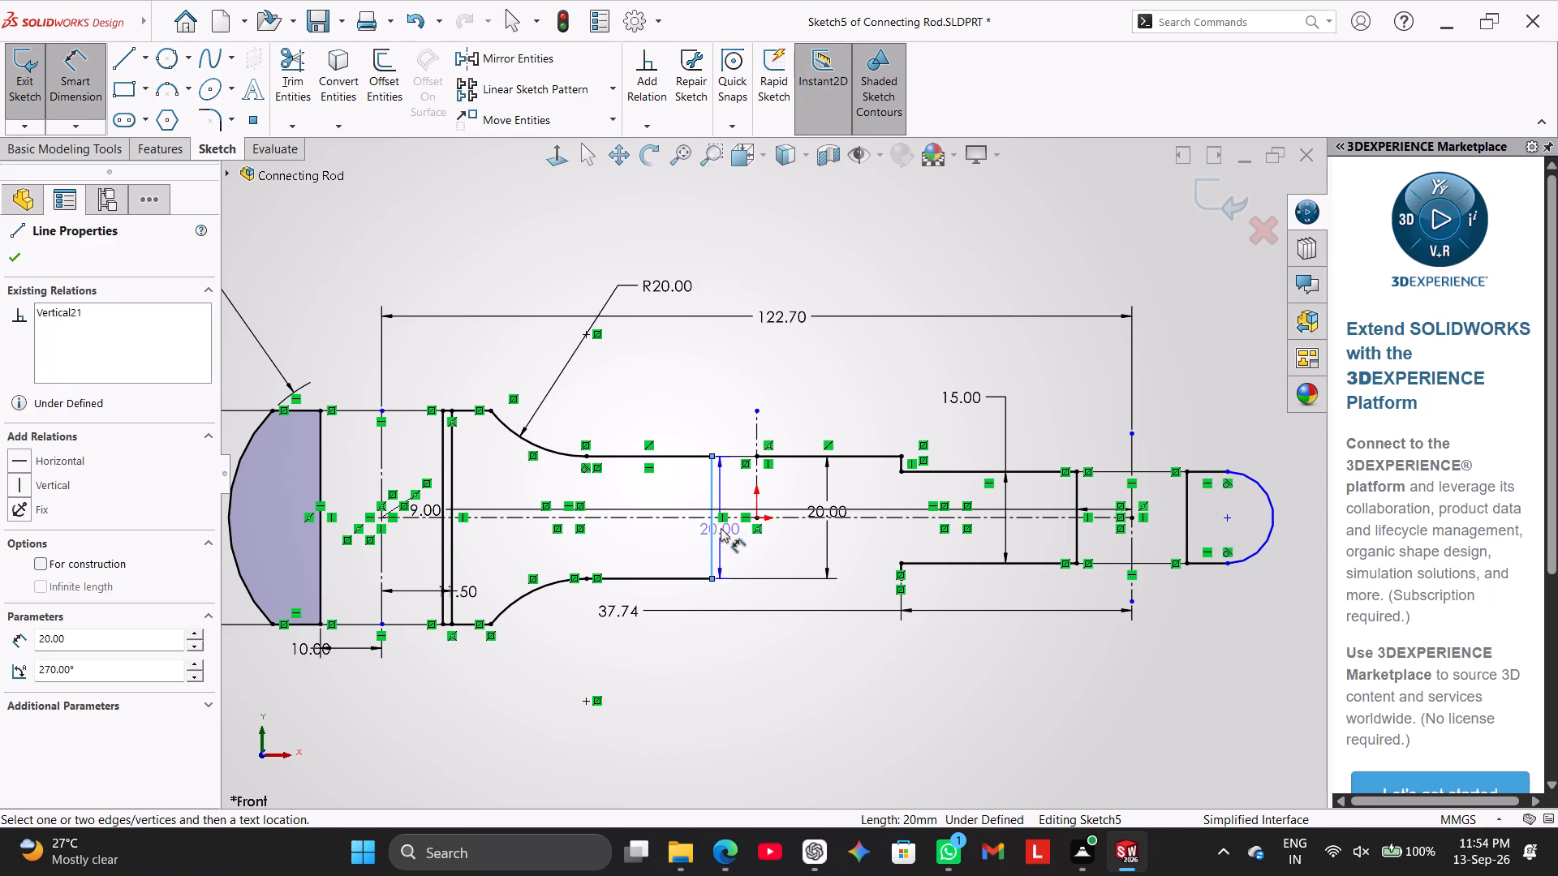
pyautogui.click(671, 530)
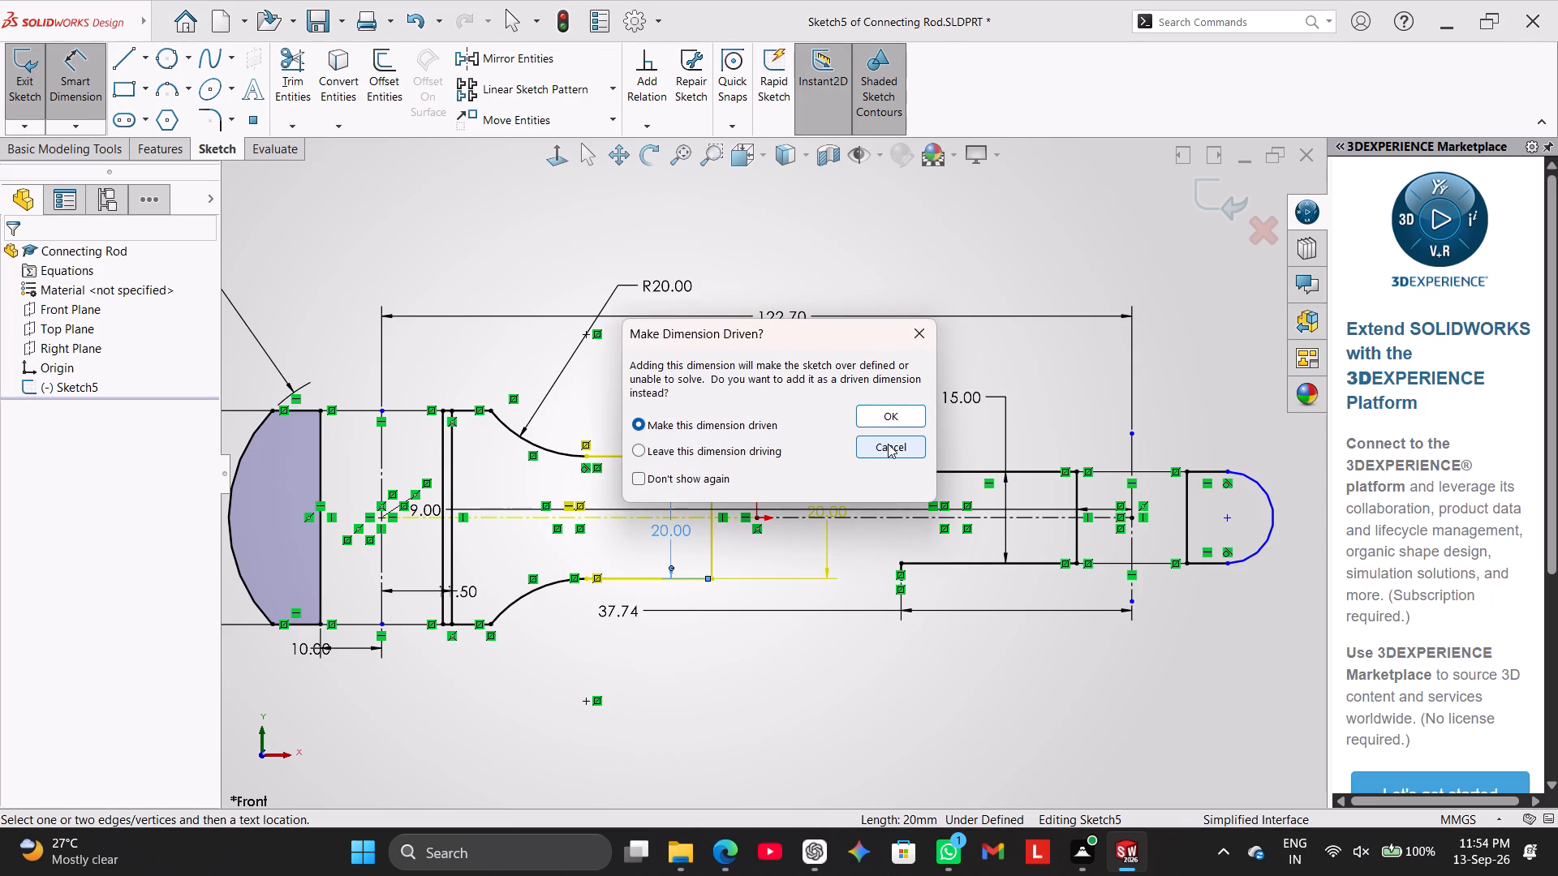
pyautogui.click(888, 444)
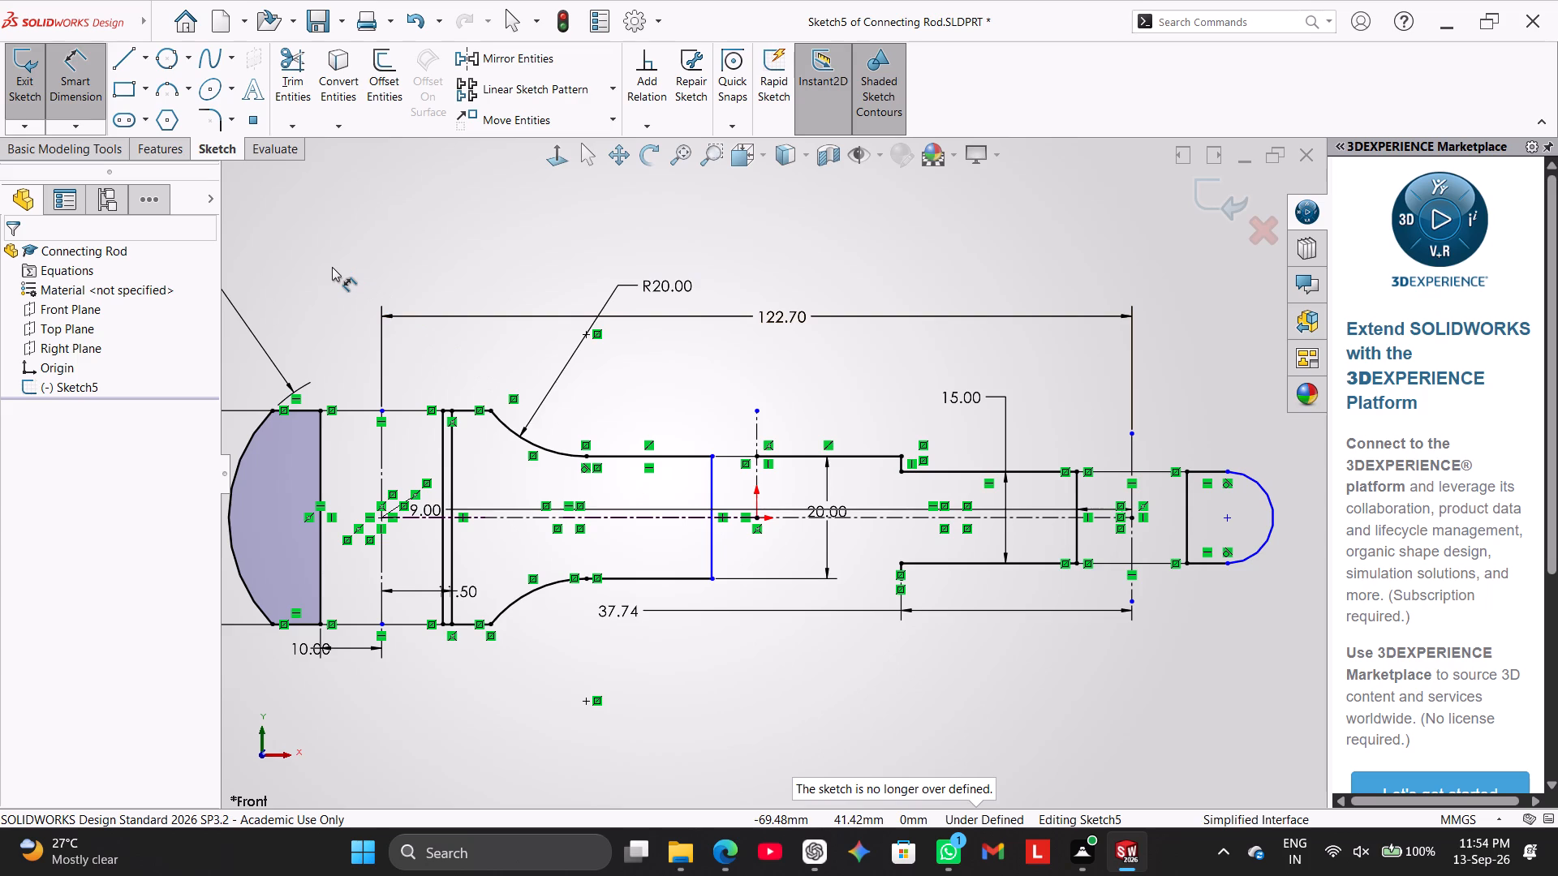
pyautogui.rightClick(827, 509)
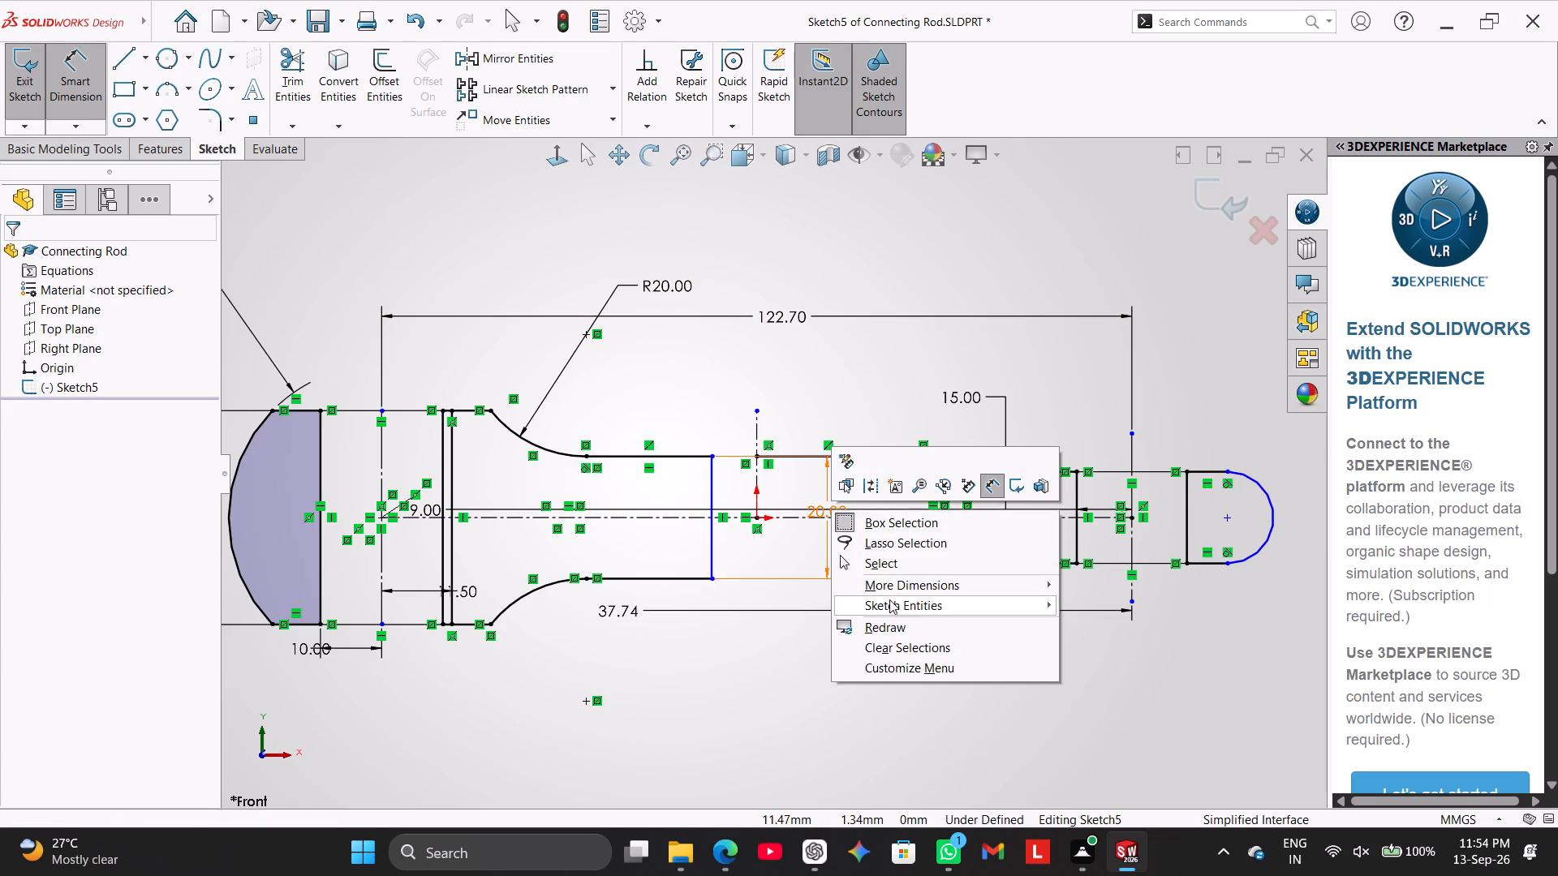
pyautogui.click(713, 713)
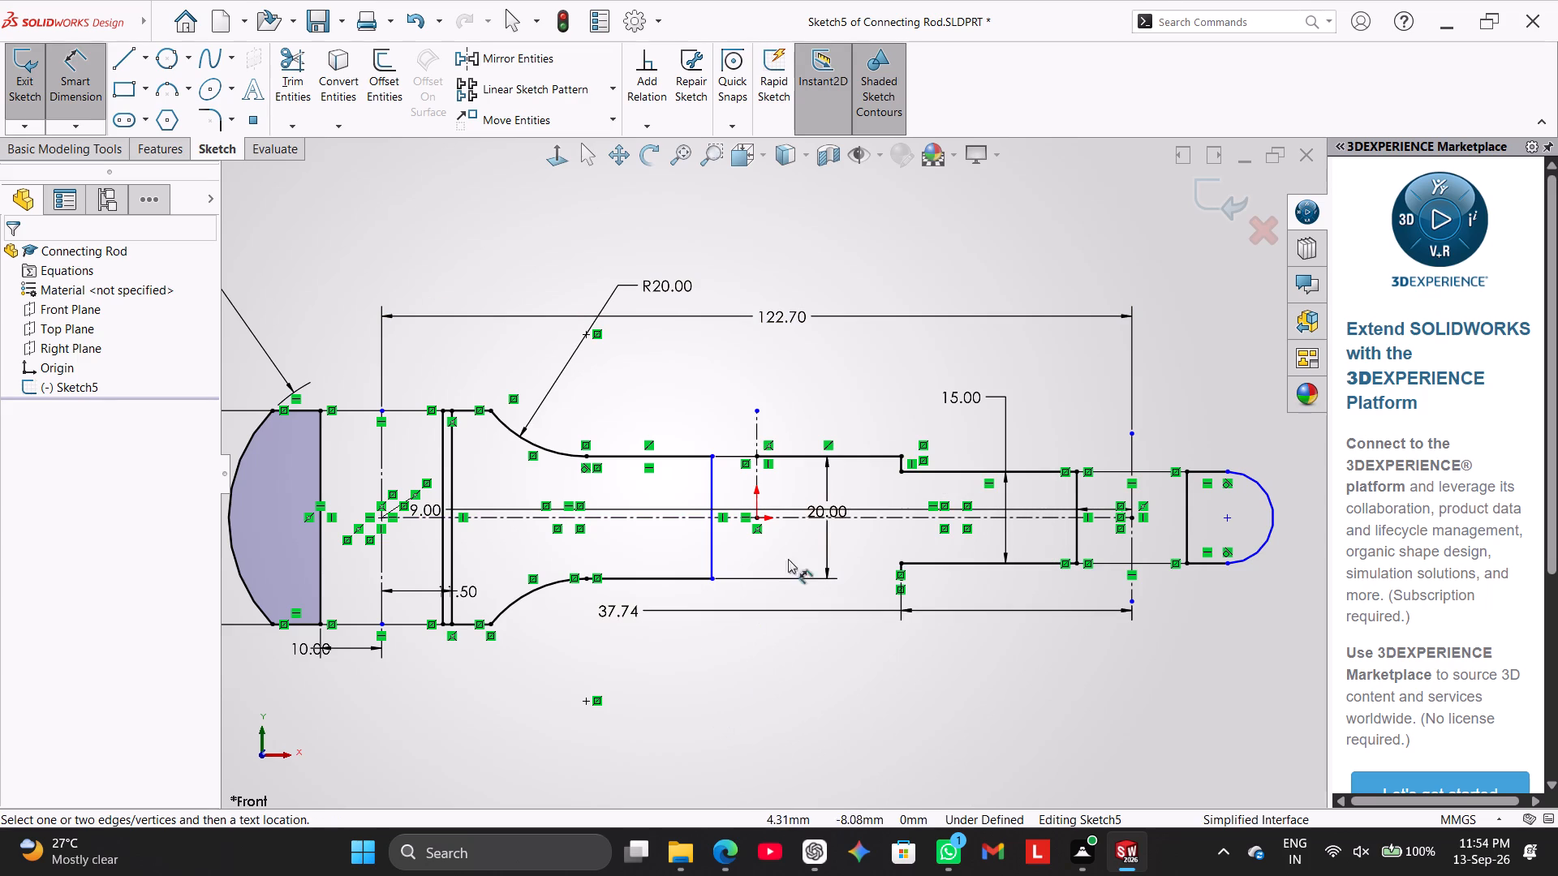
# Move the 20 mm shank height dimension closer to the new line and dimension the upper edge from the R20 arc to that line, keeping its drawn length.
pyautogui.moveTo(824, 506); pyautogui.dragTo(790, 499)
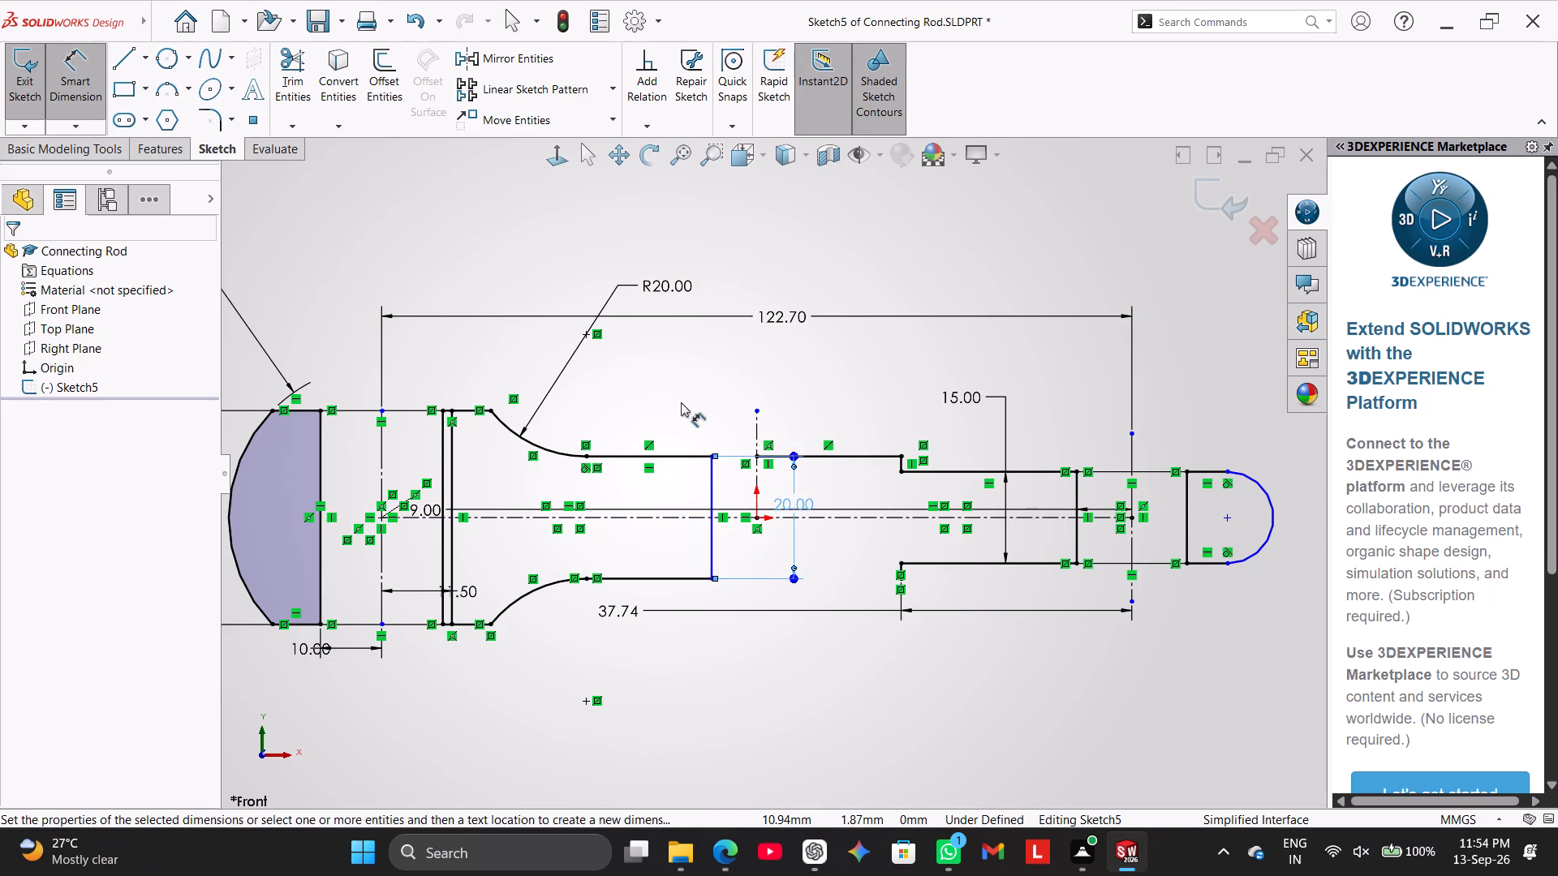
pyautogui.click(622, 452)
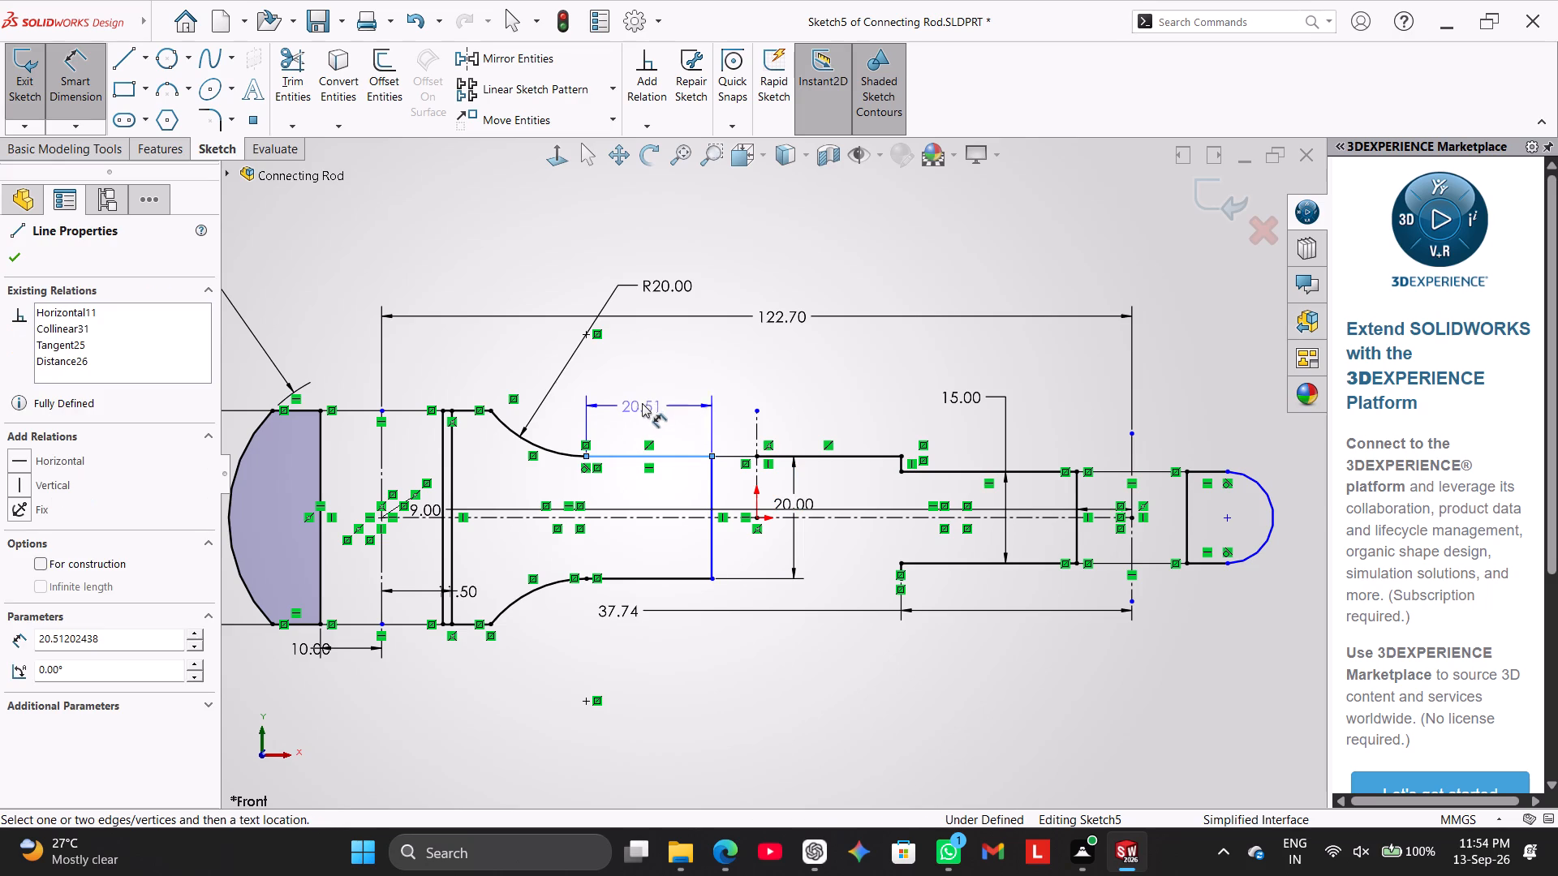
pyautogui.click(643, 392)
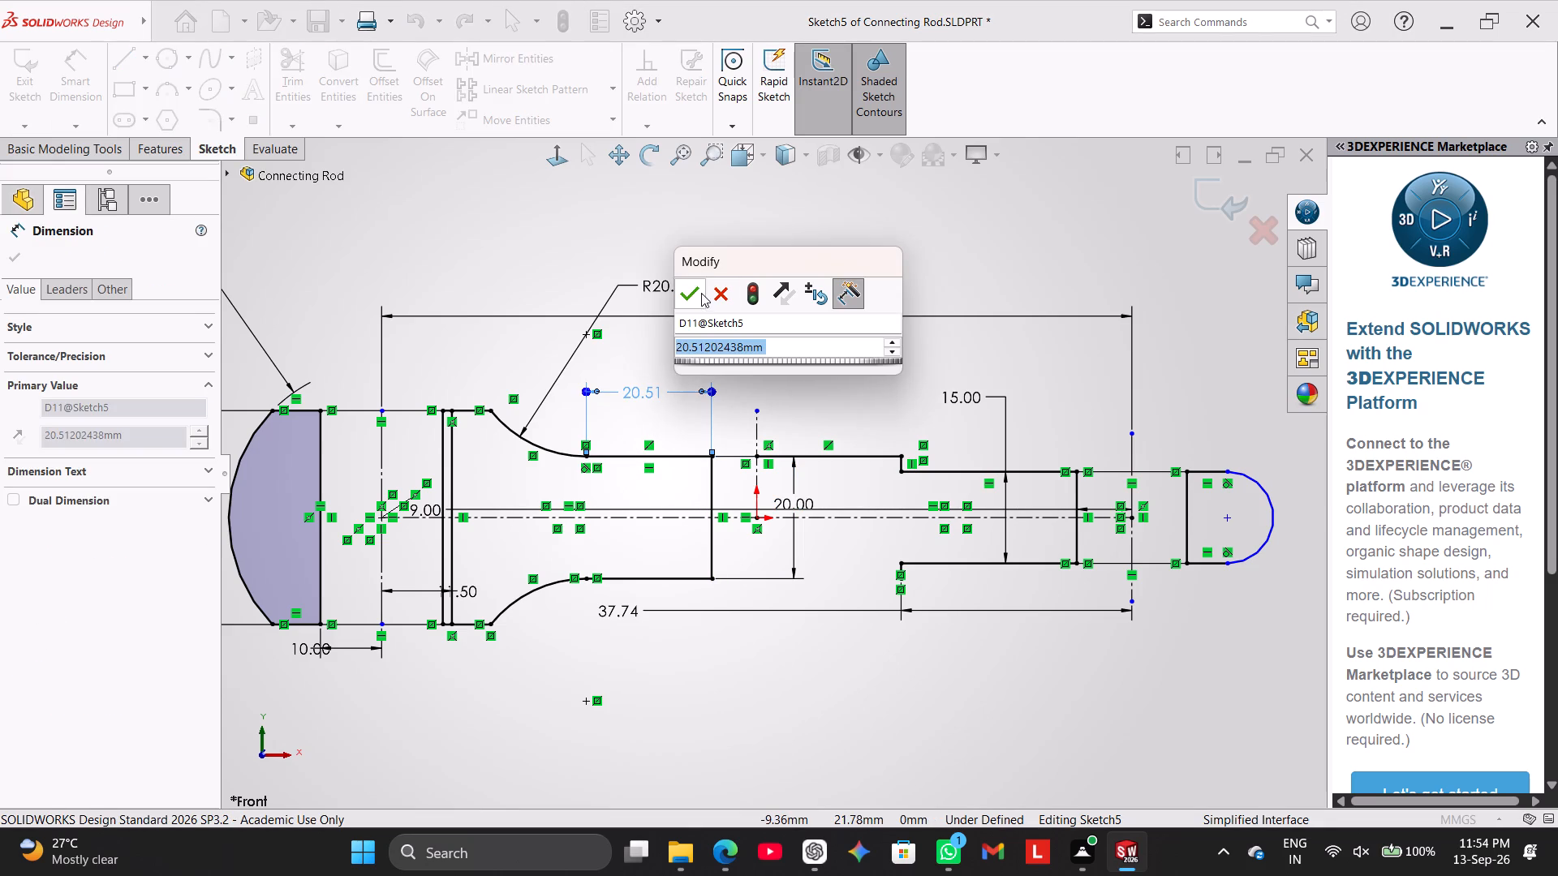
pyautogui.click(701, 292)
pyautogui.click(730, 726)
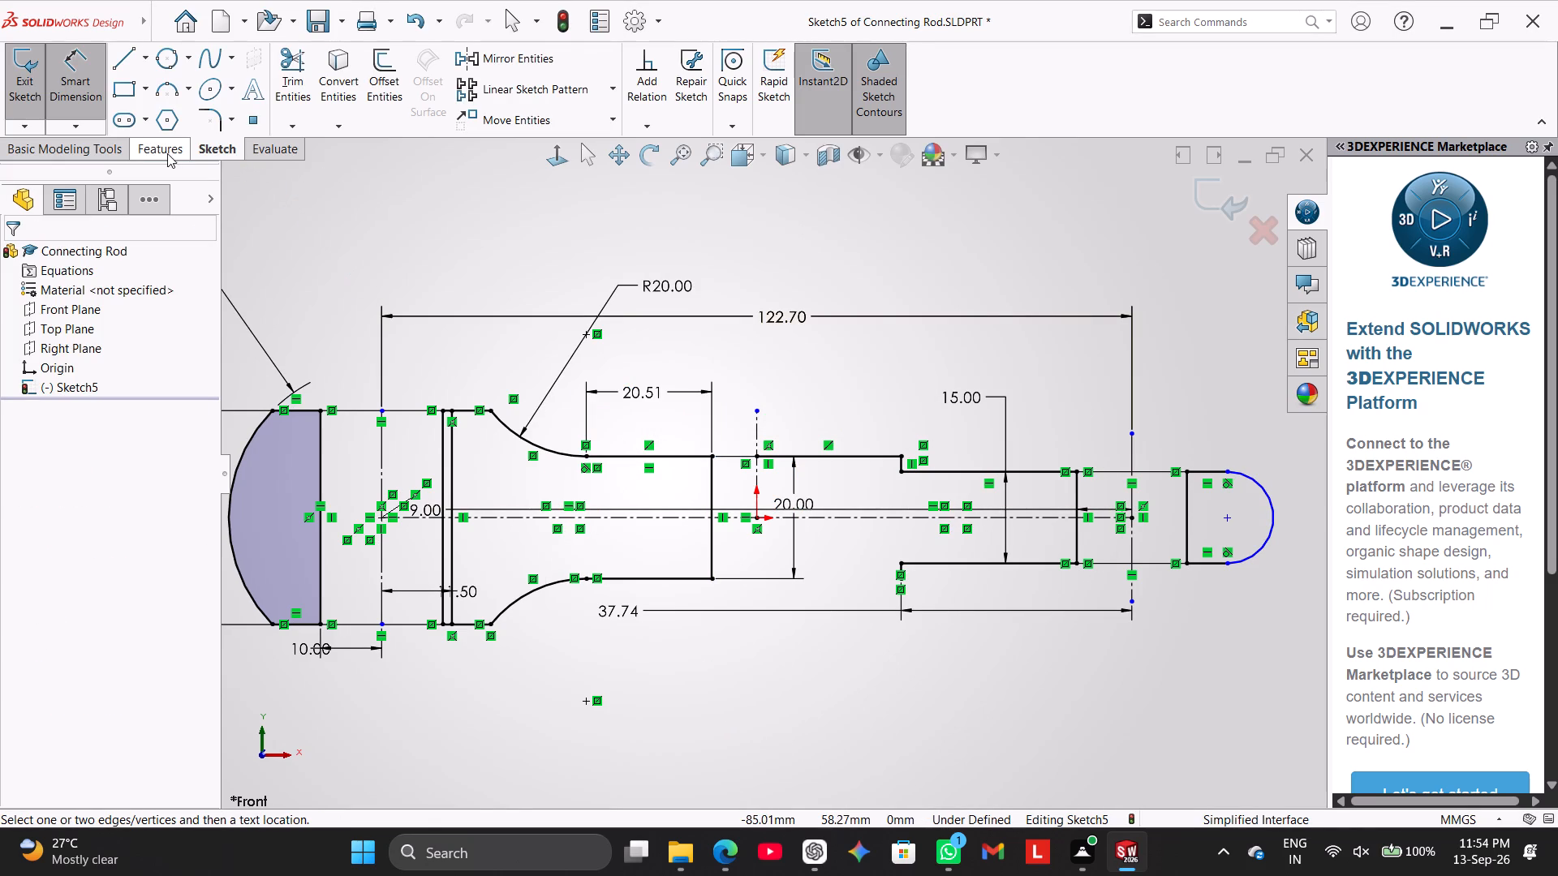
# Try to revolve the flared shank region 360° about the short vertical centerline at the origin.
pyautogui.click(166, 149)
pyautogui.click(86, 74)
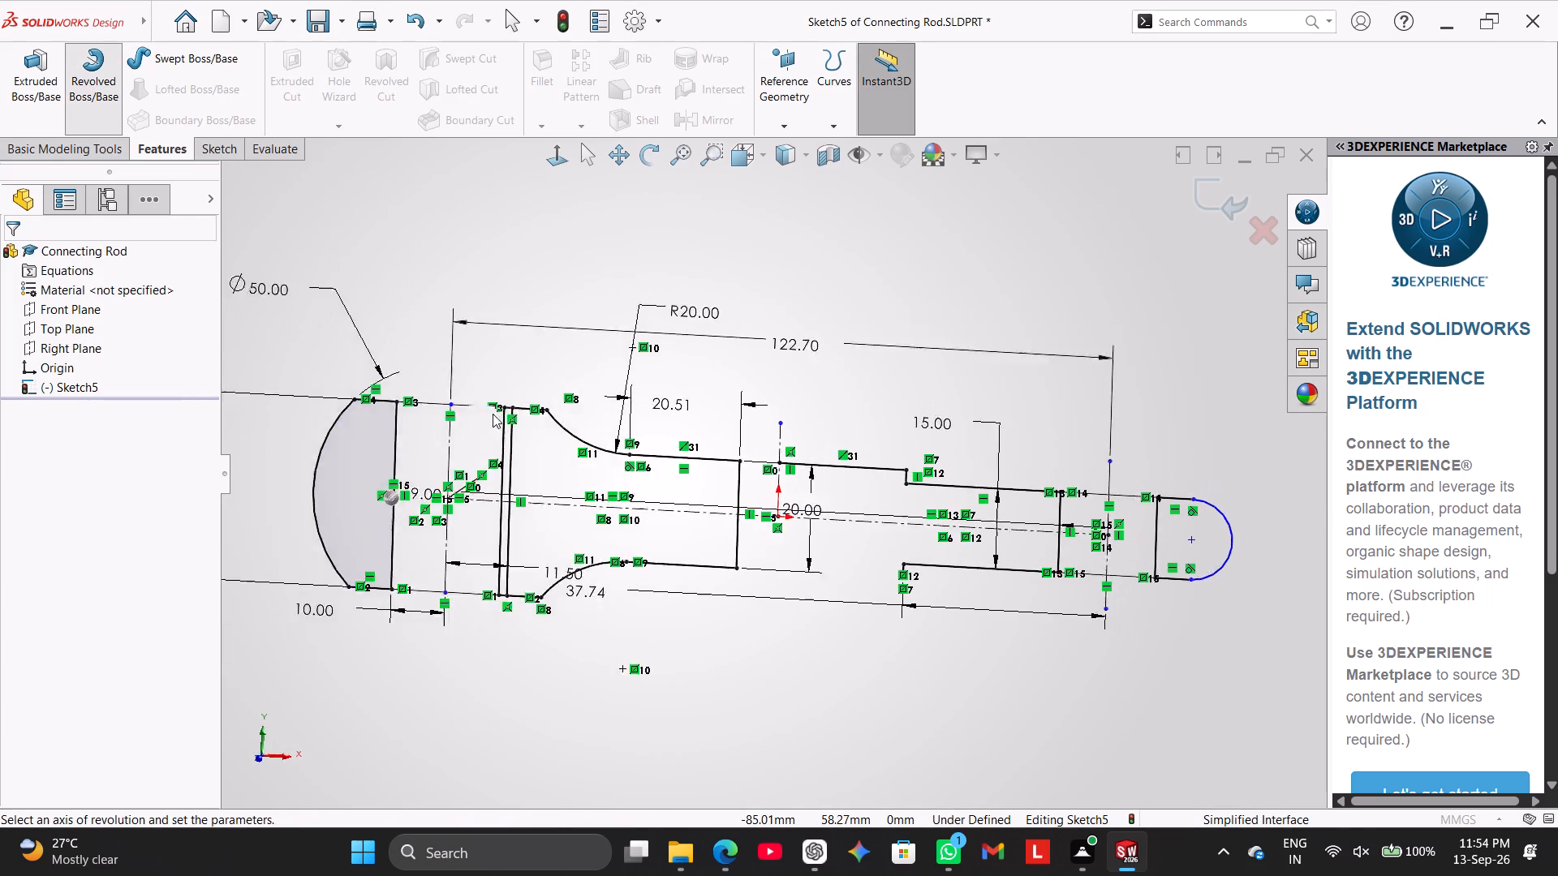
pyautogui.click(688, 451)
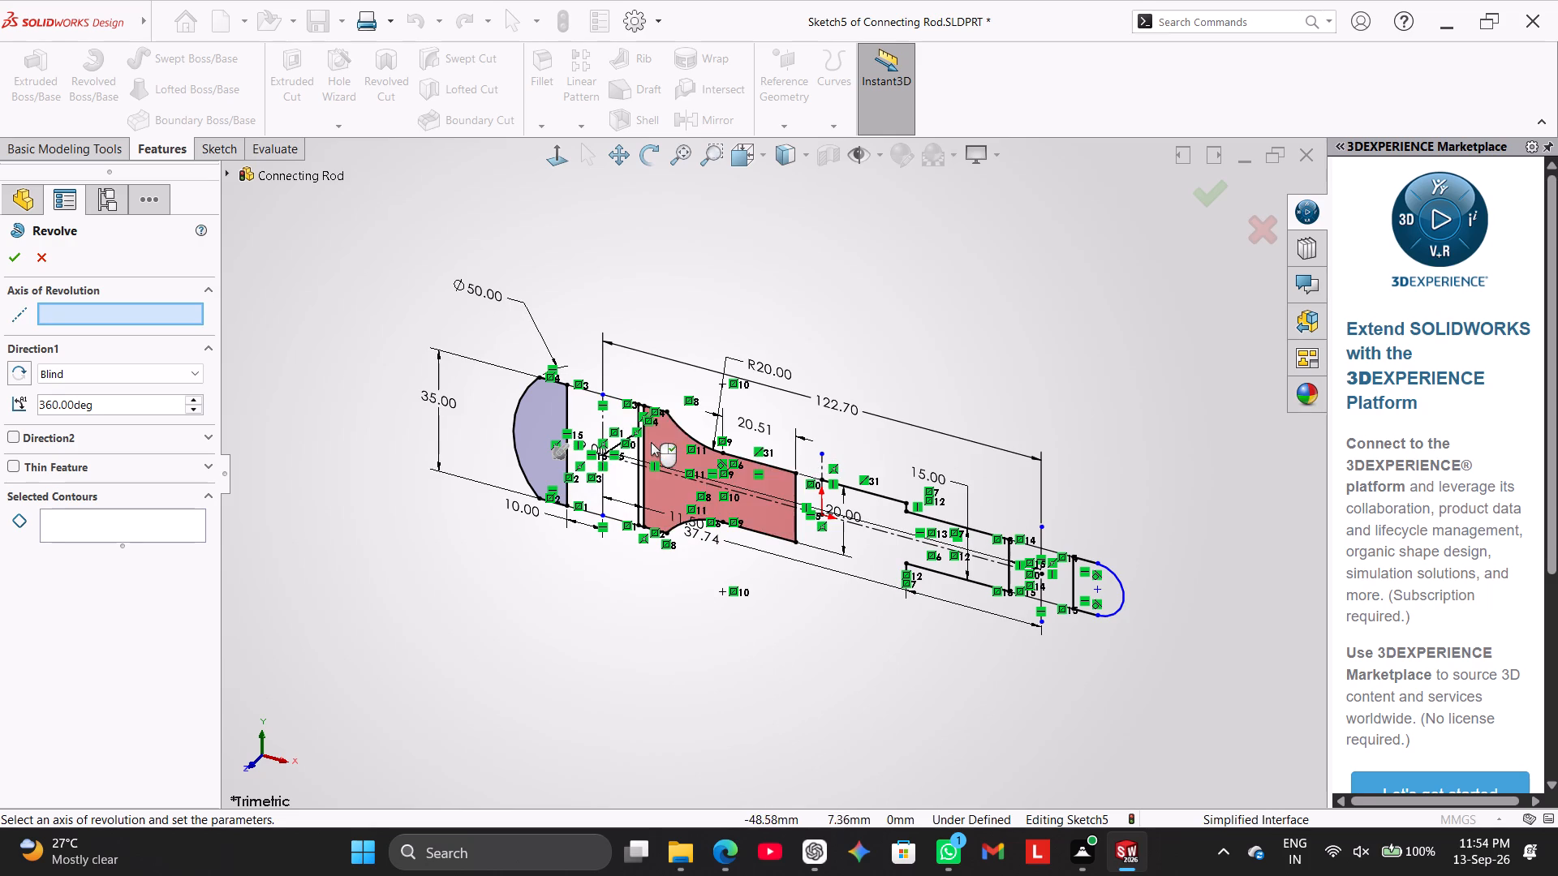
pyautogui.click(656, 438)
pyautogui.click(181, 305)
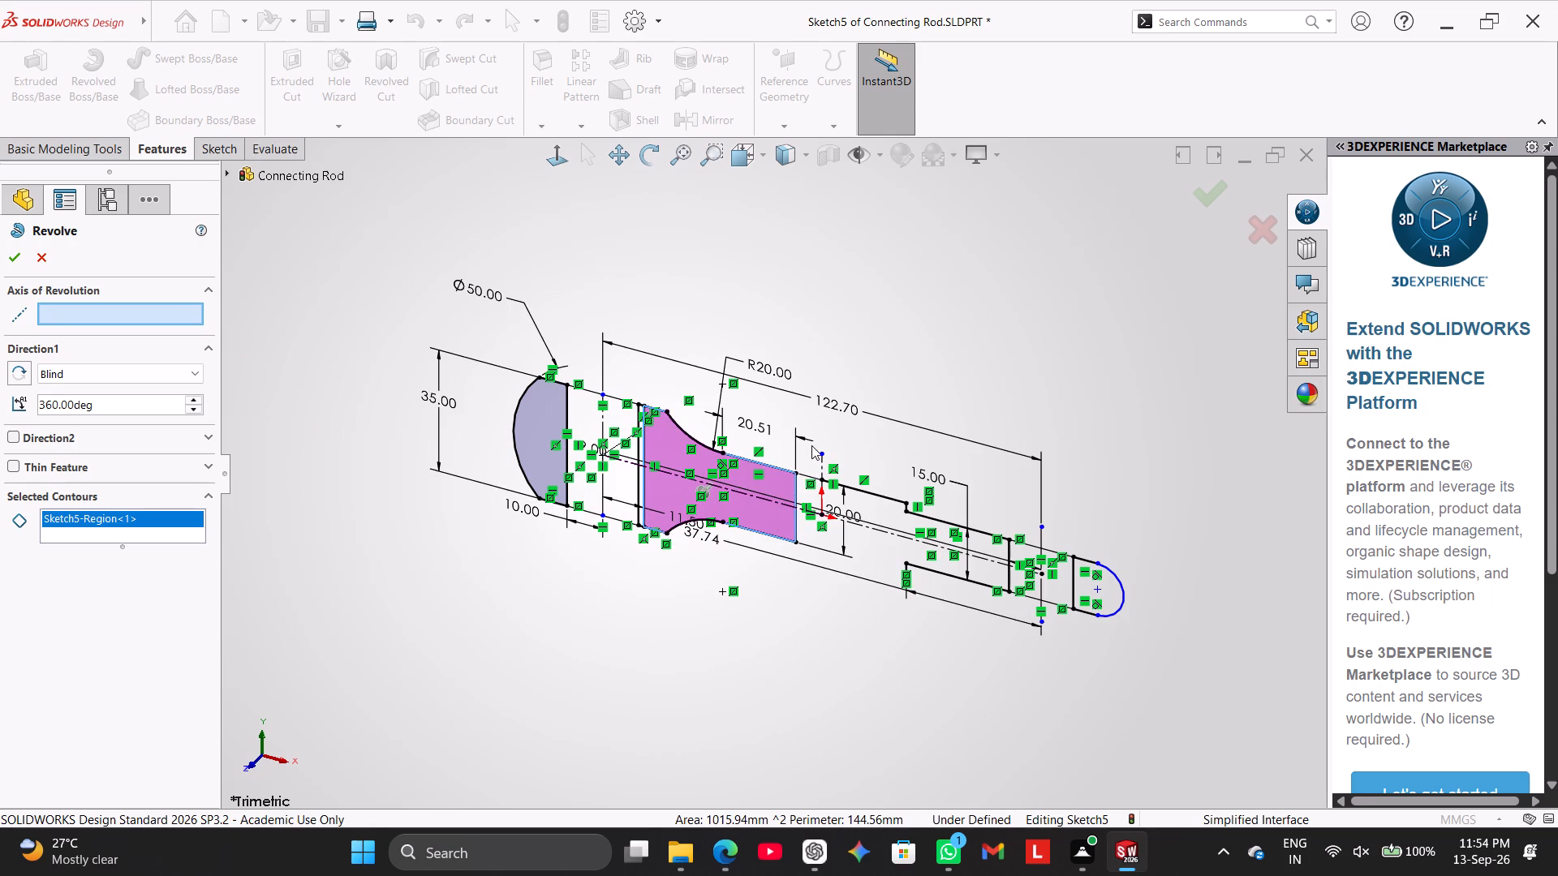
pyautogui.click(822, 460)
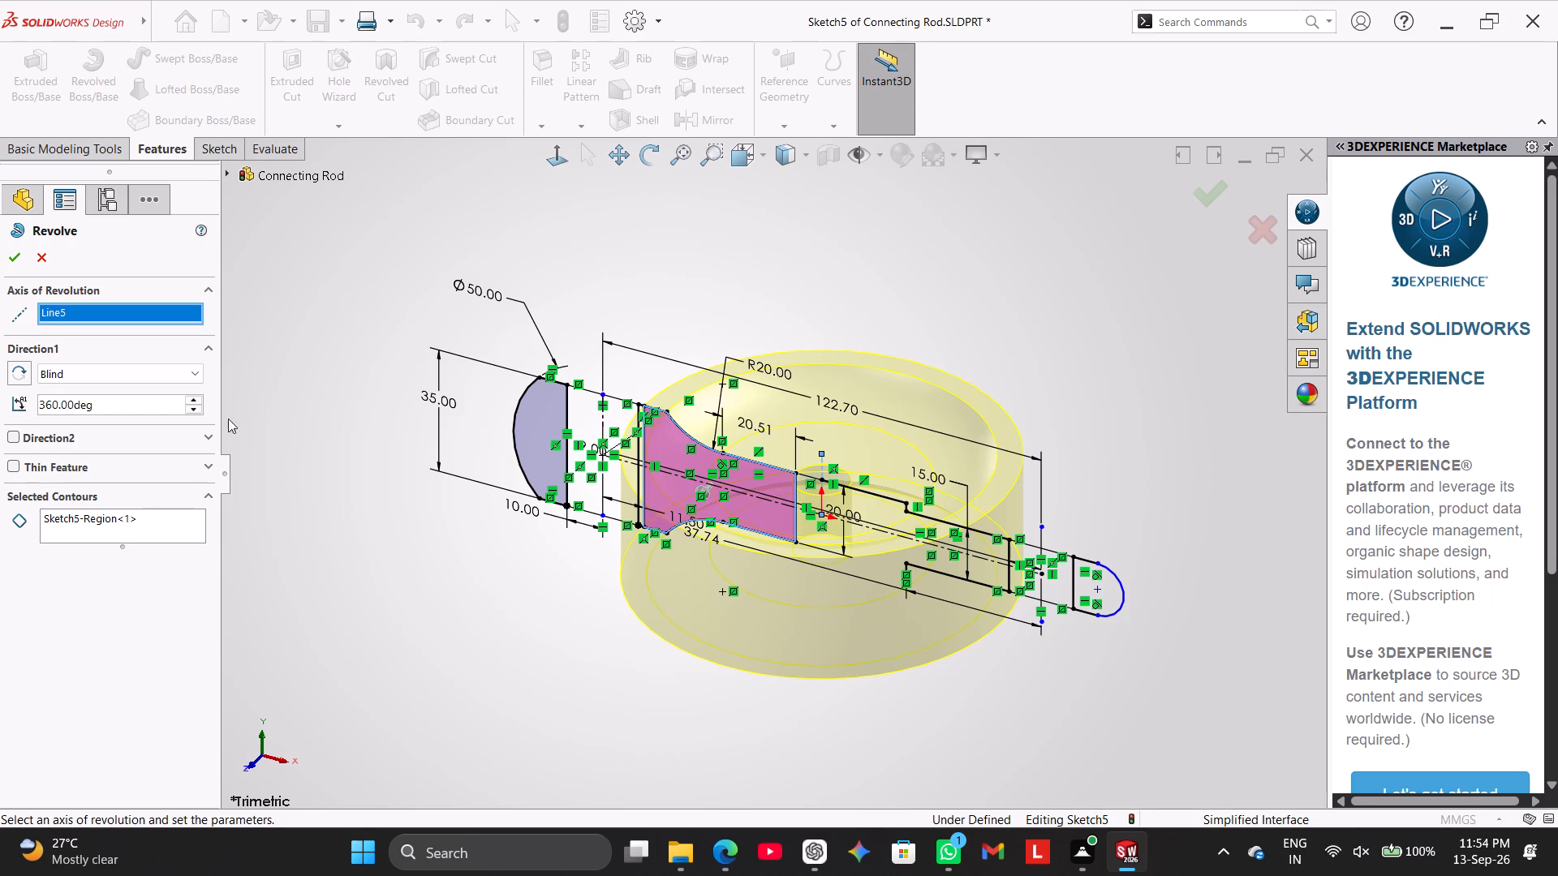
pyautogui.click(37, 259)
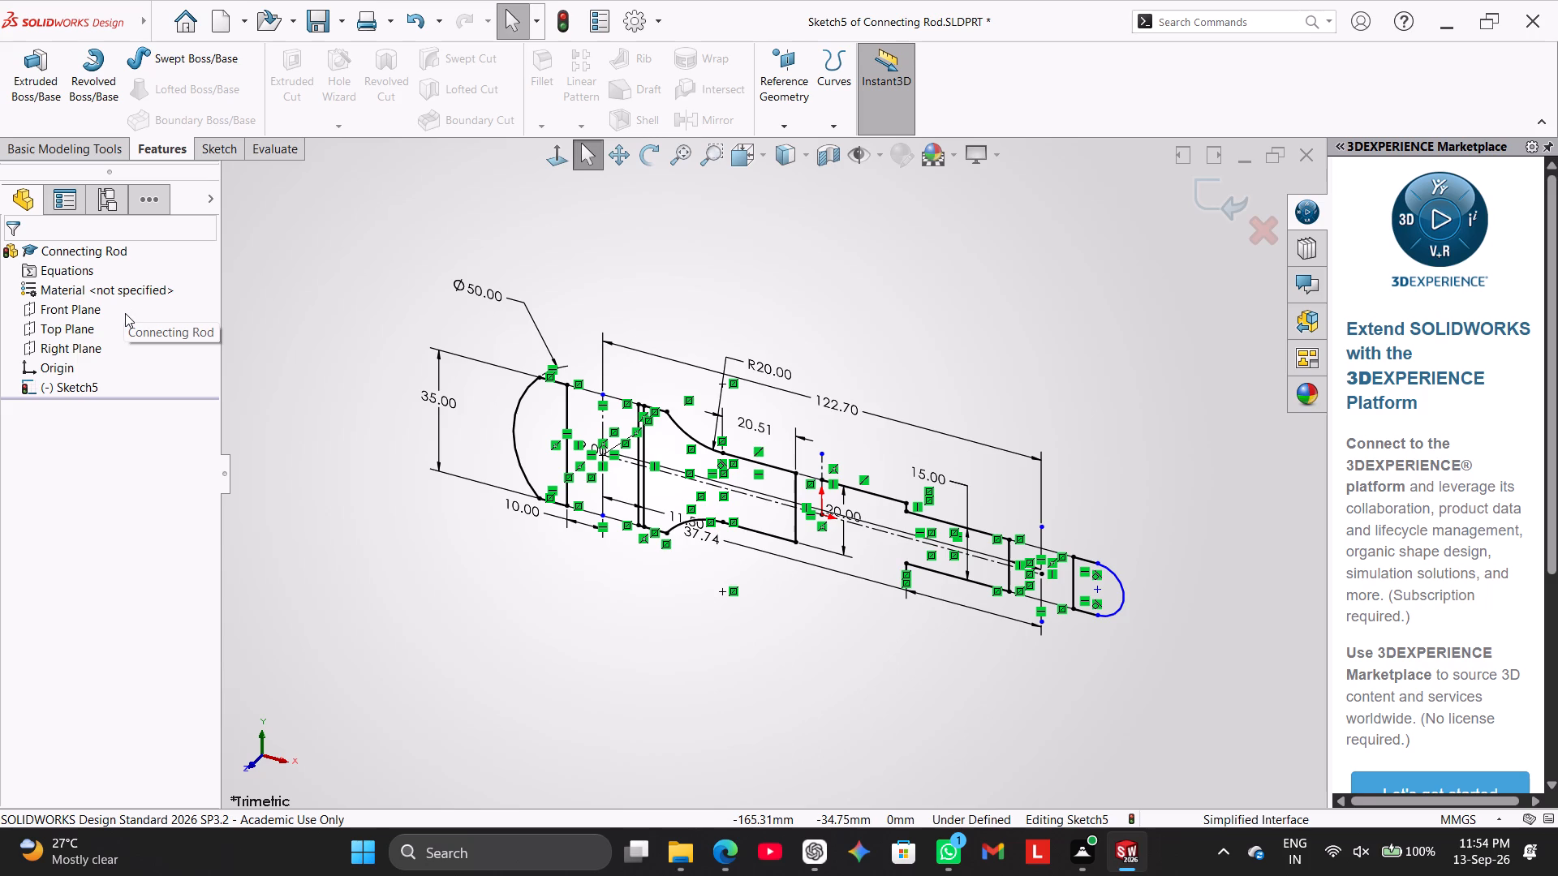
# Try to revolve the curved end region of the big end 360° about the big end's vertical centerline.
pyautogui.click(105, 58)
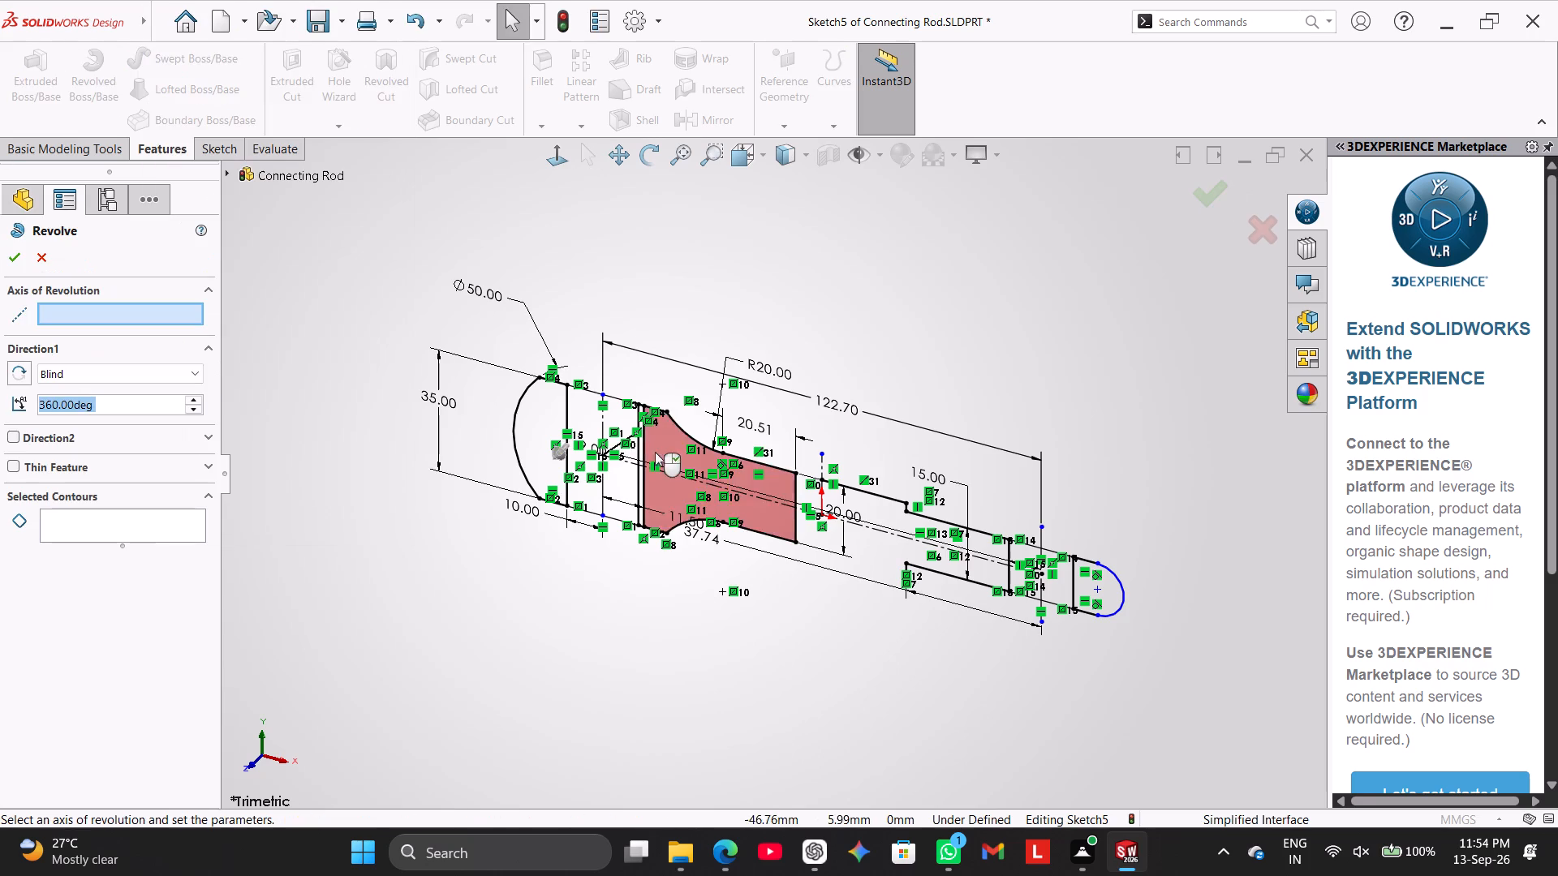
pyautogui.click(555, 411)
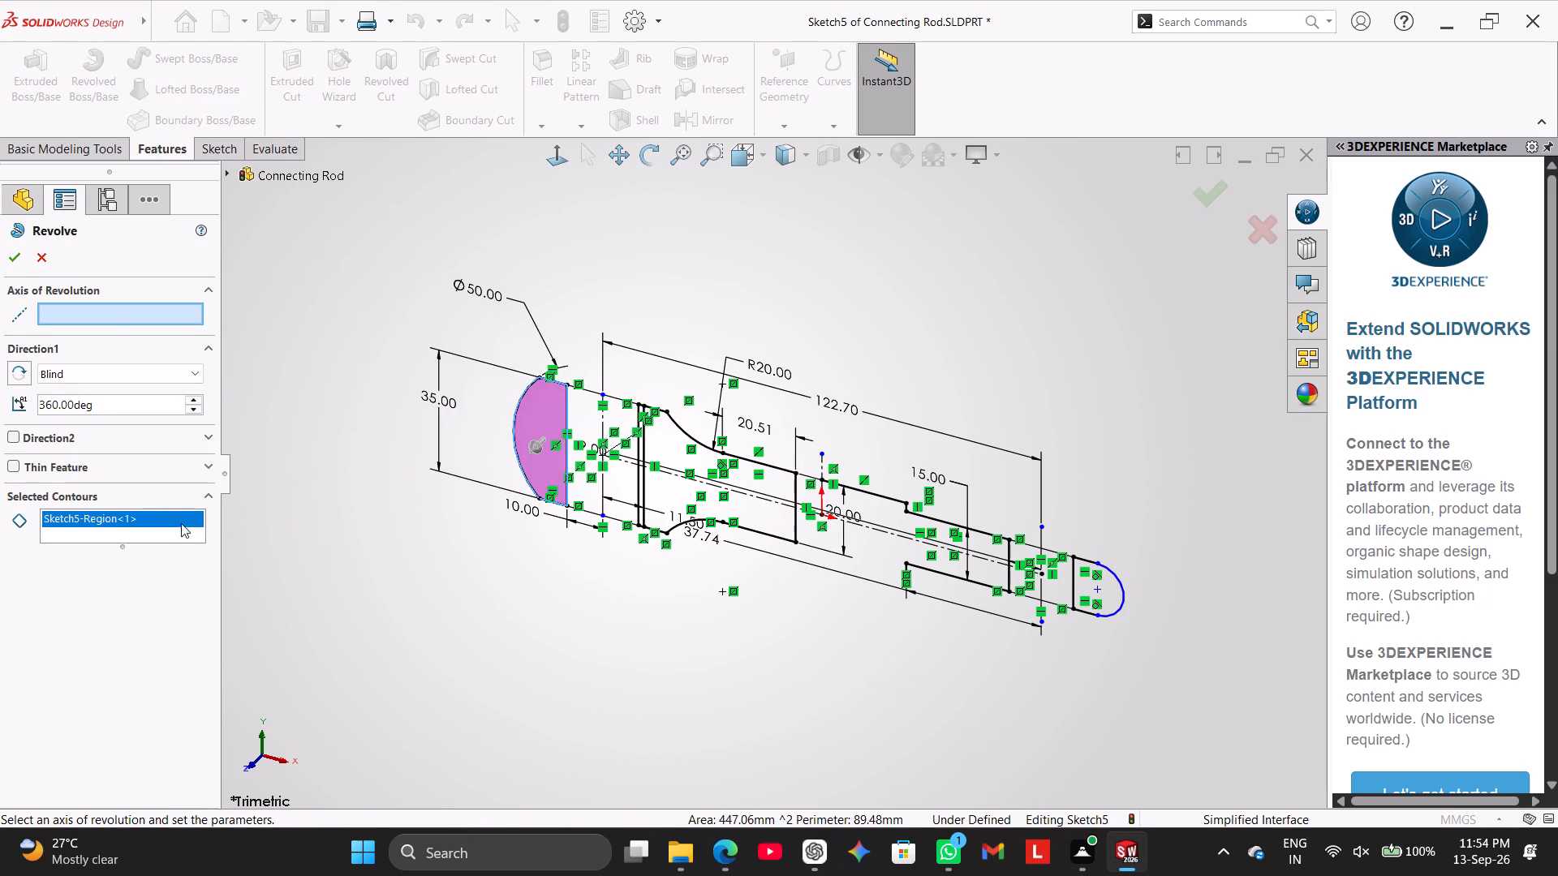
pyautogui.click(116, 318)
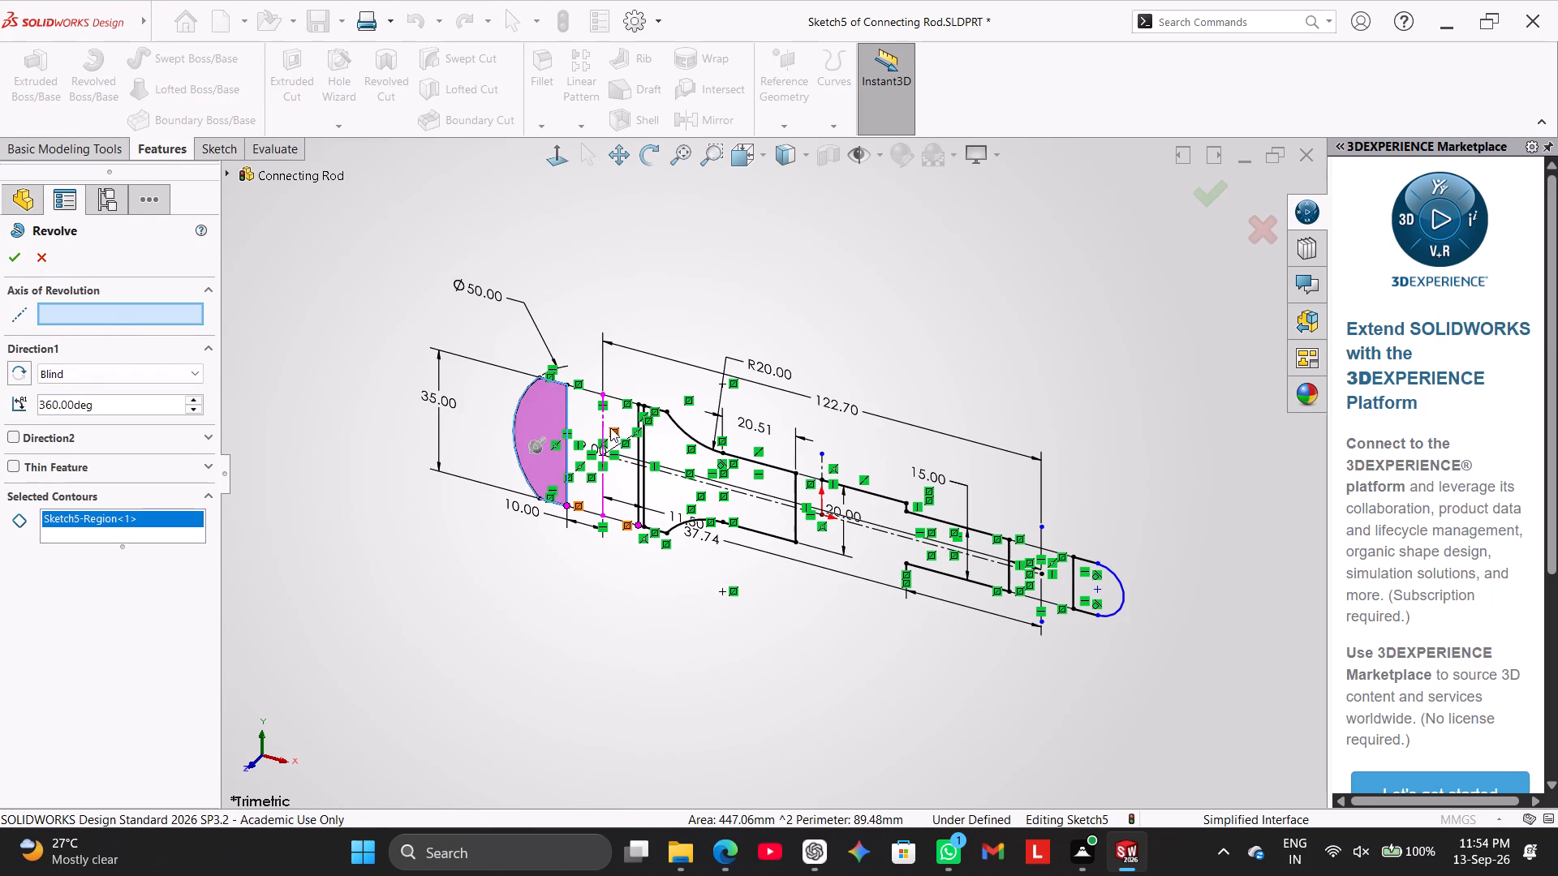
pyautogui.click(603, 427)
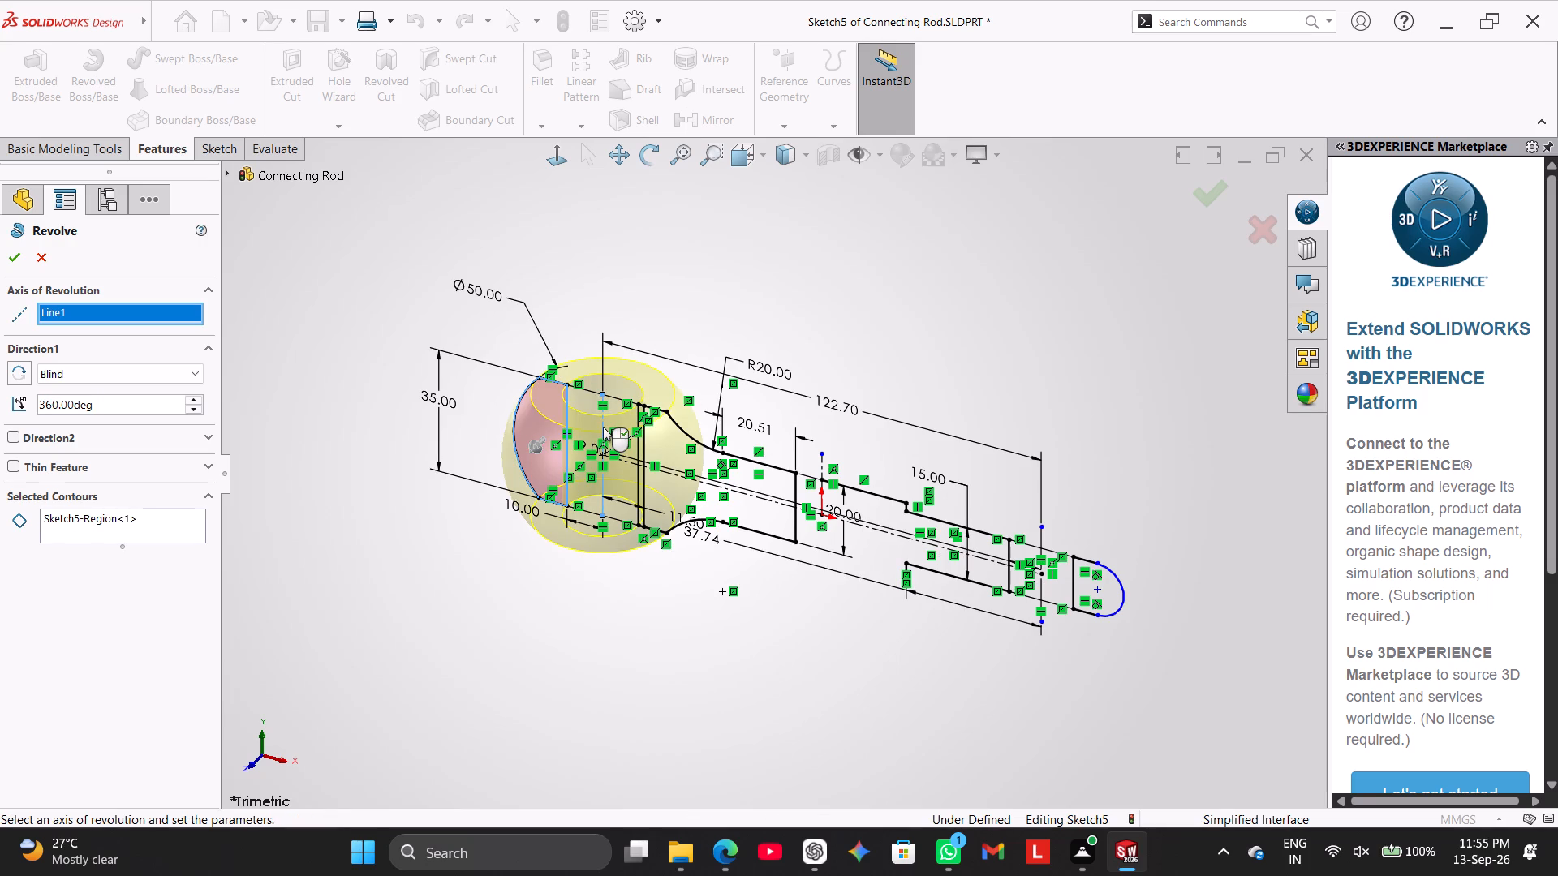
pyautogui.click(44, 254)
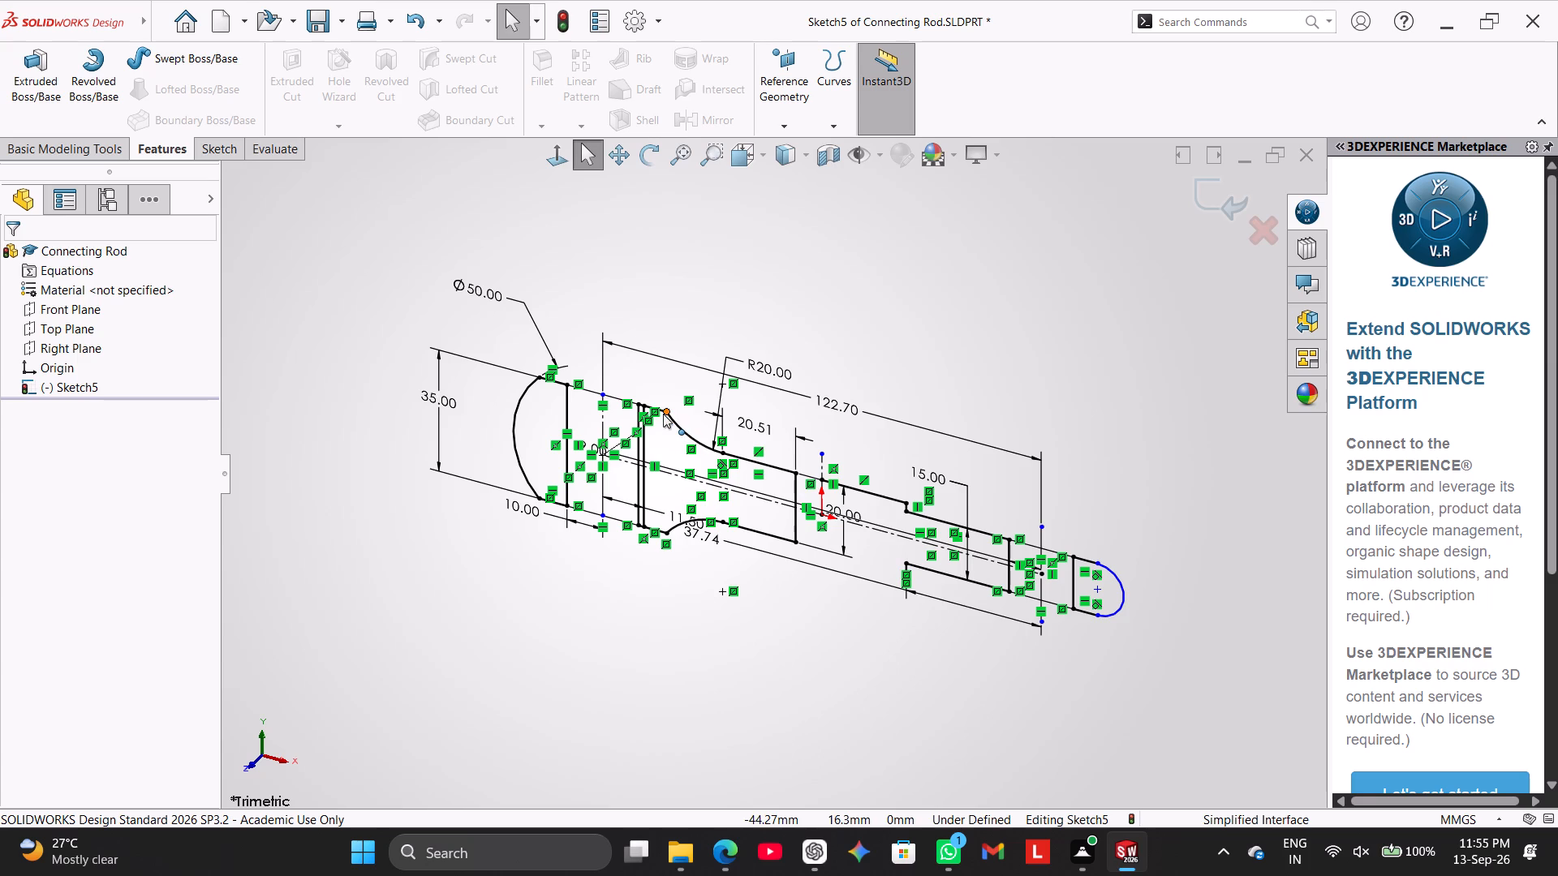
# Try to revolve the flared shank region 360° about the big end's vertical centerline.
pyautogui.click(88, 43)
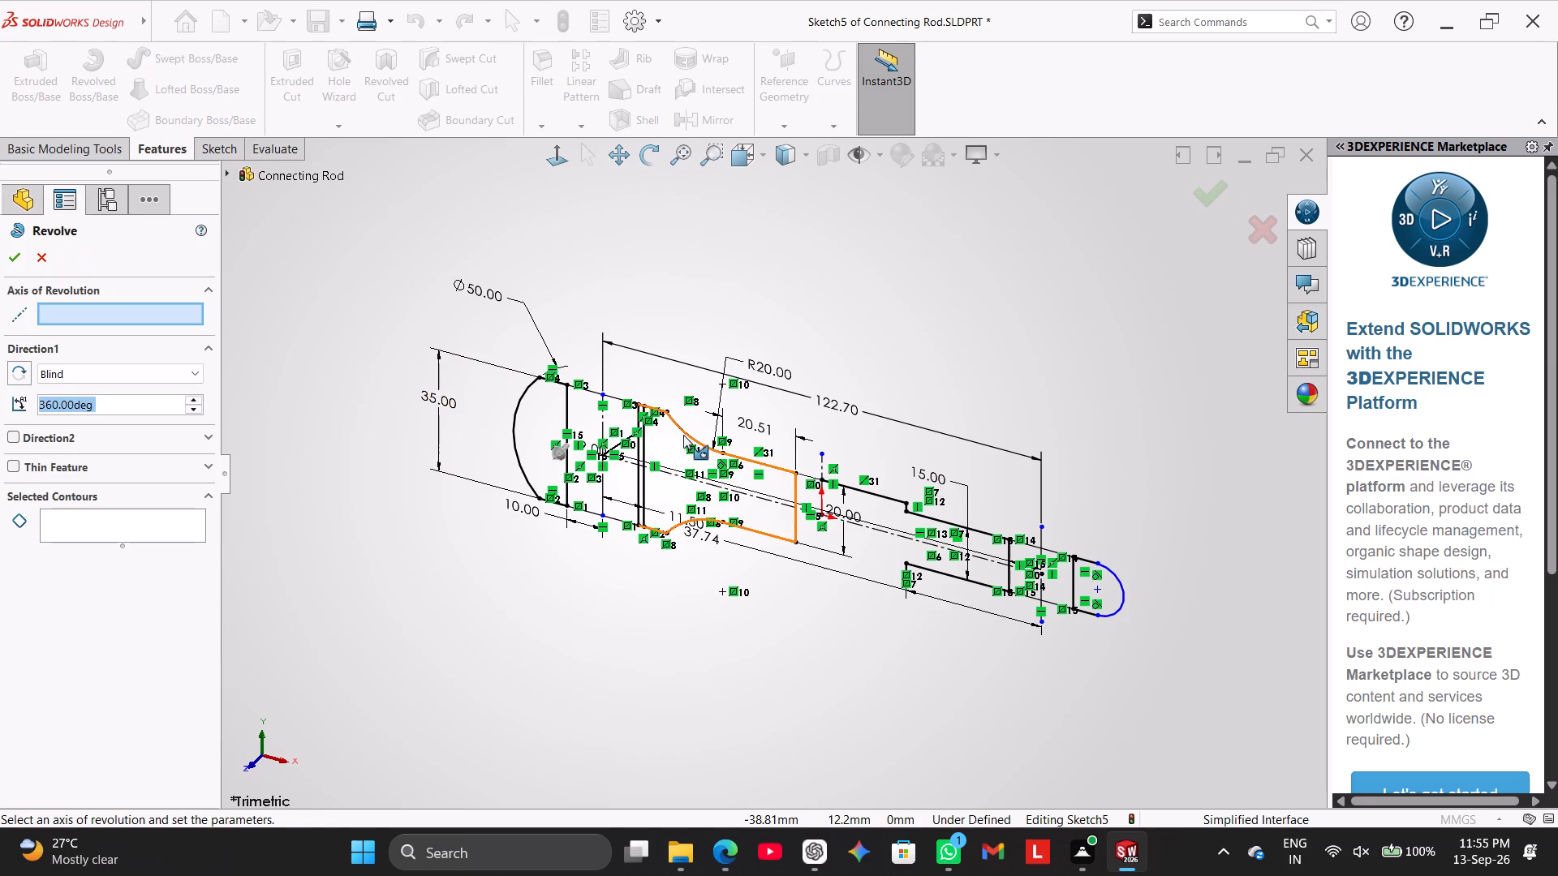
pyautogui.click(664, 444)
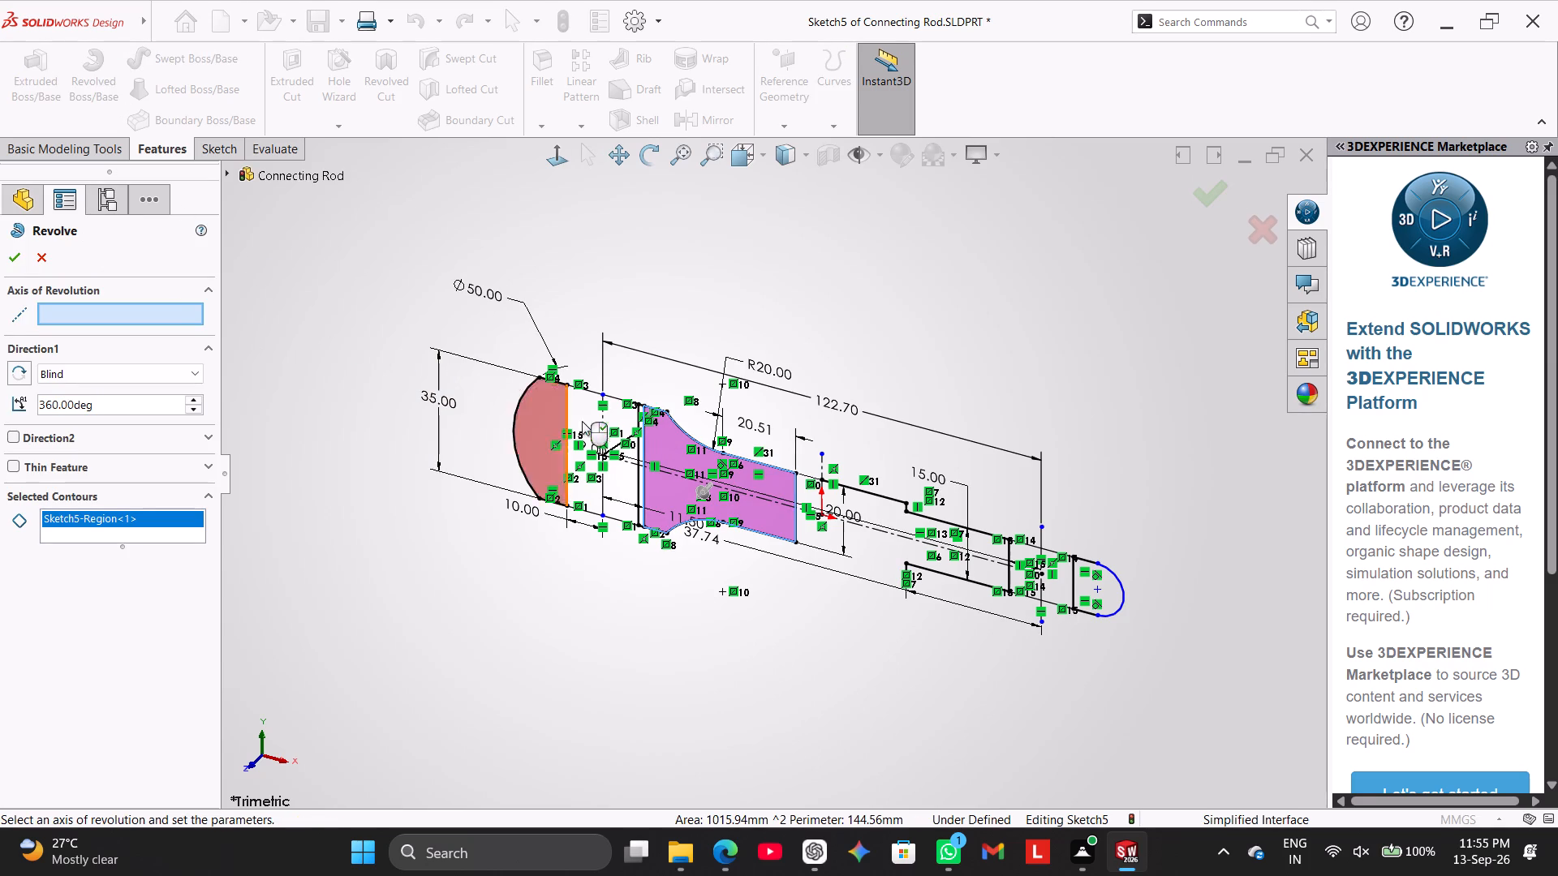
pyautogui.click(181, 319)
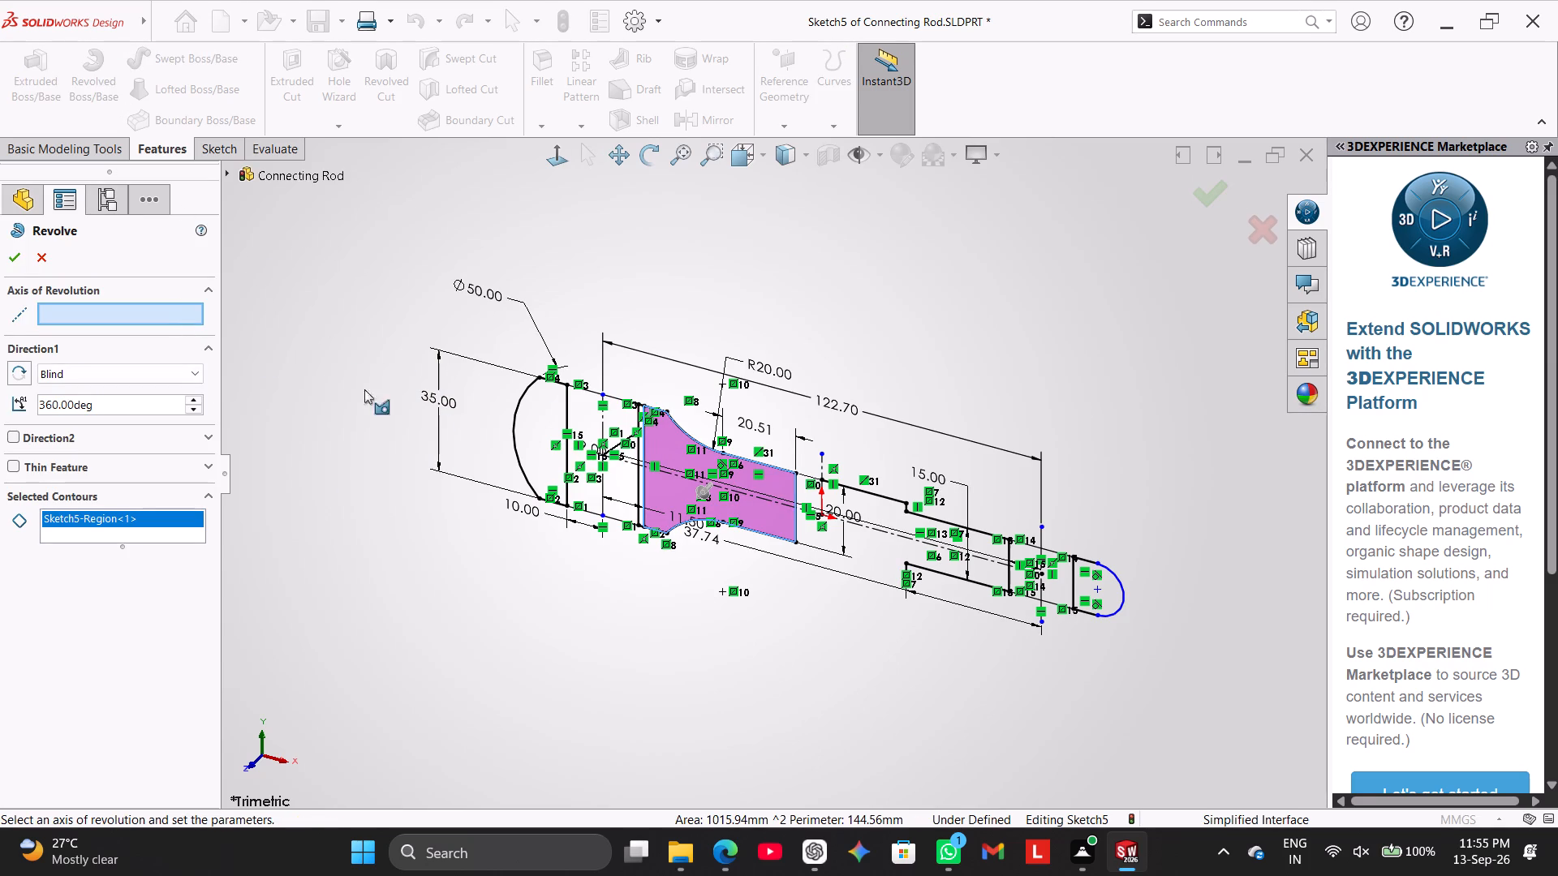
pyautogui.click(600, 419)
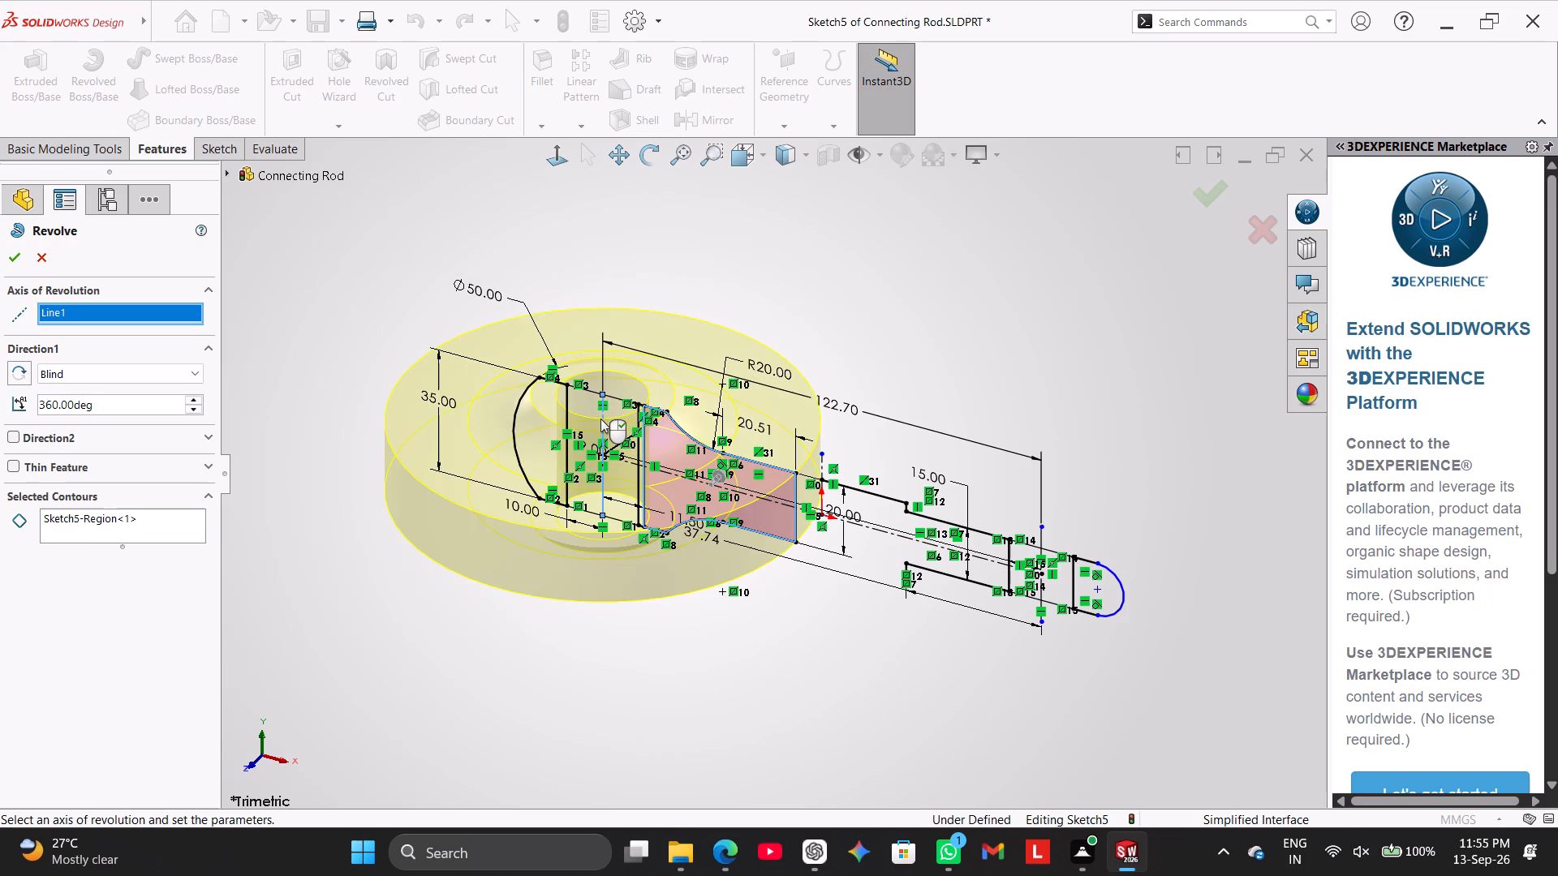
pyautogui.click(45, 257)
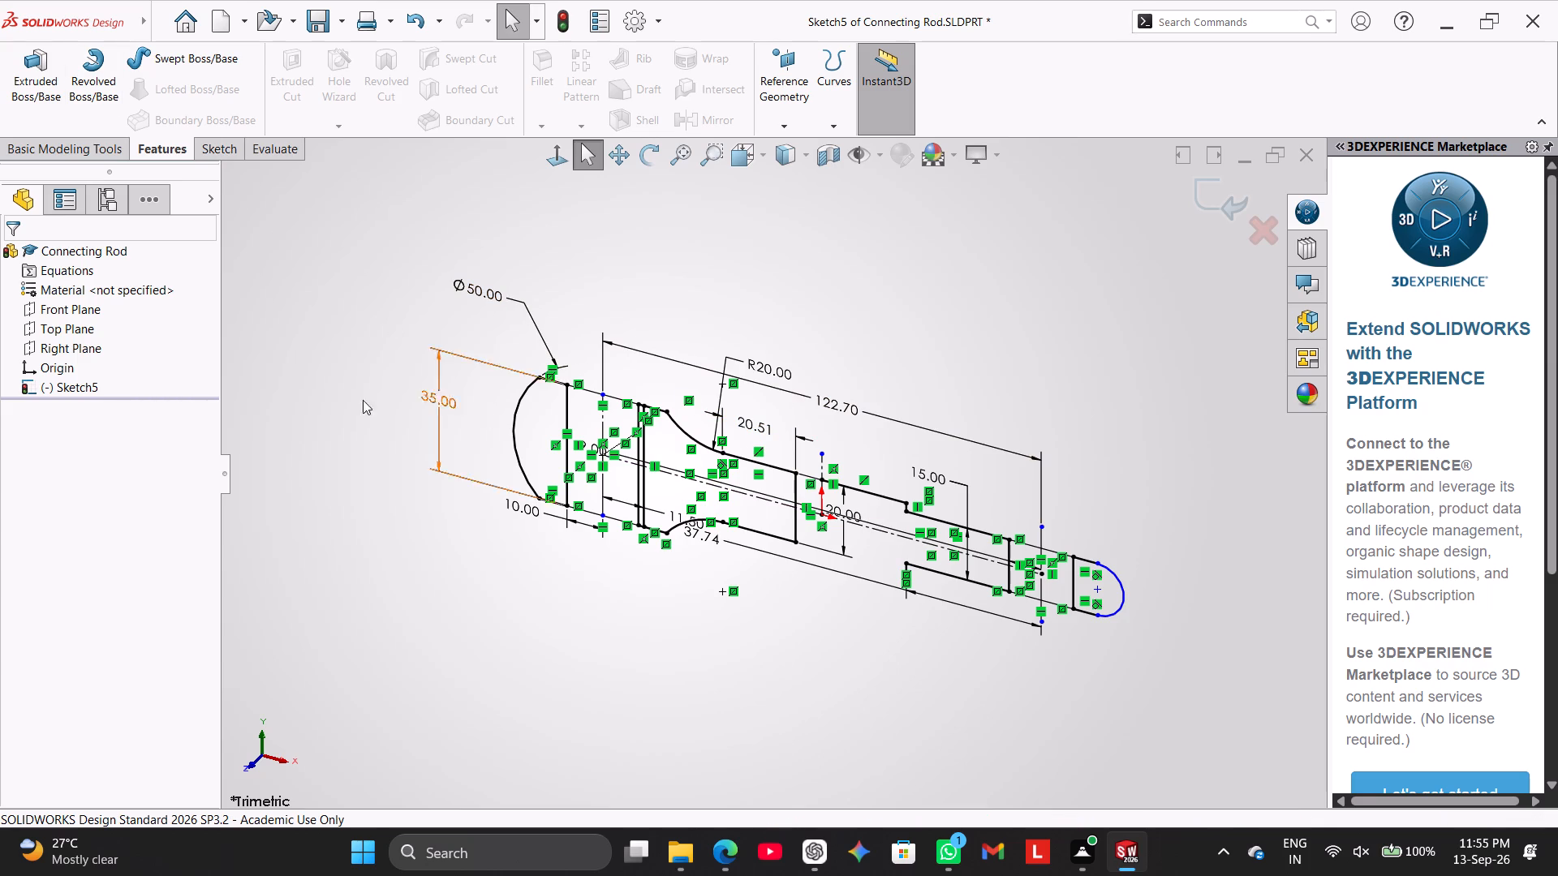
# Return to the front view of Sketch5 and undo the 20.51 mm edge dimension, the dimension moves, both shank edge trims and the added vertical line.
pyautogui.click(206, 146)
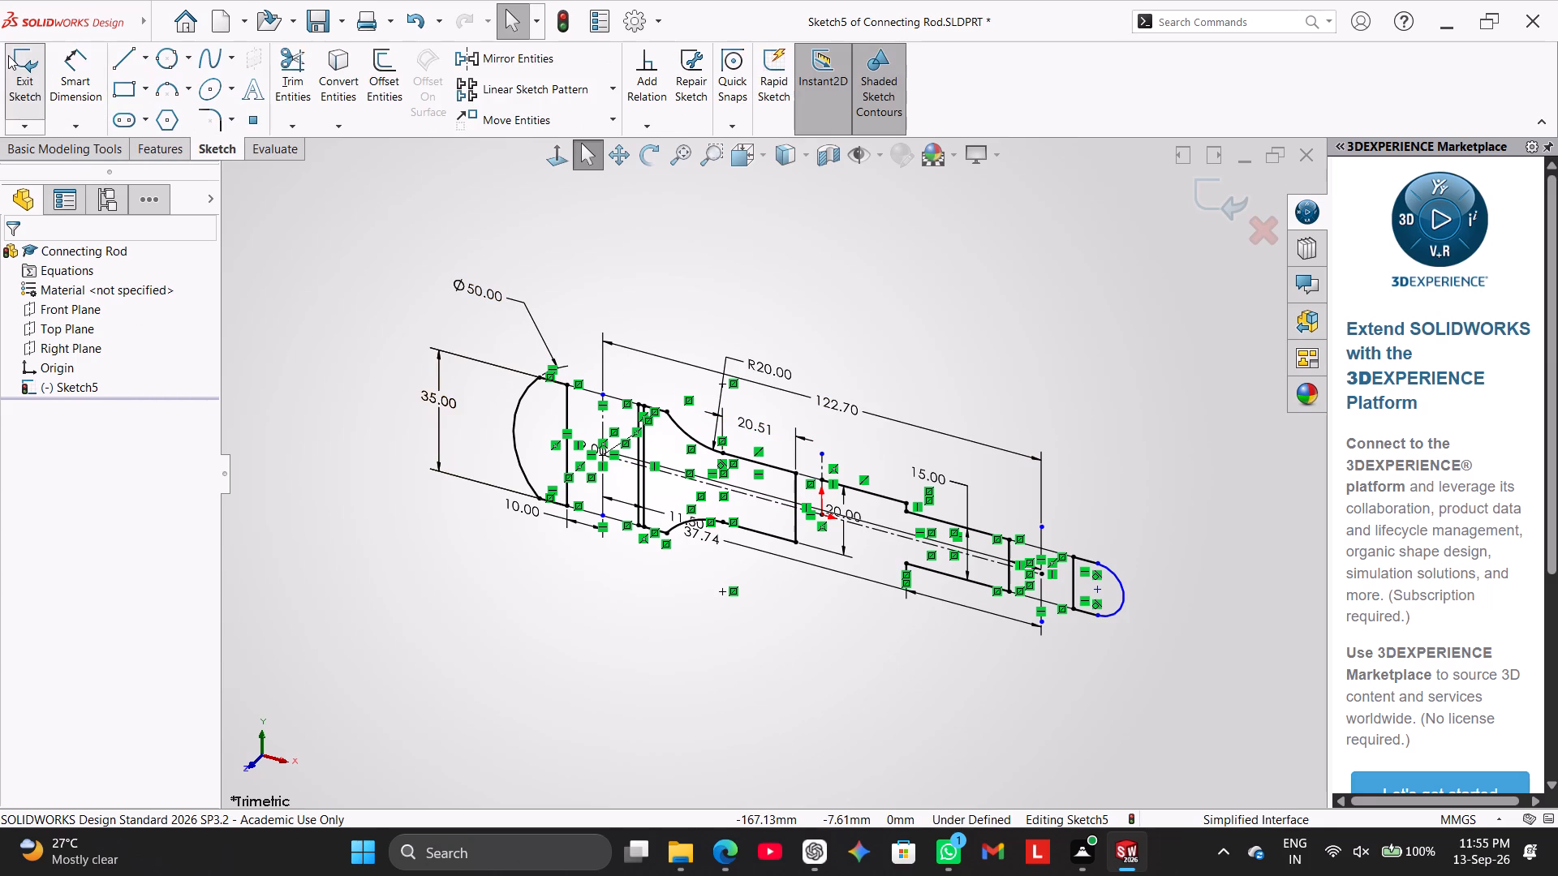
pyautogui.click(549, 158)
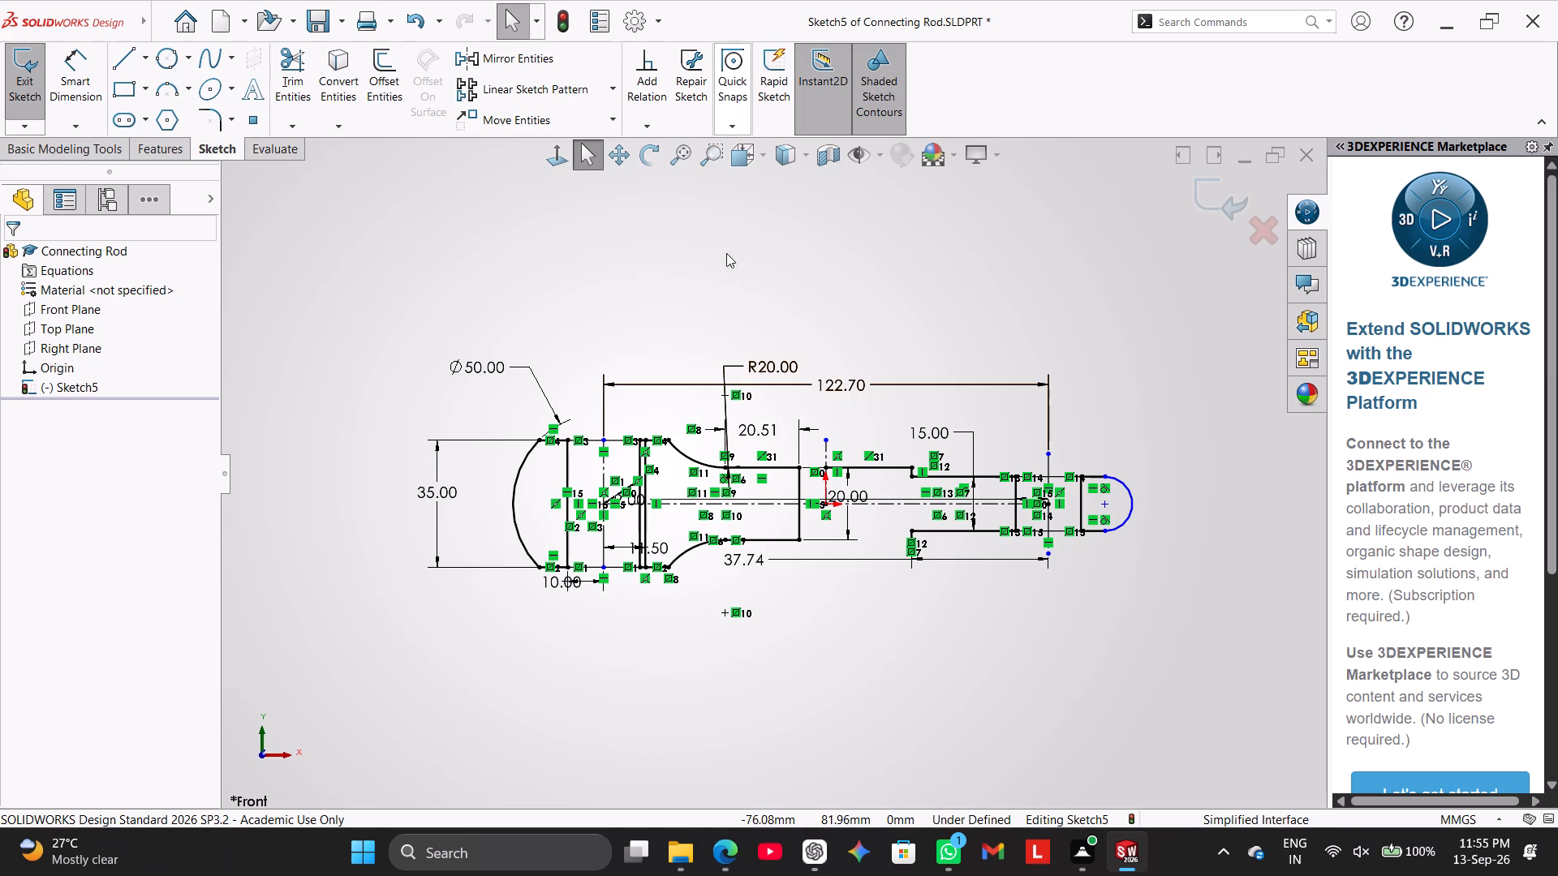
pyautogui.scroll(-4, 779, 491)
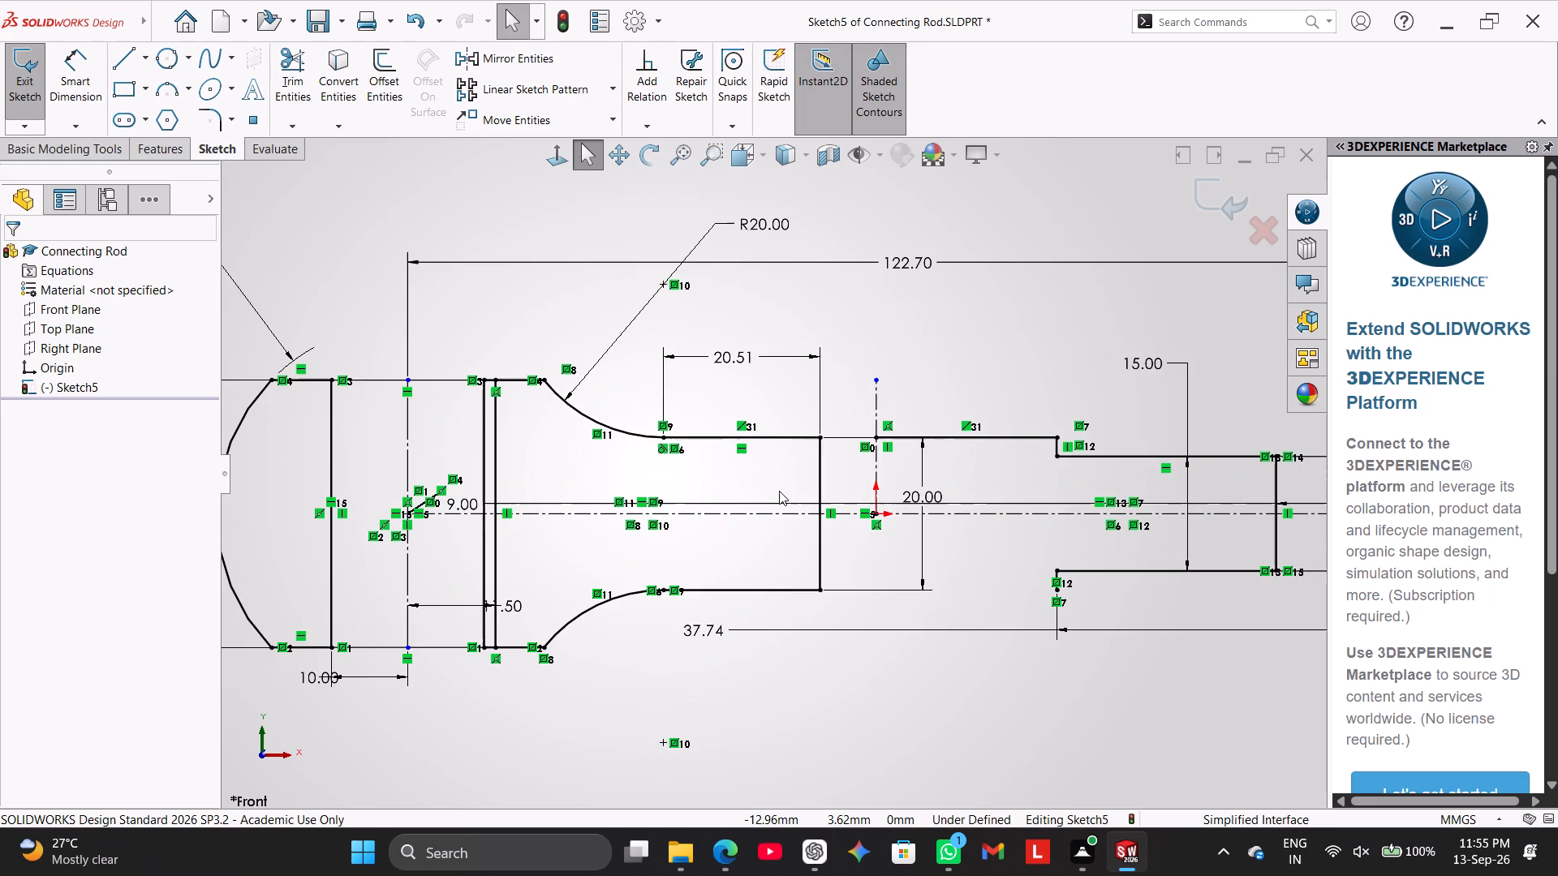
pyautogui.hotkey('ctrl', 'z')
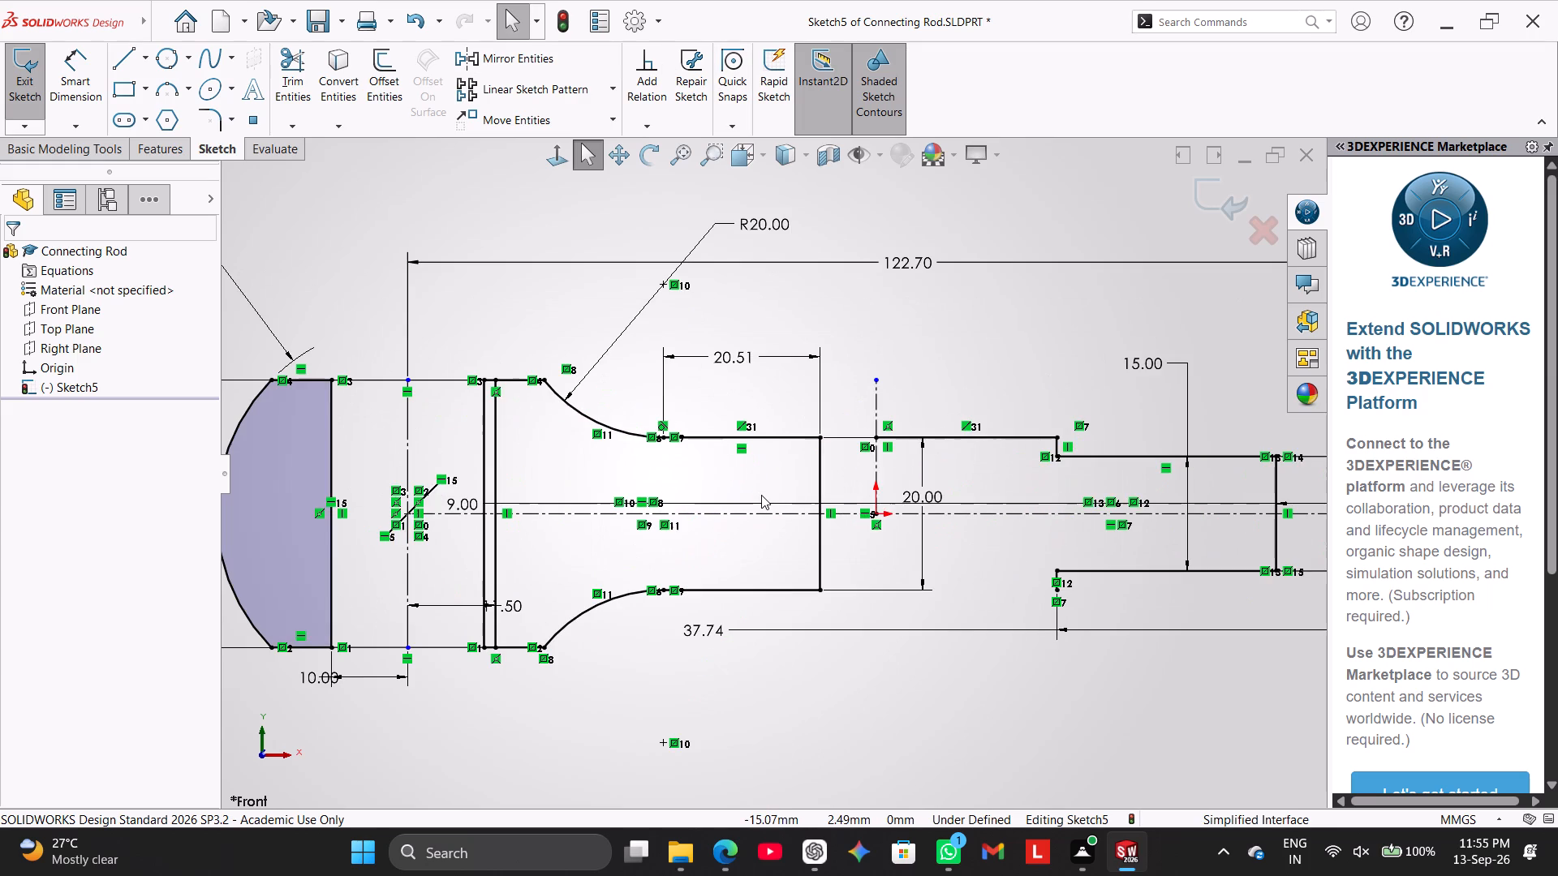
pyautogui.hotkey('ctrl', 'z')
pyautogui.hotkey('ctrl', 'z')
pyautogui.hotkey('ctrl', 'z')
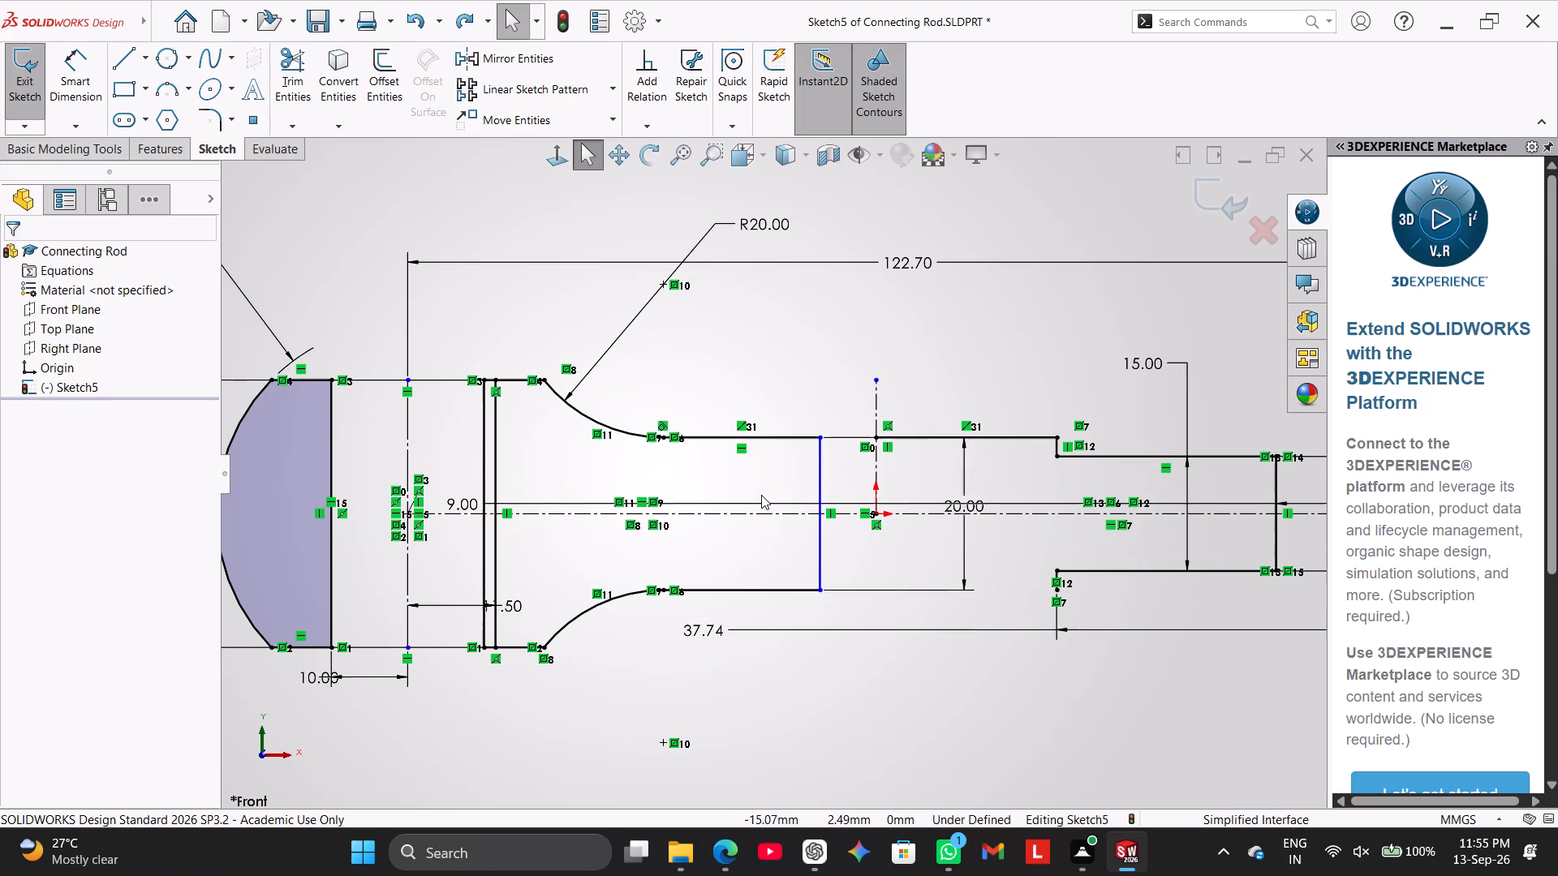
pyautogui.hotkey('ctrl', 'z')
pyautogui.hotkey('ctrl', 'z')
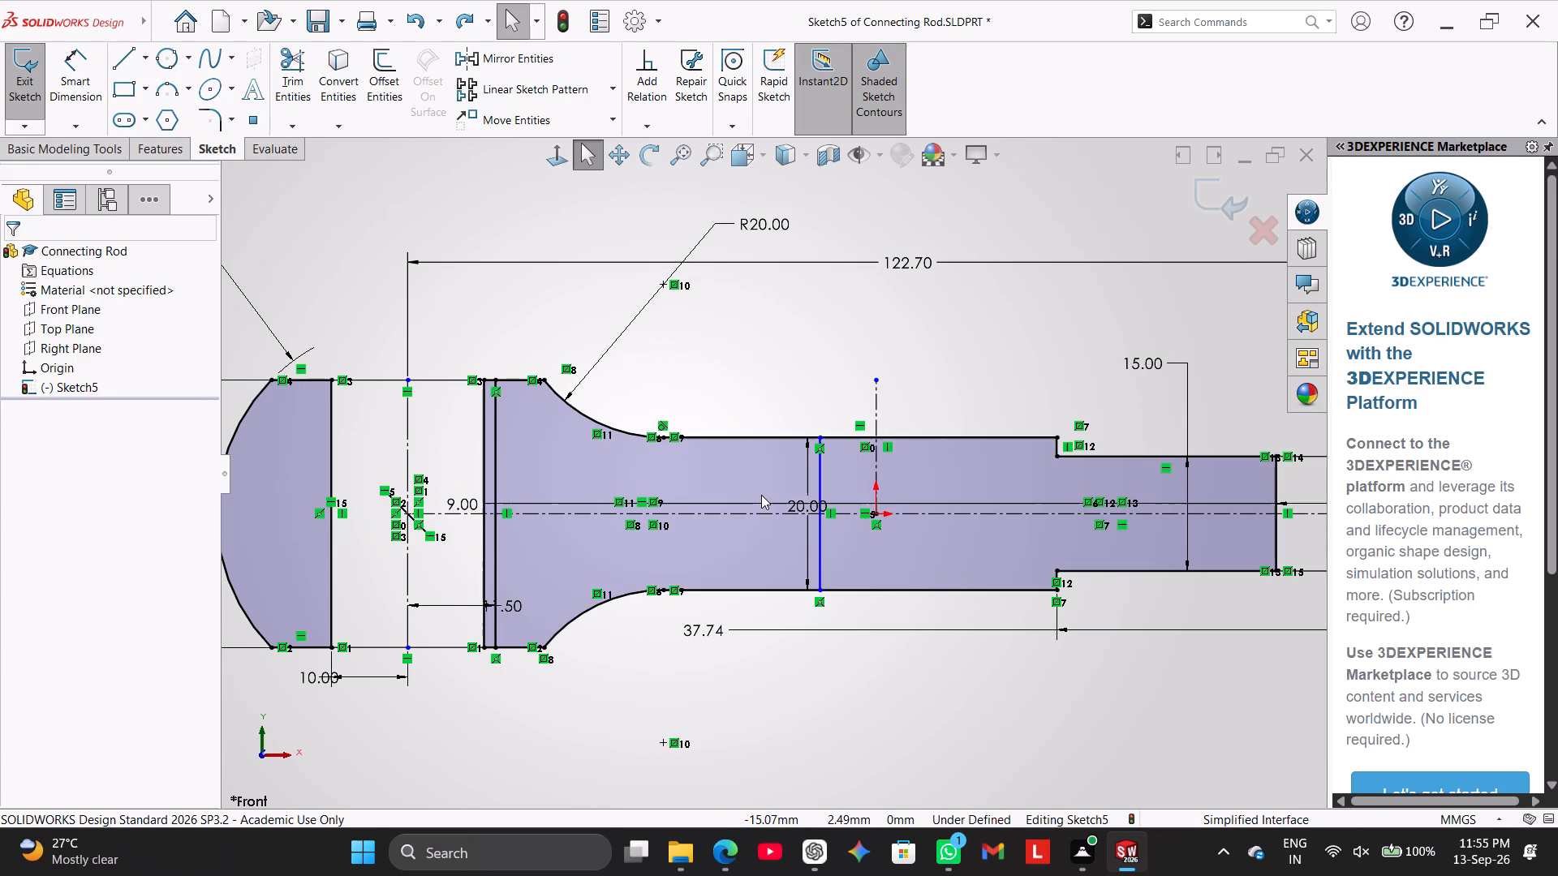
pyautogui.hotkey('ctrl', 'z')
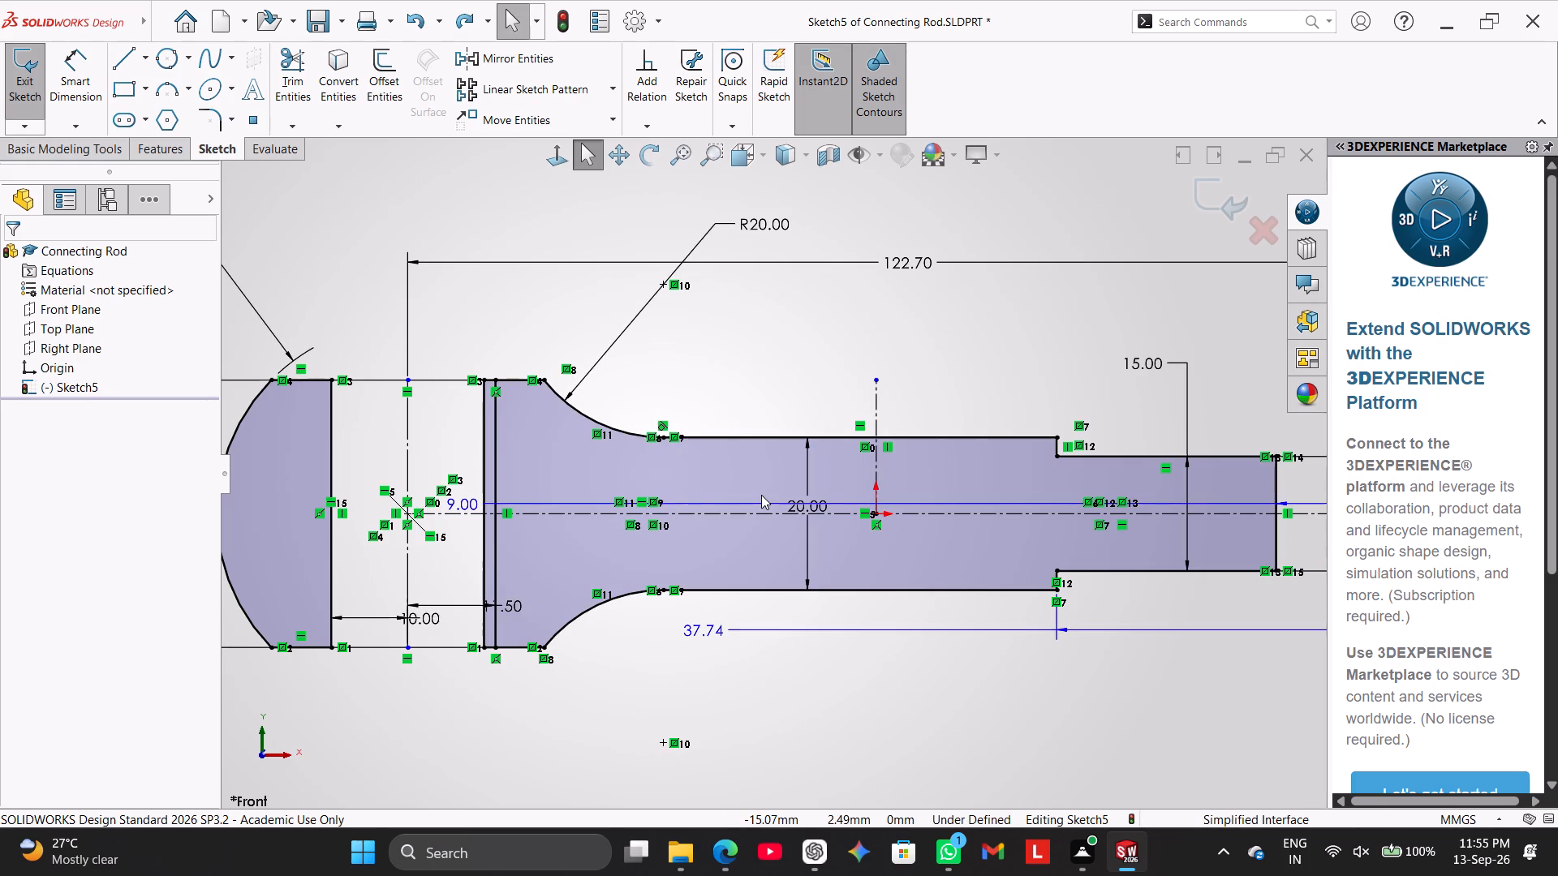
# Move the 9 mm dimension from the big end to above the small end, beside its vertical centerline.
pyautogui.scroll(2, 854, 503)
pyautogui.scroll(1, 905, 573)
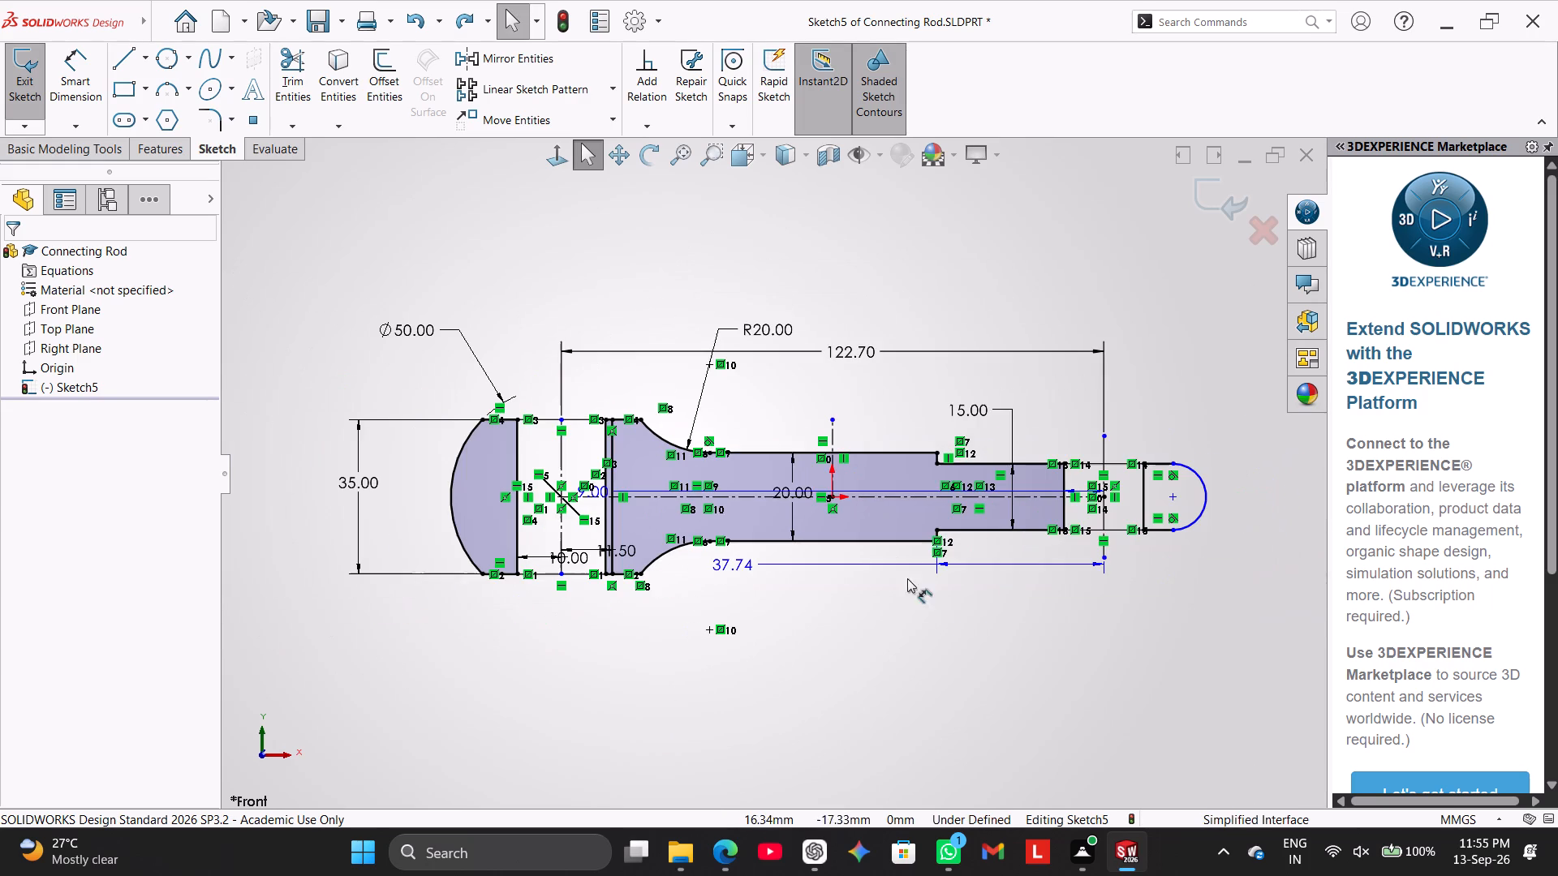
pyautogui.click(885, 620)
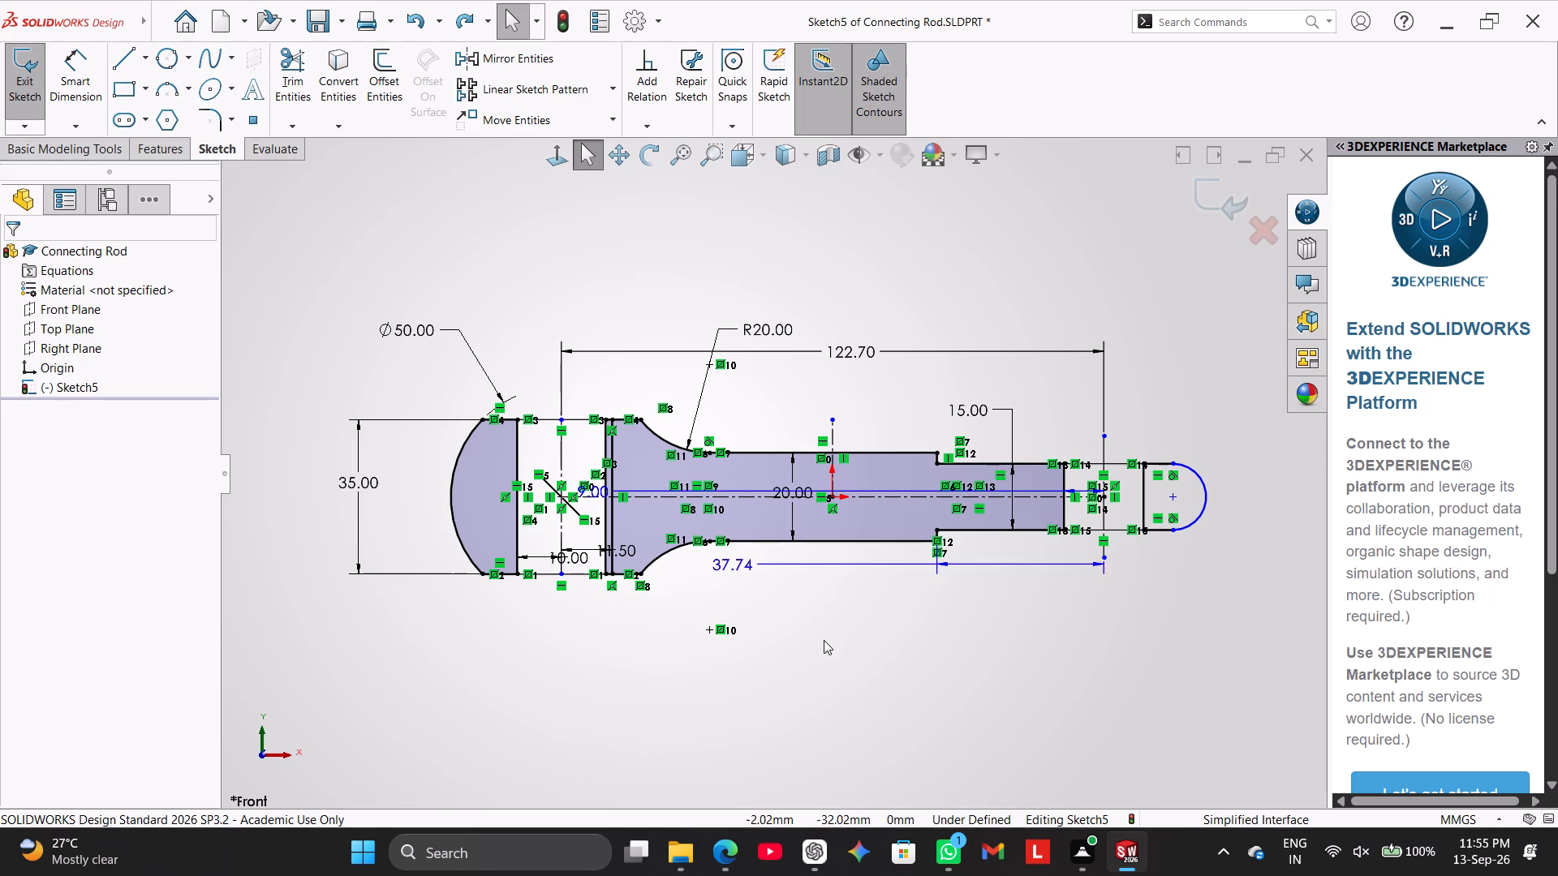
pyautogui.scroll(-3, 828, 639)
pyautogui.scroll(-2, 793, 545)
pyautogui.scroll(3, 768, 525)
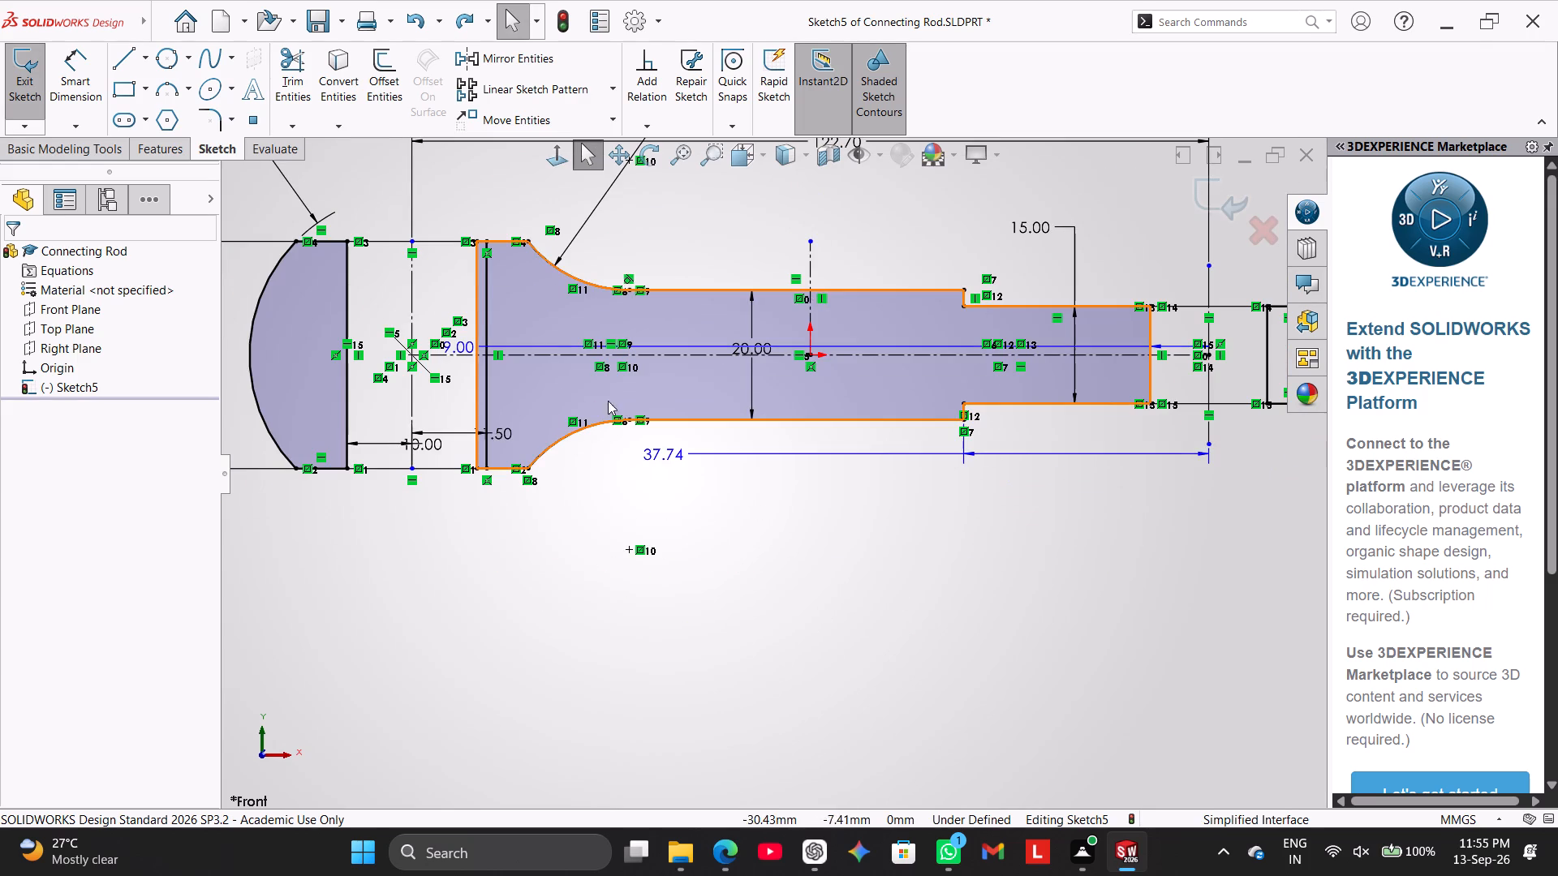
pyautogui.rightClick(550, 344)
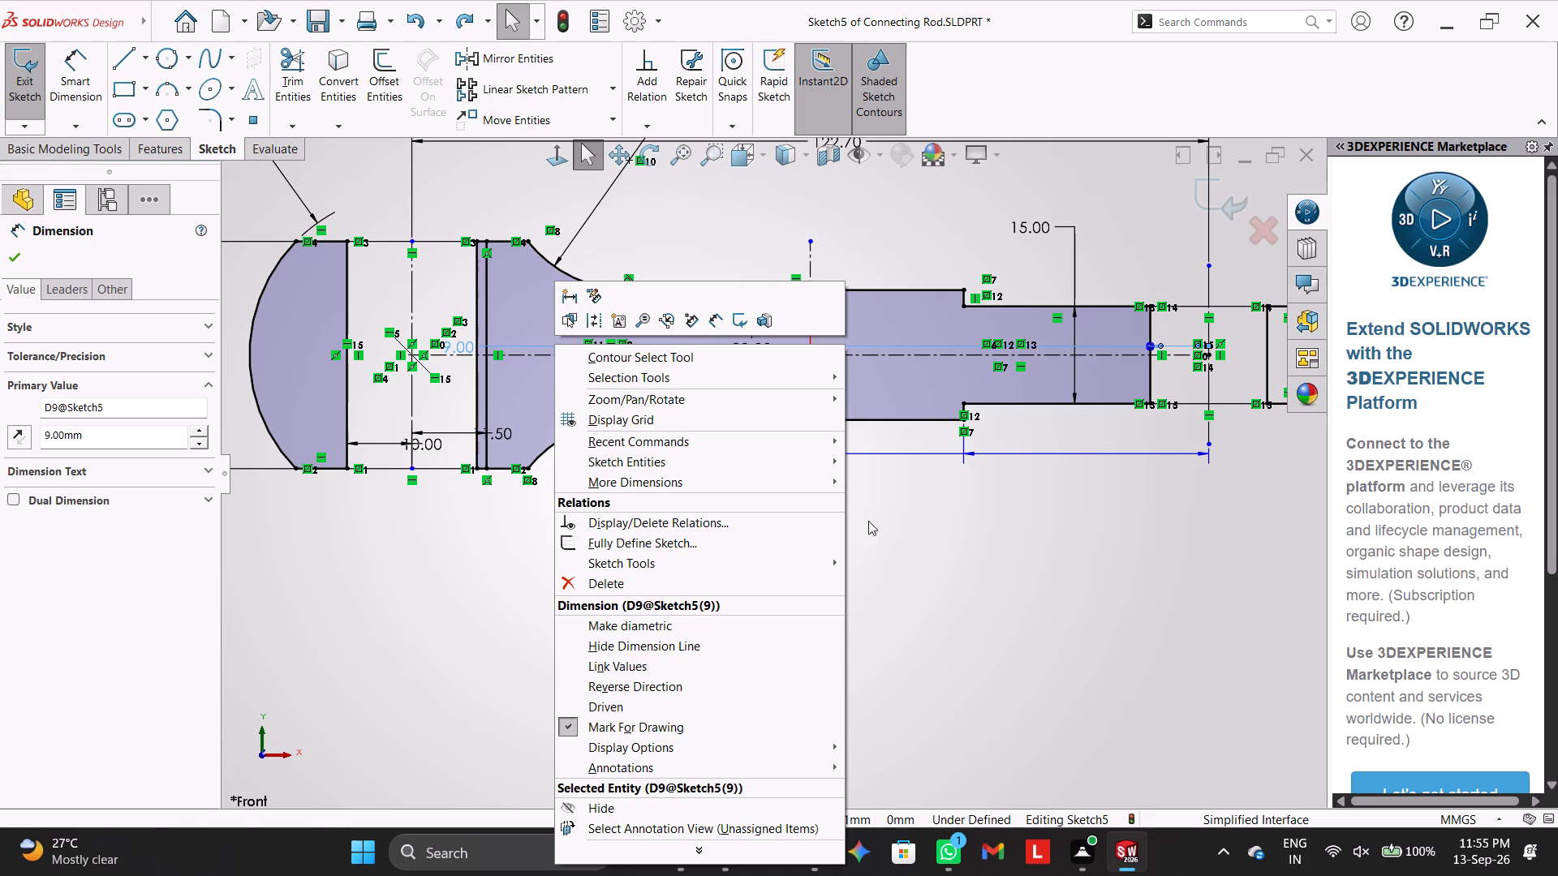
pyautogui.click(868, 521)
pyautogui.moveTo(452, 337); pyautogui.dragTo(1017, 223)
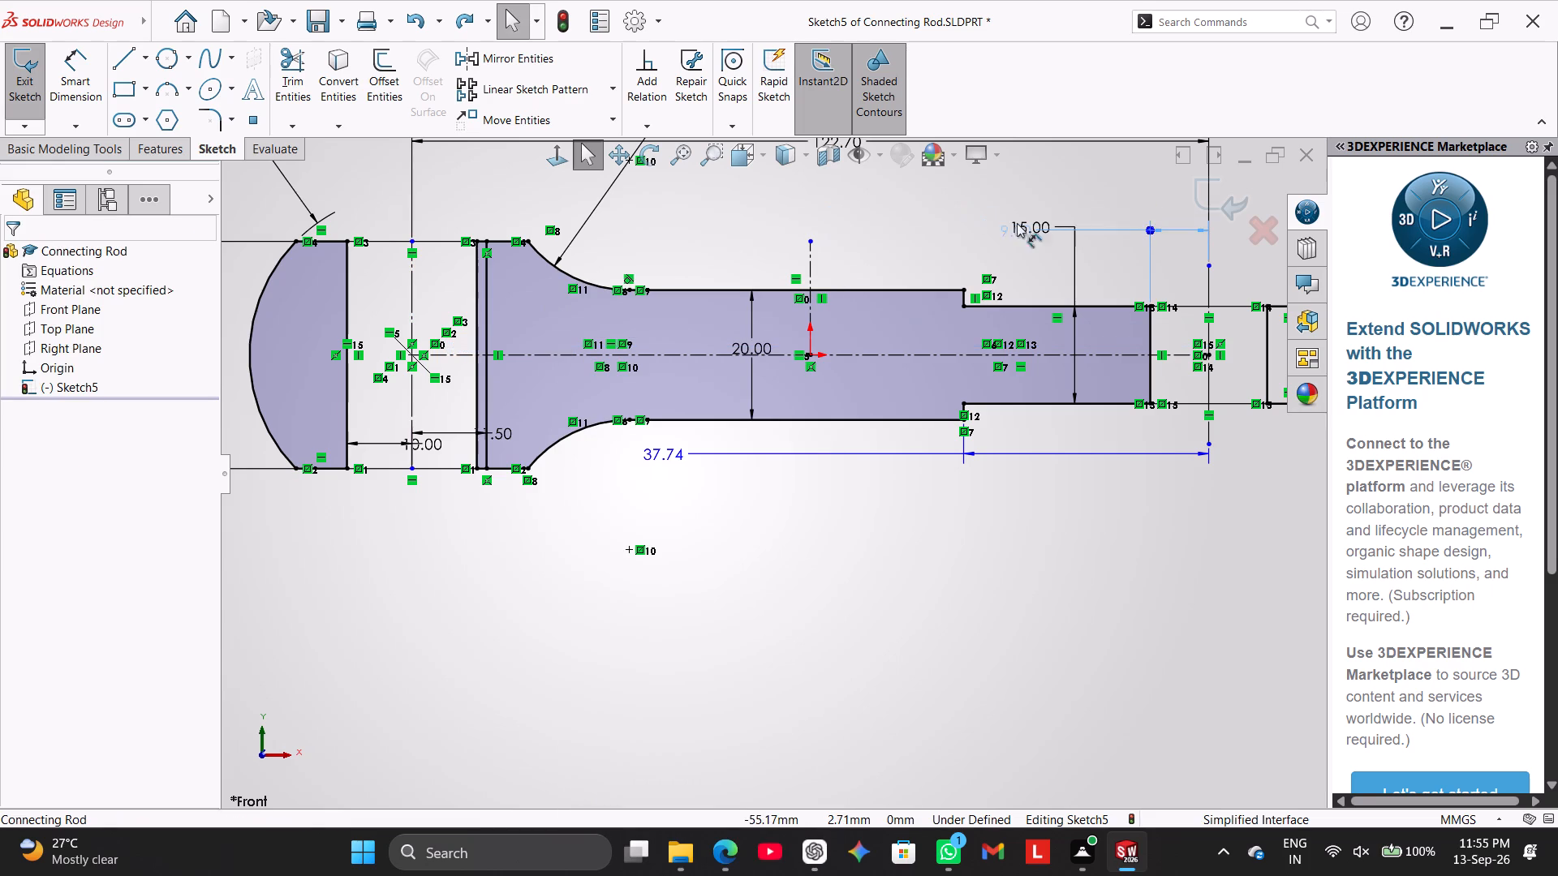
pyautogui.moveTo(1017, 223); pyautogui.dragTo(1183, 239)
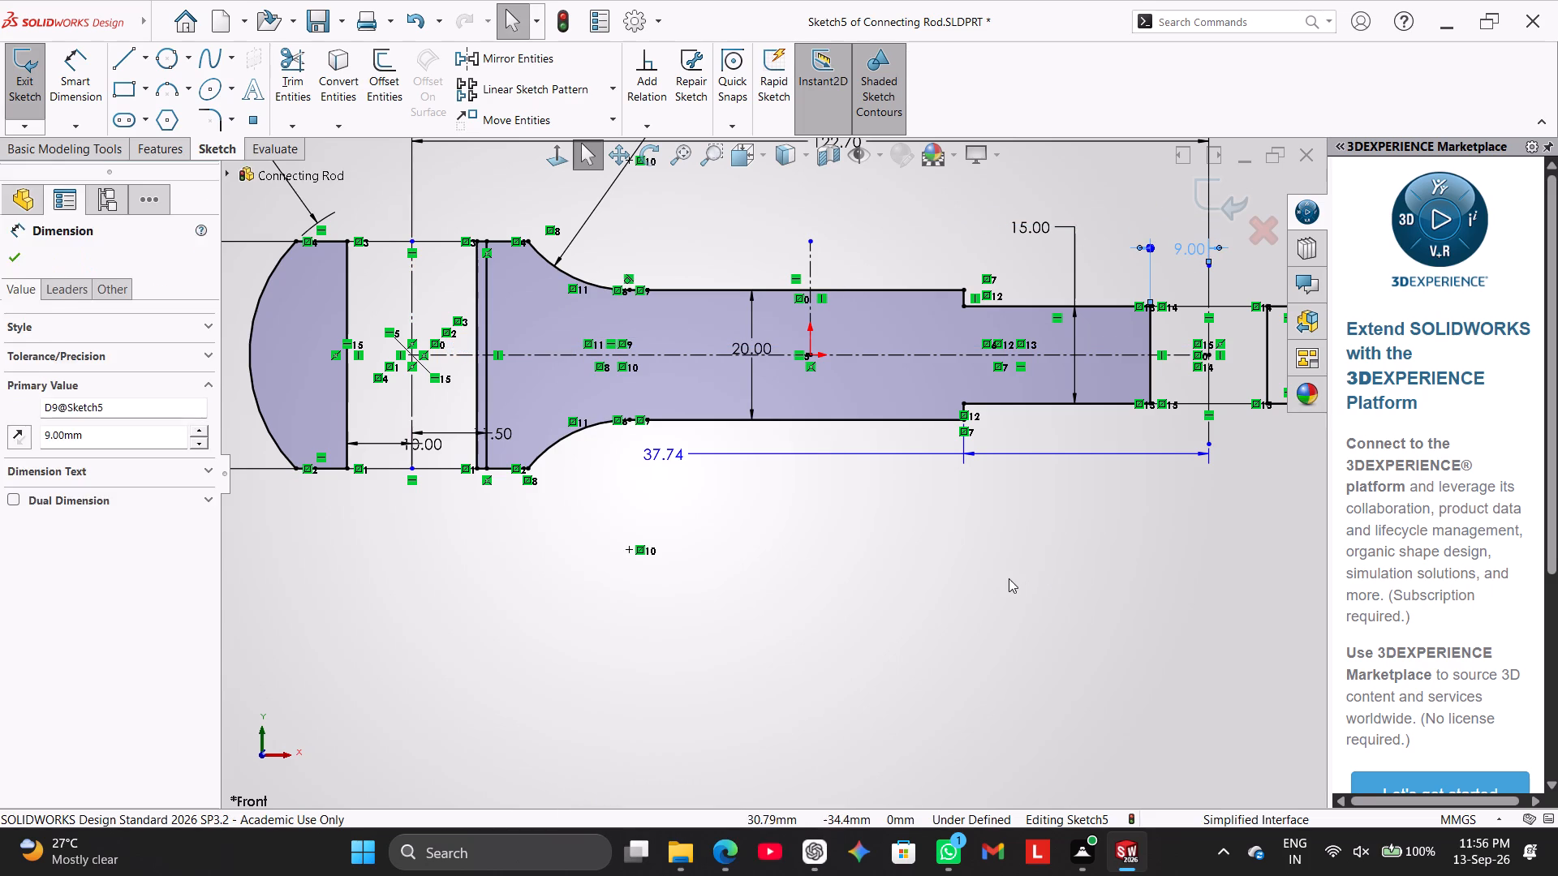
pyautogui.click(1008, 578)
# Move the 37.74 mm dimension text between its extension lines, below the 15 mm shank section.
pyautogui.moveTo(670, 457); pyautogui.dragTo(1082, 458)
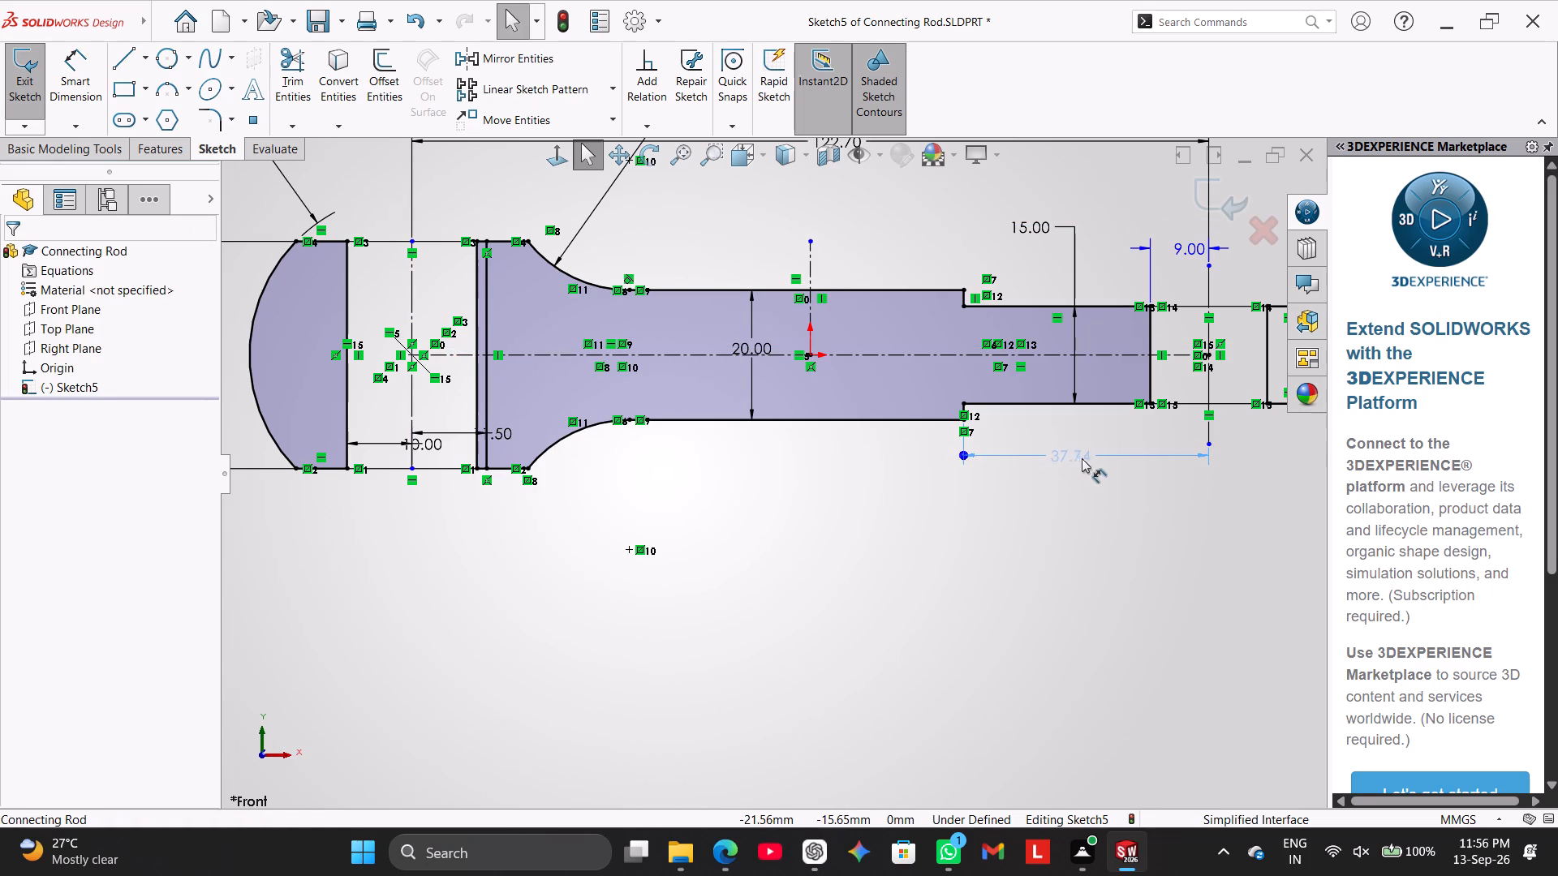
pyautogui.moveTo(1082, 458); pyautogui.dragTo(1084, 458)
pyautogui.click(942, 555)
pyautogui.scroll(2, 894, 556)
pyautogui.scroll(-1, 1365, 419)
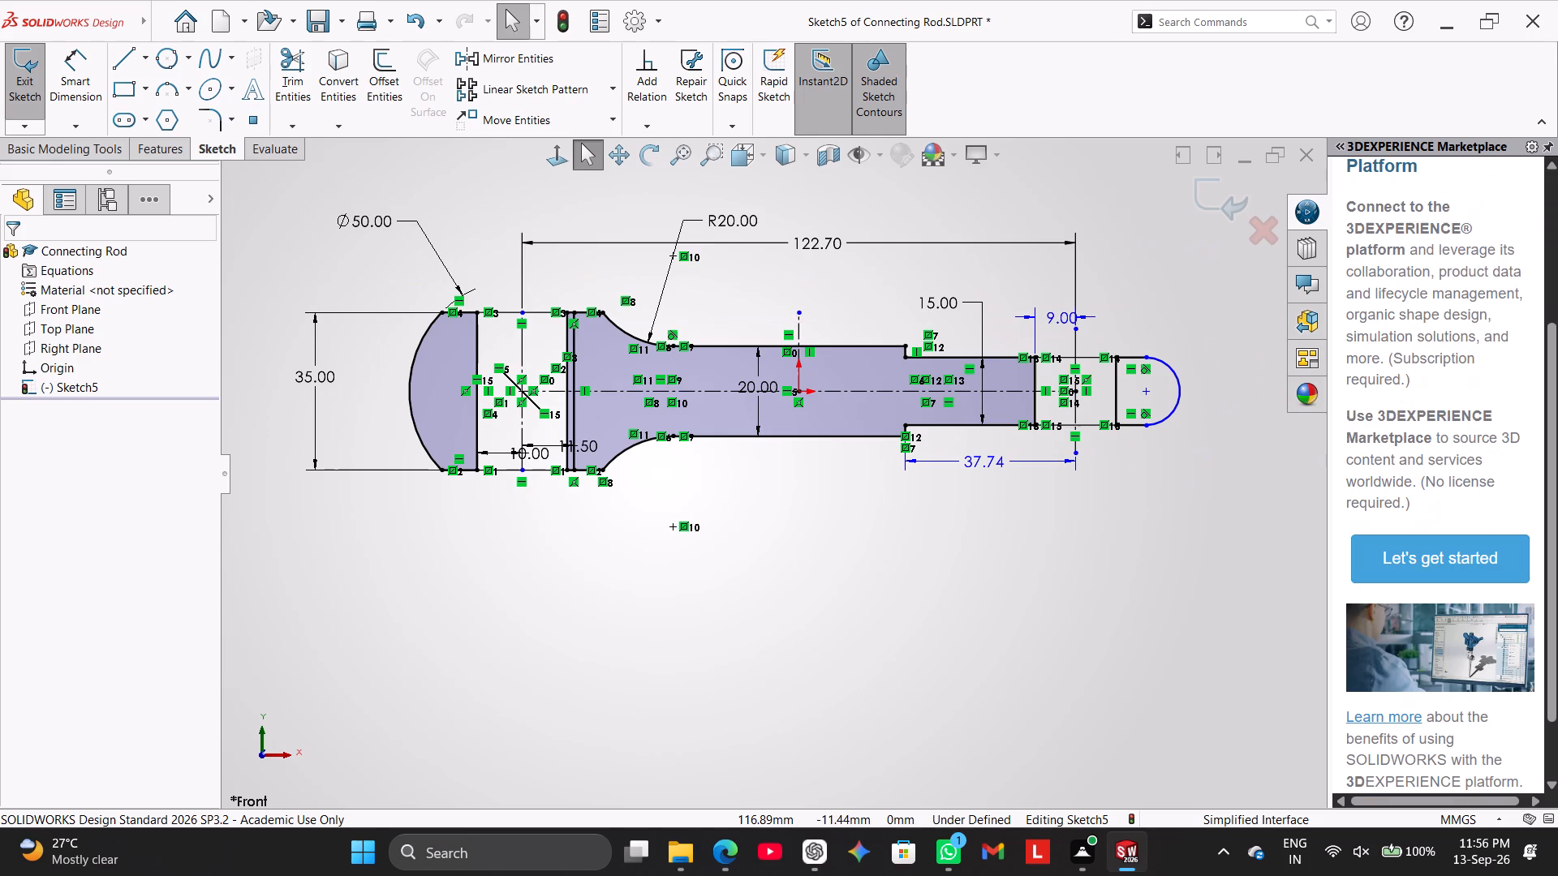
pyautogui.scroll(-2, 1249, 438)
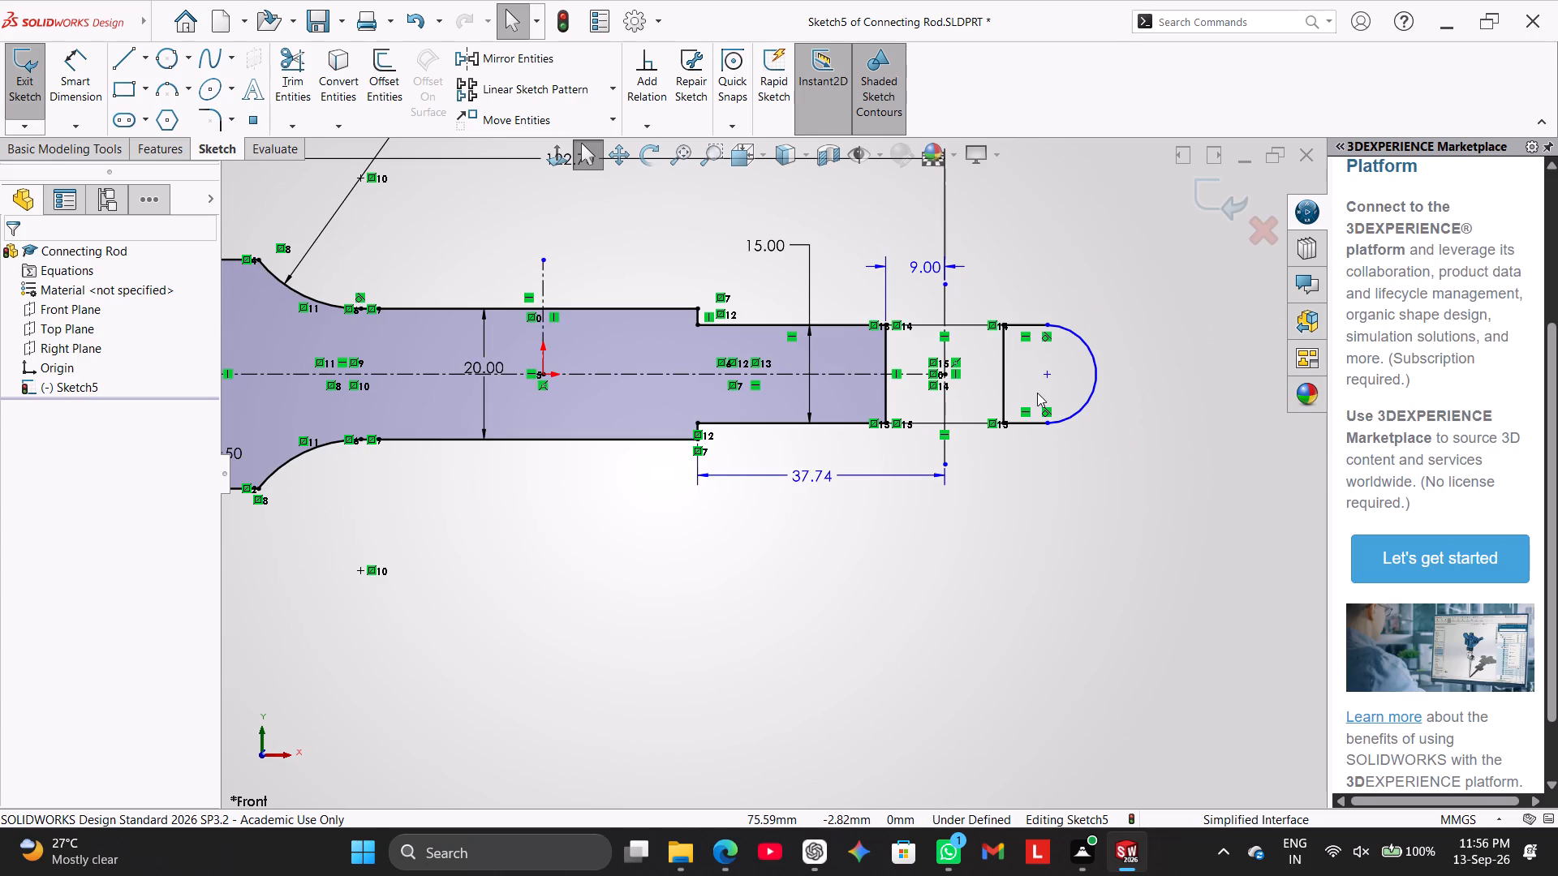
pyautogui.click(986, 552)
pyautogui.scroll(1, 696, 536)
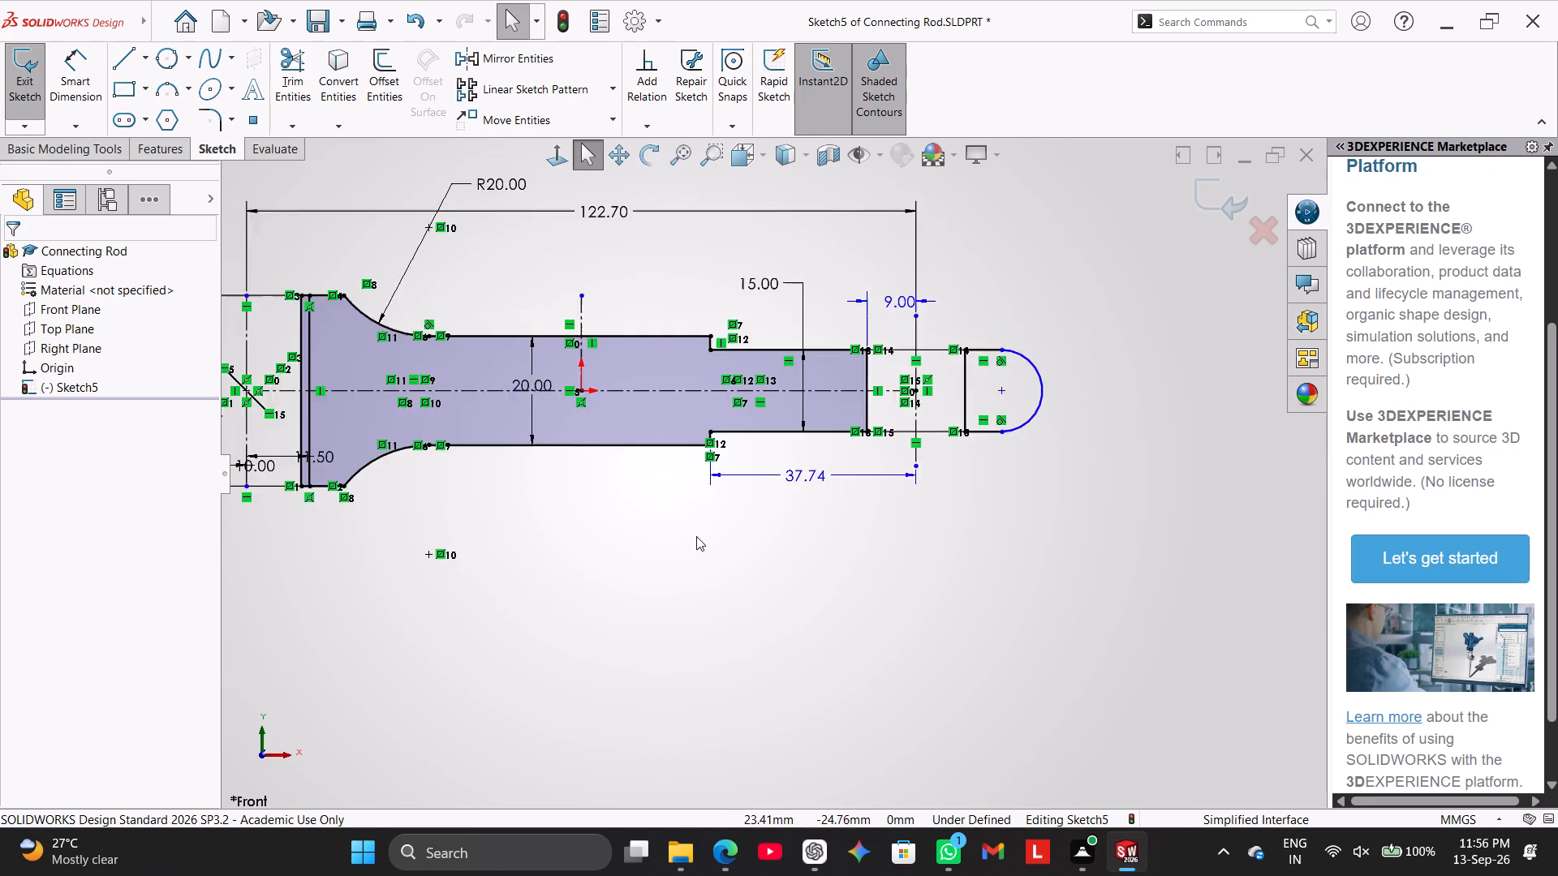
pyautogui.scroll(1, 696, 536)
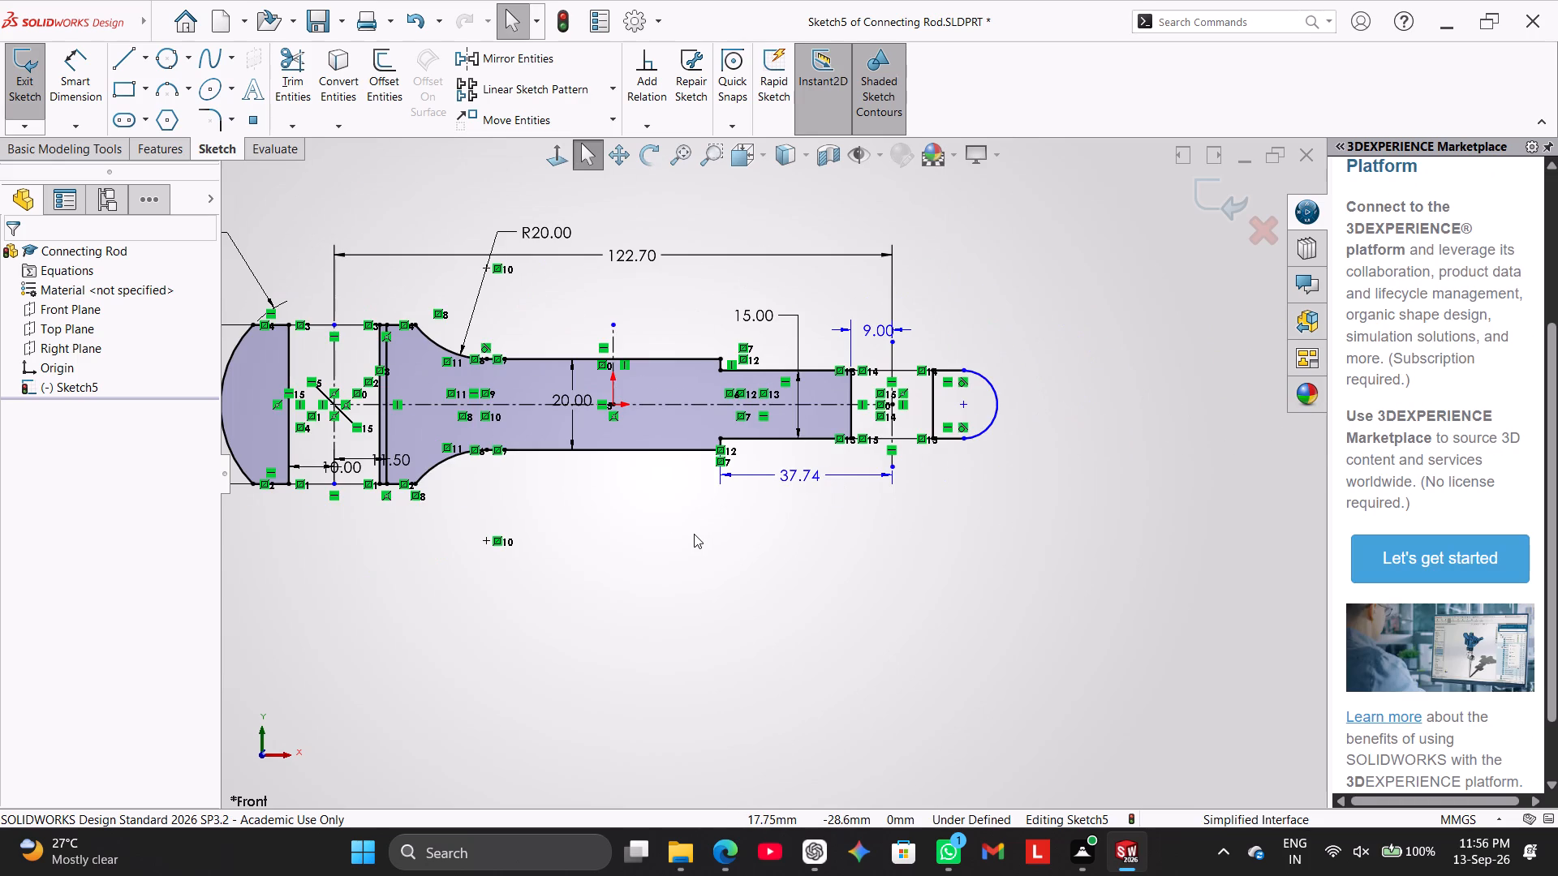
# Undo the moves of the 37.74 mm and 9 mm dimensions and back out of editing Sketch5.
pyautogui.hotkey('ctrl', 'z')
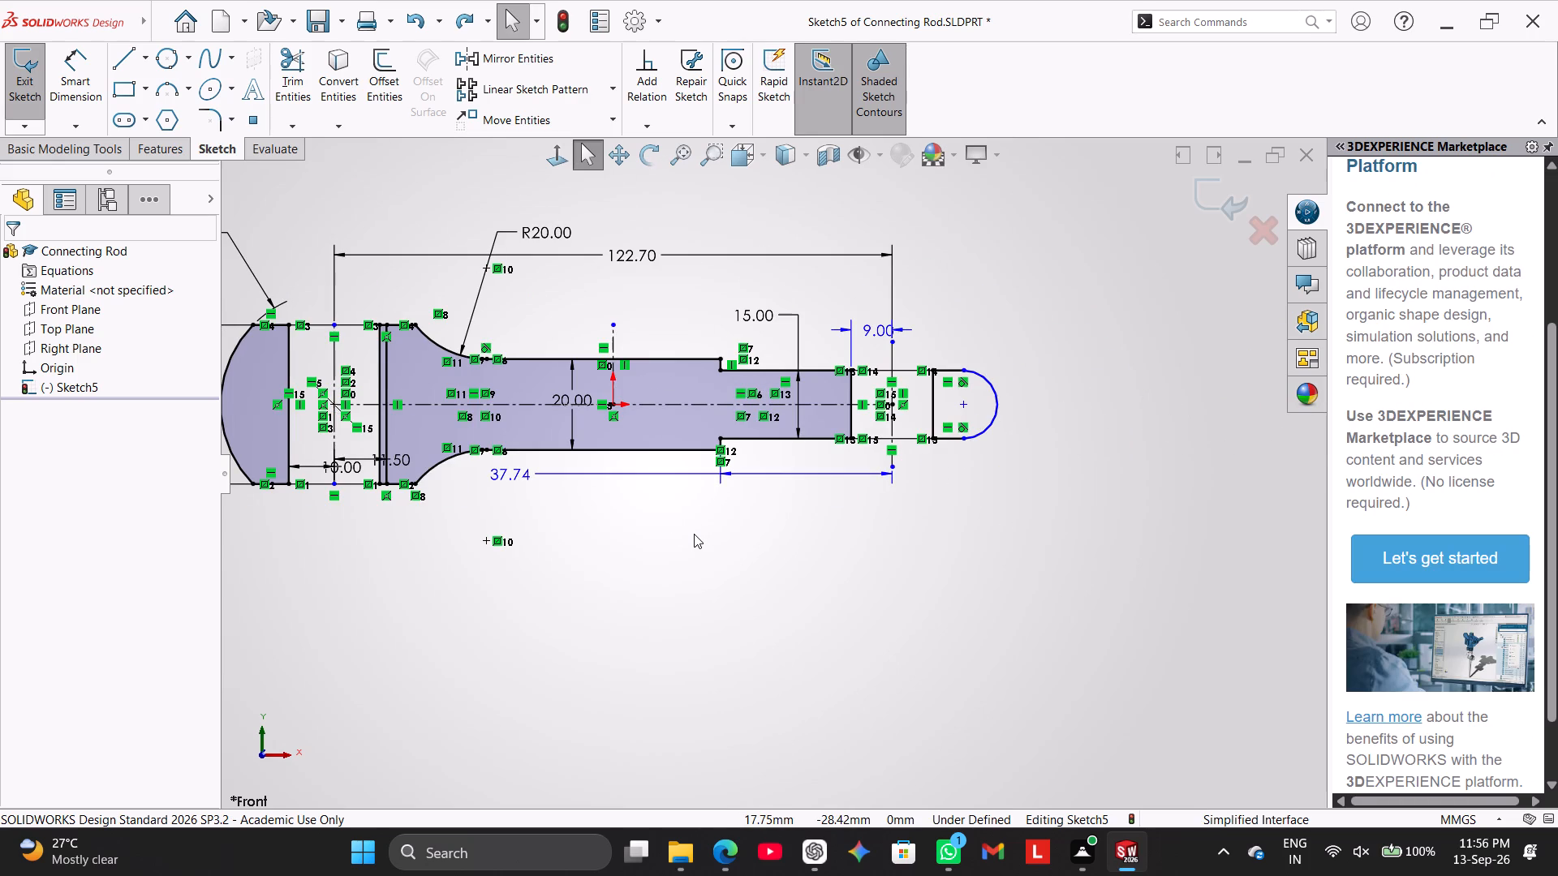
pyautogui.hotkey('ctrl', 'z')
pyautogui.hotkey('ctrl', 'z')
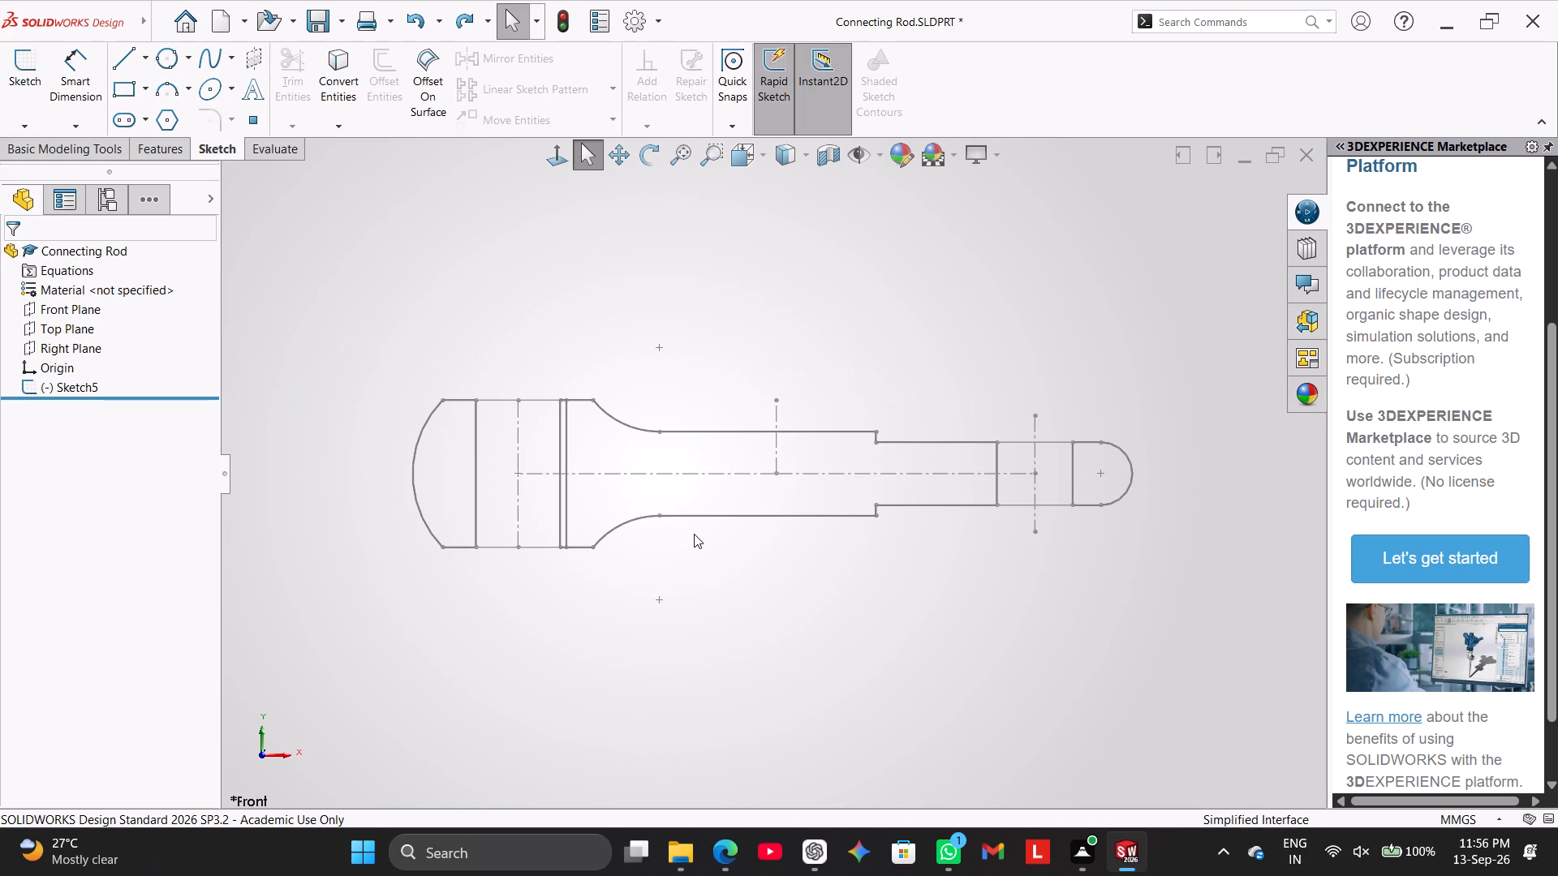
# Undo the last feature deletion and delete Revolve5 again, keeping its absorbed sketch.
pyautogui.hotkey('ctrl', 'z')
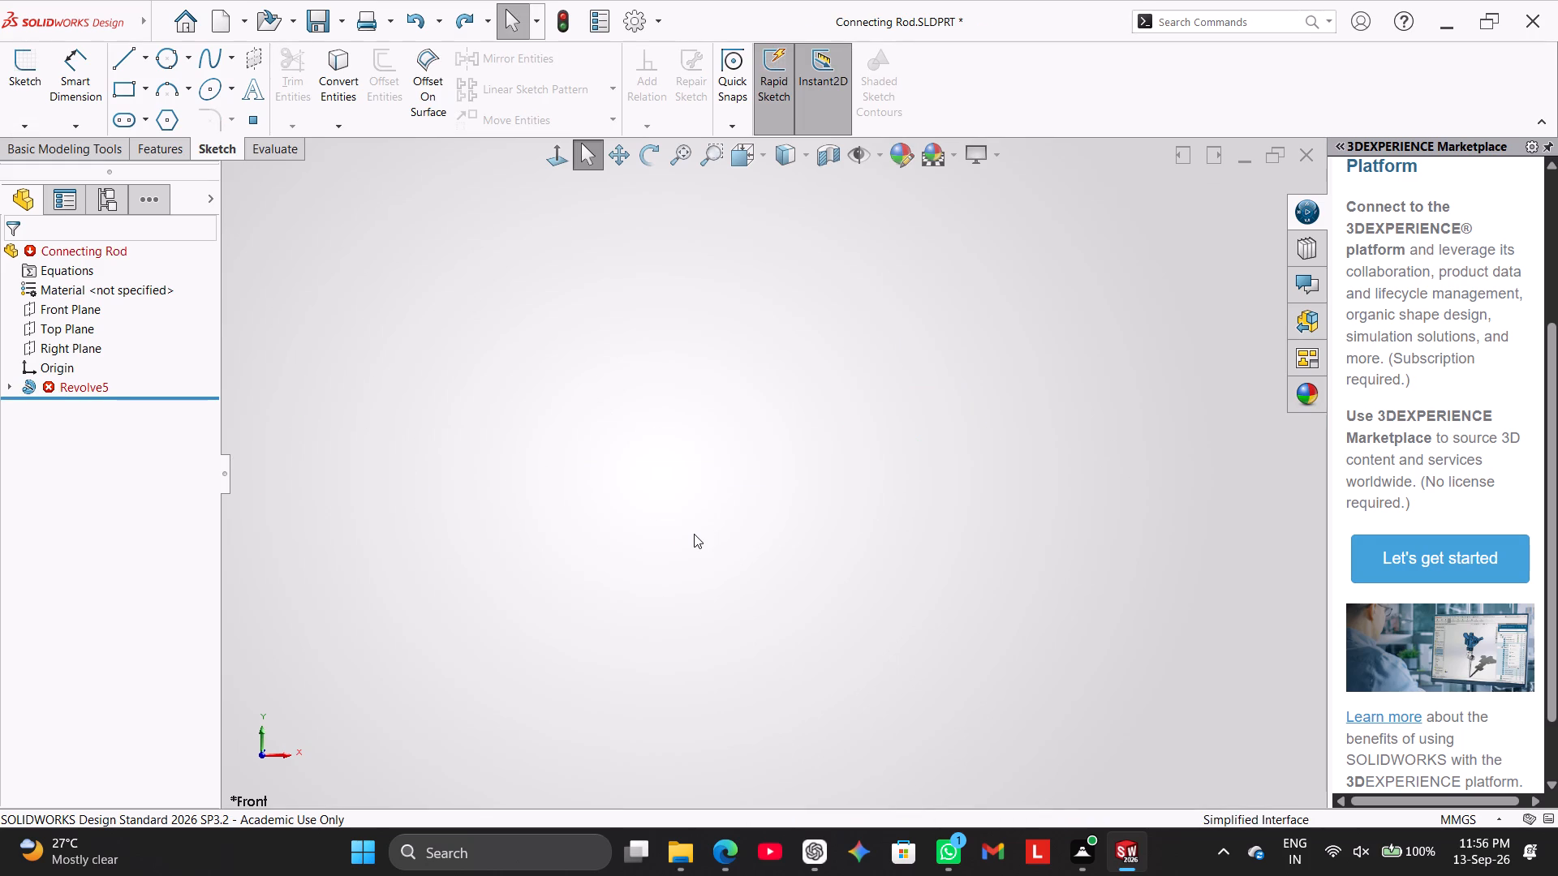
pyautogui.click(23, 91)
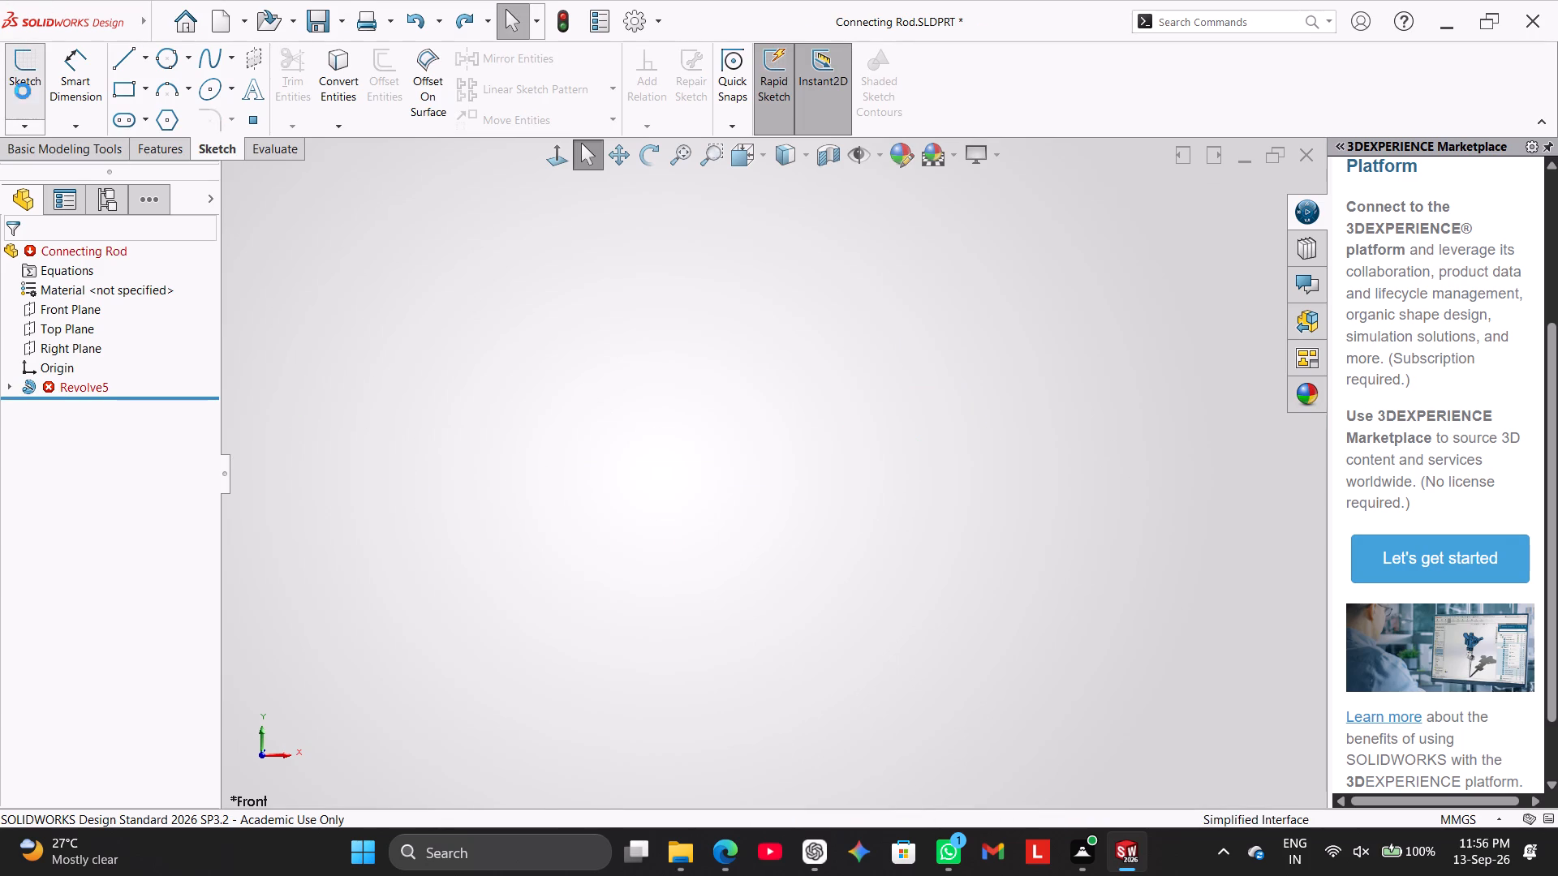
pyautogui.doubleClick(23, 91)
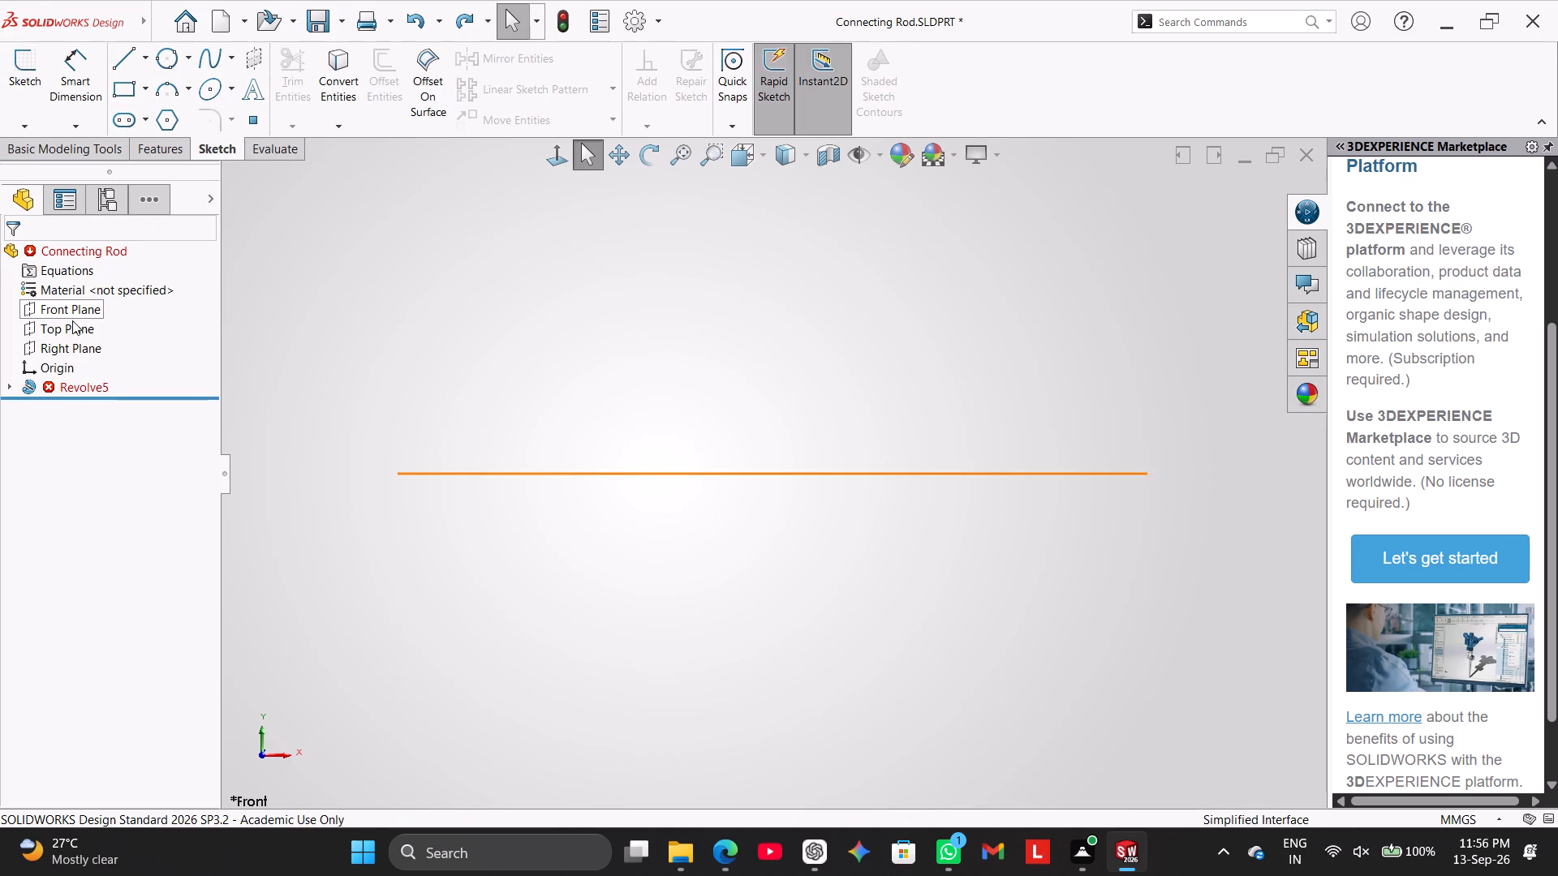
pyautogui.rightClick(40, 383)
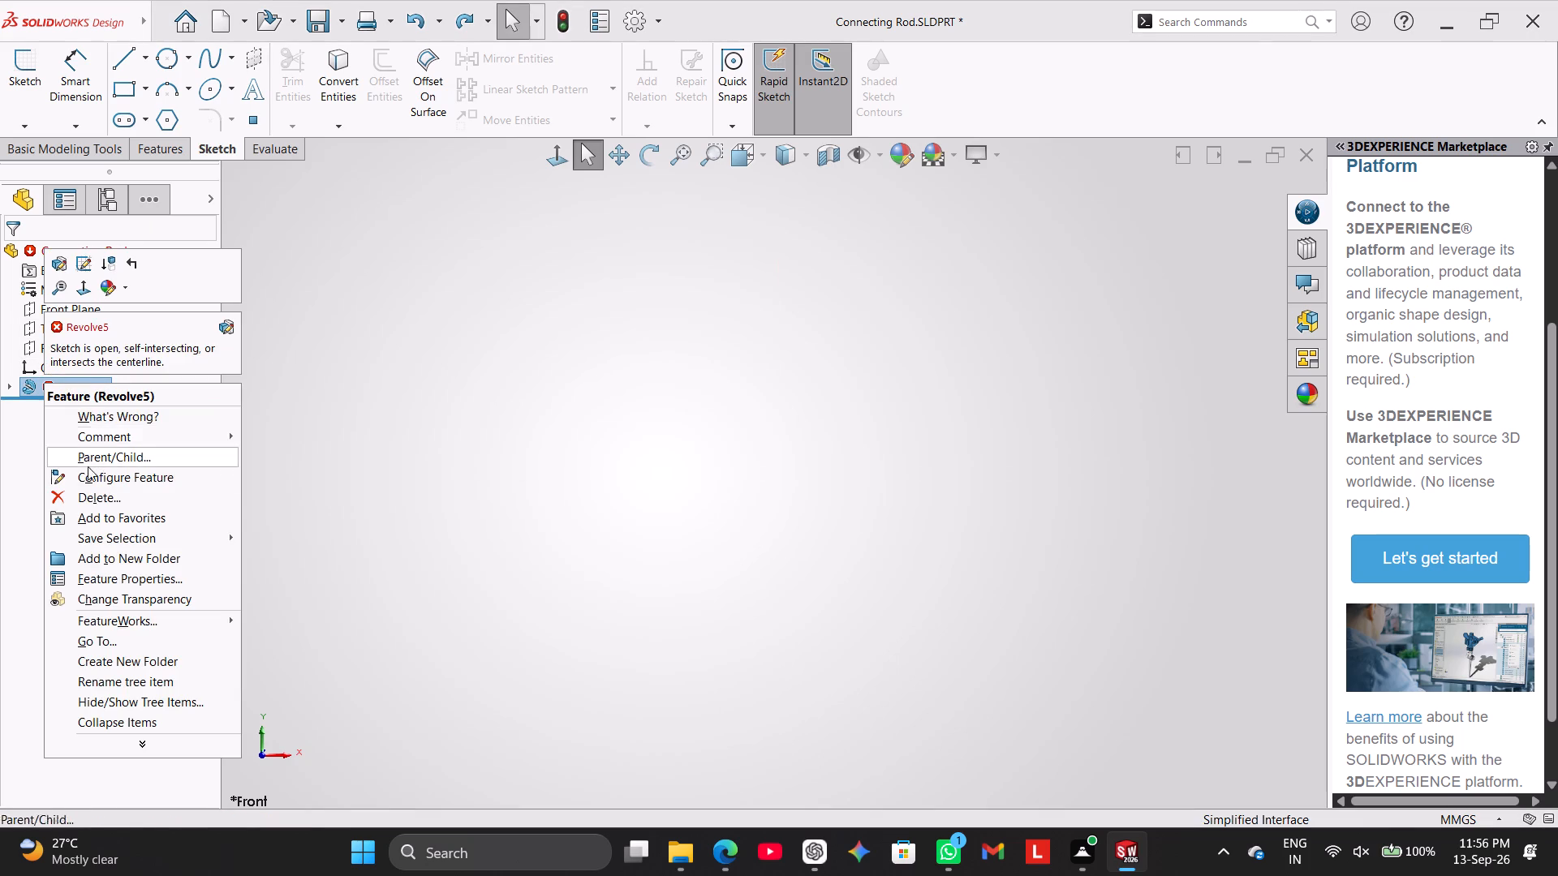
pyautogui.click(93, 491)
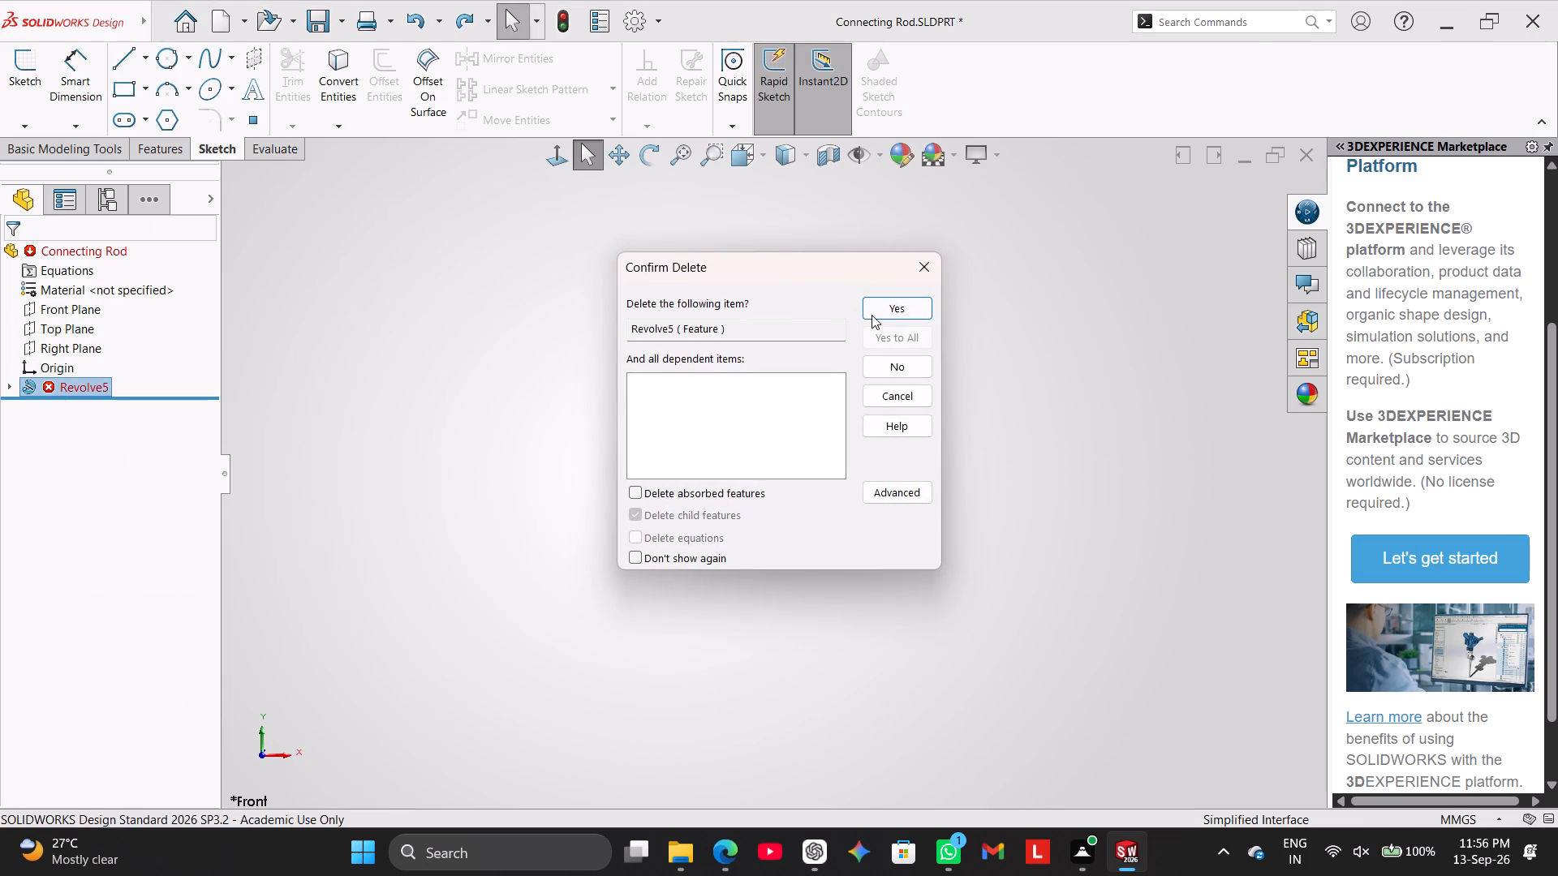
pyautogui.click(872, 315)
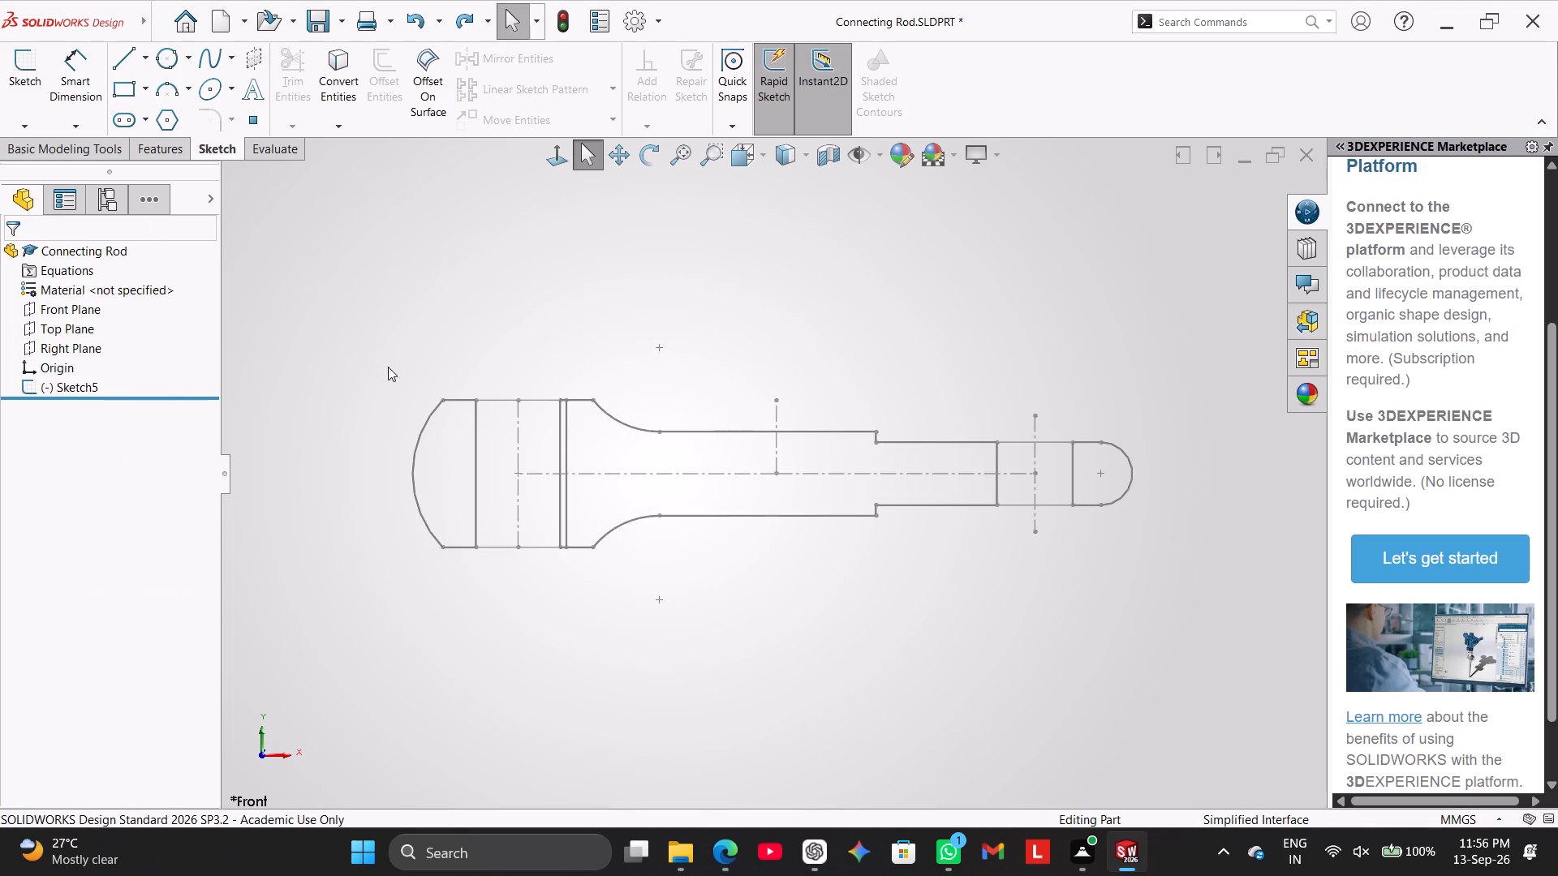
# Open the connecting rod profile Sketch5 for editing.
pyautogui.doubleClick(625, 422)
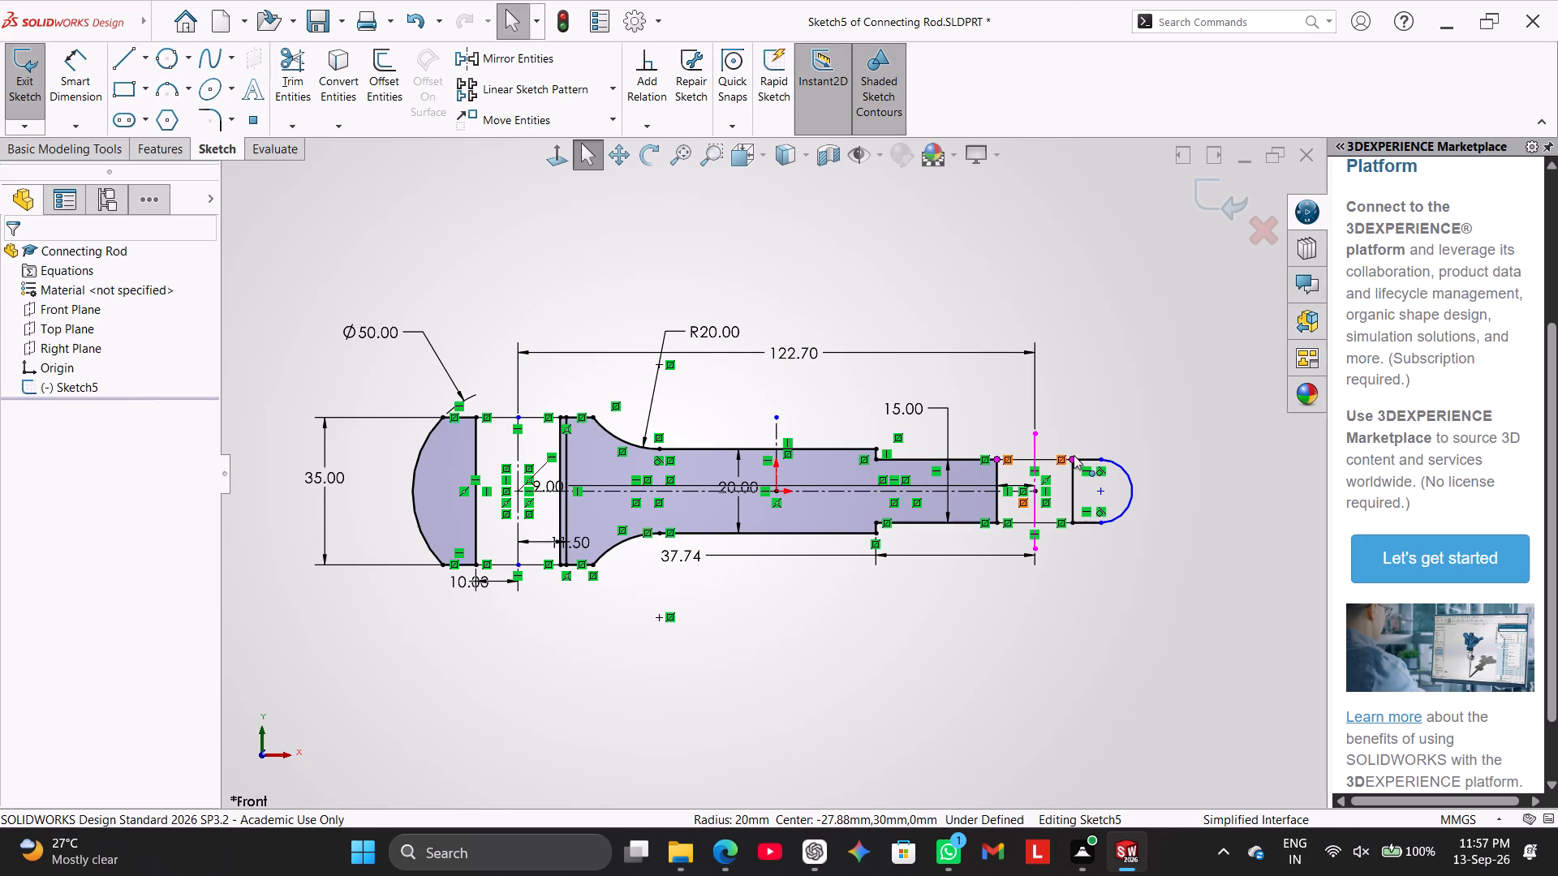
pyautogui.scroll(-2, 1110, 434)
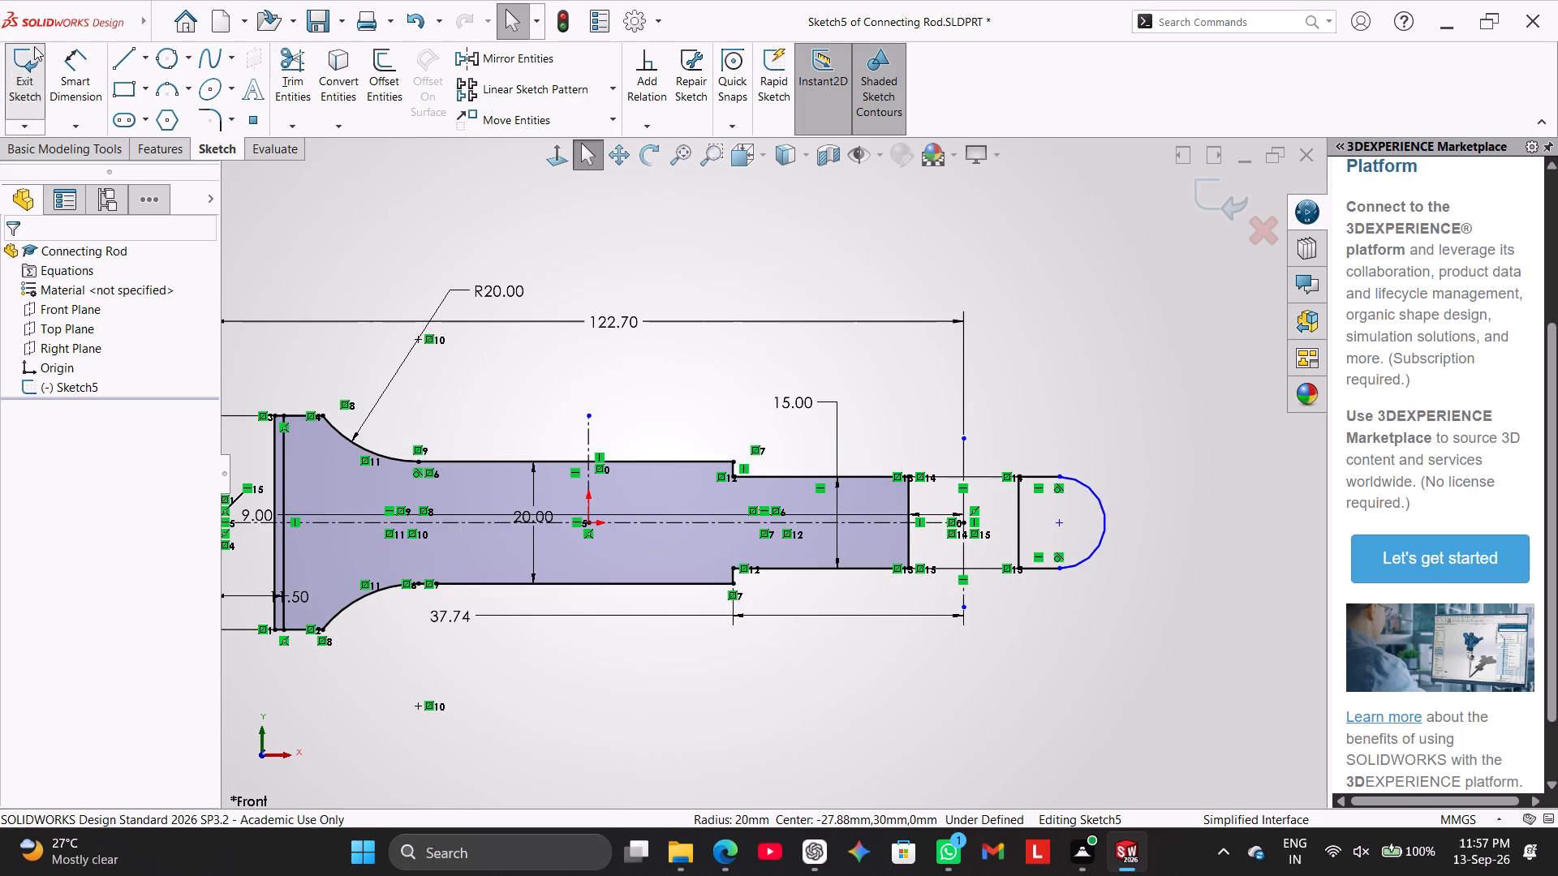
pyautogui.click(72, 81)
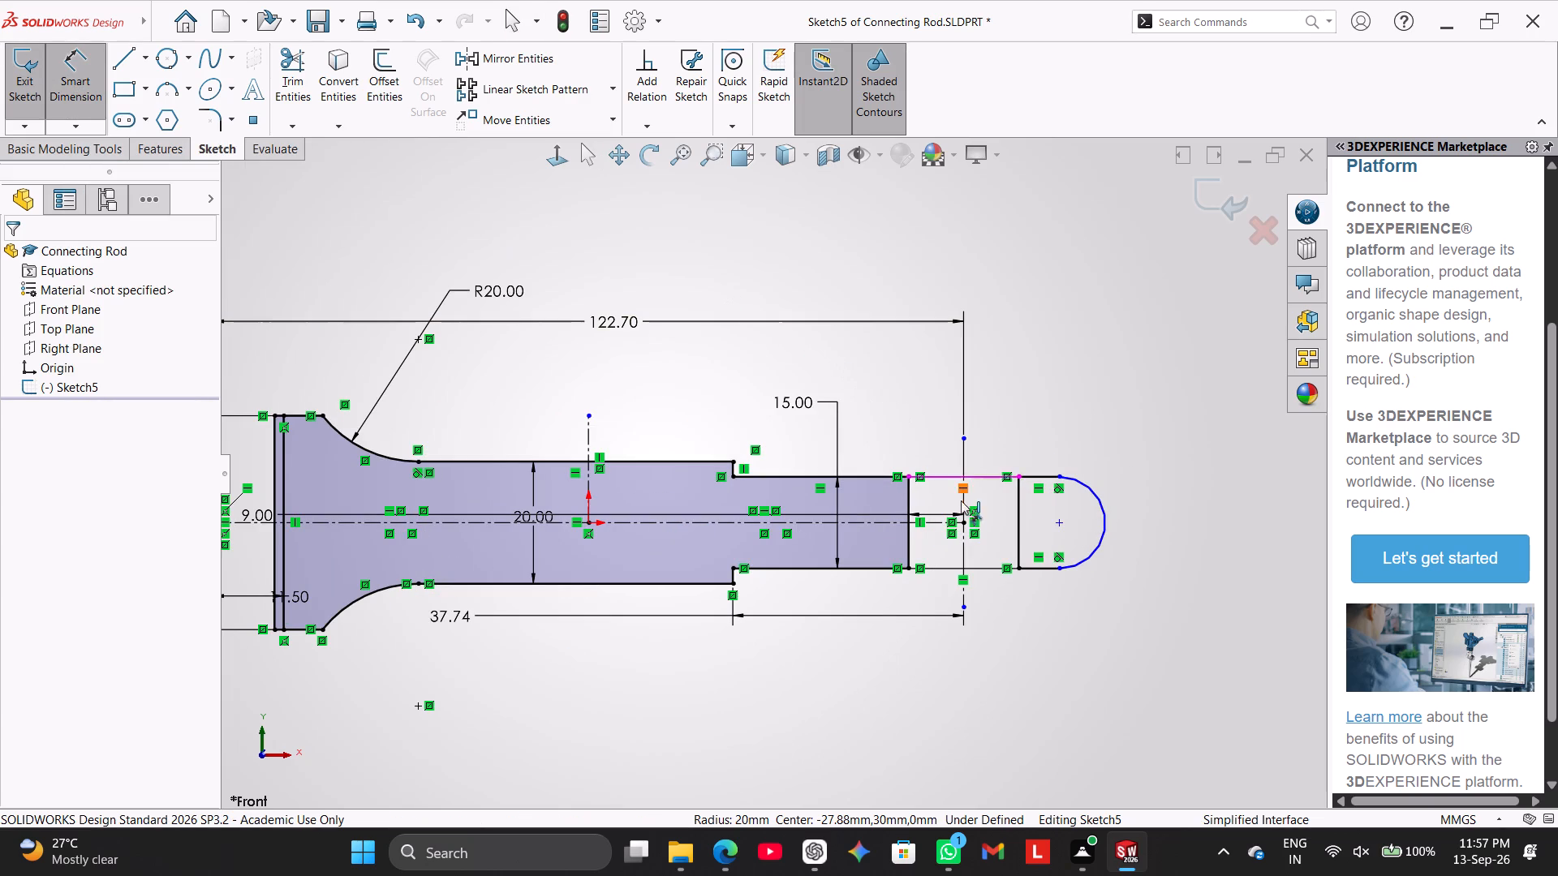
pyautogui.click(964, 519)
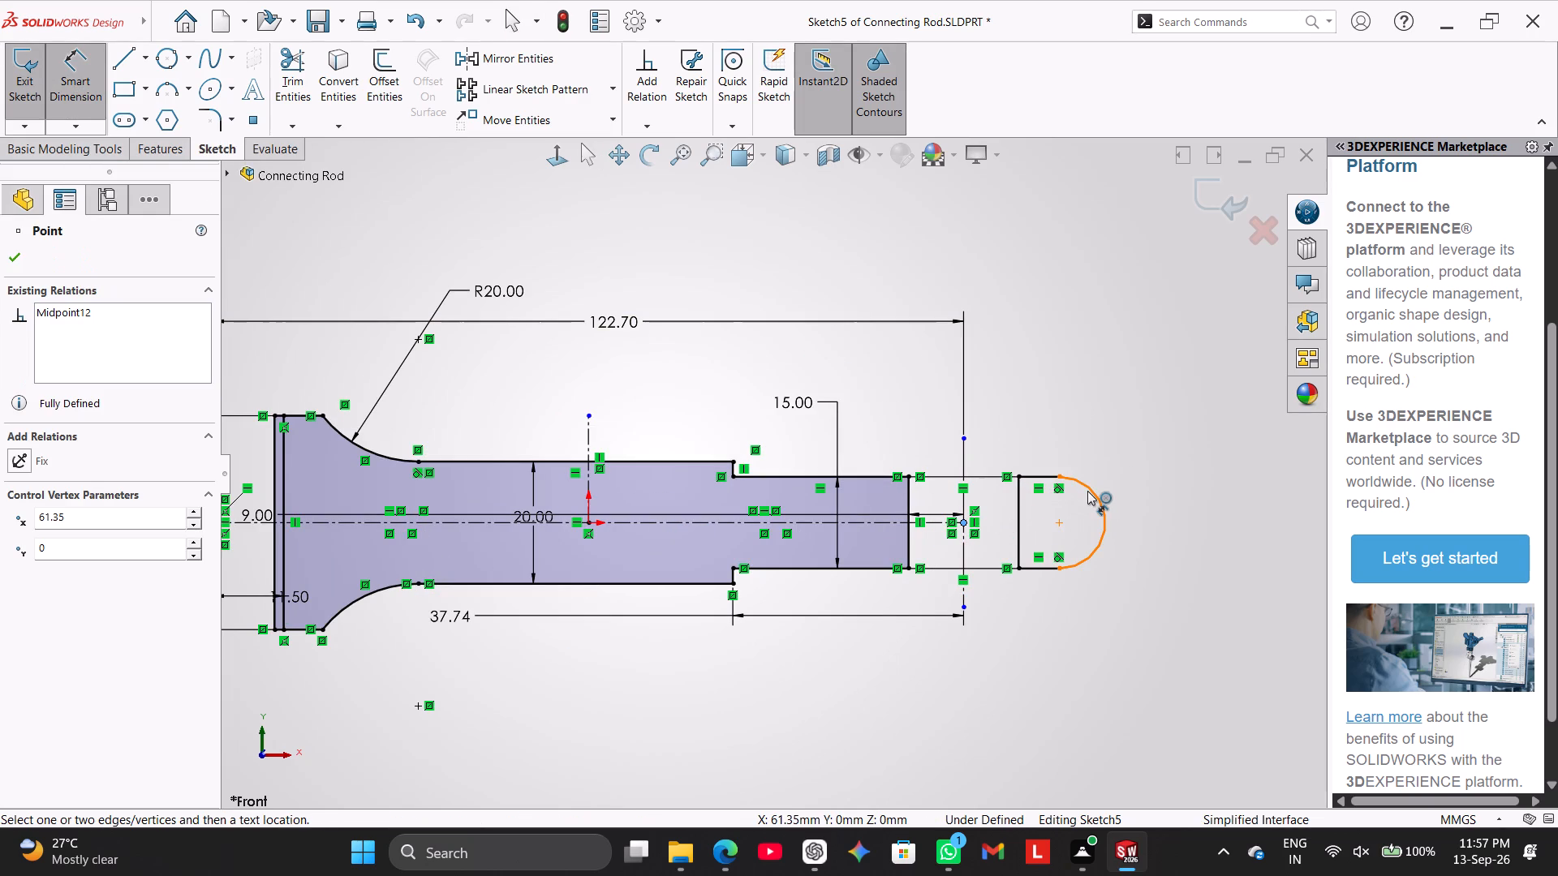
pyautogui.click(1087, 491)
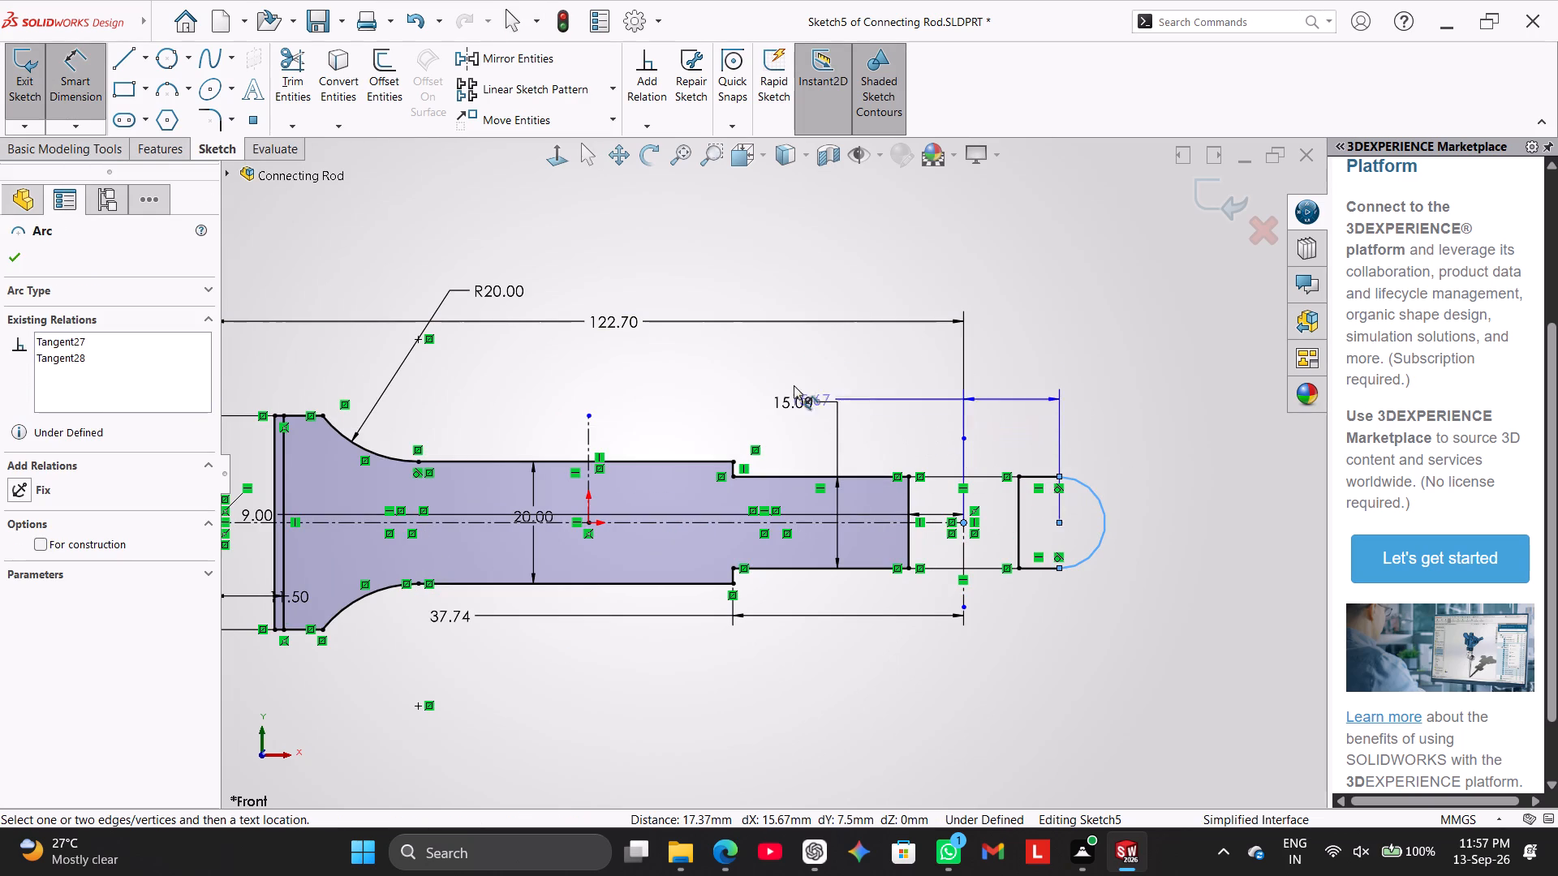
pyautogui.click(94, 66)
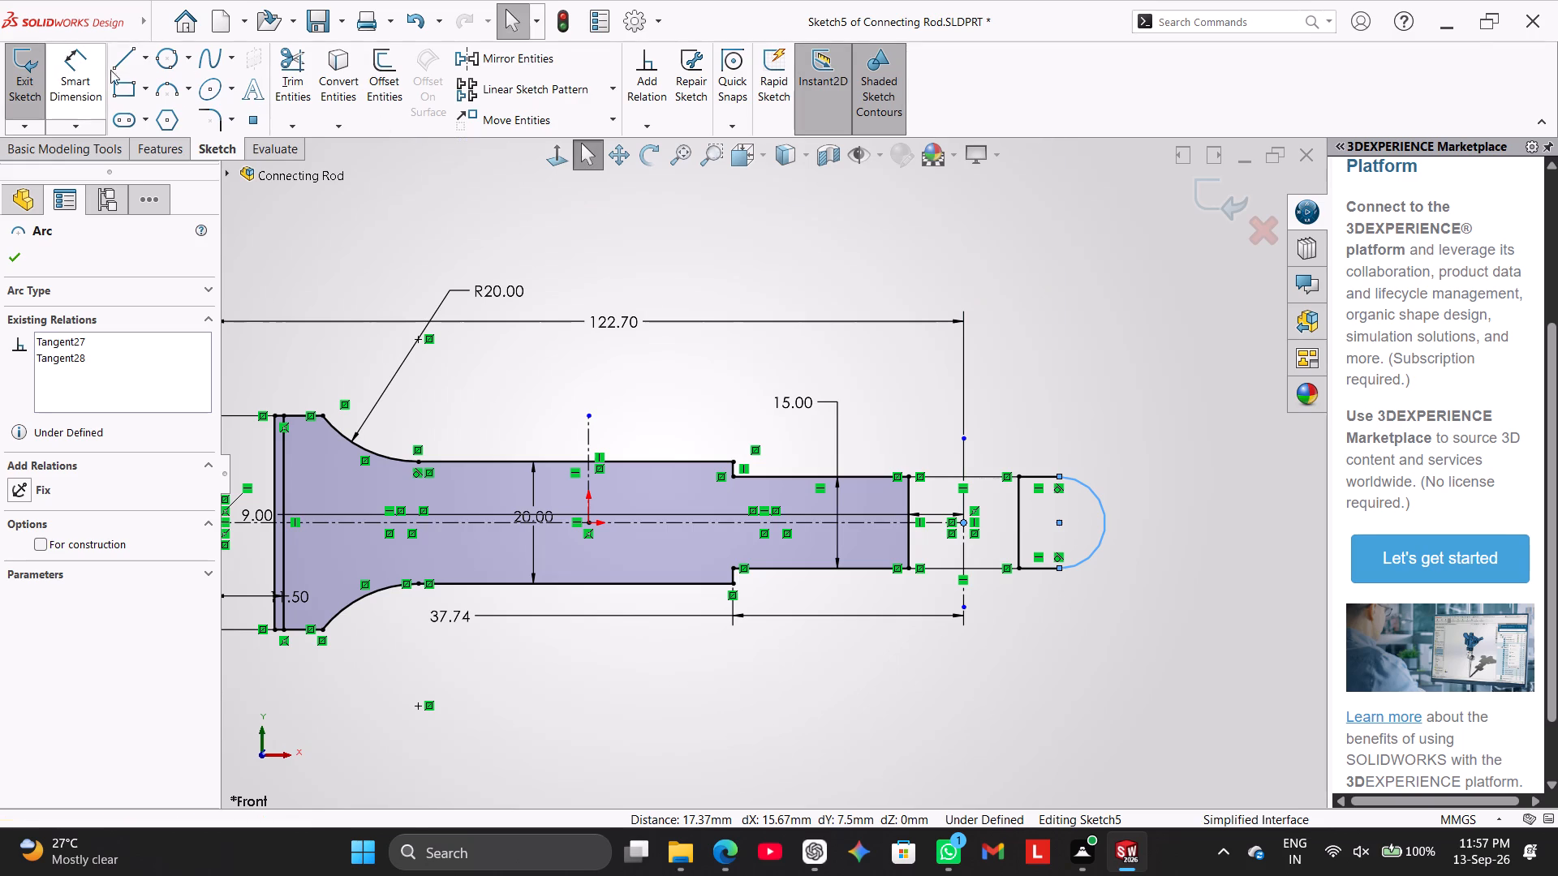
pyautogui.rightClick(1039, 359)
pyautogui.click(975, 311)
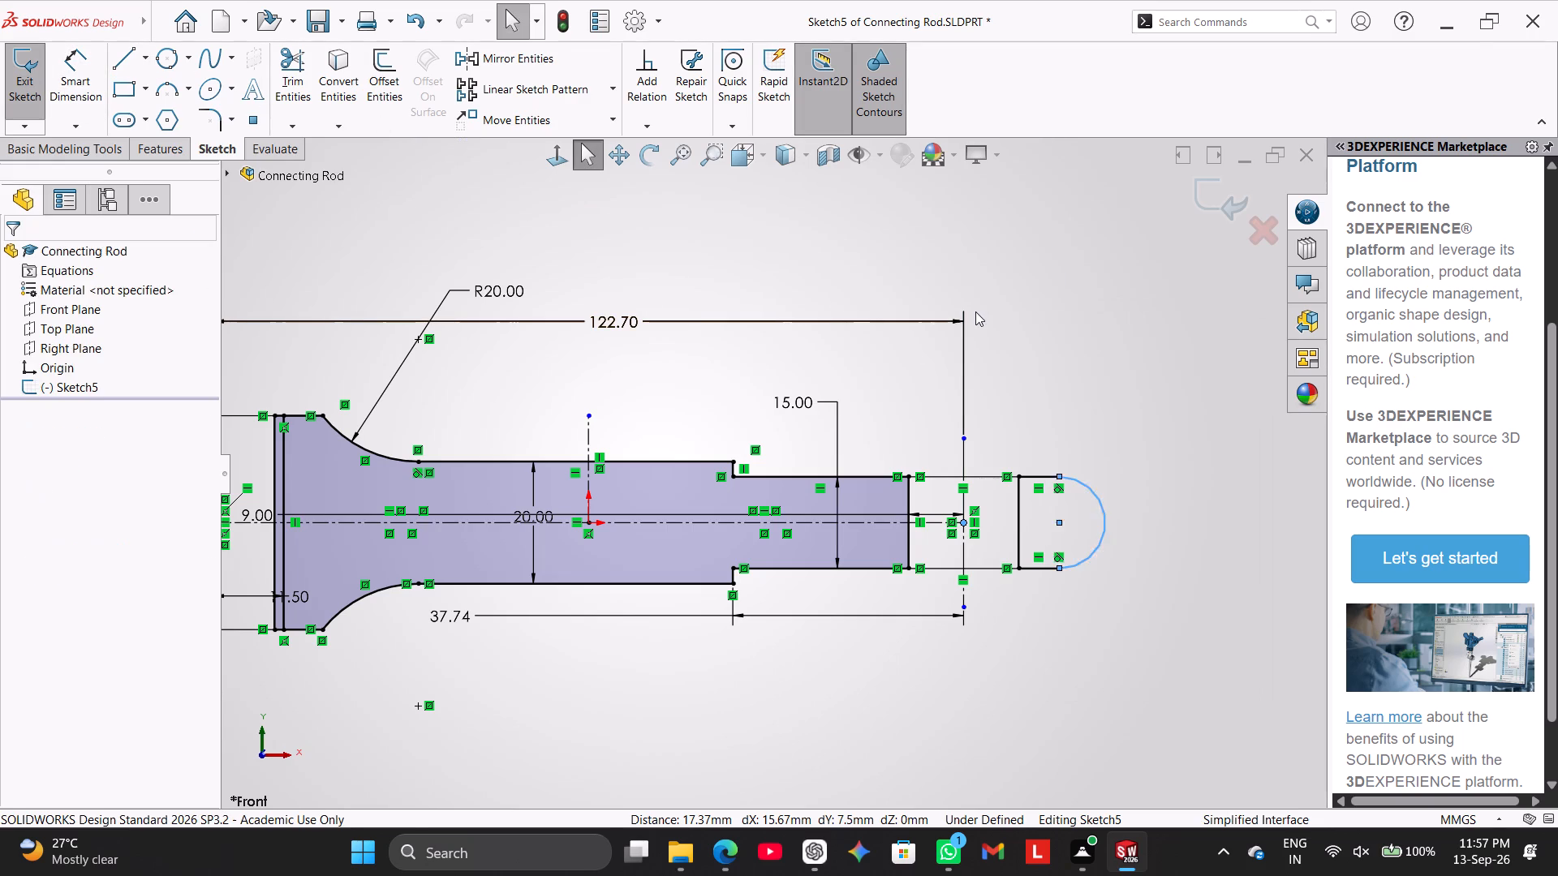
# Sketch a circle about 46 mm in diameter centred on the small end's centerline intersection, reaching the tip of the rounded end.
pyautogui.moveTo(348, 230); pyautogui.dragTo(400, 44, button='right')
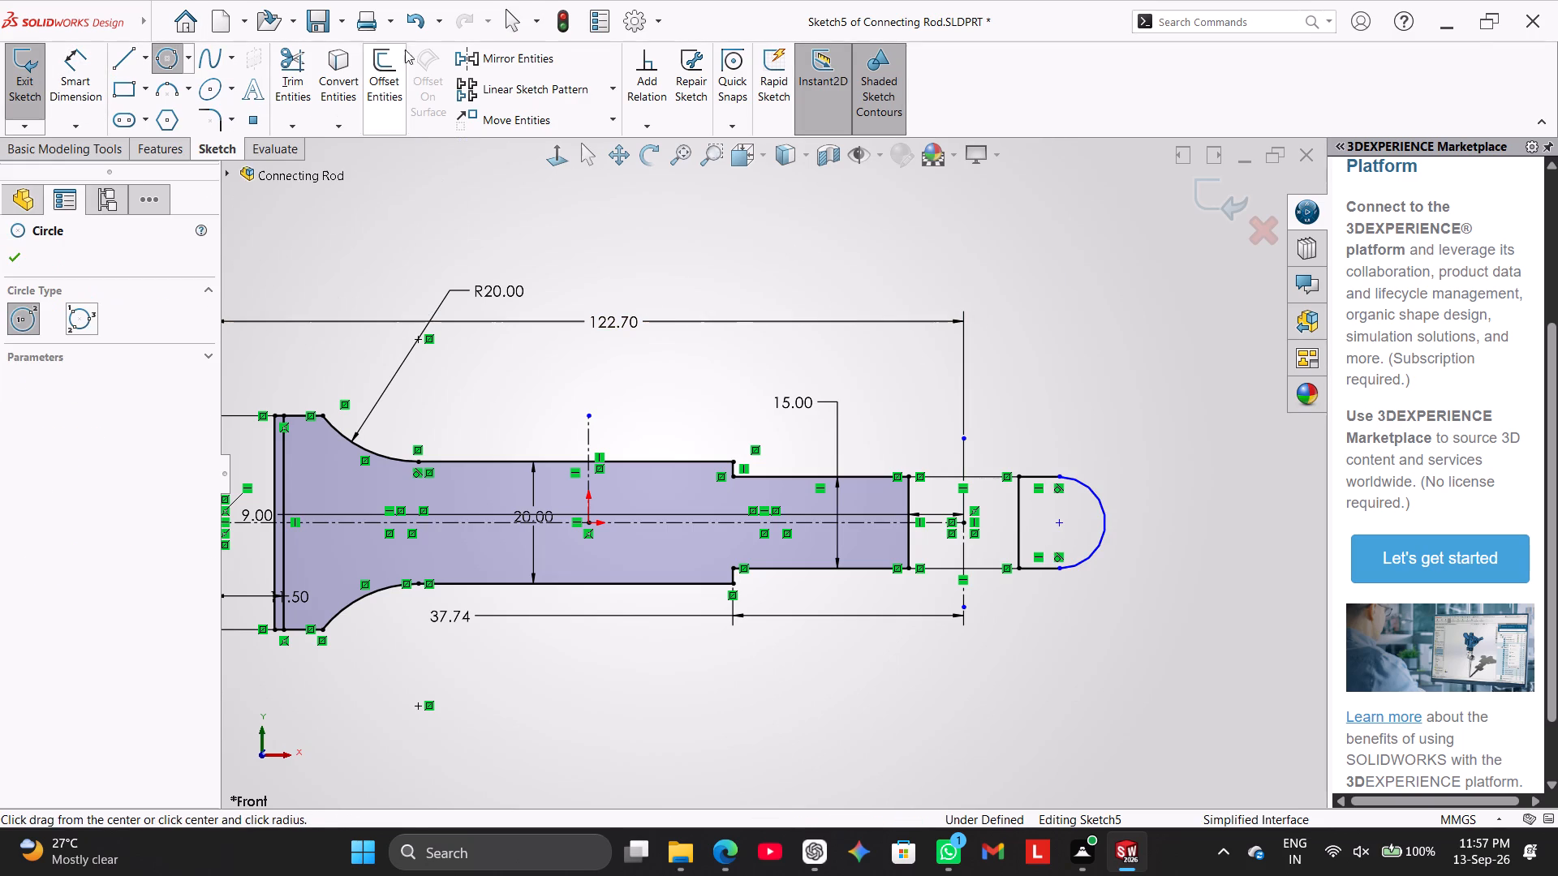
pyautogui.click(962, 520)
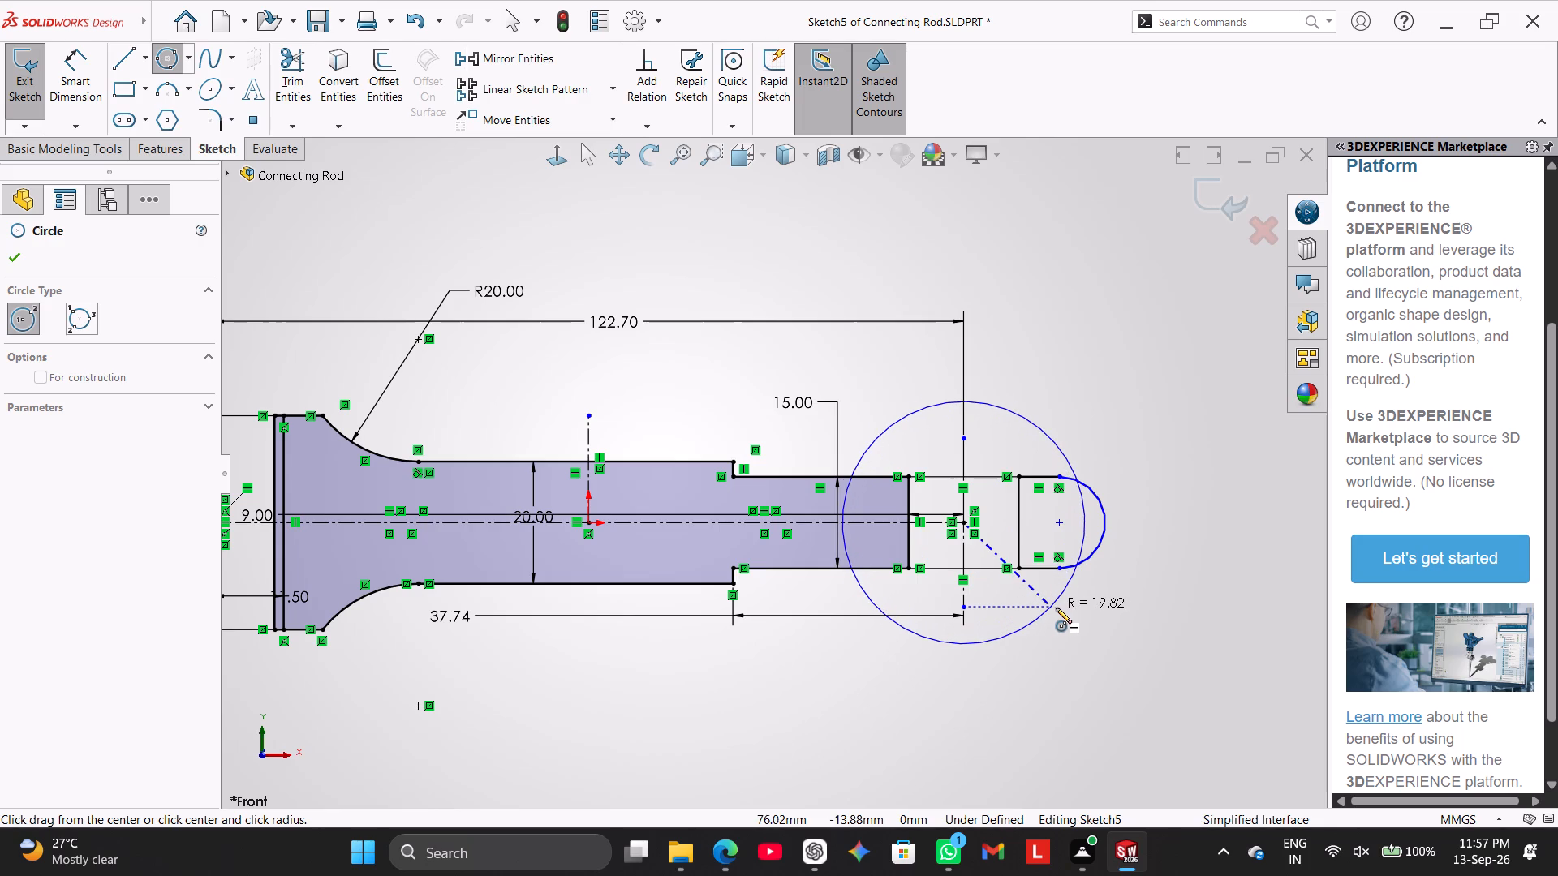
pyautogui.click(1065, 620)
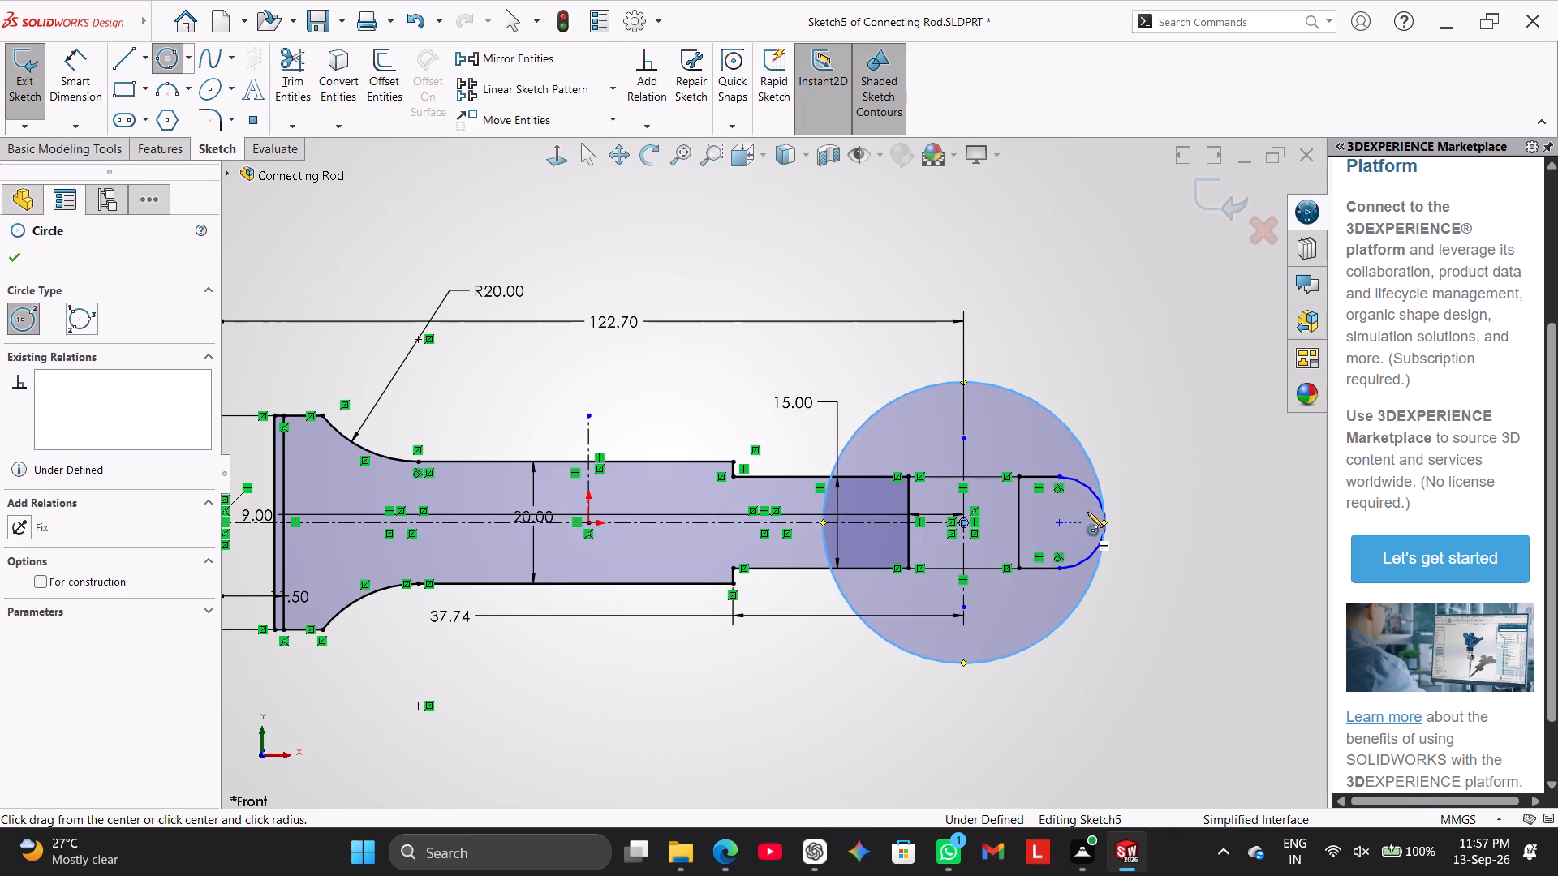
pyautogui.rightClick(1098, 394)
pyautogui.click(1129, 403)
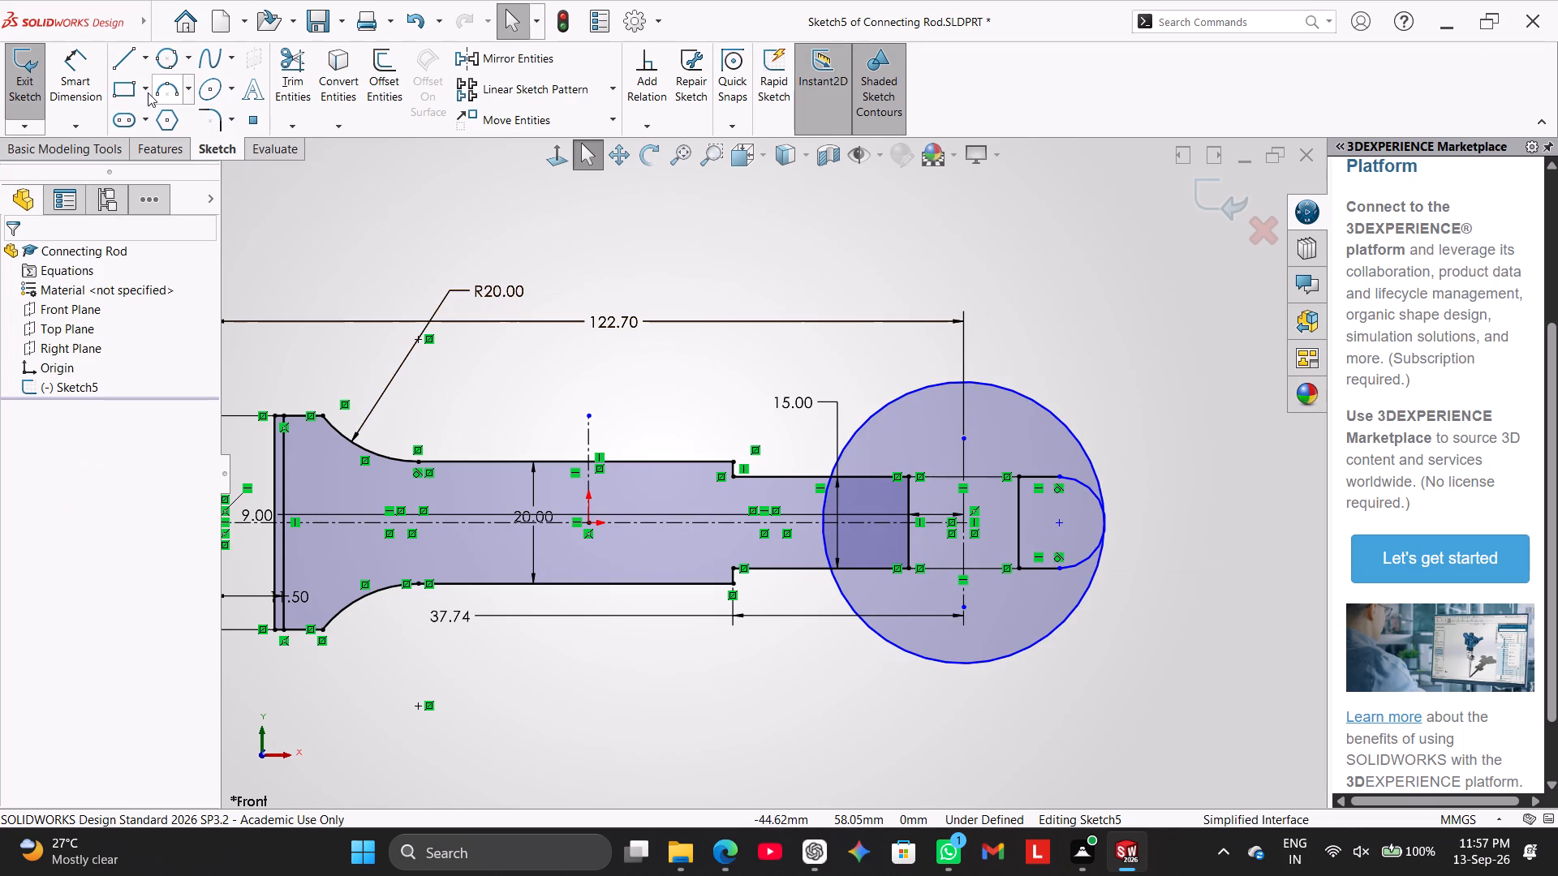
# Dimension the new circle around the small end with a diameter of 35 mm.
pyautogui.click(95, 69)
pyautogui.click(1025, 392)
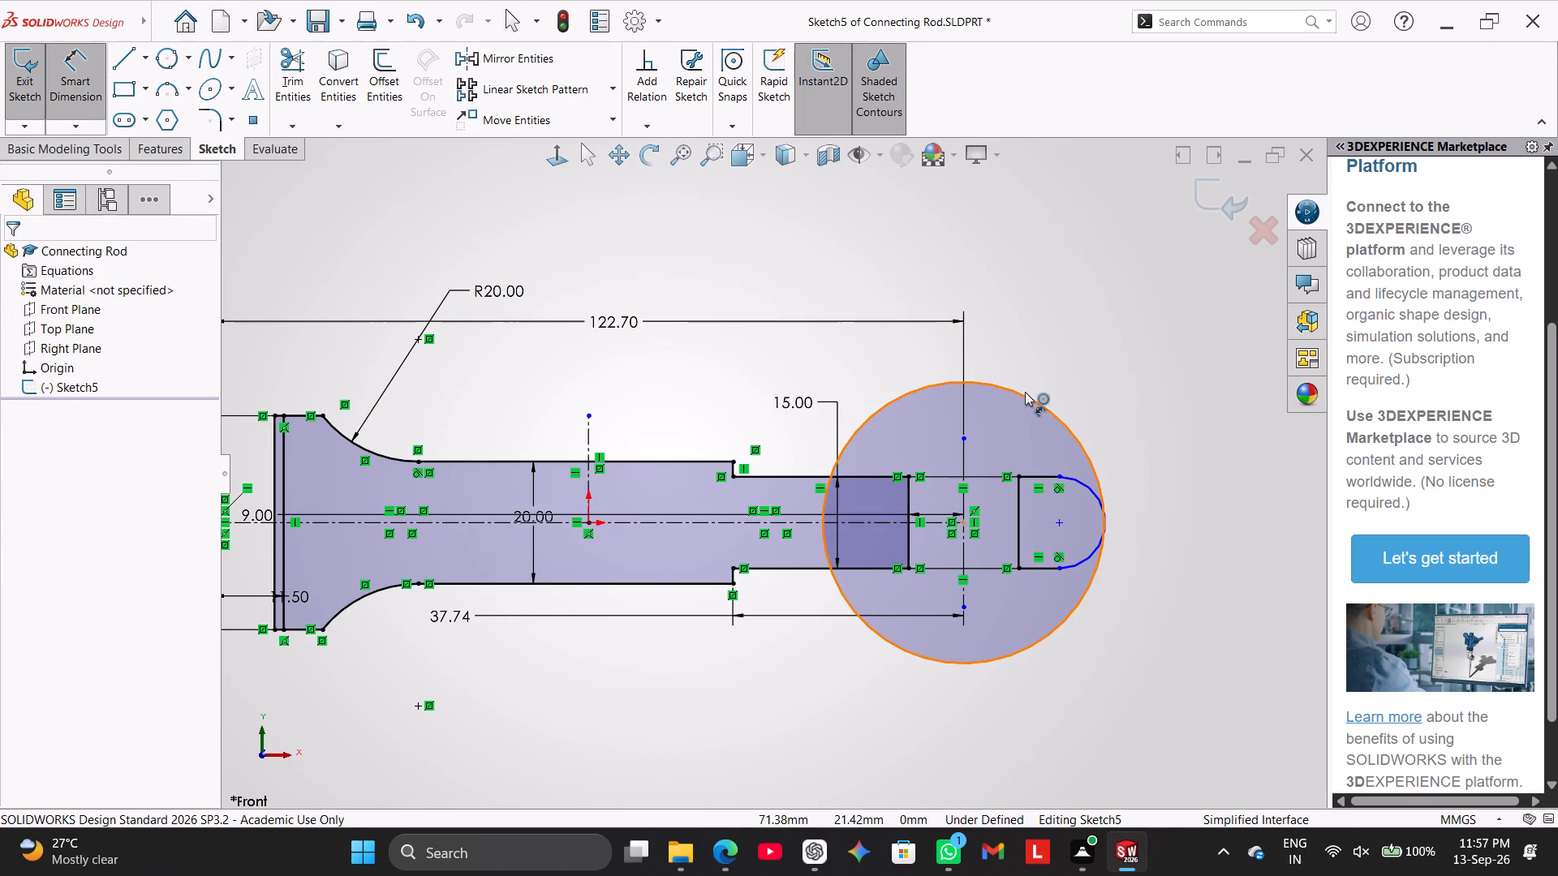
pyautogui.click(1143, 304)
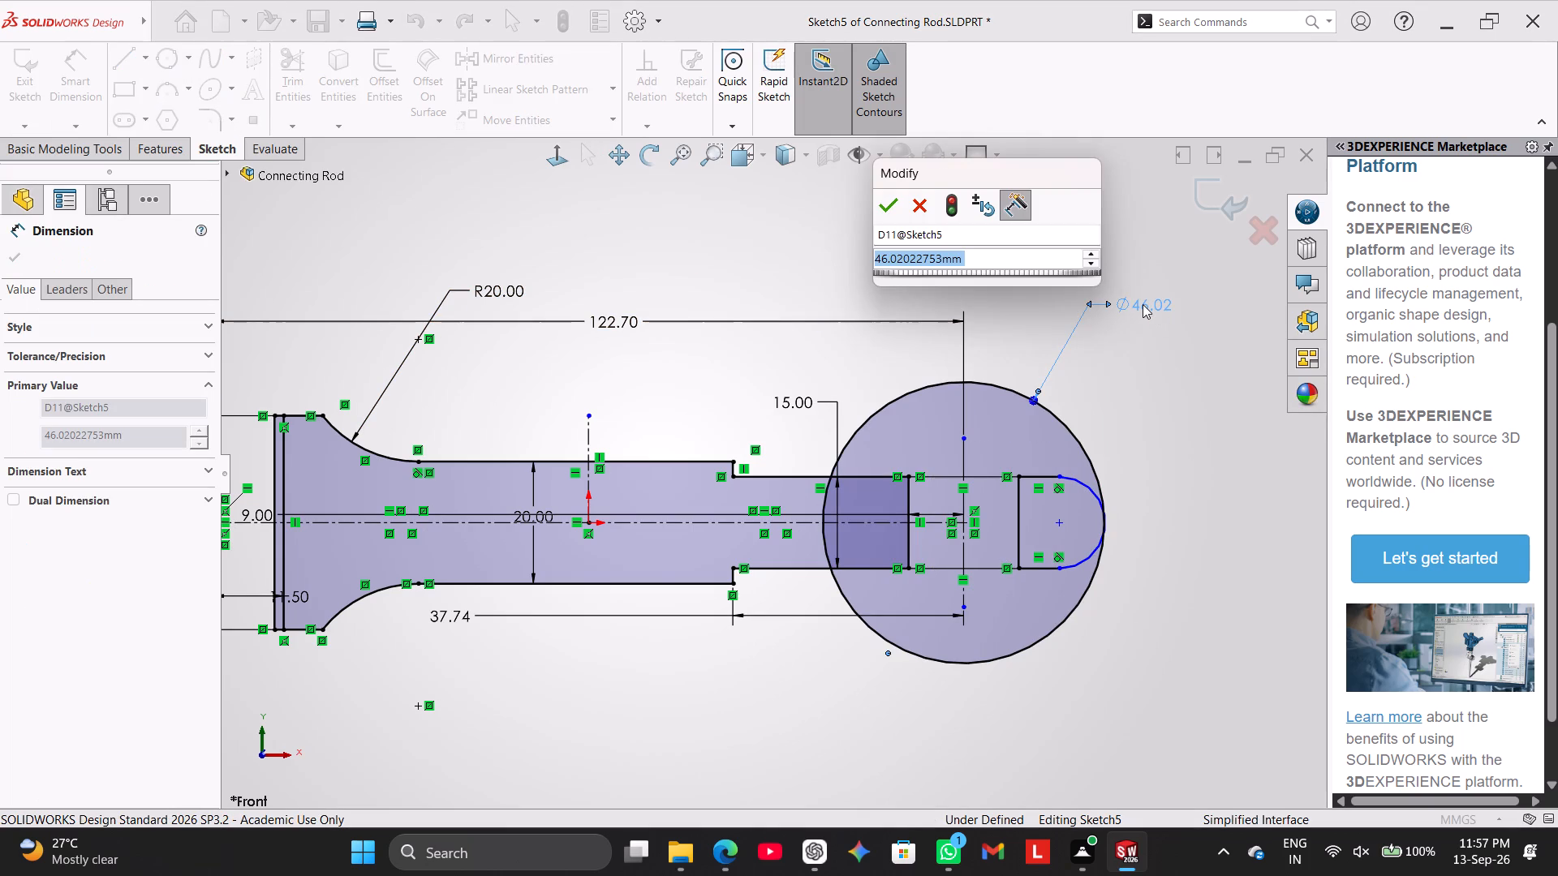
pyautogui.write('35')
pyautogui.press('Return')
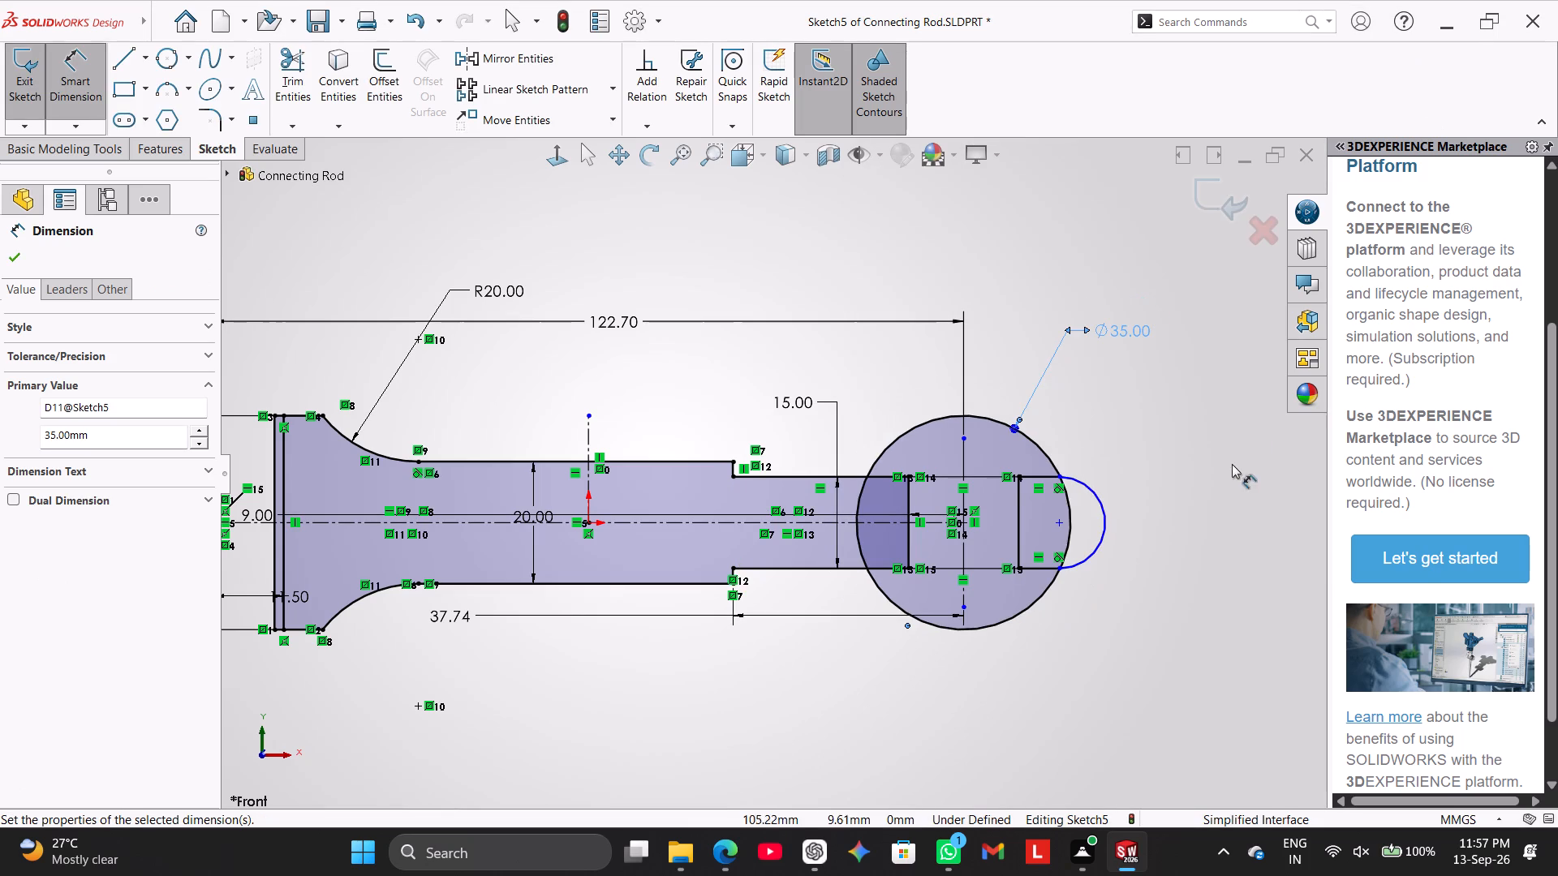
pyautogui.rightClick(1216, 458)
pyautogui.click(1302, 506)
# Trim away the old semicircular arc that closes the outer tip of the small end.
pyautogui.scroll(-3, 1225, 438)
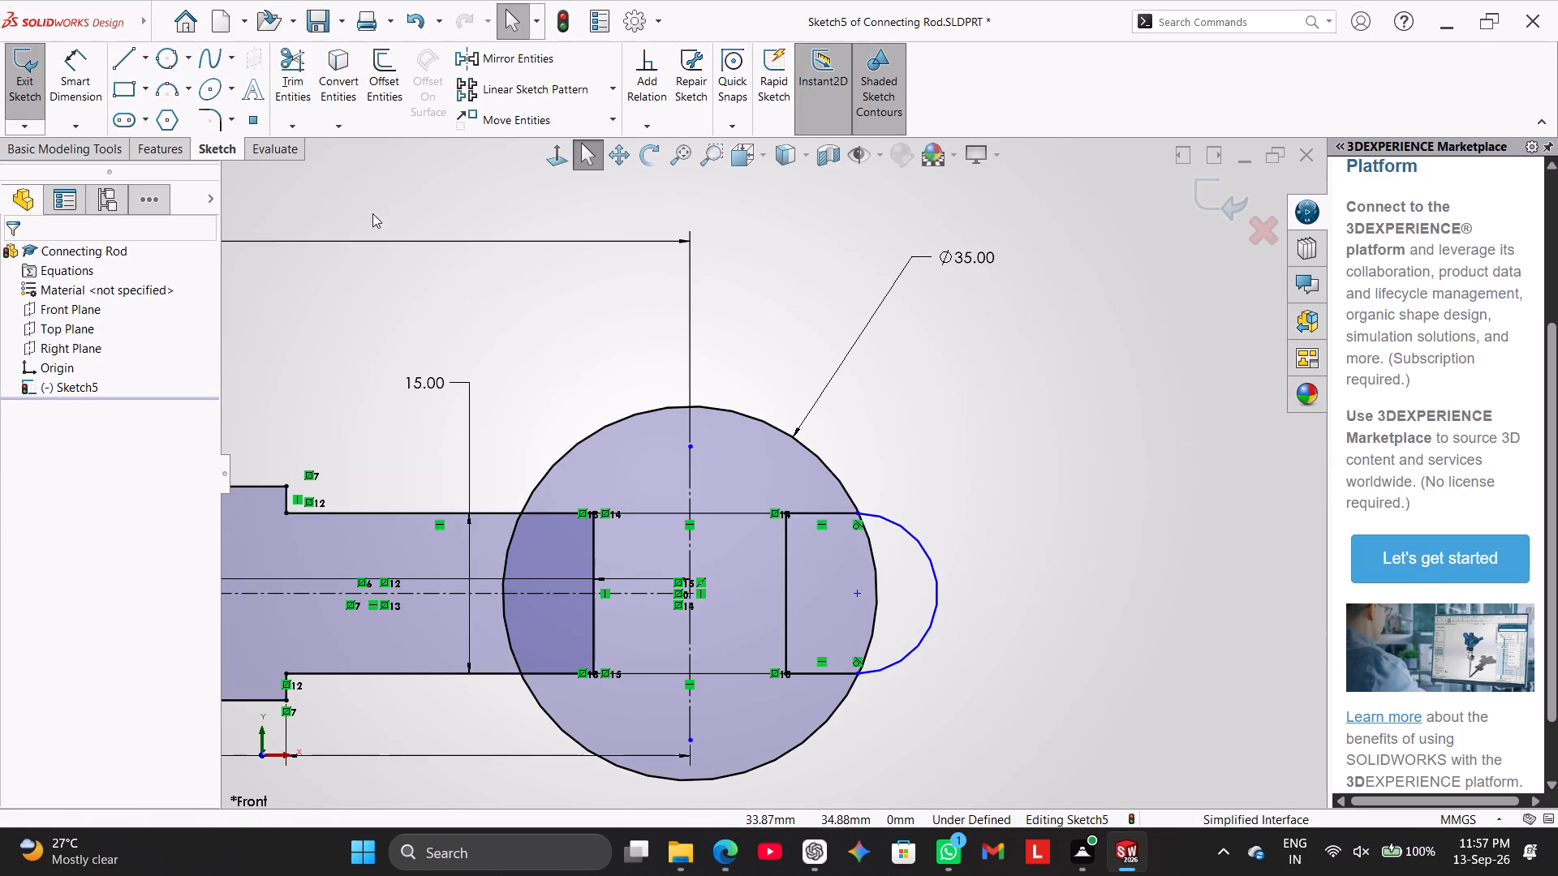
pyautogui.click(286, 75)
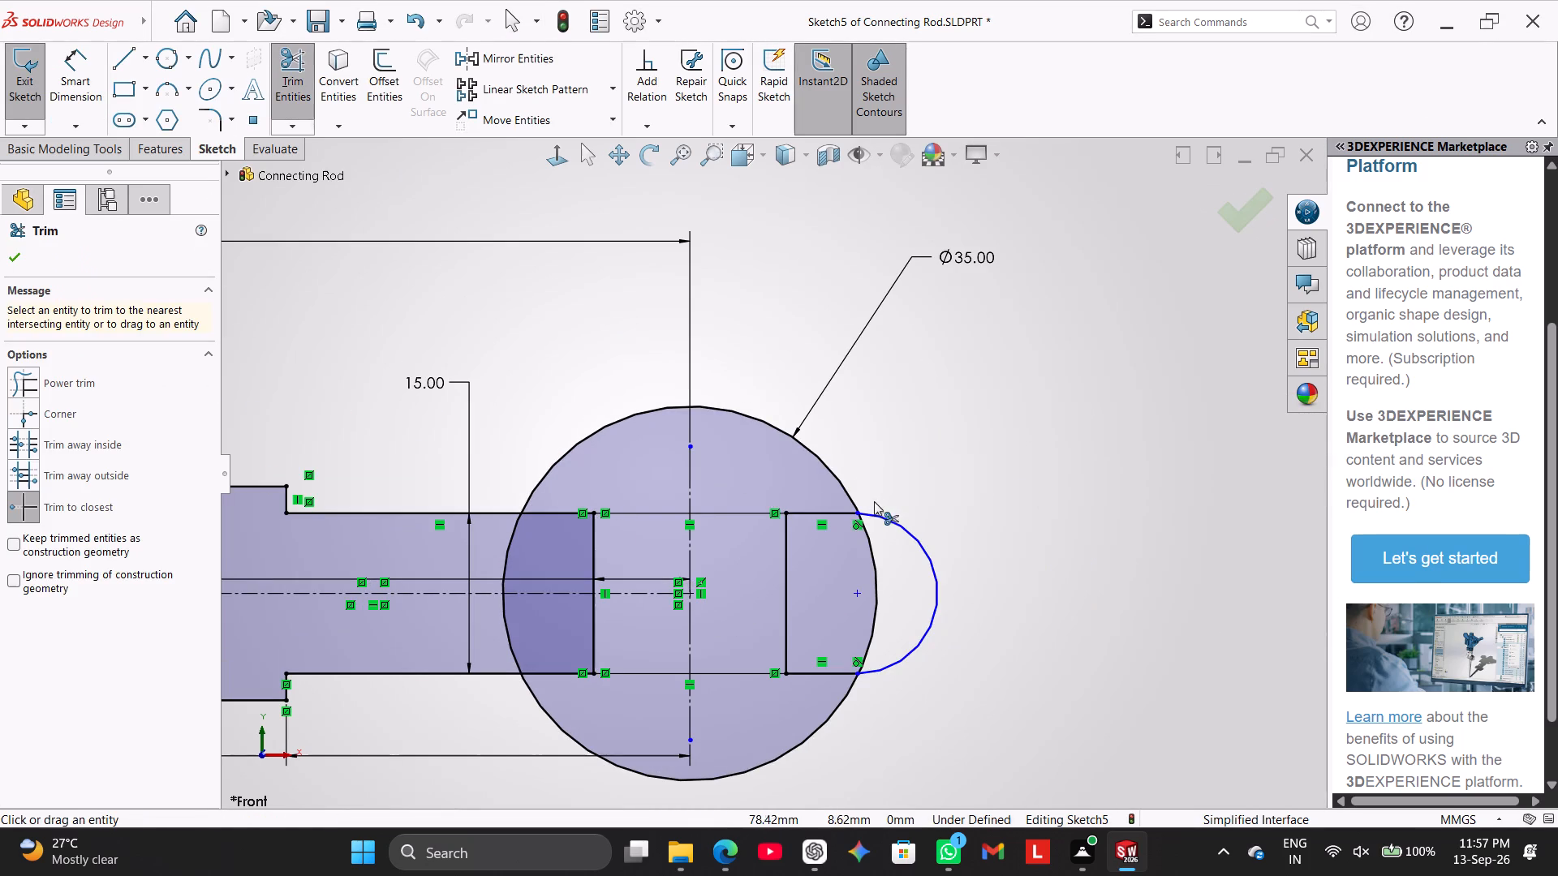
pyautogui.click(889, 517)
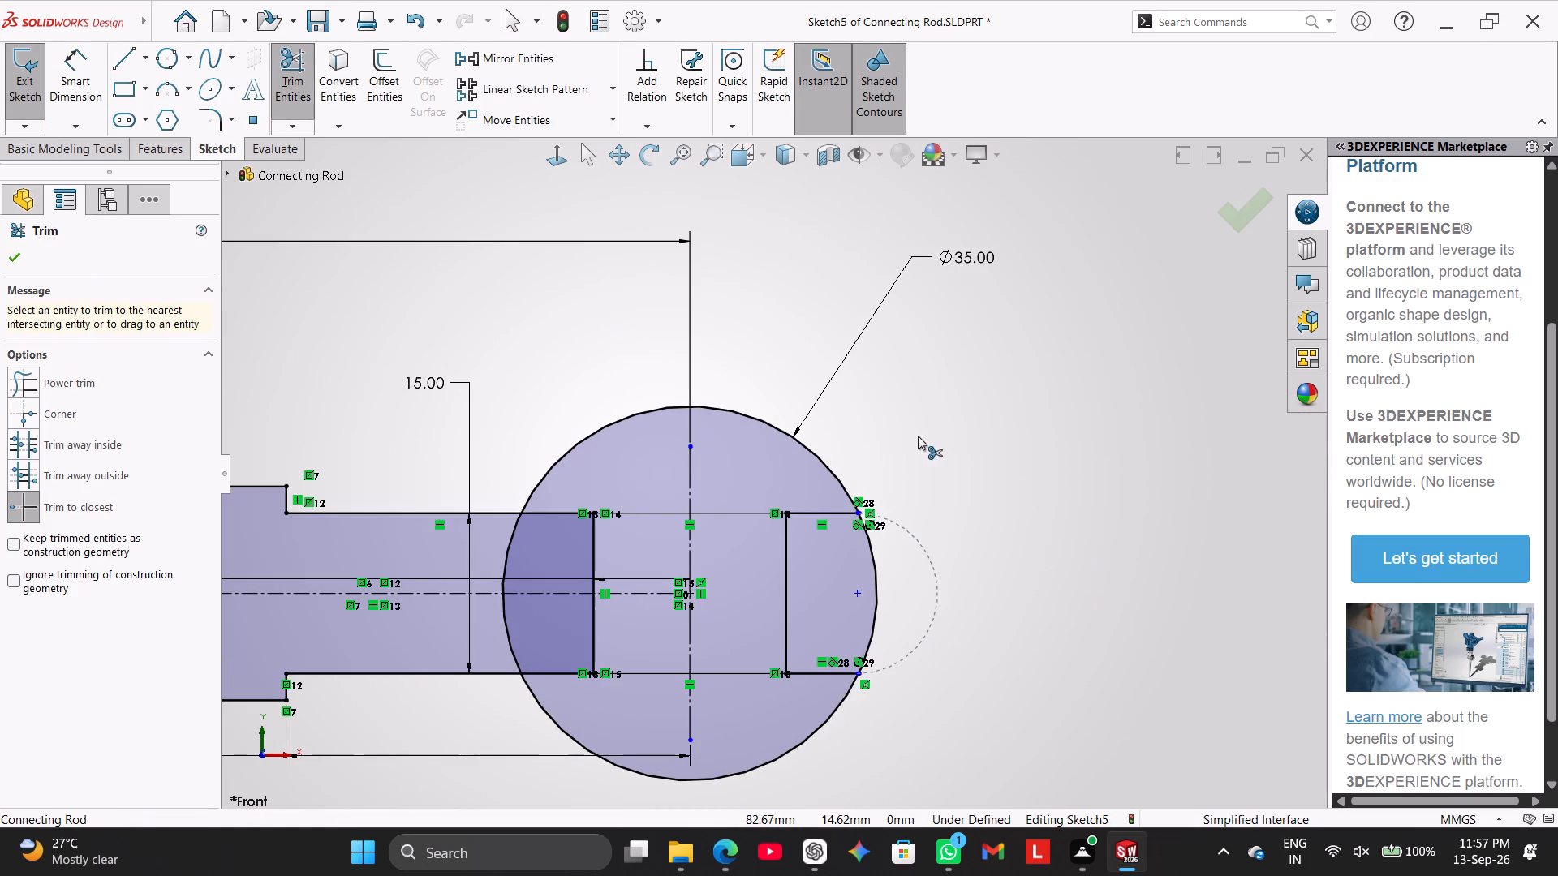
pyautogui.rightClick(918, 434)
pyautogui.click(987, 481)
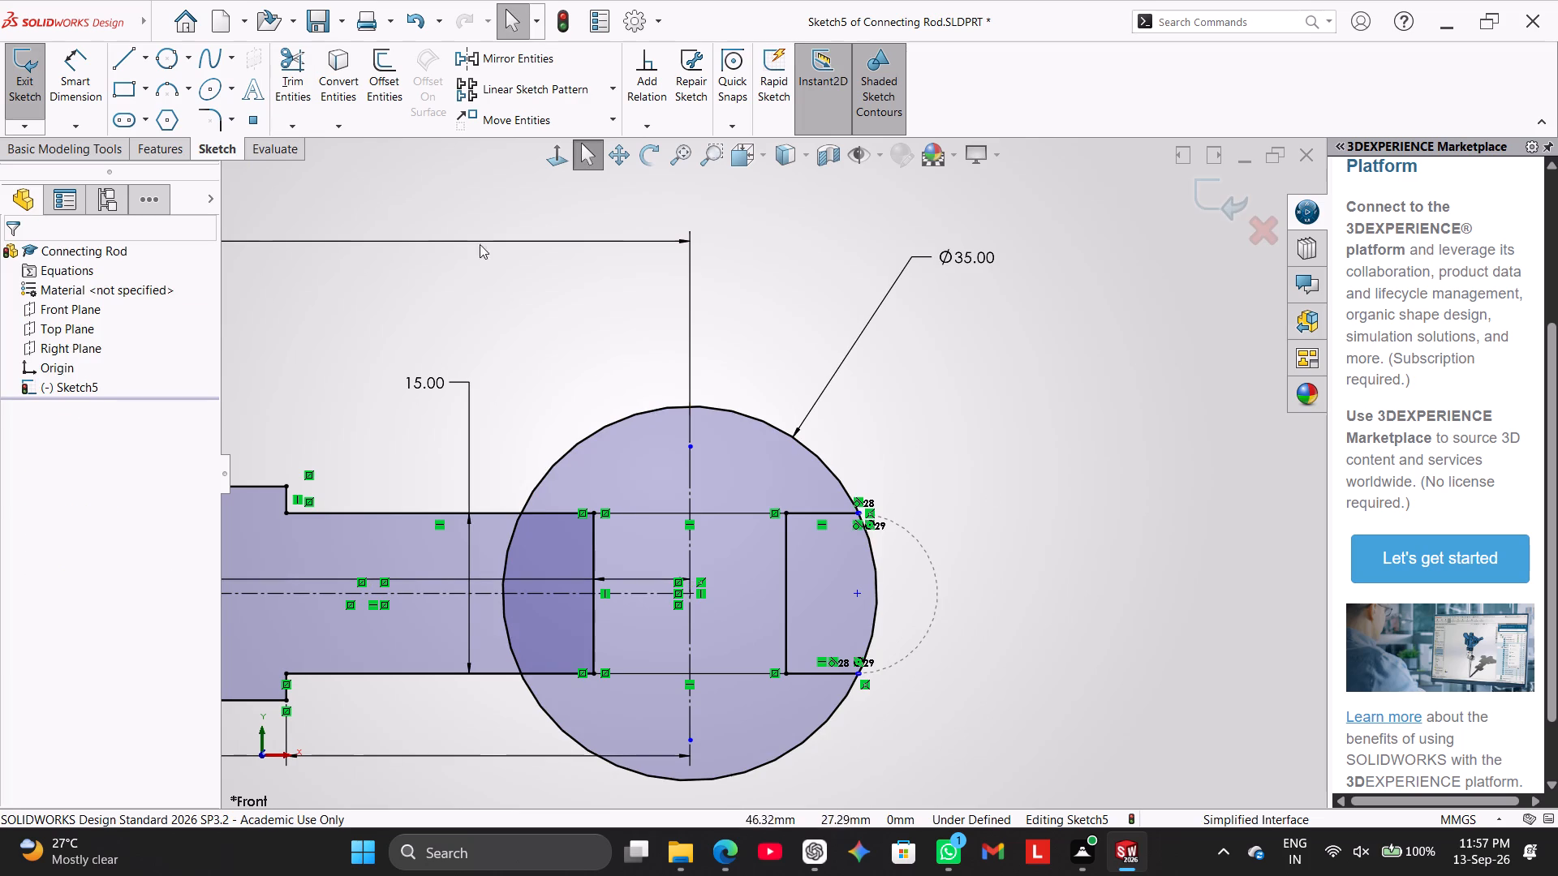
# Trim the 35 mm circle so that only its outer arc closing the small end between the two horizontal edges remains.
pyautogui.click(306, 69)
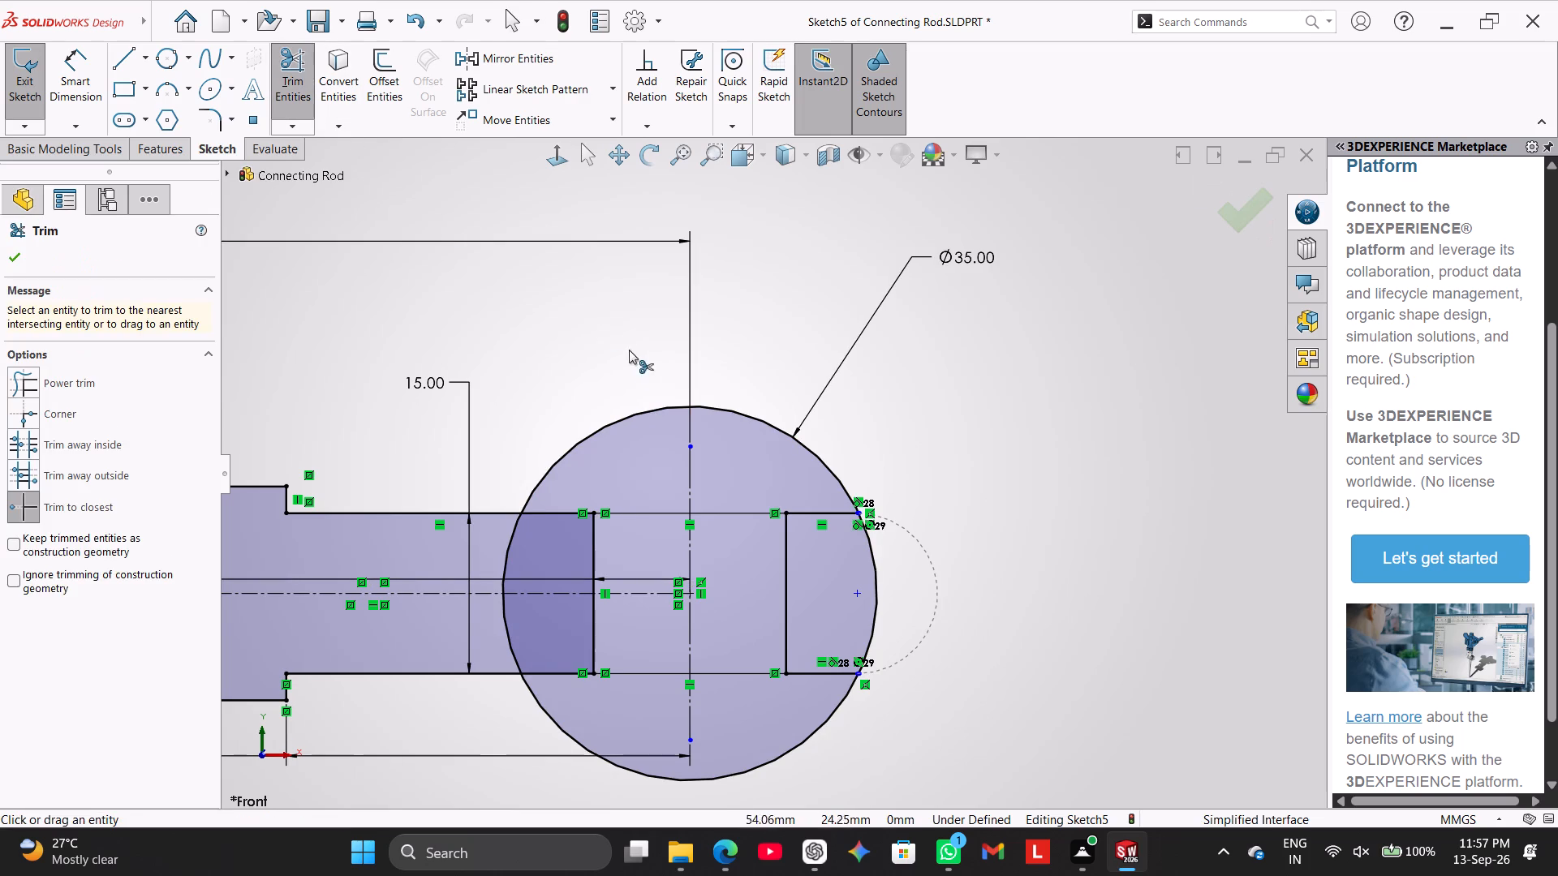
pyautogui.click(634, 411)
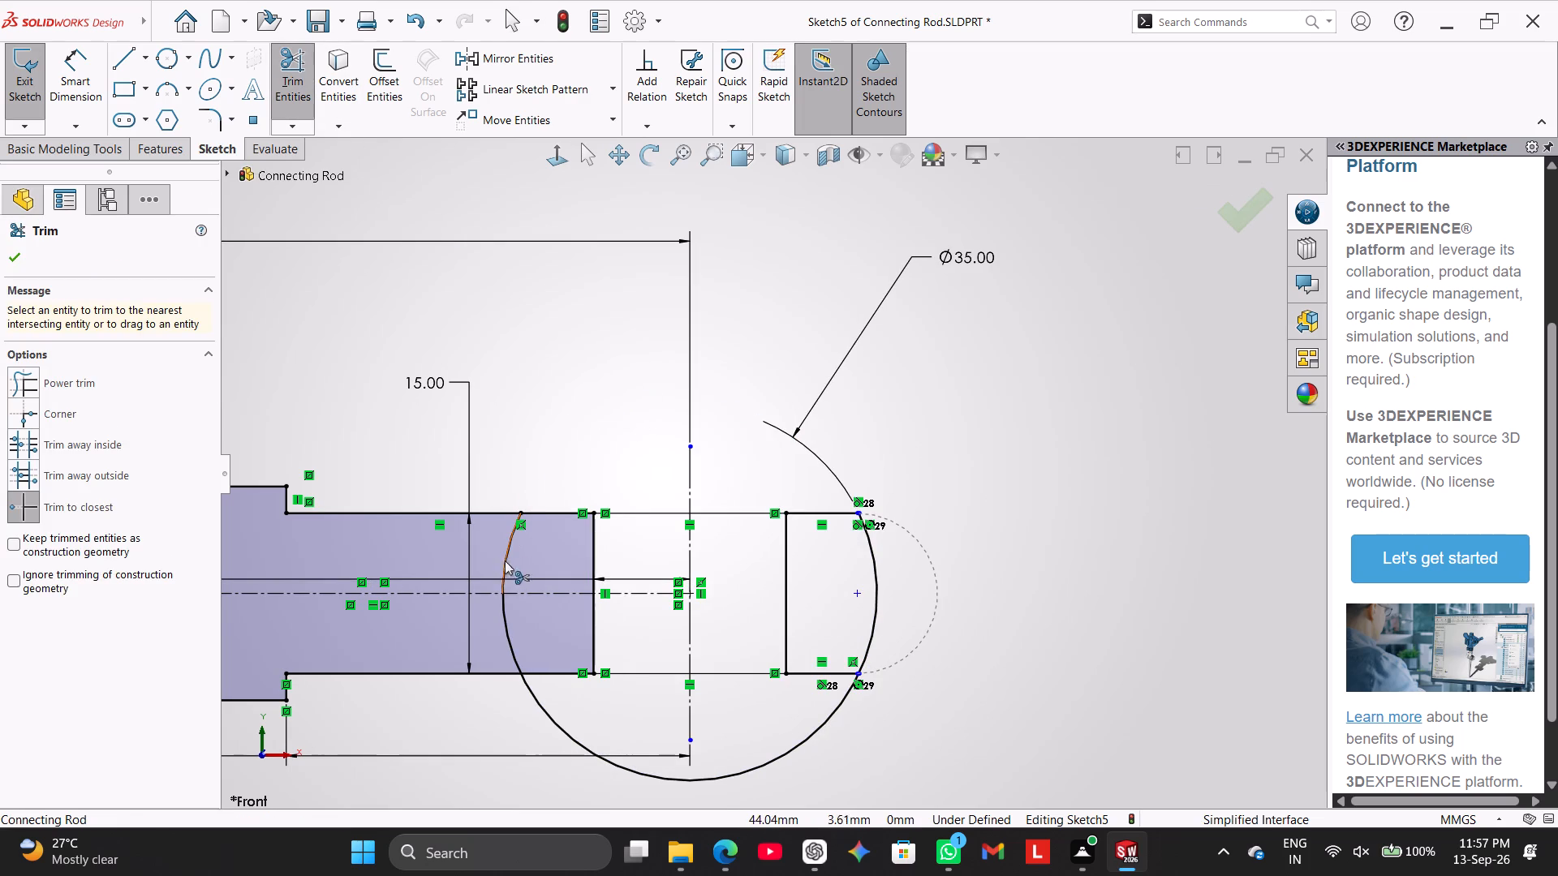
pyautogui.click(505, 616)
pyautogui.click(505, 560)
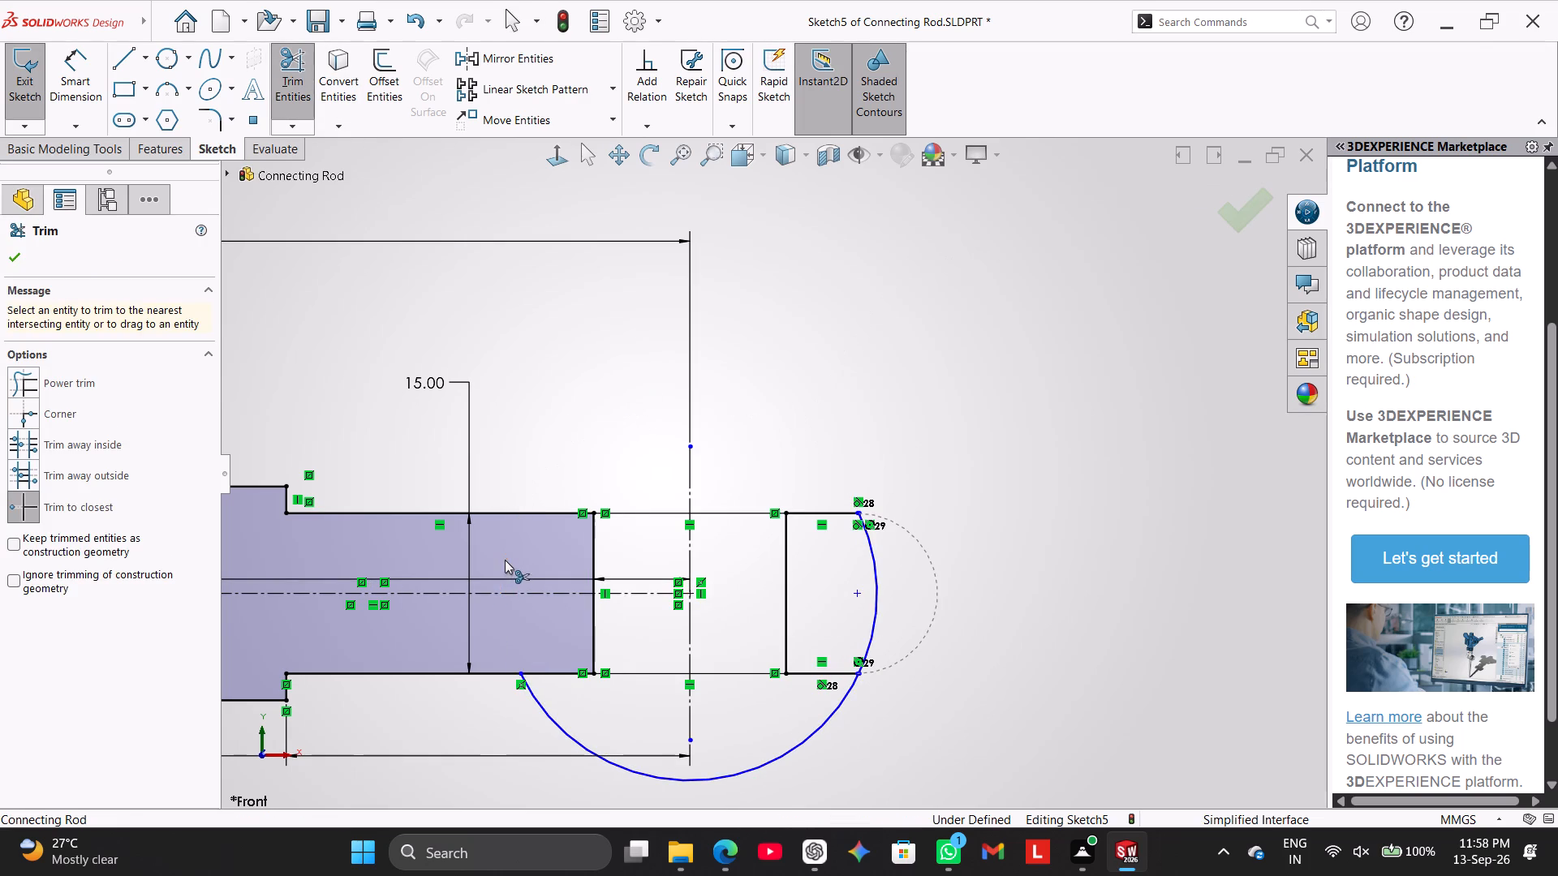
pyautogui.click(577, 738)
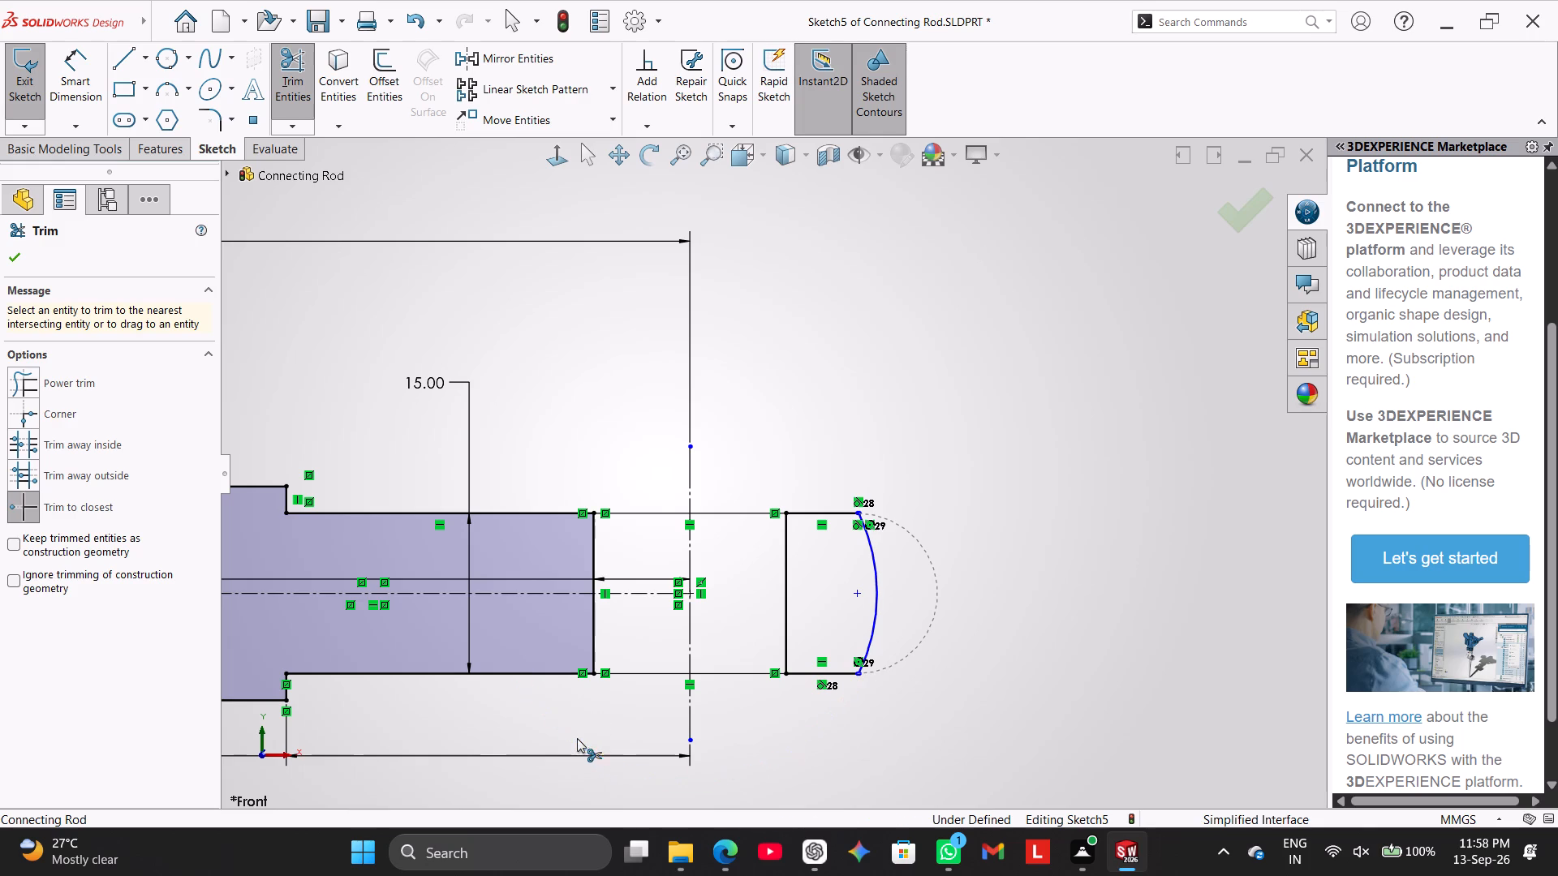
pyautogui.rightClick(796, 428)
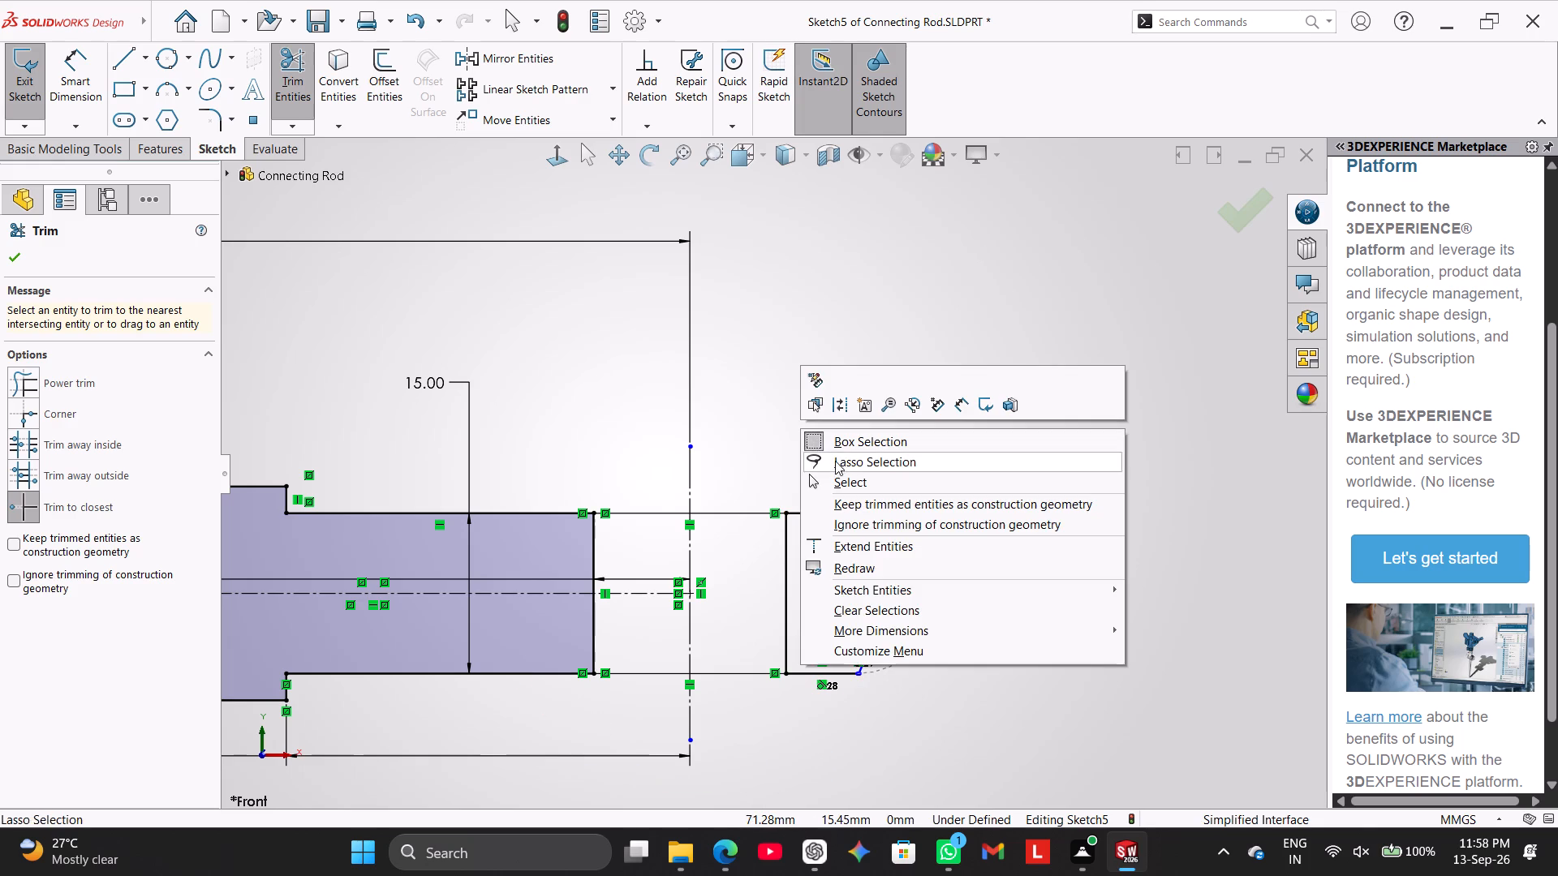
pyautogui.click(839, 476)
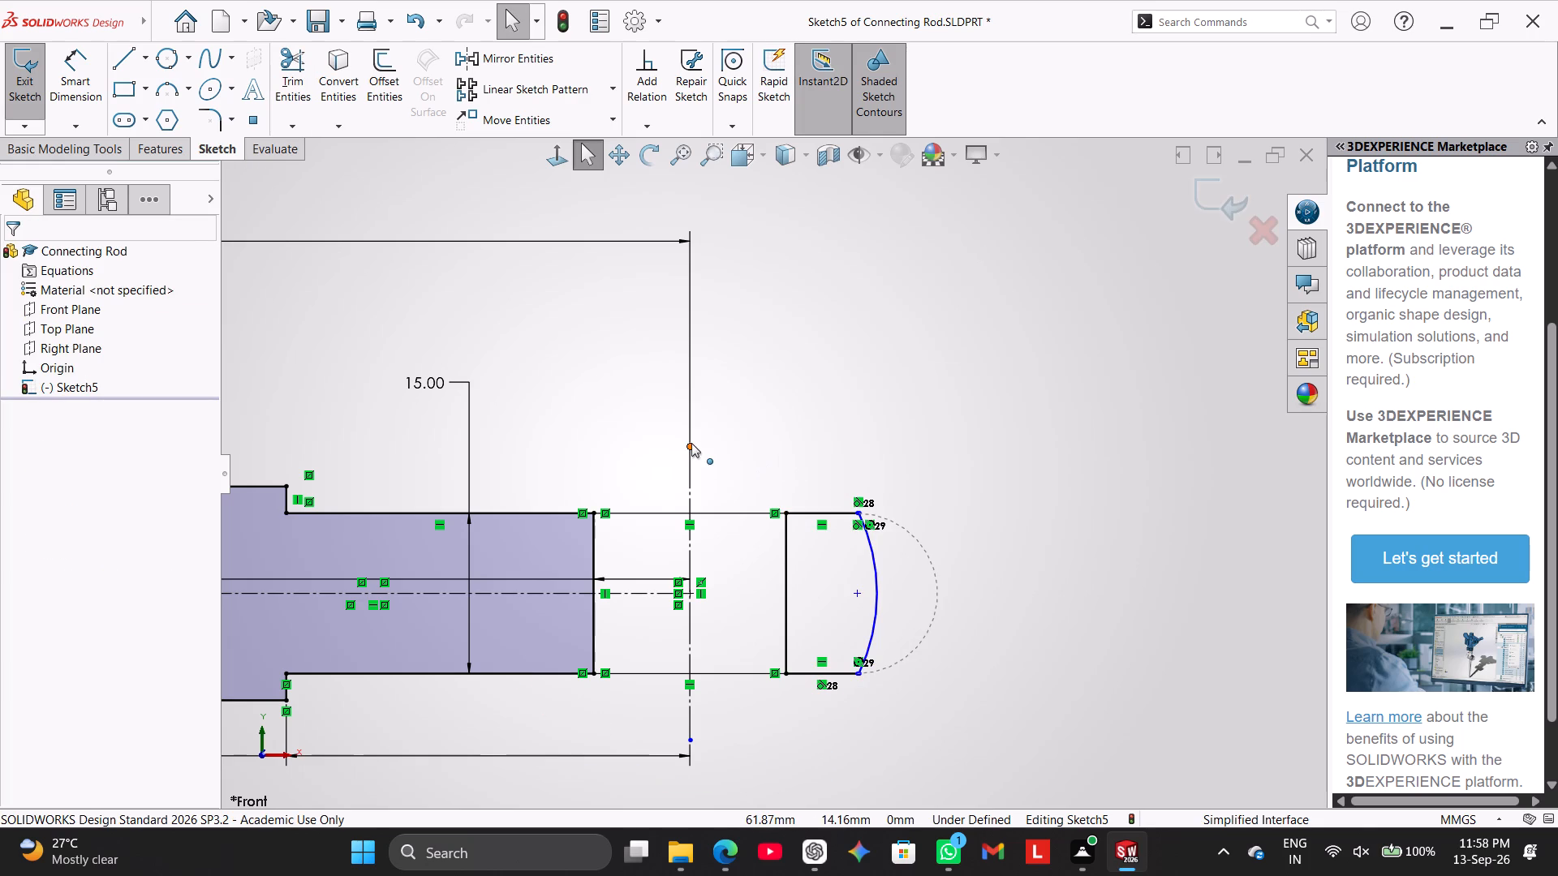
# Shorten the vertical centerlines of the small end and the shank by snapping their upper endpoints onto the profile's top edges.
pyautogui.moveTo(691, 443); pyautogui.dragTo(704, 513)
pyautogui.click(743, 402)
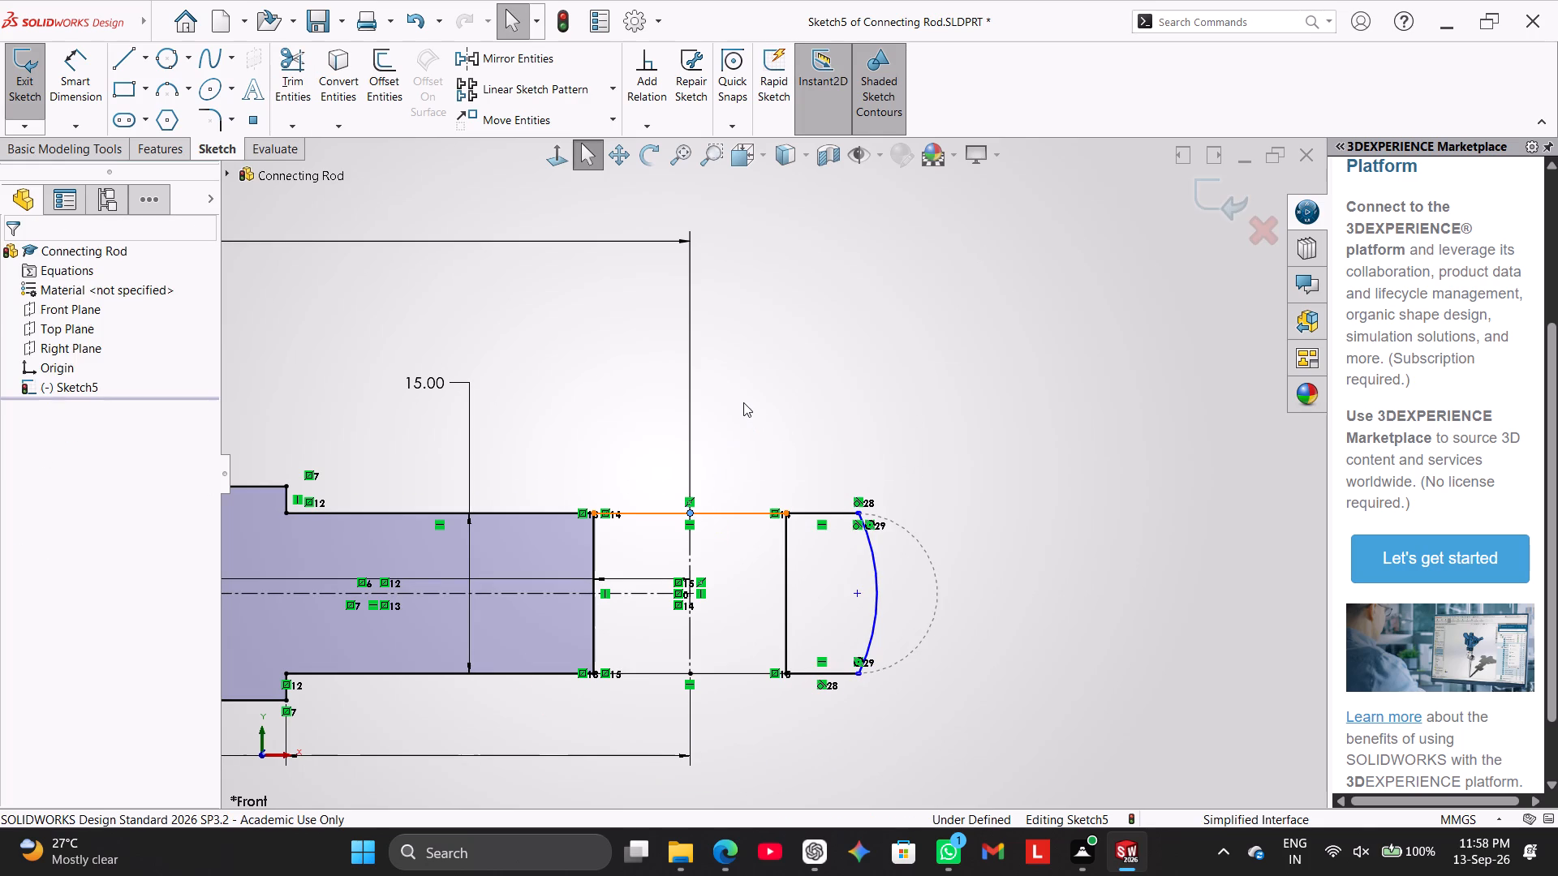
pyautogui.scroll(4, 768, 400)
pyautogui.scroll(2, 506, 496)
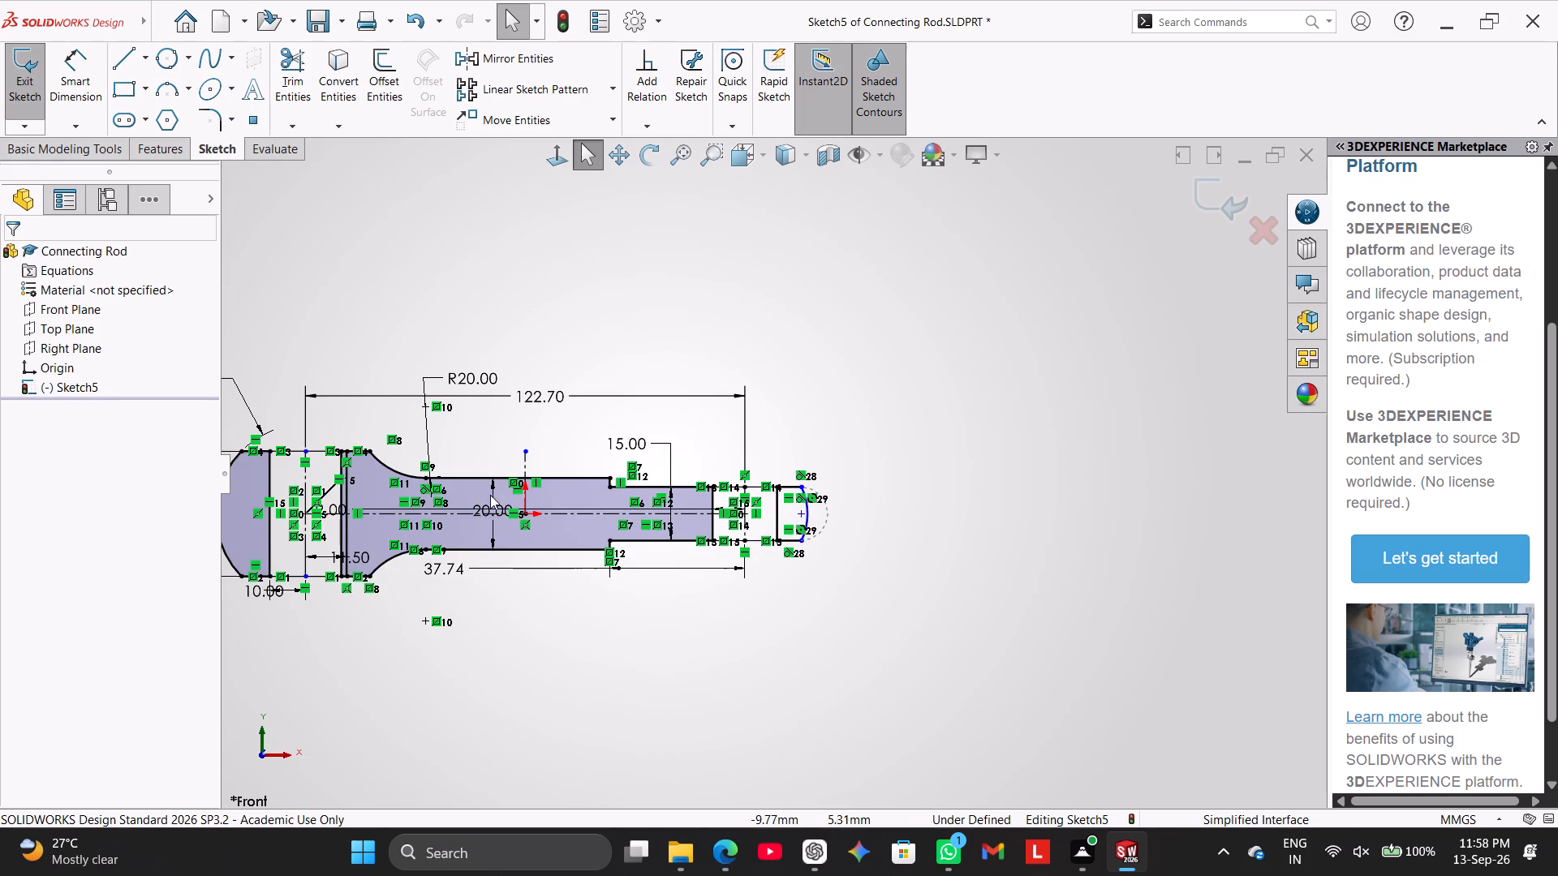
pyautogui.moveTo(525, 452); pyautogui.dragTo(530, 478)
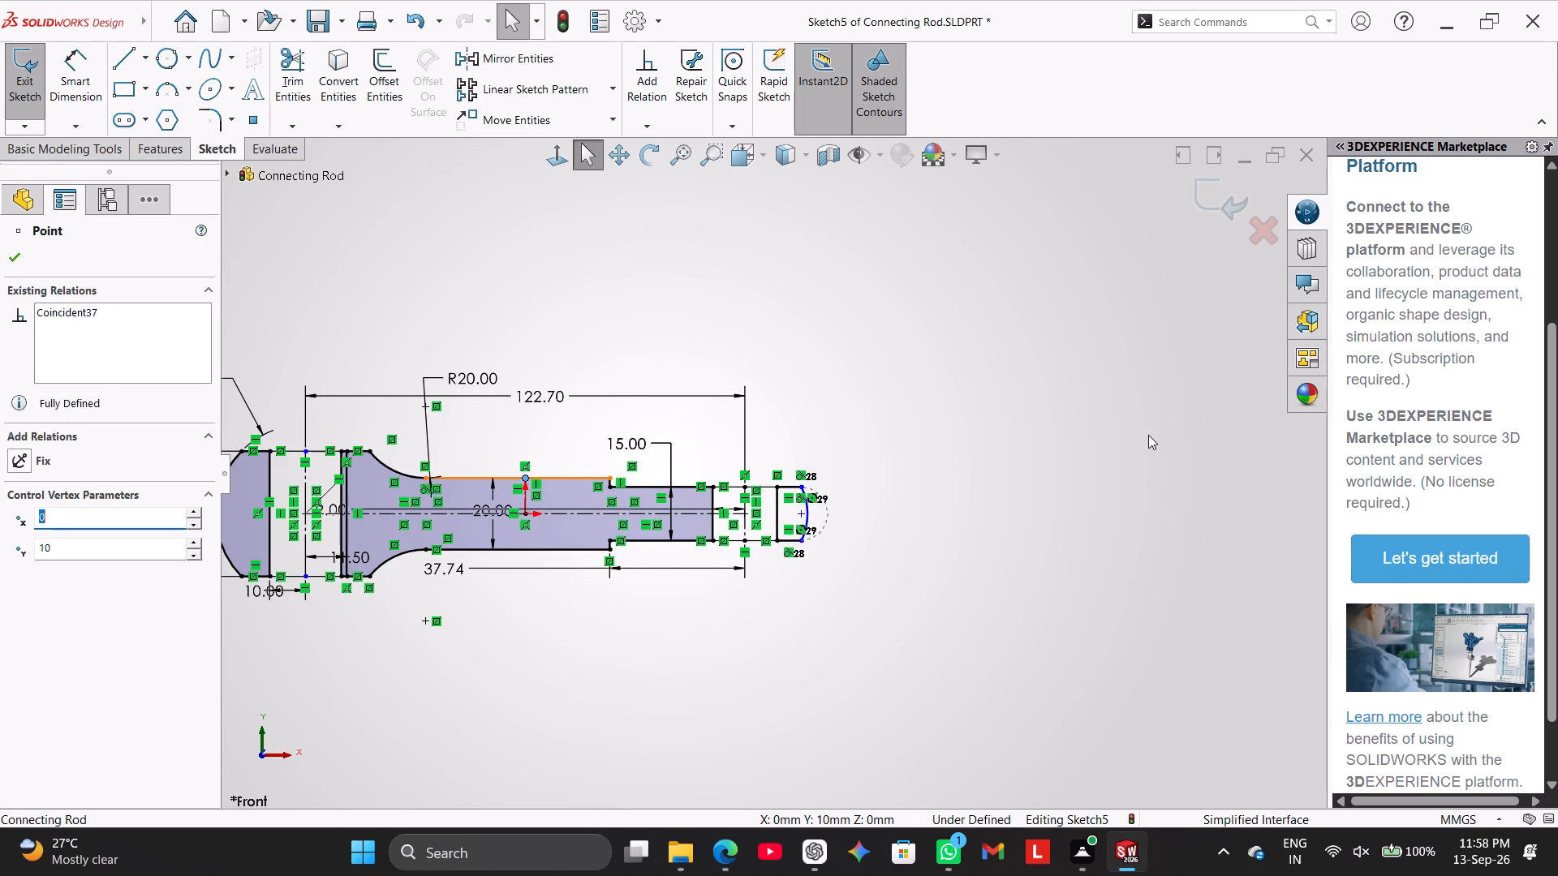
# Add a 17.50 mm radius dimension to the arc closing the small end, and close Sketch5.
pyautogui.scroll(-3, 1137, 448)
pyautogui.scroll(-1, 661, 434)
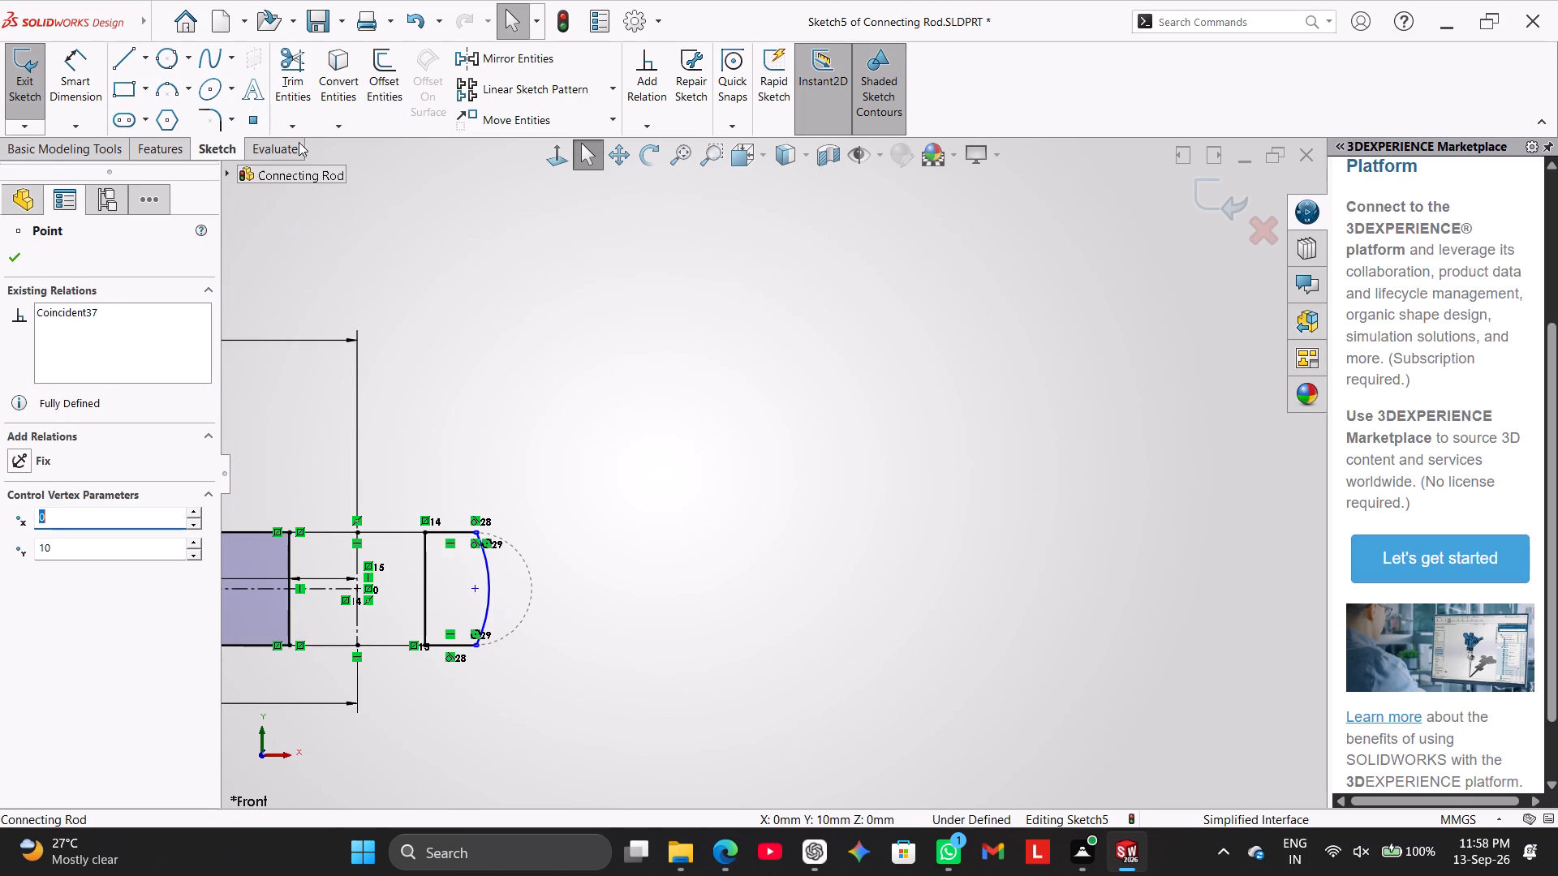
pyautogui.click(81, 71)
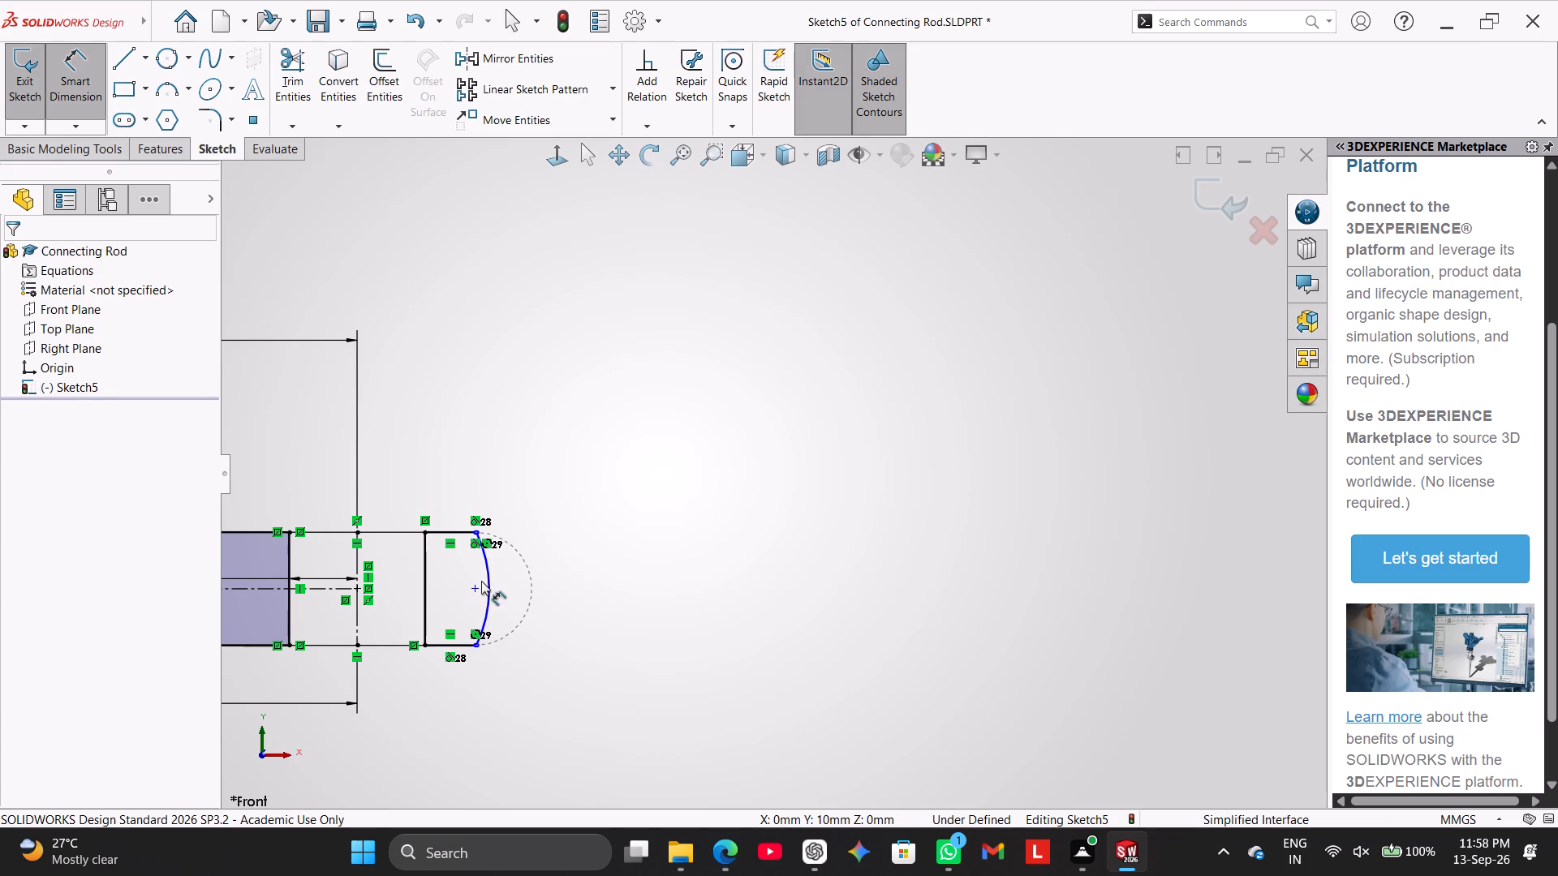
pyautogui.click(484, 576)
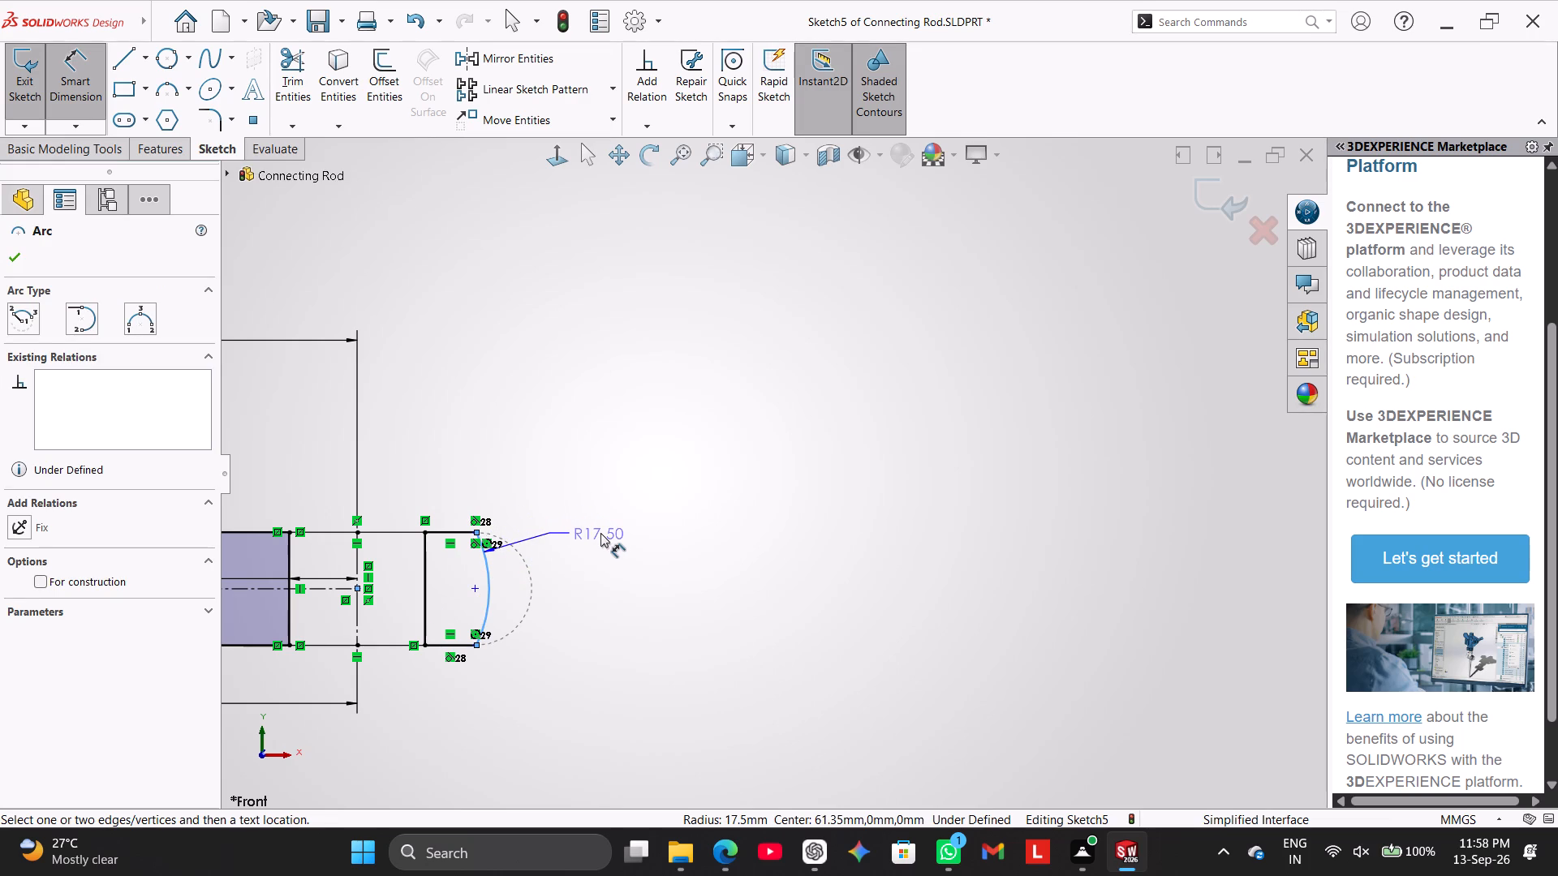
pyautogui.click(600, 528)
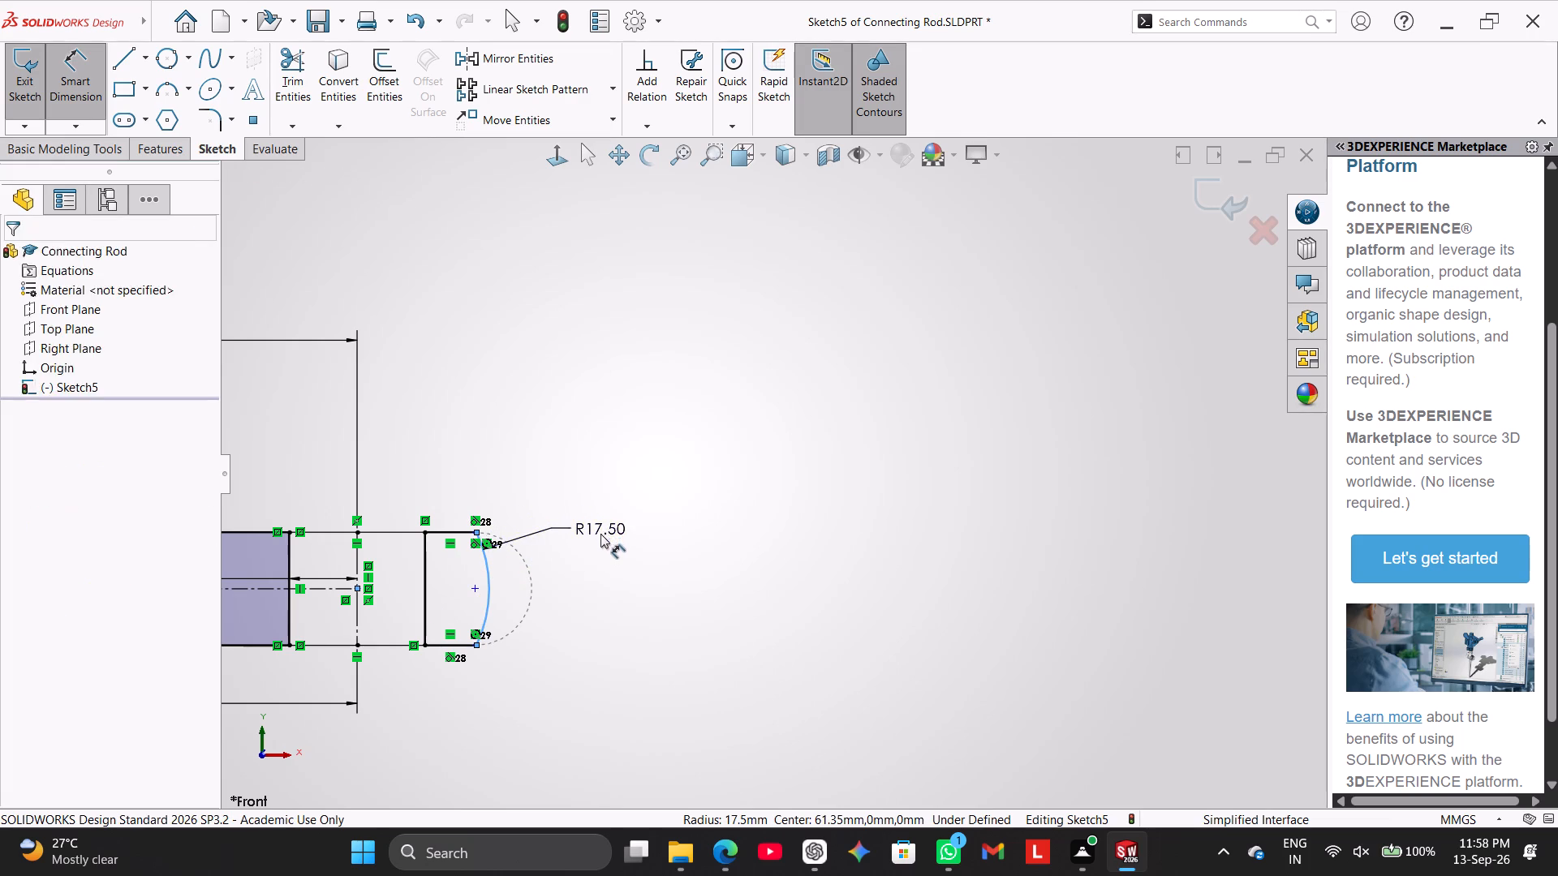
pyautogui.click(650, 433)
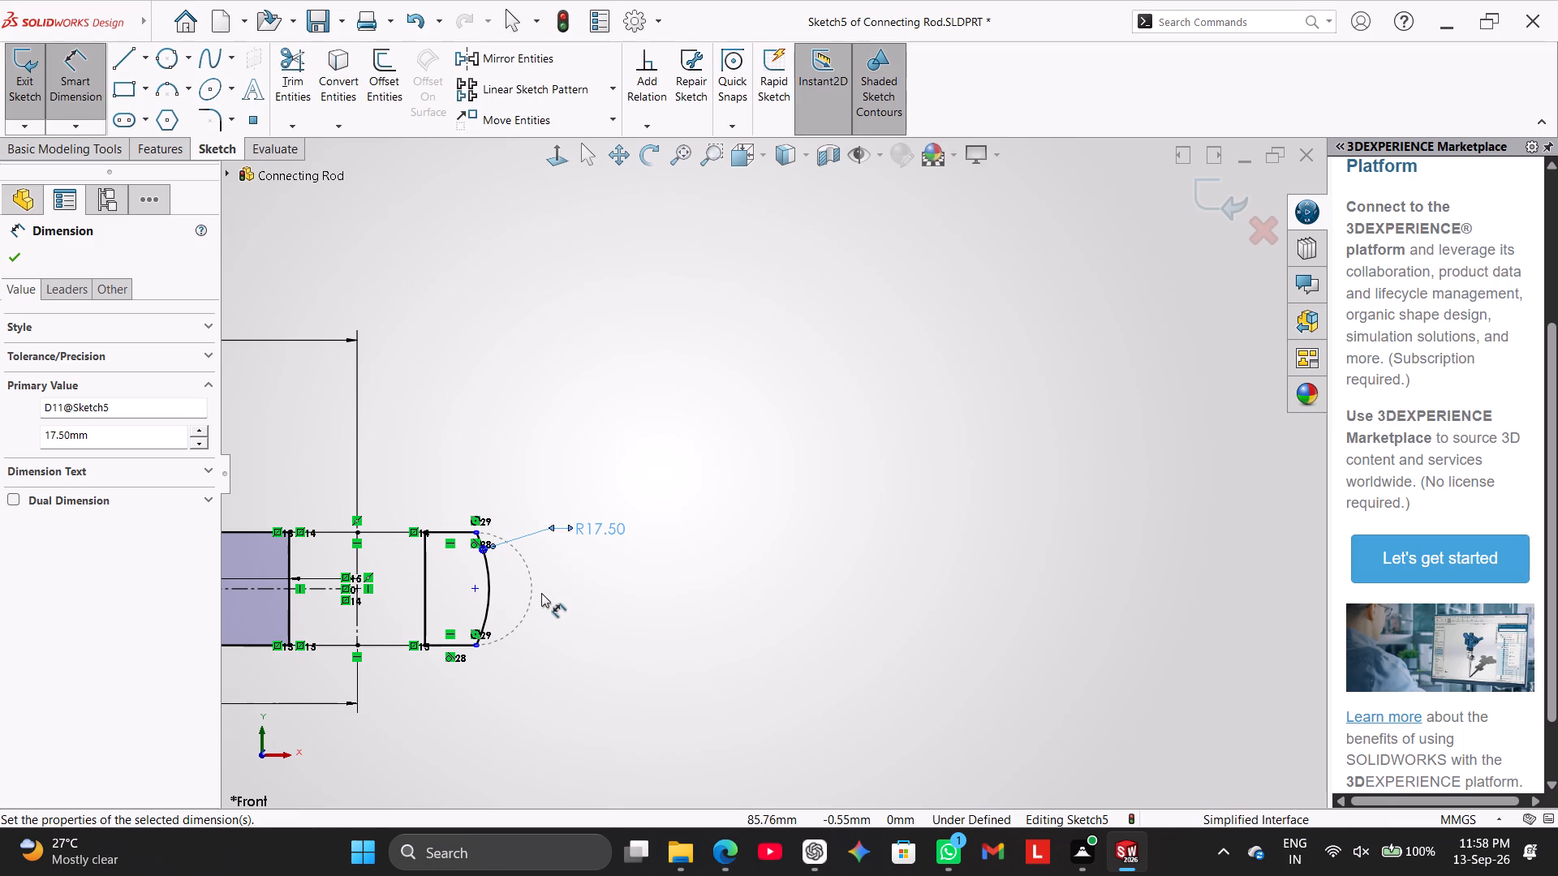
pyautogui.scroll(-7, 532, 591)
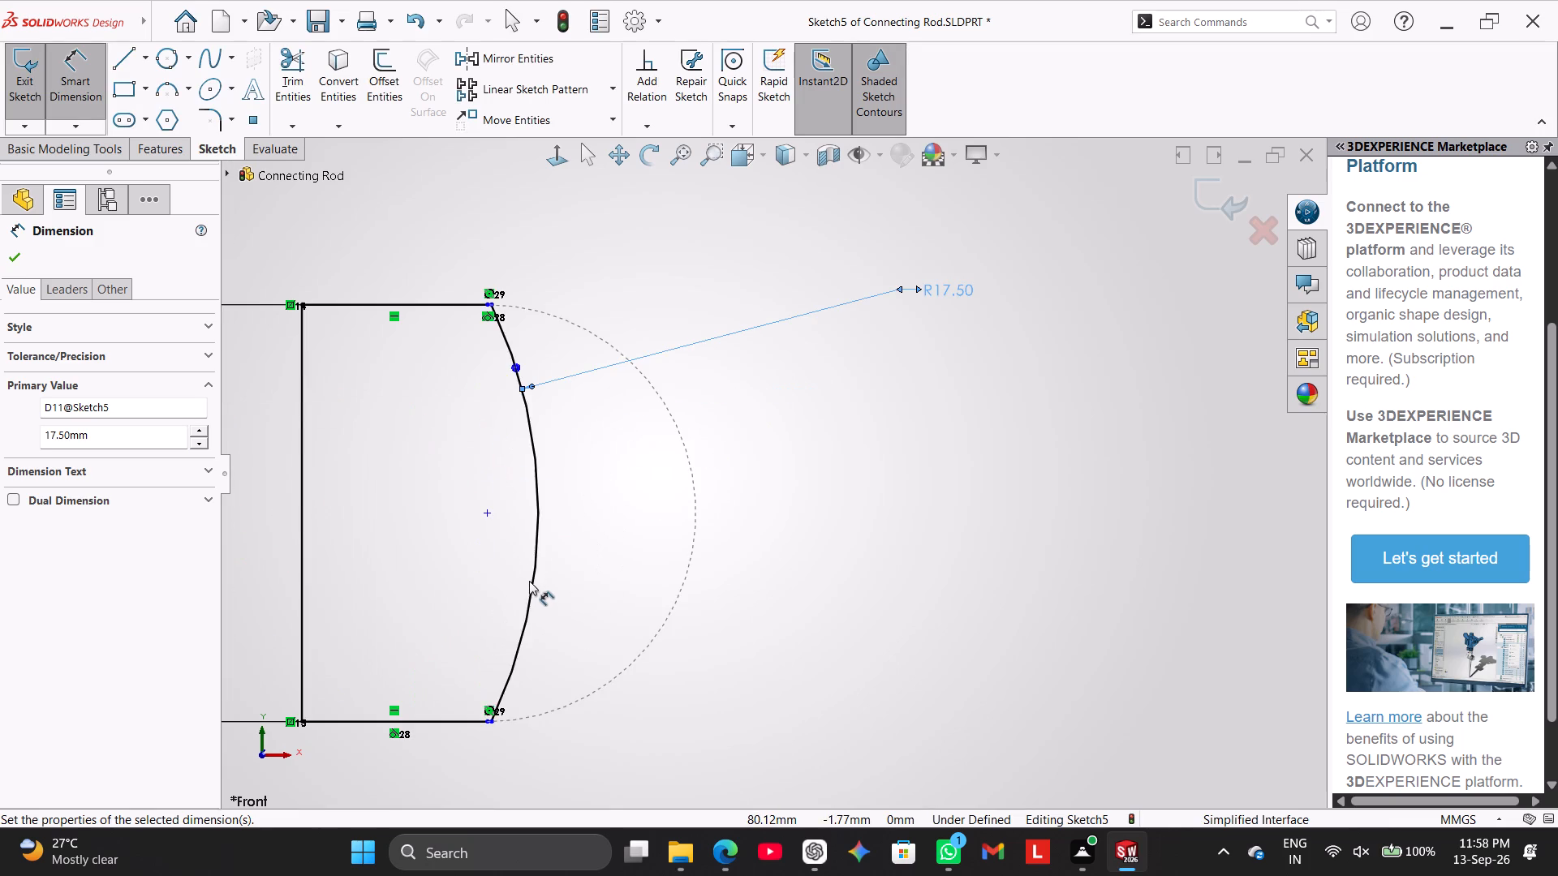
pyautogui.scroll(-3, 552, 440)
pyautogui.scroll(-6, 575, 262)
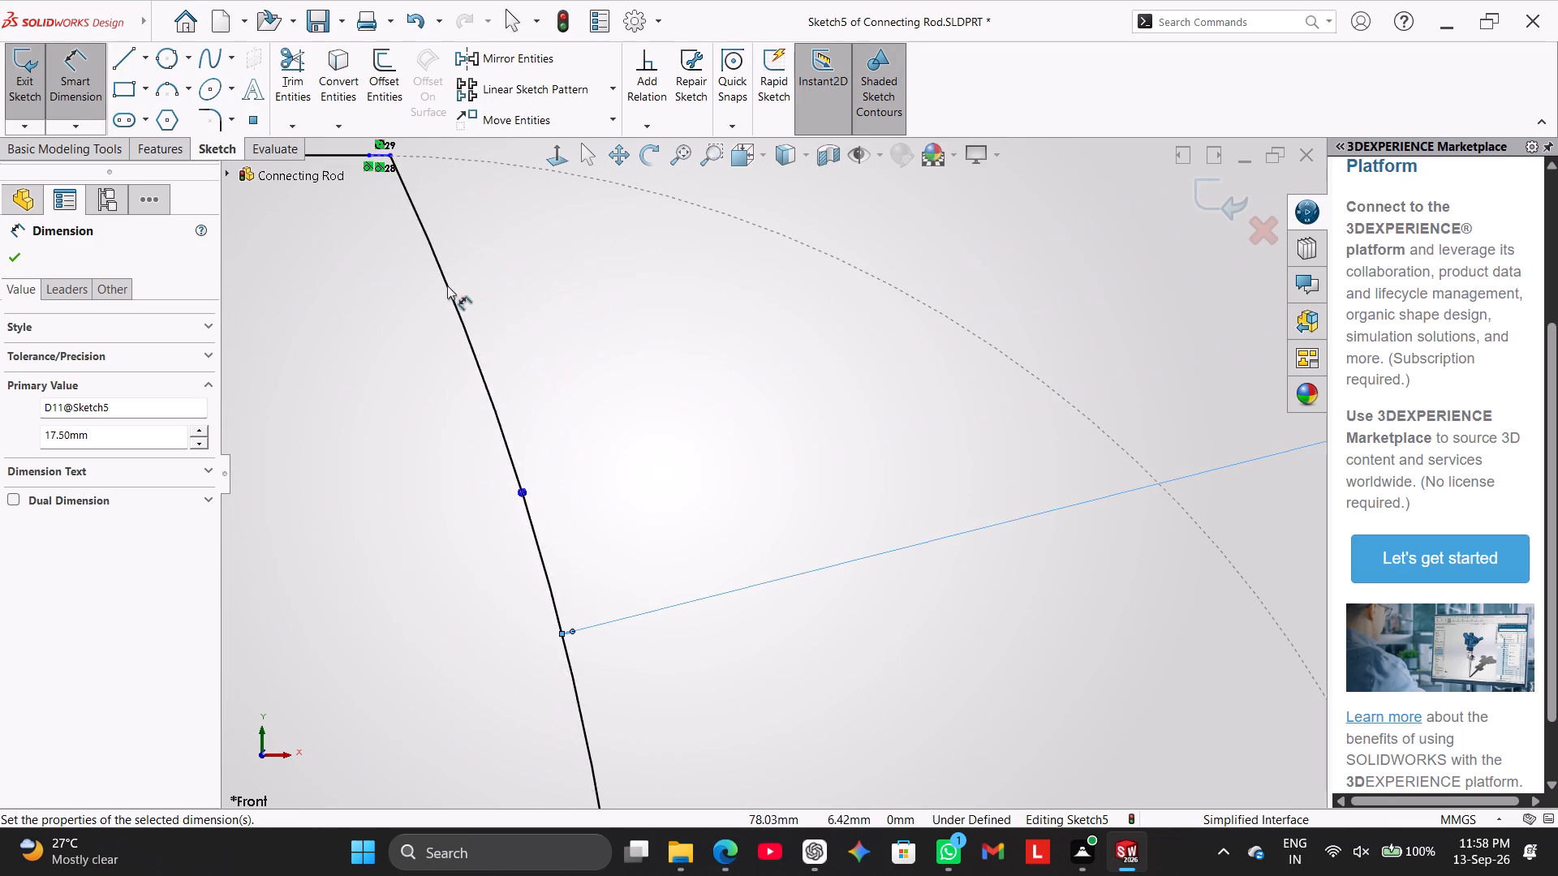
pyautogui.click(29, 78)
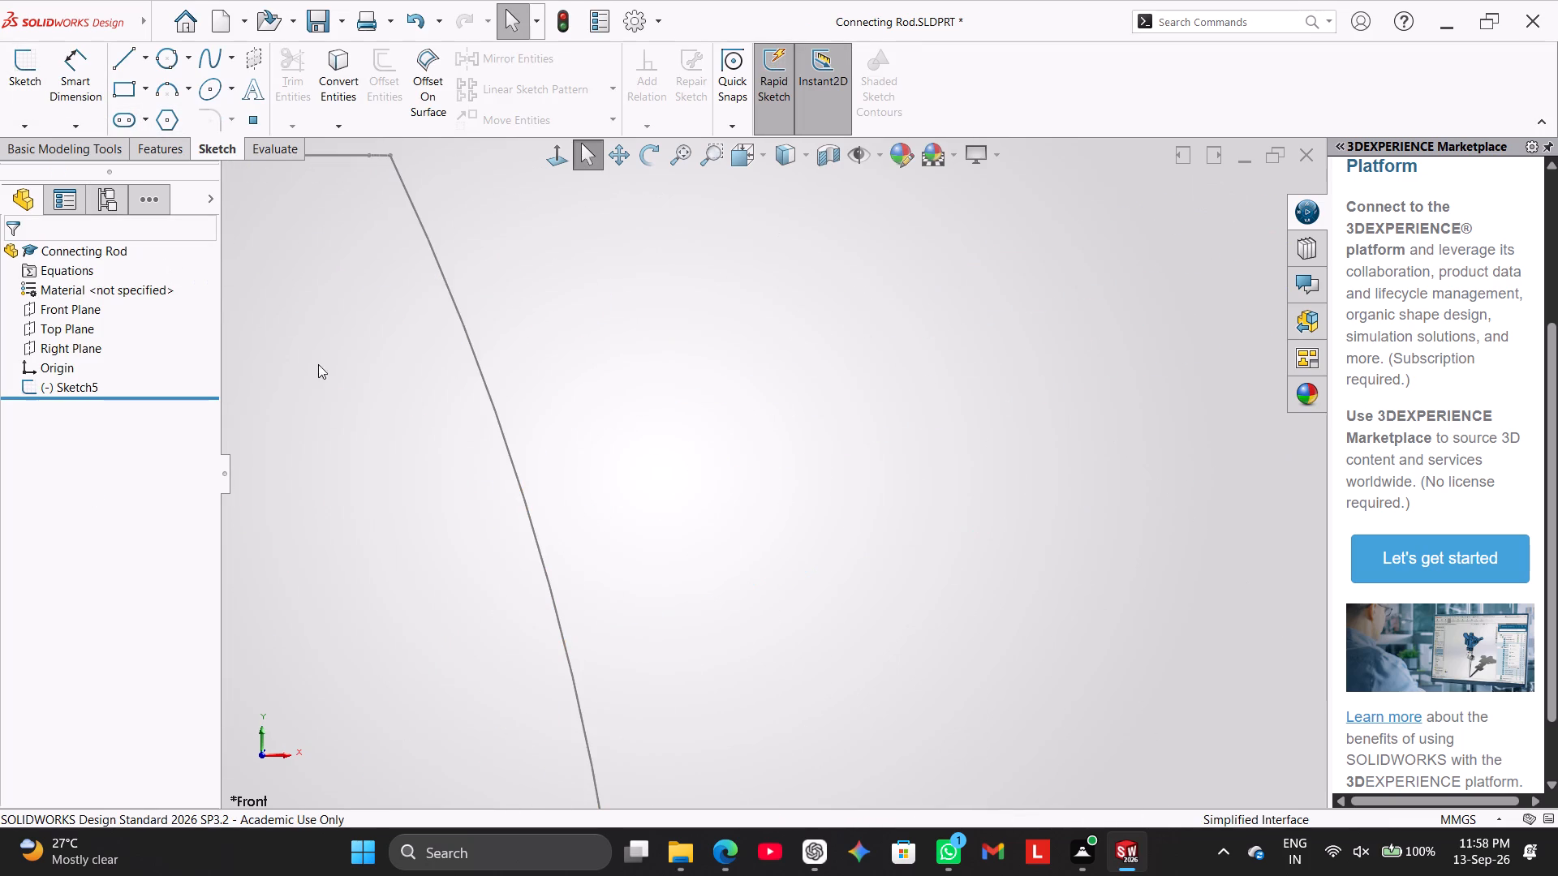
# Start a new sketch on the Front Plane.
pyautogui.scroll(12, 465, 408)
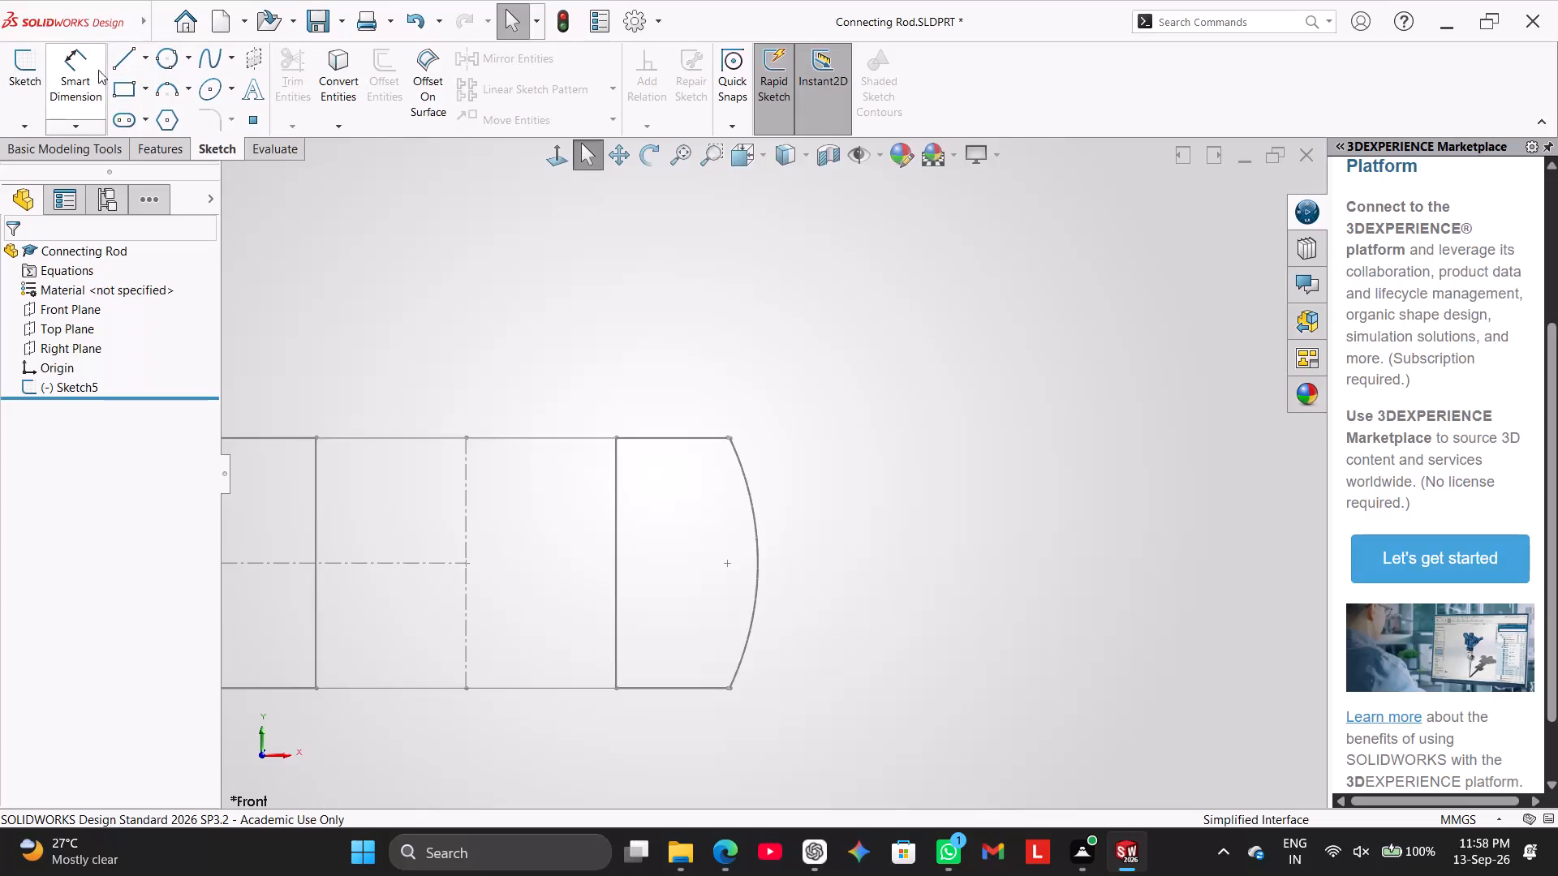
pyautogui.click(0, 84)
pyautogui.click(11, 82)
pyautogui.doubleClick(13, 80)
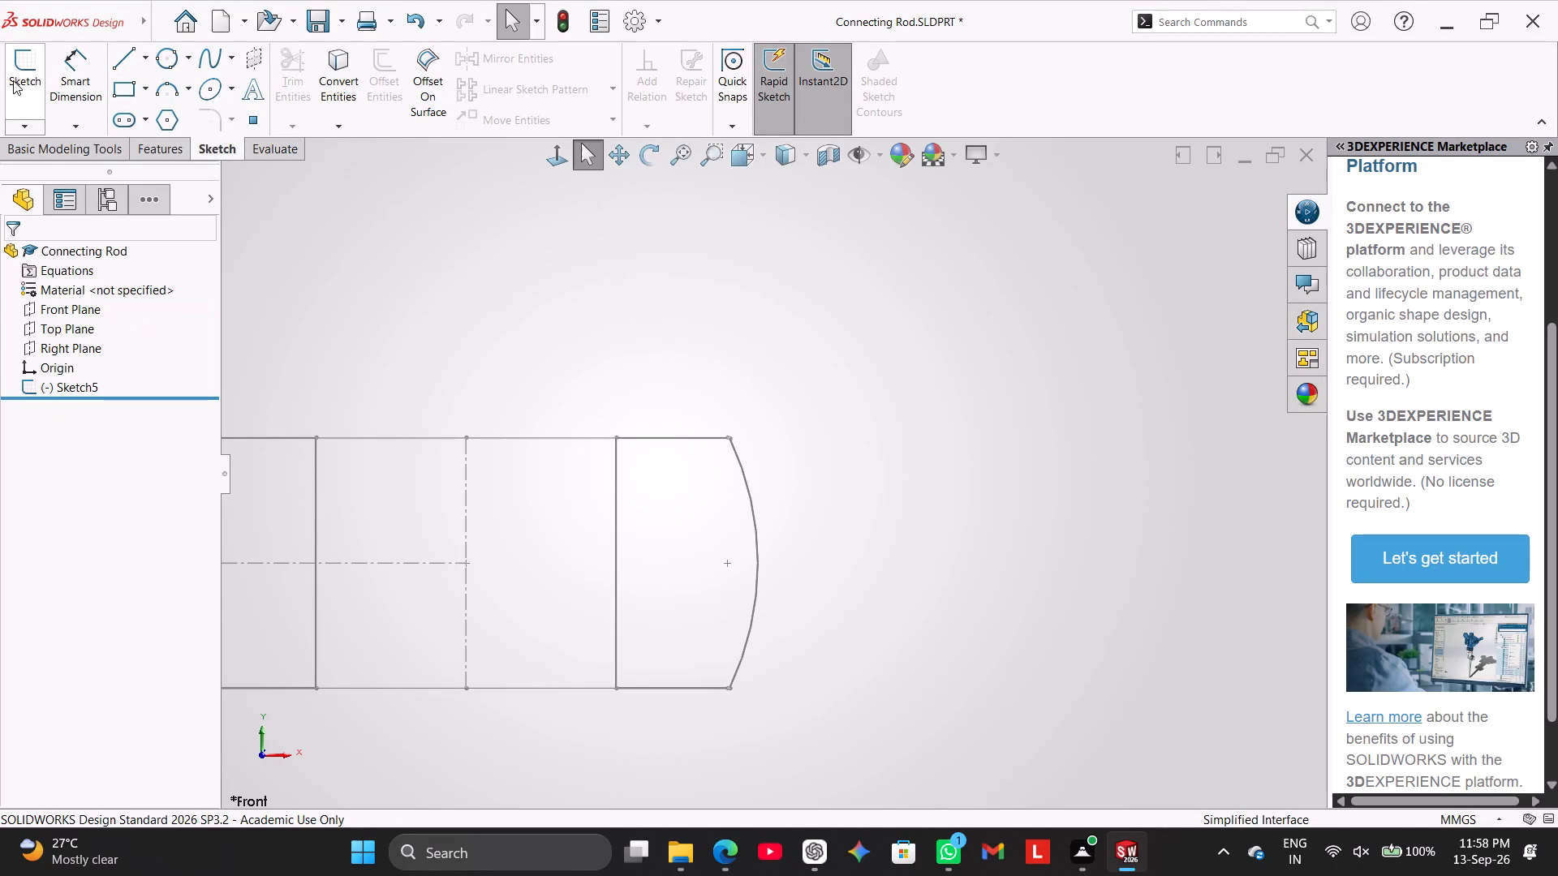
pyautogui.click(62, 302)
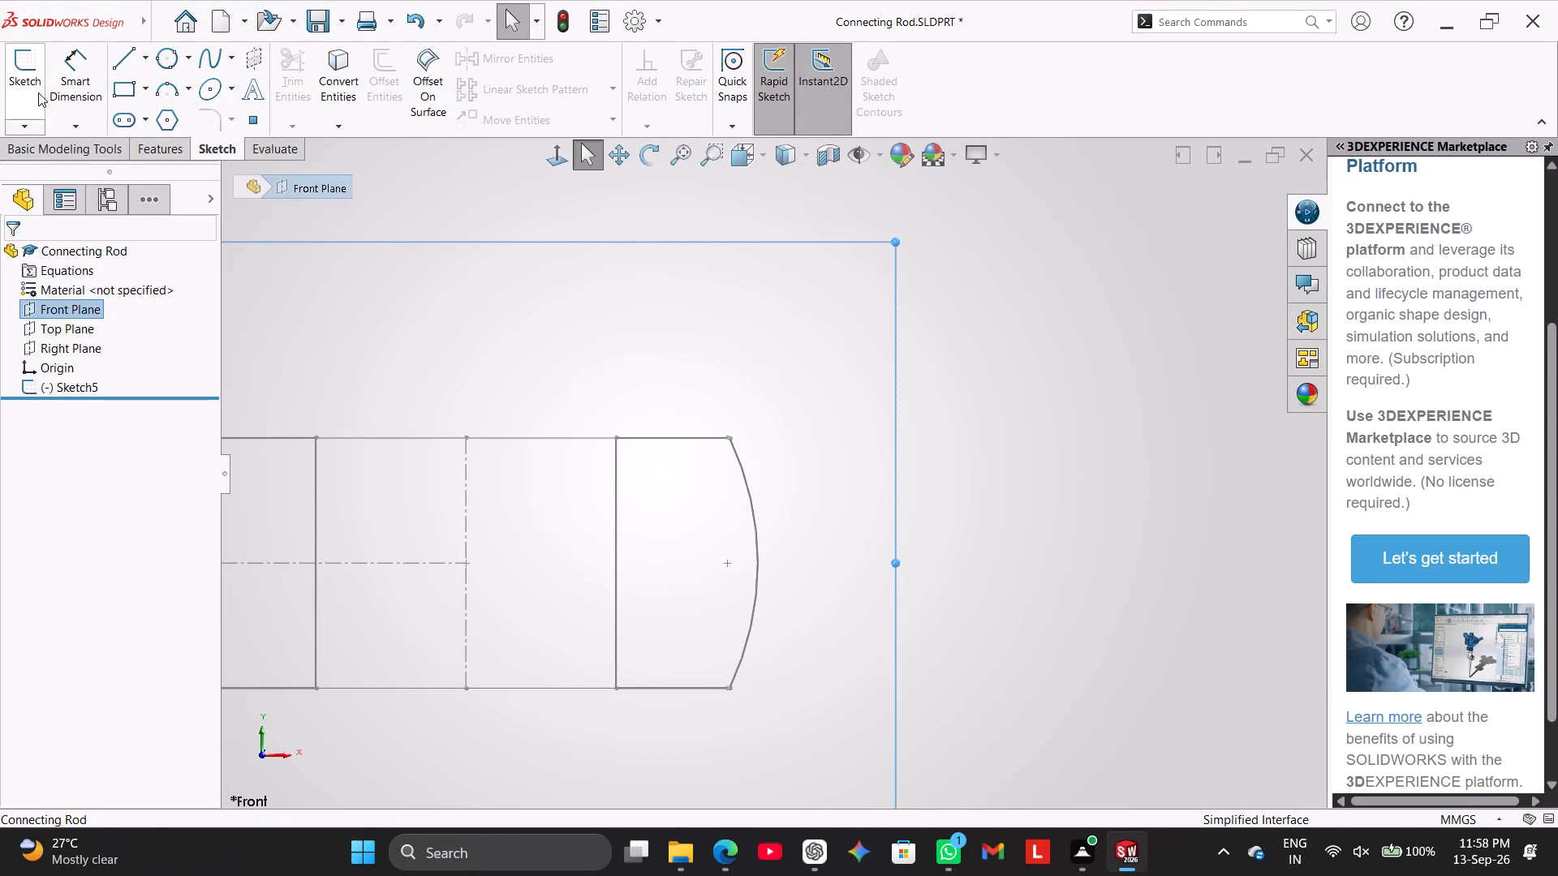
pyautogui.click(38, 92)
pyautogui.scroll(-1, 900, 340)
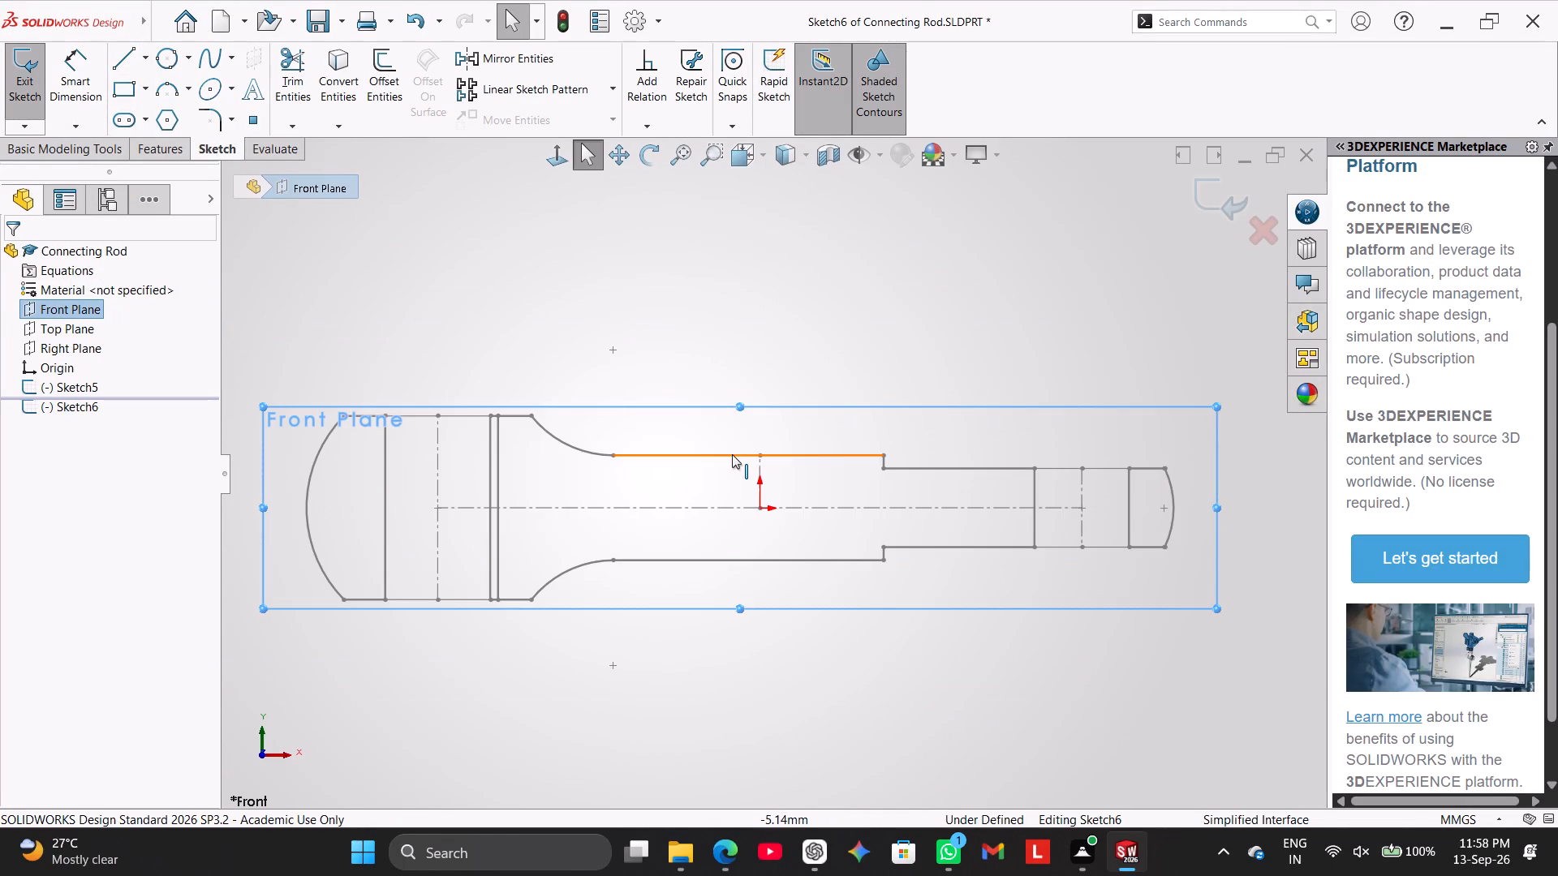
# Reopen Sketch5 for editing and examine the small end's upper corner where the top edge meets the outer arc.
pyautogui.doubleClick(732, 454)
pyautogui.scroll(-2, 1155, 398)
pyautogui.scroll(-3, 1080, 416)
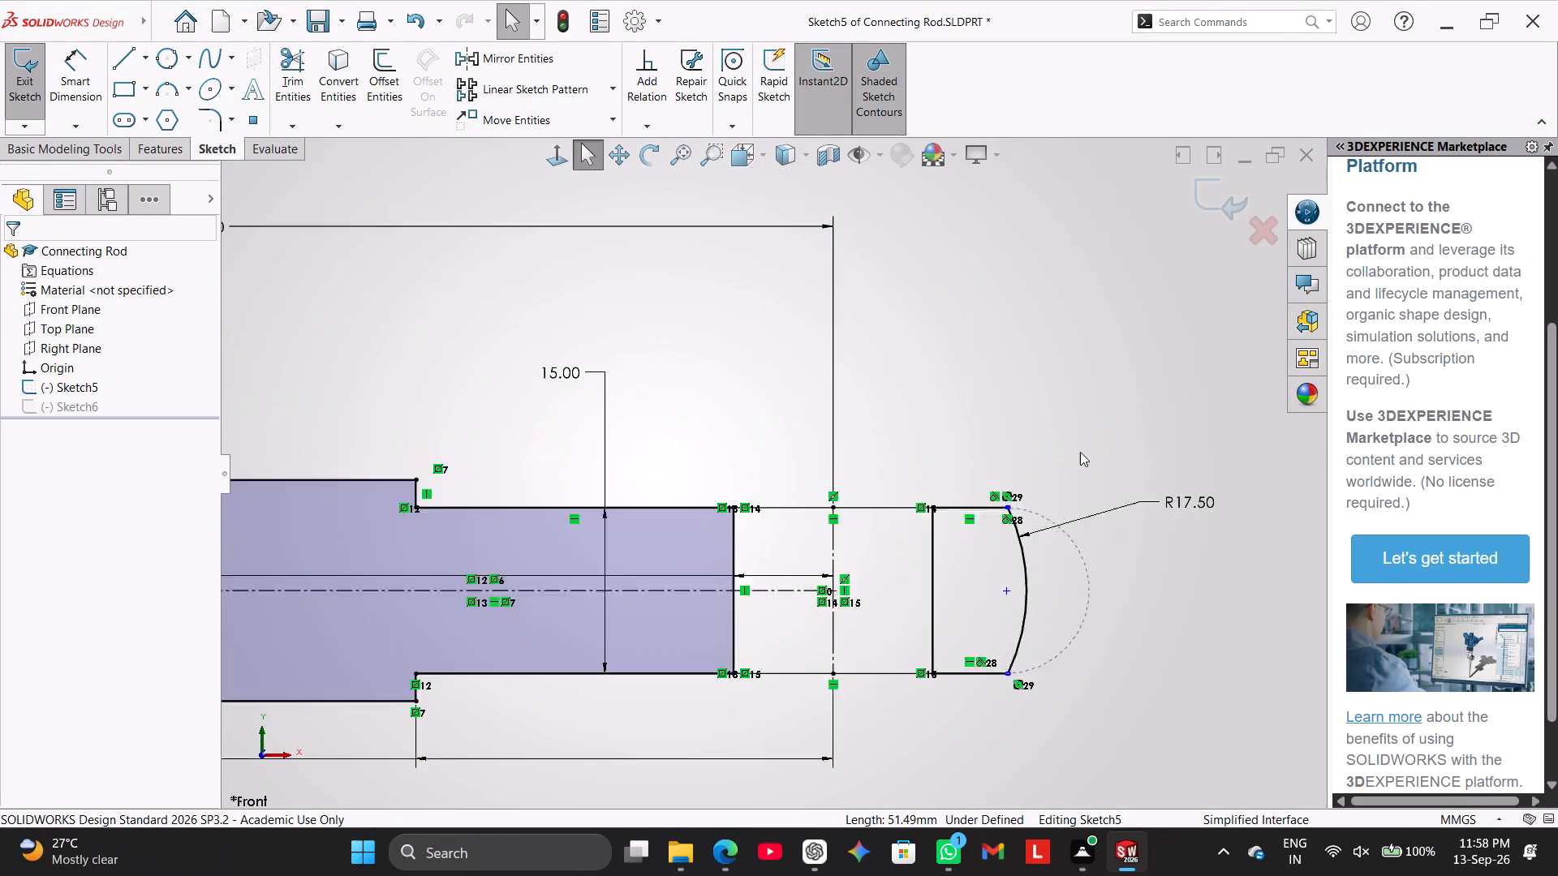
pyautogui.scroll(-2, 1113, 493)
pyautogui.scroll(-7, 1018, 569)
pyautogui.scroll(-4, 822, 396)
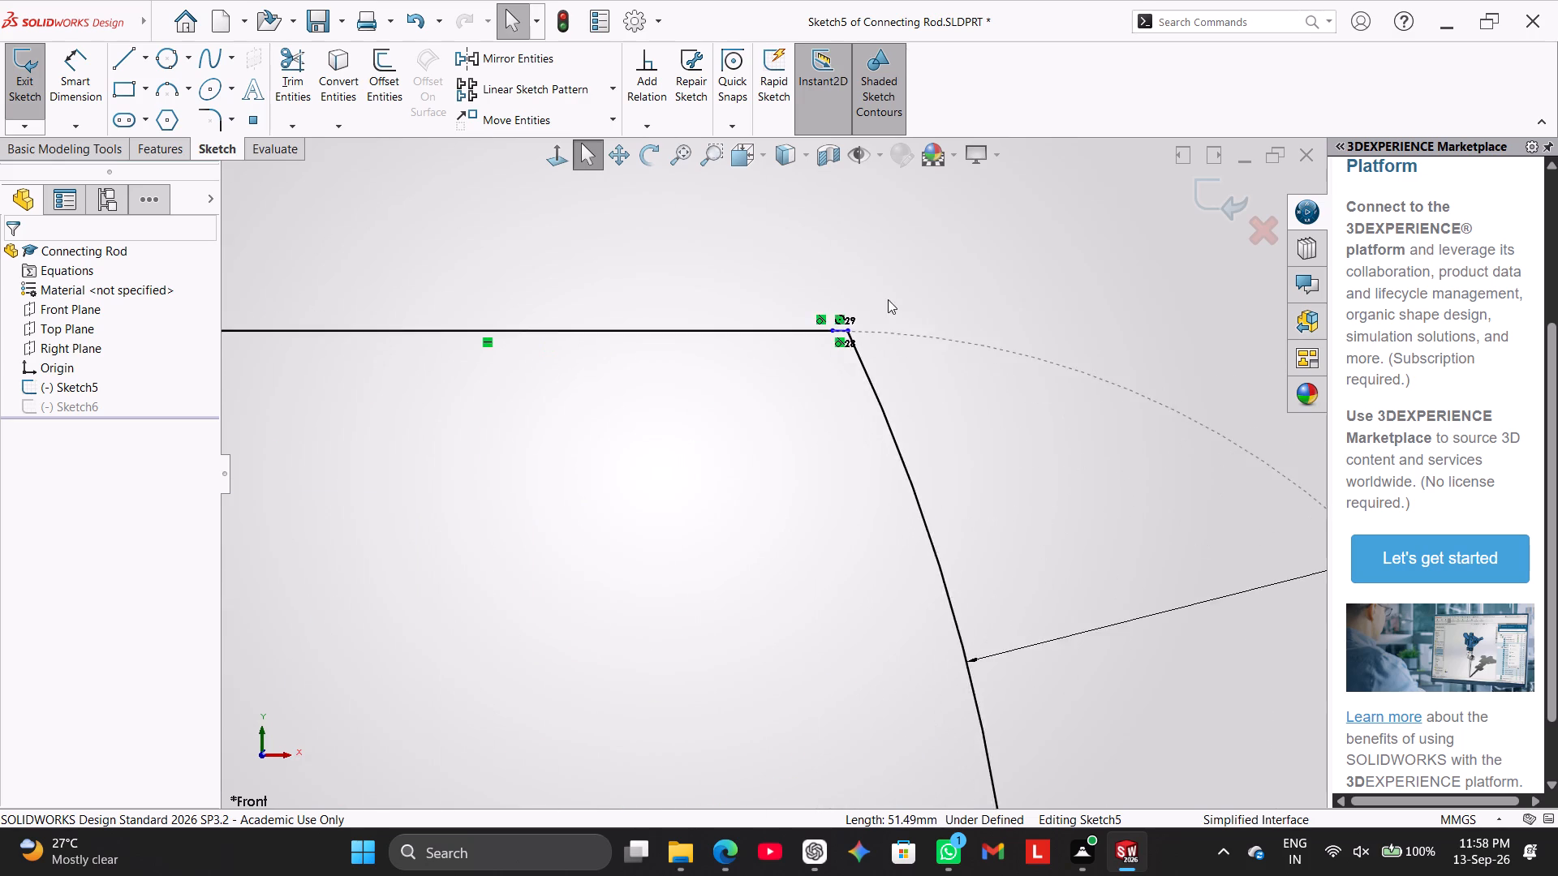
pyautogui.scroll(-2, 888, 299)
pyautogui.scroll(-13, 823, 365)
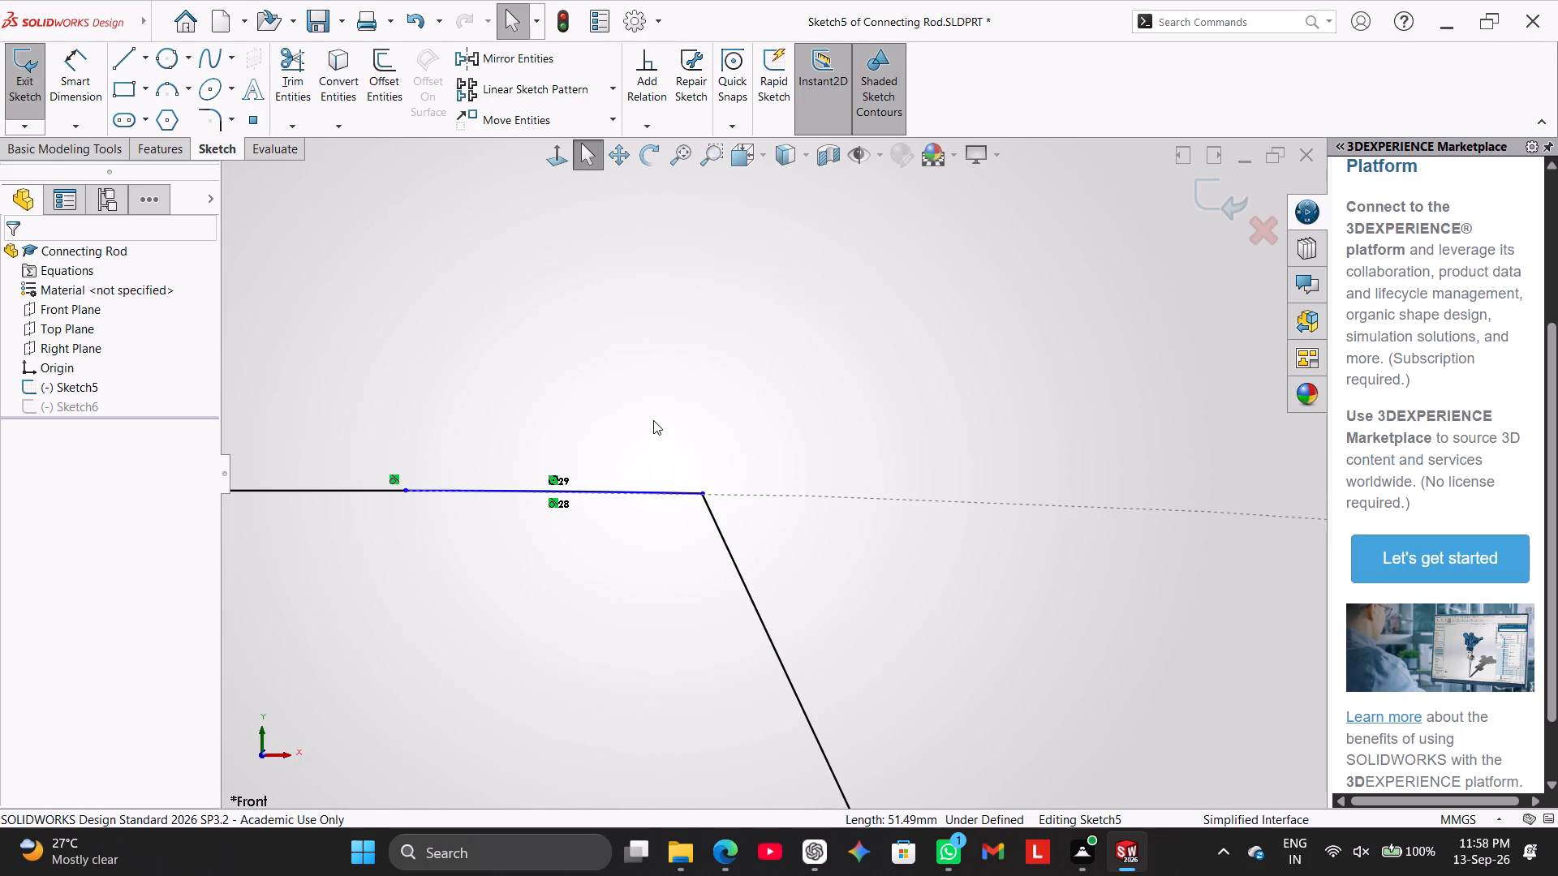
pyautogui.scroll(-4, 652, 414)
pyautogui.scroll(9, 652, 414)
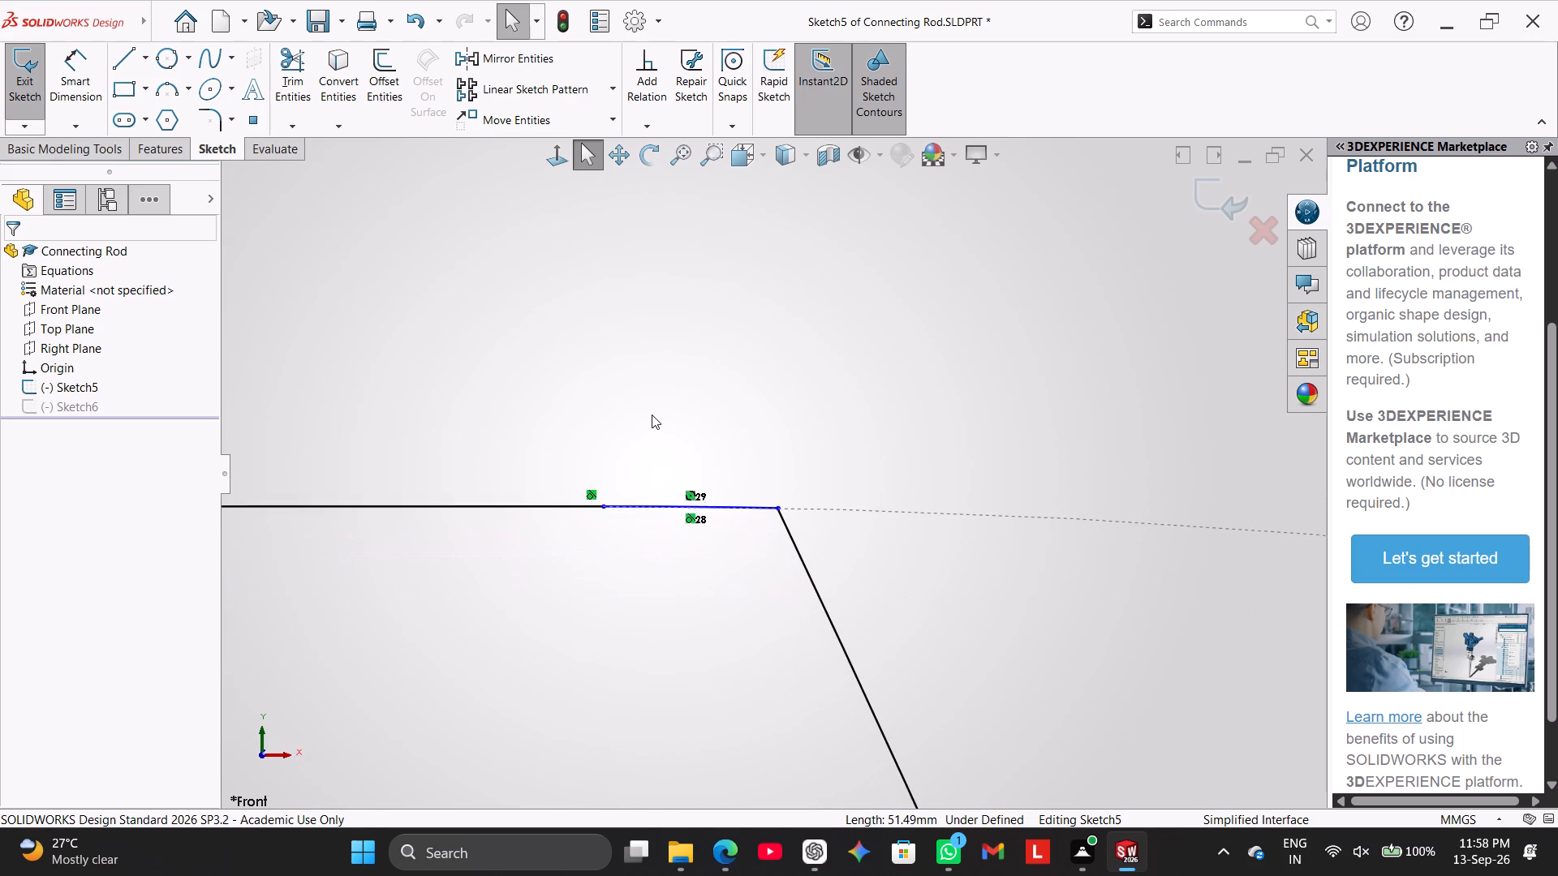
pyautogui.scroll(19, 652, 414)
pyautogui.scroll(2, 679, 461)
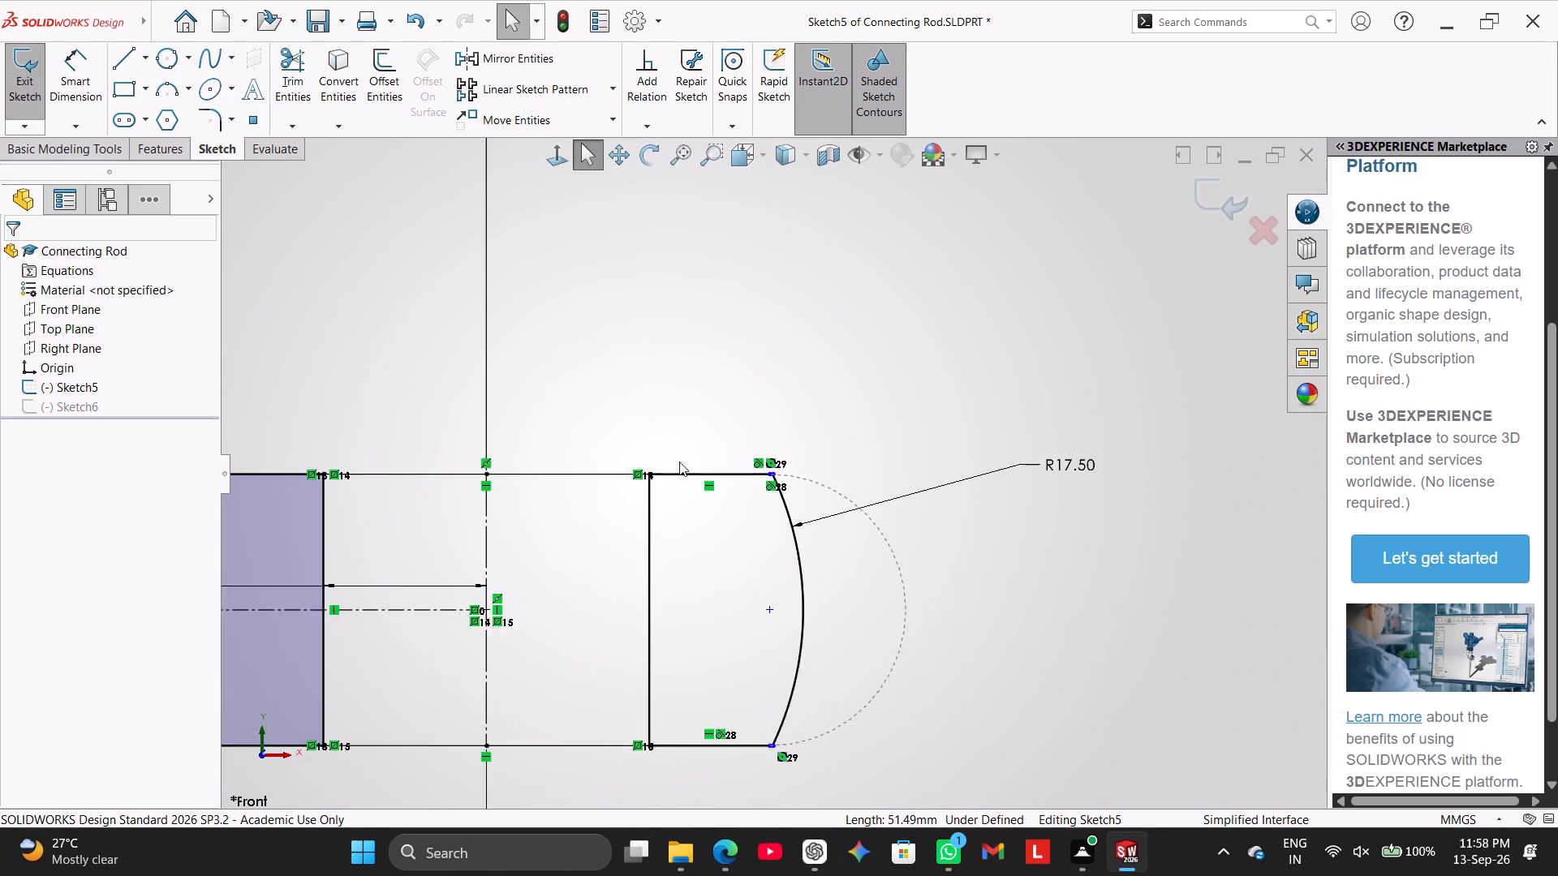
pyautogui.scroll(1, 679, 462)
# Trim away the tiny leftover segment between the small end's top edge and the upper endpoint of the outer arc.
pyautogui.scroll(-2, 816, 578)
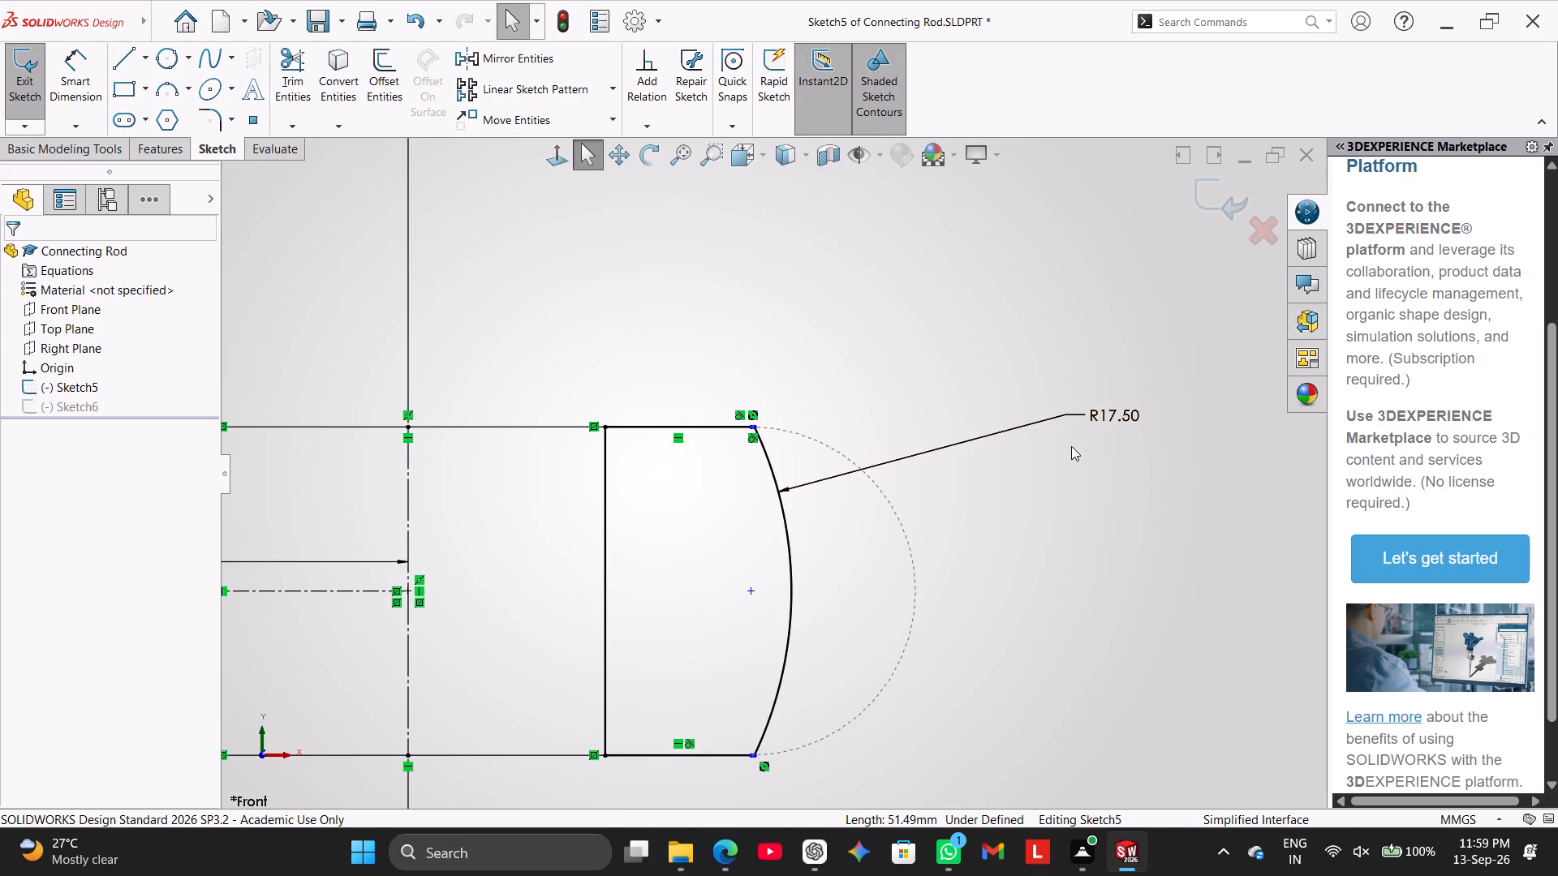
pyautogui.scroll(-2, 930, 426)
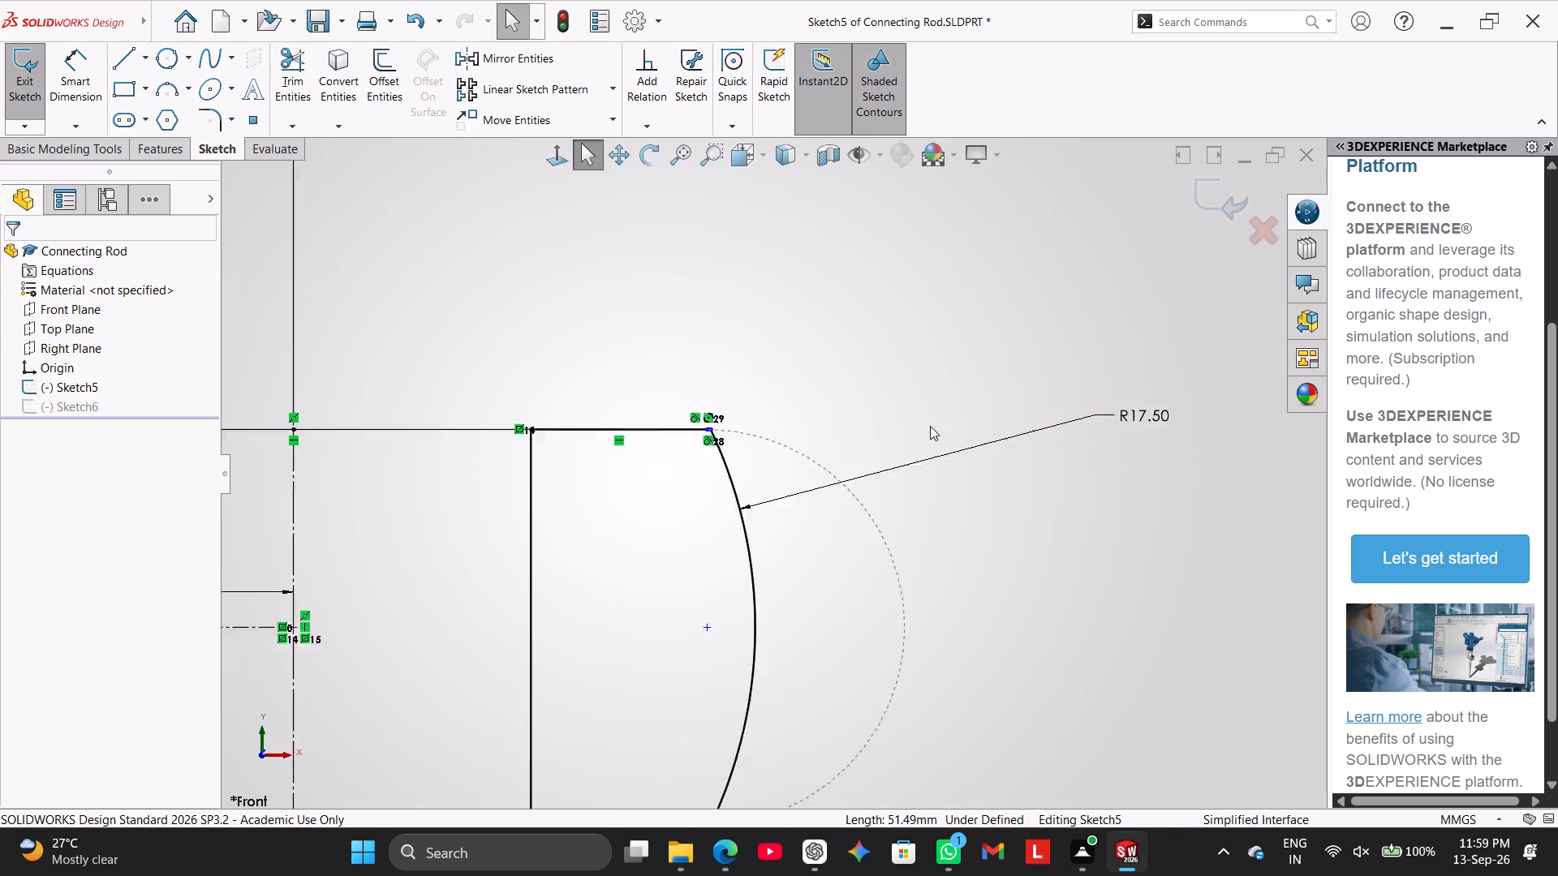
pyautogui.scroll(-1, 930, 426)
pyautogui.scroll(-3, 837, 410)
pyautogui.scroll(-3, 572, 432)
pyautogui.scroll(1, 468, 477)
pyautogui.scroll(-3, 420, 445)
pyautogui.click(303, 67)
pyautogui.scroll(-6, 445, 430)
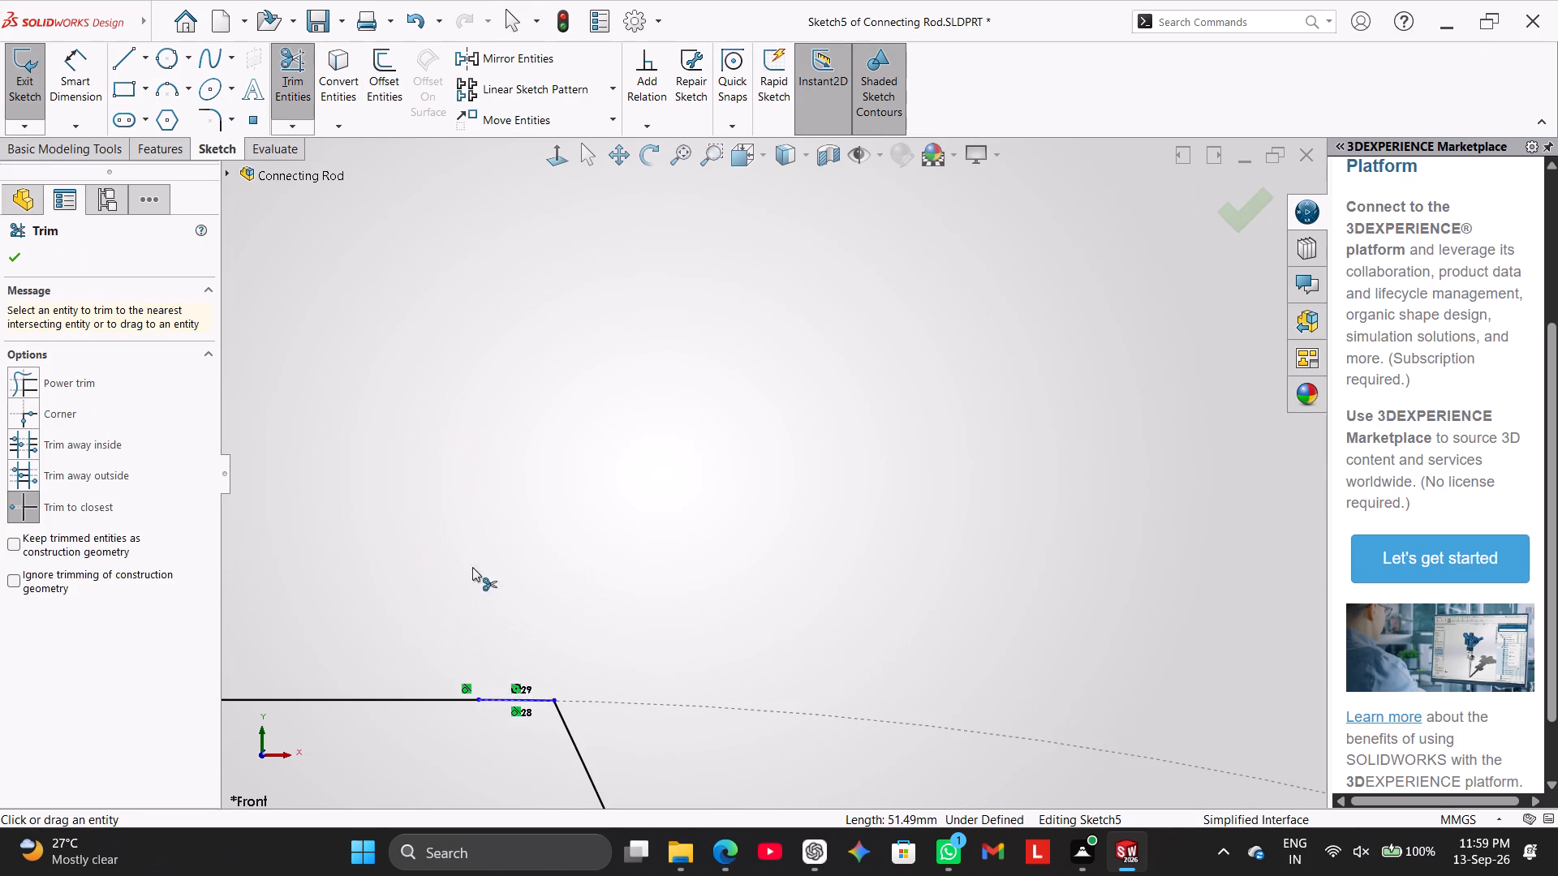
pyautogui.click(504, 697)
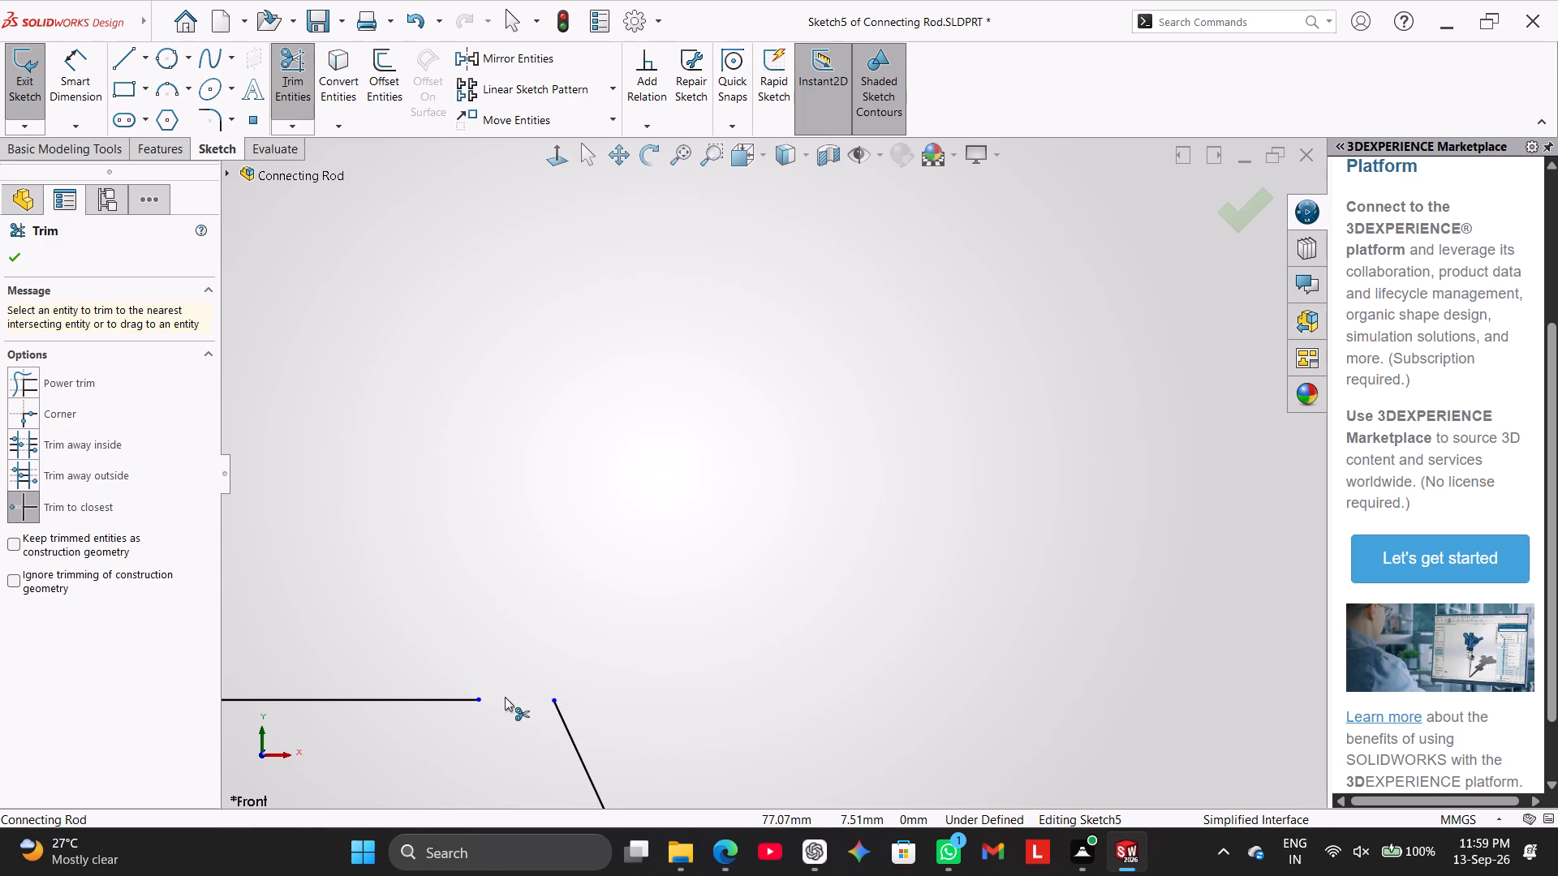
pyautogui.click(505, 697)
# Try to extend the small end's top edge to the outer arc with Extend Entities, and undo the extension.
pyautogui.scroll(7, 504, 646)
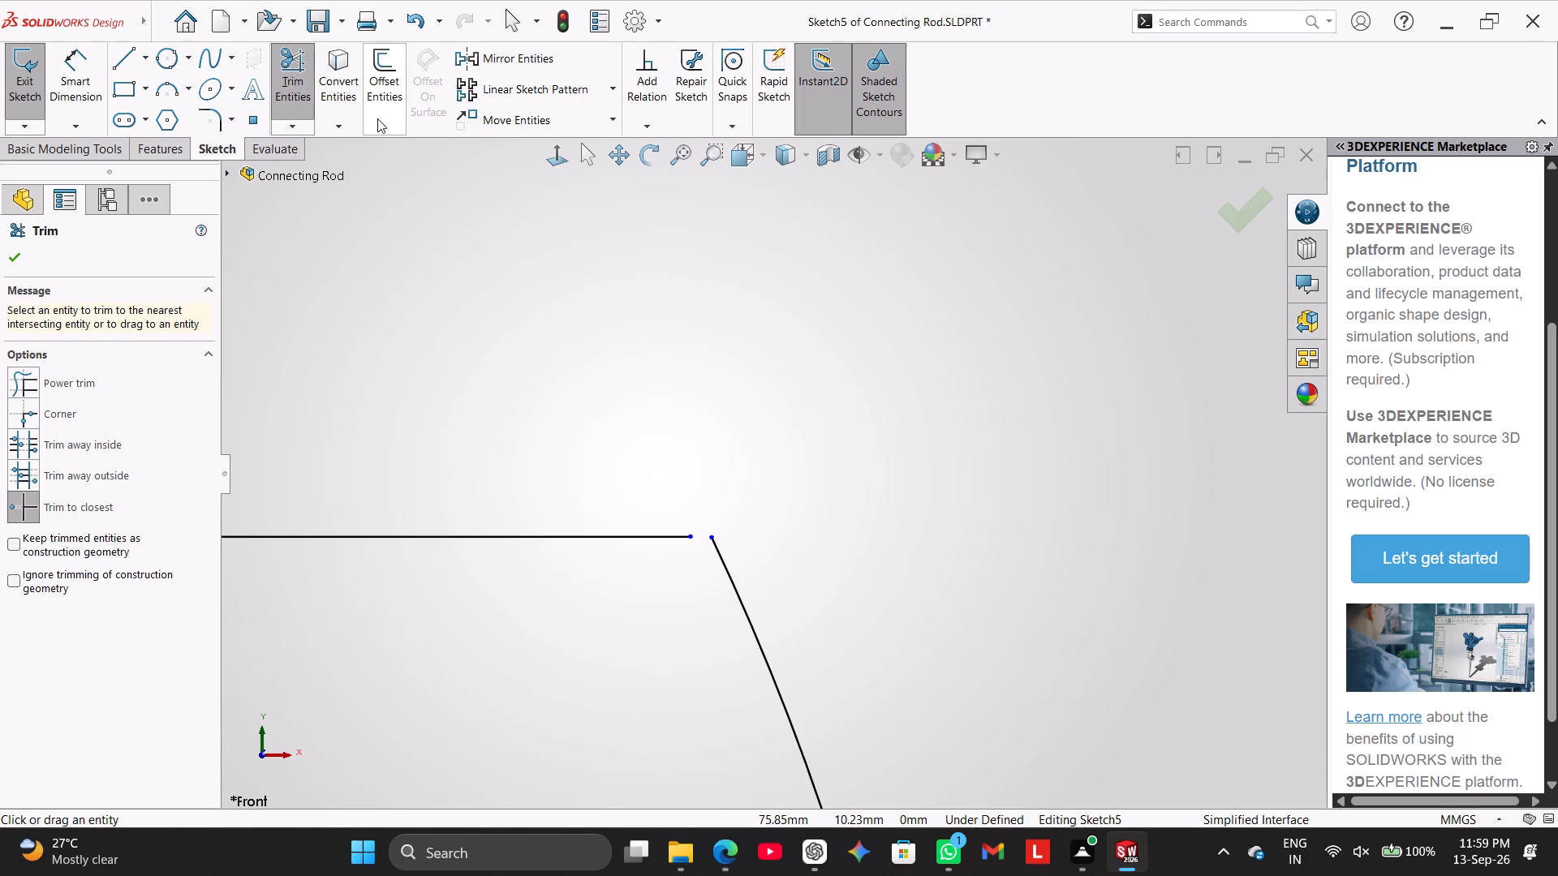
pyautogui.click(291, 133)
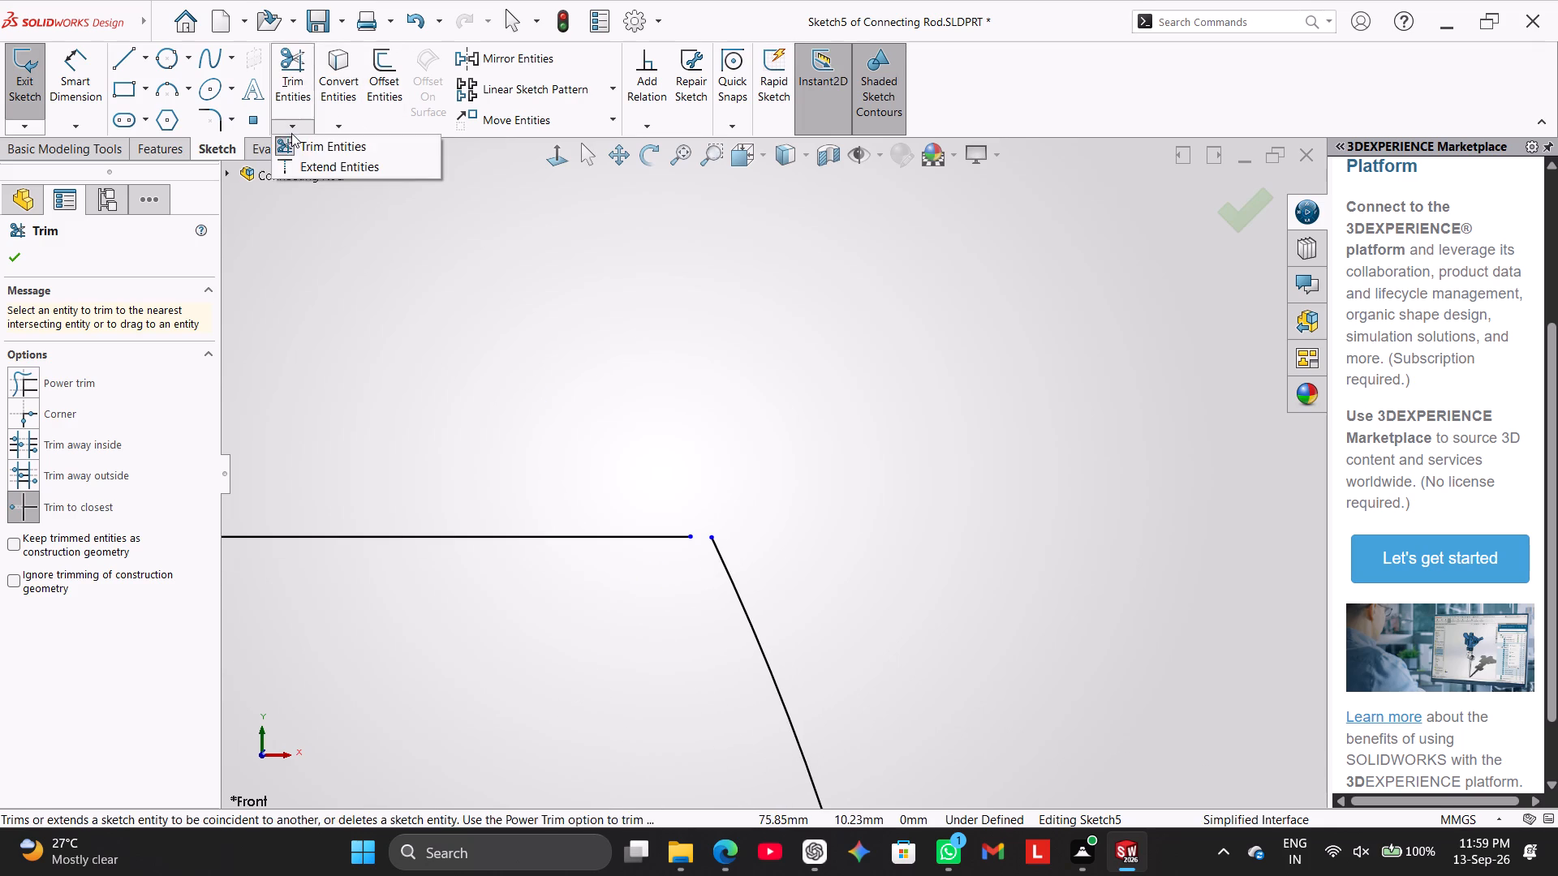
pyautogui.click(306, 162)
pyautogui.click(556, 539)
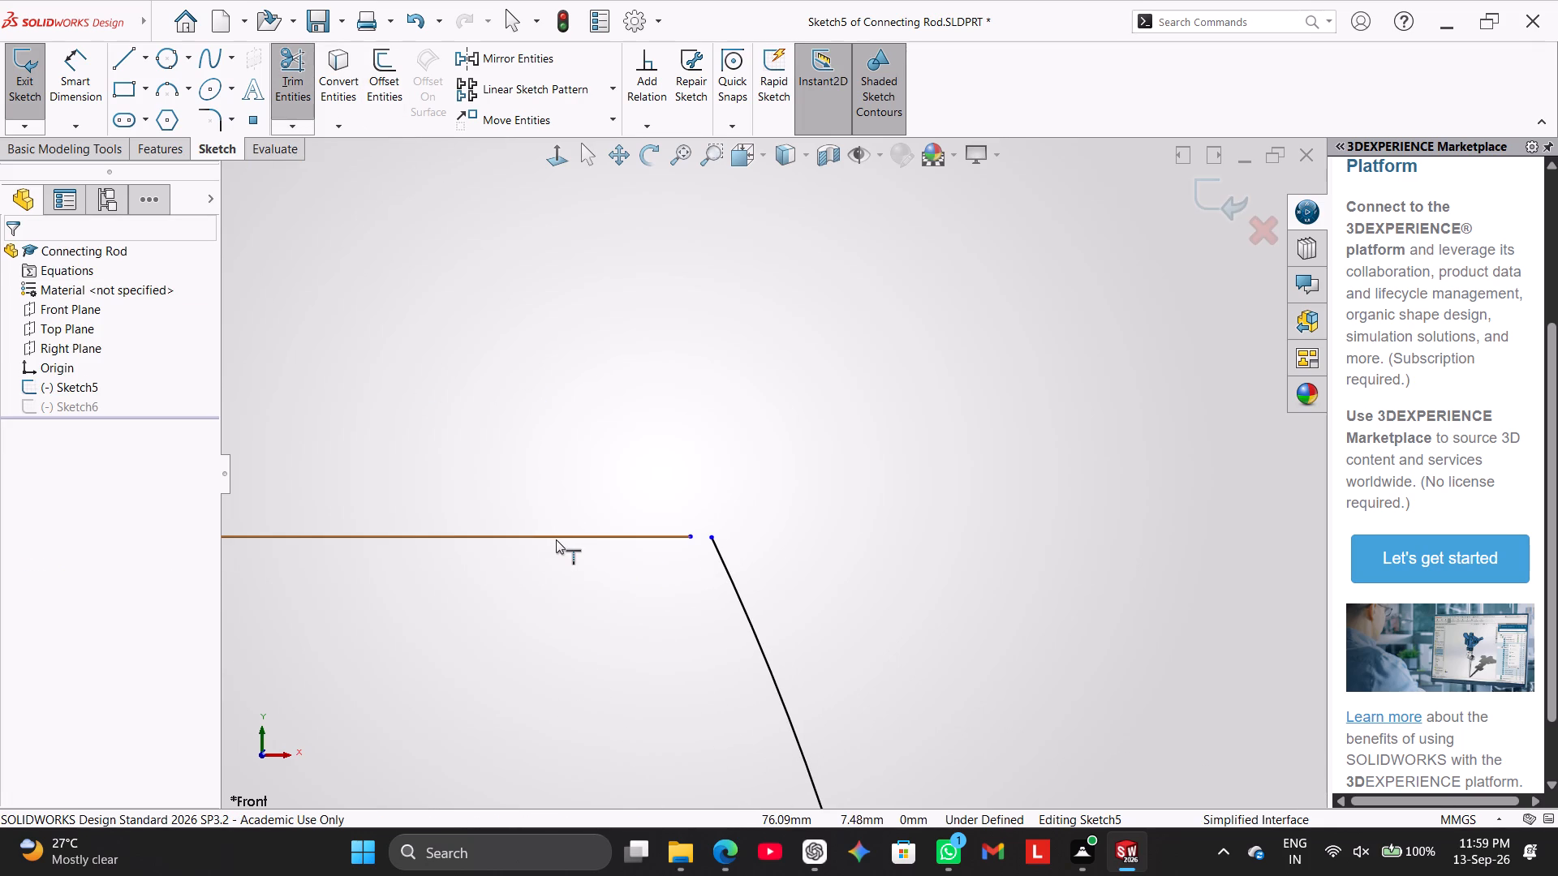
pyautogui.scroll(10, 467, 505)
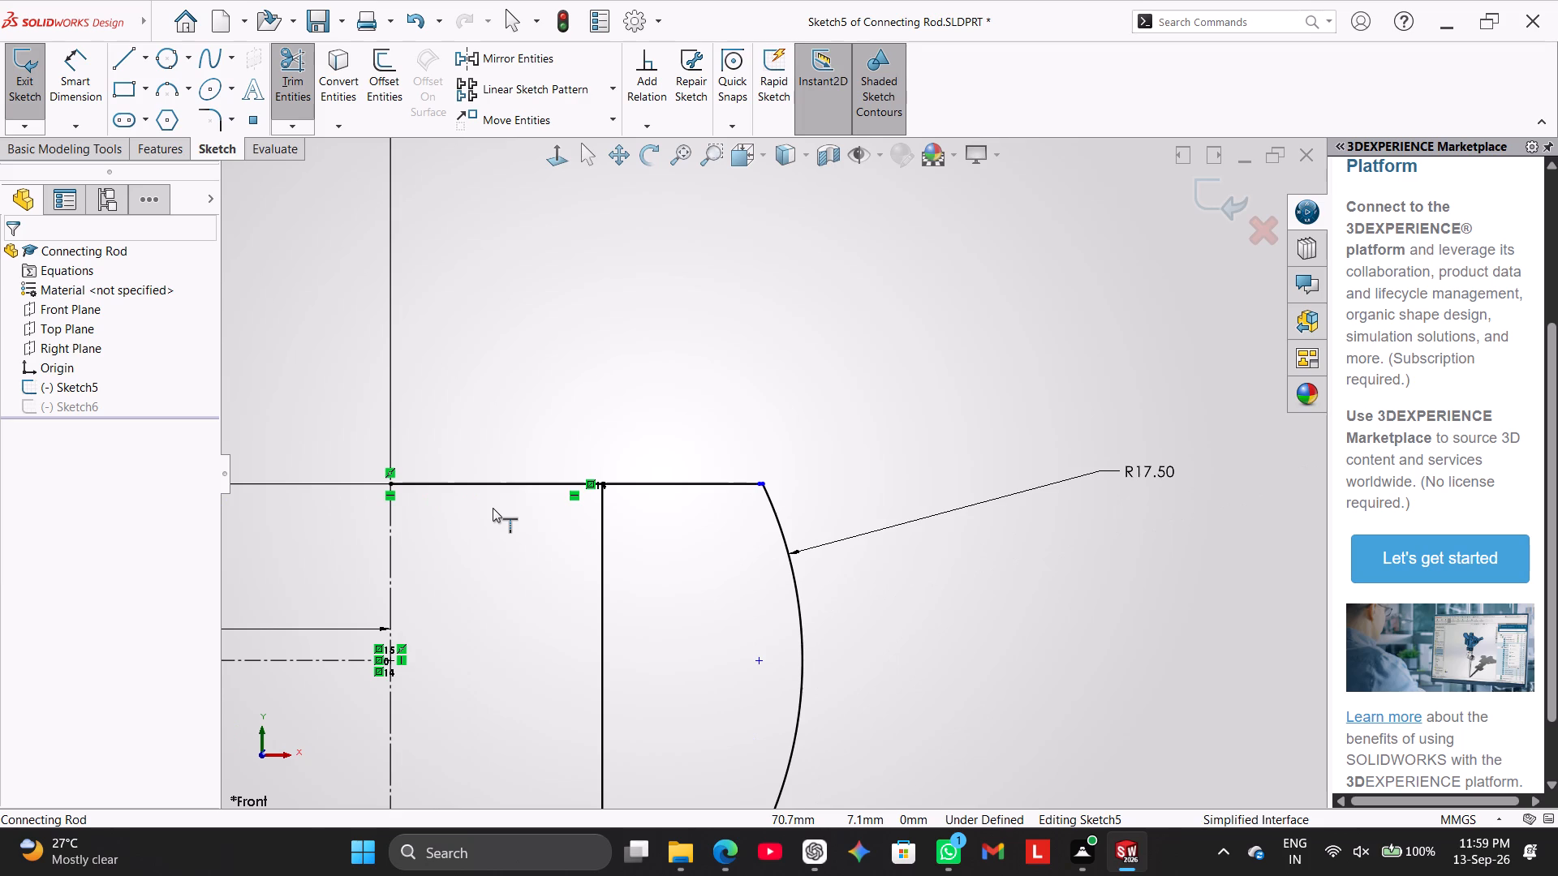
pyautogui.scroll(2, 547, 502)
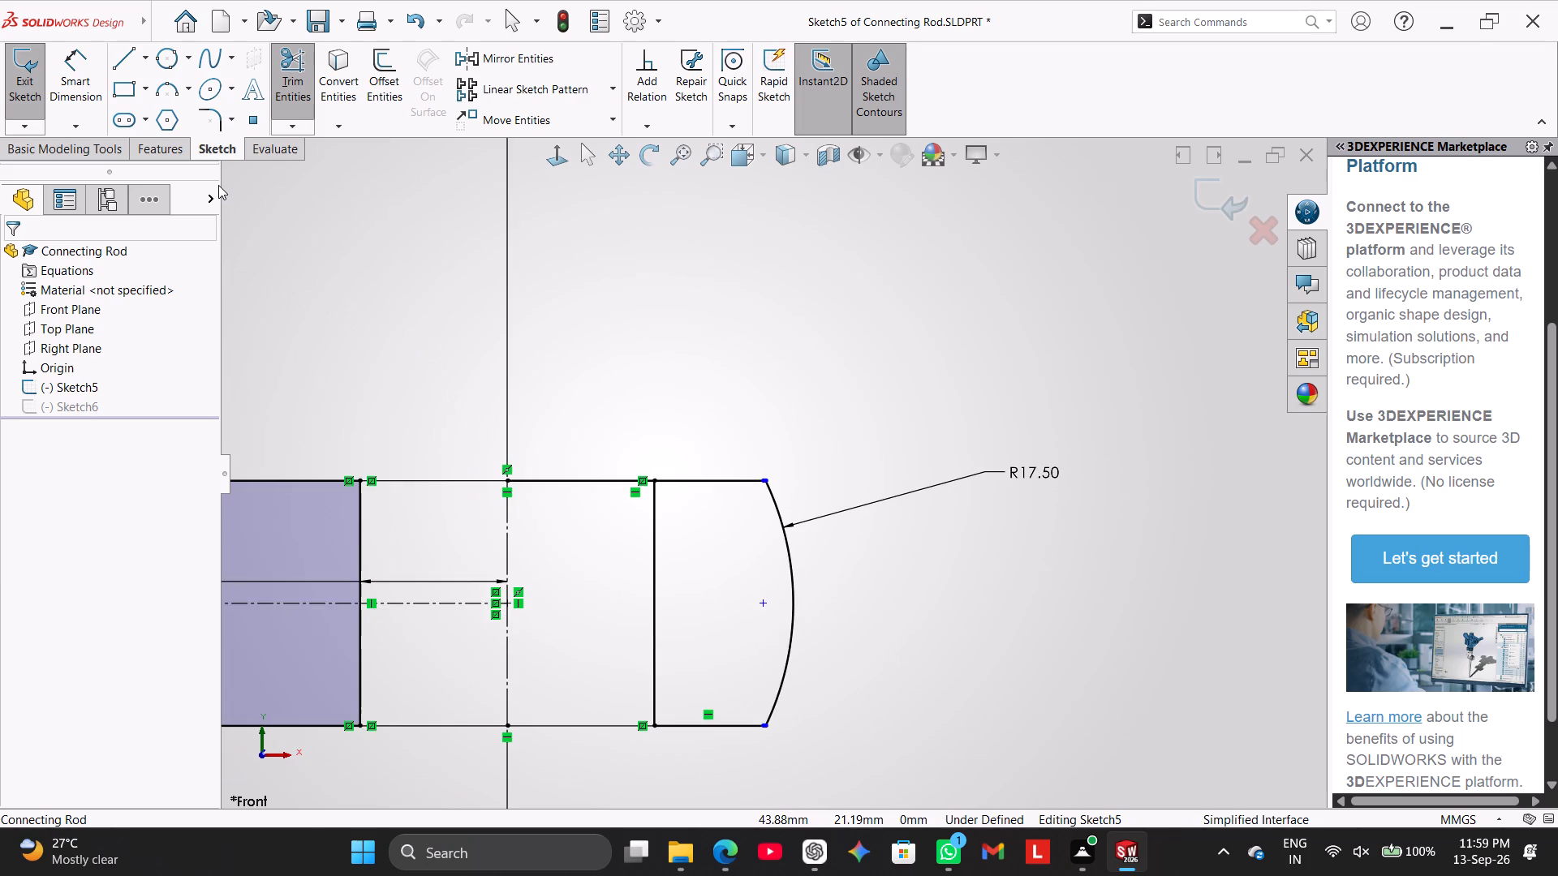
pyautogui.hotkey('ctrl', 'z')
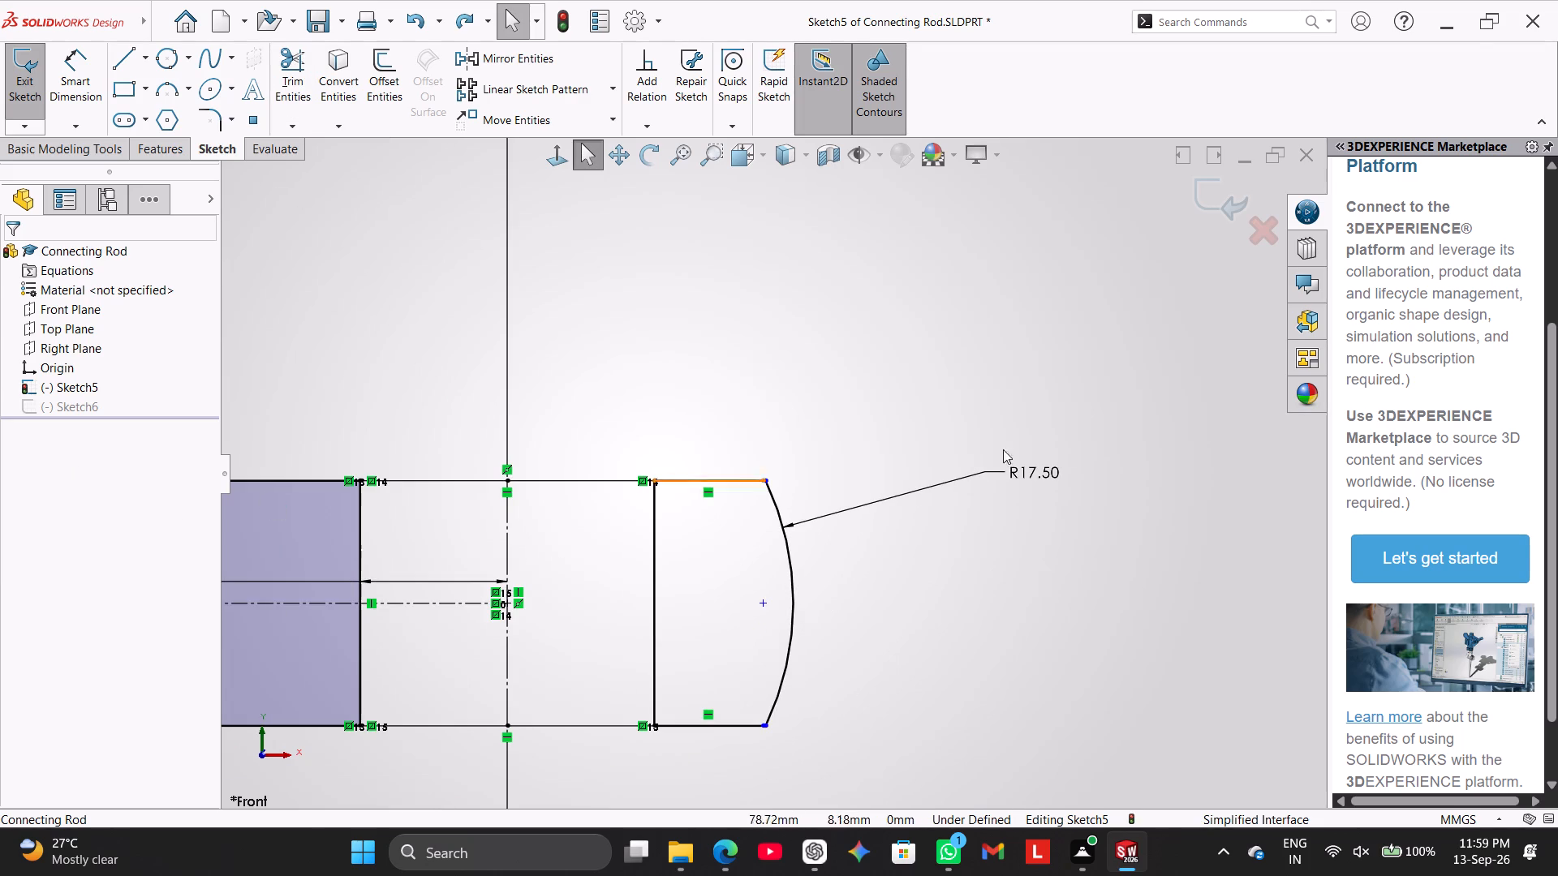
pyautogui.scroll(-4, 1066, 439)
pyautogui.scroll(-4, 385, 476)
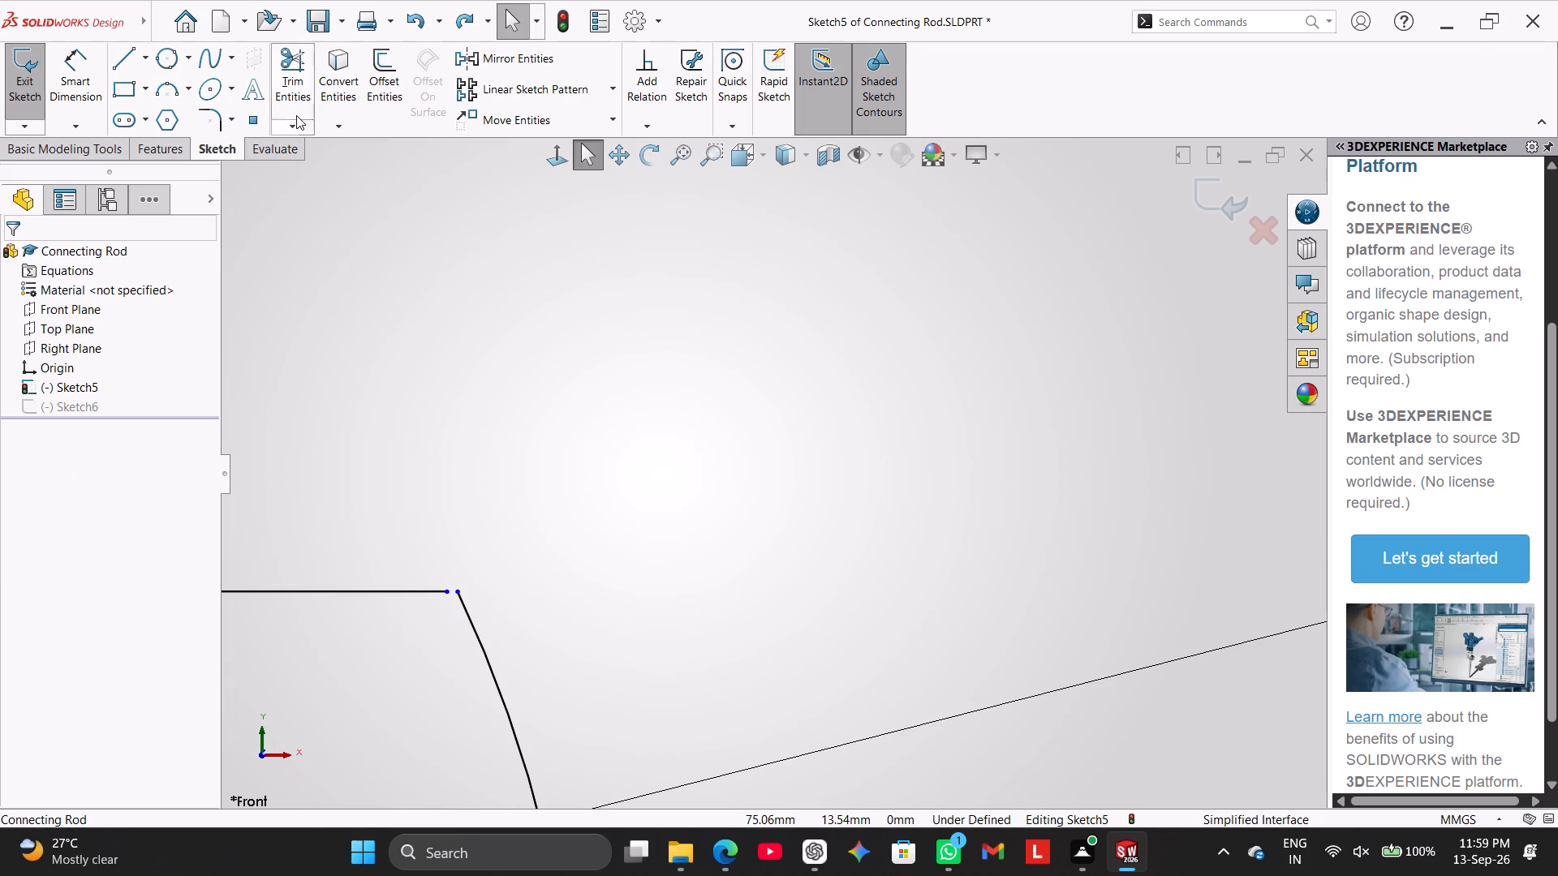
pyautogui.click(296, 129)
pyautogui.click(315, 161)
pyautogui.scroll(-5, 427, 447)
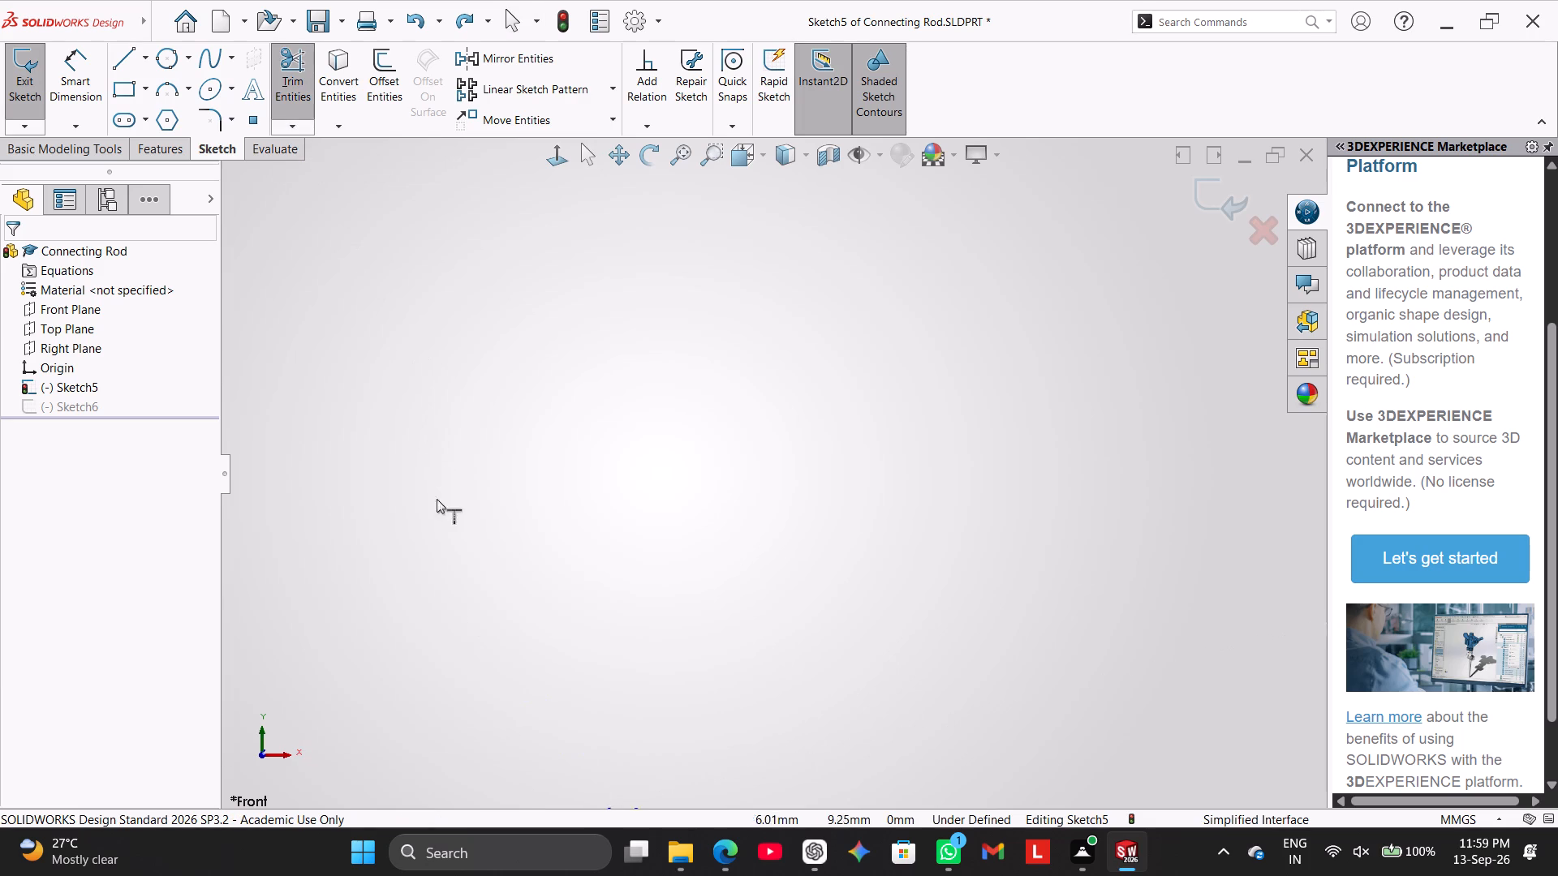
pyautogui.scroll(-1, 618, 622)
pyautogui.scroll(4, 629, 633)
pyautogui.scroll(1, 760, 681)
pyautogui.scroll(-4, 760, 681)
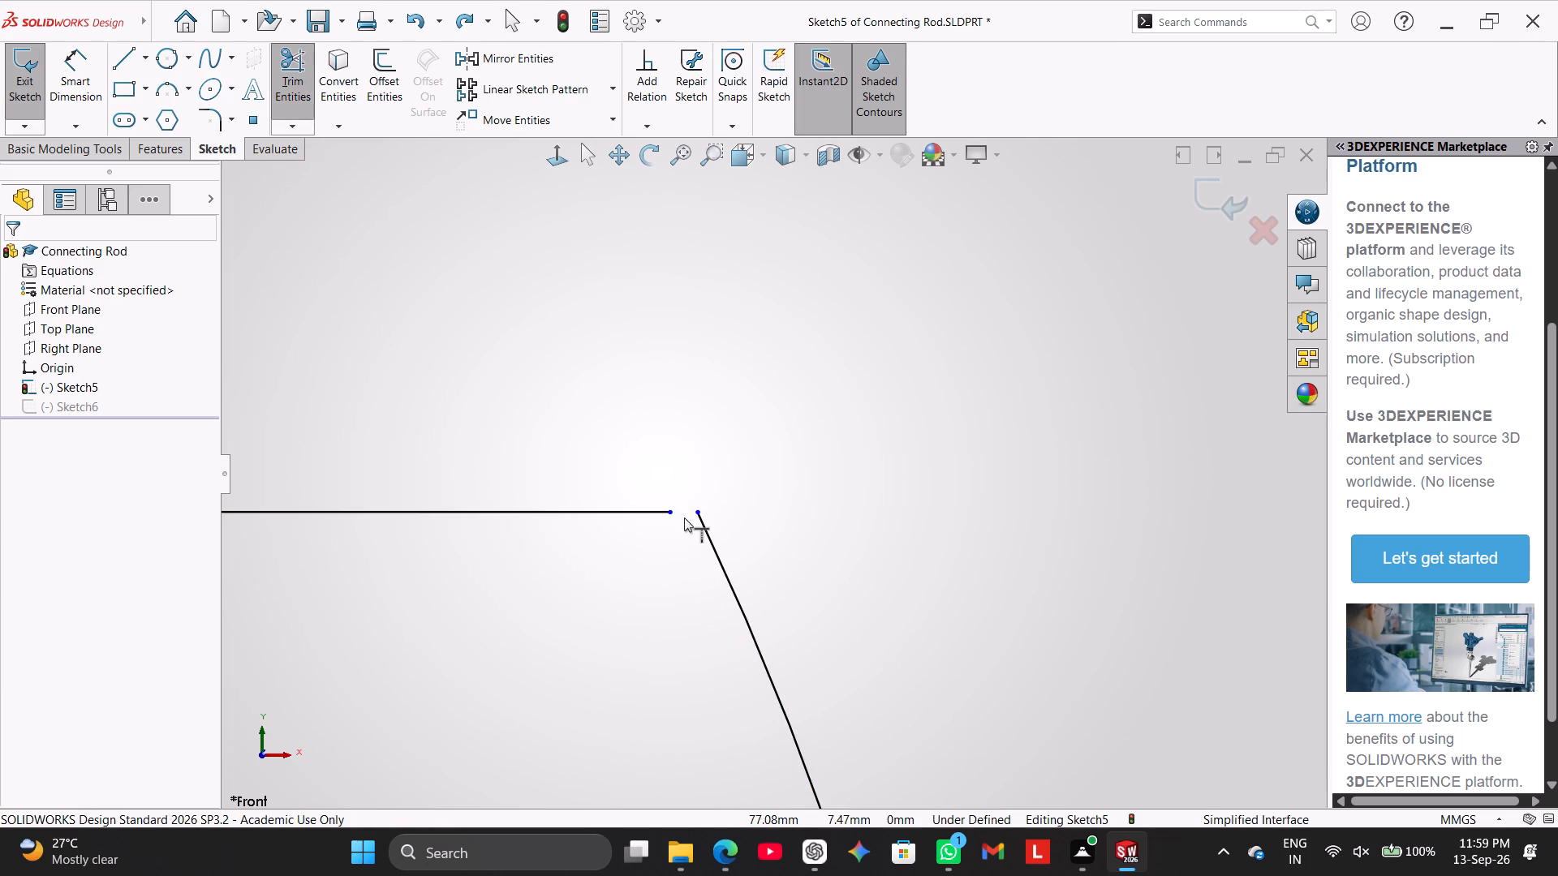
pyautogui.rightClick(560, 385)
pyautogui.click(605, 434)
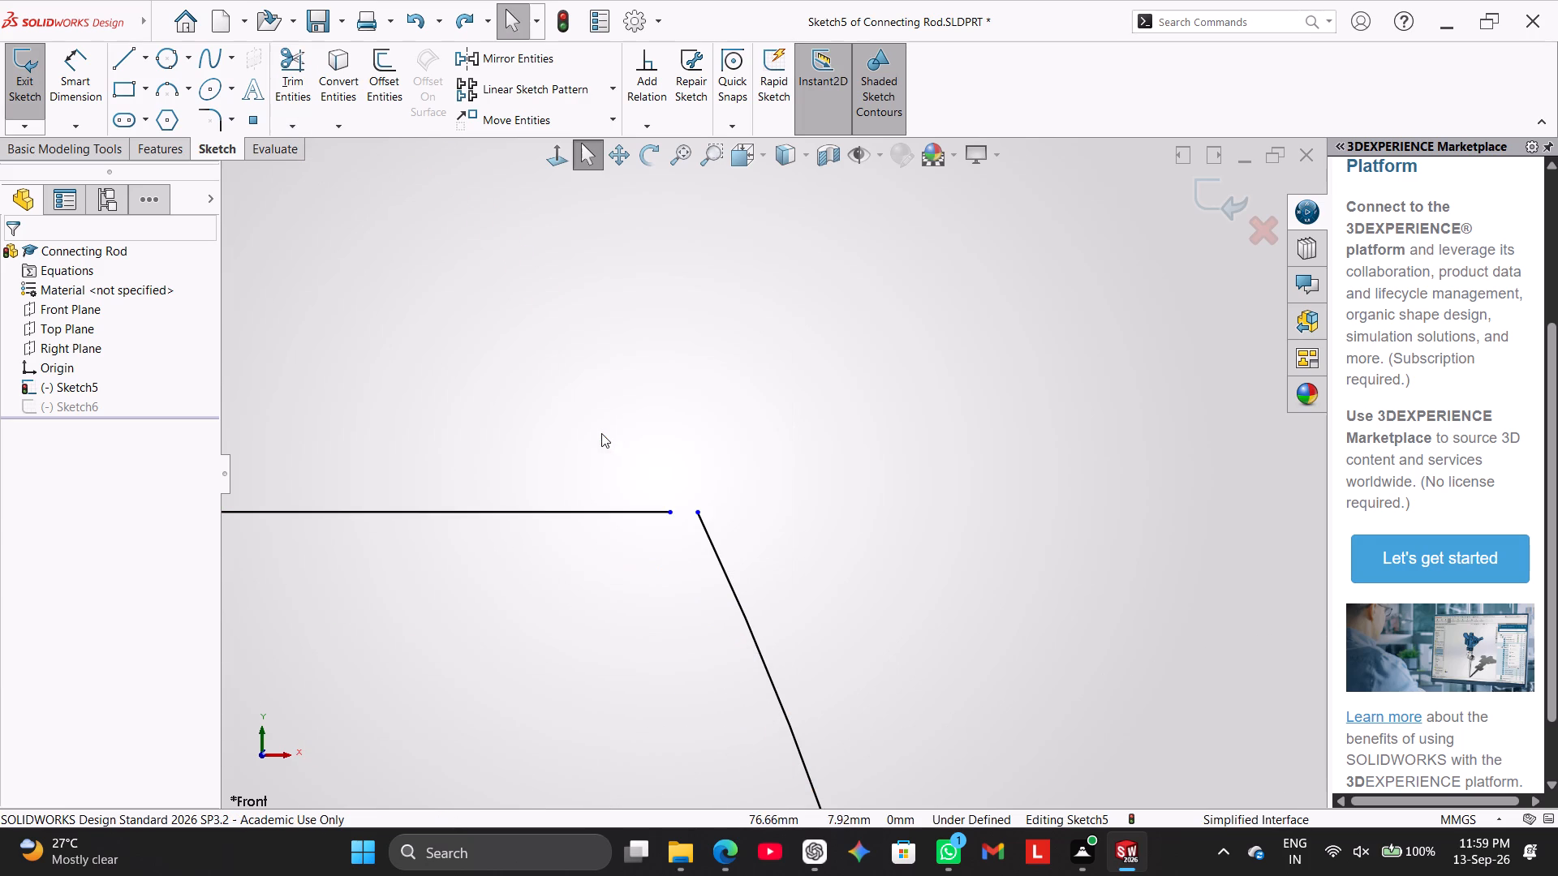
# Close the gap at the small end's upper corner by snapping the top edge's endpoint onto the outer arc's upper endpoint.
pyautogui.moveTo(667, 513); pyautogui.dragTo(698, 509)
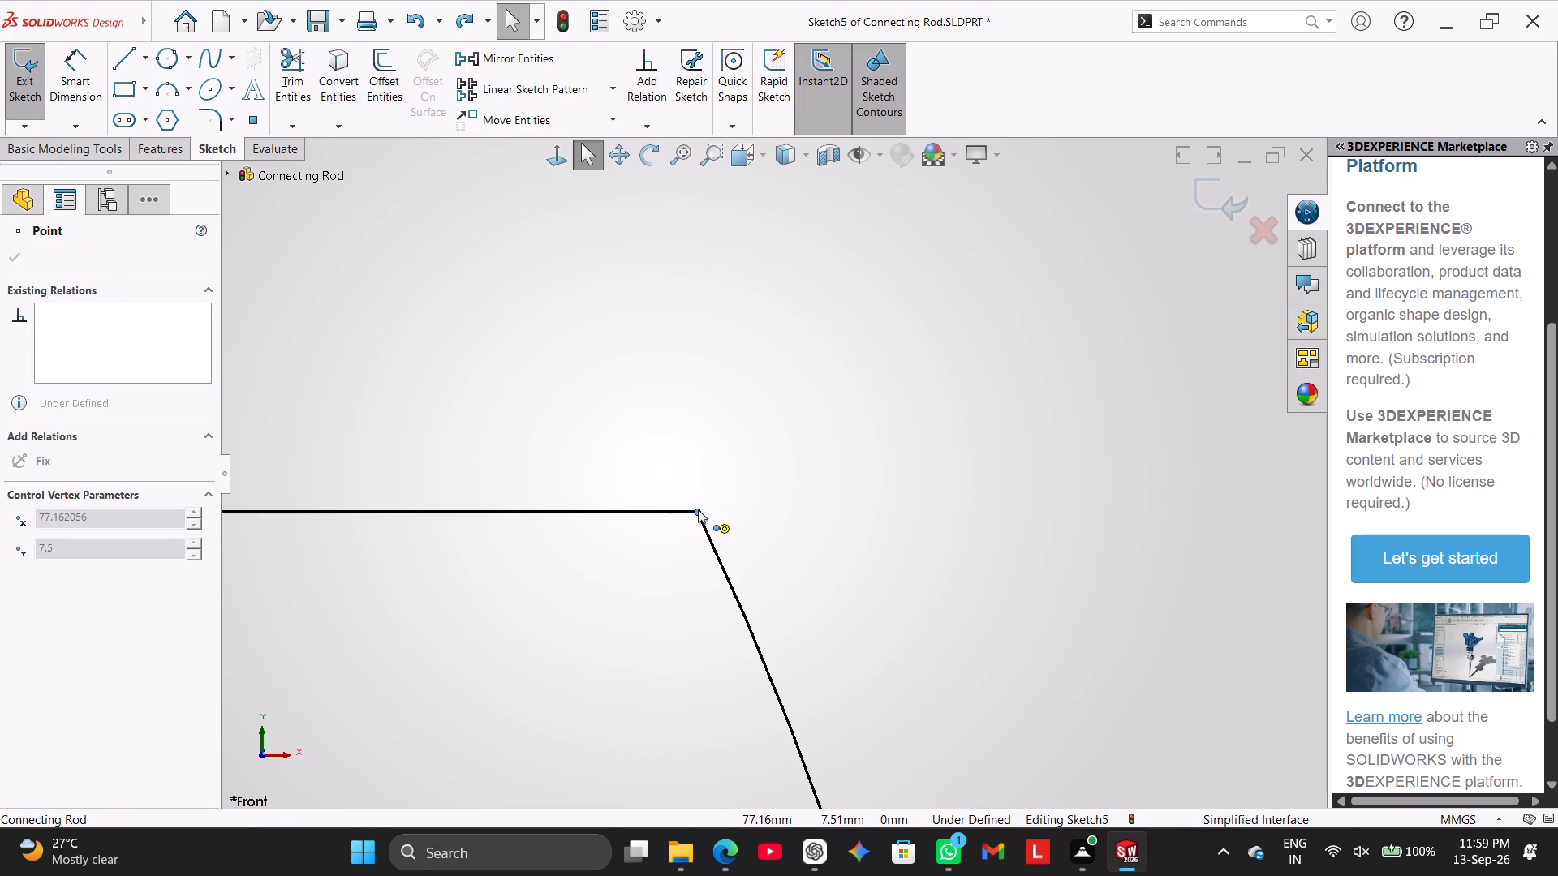
pyautogui.moveTo(698, 509); pyautogui.dragTo(698, 510)
# Trim away the tiny leftover segment between the small end's bottom edge and the lower endpoint of the outer arc.
pyautogui.scroll(15, 588, 560)
pyautogui.scroll(-2, 919, 752)
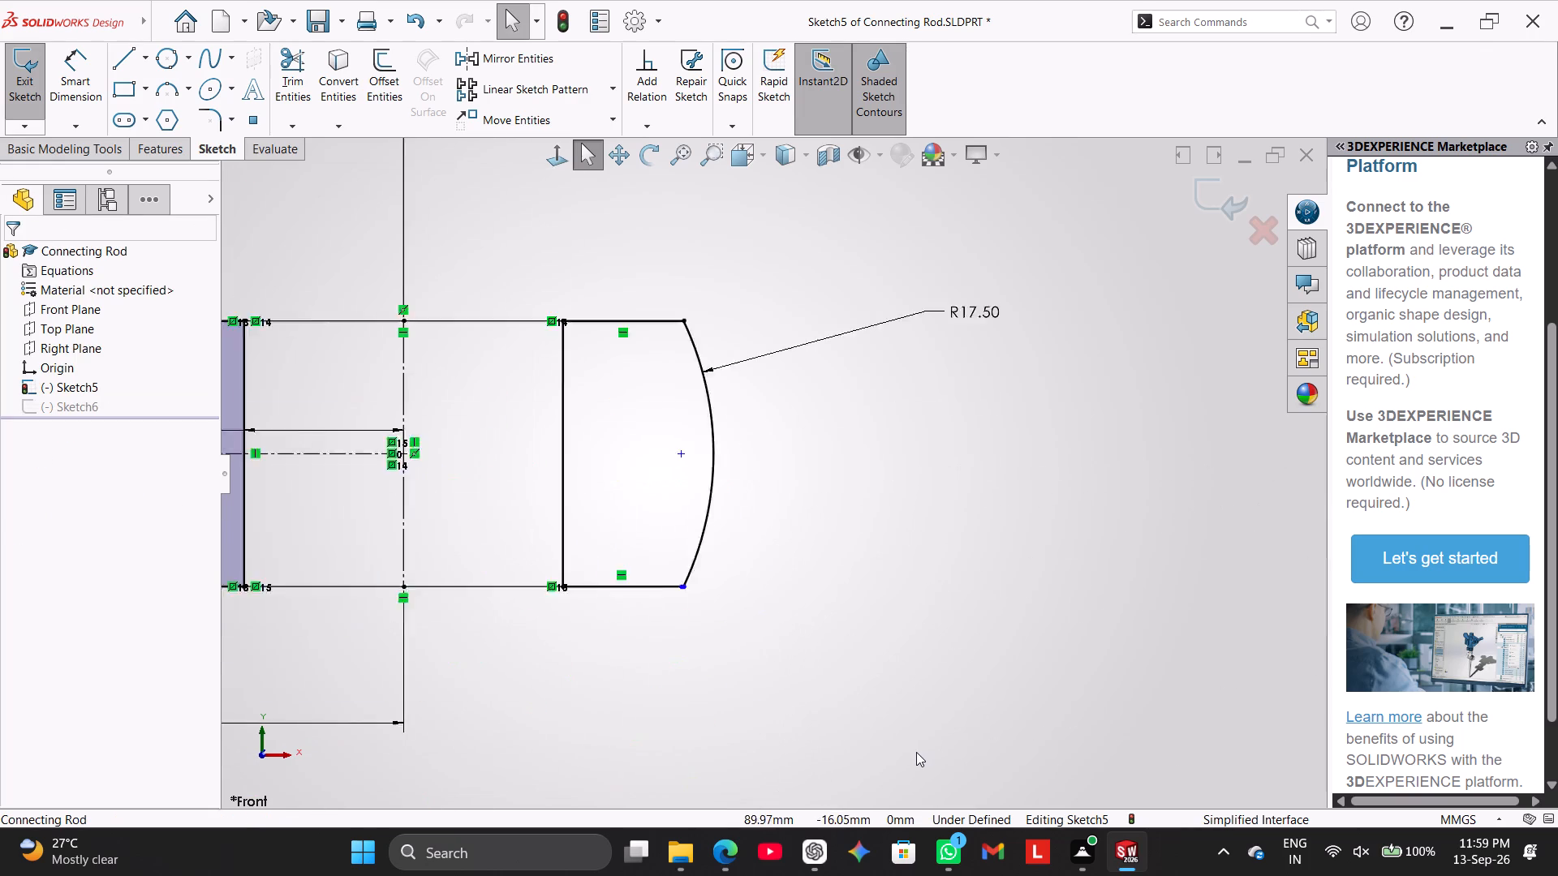
pyautogui.scroll(-3, 916, 752)
pyautogui.scroll(-4, 526, 495)
pyautogui.scroll(-5, 527, 386)
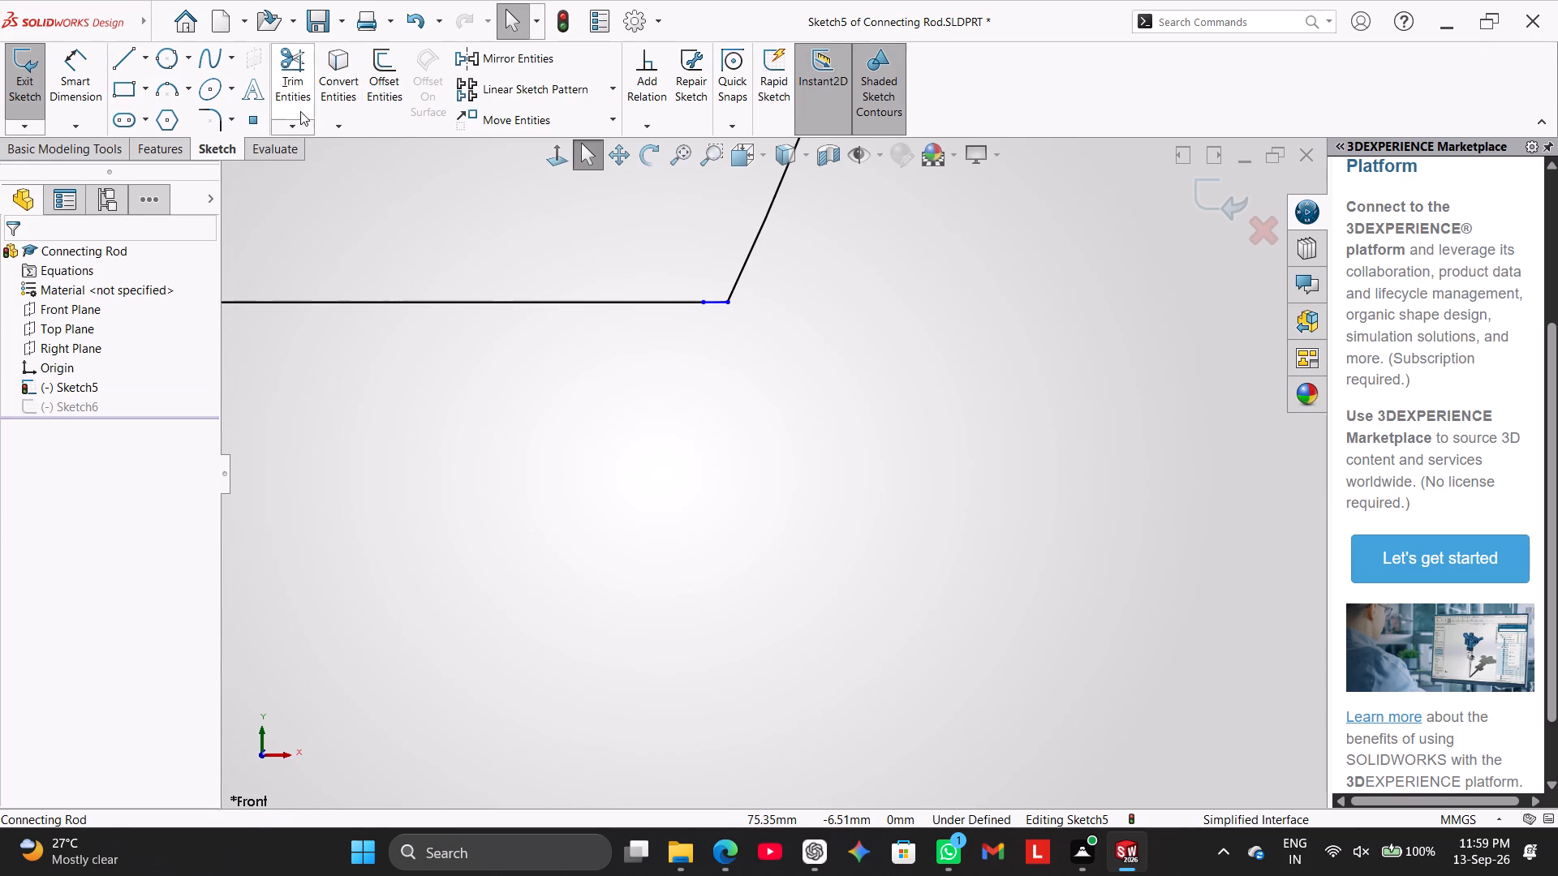
pyautogui.click(300, 109)
pyautogui.scroll(-8, 656, 280)
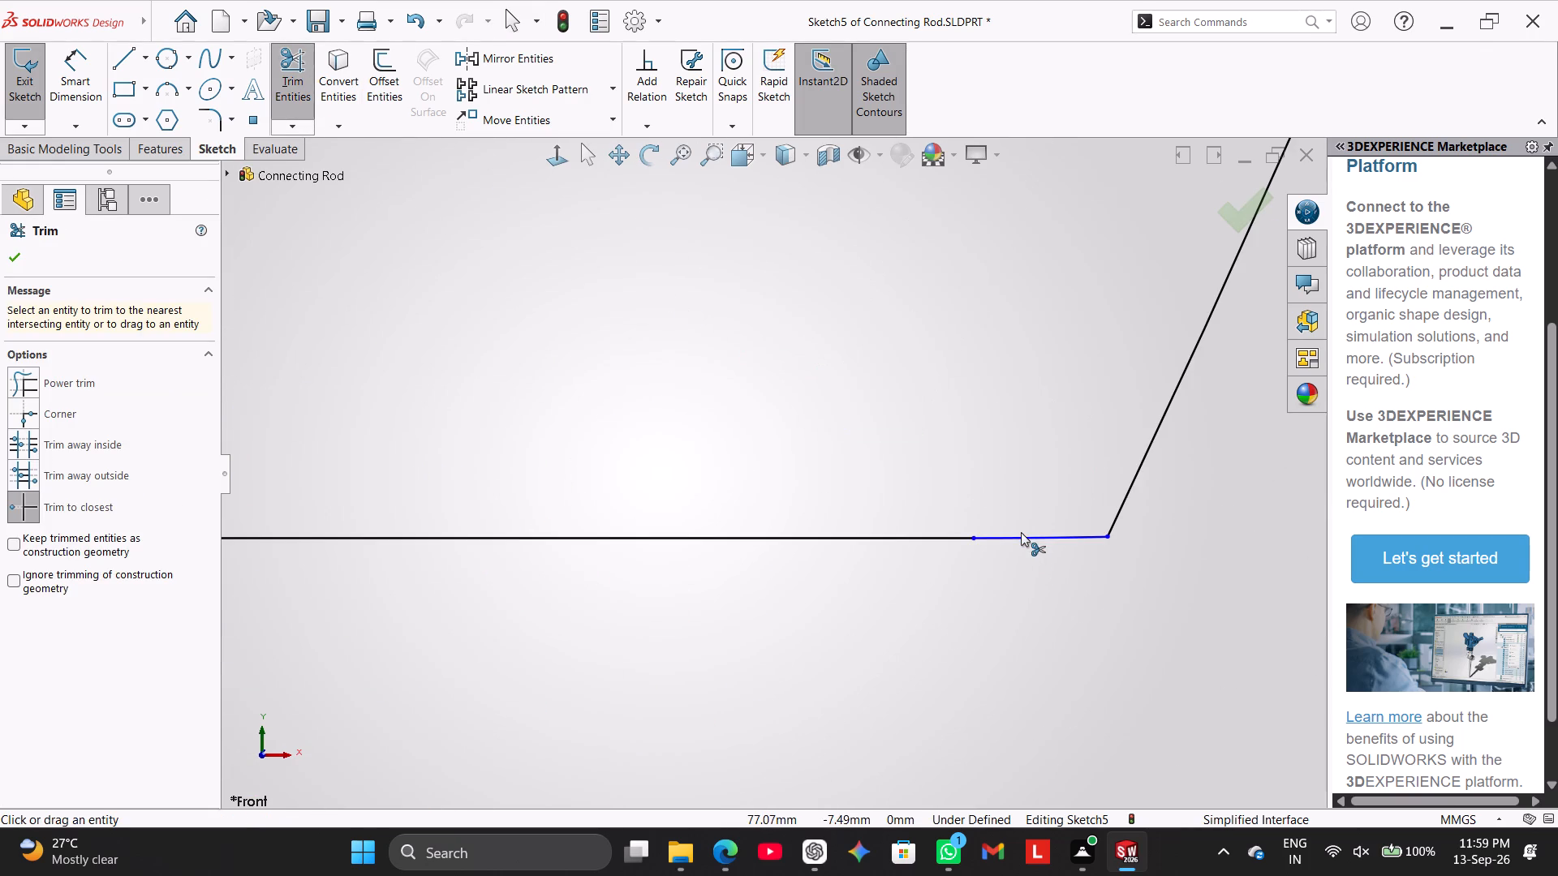
pyautogui.click(1021, 532)
pyautogui.click(1021, 539)
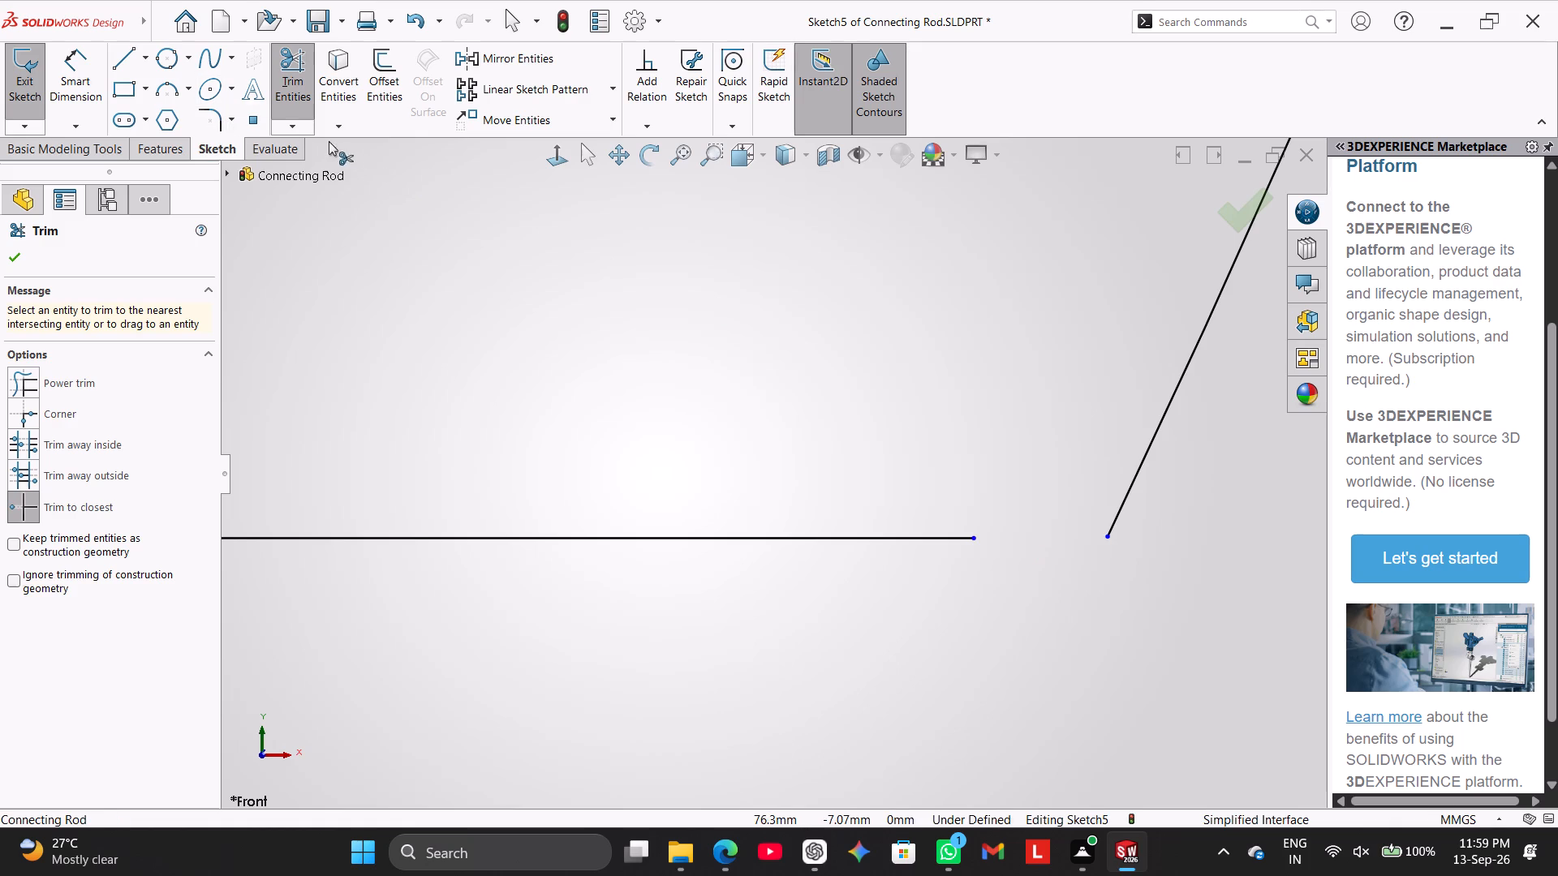
pyautogui.click(295, 76)
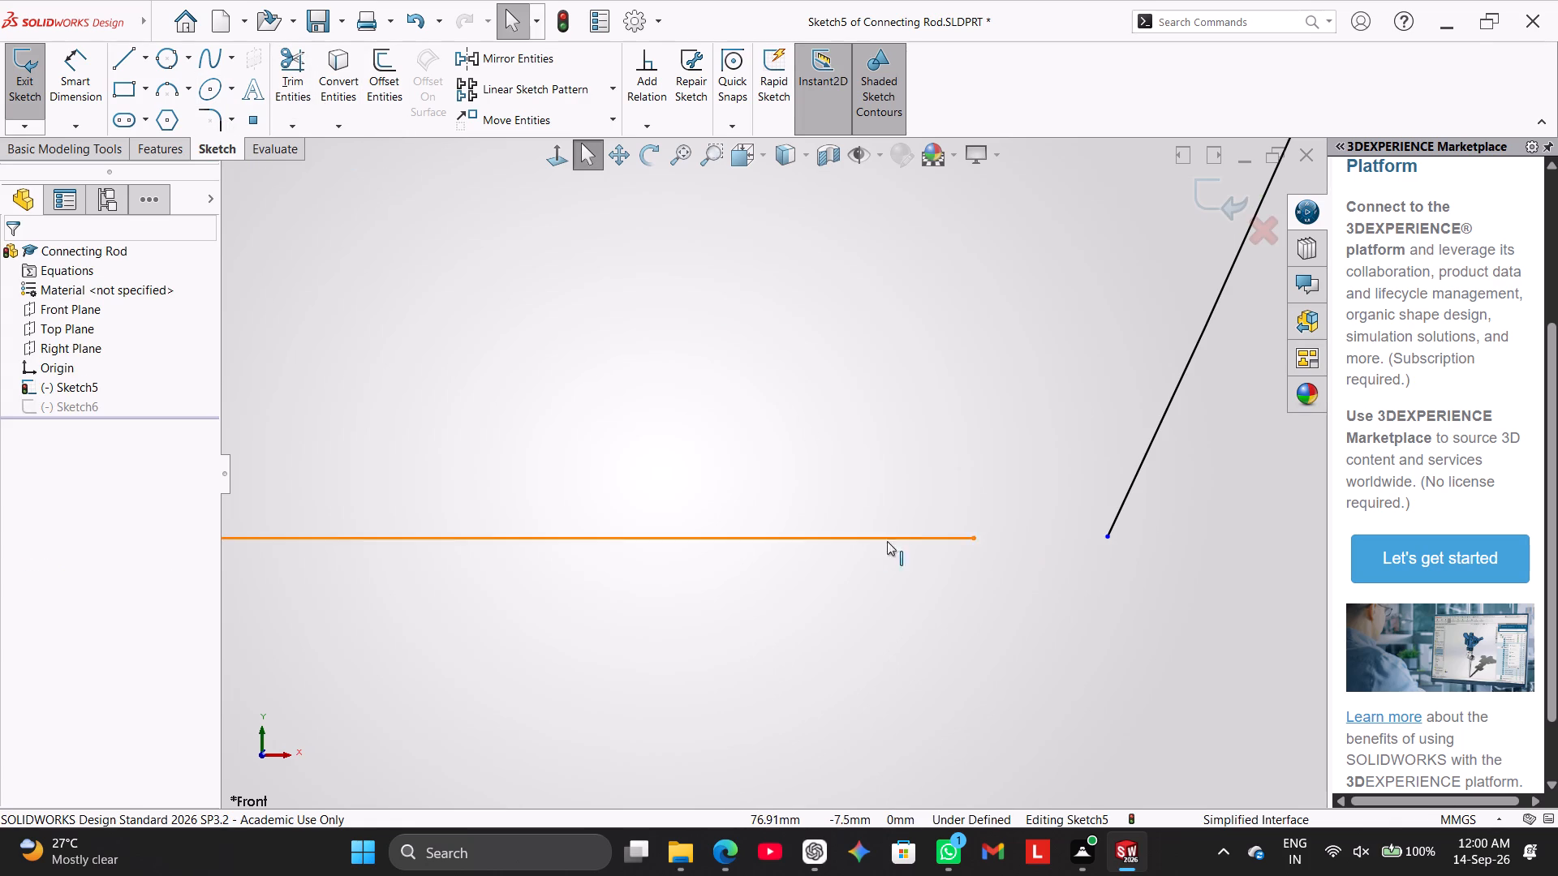
# Close the gap at the small end's lower corner by snapping the bottom edge's endpoint onto the outer arc's lower endpoint.
pyautogui.moveTo(974, 534); pyautogui.dragTo(1134, 537)
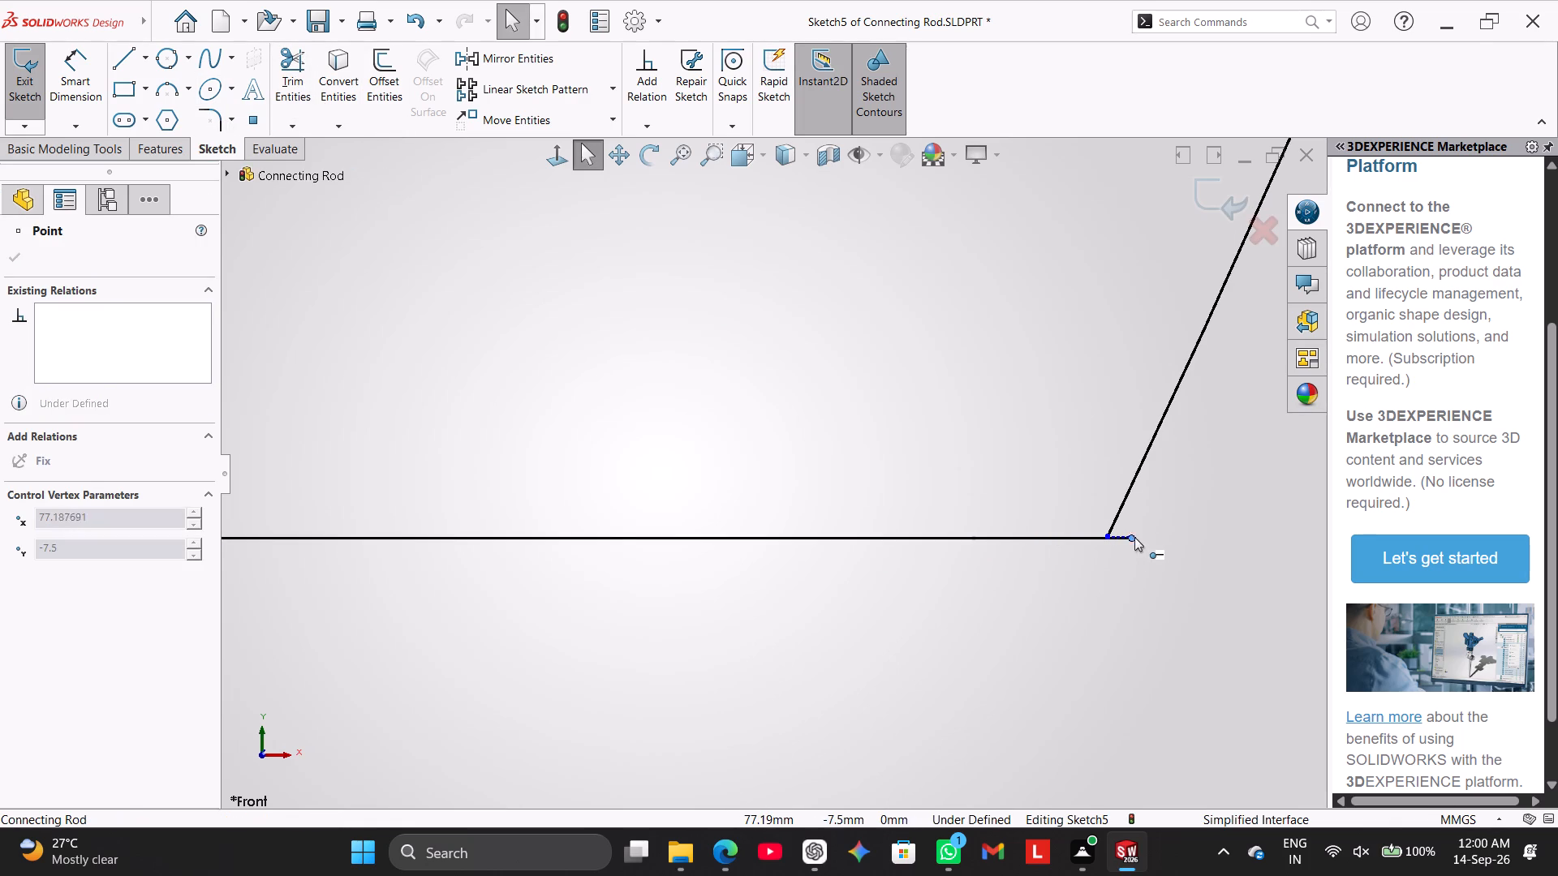
pyautogui.moveTo(1134, 537); pyautogui.dragTo(1101, 538)
pyautogui.moveTo(1101, 538); pyautogui.dragTo(1108, 536)
pyautogui.scroll(4, 860, 630)
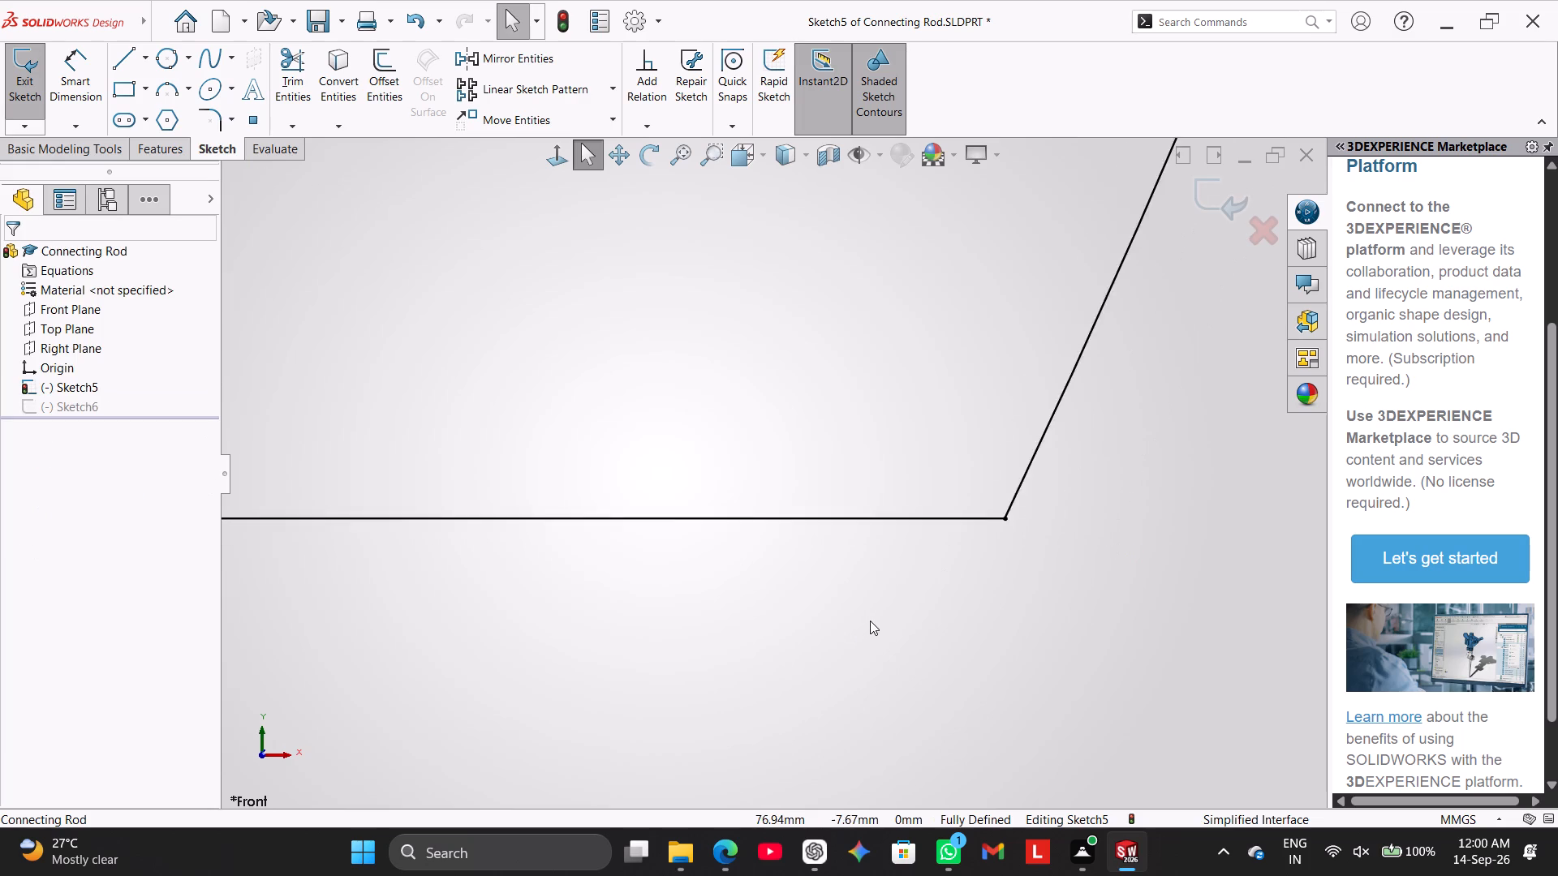
pyautogui.scroll(20, 870, 620)
pyautogui.scroll(2, 870, 620)
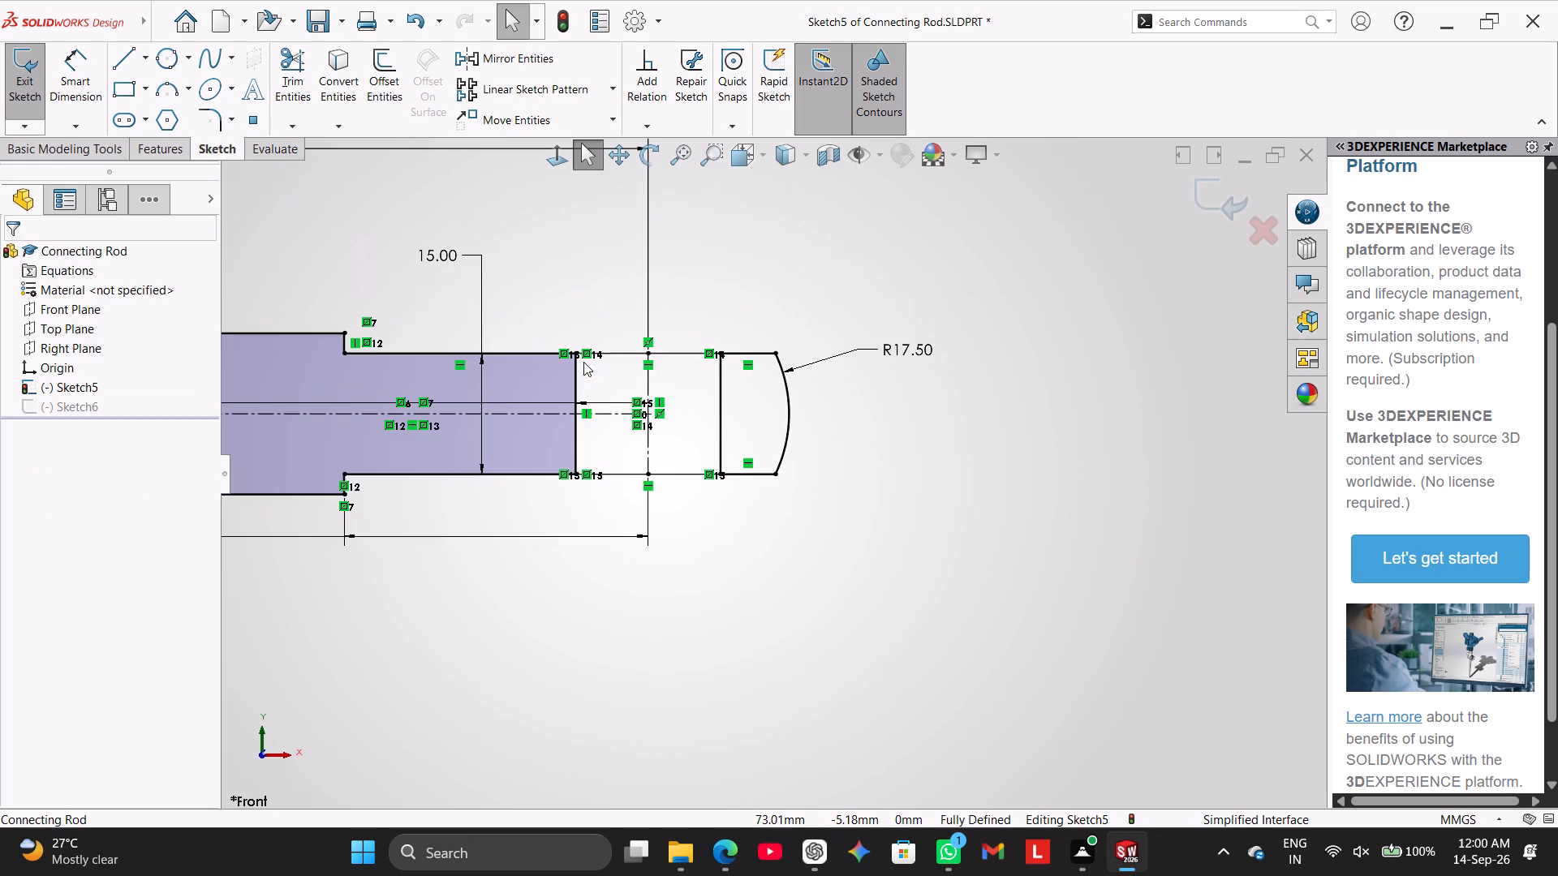
pyautogui.rightClick(807, 310)
pyautogui.click(693, 286)
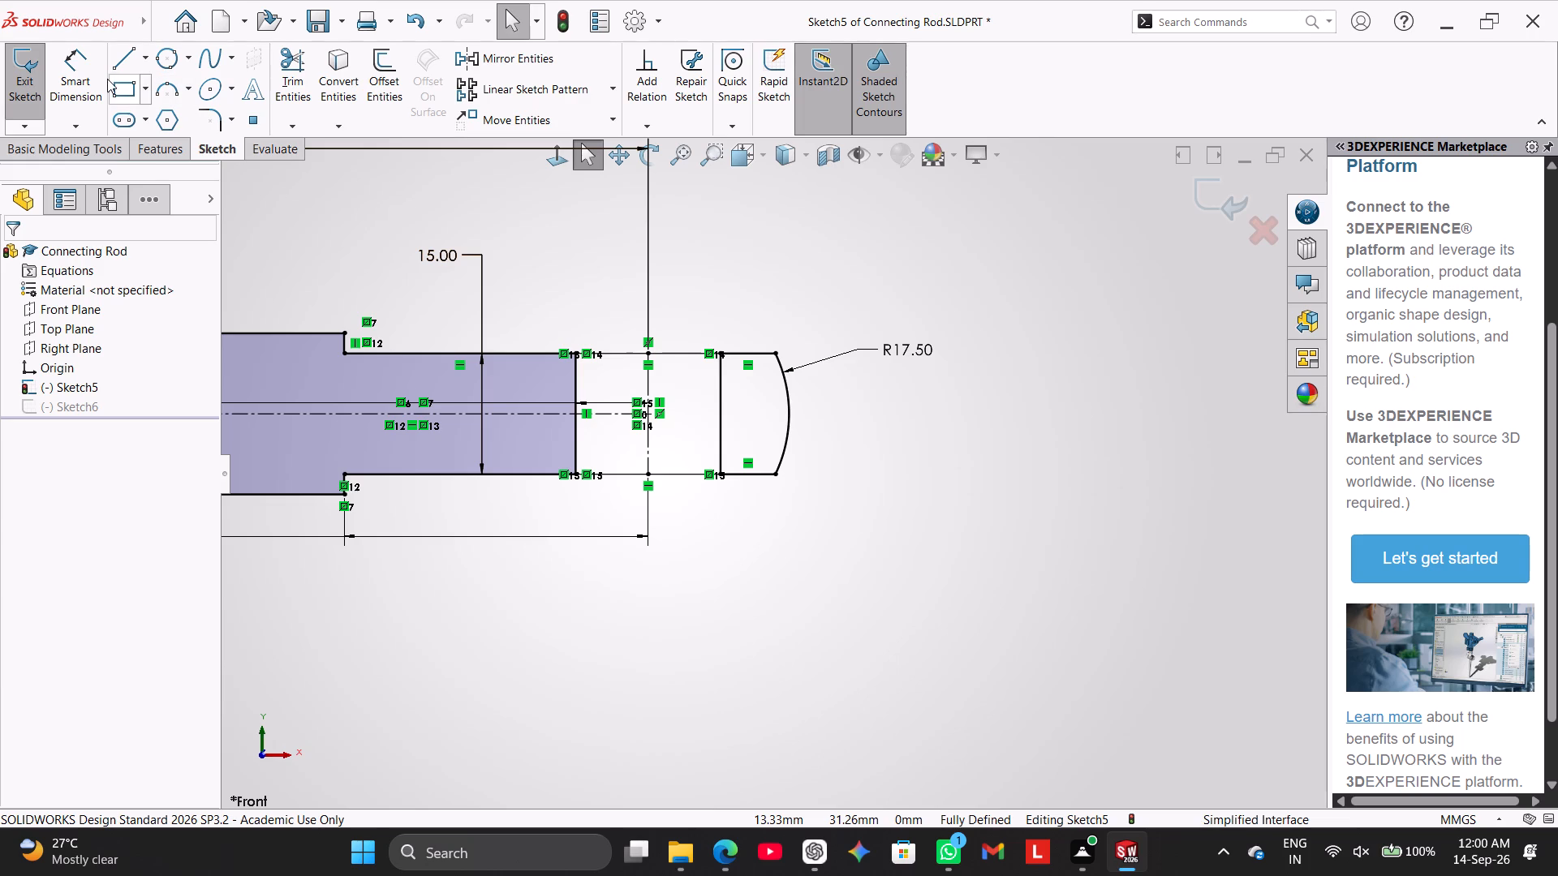
# Revolve the small end's closed outer region of Sketch5 by 360 degrees about the vertical centerline through the small end.
pyautogui.click(148, 154)
pyautogui.click(113, 102)
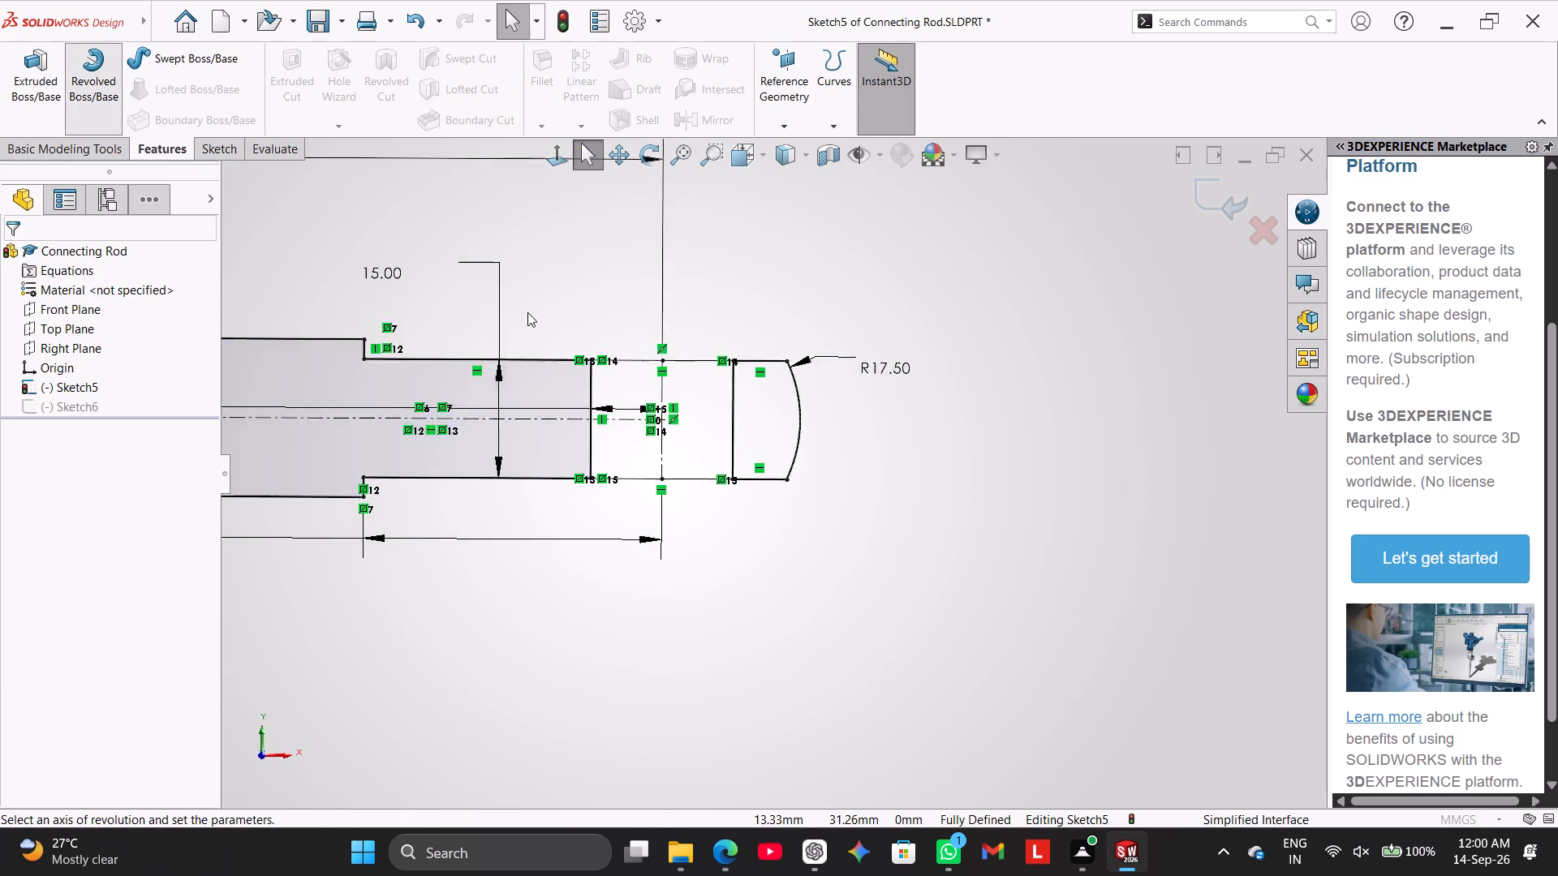
pyautogui.click(1056, 573)
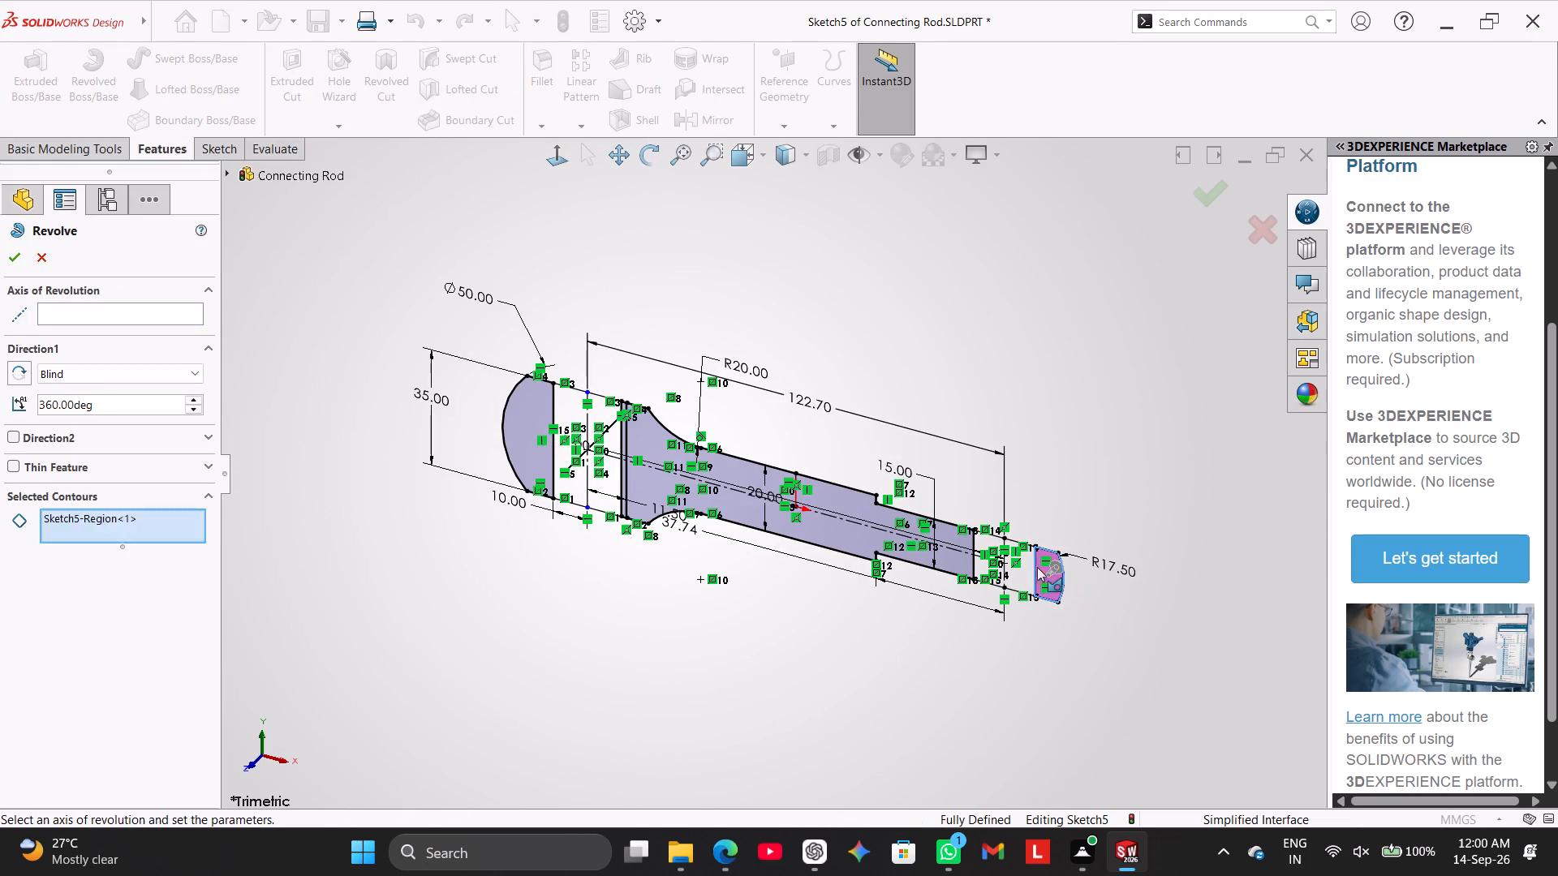
pyautogui.click(64, 310)
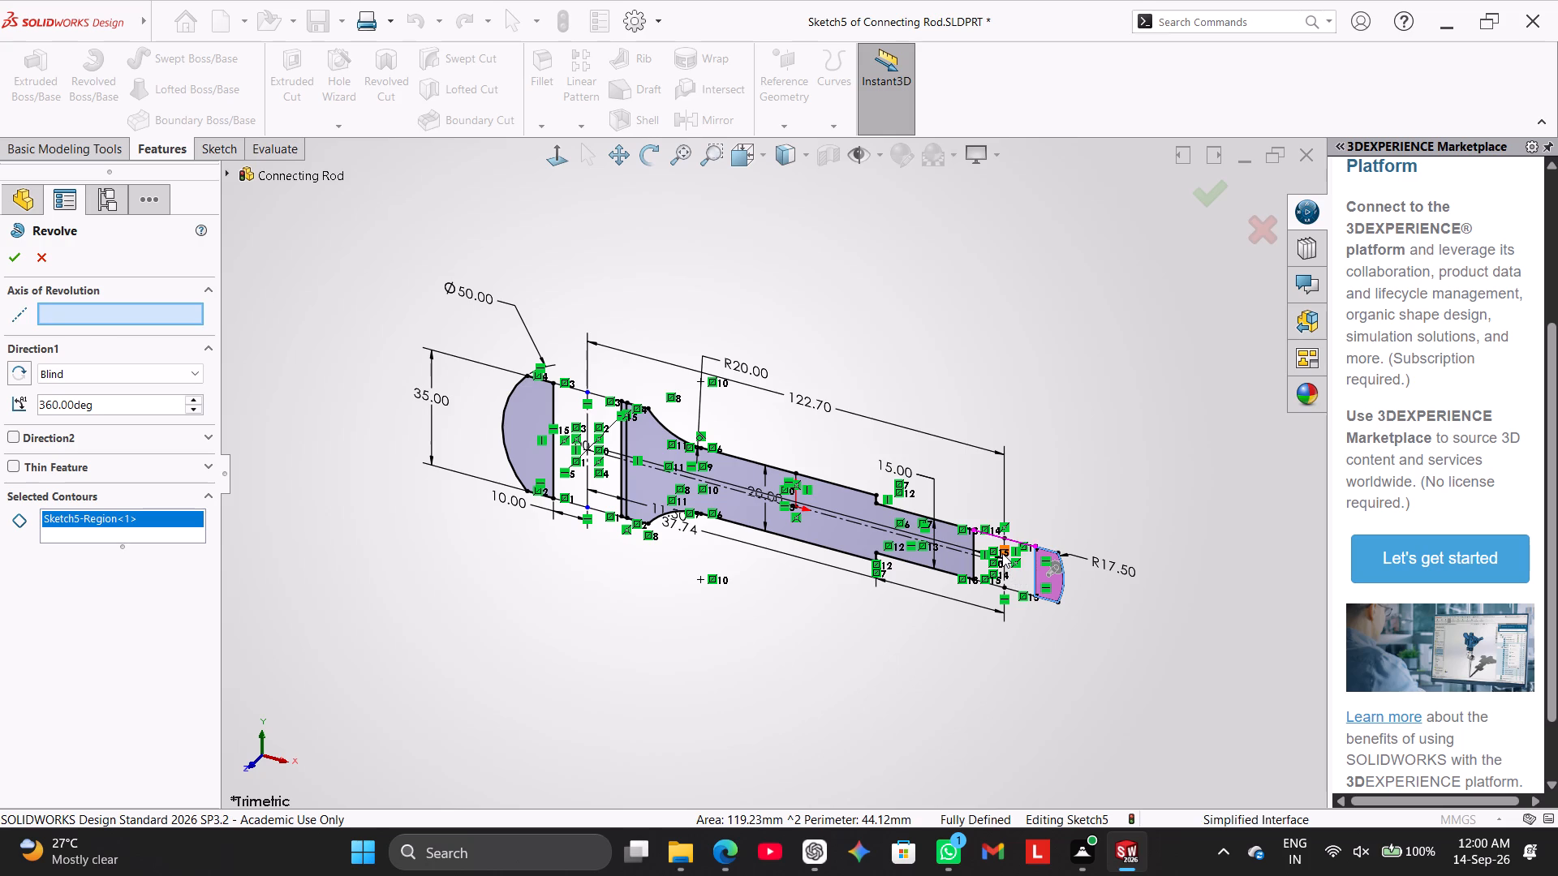
pyautogui.click(1005, 574)
pyautogui.scroll(-2, 1075, 513)
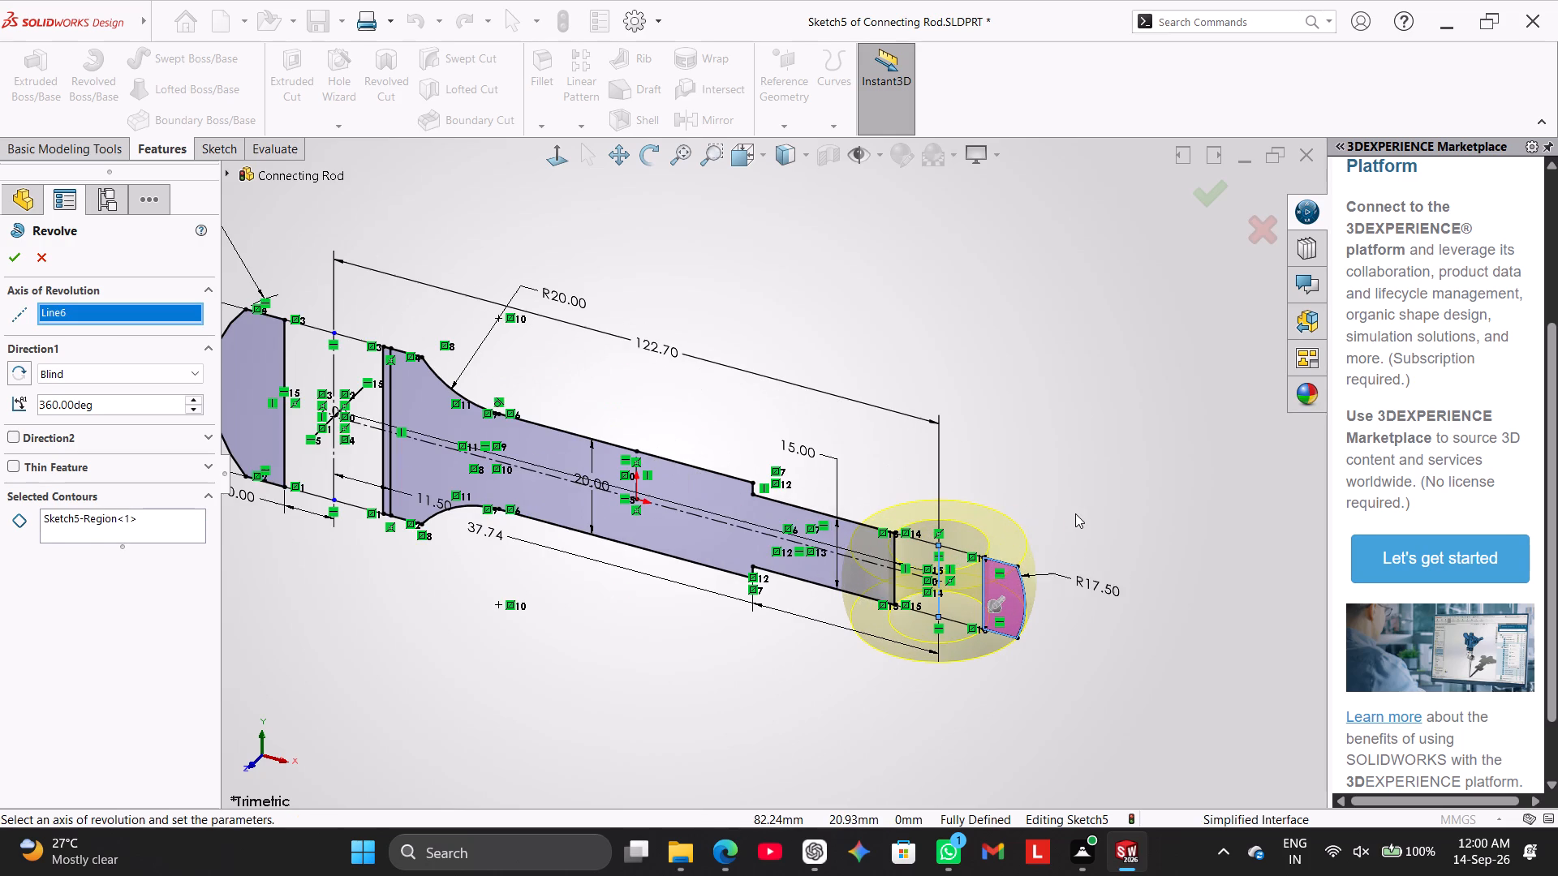
pyautogui.click(20, 255)
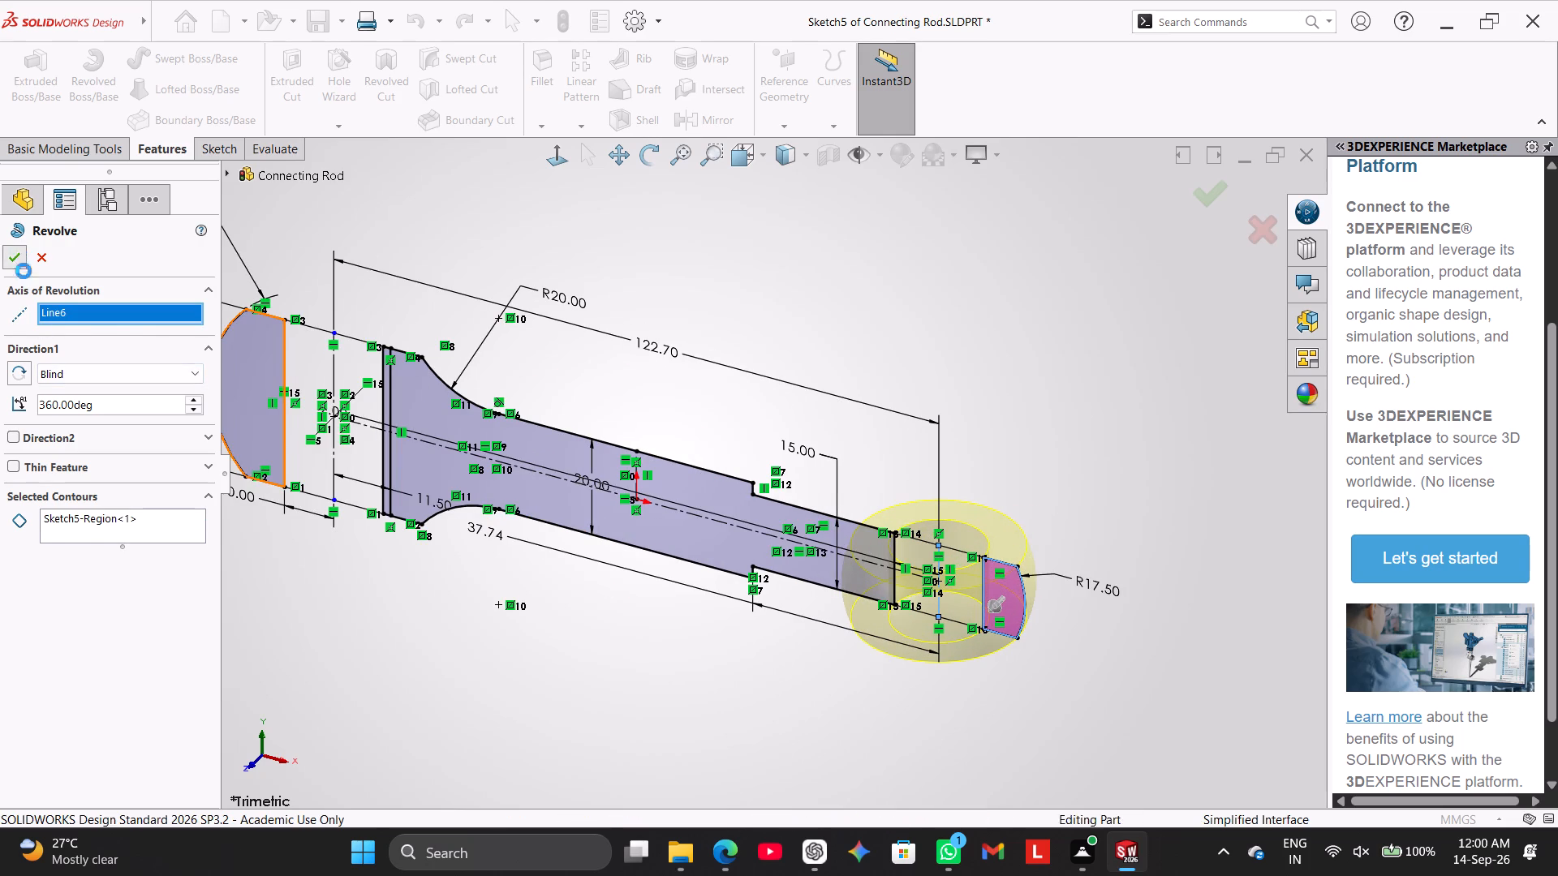
# Revolve the big end's arc-shaped outer region of Sketch5 by 360 degrees about the big end's vertical centerline, with Merge result enabled.
pyautogui.scroll(2, 549, 501)
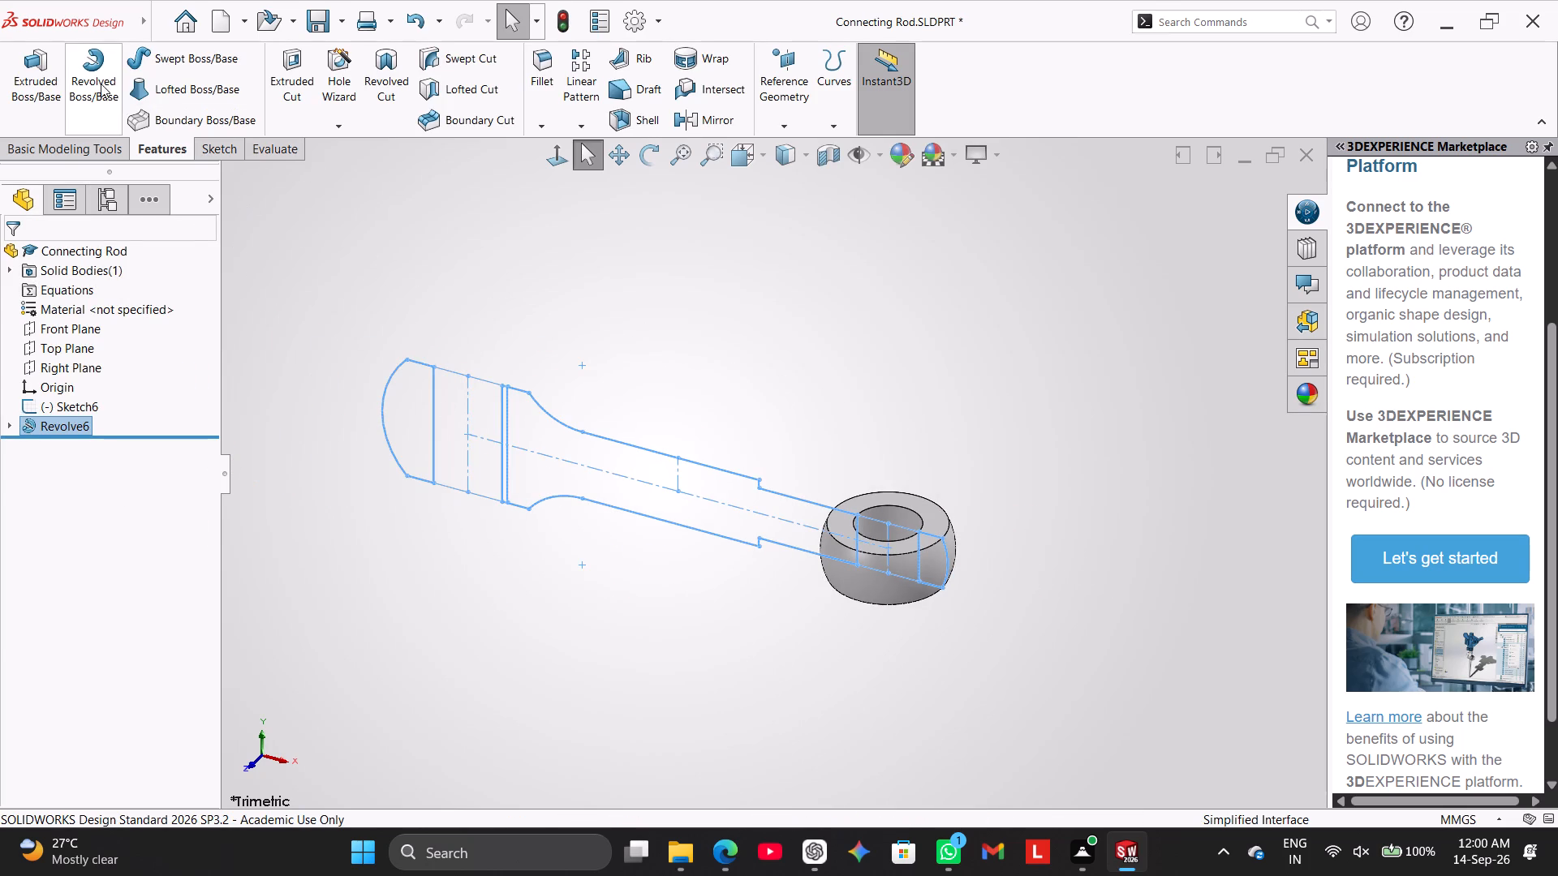
pyautogui.click(101, 84)
pyautogui.click(233, 174)
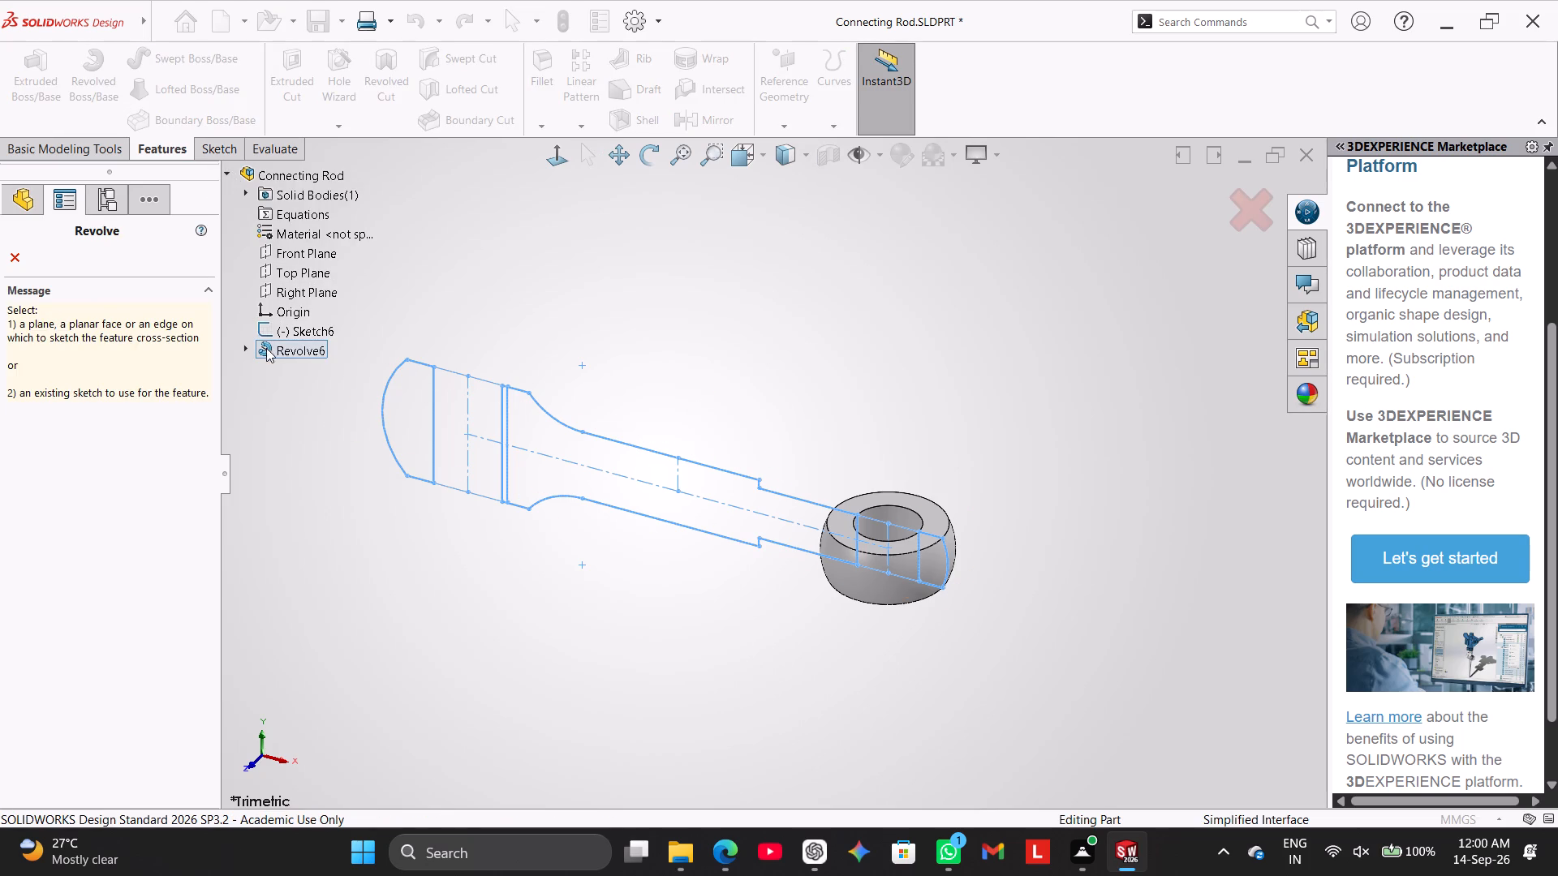
pyautogui.click(245, 341)
pyautogui.click(301, 372)
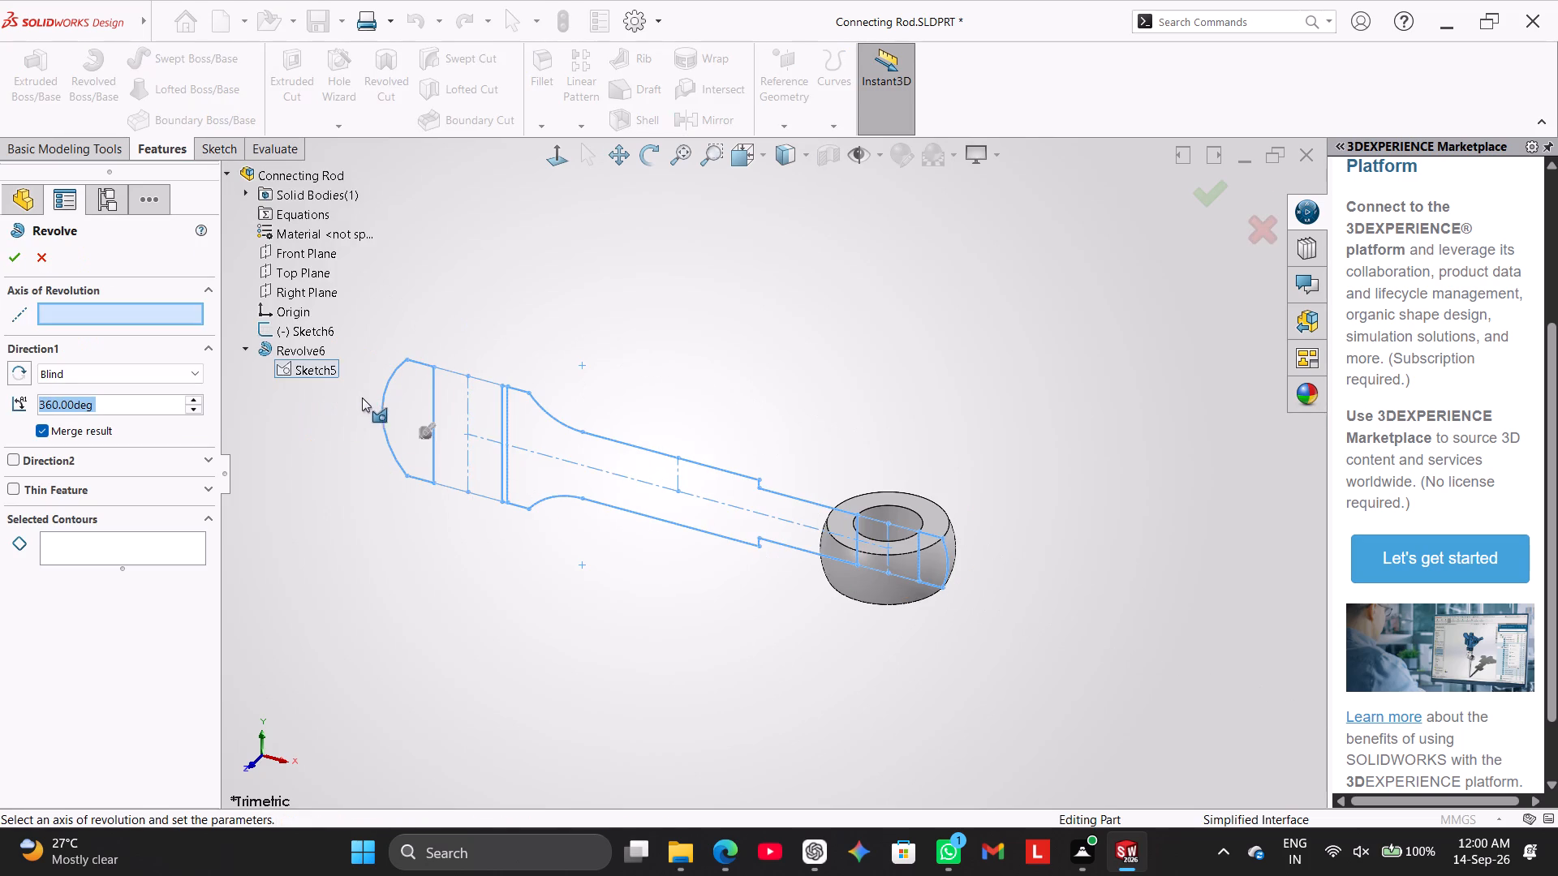
pyautogui.click(401, 397)
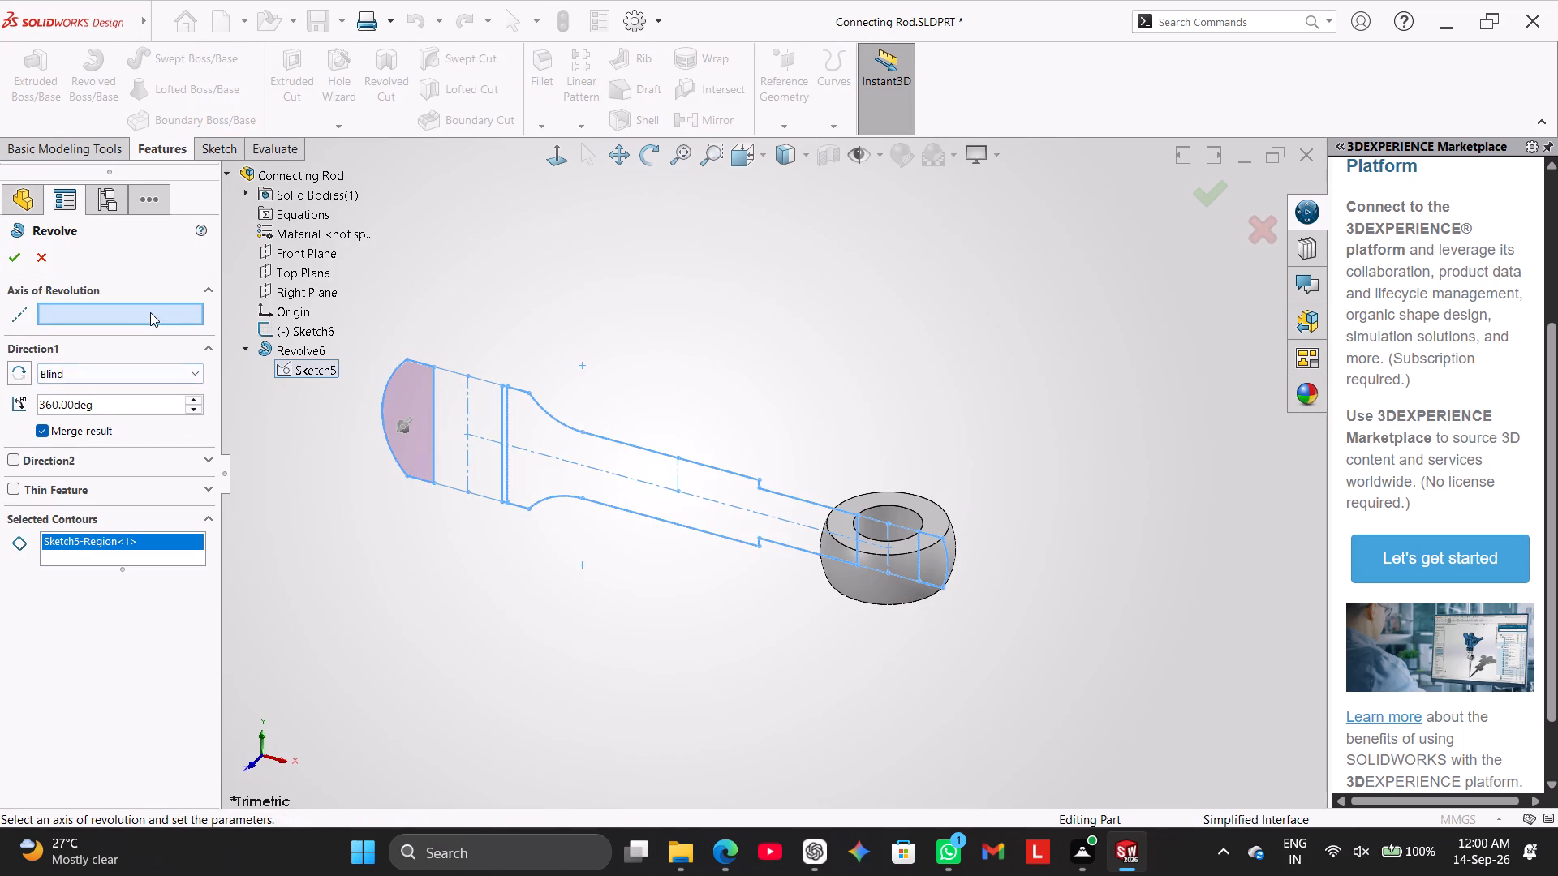
pyautogui.click(150, 312)
pyautogui.click(467, 409)
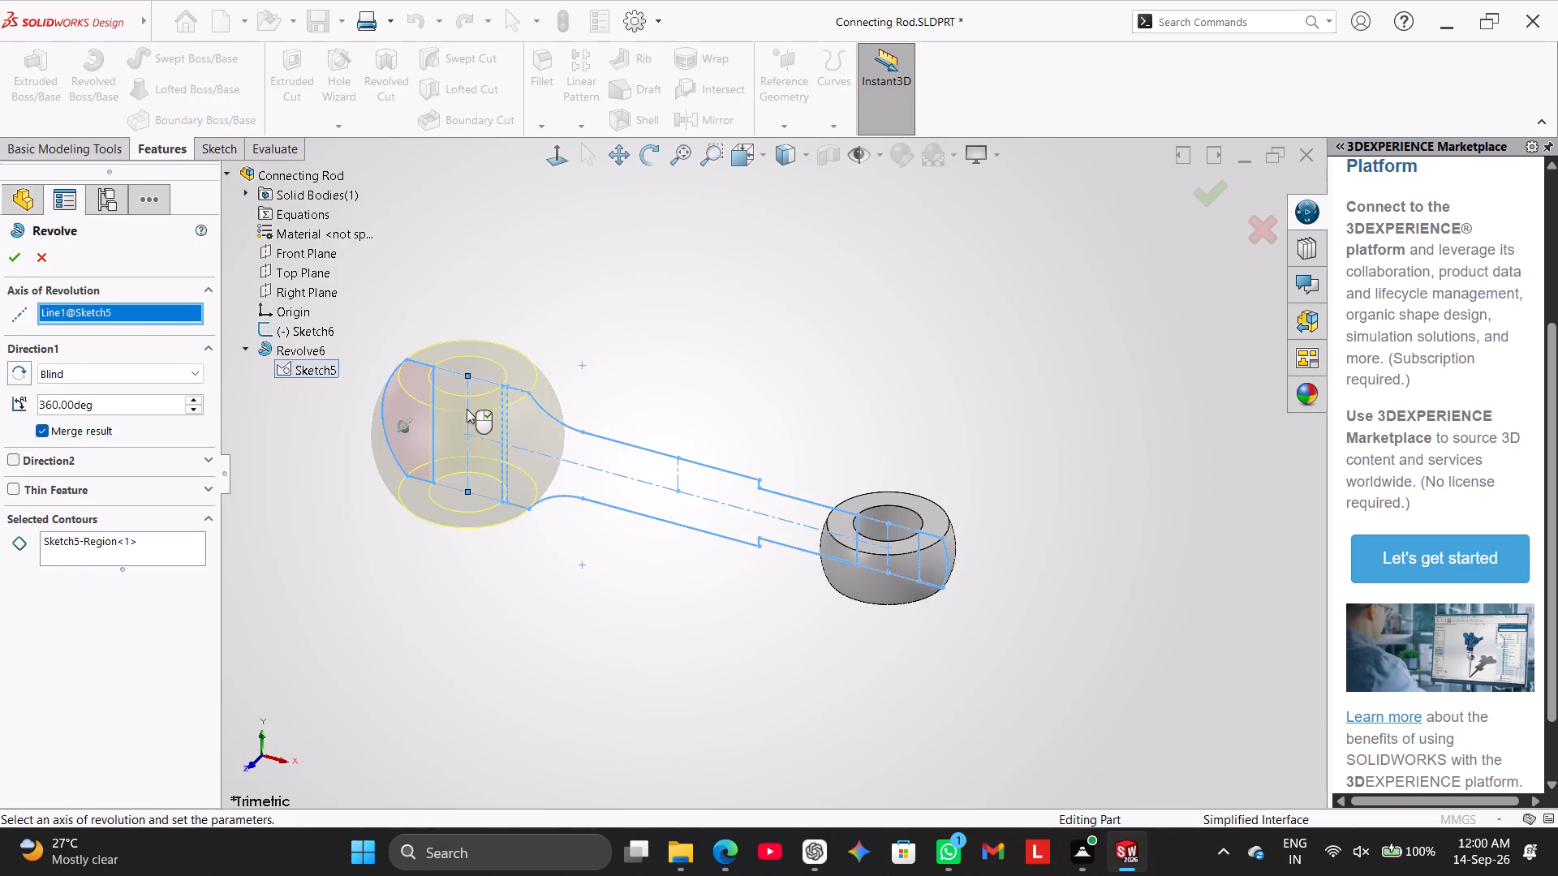
pyautogui.click(18, 255)
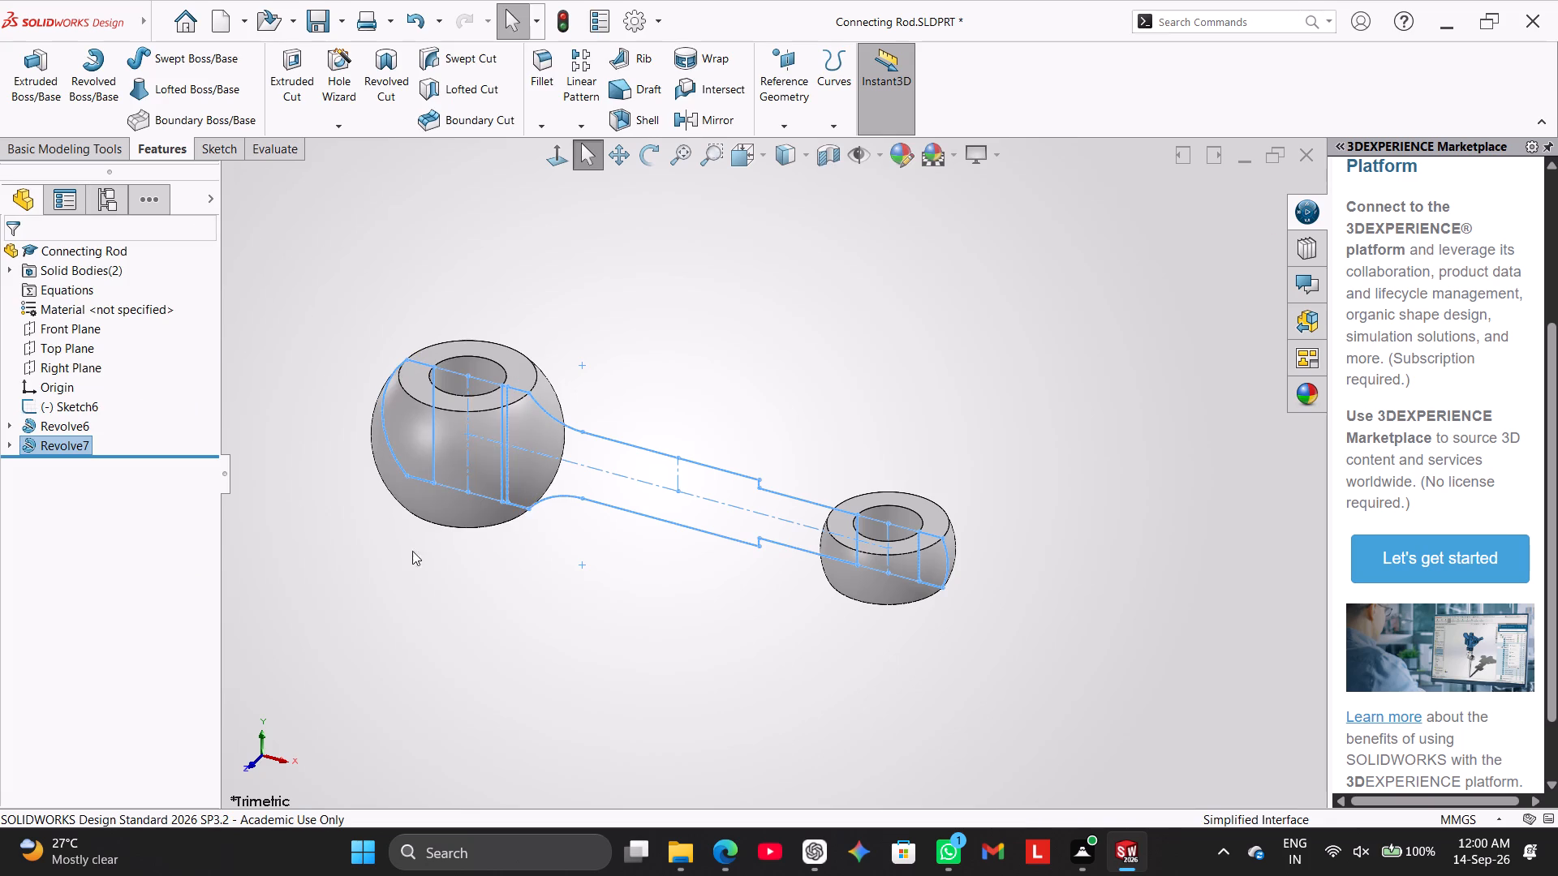
# Open Sketch6 for editing to check its contents, and exit the sketch.
pyautogui.scroll(2, 566, 610)
pyautogui.moveTo(308, 513); pyautogui.dragTo(383, 399, button='right')
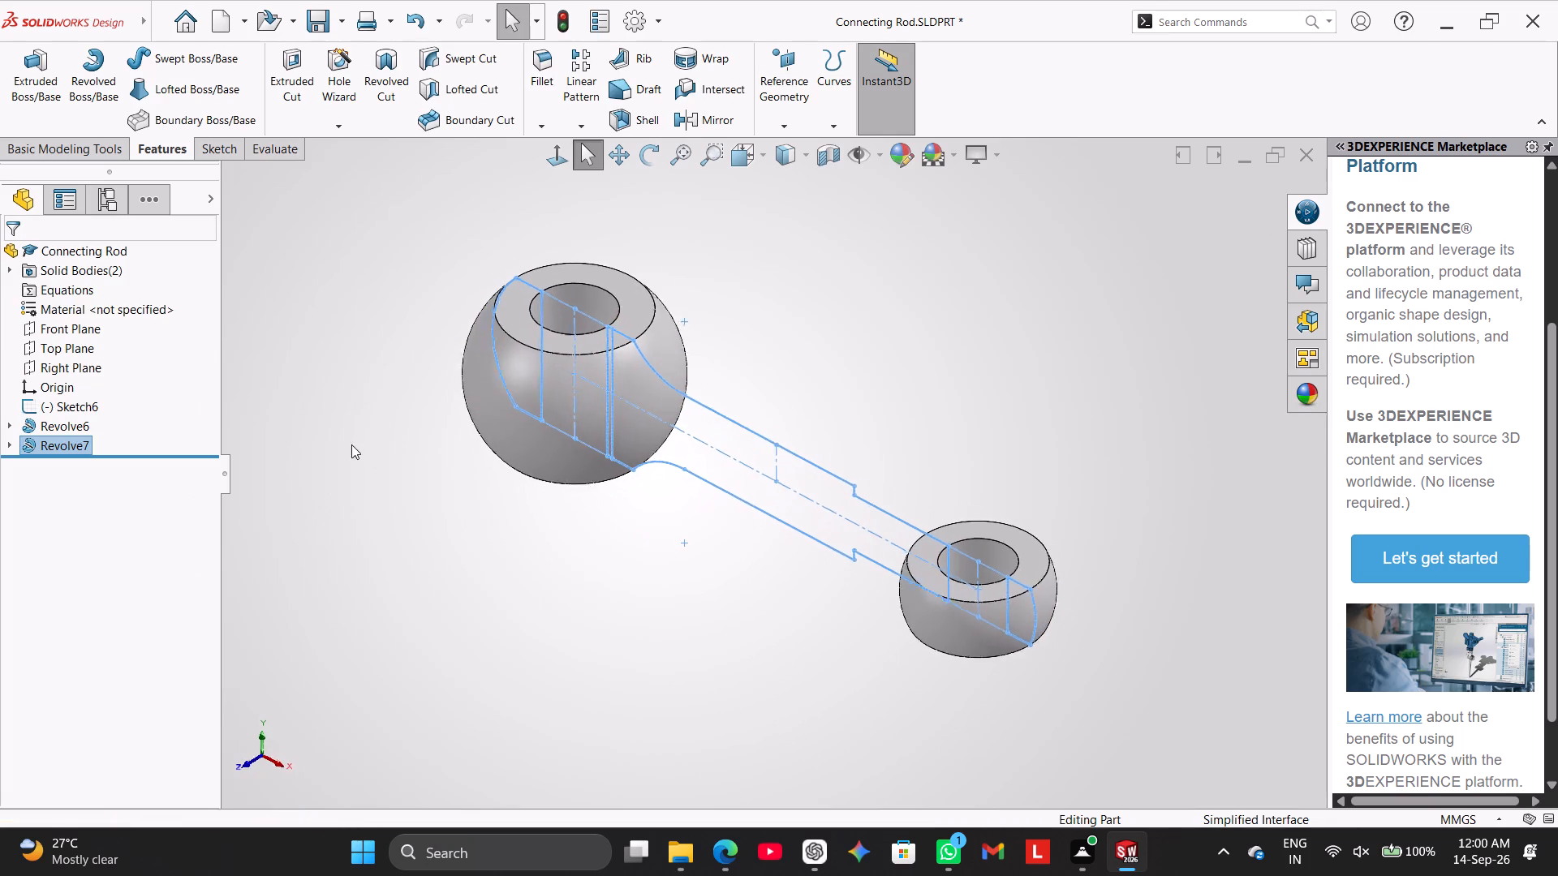
pyautogui.click(345, 453)
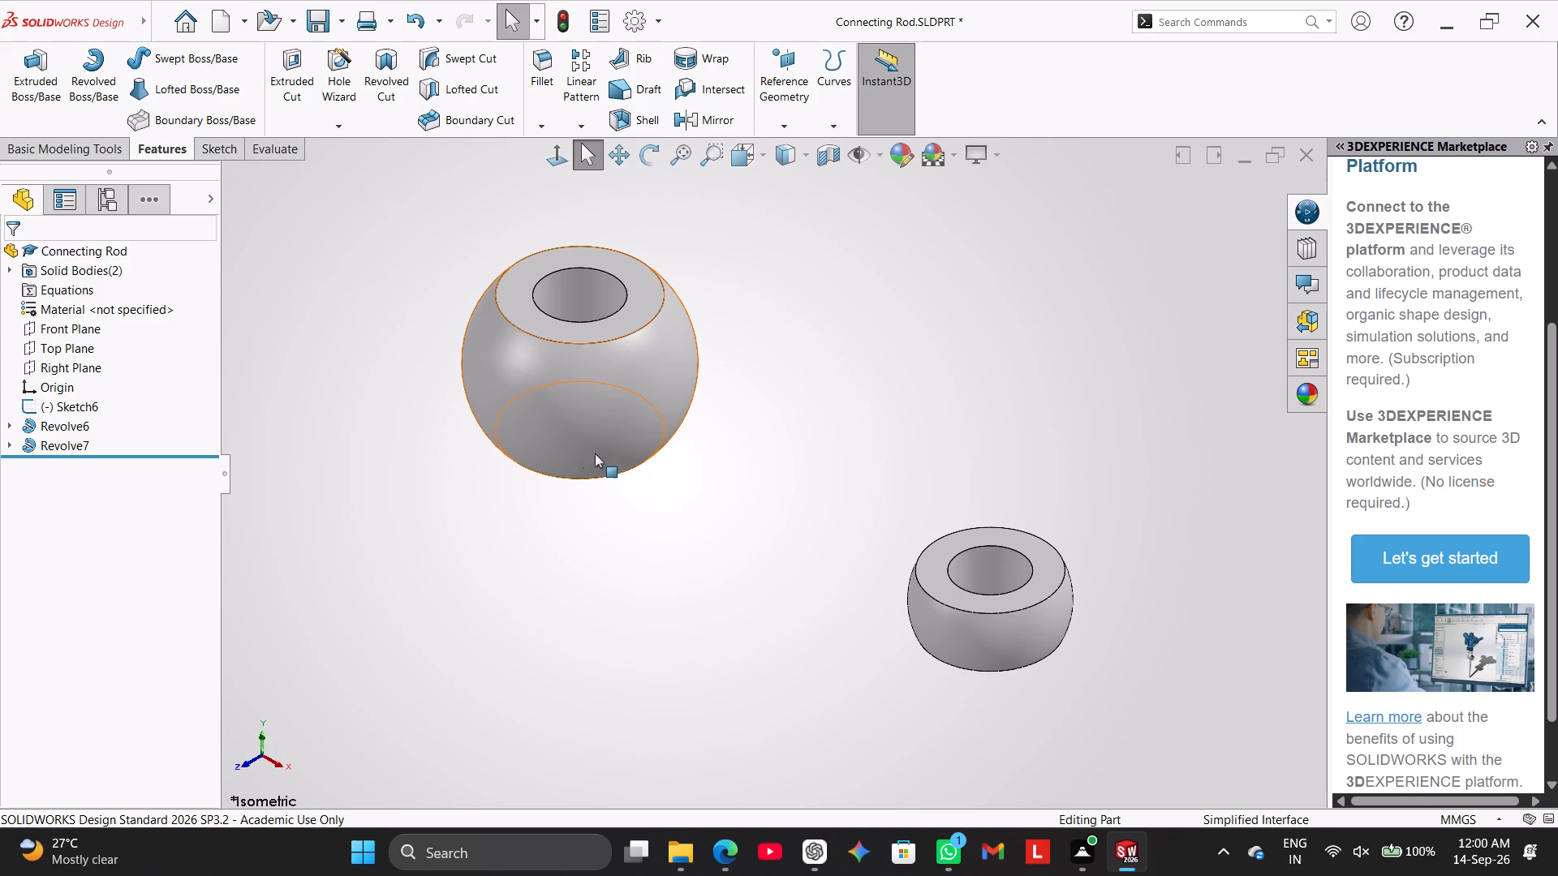
pyautogui.moveTo(428, 578); pyautogui.dragTo(479, 579, button='middle')
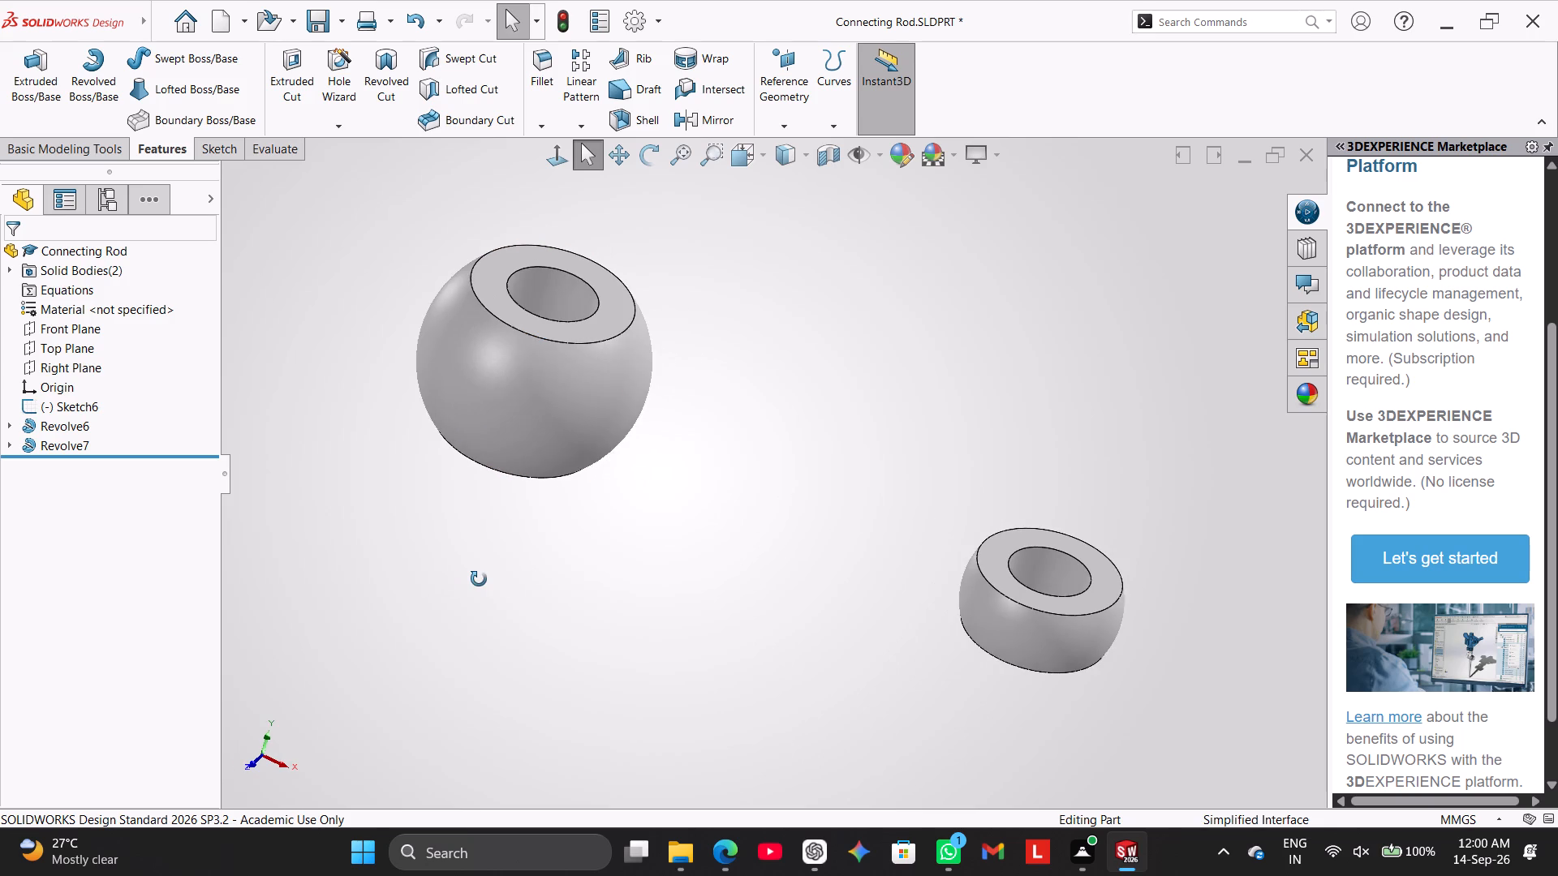
pyautogui.moveTo(479, 579); pyautogui.dragTo(419, 565, button='middle')
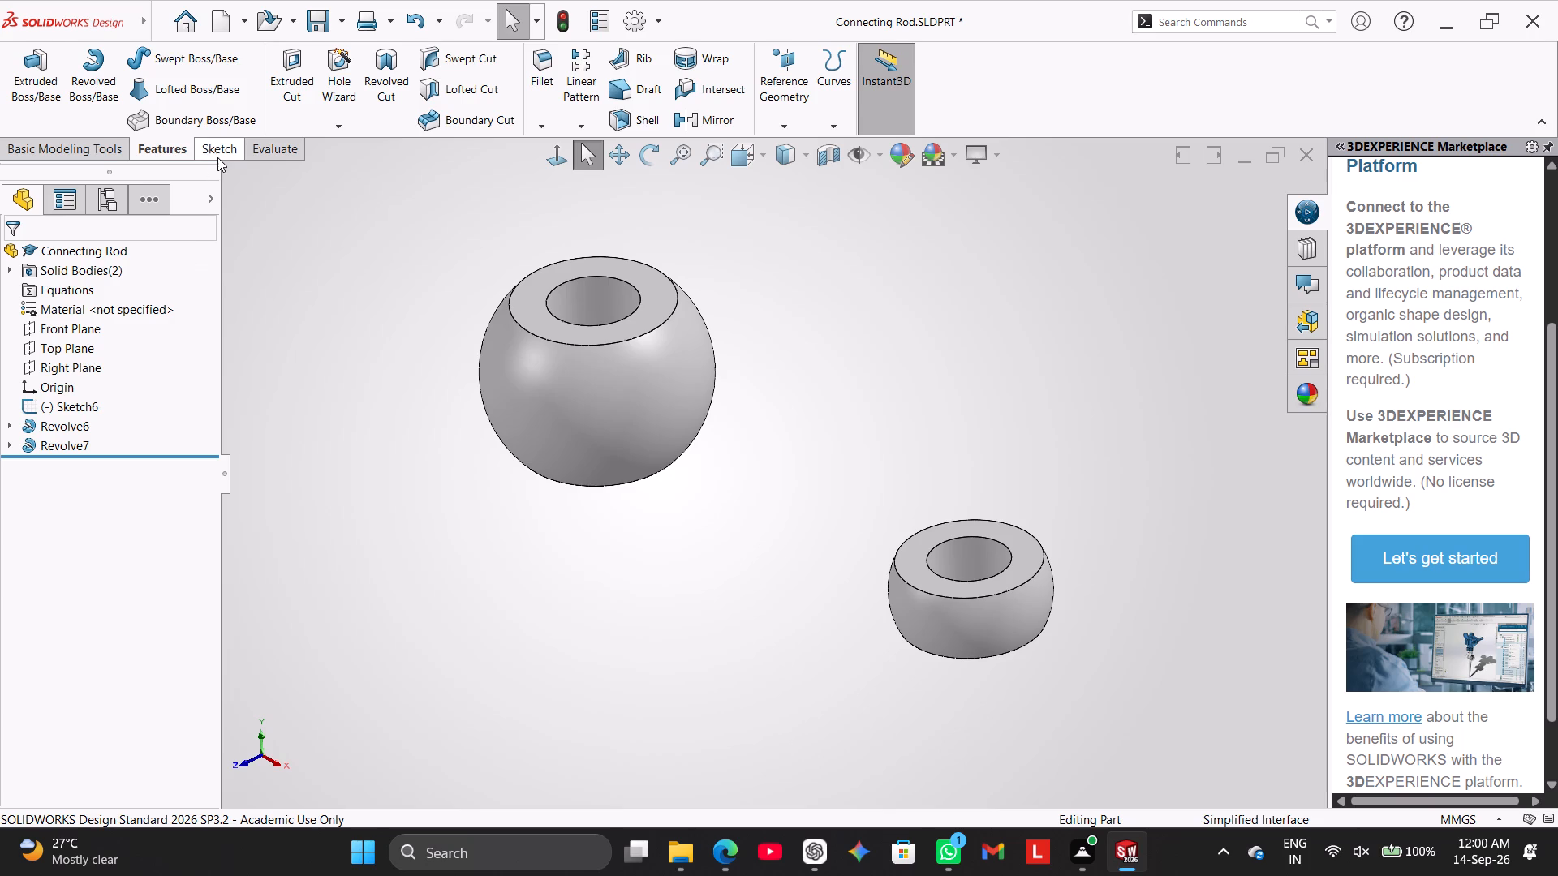
pyautogui.click(217, 157)
pyautogui.click(89, 405)
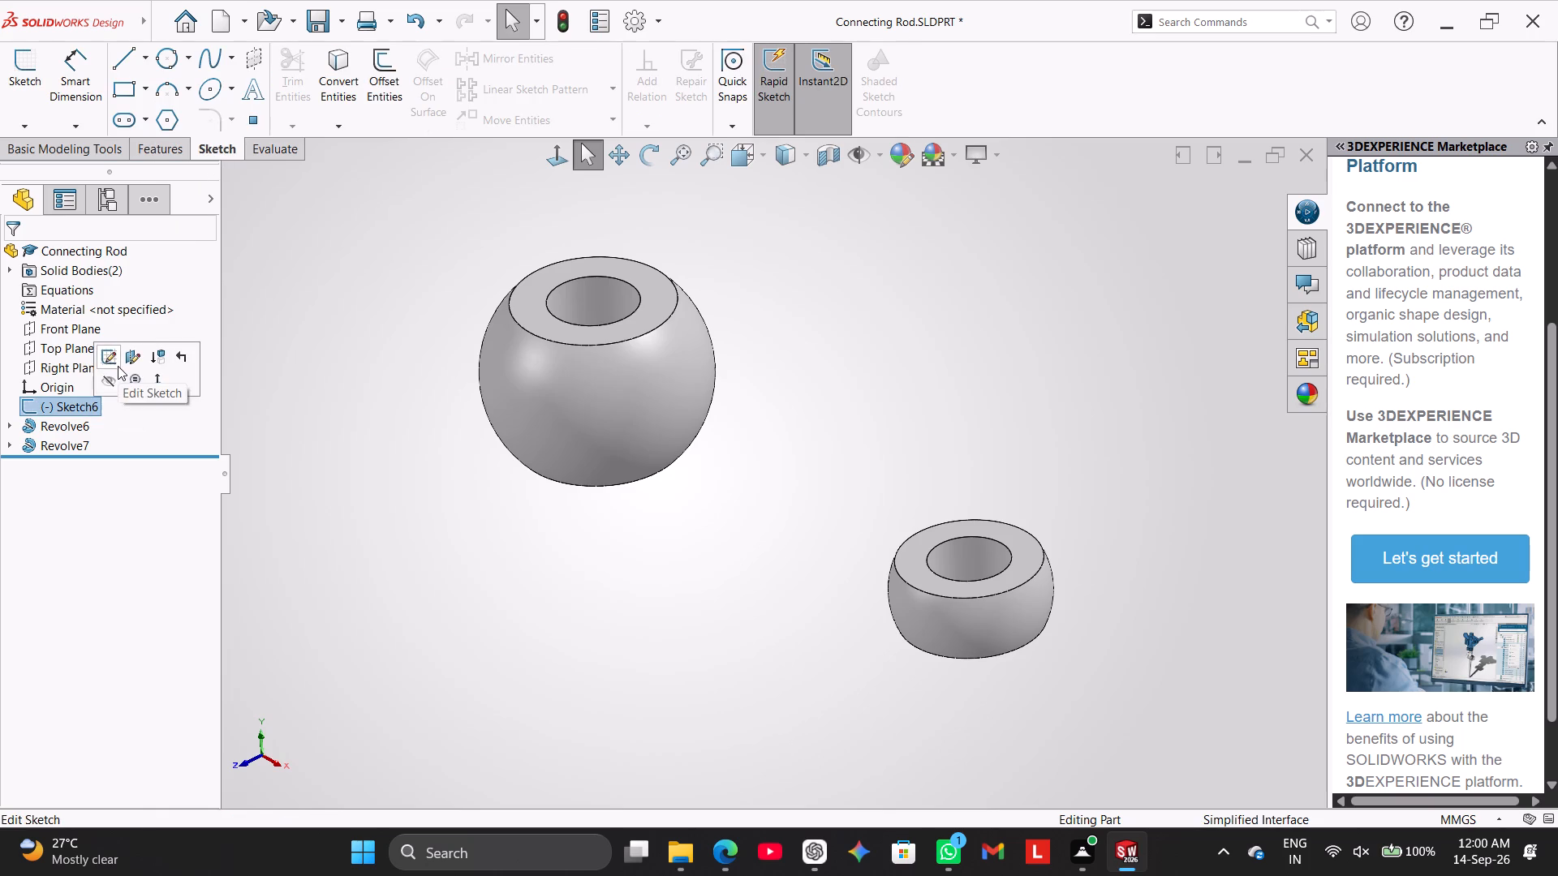
pyautogui.click(118, 363)
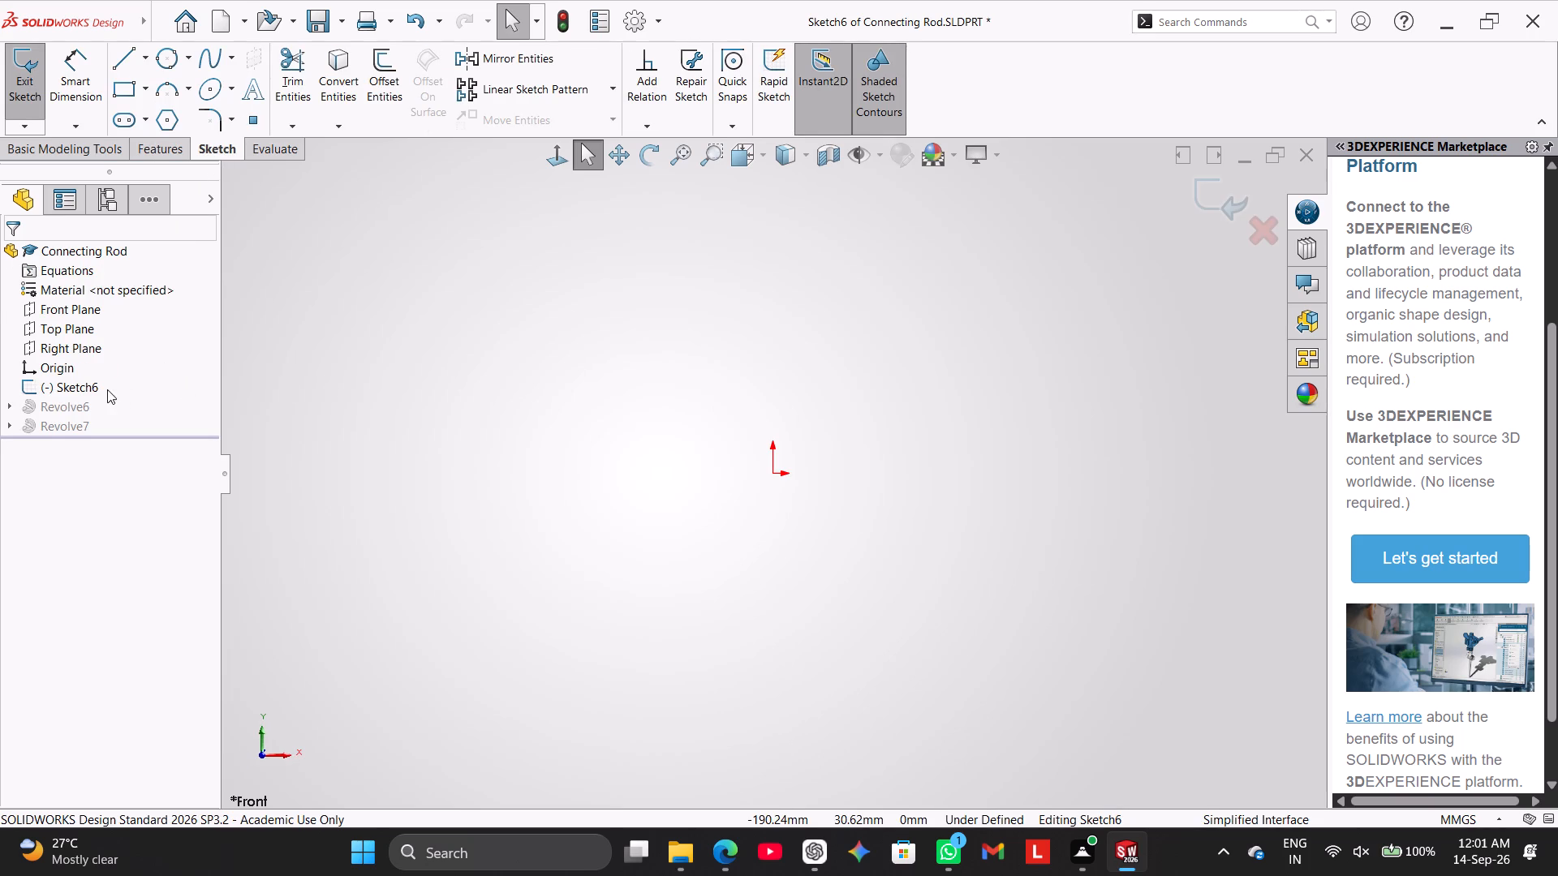
pyautogui.click(84, 390)
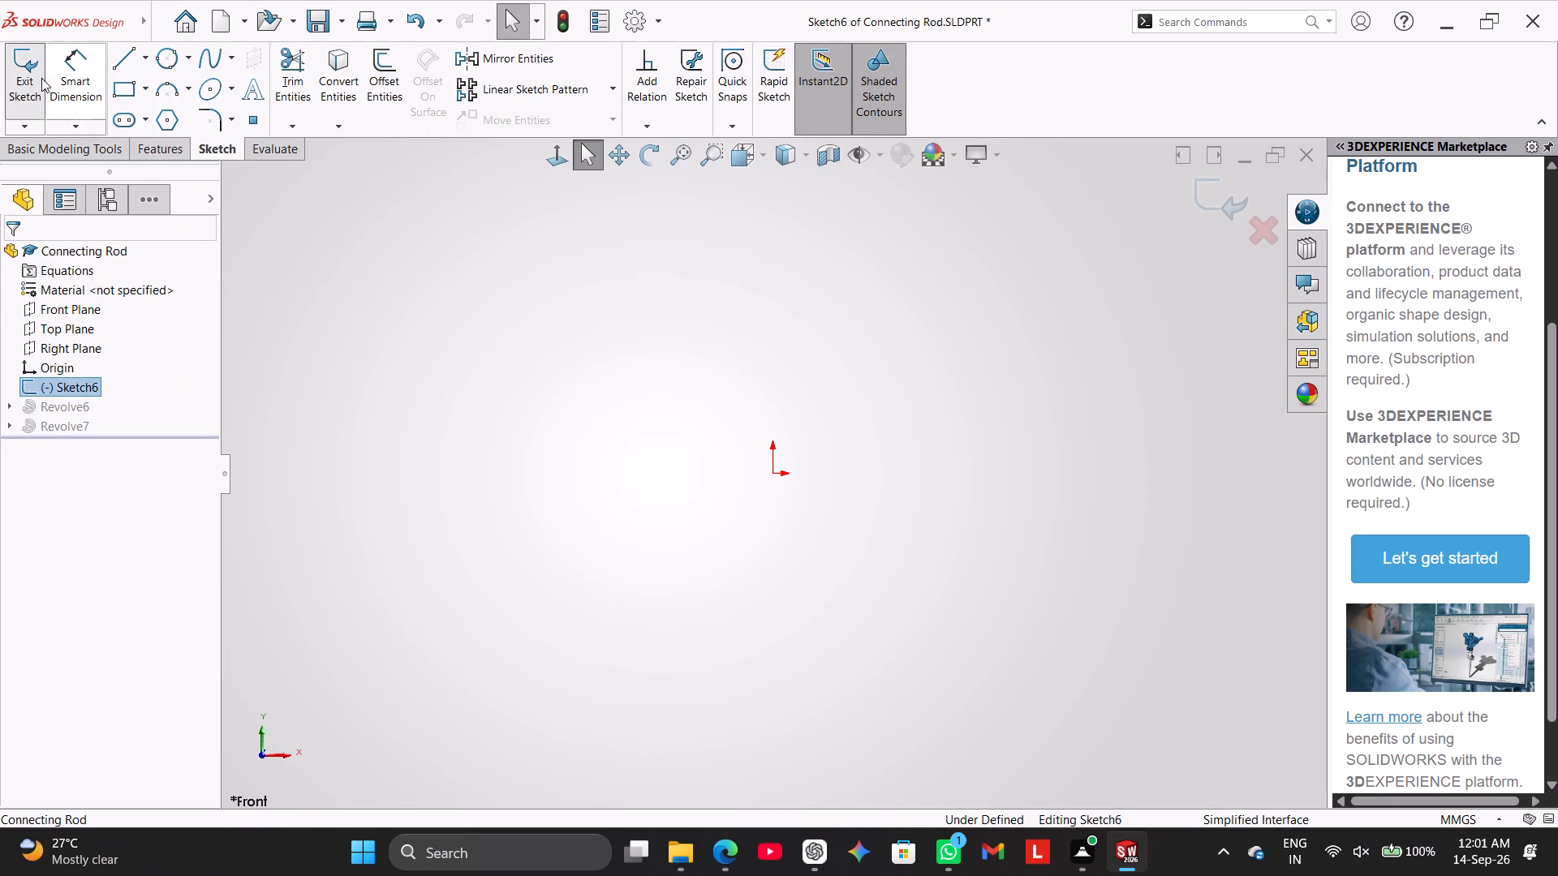
pyautogui.click(41, 78)
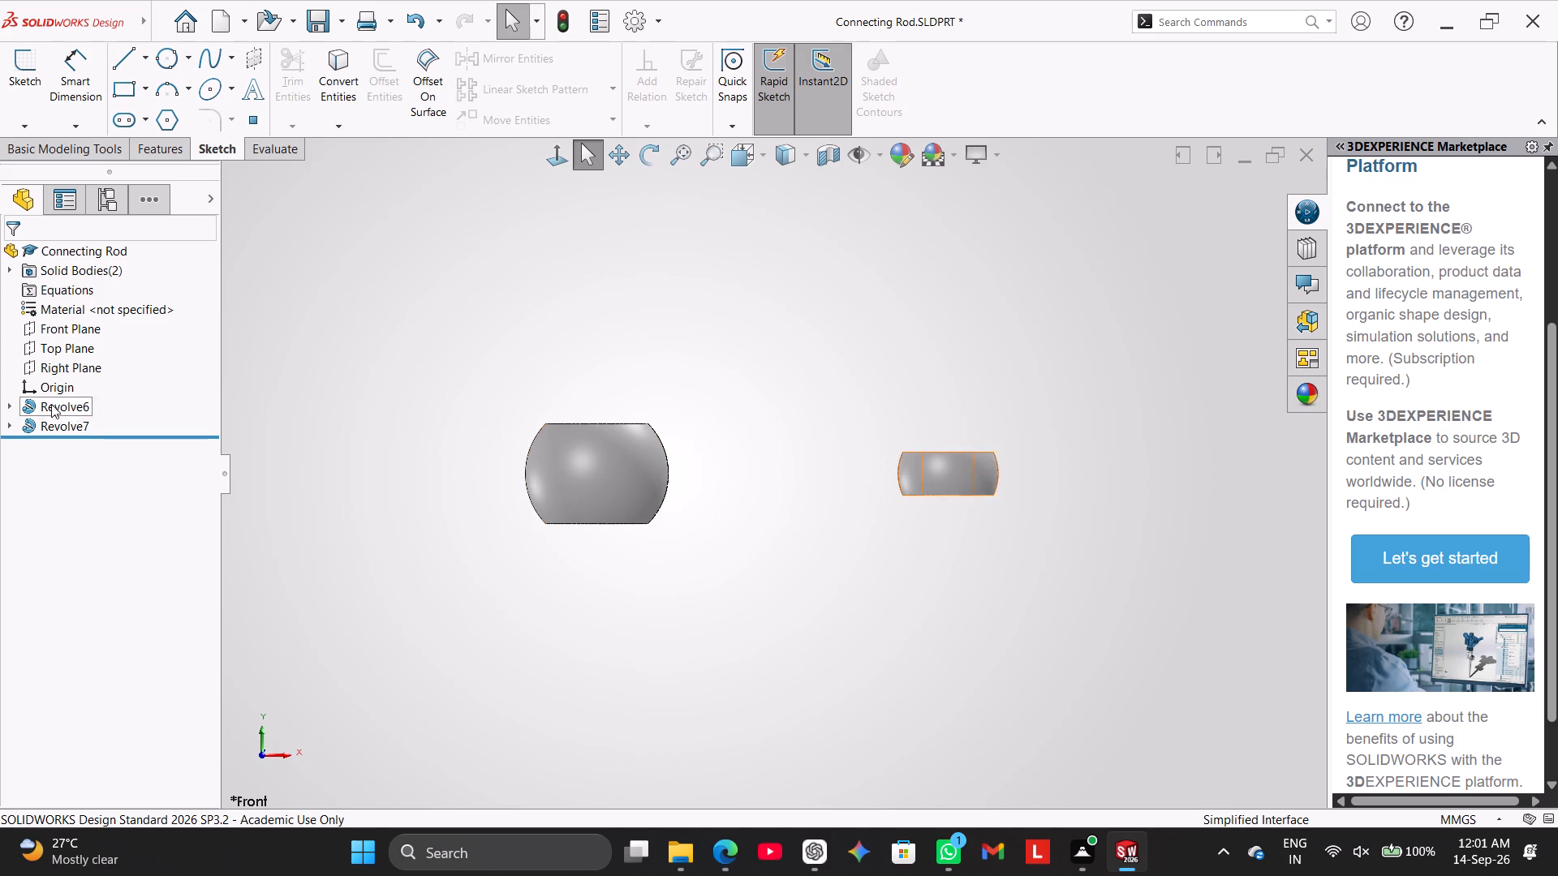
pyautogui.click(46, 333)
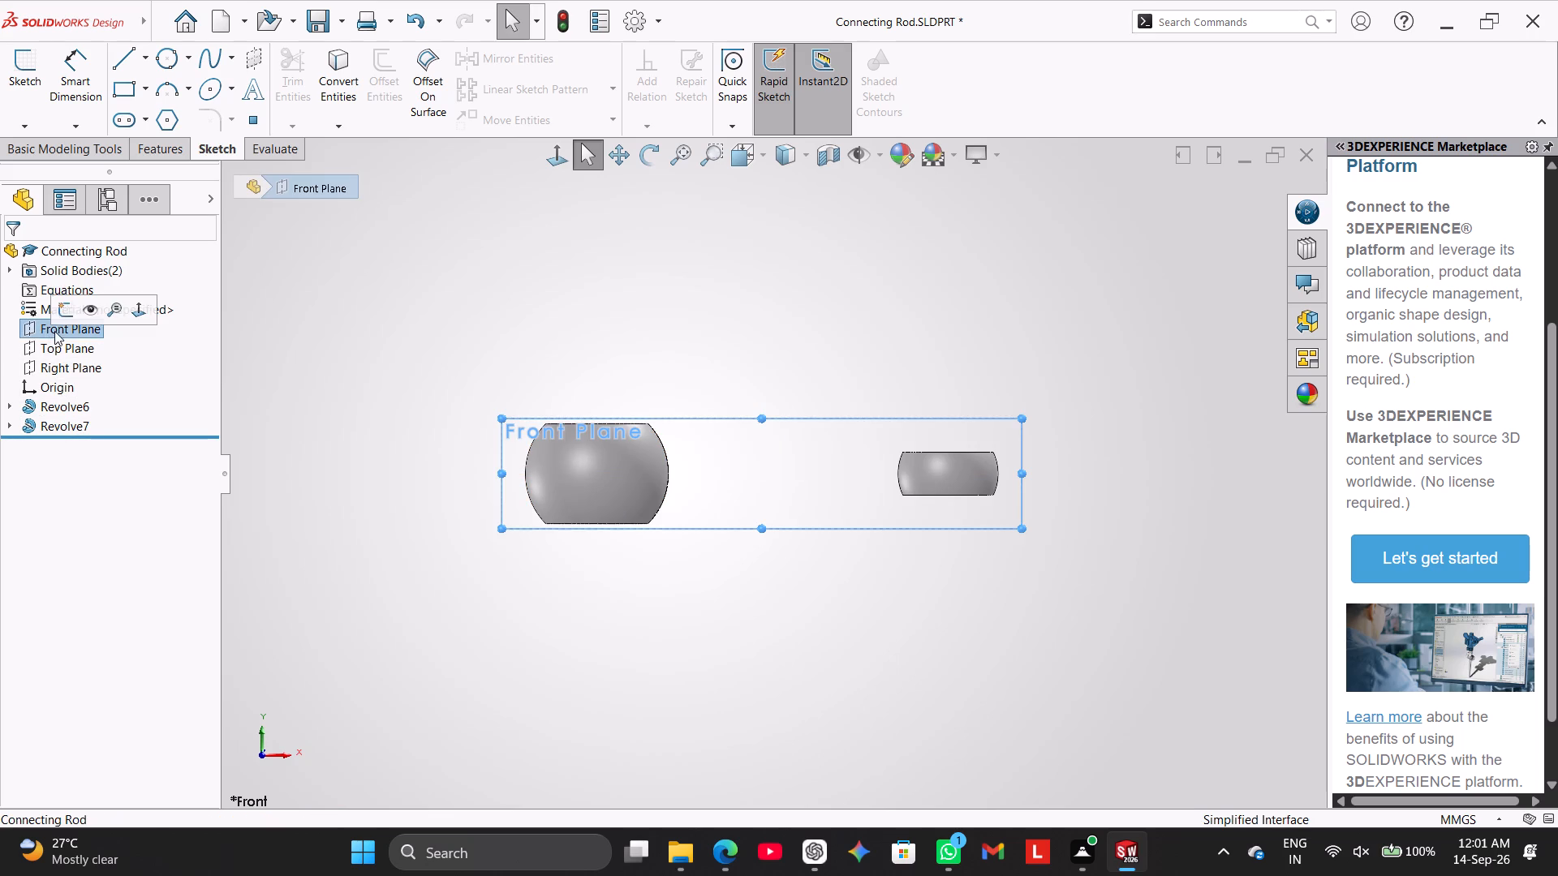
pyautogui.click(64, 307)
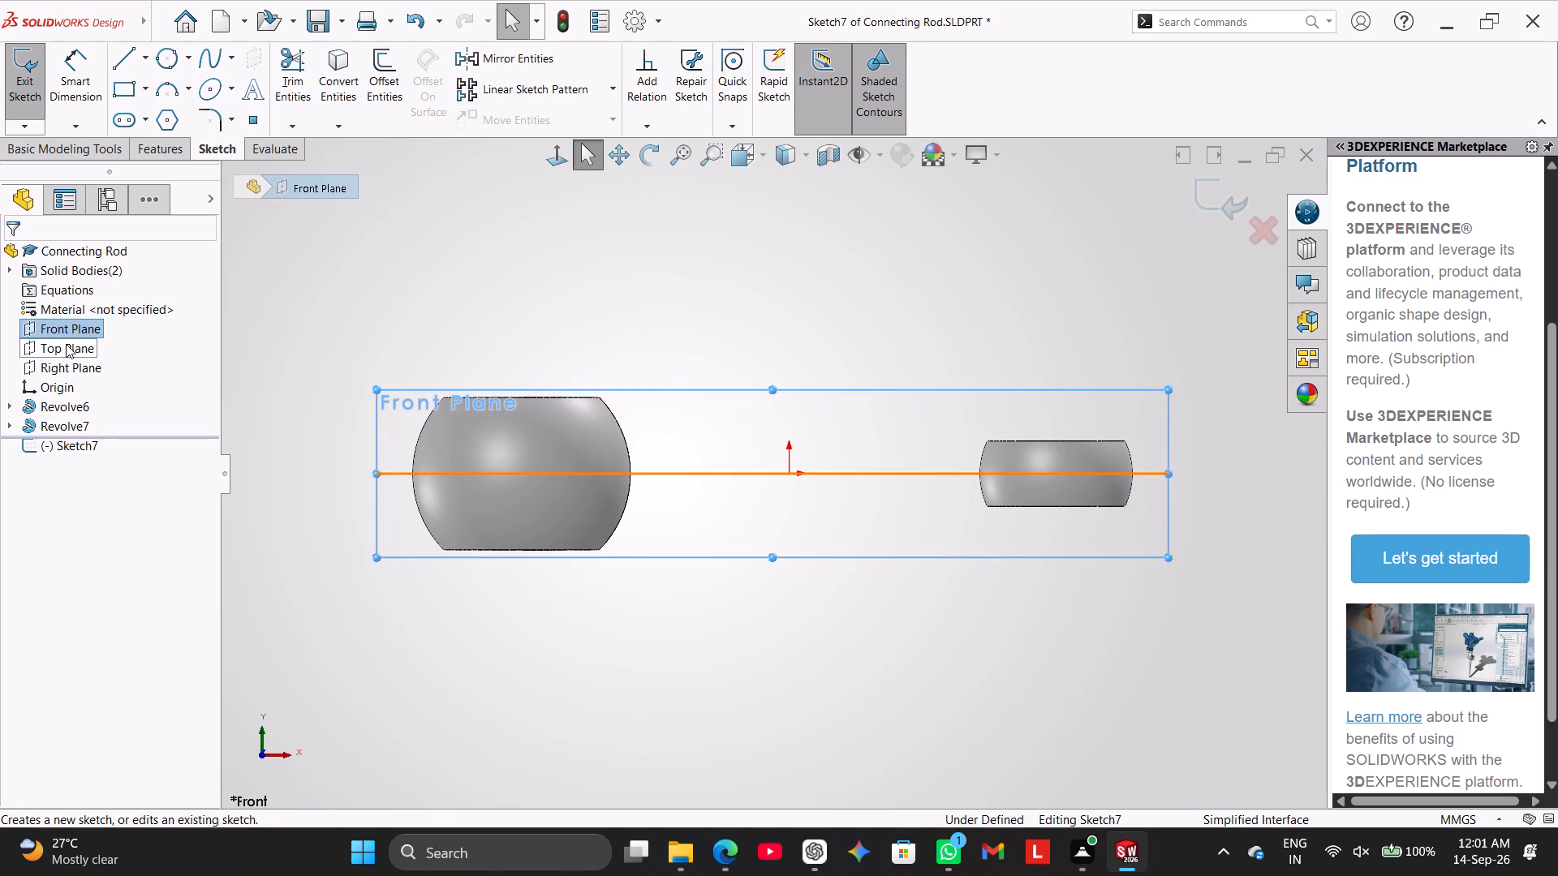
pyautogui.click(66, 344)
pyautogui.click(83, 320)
# Abandon the empty Front Plane sketch and start a new sketch on the Top Plane.
pyautogui.click(78, 348)
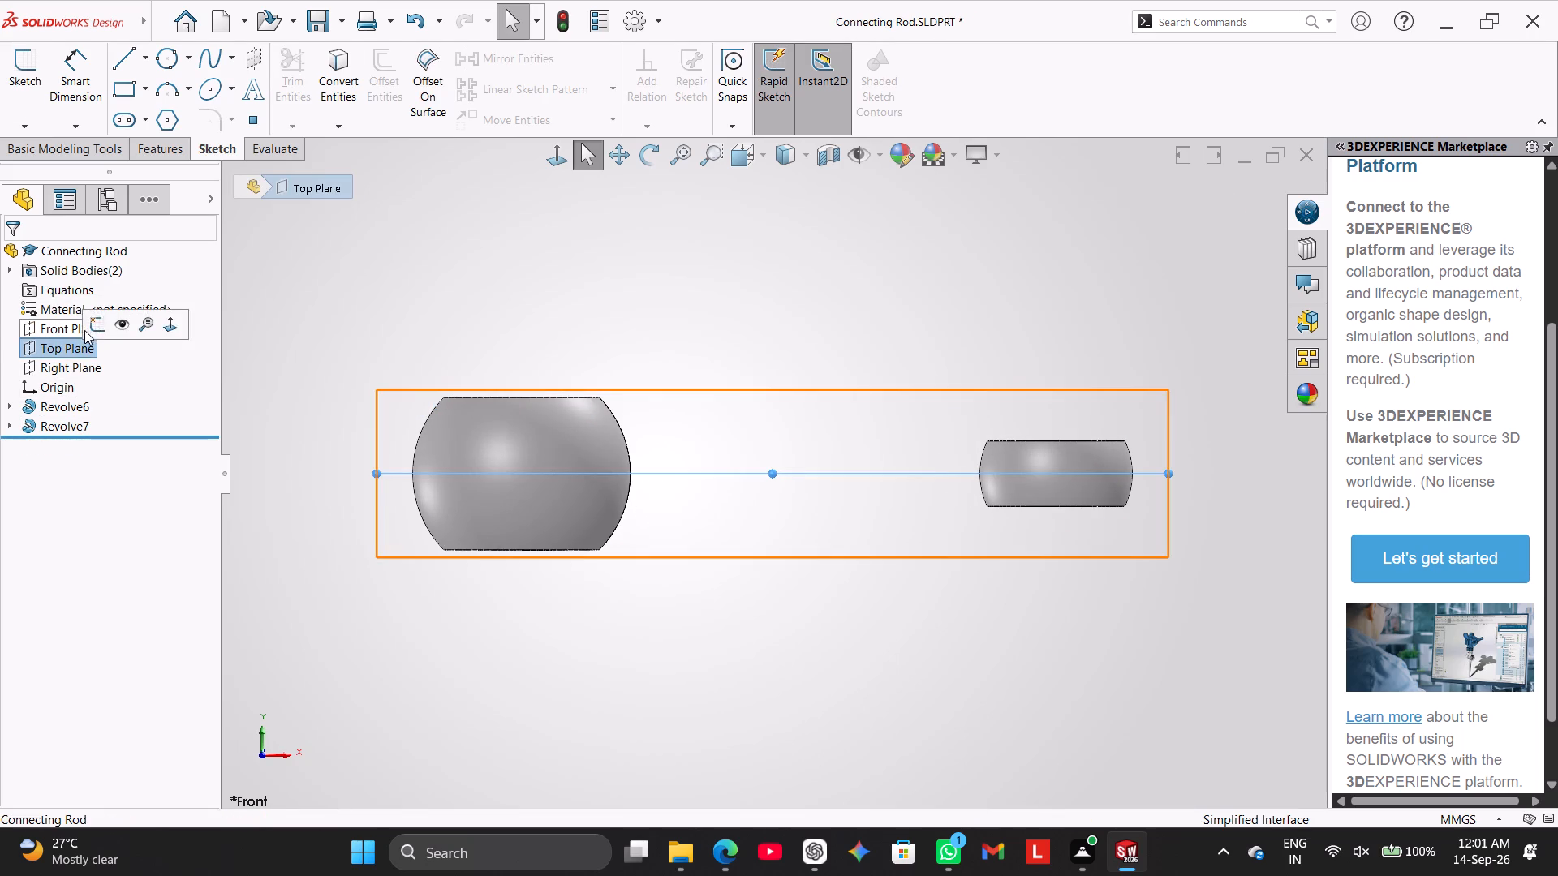
pyautogui.click(88, 324)
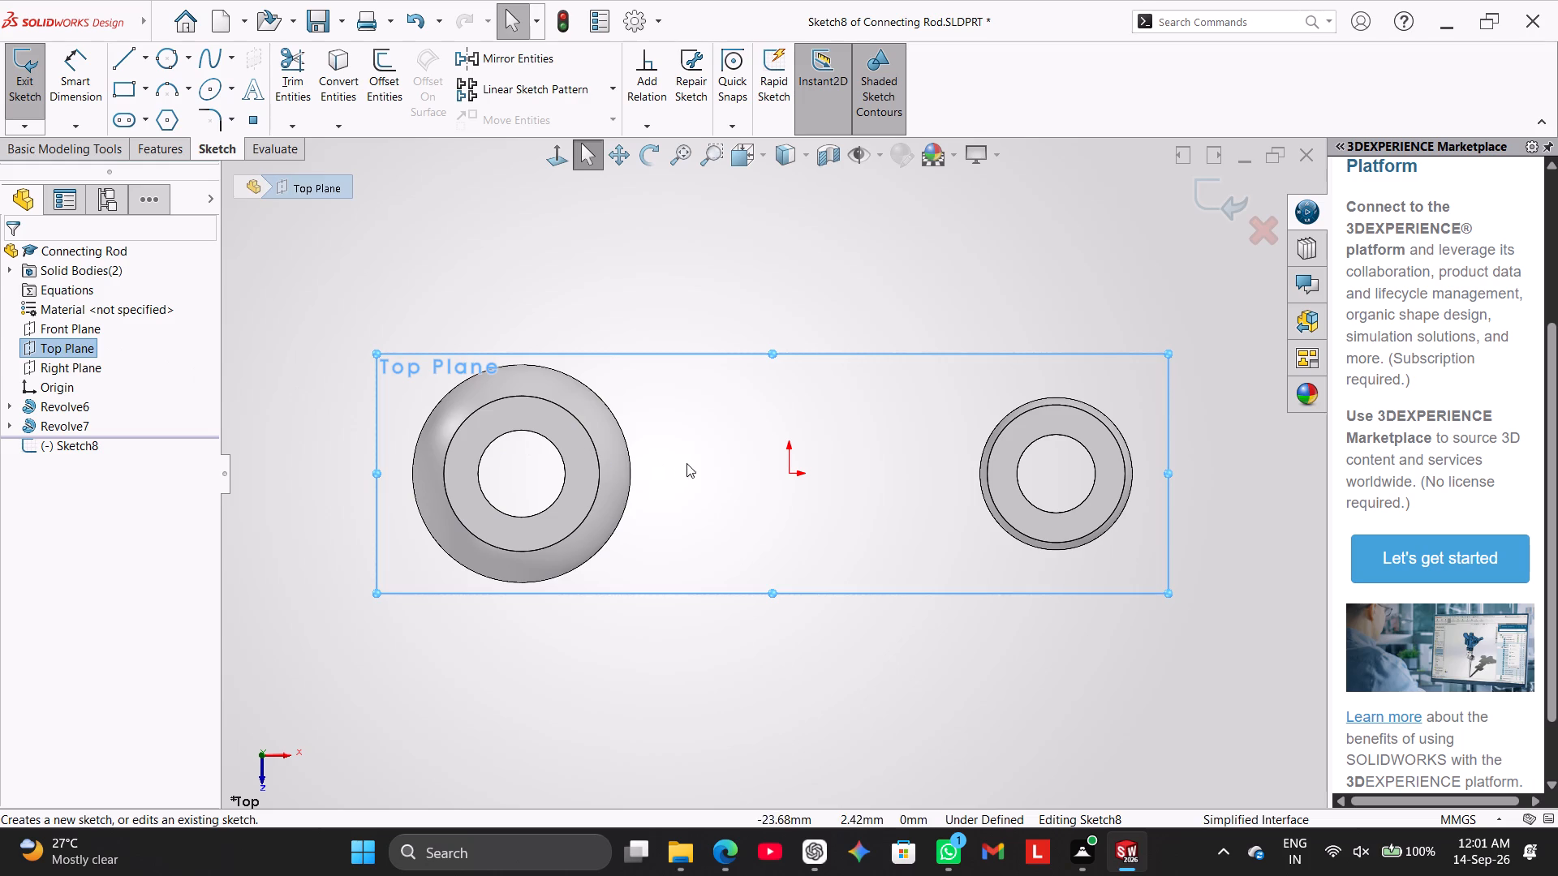
pyautogui.click(691, 457)
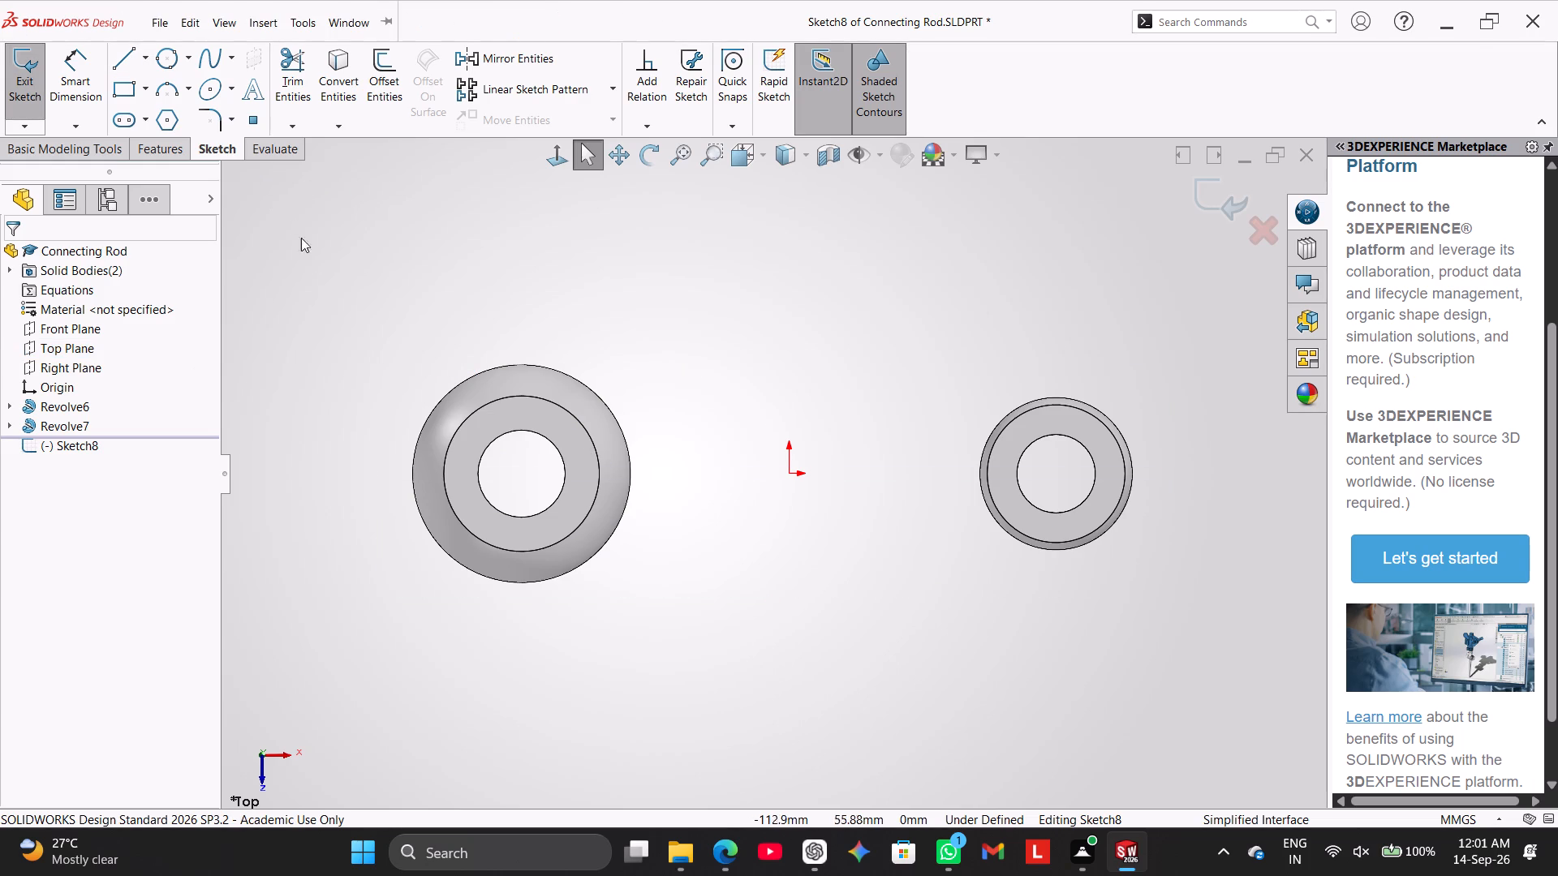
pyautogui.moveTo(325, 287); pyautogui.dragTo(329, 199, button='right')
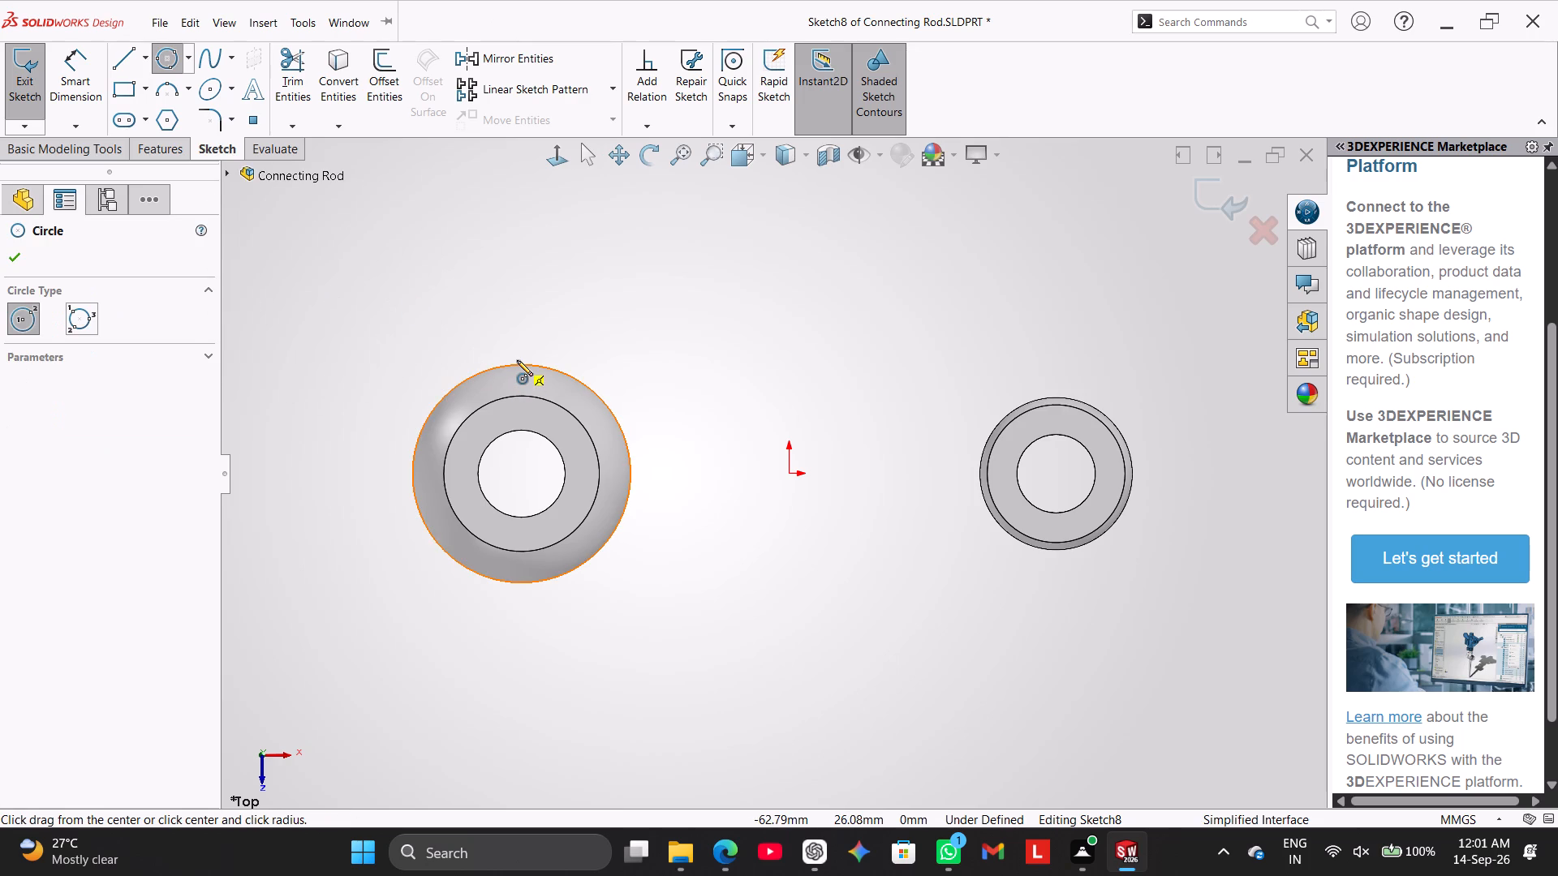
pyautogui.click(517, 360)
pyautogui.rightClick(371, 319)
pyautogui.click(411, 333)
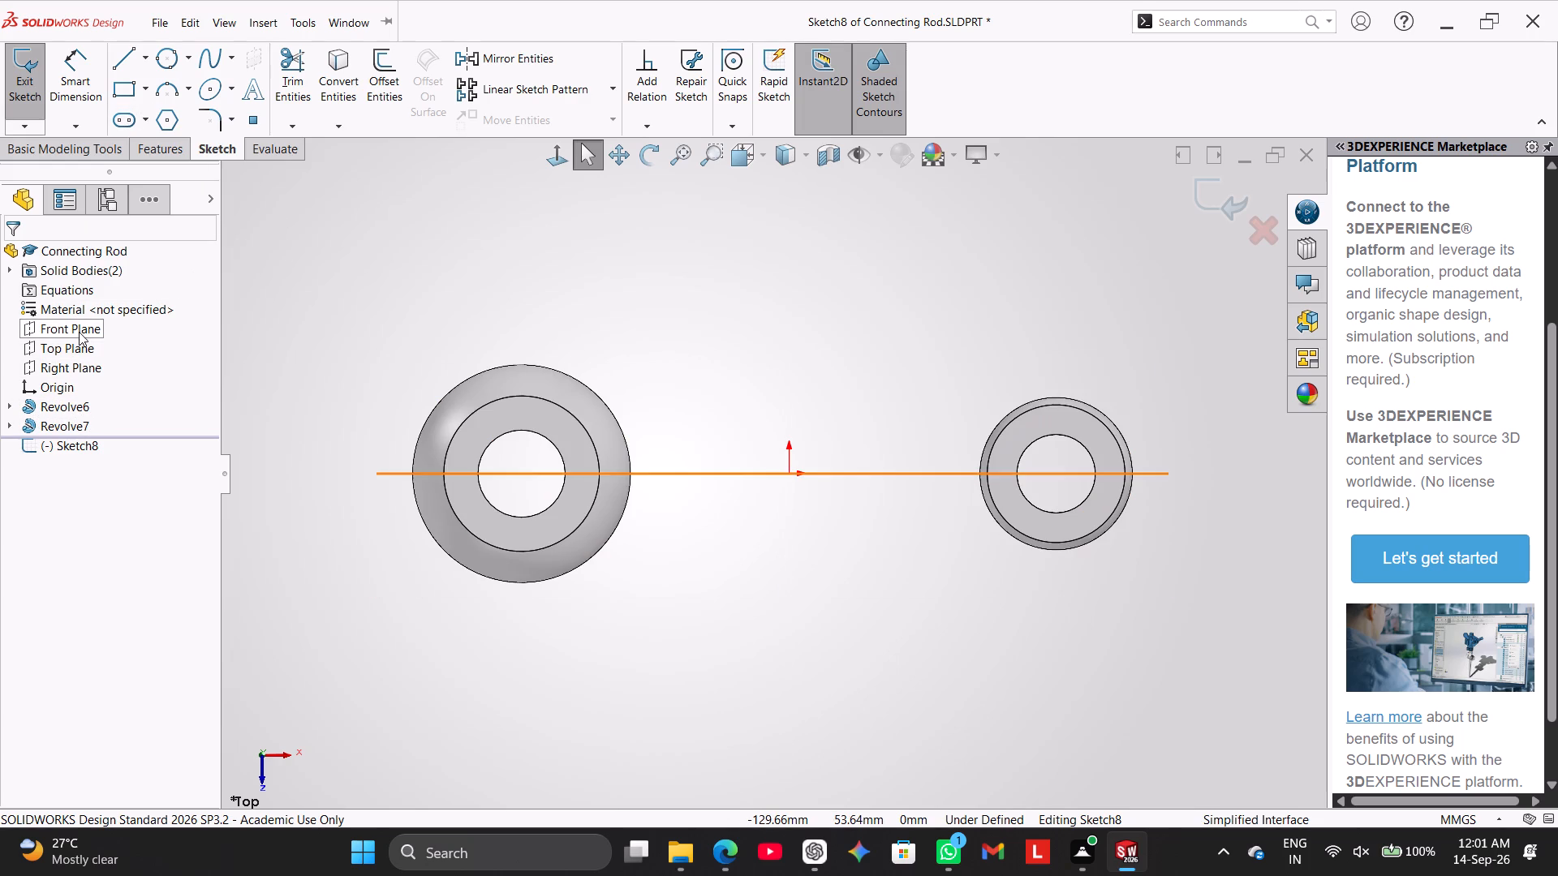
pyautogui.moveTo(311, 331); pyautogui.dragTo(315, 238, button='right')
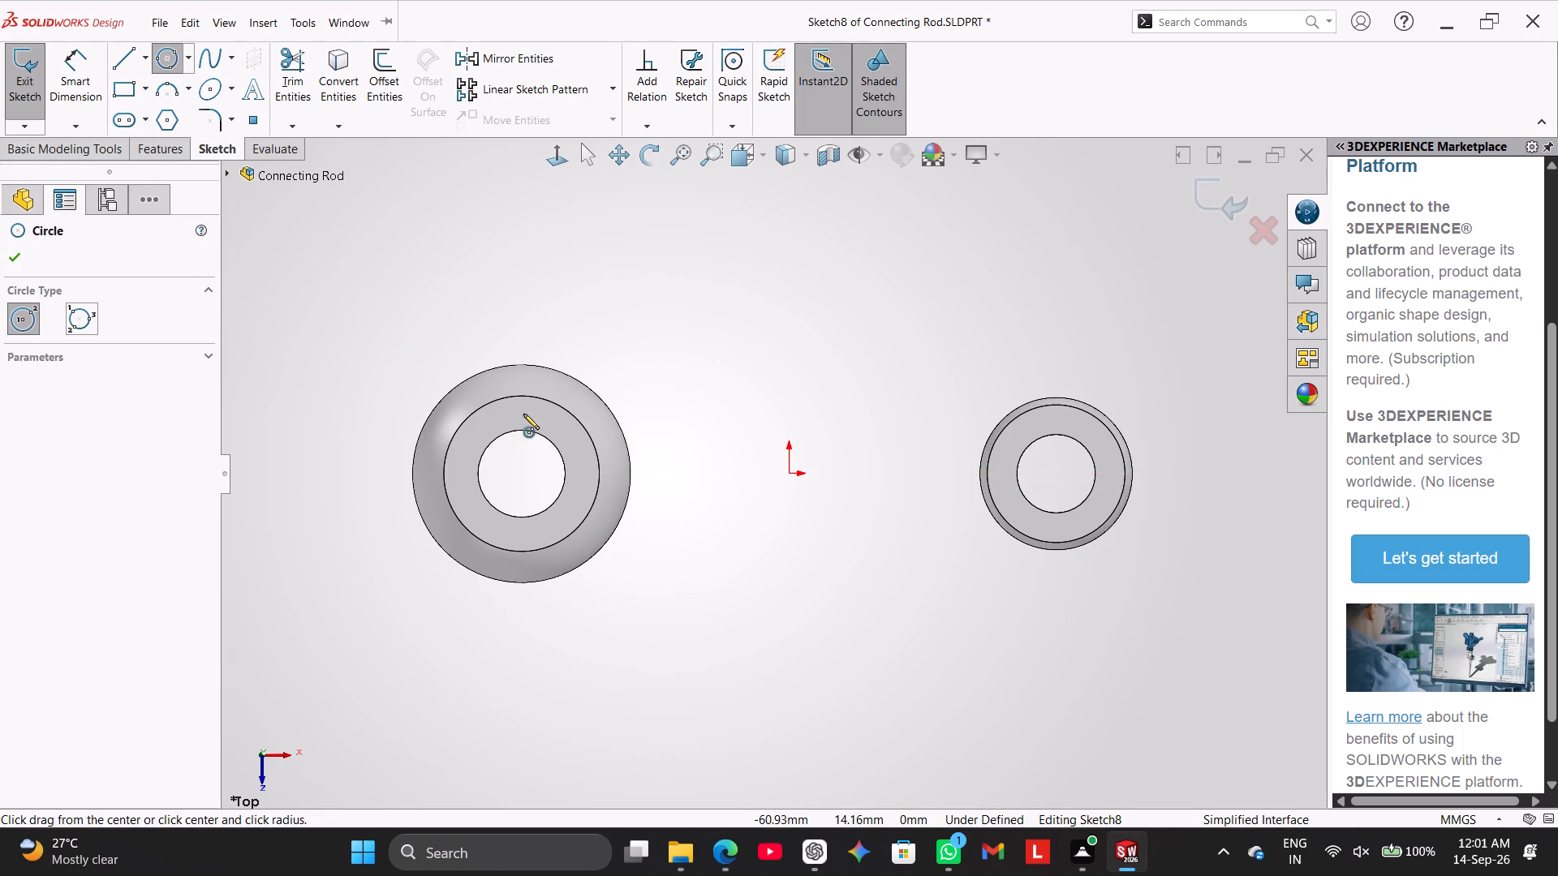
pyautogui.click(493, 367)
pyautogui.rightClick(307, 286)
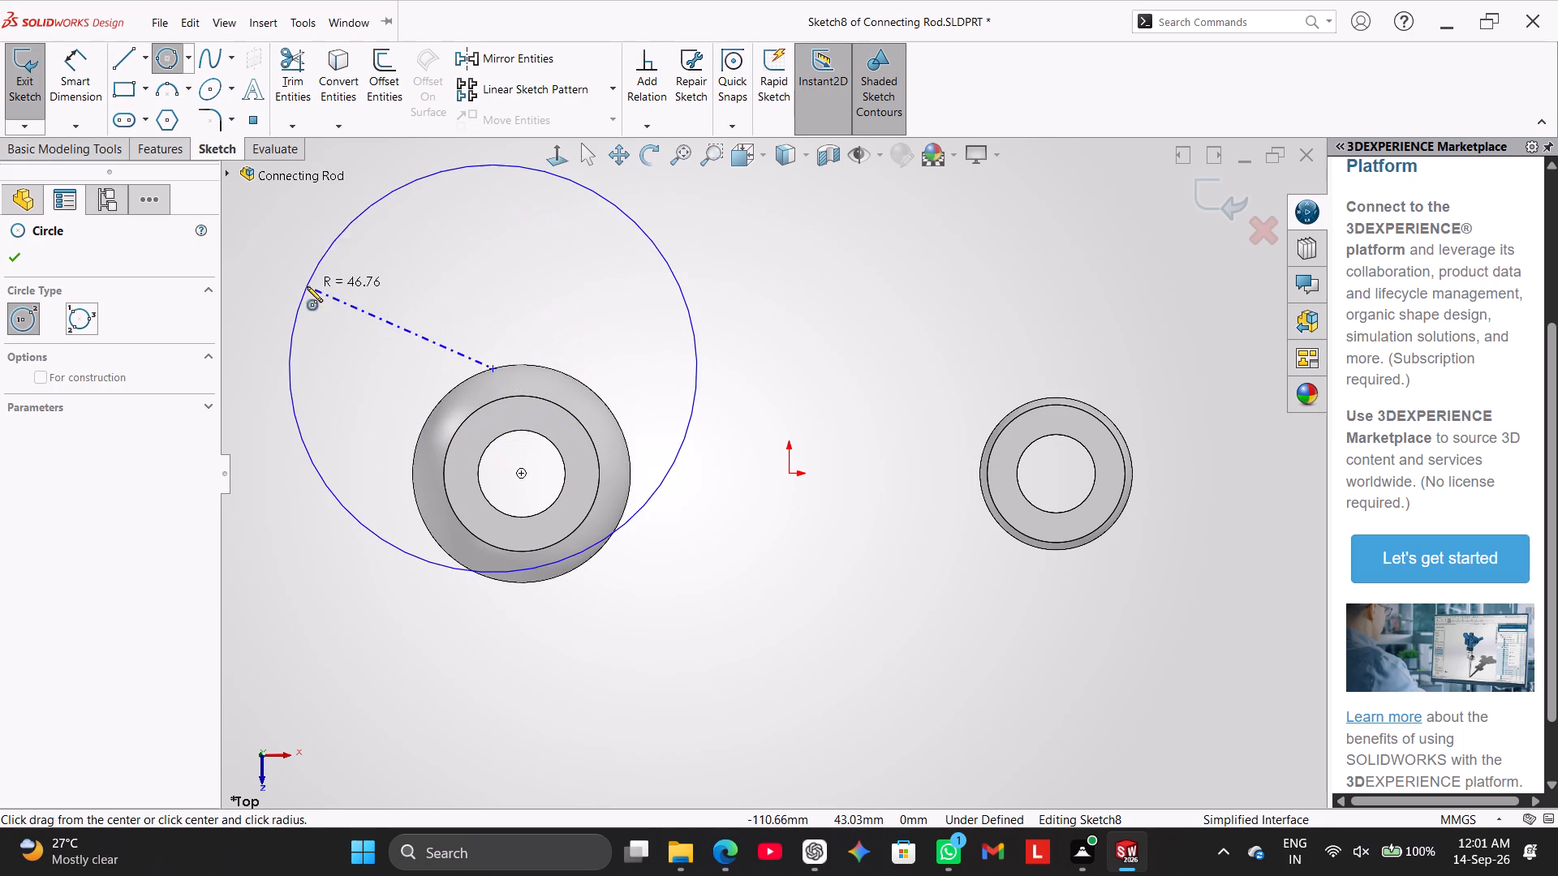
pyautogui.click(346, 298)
# Draw a circle of 25 mm radius from the big end's center, matching its outer edge.
pyautogui.moveTo(342, 323); pyautogui.dragTo(350, 193, button='right')
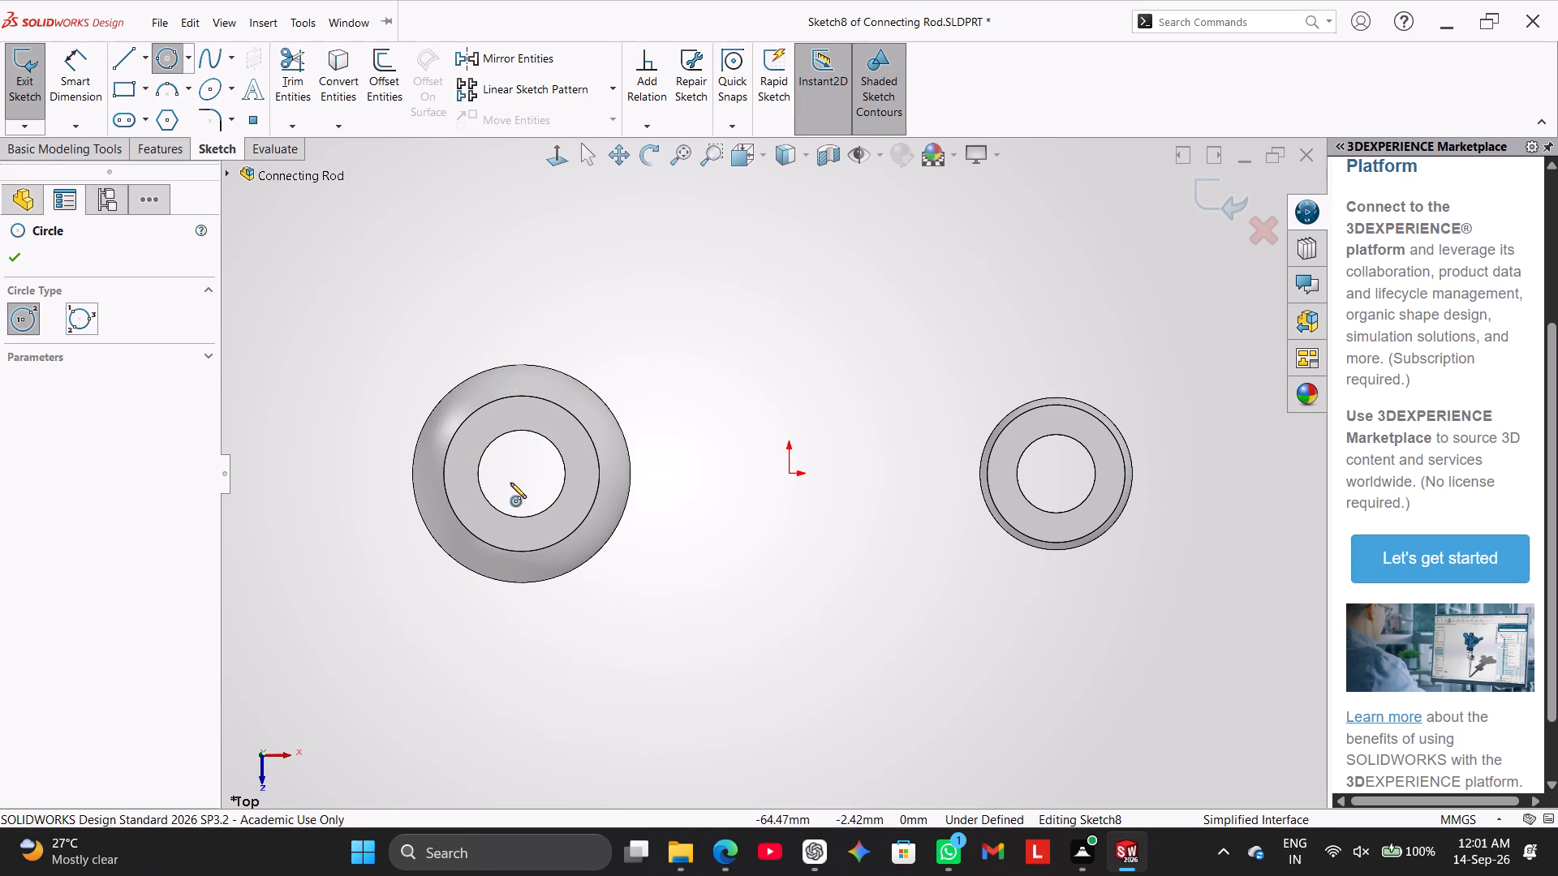
pyautogui.click(518, 473)
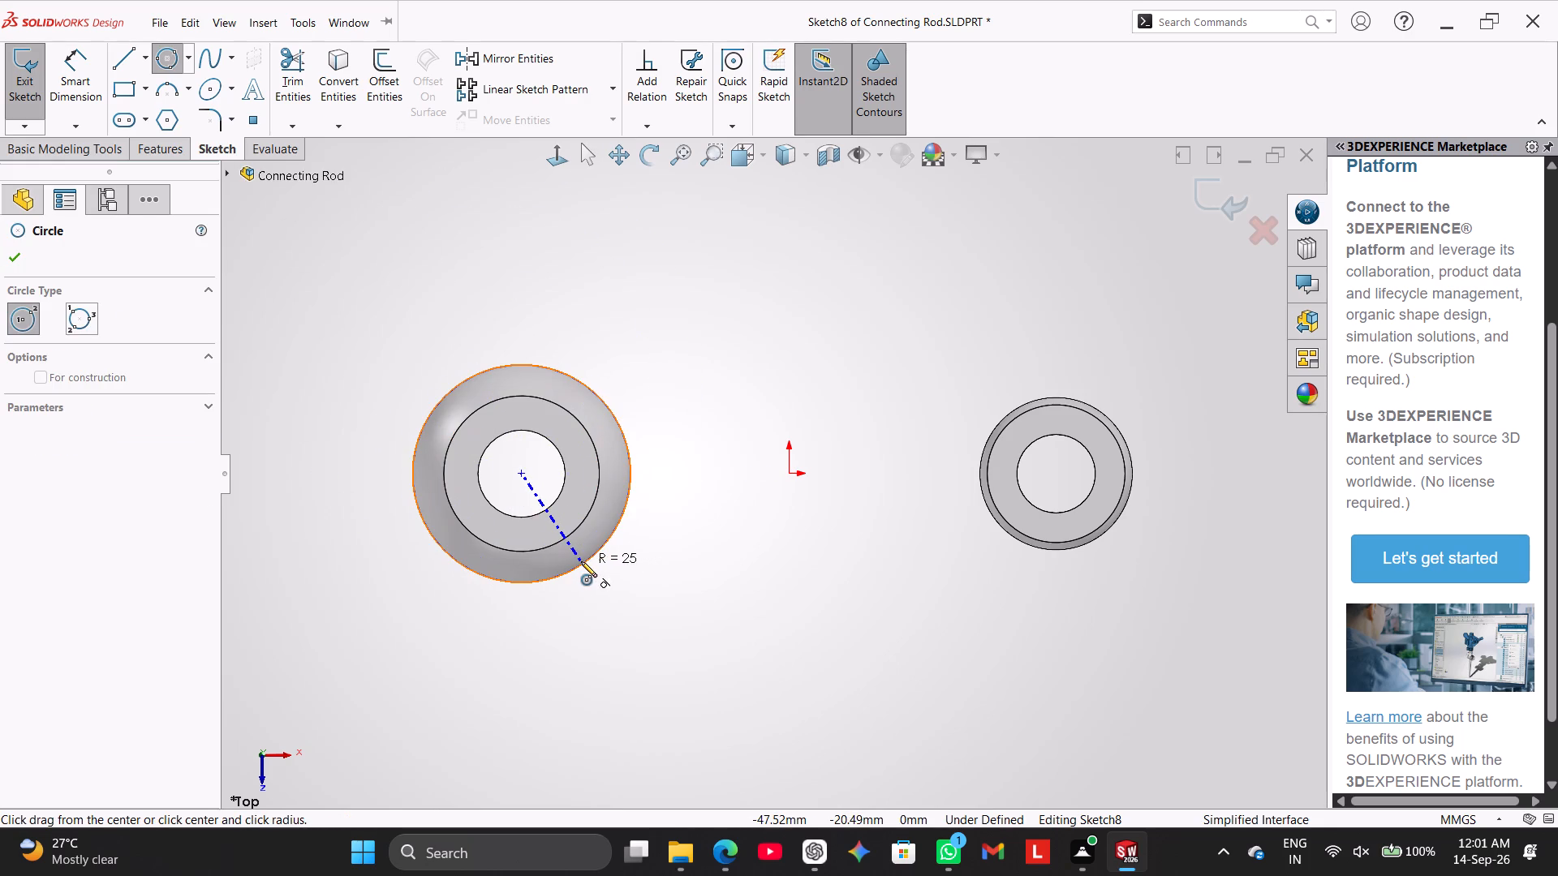
pyautogui.click(581, 561)
pyautogui.rightClick(351, 378)
pyautogui.click(374, 389)
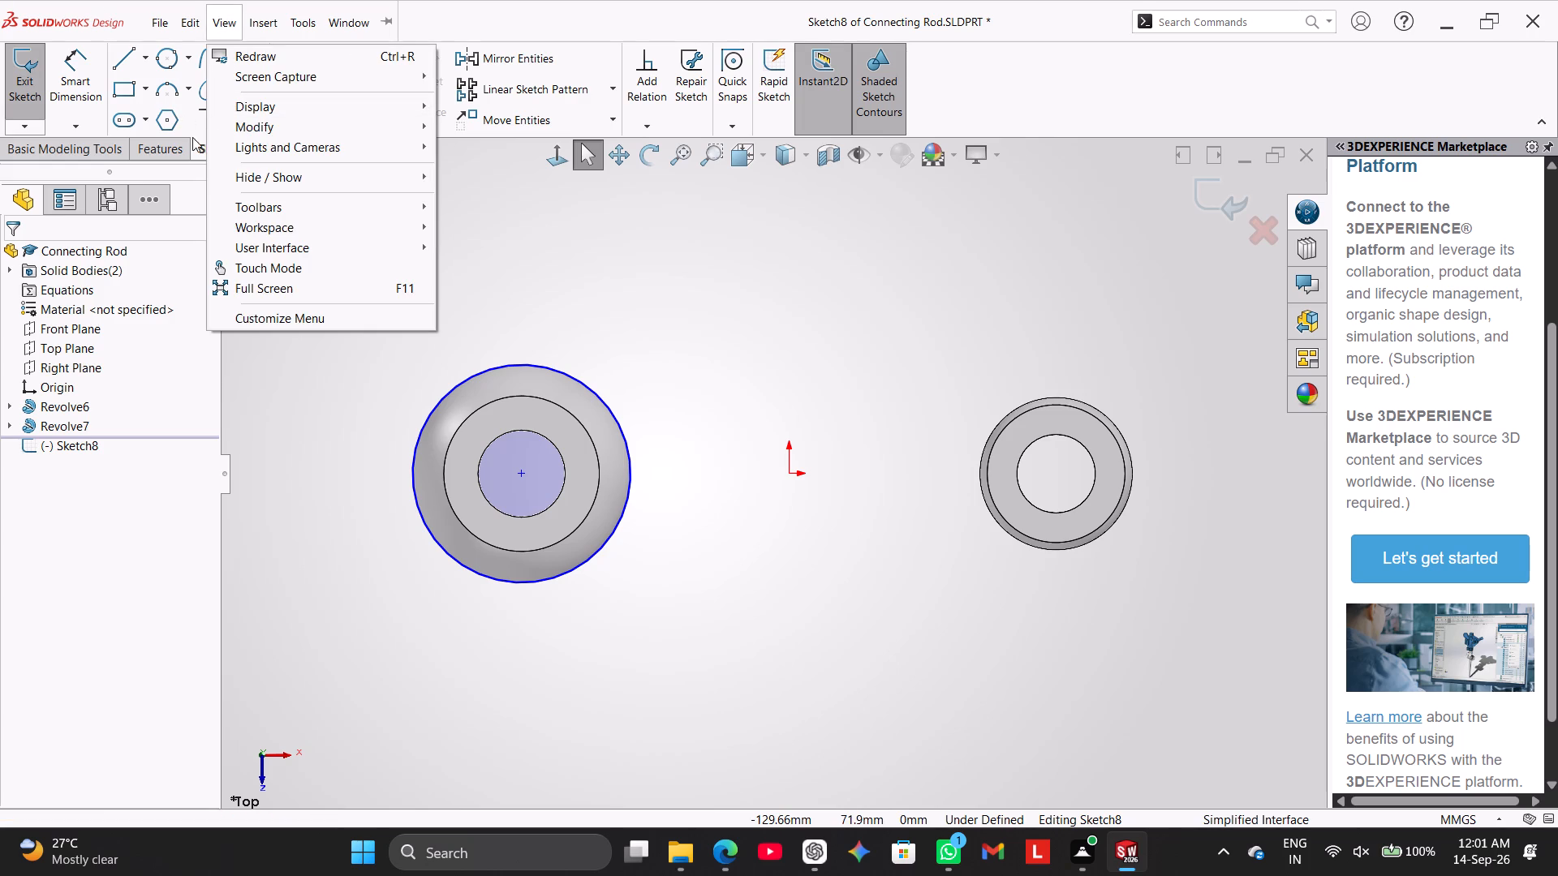
pyautogui.rightClick(547, 284)
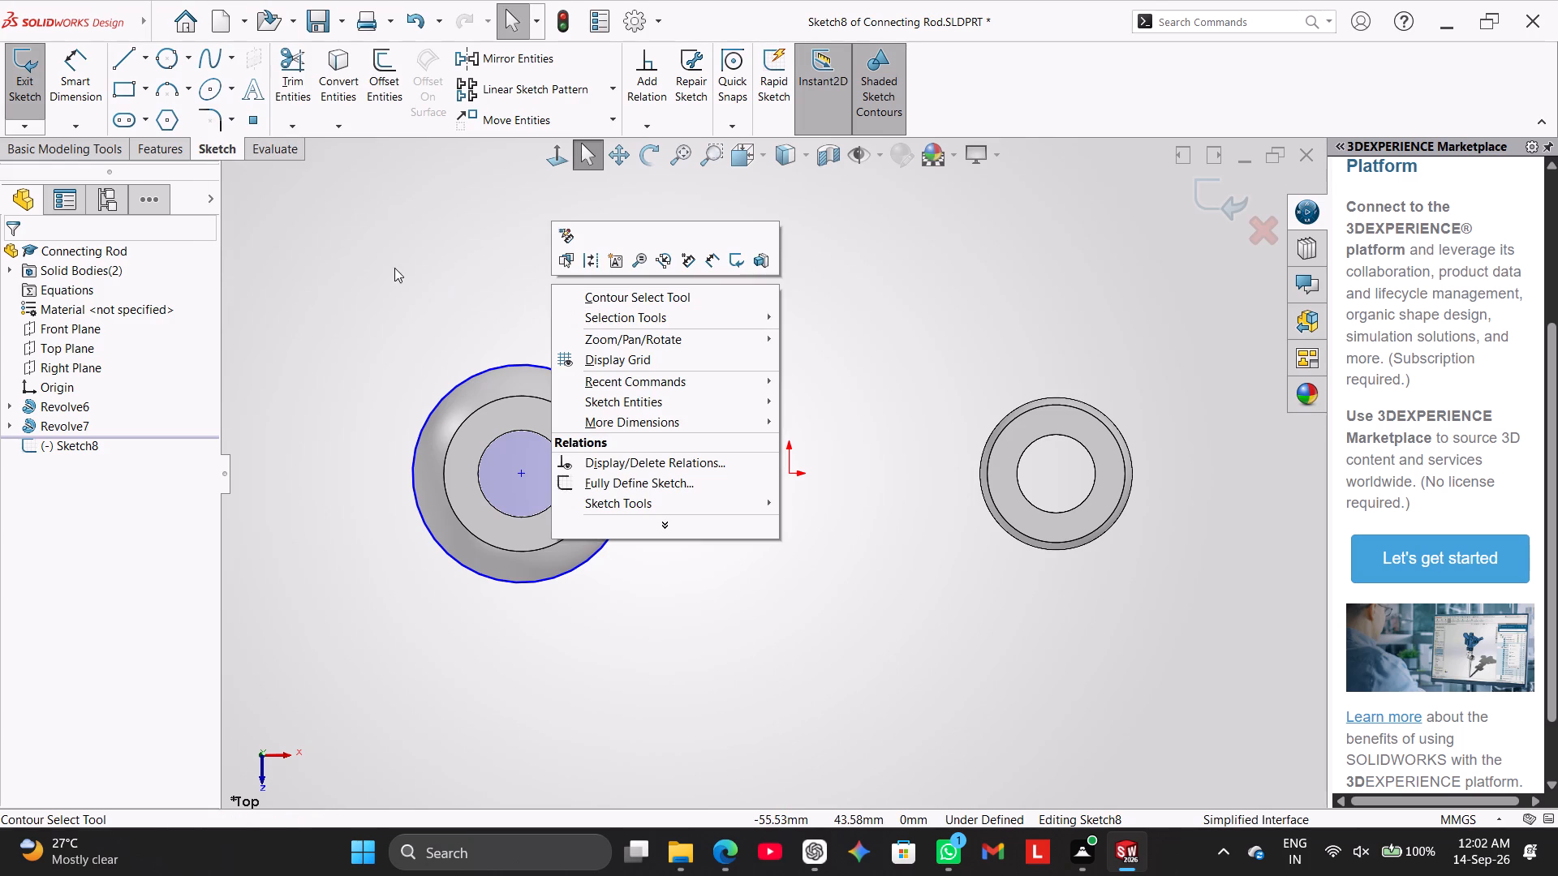
pyautogui.rightClick(379, 268)
pyautogui.click(316, 265)
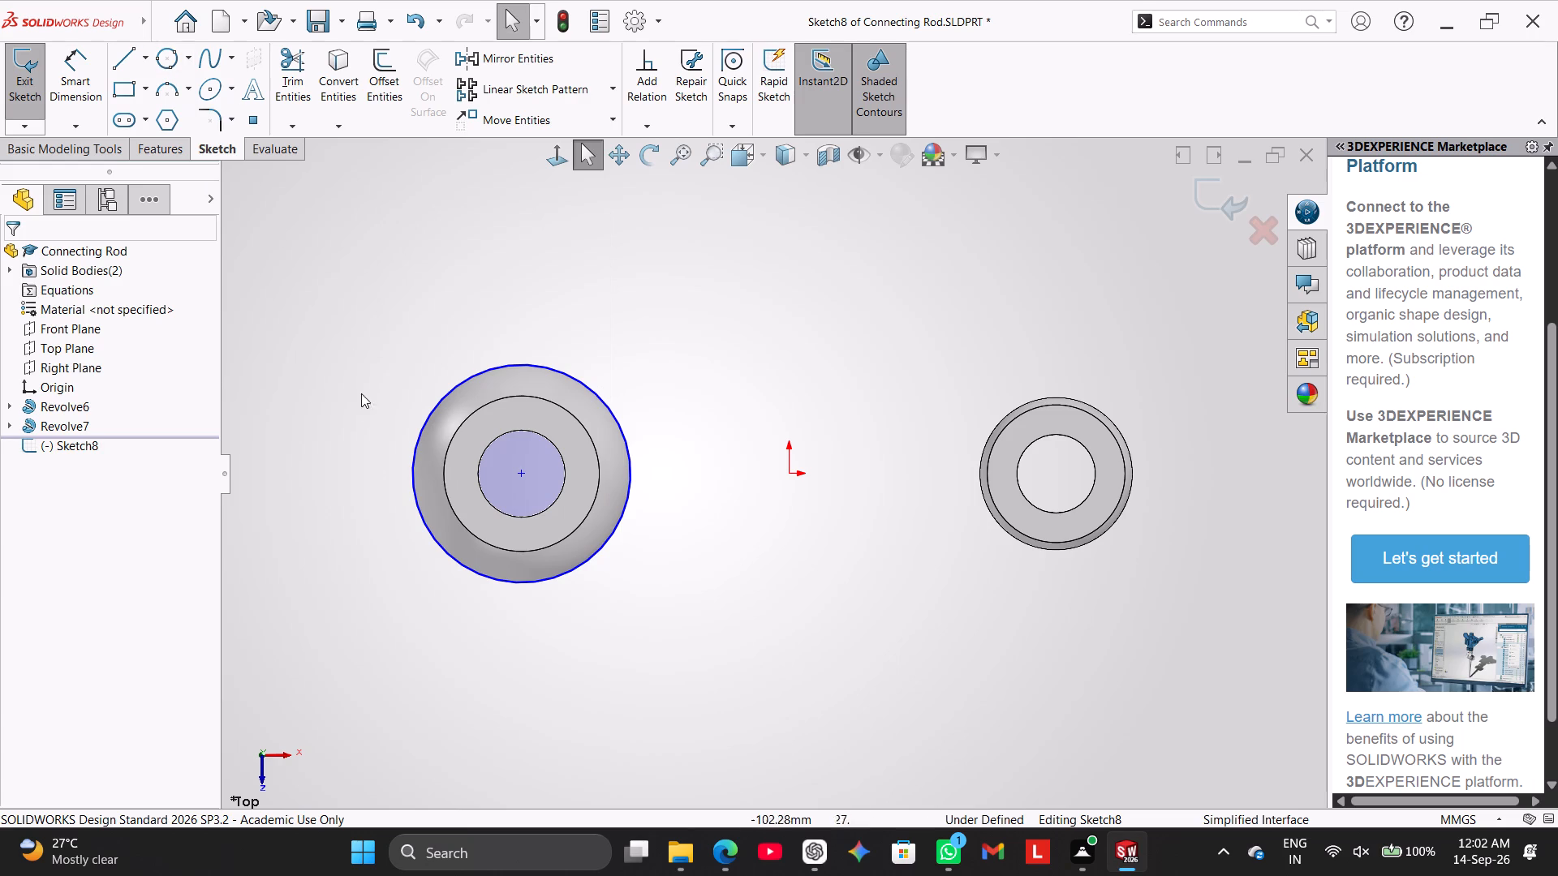
# Draw two more circles concentric with the big end, matching its face edge at about 17.85 mm radius and its bore at 10 mm.
pyautogui.moveTo(364, 409); pyautogui.dragTo(364, 213, button='right')
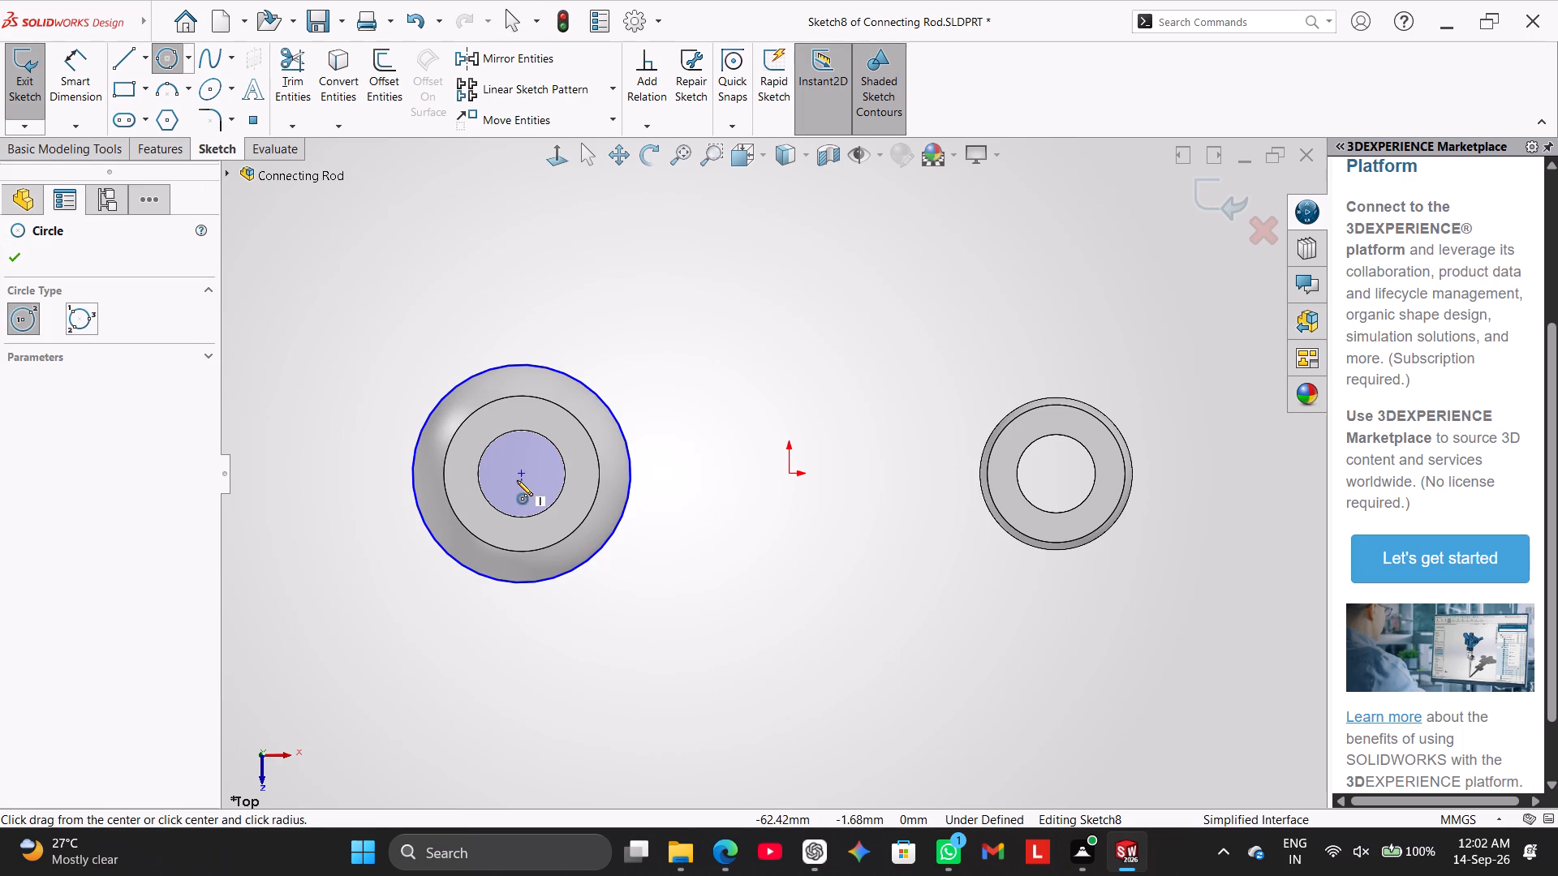
pyautogui.moveTo(521, 476); pyautogui.dragTo(528, 487)
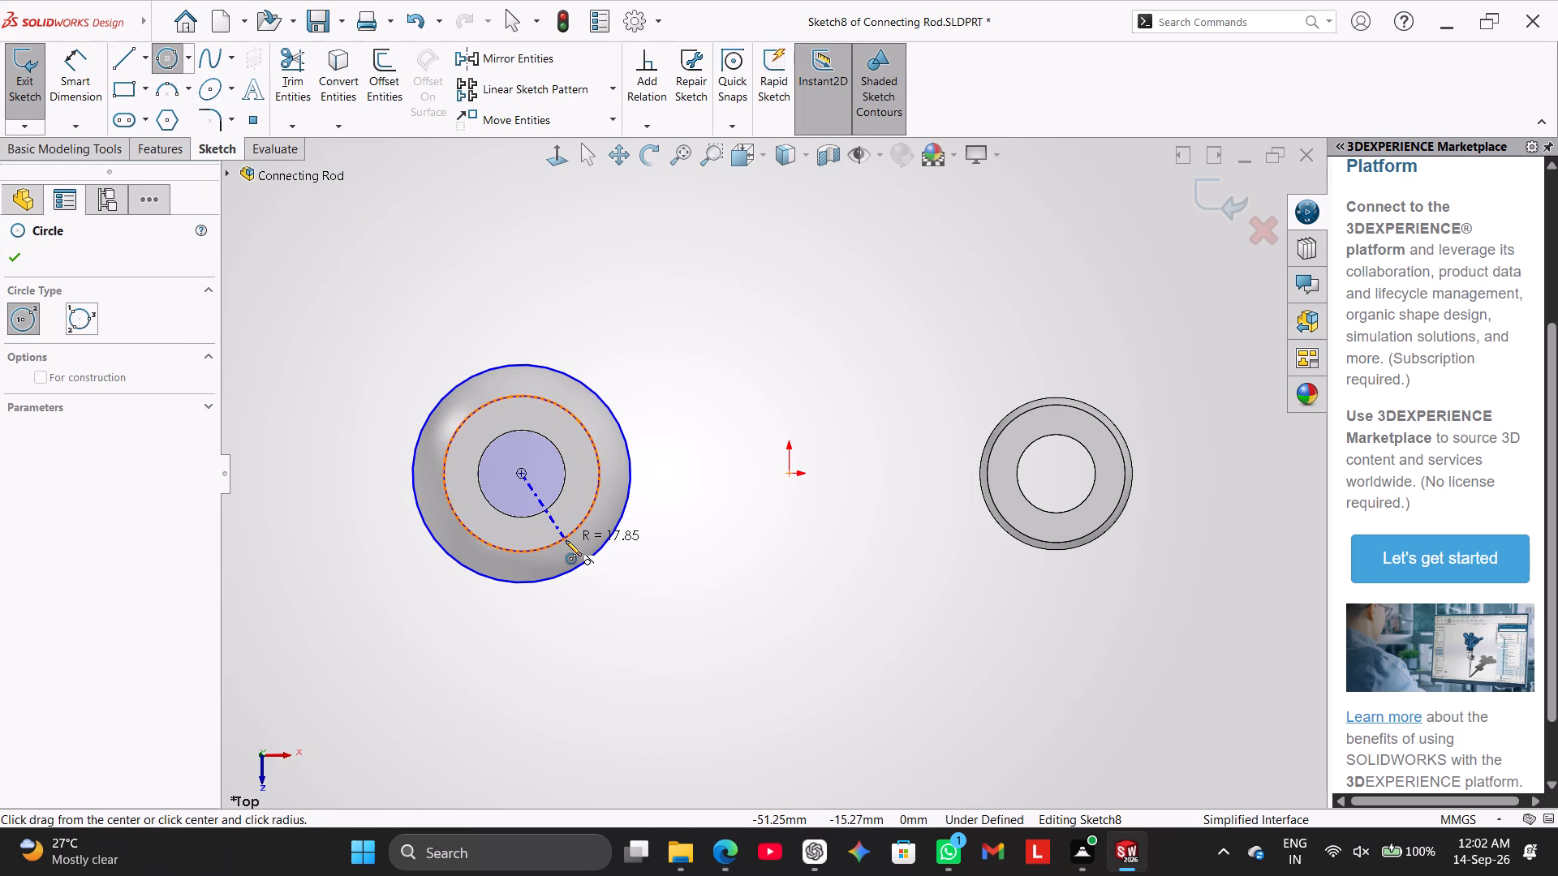
pyautogui.click(566, 540)
pyautogui.rightClick(336, 369)
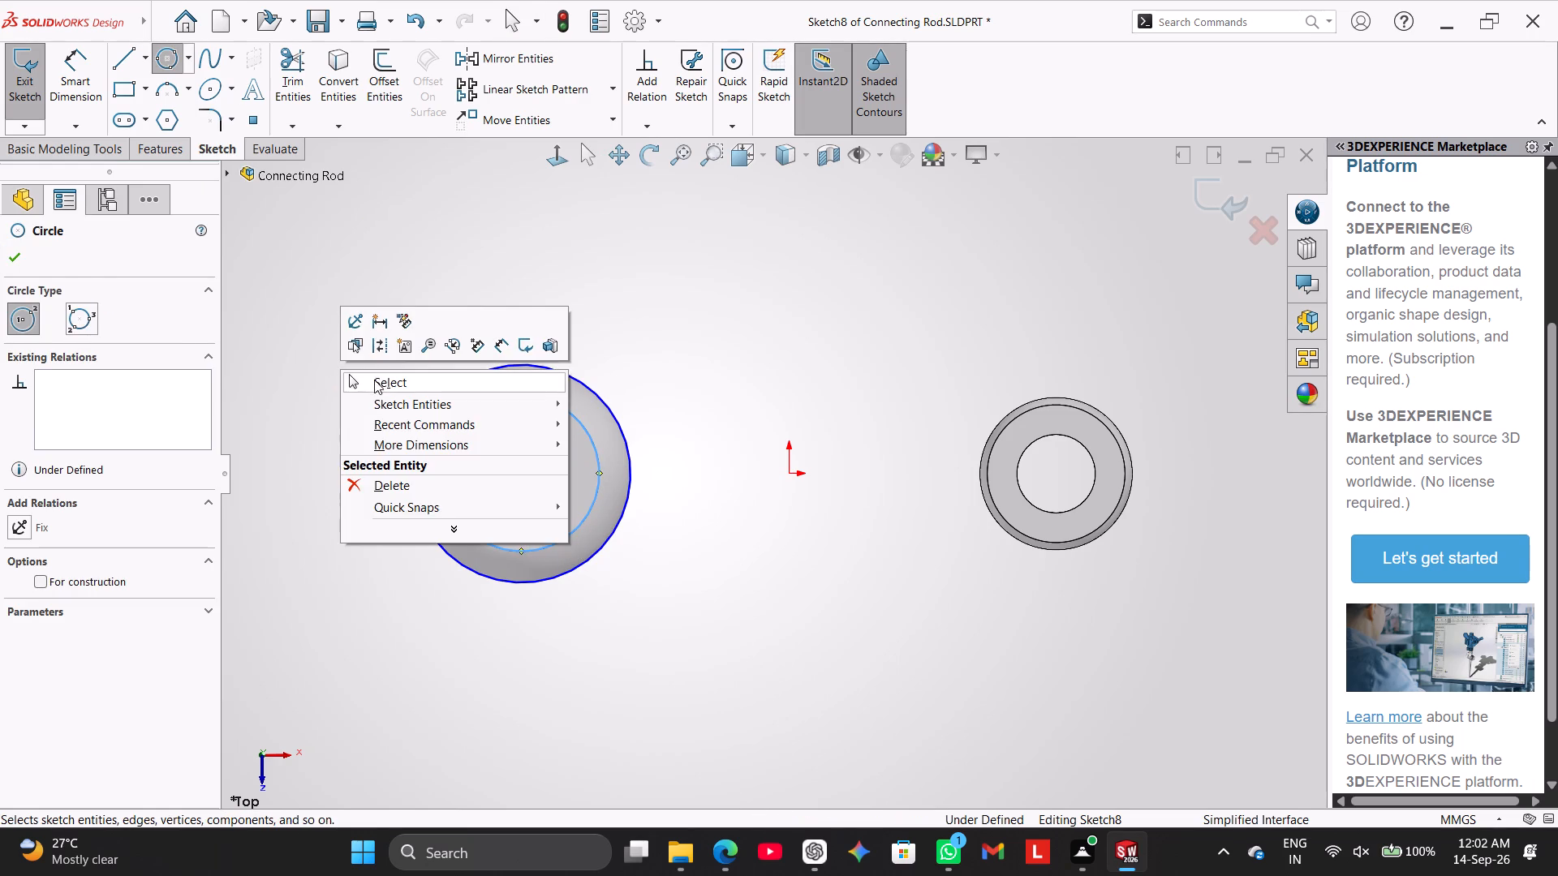
pyautogui.click(374, 379)
pyautogui.moveTo(367, 369); pyautogui.dragTo(359, 264, button='right')
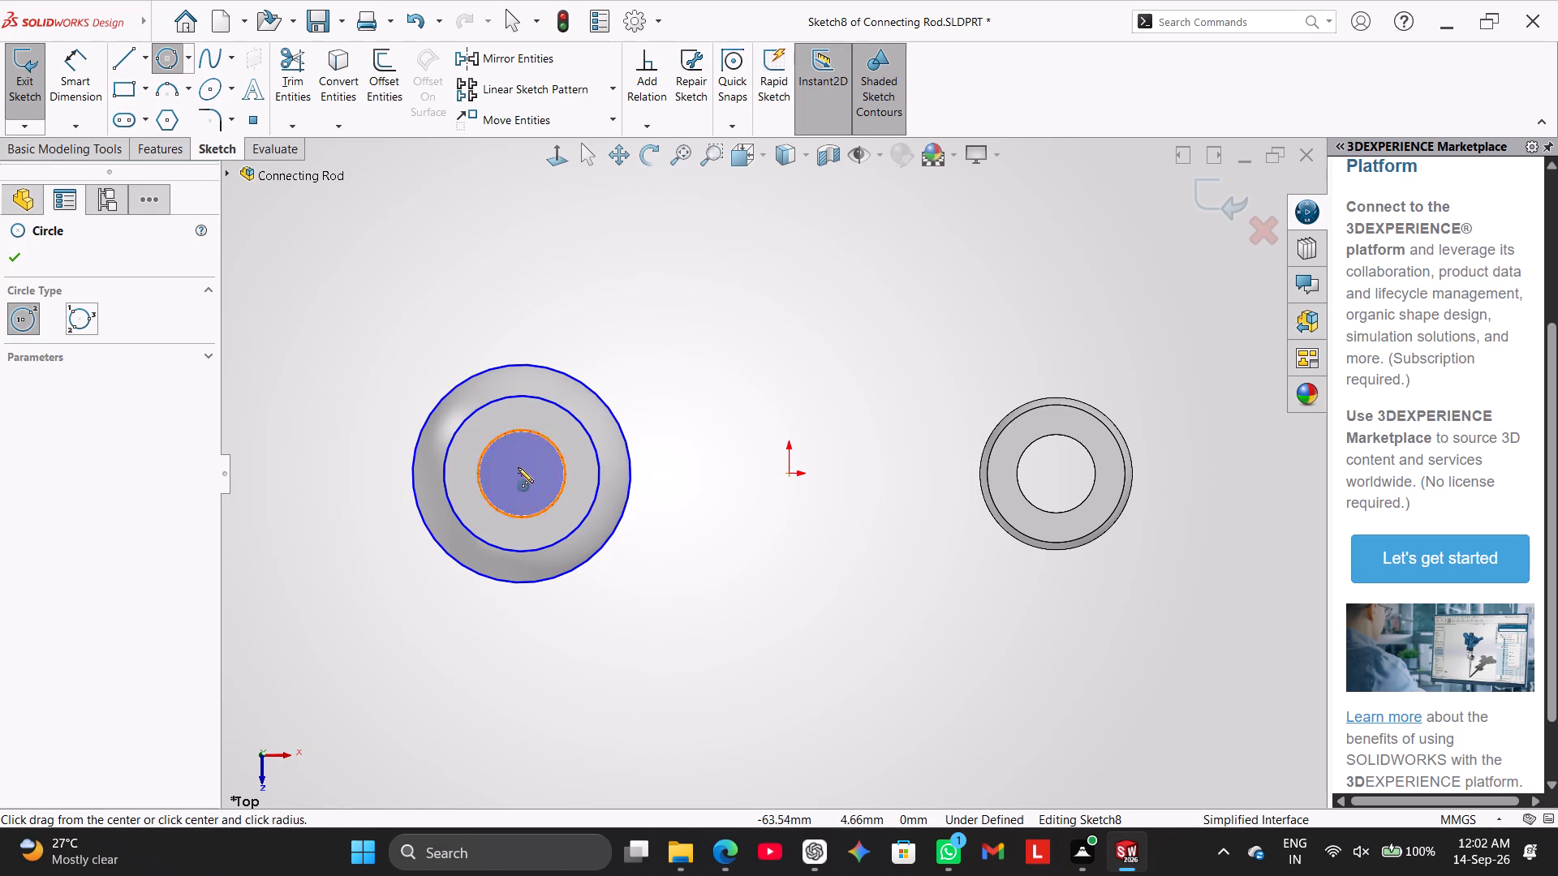
pyautogui.click(521, 475)
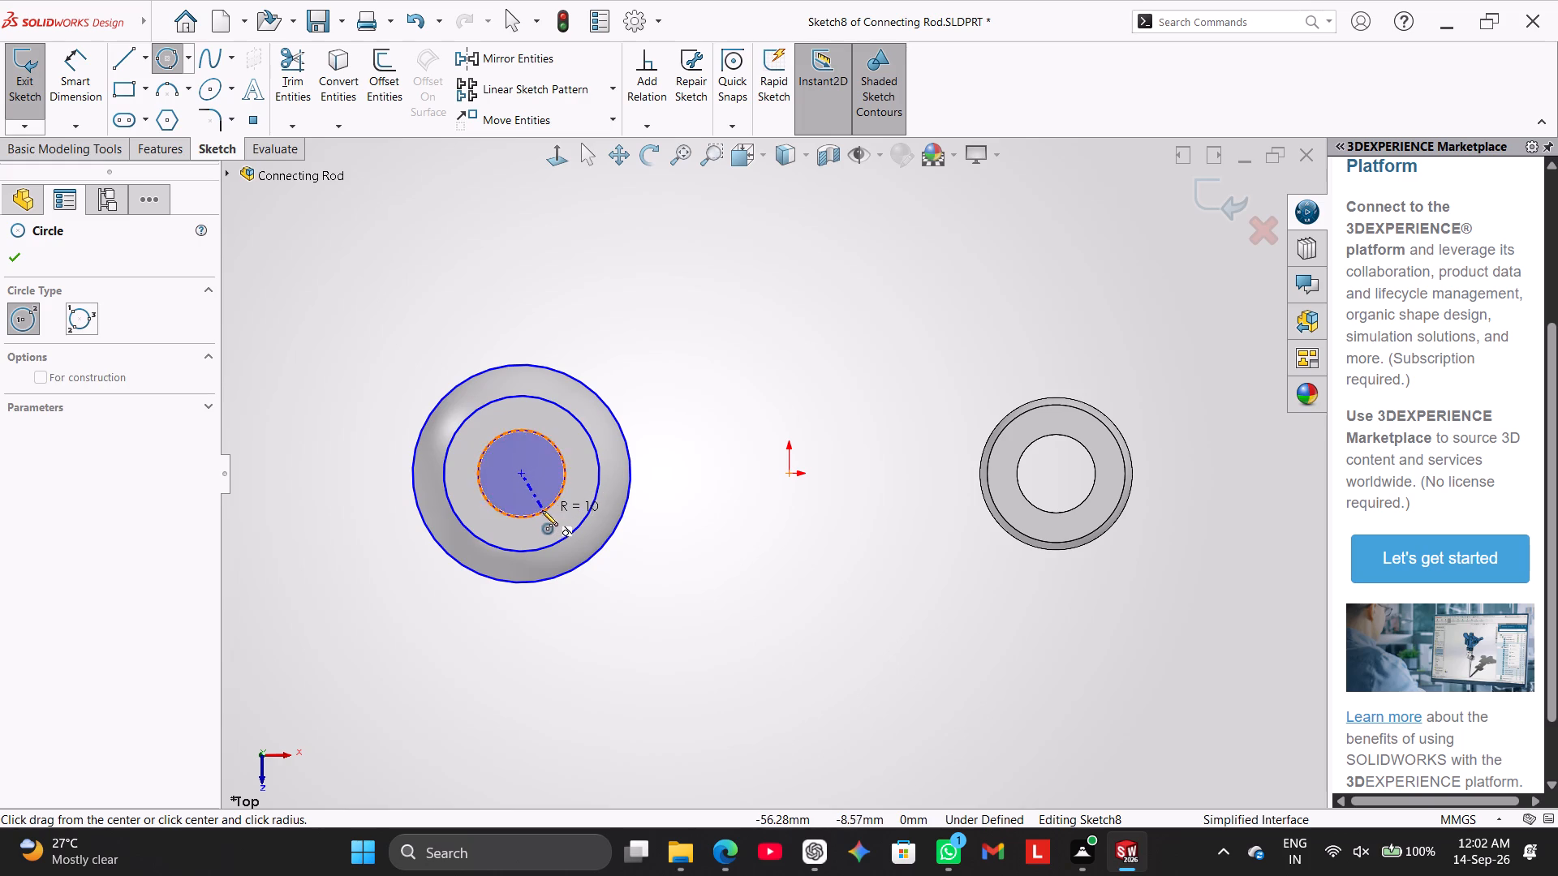
pyautogui.click(543, 510)
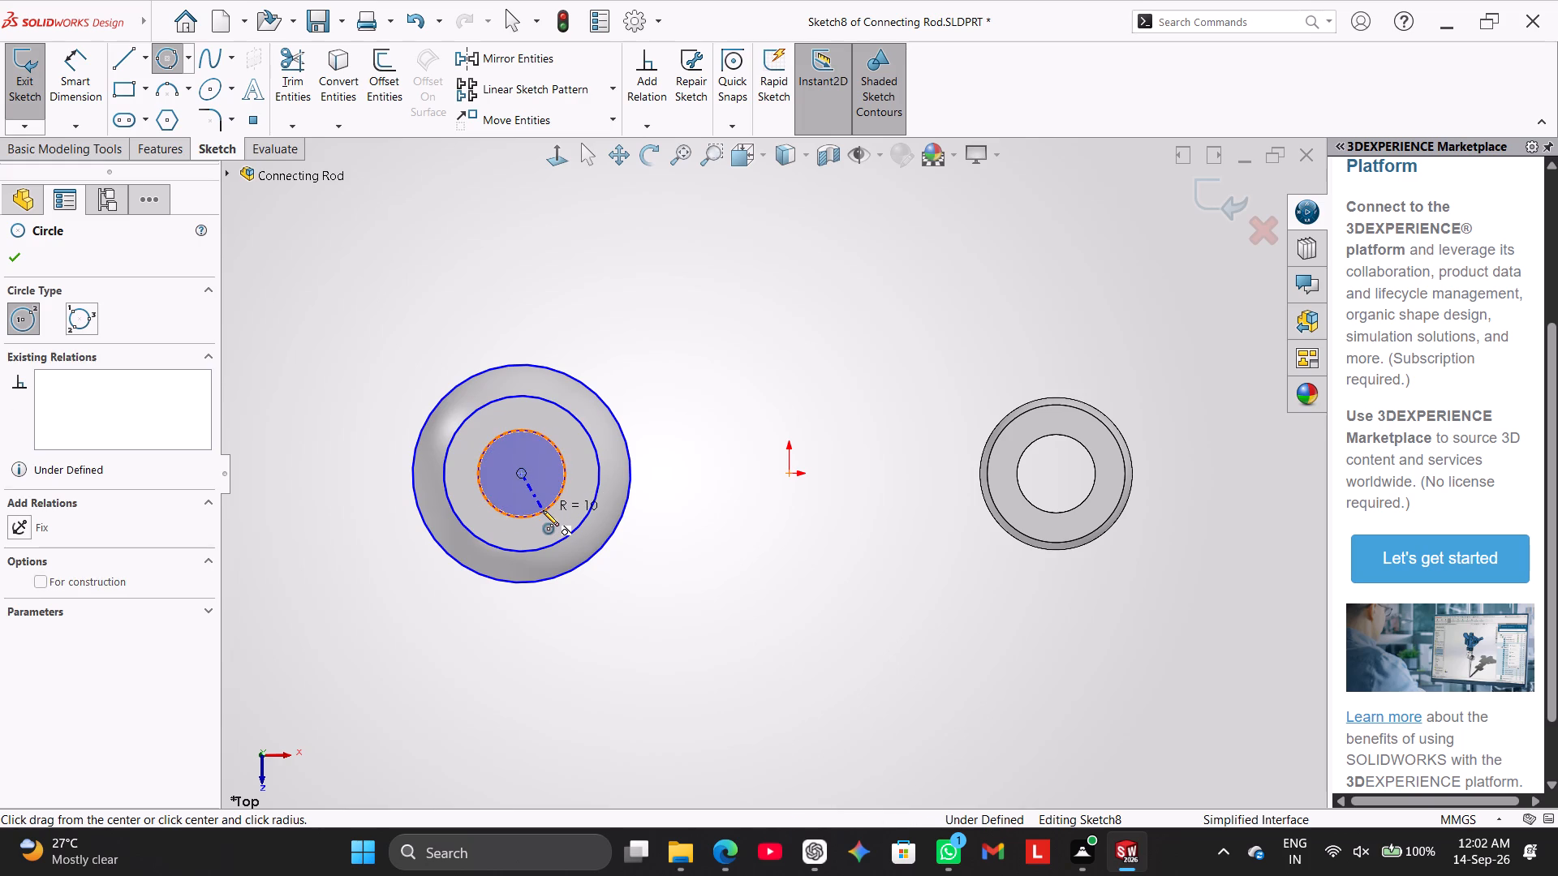
pyautogui.rightClick(374, 471)
pyautogui.click(395, 489)
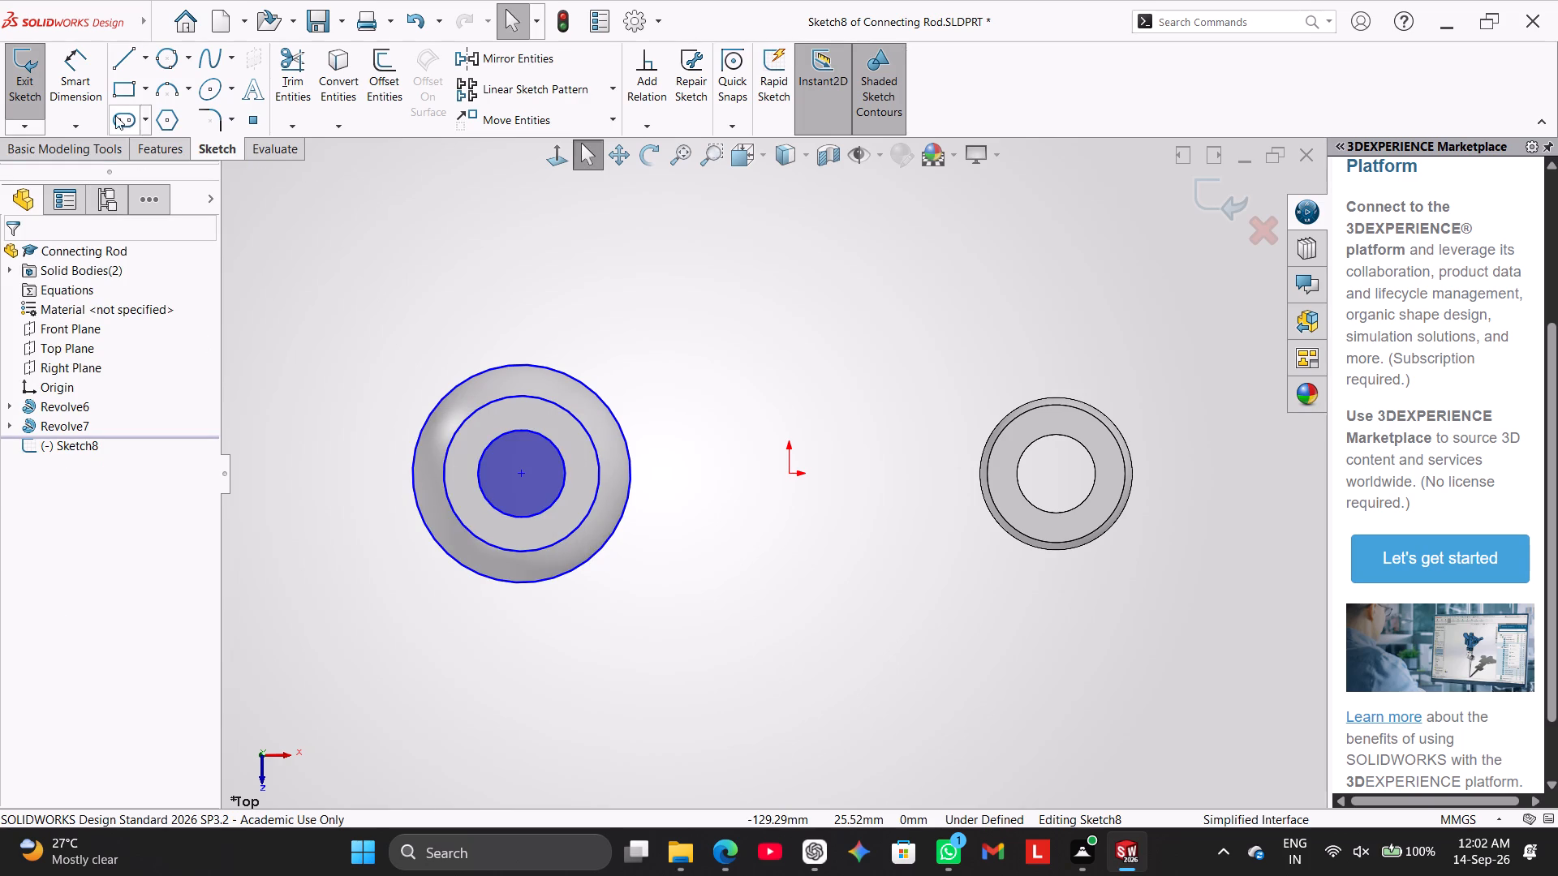
# Dimension the diameters of the big end's inner, middle and outer sketch circles, accepting their current values.
pyautogui.click(85, 81)
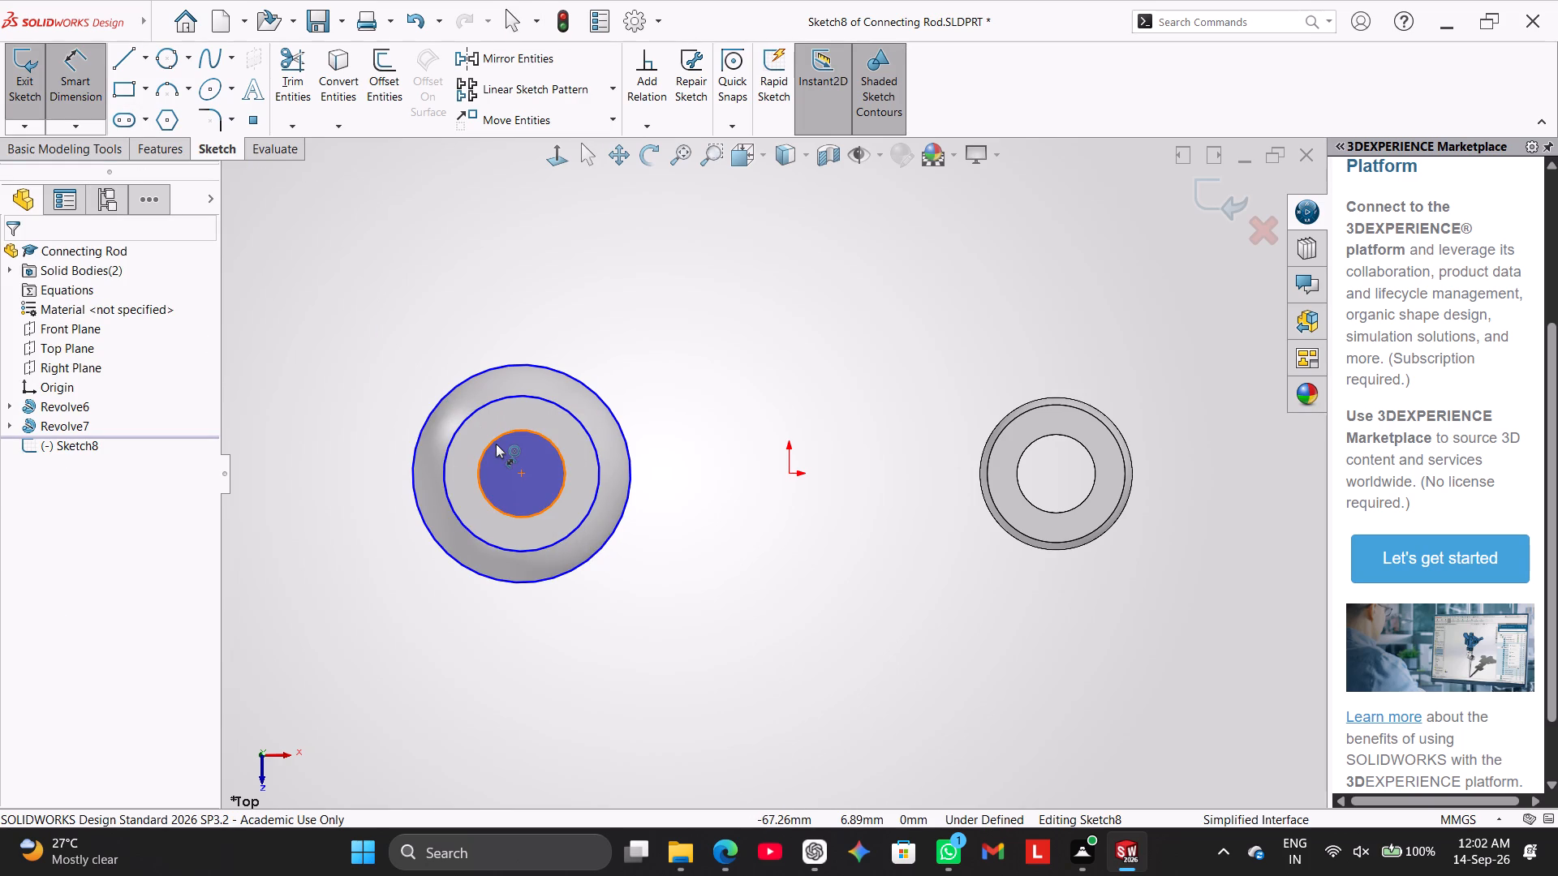
pyautogui.click(496, 444)
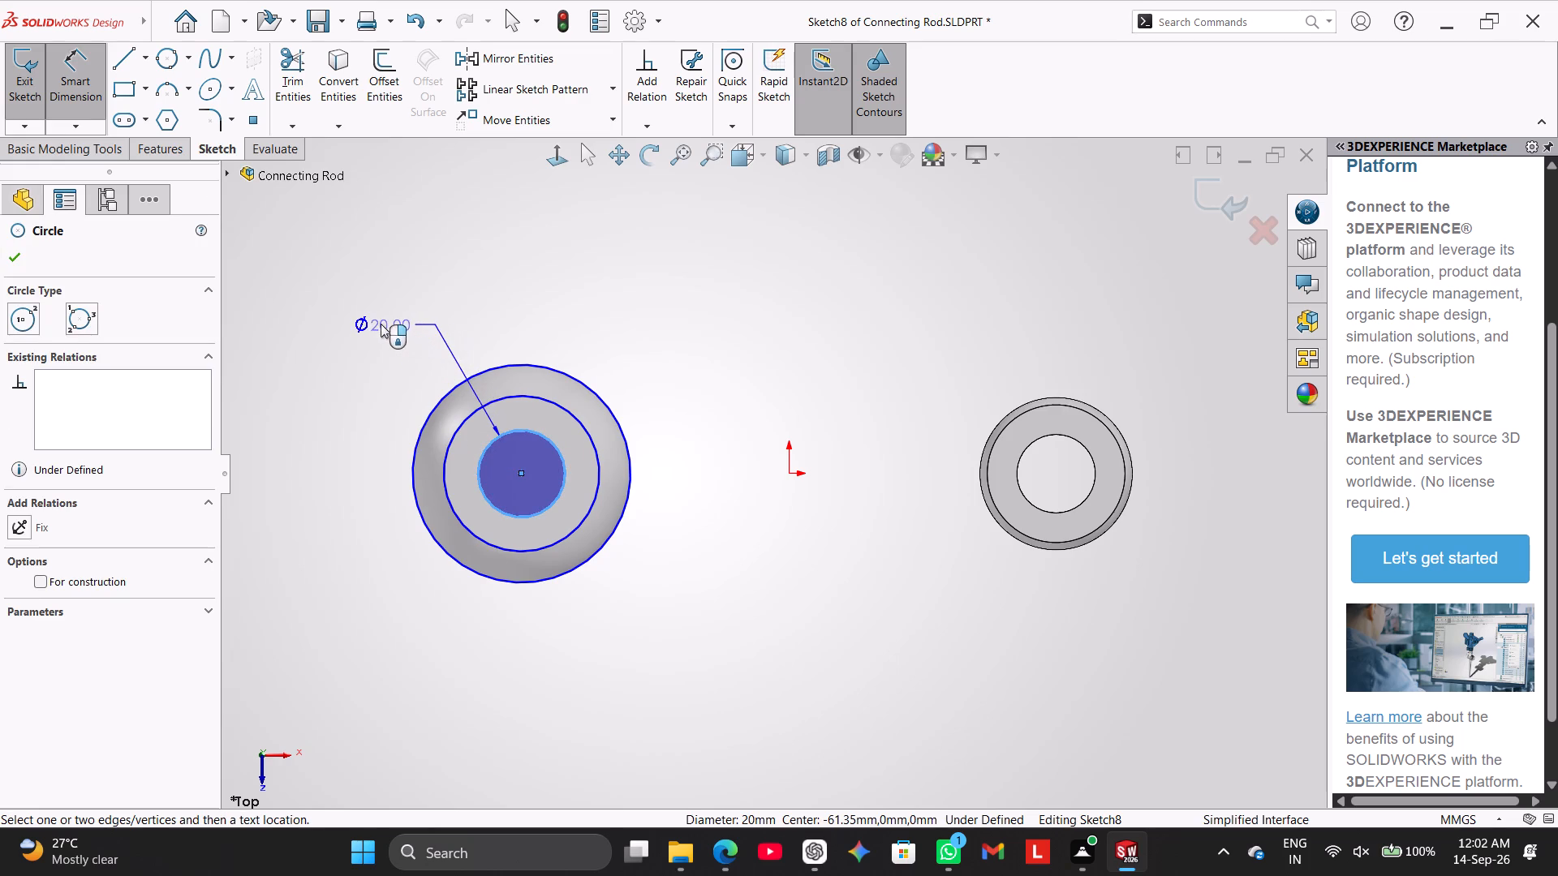
pyautogui.click(381, 322)
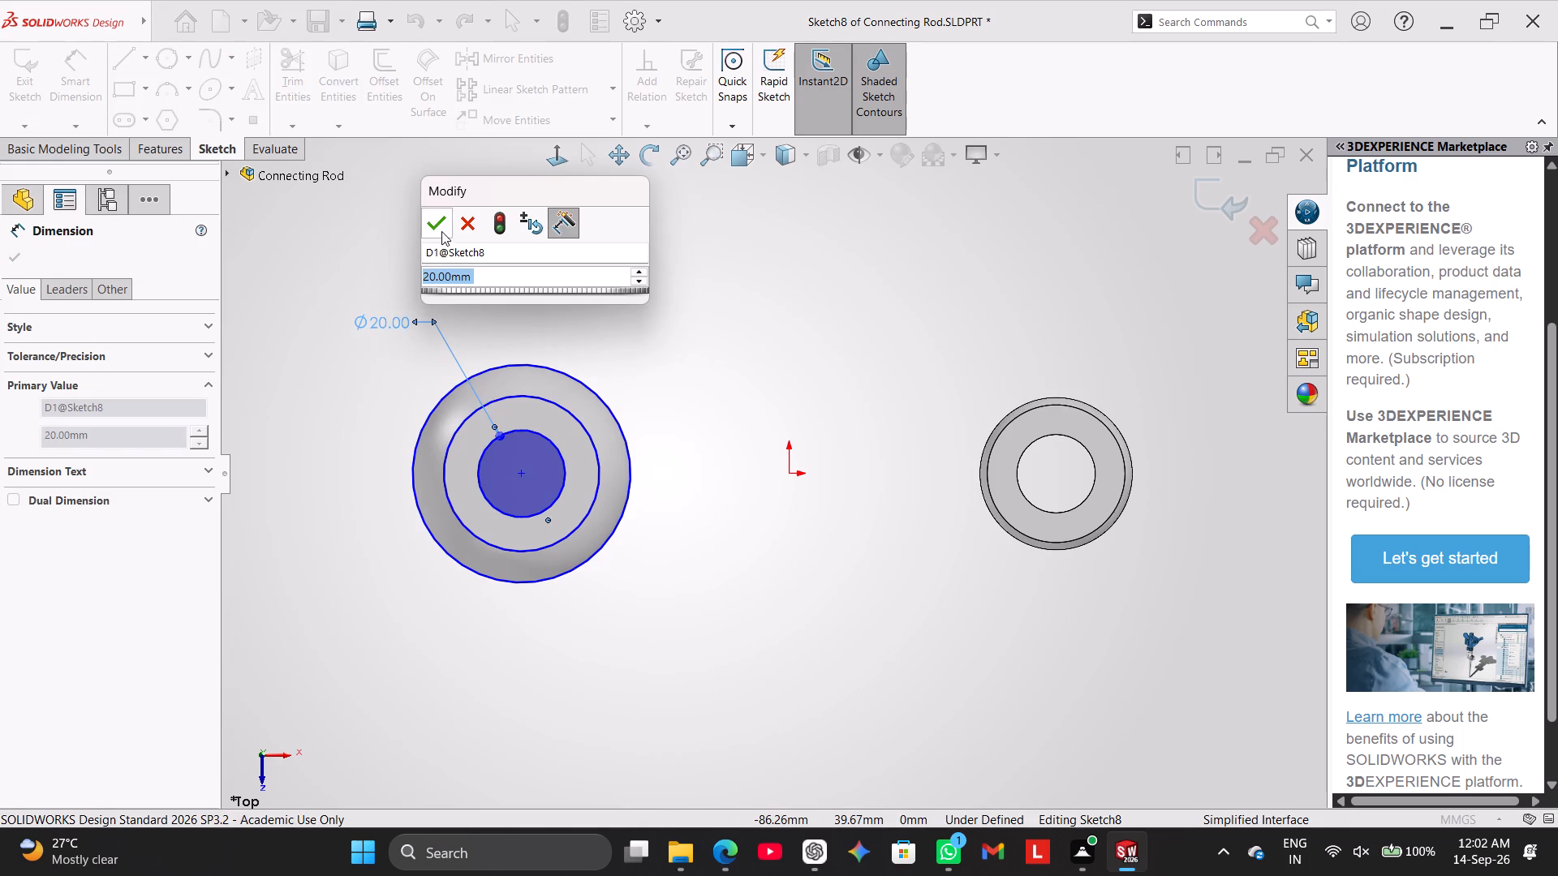
pyautogui.click(443, 230)
pyautogui.click(463, 425)
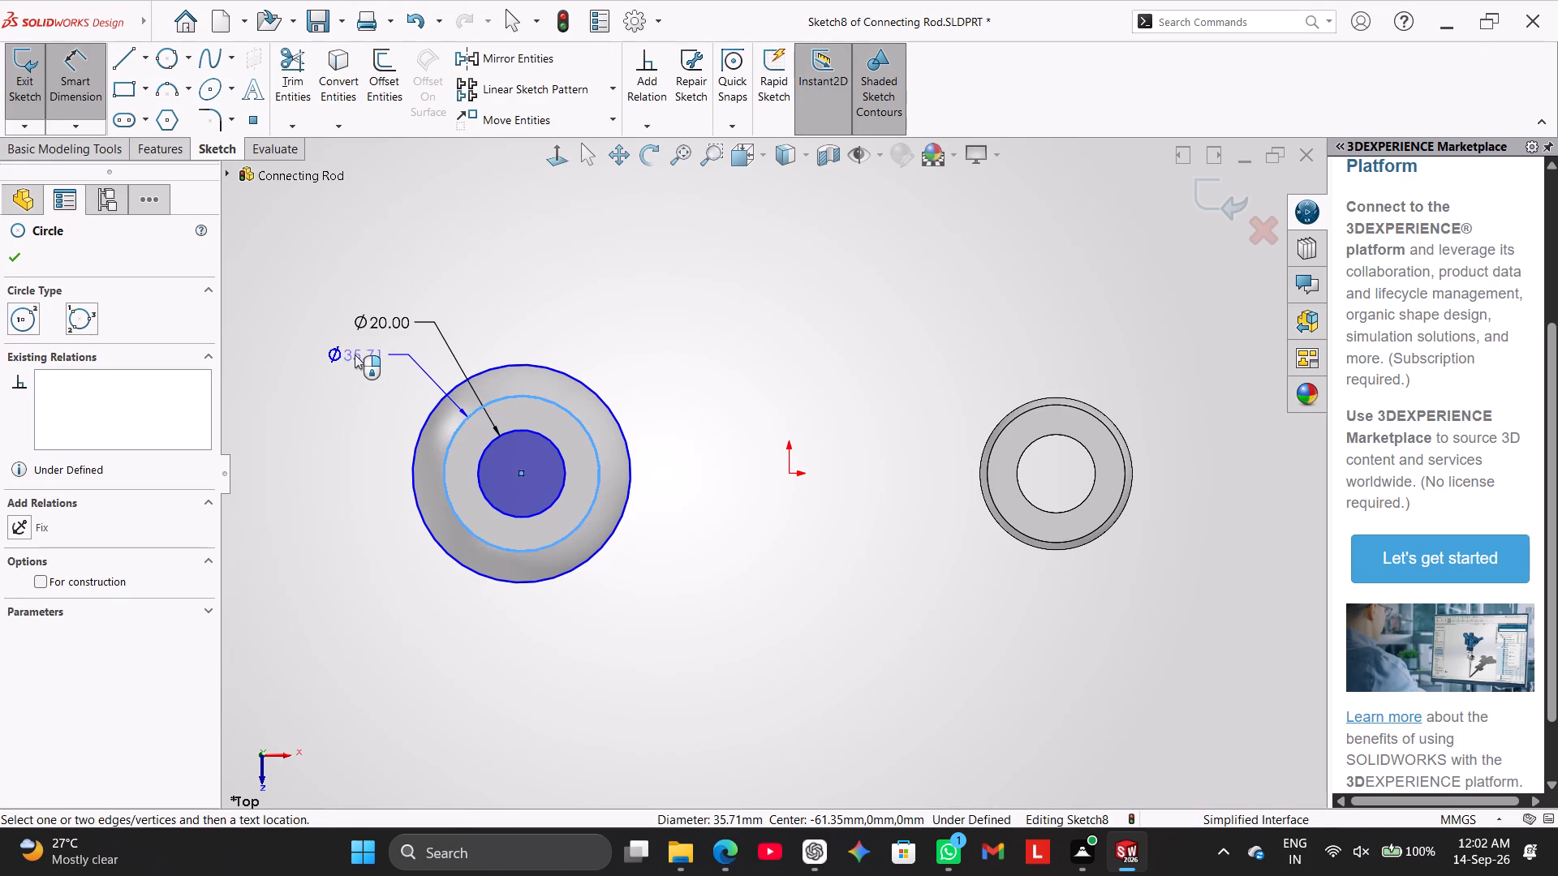
pyautogui.click(353, 354)
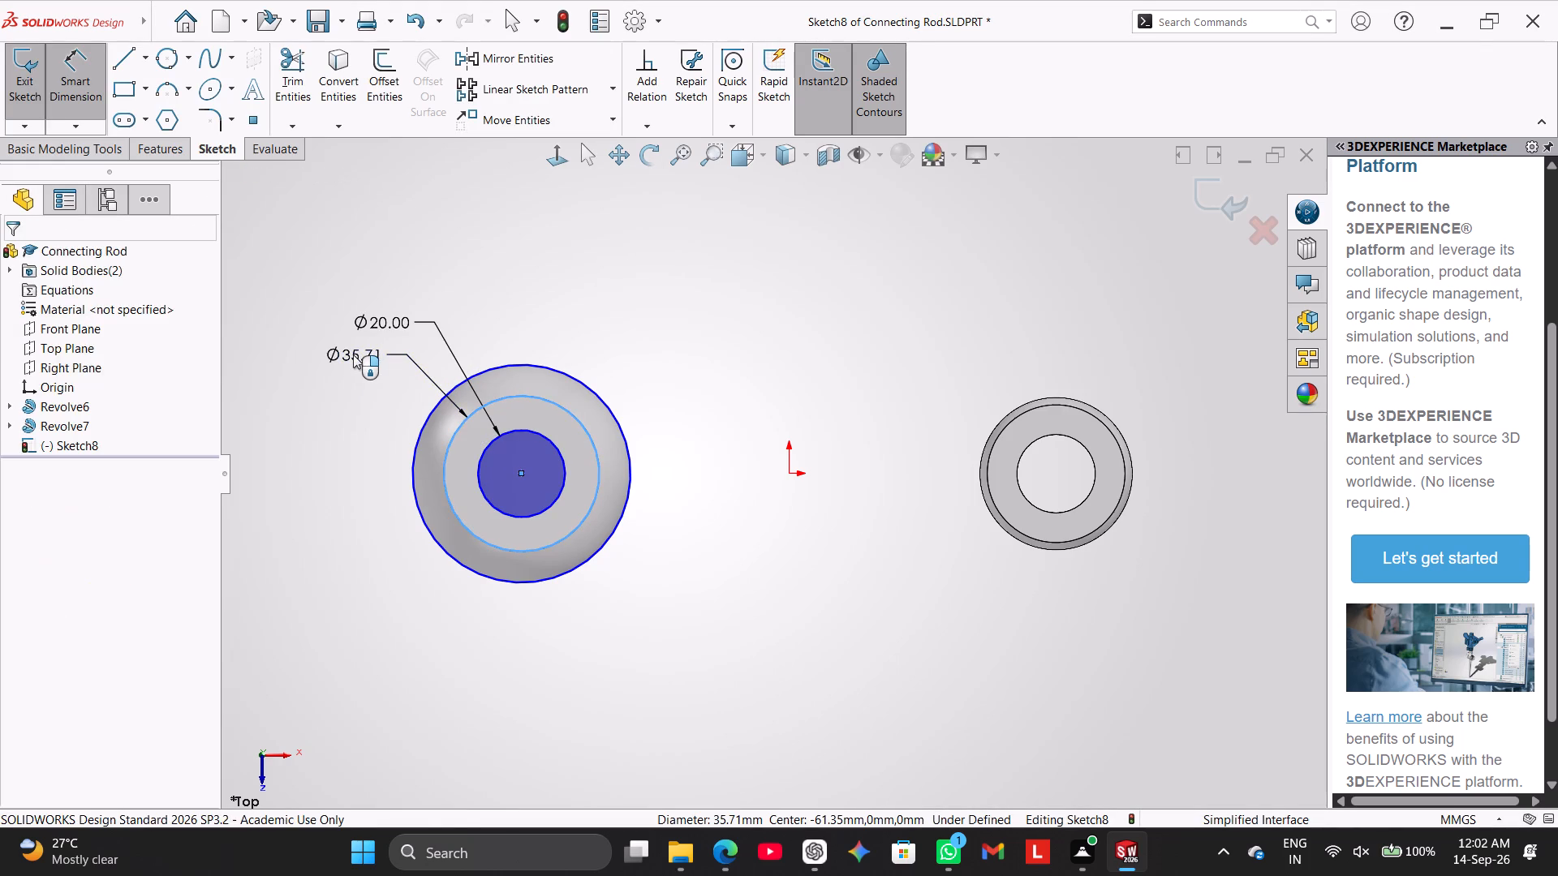
pyautogui.click(422, 255)
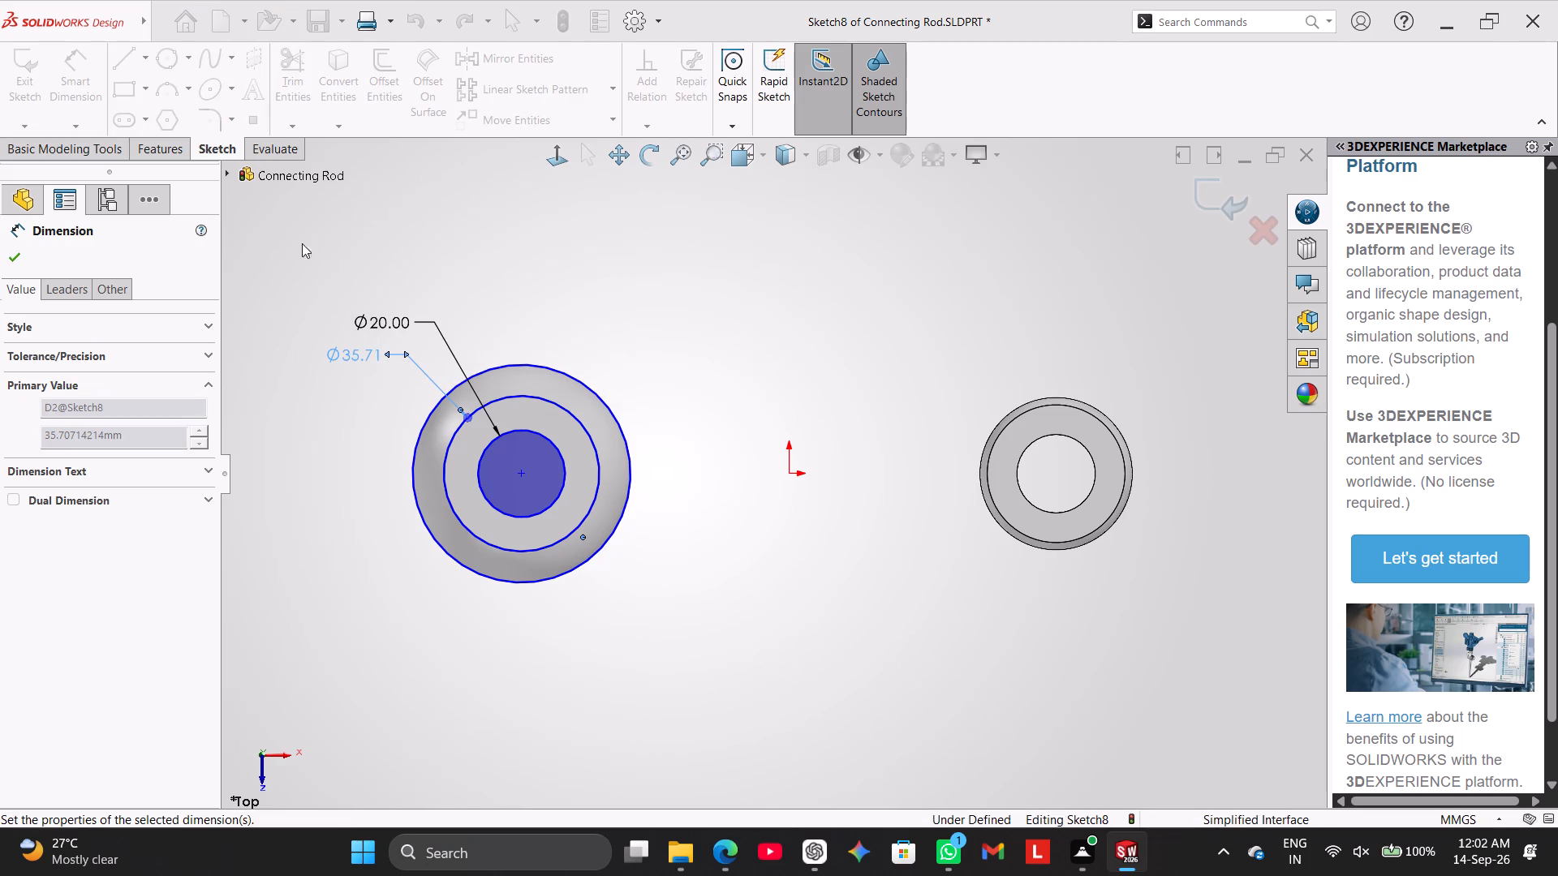
pyautogui.click(419, 439)
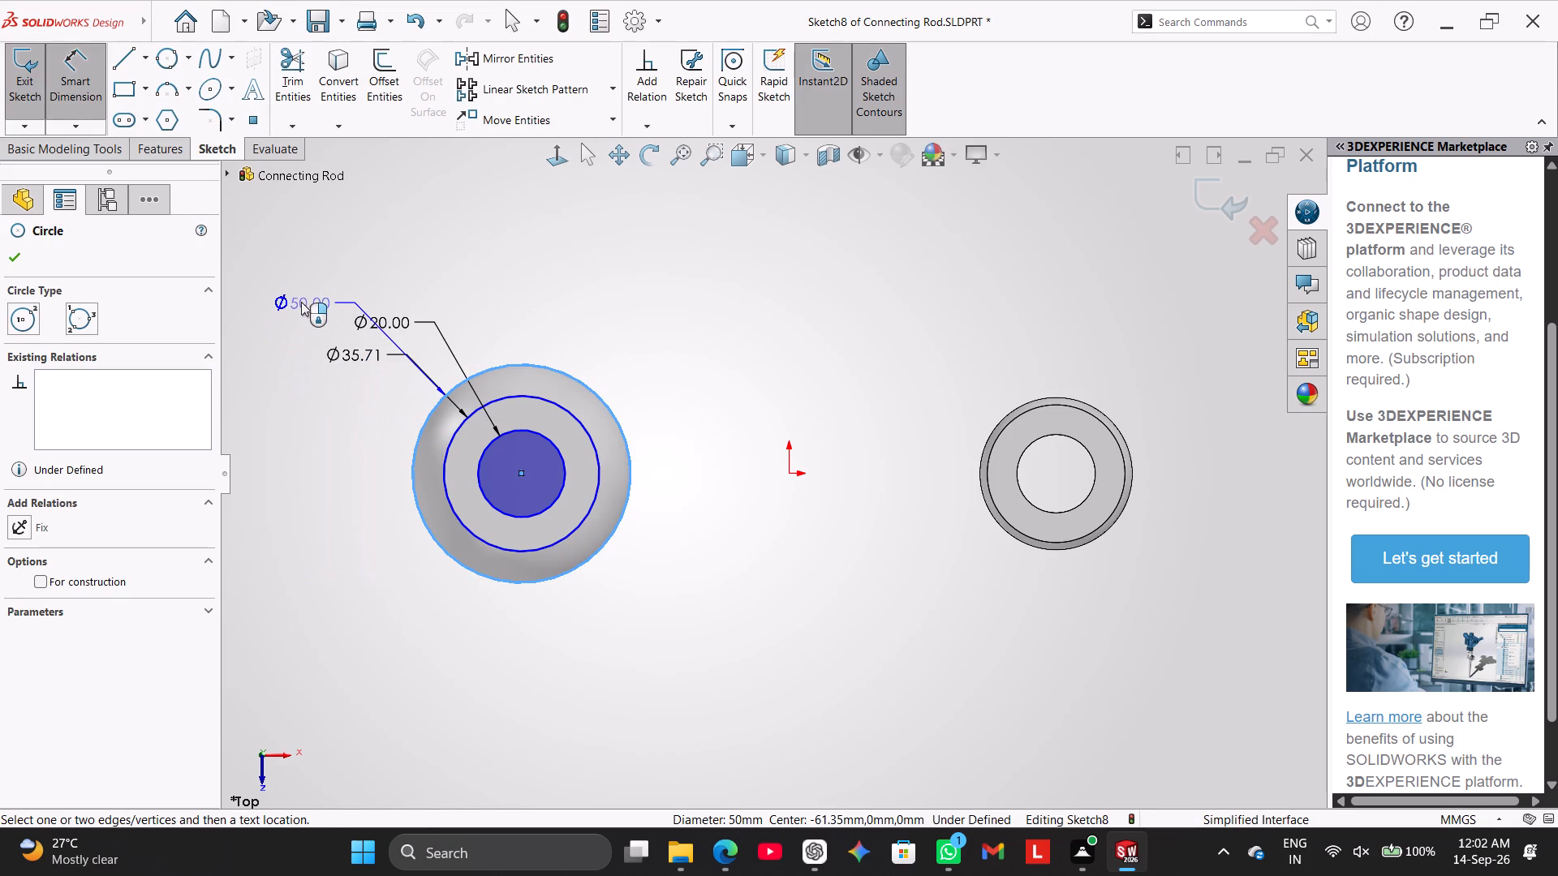
pyautogui.click(398, 281)
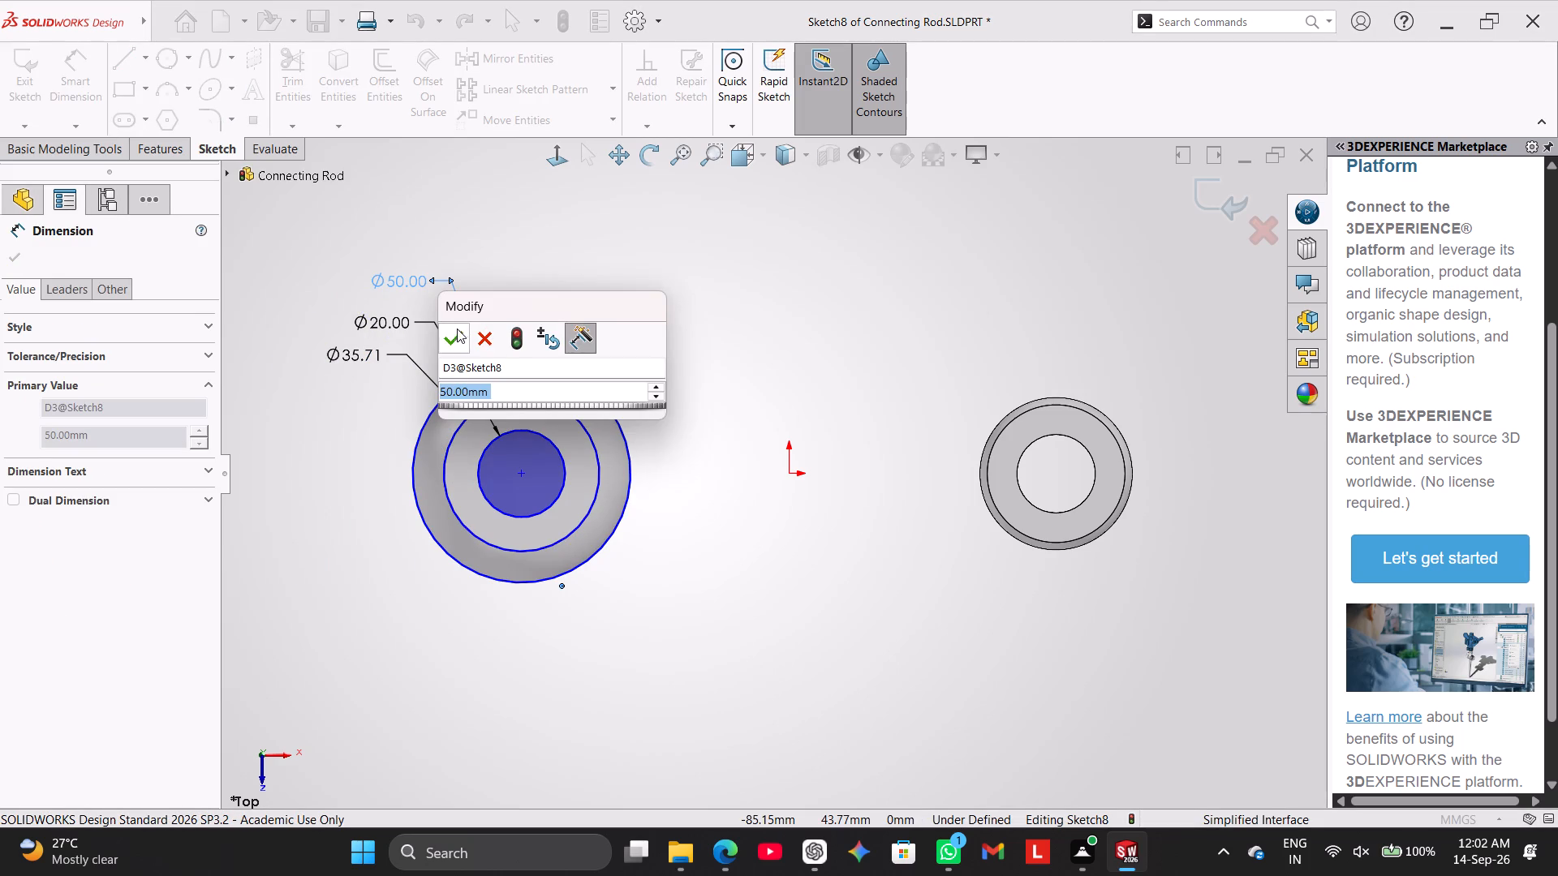
pyautogui.click(457, 328)
pyautogui.rightClick(789, 339)
pyautogui.click(846, 401)
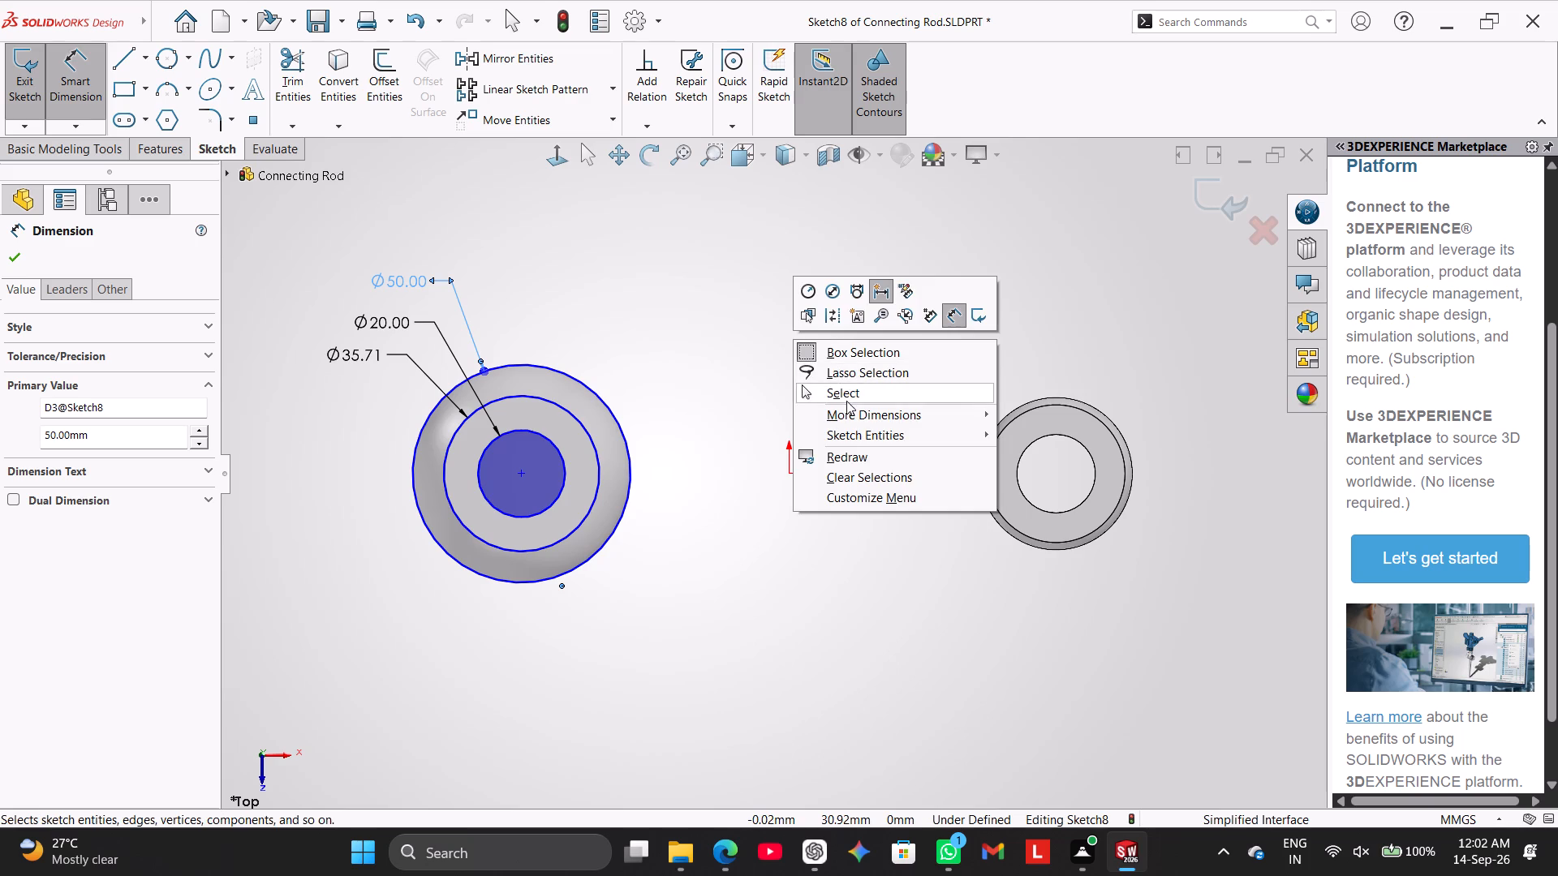
# Add a Horizontal relation between the big-end circles' center point and the origin.
pyautogui.keyDown('ctrl'); pyautogui.click(523, 470); pyautogui.keyUp('ctrl')
pyautogui.keyDown('ctrl'); pyautogui.click(790, 470); pyautogui.keyUp('ctrl')
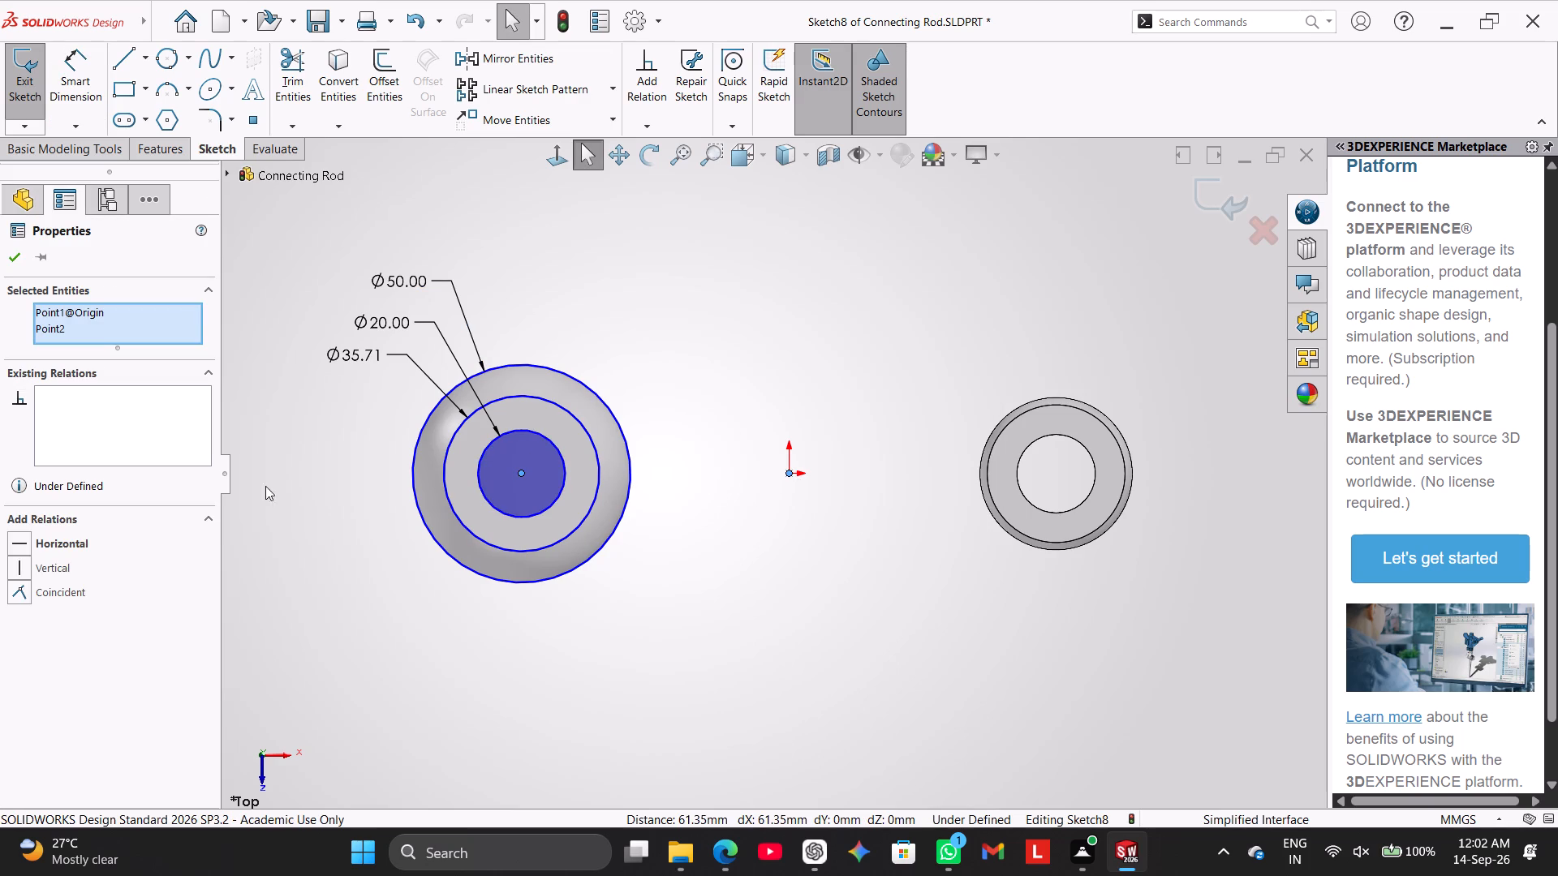
pyautogui.click(75, 543)
pyautogui.click(641, 351)
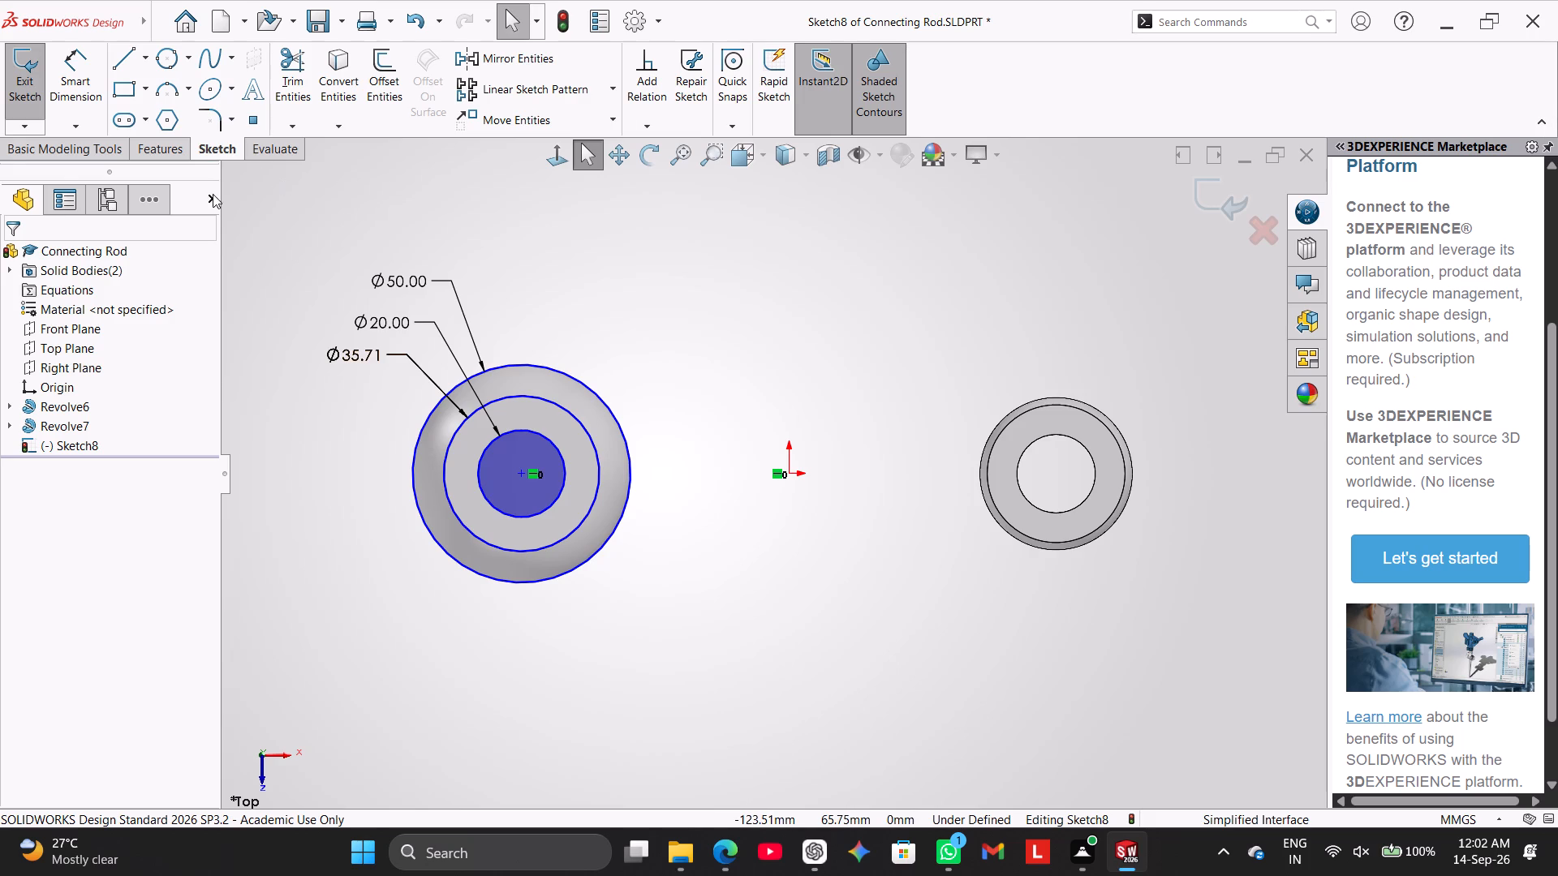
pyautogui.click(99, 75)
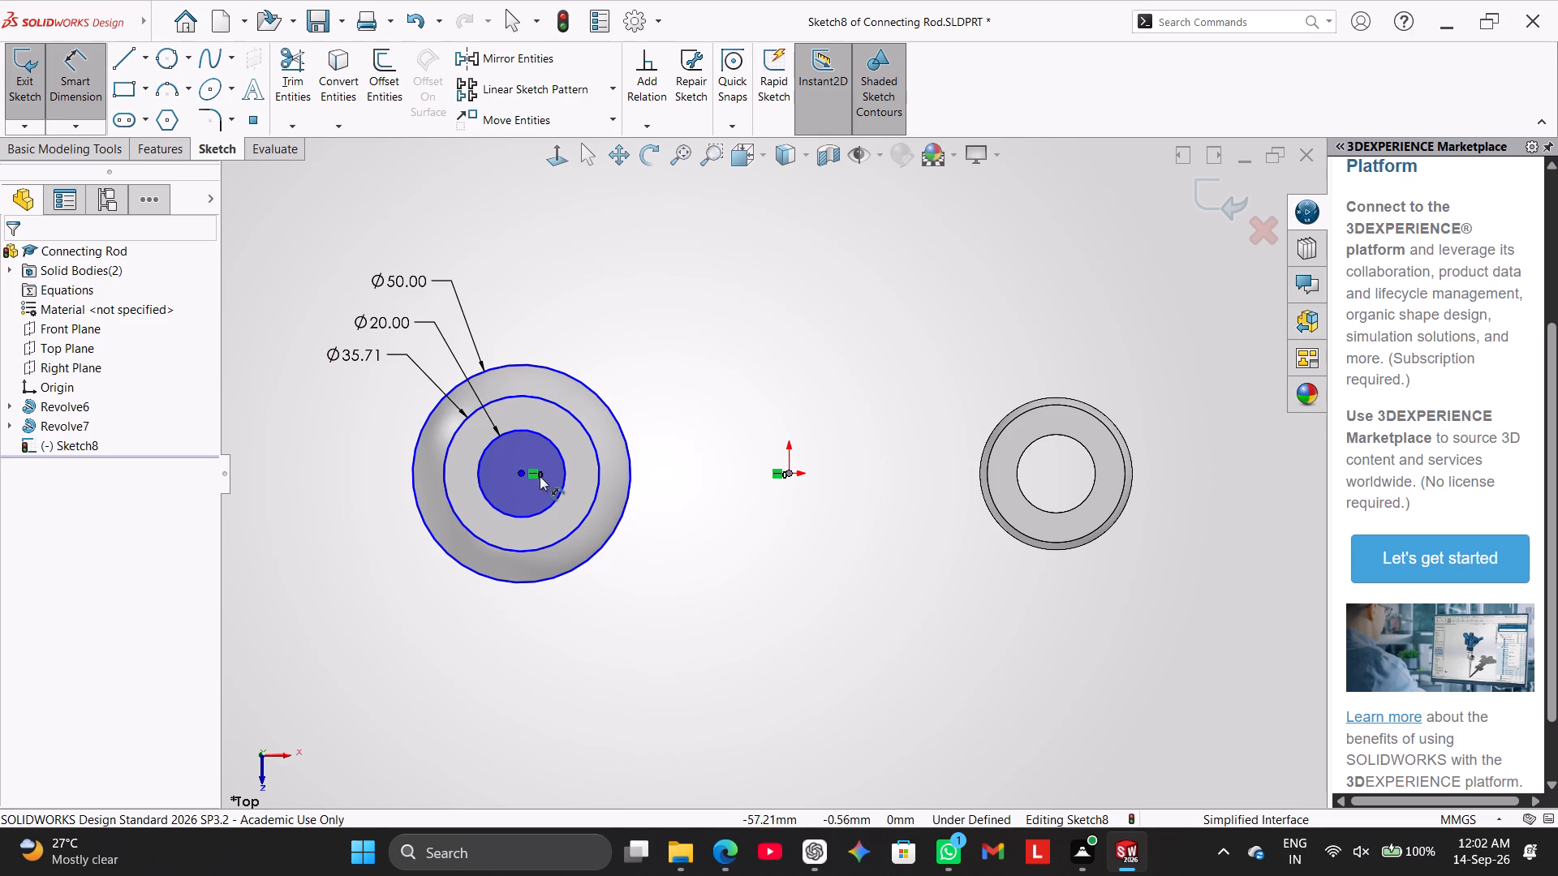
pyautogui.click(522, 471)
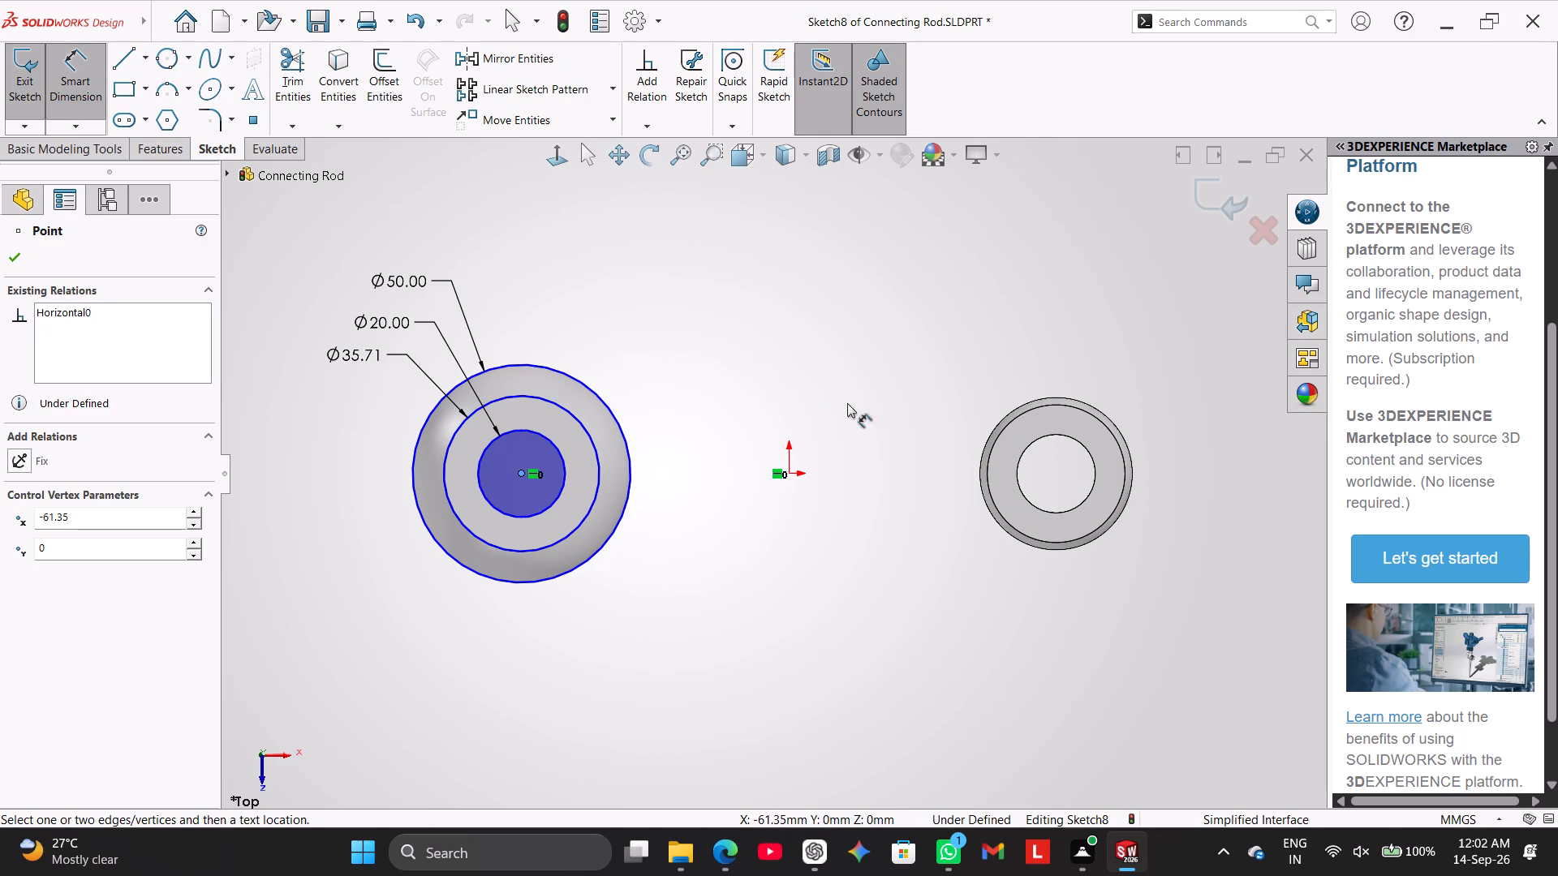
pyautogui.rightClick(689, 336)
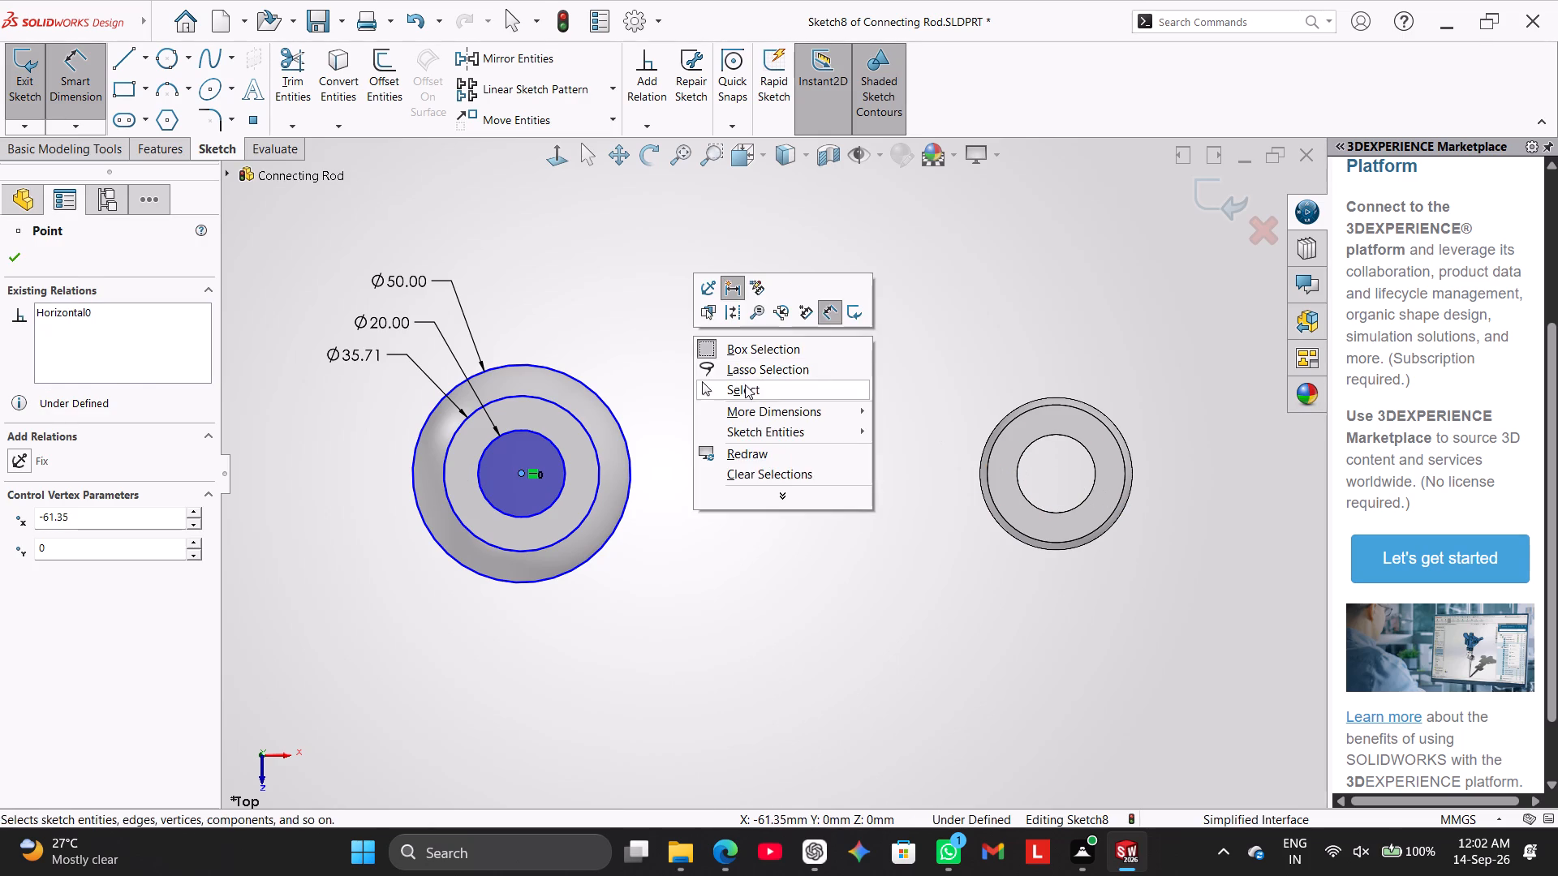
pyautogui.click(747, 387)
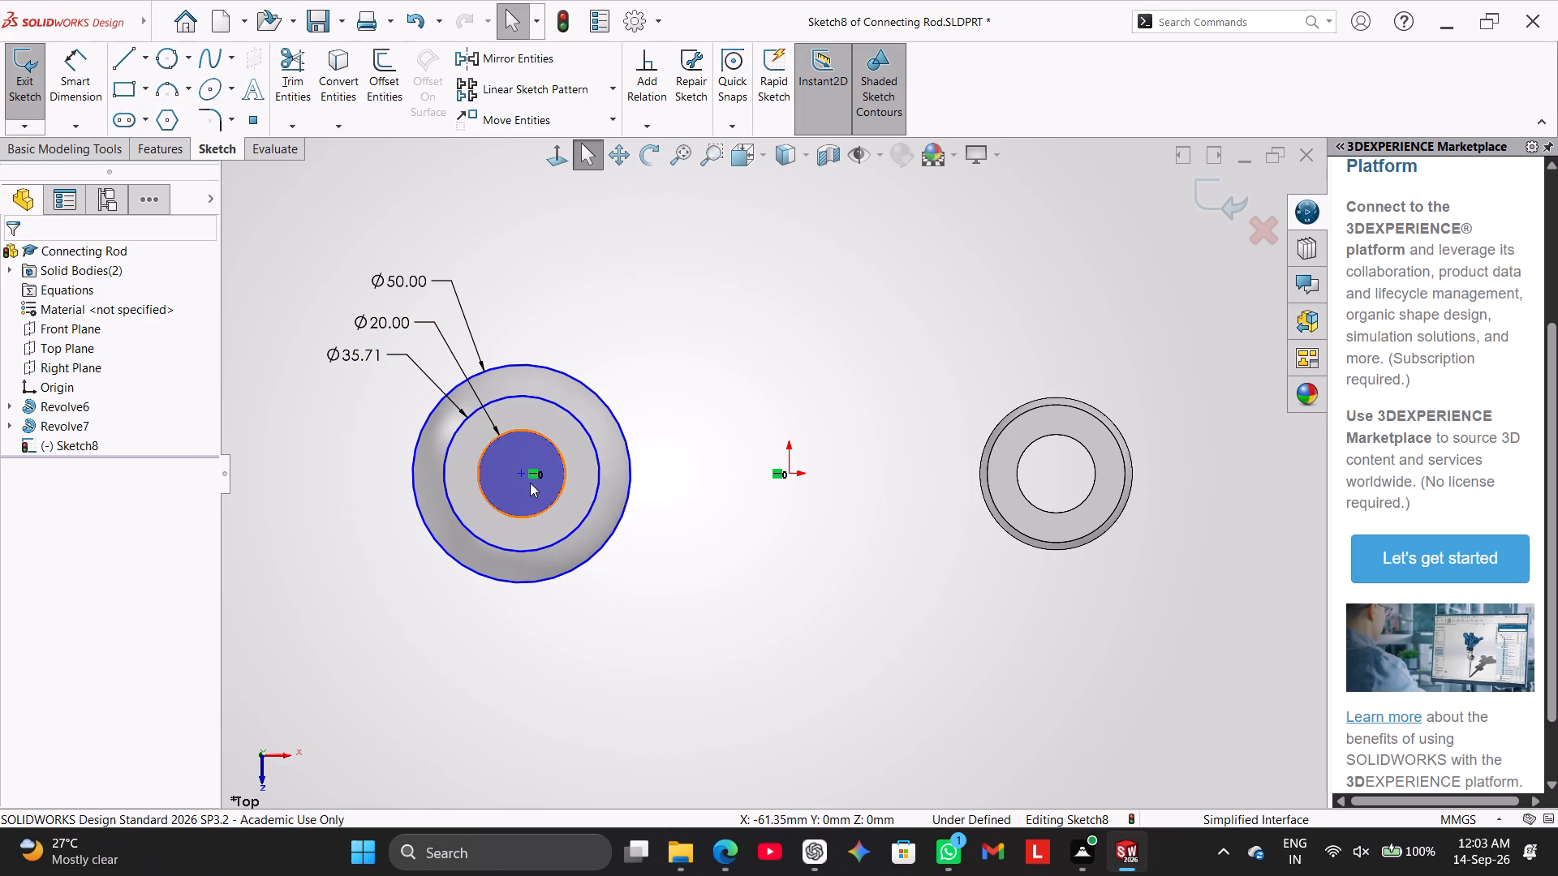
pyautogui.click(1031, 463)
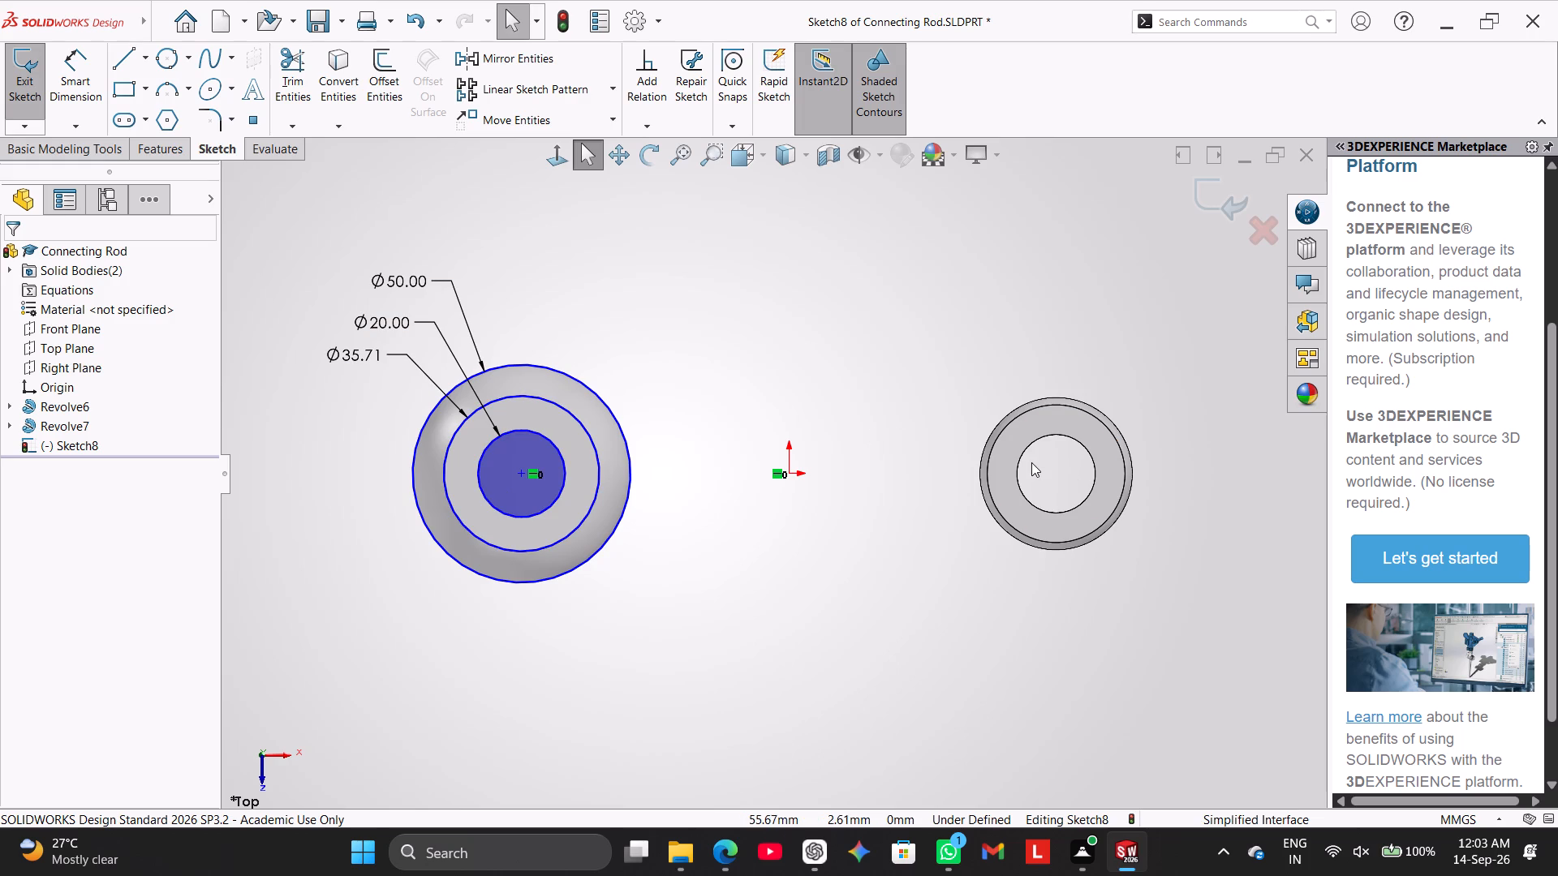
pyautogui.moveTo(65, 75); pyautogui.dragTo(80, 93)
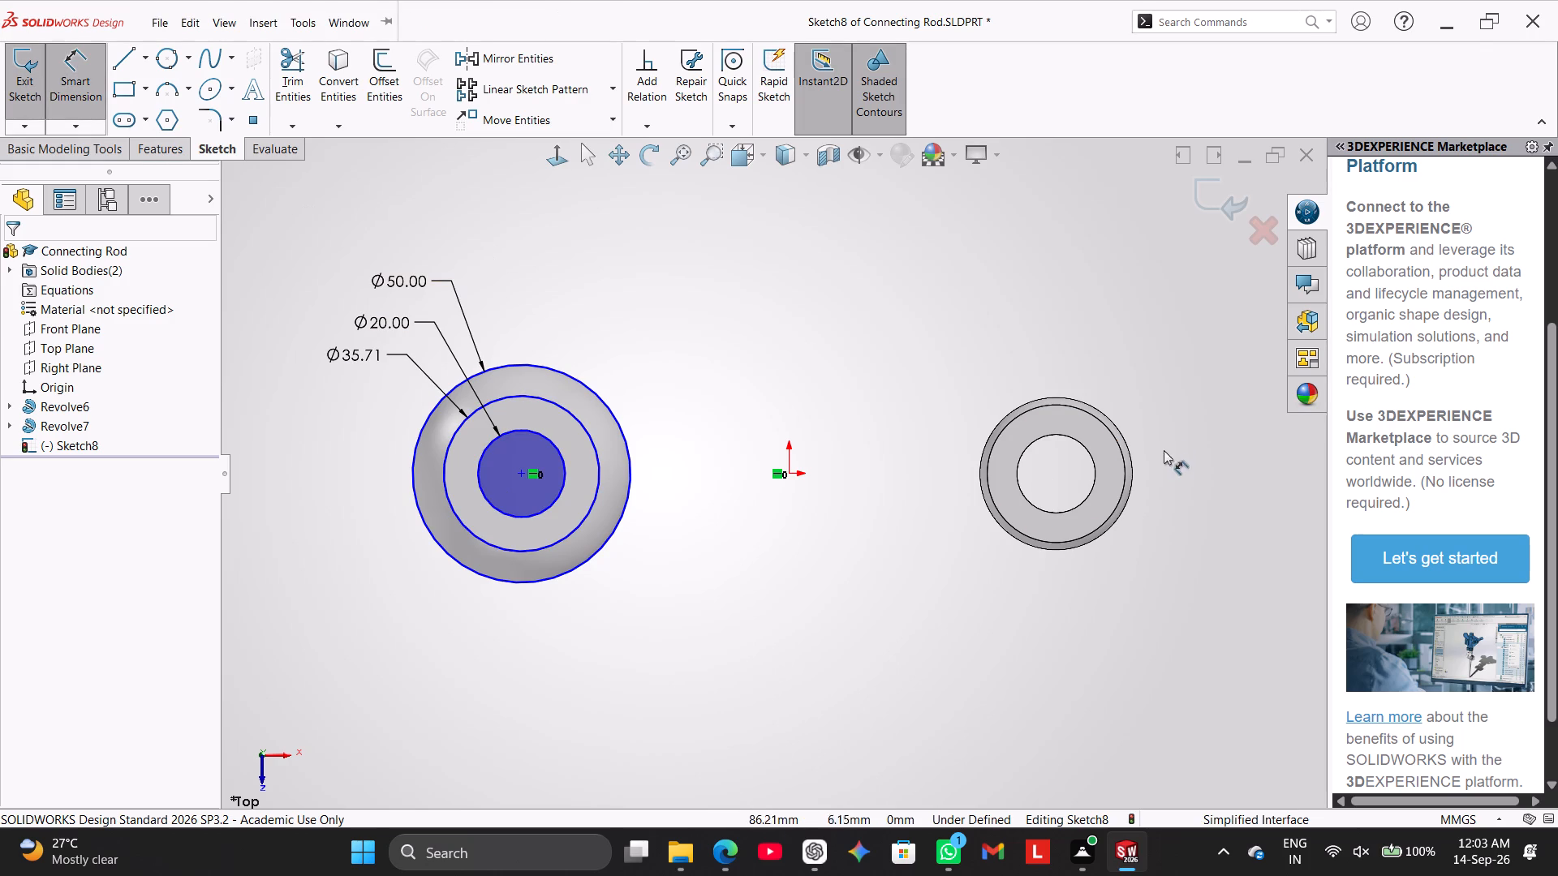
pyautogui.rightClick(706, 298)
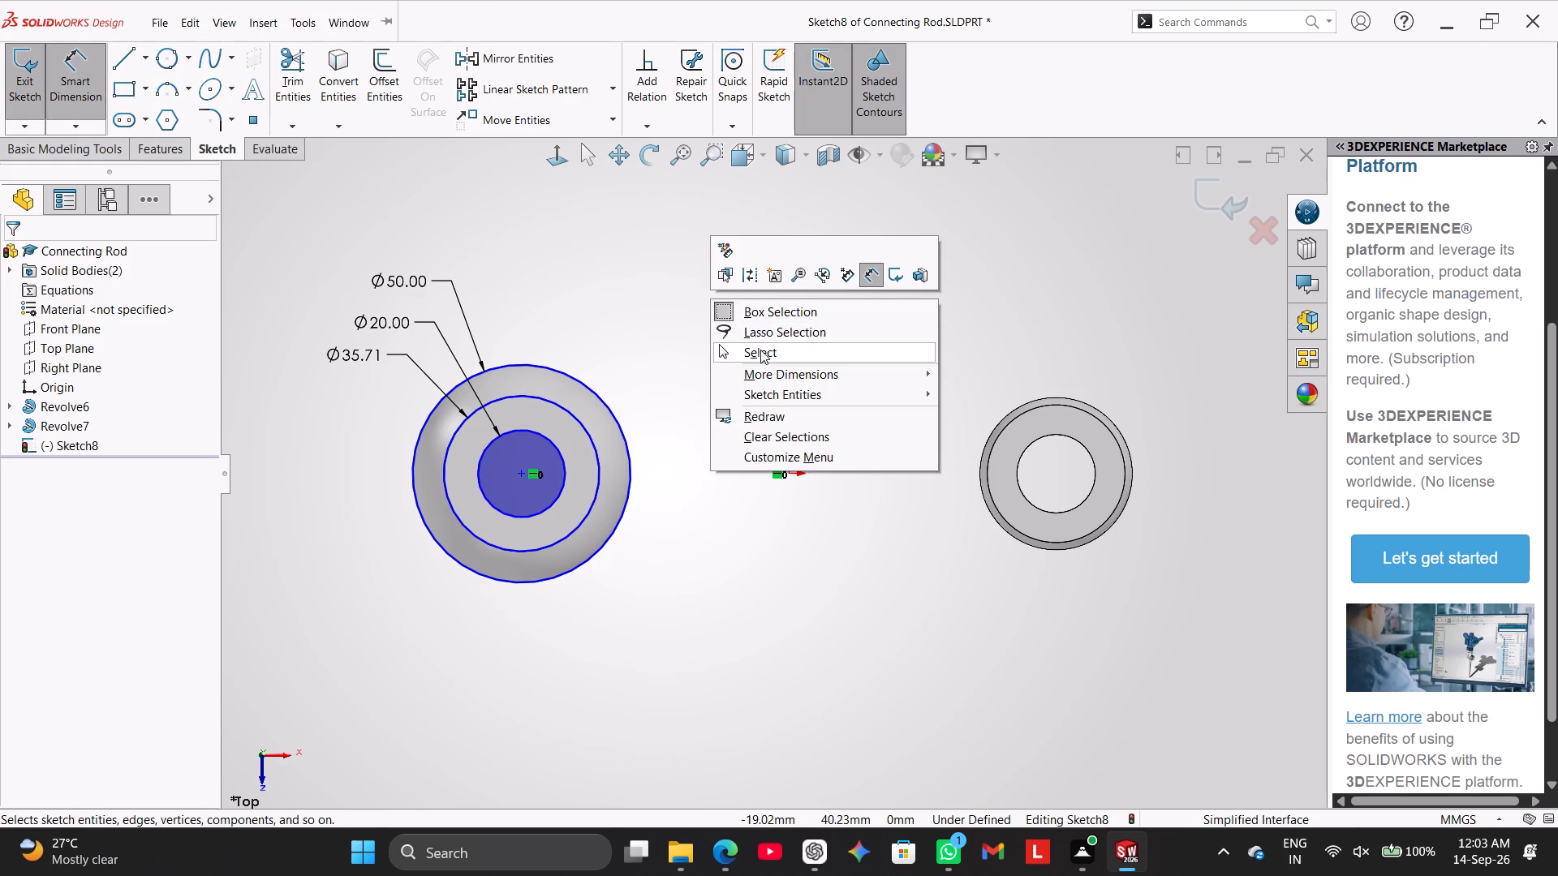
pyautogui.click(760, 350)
# Draw a circle of 9 mm radius from the small end's center, matching its bore edge.
pyautogui.moveTo(385, 232); pyautogui.dragTo(398, 162, button='right')
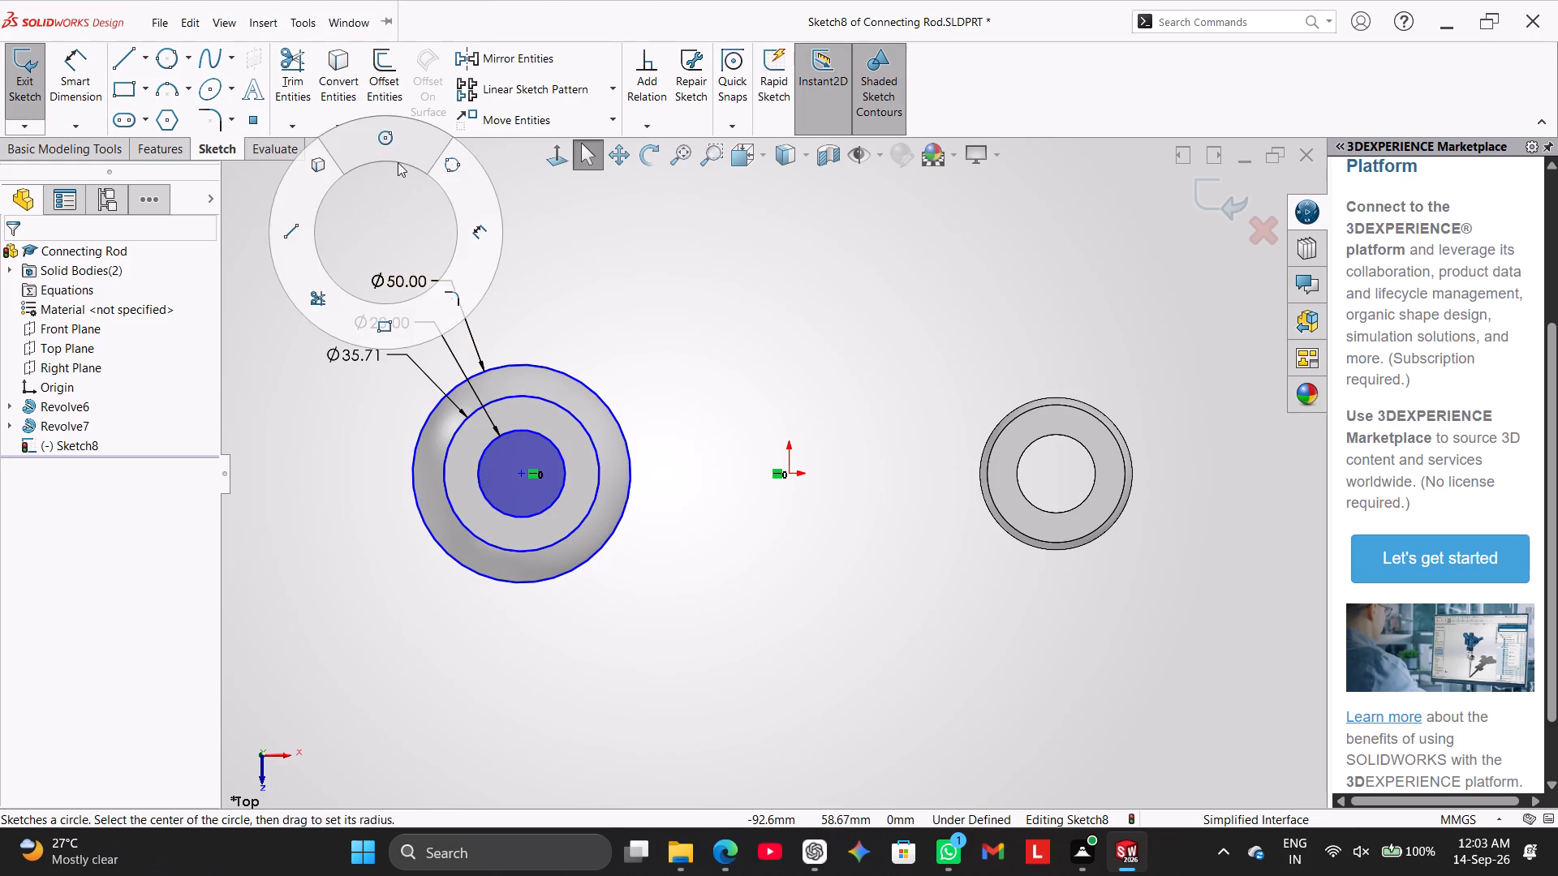
pyautogui.moveTo(398, 162); pyautogui.dragTo(398, 144, button='right')
pyautogui.click(1057, 476)
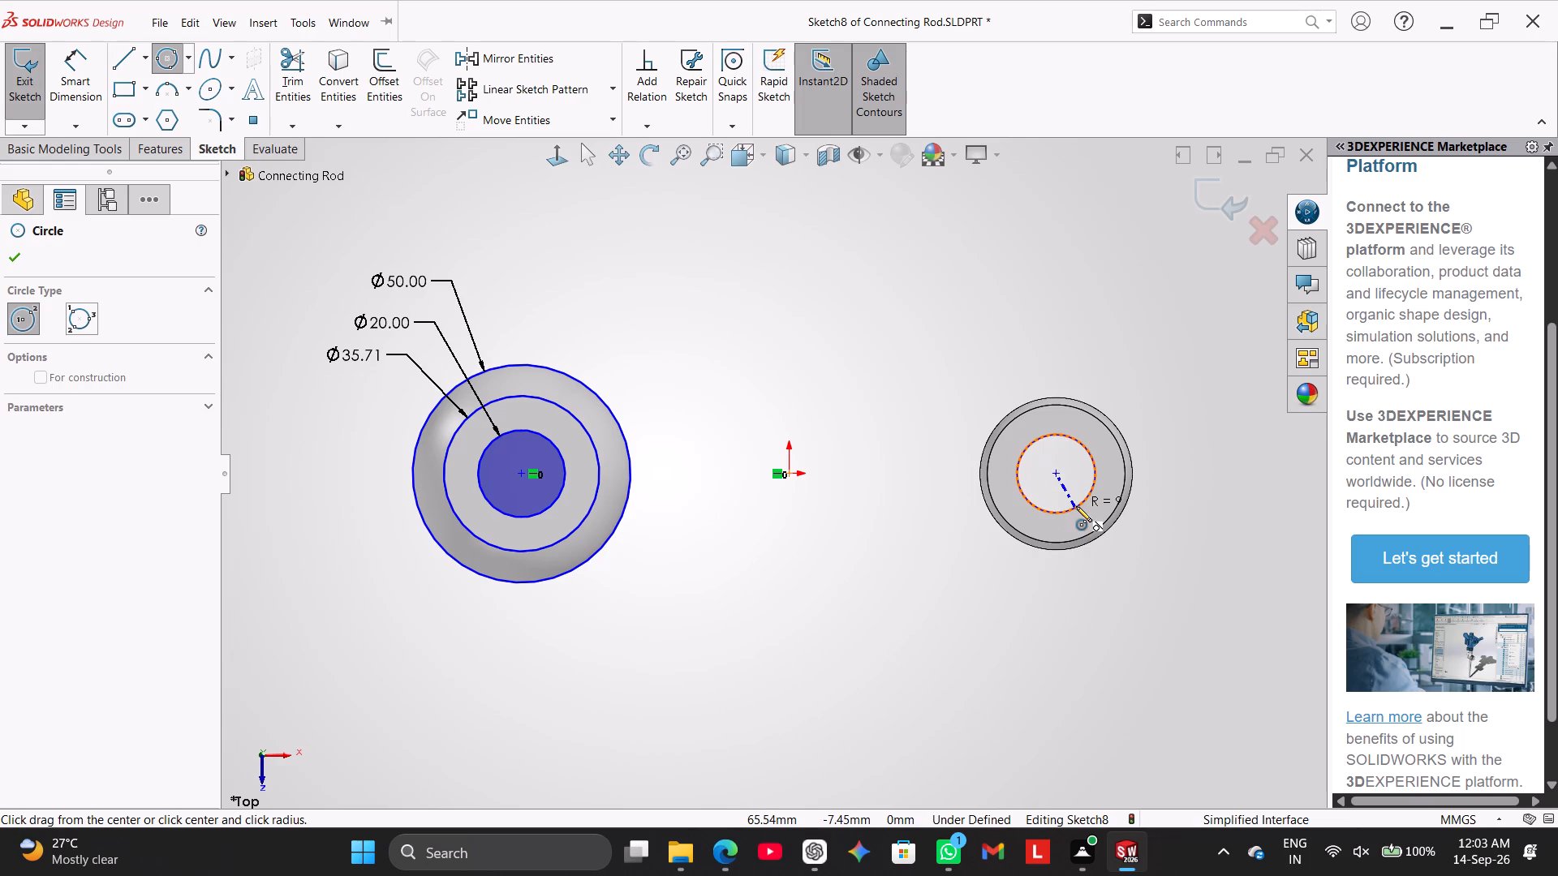
pyautogui.click(1076, 506)
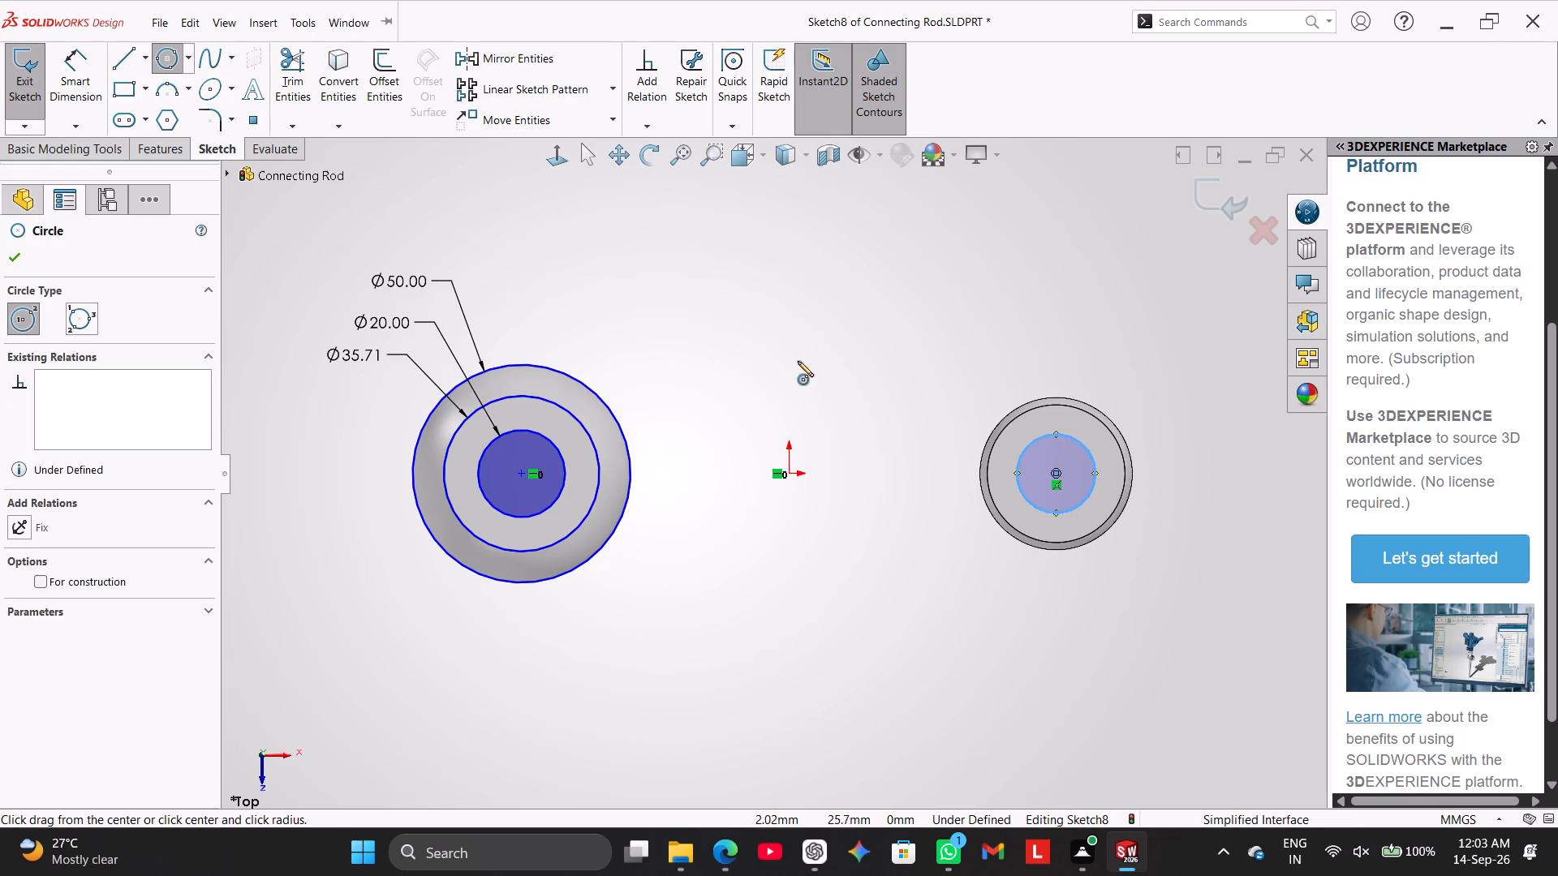
pyautogui.rightClick(798, 359)
pyautogui.click(850, 374)
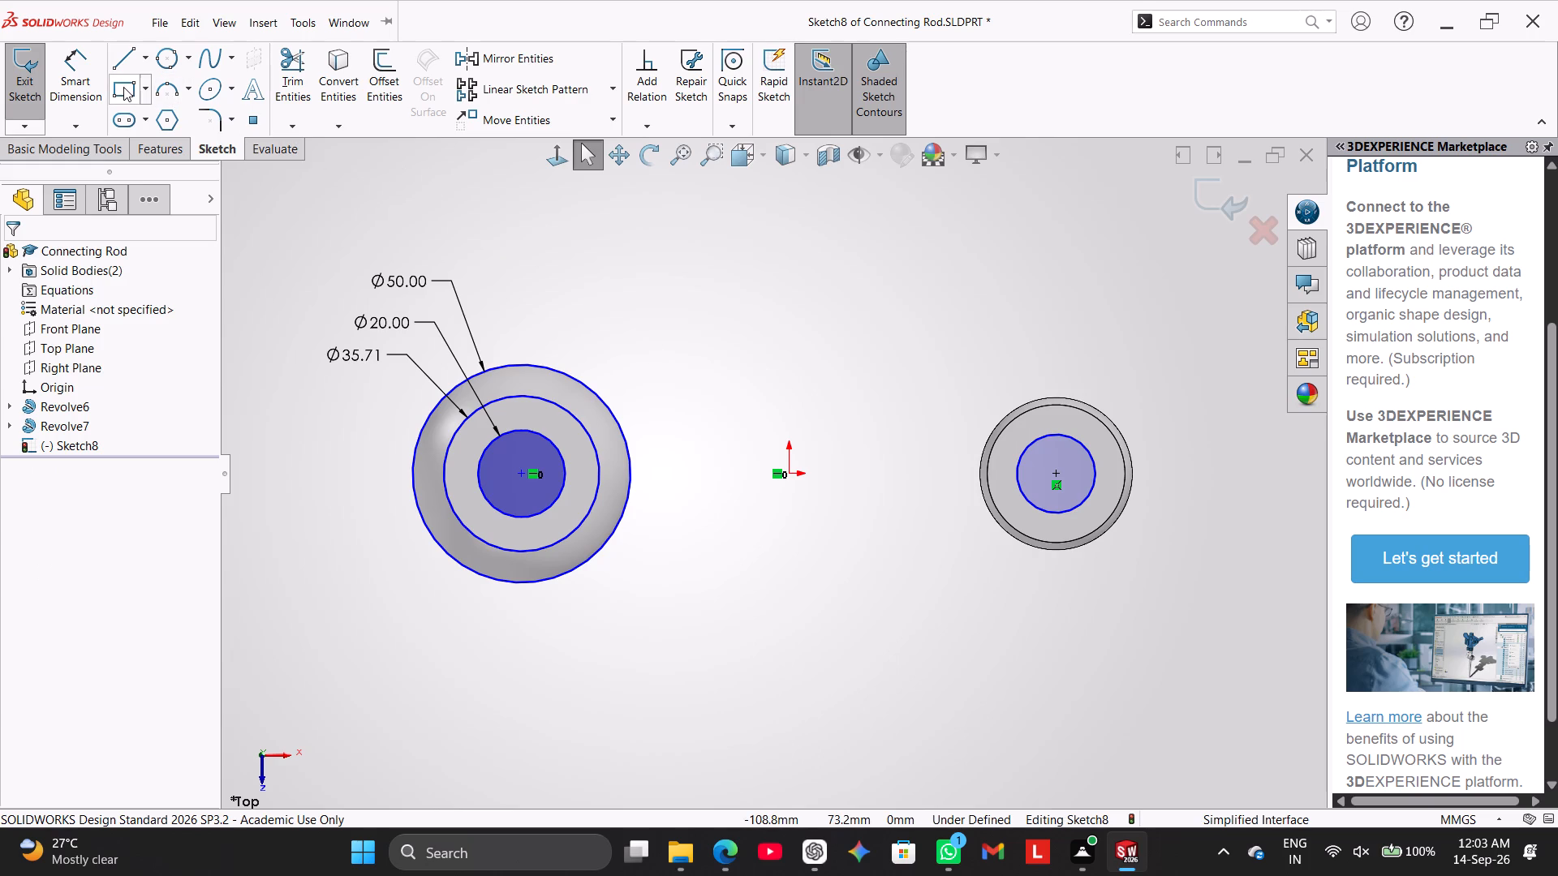
# Dimension the diameter of the small end's sketch circle, accepting its current value.
pyautogui.click(71, 88)
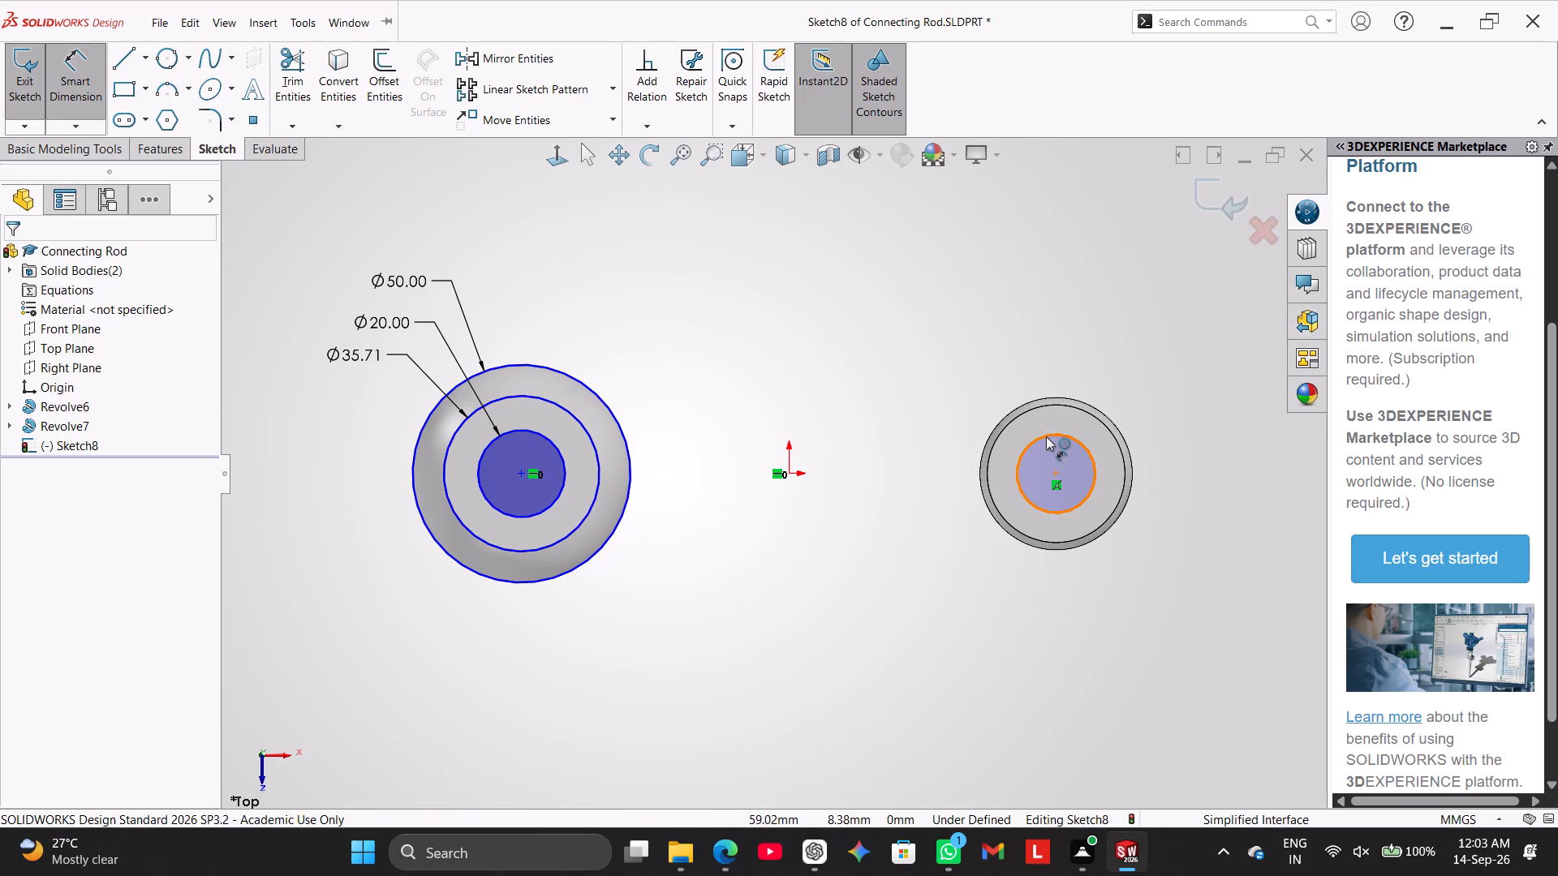
pyautogui.click(1046, 435)
pyautogui.click(961, 310)
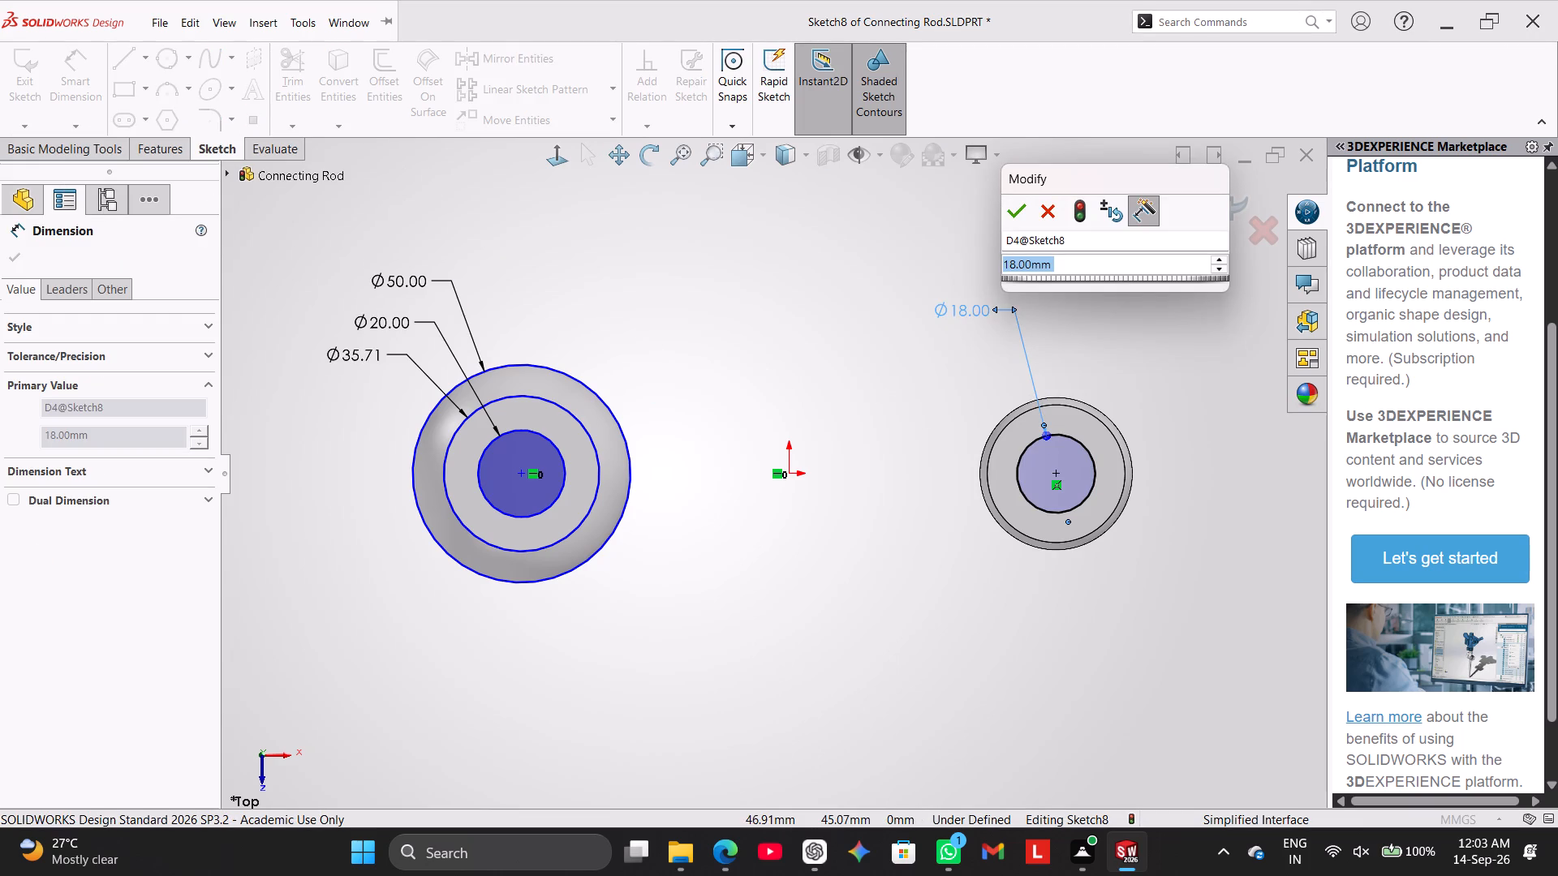
pyautogui.click(1007, 218)
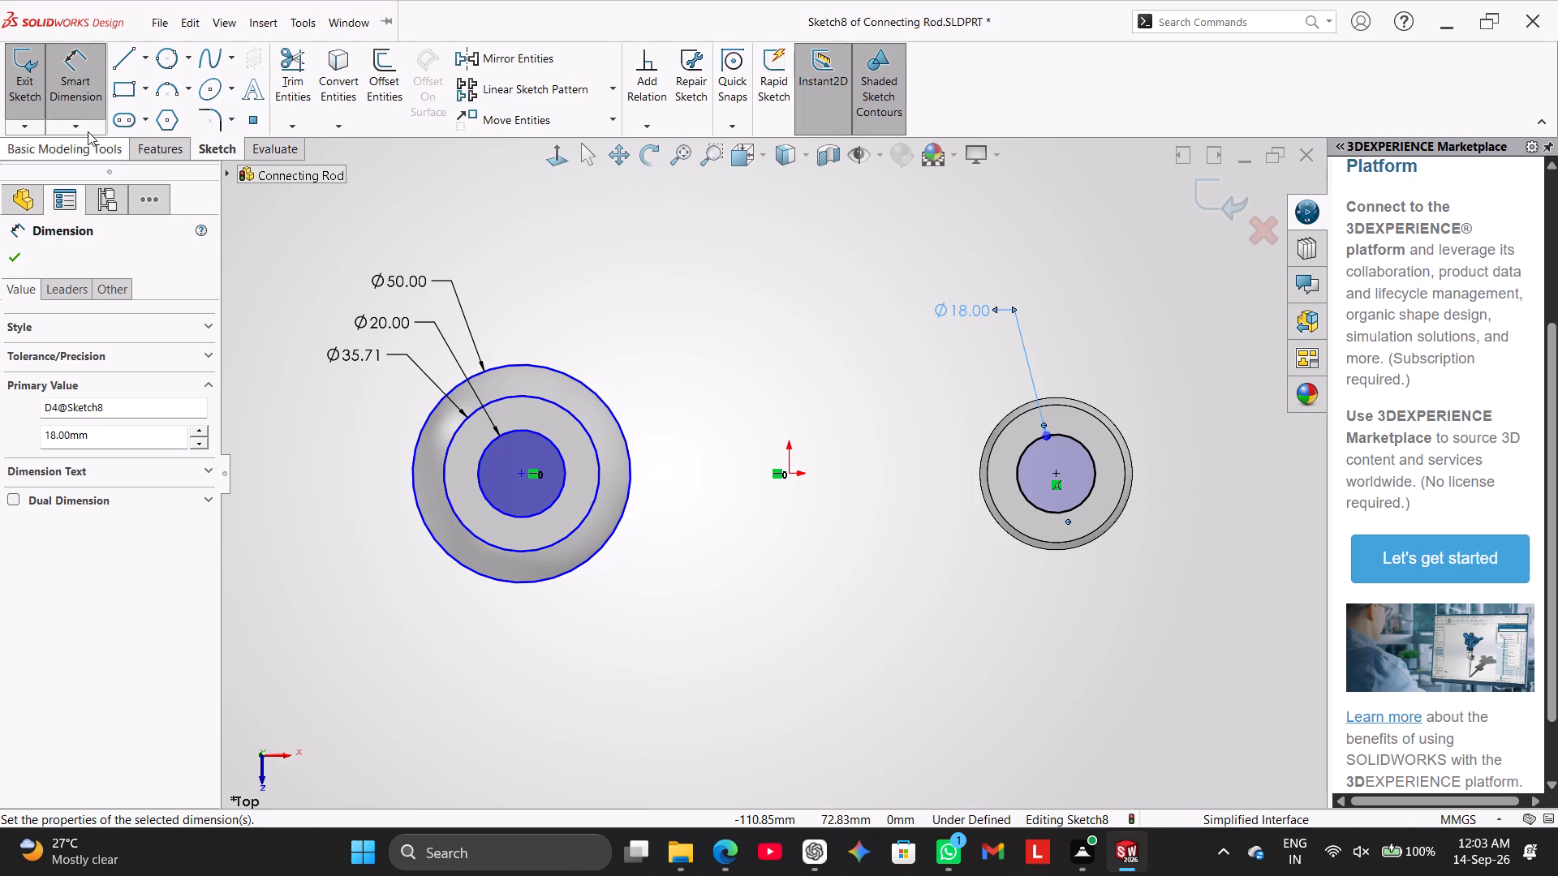
# Dimension the horizontal distance between the big-end and small-end circle centers, accepting its current value.
pyautogui.click(521, 472)
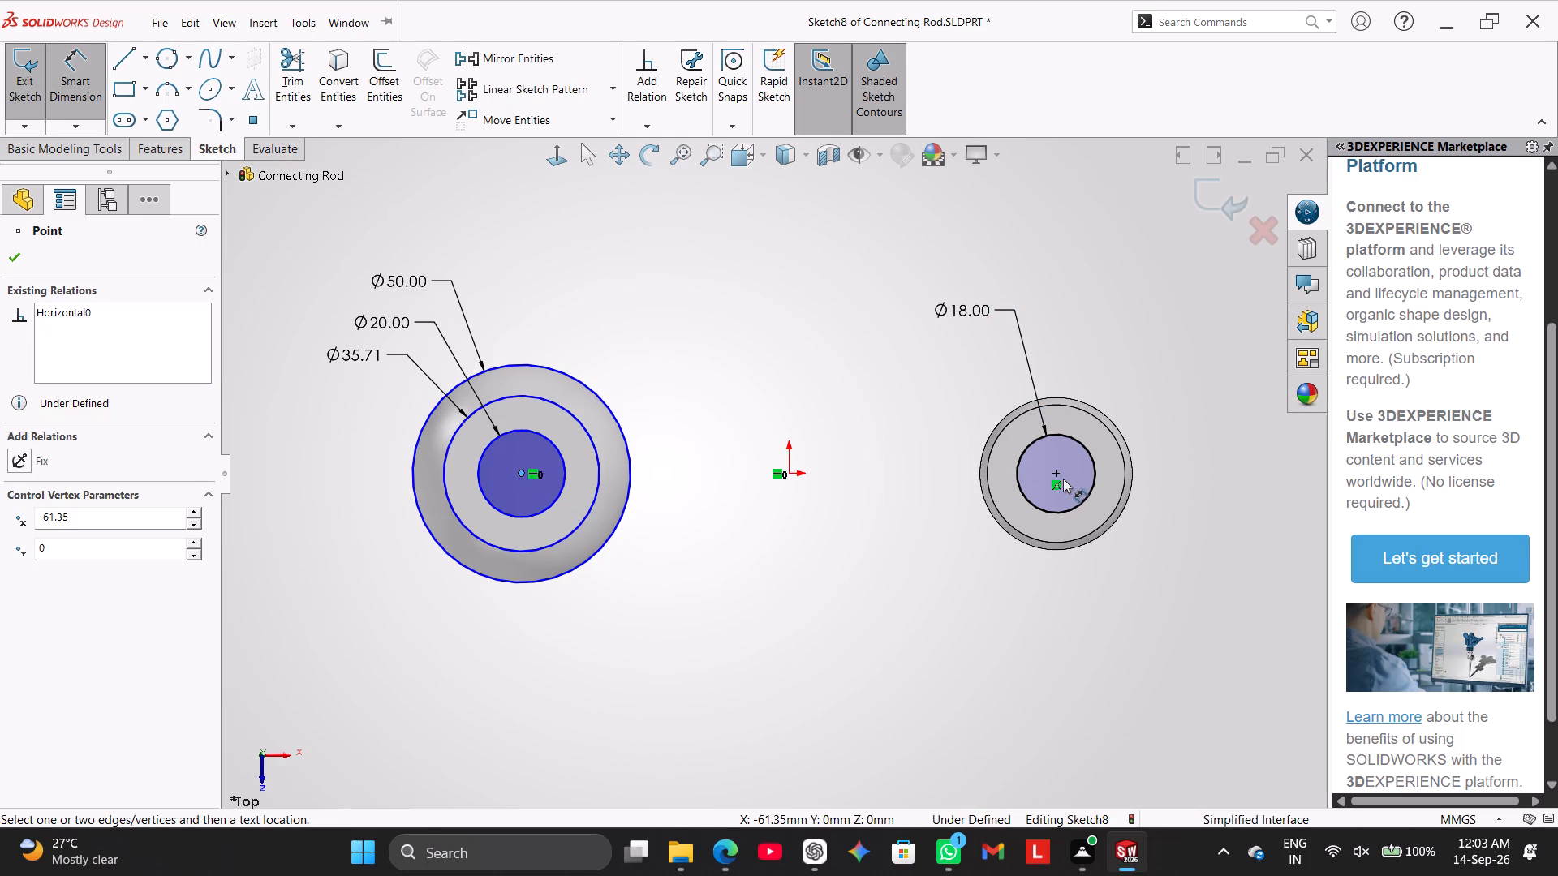
pyautogui.click(1056, 472)
pyautogui.click(811, 354)
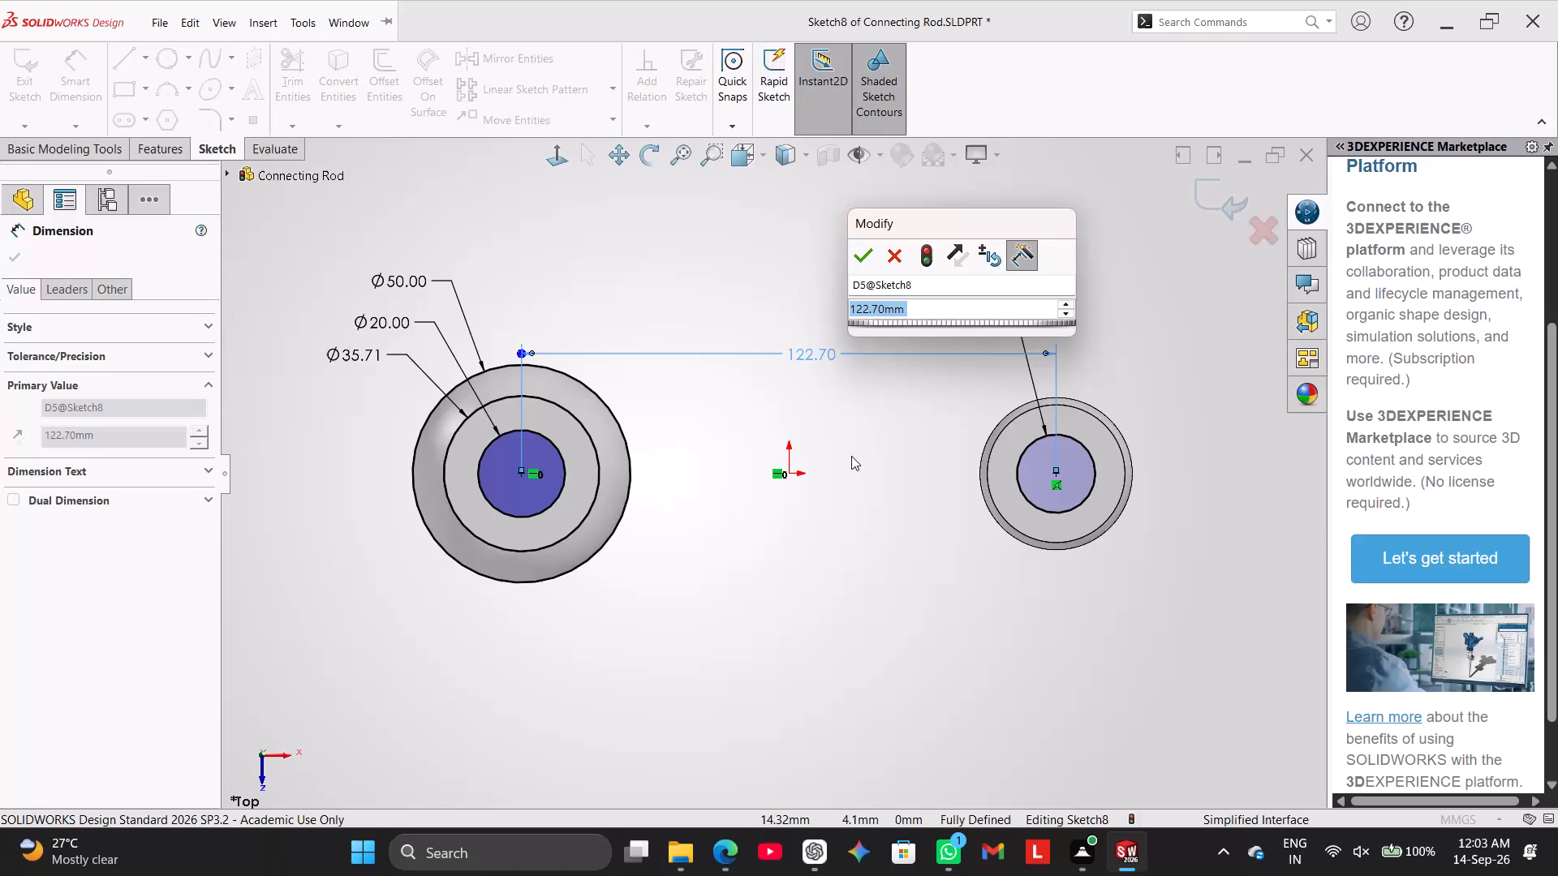
pyautogui.click(869, 262)
pyautogui.rightClick(761, 300)
pyautogui.click(824, 357)
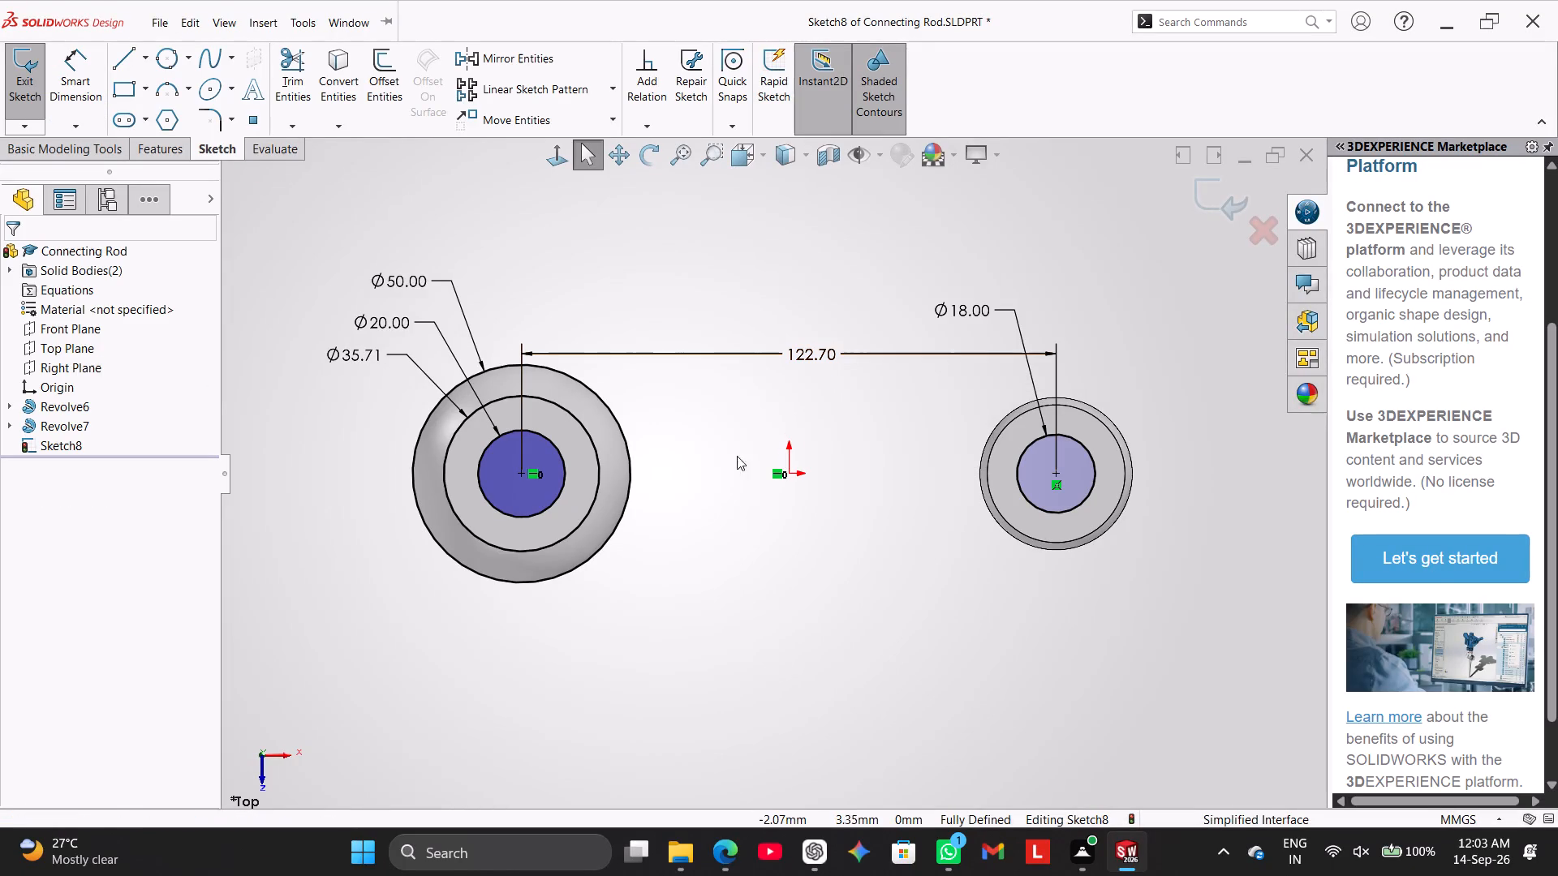
# Sketch a horizontal line about 8.4 mm long from the big end's inner circle to its middle circle, slightly above the center.
pyautogui.scroll(-2, 523, 369)
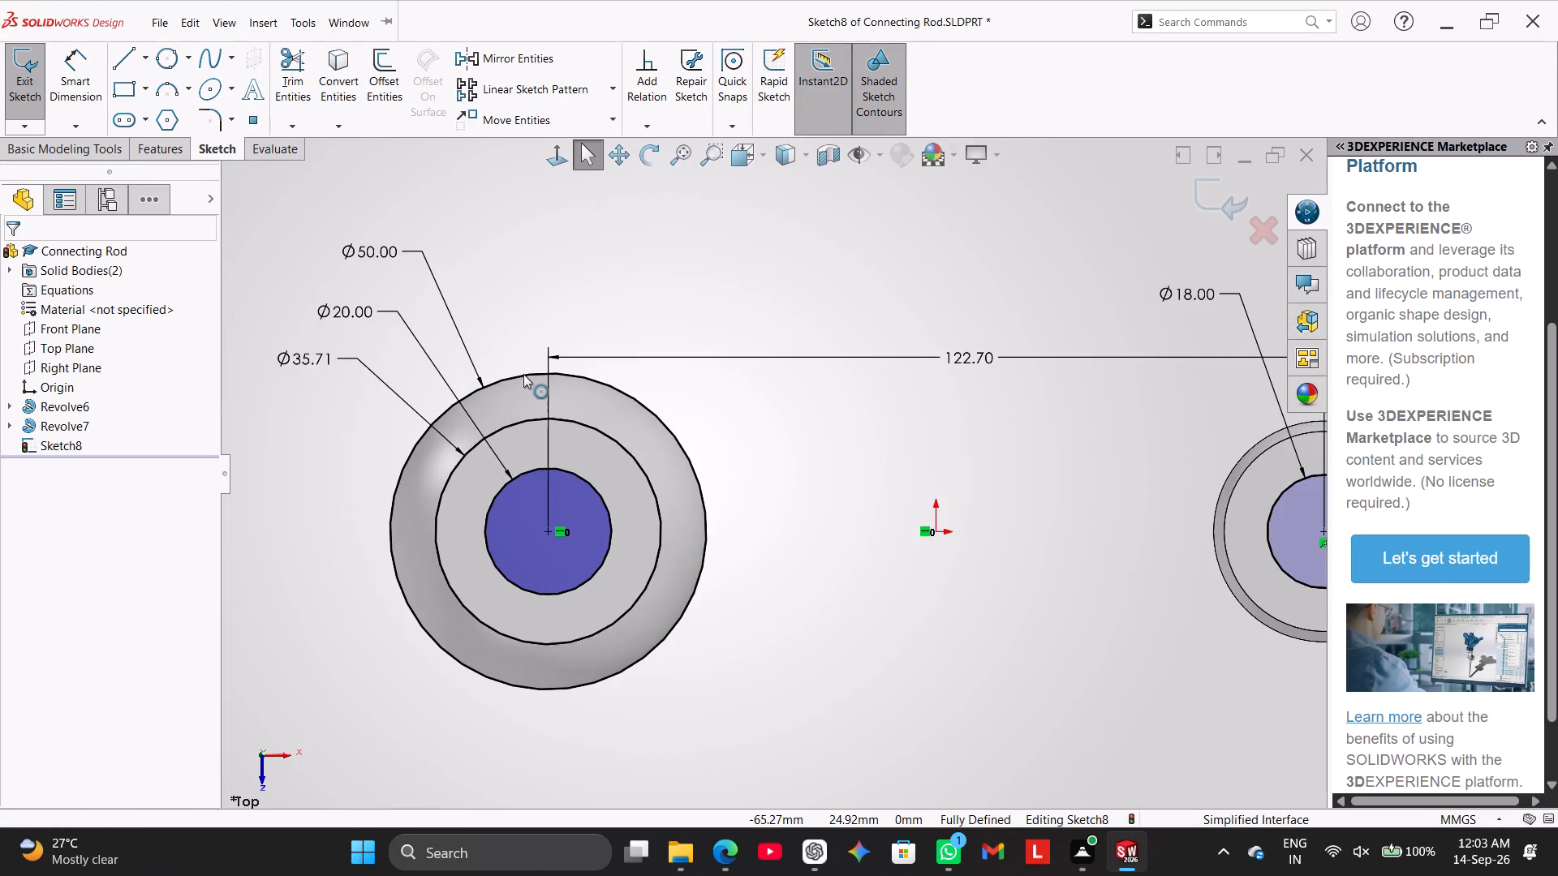
pyautogui.scroll(-2, 523, 374)
pyautogui.scroll(2, 536, 383)
pyautogui.click(664, 293)
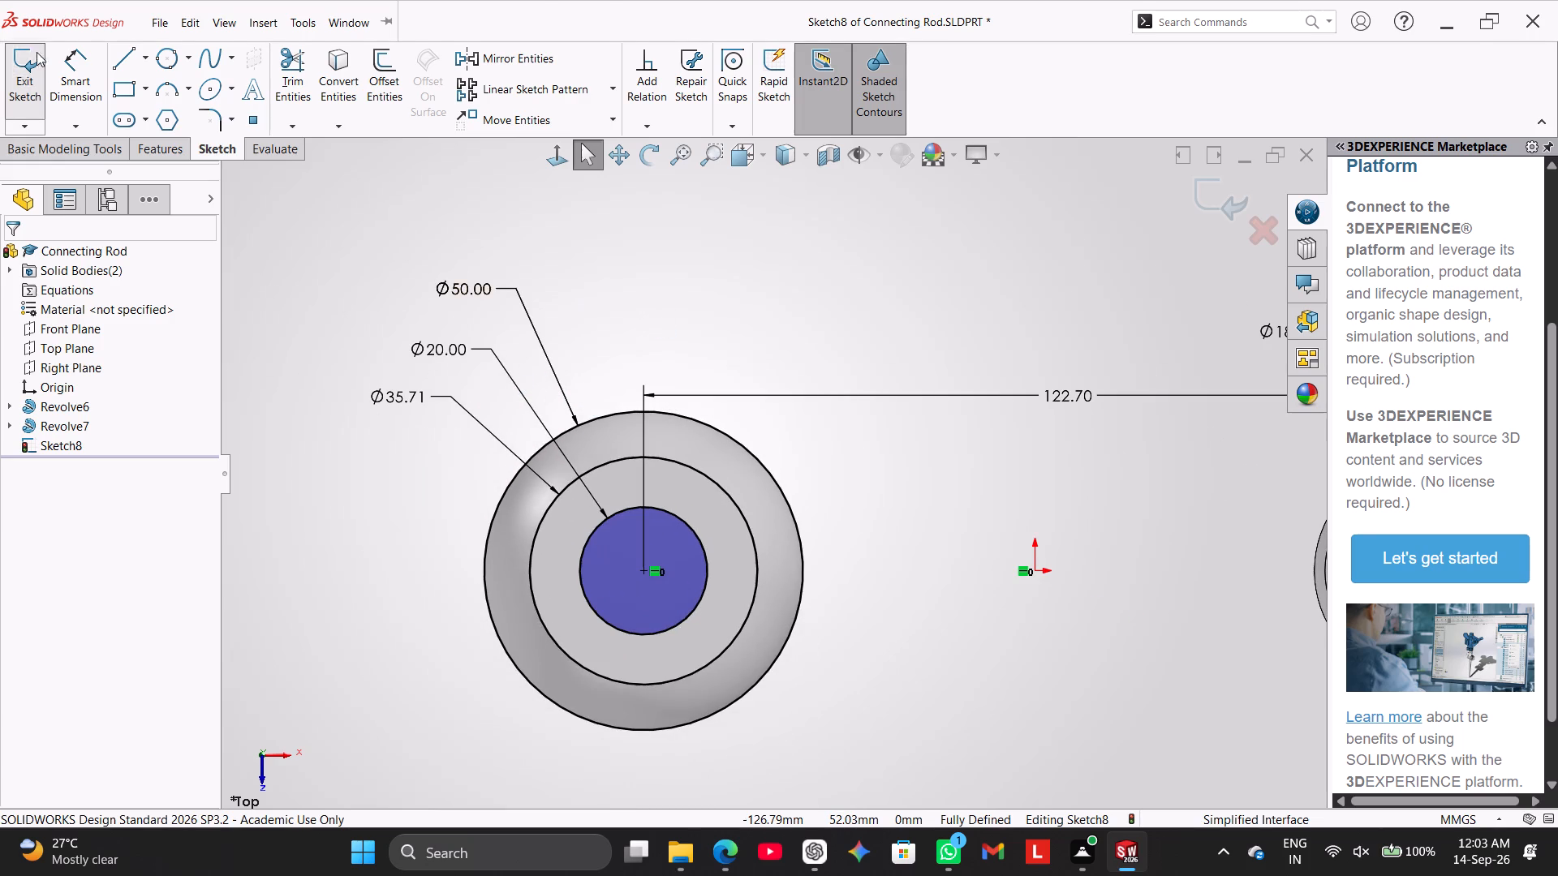
pyautogui.click(130, 52)
pyautogui.scroll(-2, 788, 591)
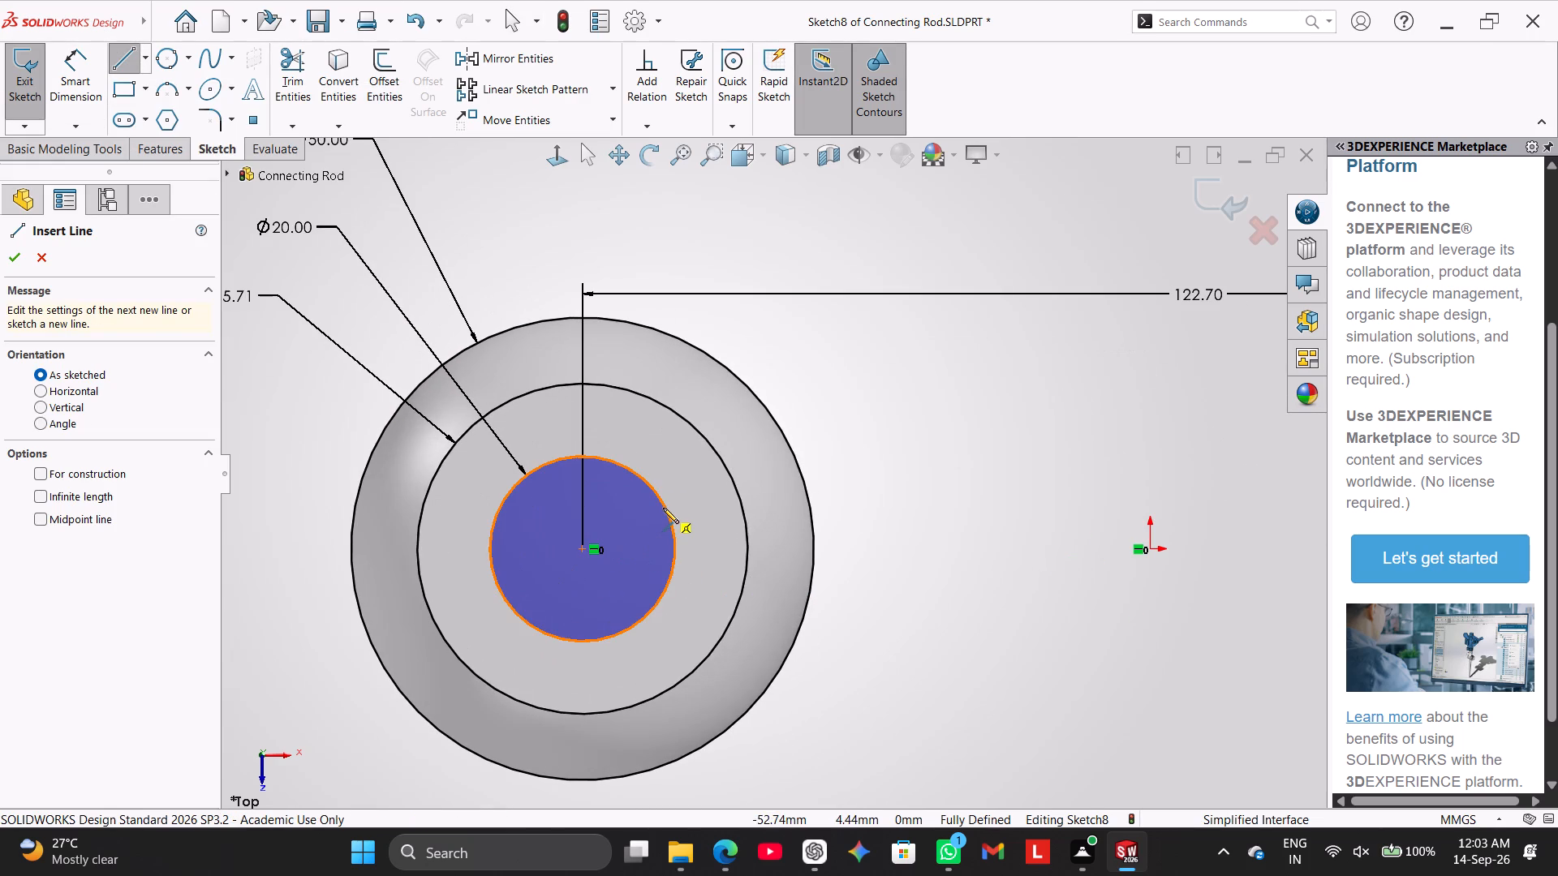
pyautogui.click(663, 508)
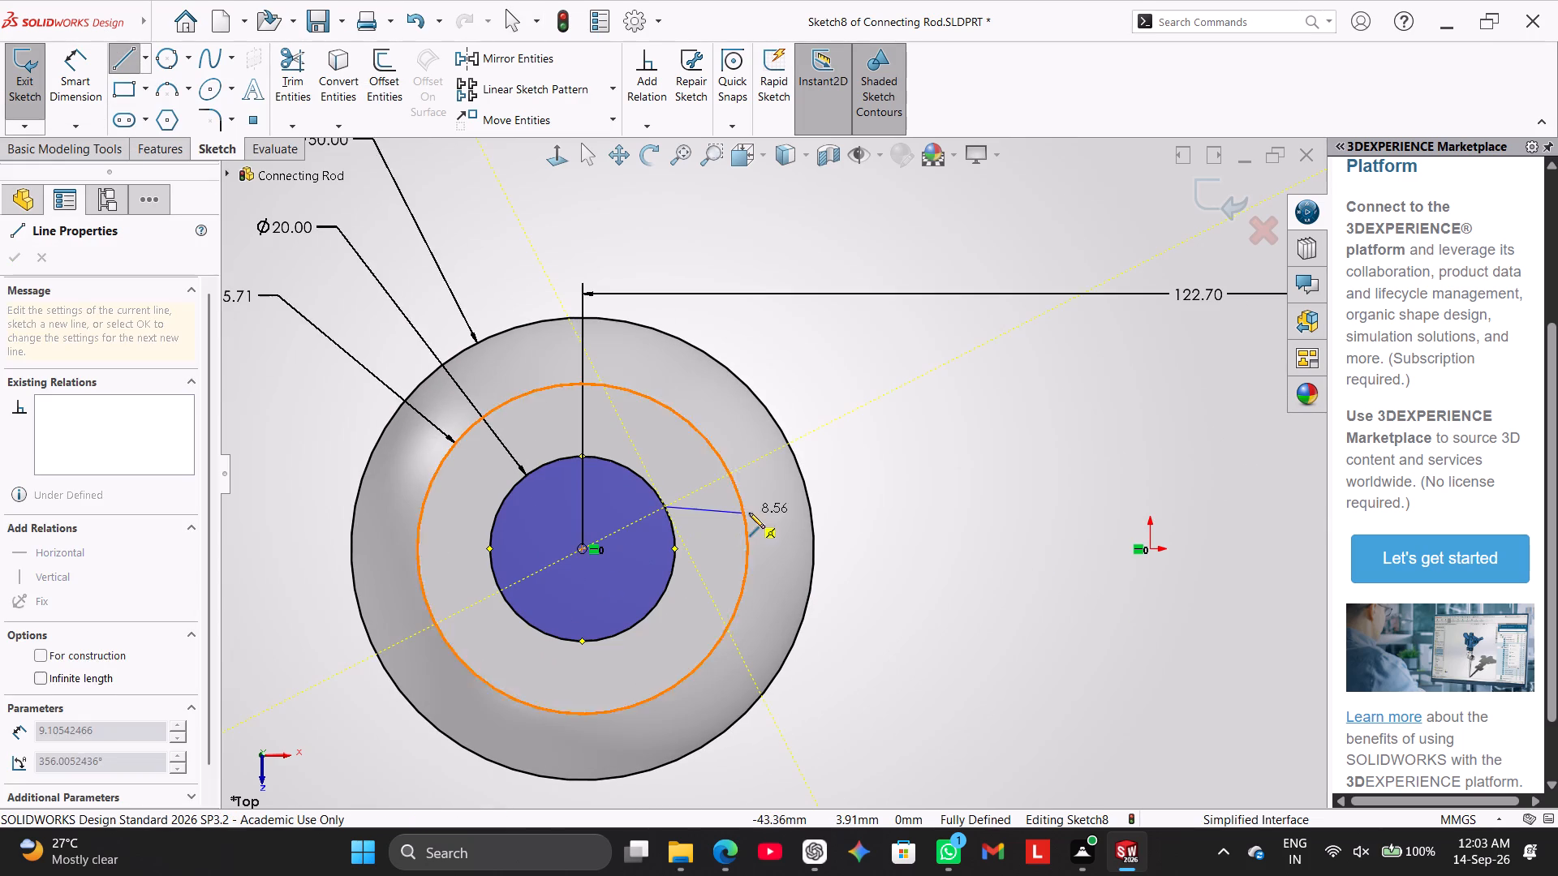
pyautogui.click(743, 510)
pyautogui.rightClick(892, 417)
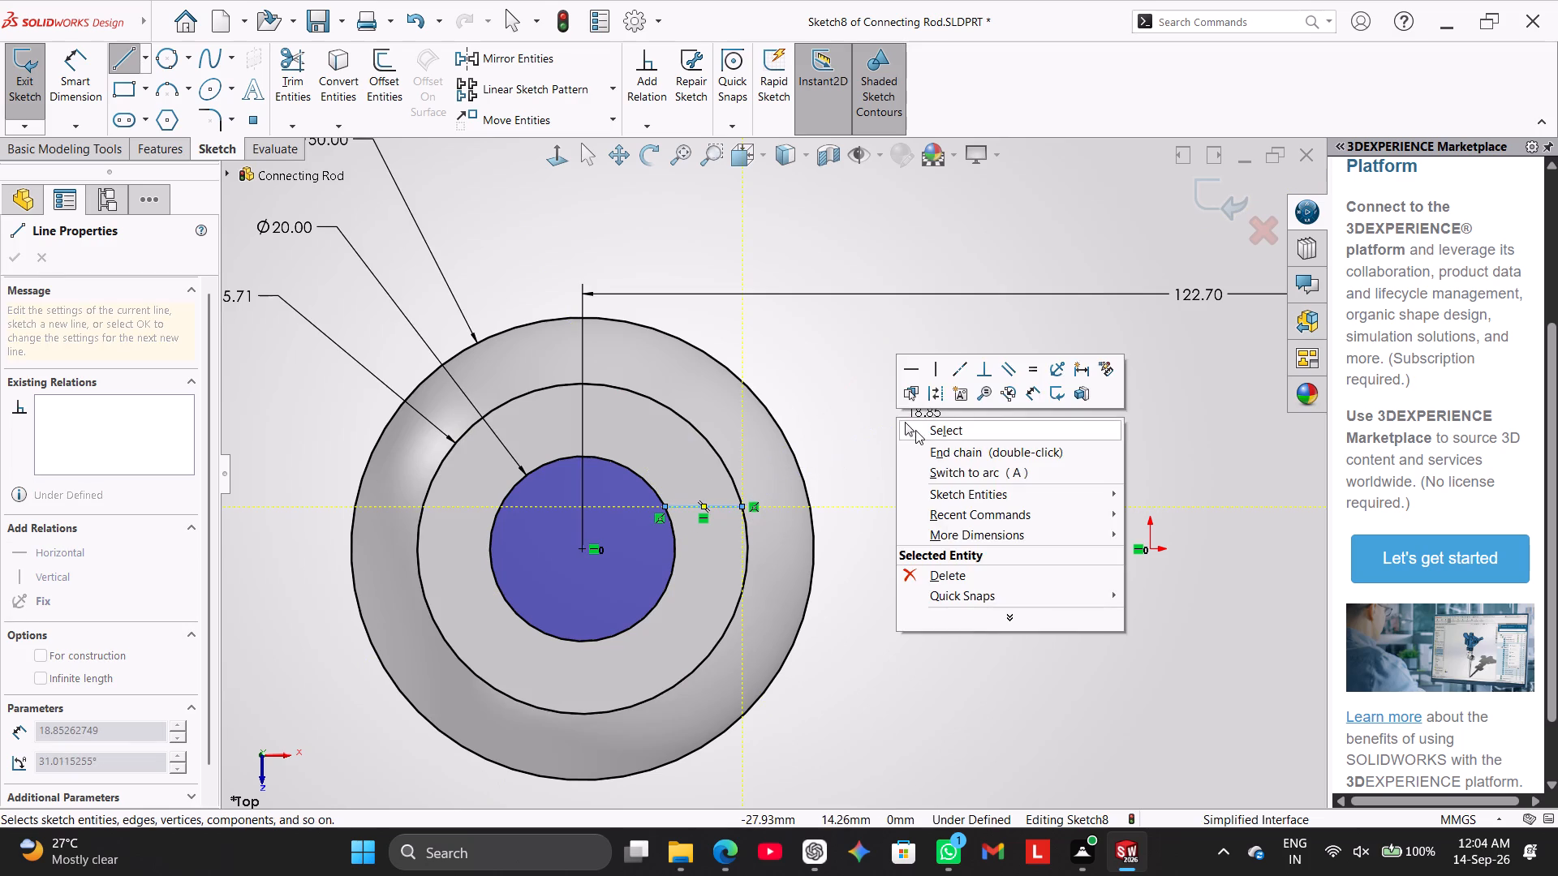
pyautogui.click(919, 430)
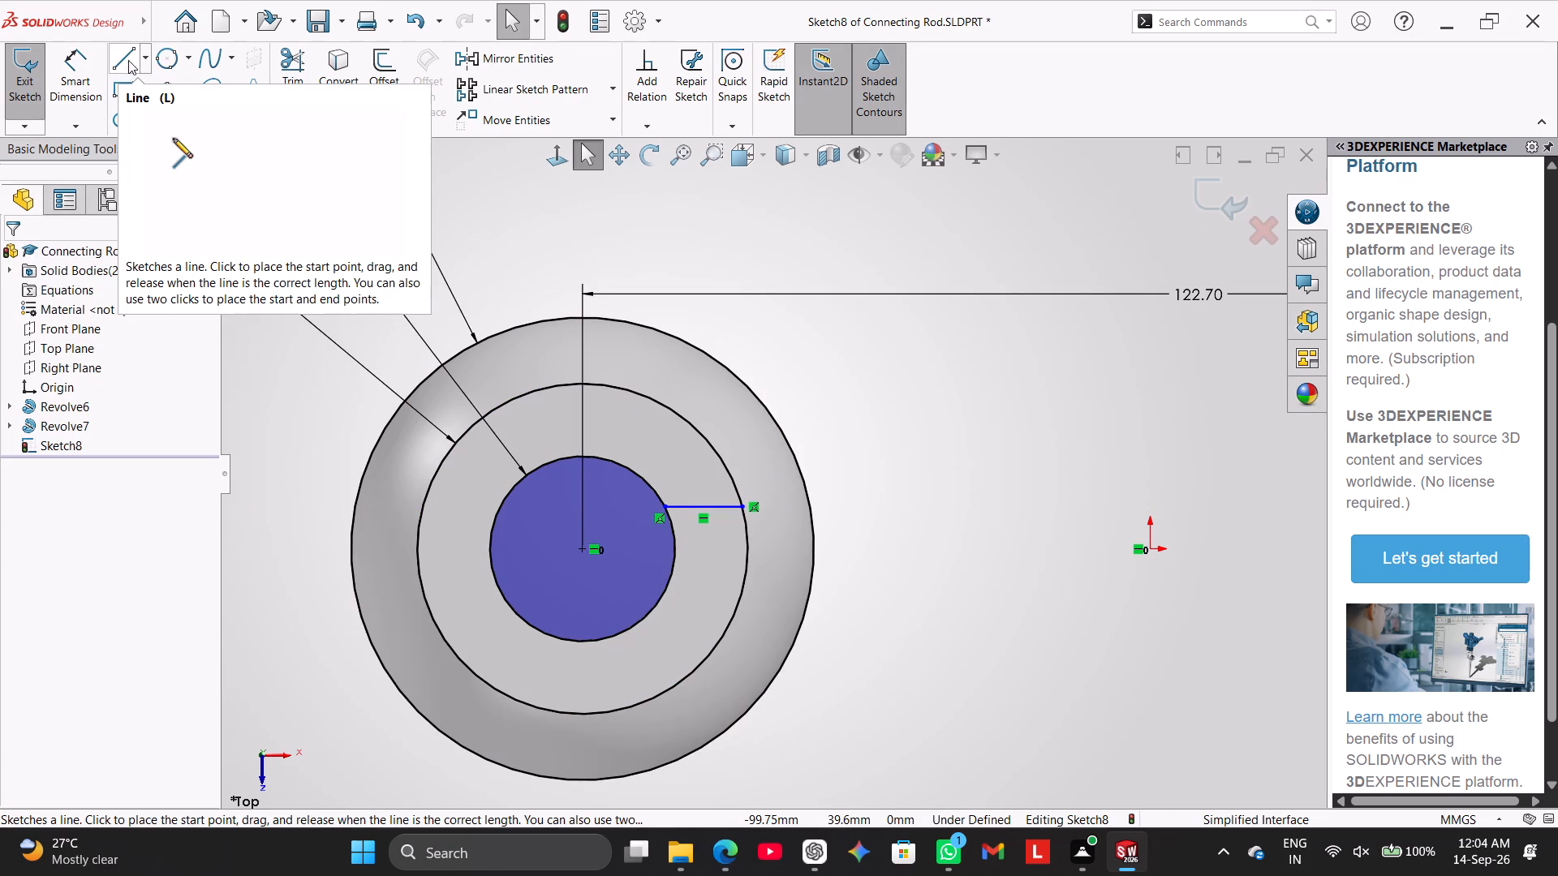
# Draw a horizontal centerline from the big end's center to the small end's center.
pyautogui.click(144, 62)
pyautogui.click(150, 108)
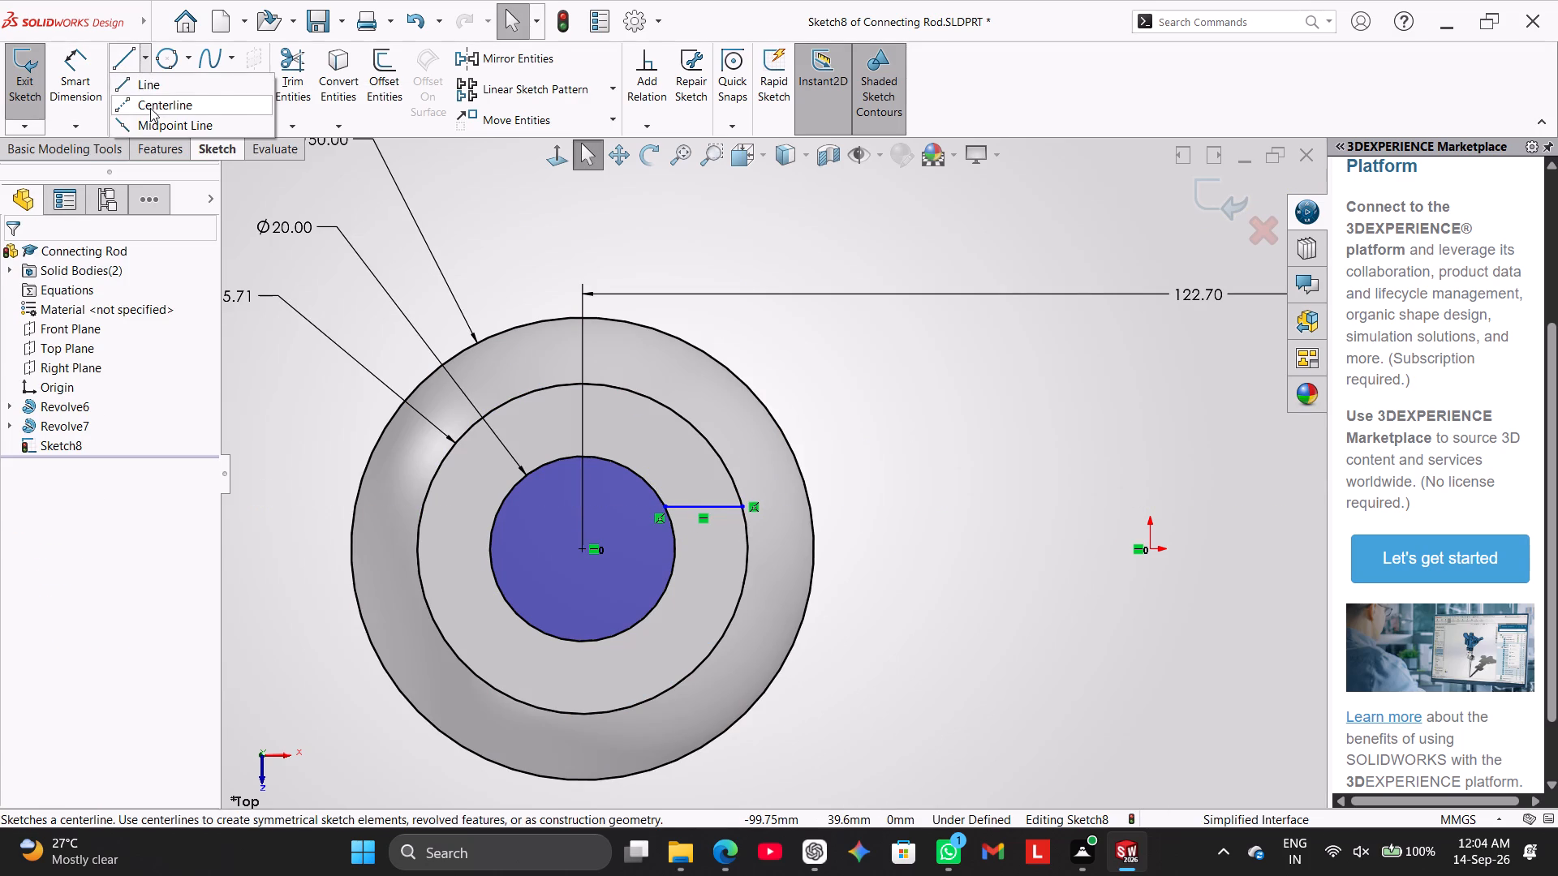
pyautogui.scroll(4, 641, 324)
pyautogui.click(680, 510)
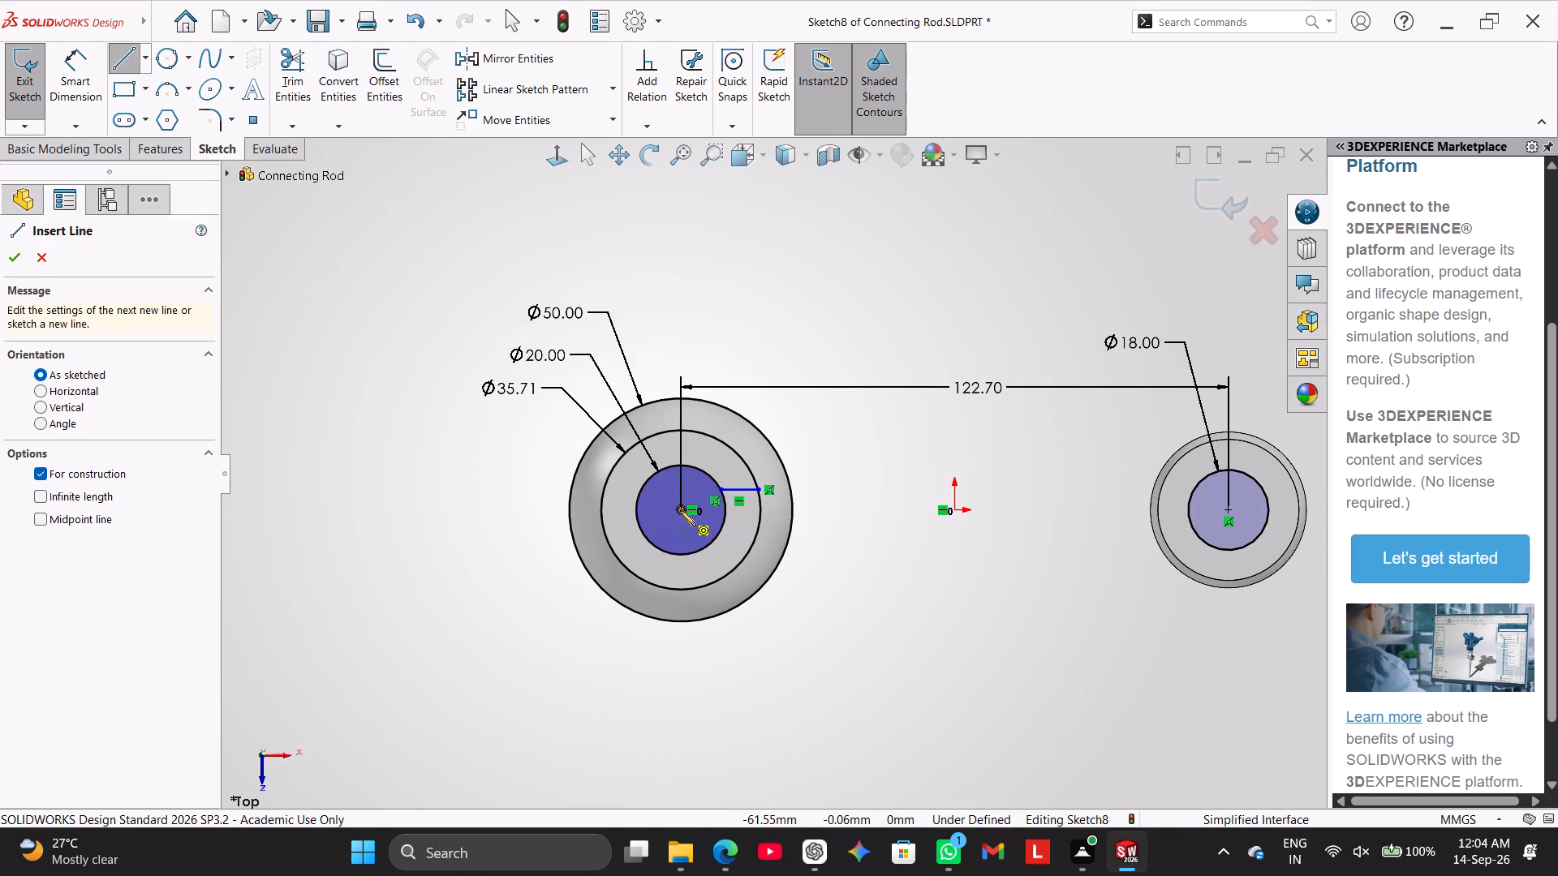
pyautogui.click(1230, 508)
pyautogui.rightClick(1074, 624)
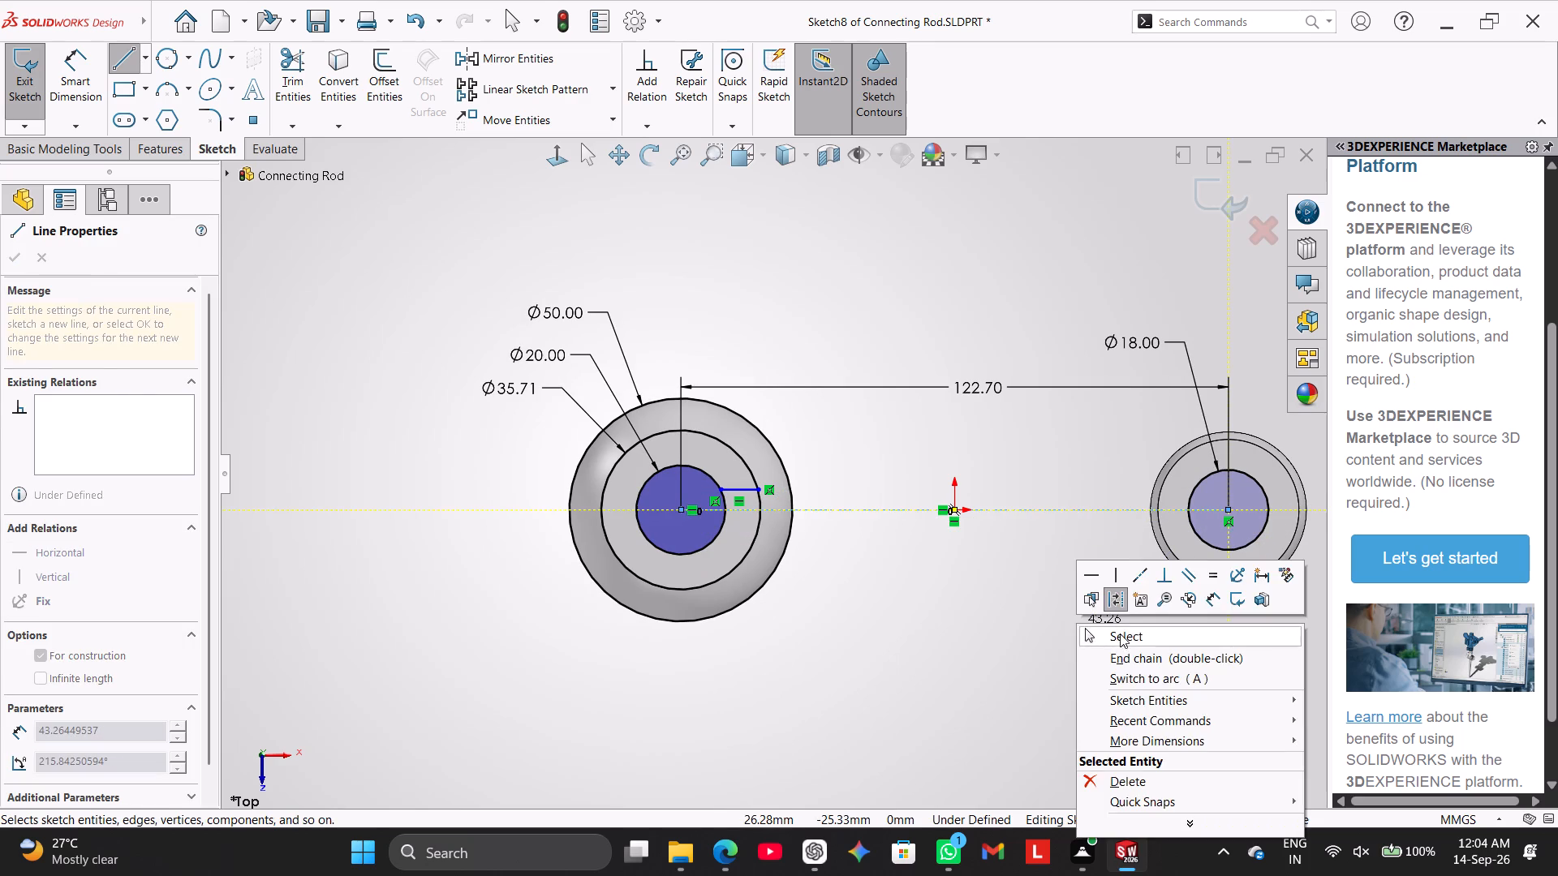
pyautogui.click(1120, 633)
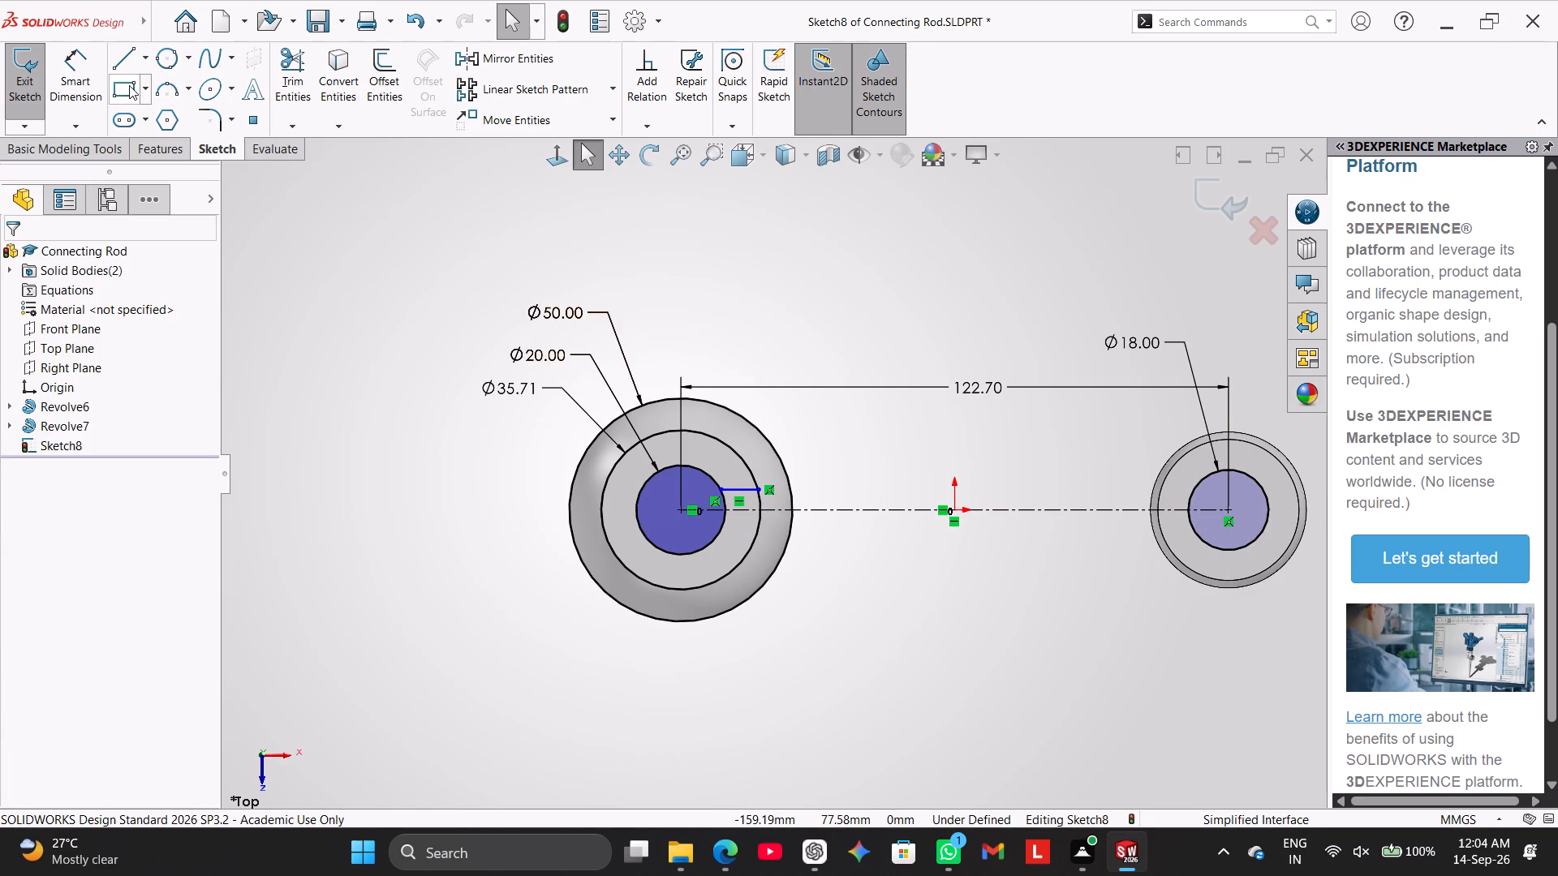
# Mirror the short horizontal line about the centerline joining the two ends.
pyautogui.click(501, 62)
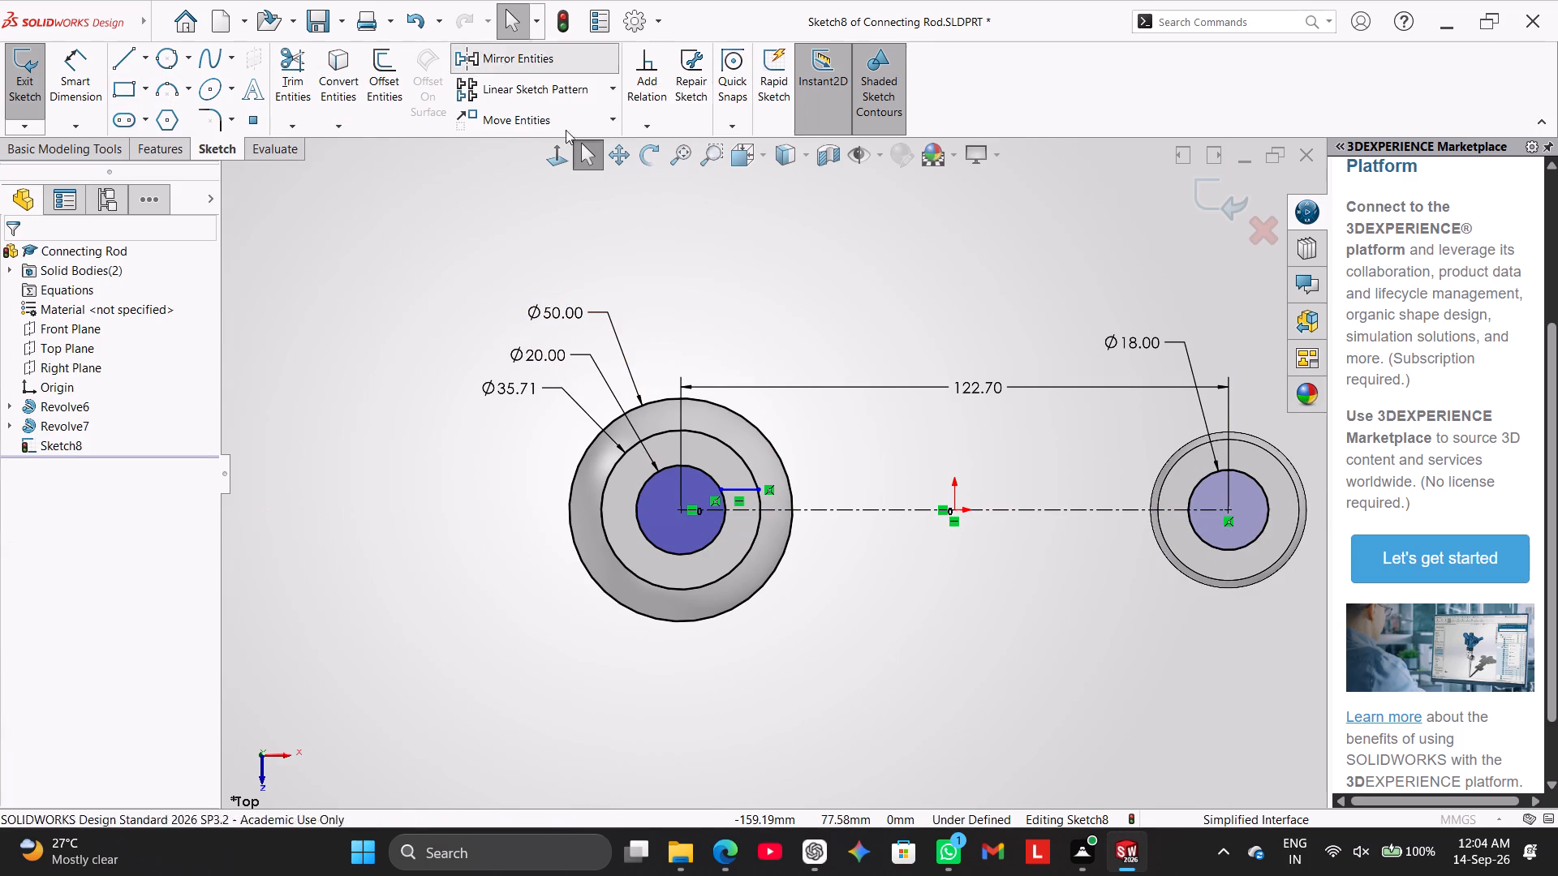
pyautogui.click(737, 489)
pyautogui.click(144, 496)
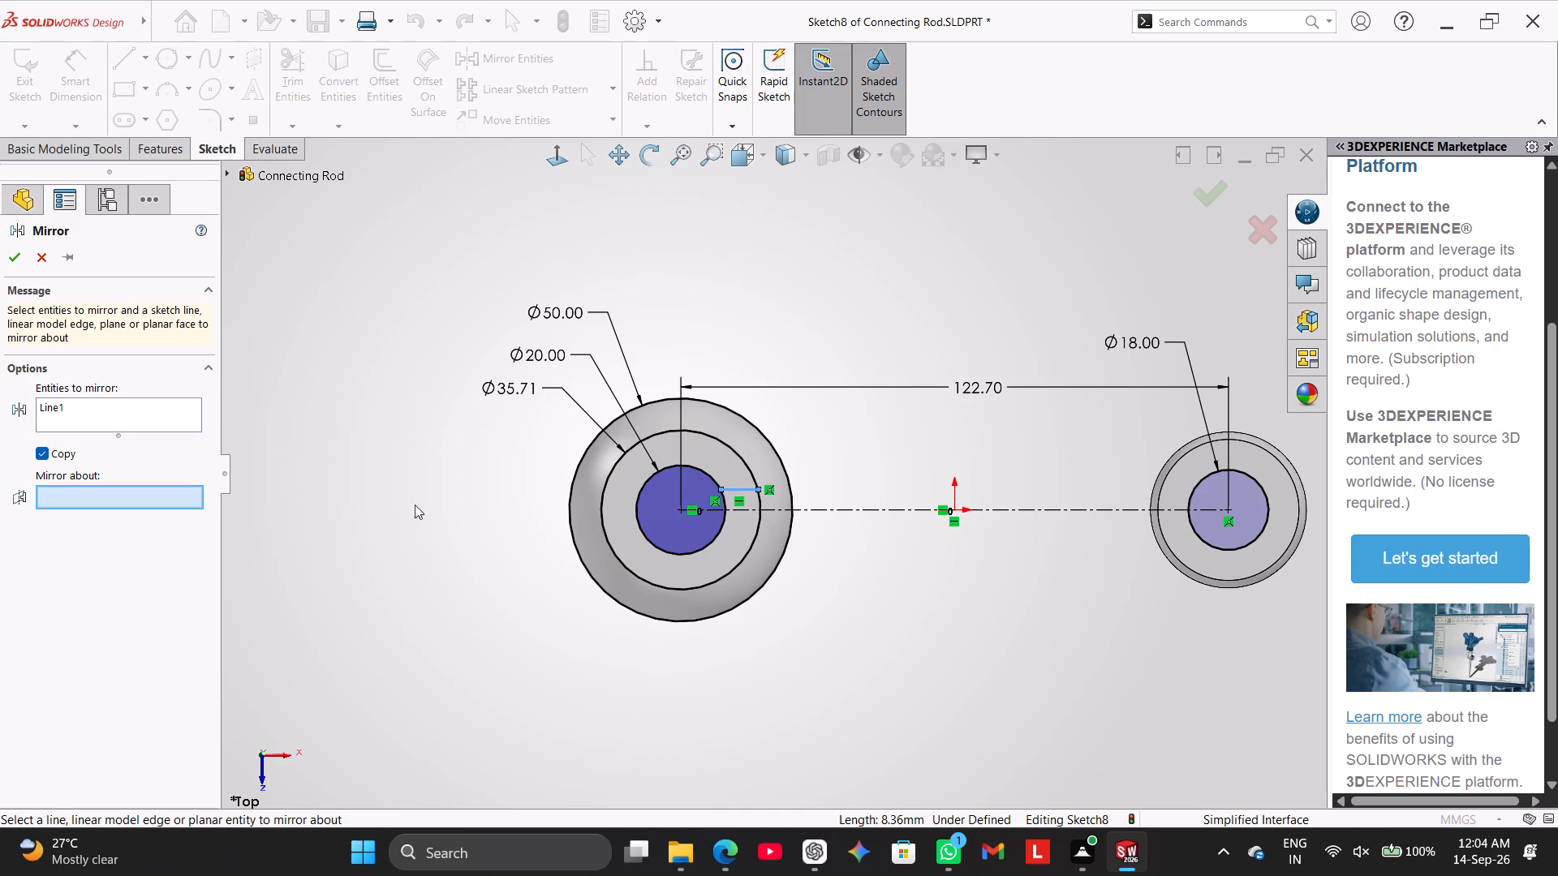
pyautogui.click(746, 509)
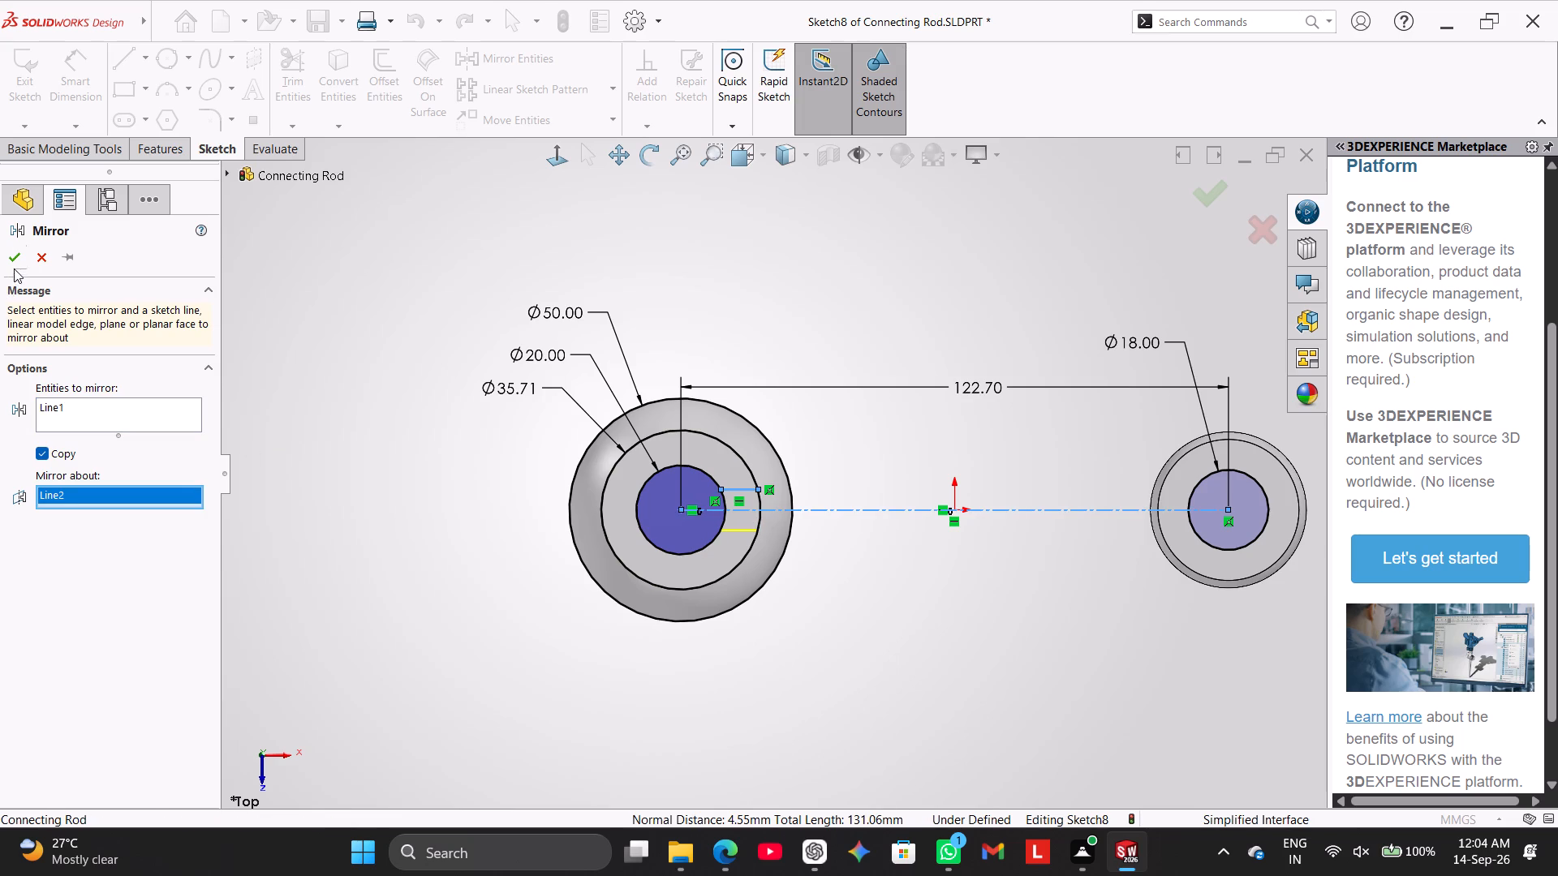
pyautogui.click(15, 260)
# Sketch a vertical line about 9.1 mm long connecting the short horizontal line to its mirrored copy.
pyautogui.scroll(-3, 902, 459)
pyautogui.scroll(-1, 778, 466)
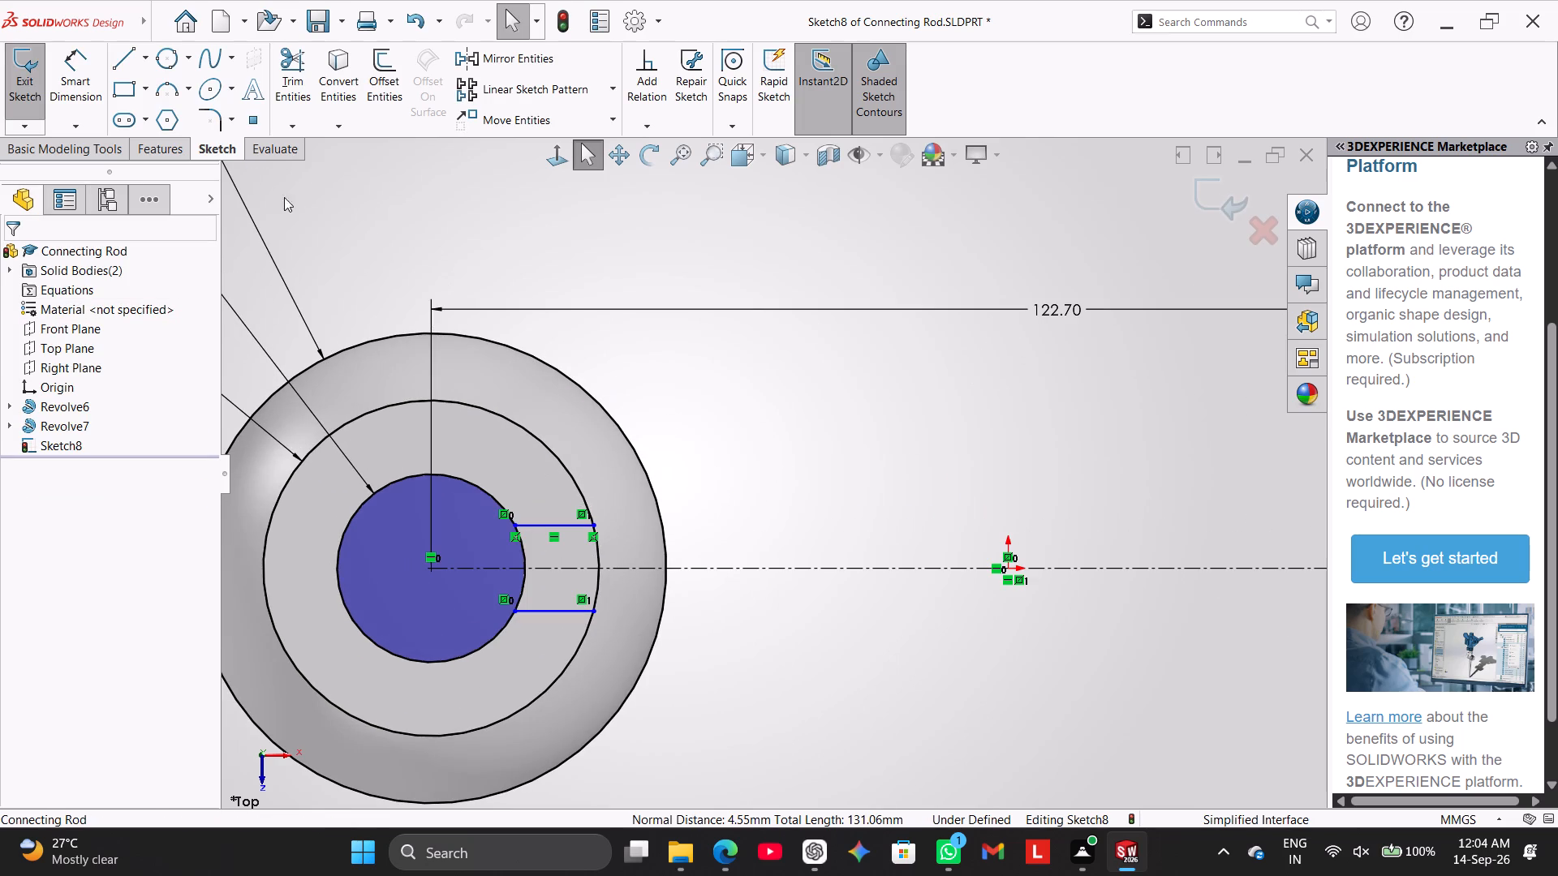
pyautogui.click(119, 58)
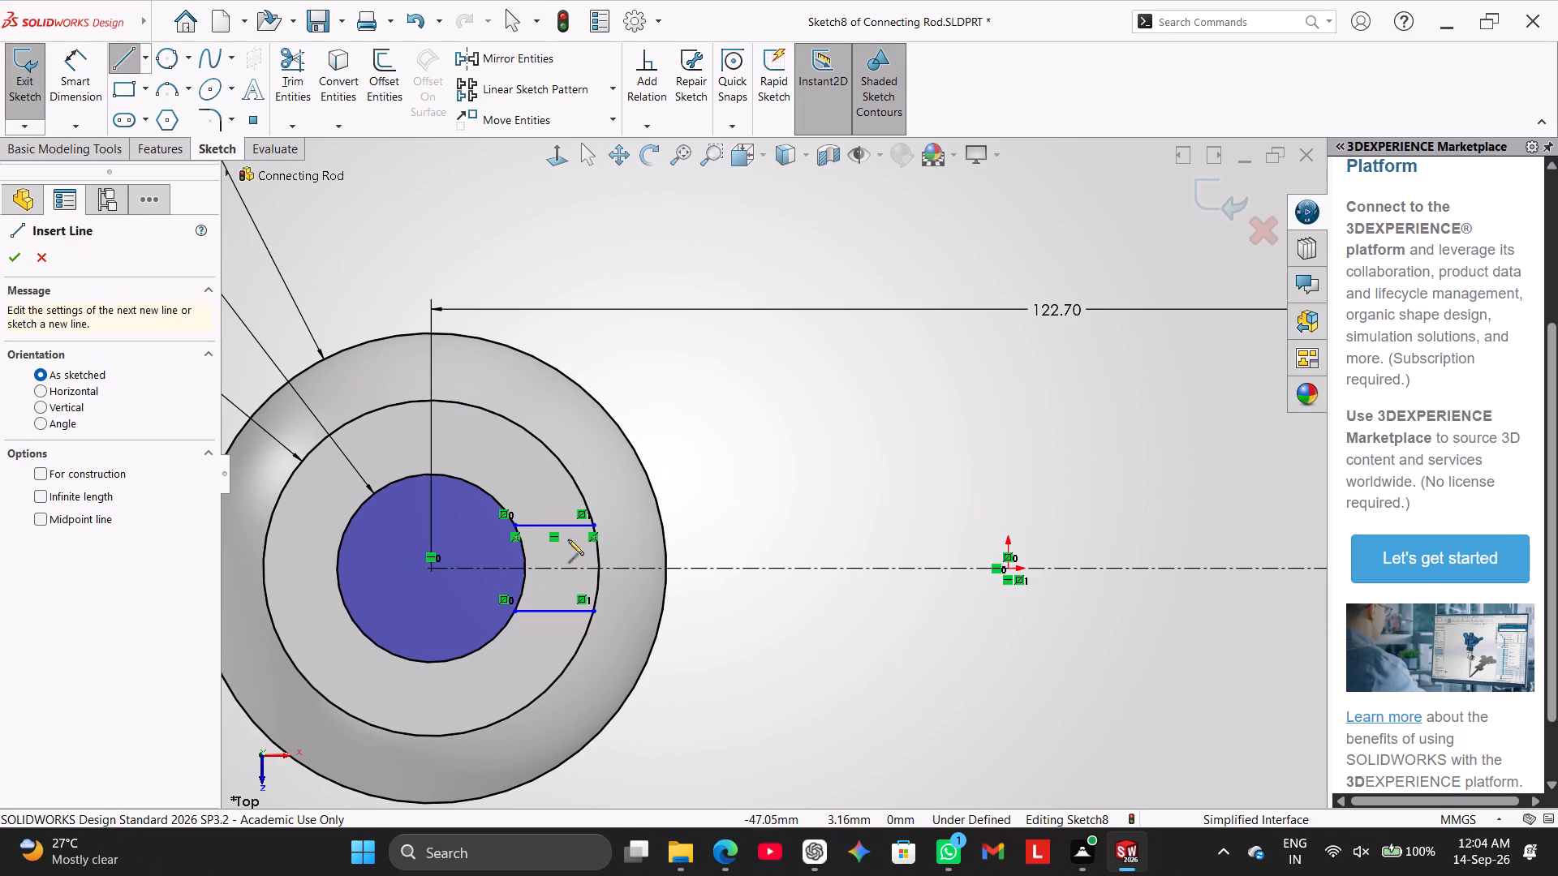
pyautogui.click(570, 526)
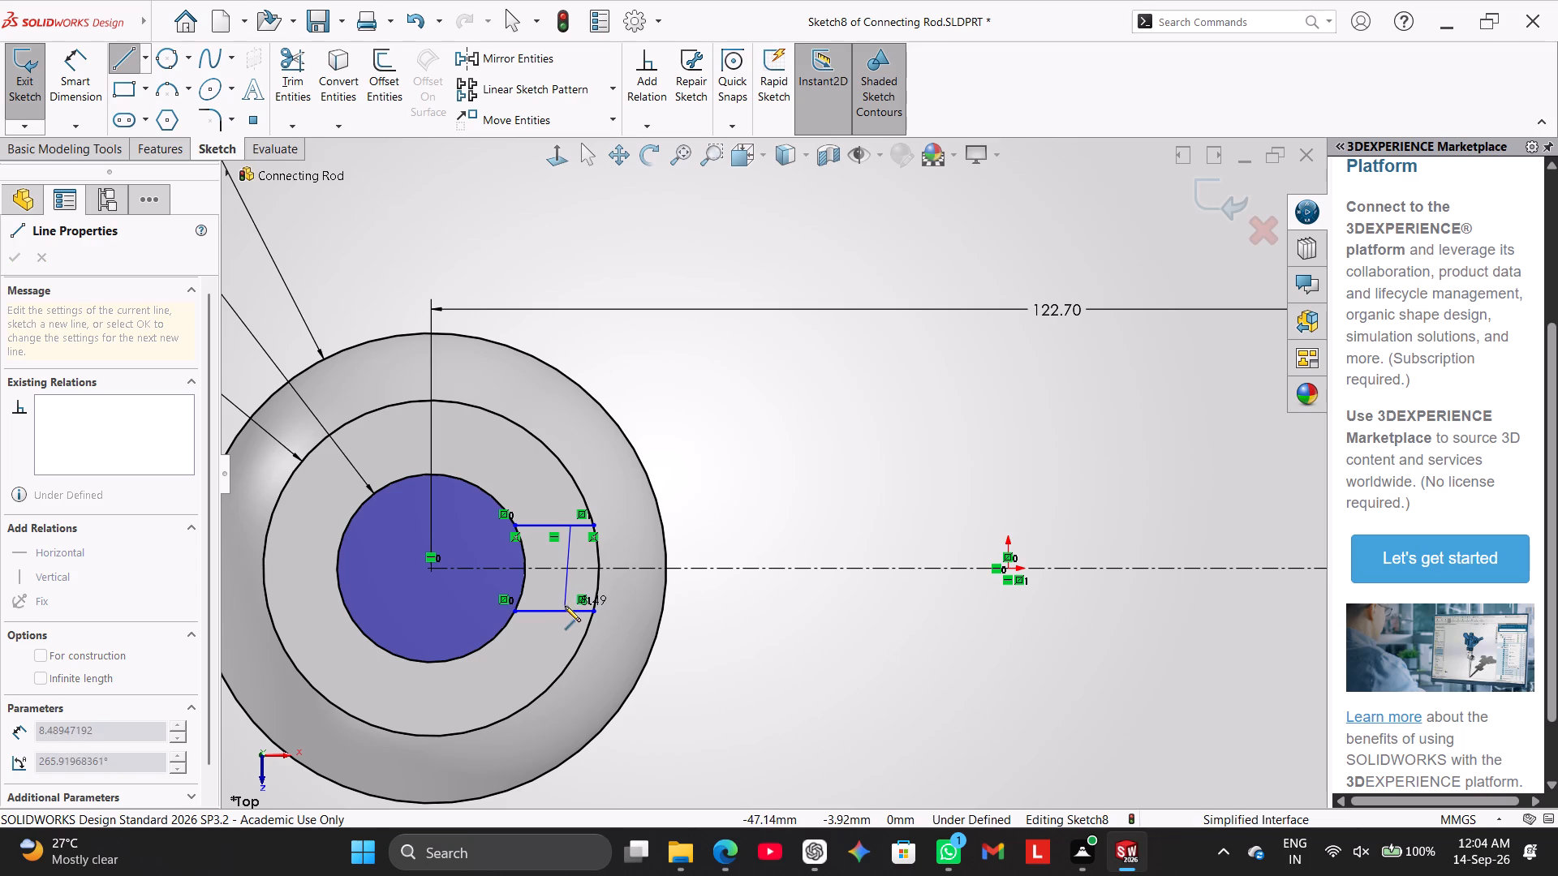
pyautogui.click(572, 608)
pyautogui.rightClick(705, 430)
pyautogui.click(754, 438)
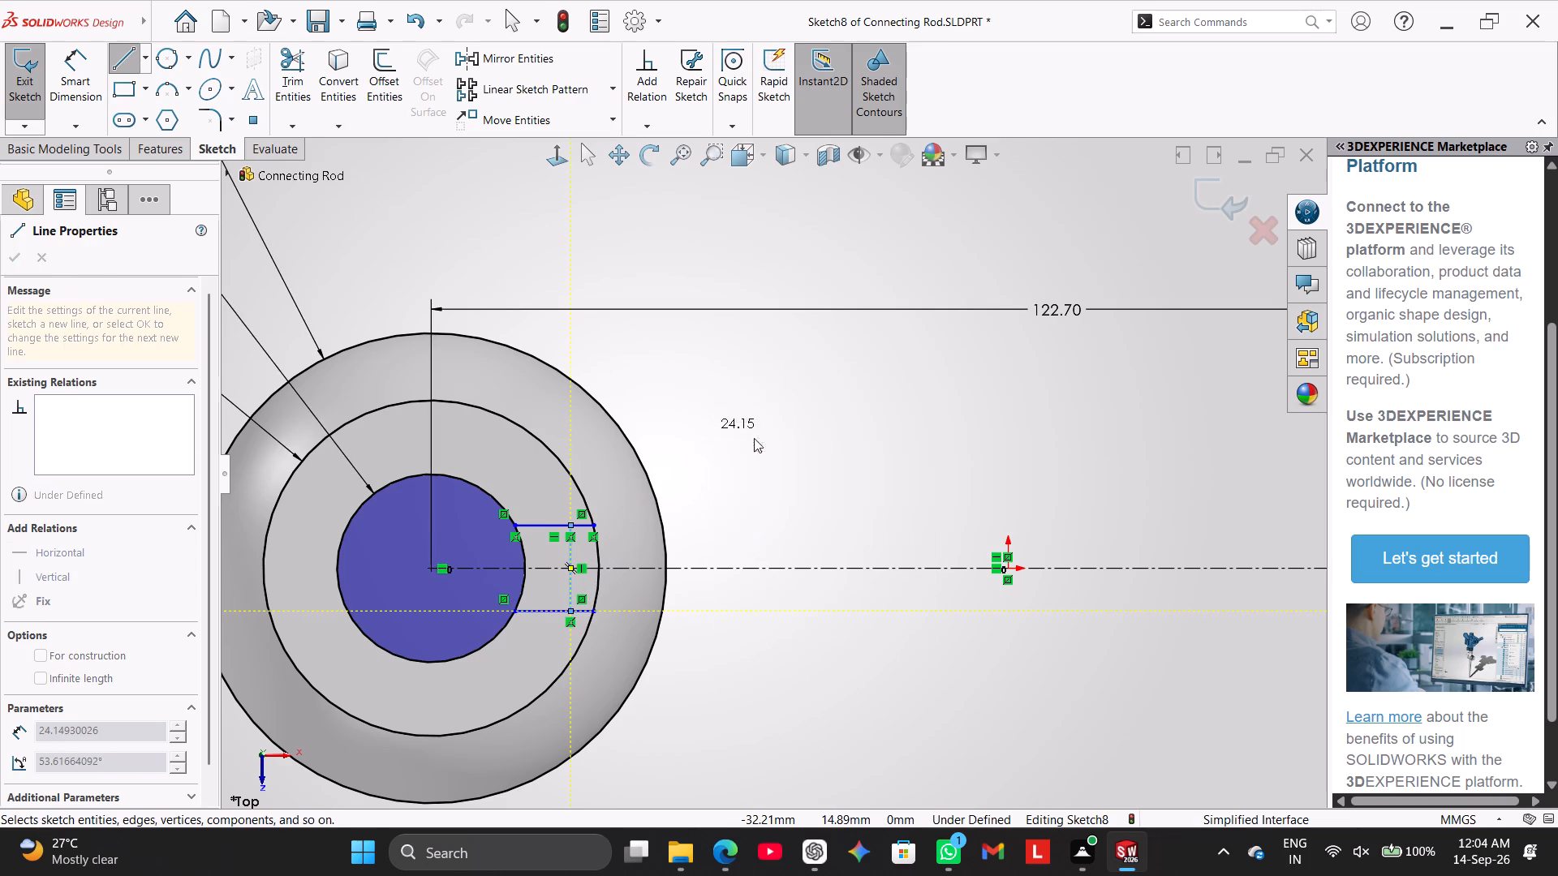
# Dimension the short vertical line's length and set it to 4 mm.
pyautogui.click(90, 69)
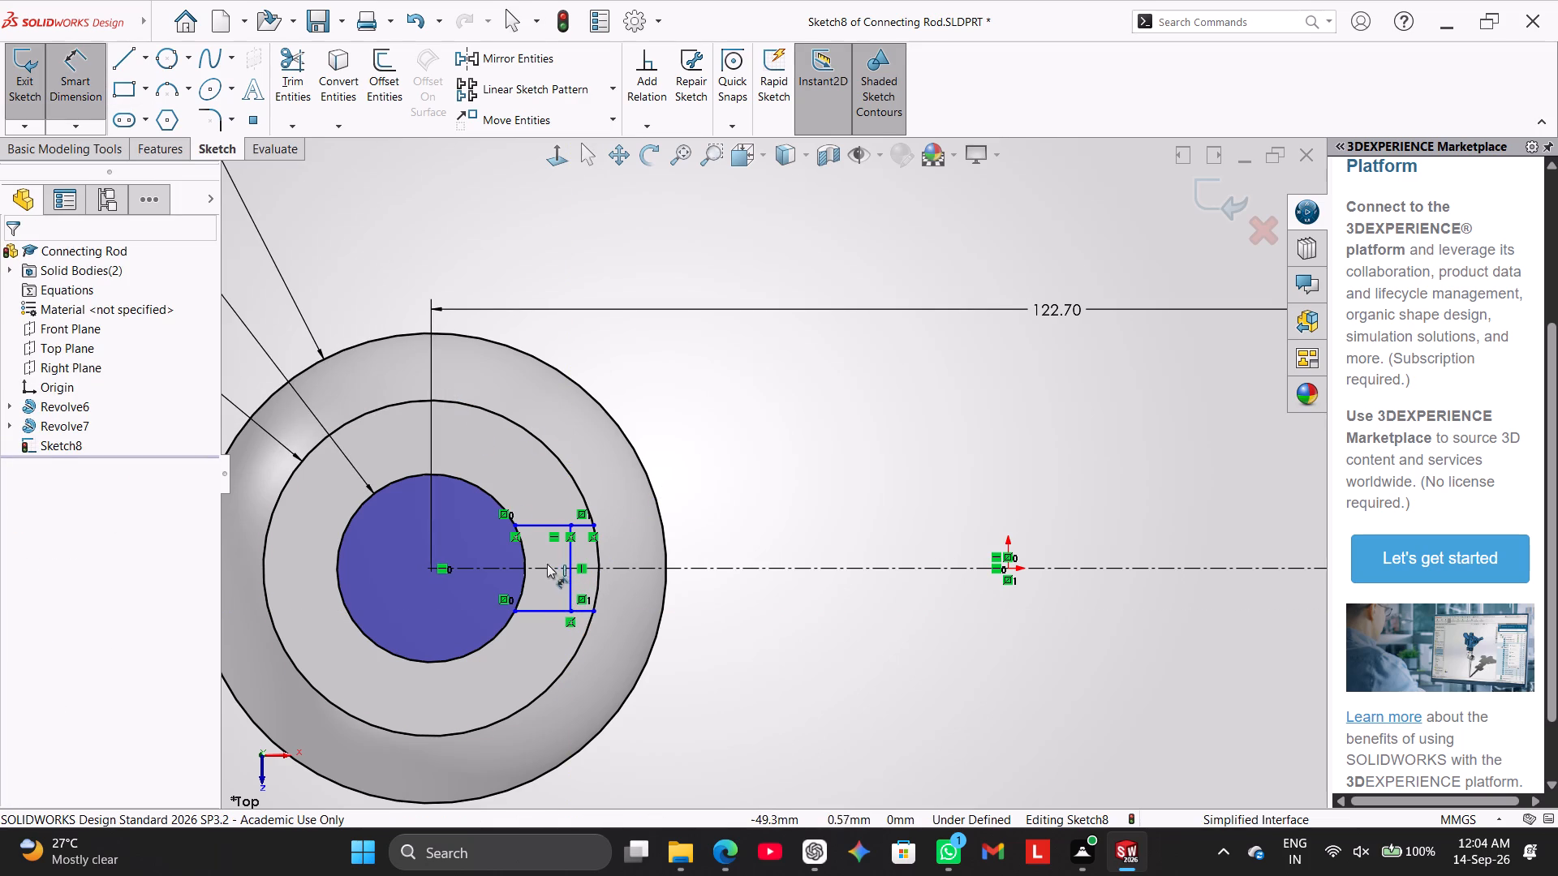
pyautogui.click(570, 554)
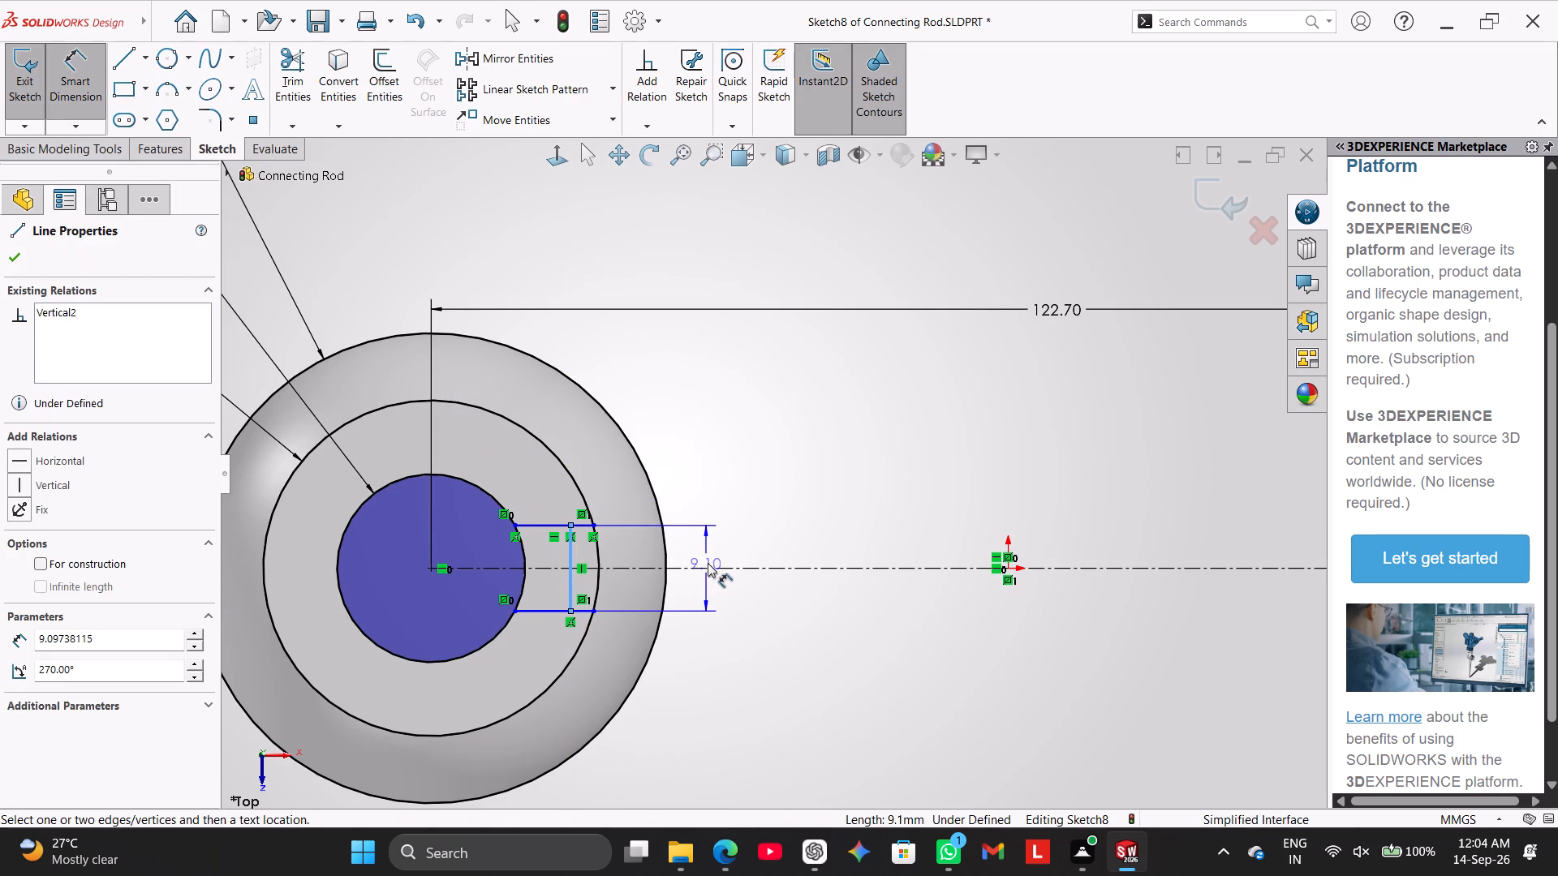
pyautogui.click(709, 563)
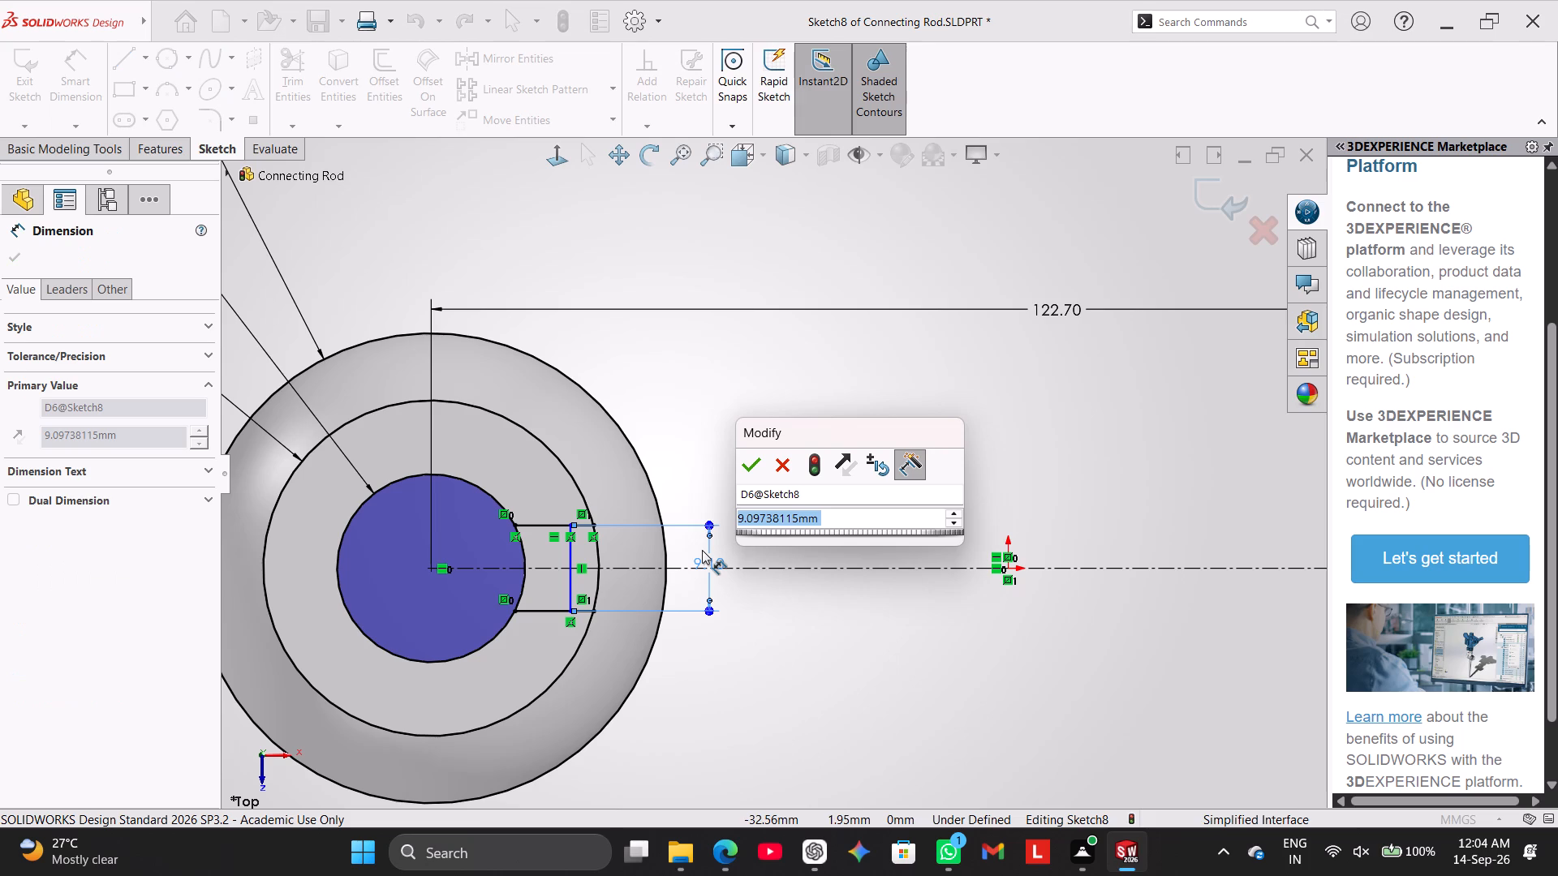
pyautogui.press('4')
pyautogui.press('Return')
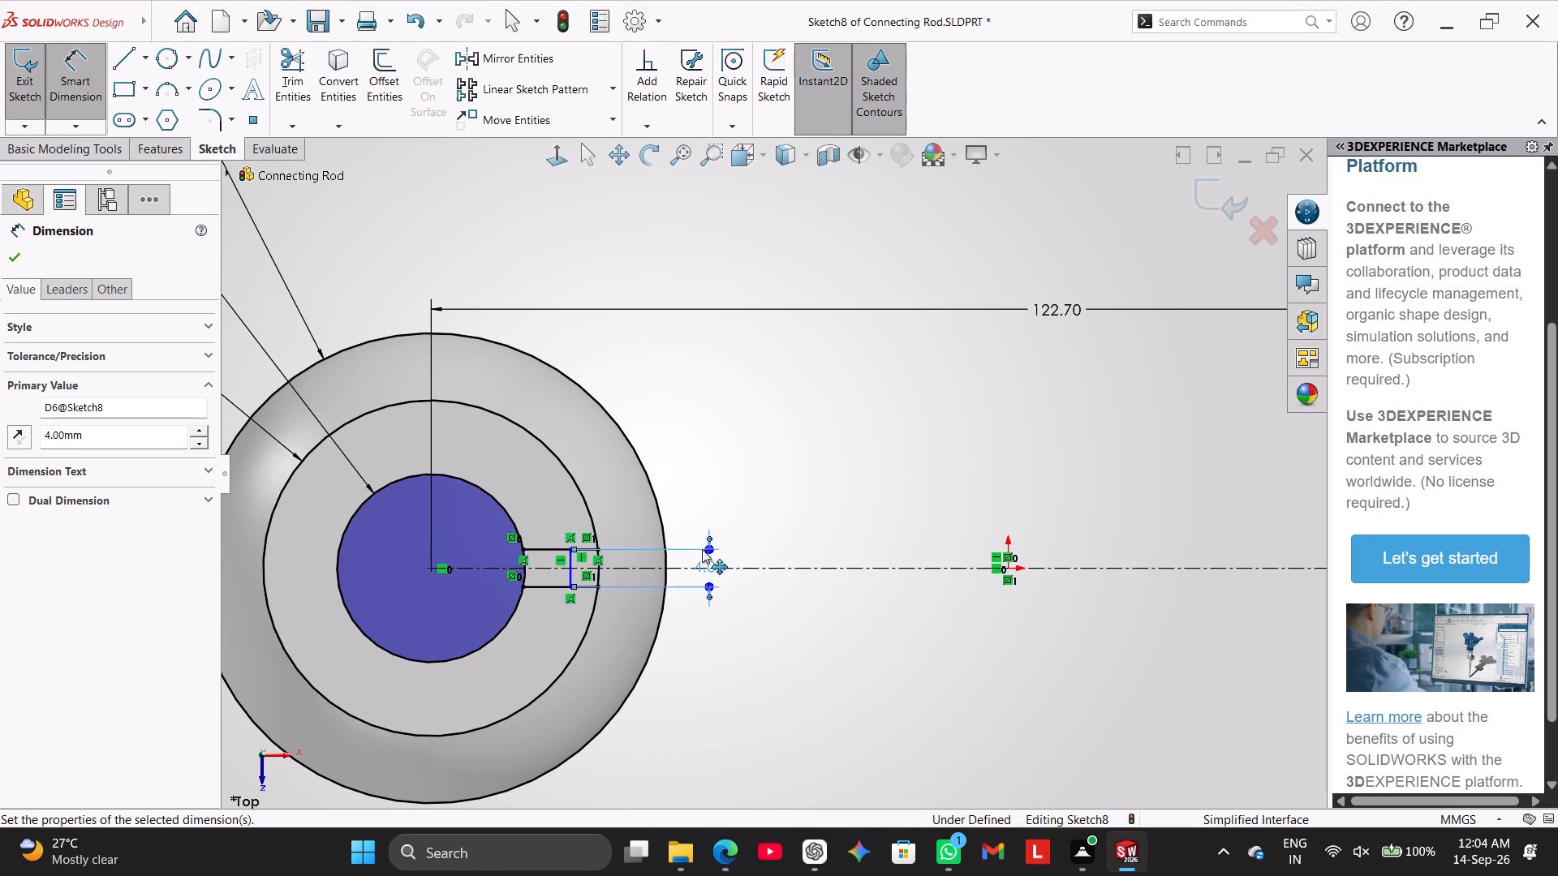
pyautogui.rightClick(711, 347)
pyautogui.click(794, 394)
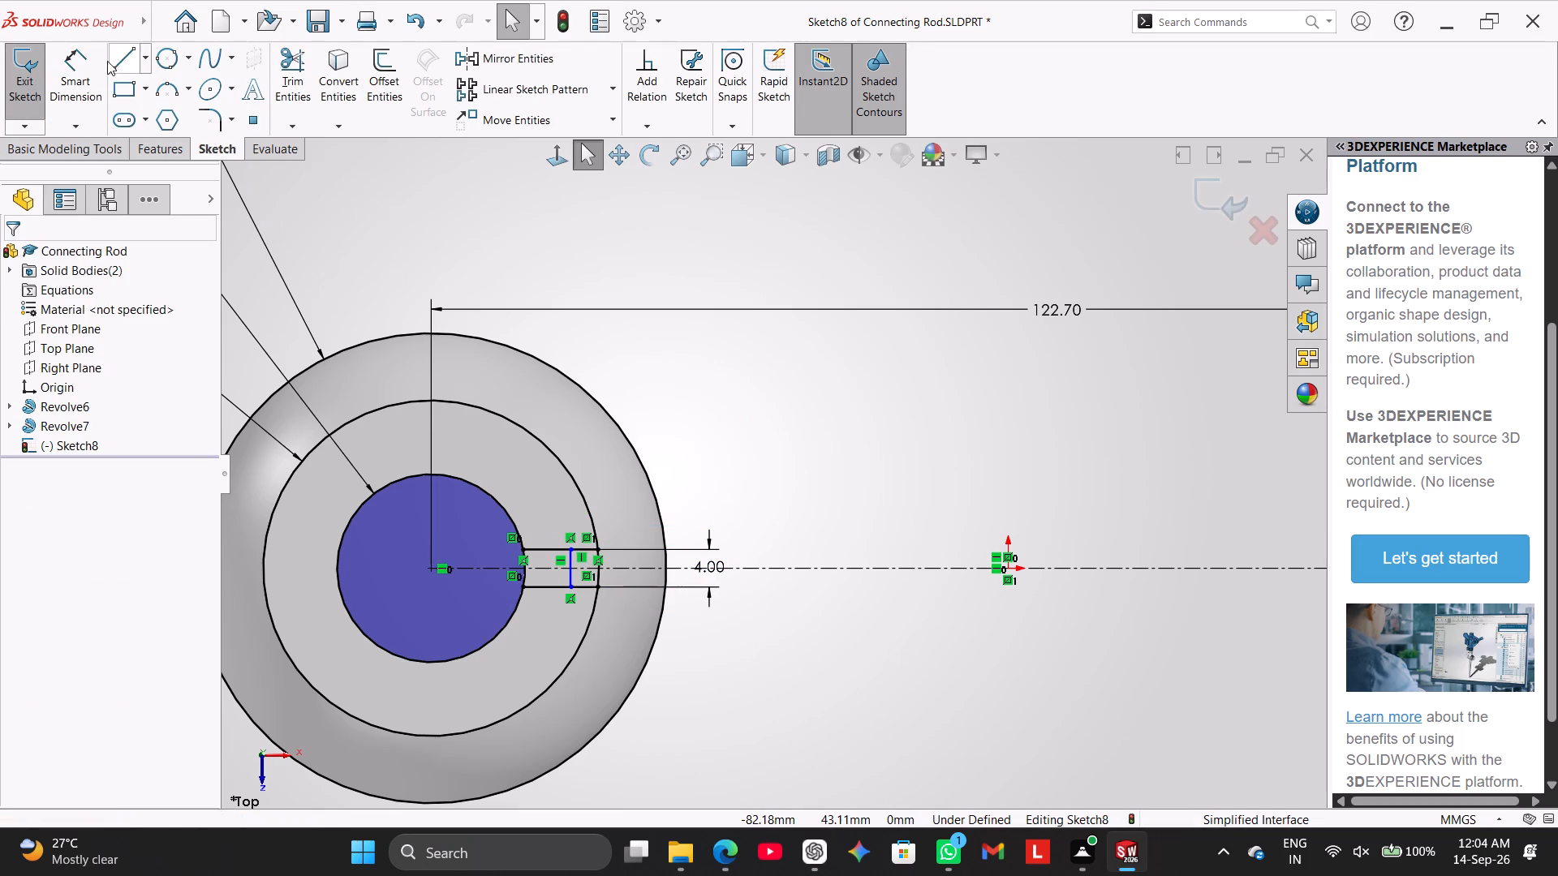
# Dimension the distance from the big end's center to the short vertical line and set it to 11.5 mm.
pyautogui.click(82, 62)
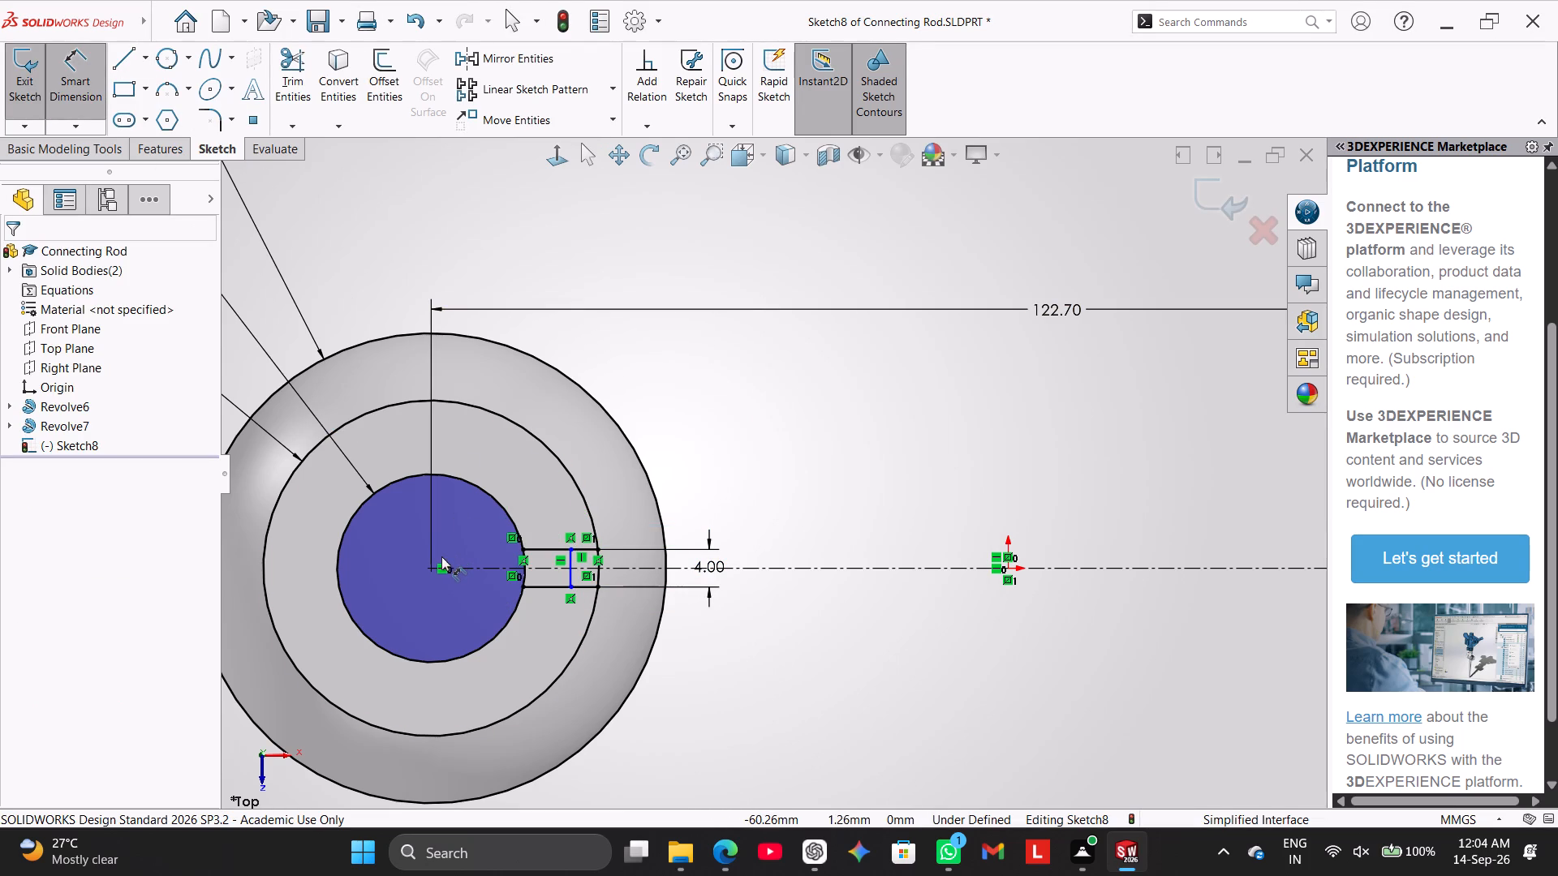
pyautogui.click(432, 565)
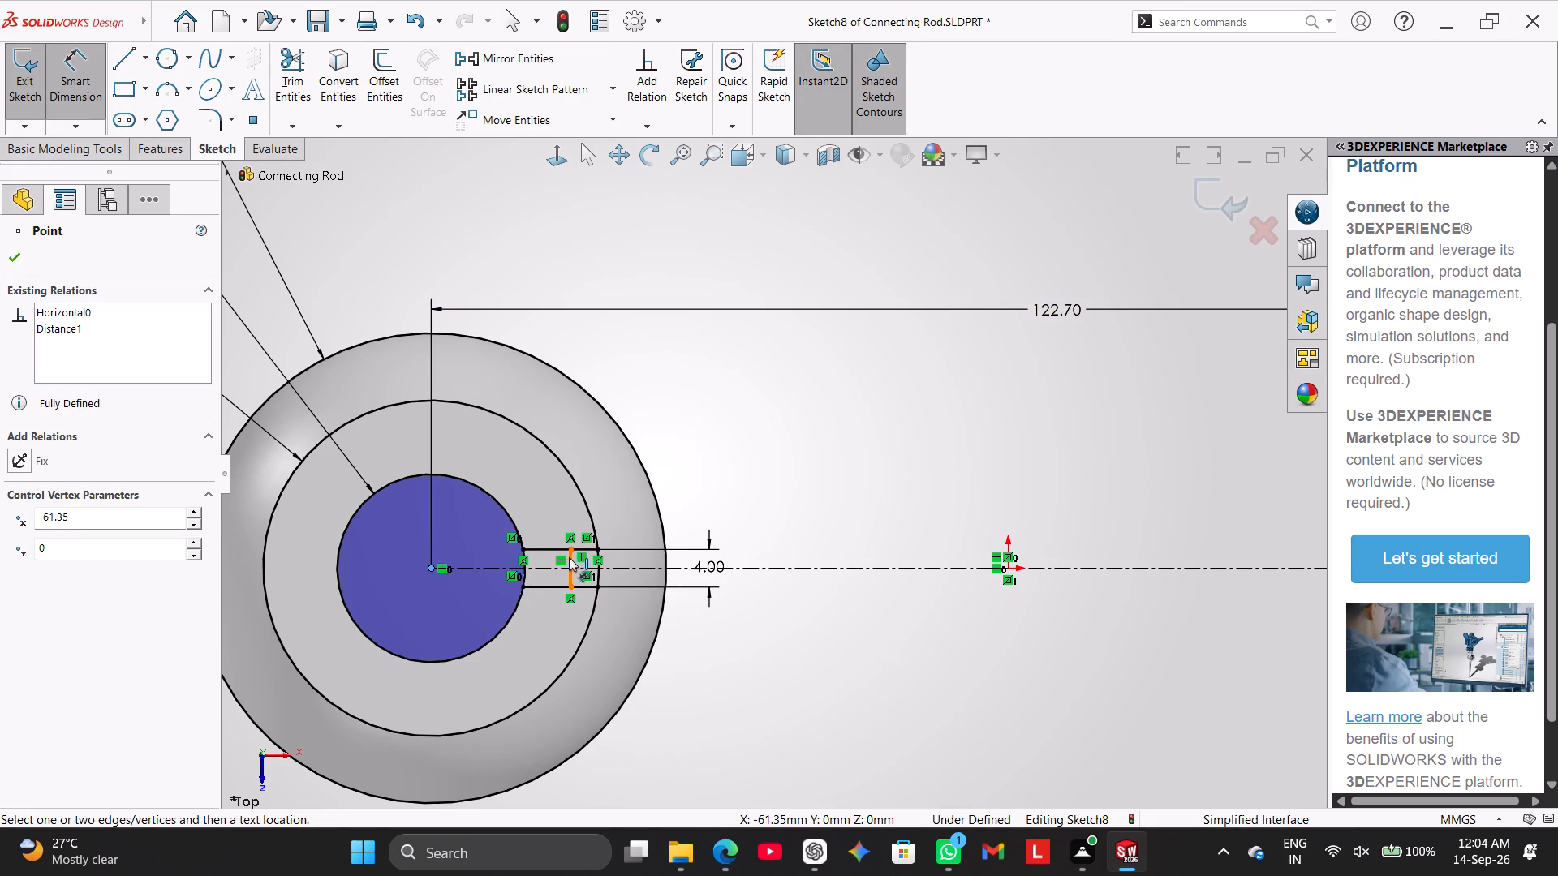
pyautogui.click(569, 557)
pyautogui.click(514, 271)
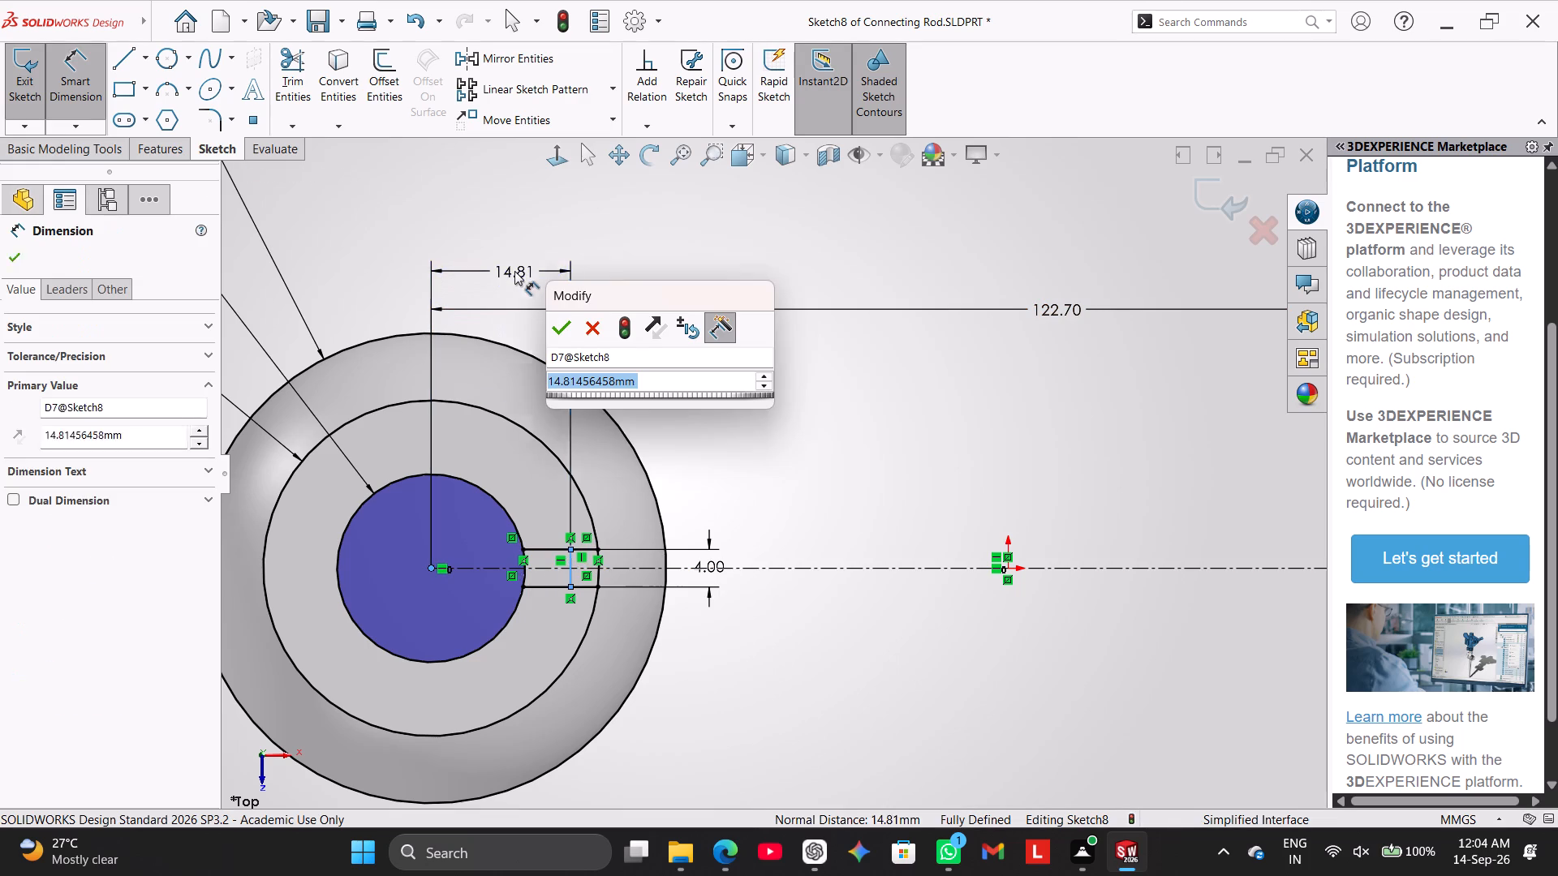
pyautogui.write('11.5')
pyautogui.press('Return')
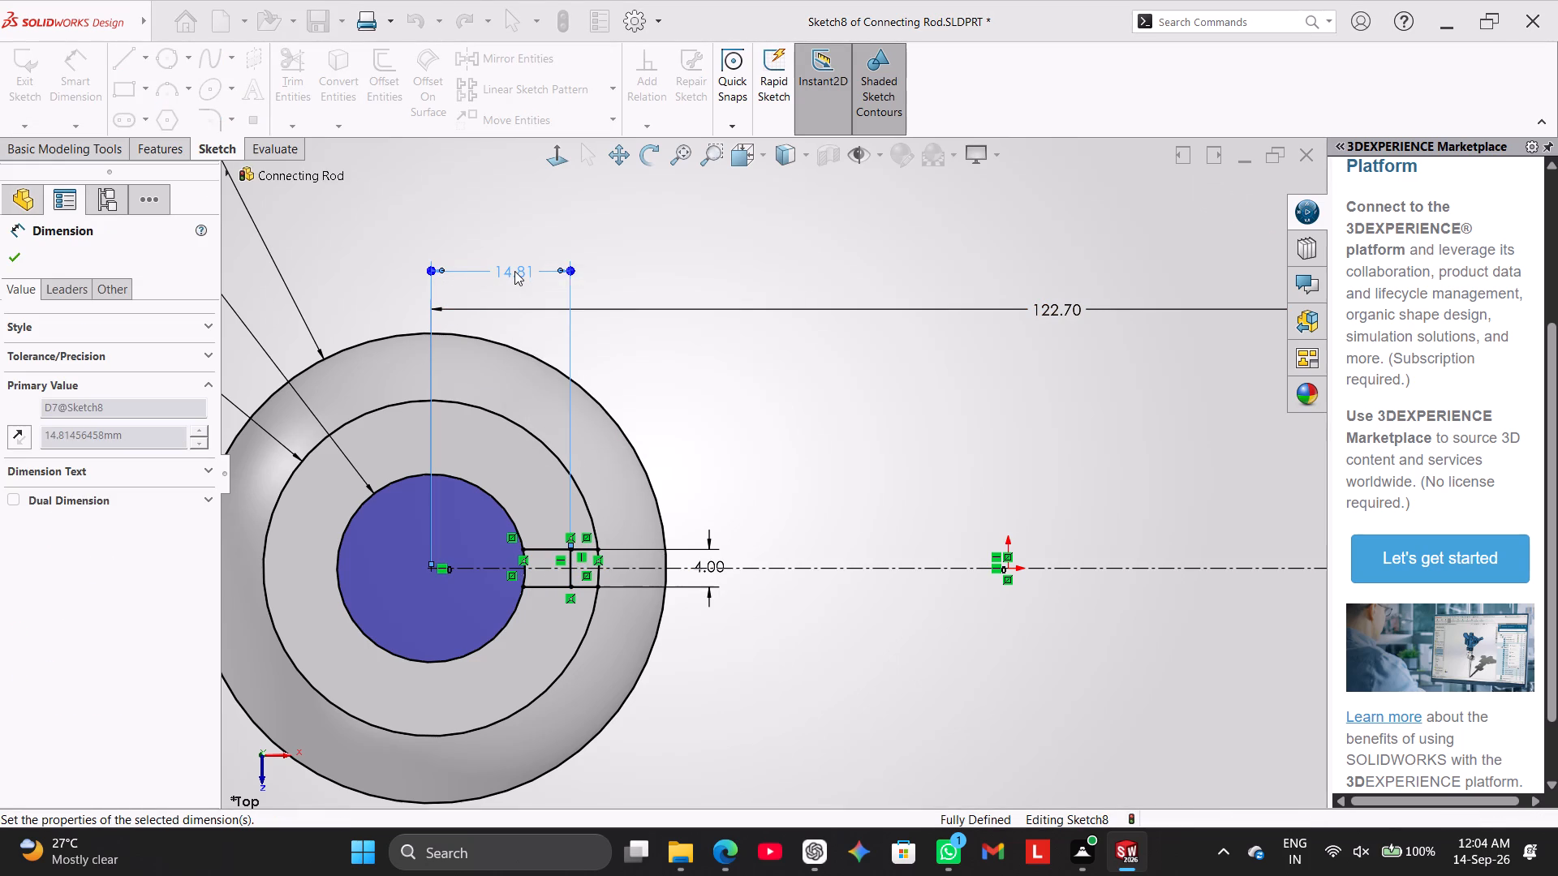
pyautogui.rightClick(702, 410)
pyautogui.click(783, 457)
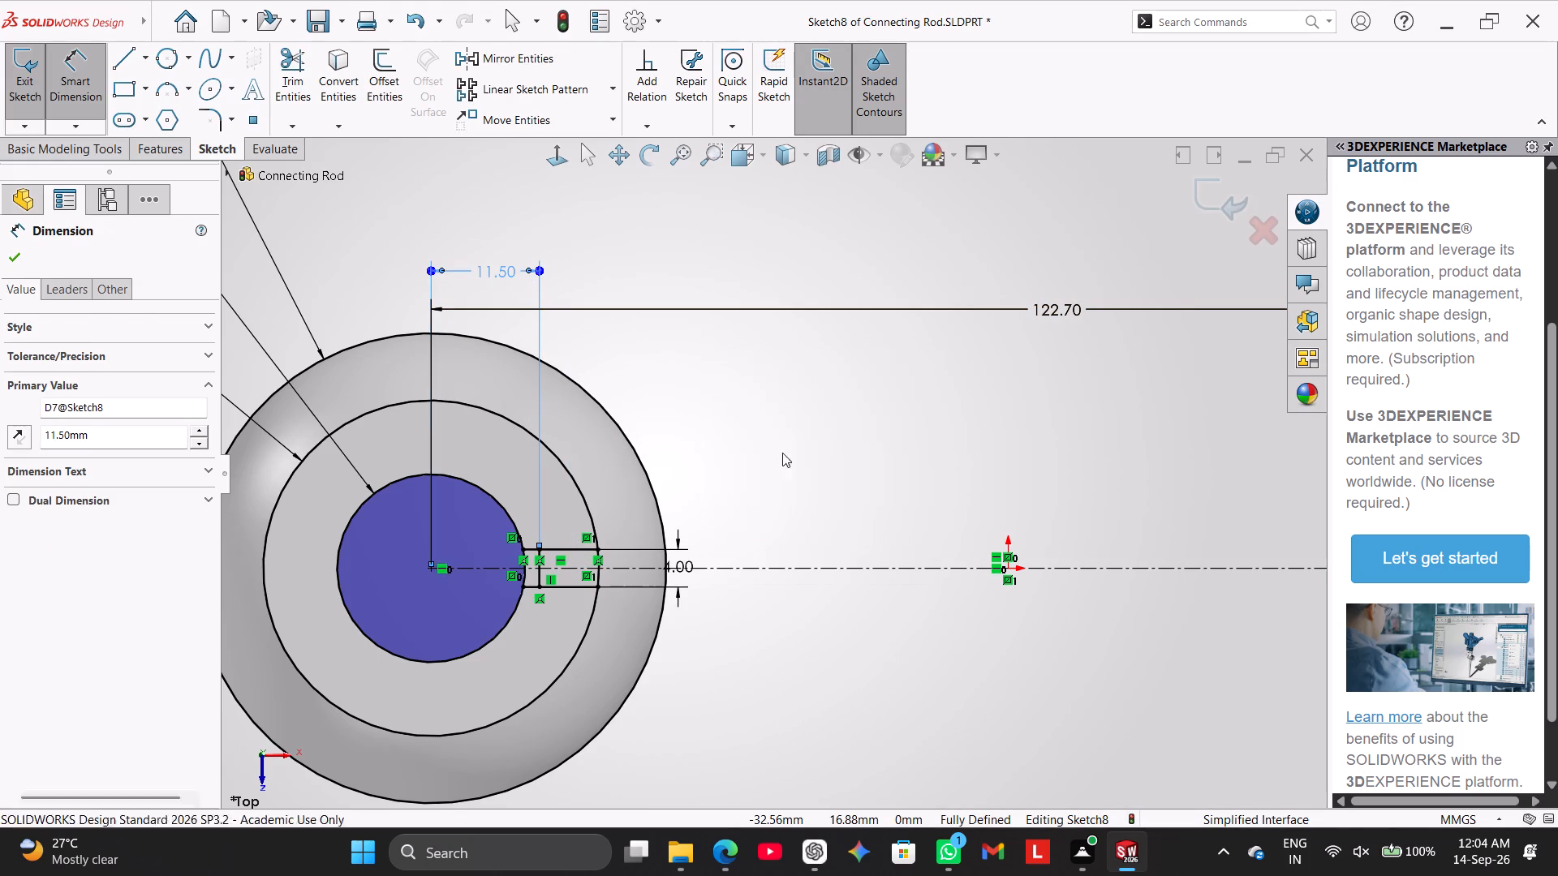
# Trim away the arc of the 20 mm circle that lies between the slot's two horizontal lines.
pyautogui.click(286, 73)
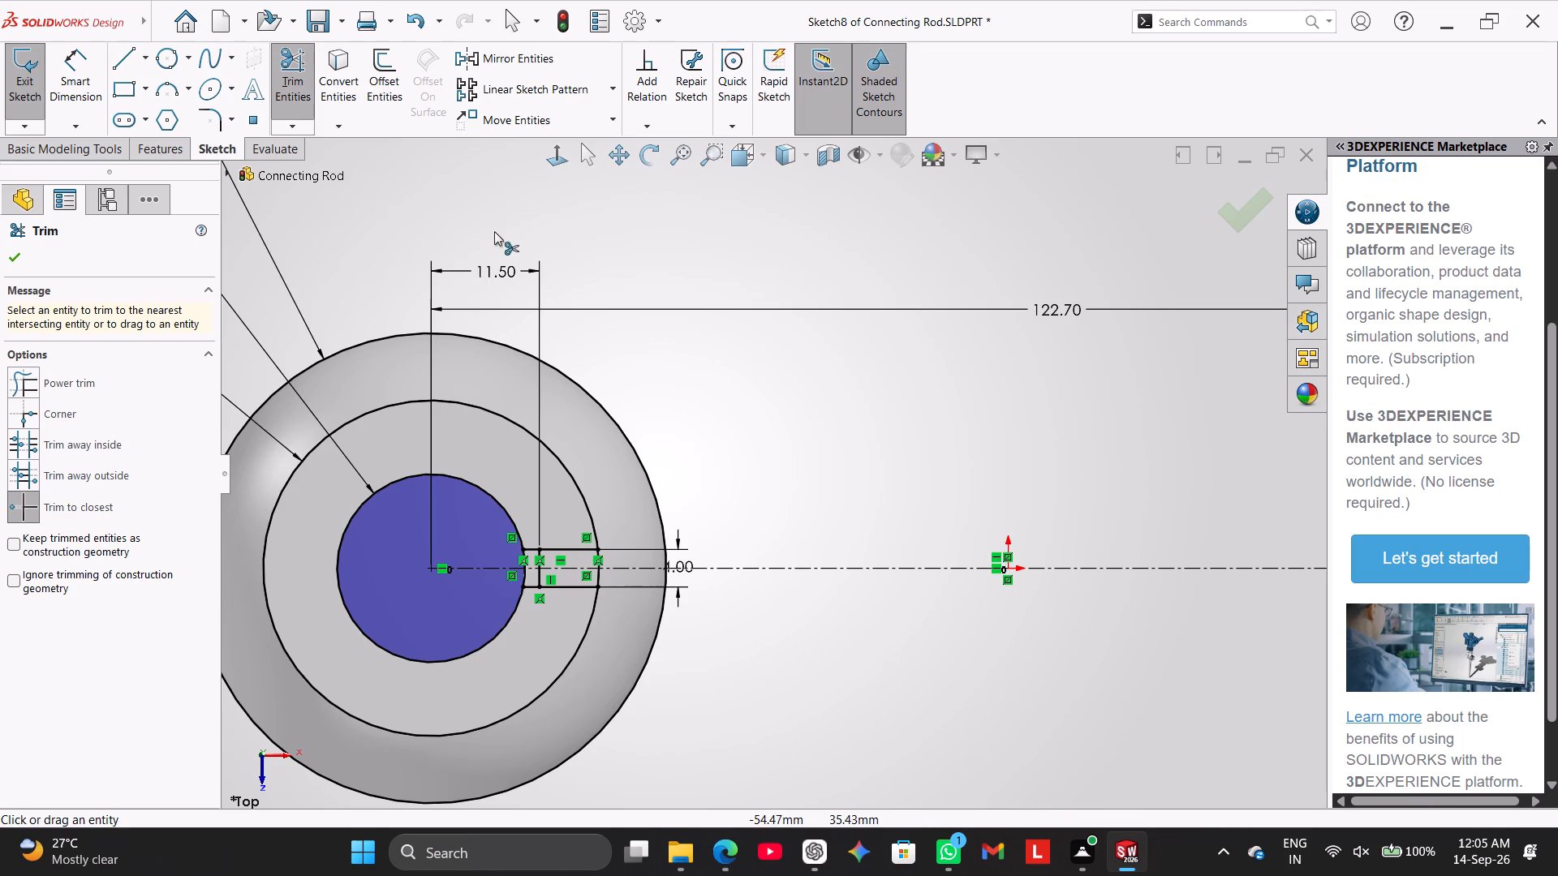
pyautogui.scroll(-5, 620, 786)
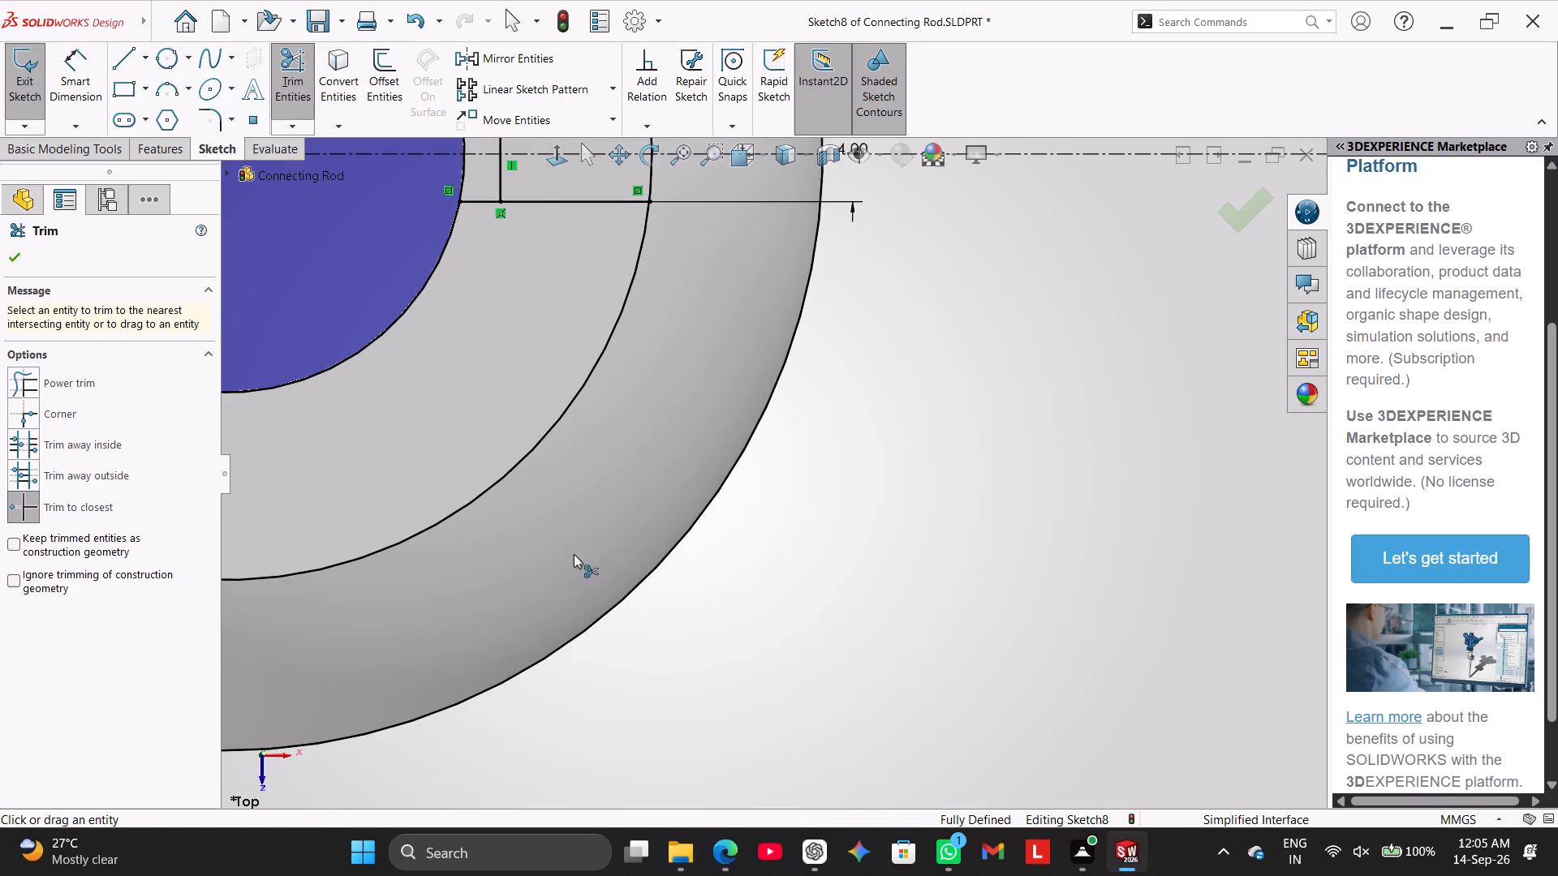
pyautogui.scroll(3, 708, 141)
pyautogui.click(591, 298)
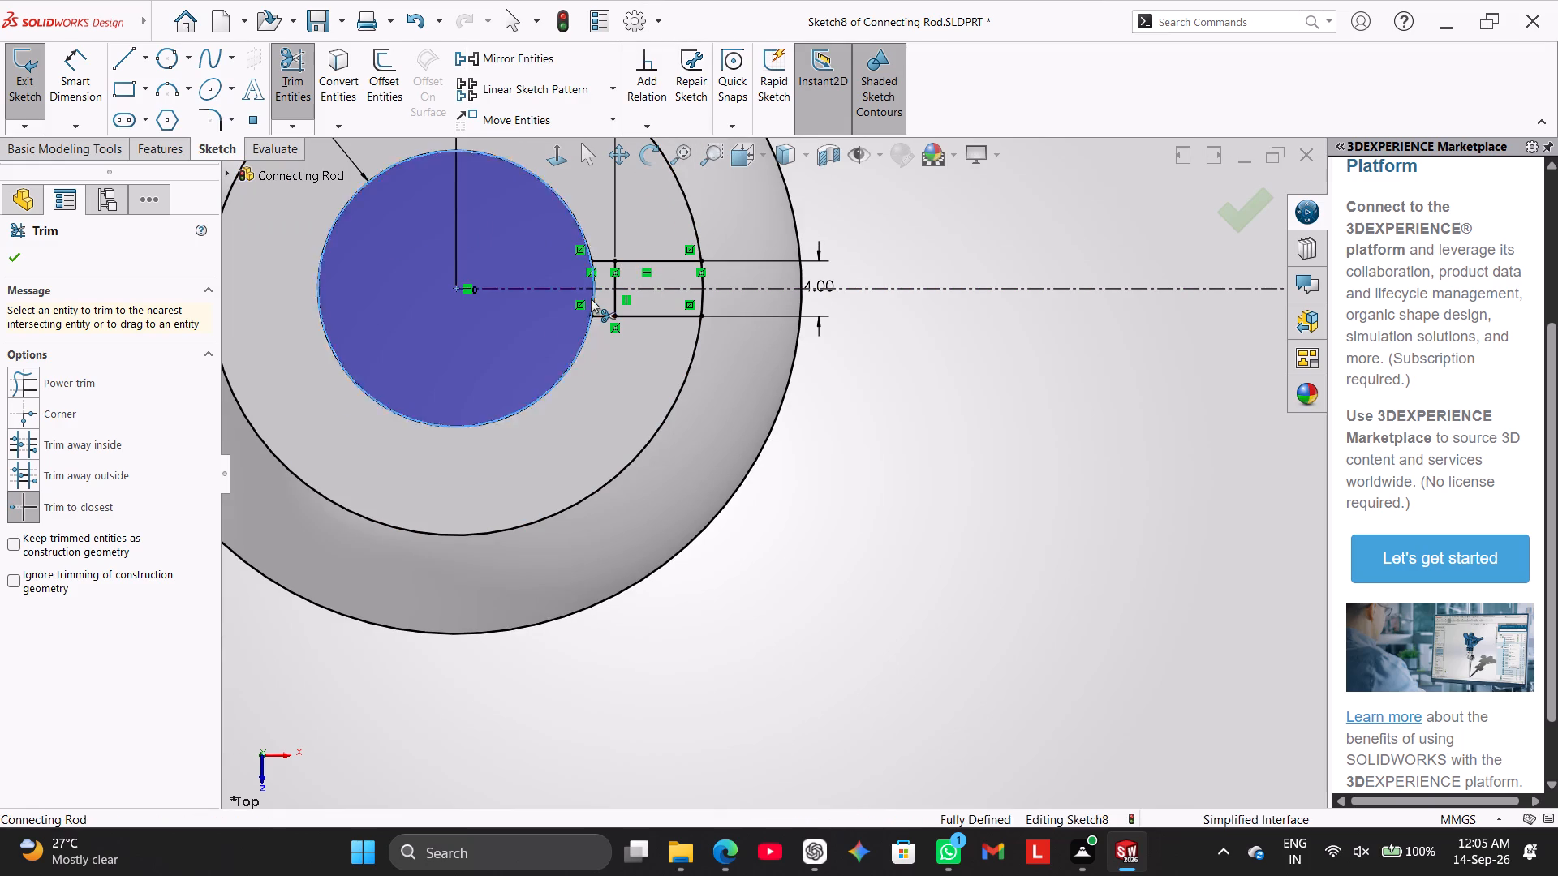
pyautogui.scroll(-3, 608, 277)
pyautogui.click(613, 309)
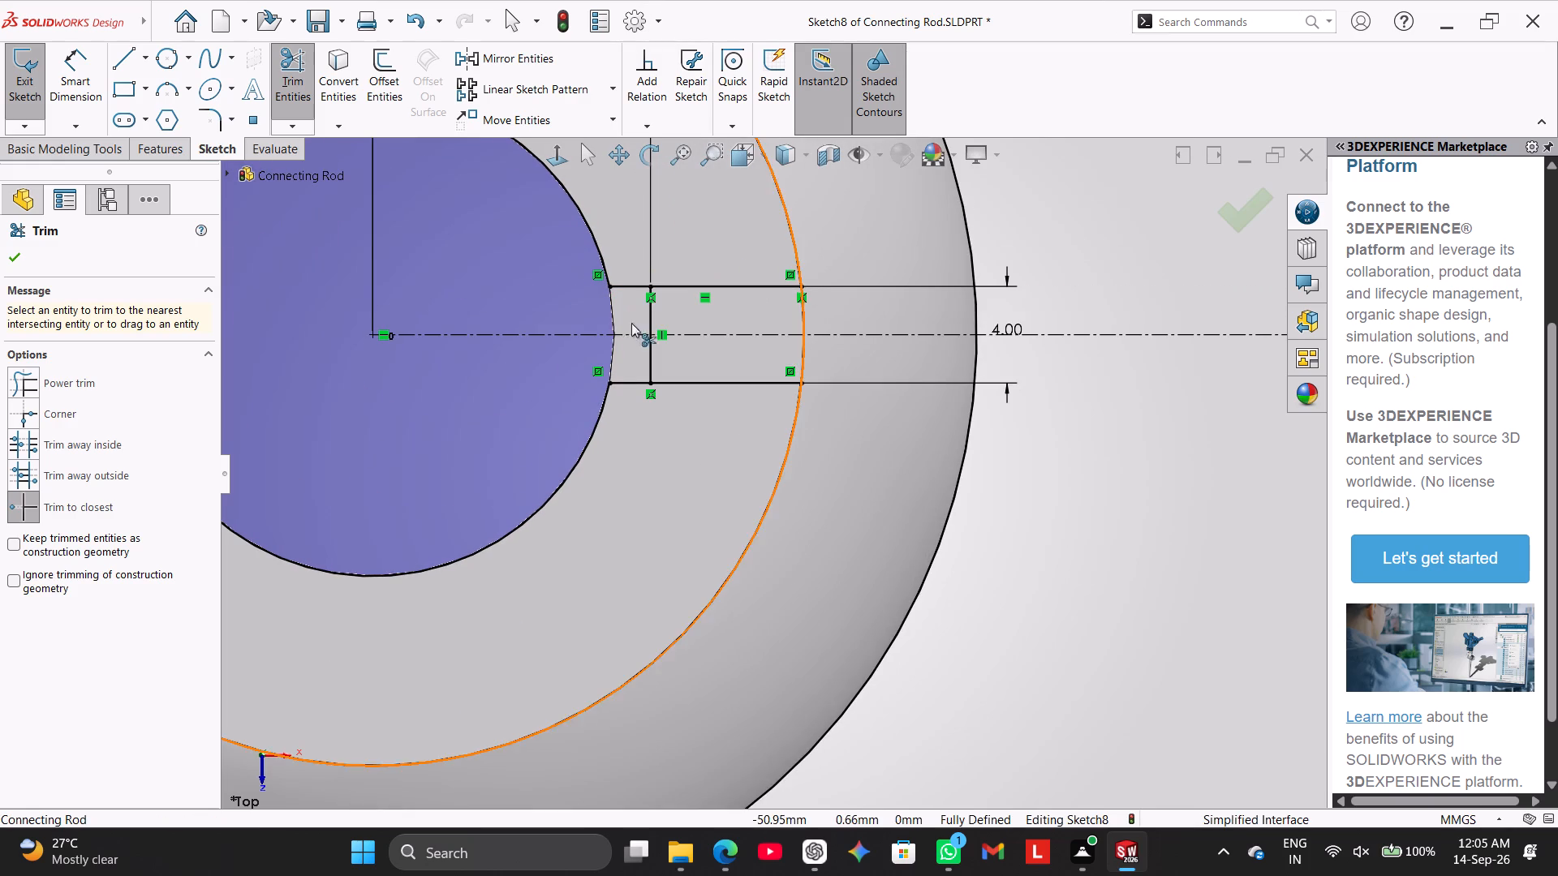
pyautogui.scroll(4, 646, 328)
pyautogui.rightClick(1005, 245)
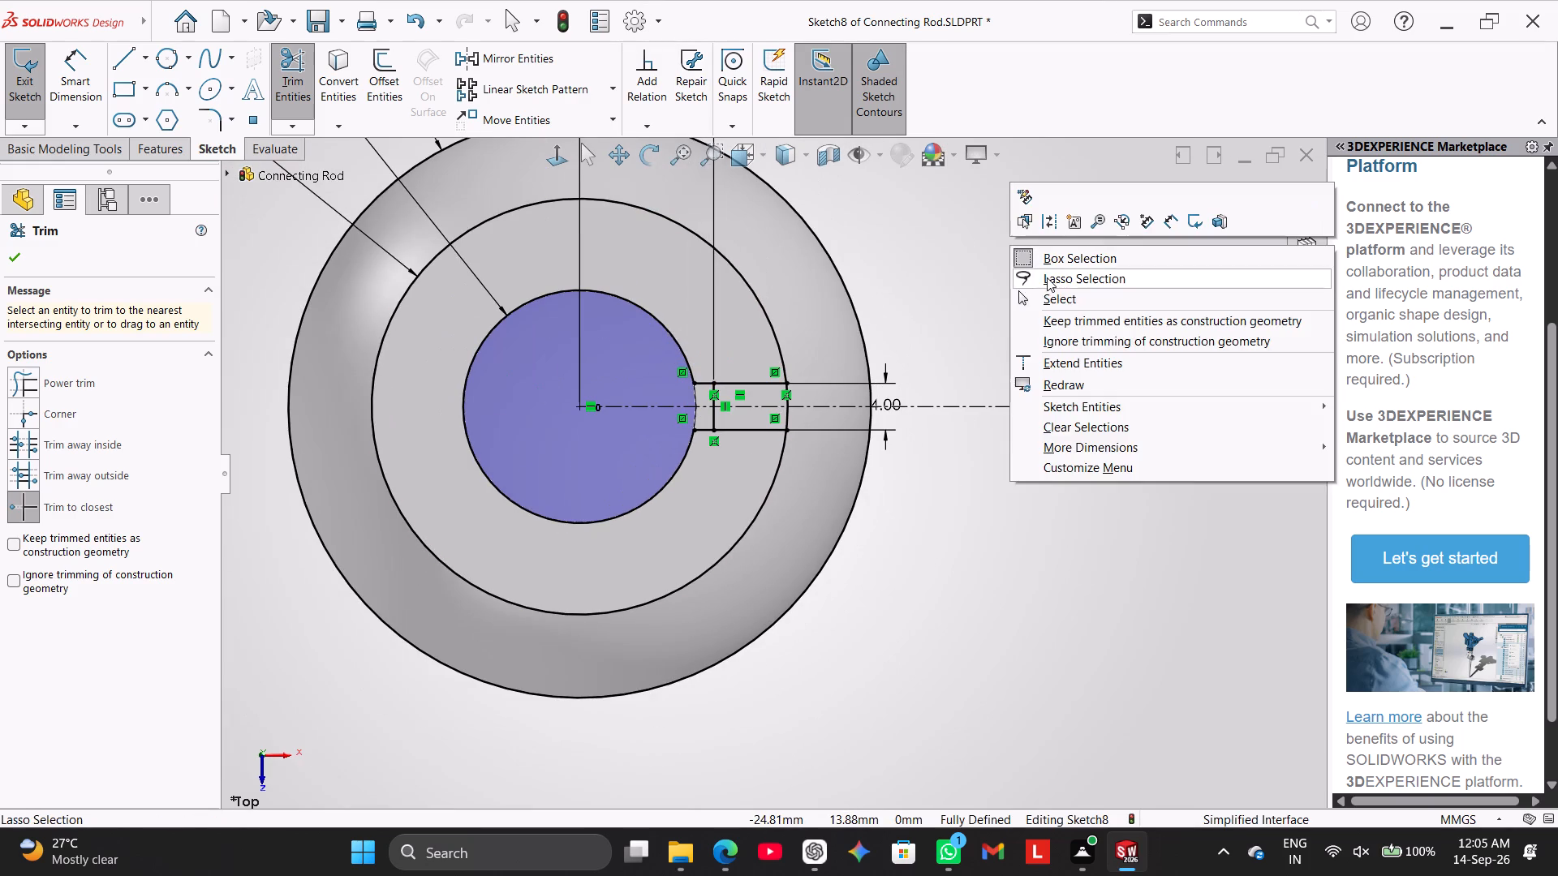
pyautogui.click(1056, 297)
pyautogui.scroll(2, 1018, 297)
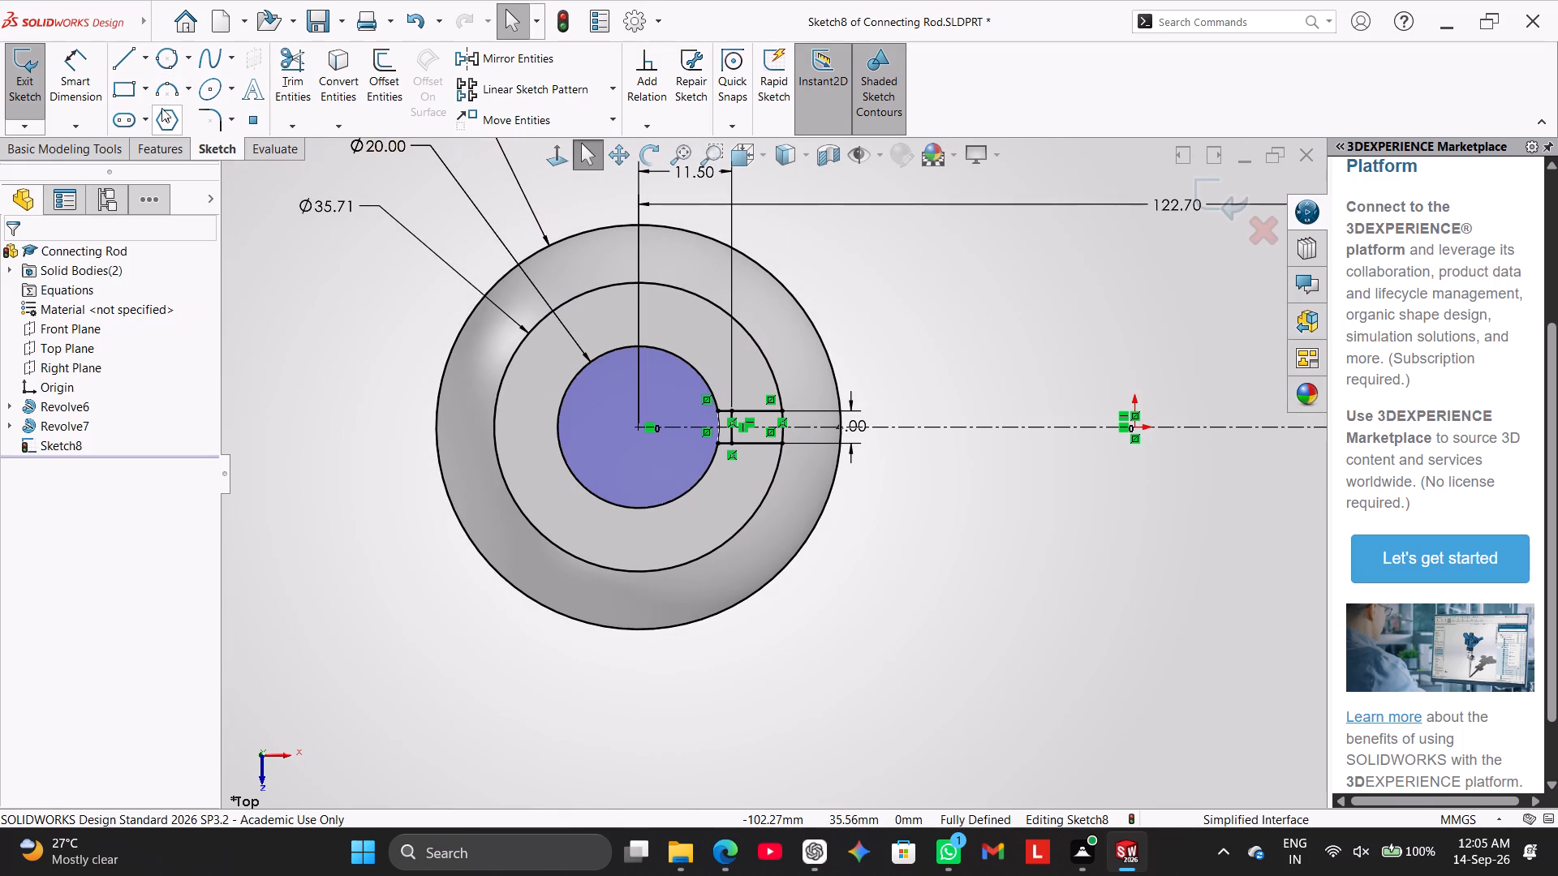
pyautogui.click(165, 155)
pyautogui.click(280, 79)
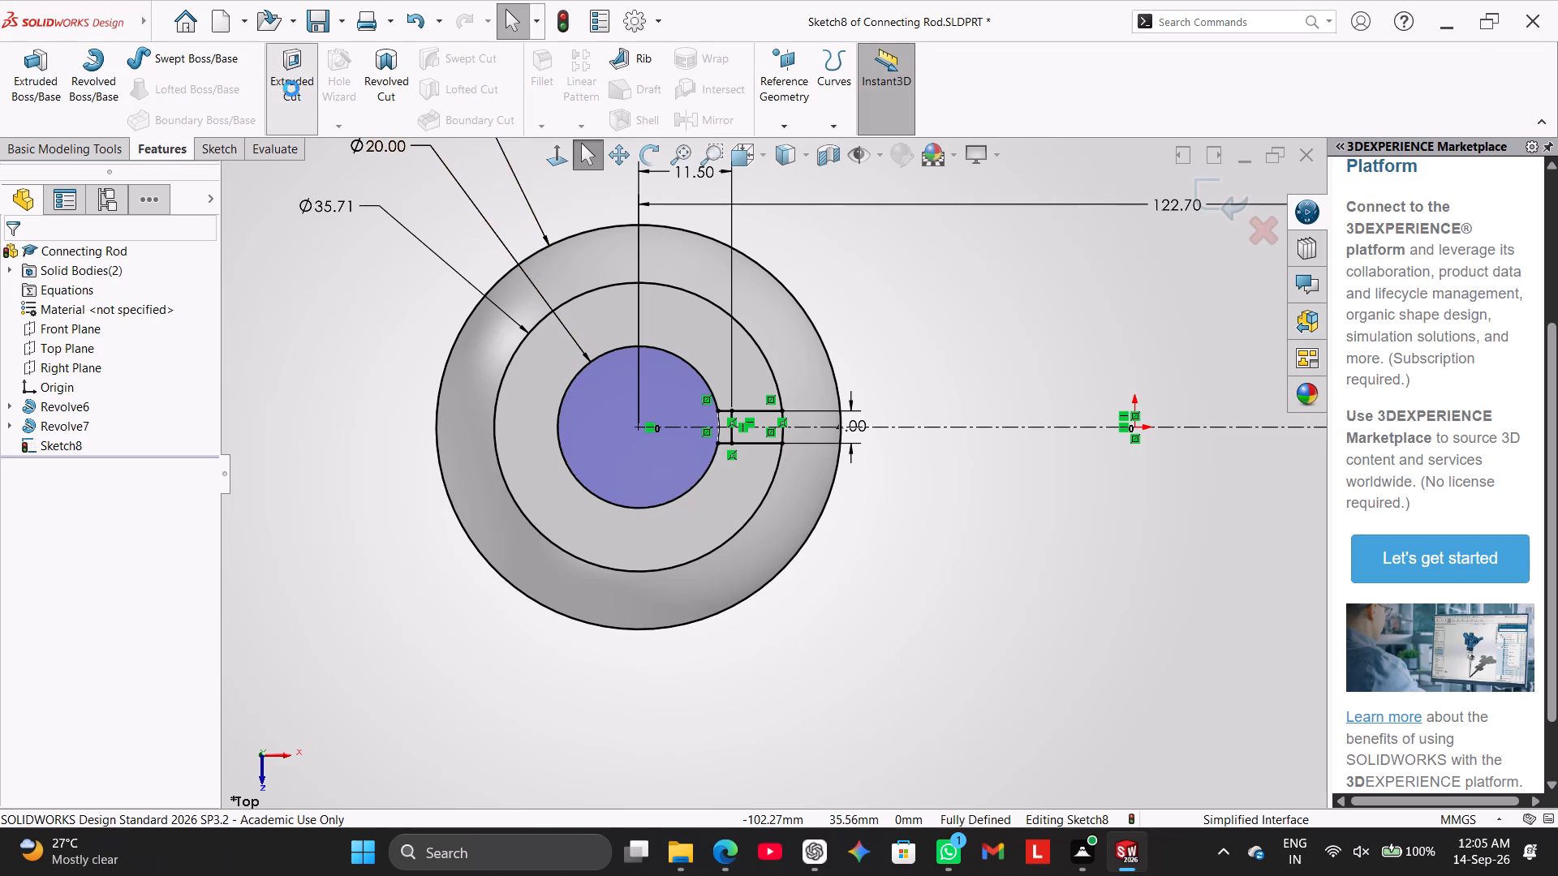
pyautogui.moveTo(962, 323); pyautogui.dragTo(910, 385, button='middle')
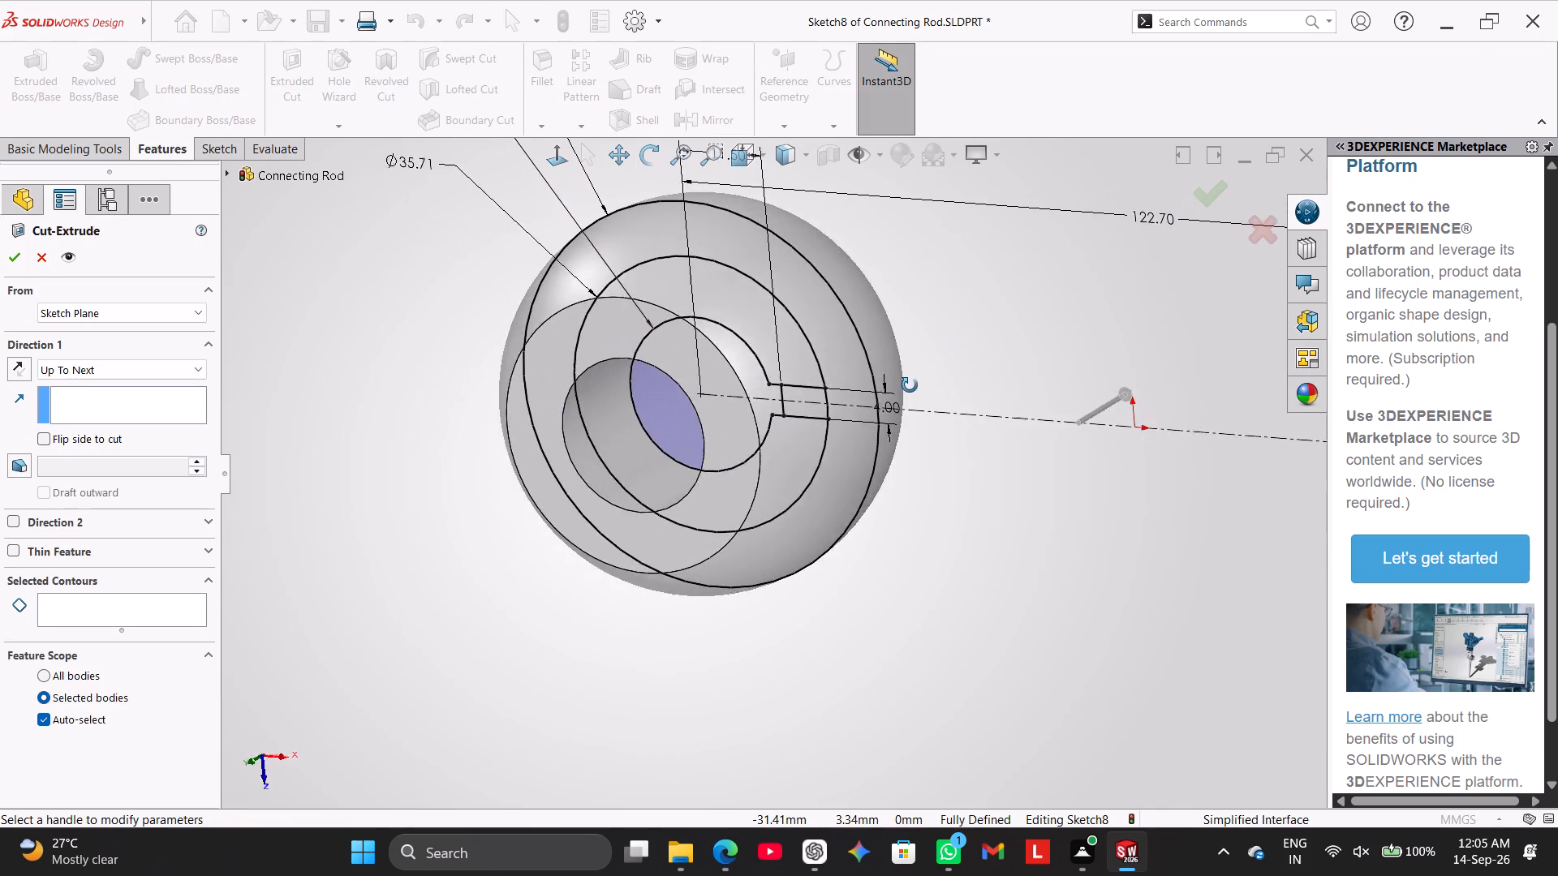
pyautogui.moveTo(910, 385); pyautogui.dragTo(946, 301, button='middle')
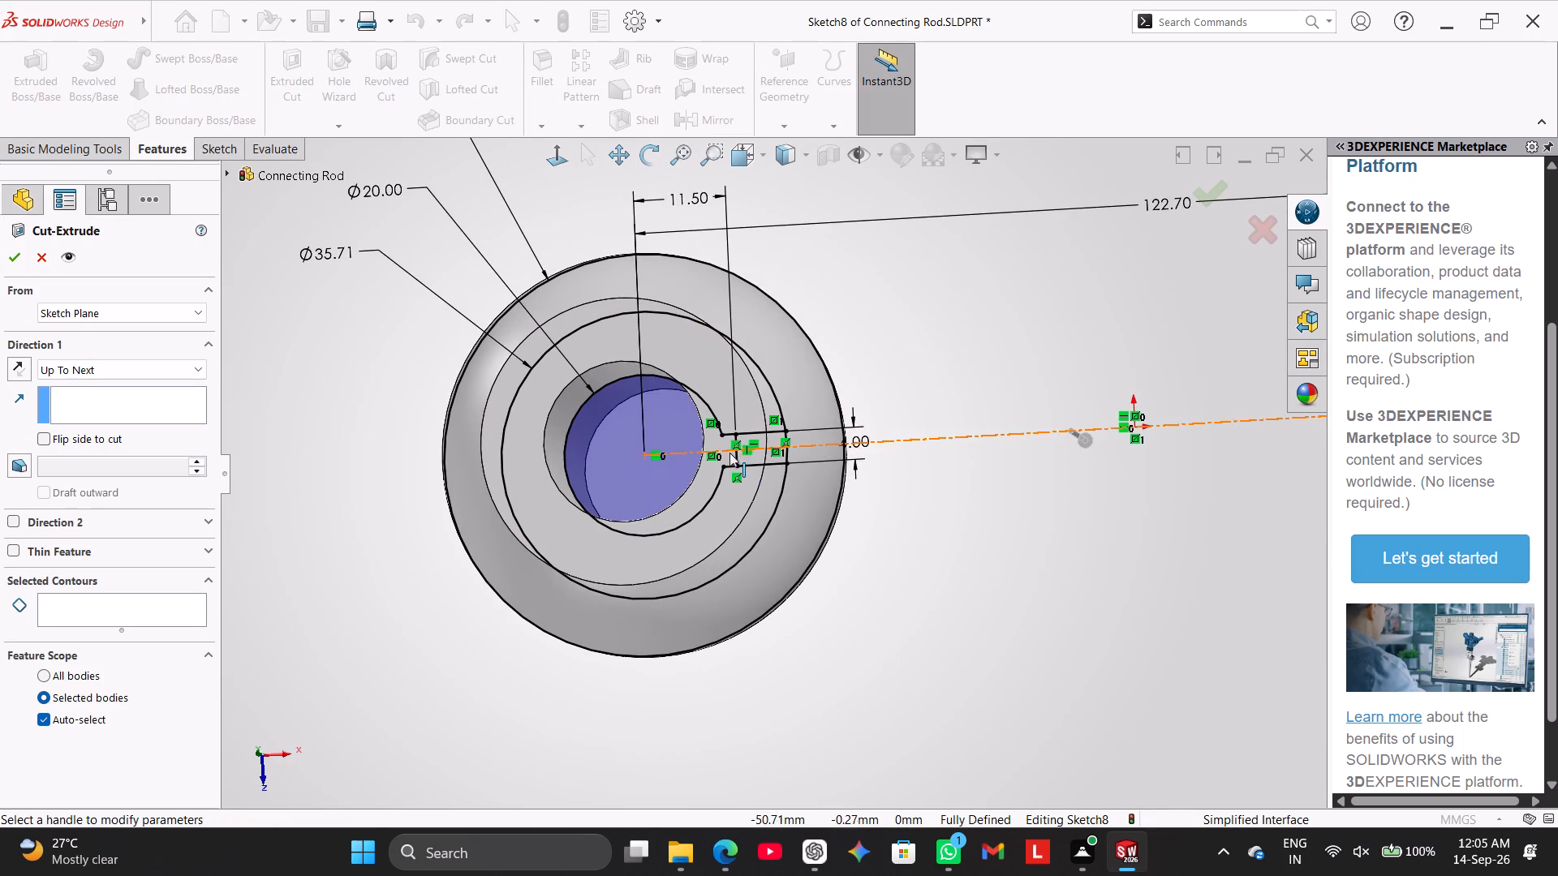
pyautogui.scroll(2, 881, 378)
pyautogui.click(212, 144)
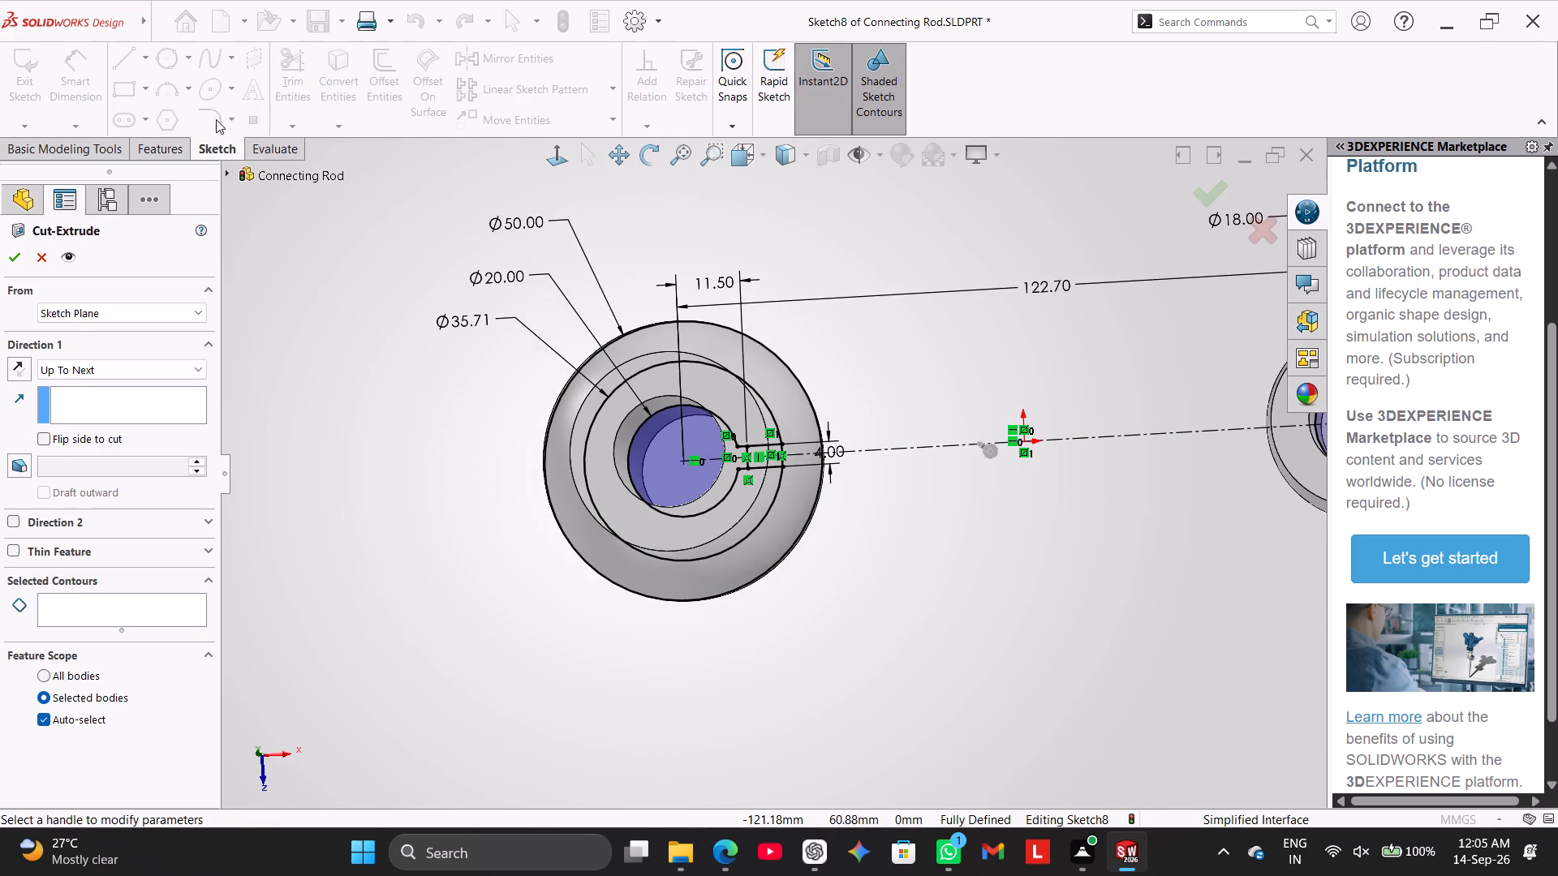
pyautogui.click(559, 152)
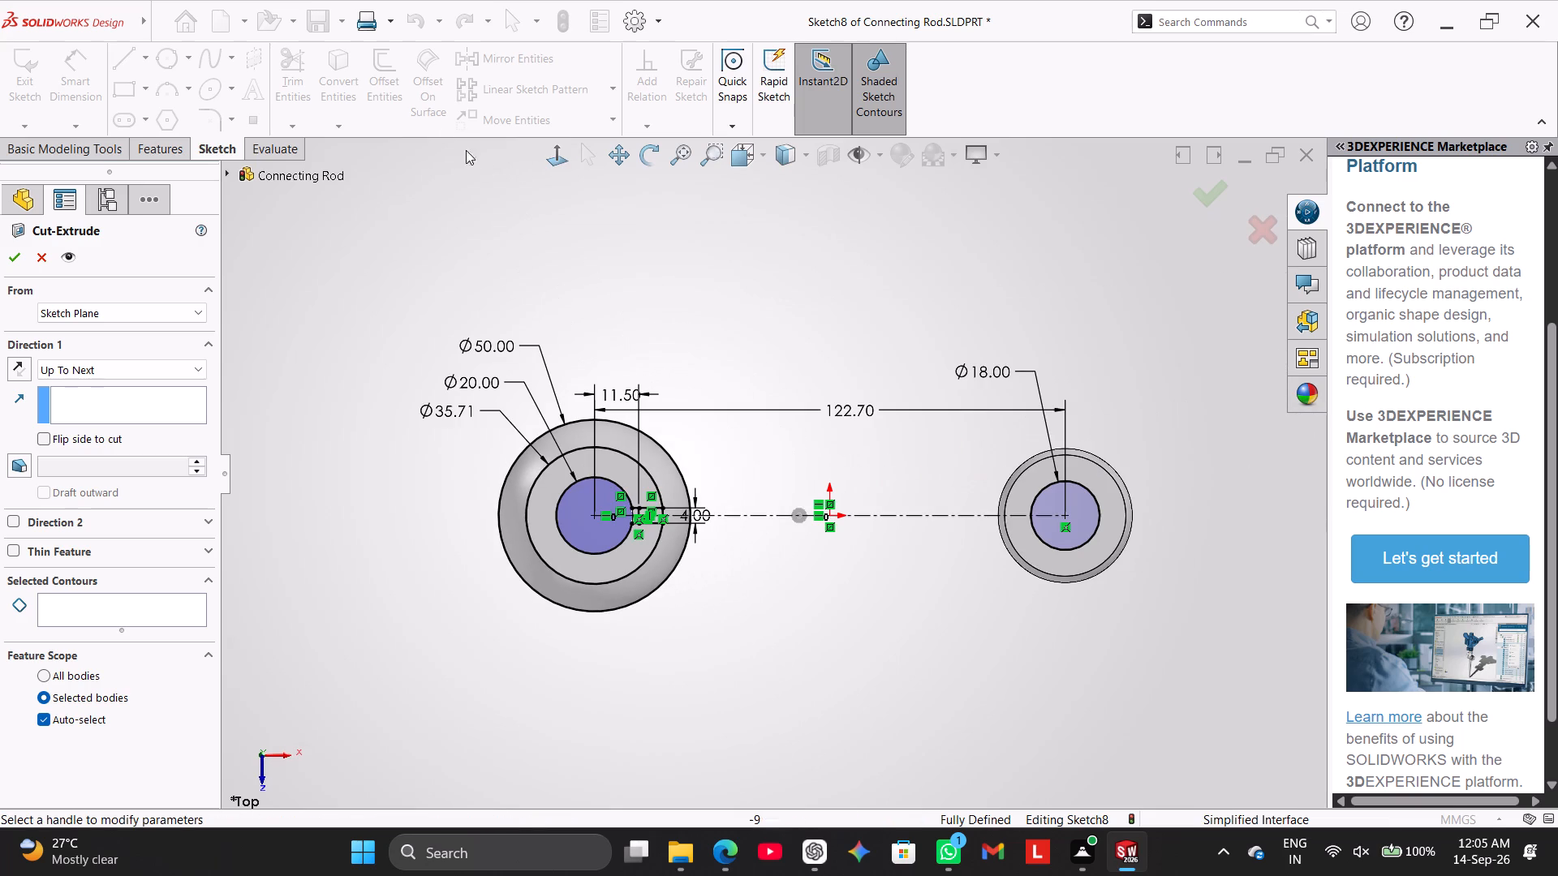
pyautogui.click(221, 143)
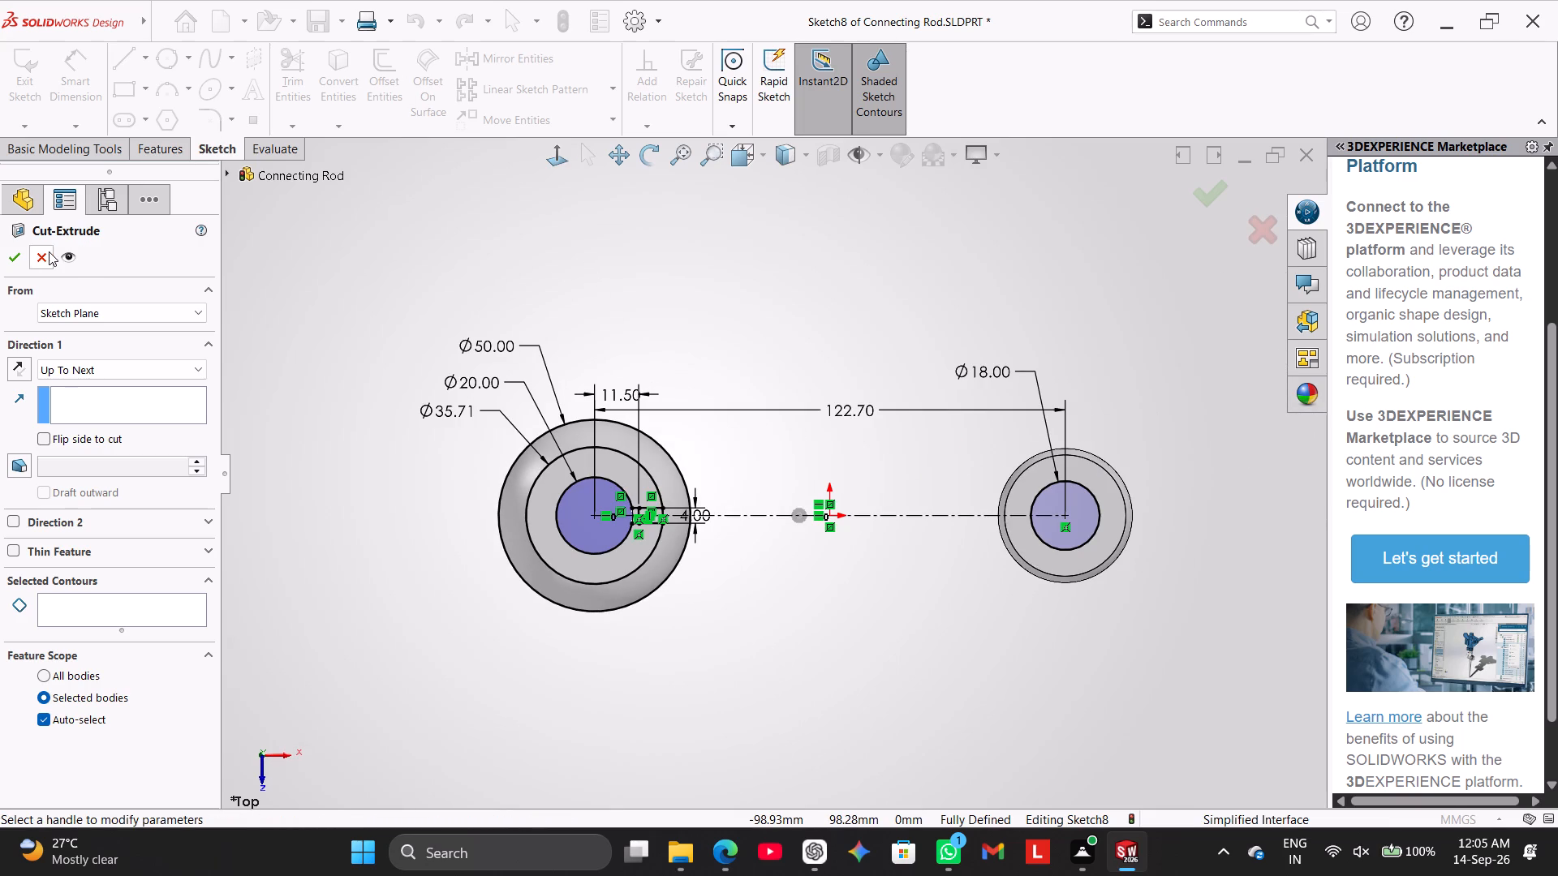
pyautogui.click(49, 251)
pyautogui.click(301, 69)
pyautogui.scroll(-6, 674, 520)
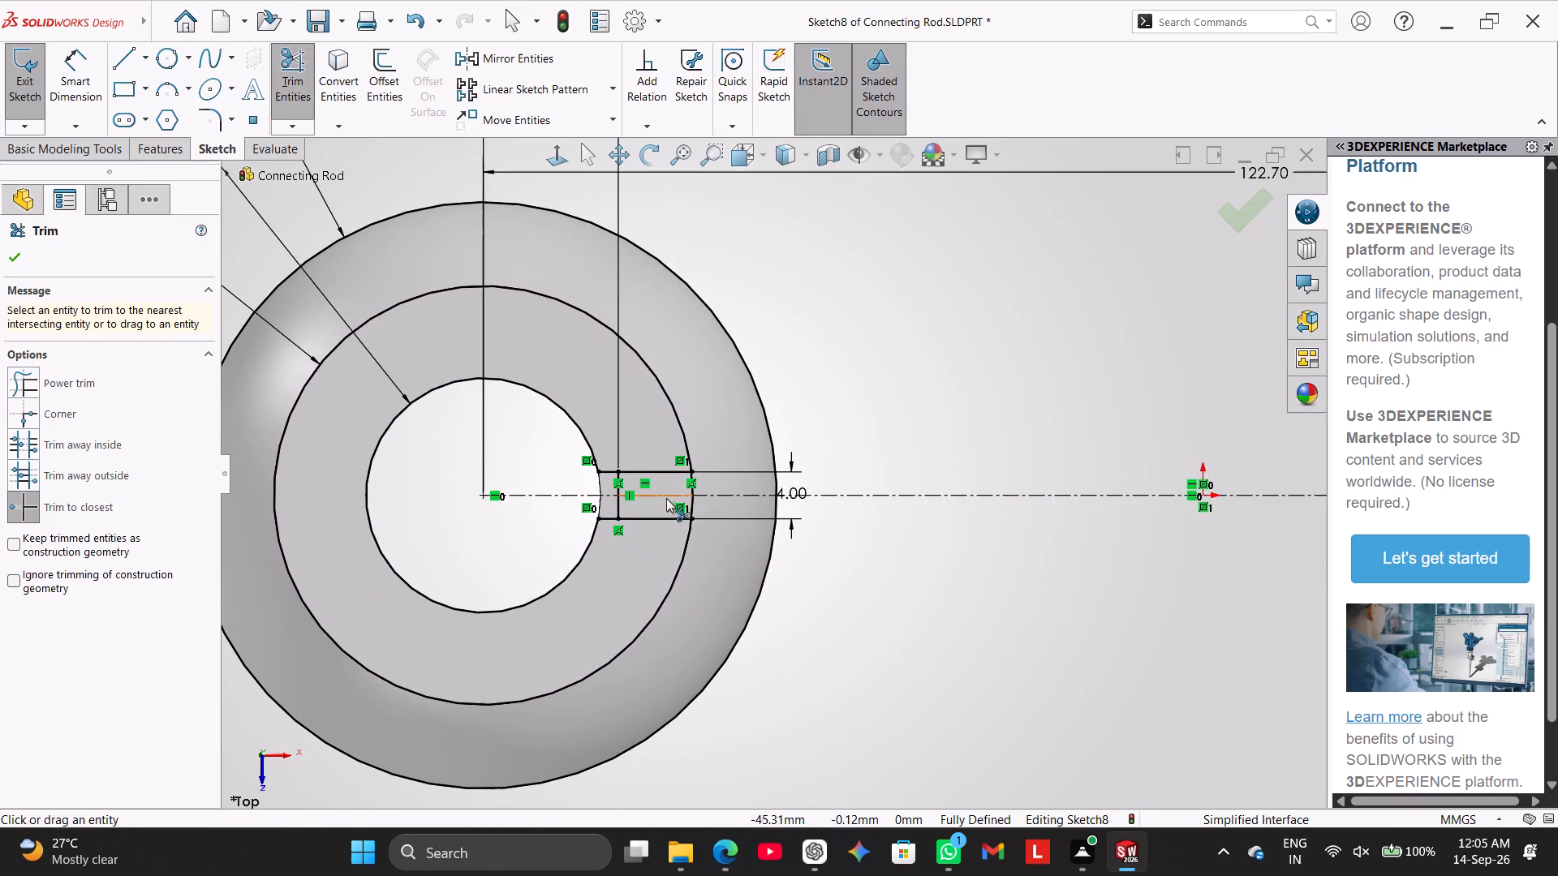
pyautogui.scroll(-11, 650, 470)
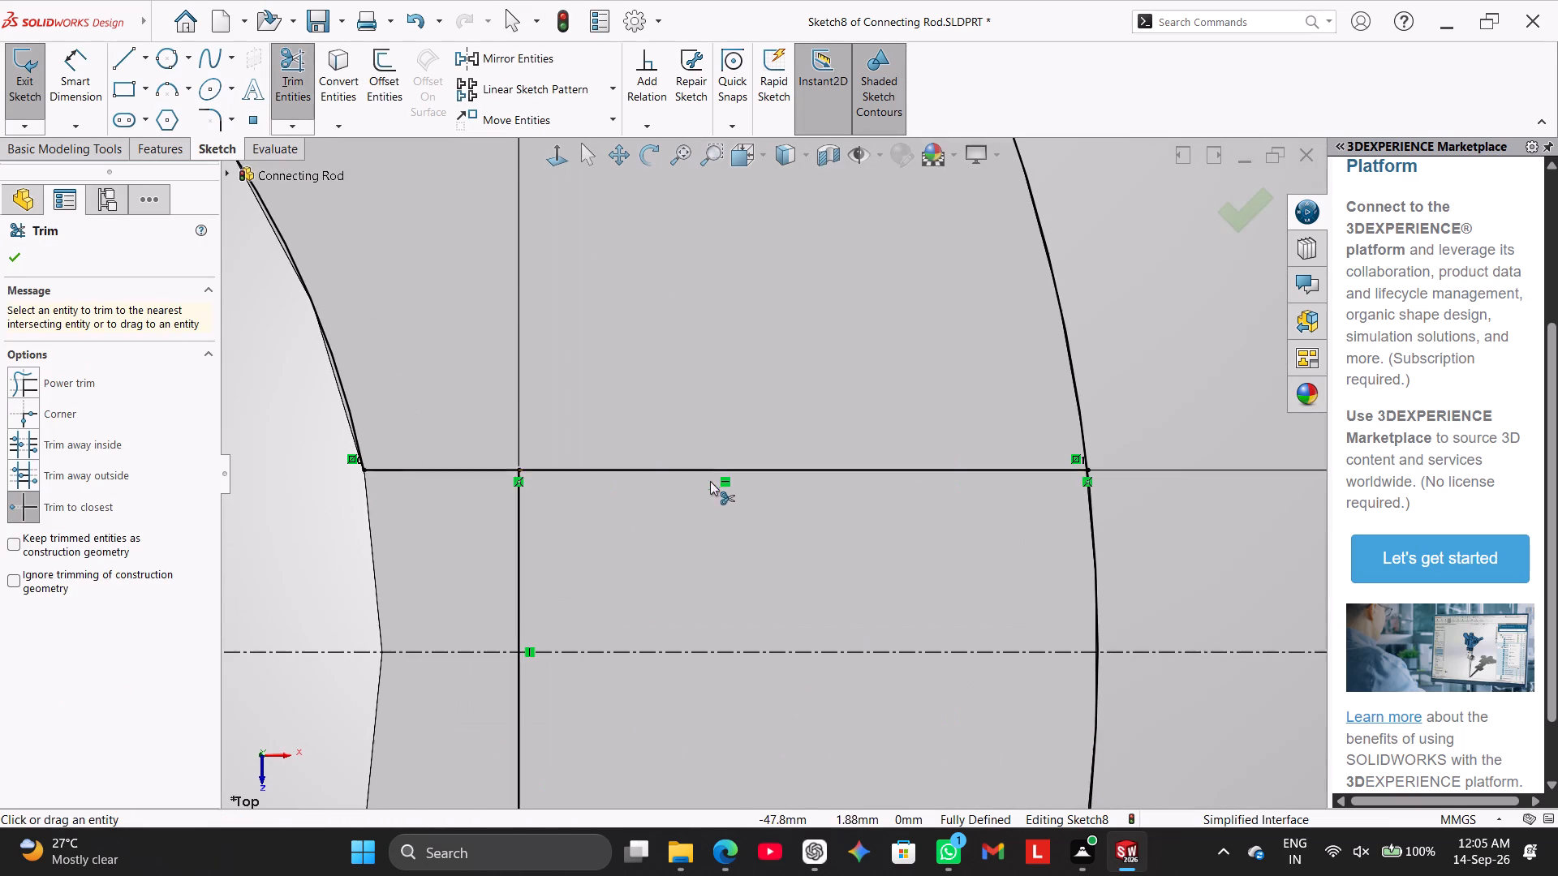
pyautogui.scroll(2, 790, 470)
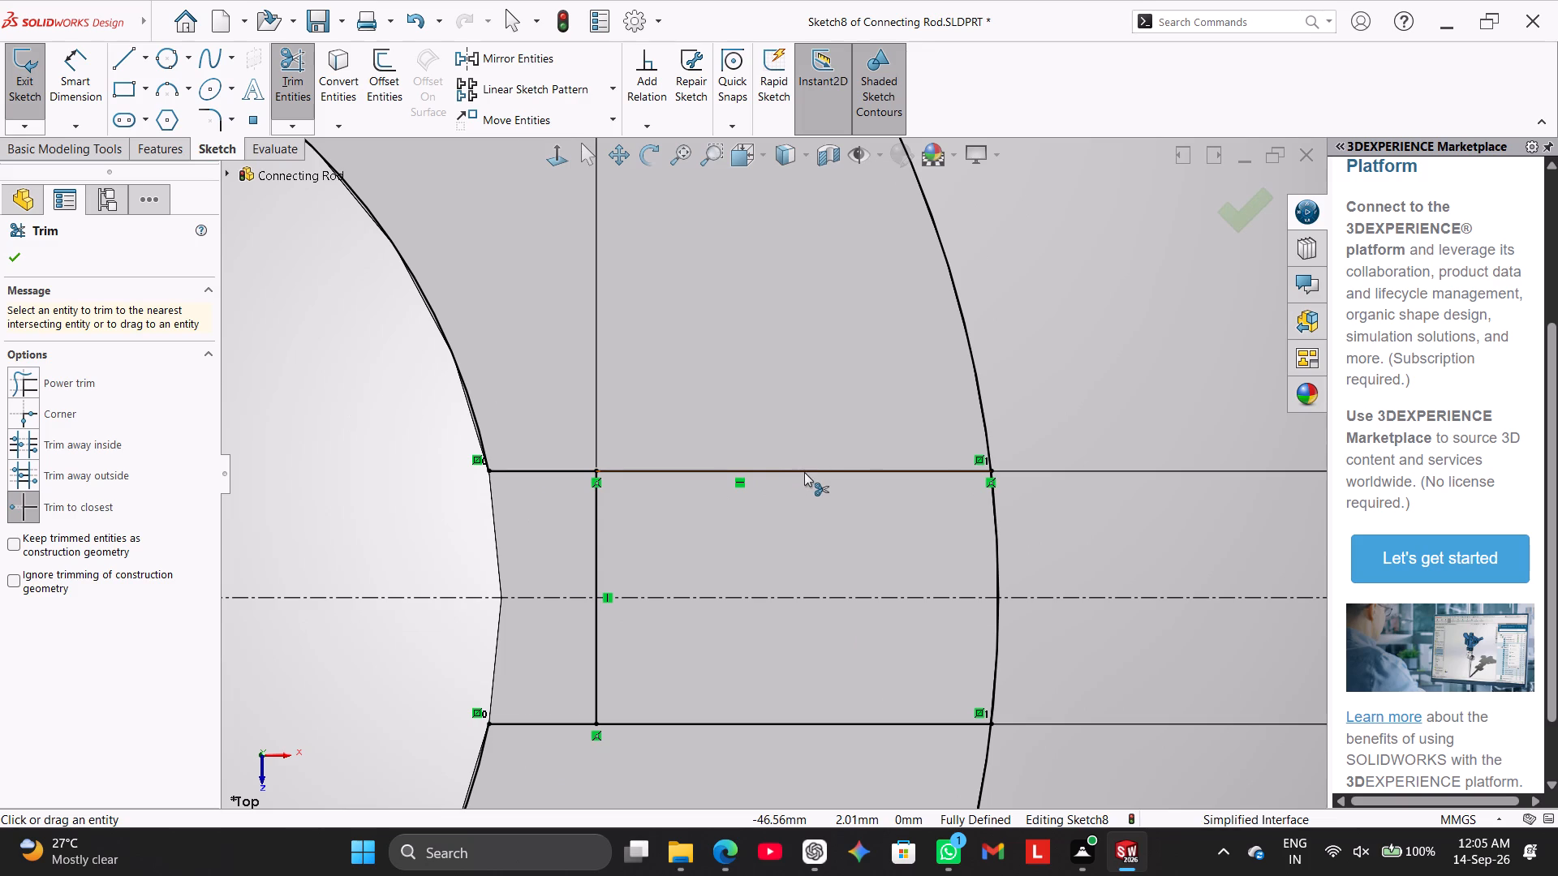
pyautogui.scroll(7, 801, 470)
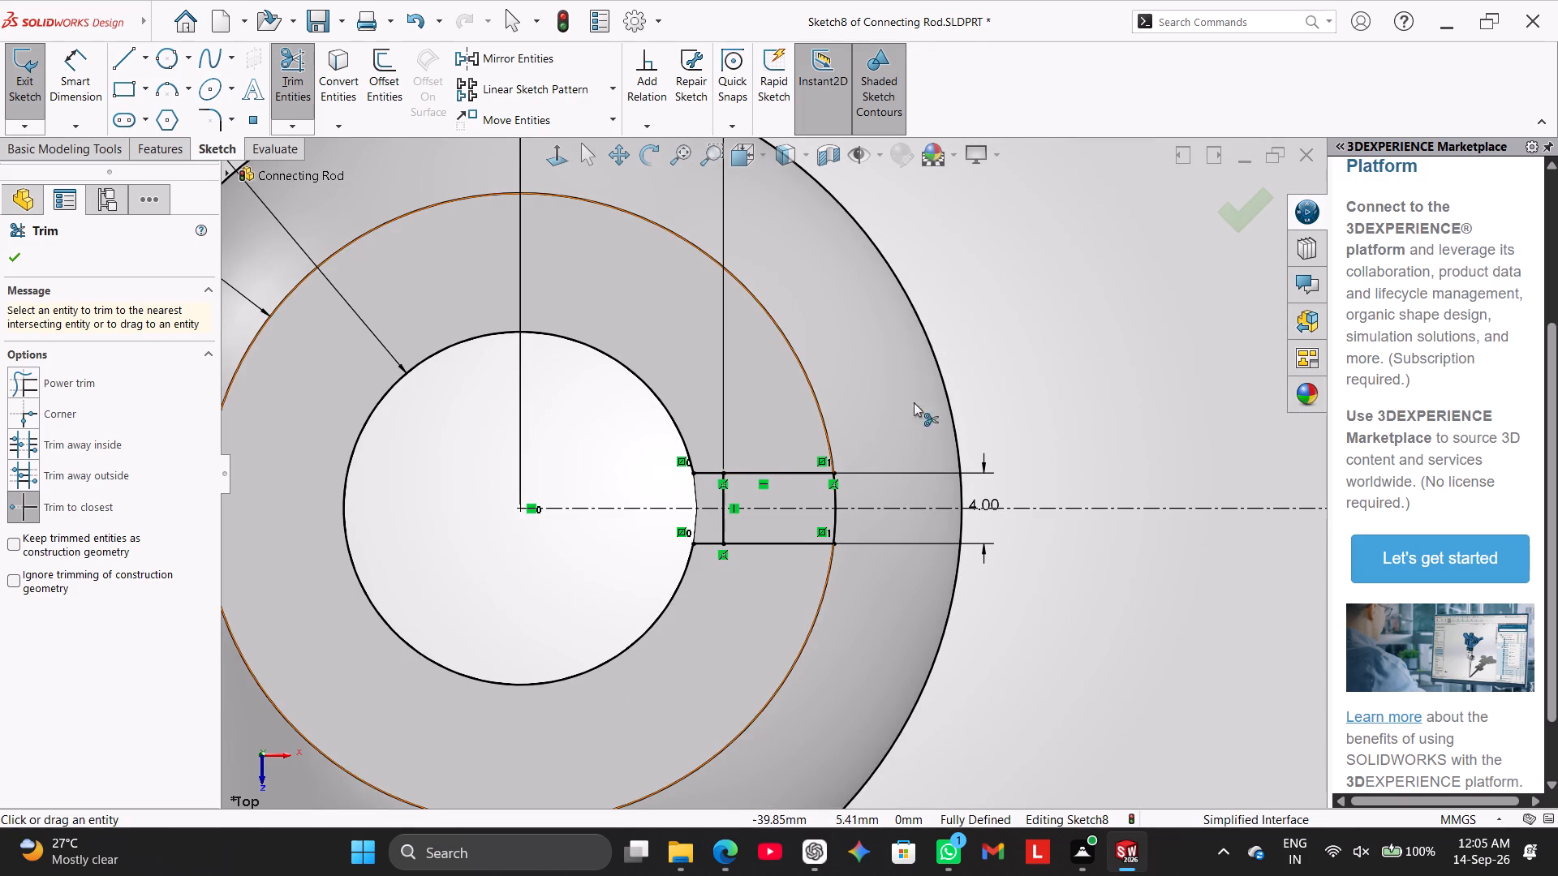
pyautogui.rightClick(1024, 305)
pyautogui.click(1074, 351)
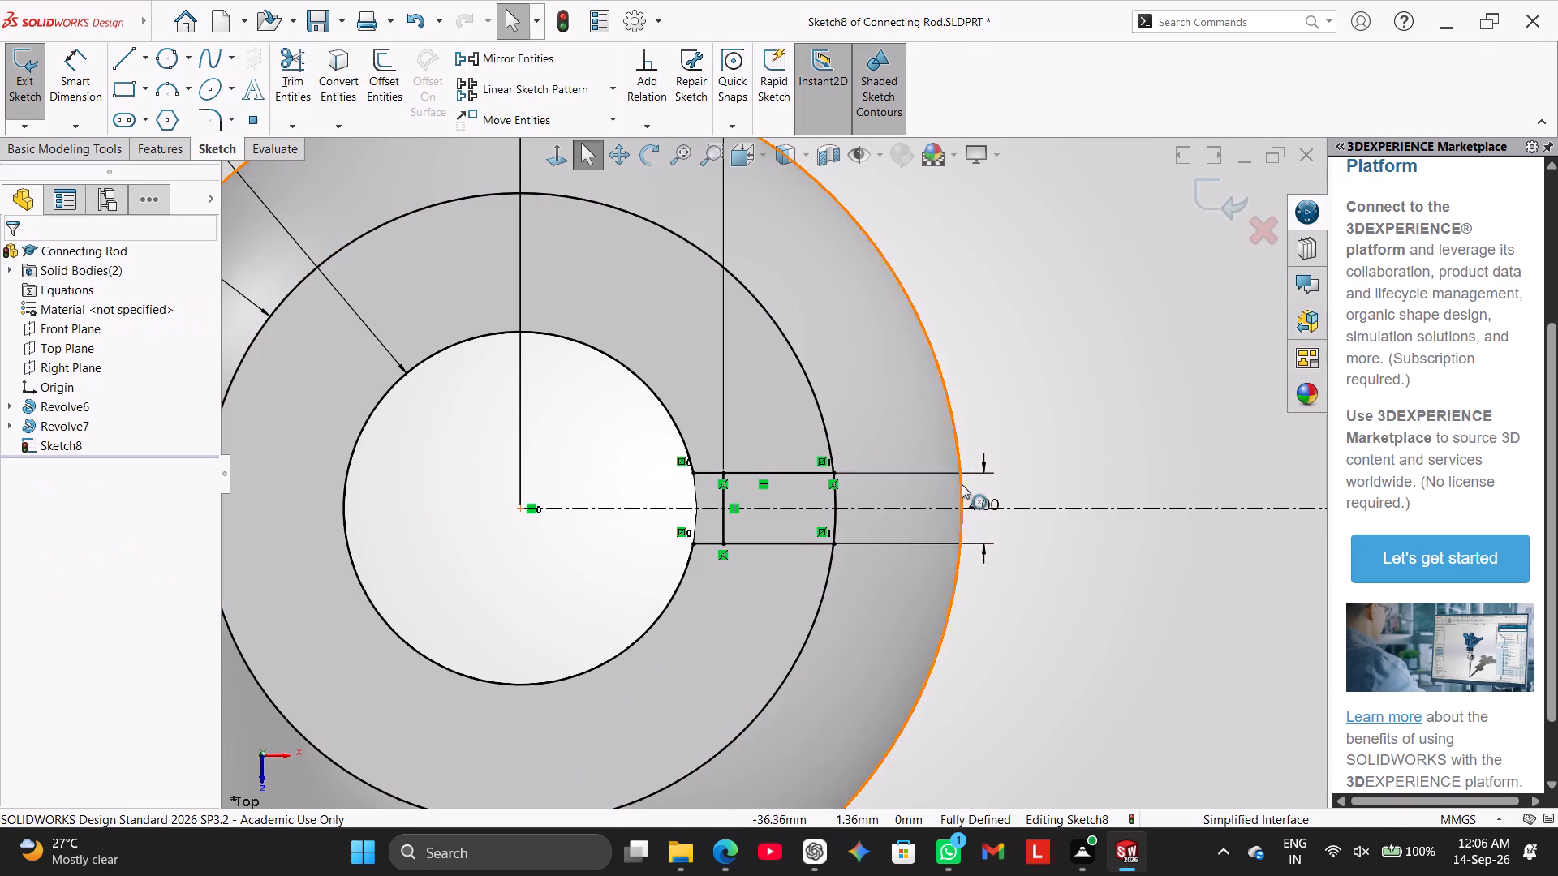
# Trim both horizontal slot lines back to the short vertical line, removing the portions reaching the 35.71 mm circle.
pyautogui.moveTo(975, 503); pyautogui.dragTo(606, 483)
pyautogui.click(282, 77)
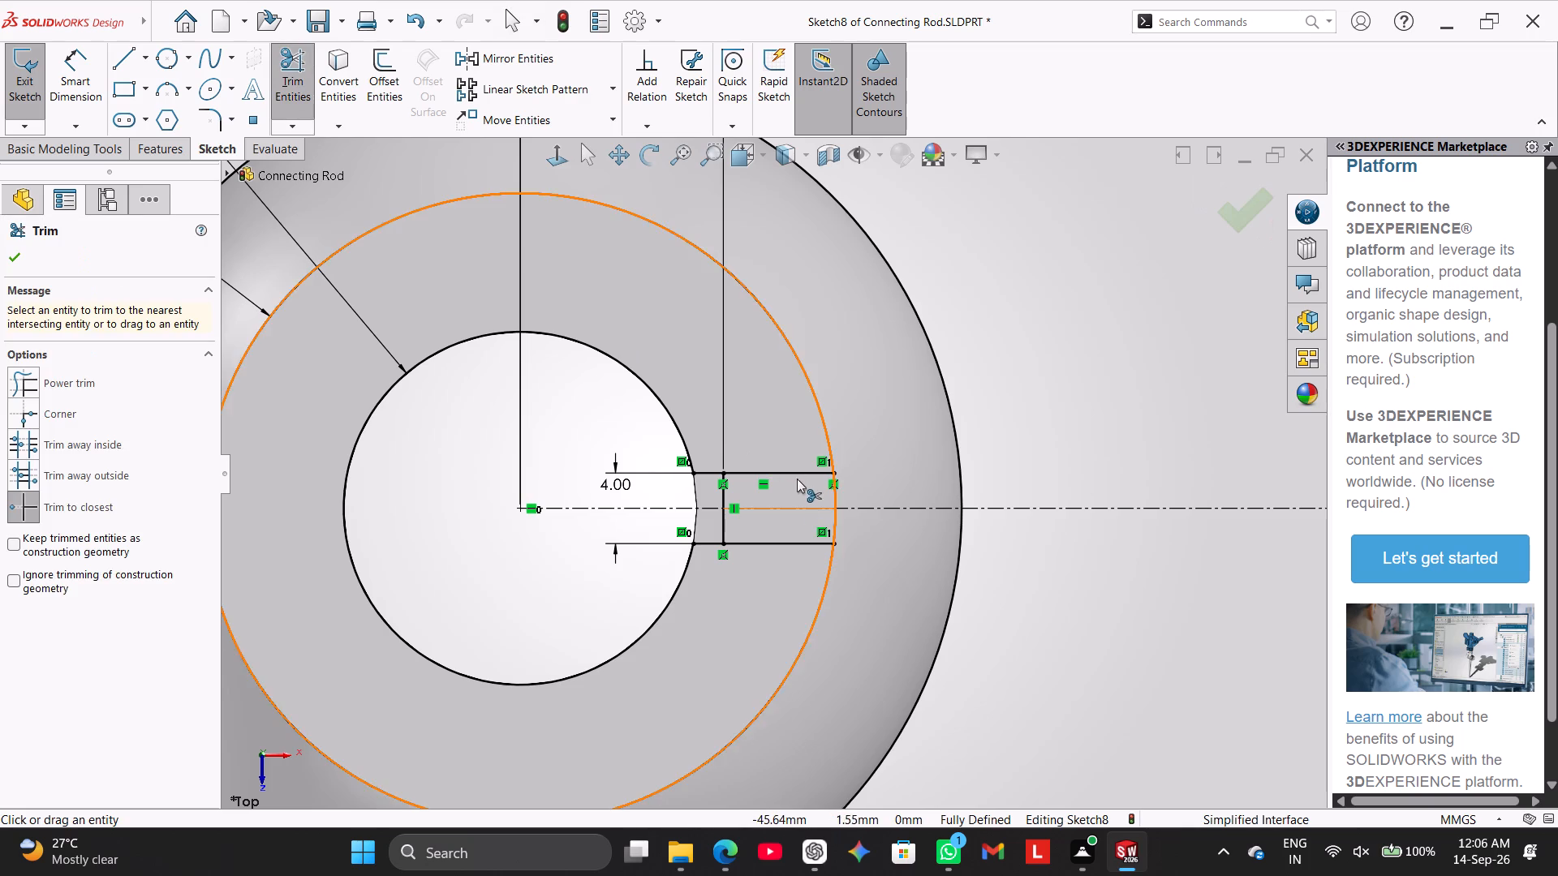
pyautogui.click(797, 470)
pyautogui.click(782, 544)
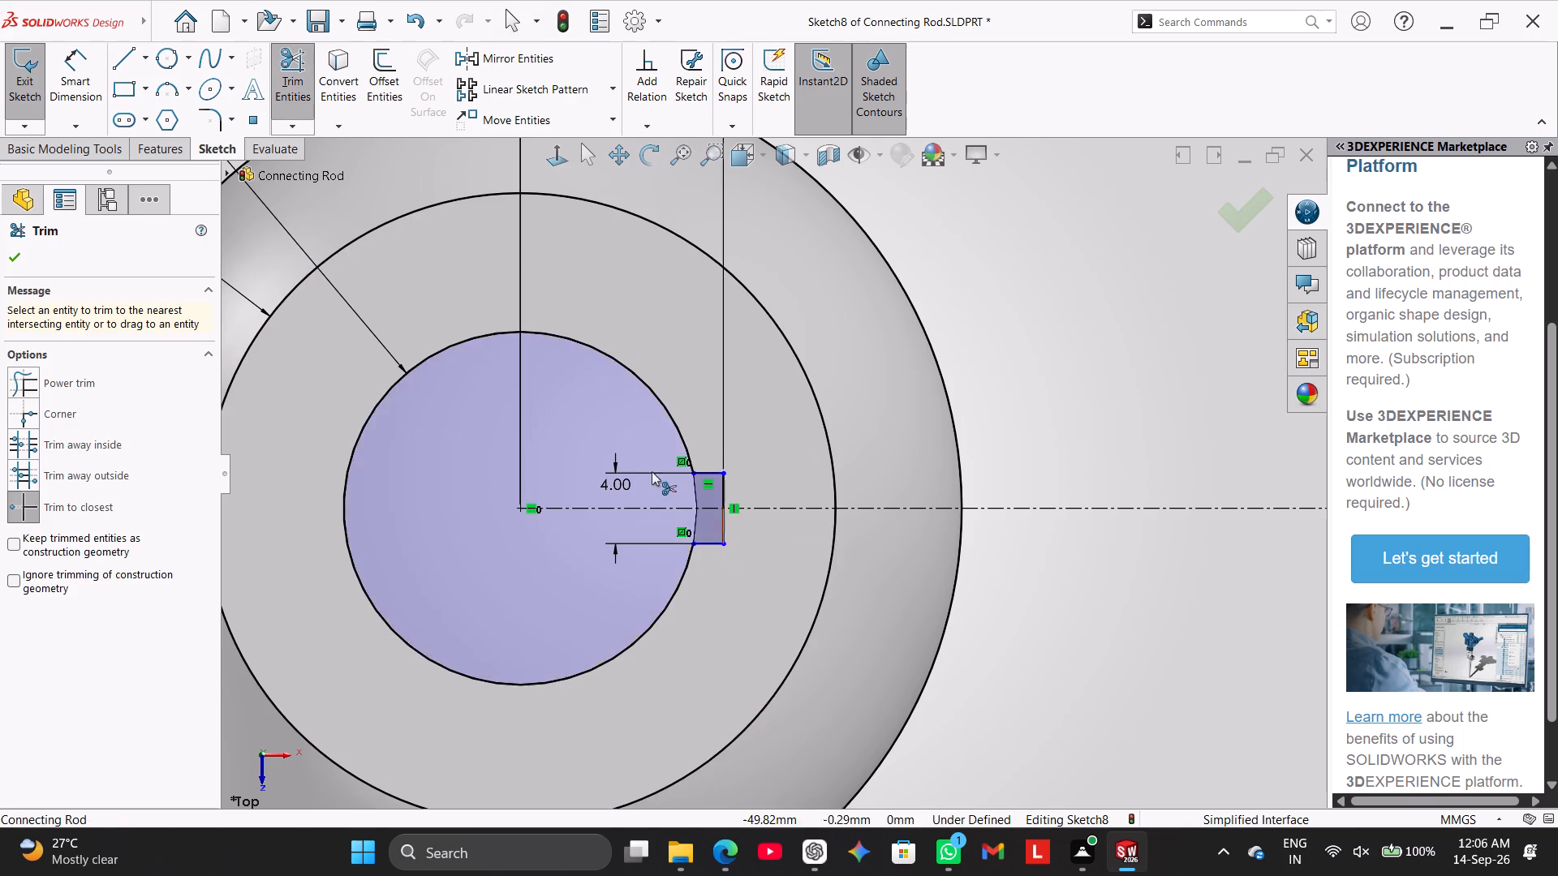
# Move the slot's 4 mm width dimension outside the big end's outer circle.
pyautogui.moveTo(615, 479); pyautogui.dragTo(911, 486)
pyautogui.rightClick(932, 425)
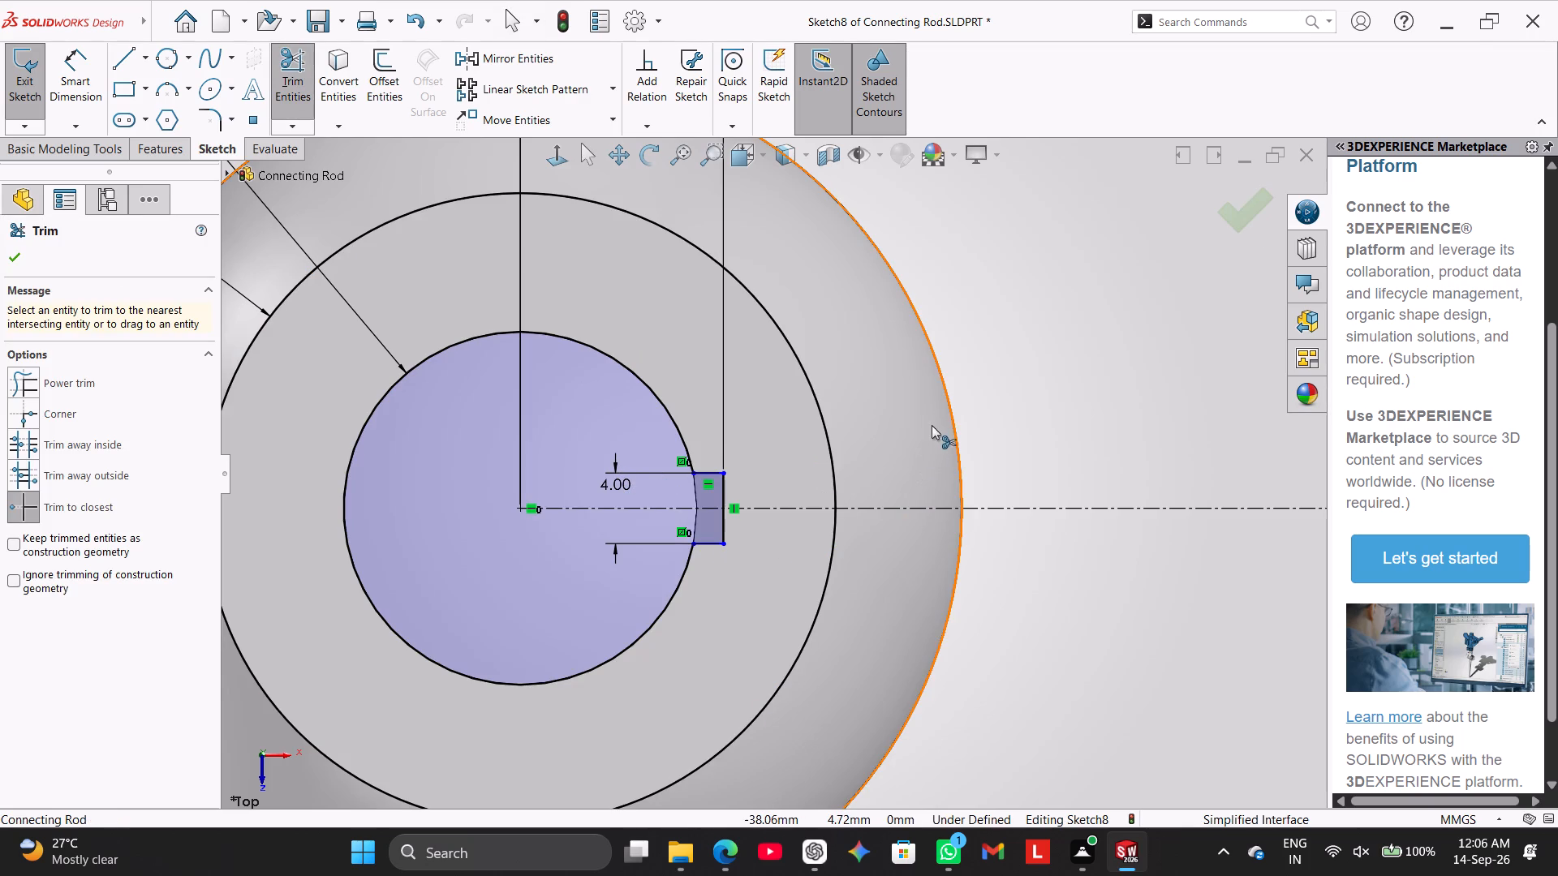
pyautogui.click(959, 484)
pyautogui.moveTo(618, 486); pyautogui.dragTo(757, 495)
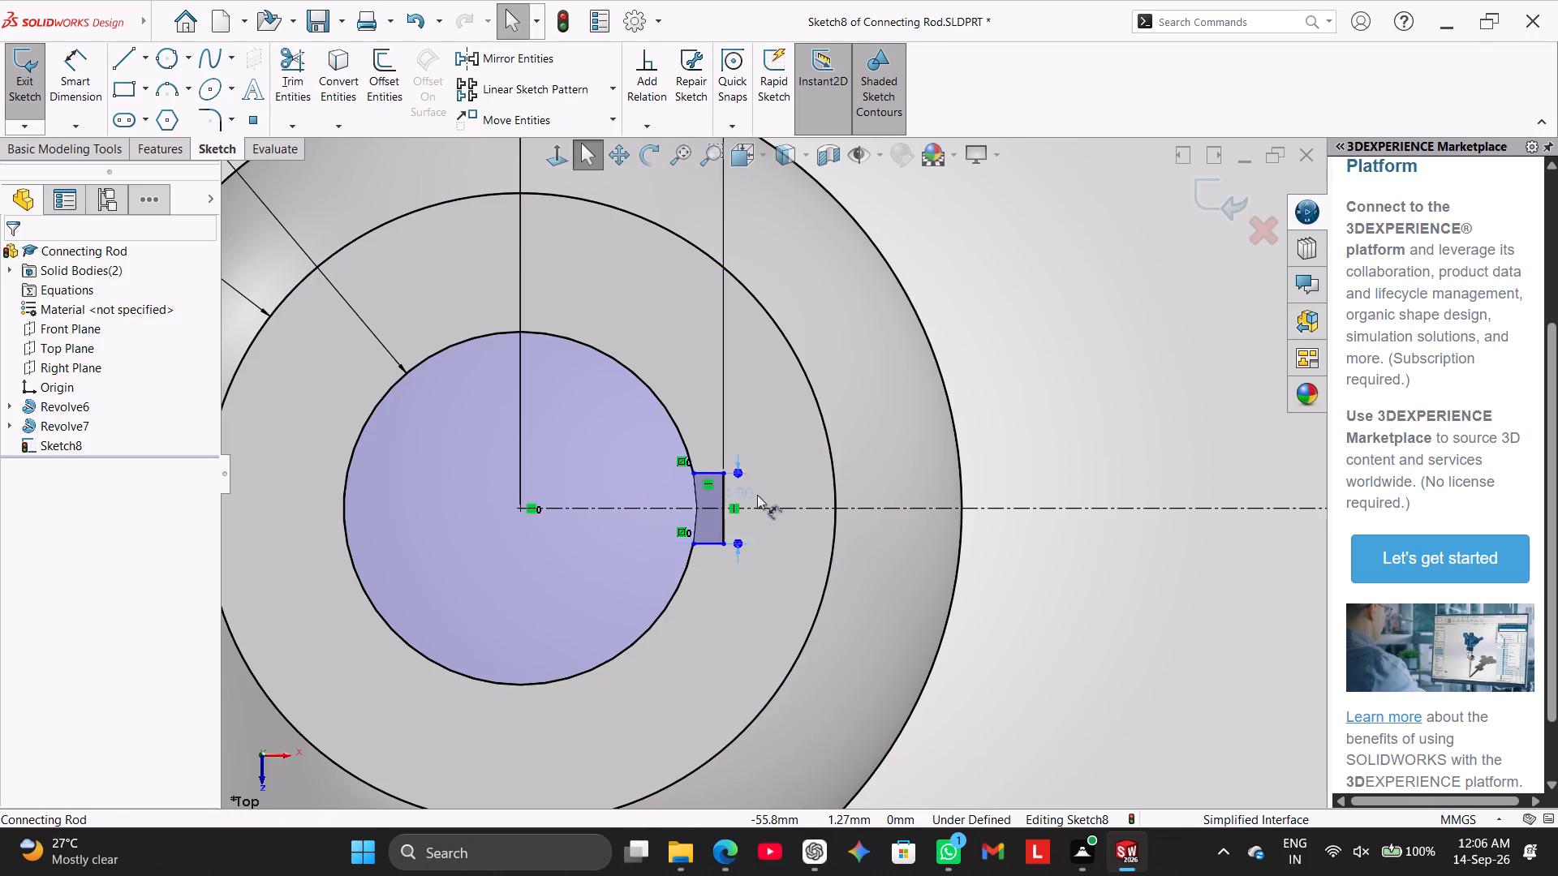
pyautogui.moveTo(757, 495); pyautogui.dragTo(1020, 466)
pyautogui.rightClick(996, 302)
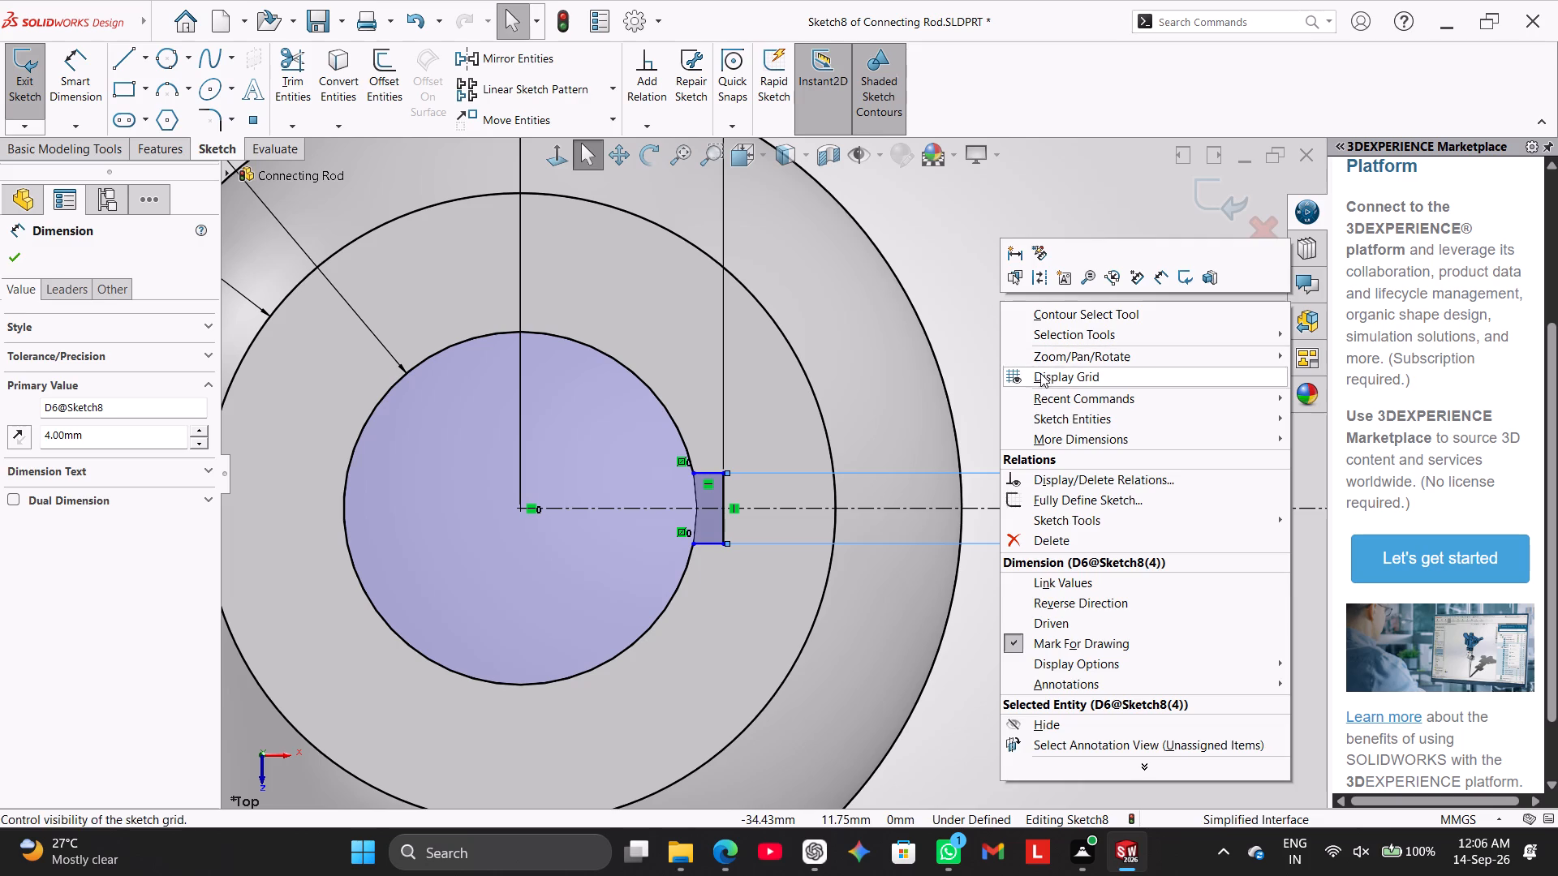
pyautogui.click(973, 337)
# Inspect the trimmed slot and the corner where its upper horizontal line meets the 20 mm circle.
pyautogui.scroll(4, 972, 340)
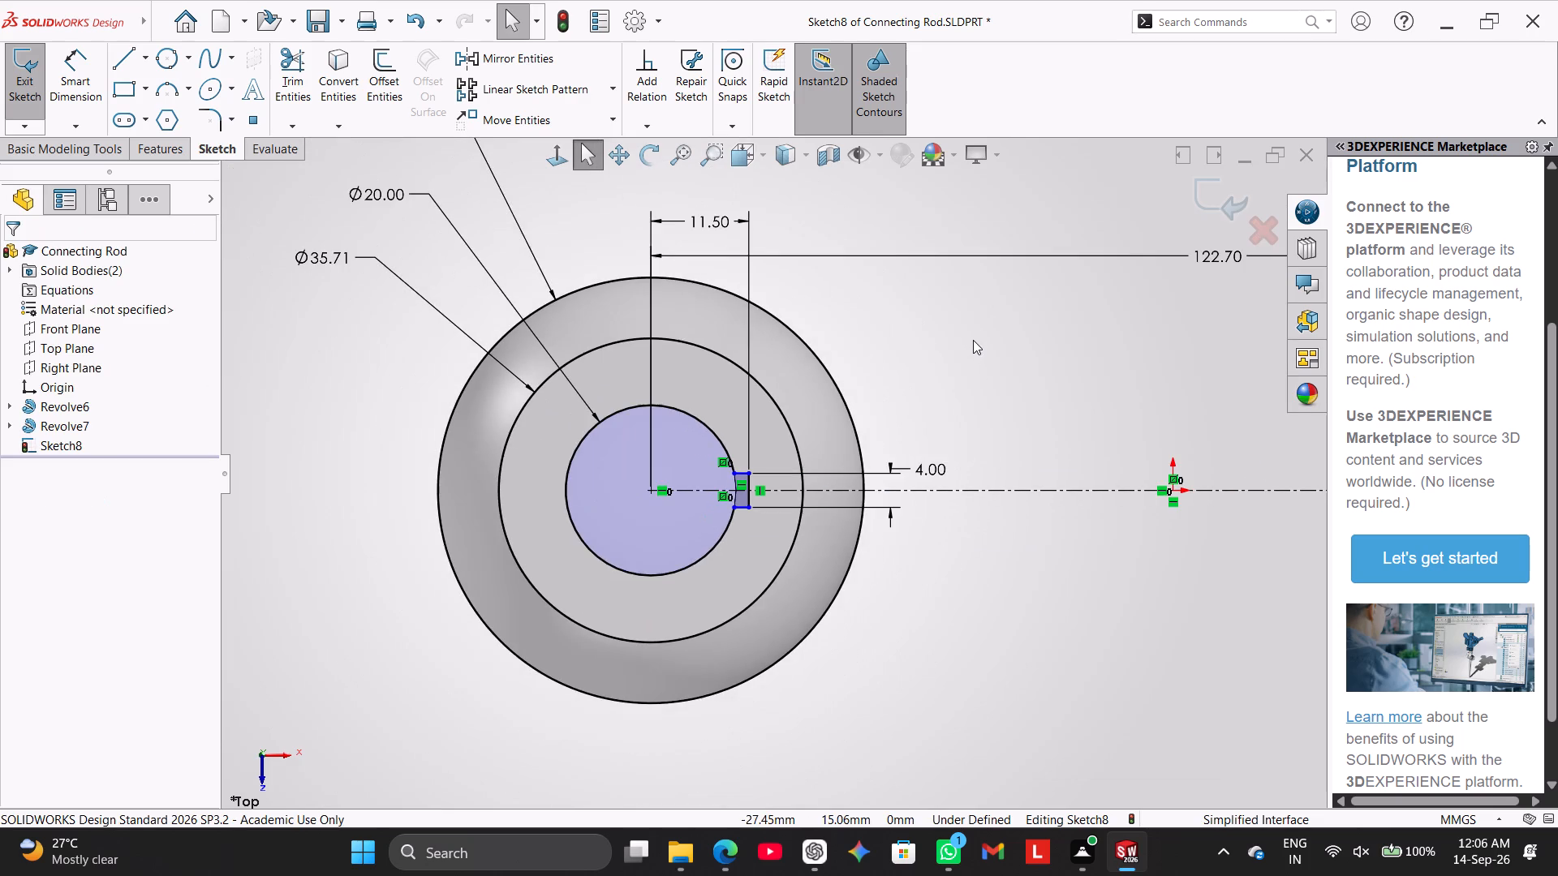
pyautogui.scroll(-3, 960, 354)
pyautogui.scroll(-1, 781, 465)
pyautogui.scroll(-2, 669, 530)
pyautogui.scroll(-1, 447, 613)
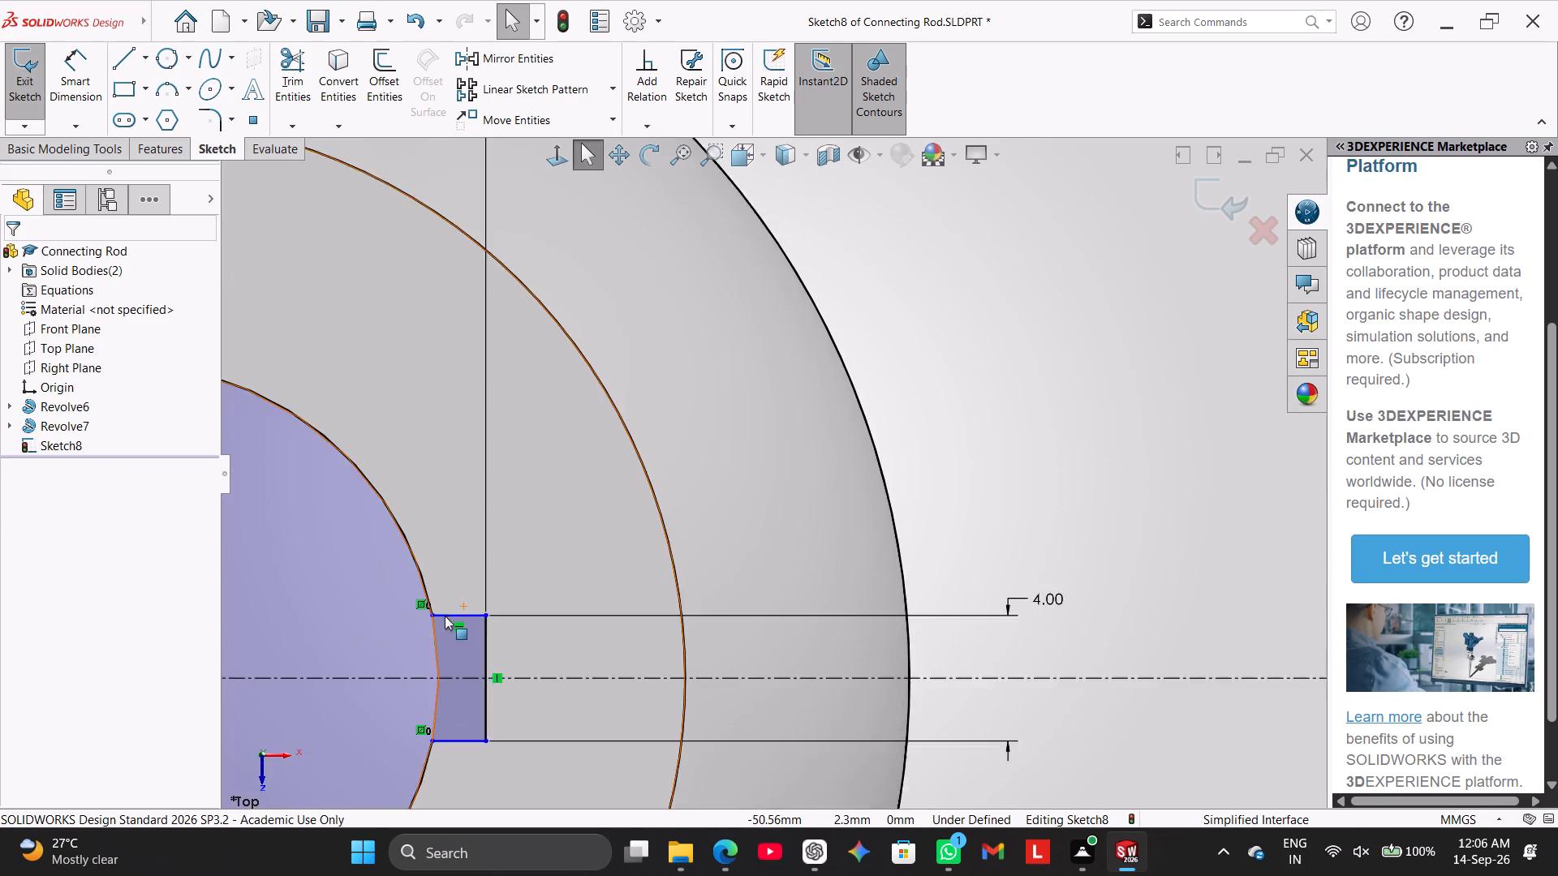
pyautogui.scroll(-7, 445, 616)
pyautogui.scroll(-6, 510, 590)
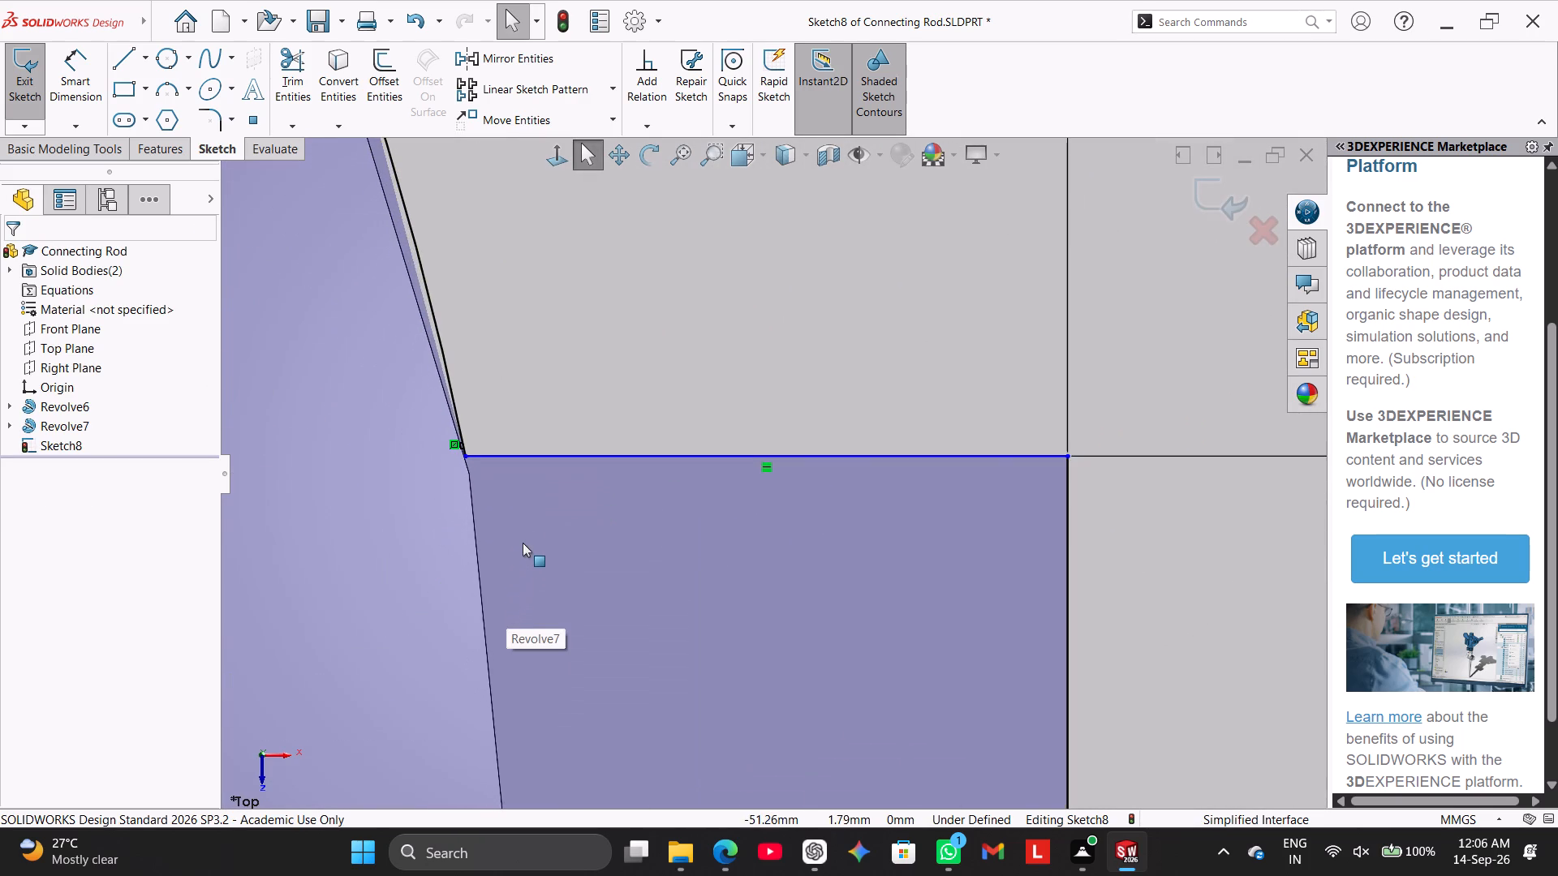
pyautogui.scroll(-5, 495, 476)
pyautogui.scroll(9, 606, 474)
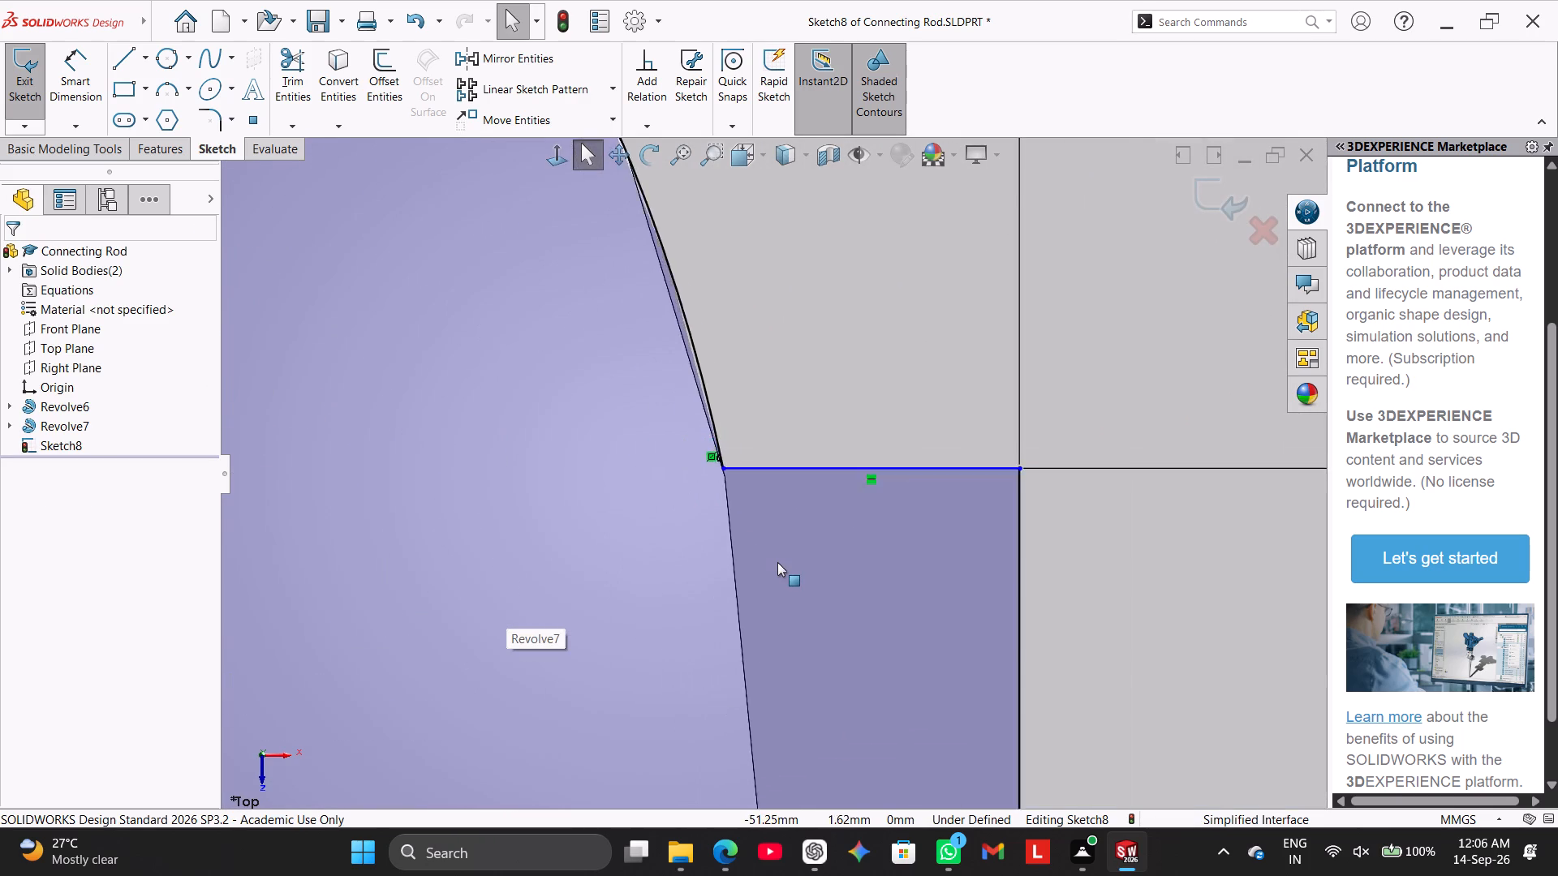
pyautogui.scroll(11, 777, 562)
pyautogui.scroll(-1, 792, 543)
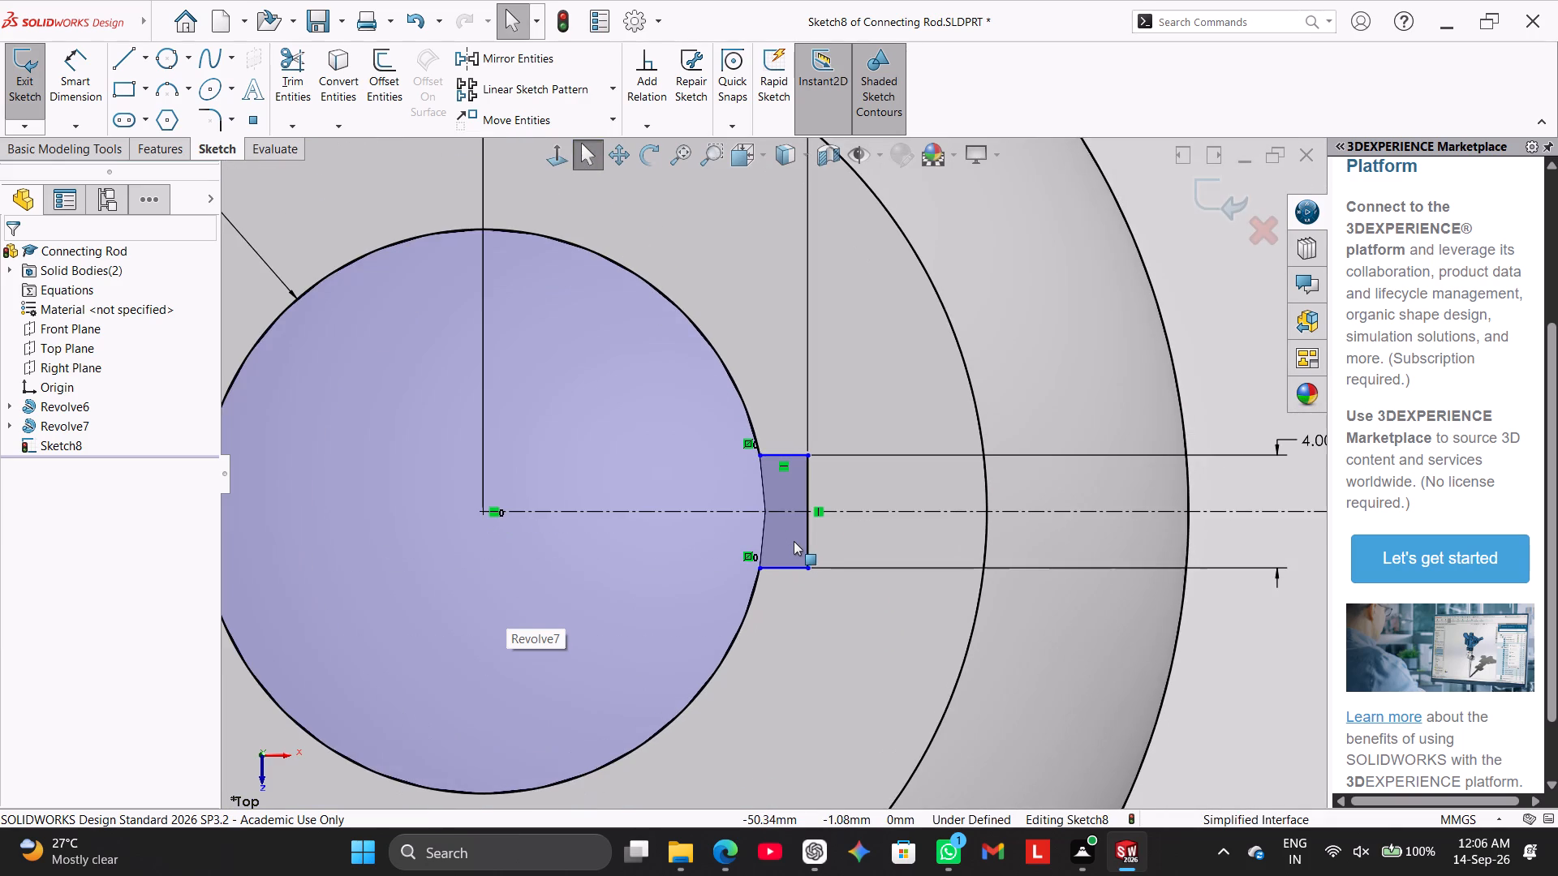
pyautogui.scroll(1, 794, 540)
pyautogui.scroll(1, 1087, 449)
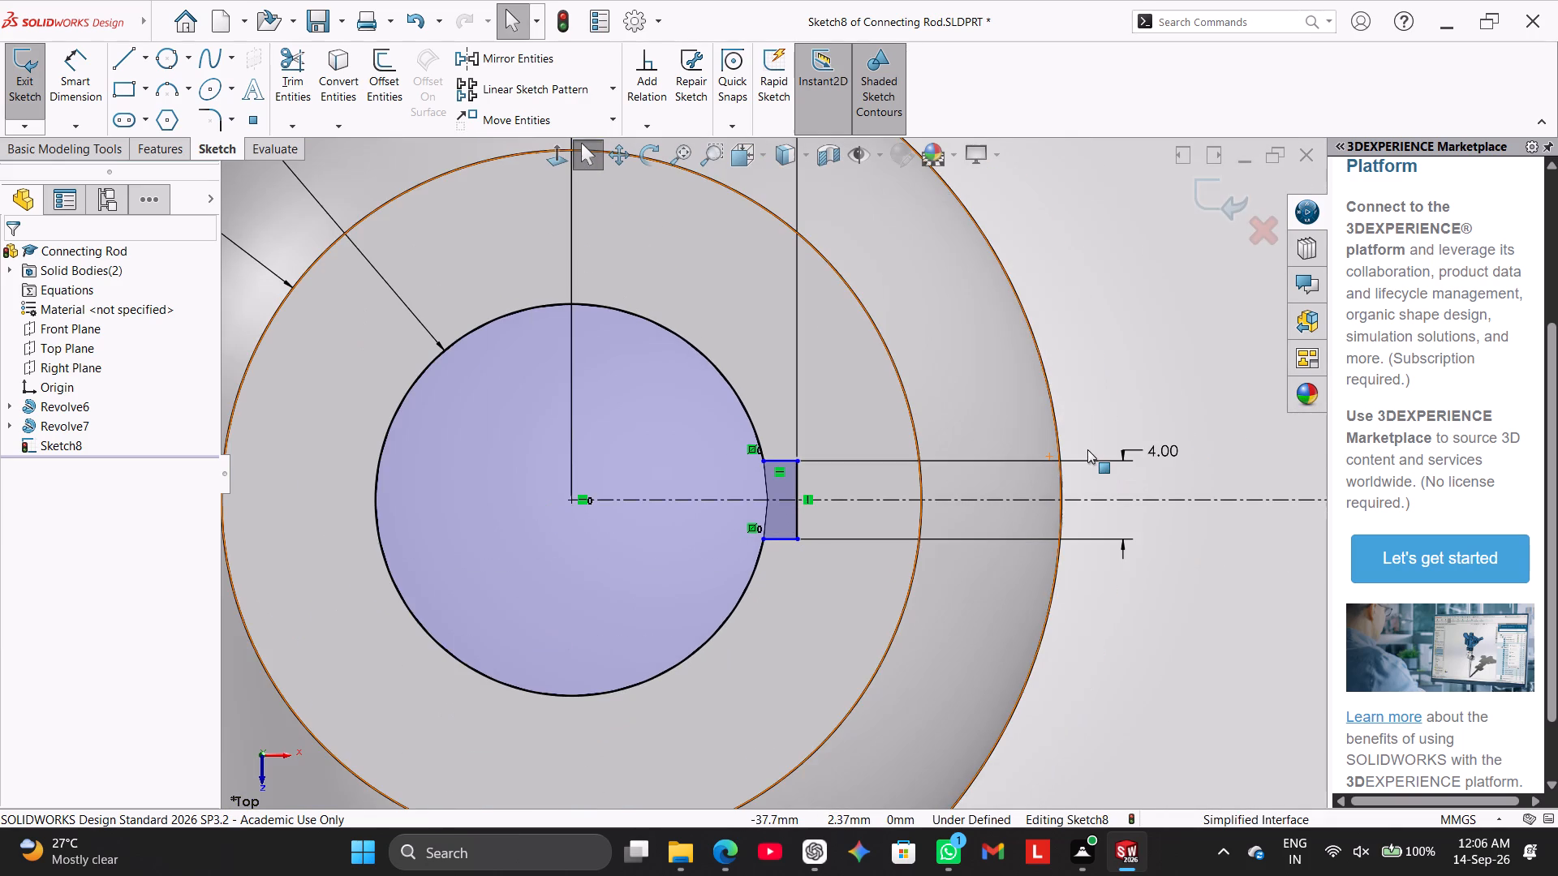
pyautogui.scroll(2, 819, 441)
pyautogui.scroll(1, 721, 408)
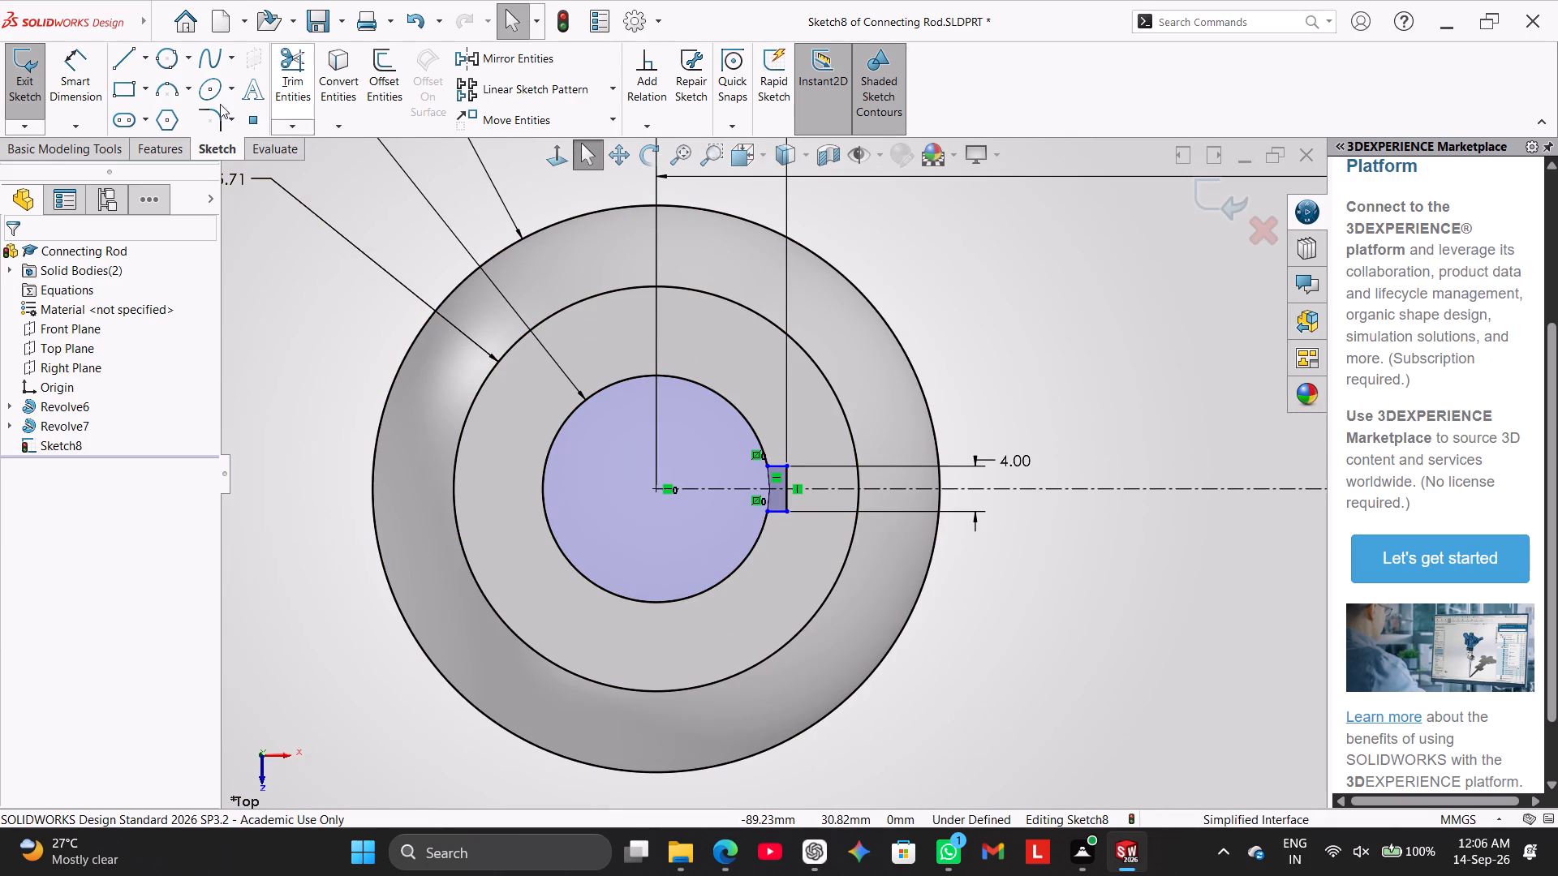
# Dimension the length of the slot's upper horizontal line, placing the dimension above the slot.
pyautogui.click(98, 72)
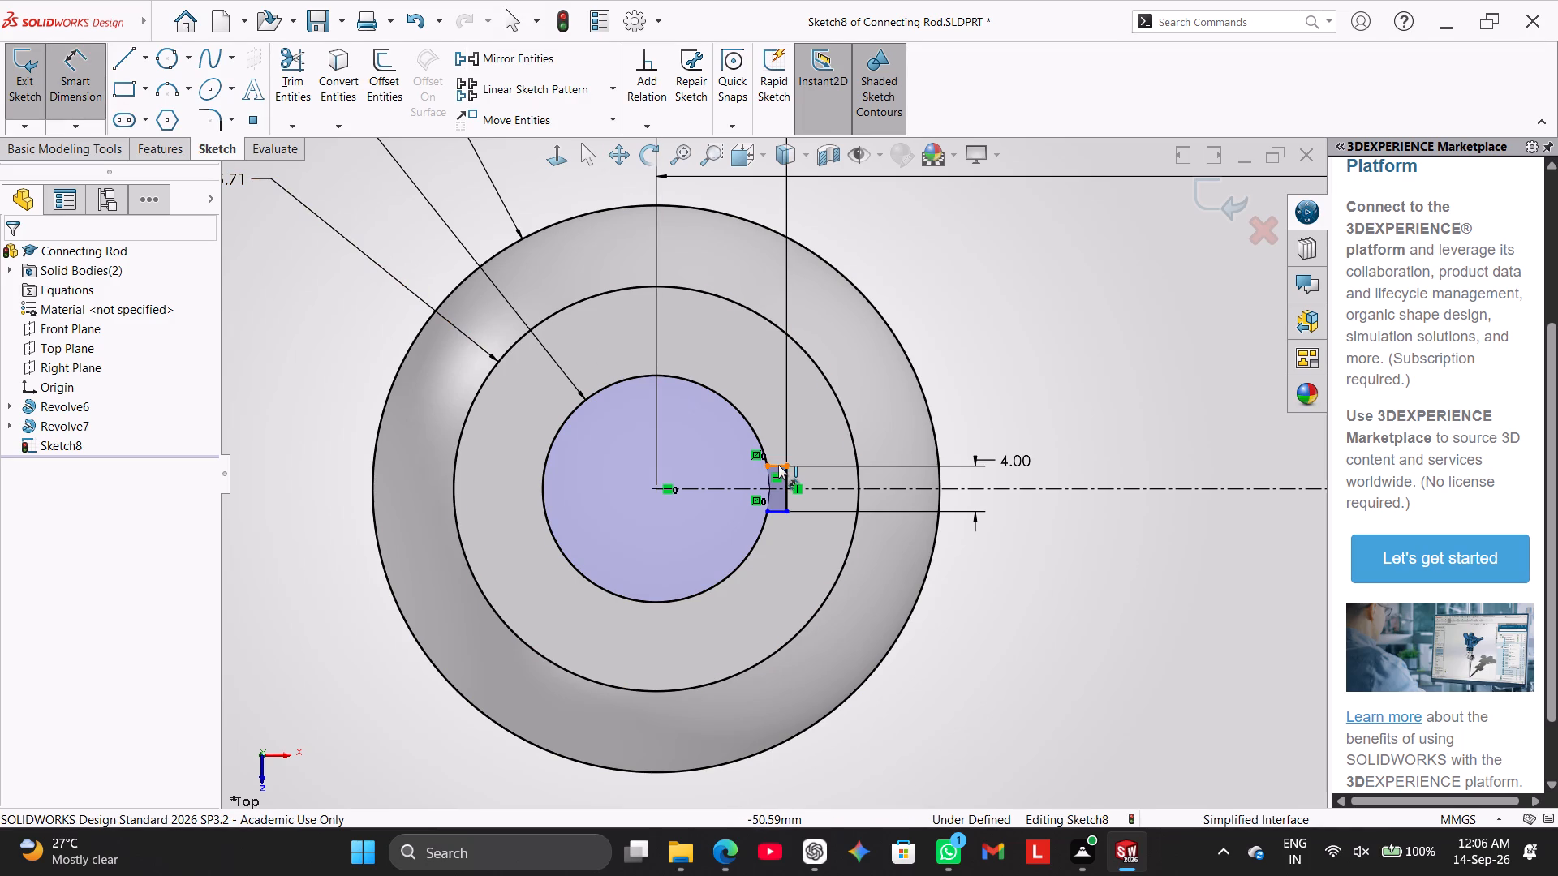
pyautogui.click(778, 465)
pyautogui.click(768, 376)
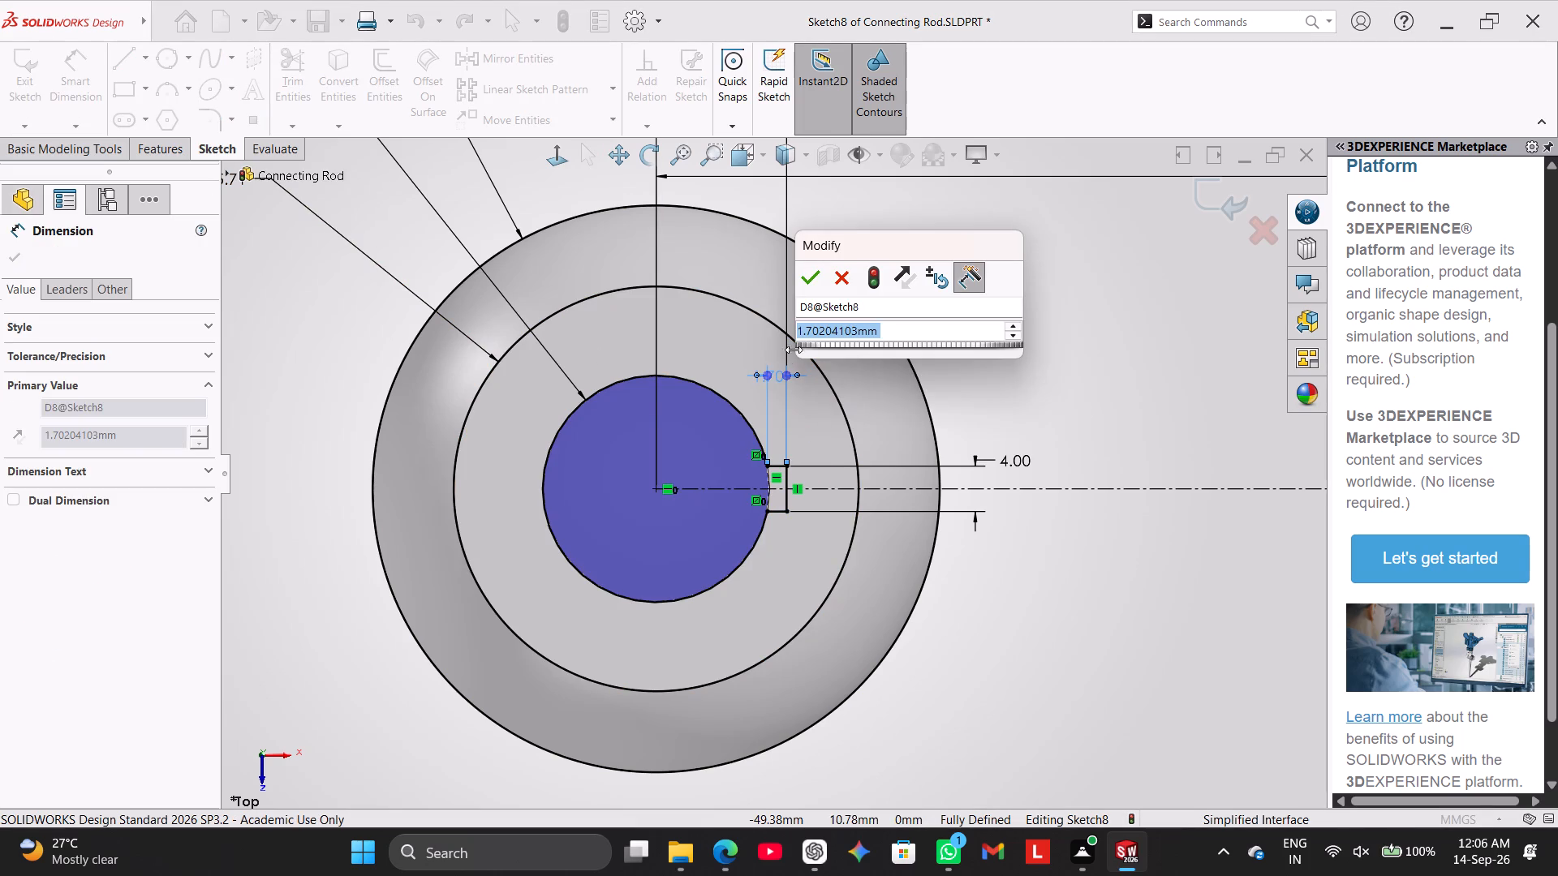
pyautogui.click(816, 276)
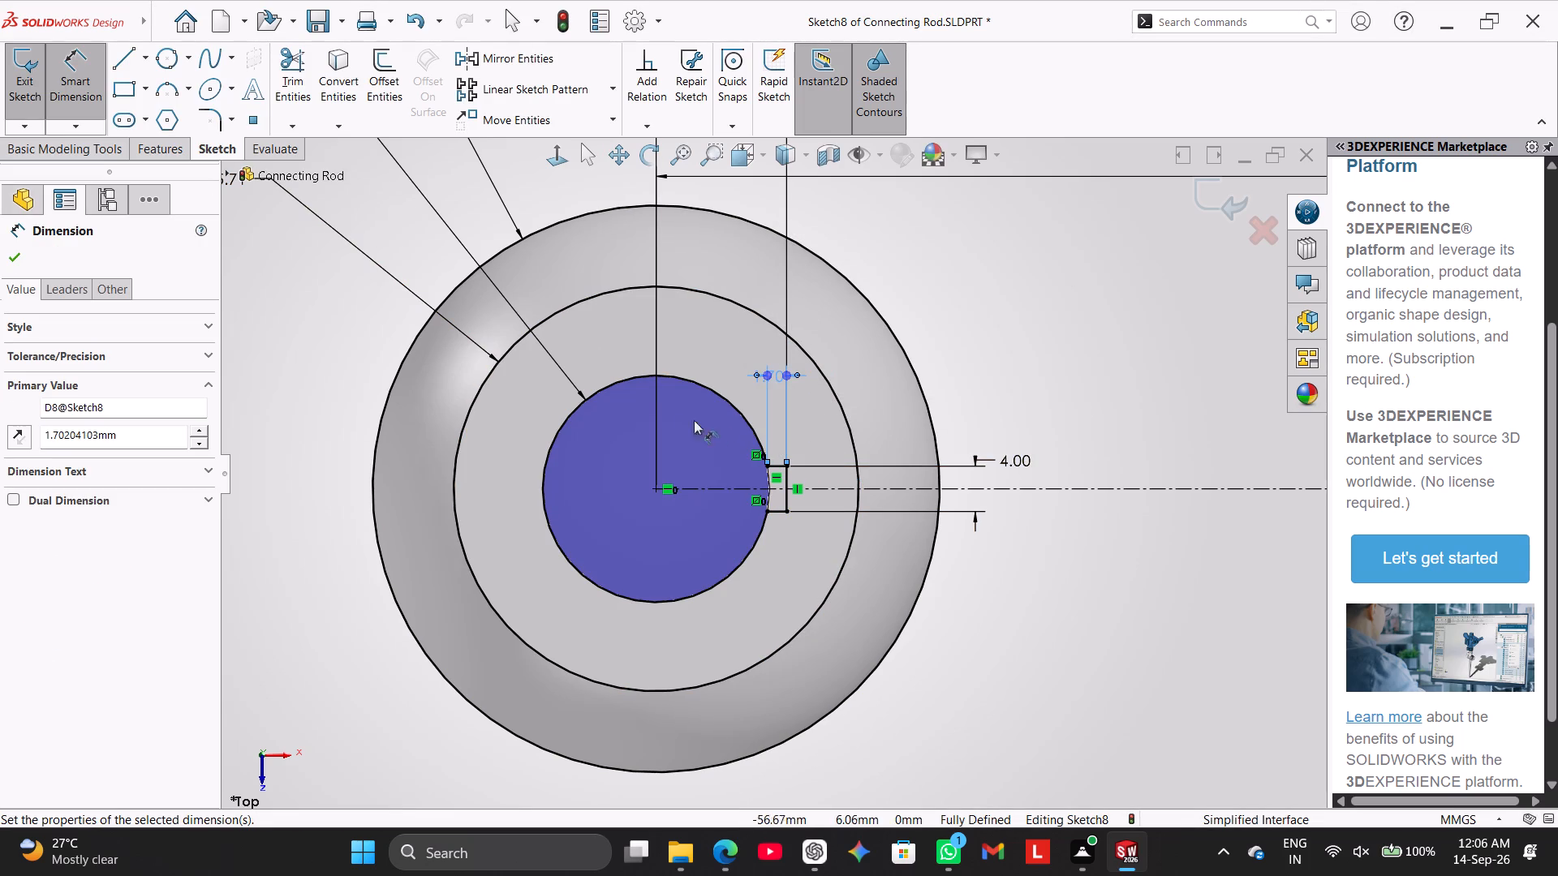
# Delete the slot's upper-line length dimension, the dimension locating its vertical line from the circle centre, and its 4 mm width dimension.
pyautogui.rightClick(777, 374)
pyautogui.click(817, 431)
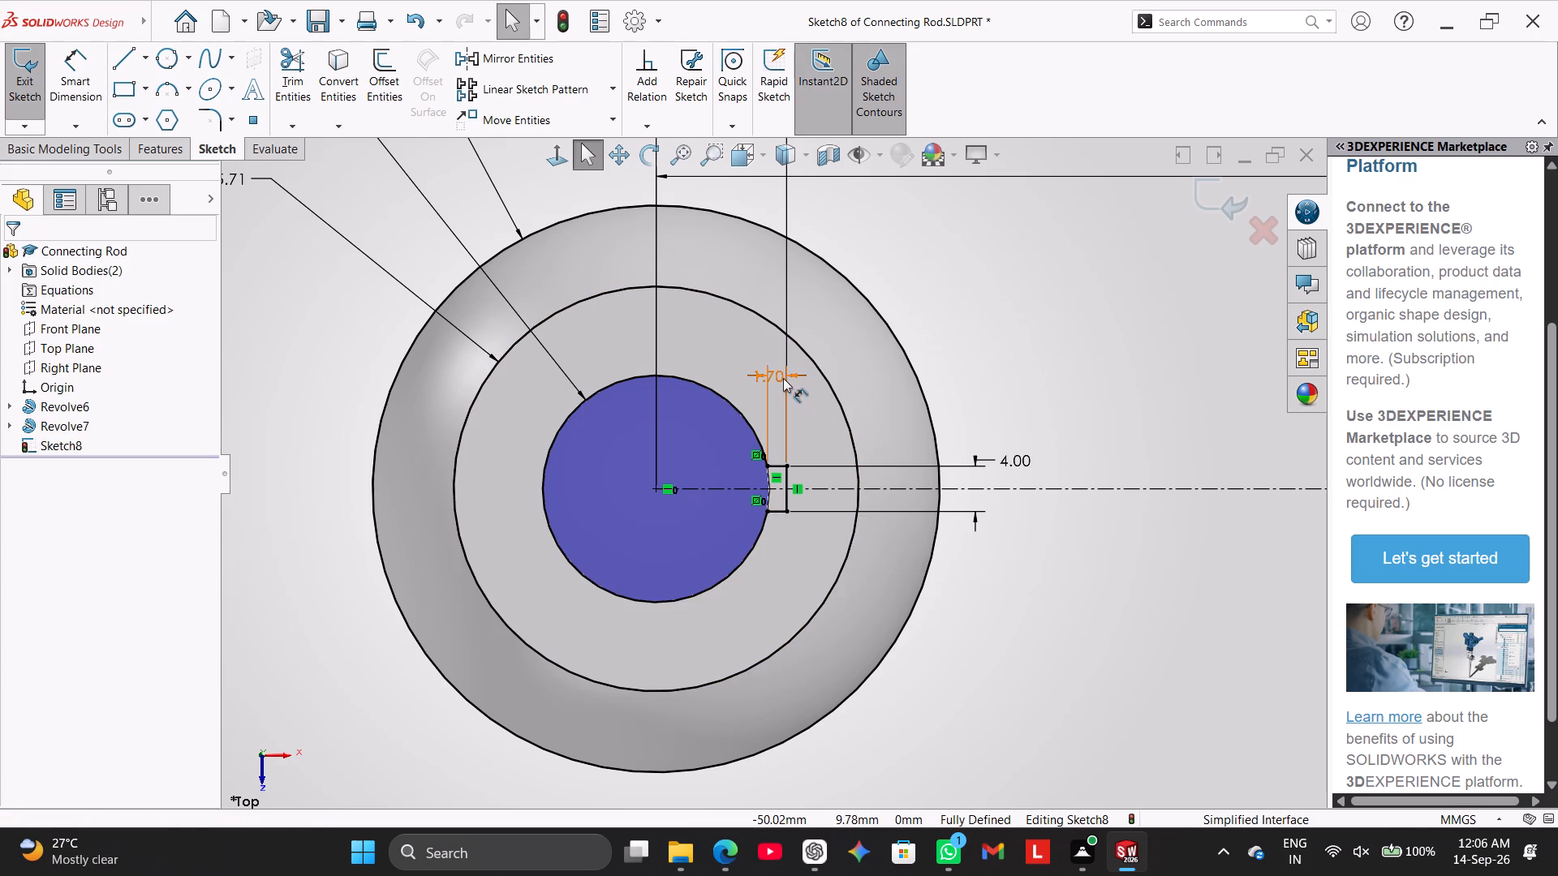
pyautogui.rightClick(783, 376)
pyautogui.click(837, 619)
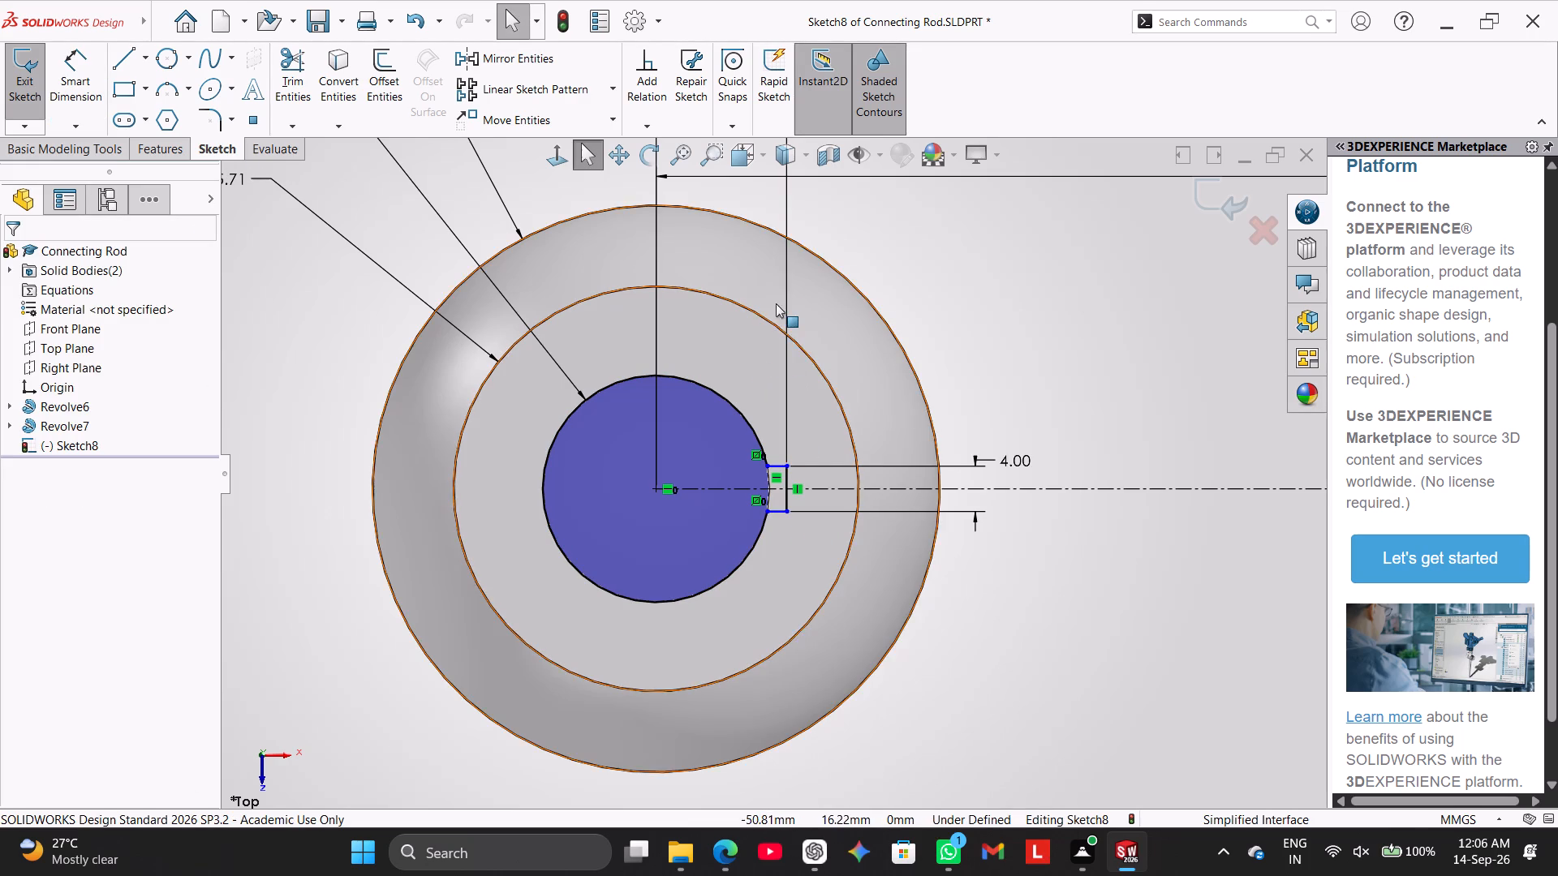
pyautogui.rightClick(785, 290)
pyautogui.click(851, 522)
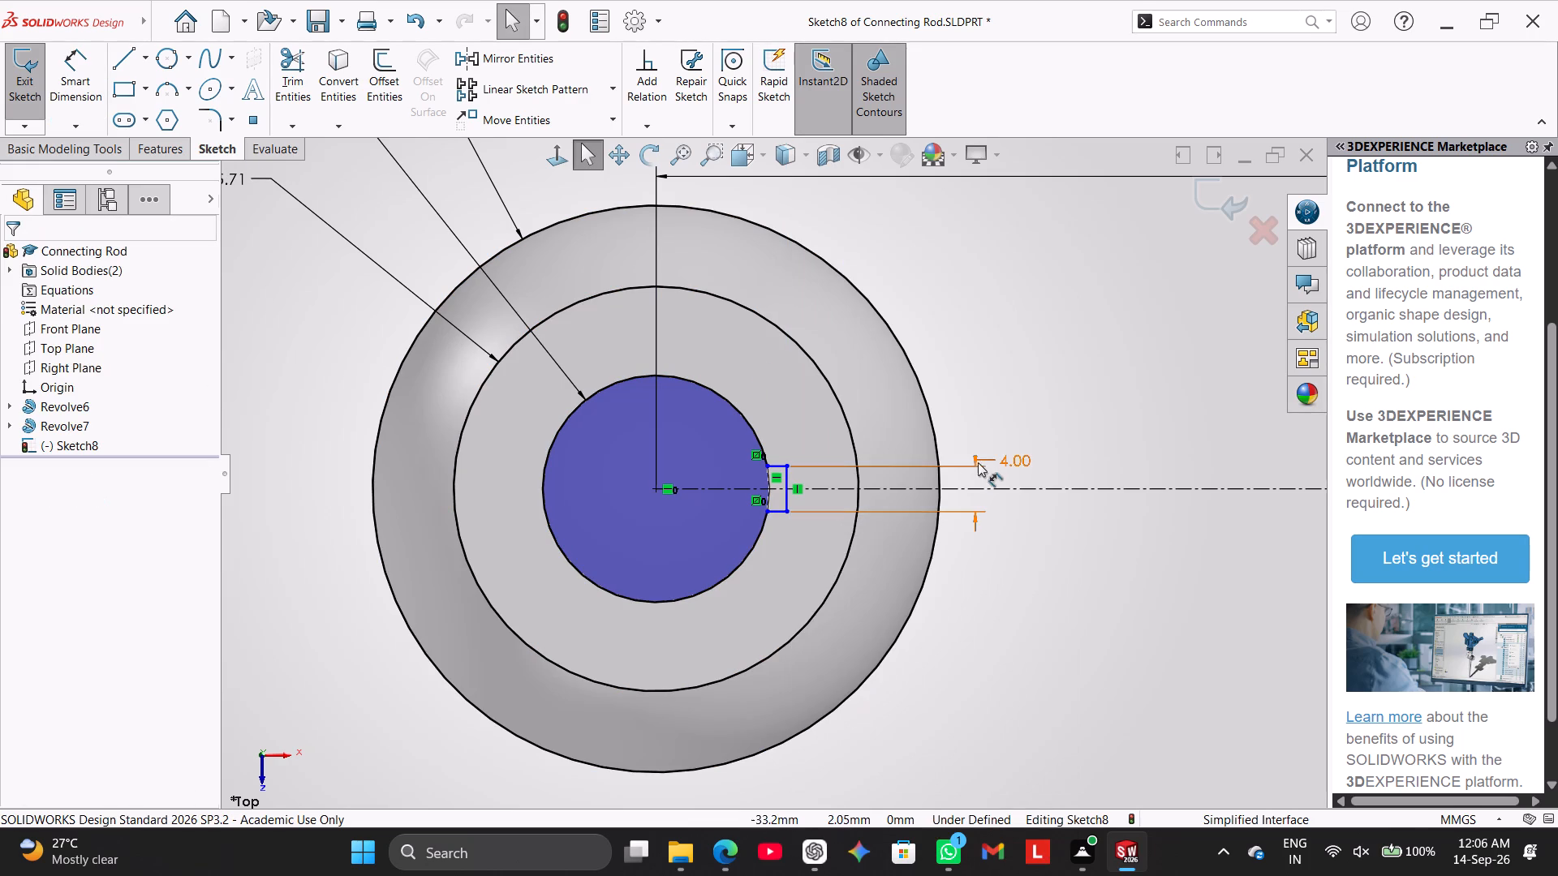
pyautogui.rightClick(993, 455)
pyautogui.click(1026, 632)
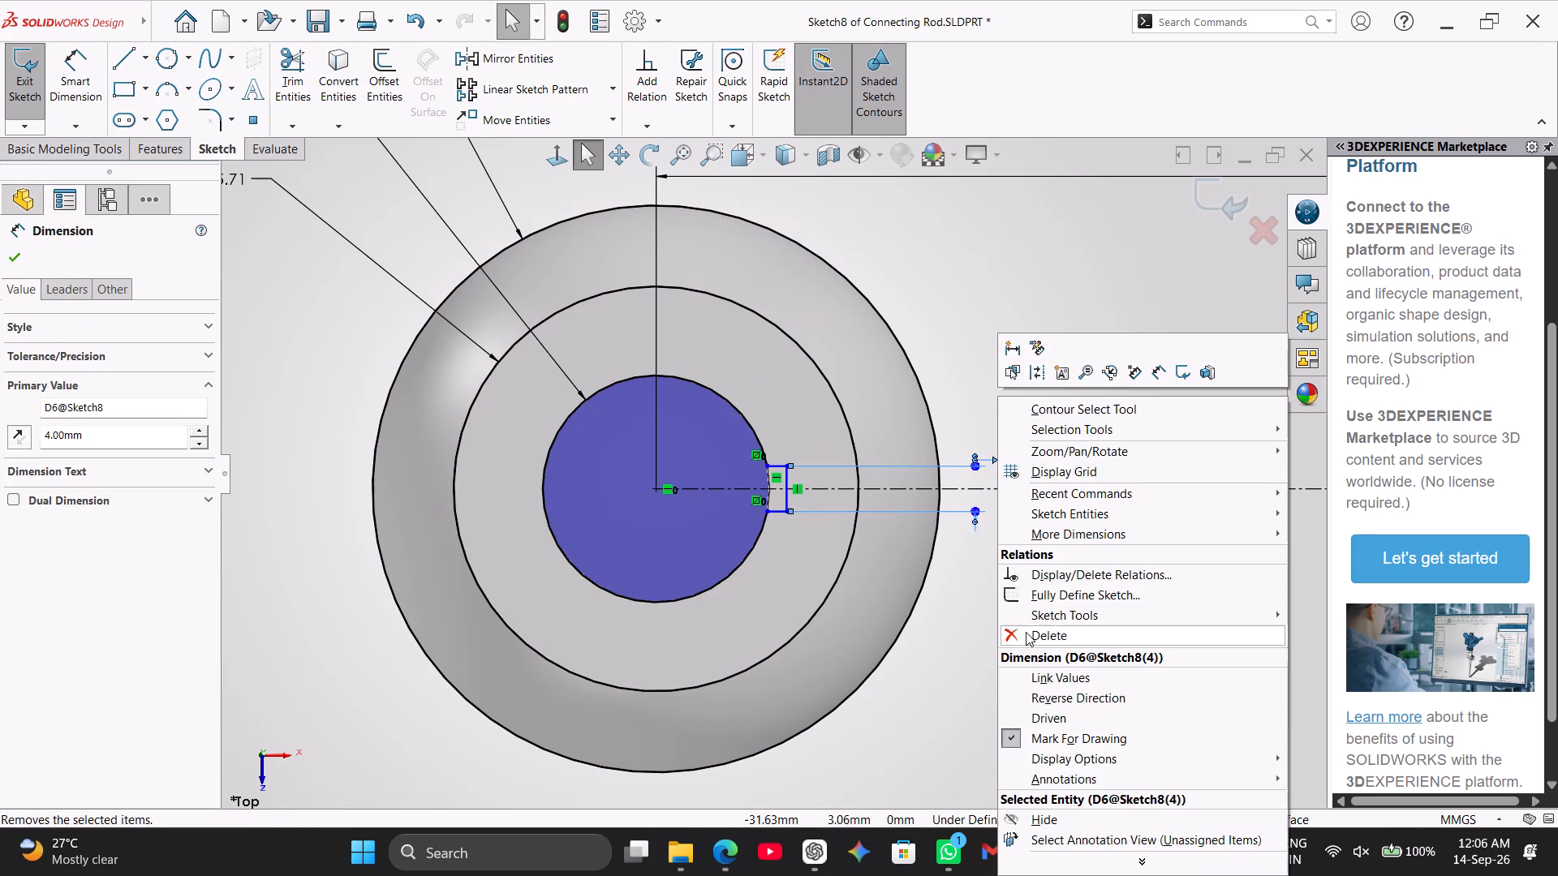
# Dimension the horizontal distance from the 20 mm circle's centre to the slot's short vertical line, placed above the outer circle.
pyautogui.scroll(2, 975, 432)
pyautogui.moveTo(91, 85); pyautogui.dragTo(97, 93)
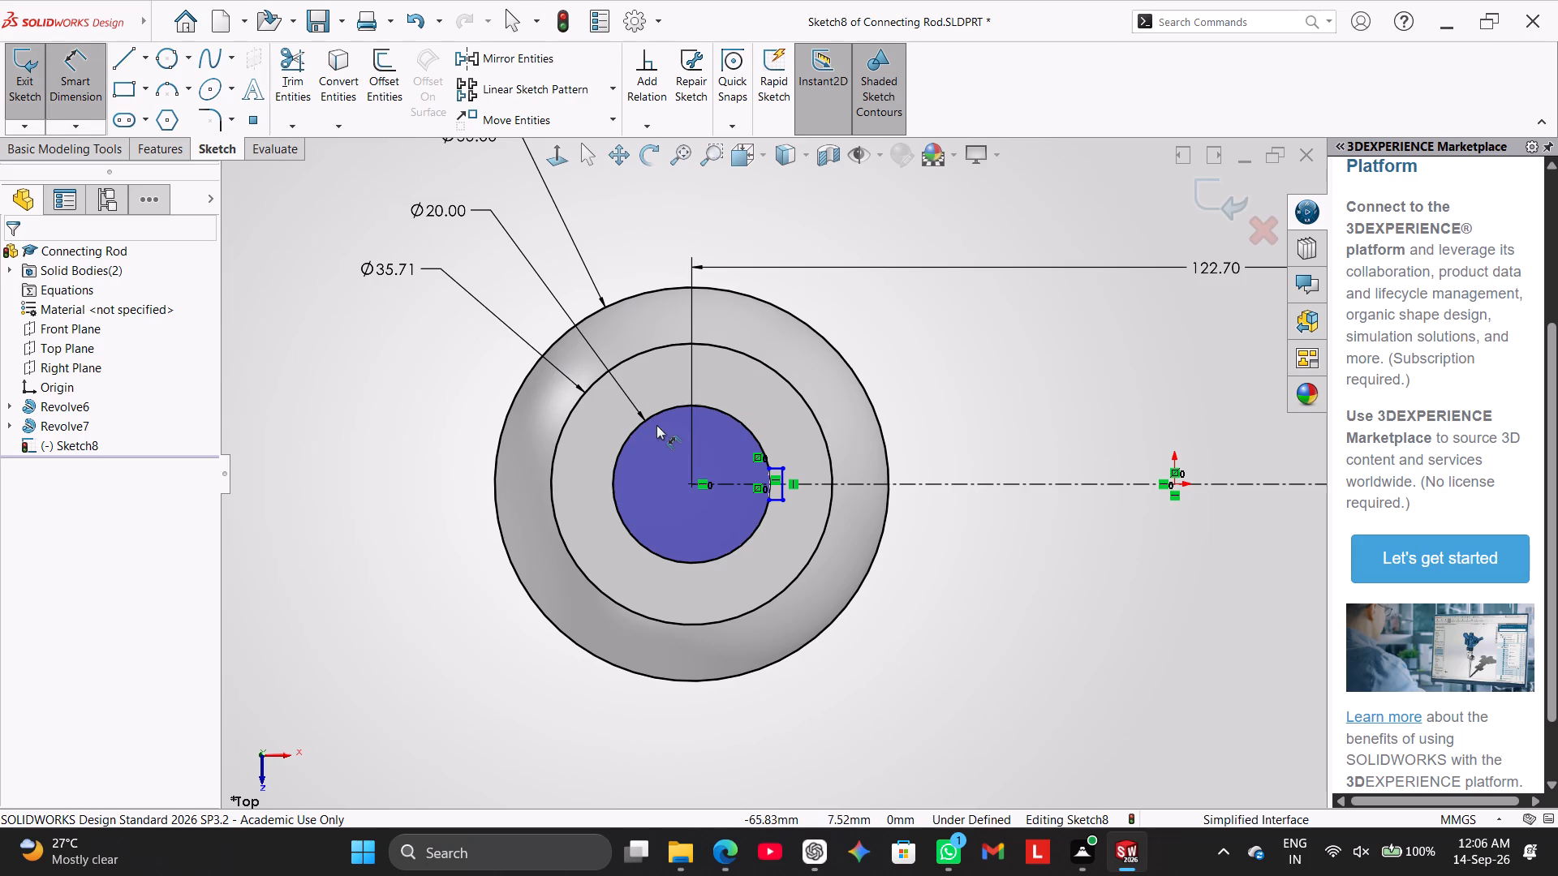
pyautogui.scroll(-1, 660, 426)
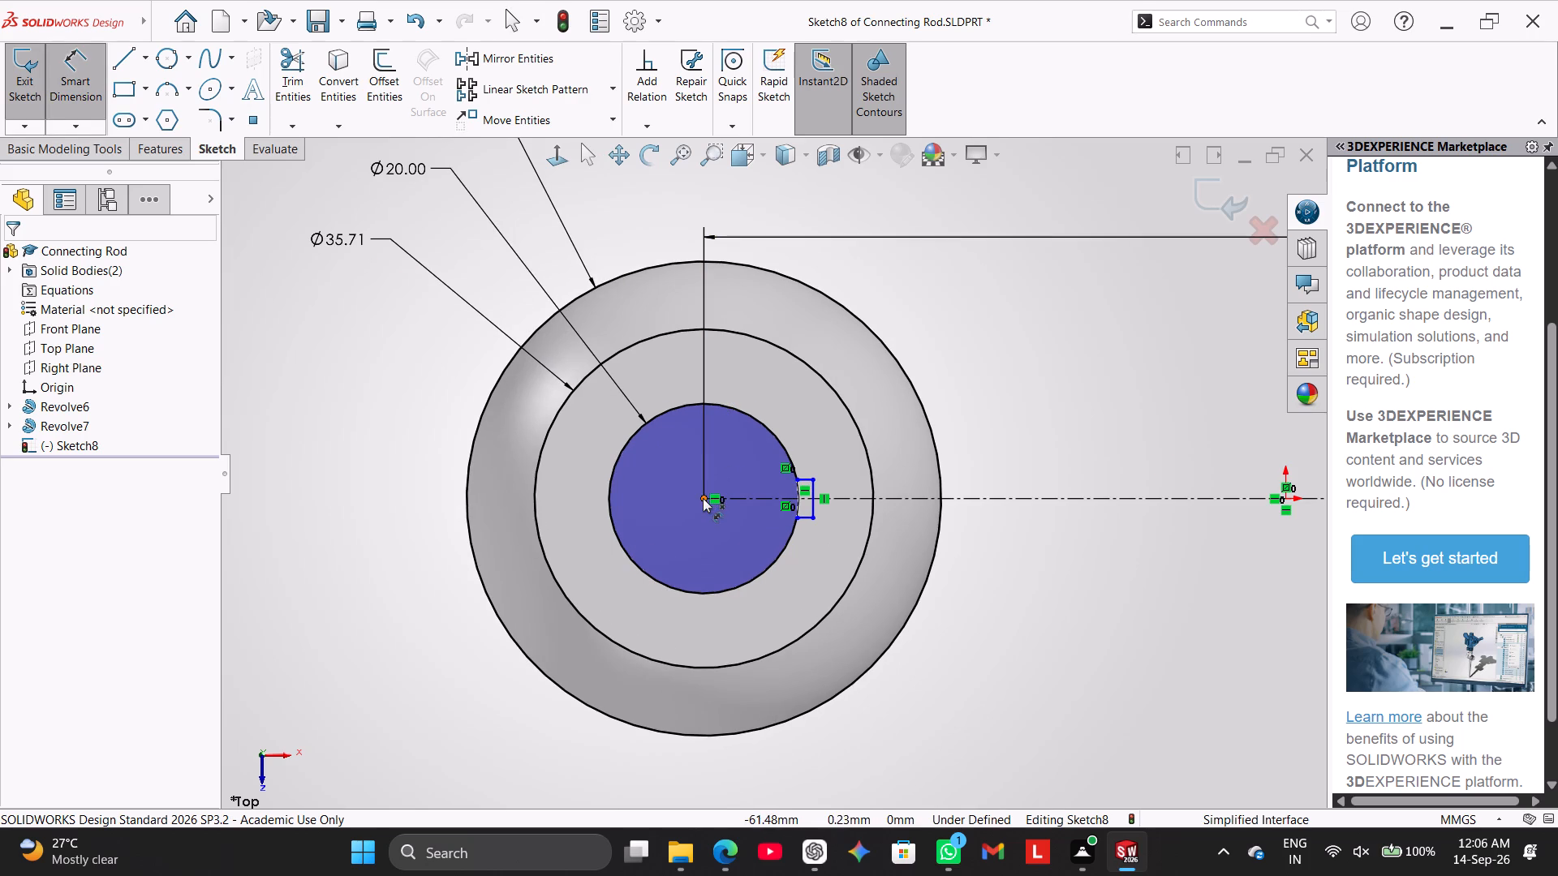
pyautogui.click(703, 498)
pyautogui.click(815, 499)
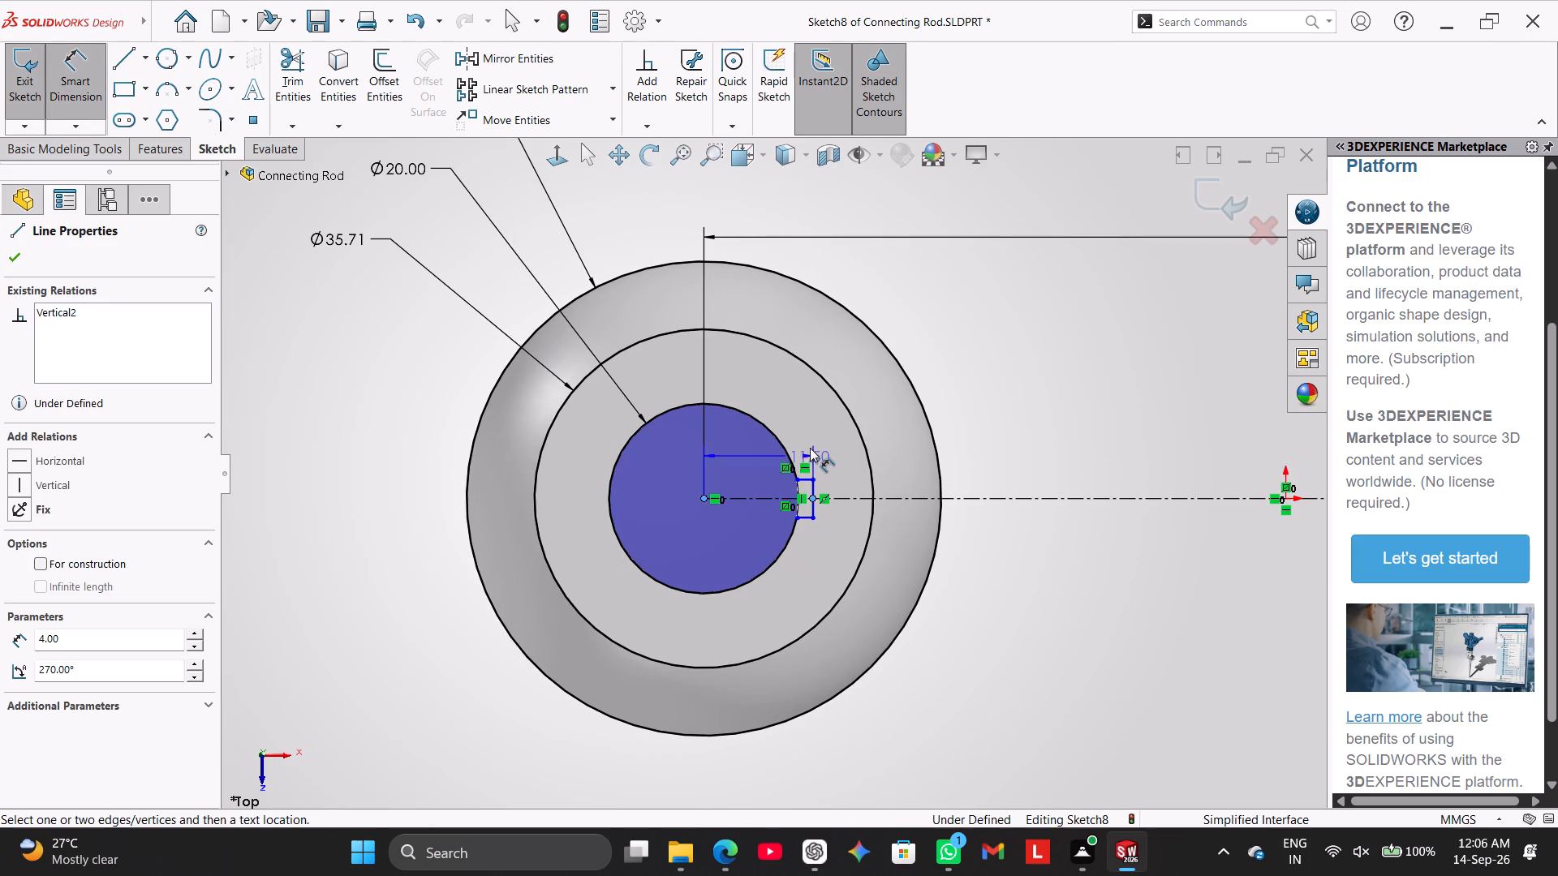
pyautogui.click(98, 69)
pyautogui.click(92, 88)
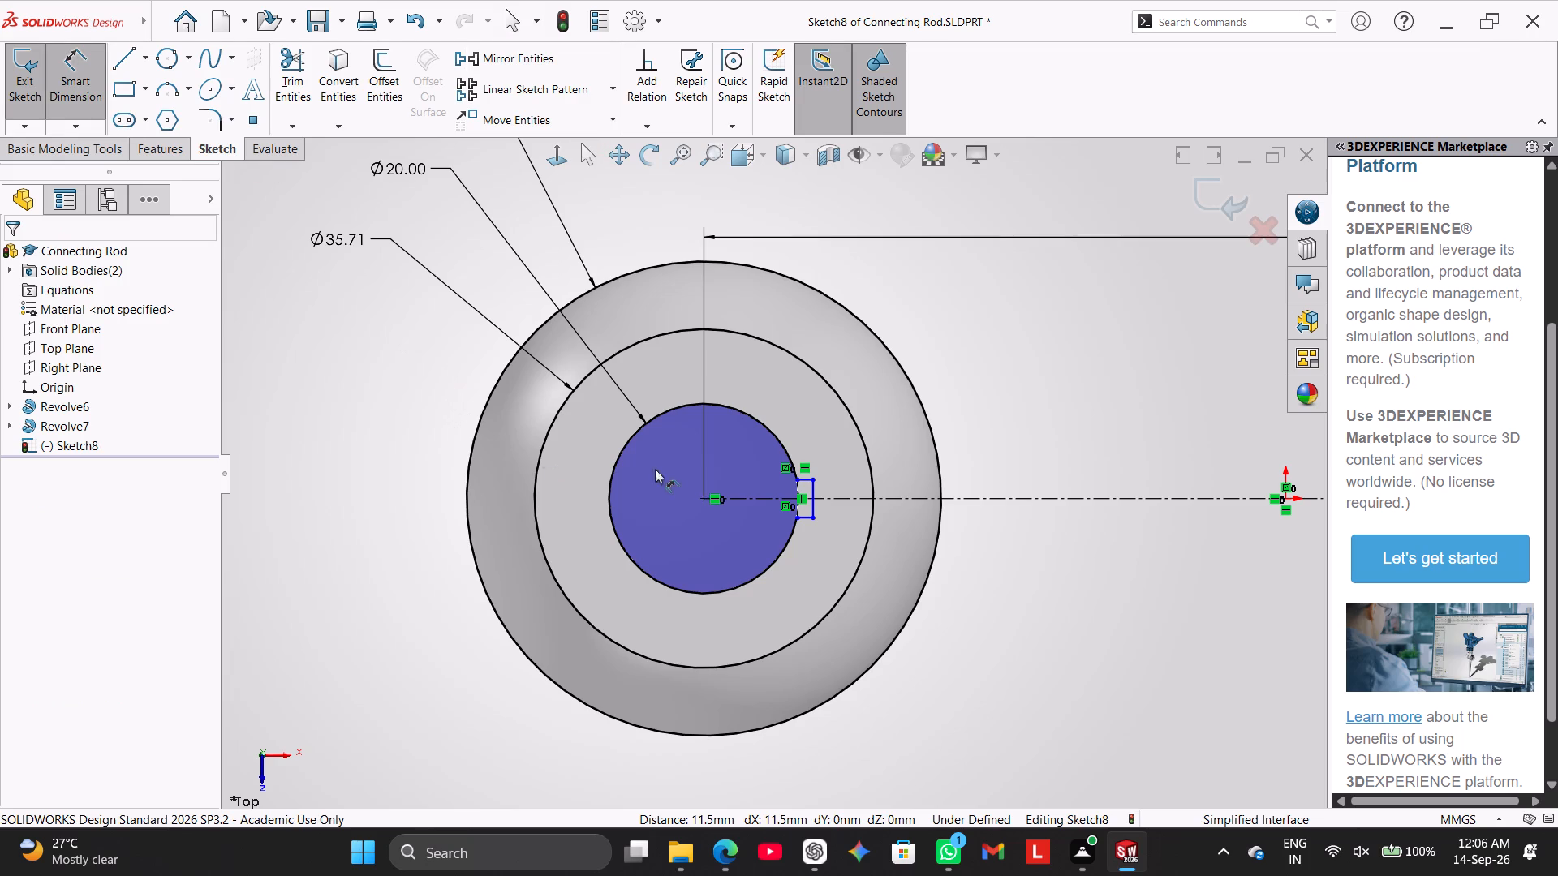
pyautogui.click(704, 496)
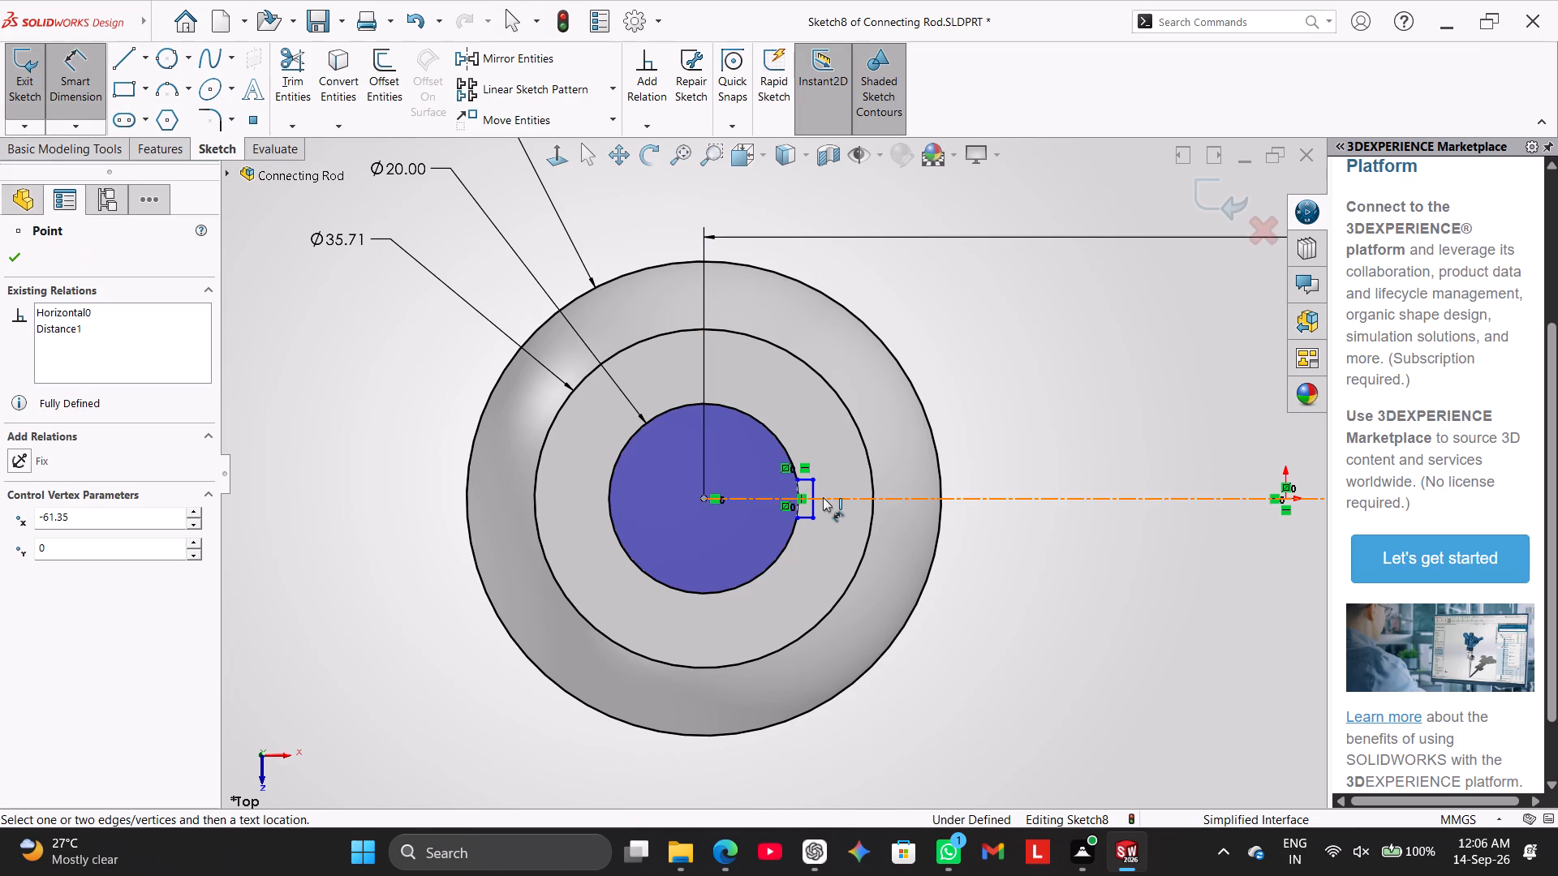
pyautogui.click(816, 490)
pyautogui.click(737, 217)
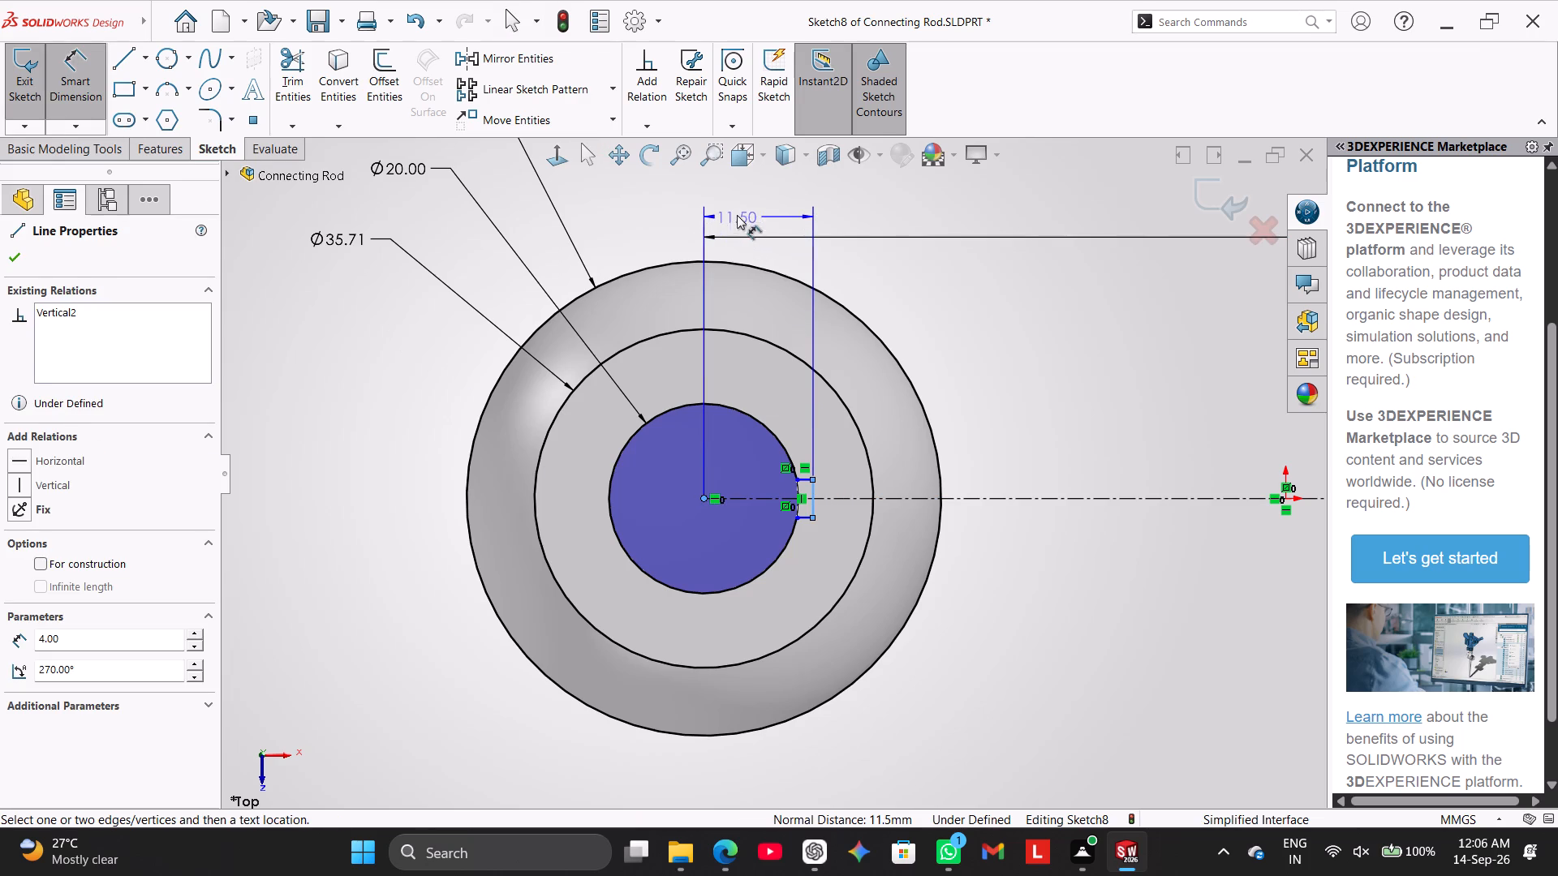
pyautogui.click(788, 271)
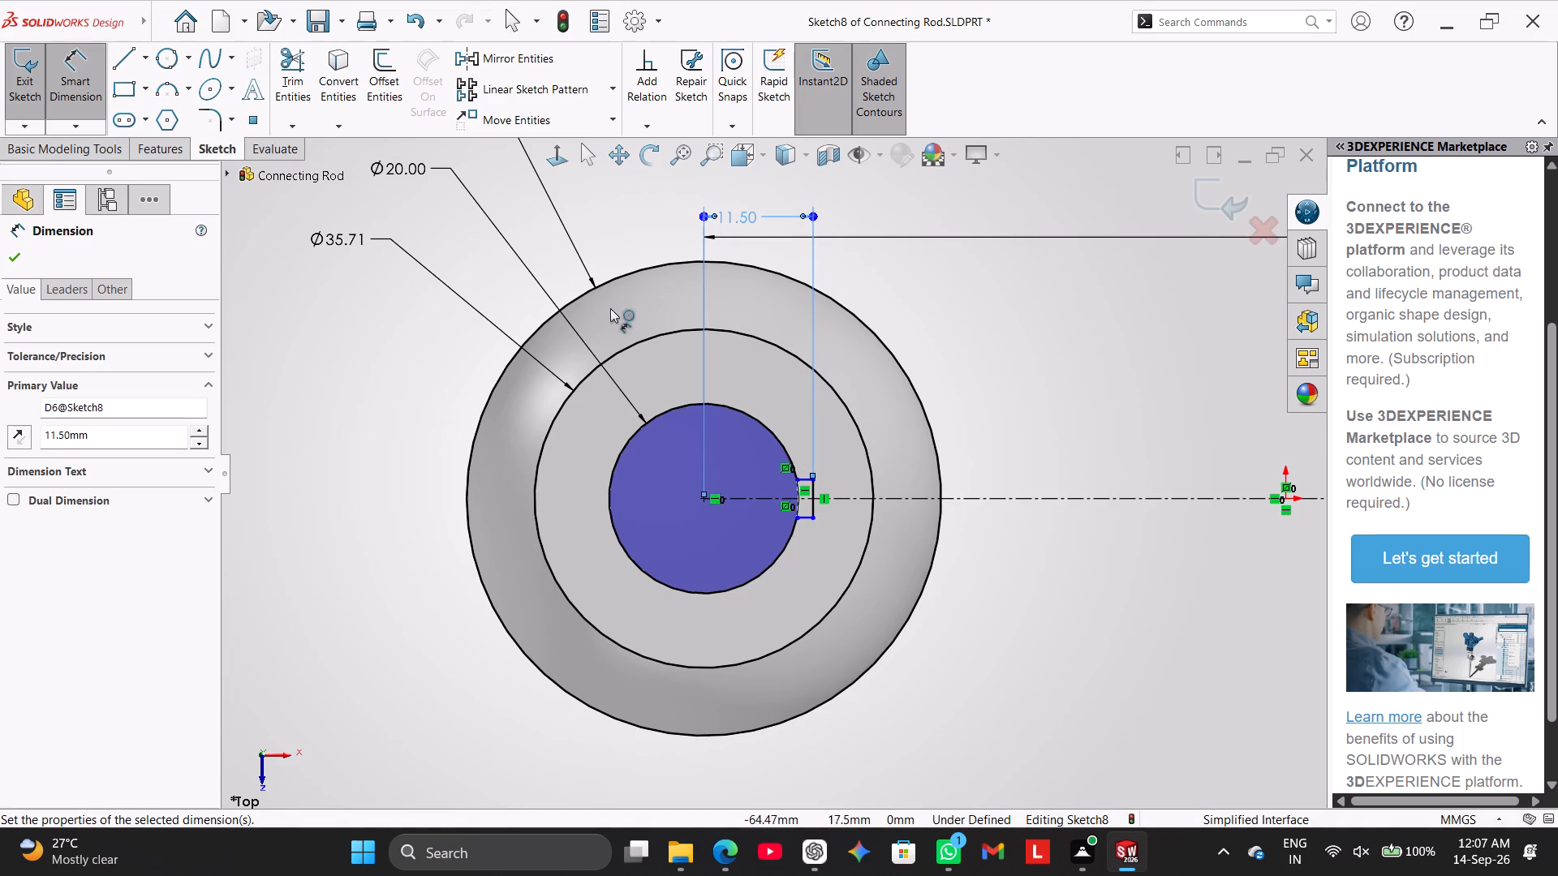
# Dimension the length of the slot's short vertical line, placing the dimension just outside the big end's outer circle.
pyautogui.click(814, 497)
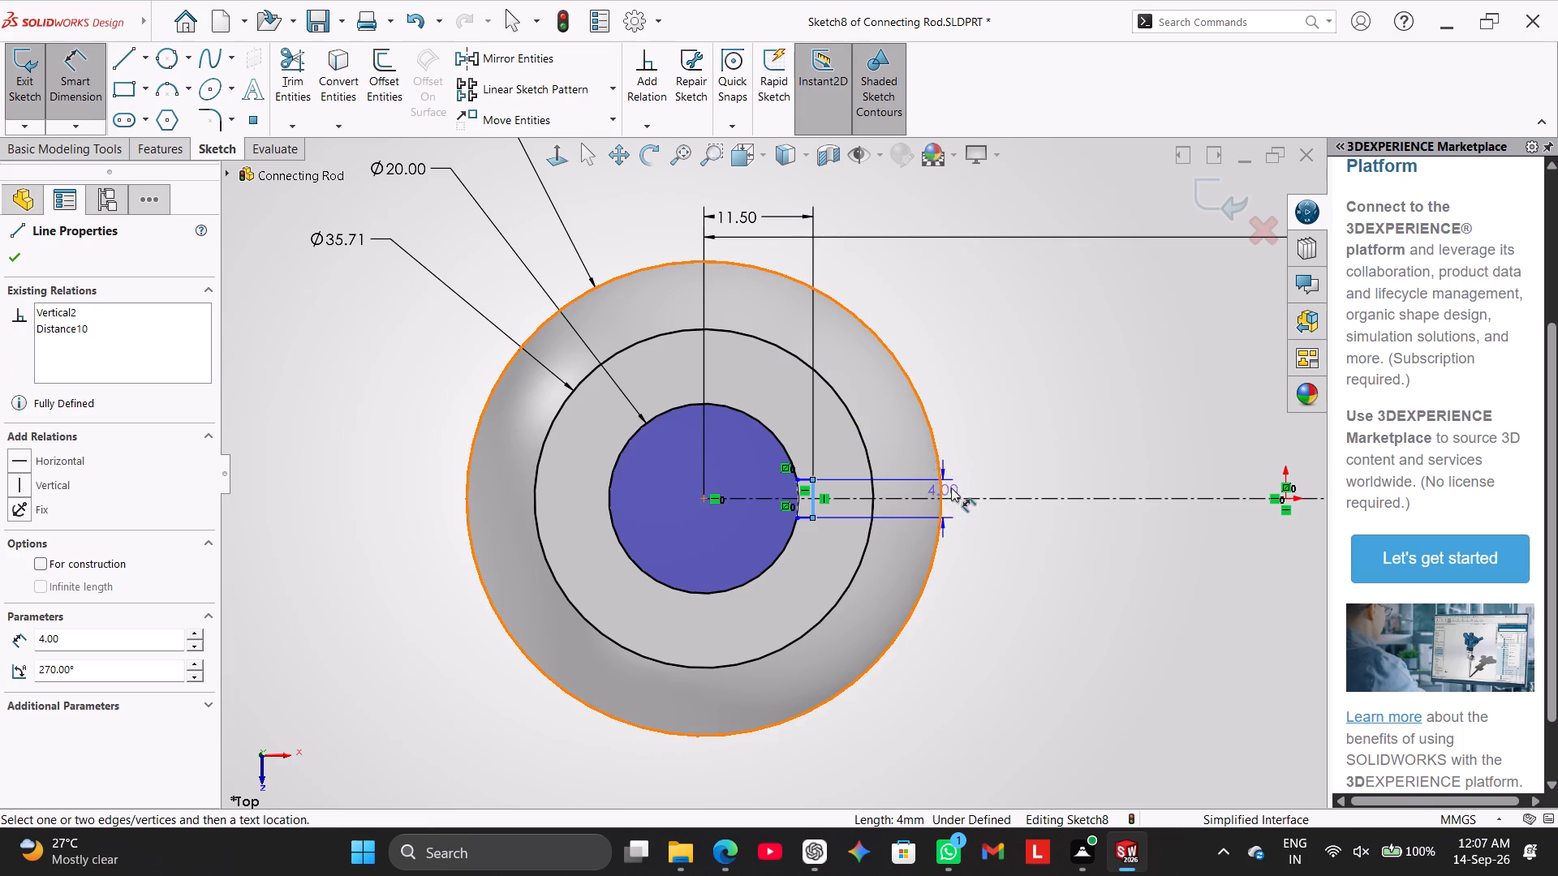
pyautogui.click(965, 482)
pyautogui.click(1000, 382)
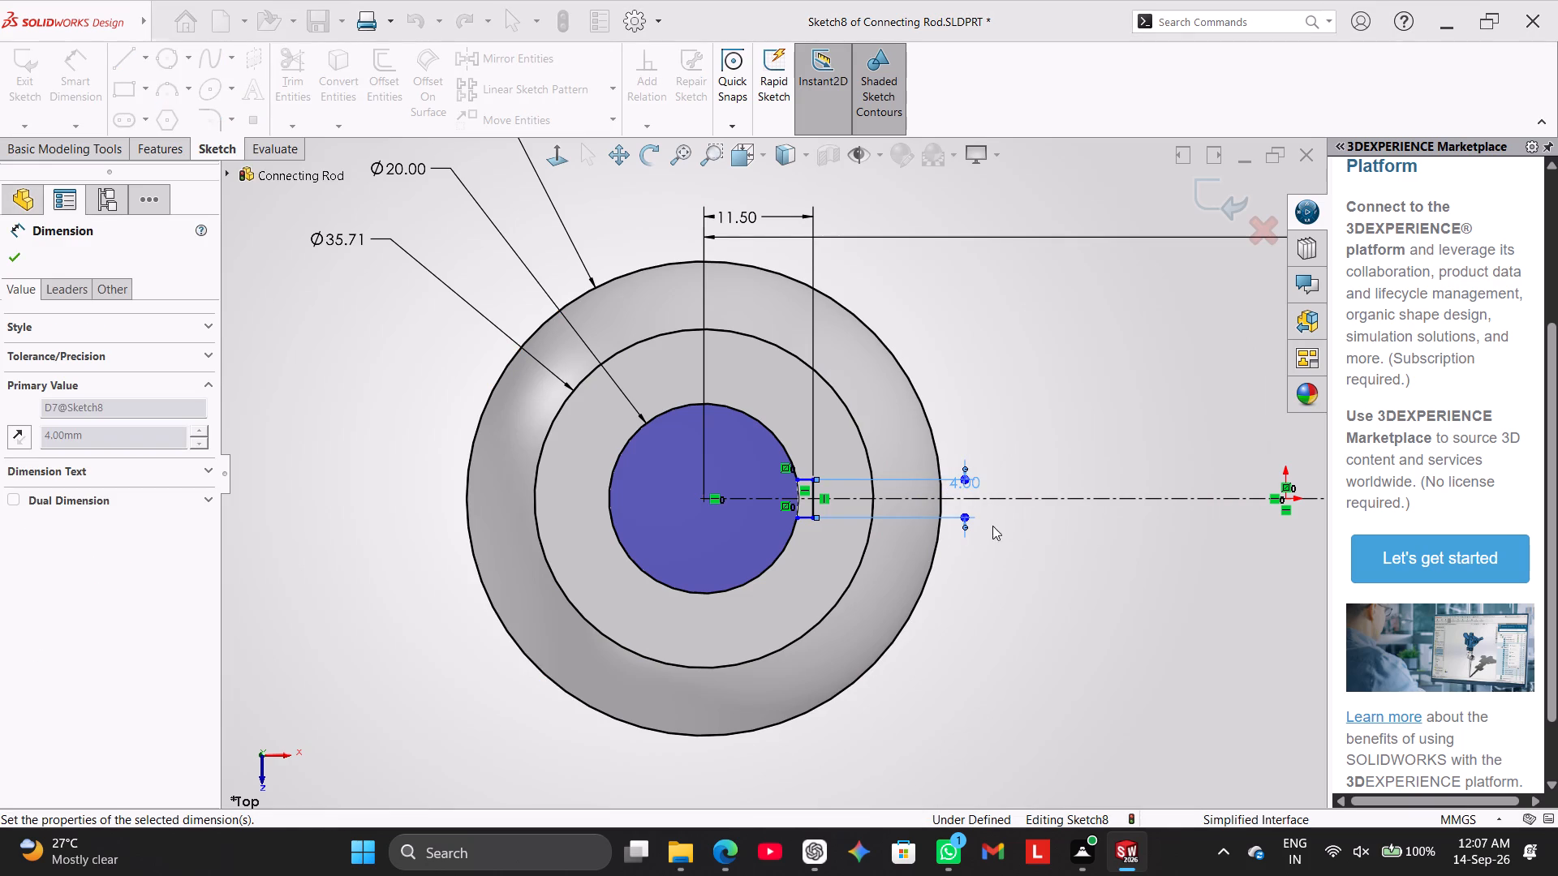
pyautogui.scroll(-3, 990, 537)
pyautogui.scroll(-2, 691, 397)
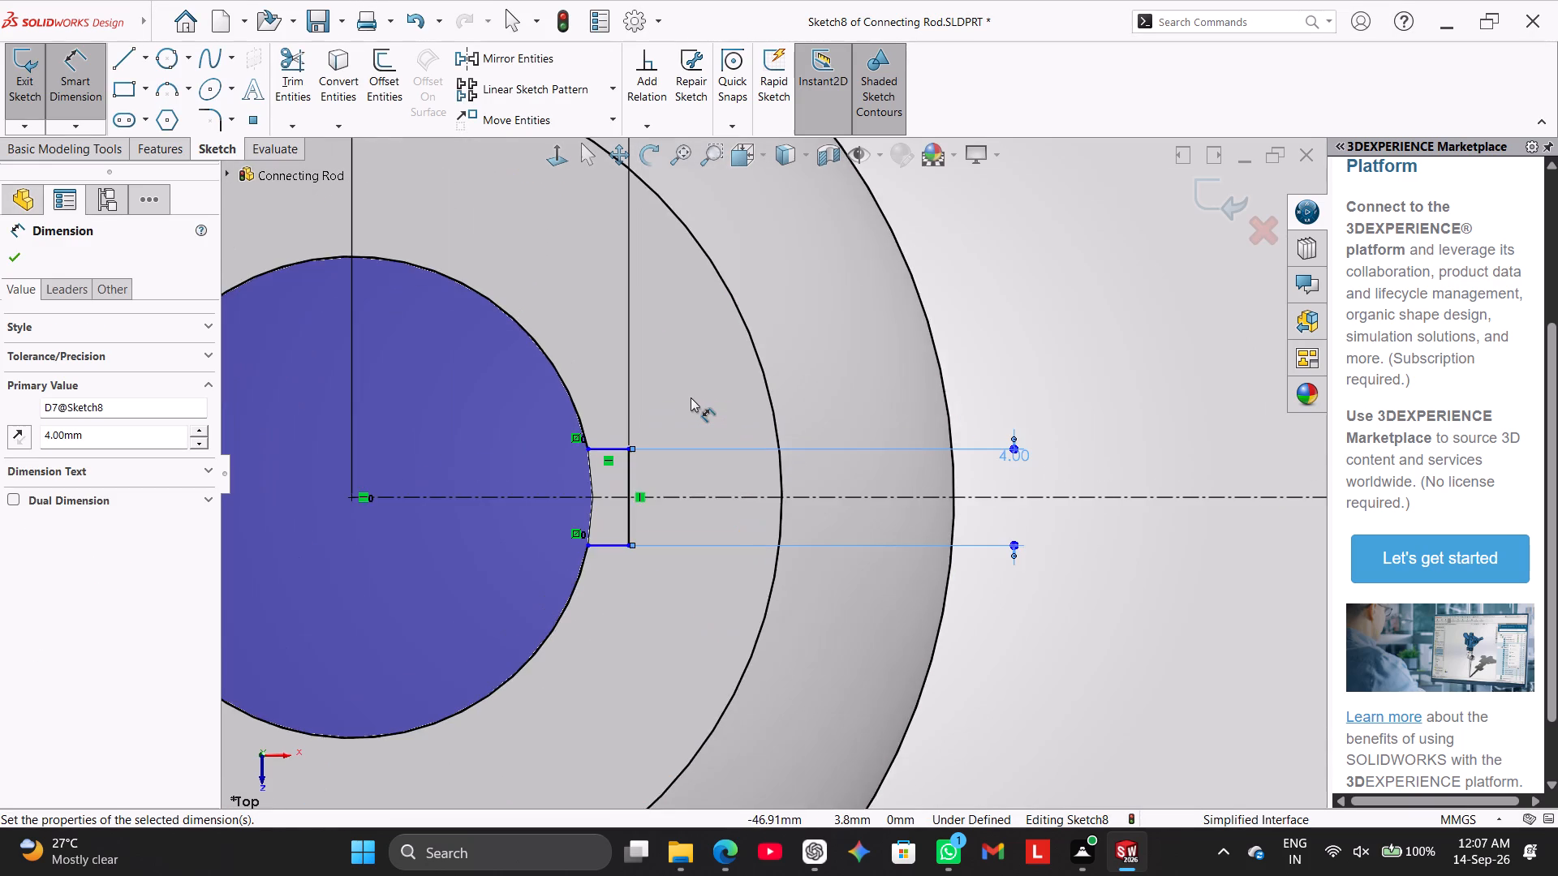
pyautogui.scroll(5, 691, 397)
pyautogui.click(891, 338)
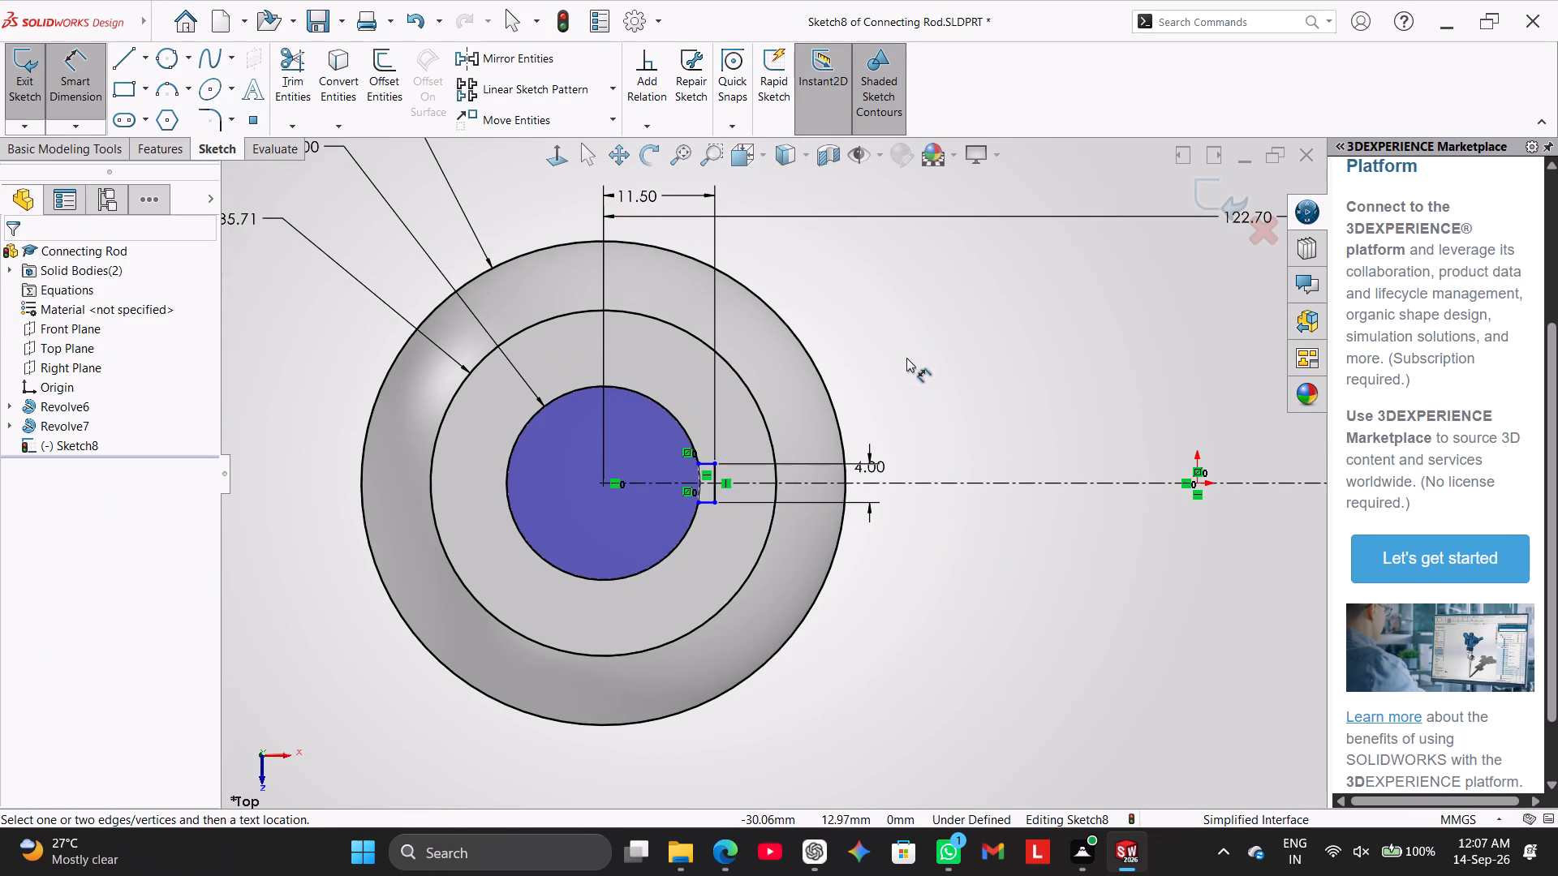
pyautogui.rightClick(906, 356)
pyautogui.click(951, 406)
# Examine the slot and circle sketch at an angle against the big end's revolved body, and again face-on.
pyautogui.moveTo(915, 363); pyautogui.dragTo(906, 377, button='middle')
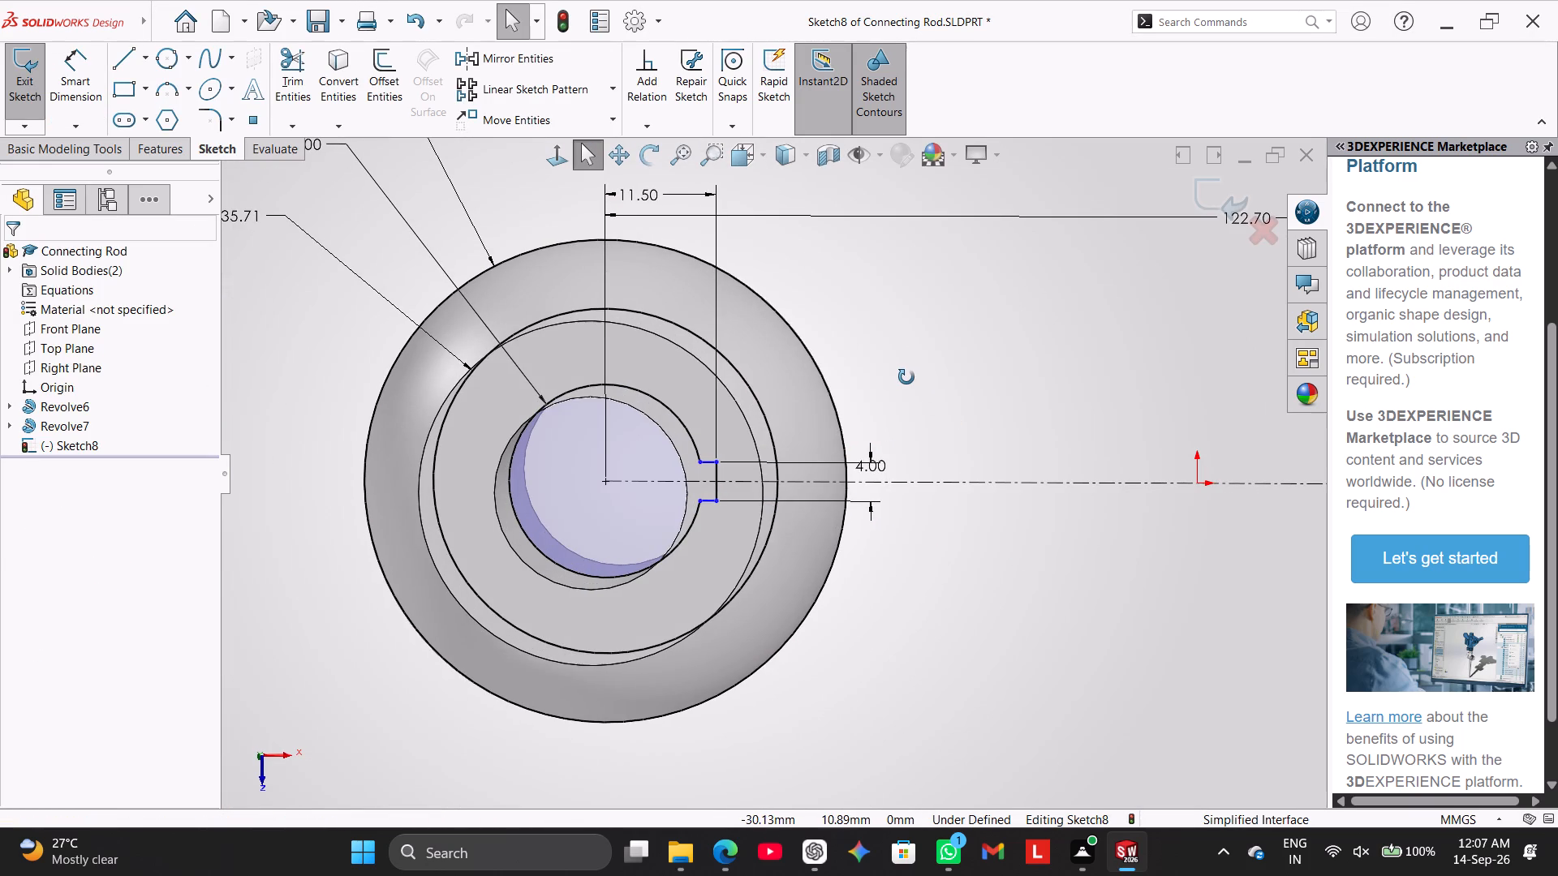
pyautogui.moveTo(906, 377); pyautogui.dragTo(969, 260, button='middle')
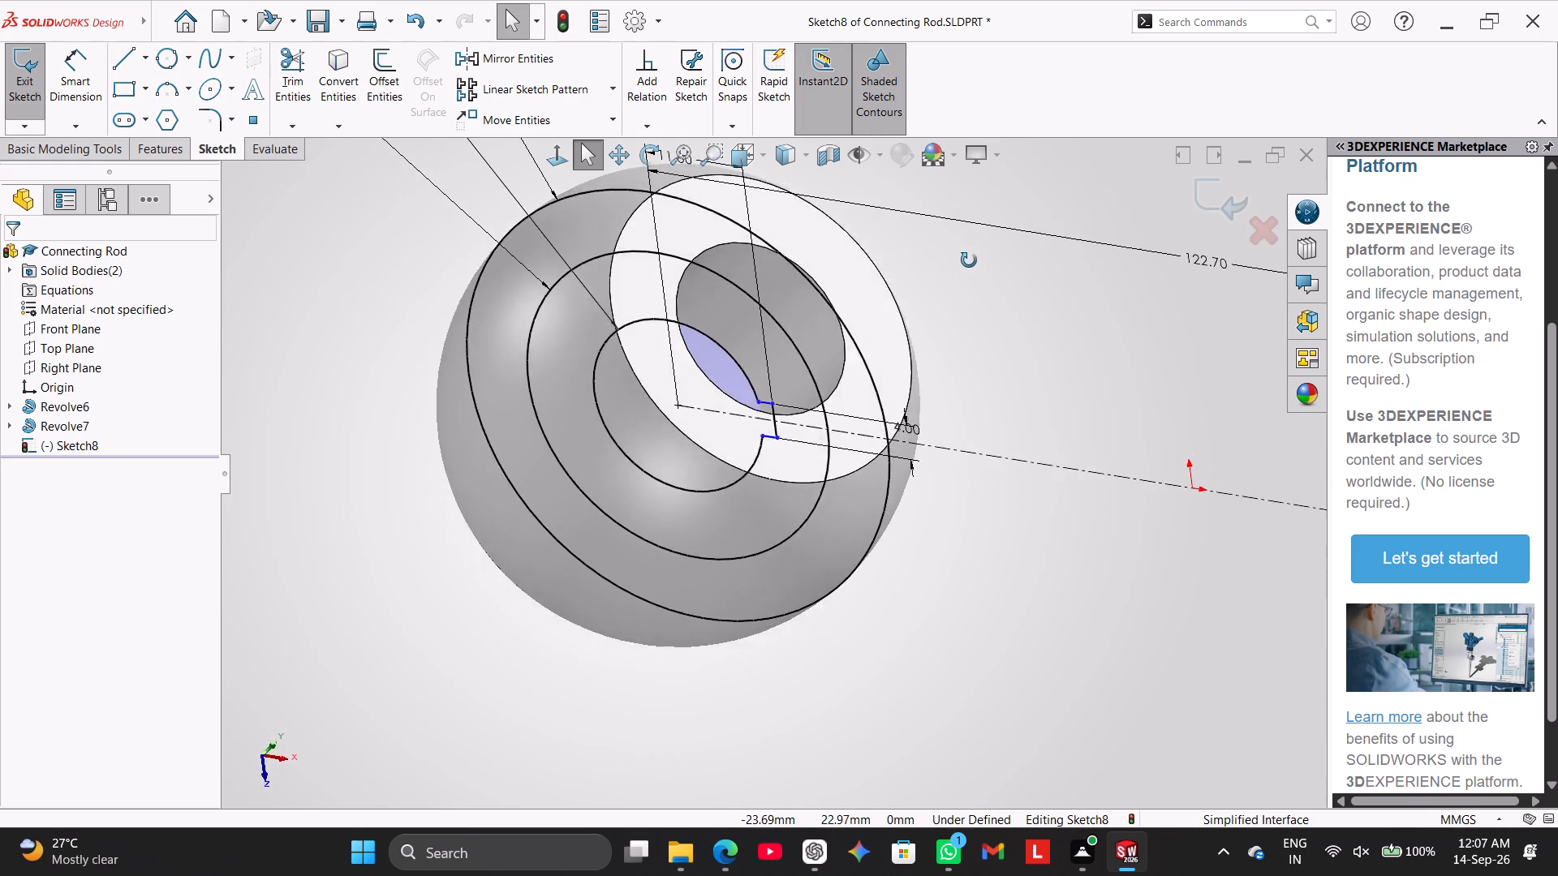
pyautogui.moveTo(969, 260); pyautogui.dragTo(906, 344, button='middle')
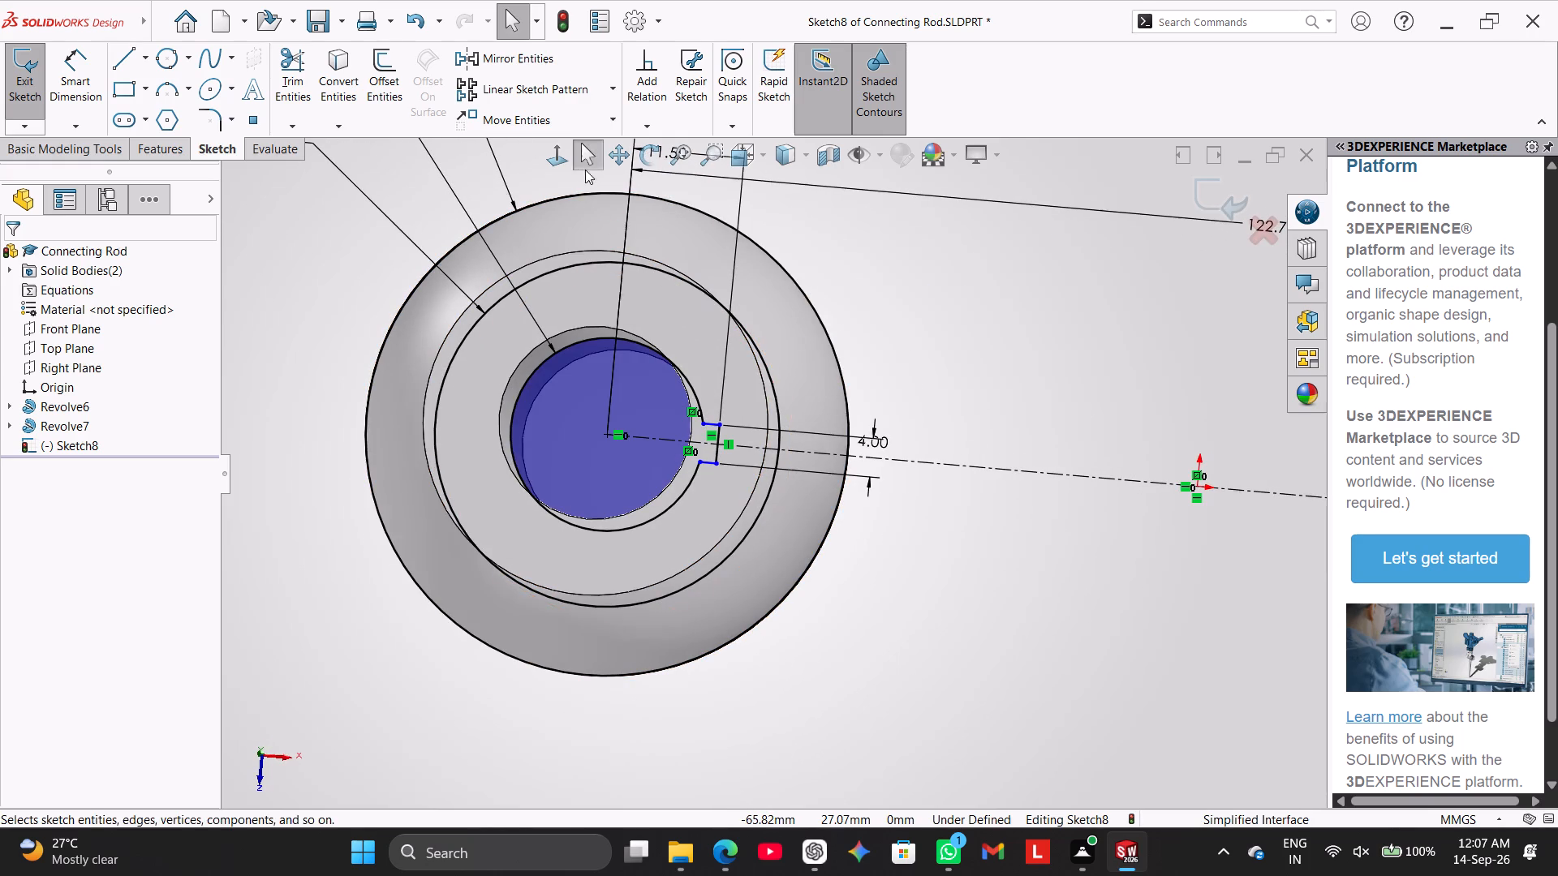
pyautogui.click(546, 151)
pyautogui.scroll(-7, 677, 460)
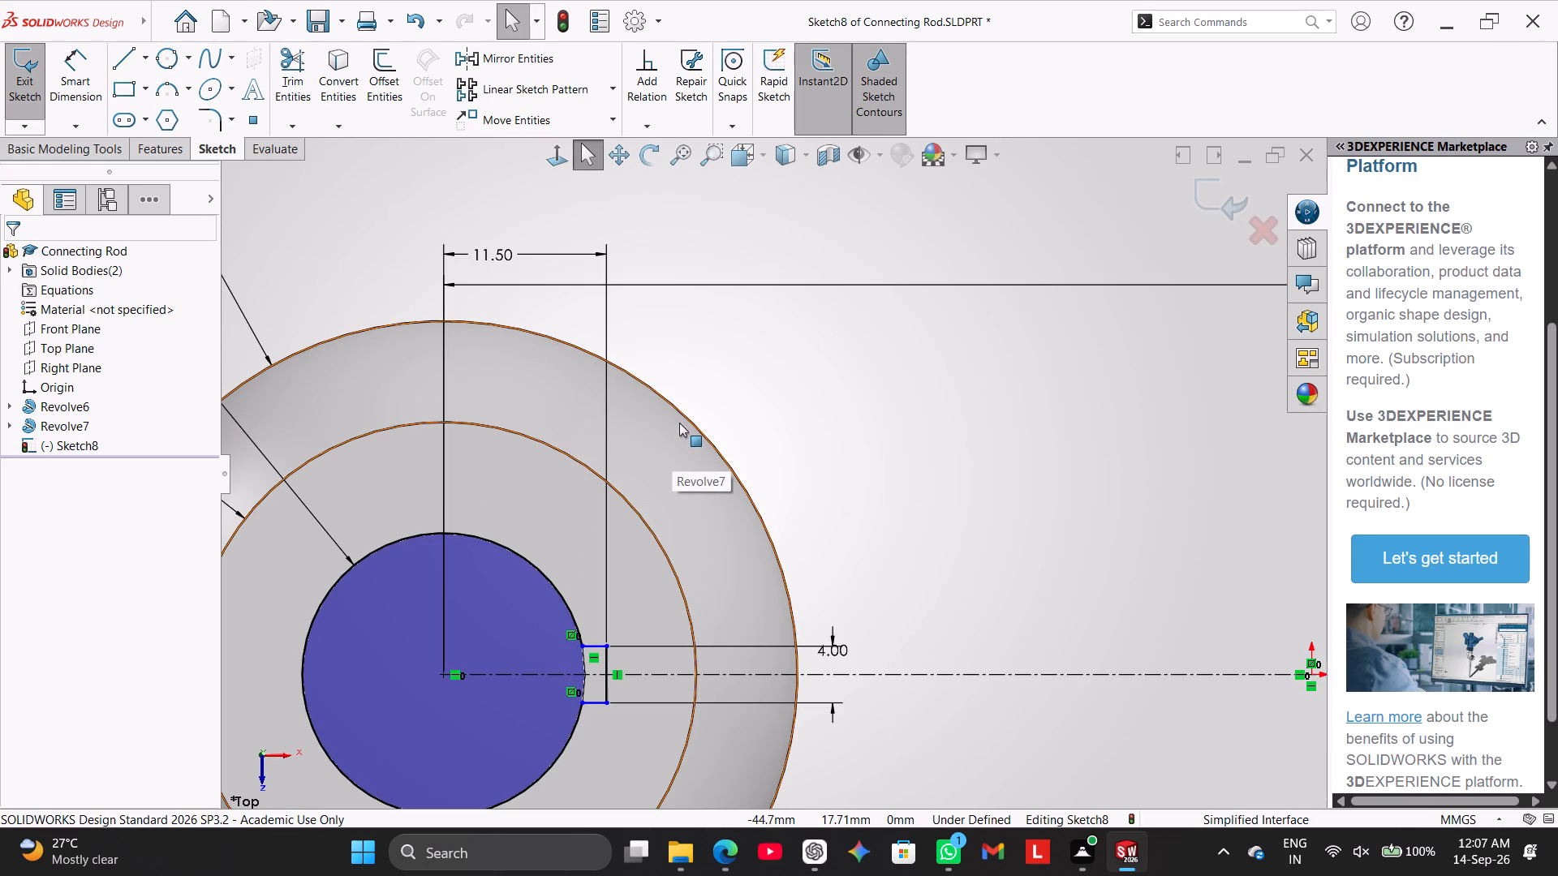
pyautogui.scroll(1, 684, 421)
pyautogui.scroll(1, 636, 556)
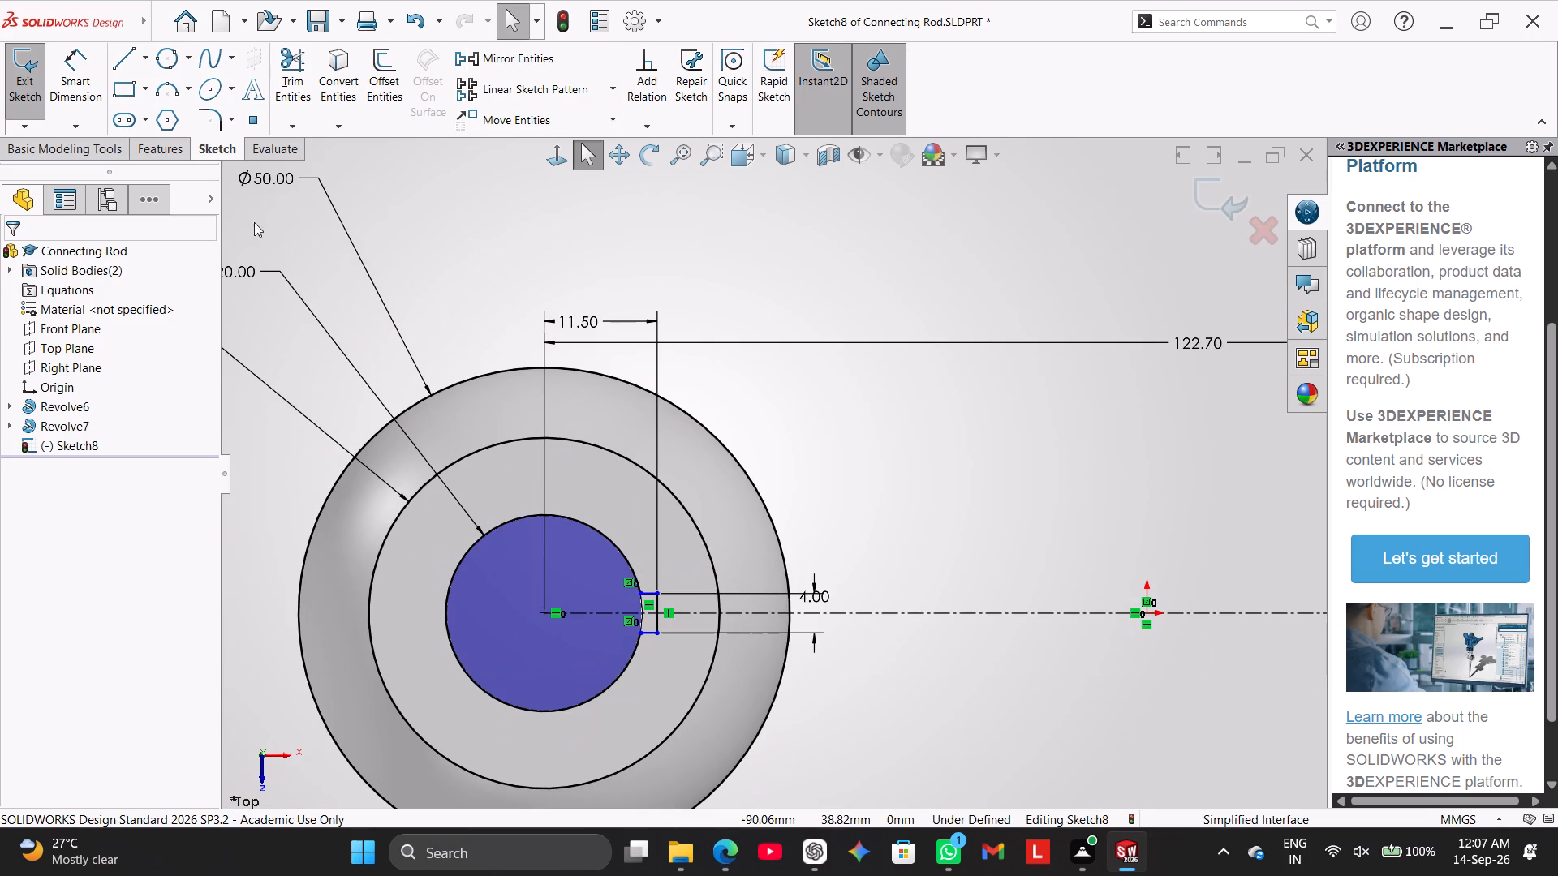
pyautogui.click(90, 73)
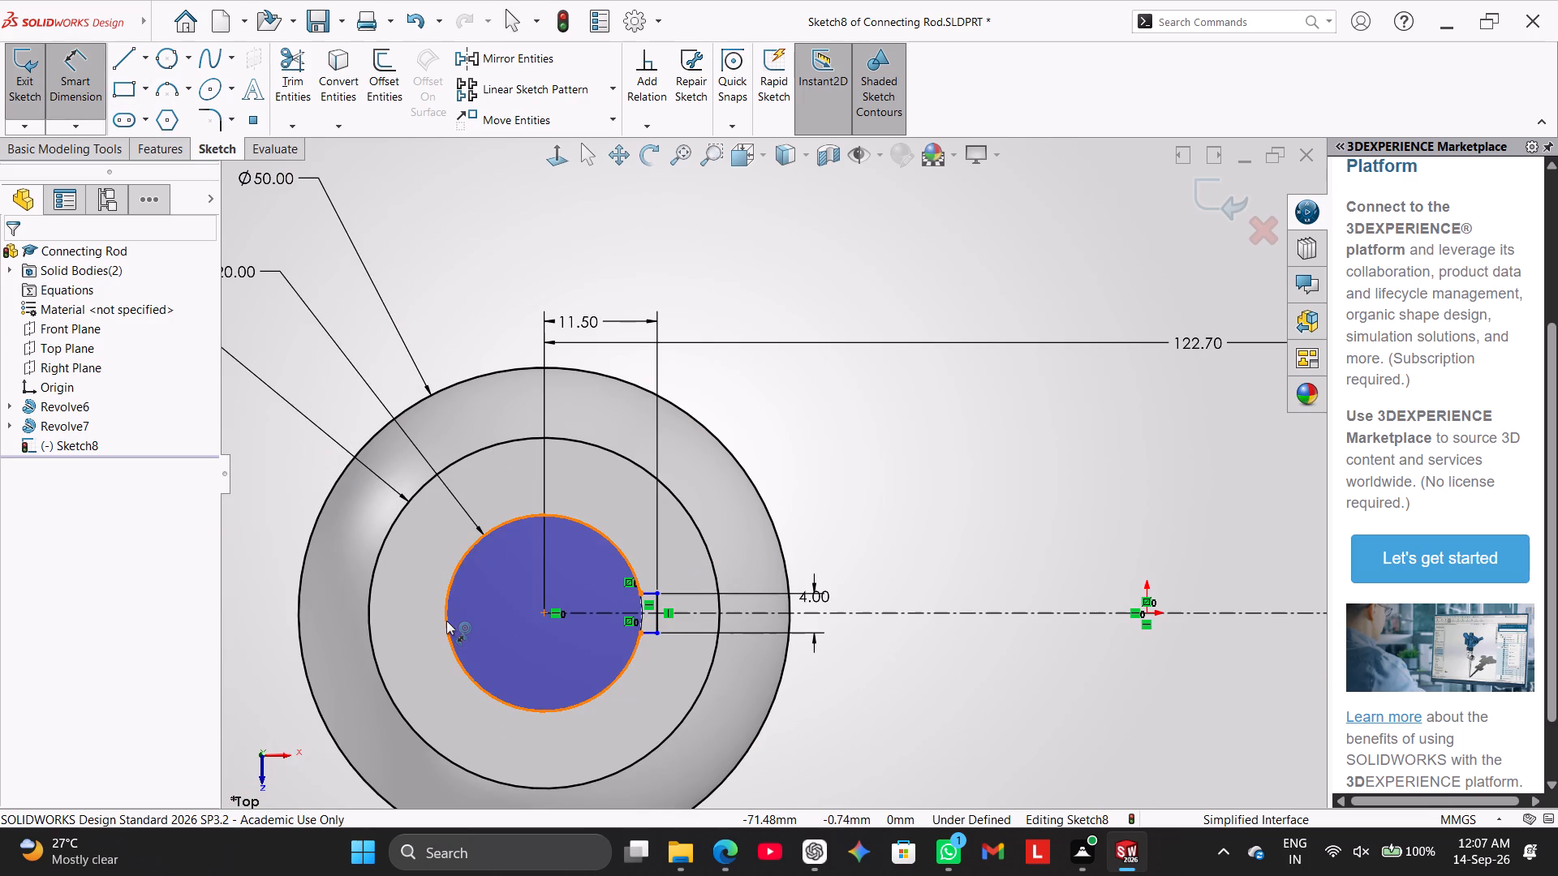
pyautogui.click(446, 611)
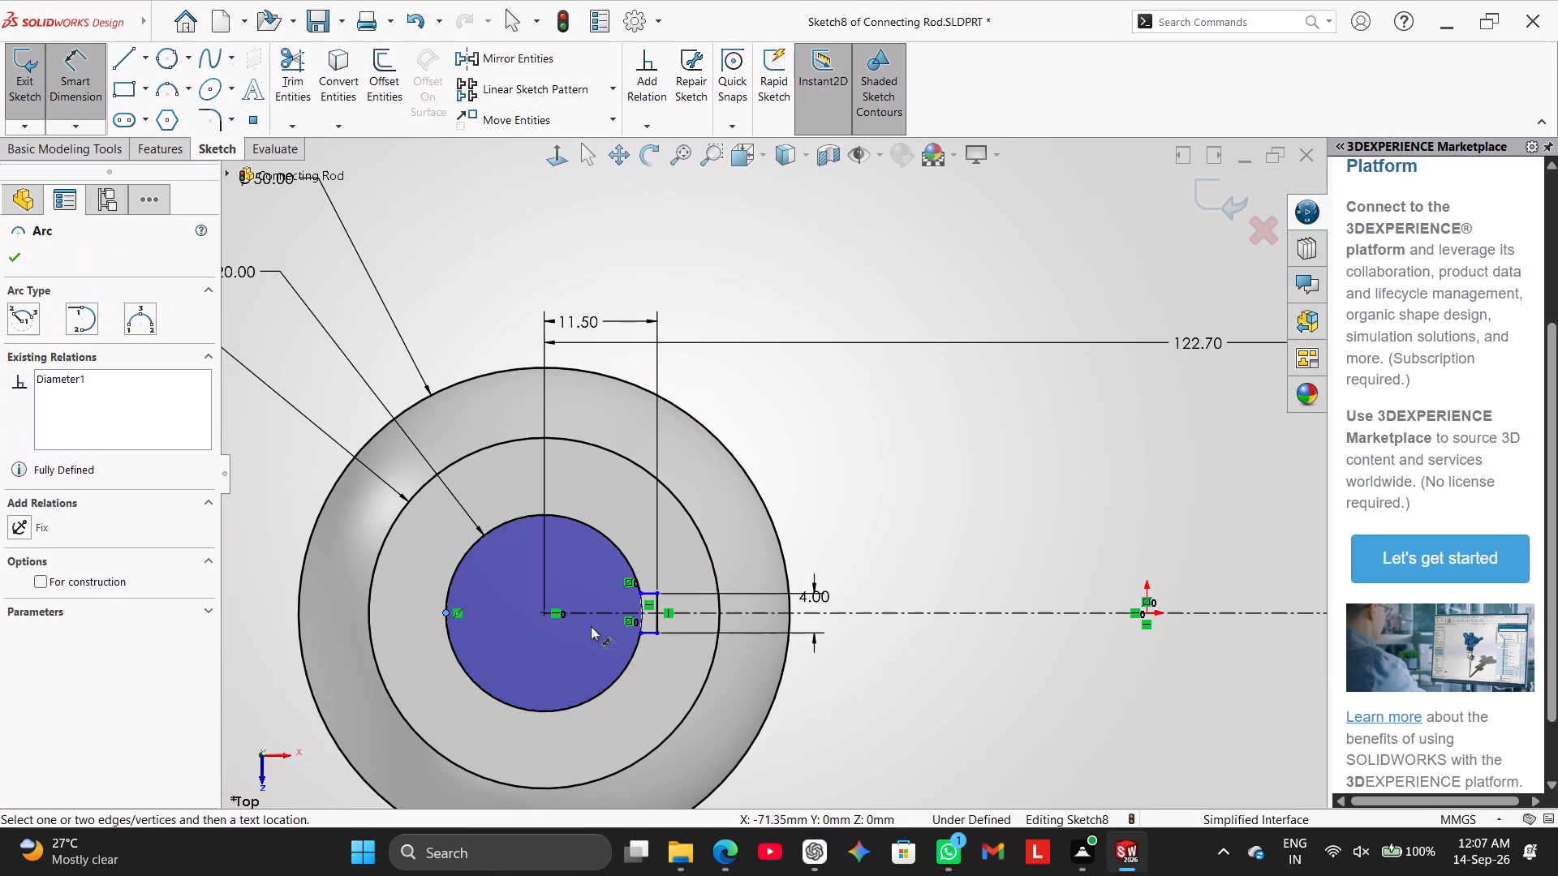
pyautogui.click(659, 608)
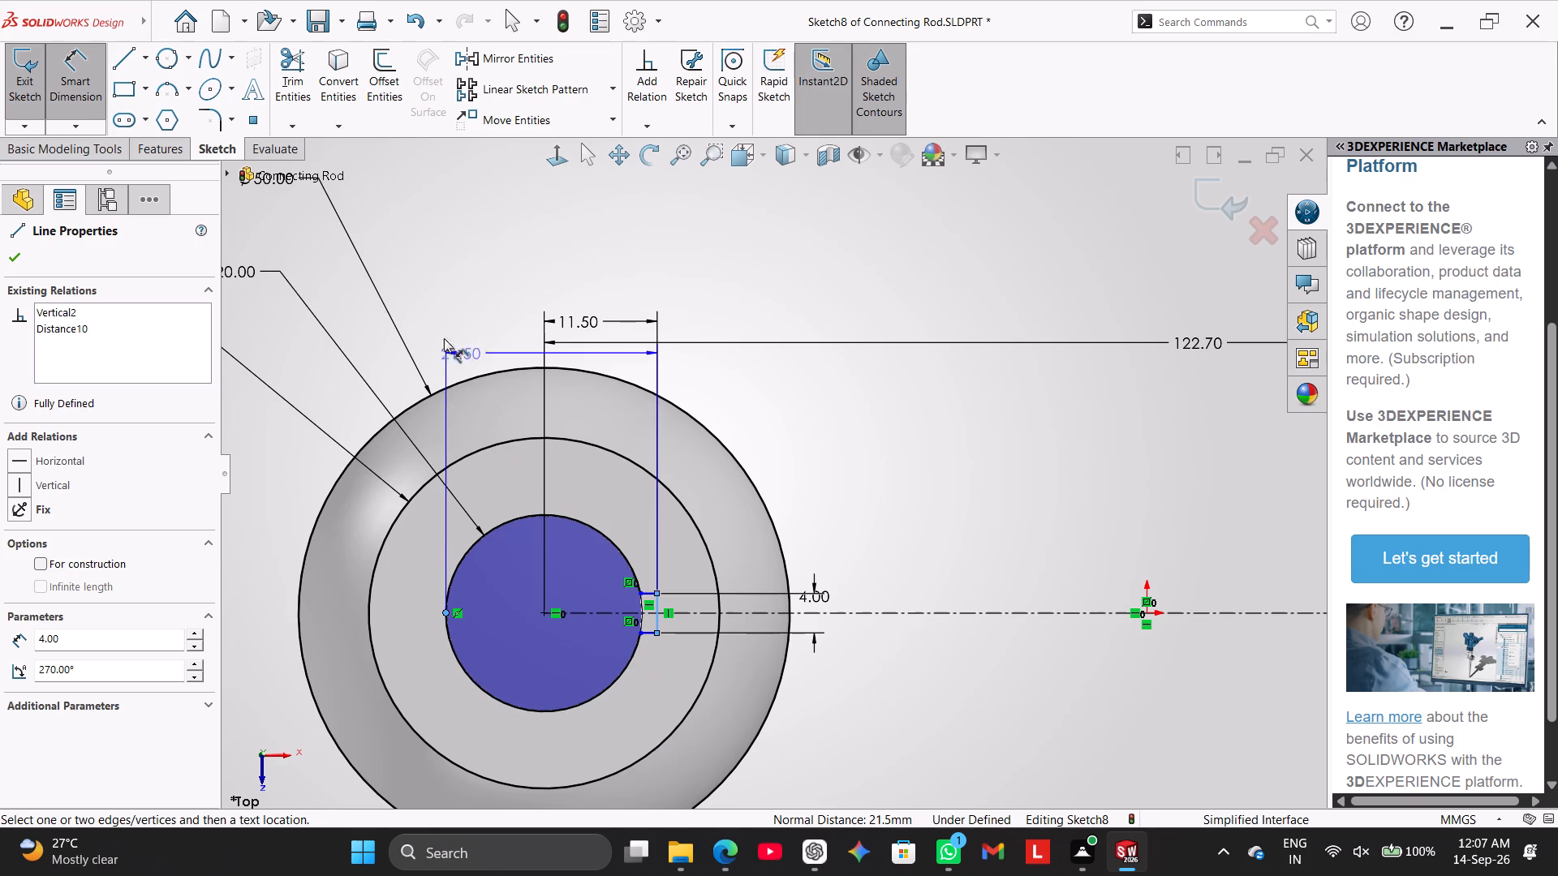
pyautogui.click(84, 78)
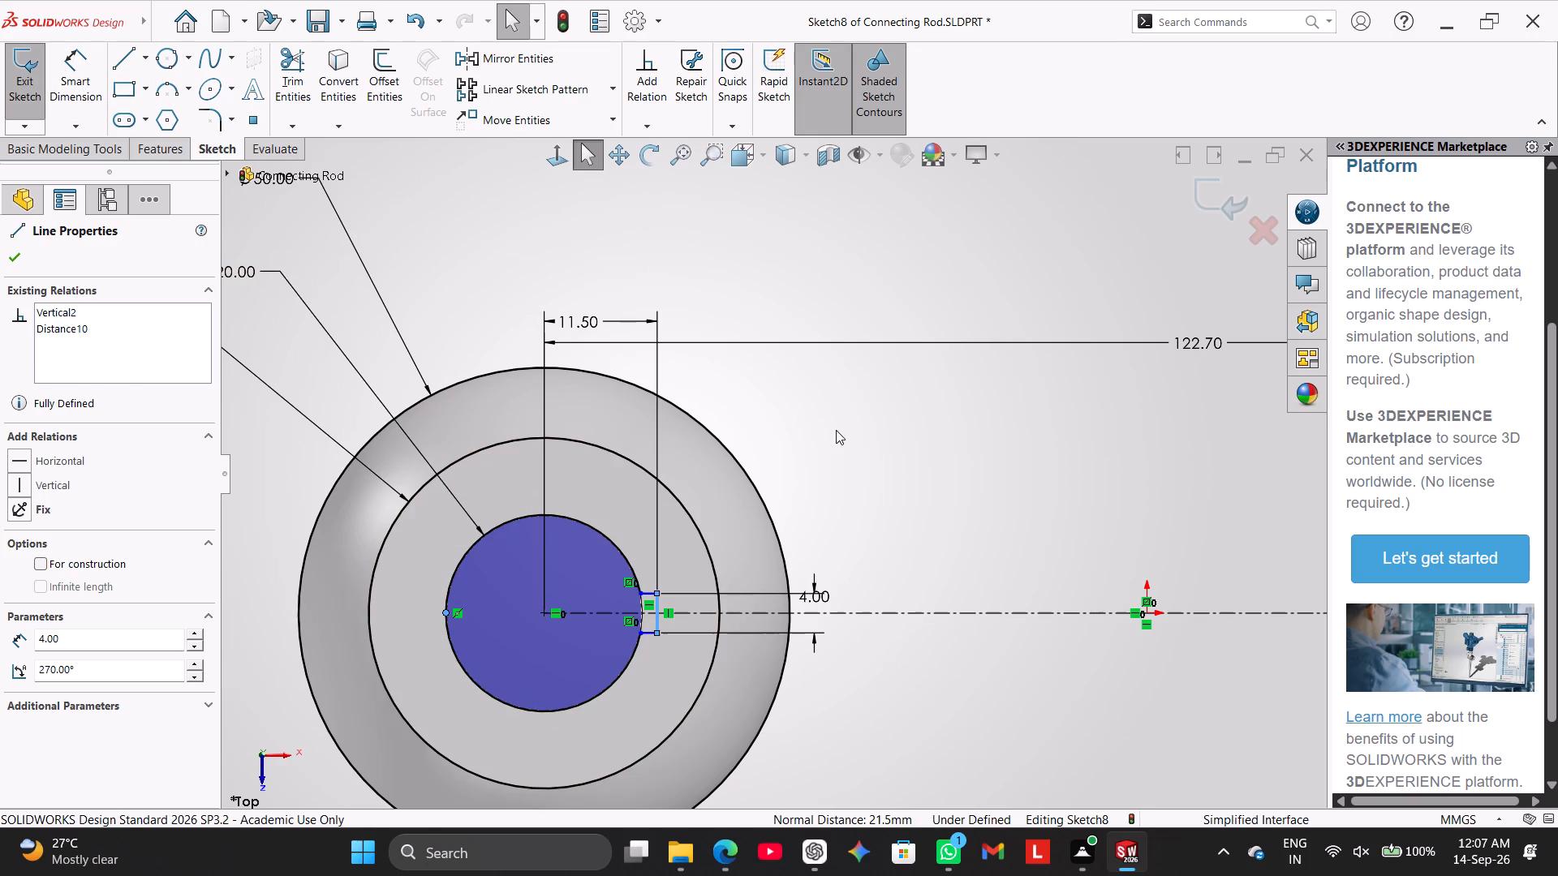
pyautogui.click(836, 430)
# Examine the corner where the slot's upper horizontal line meets the 20 mm circle.
pyautogui.scroll(-2, 523, 507)
pyautogui.scroll(-2, 863, 690)
pyautogui.scroll(-4, 669, 603)
pyautogui.scroll(-8, 689, 513)
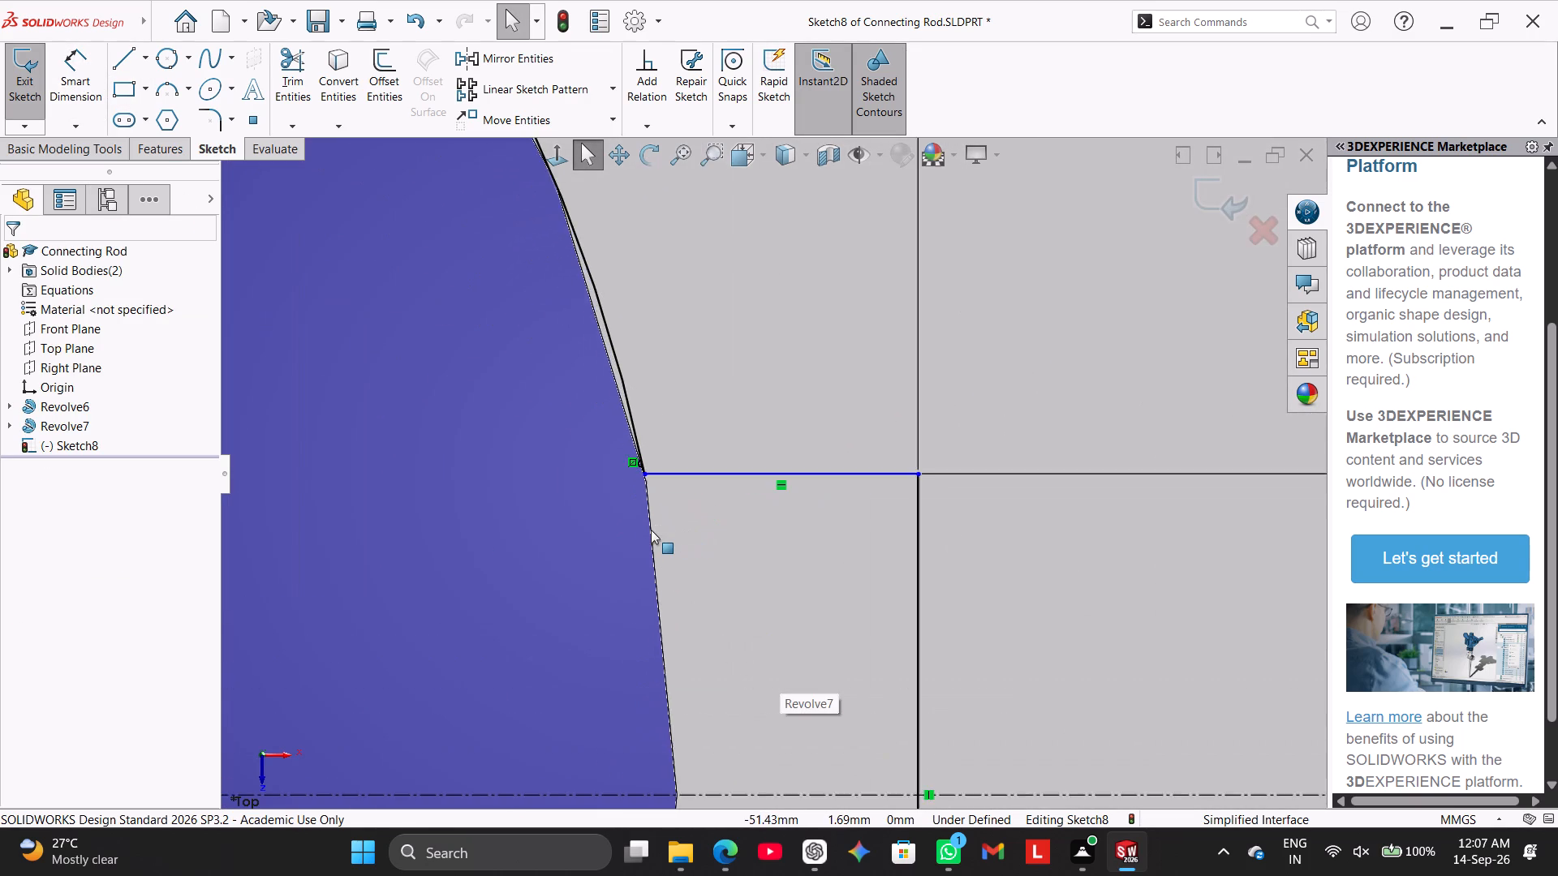
pyautogui.scroll(11, 651, 530)
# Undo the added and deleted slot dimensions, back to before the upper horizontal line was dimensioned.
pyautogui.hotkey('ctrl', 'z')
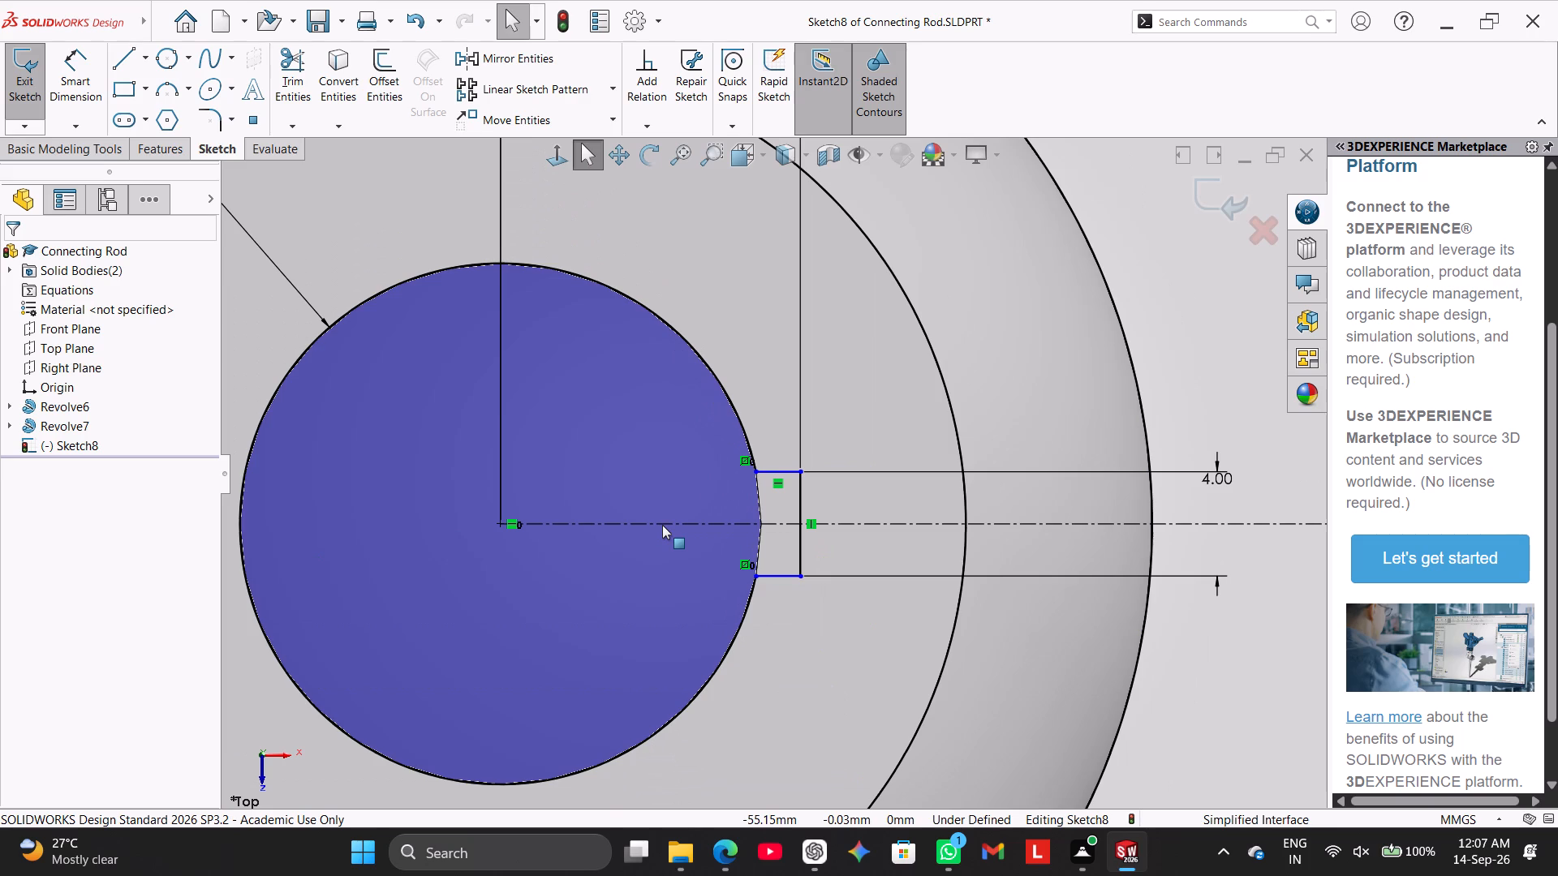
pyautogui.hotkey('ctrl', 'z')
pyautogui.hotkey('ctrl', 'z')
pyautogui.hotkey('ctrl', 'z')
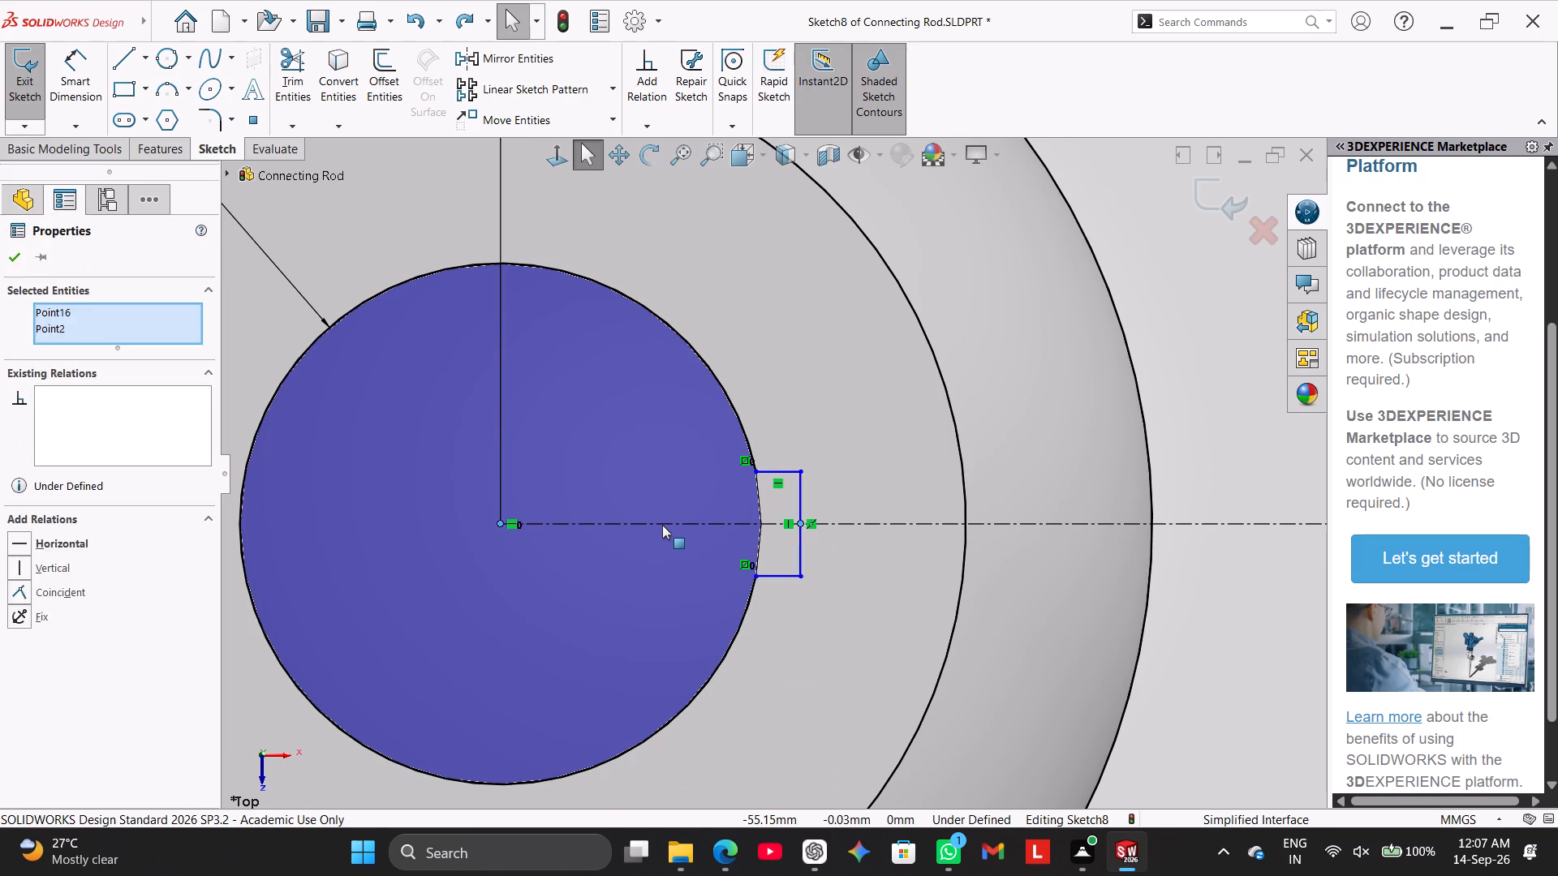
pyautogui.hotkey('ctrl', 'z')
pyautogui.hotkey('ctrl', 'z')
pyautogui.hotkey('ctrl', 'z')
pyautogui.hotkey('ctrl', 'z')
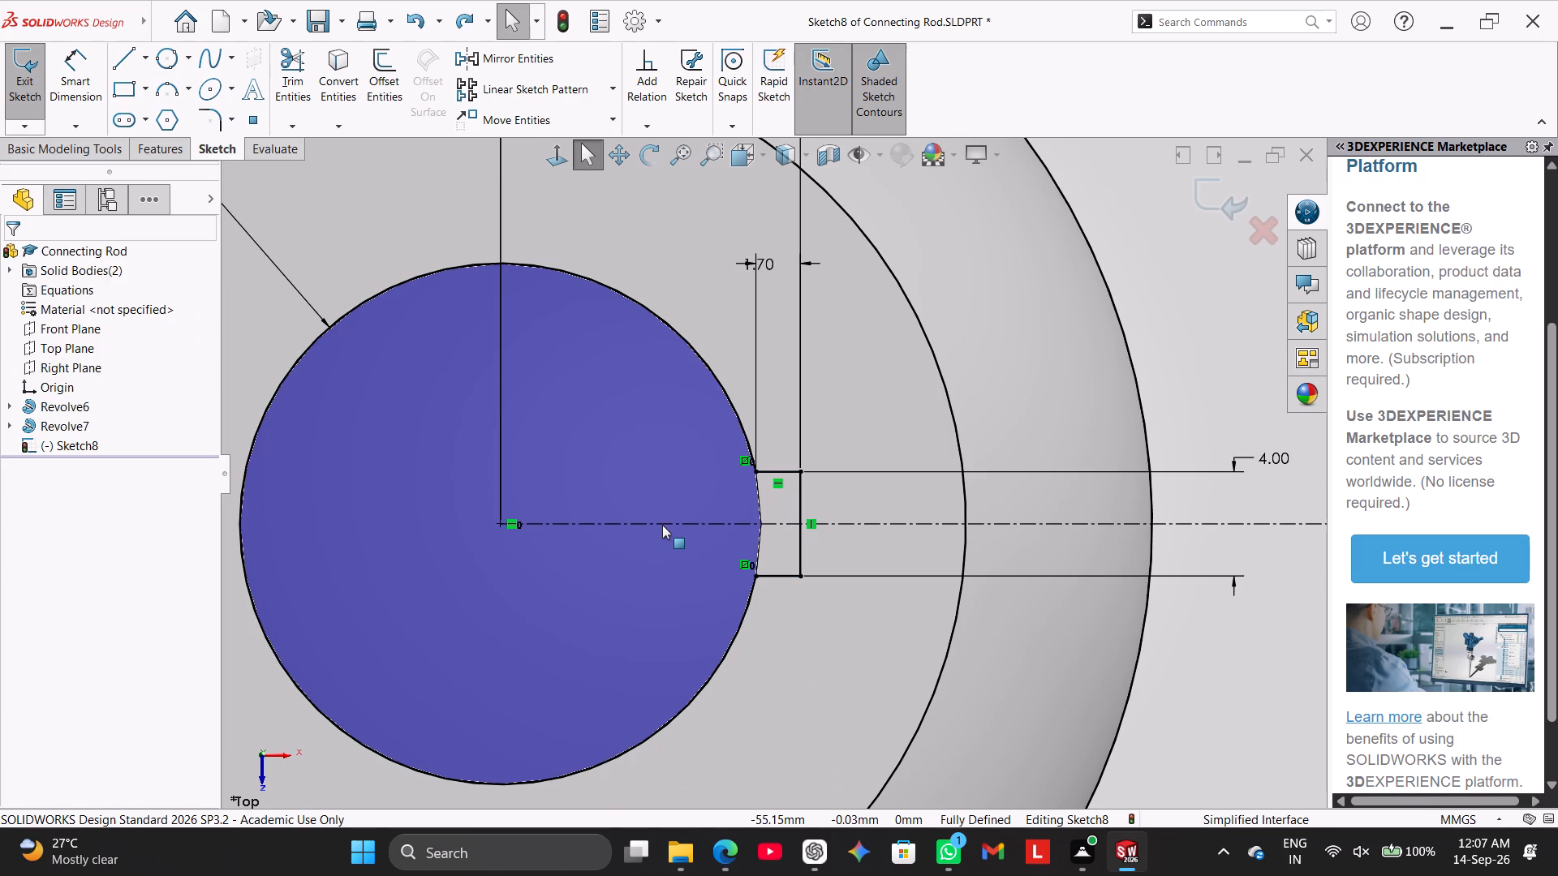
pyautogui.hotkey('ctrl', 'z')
# Undo the repositioning of the 4 mm width dimension and the trimming of both horizontal slot lines, extending them back to the 35.71 mm circle.
pyautogui.hotkey('ctrl', 'z')
pyautogui.hotkey('ctrl', 'z')
pyautogui.hotkey('ctrl', 'z')
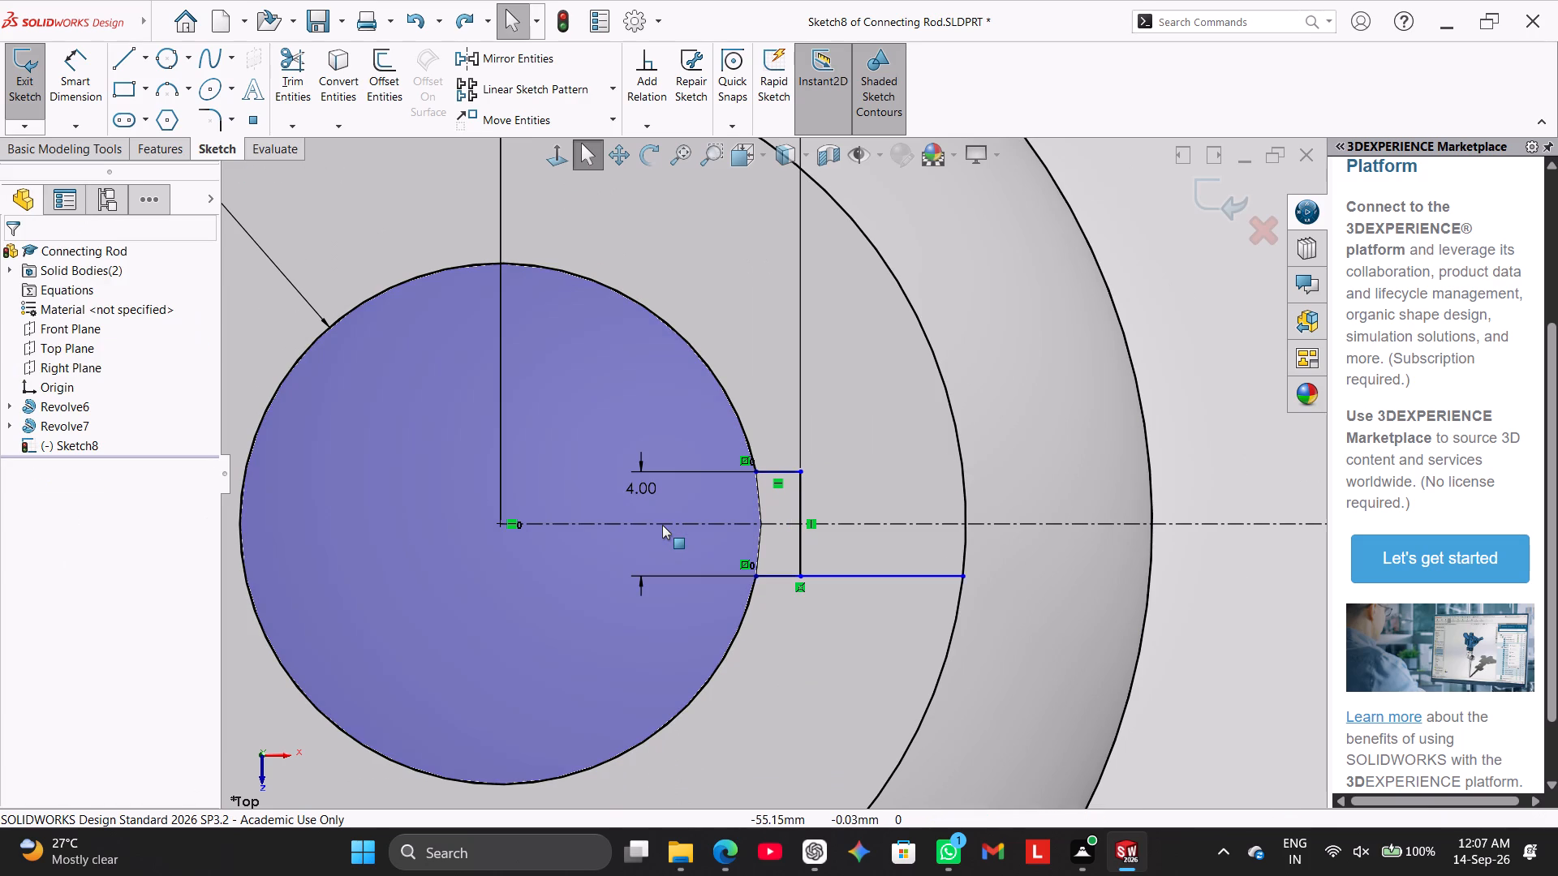
pyautogui.hotkey('ctrl', 'z')
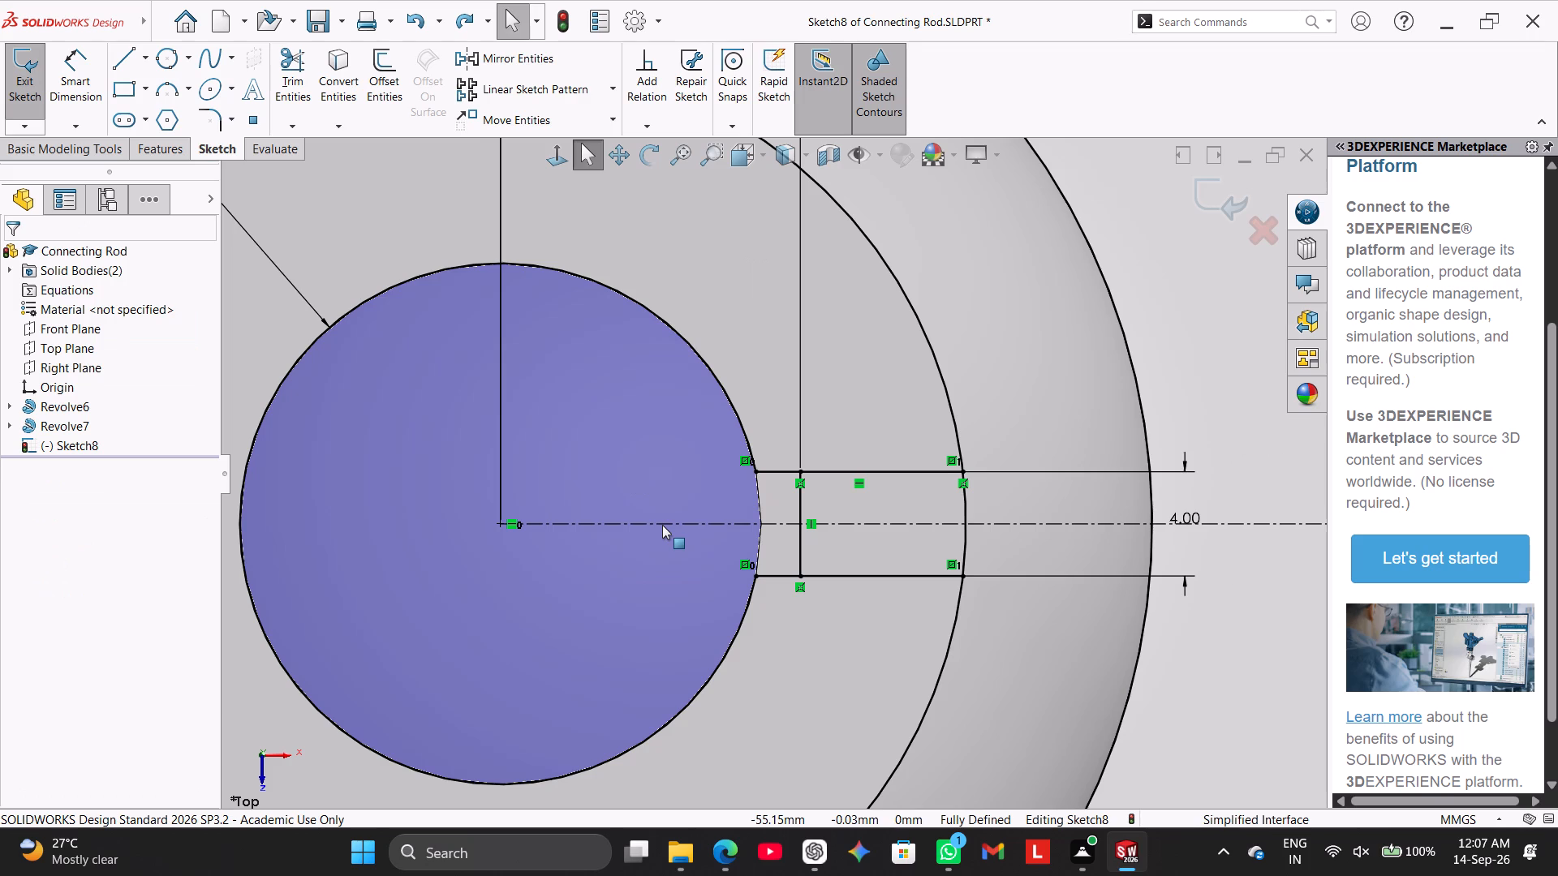
pyautogui.hotkey('ctrl', 'z')
pyautogui.hotkey('ctrl', 'z')
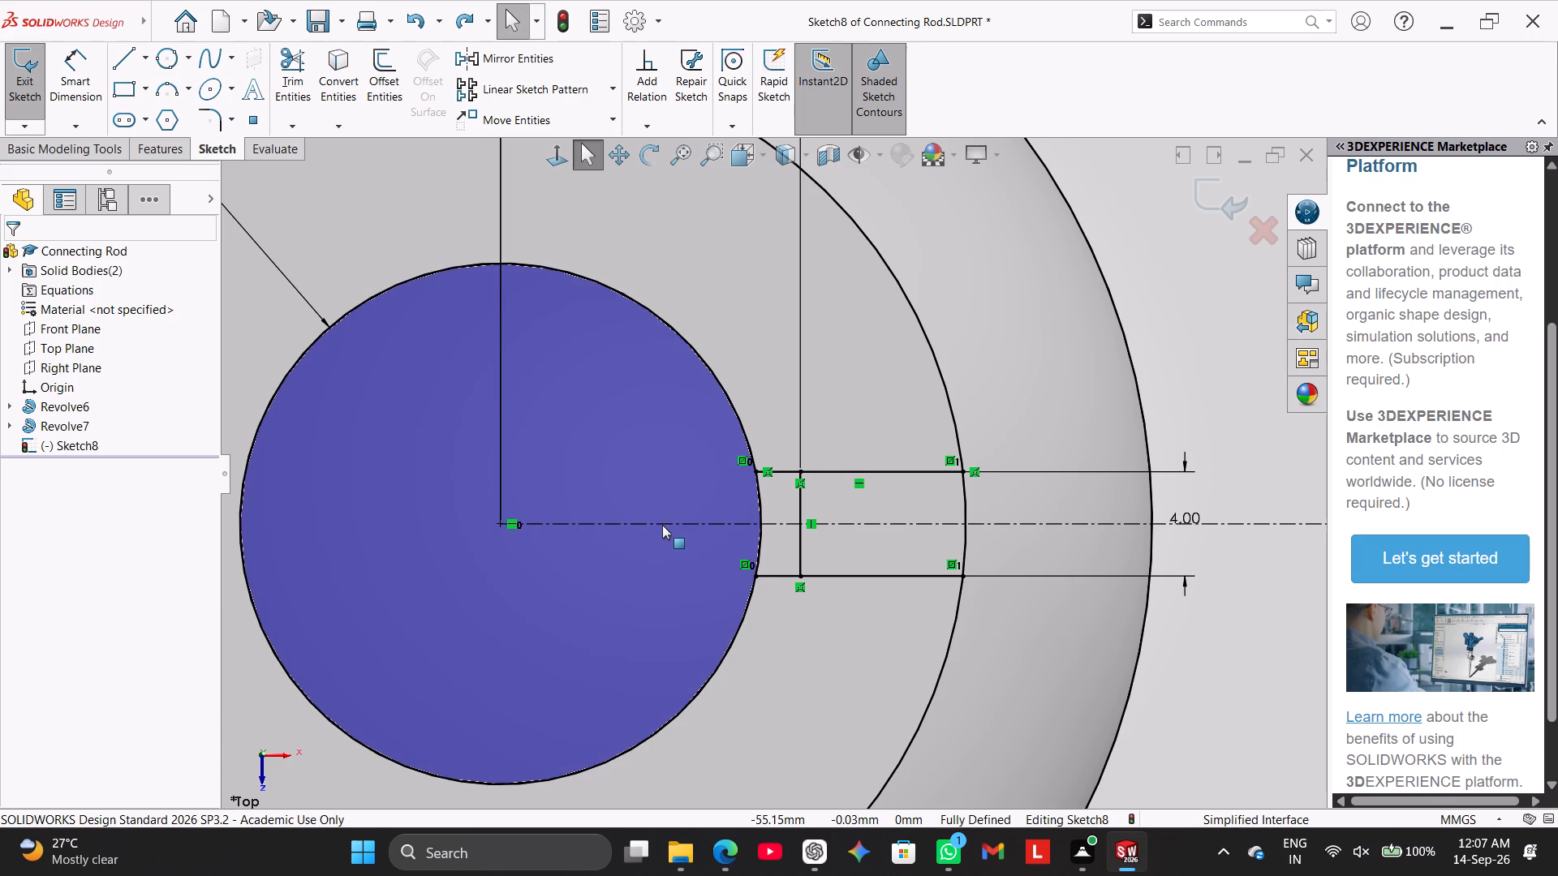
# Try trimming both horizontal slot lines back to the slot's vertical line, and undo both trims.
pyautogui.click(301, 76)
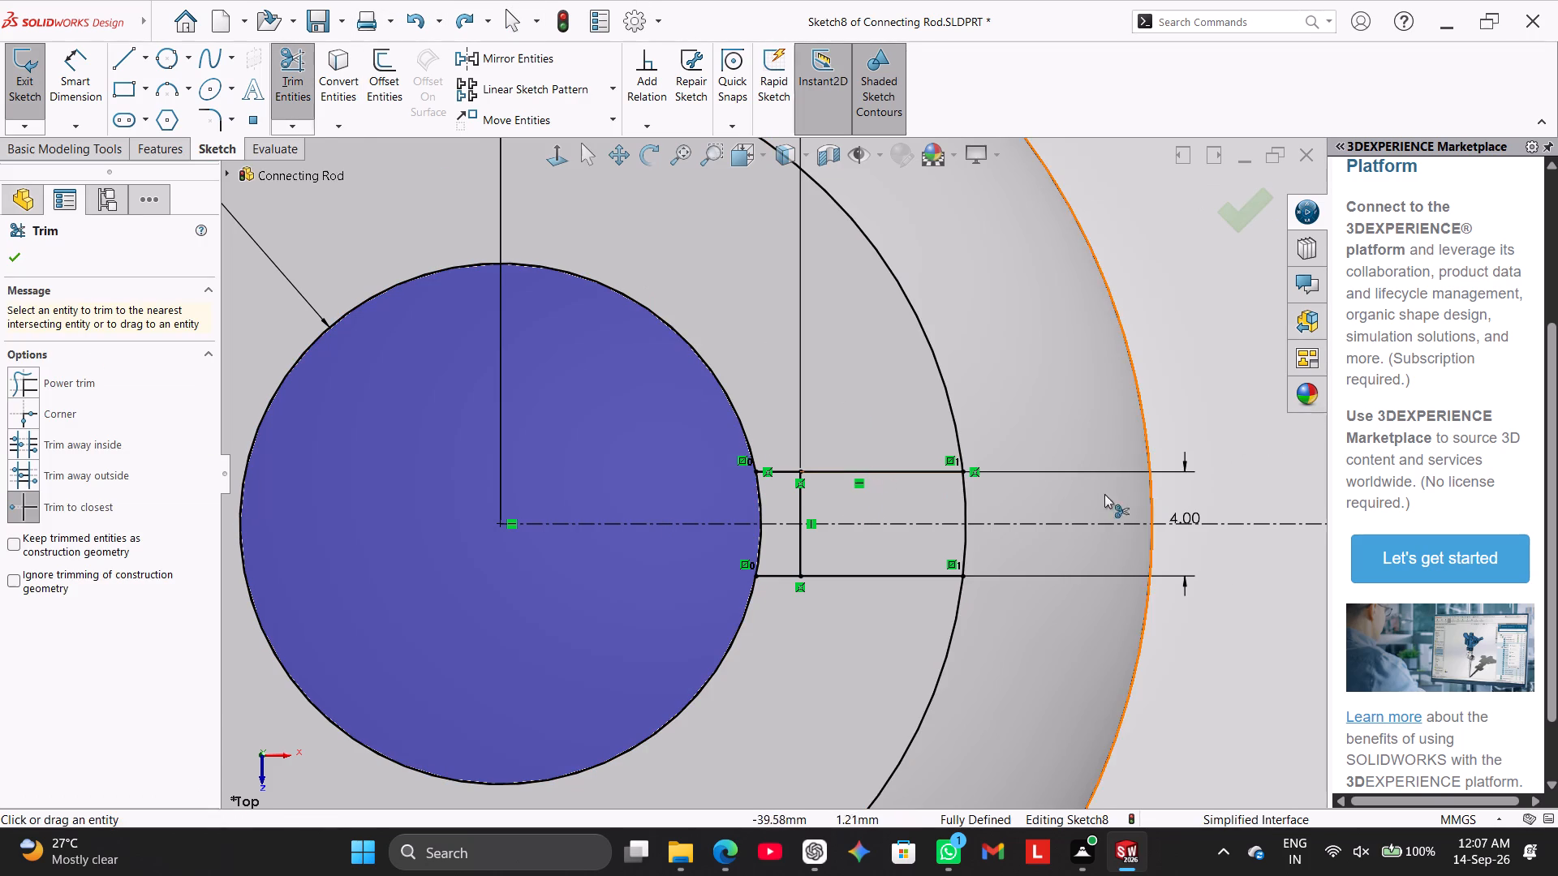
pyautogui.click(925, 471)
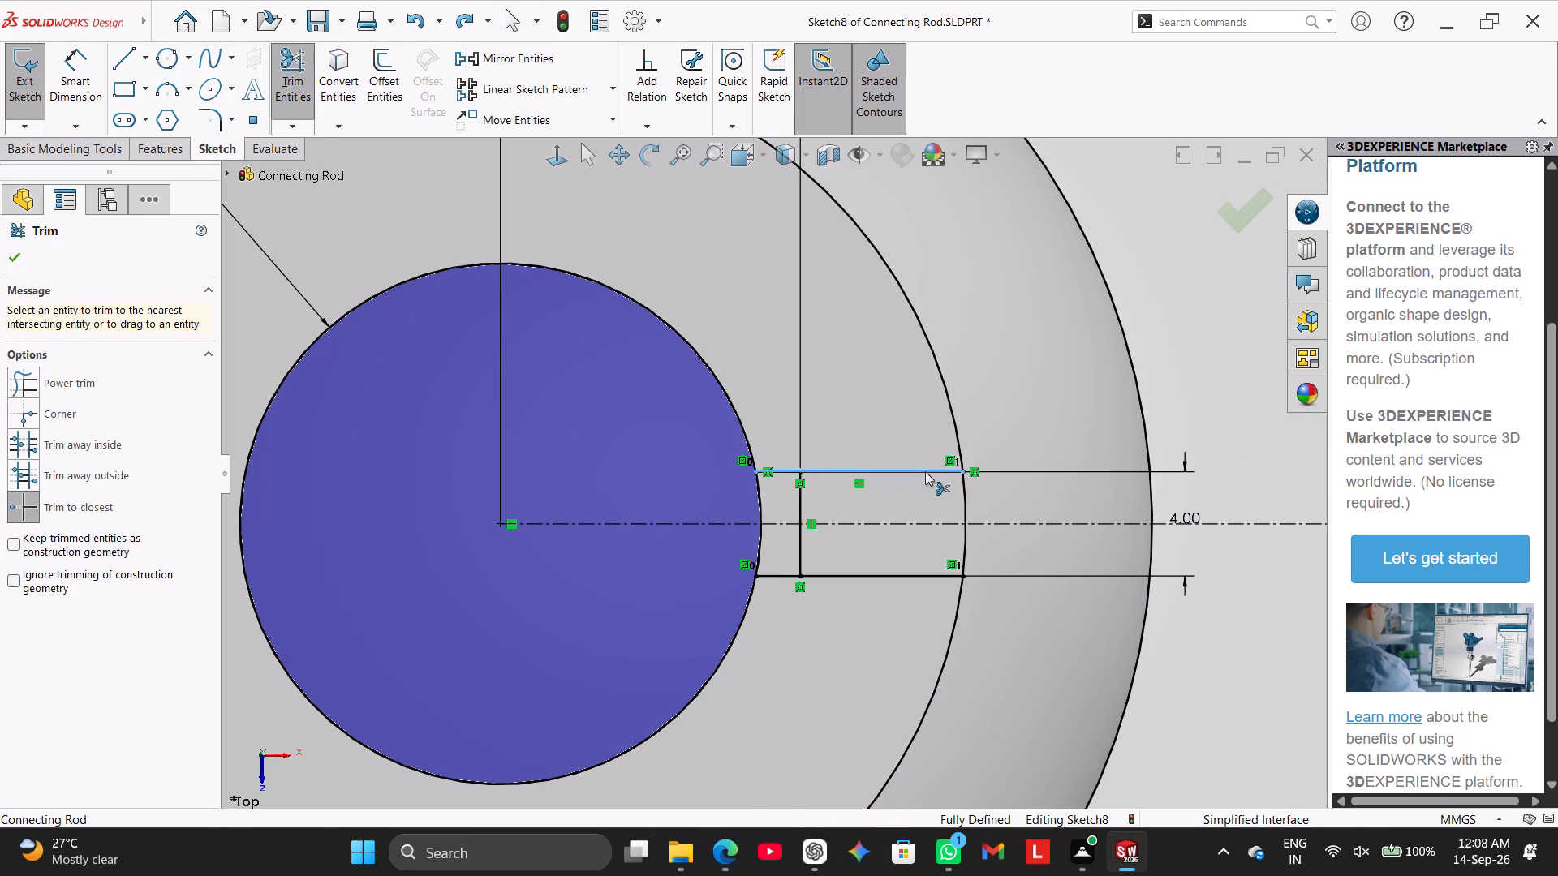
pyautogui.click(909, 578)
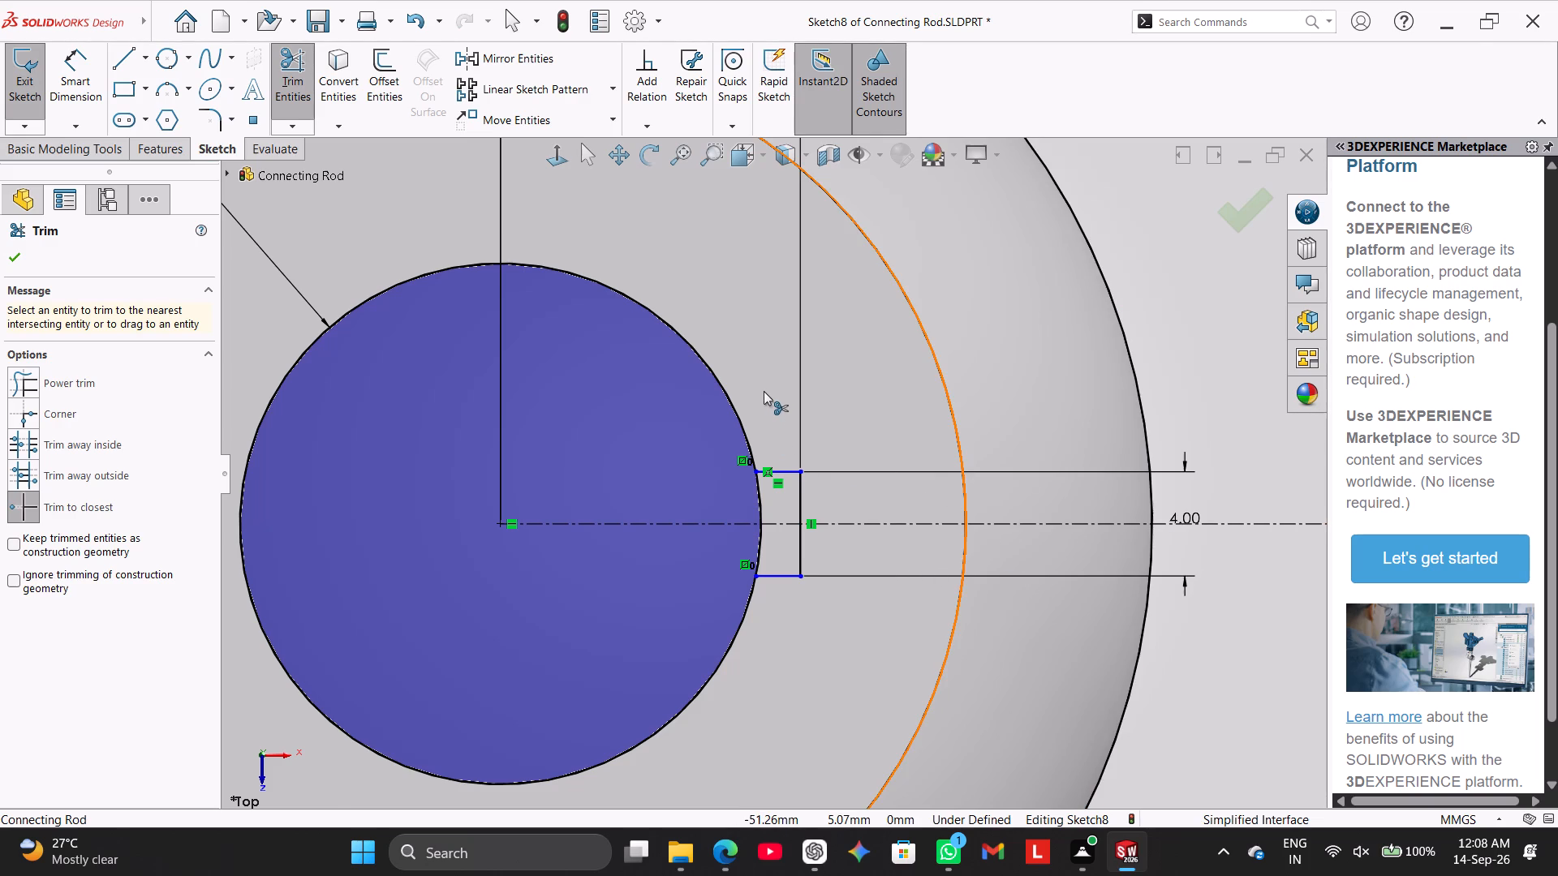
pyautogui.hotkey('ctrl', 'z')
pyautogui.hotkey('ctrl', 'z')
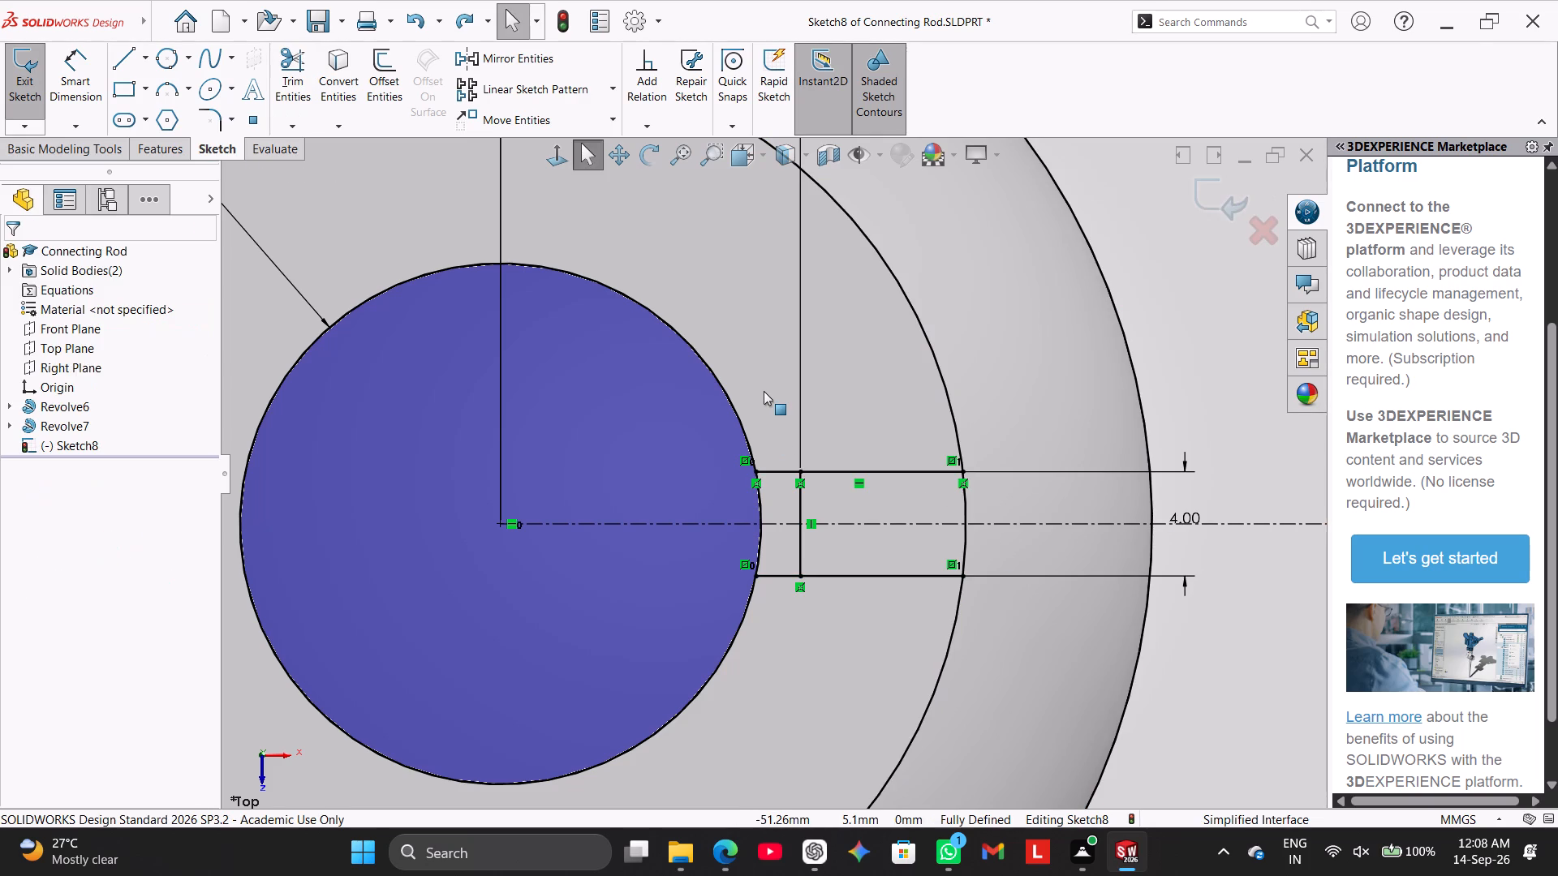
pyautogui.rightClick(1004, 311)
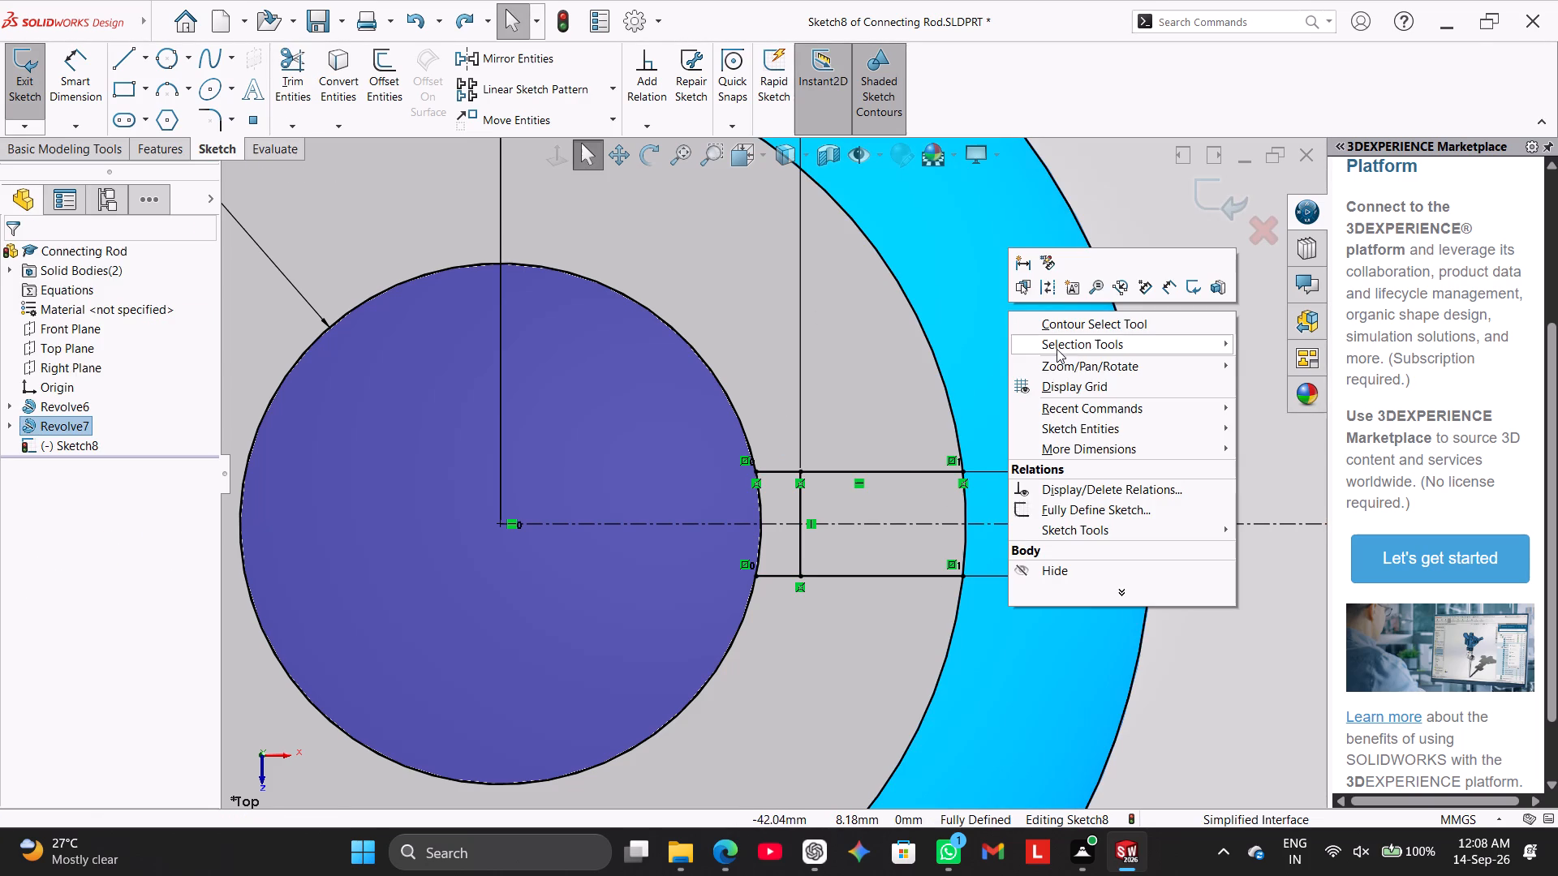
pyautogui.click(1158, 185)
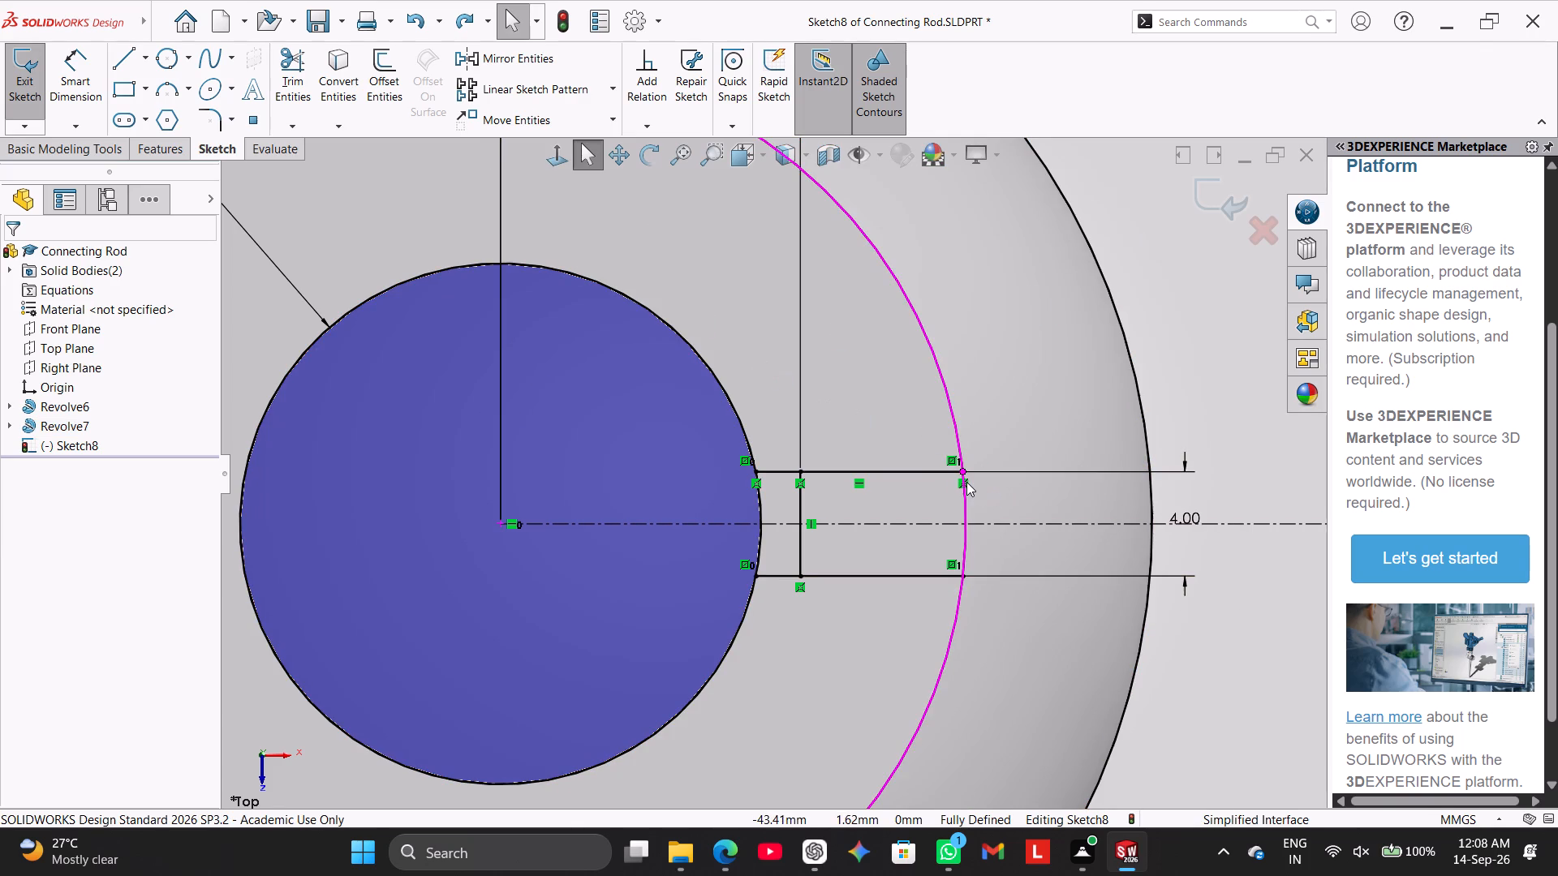
# Delete the coincident relation tying the upper horizontal slot line's outer endpoint to the 35.71 mm circle.
pyautogui.scroll(-4, 1009, 467)
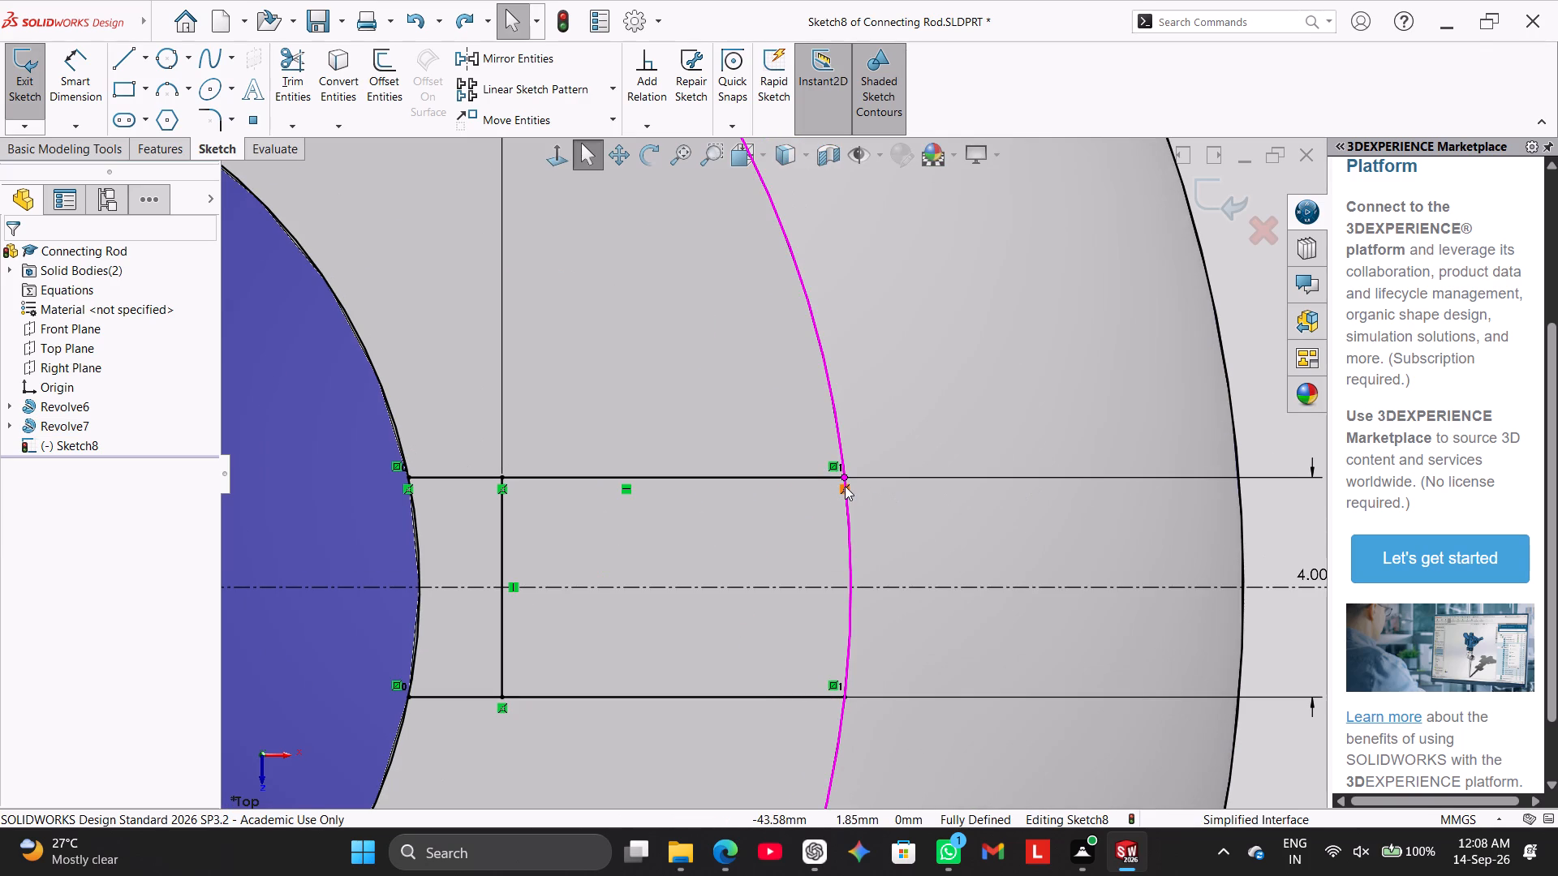
pyautogui.scroll(-8, 944, 480)
pyautogui.scroll(-1, 598, 498)
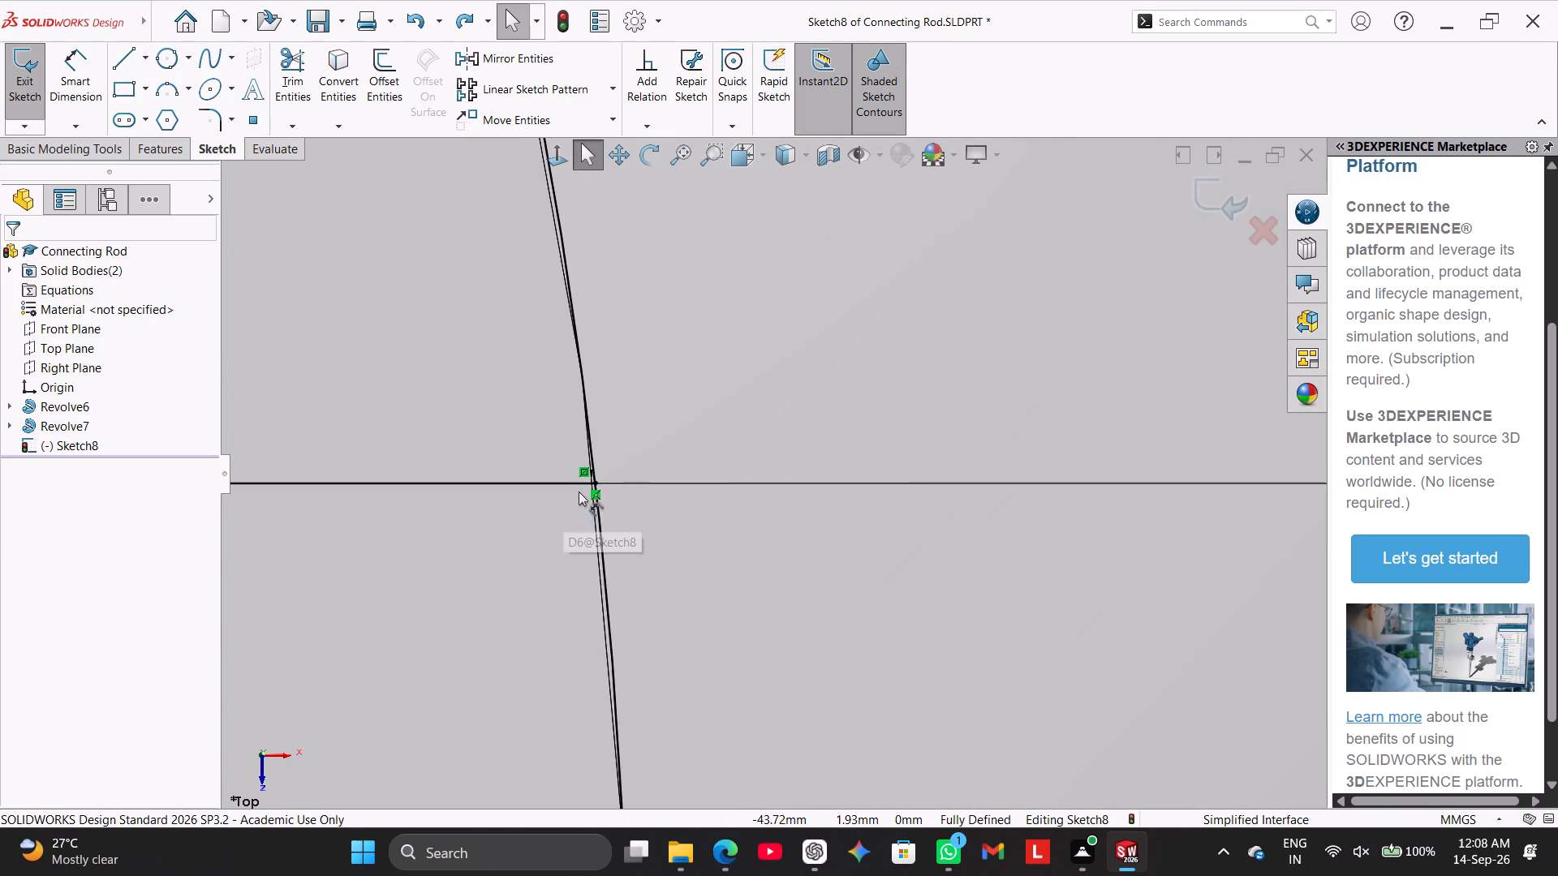
pyautogui.scroll(-13, 703, 460)
pyautogui.scroll(4, 441, 523)
pyautogui.scroll(-4, 451, 544)
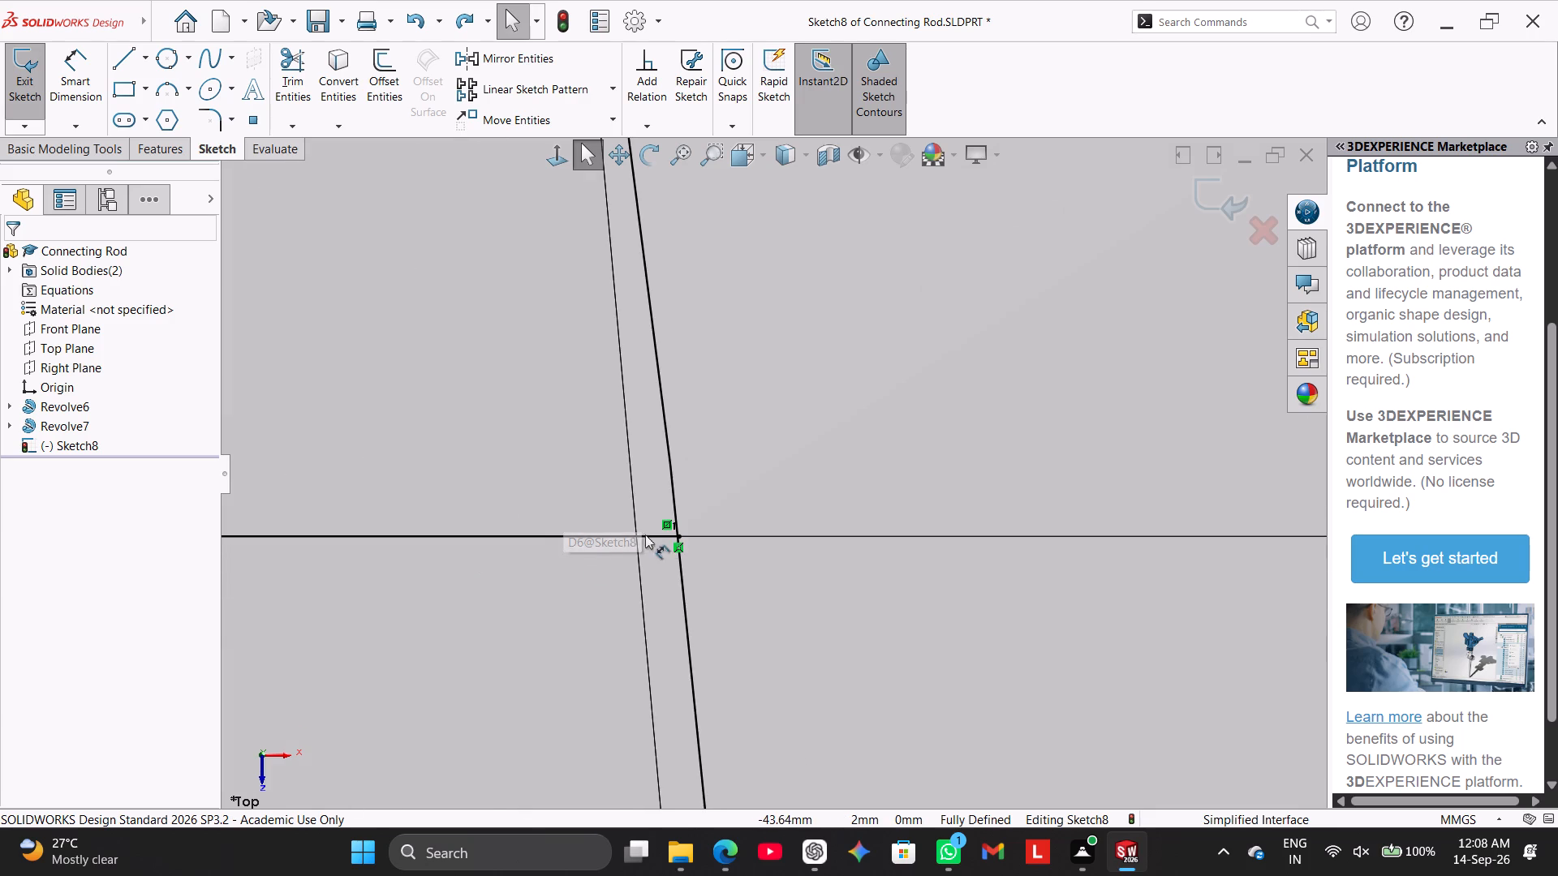
pyautogui.scroll(-1, 662, 533)
pyautogui.moveTo(687, 532); pyautogui.dragTo(631, 530)
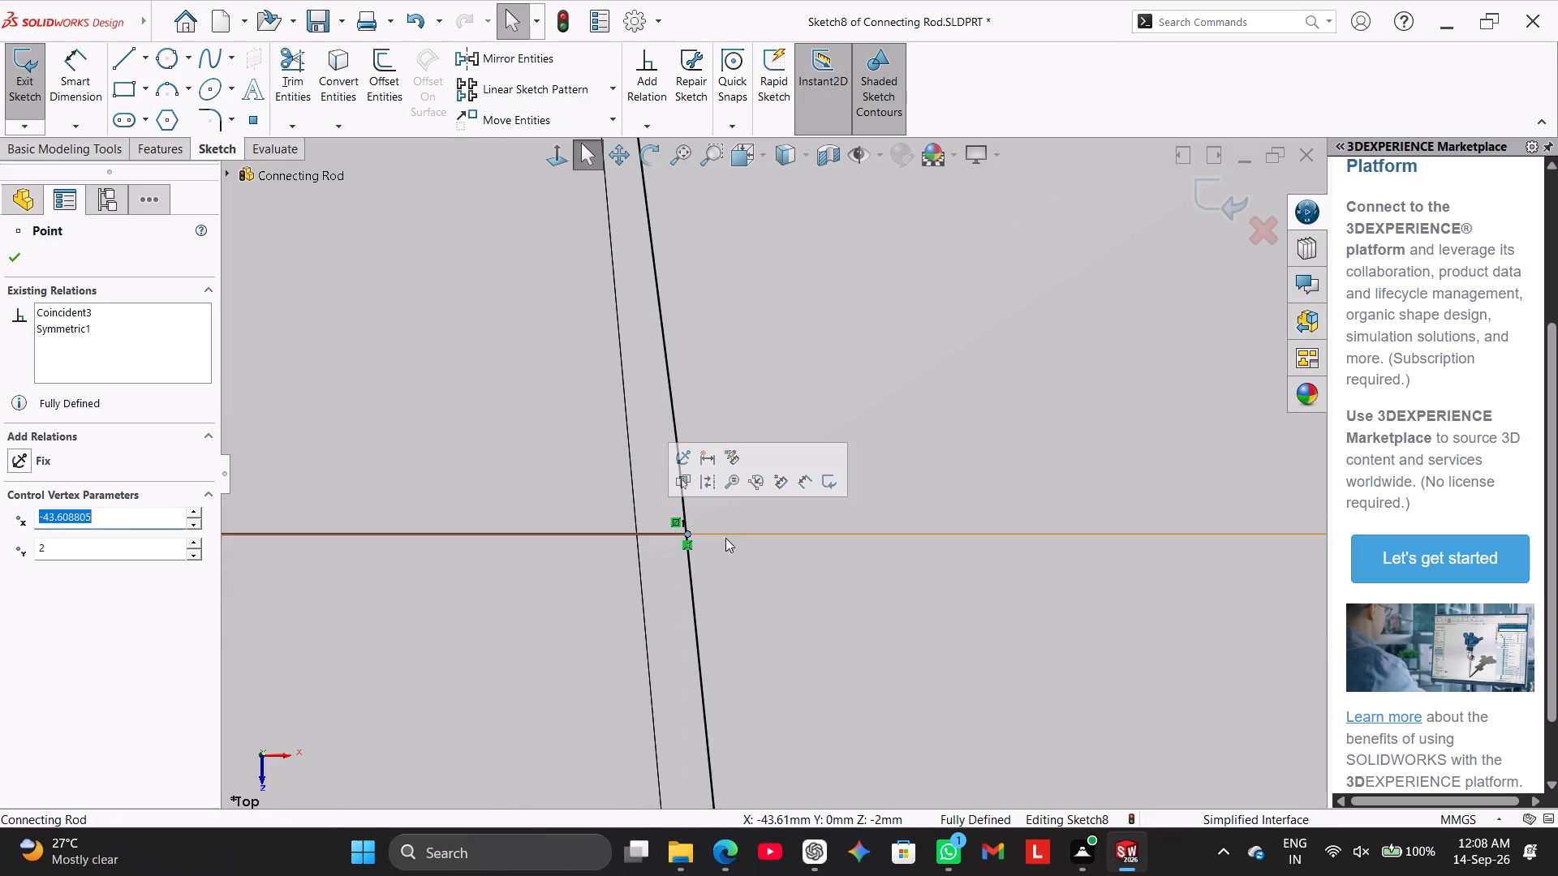
pyautogui.scroll(-7, 704, 542)
pyautogui.scroll(-12, 692, 474)
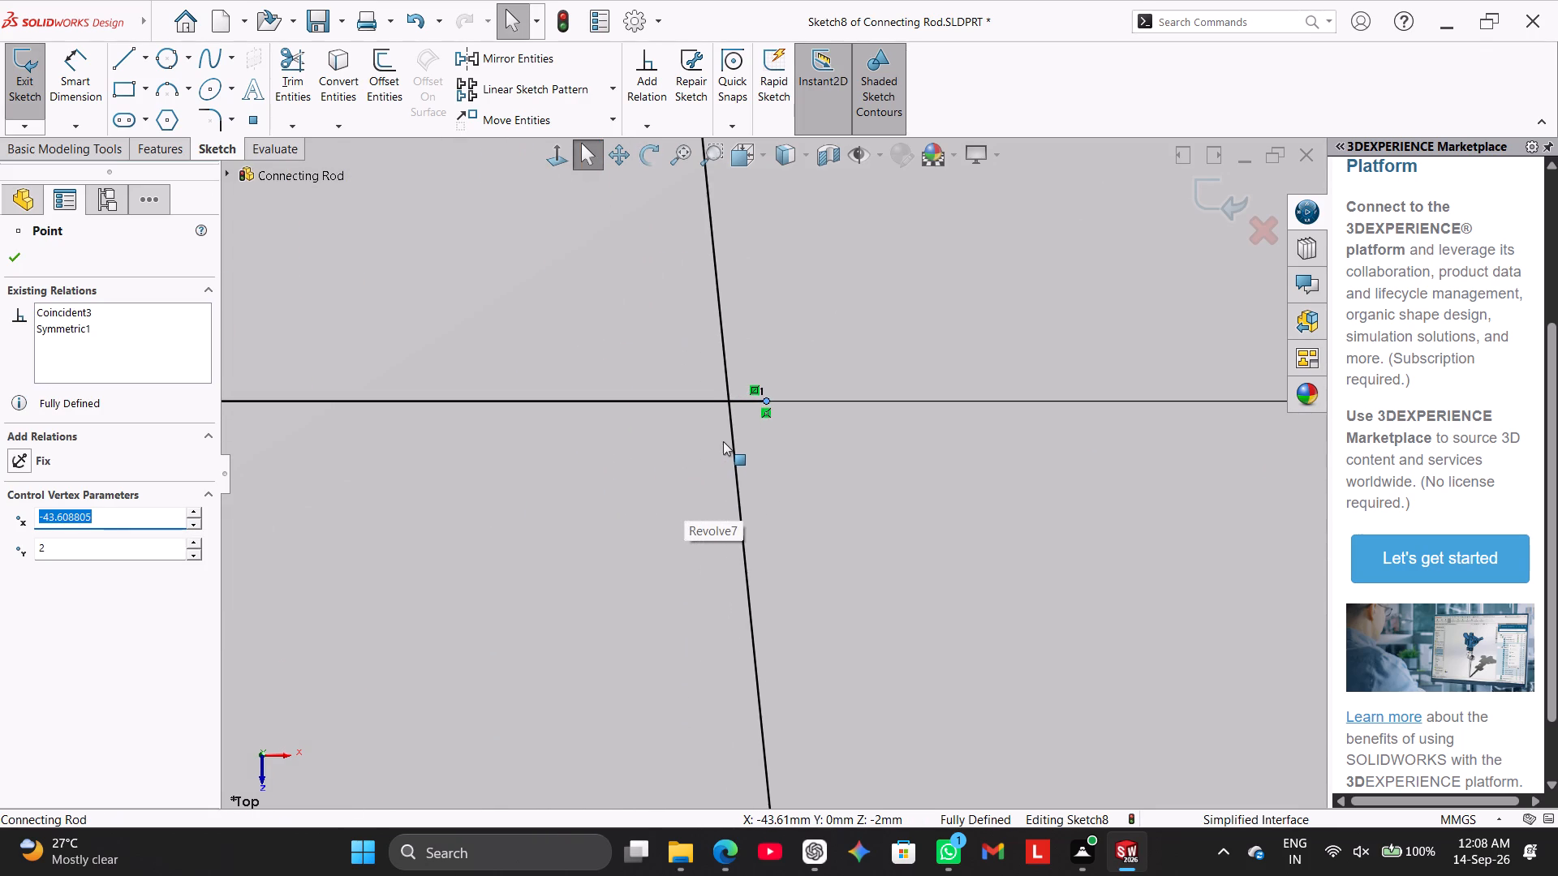
pyautogui.scroll(-9, 768, 422)
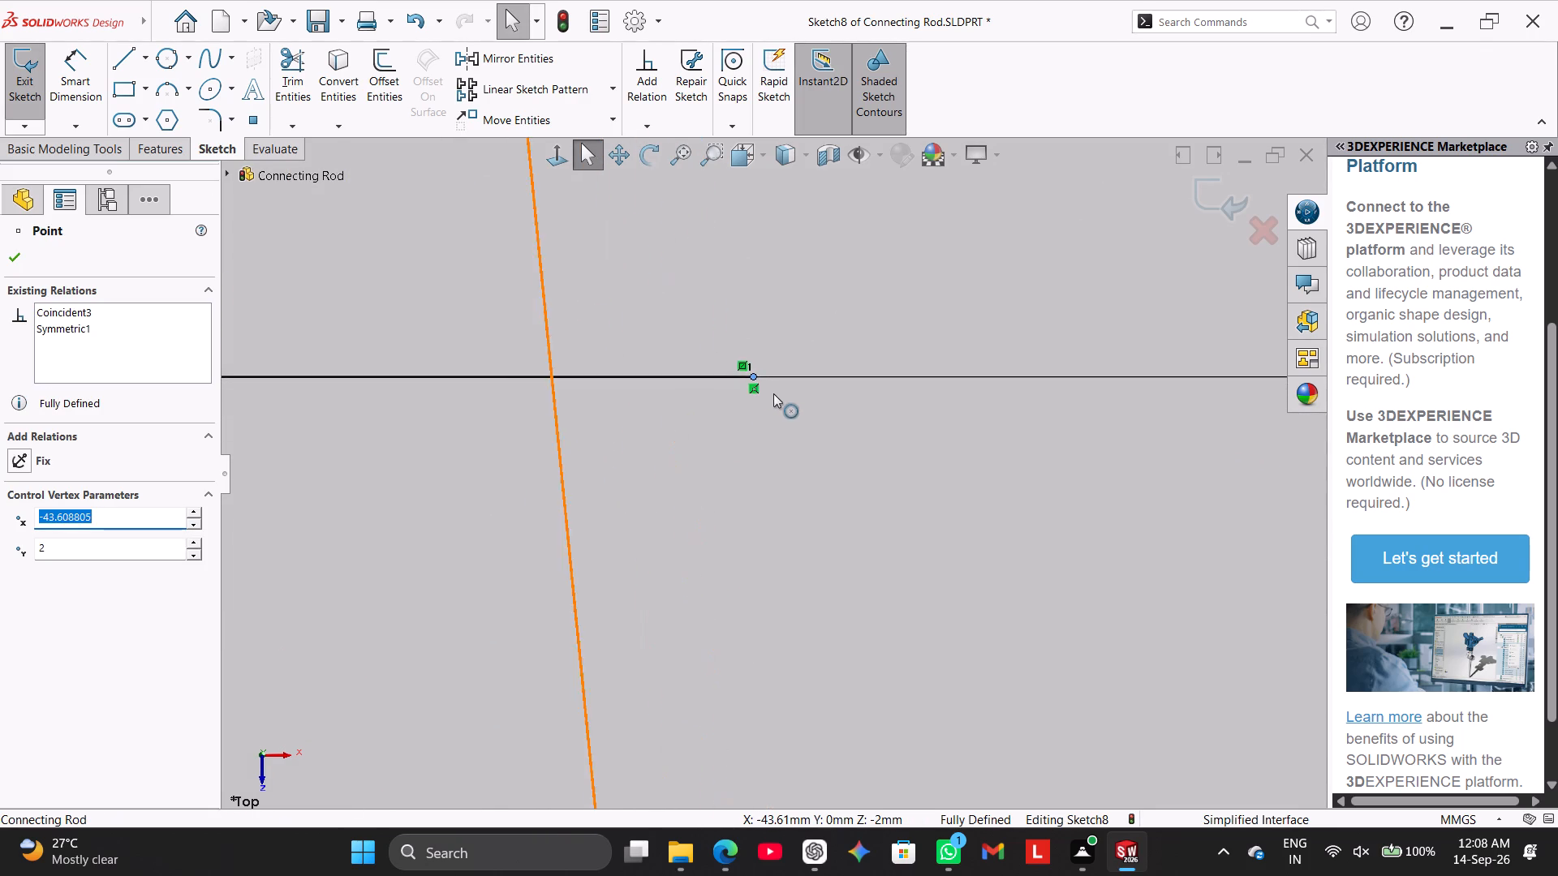
pyautogui.scroll(-7, 773, 393)
pyautogui.rightClick(702, 409)
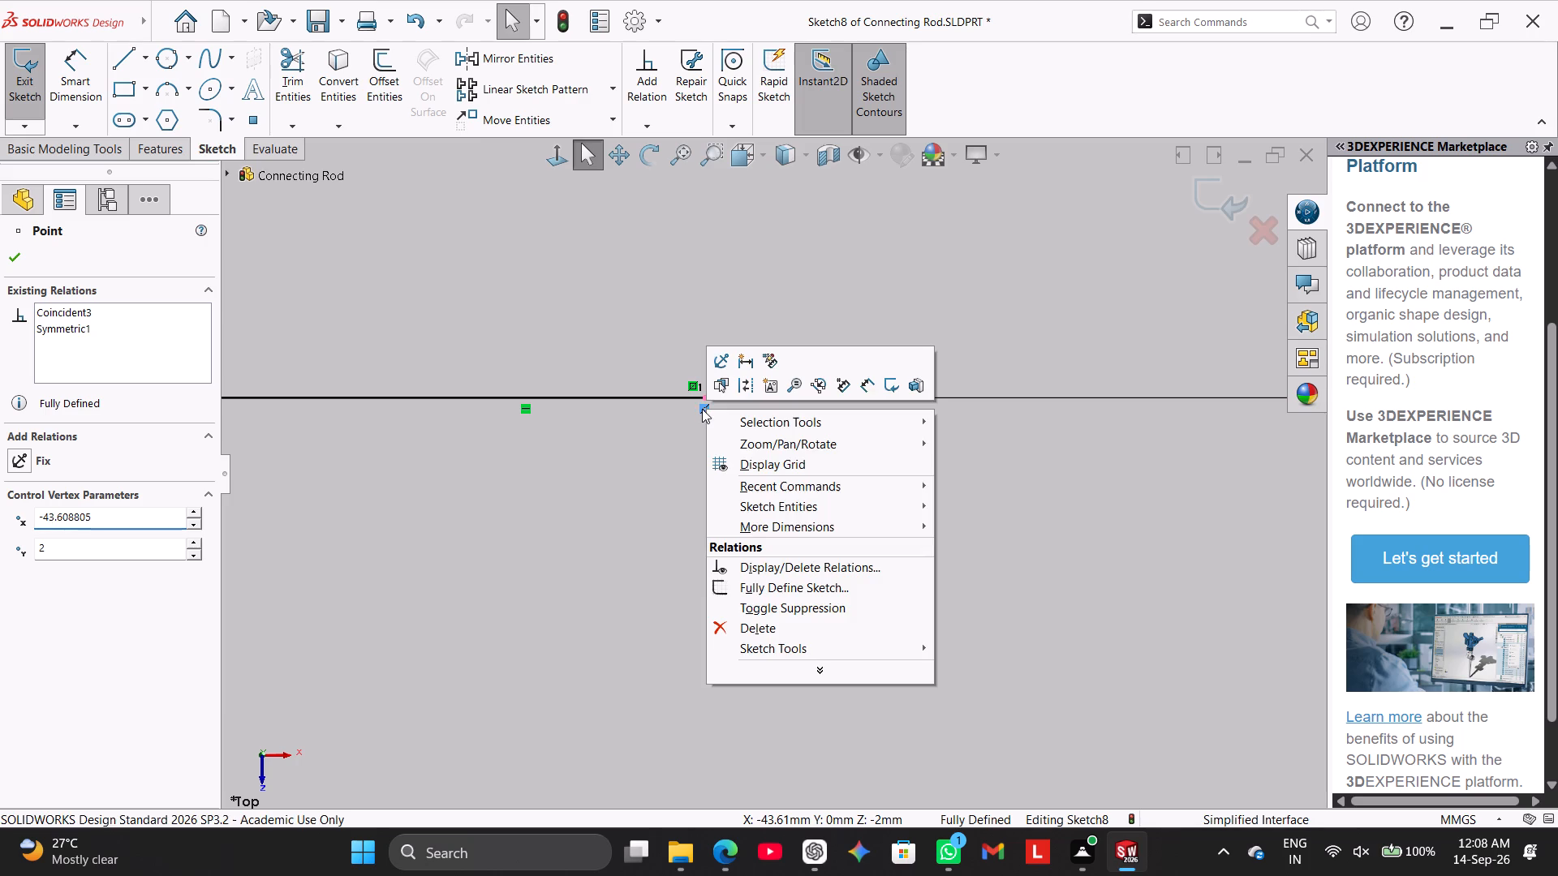
pyautogui.click(749, 632)
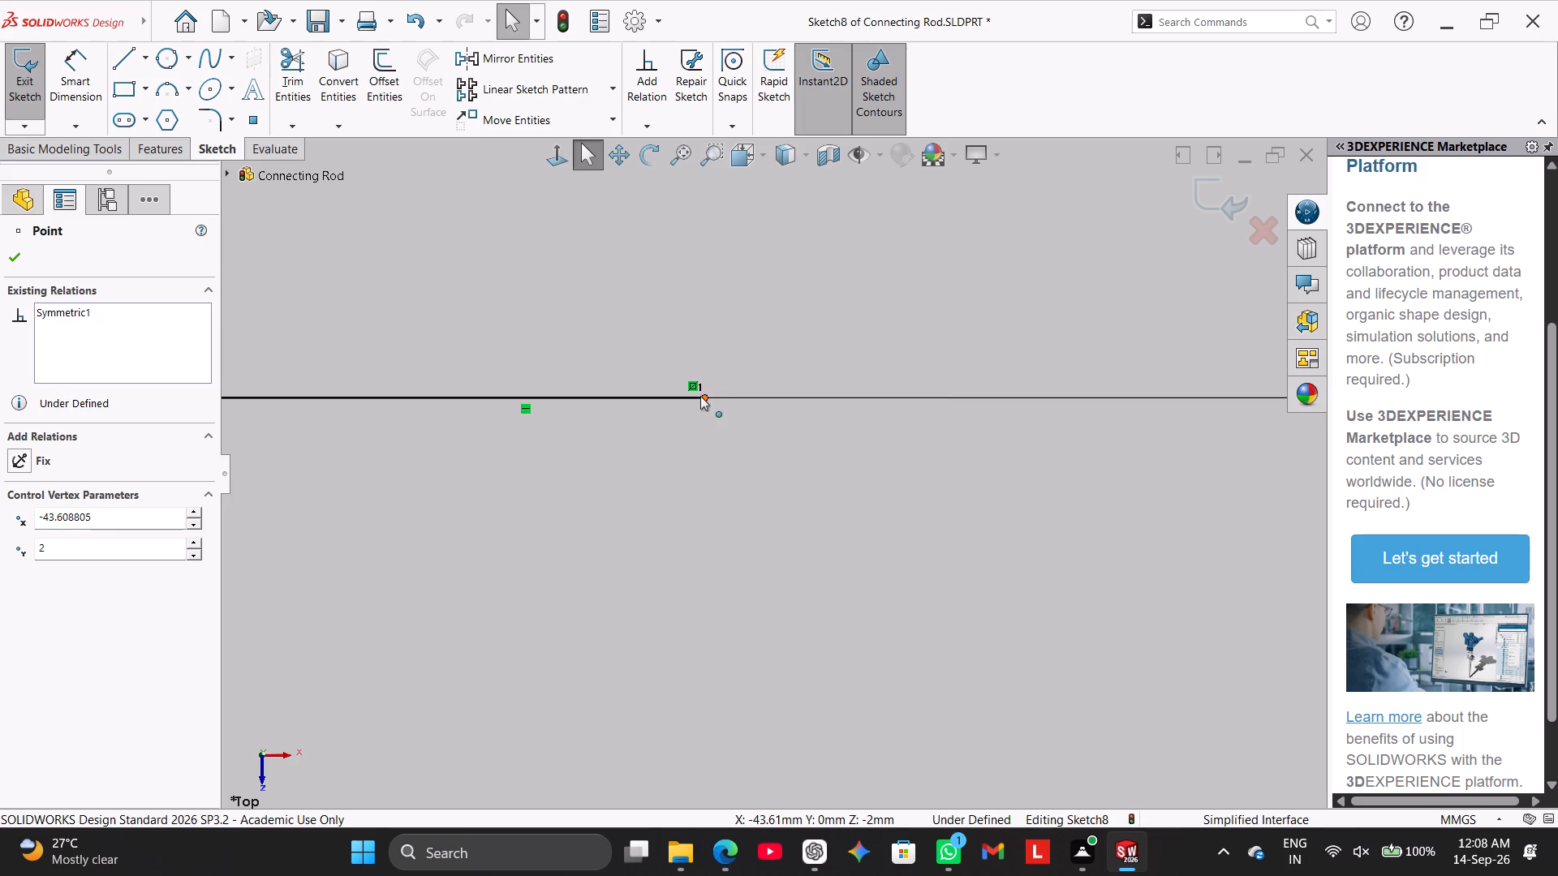
# Shorten the symmetric horizontal slot lines by moving the upper line's outer endpoint onto the slot's vertical line.
pyautogui.scroll(20, 726, 458)
pyautogui.scroll(1, 726, 458)
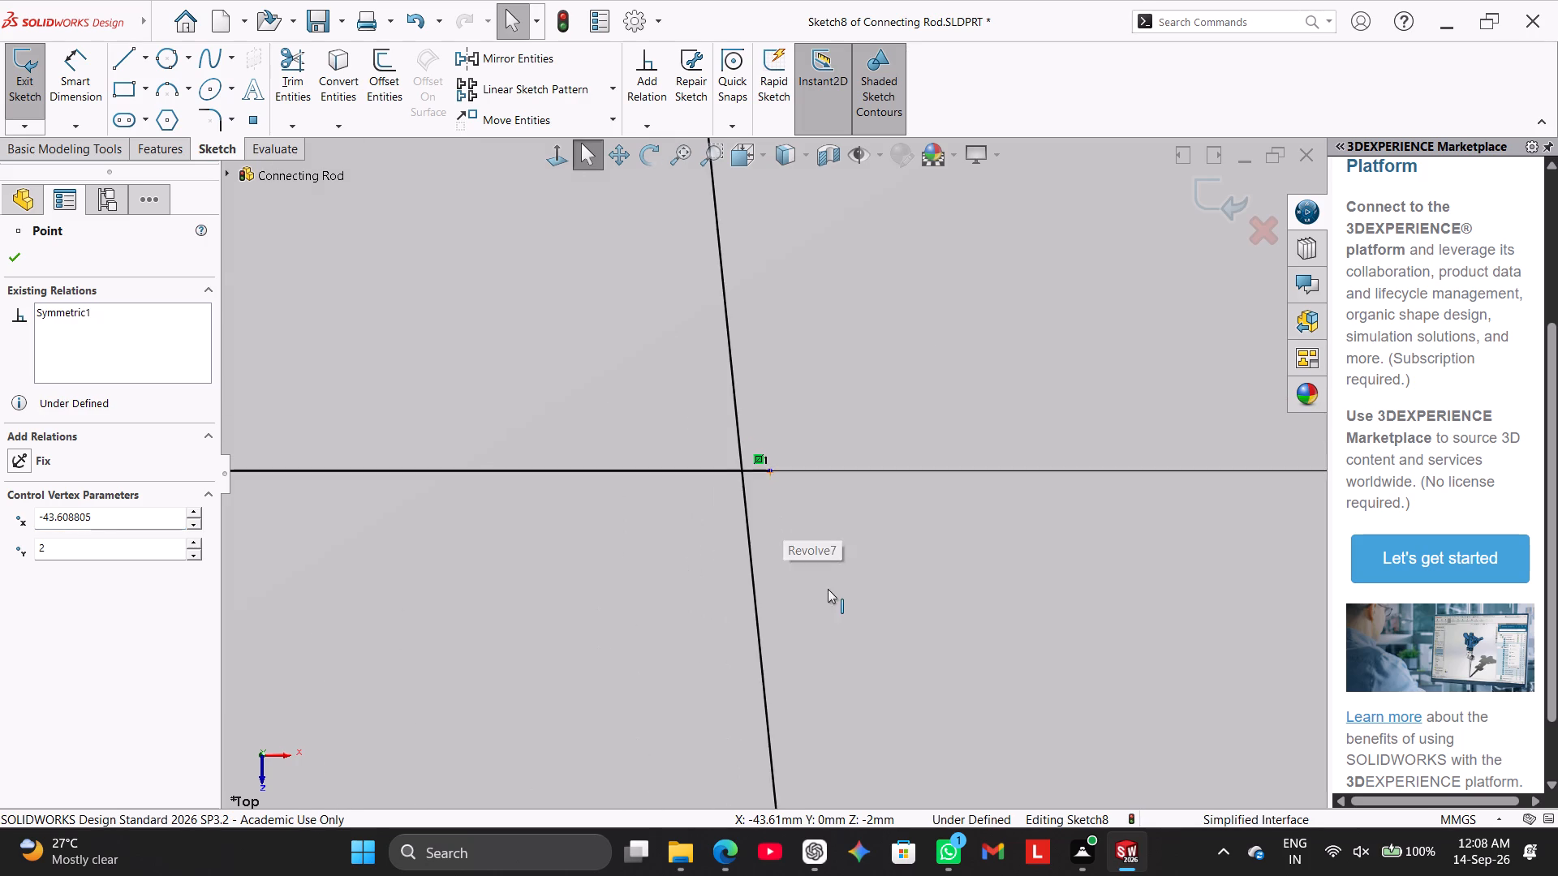
pyautogui.scroll(20, 828, 589)
pyautogui.scroll(14, 828, 589)
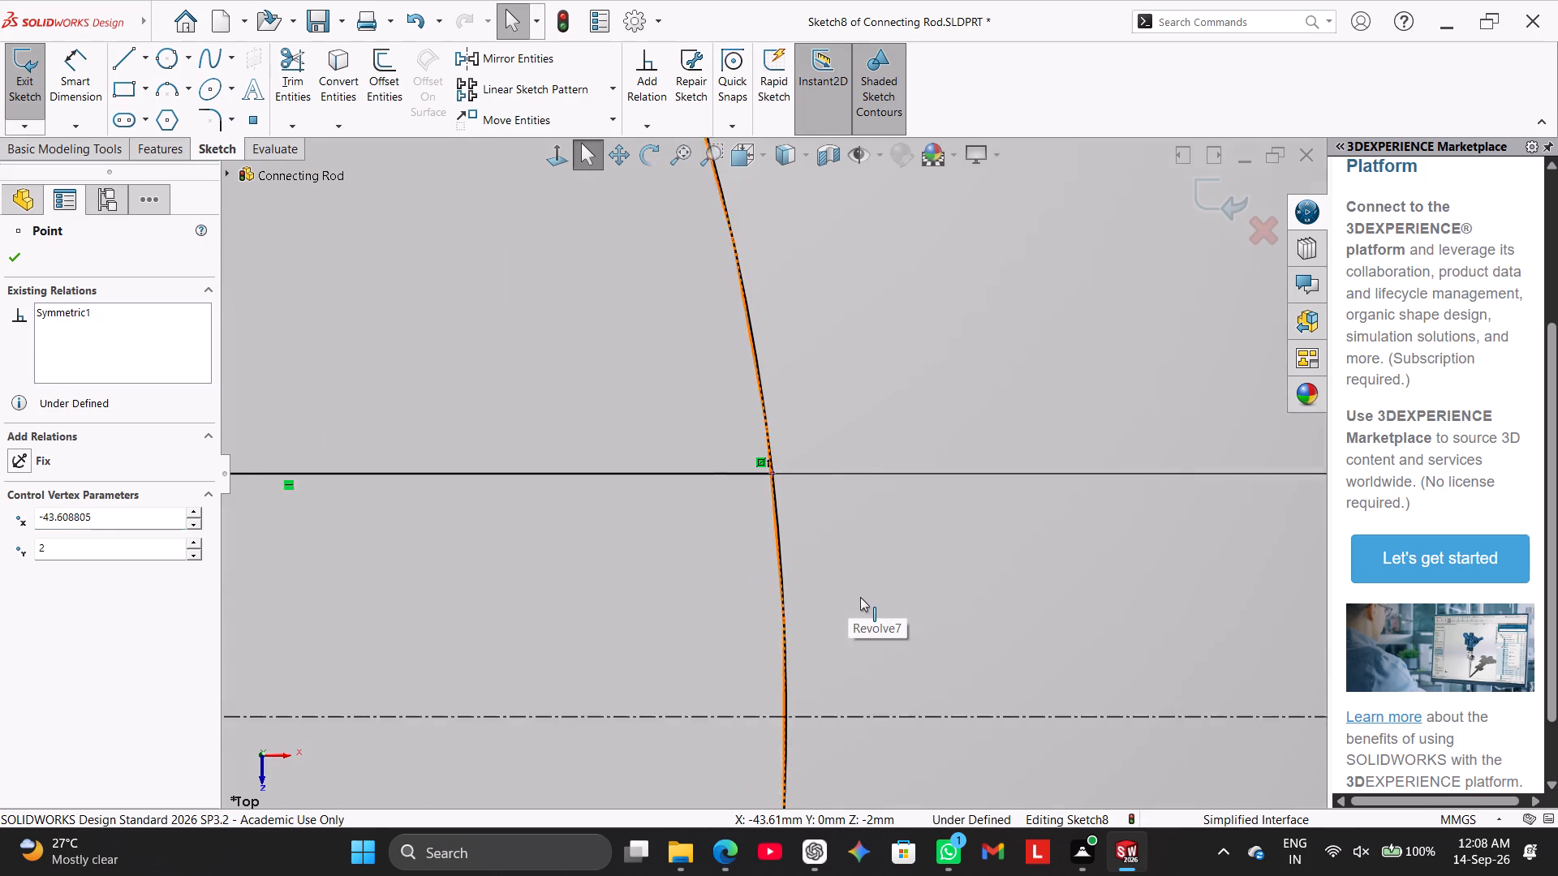
pyautogui.scroll(6, 860, 597)
pyautogui.scroll(-3, 855, 571)
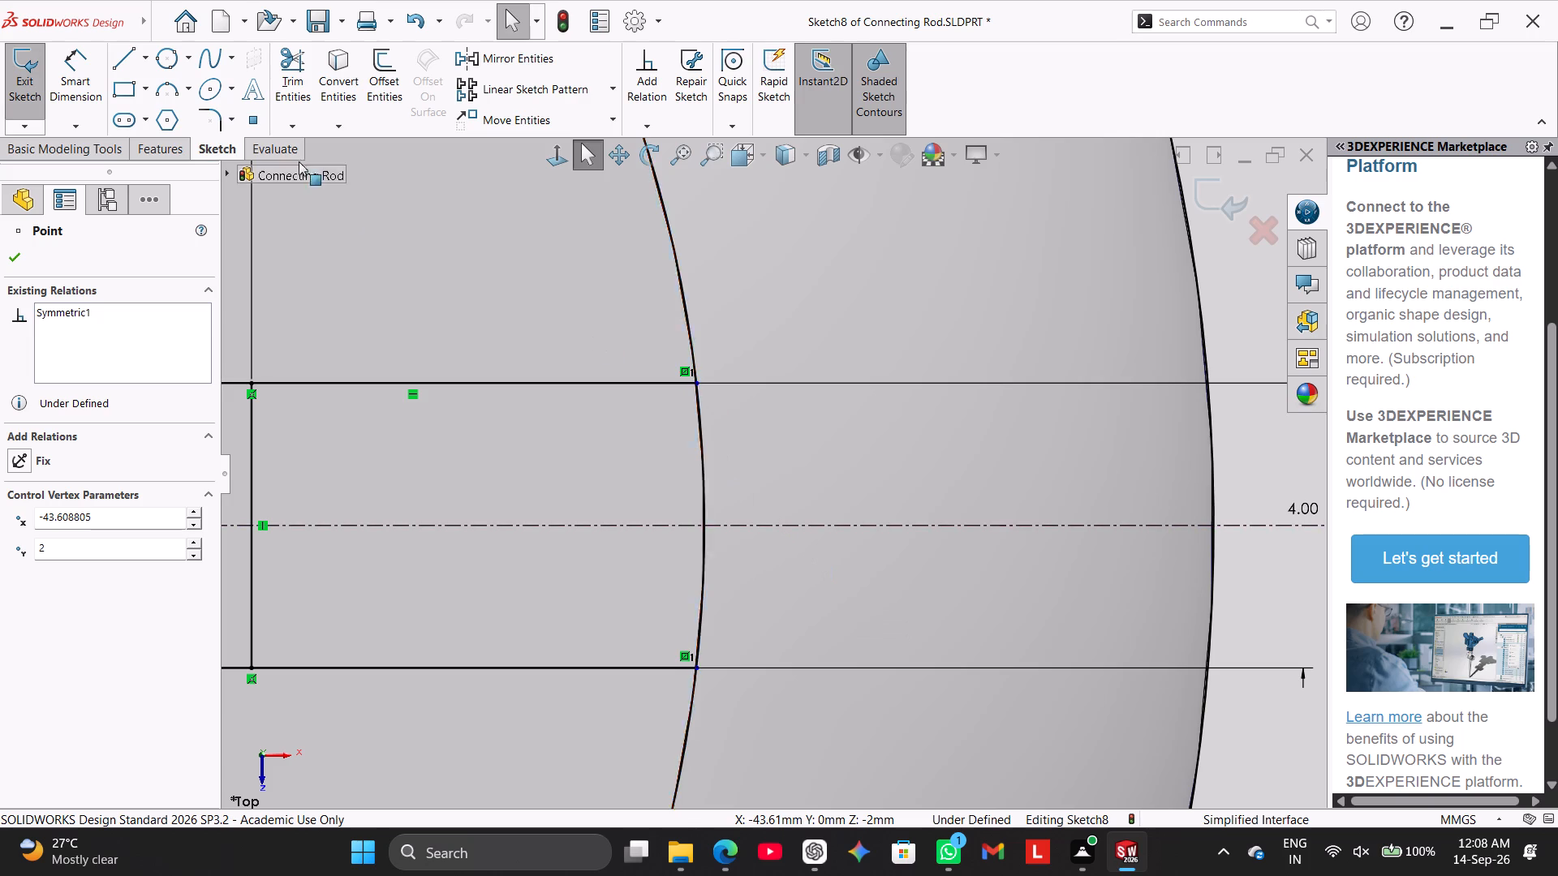
pyautogui.moveTo(696, 381); pyautogui.dragTo(252, 373)
pyautogui.scroll(6, 334, 439)
pyautogui.scroll(-2, 662, 436)
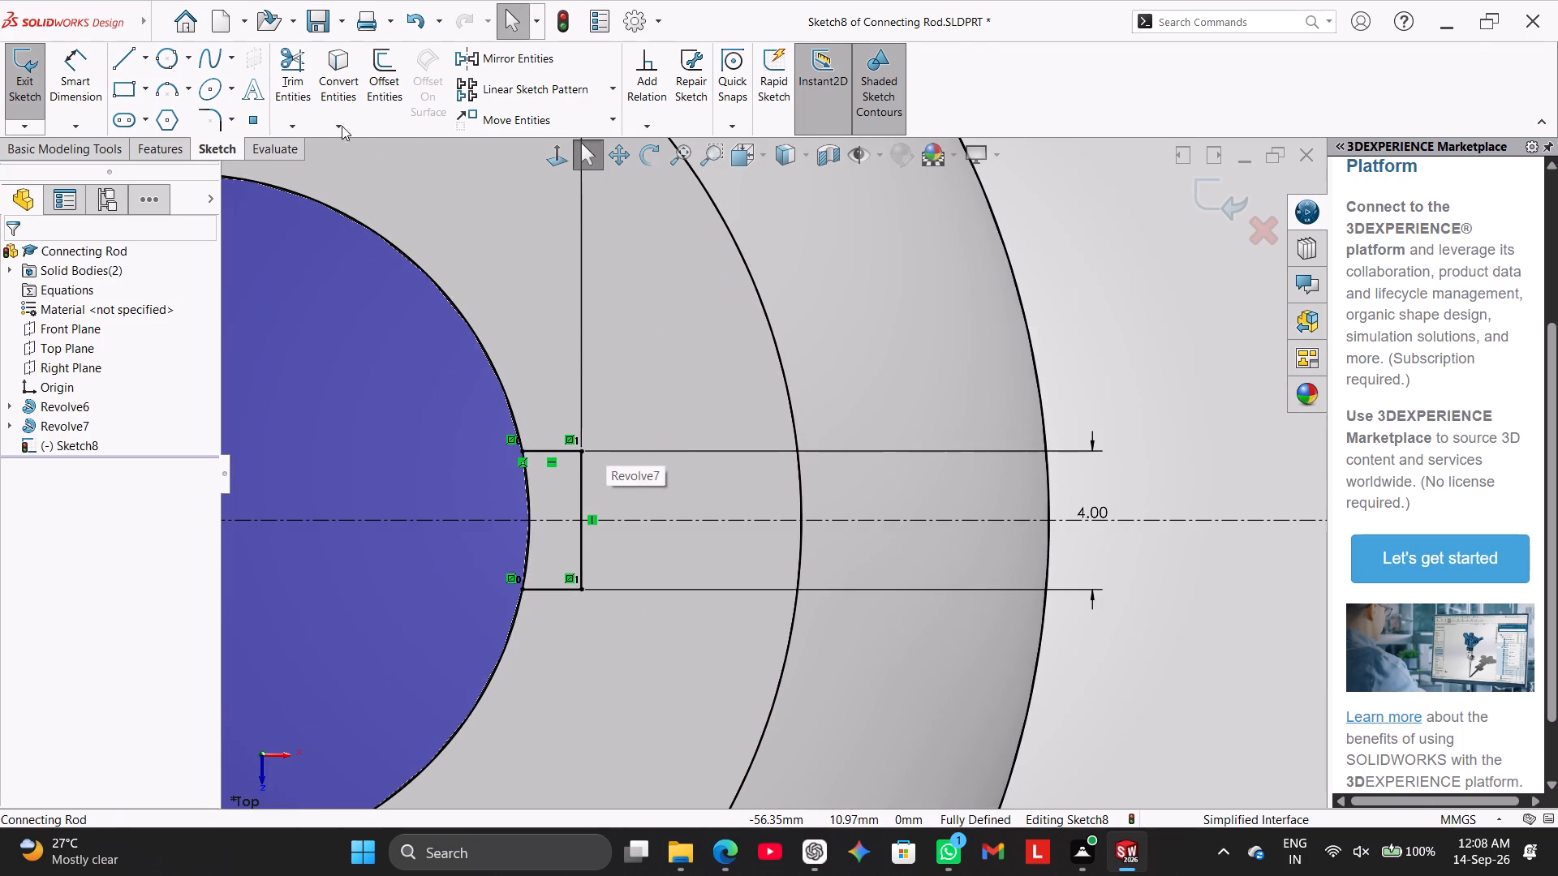
# Trim away both arc pieces of the 20 mm circle between the two horizontal slot lines, opening the keyway into the bore.
pyautogui.click(300, 65)
pyautogui.click(529, 487)
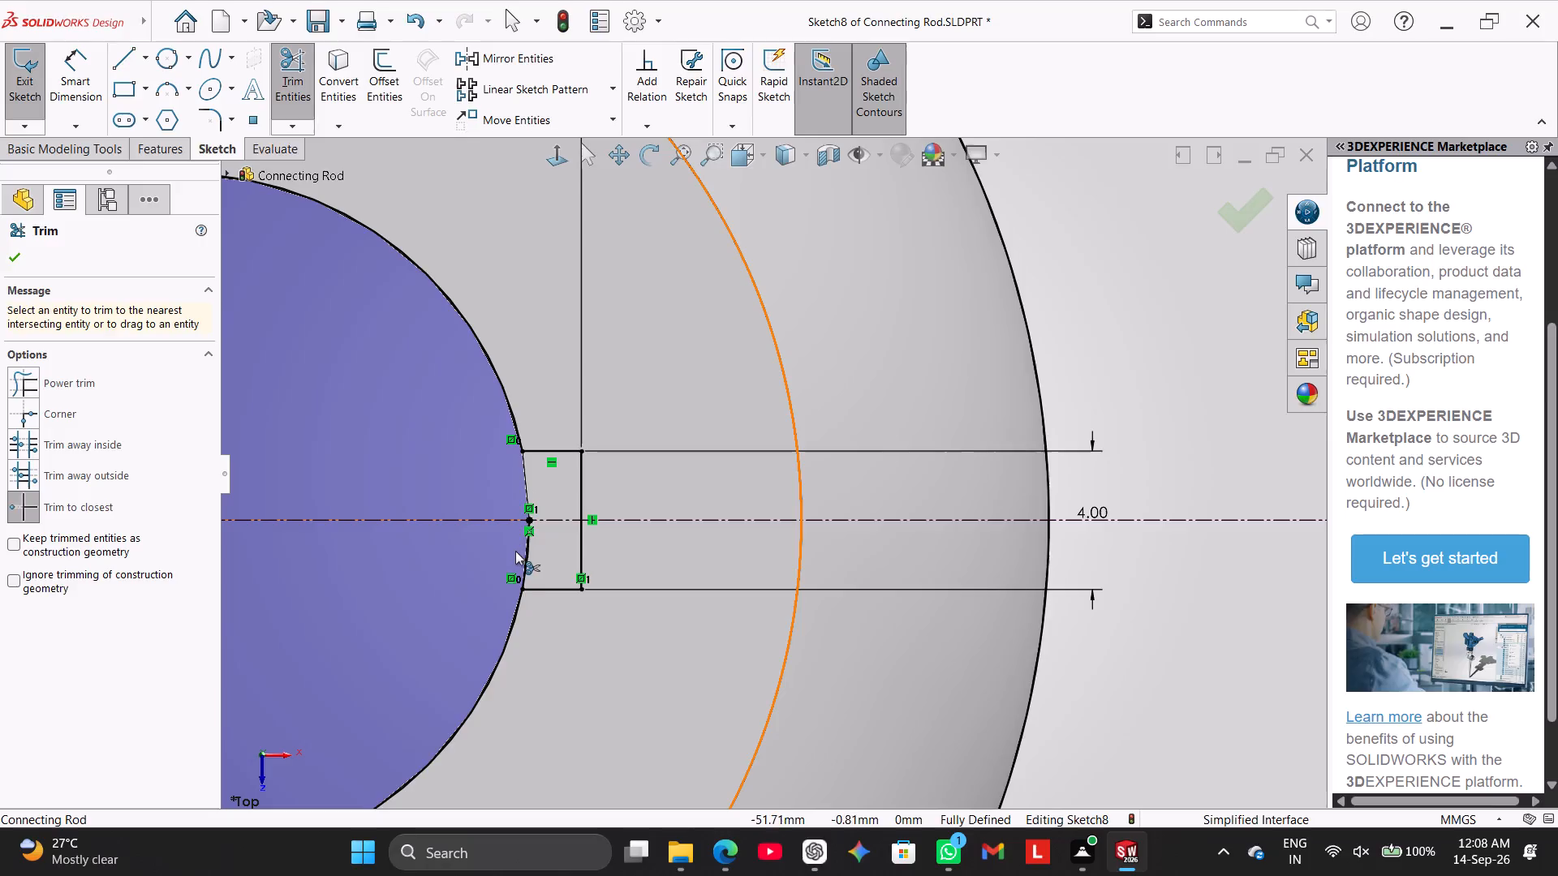
pyautogui.click(527, 562)
pyautogui.scroll(3, 560, 550)
pyautogui.scroll(1, 646, 587)
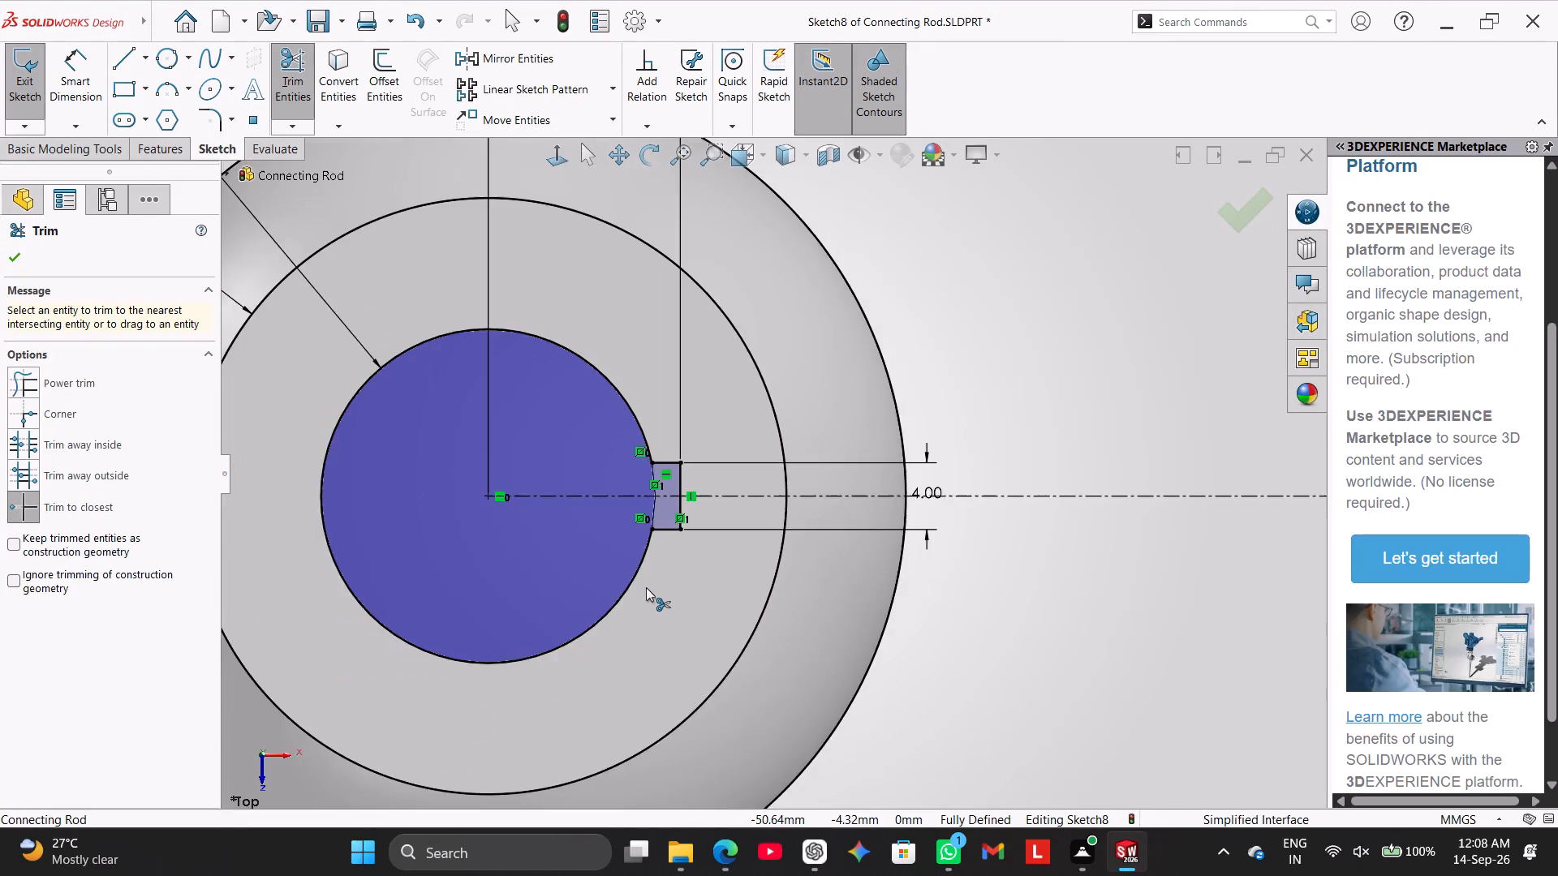
pyautogui.scroll(1, 646, 587)
pyautogui.rightClick(947, 333)
pyautogui.click(1002, 379)
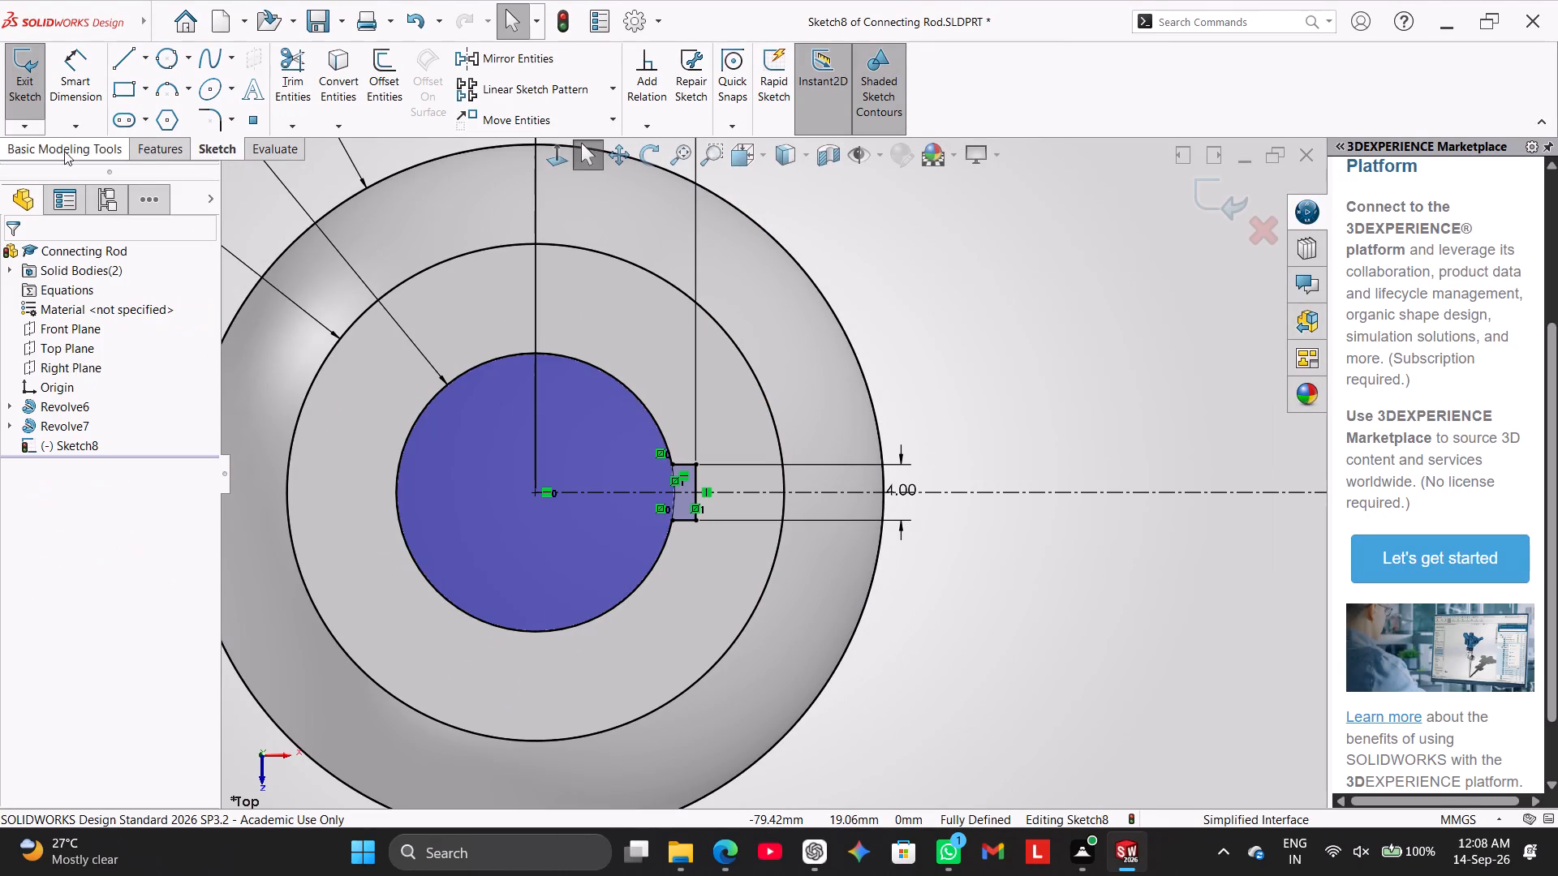
# Cut-extrude the bore and keyway profile Up To Next in the reversed direction, and view the part in isometric.
pyautogui.click(144, 156)
pyautogui.click(285, 80)
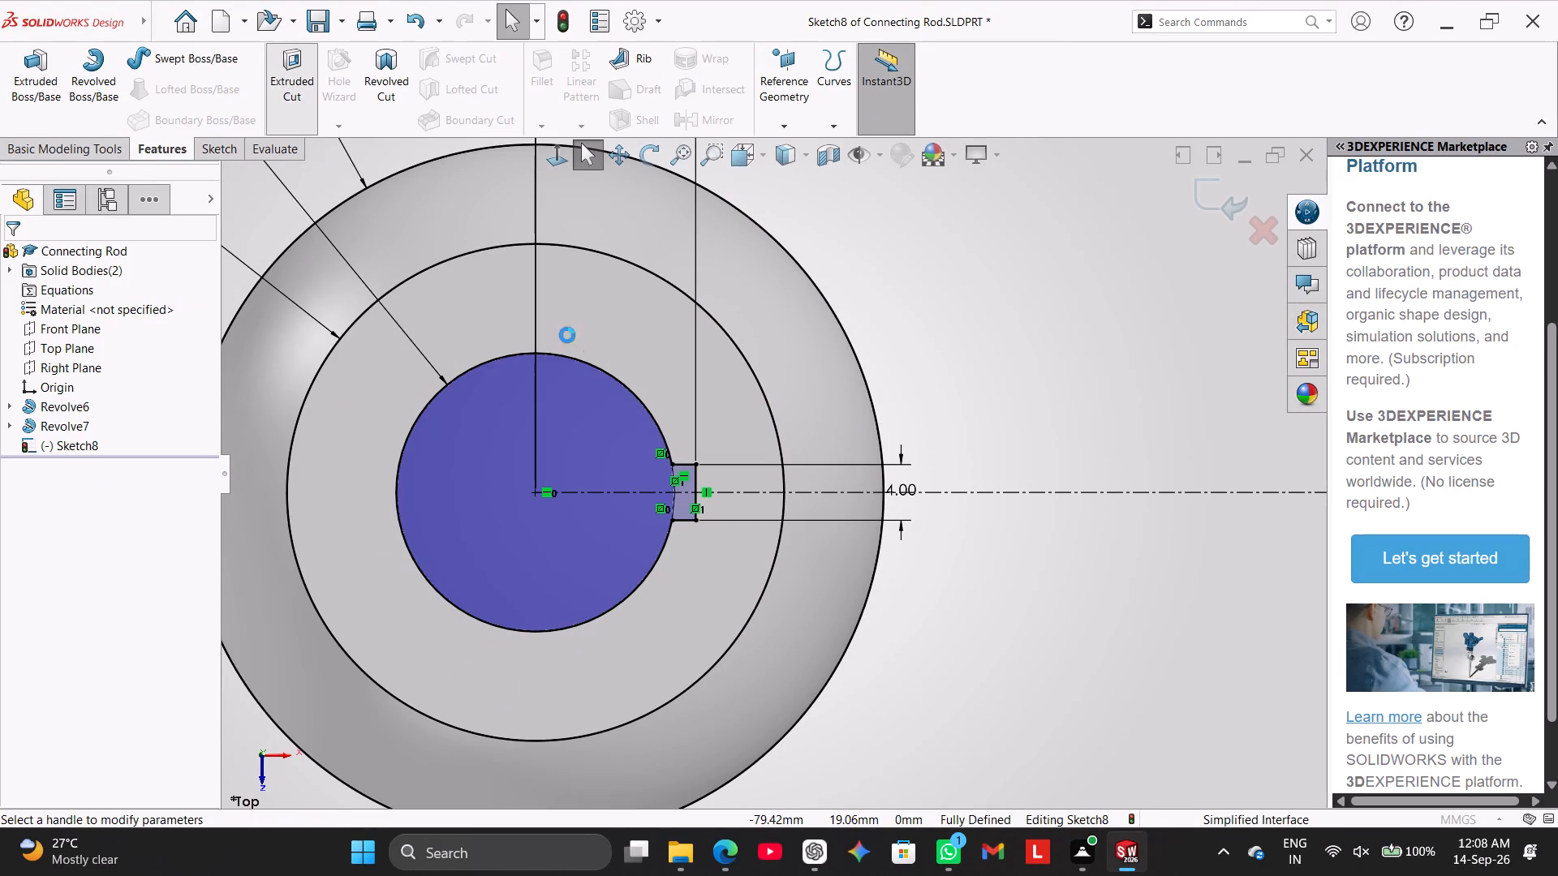
pyautogui.moveTo(992, 343); pyautogui.dragTo(919, 366, button='middle')
pyautogui.click(772, 479)
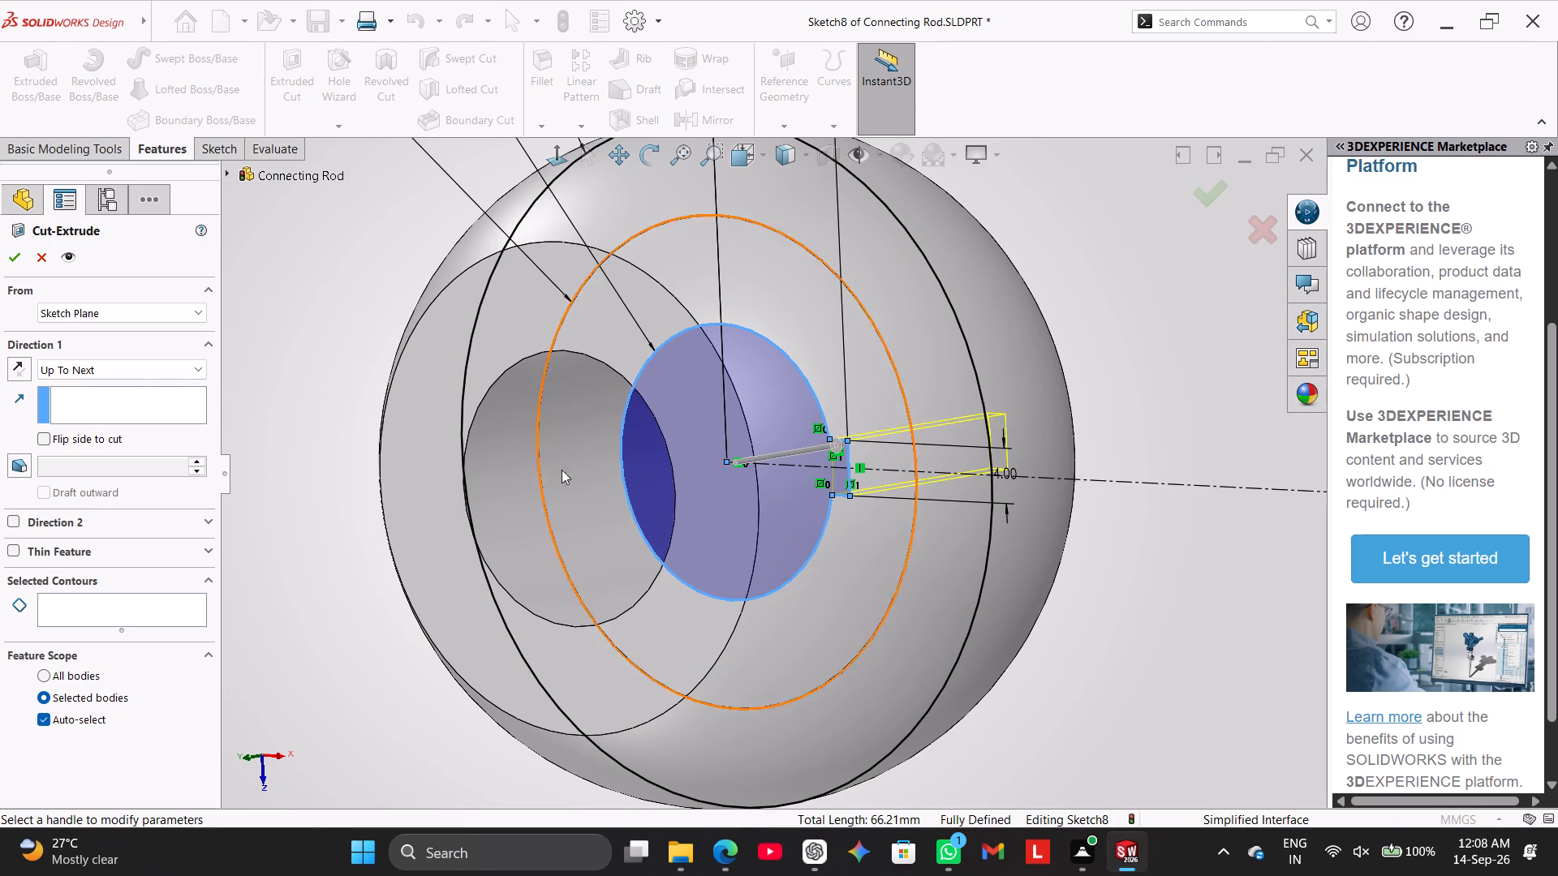
pyautogui.scroll(2, 446, 466)
pyautogui.click(20, 367)
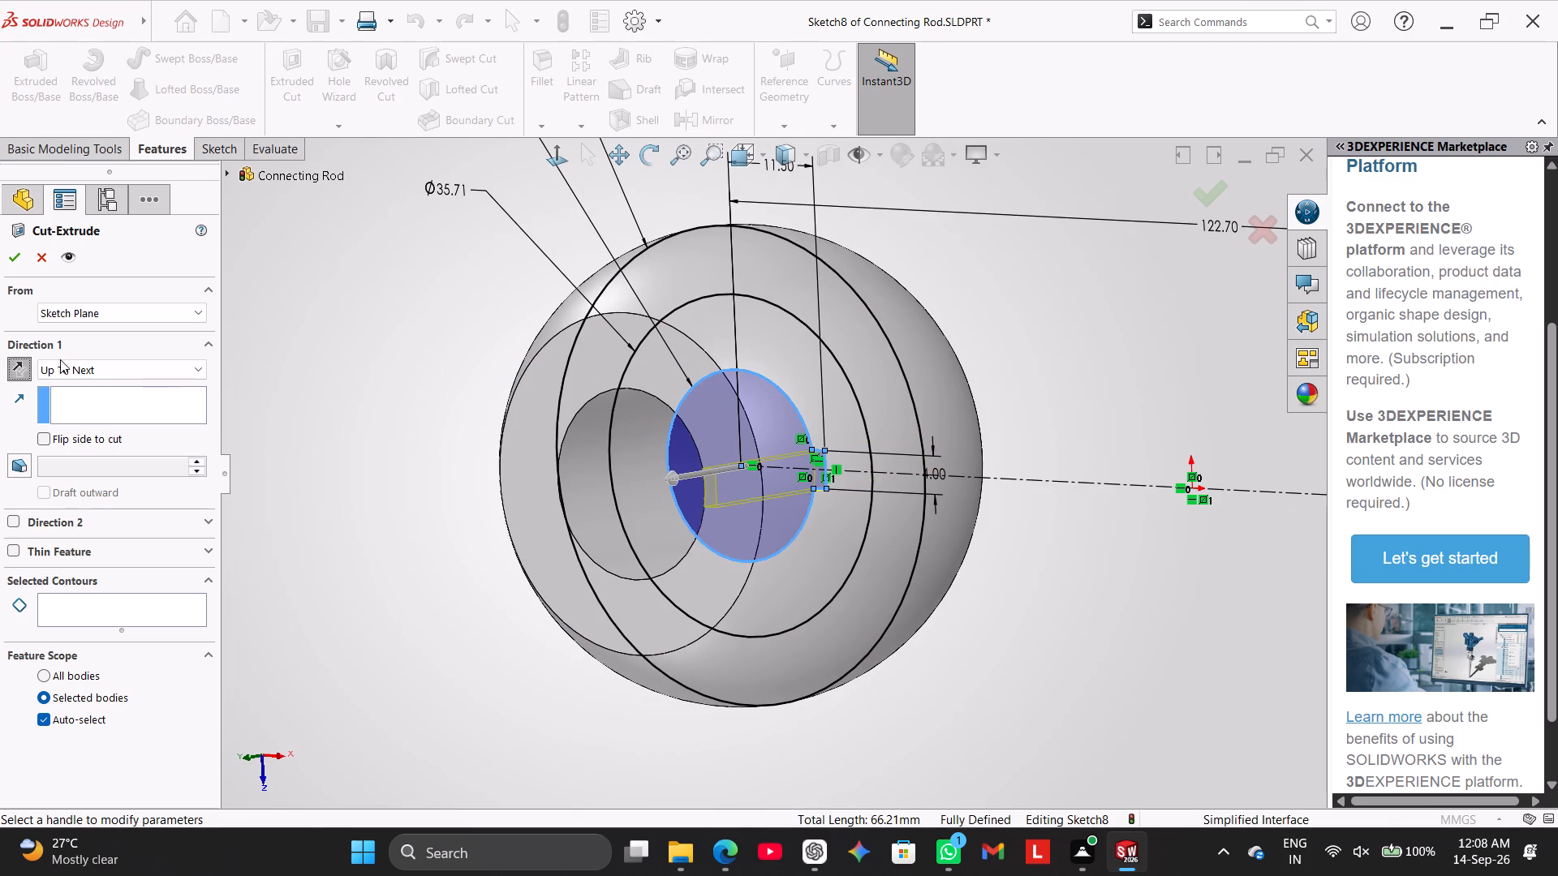
pyautogui.click(11, 259)
pyautogui.moveTo(248, 436); pyautogui.dragTo(338, 415, button='middle')
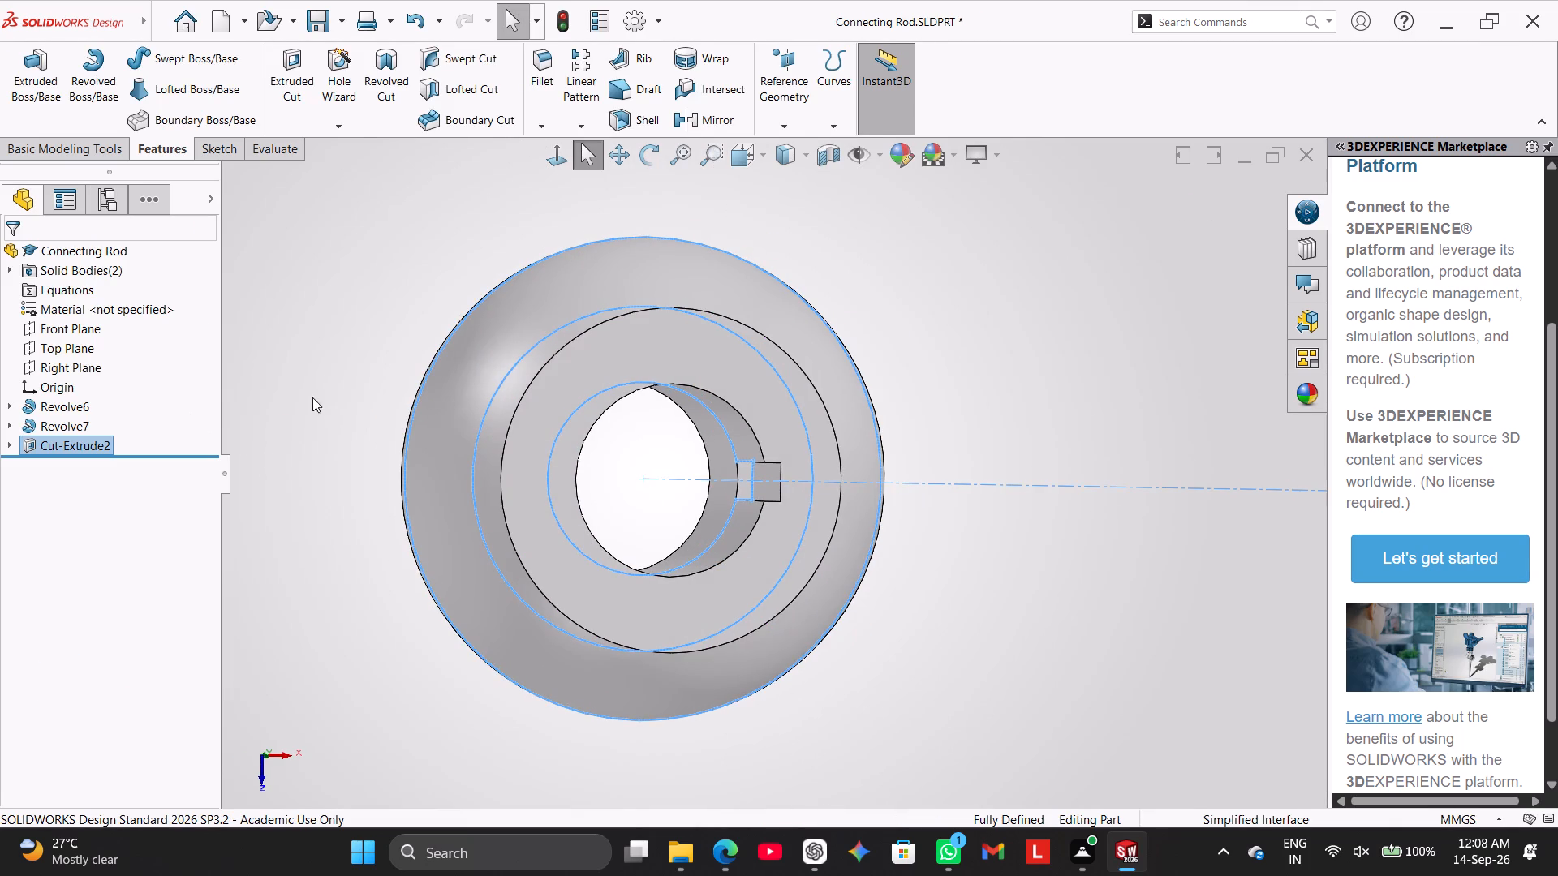
pyautogui.moveTo(299, 389); pyautogui.dragTo(402, 306, button='right')
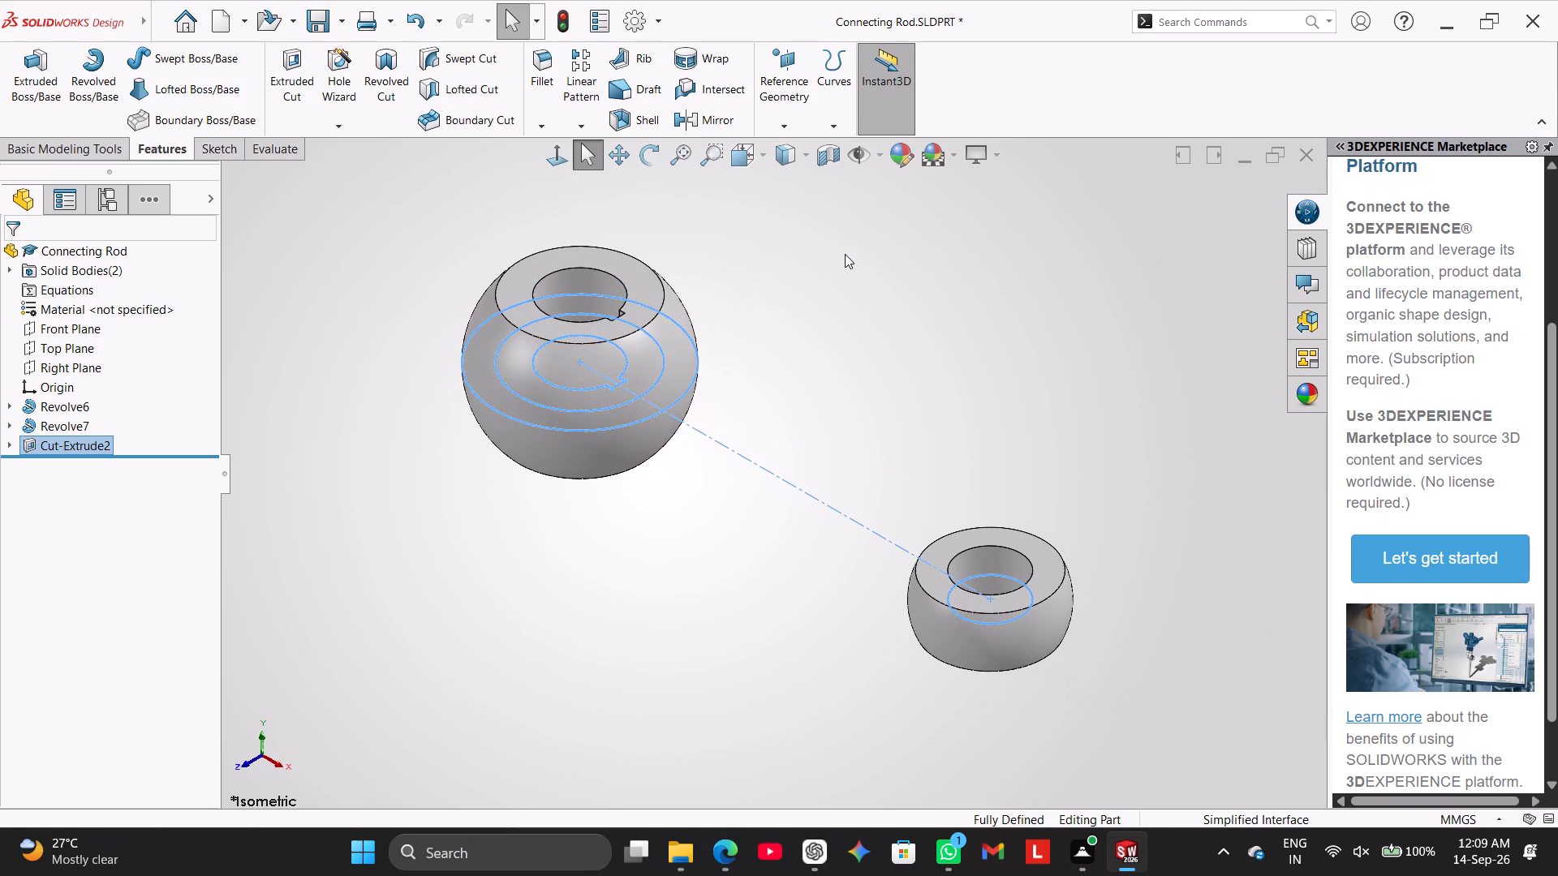
pyautogui.click(320, 436)
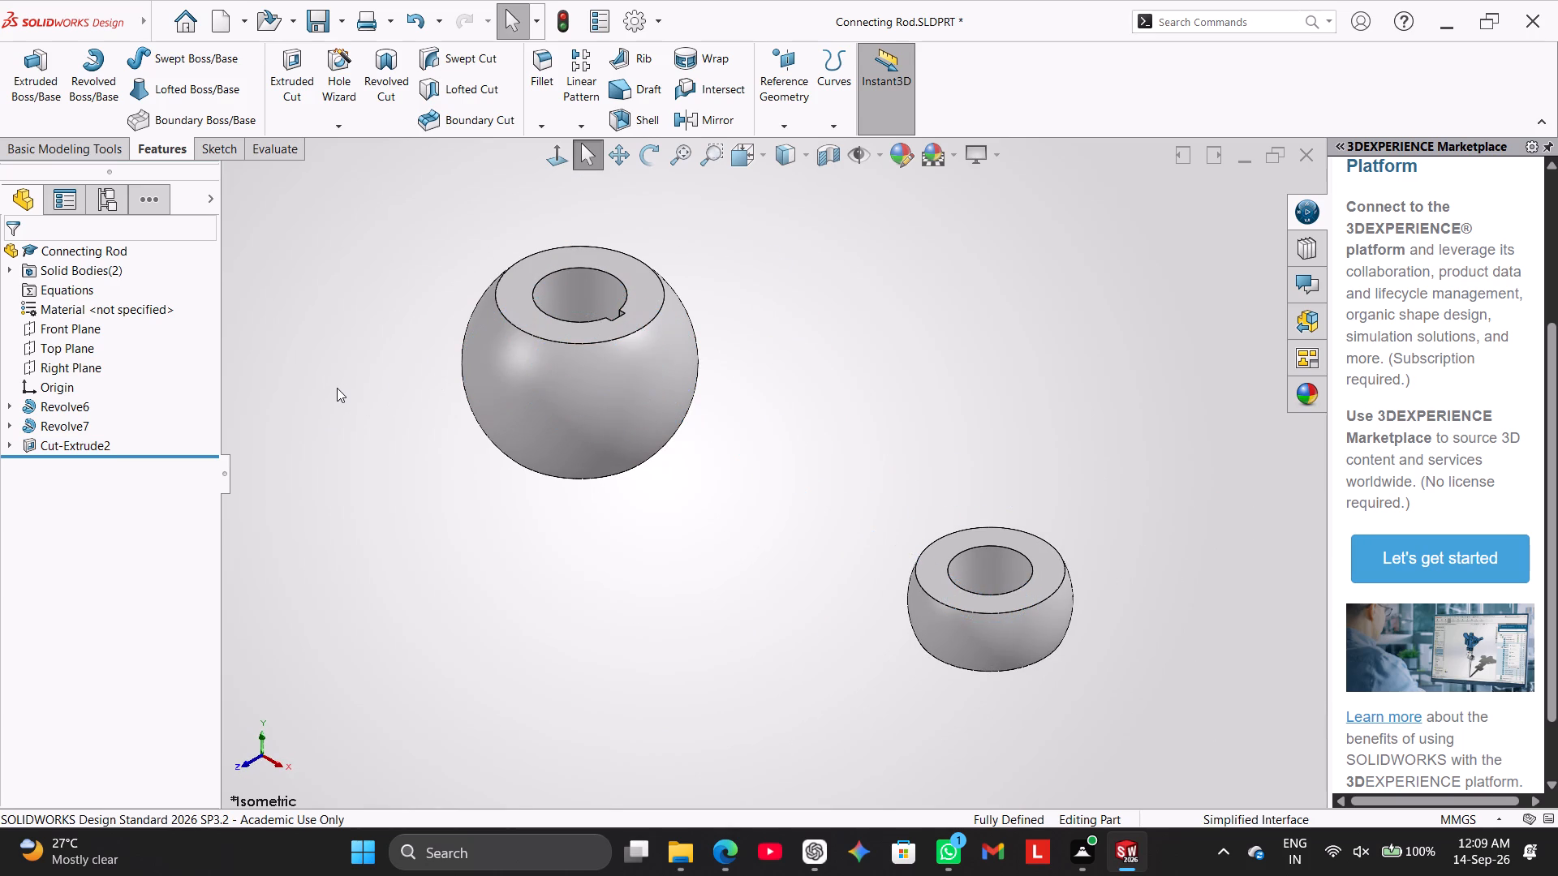
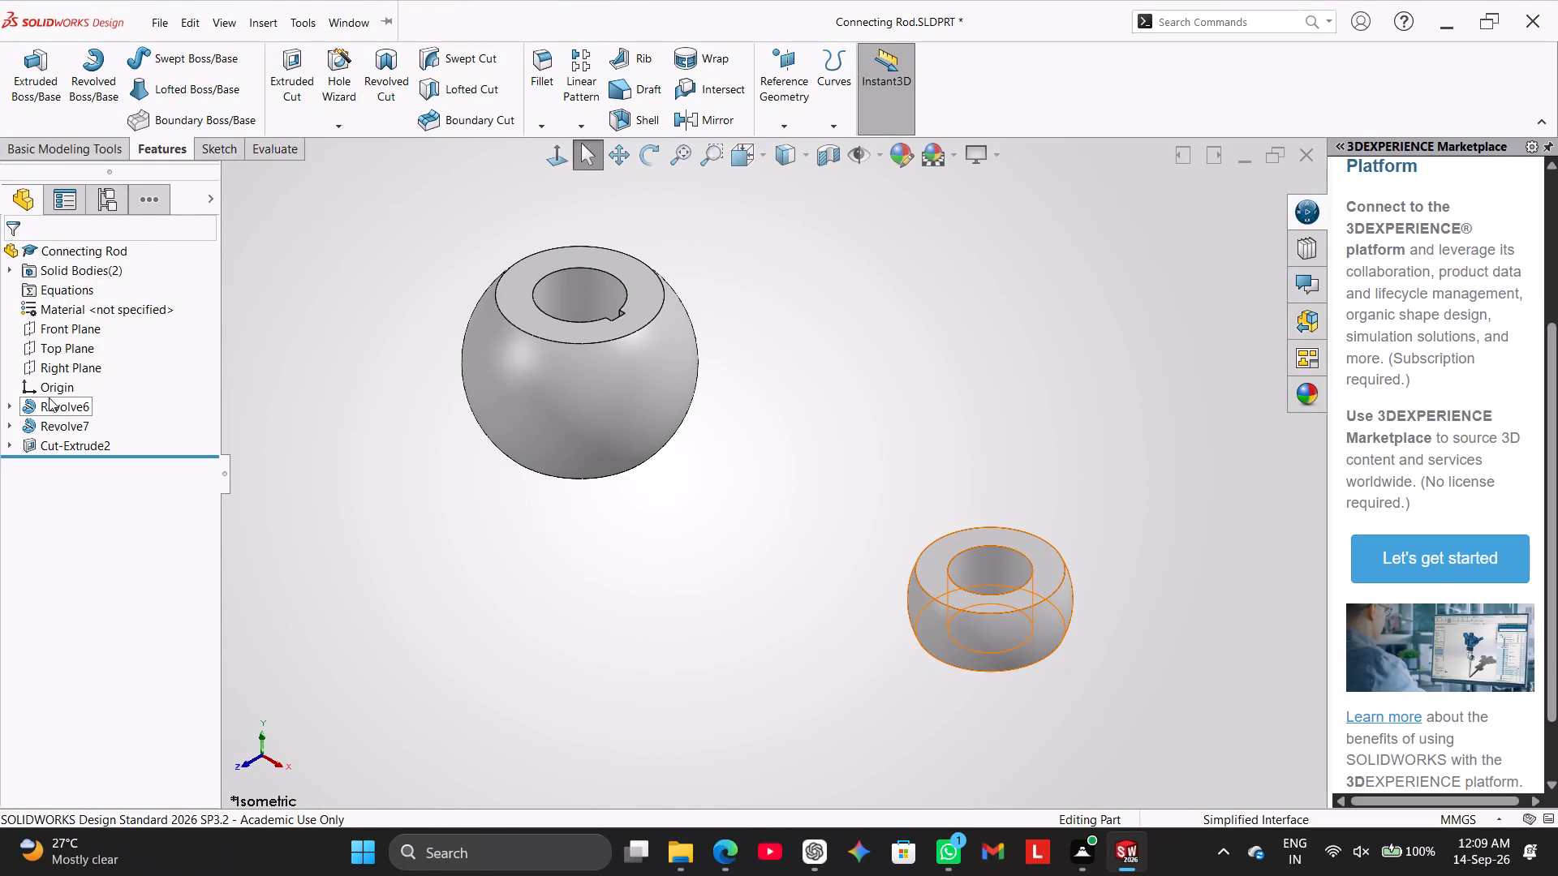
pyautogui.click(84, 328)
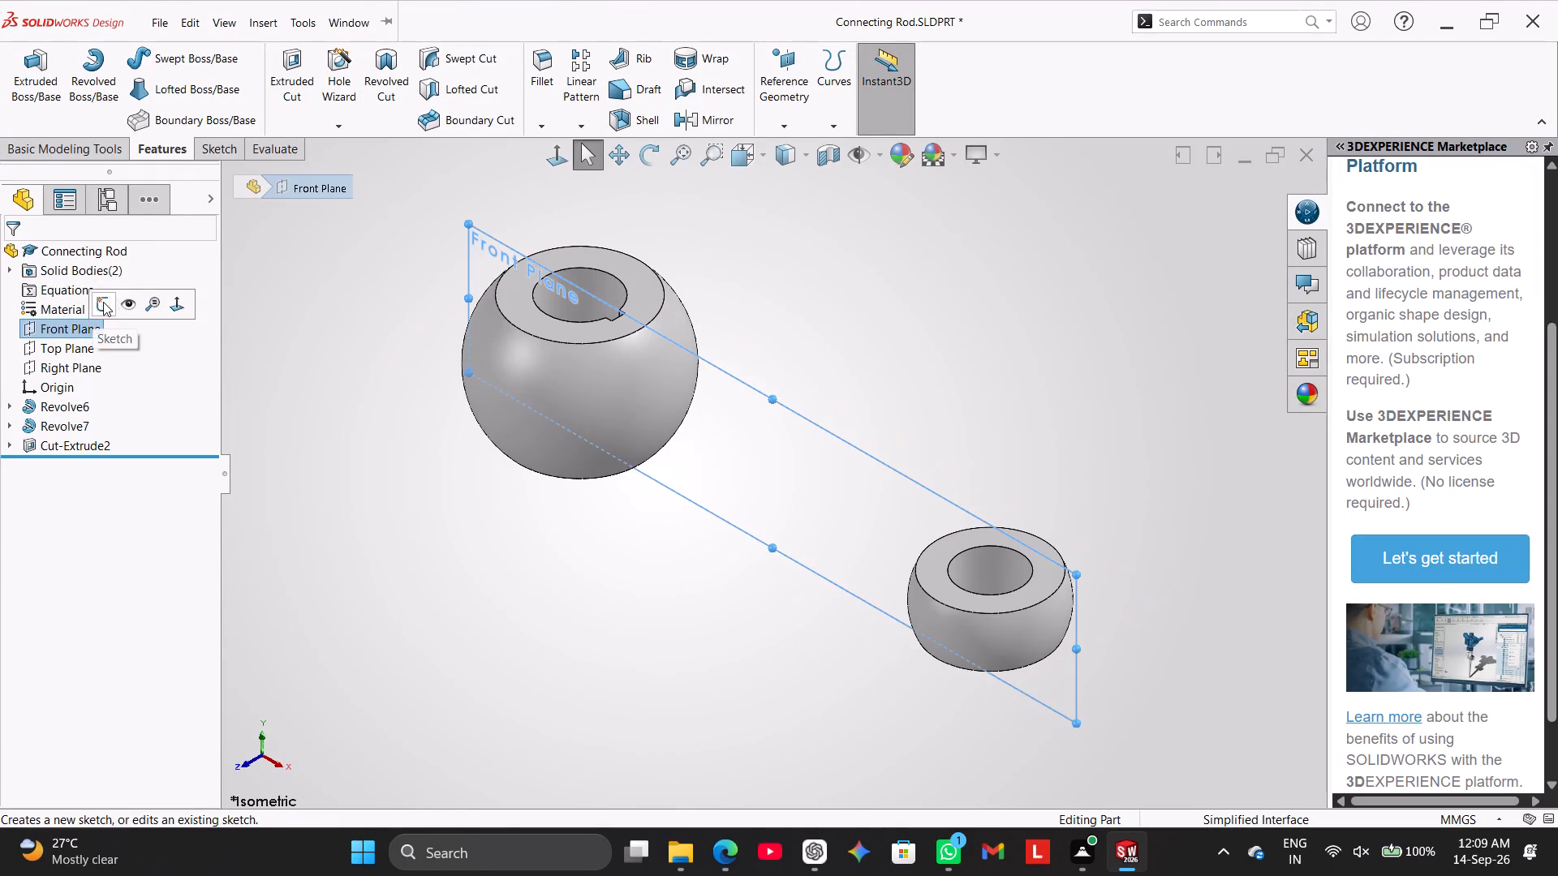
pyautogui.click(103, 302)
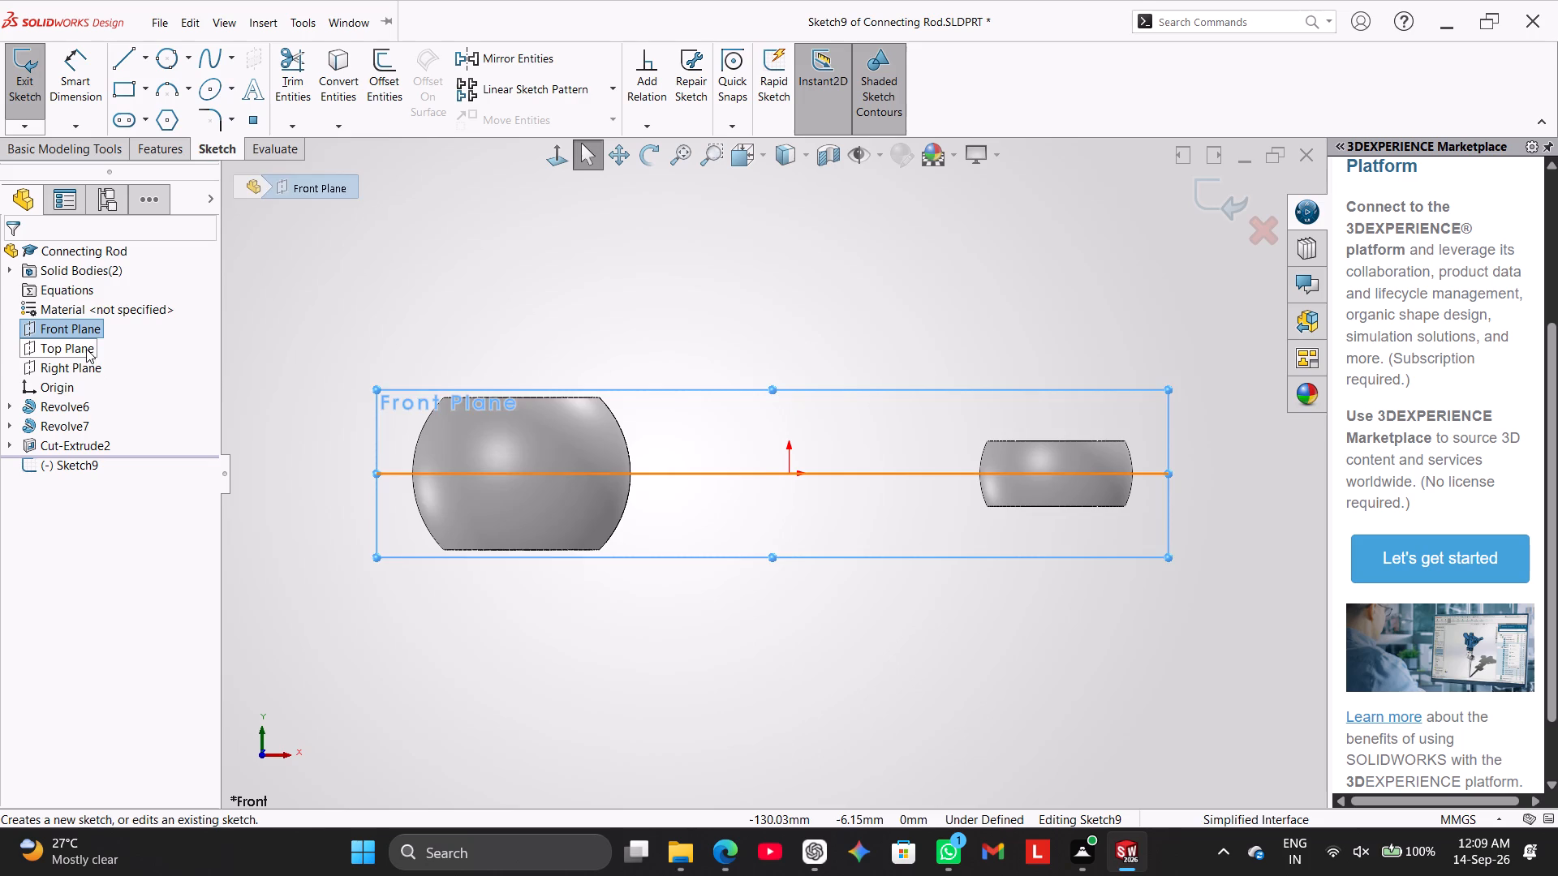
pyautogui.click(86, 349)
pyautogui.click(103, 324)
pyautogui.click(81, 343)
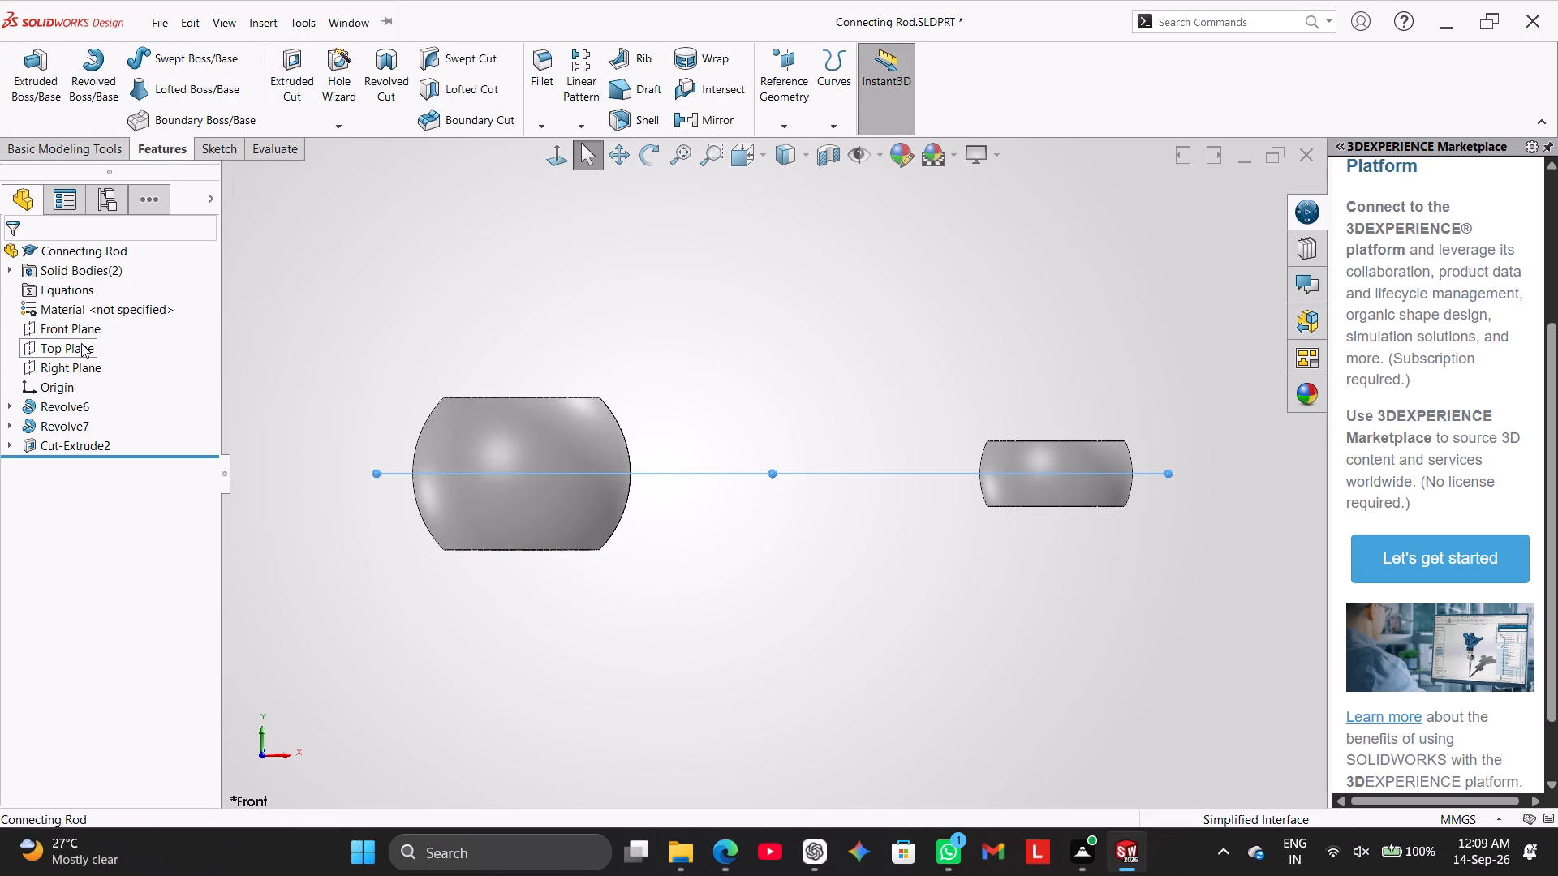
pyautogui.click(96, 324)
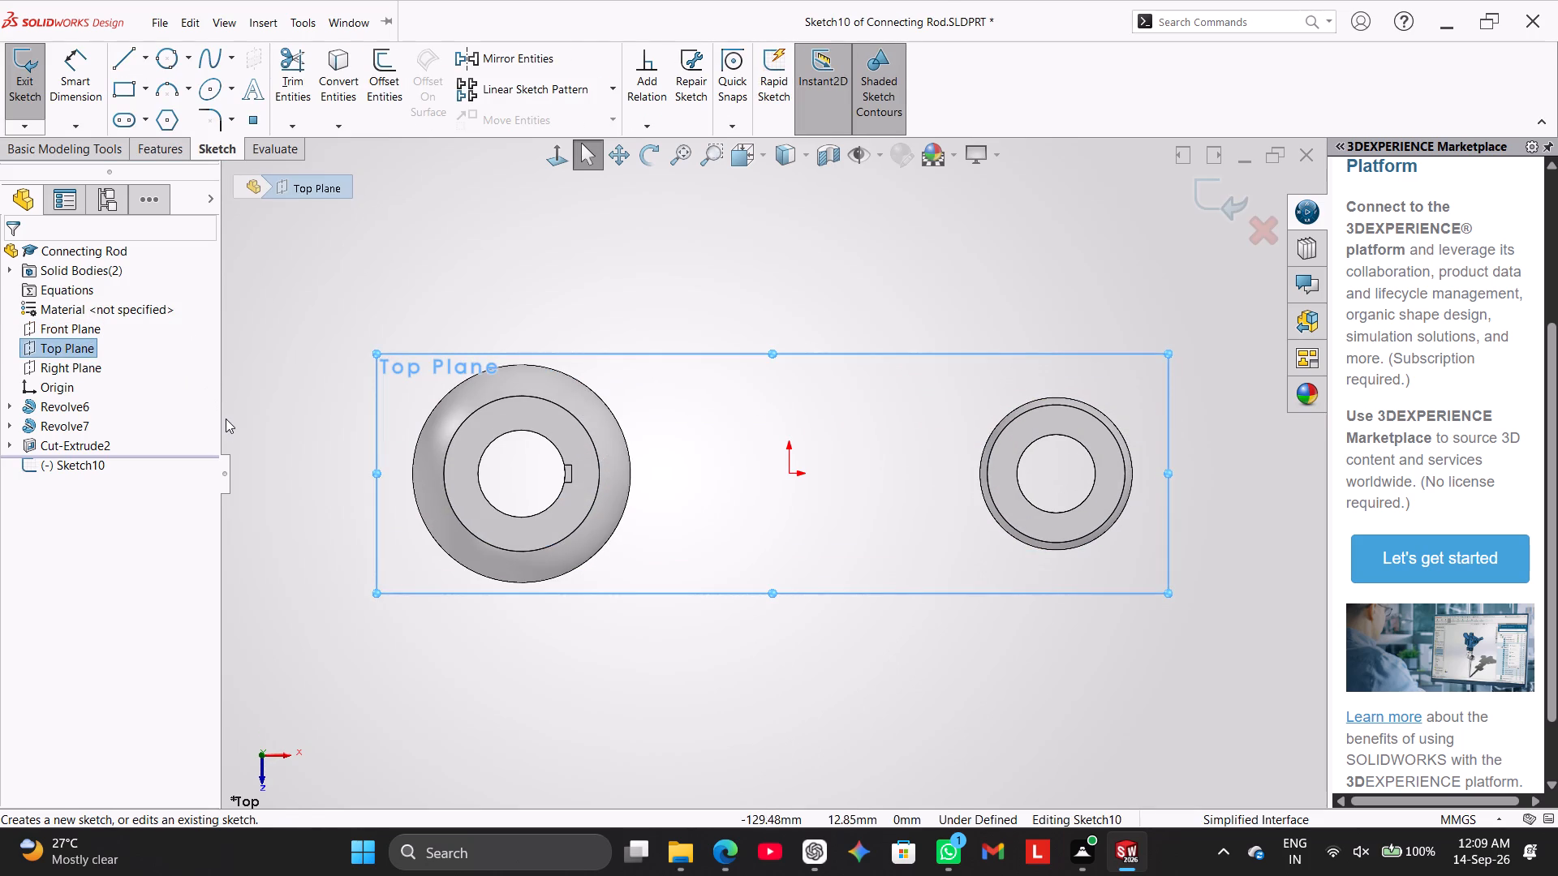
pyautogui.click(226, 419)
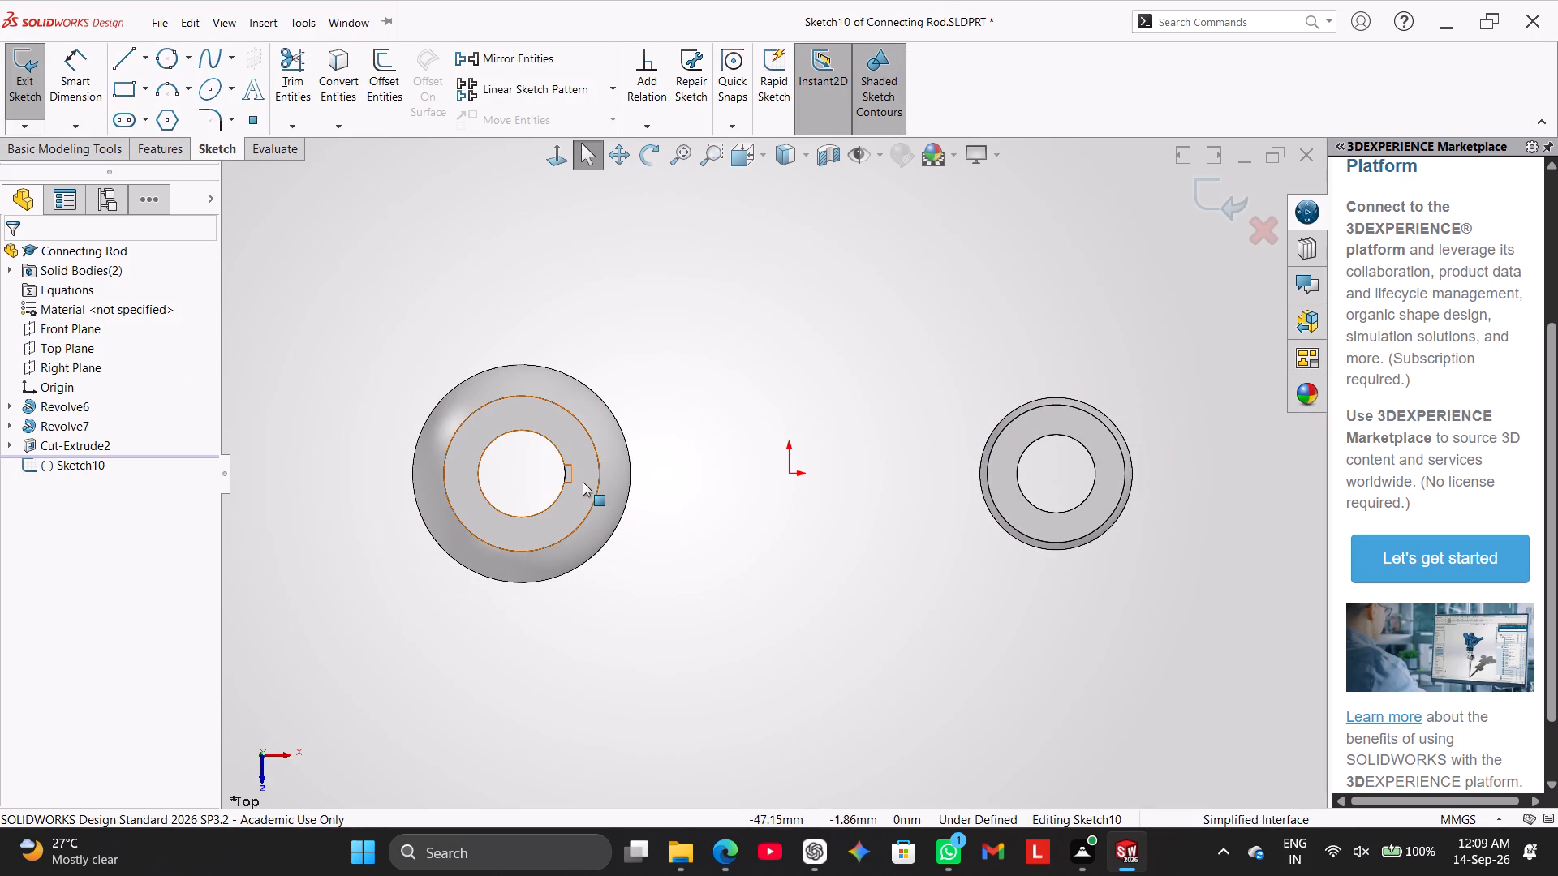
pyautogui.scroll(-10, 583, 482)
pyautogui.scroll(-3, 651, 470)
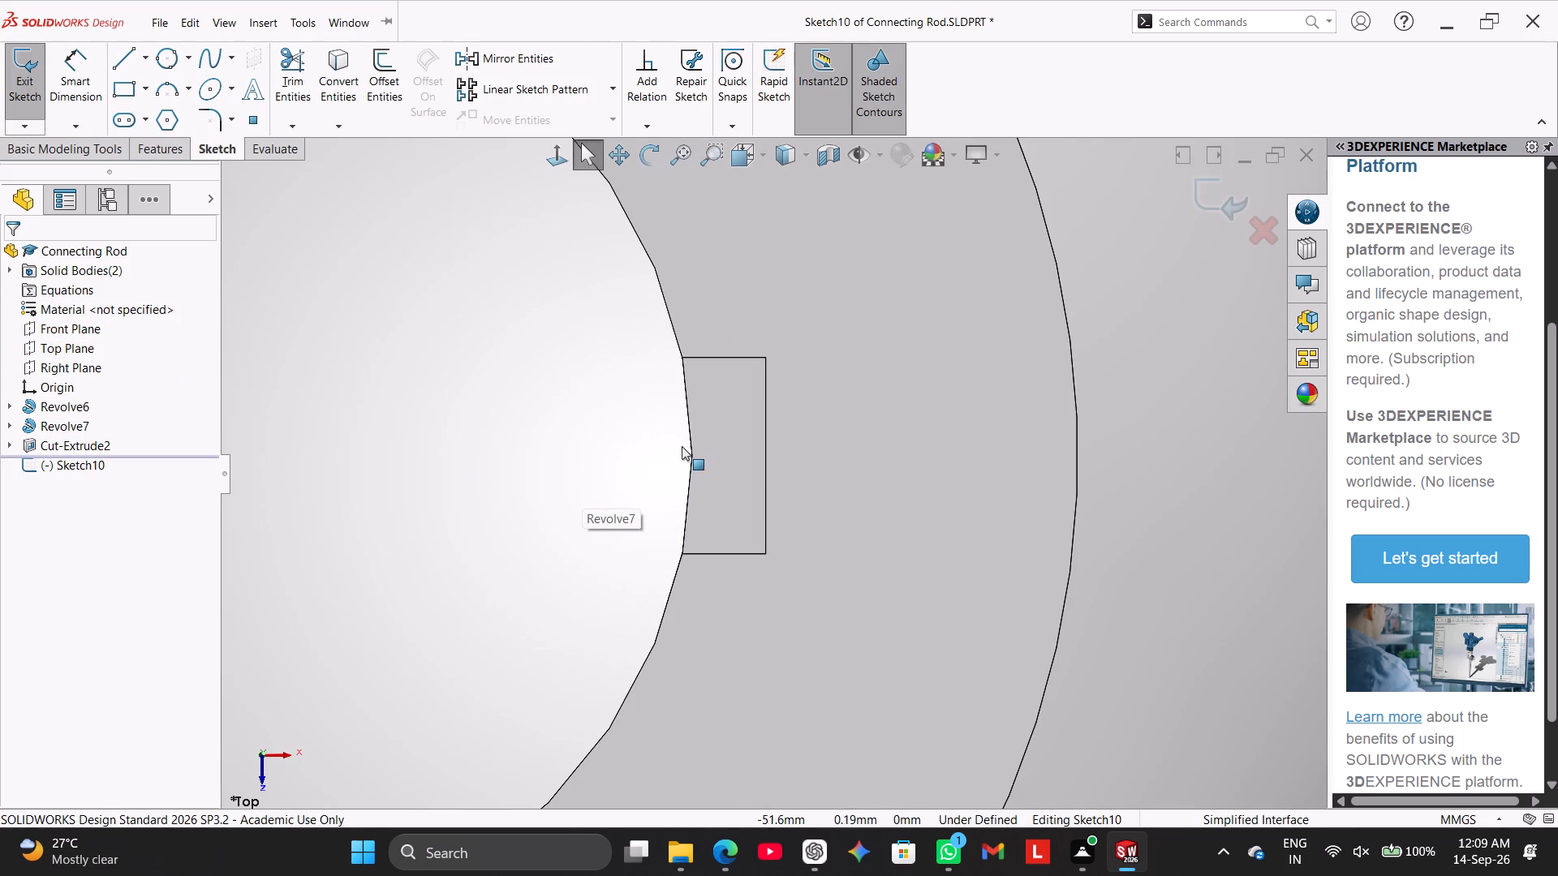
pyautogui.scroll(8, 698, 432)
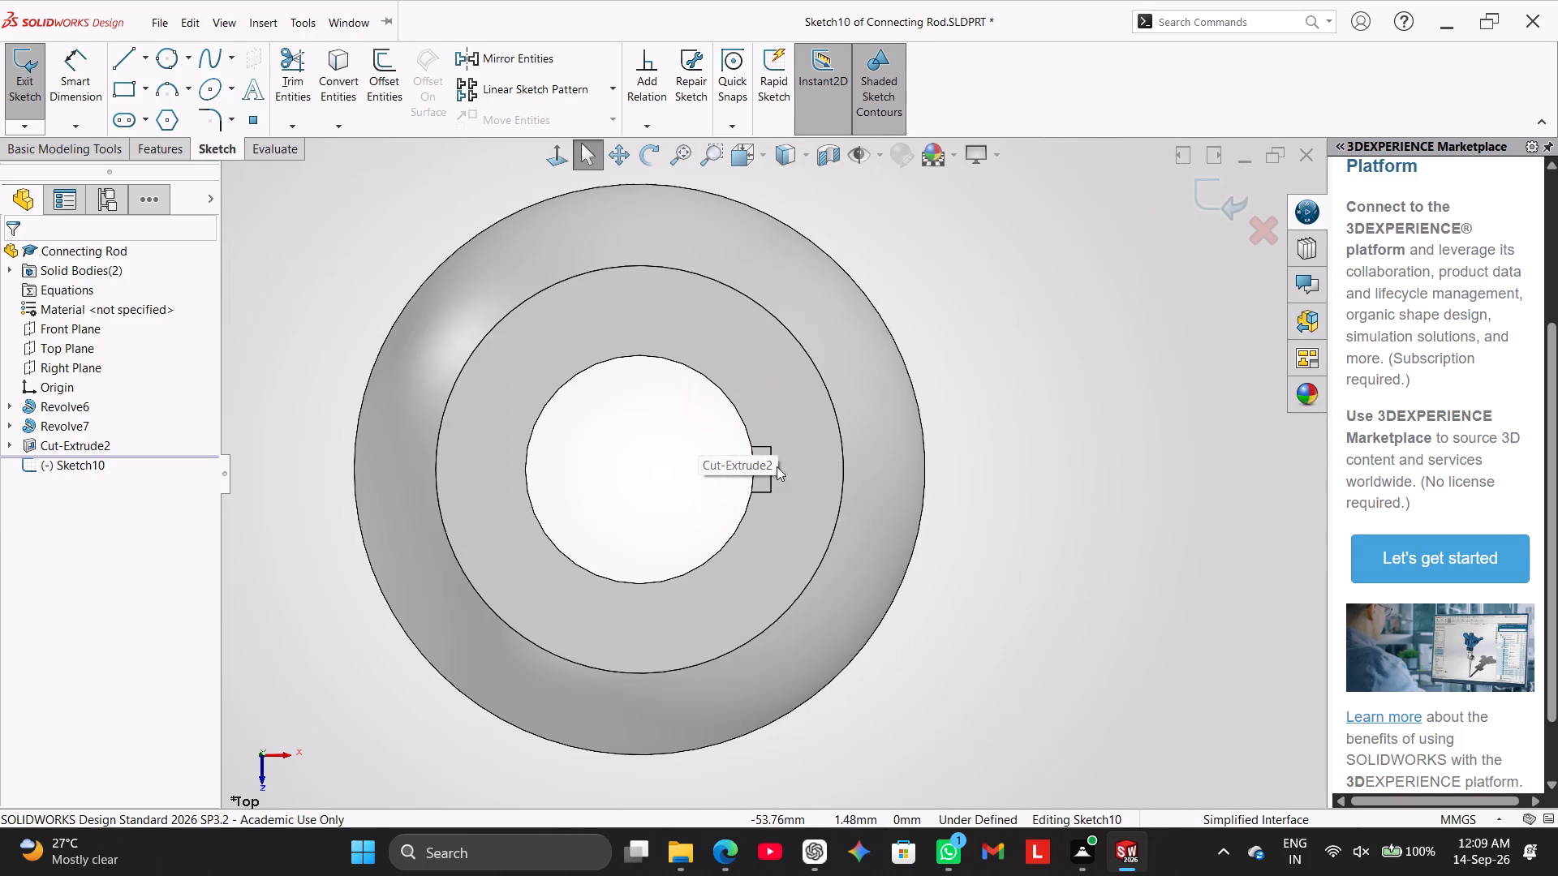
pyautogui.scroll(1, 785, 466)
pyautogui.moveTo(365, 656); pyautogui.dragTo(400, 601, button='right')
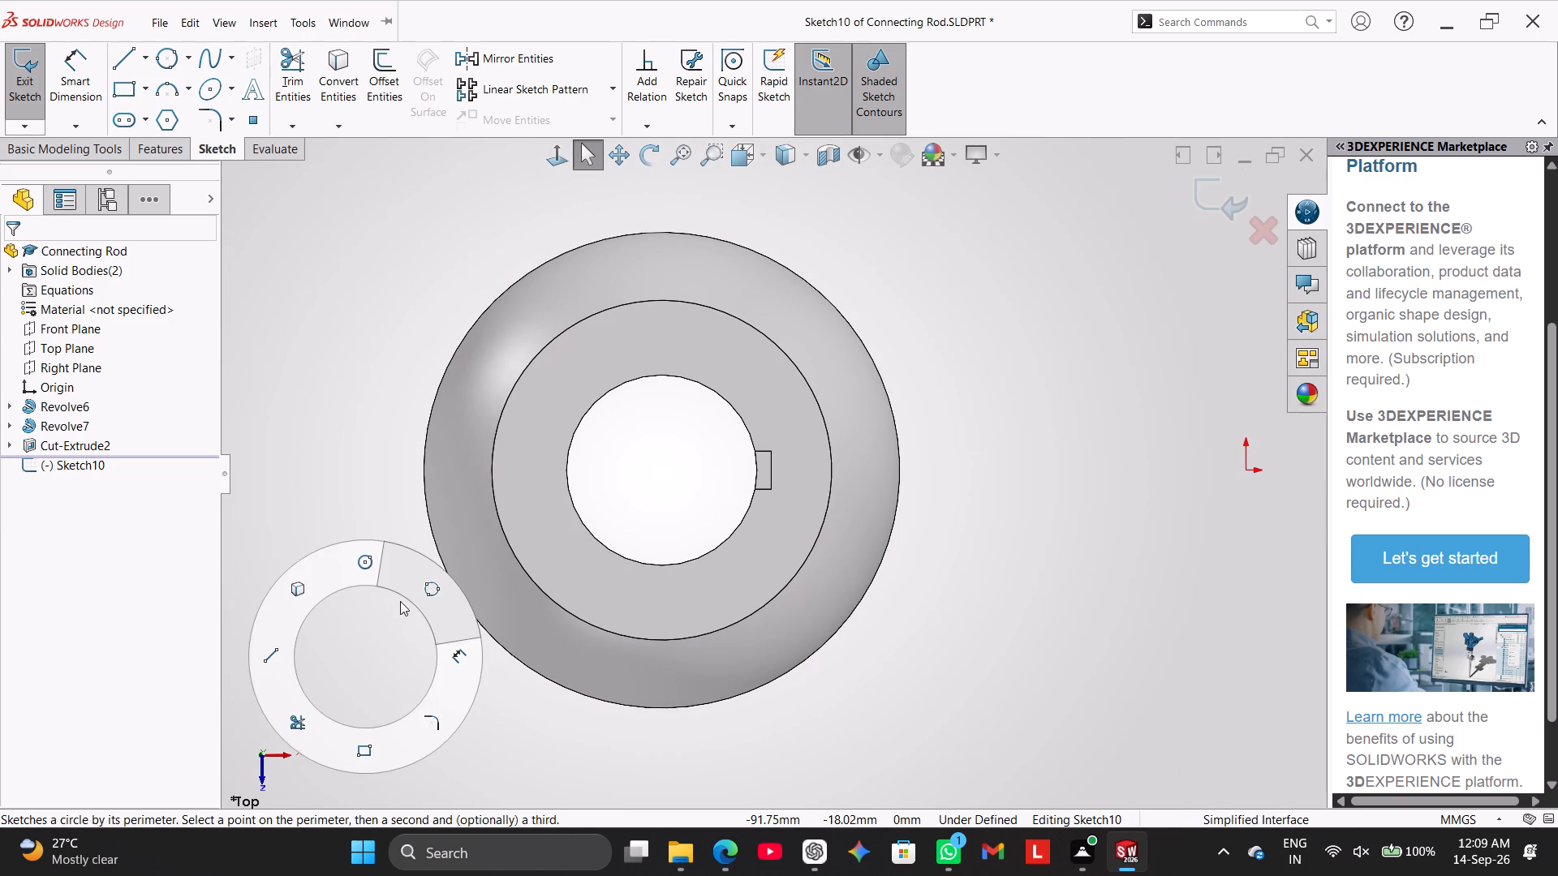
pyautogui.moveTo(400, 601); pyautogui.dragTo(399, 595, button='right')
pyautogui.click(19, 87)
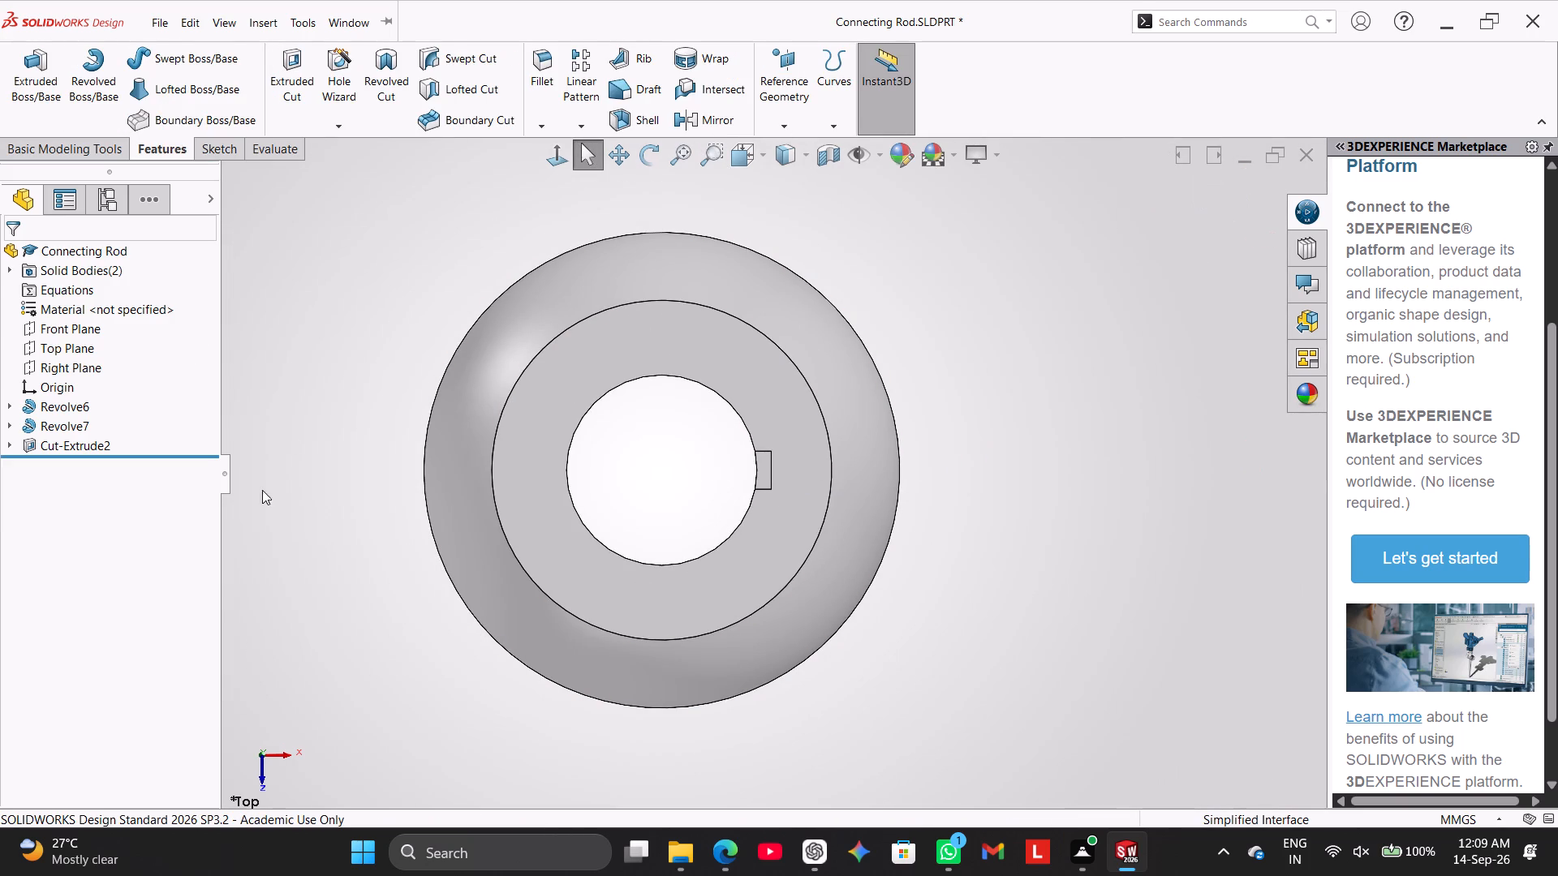
# Edit the big end's bore and keyway cut so its end condition is Through All - Both, and check the through opening.
pyautogui.moveTo(292, 501); pyautogui.dragTo(364, 407, button='right')
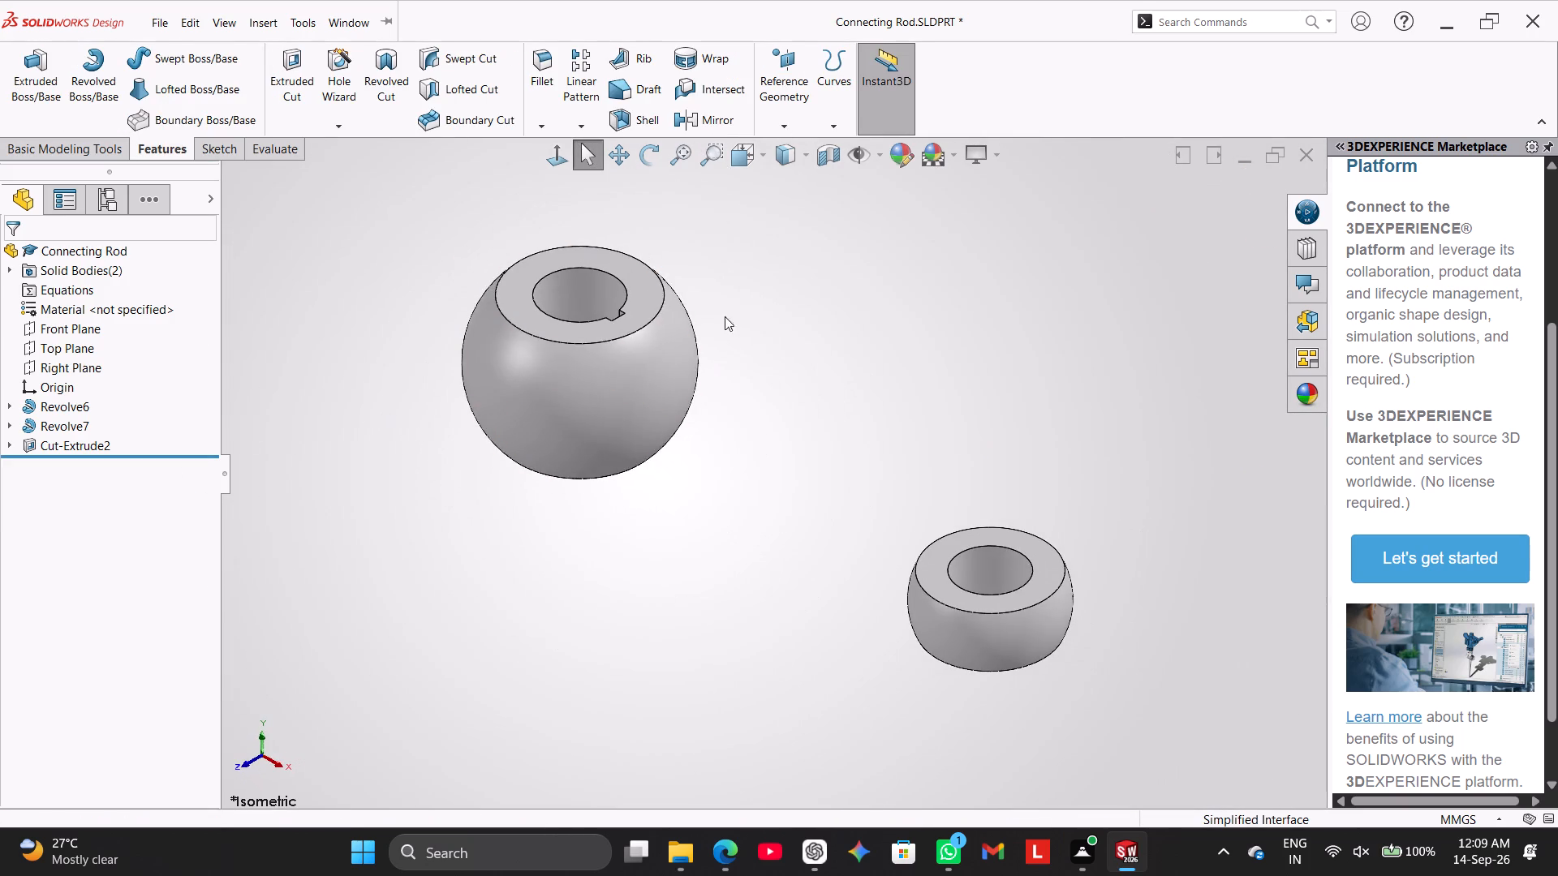
pyautogui.moveTo(736, 307); pyautogui.dragTo(765, 521, button='middle')
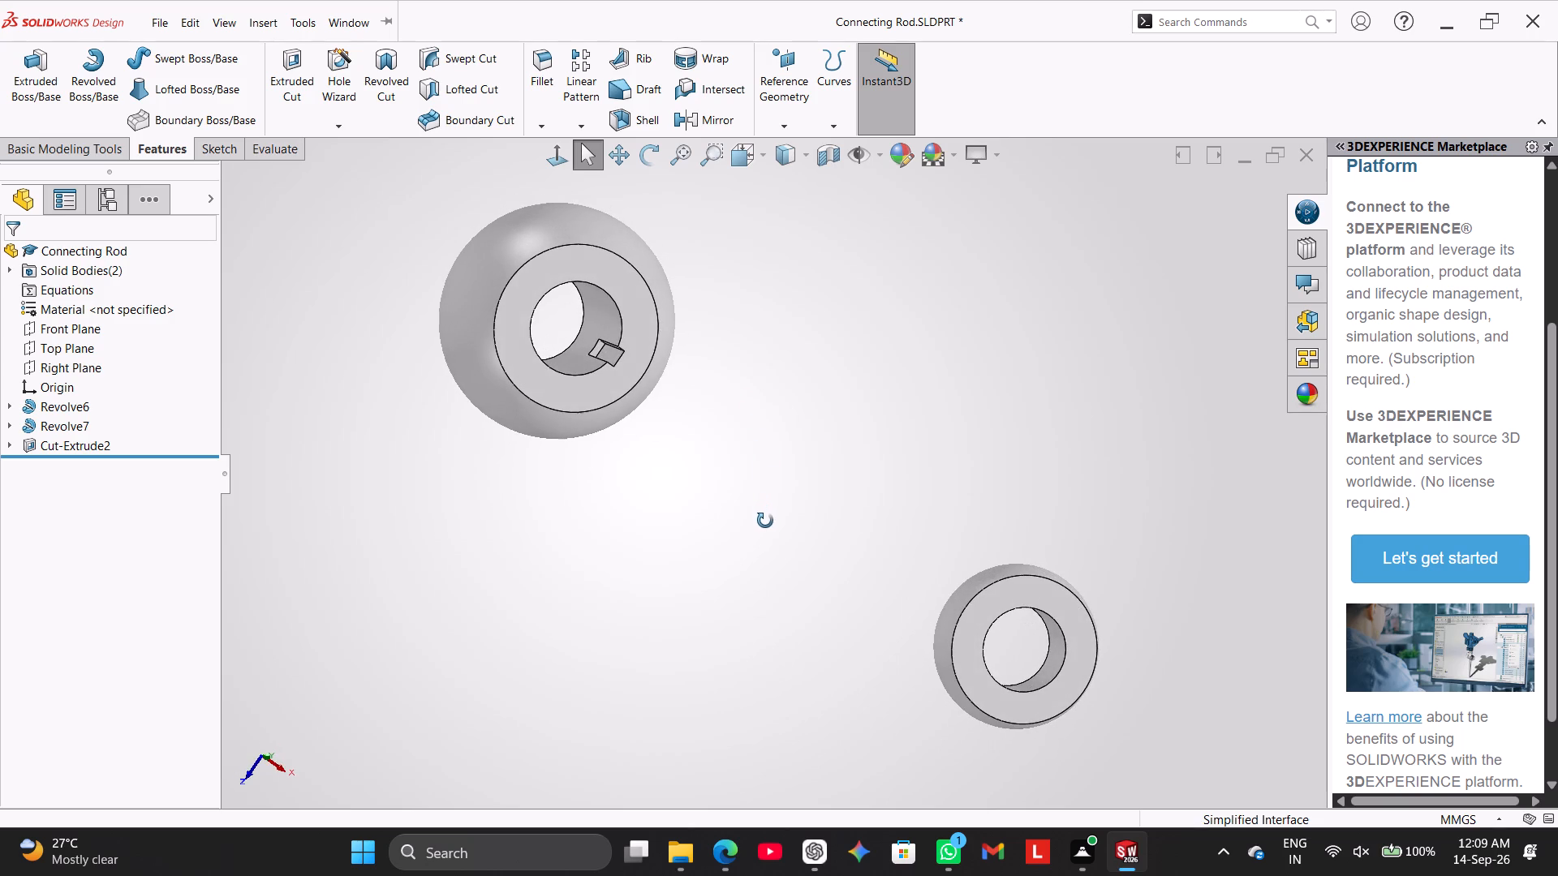
pyautogui.moveTo(765, 521); pyautogui.dragTo(718, 487, button='middle')
pyautogui.scroll(-1, 715, 479)
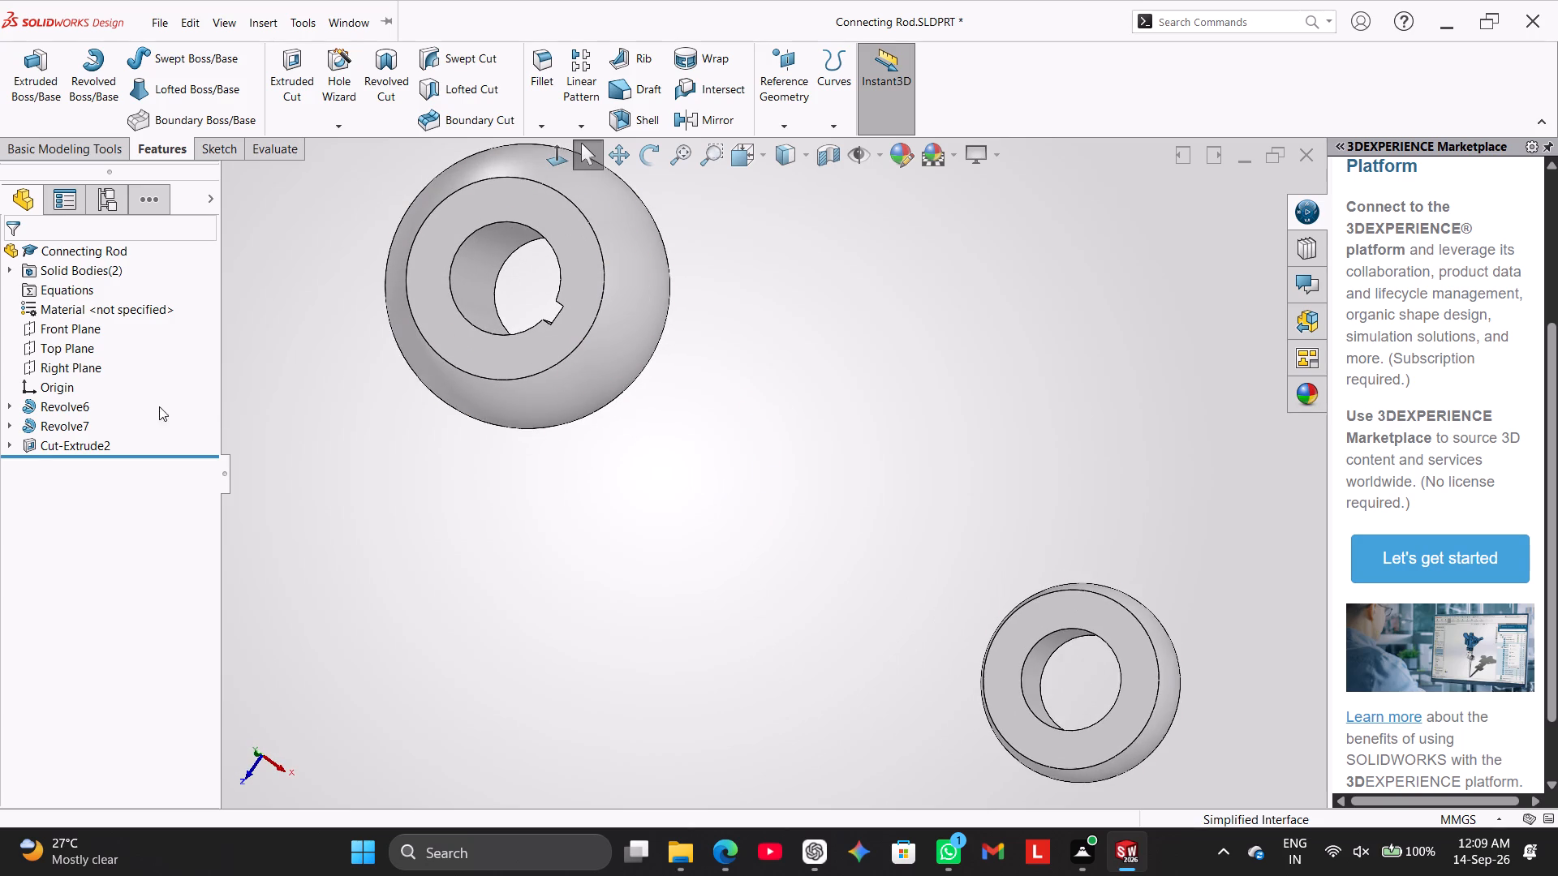
pyautogui.rightClick(36, 452)
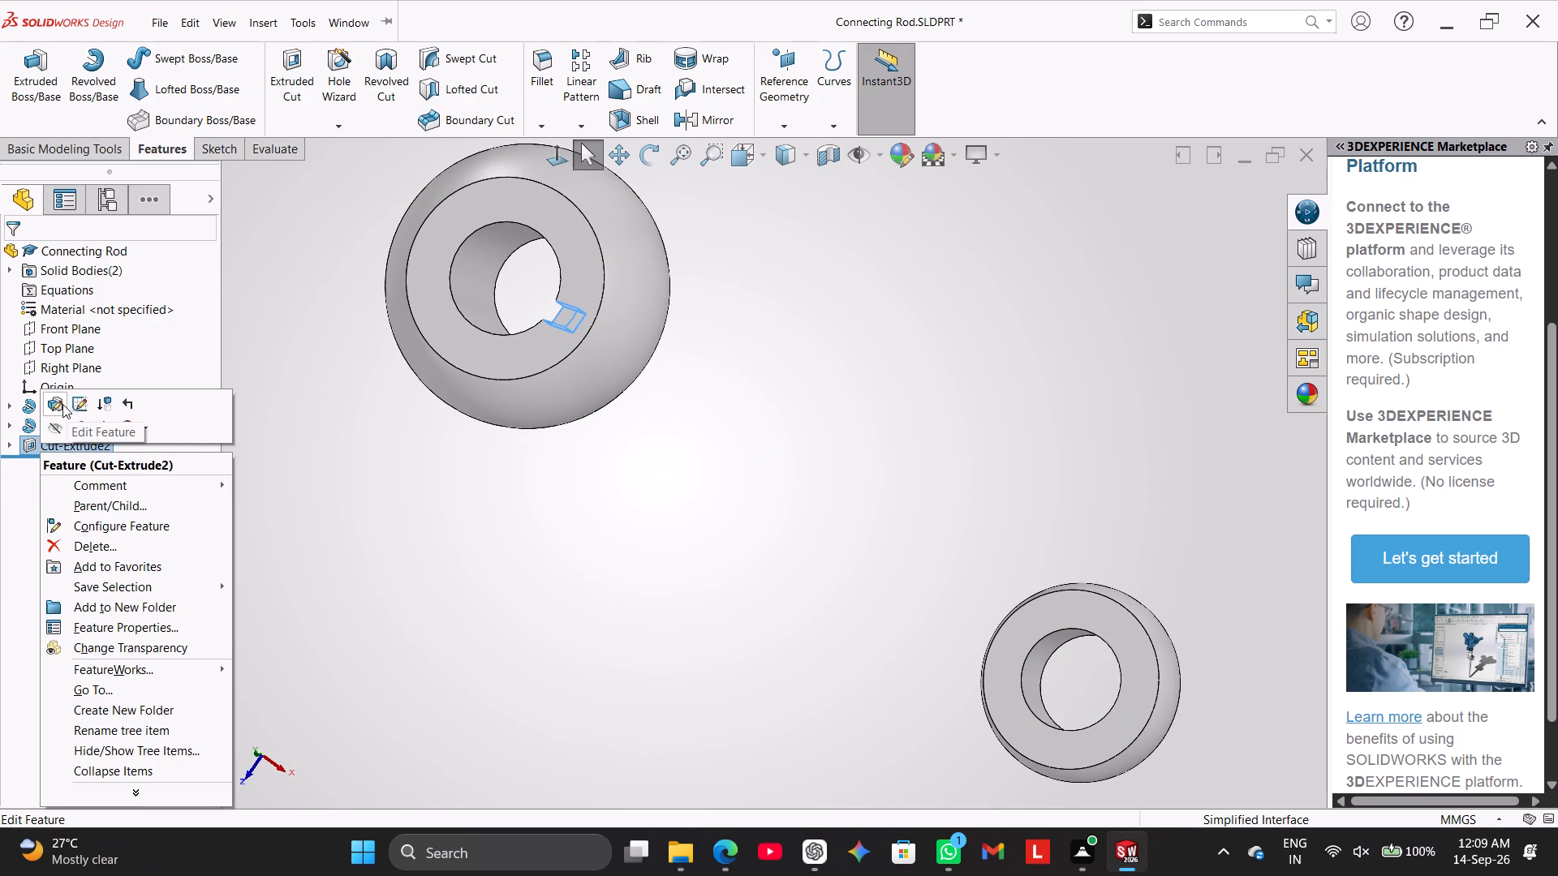
pyautogui.click(62, 404)
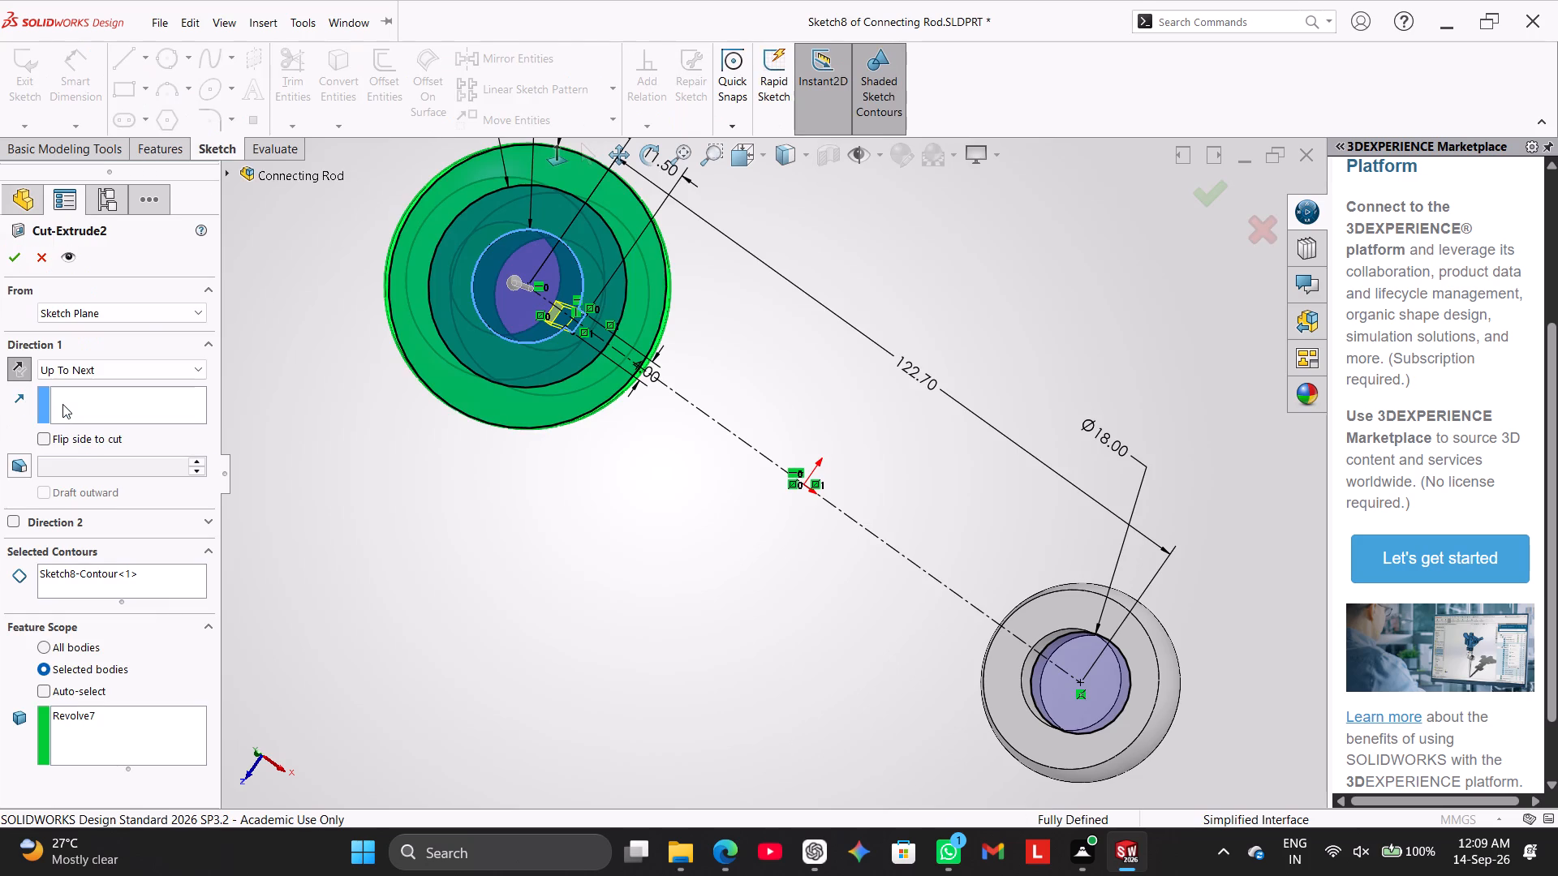
pyautogui.click(313, 499)
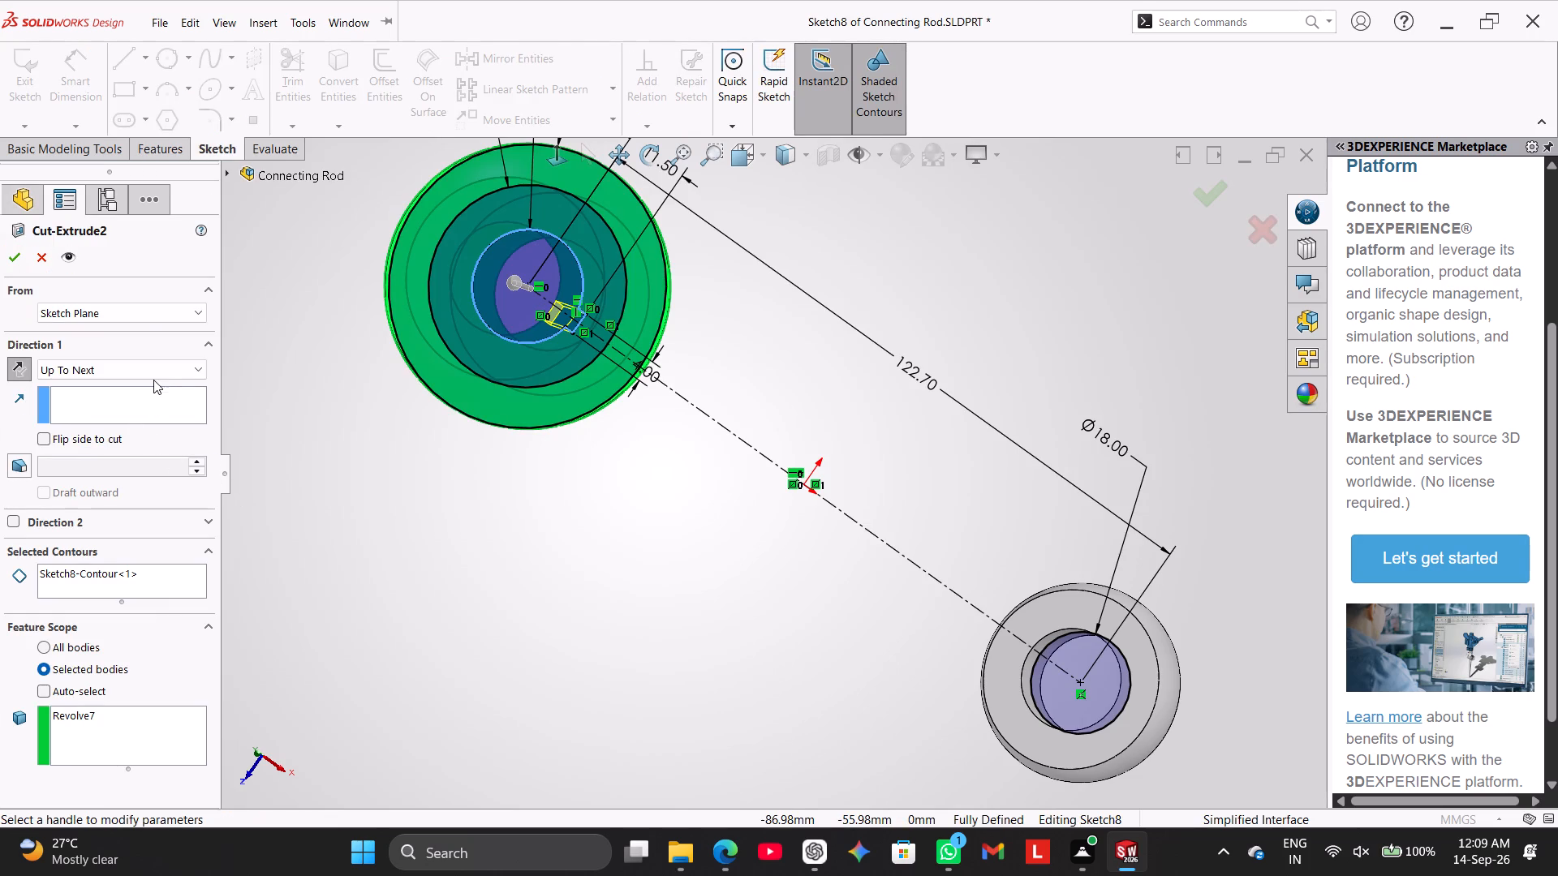
pyautogui.click(160, 371)
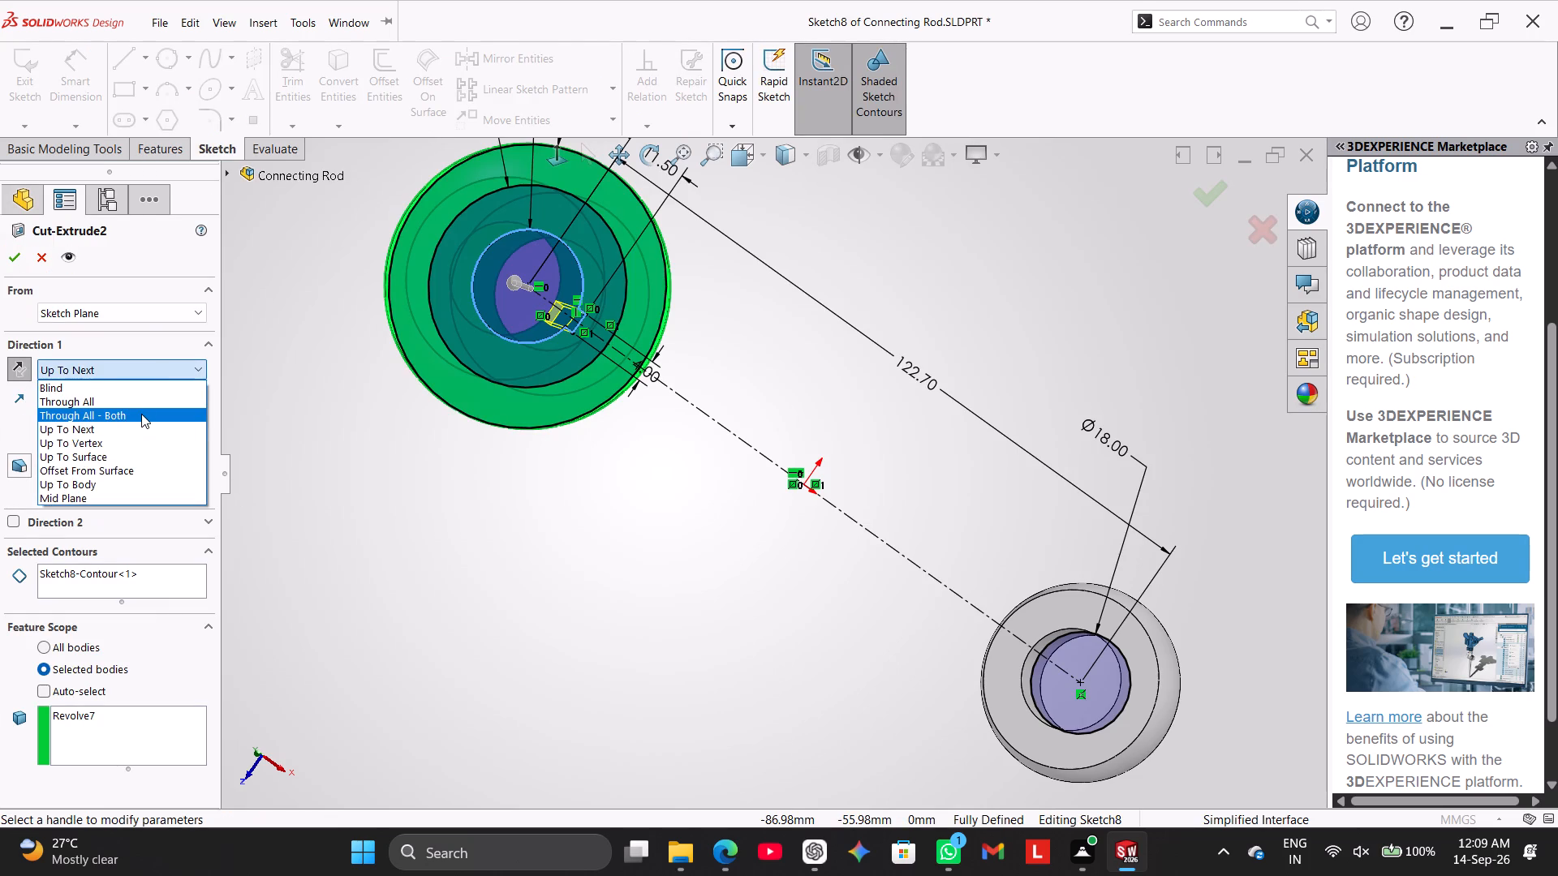
pyautogui.click(141, 414)
pyautogui.moveTo(394, 515); pyautogui.dragTo(406, 515, button='middle')
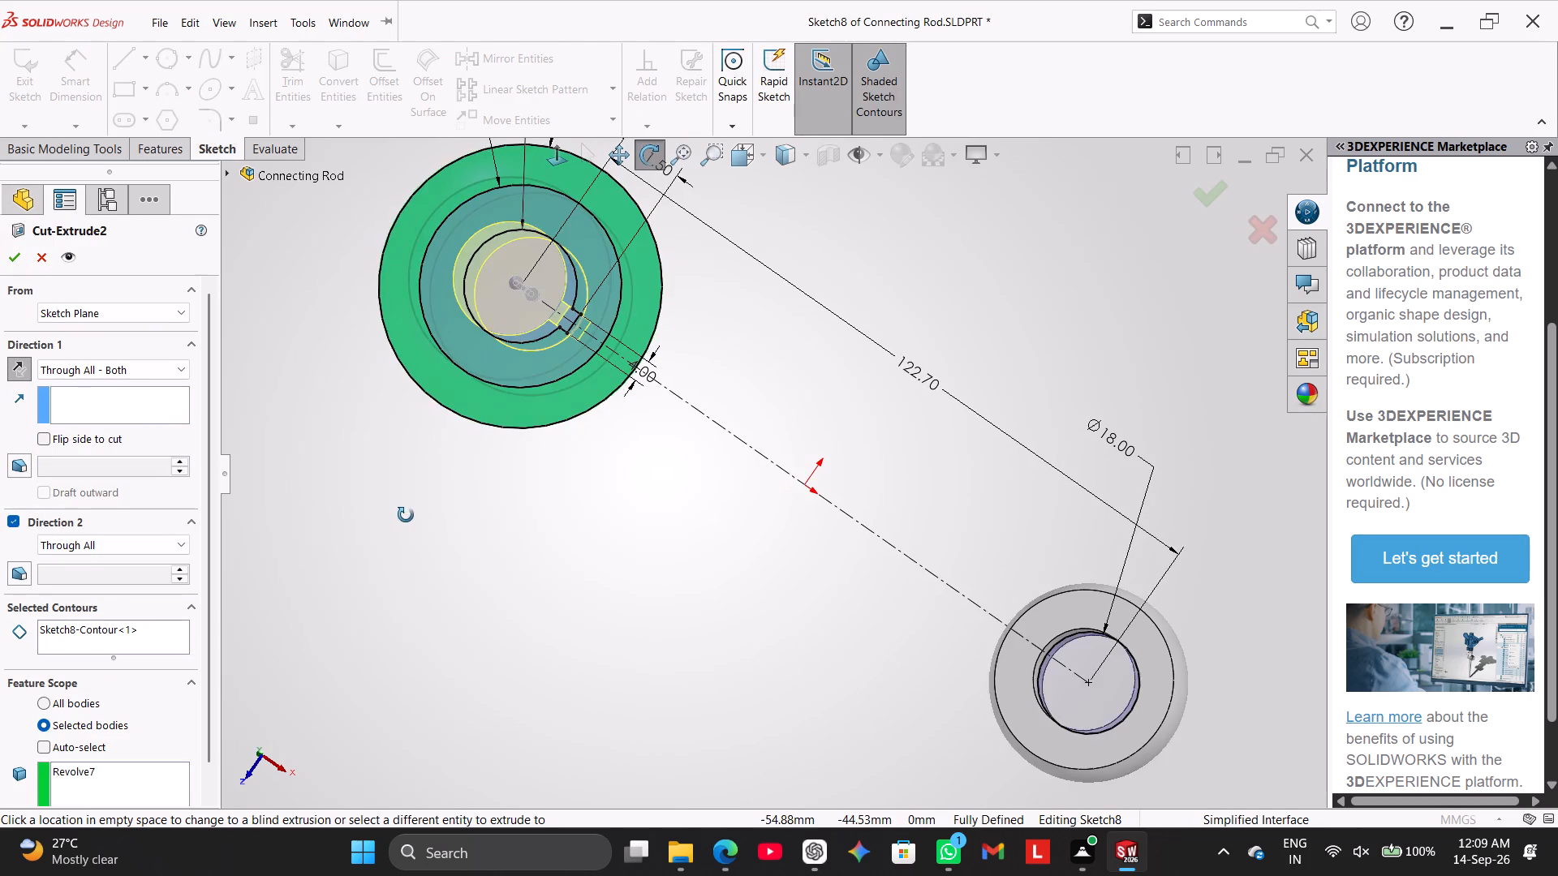
pyautogui.moveTo(406, 515); pyautogui.dragTo(398, 536, button='middle')
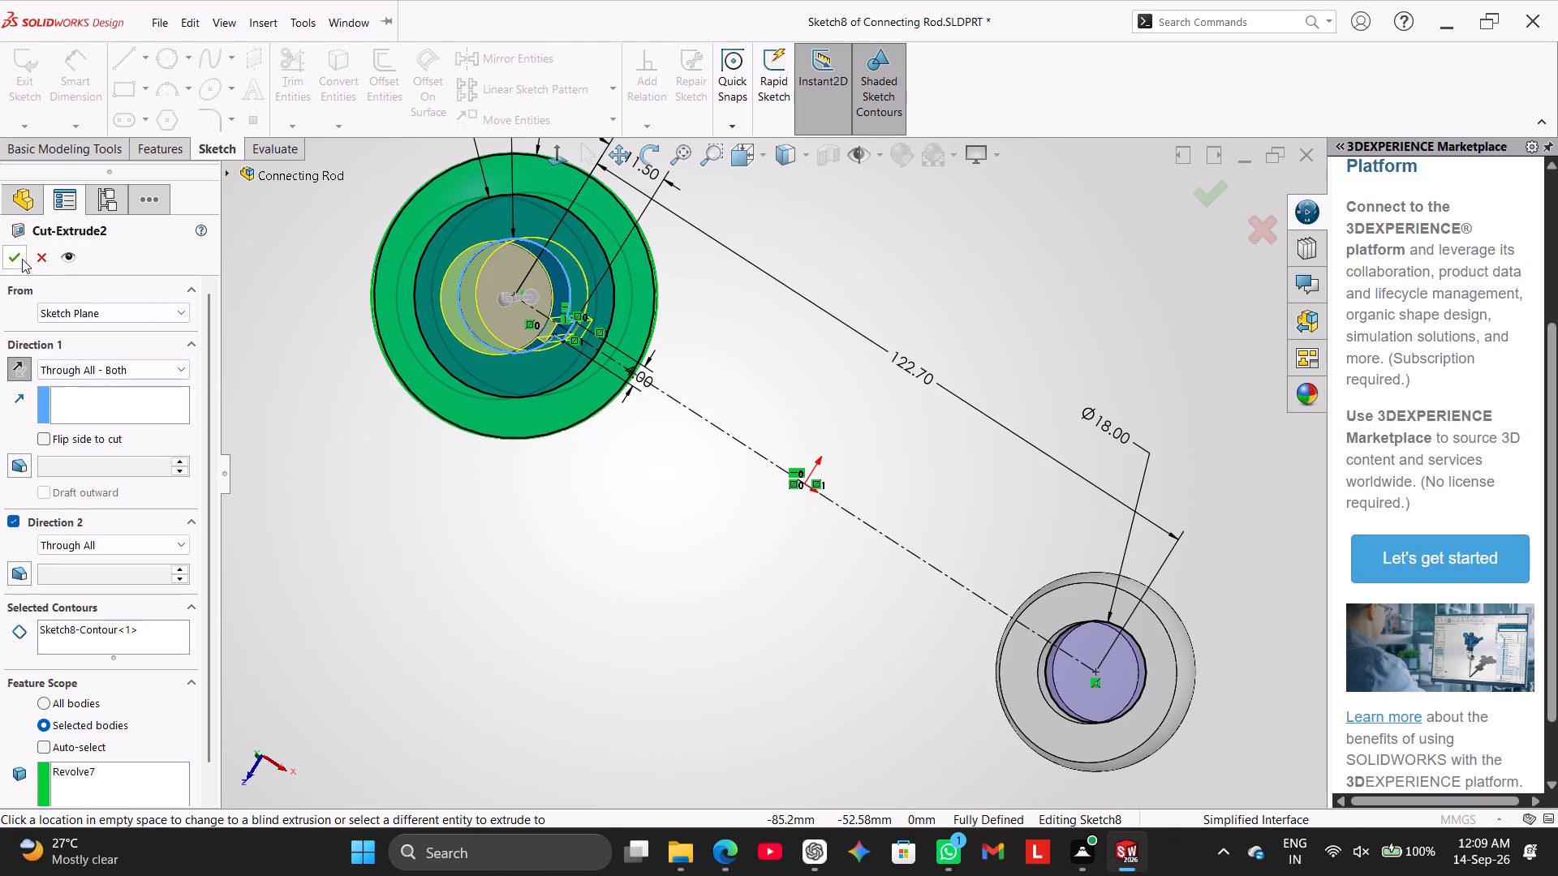
pyautogui.click(22, 259)
pyautogui.moveTo(514, 535); pyautogui.dragTo(536, 550, button='middle')
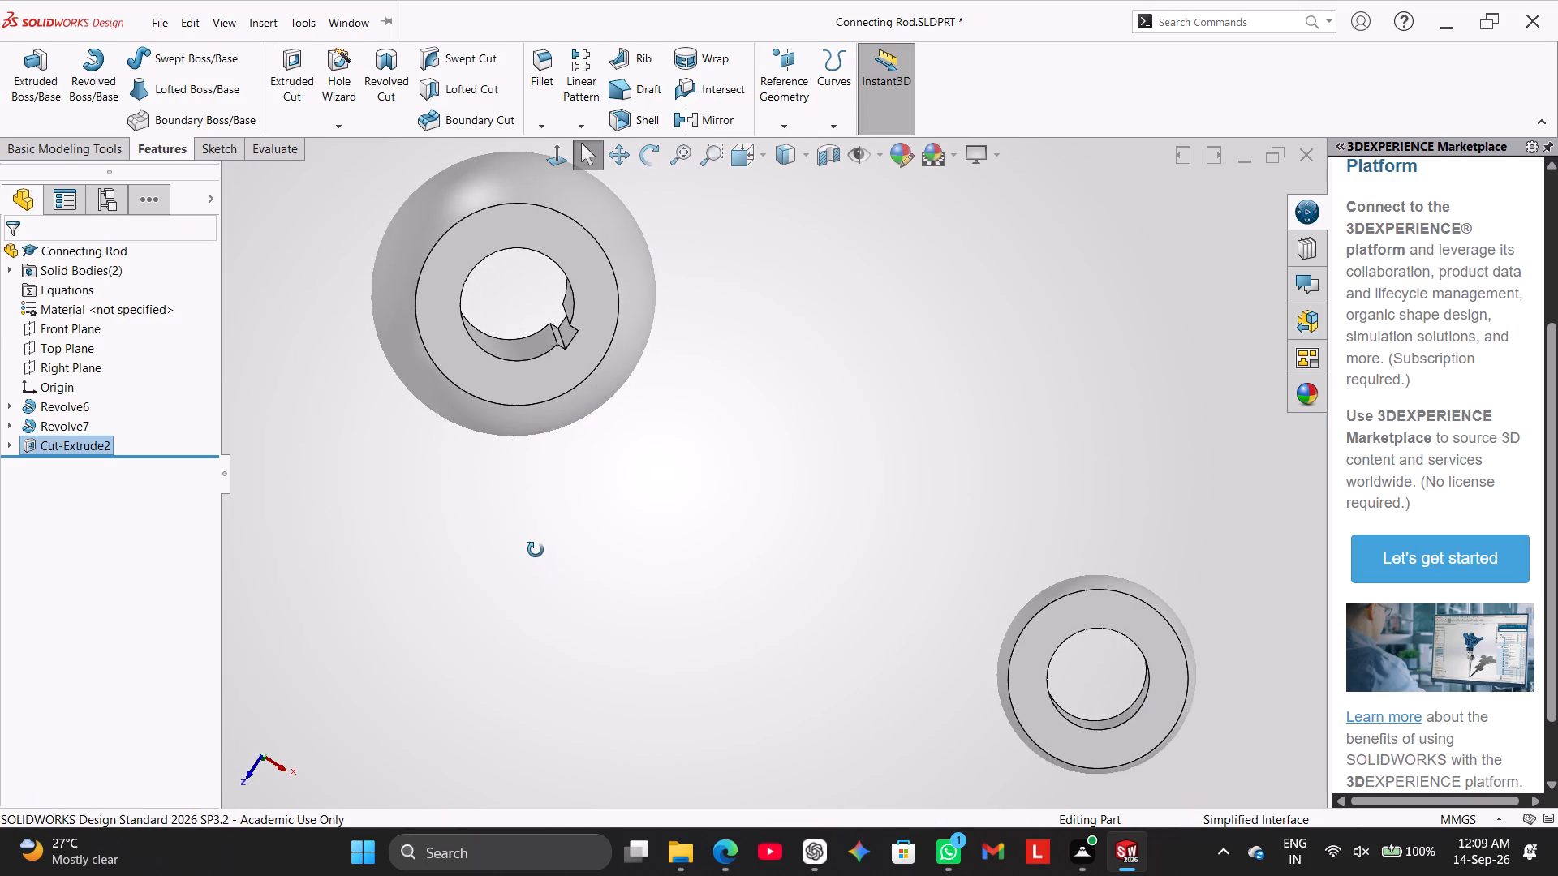
pyautogui.moveTo(536, 550); pyautogui.dragTo(529, 531, button='middle')
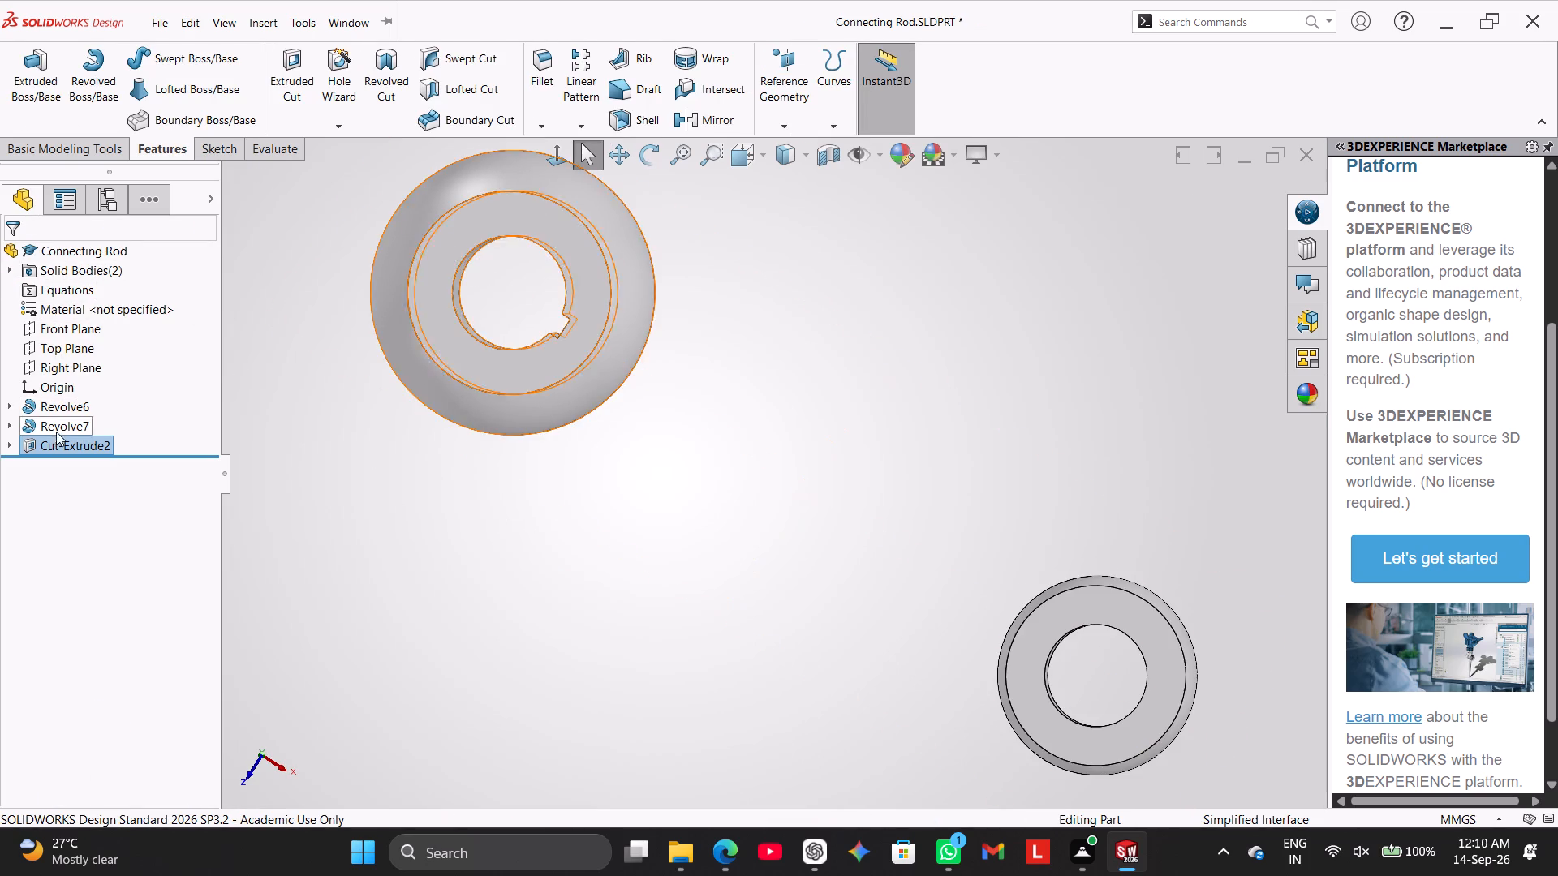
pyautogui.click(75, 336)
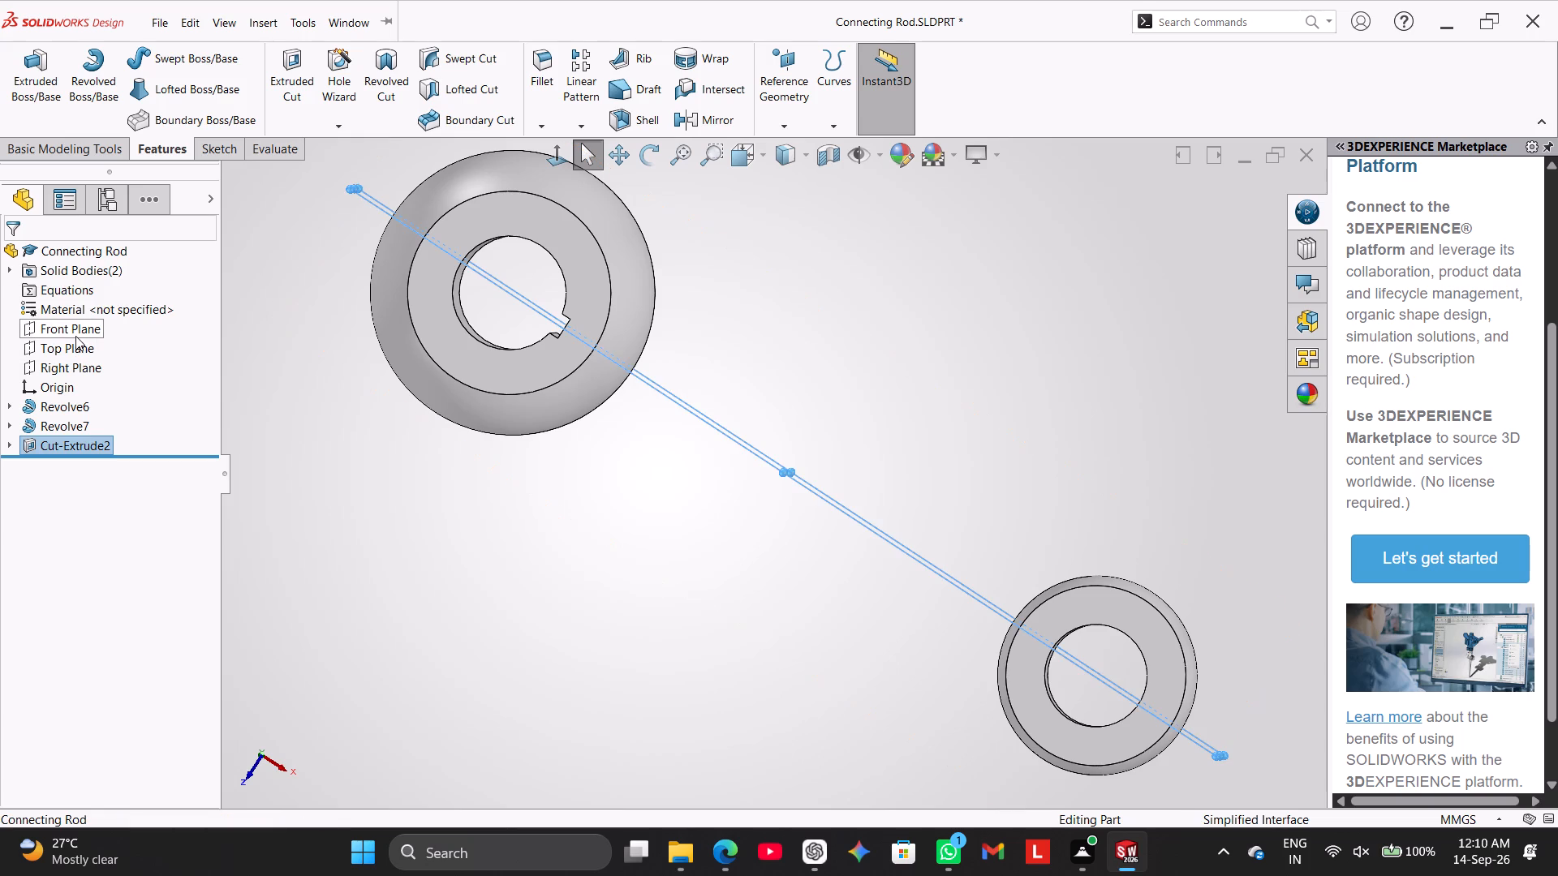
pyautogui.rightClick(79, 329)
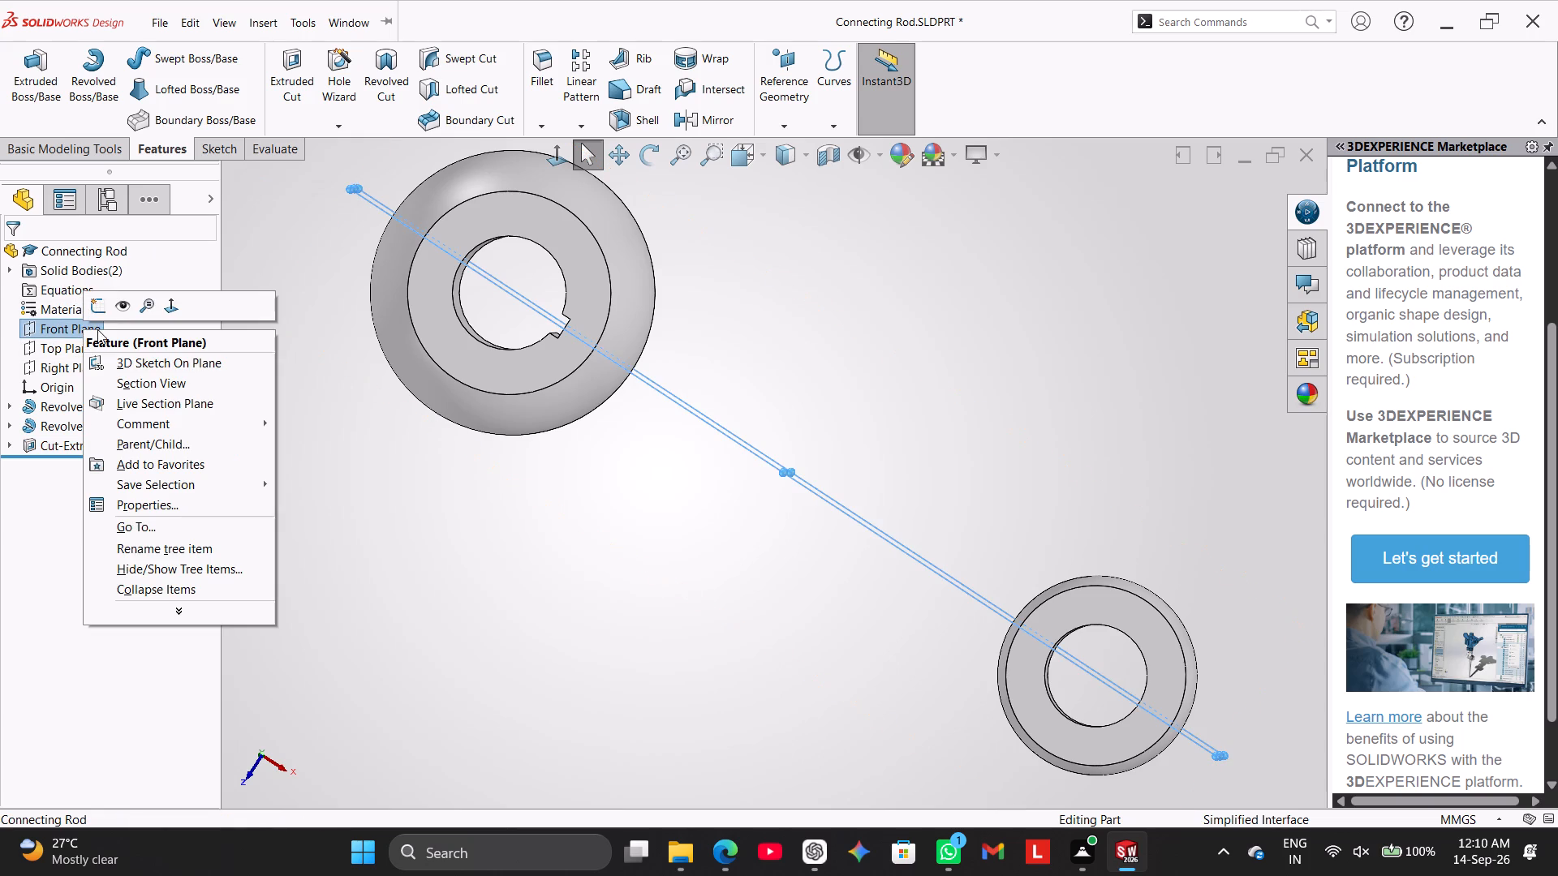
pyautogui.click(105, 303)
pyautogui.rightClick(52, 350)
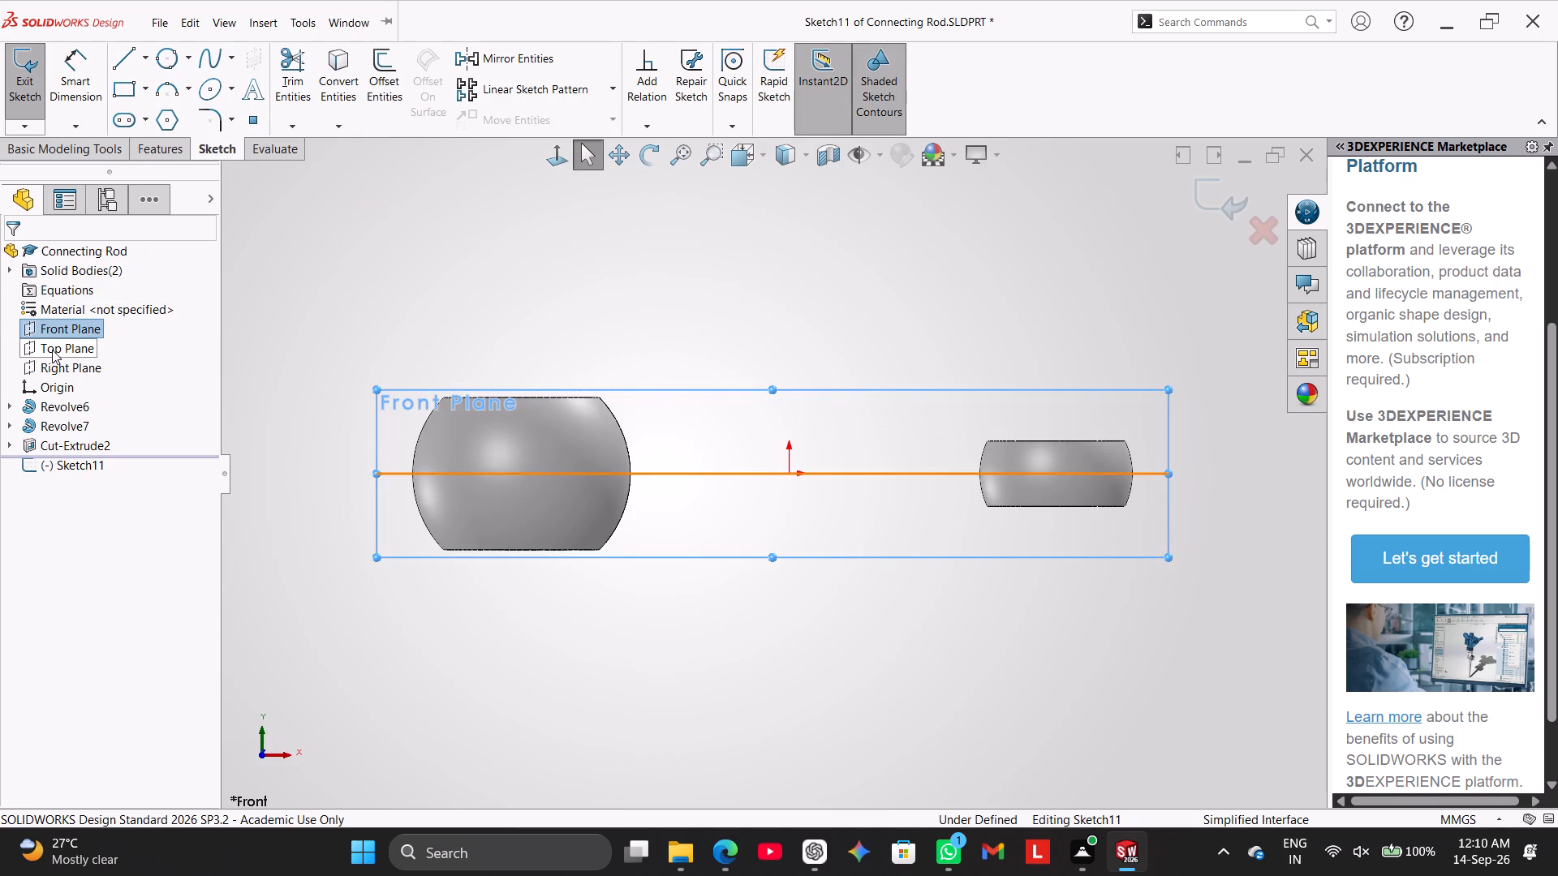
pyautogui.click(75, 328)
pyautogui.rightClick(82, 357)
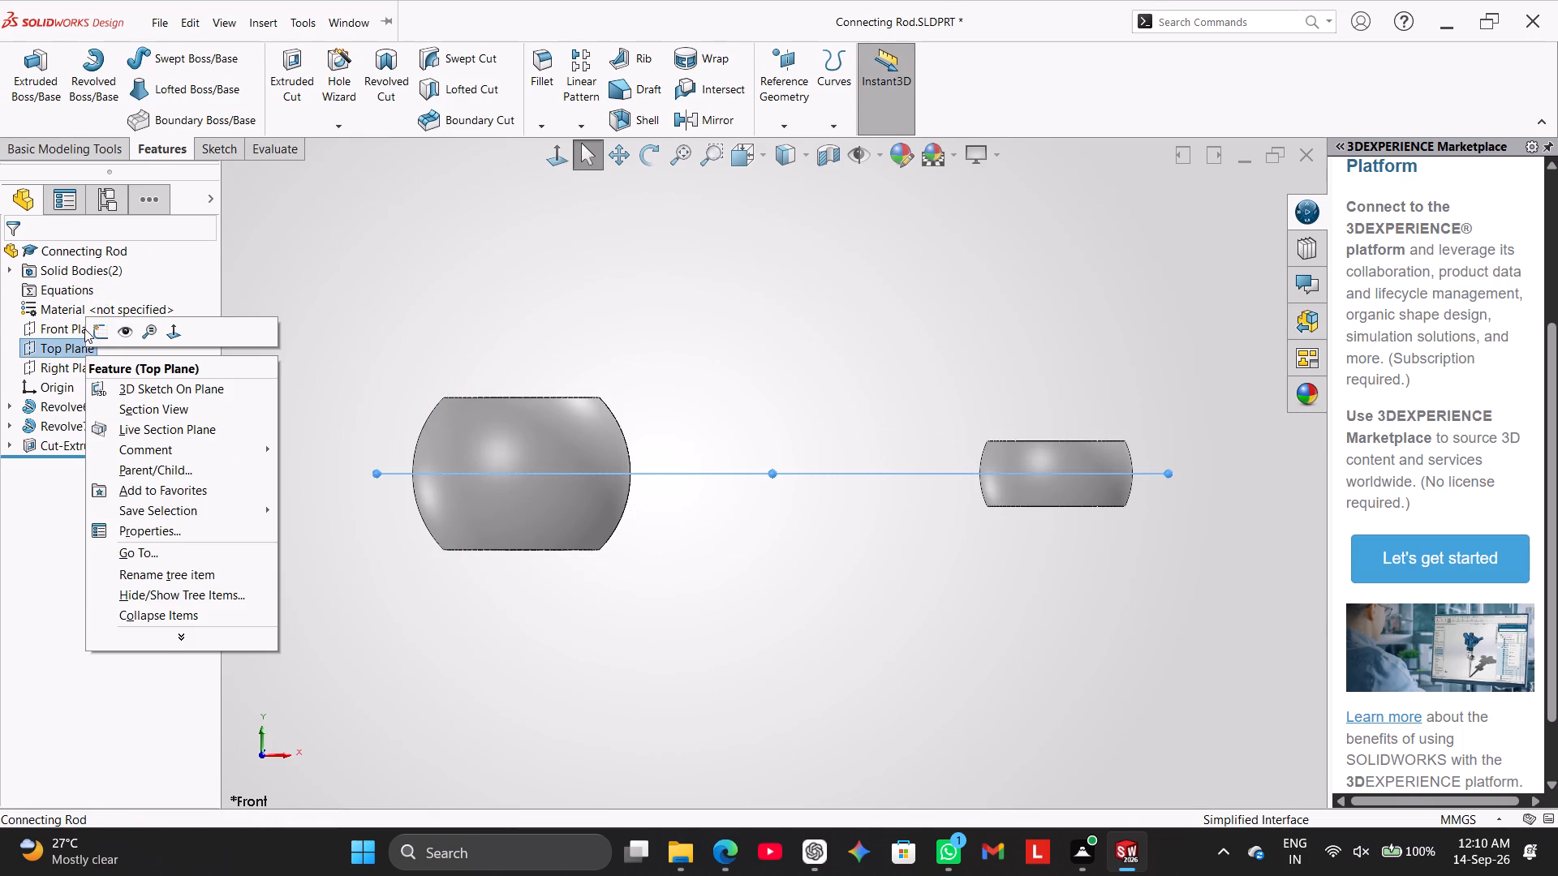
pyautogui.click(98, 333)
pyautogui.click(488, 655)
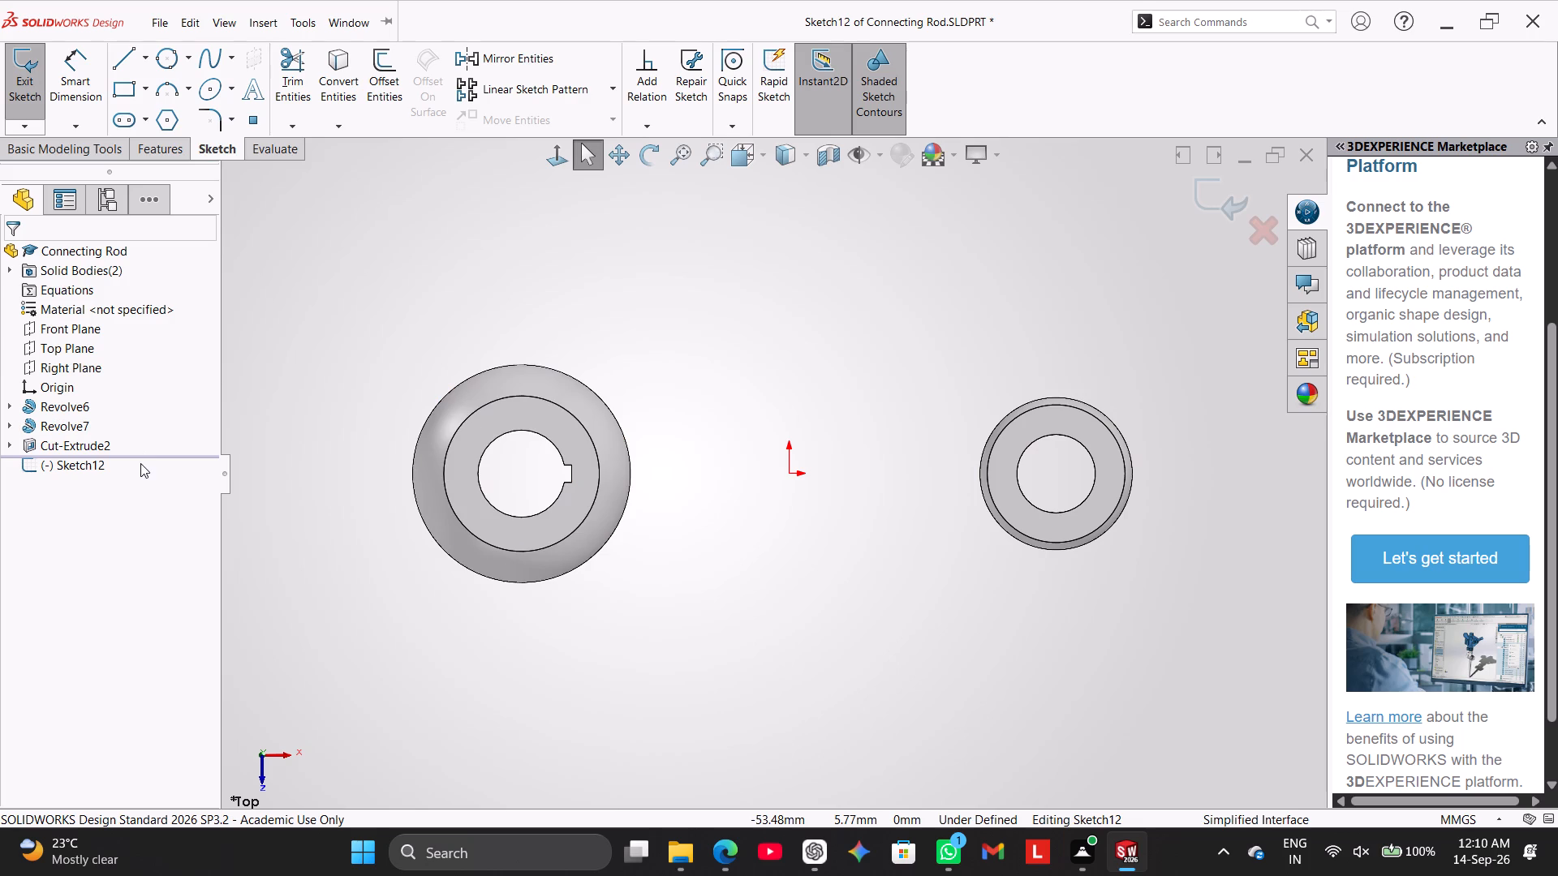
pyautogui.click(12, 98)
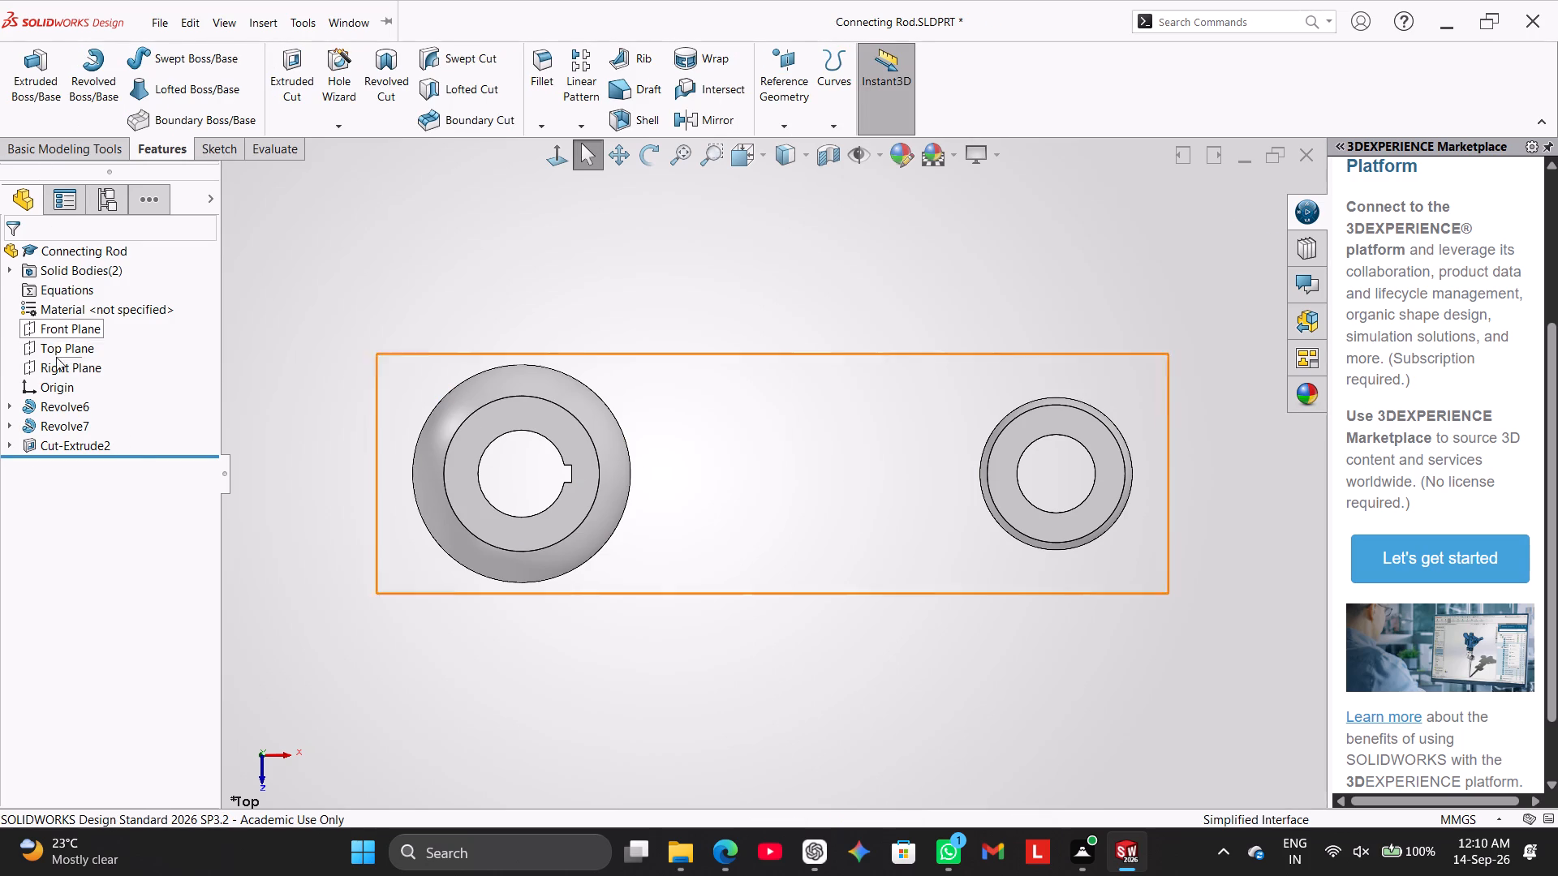
# Reopen the sketch of the big end's bore and keyway cut and orient the view normal to it.
pyautogui.click(11, 446)
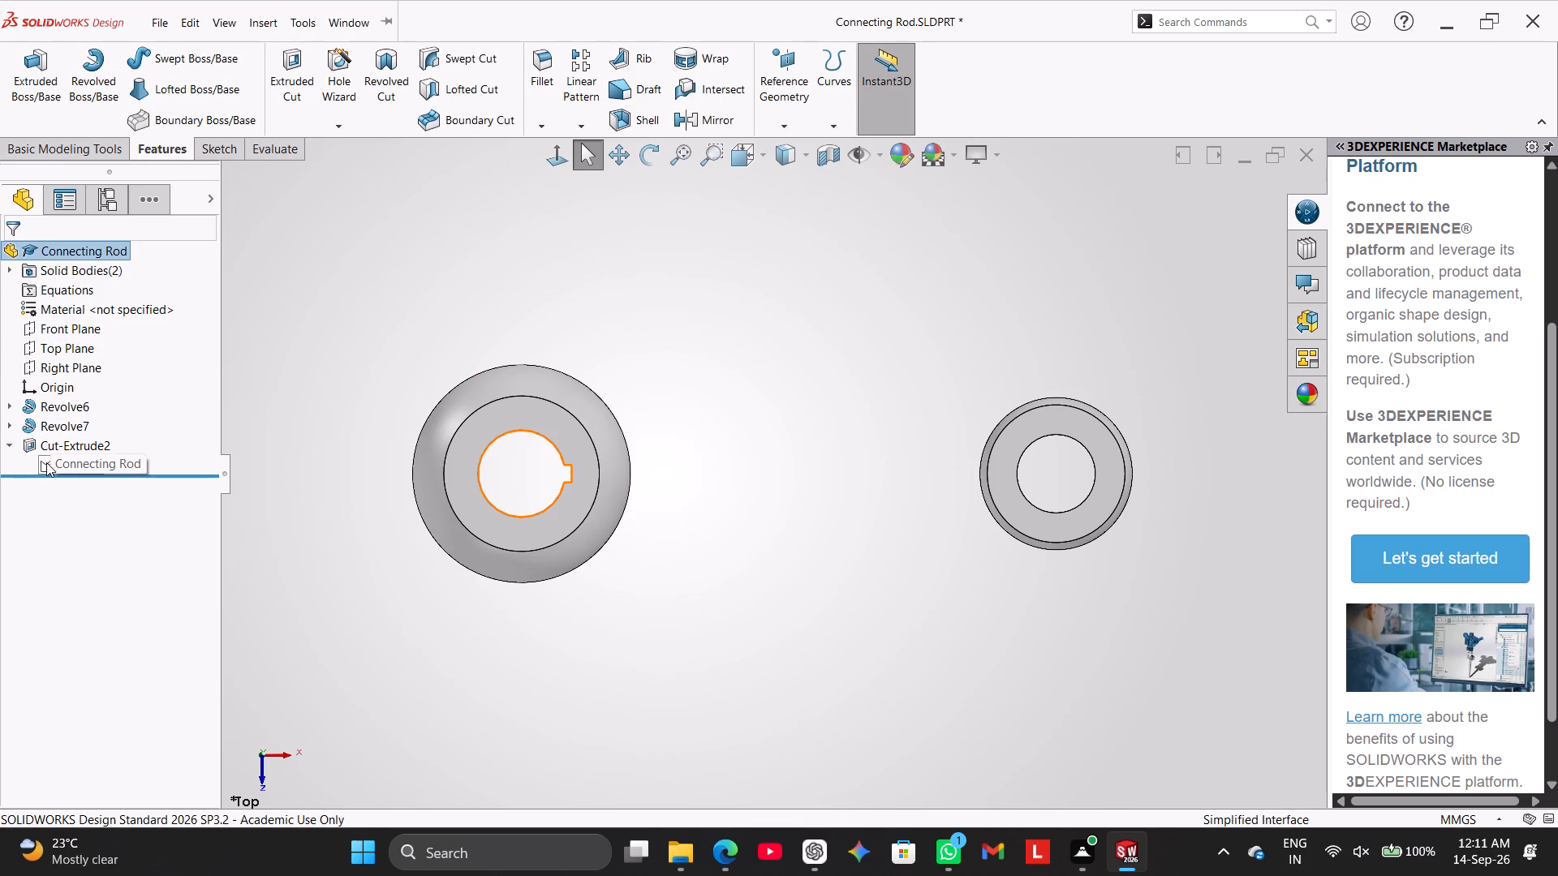
pyautogui.click(56, 462)
pyautogui.click(78, 419)
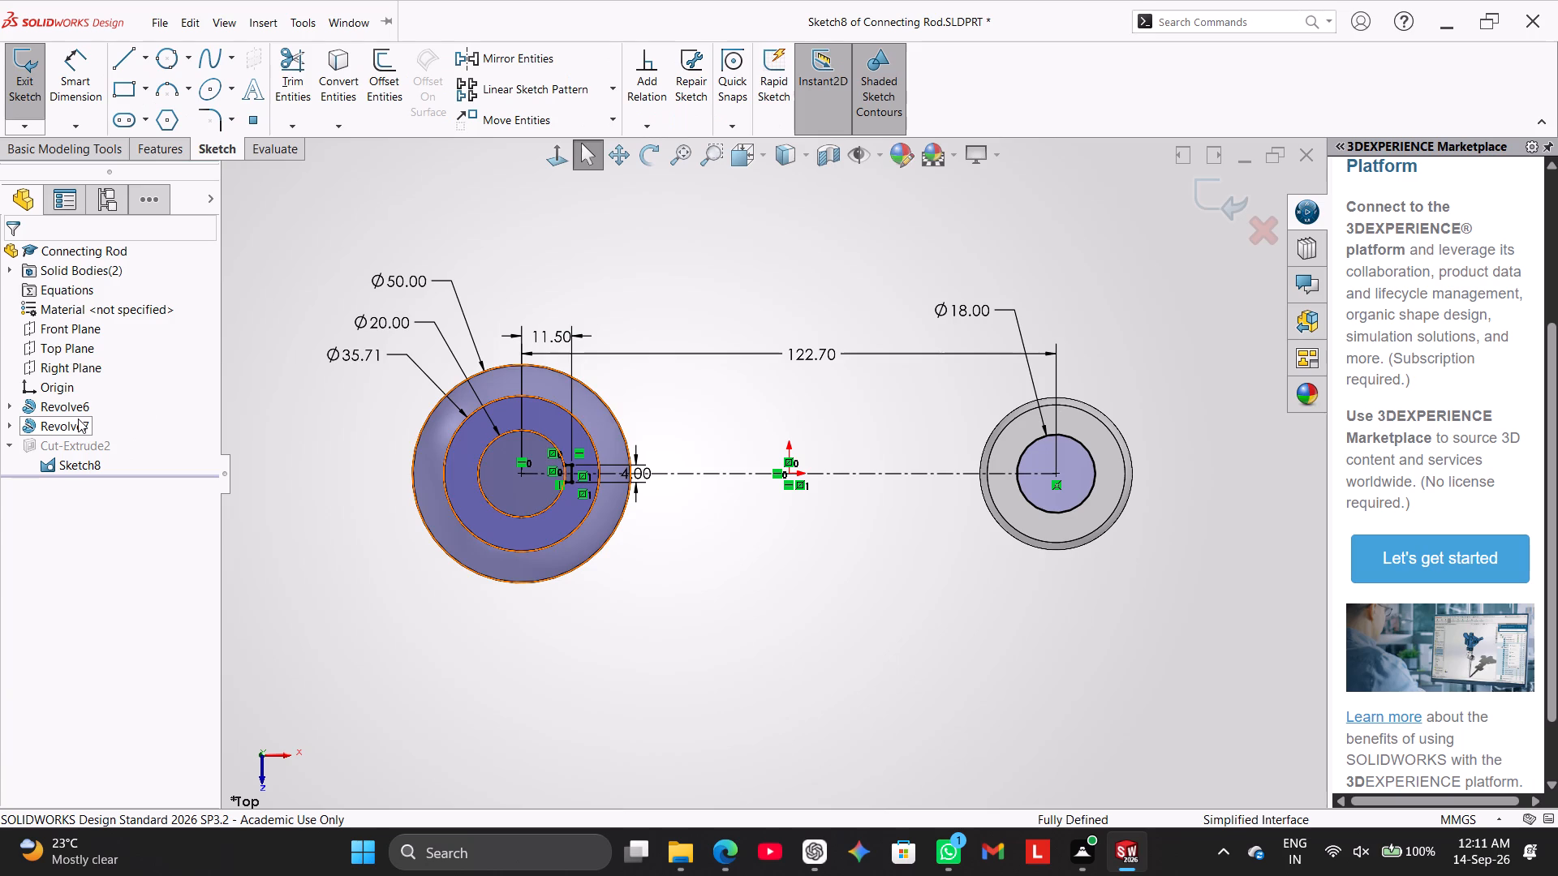
pyautogui.click(272, 562)
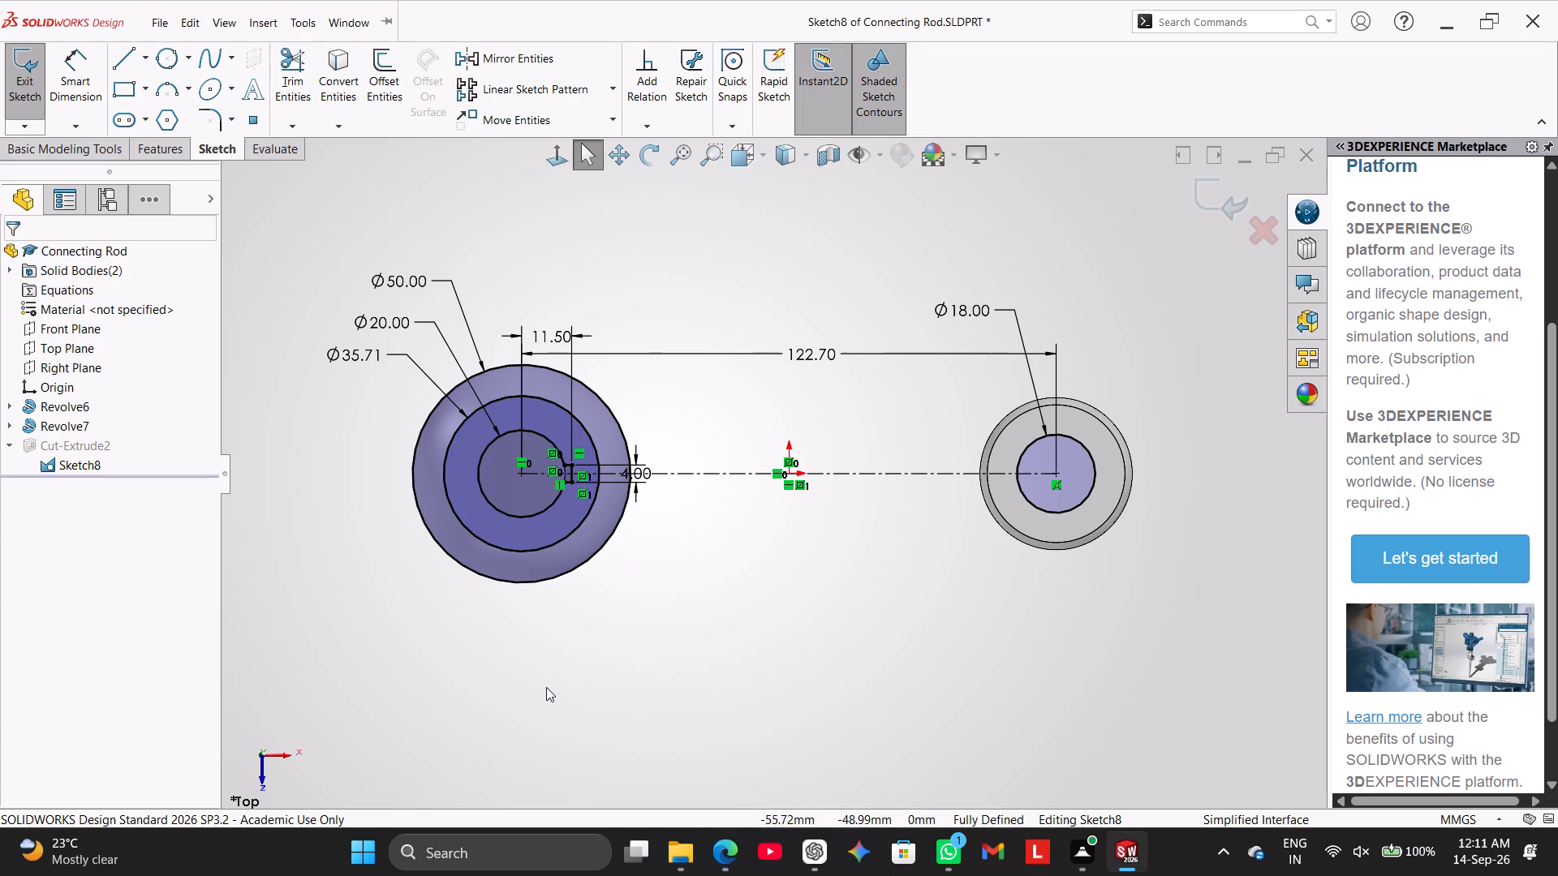
pyautogui.moveTo(546, 687); pyautogui.dragTo(534, 582, button='middle')
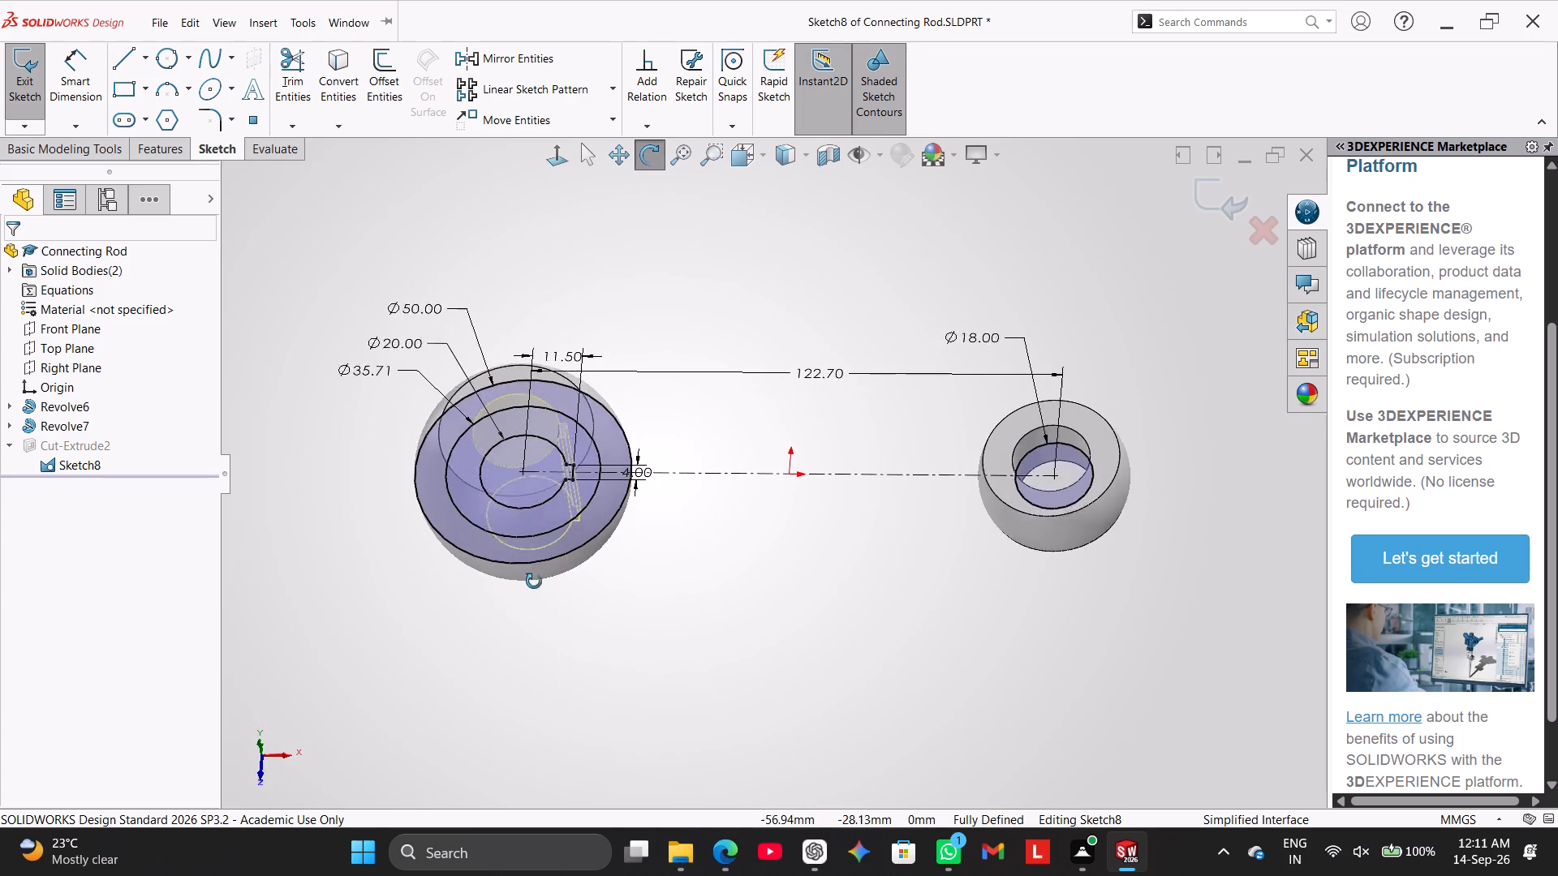
pyautogui.moveTo(534, 582); pyautogui.dragTo(540, 697, button='middle')
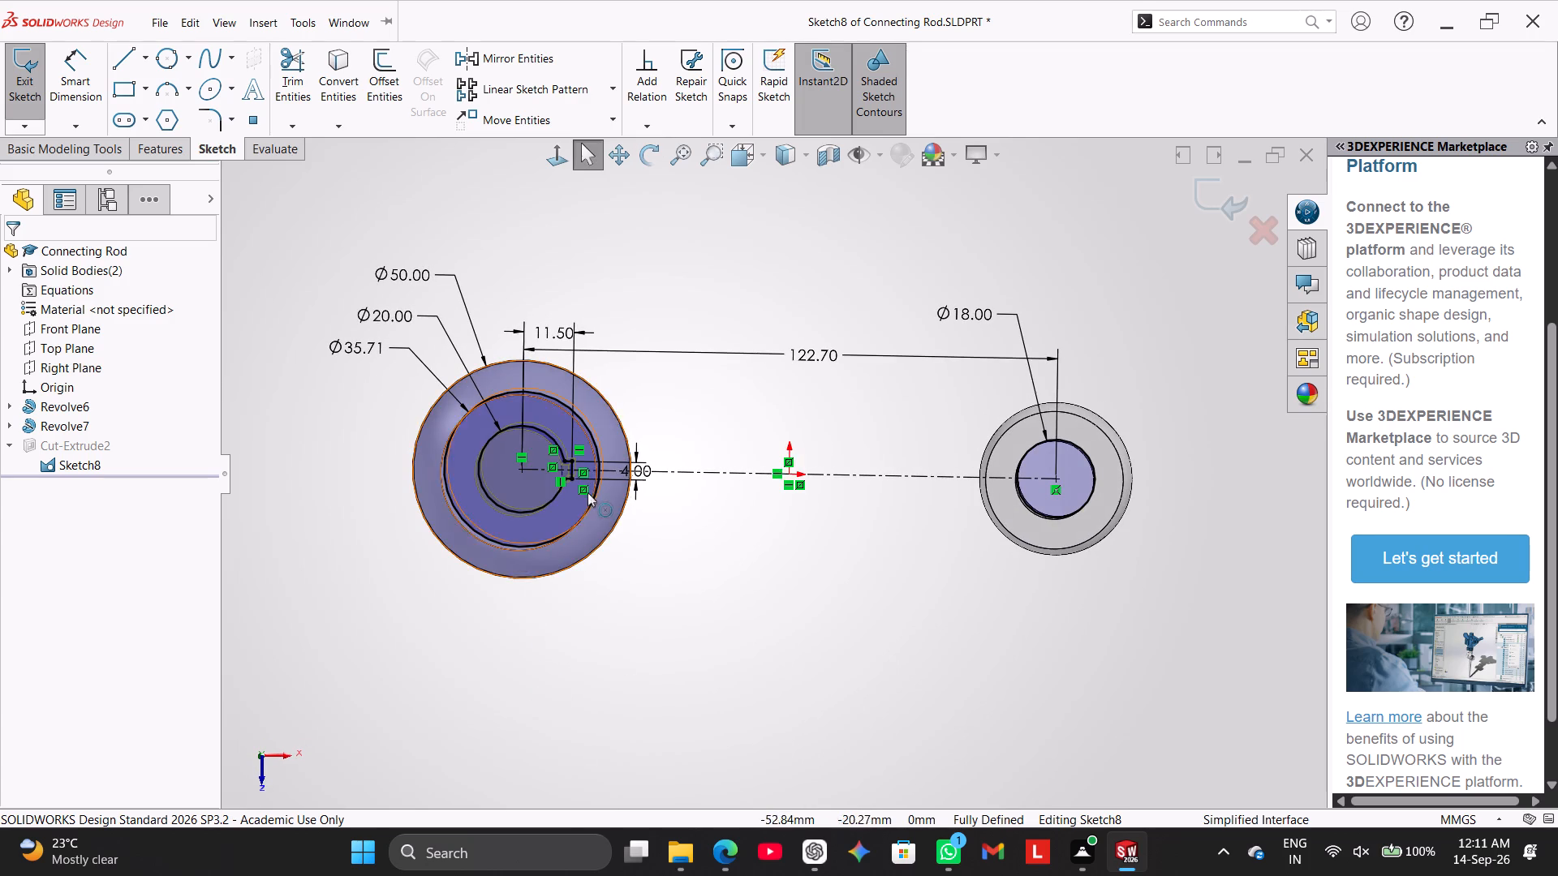
pyautogui.click(548, 161)
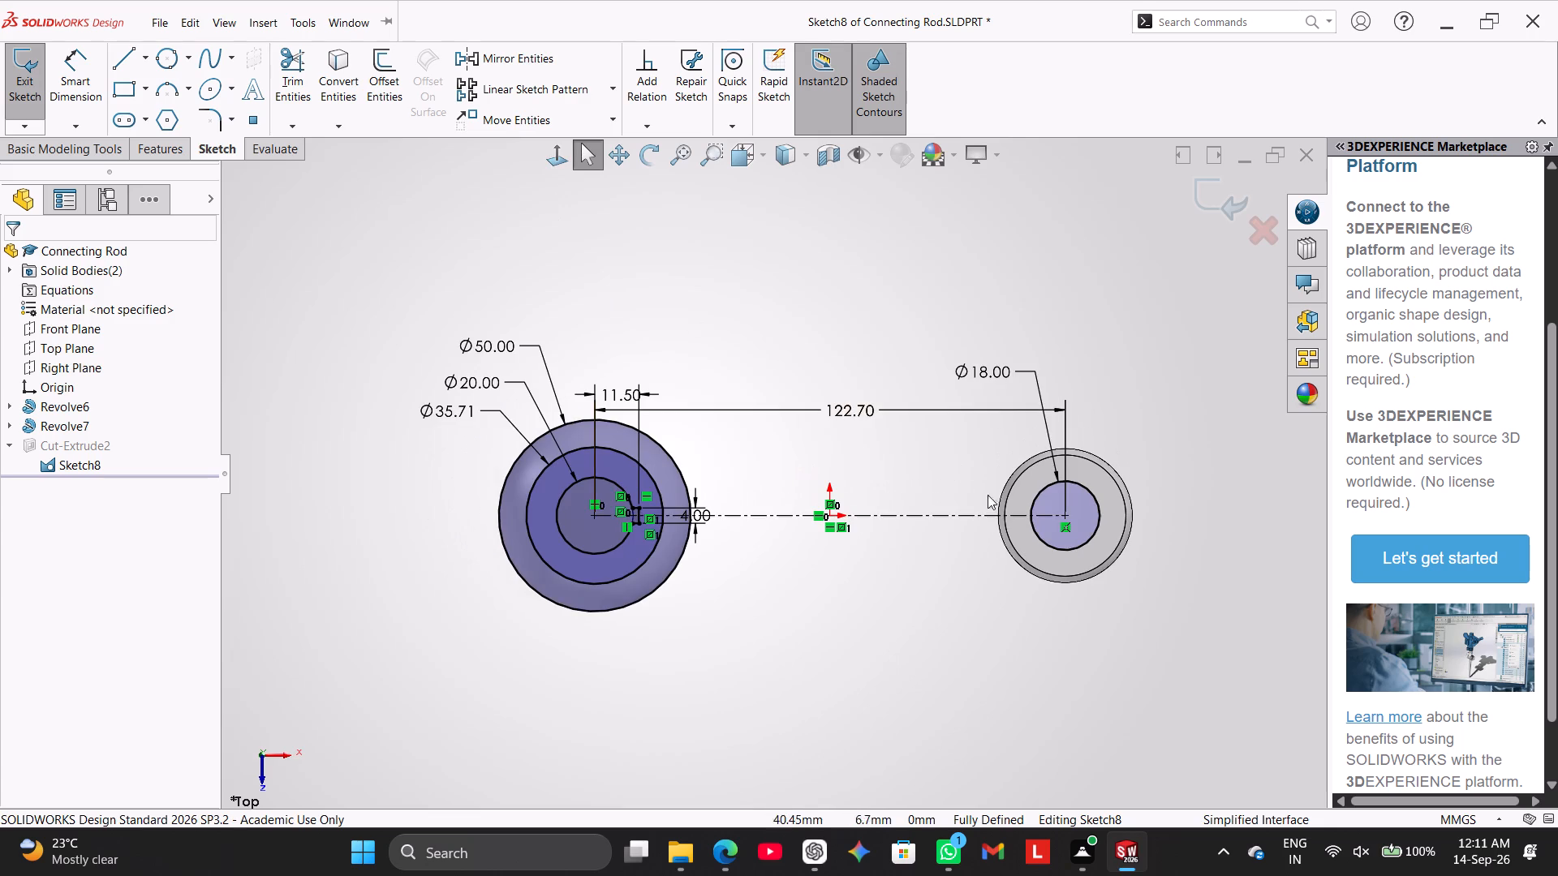
pyautogui.scroll(-4, 870, 468)
pyautogui.scroll(2, 737, 427)
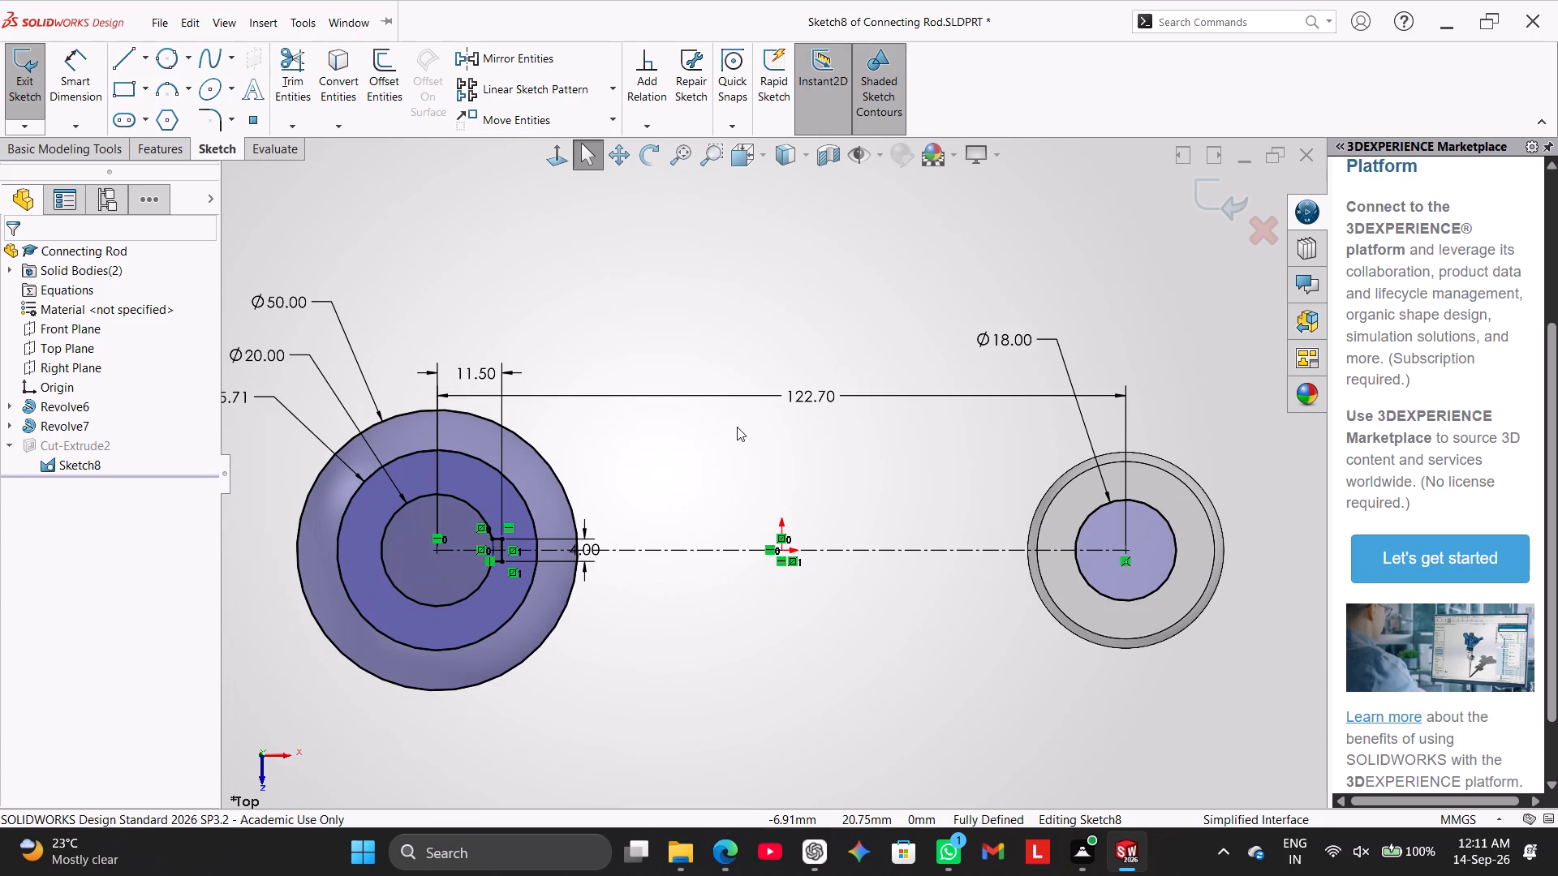
# Sketch a horizontal line about 70 mm long above the centerline, between the big end and the small end.
pyautogui.click(121, 57)
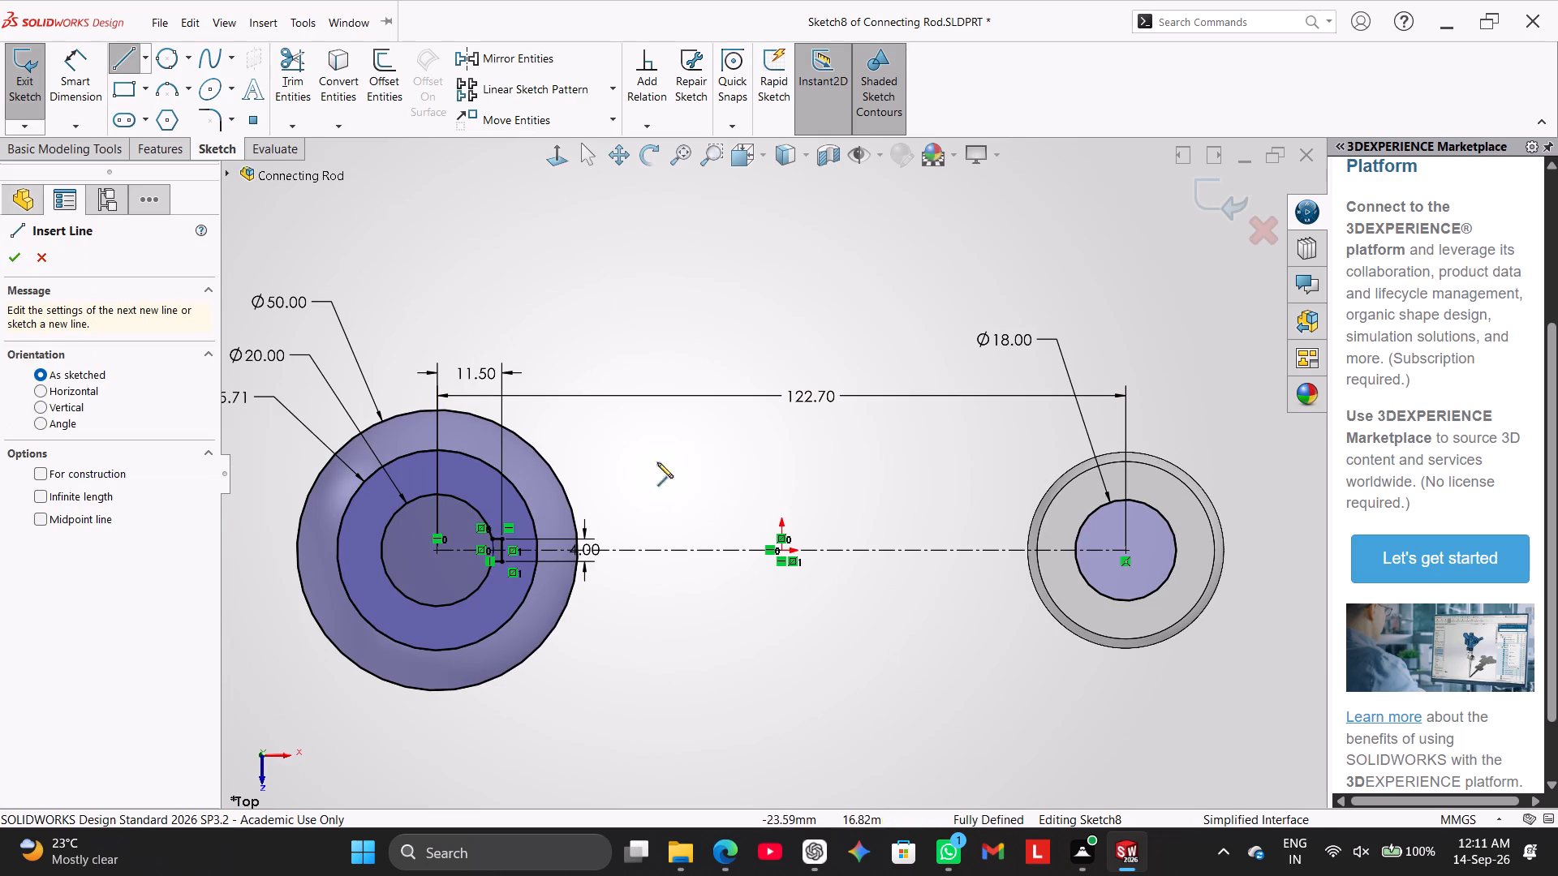
pyautogui.click(615, 475)
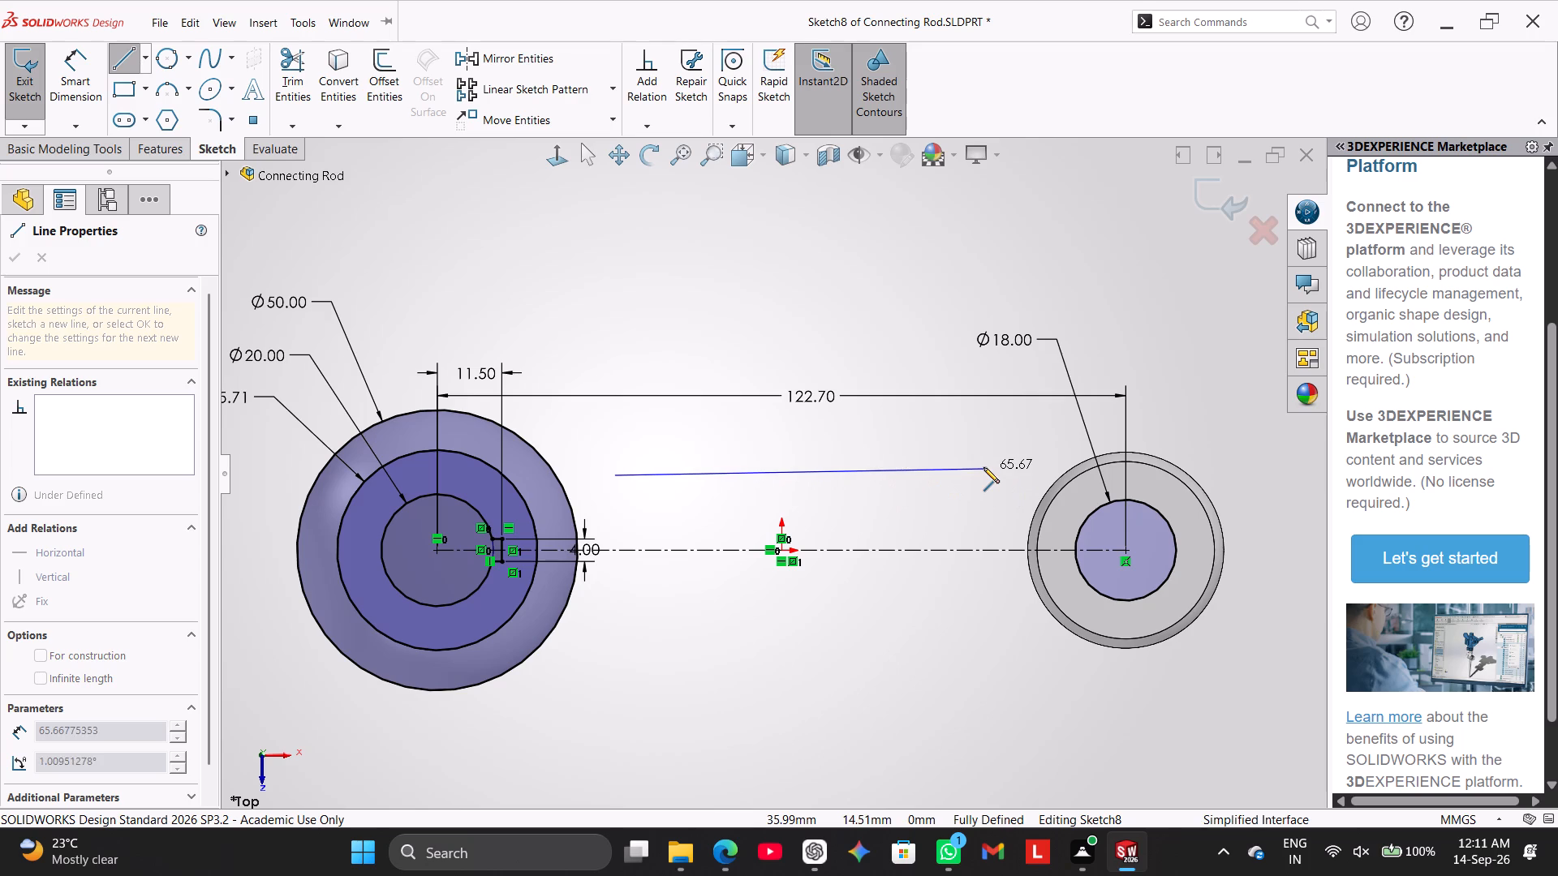
pyautogui.click(1009, 471)
pyautogui.rightClick(927, 434)
pyautogui.click(964, 445)
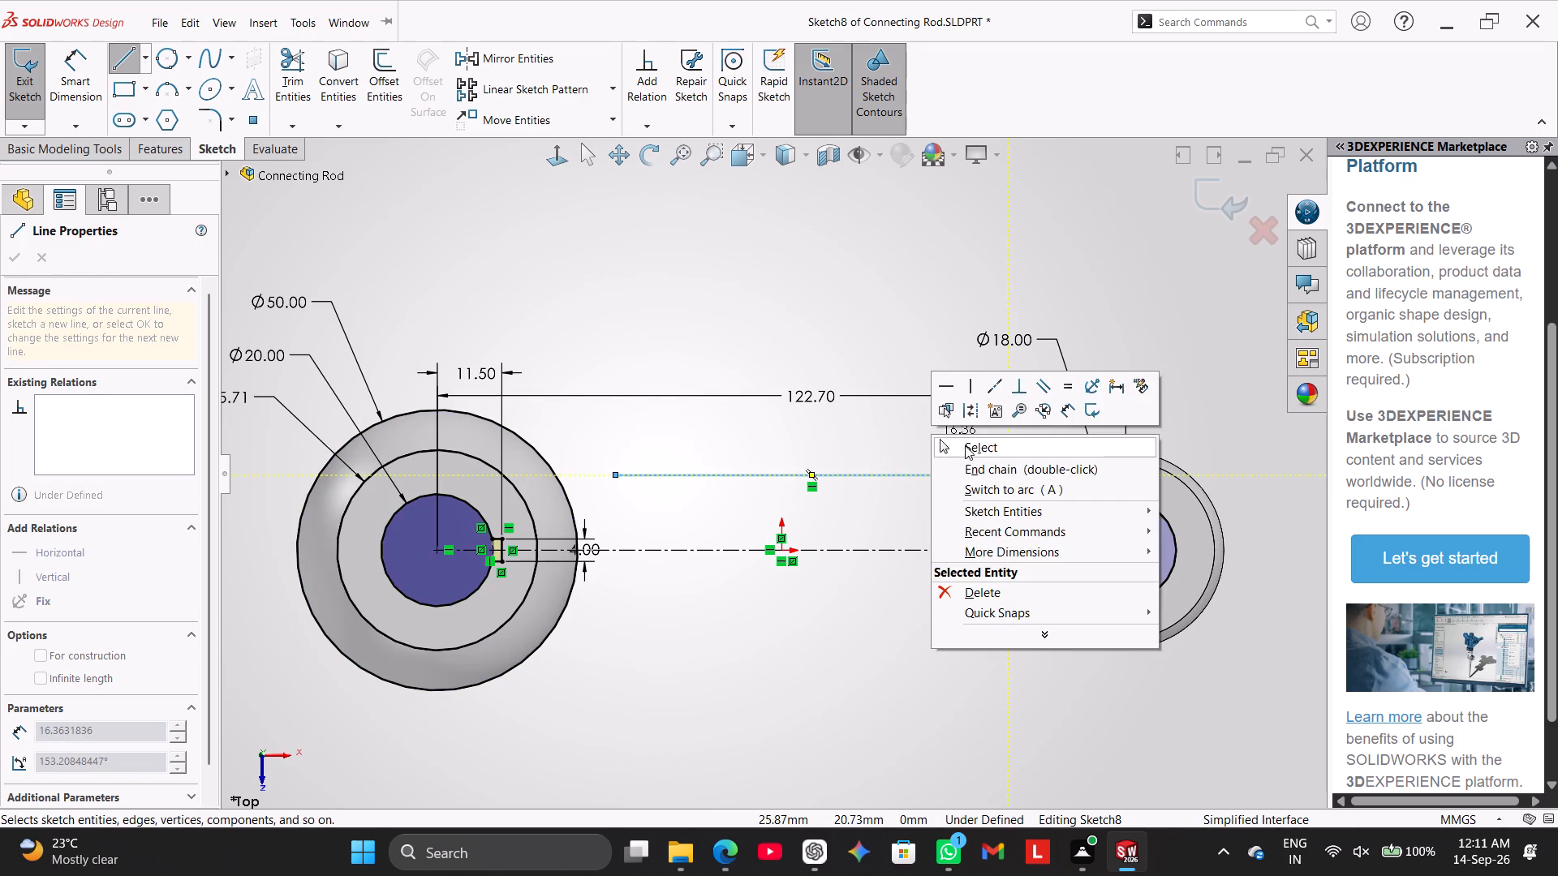
# Mirror the new horizontal line about the horizontal centerline, keeping the original as a copy.
pyautogui.moveTo(547, 60); pyautogui.dragTo(549, 68)
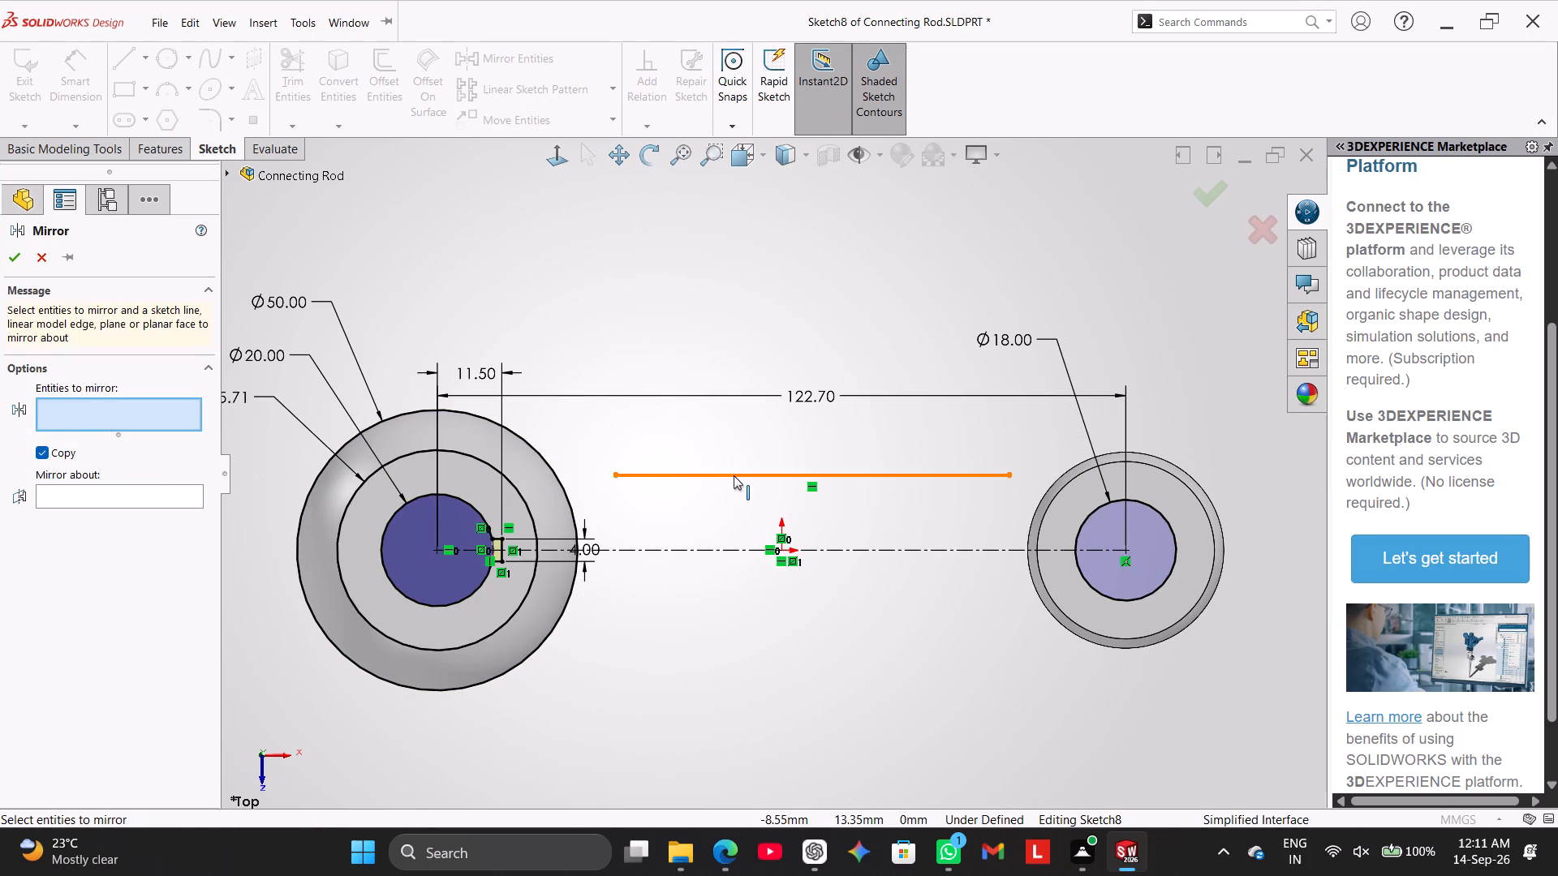
pyautogui.click(734, 475)
pyautogui.click(118, 503)
pyautogui.click(688, 549)
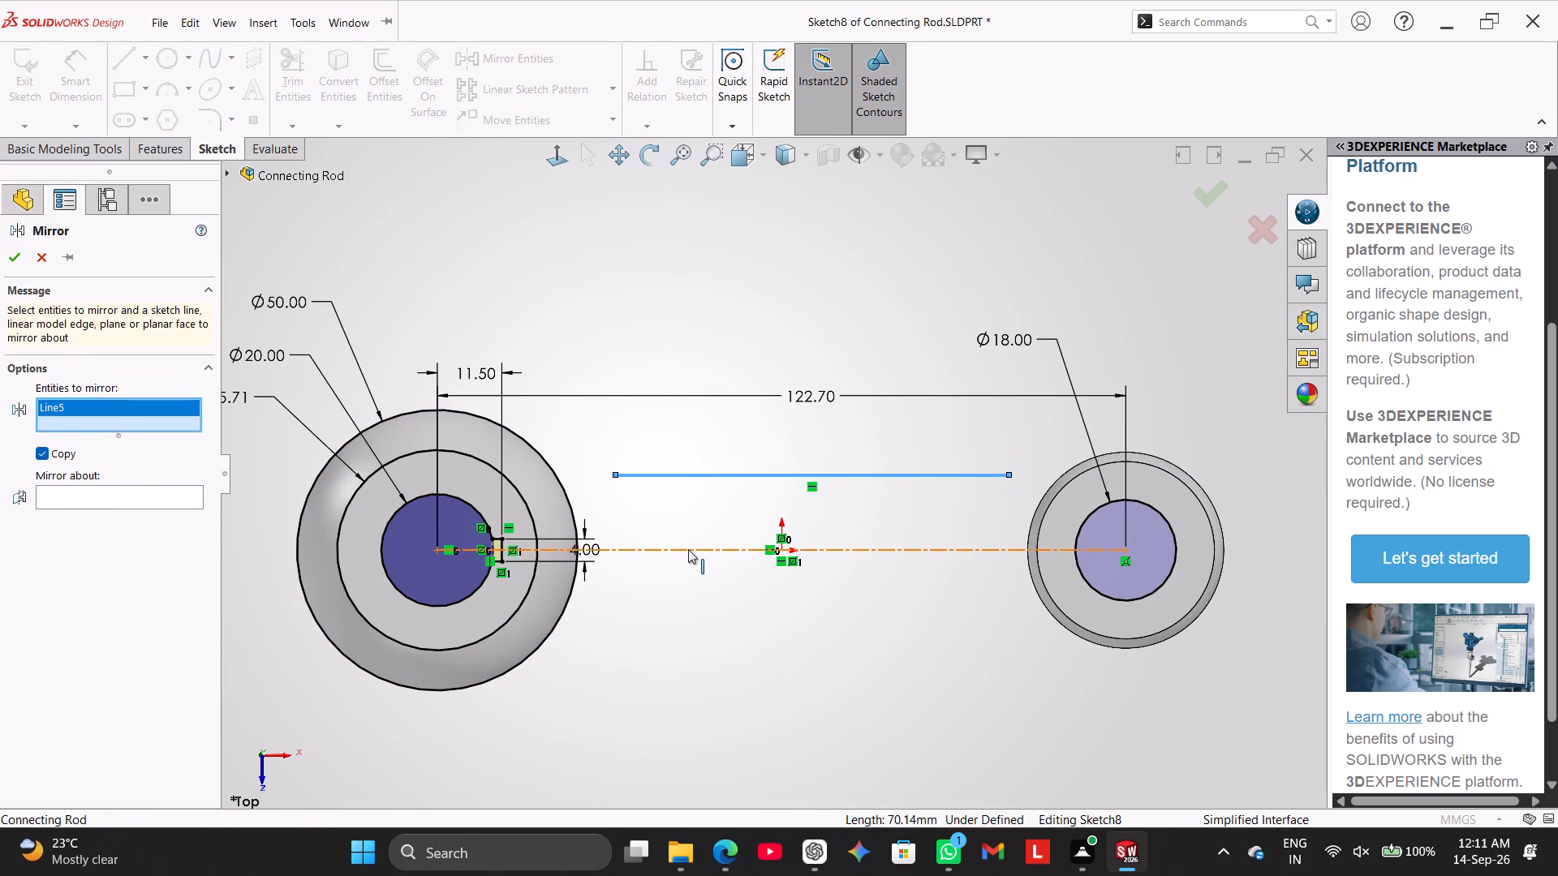
pyautogui.click(105, 510)
pyautogui.click(661, 549)
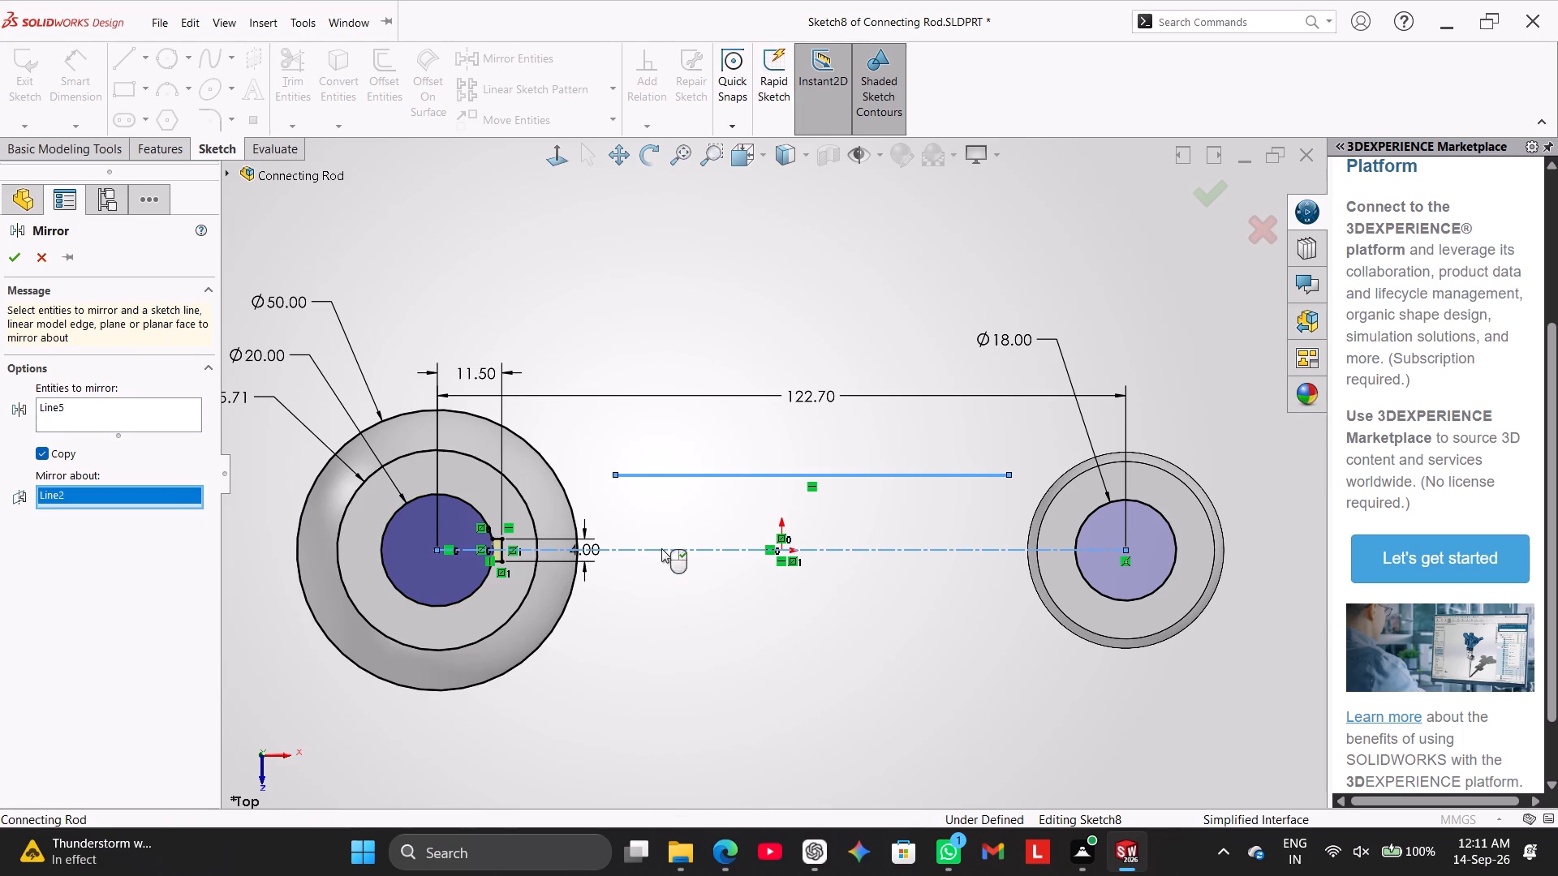
pyautogui.click(10, 247)
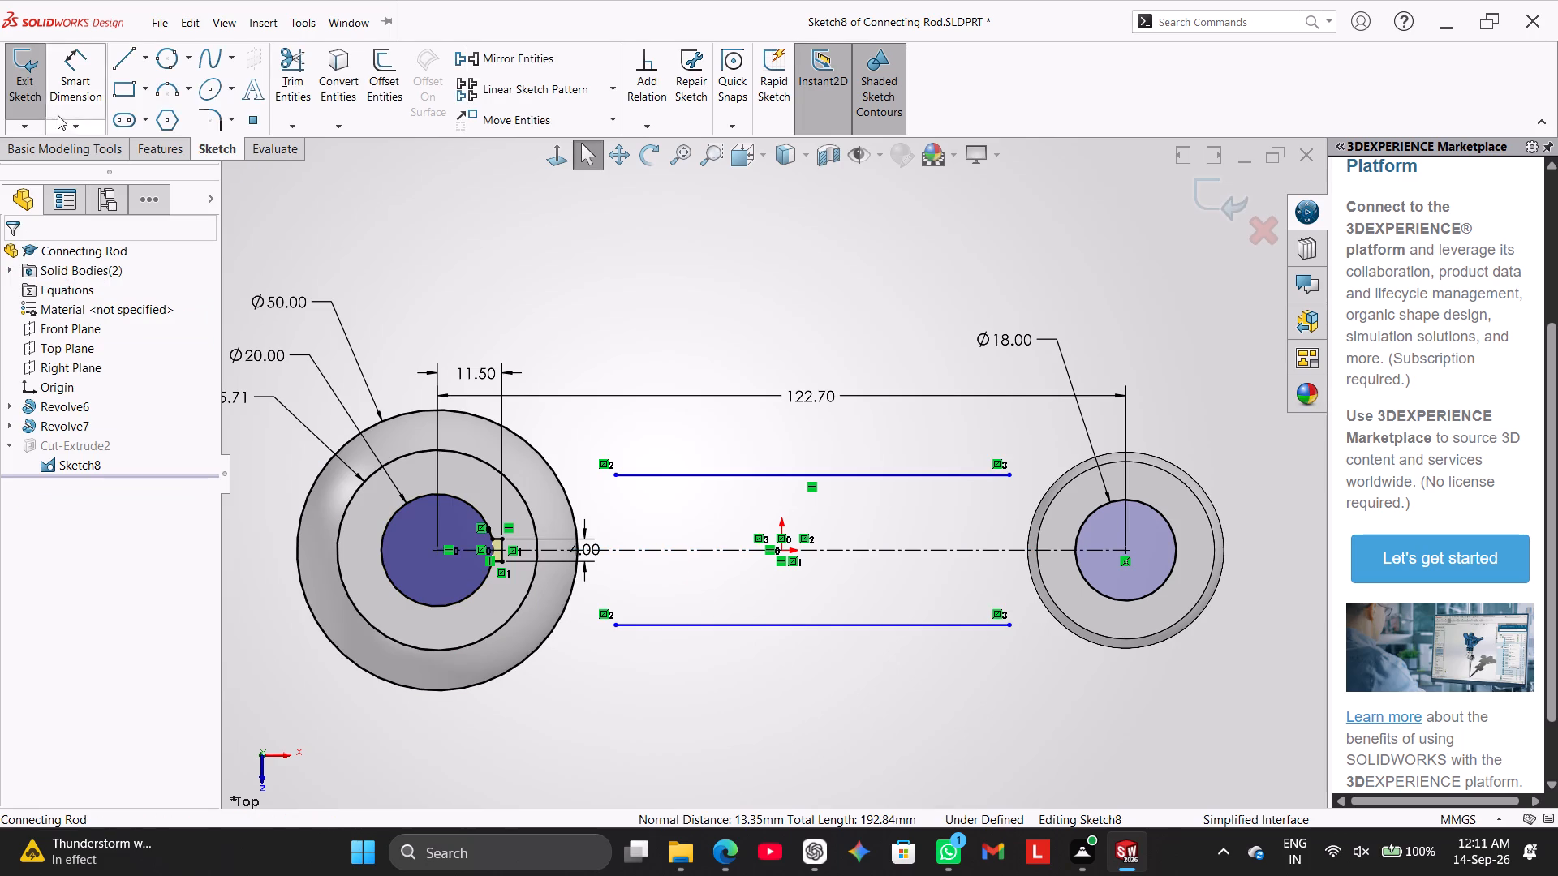
# Dimension the spacing between the two mirrored shank lines as 20 mm.
pyautogui.click(58, 78)
pyautogui.click(730, 467)
pyautogui.click(729, 479)
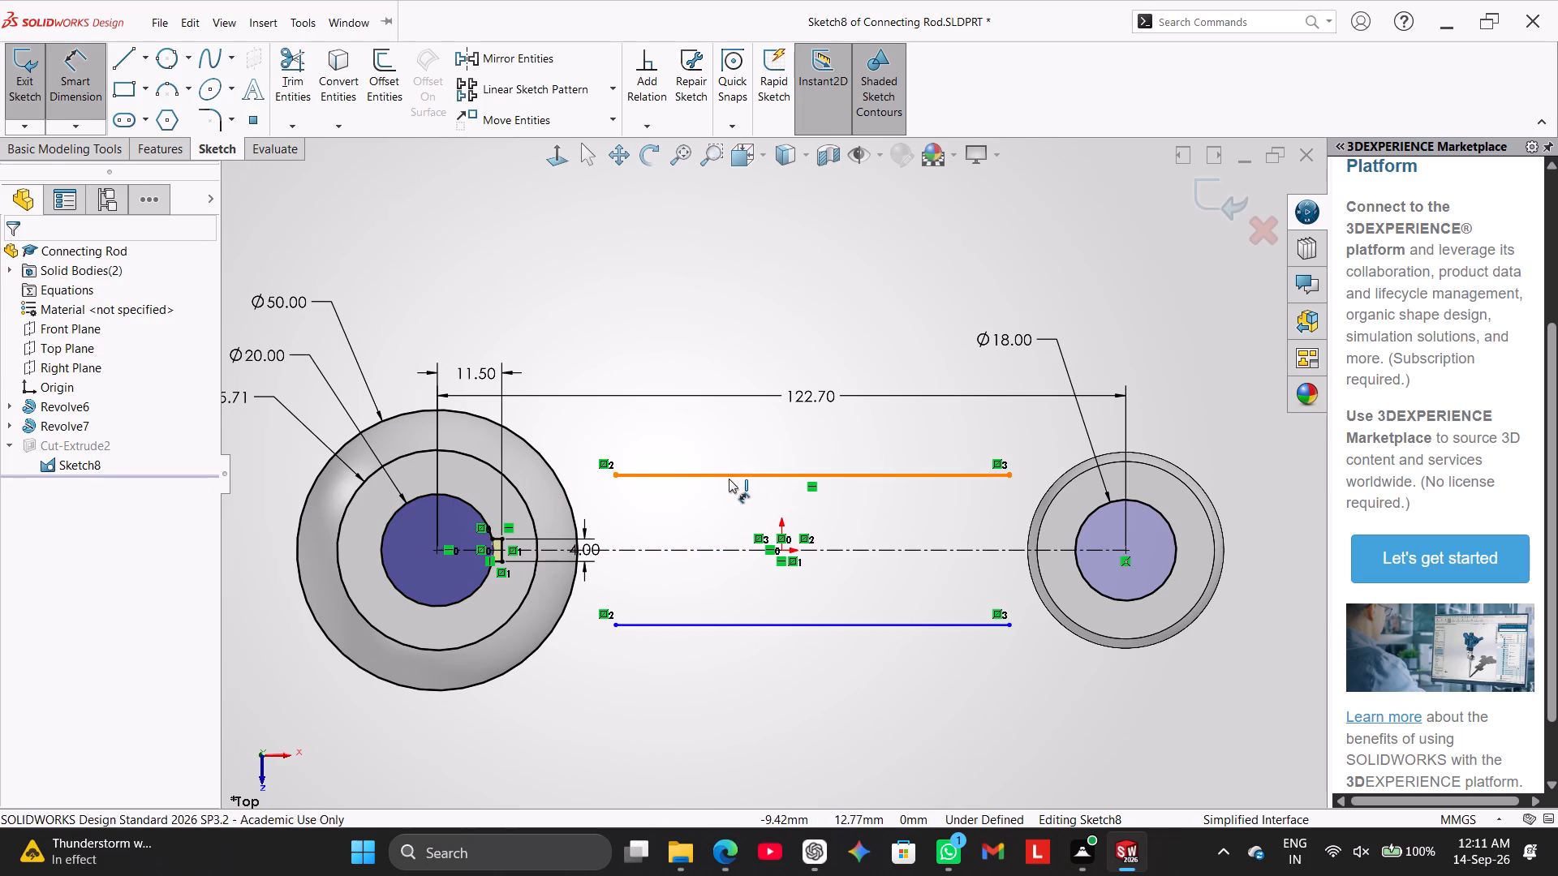
pyautogui.click(730, 623)
pyautogui.click(687, 543)
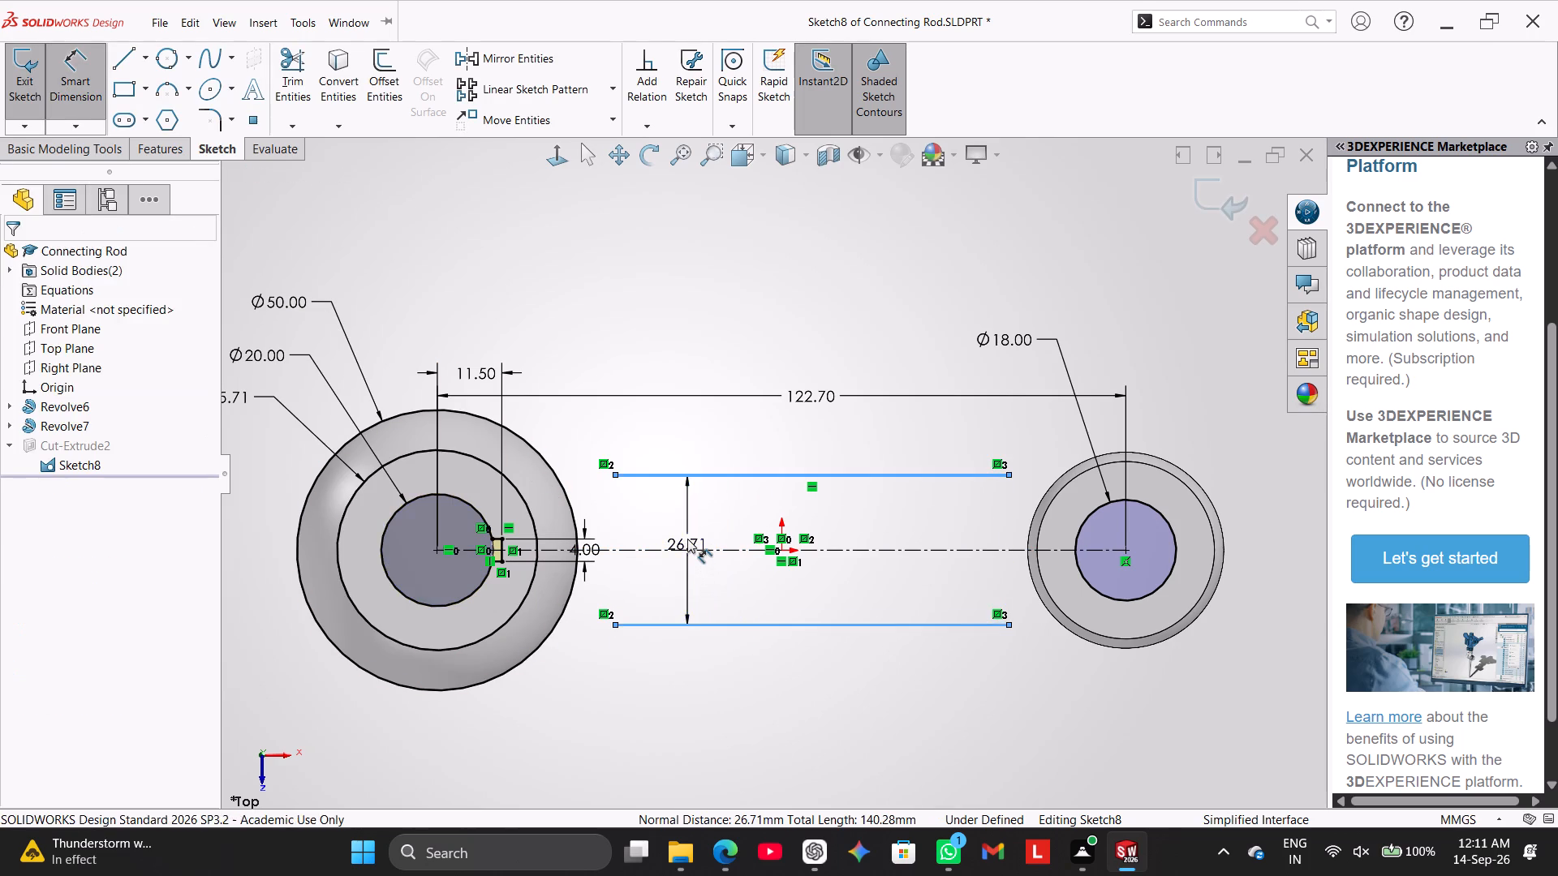
pyautogui.write('20')
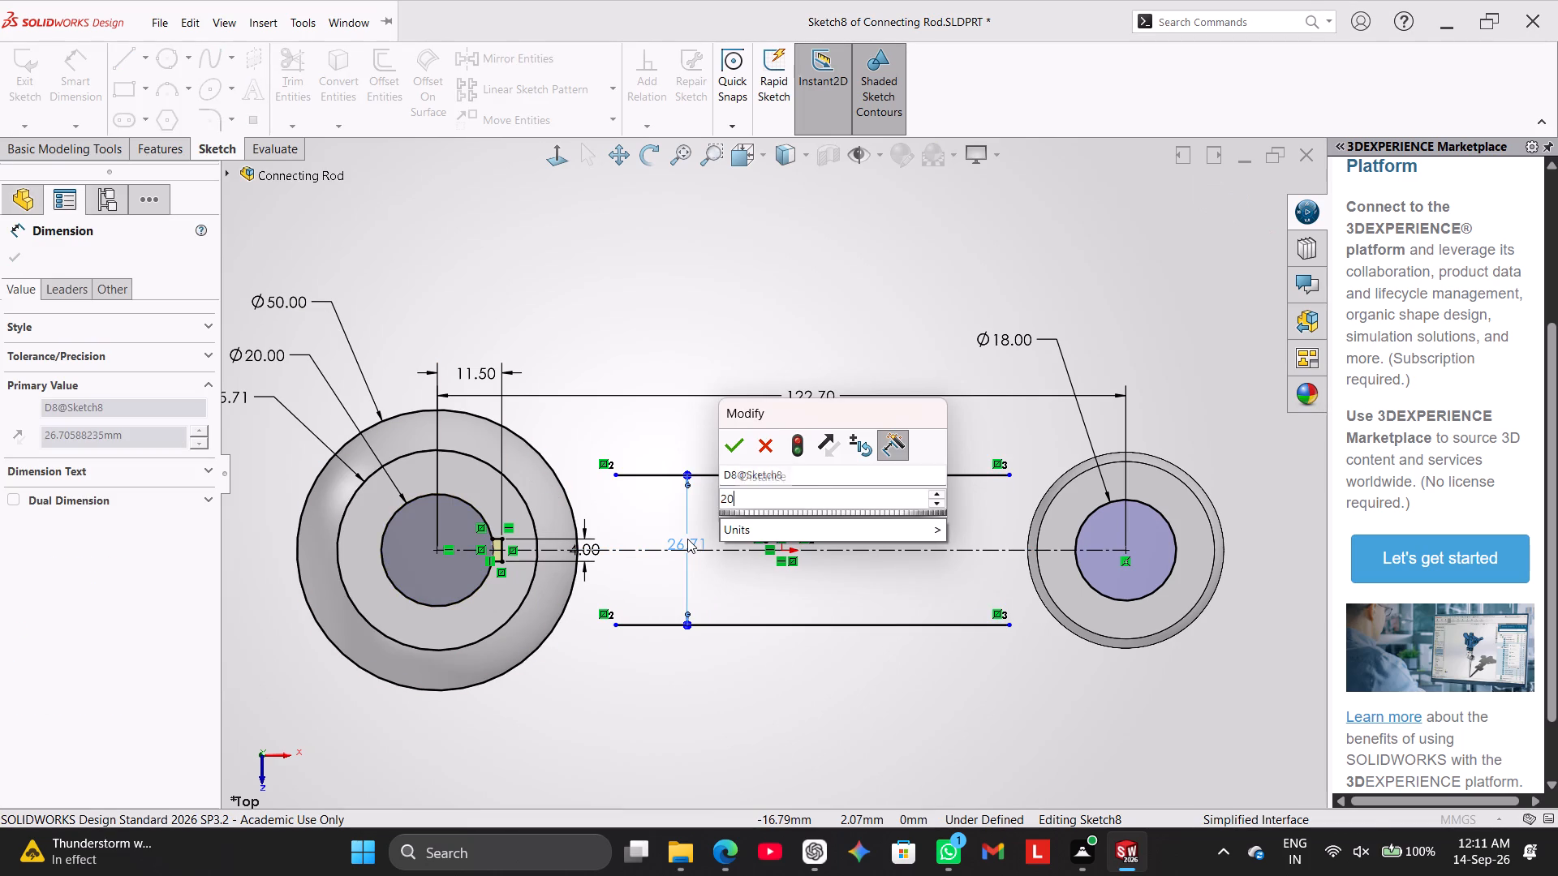
pyautogui.press('Return')
pyautogui.click(661, 687)
pyautogui.rightClick(582, 702)
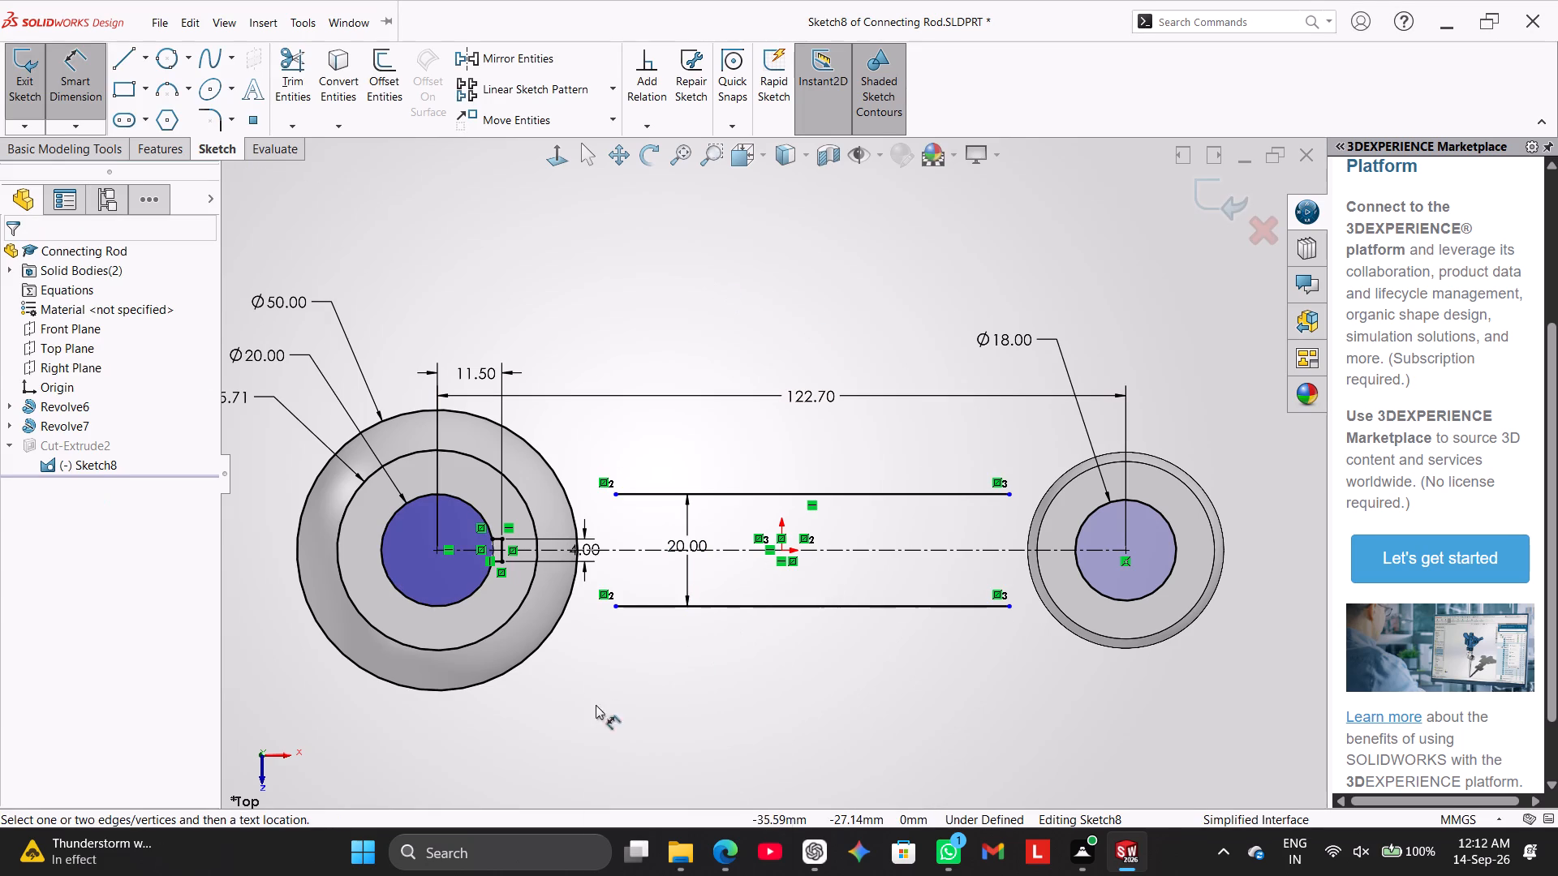
pyautogui.click(640, 749)
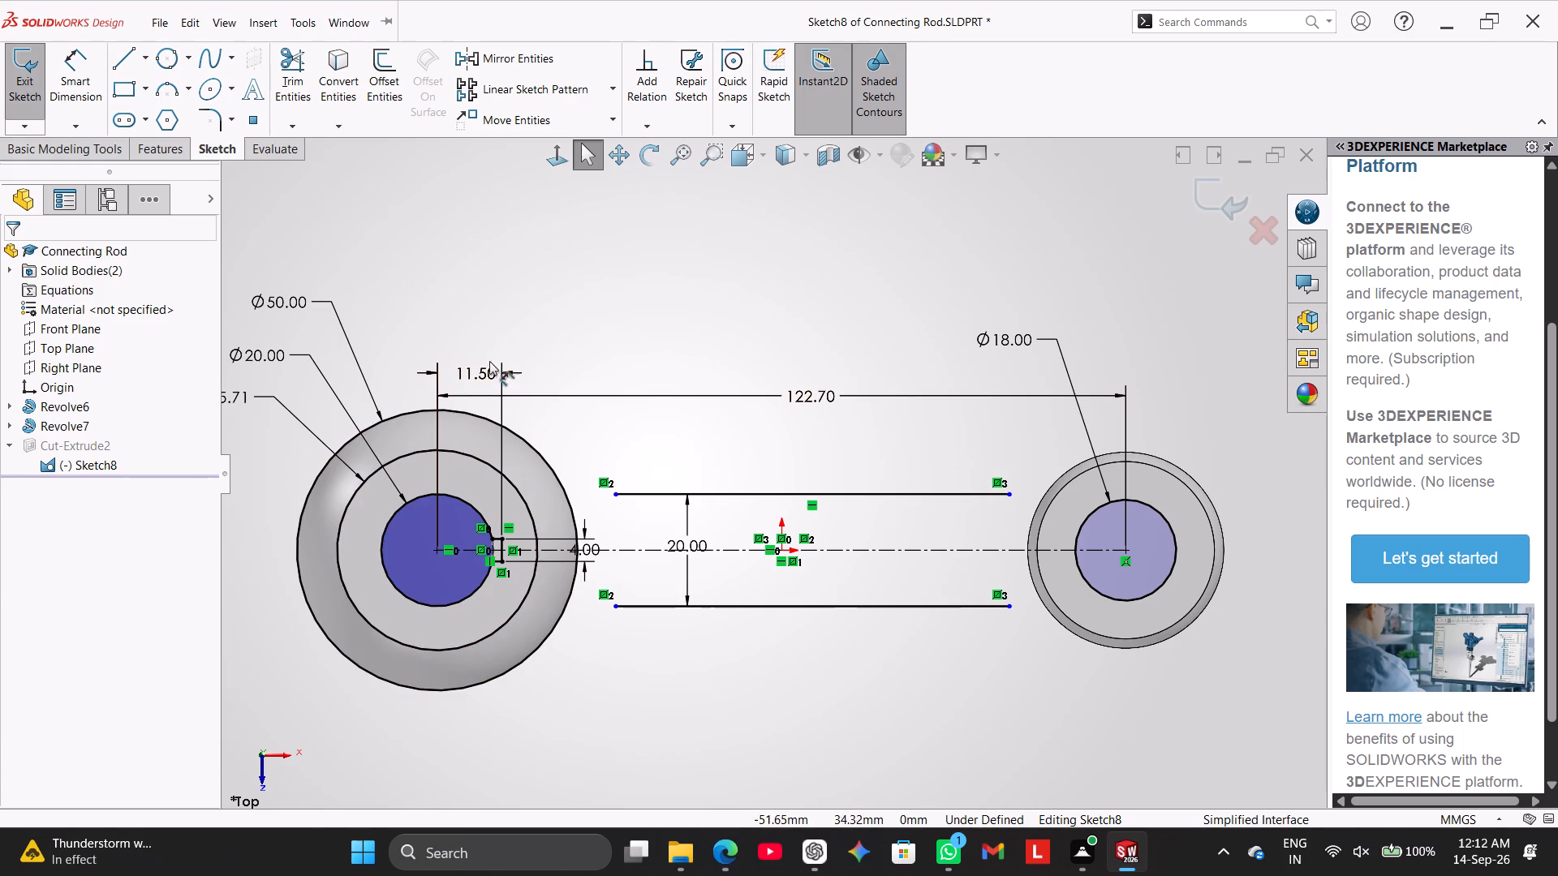
# Draw a three-point perimeter circle of about 19.6 mm radius from the upper shank line's big-end endpoint, touching the 50 mm outer circle.
pyautogui.click(166, 63)
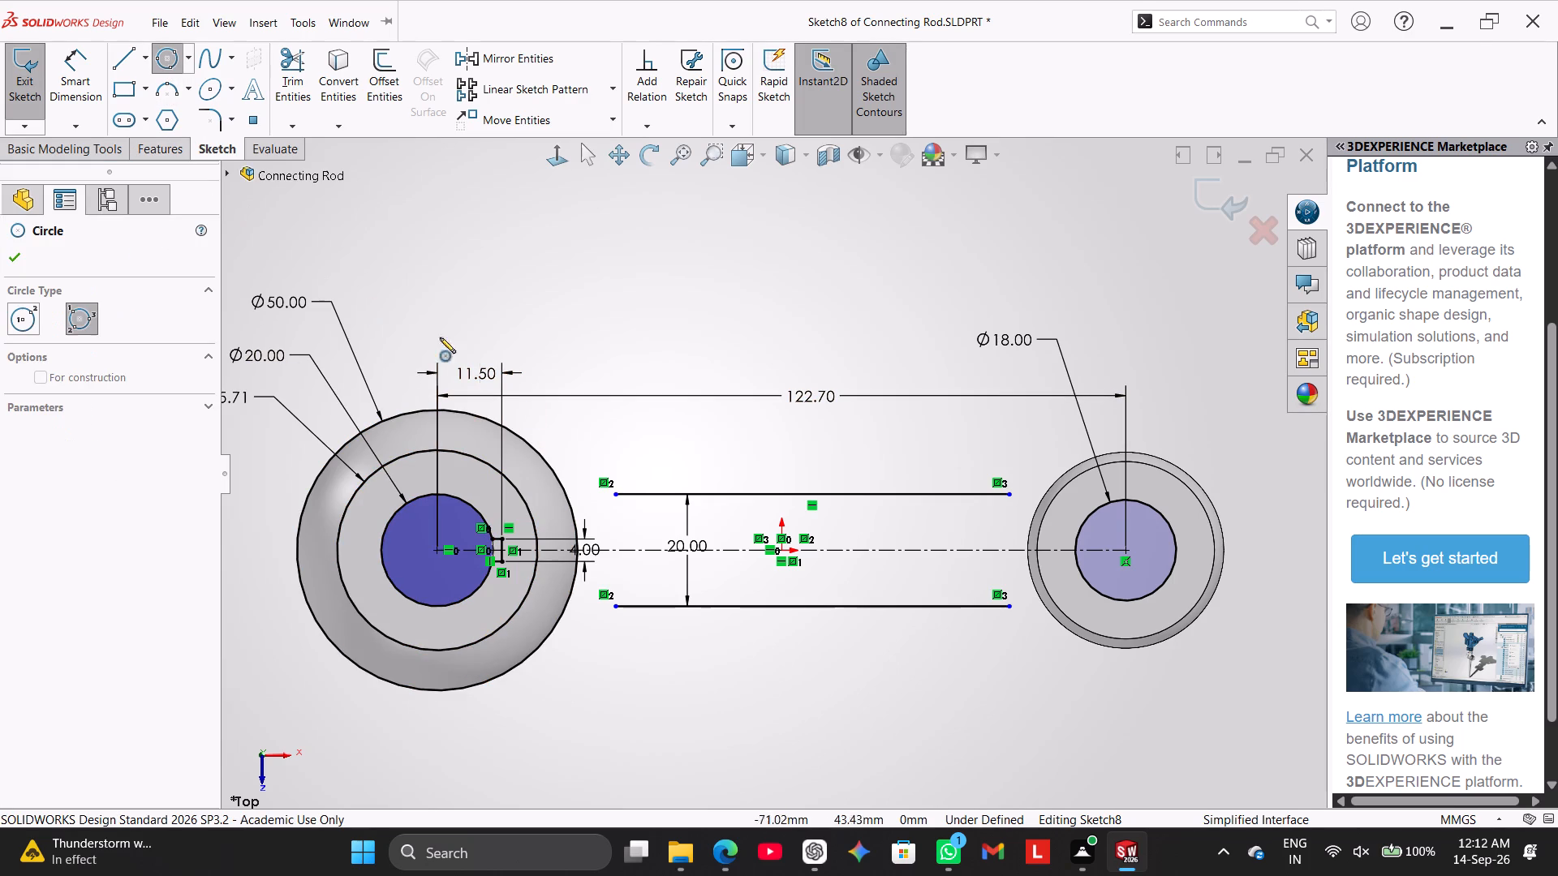
pyautogui.click(618, 492)
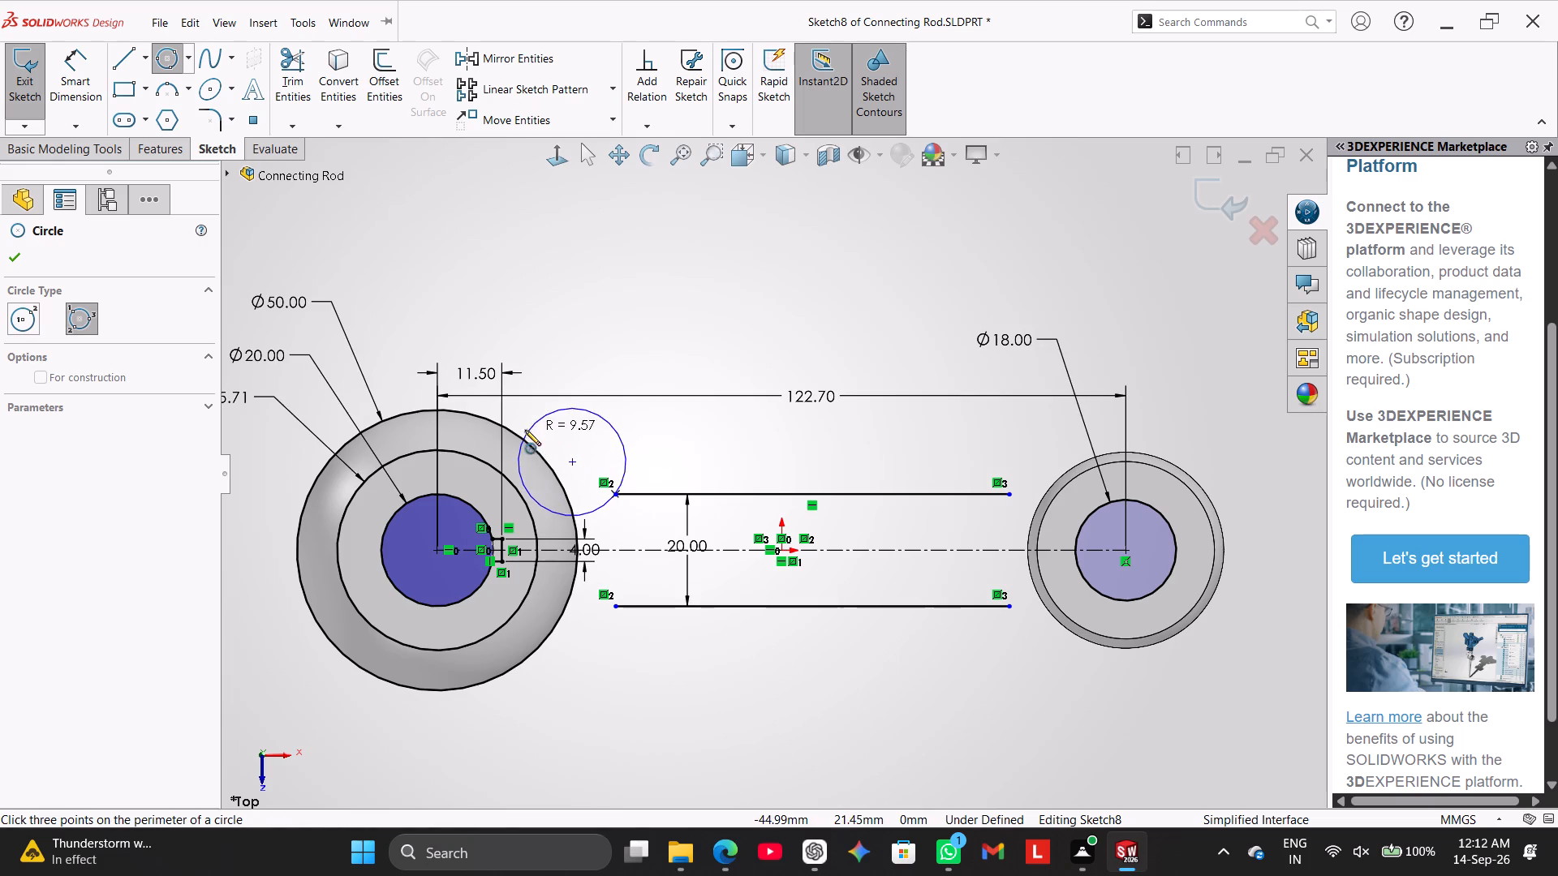
pyautogui.click(521, 437)
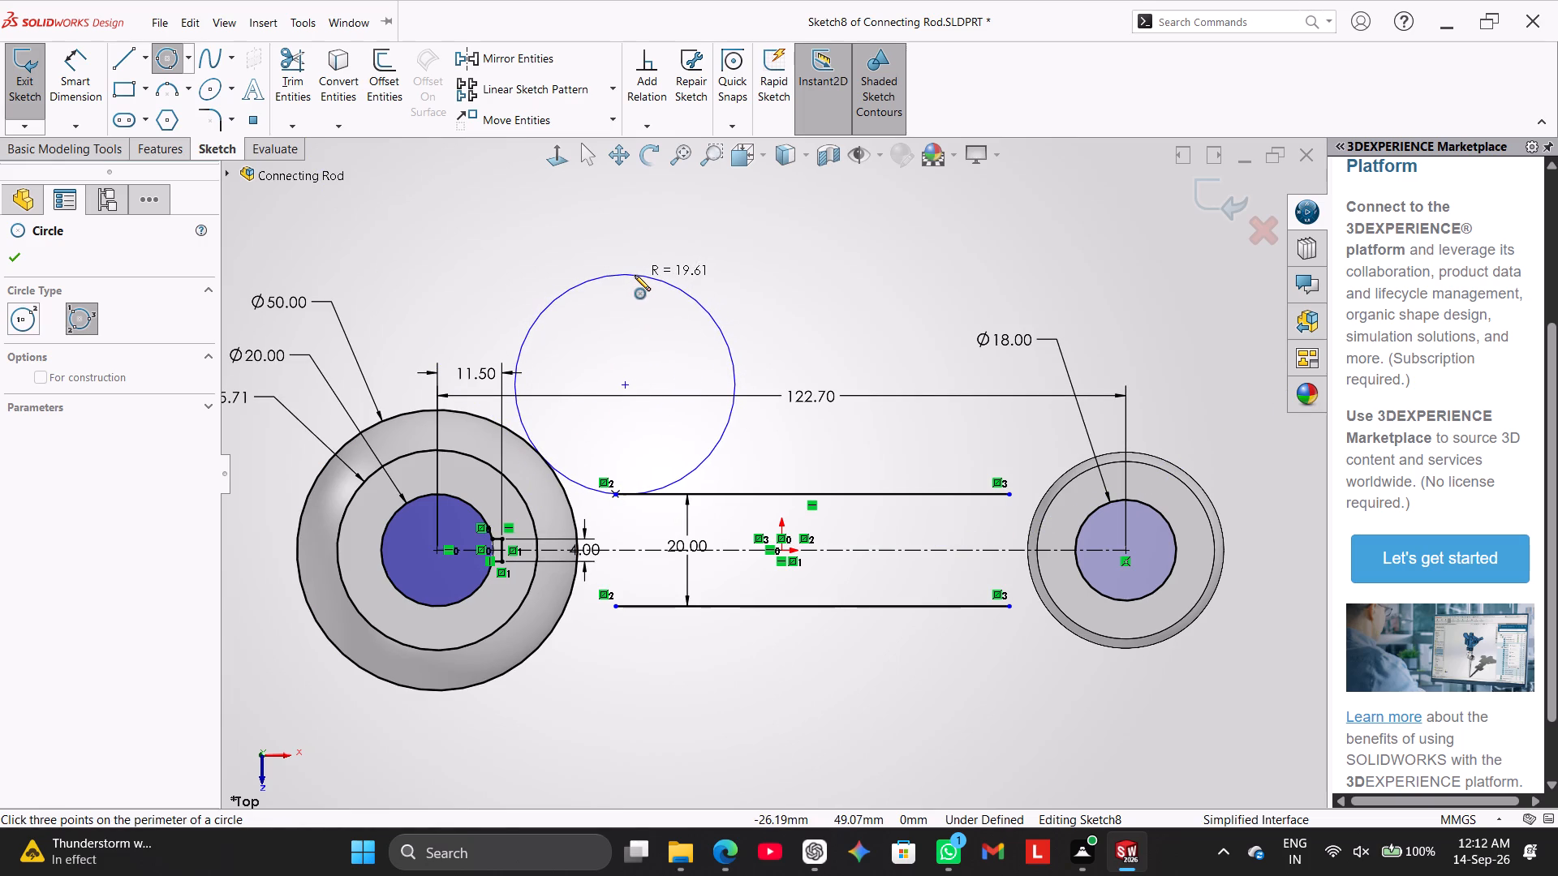
pyautogui.click(635, 275)
pyautogui.rightClick(540, 251)
pyautogui.click(570, 267)
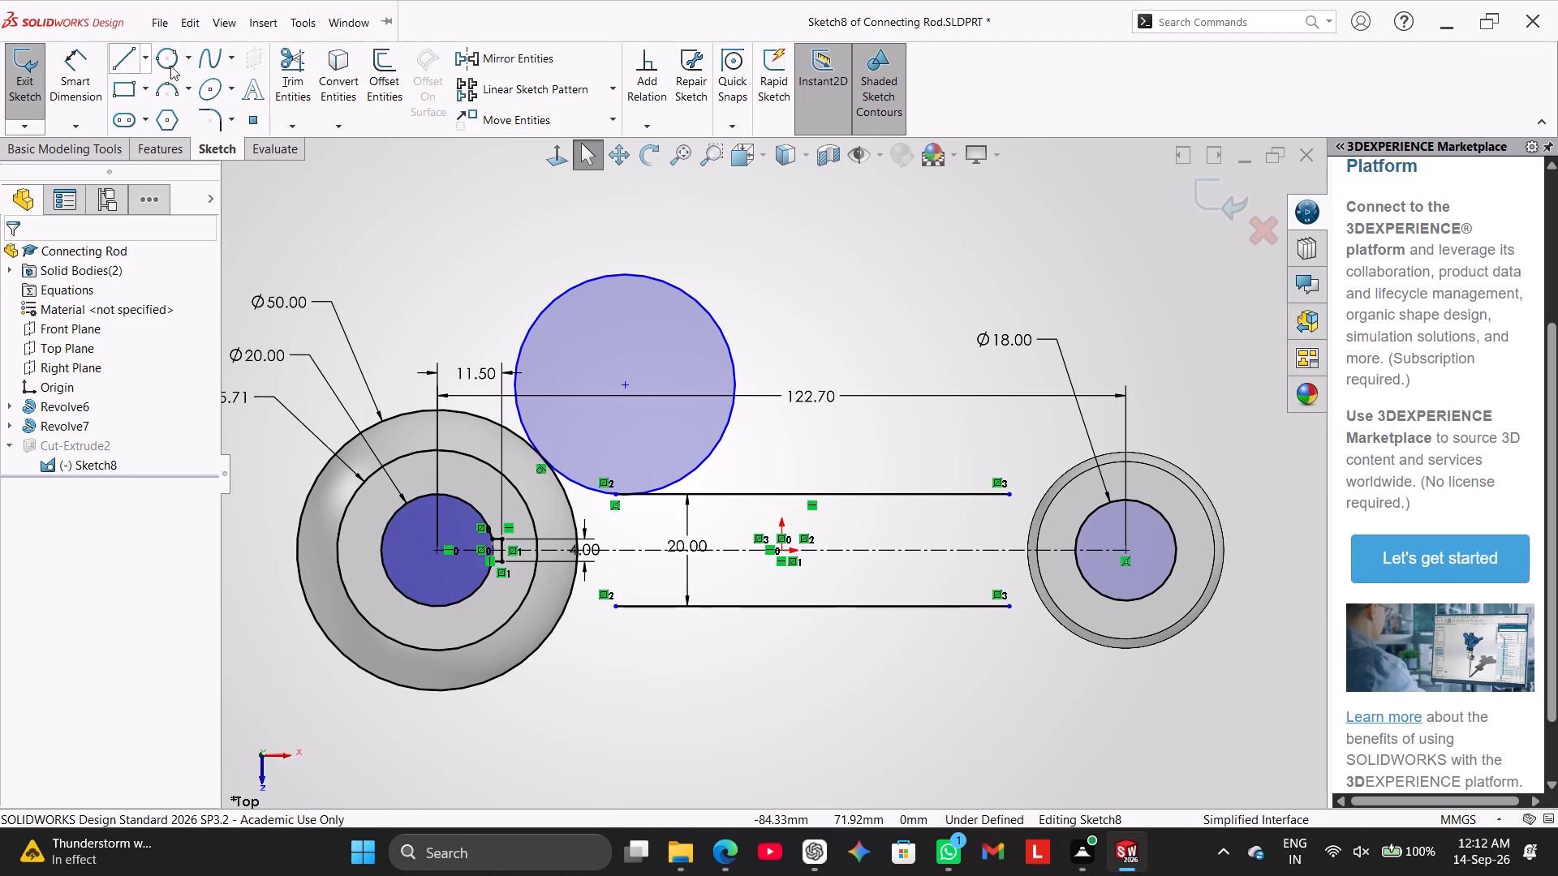
# Trim away the new circle's outer portion, leaving only the arc joining the big end to the upper shank line.
pyautogui.click(283, 71)
pyautogui.click(626, 270)
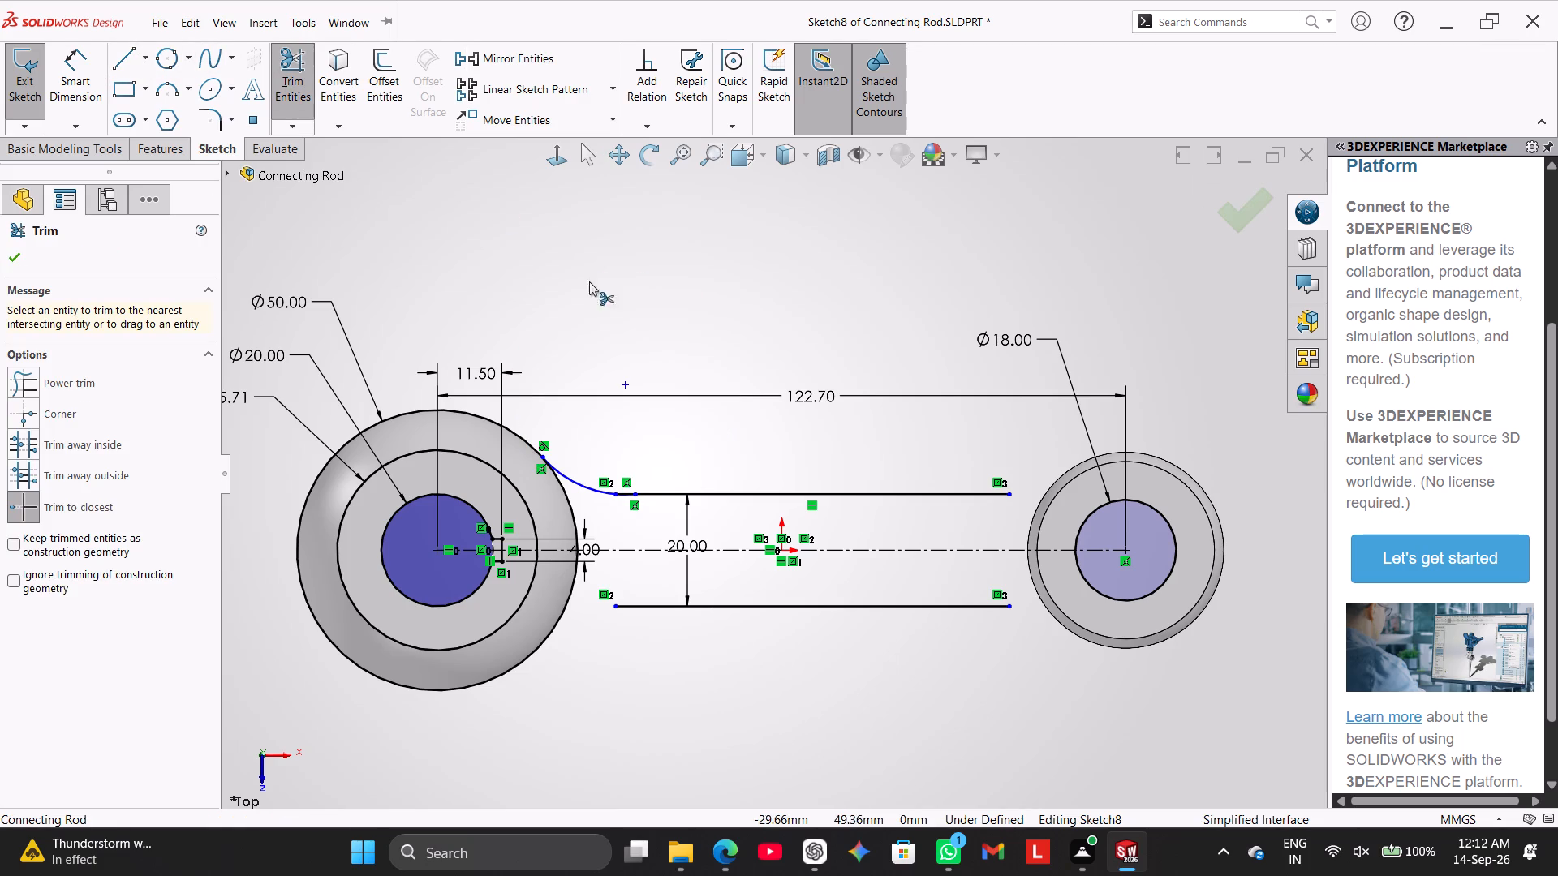
# Dimension the joining arc's radius as 20 mm.
pyautogui.click(82, 67)
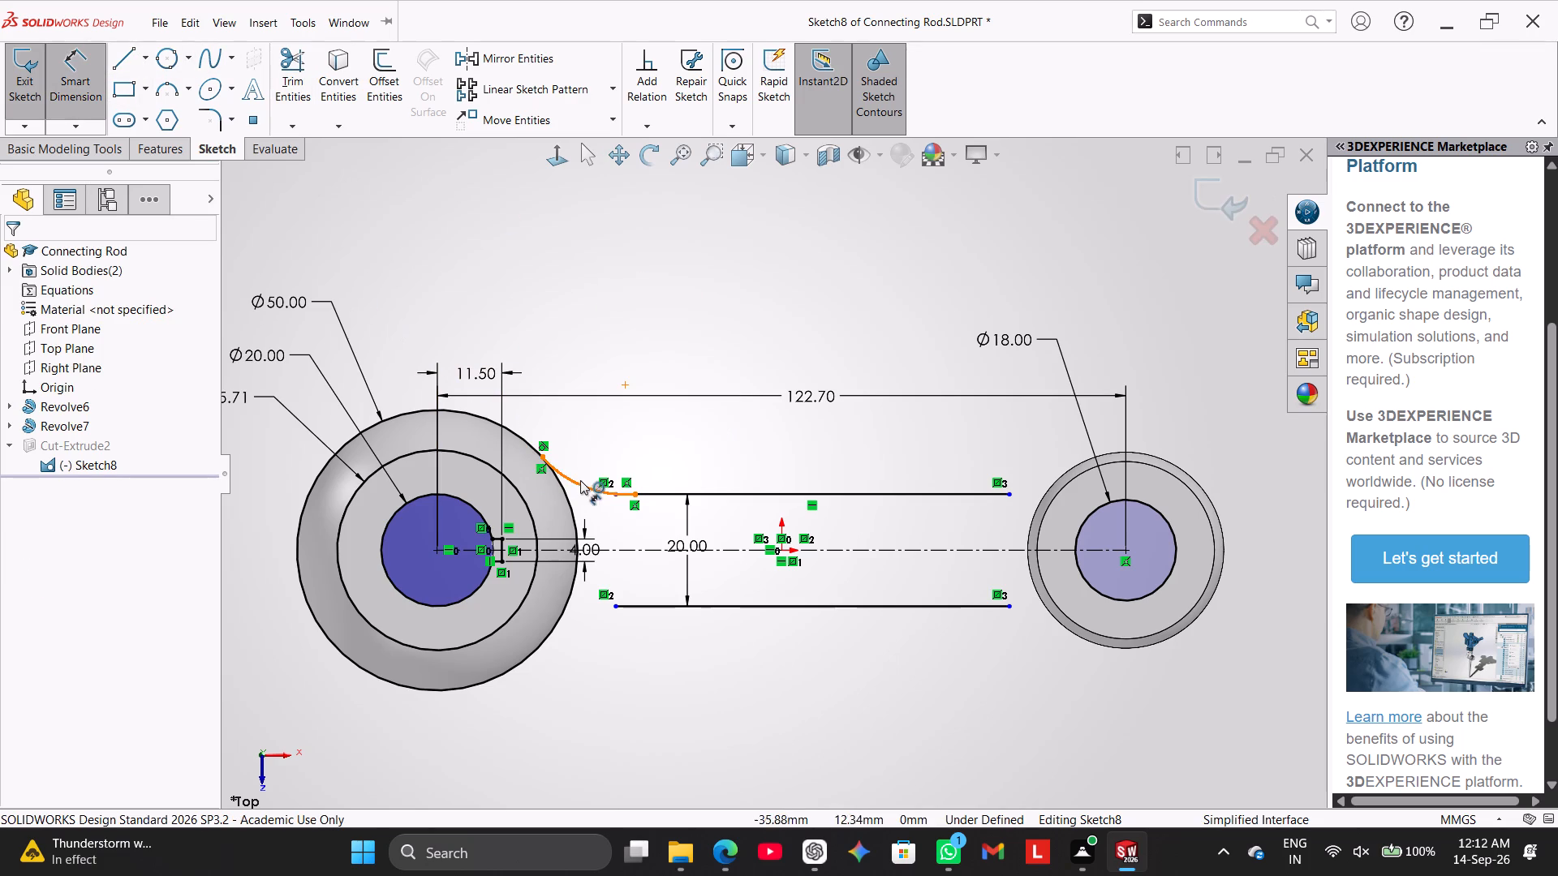
pyautogui.click(580, 479)
pyautogui.click(575, 479)
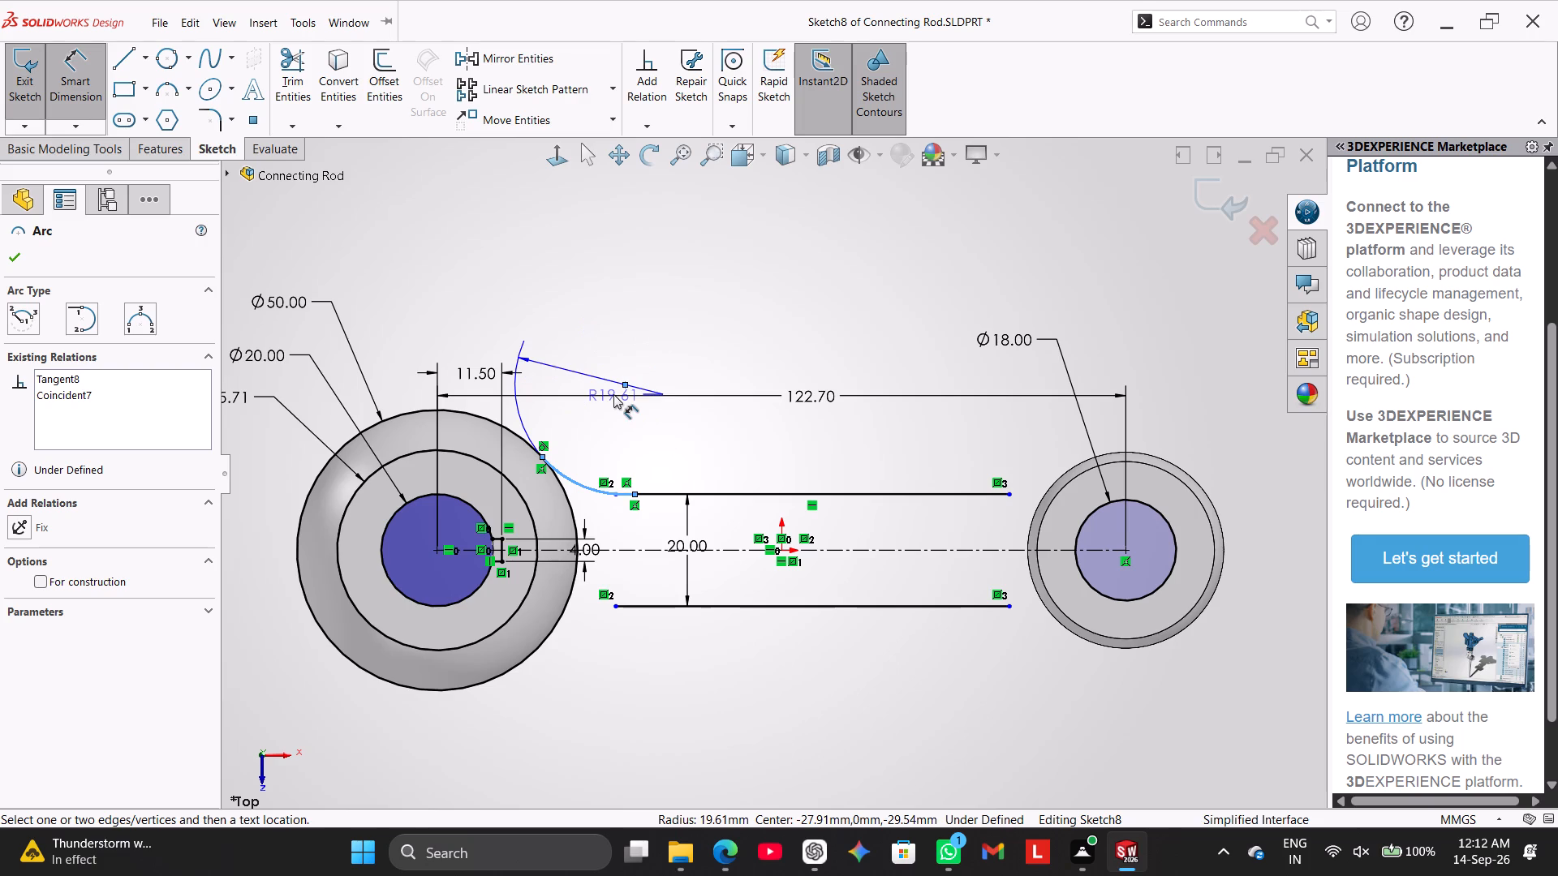
pyautogui.click(580, 436)
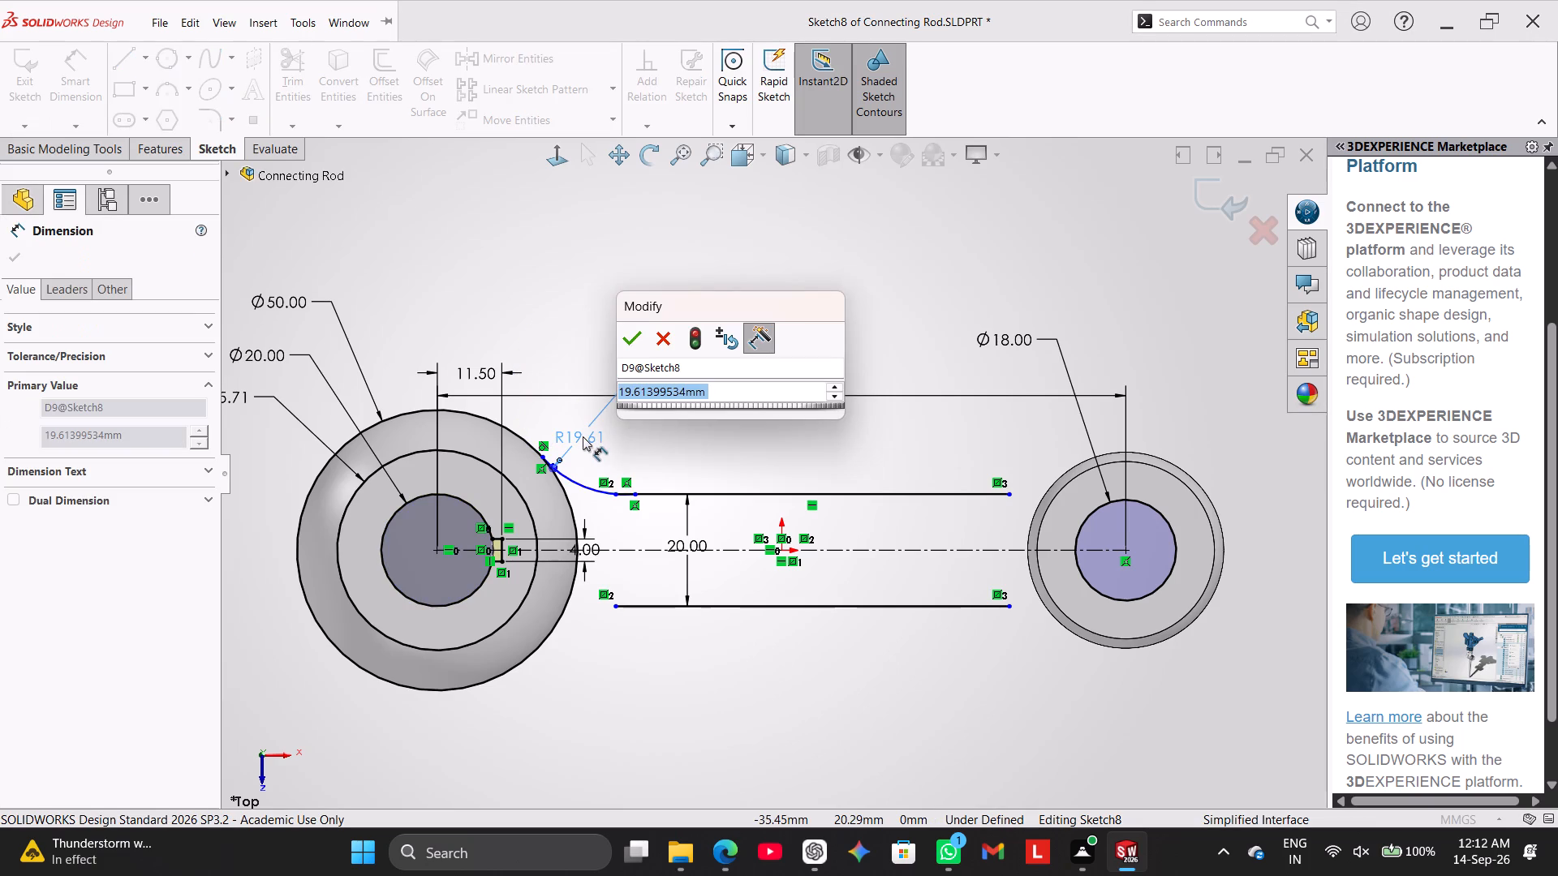
pyautogui.write('20')
pyautogui.press('Return')
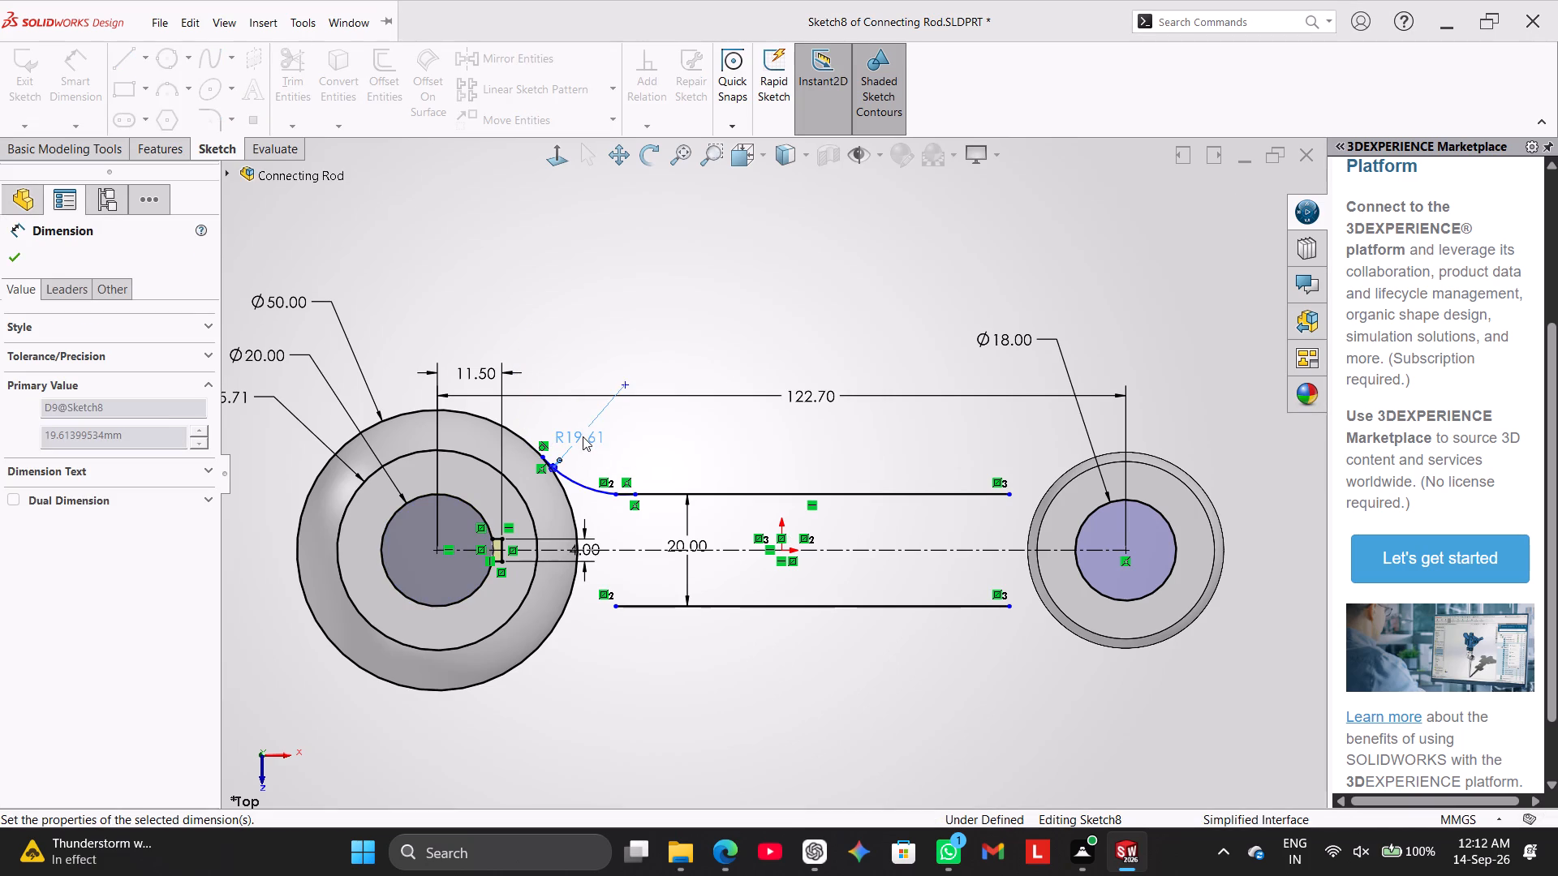
pyautogui.rightClick(481, 220)
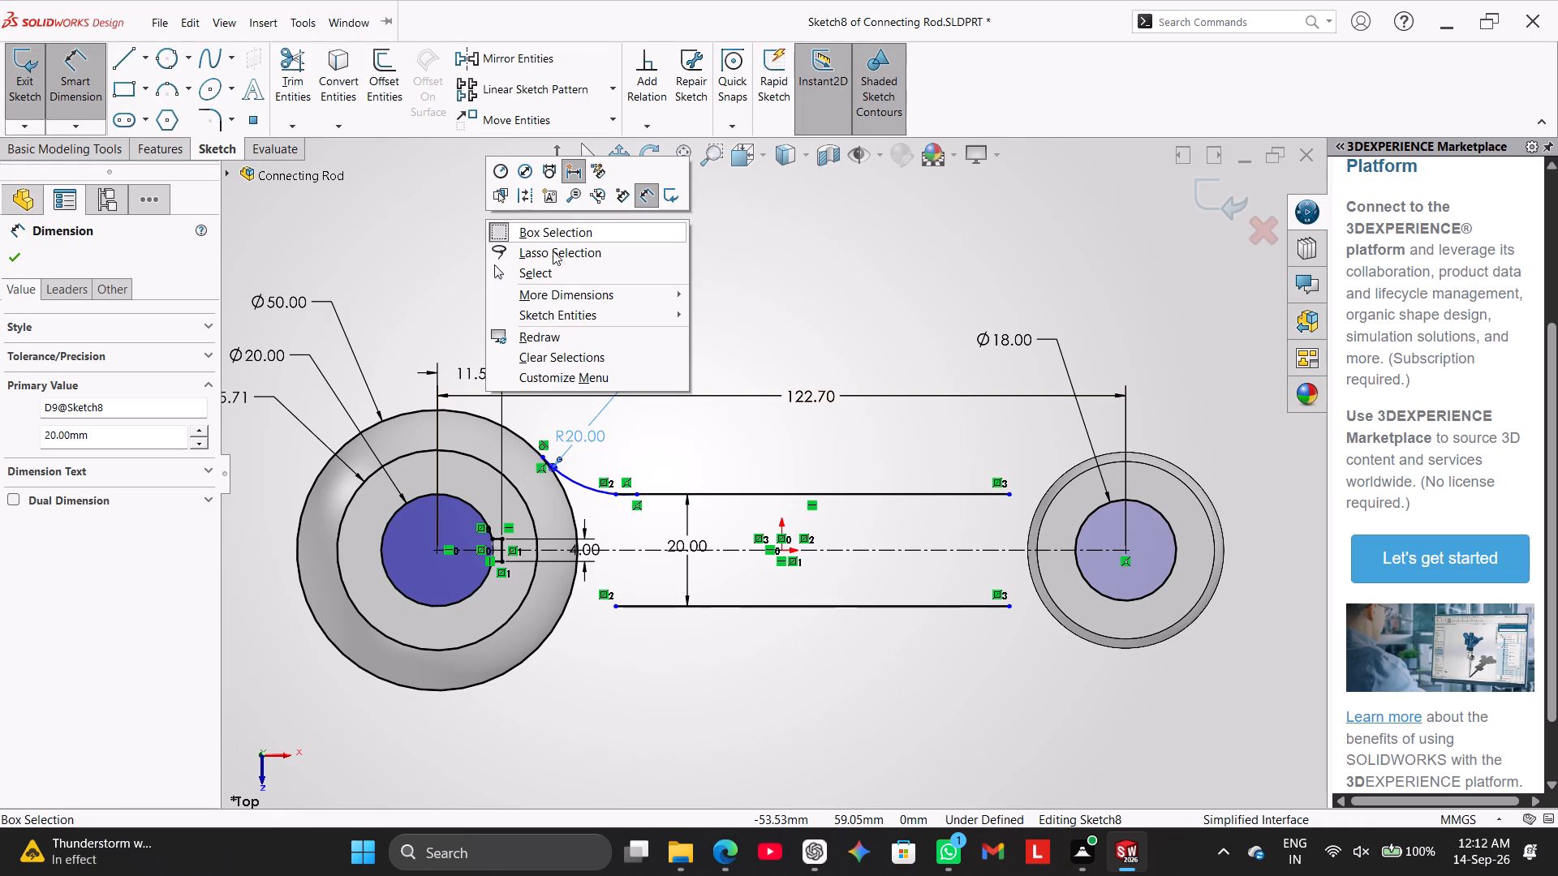
pyautogui.click(551, 269)
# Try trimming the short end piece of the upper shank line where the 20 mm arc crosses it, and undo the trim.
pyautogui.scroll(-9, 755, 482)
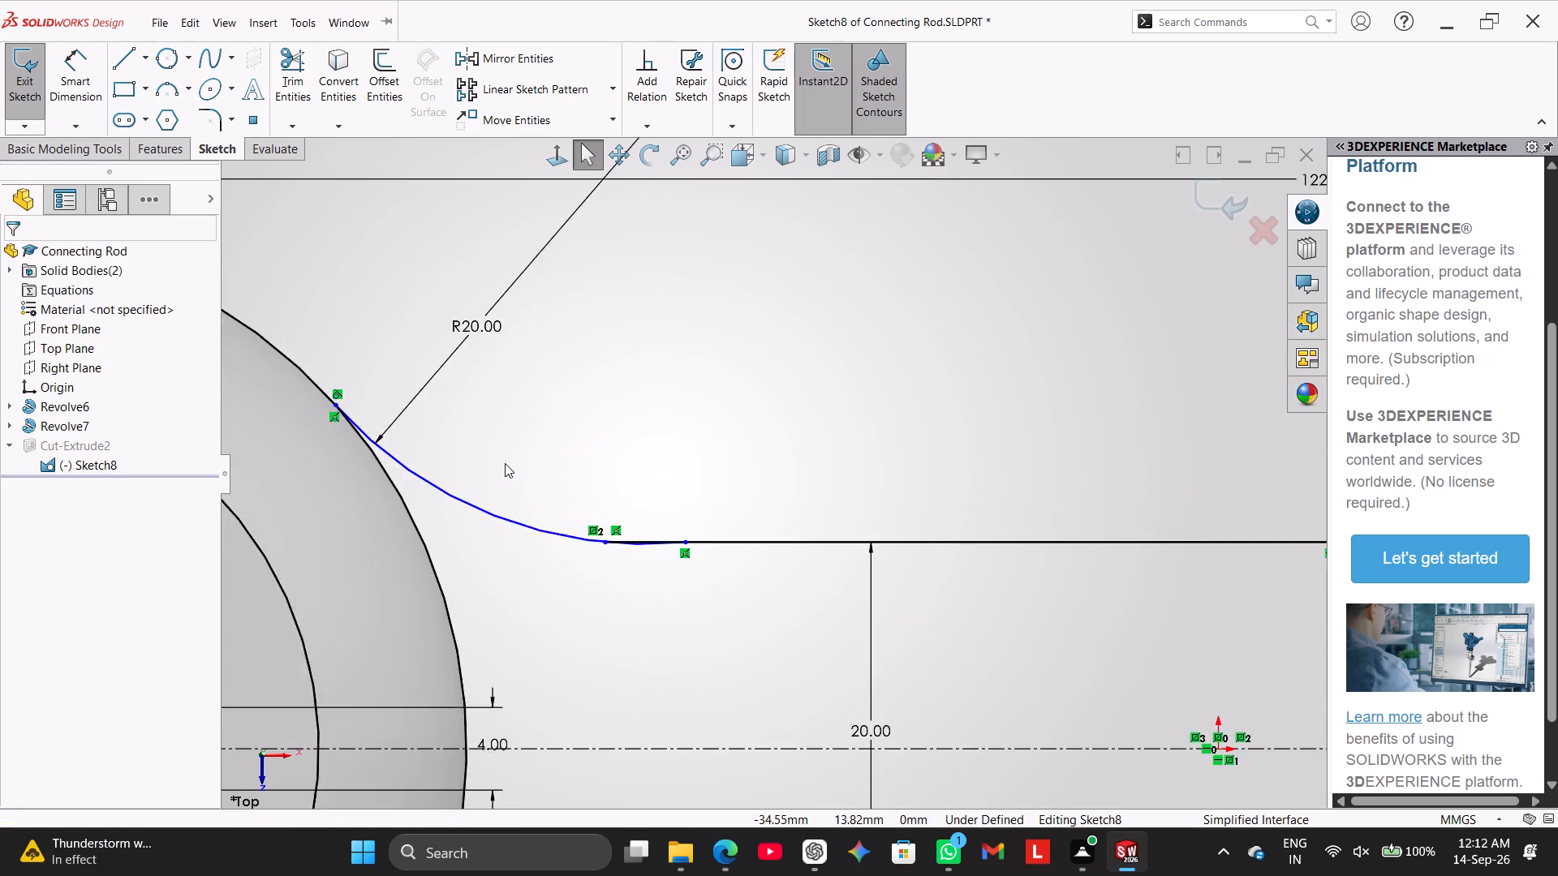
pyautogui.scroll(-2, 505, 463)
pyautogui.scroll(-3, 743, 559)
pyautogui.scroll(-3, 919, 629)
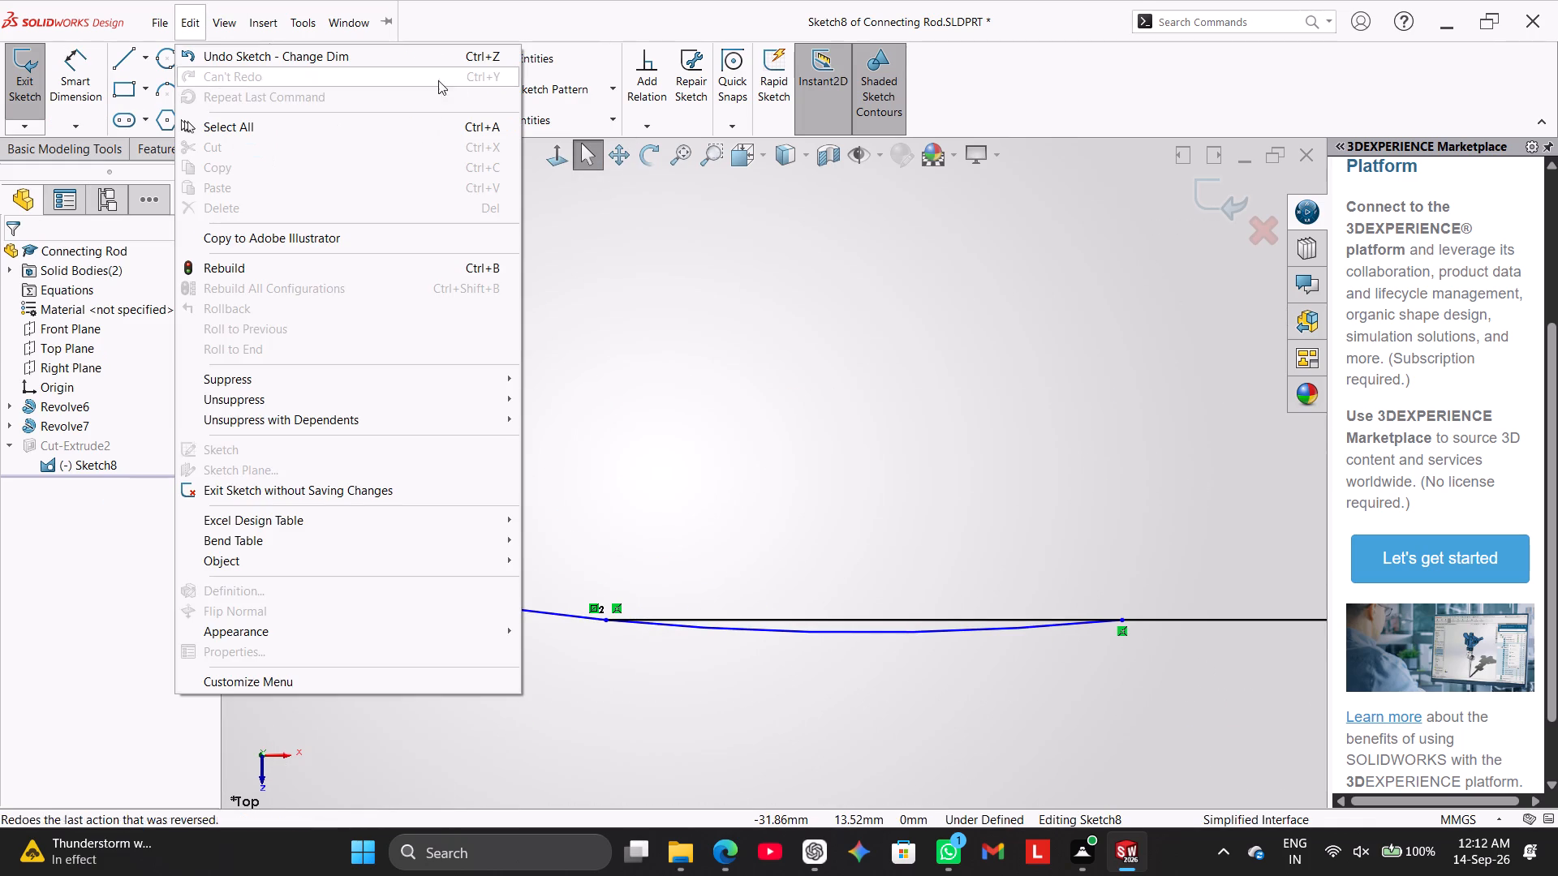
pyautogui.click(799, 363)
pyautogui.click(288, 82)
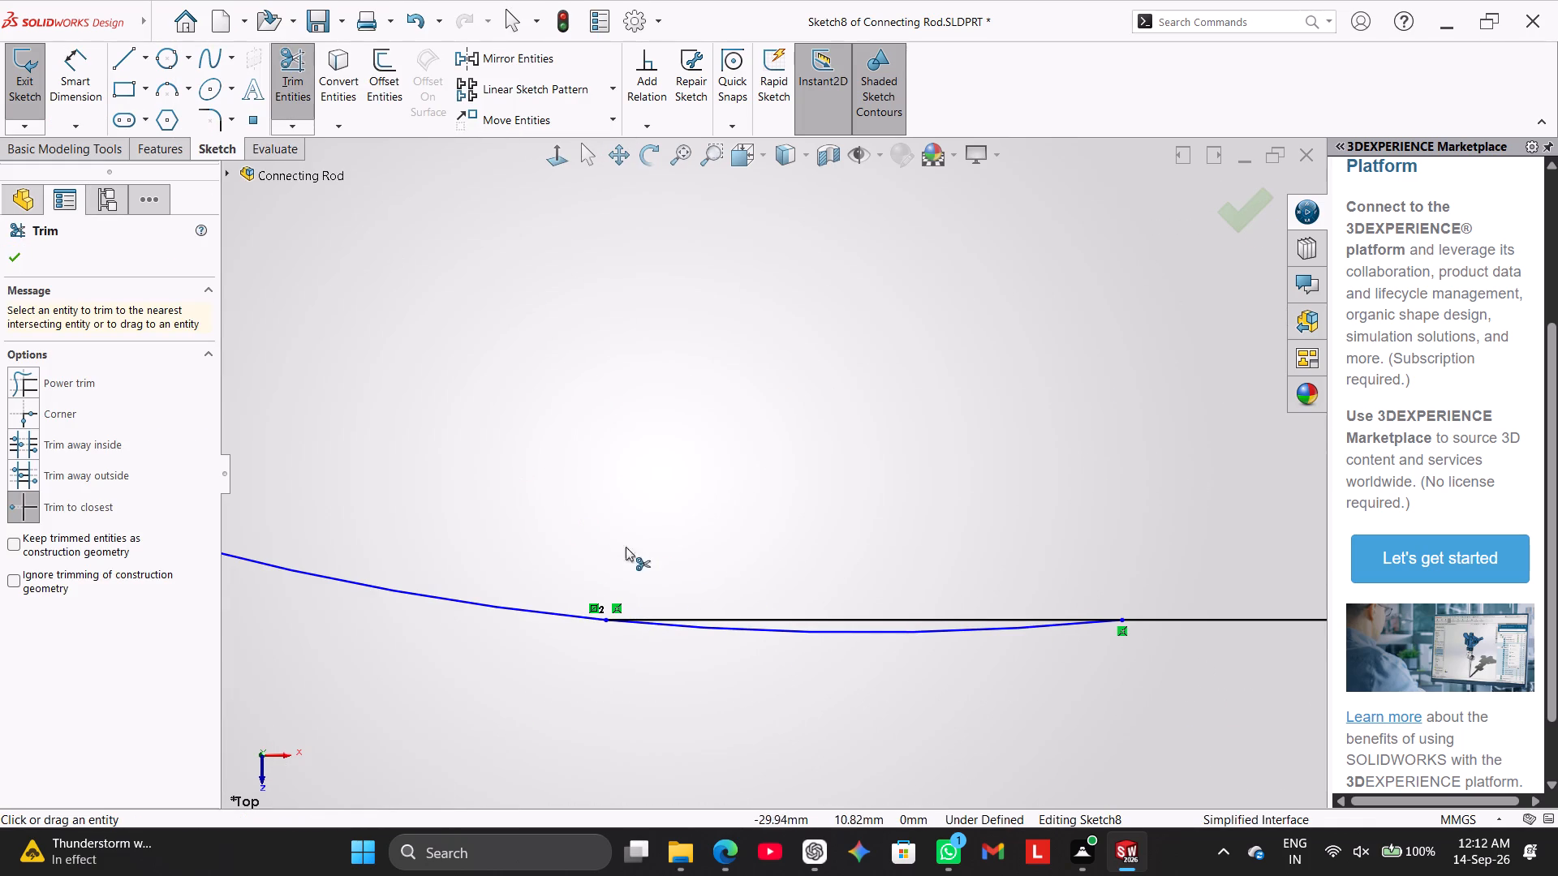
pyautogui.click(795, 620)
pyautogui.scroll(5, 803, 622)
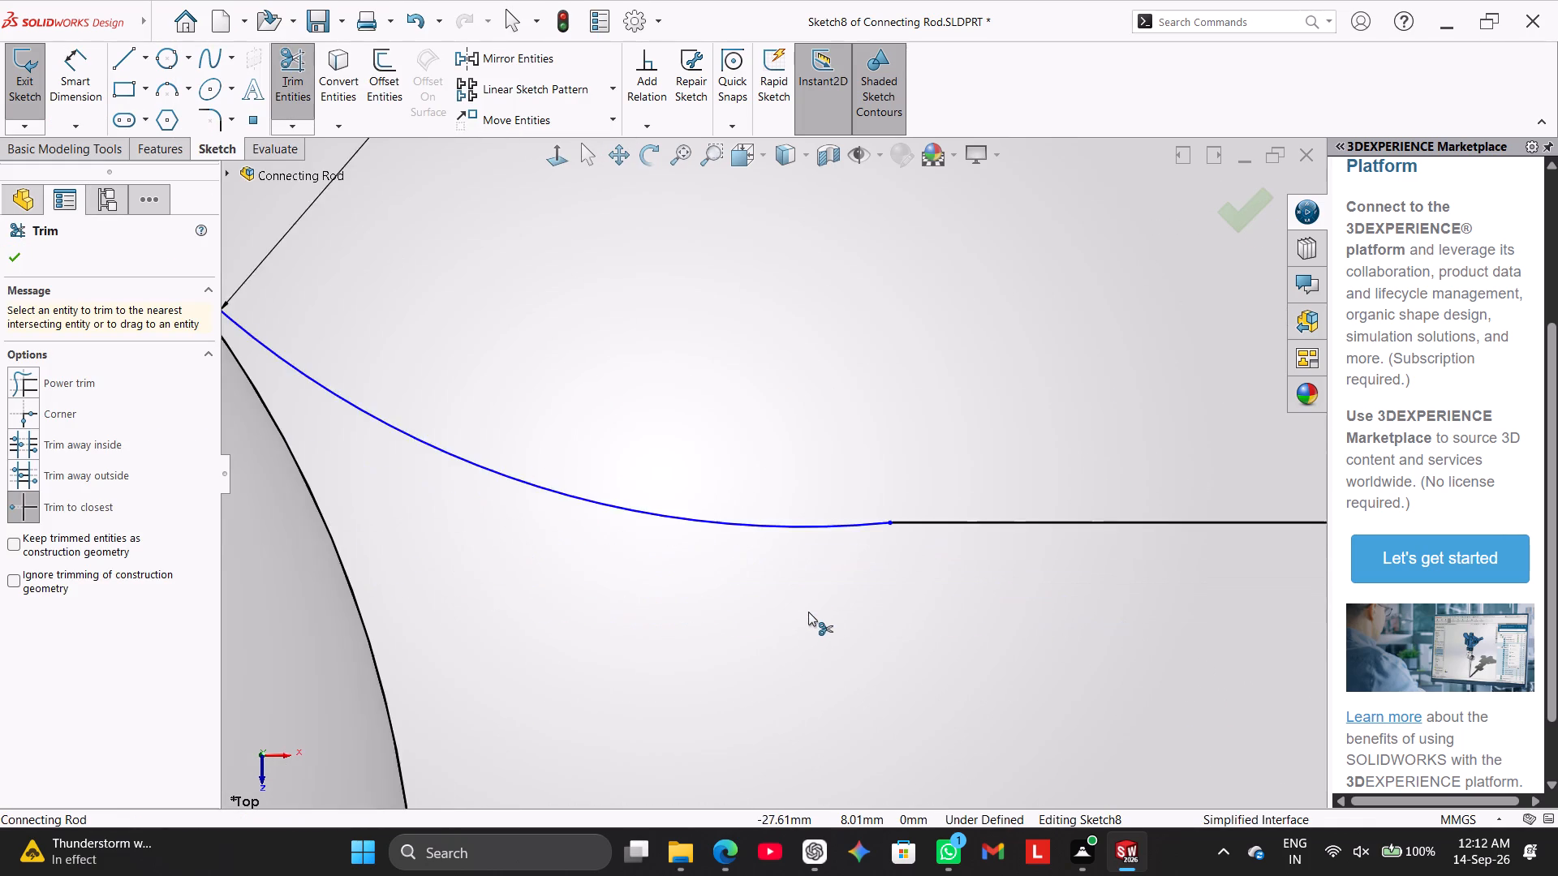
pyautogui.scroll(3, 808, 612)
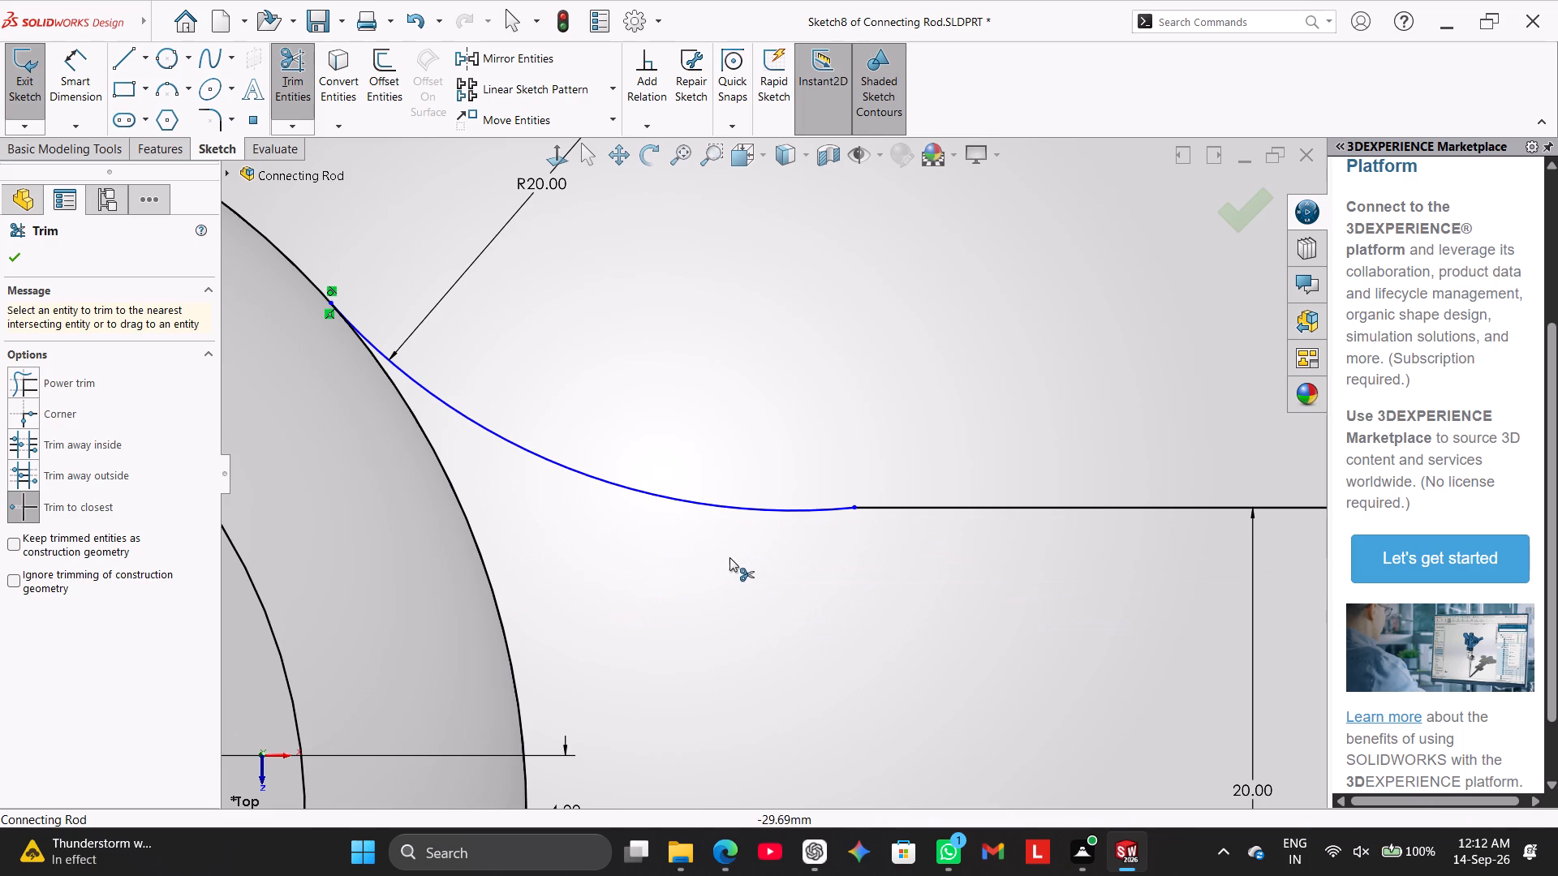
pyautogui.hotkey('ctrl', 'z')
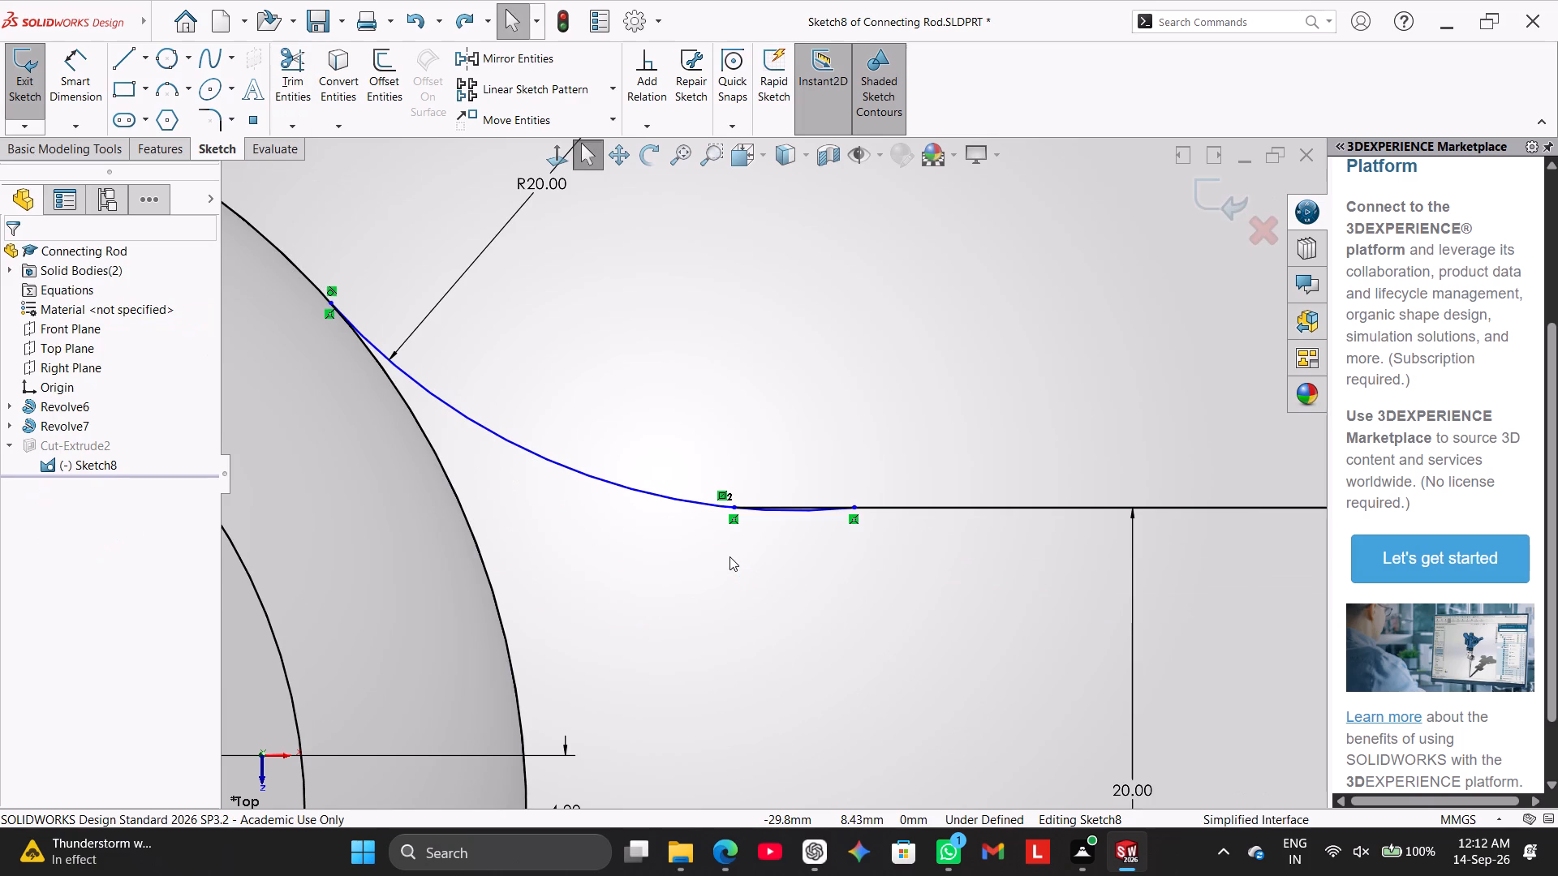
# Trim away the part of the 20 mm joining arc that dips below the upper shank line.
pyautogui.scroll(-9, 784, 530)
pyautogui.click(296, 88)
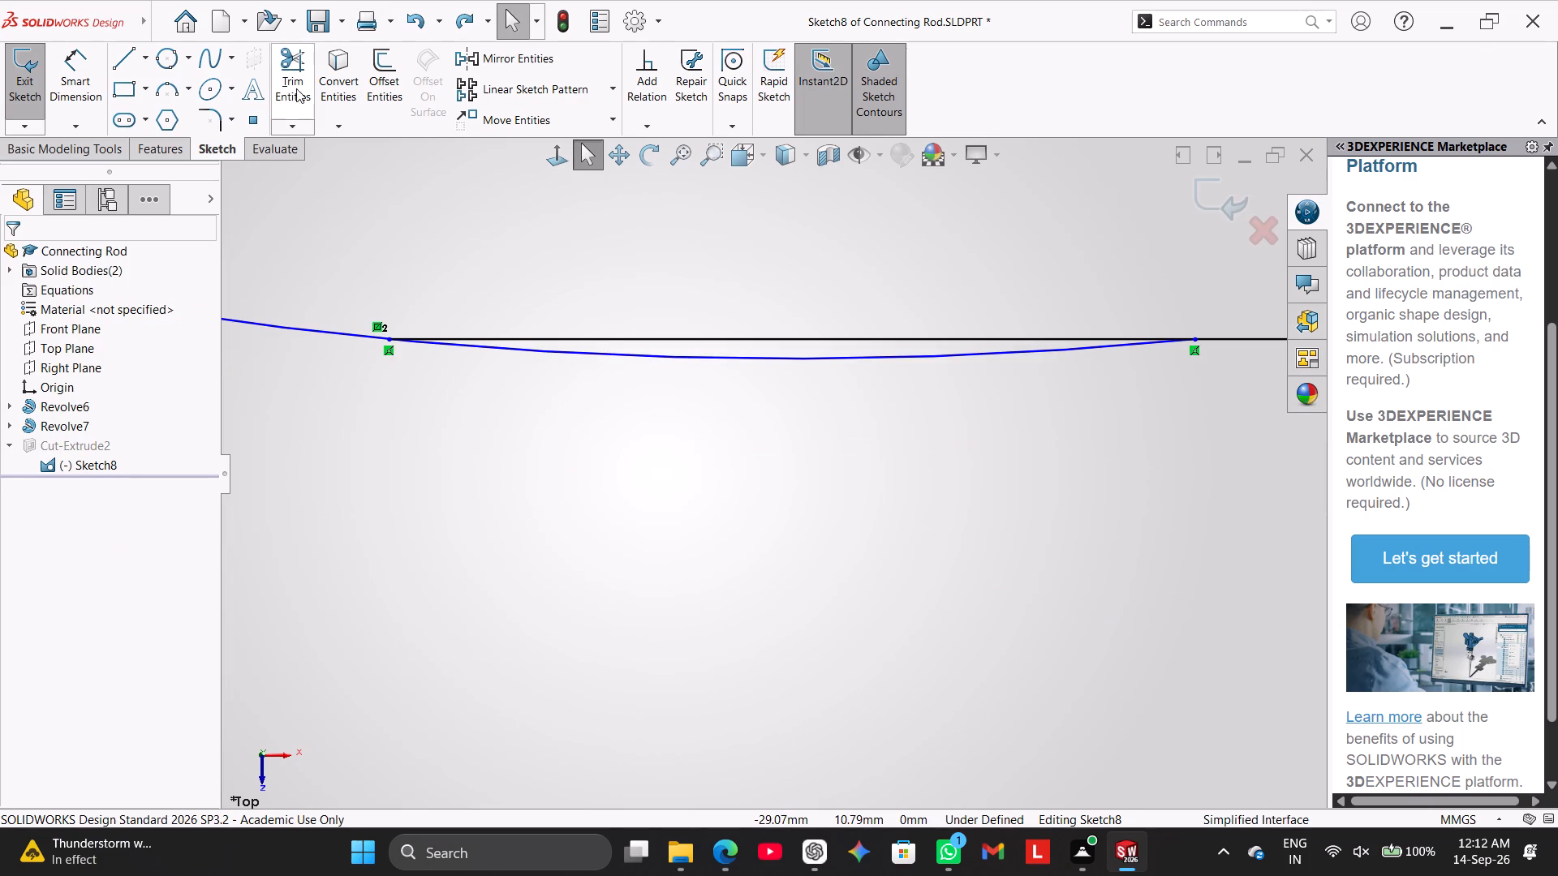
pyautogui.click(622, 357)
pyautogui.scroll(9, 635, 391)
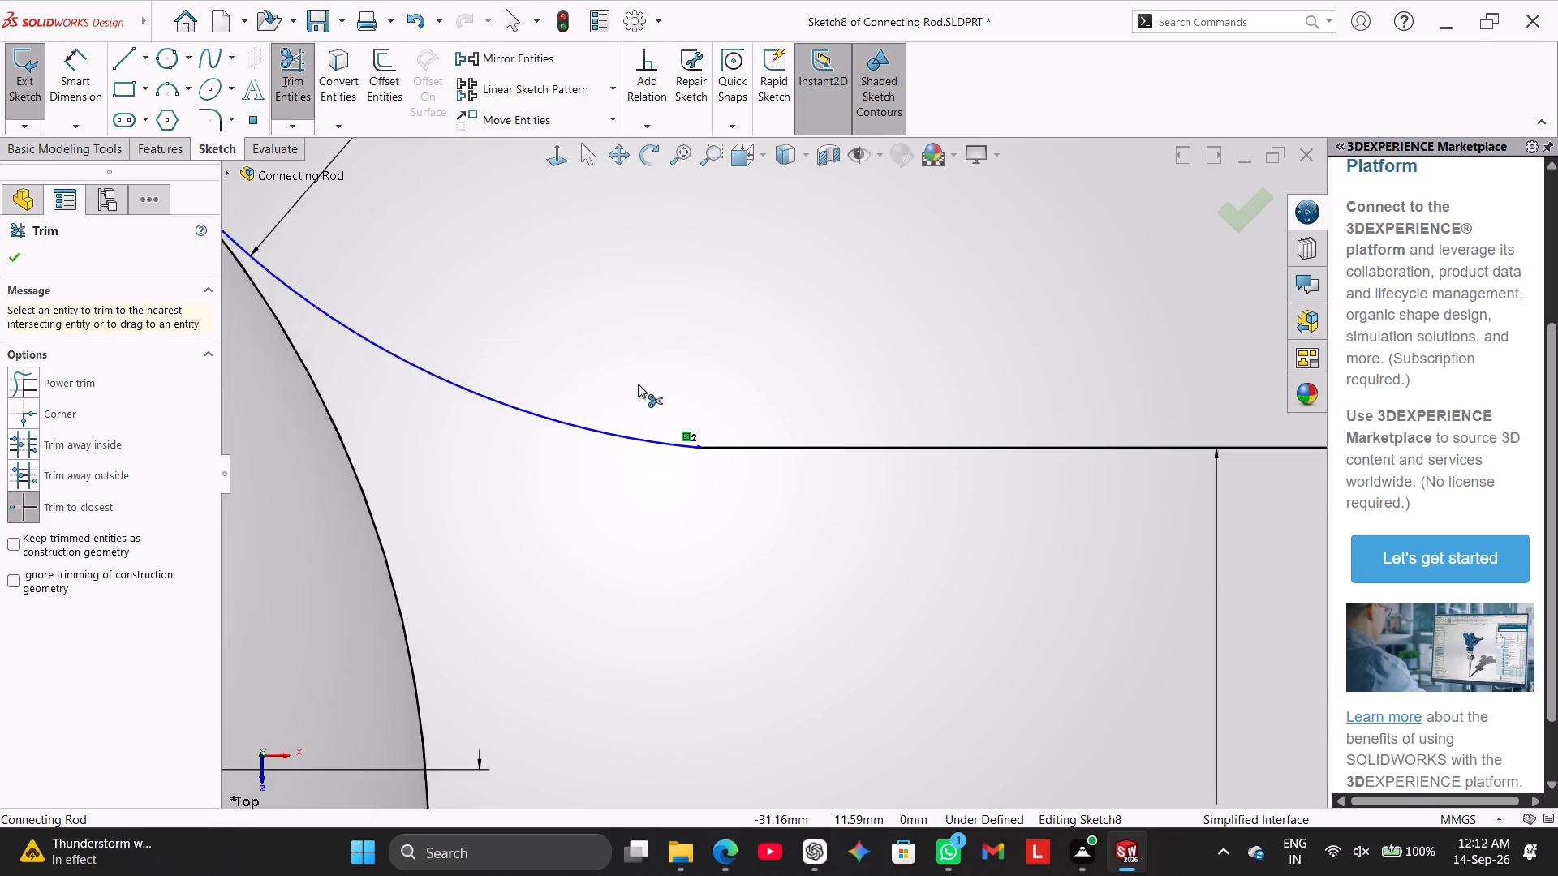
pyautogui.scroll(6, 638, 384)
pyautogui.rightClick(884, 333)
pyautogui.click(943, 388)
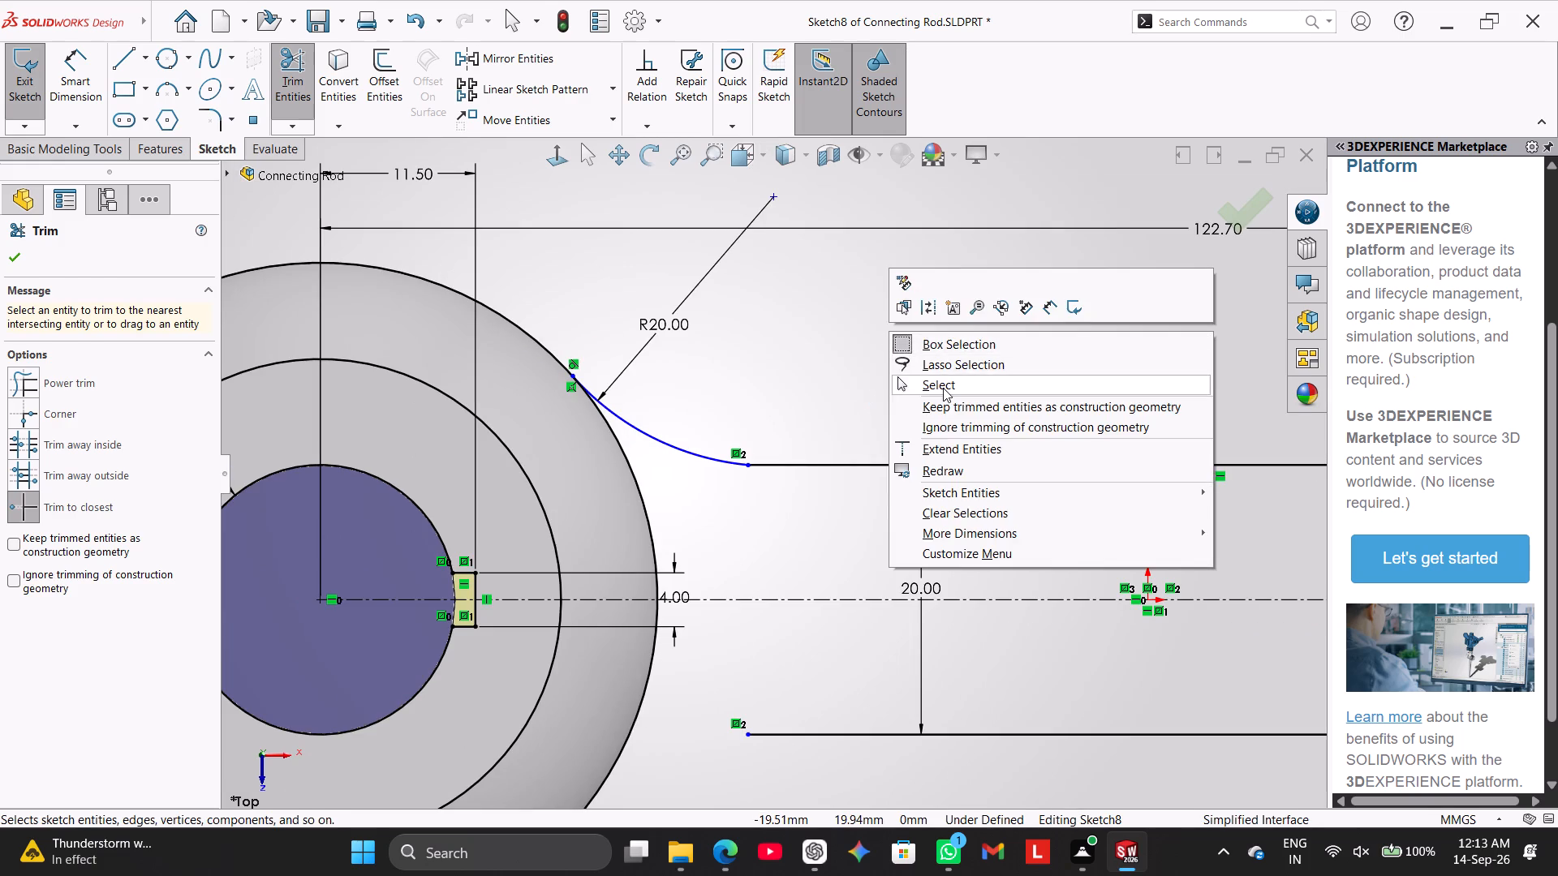
# Delete the 20 mm joining arc between the big end and the upper shank line, along with its dimension.
pyautogui.rightClick(670, 443)
pyautogui.click(743, 738)
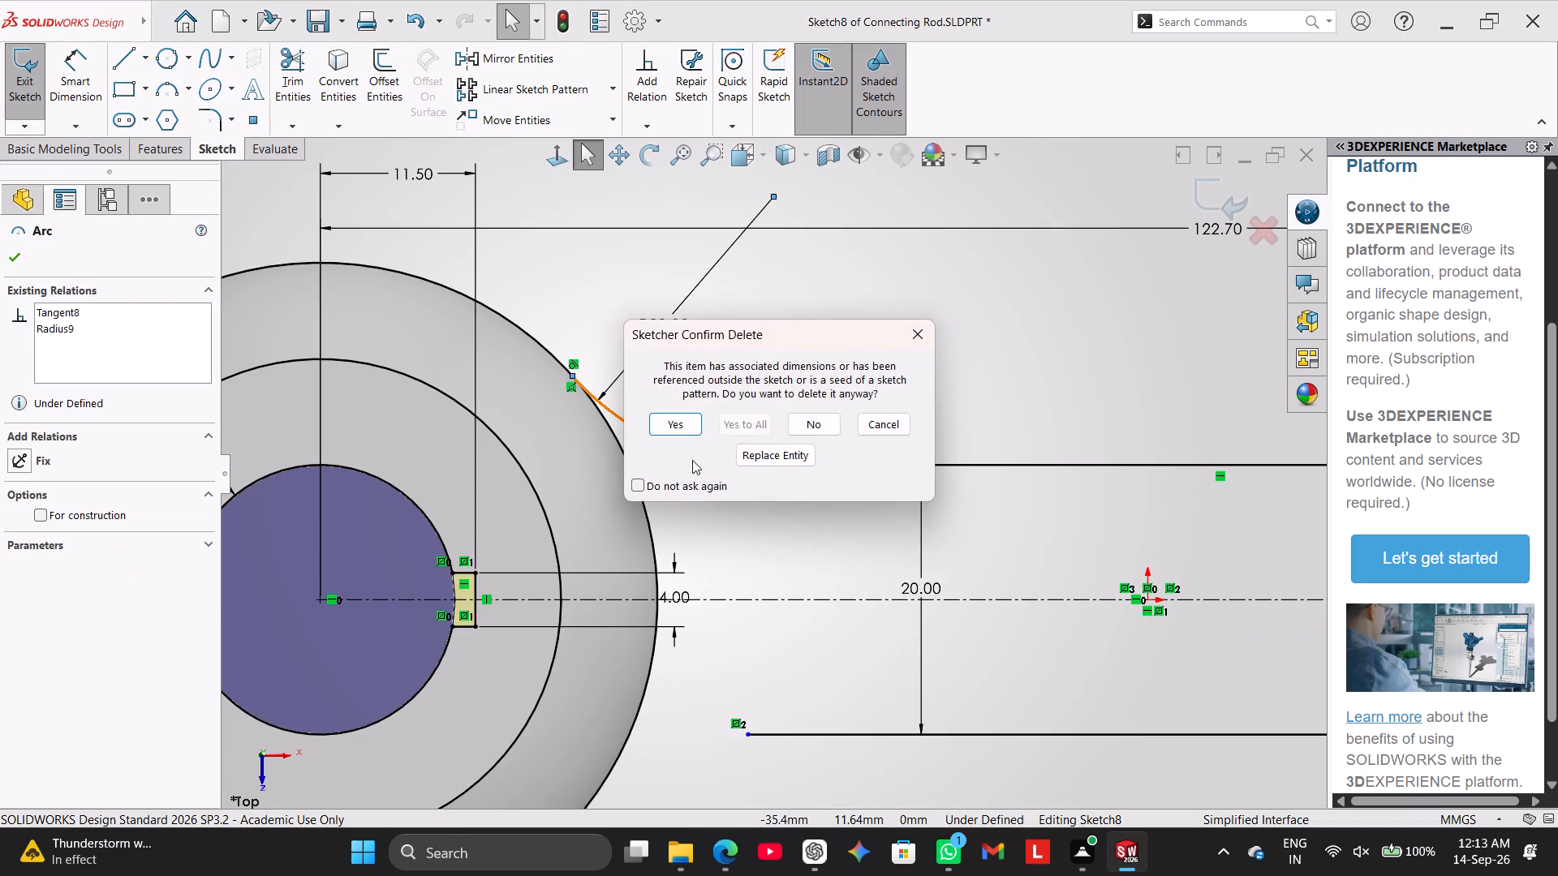
pyautogui.click(676, 420)
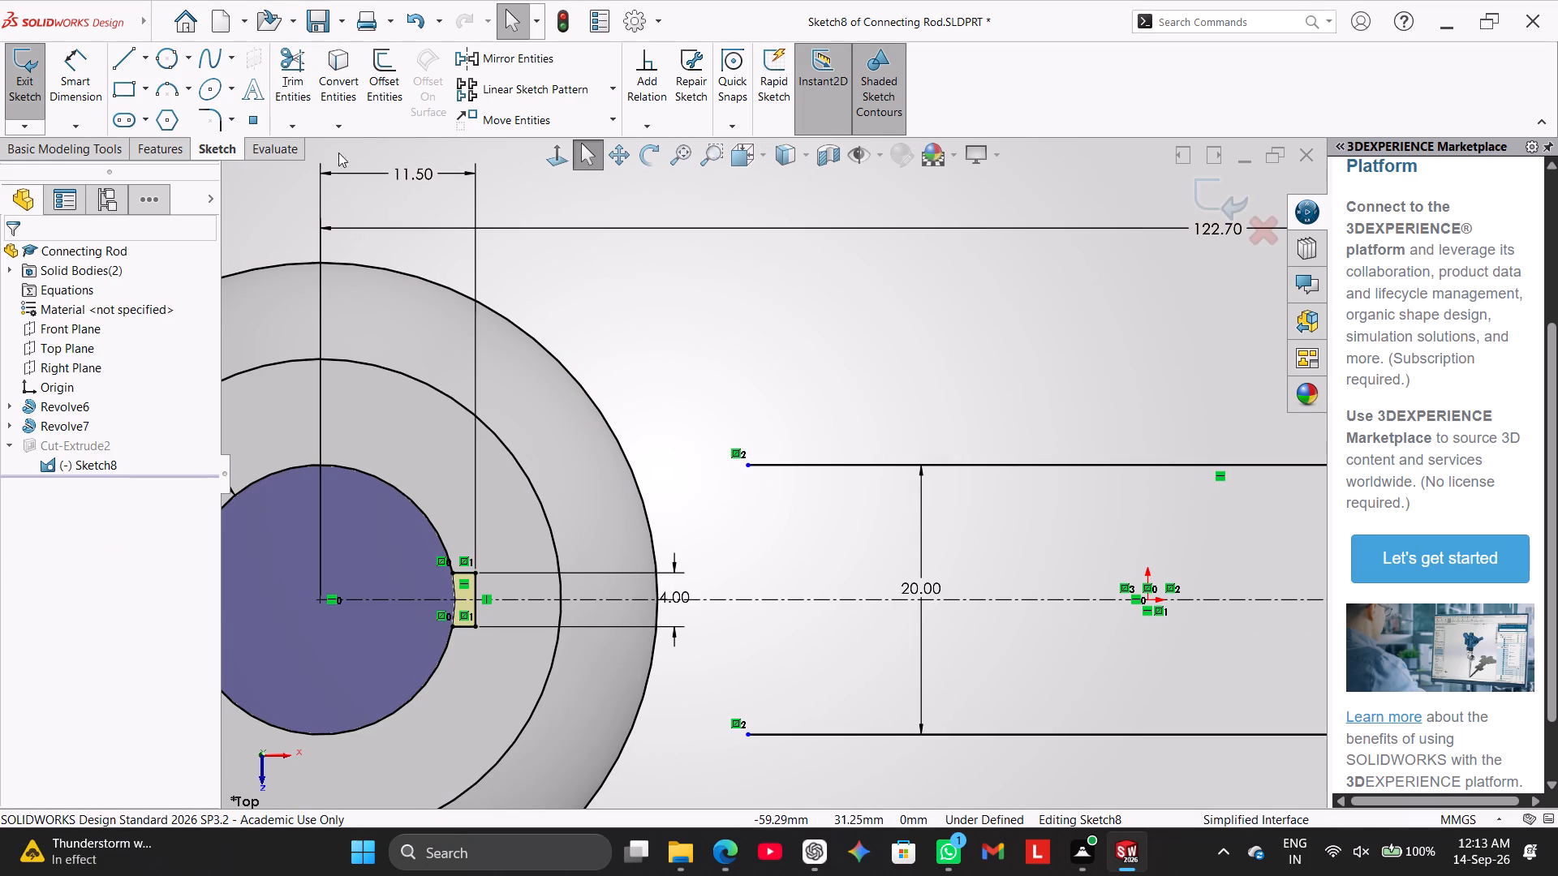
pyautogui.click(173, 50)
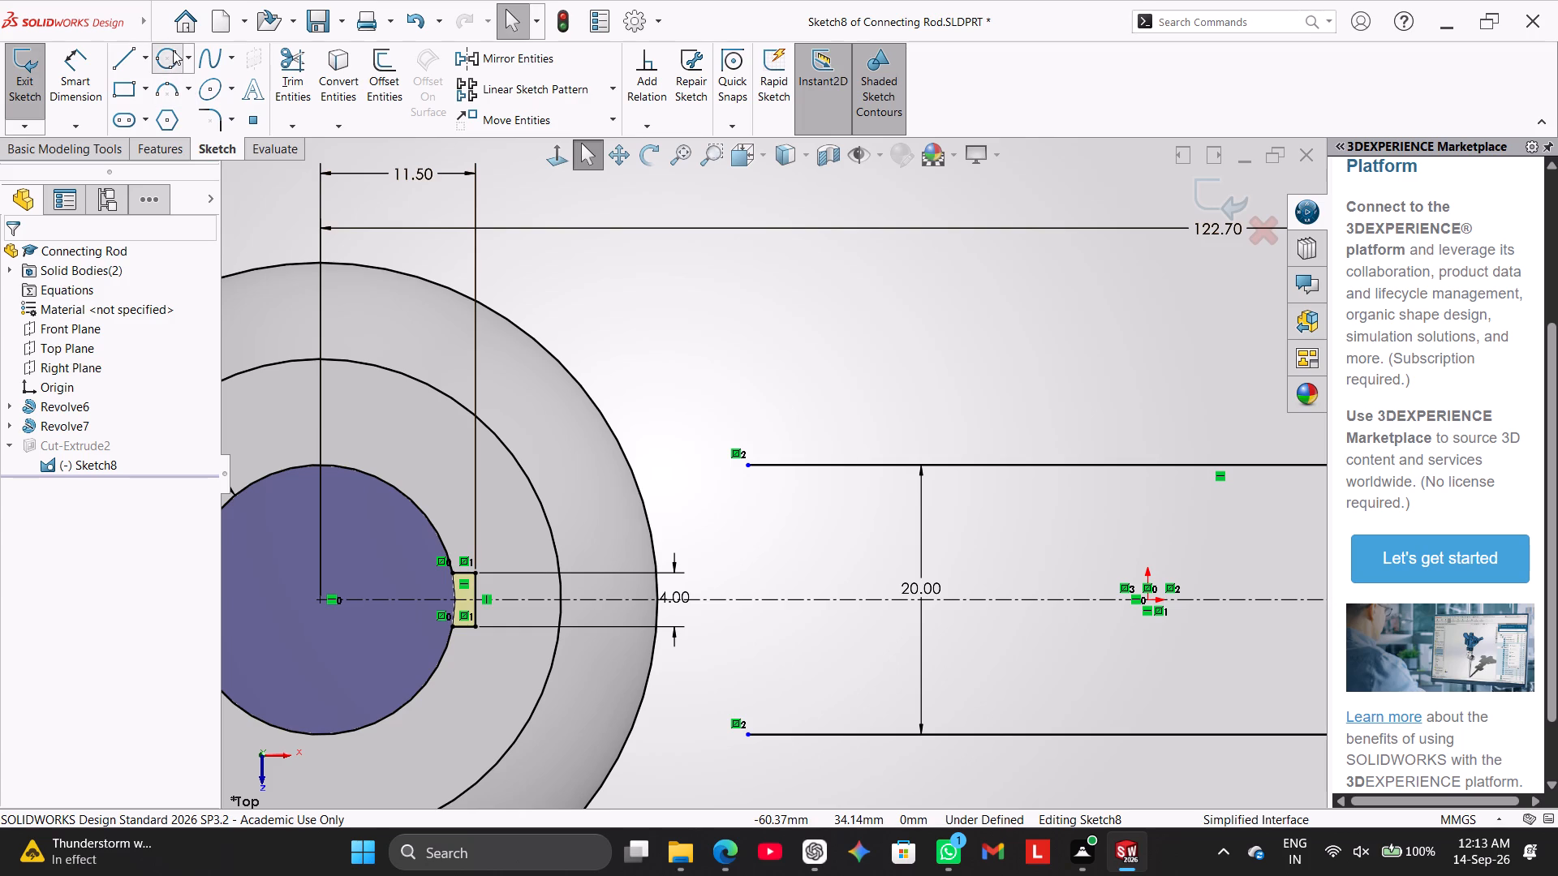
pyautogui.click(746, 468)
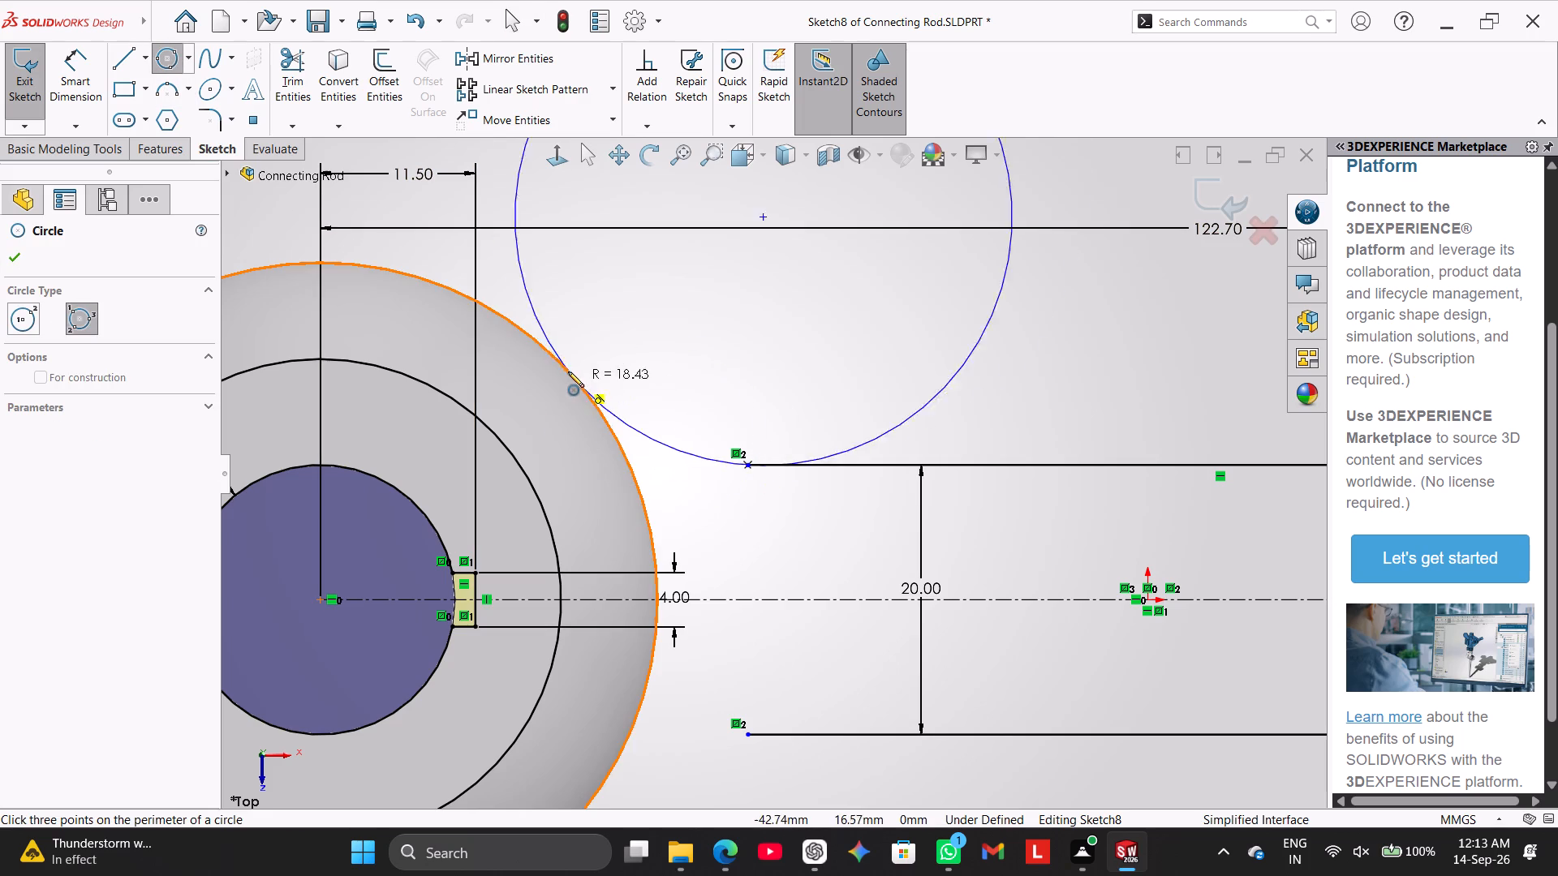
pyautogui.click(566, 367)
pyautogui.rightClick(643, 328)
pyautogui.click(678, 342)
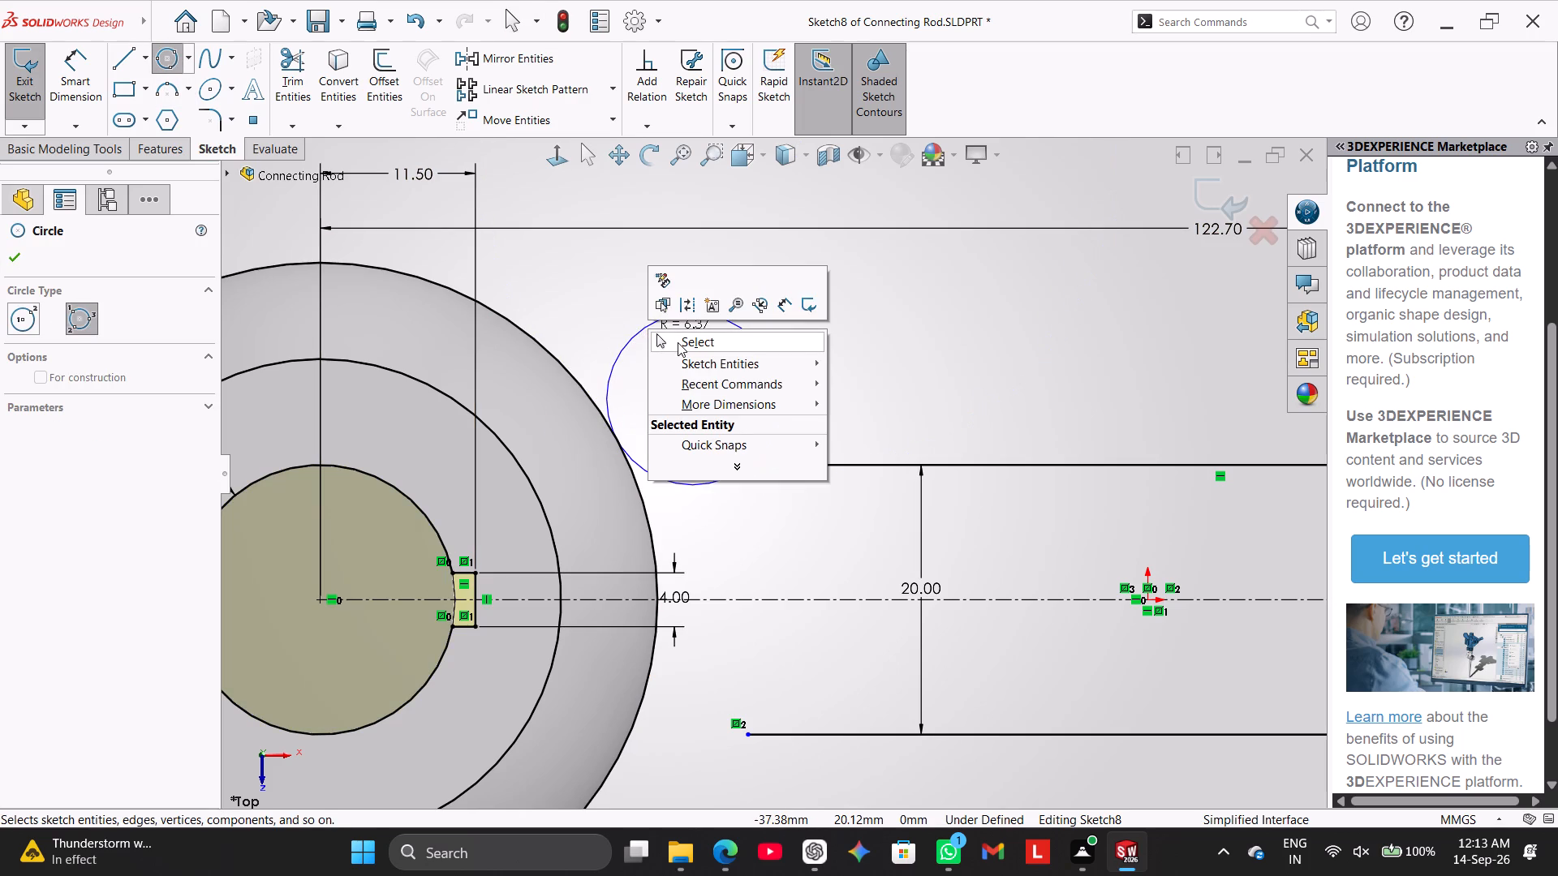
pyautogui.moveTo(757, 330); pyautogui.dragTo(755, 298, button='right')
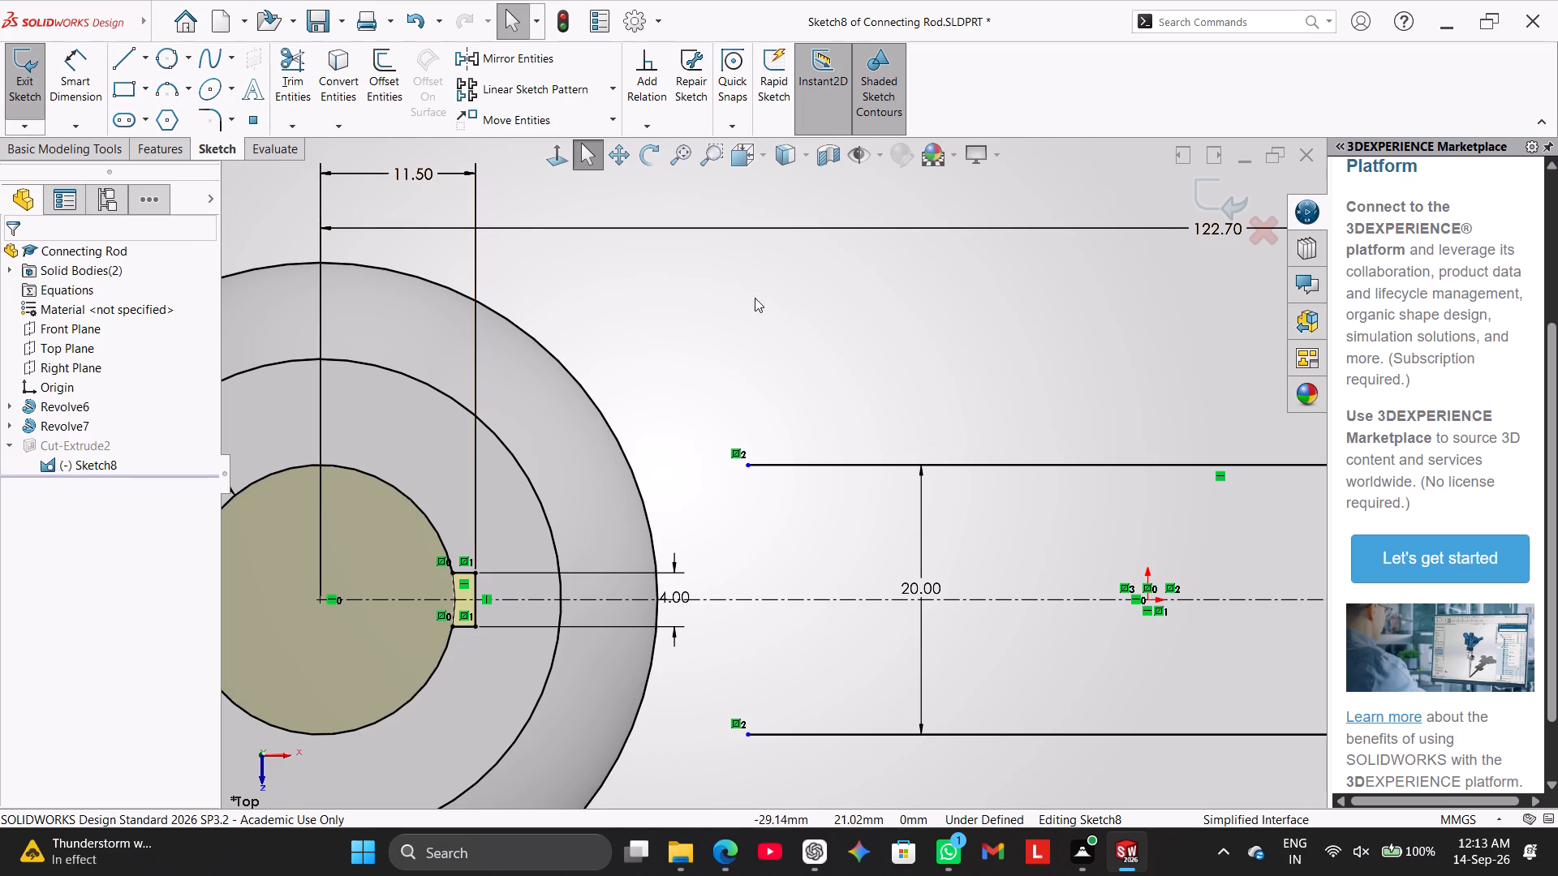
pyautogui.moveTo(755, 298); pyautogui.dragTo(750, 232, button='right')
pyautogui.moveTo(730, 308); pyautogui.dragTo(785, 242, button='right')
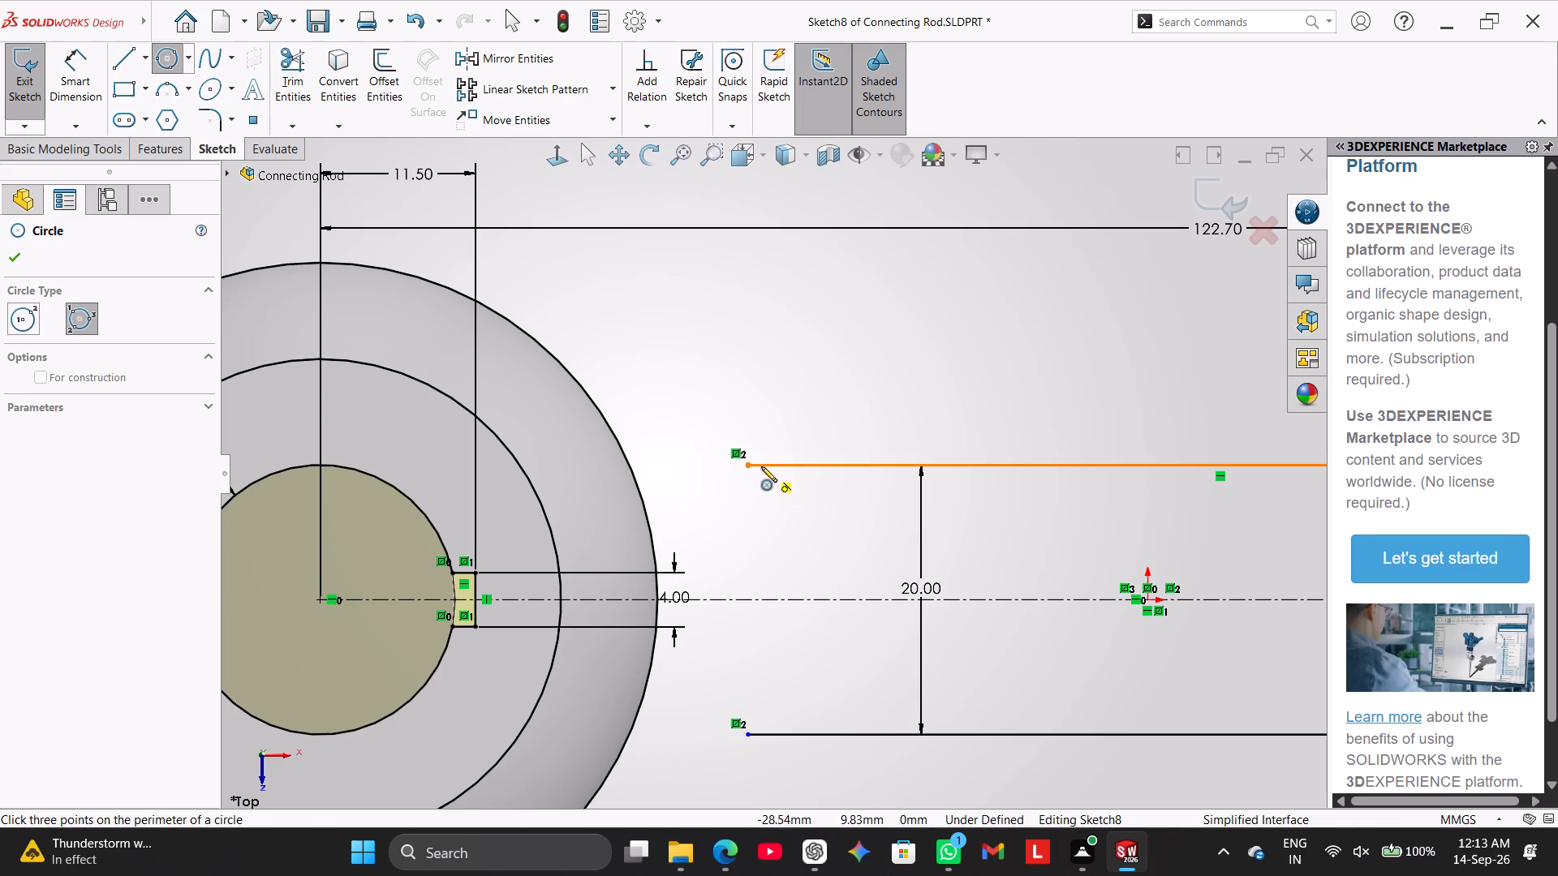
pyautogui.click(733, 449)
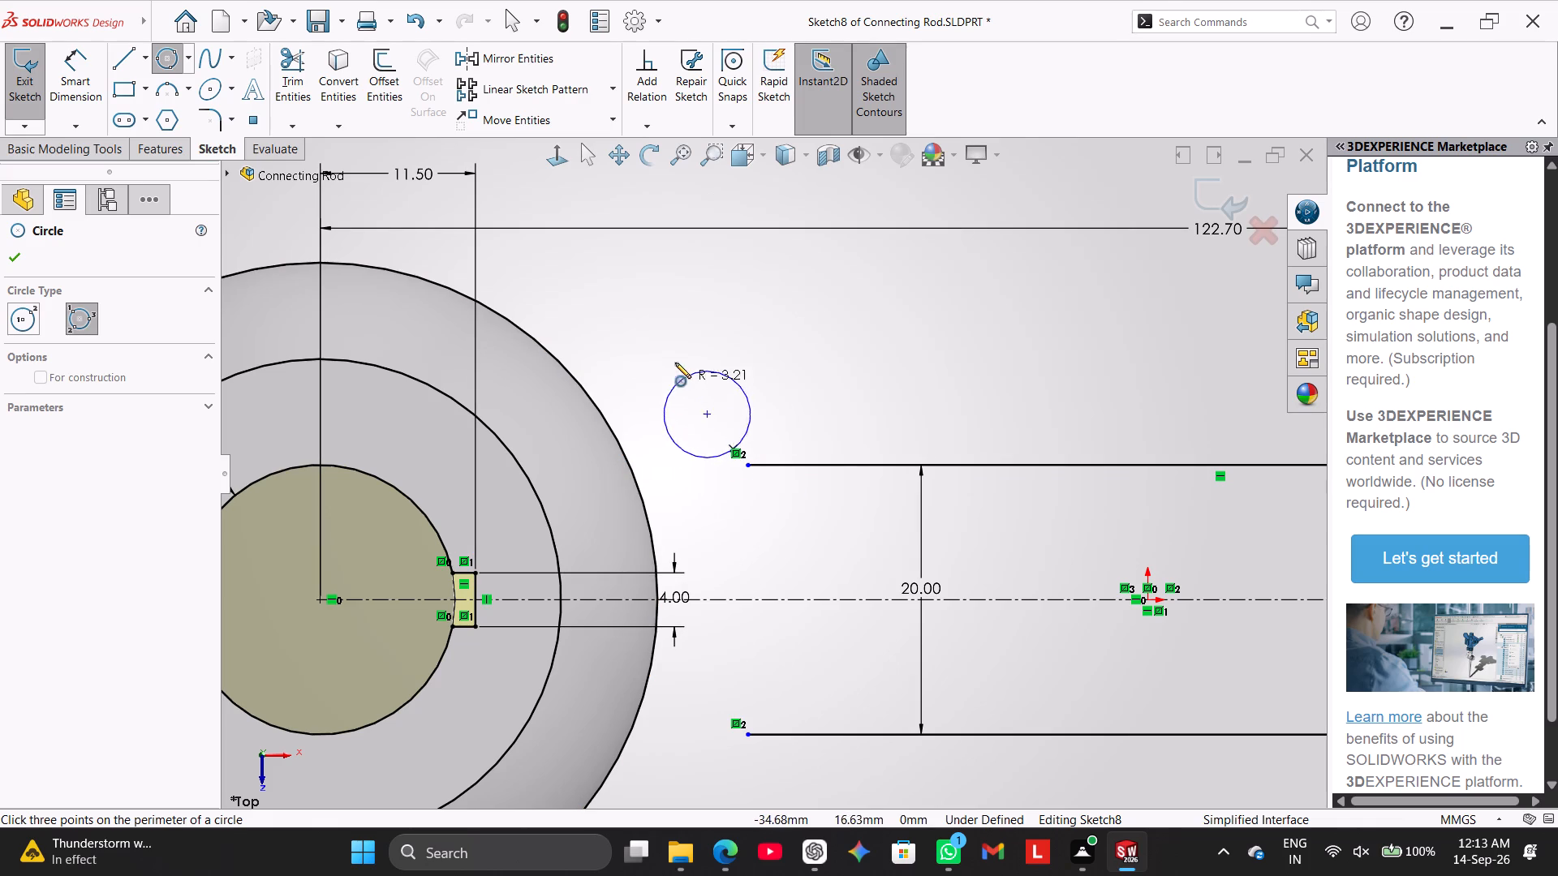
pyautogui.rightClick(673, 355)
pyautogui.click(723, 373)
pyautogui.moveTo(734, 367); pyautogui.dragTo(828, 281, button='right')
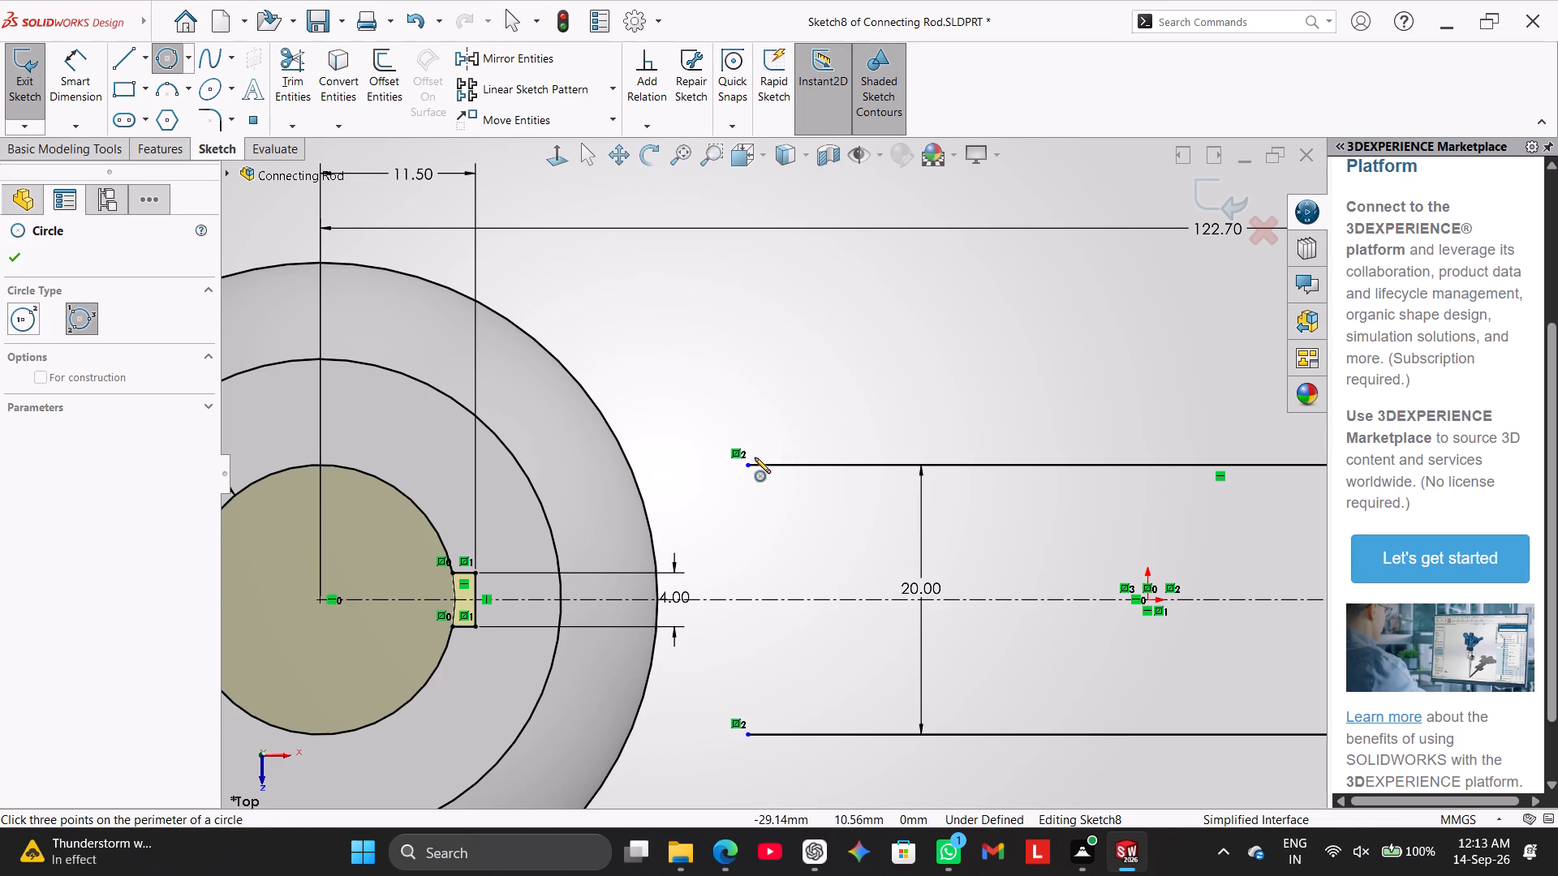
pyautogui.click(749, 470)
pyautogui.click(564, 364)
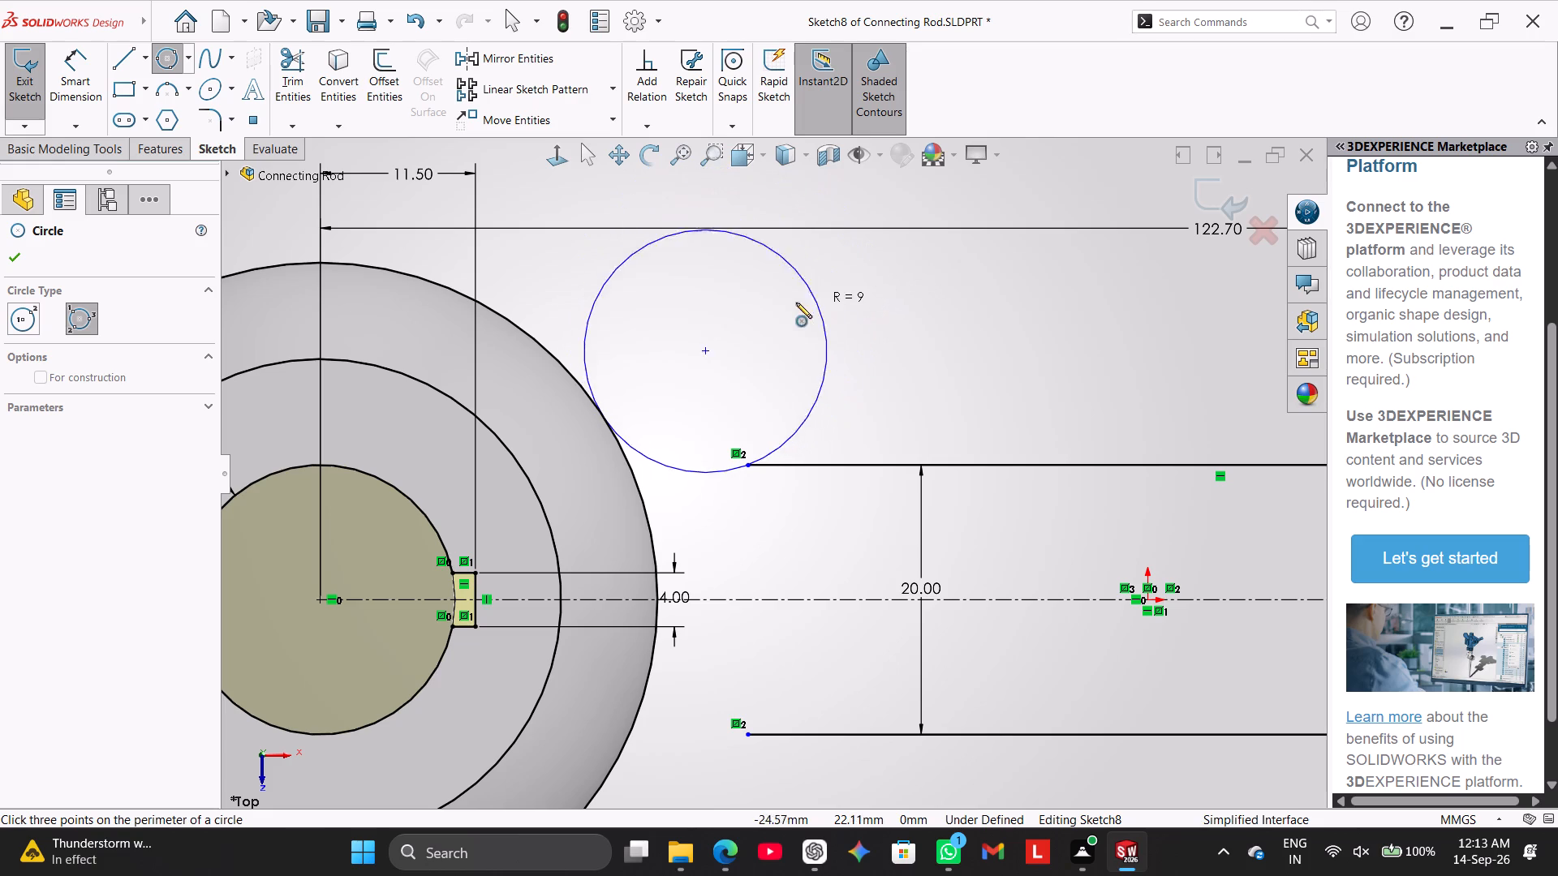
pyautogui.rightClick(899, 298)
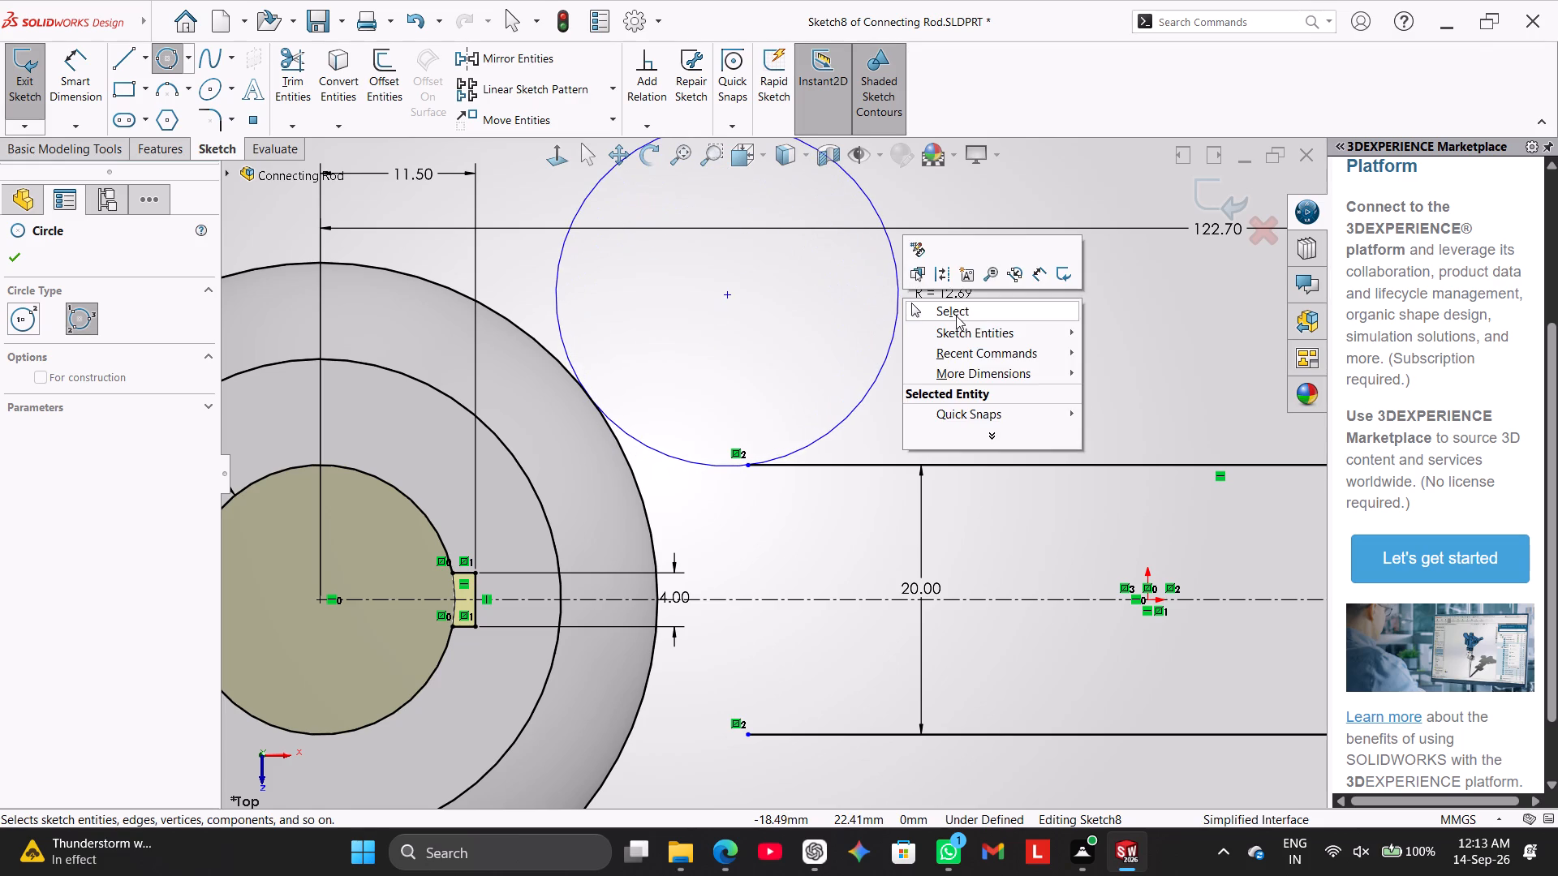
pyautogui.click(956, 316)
# Draw a perimeter circle of about 6.5 mm radius from the upper shank line's big-end endpoint, tangent to that line and the 50 mm outer circle.
pyautogui.moveTo(607, 325); pyautogui.dragTo(629, 290, button='right')
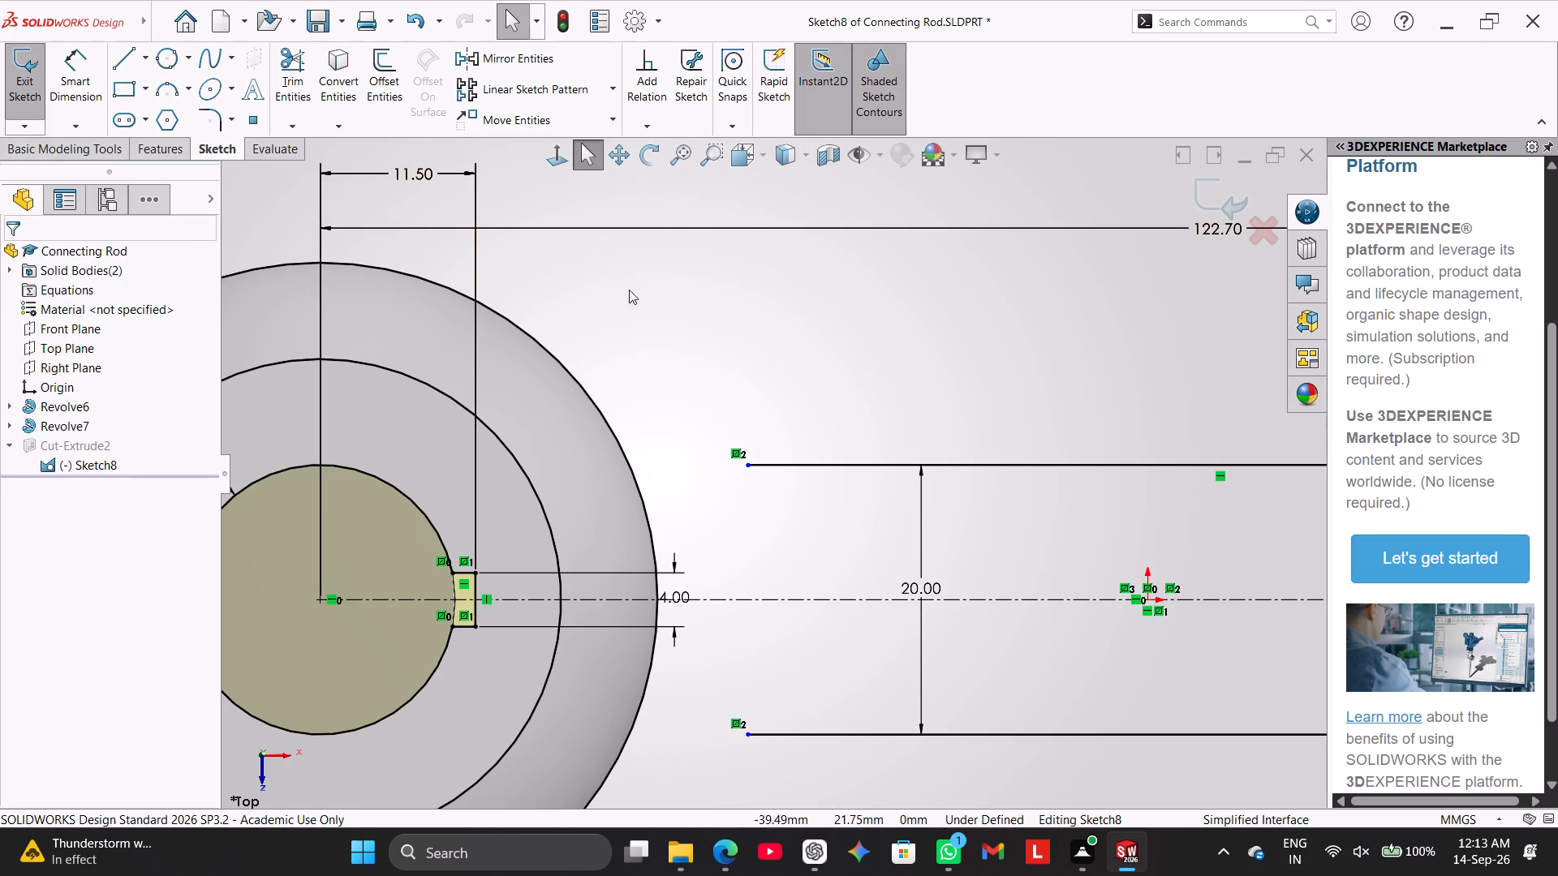
pyautogui.moveTo(629, 290); pyautogui.dragTo(747, 230, button='right')
pyautogui.click(746, 466)
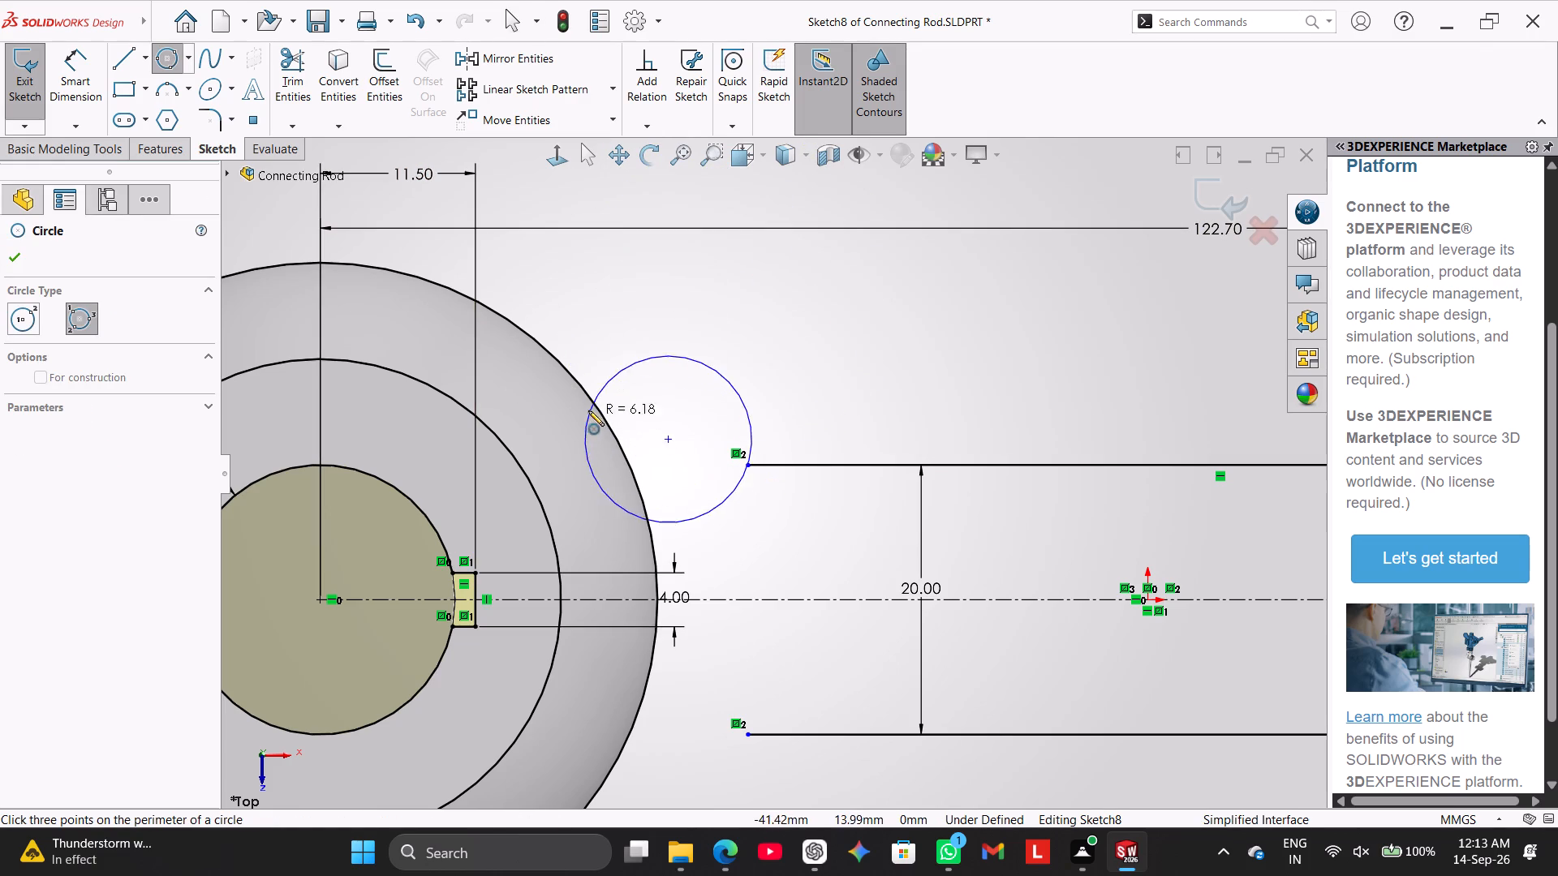
pyautogui.click(590, 405)
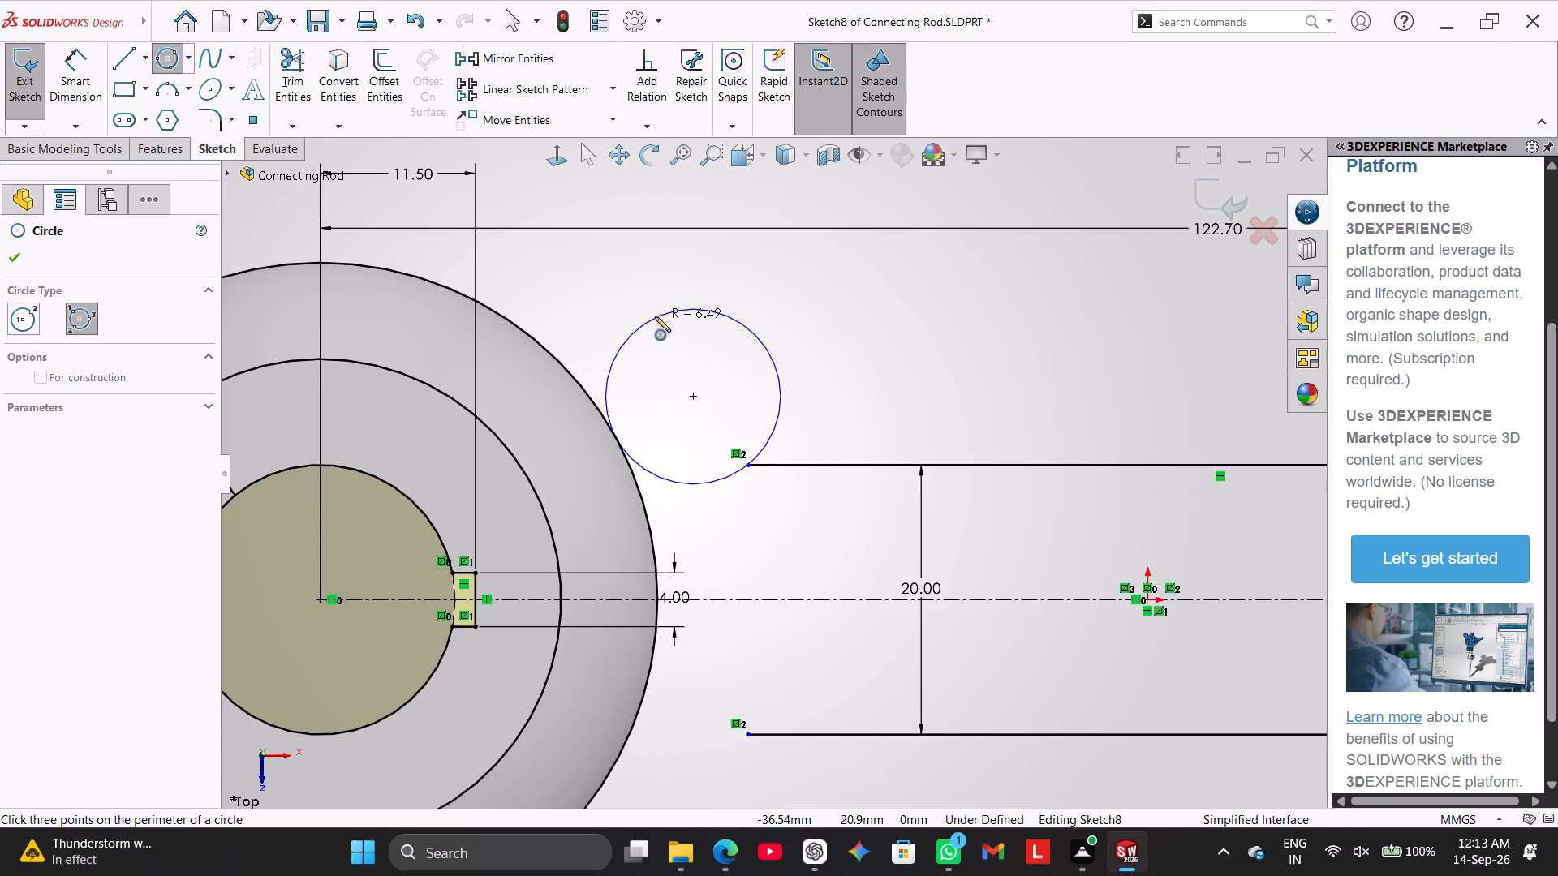
pyautogui.click(655, 316)
pyautogui.rightClick(811, 297)
pyautogui.click(868, 311)
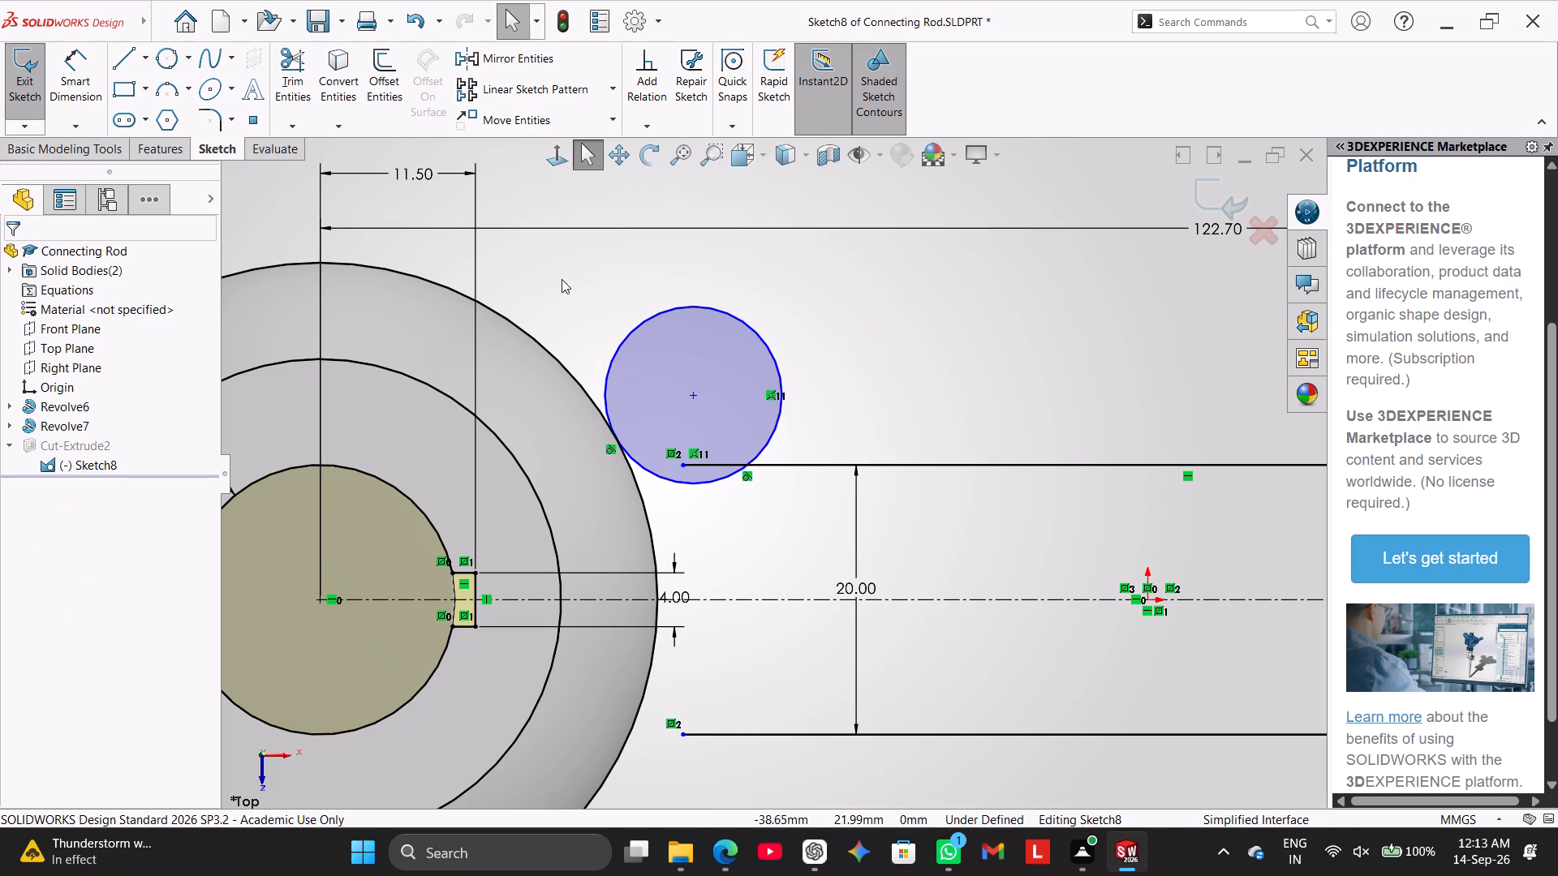
# Trim away the new circle's outer portion, leaving only the arc joining the big end to the upper shank line.
pyautogui.click(300, 82)
pyautogui.click(725, 309)
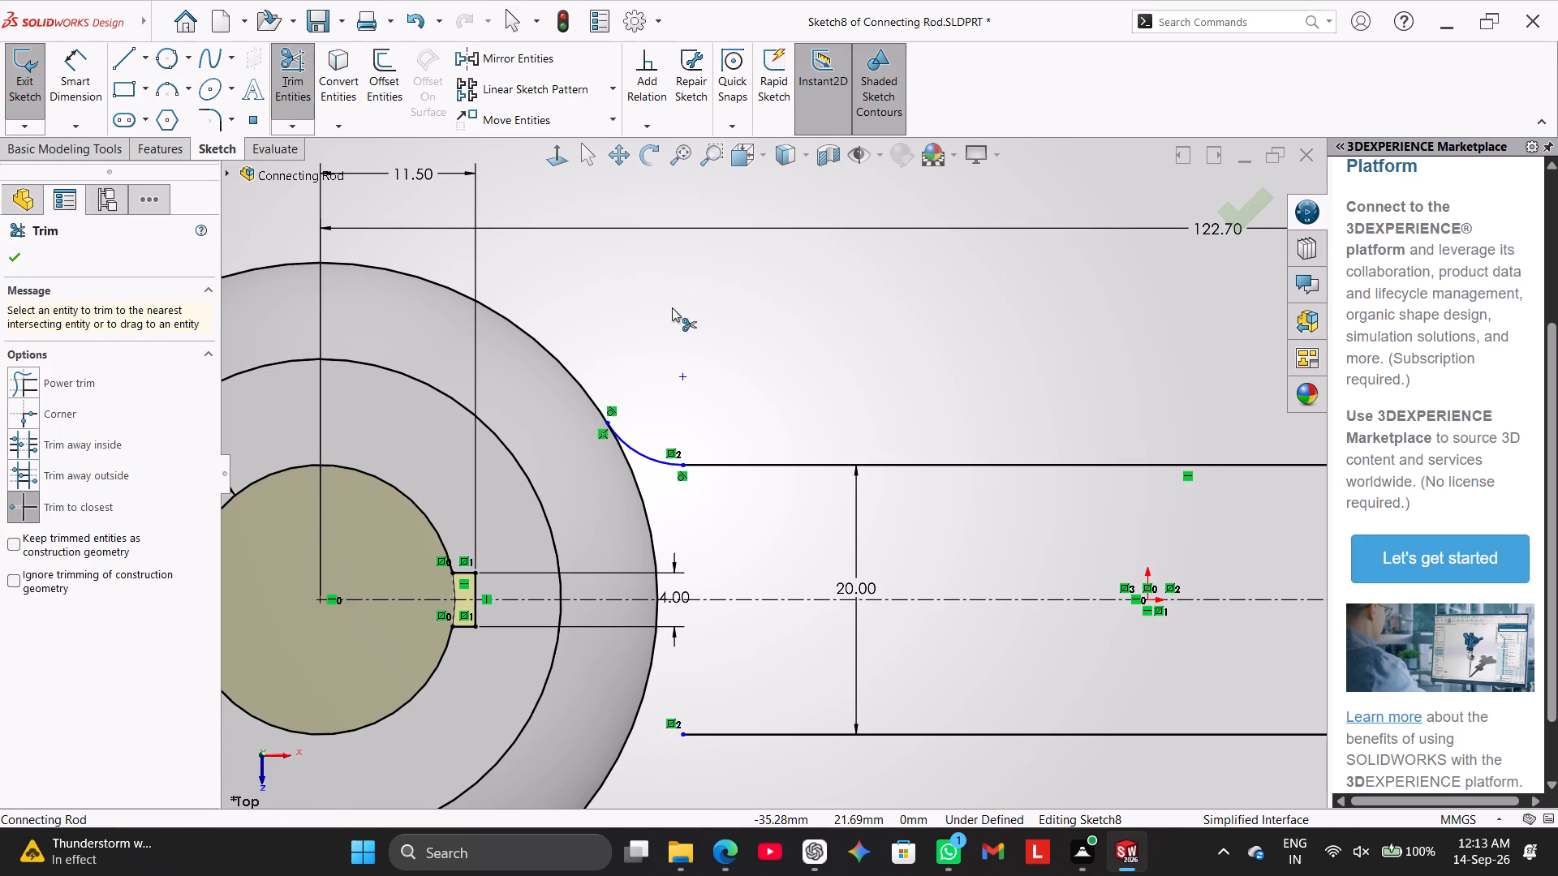
# Dimension the upper joining arc's radius as 20 mm.
pyautogui.moveTo(87, 67); pyautogui.dragTo(91, 75)
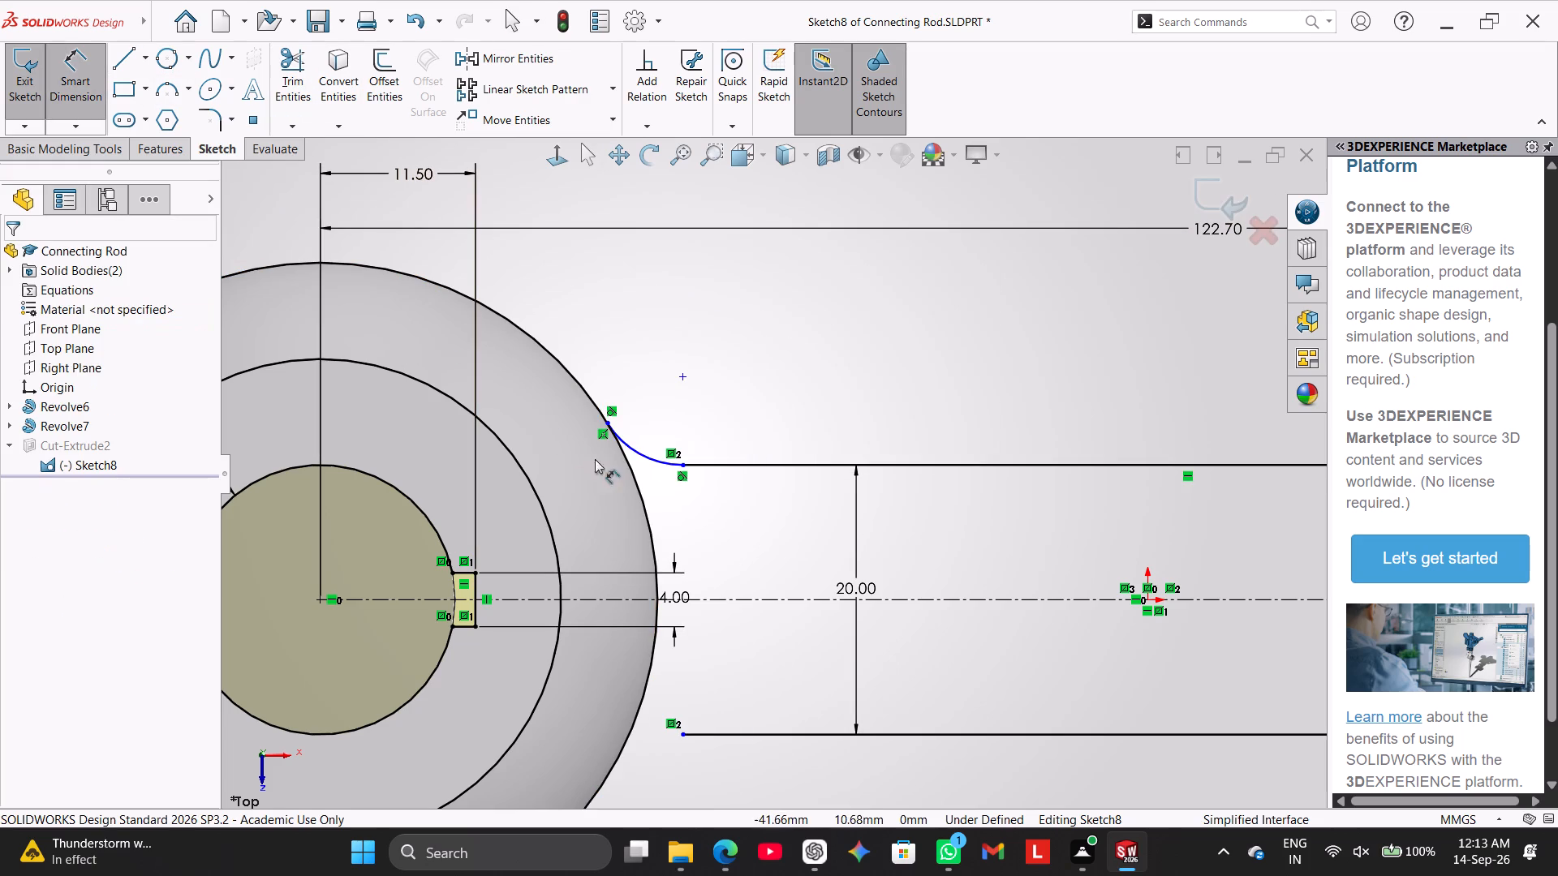
pyautogui.click(653, 455)
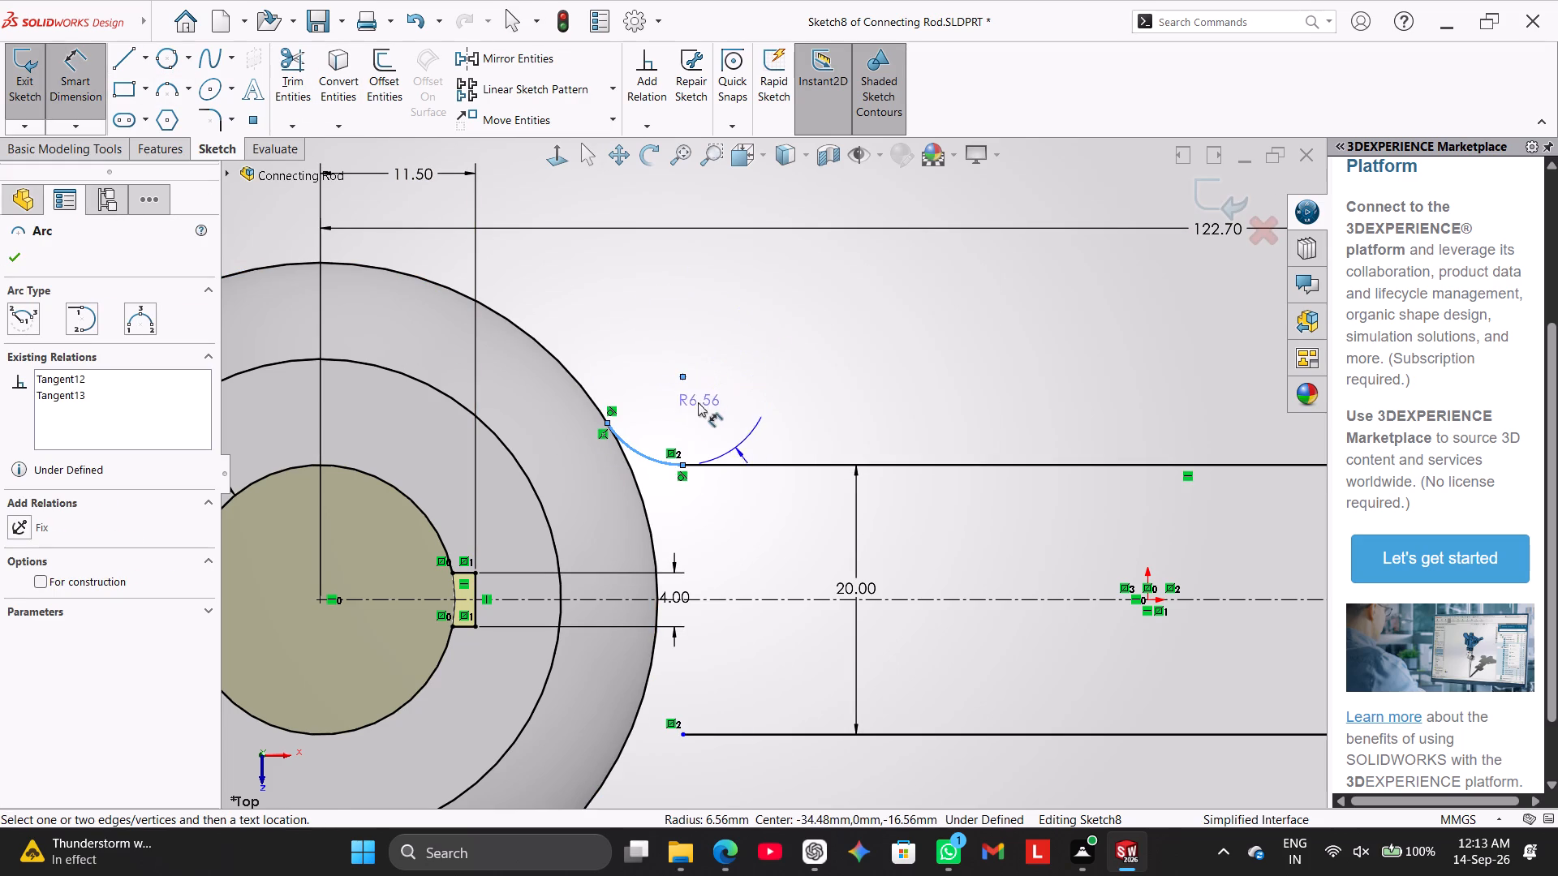
pyautogui.click(667, 397)
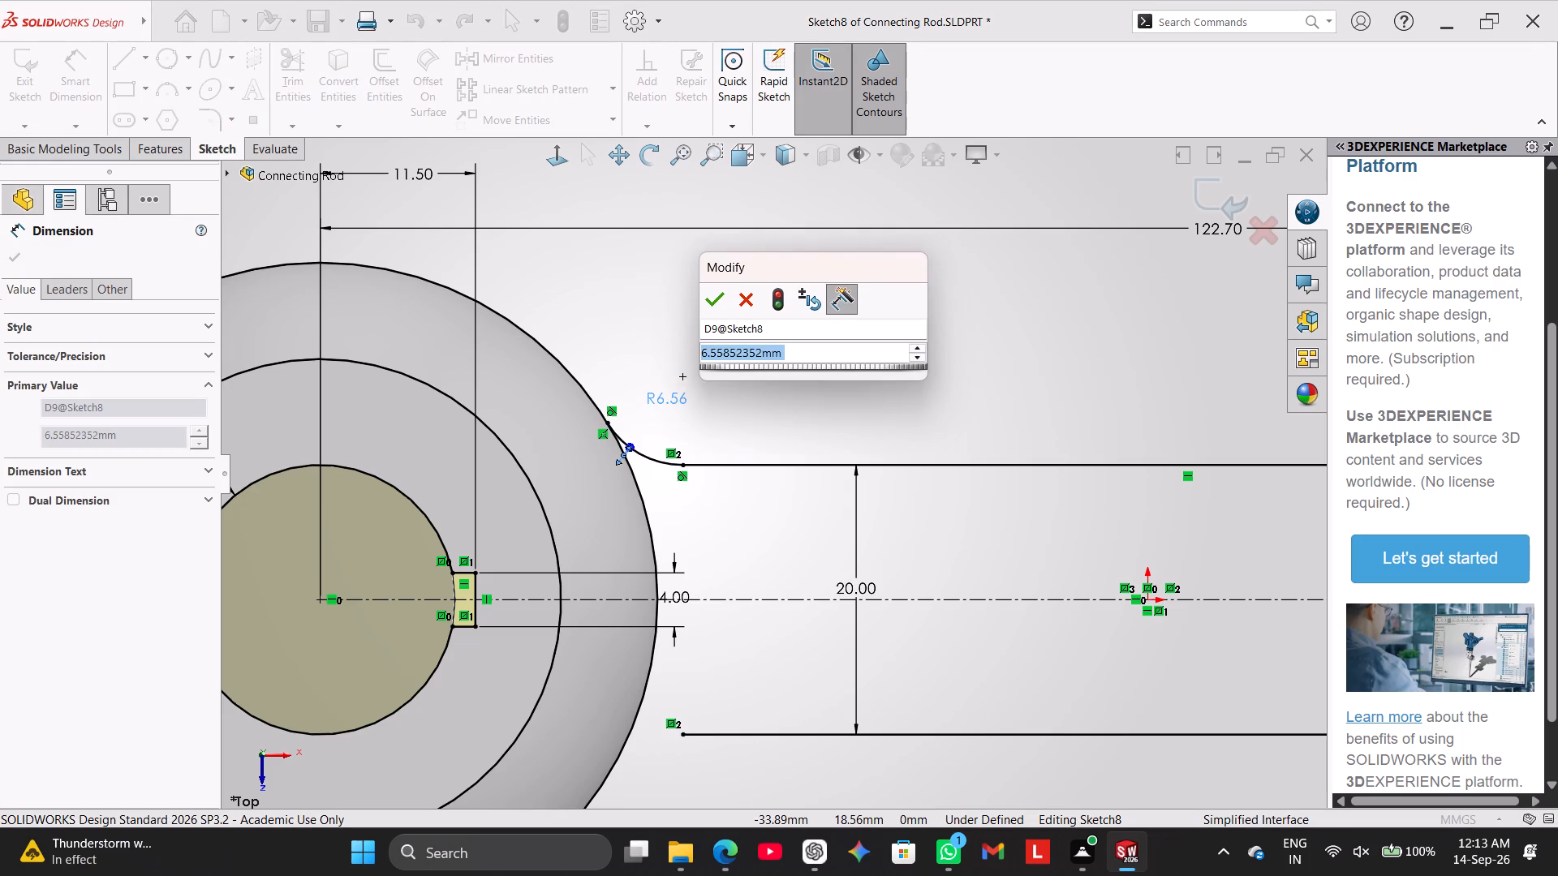
pyautogui.write('20')
pyautogui.press('Return')
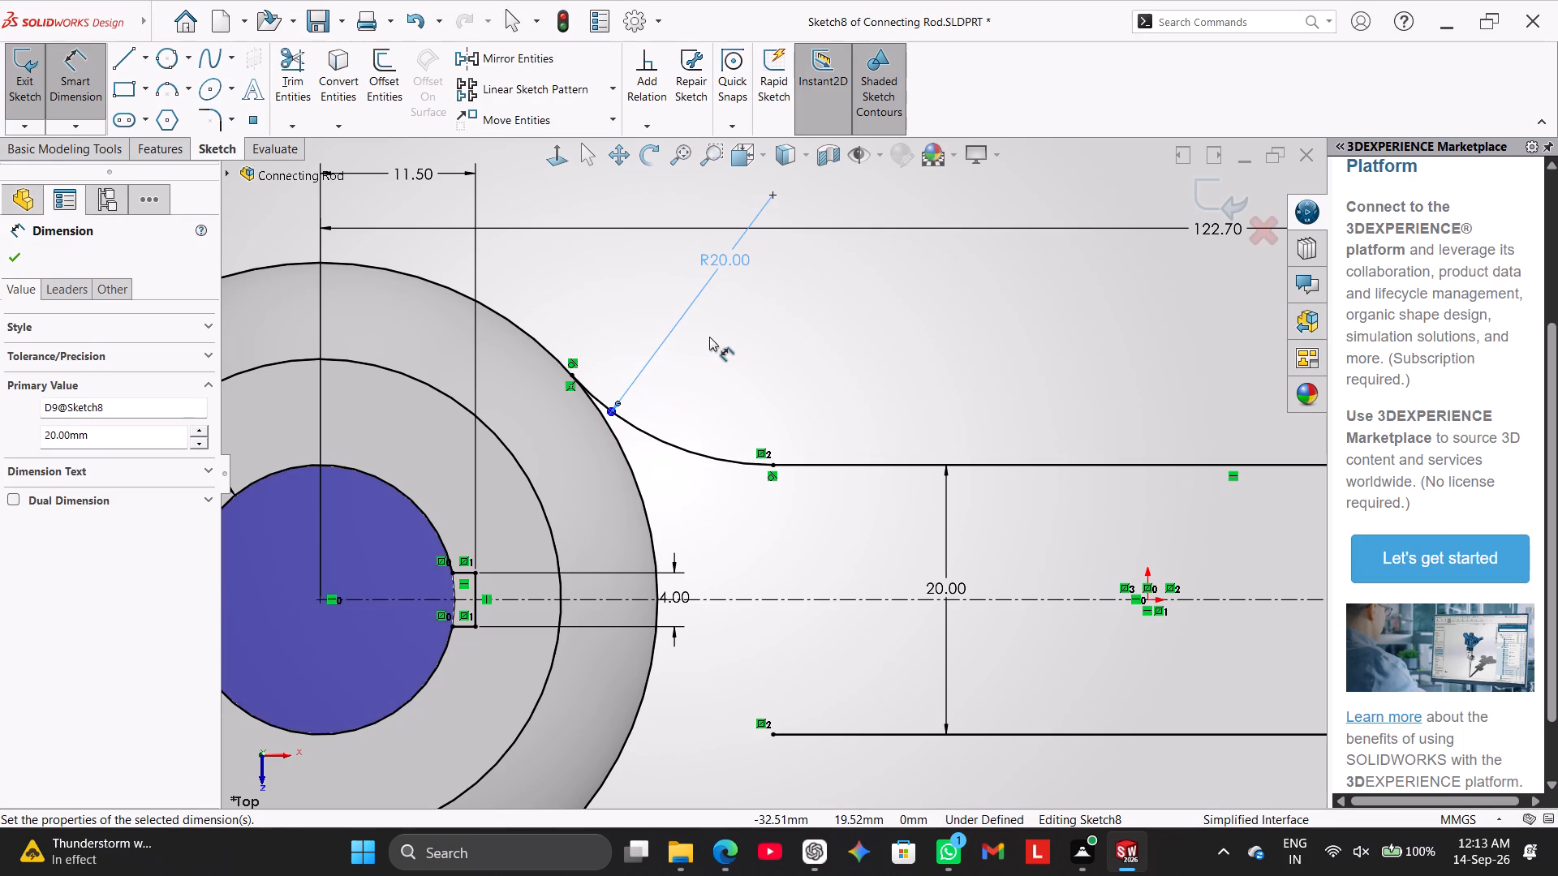
pyautogui.scroll(3, 718, 592)
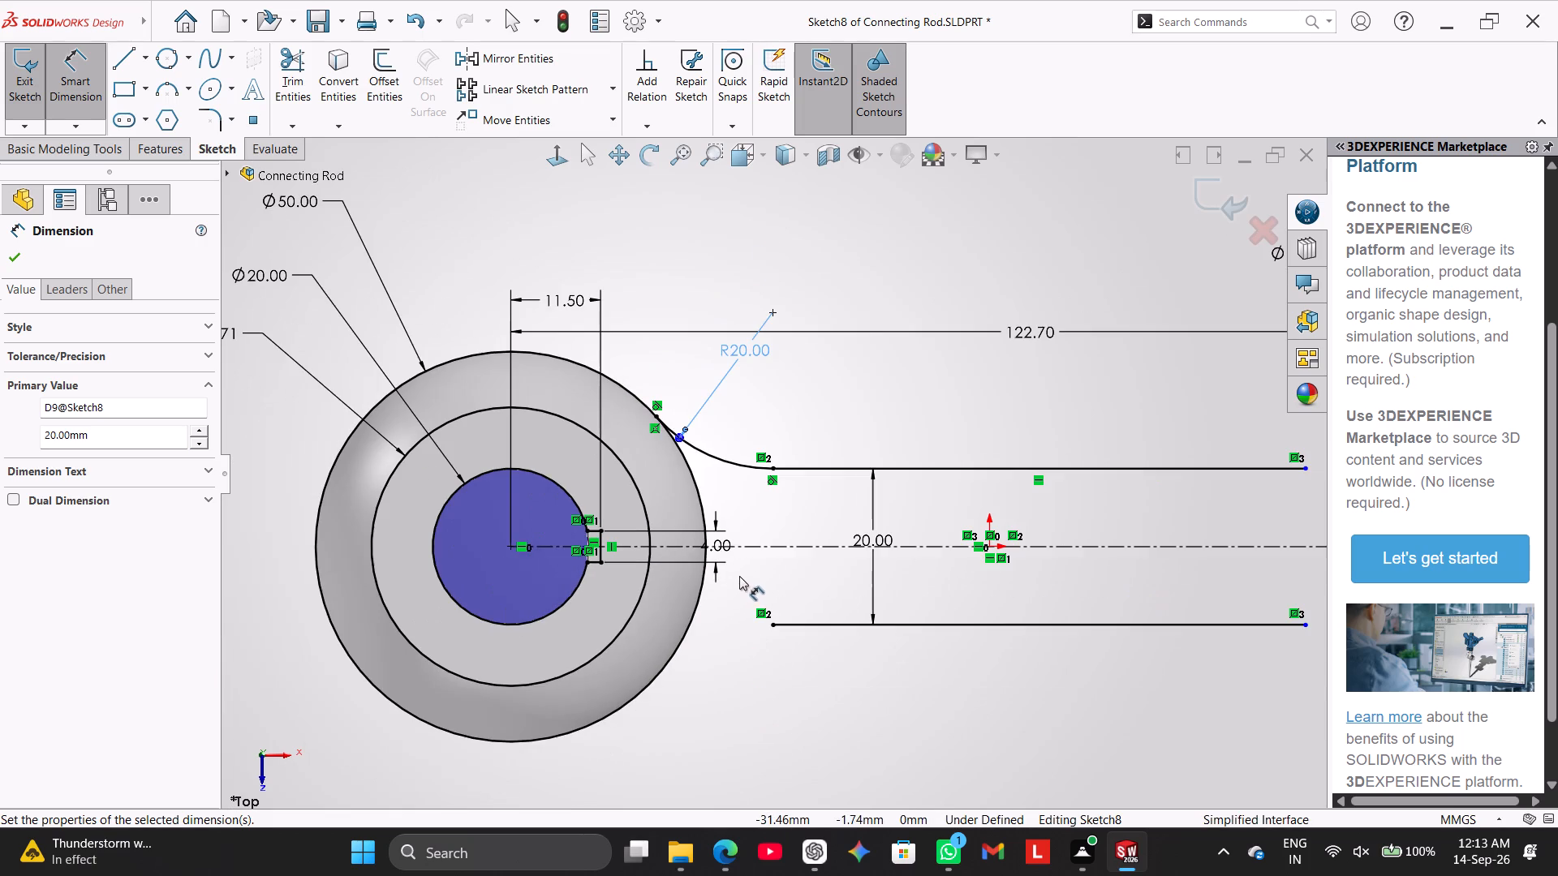
pyautogui.rightClick(803, 402)
pyautogui.click(858, 451)
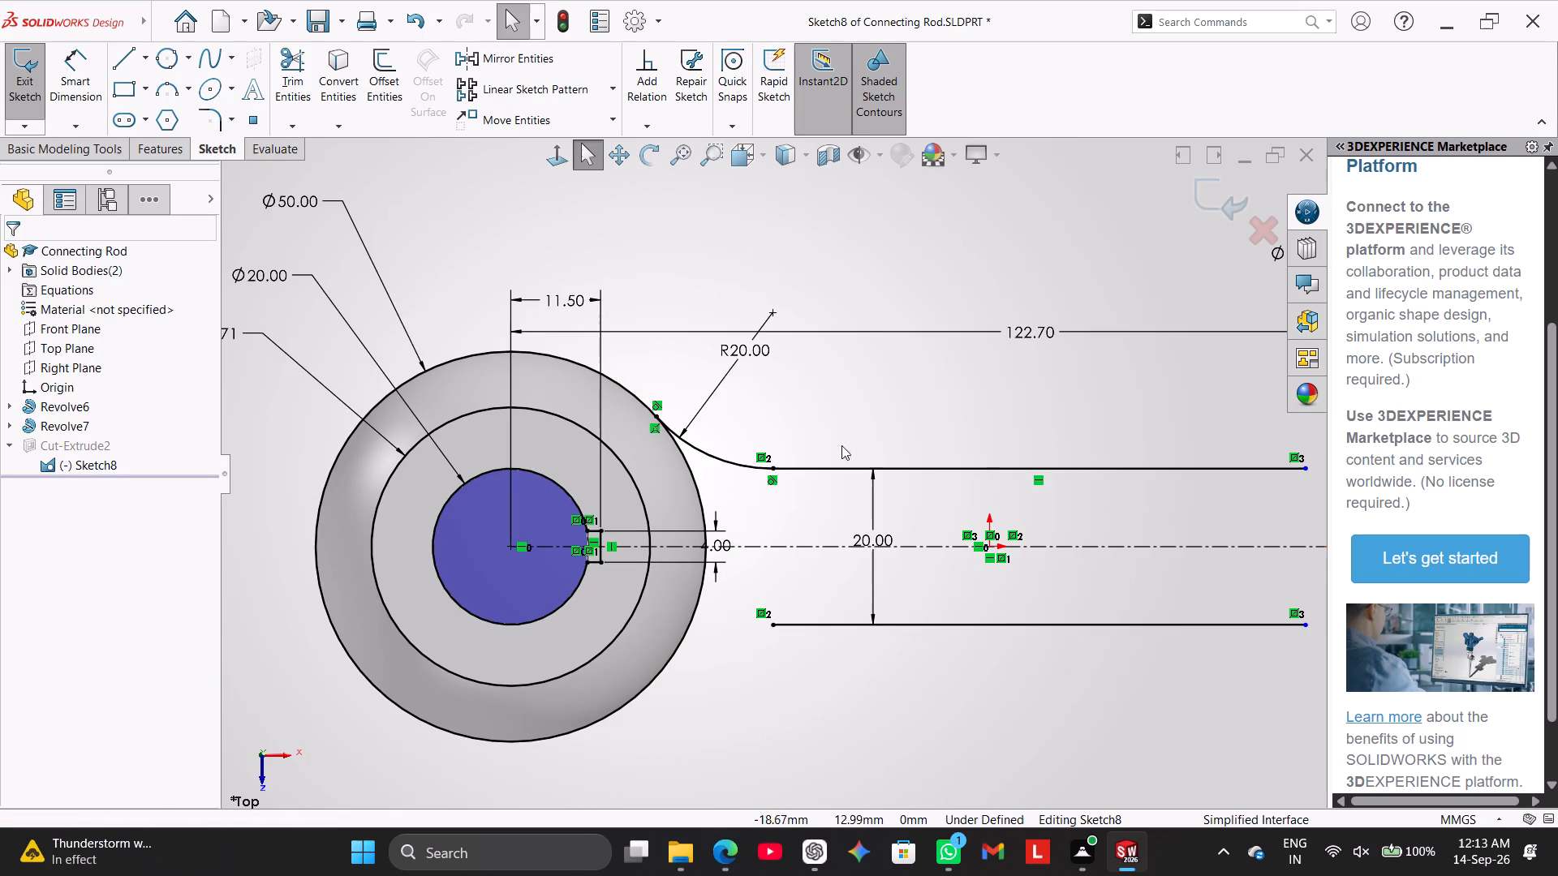
# Mirror the 20 mm joining arc about the horizontal centerline, as a copy, to join the lower shank line to the big end.
pyautogui.click(505, 58)
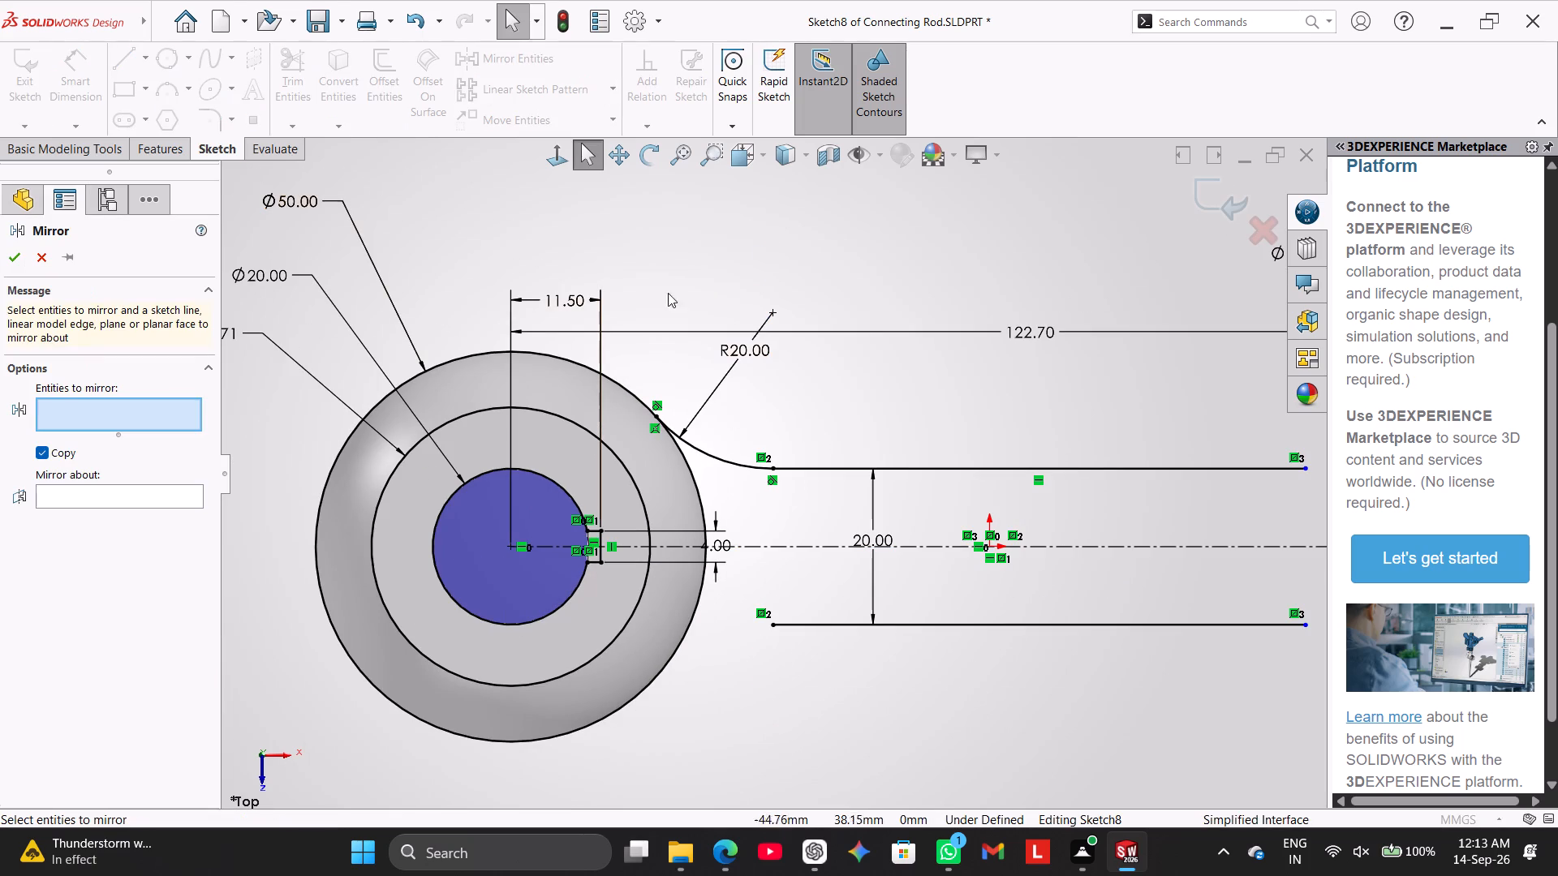
pyautogui.click(728, 464)
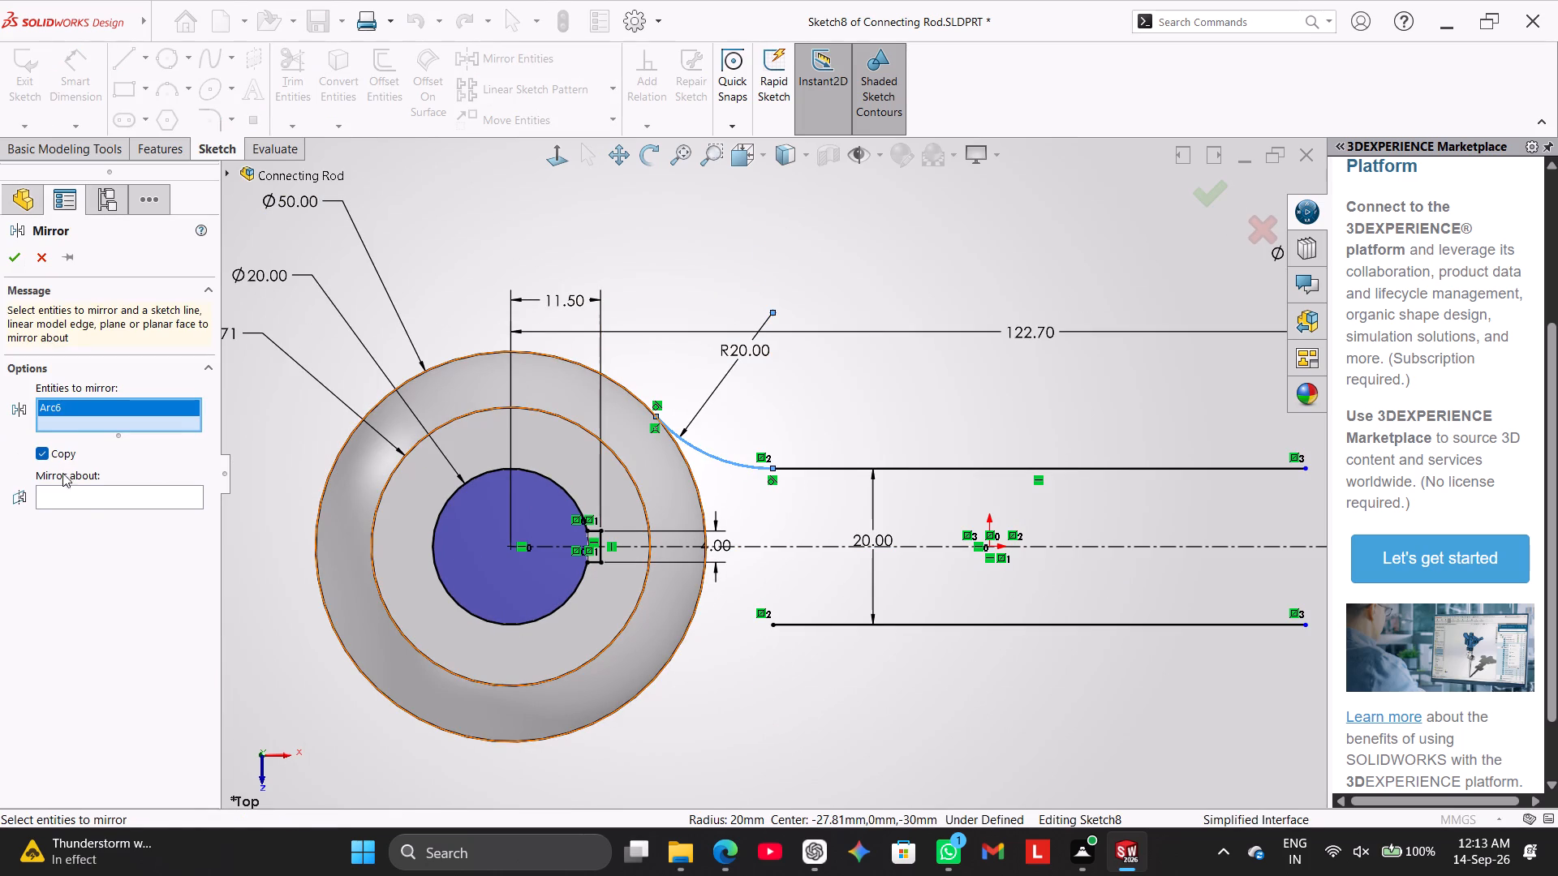
pyautogui.click(77, 492)
pyautogui.click(759, 547)
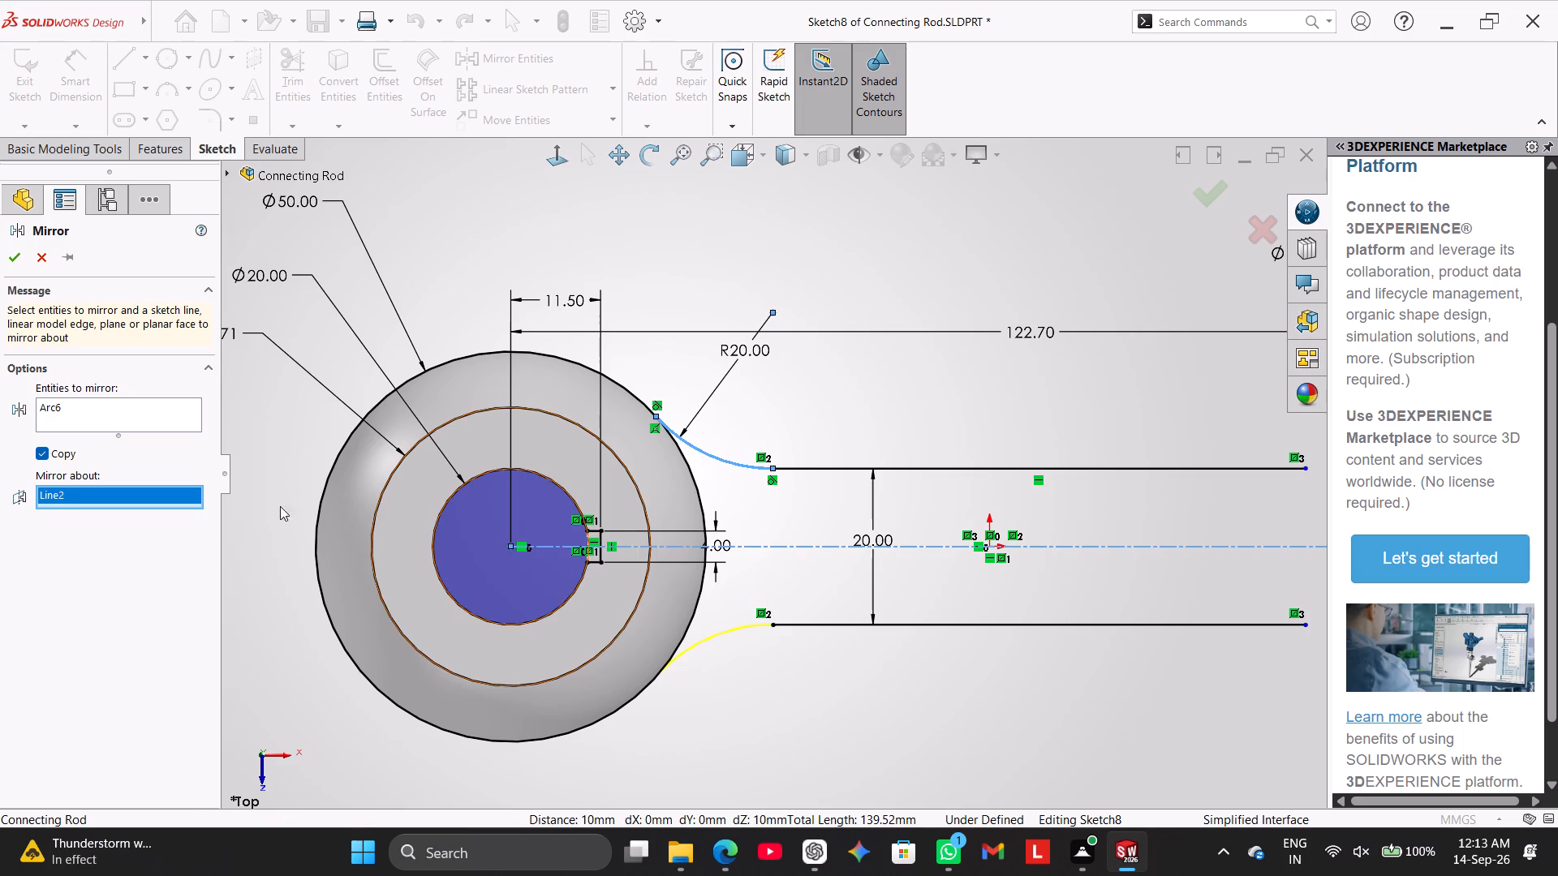
pyautogui.click(24, 256)
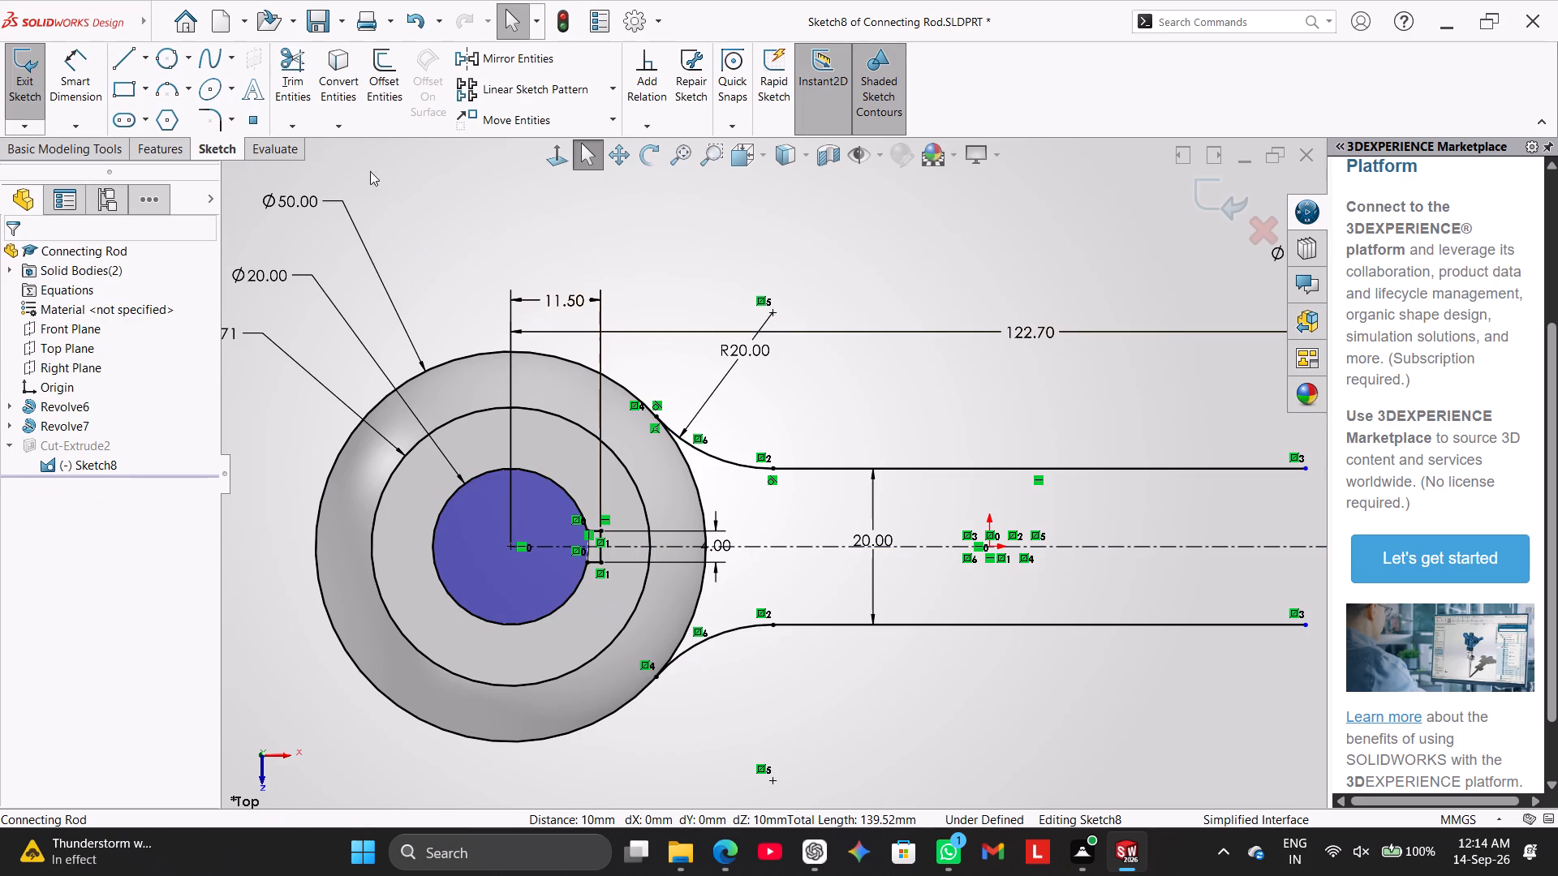
# Trim away the 50 mm outer circle's portion between the upper and lower joining arcs, where the shank meets the big end.
pyautogui.click(295, 73)
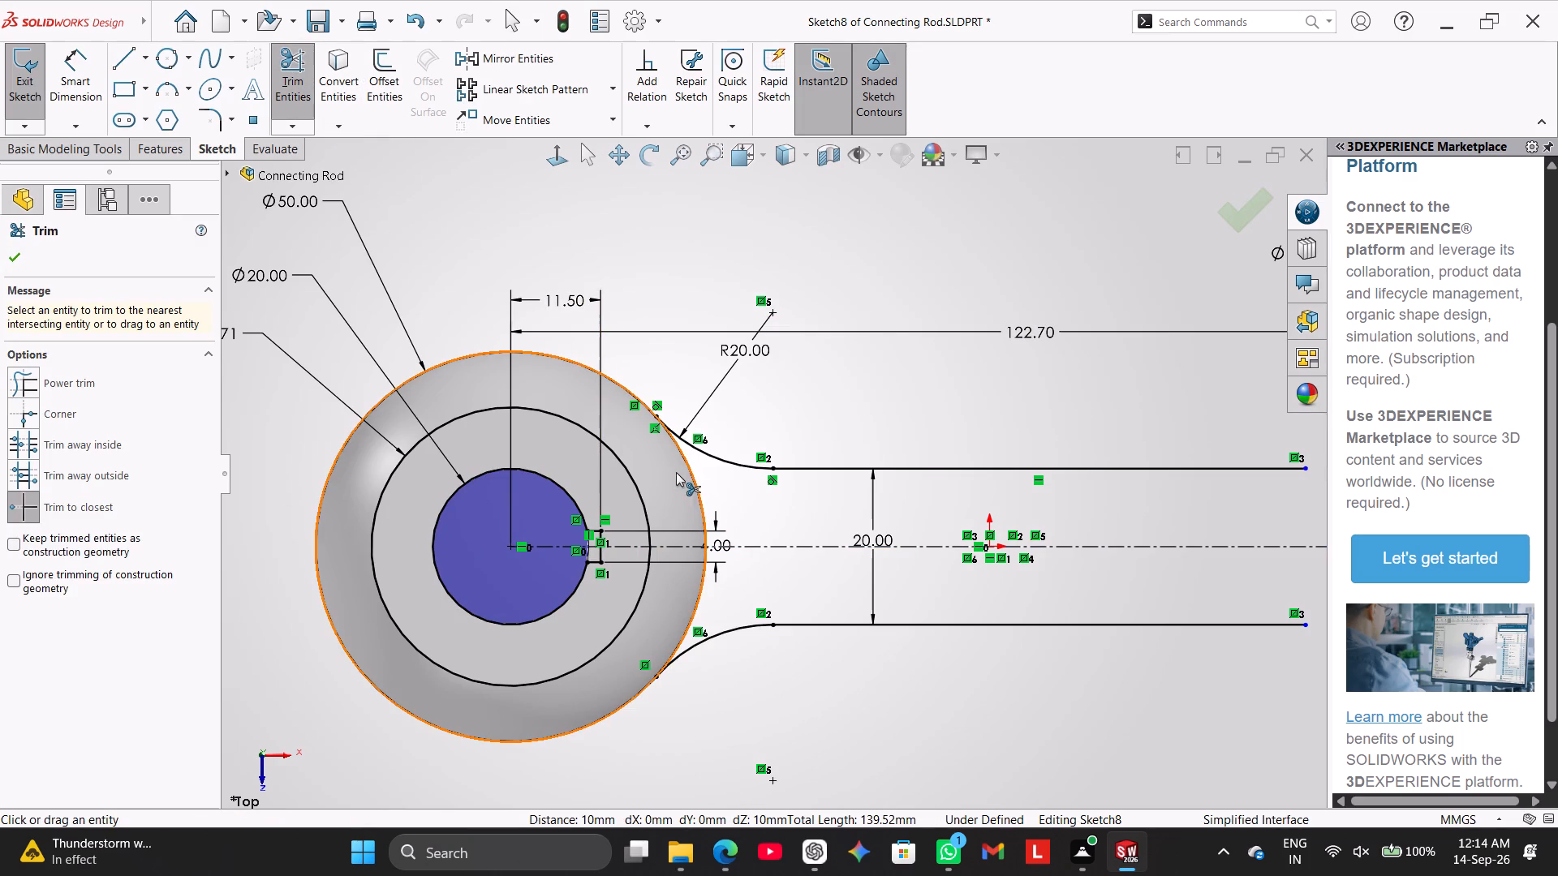
pyautogui.click(692, 479)
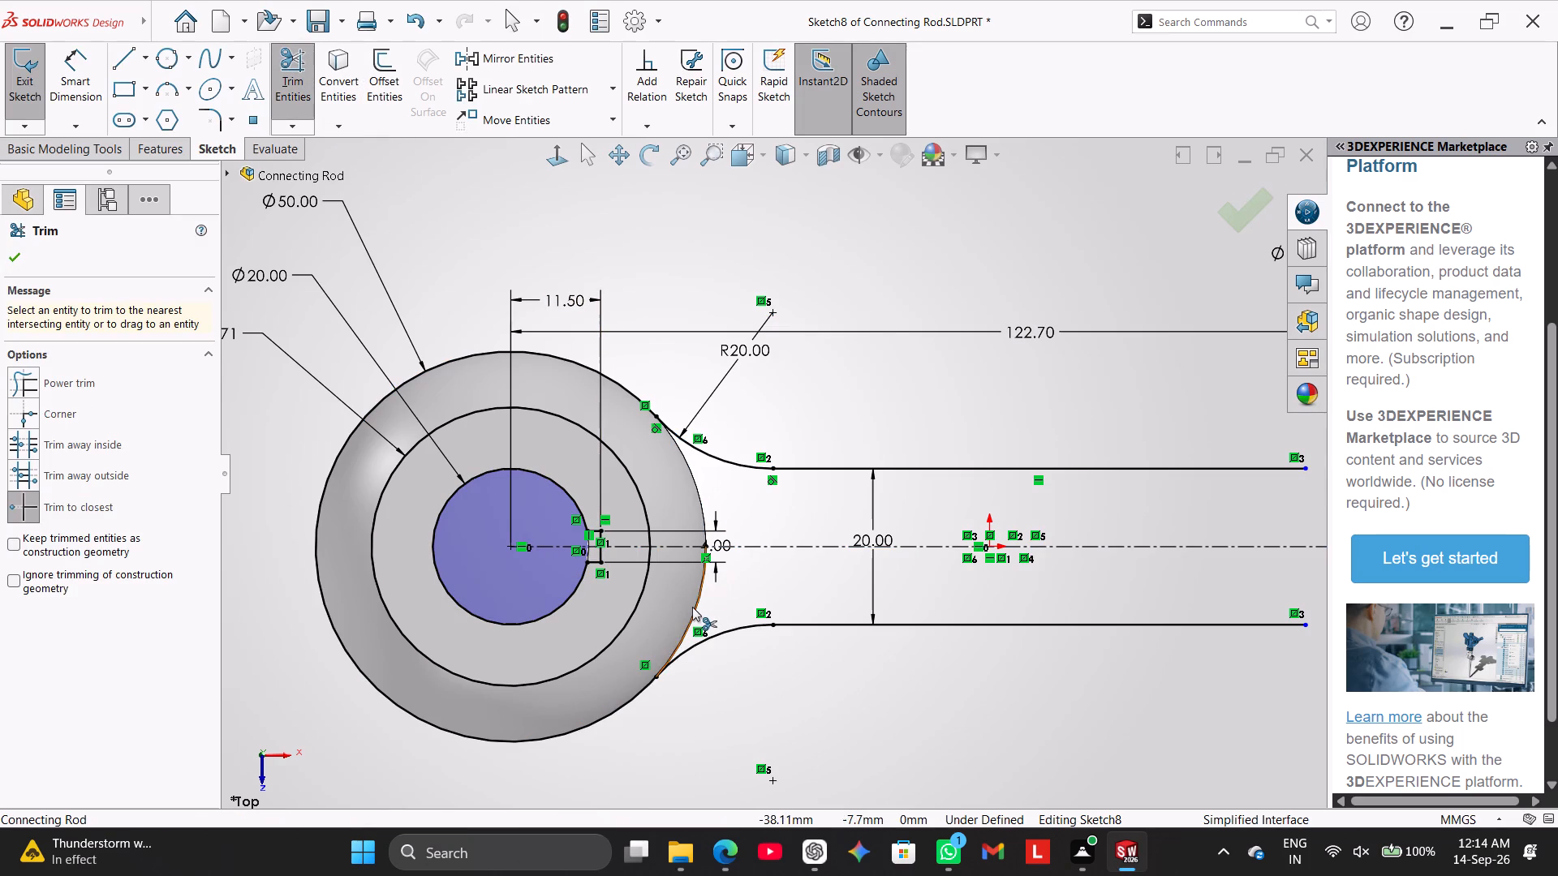
pyautogui.click(692, 607)
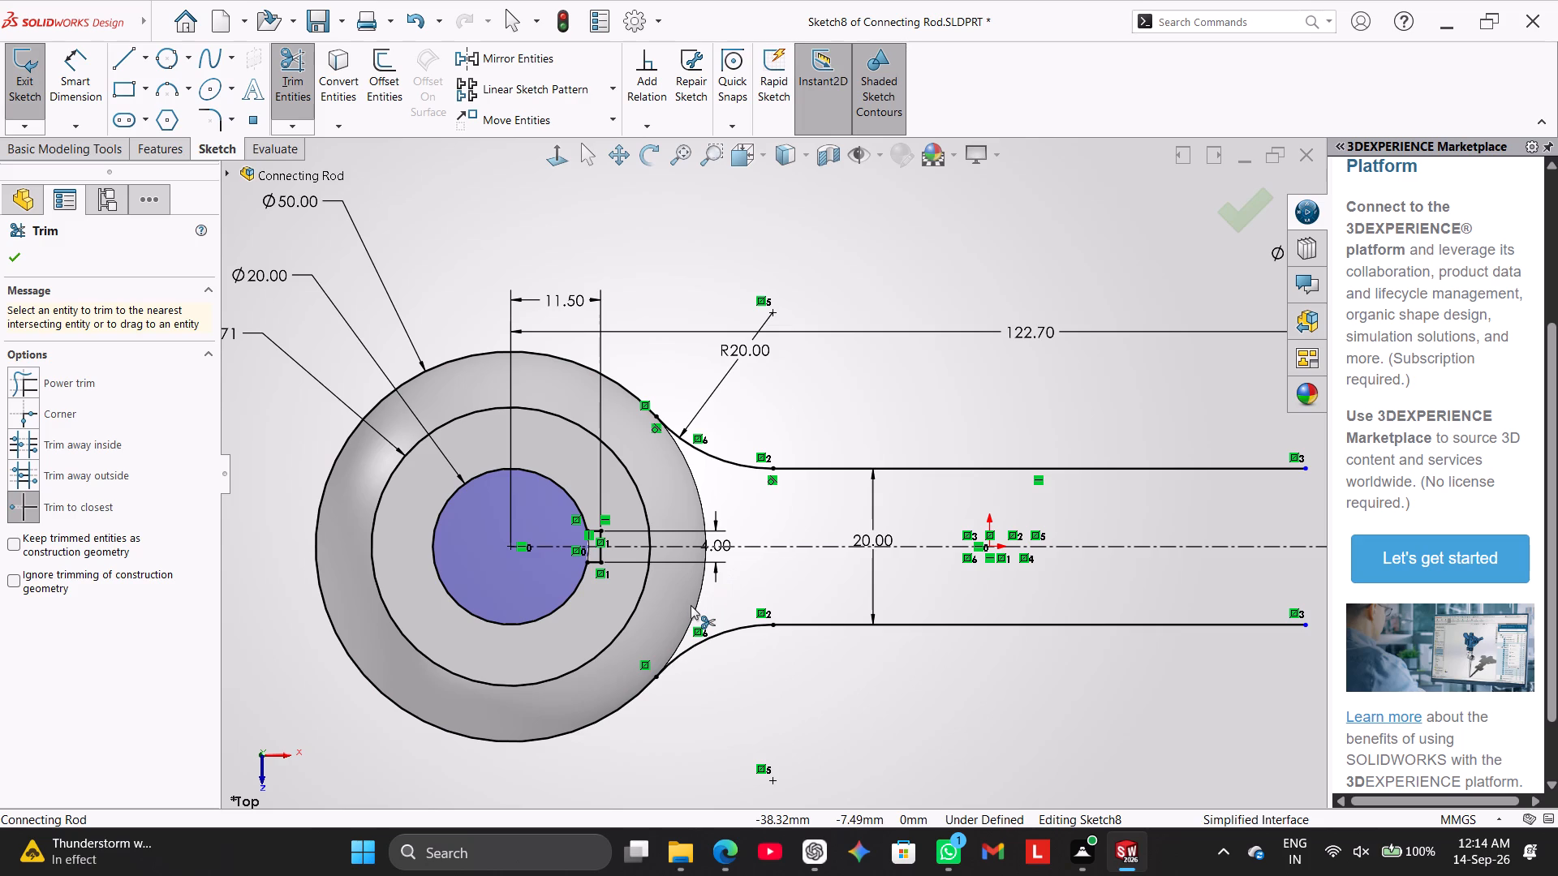
pyautogui.rightClick(723, 687)
pyautogui.click(774, 696)
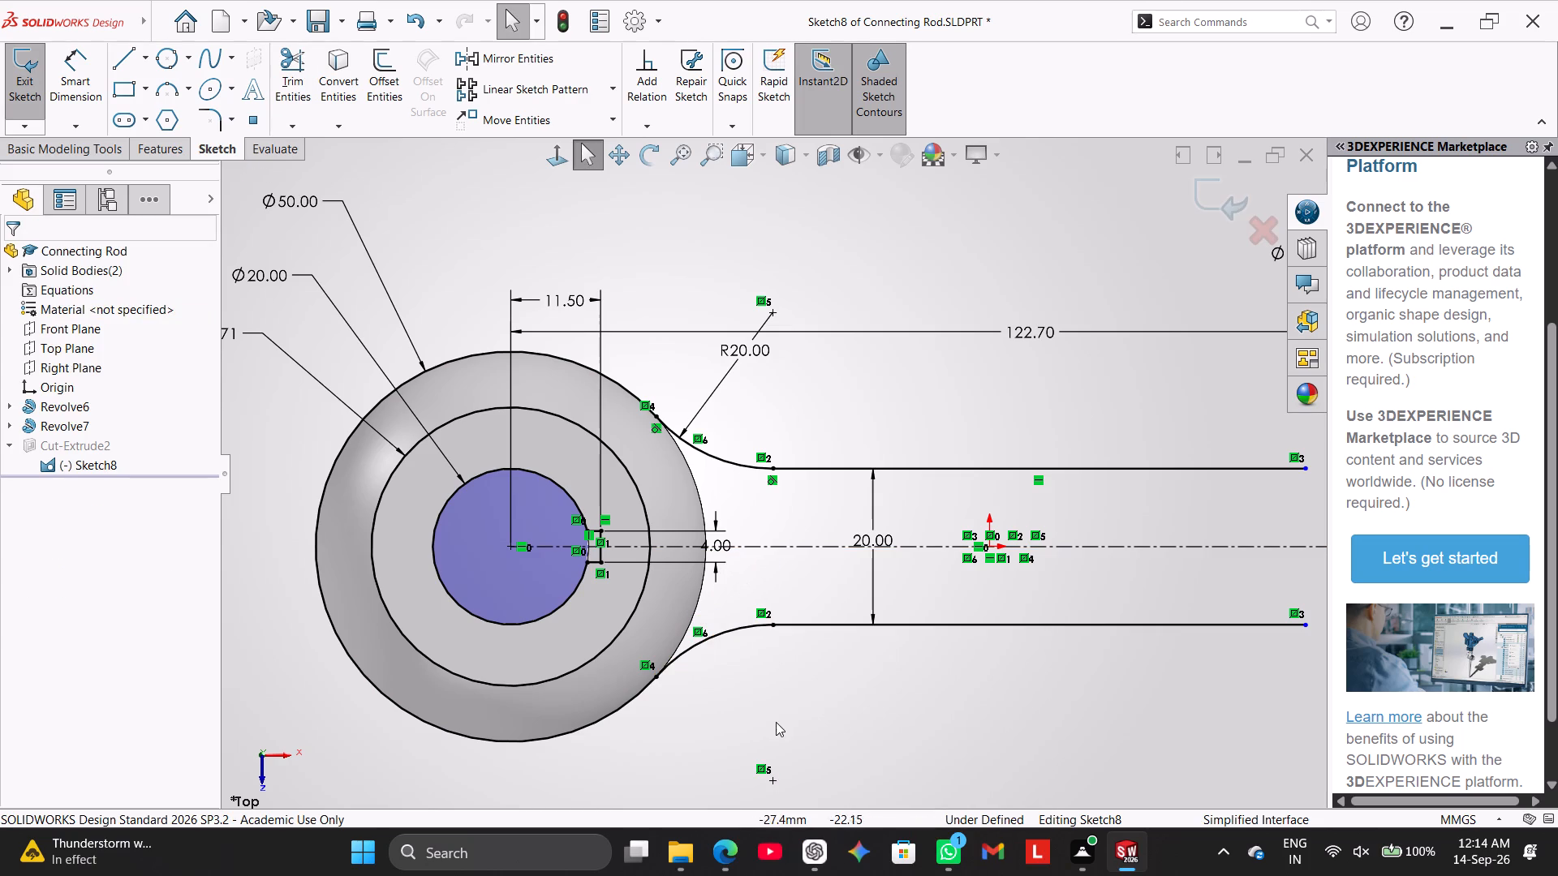
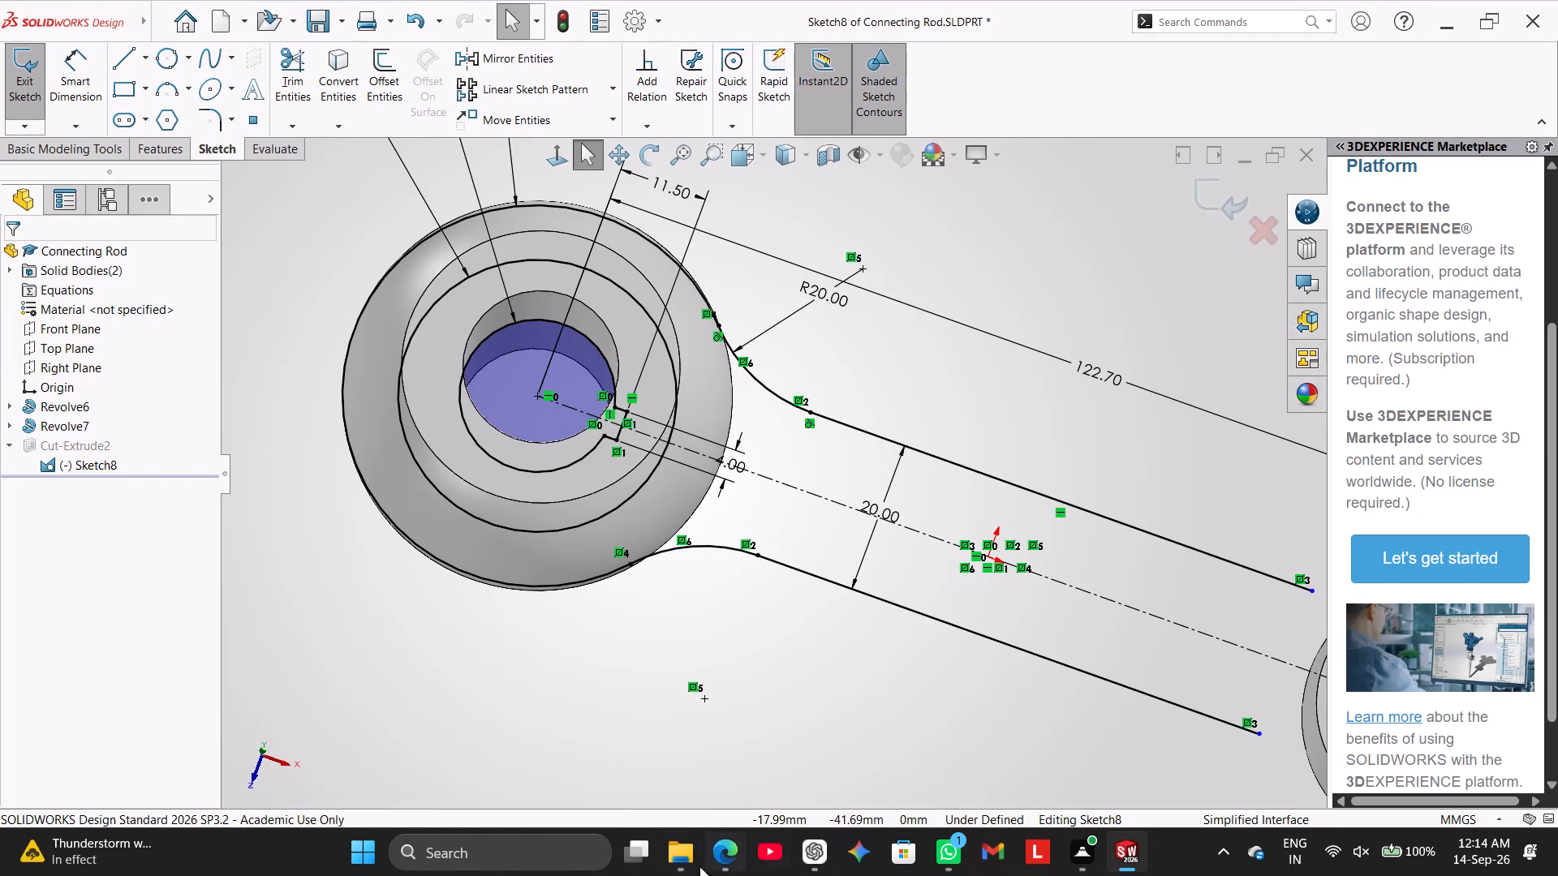
# Examine the sketch and the revolved big end from several angles, ending with a view normal to the sketch.
pyautogui.moveTo(533, 717); pyautogui.dragTo(556, 458, button='middle')
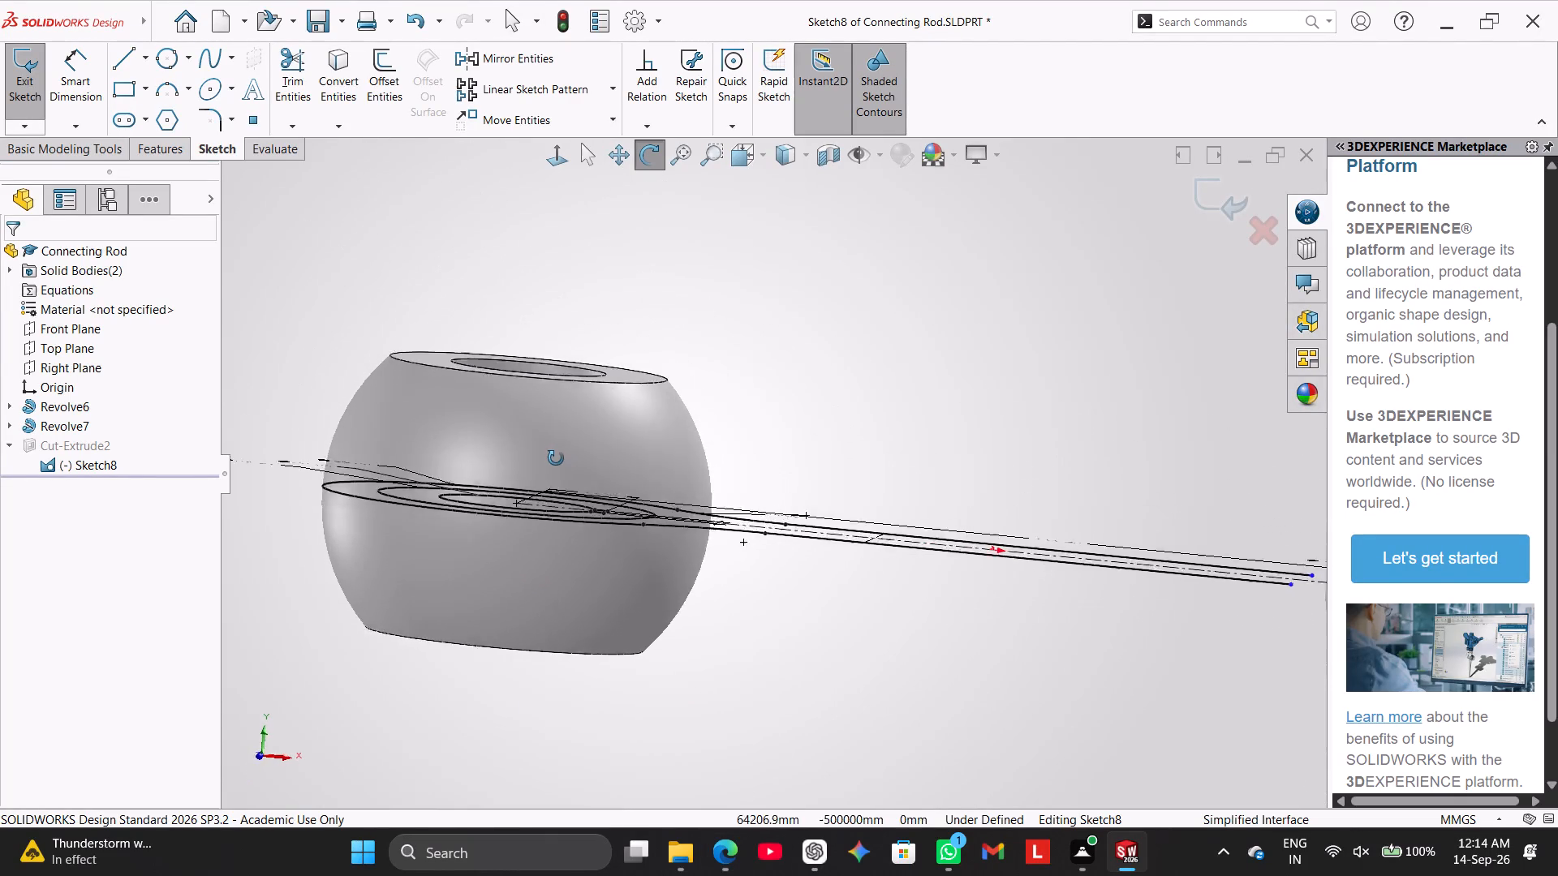
pyautogui.moveTo(556, 458); pyautogui.dragTo(536, 626, button='middle')
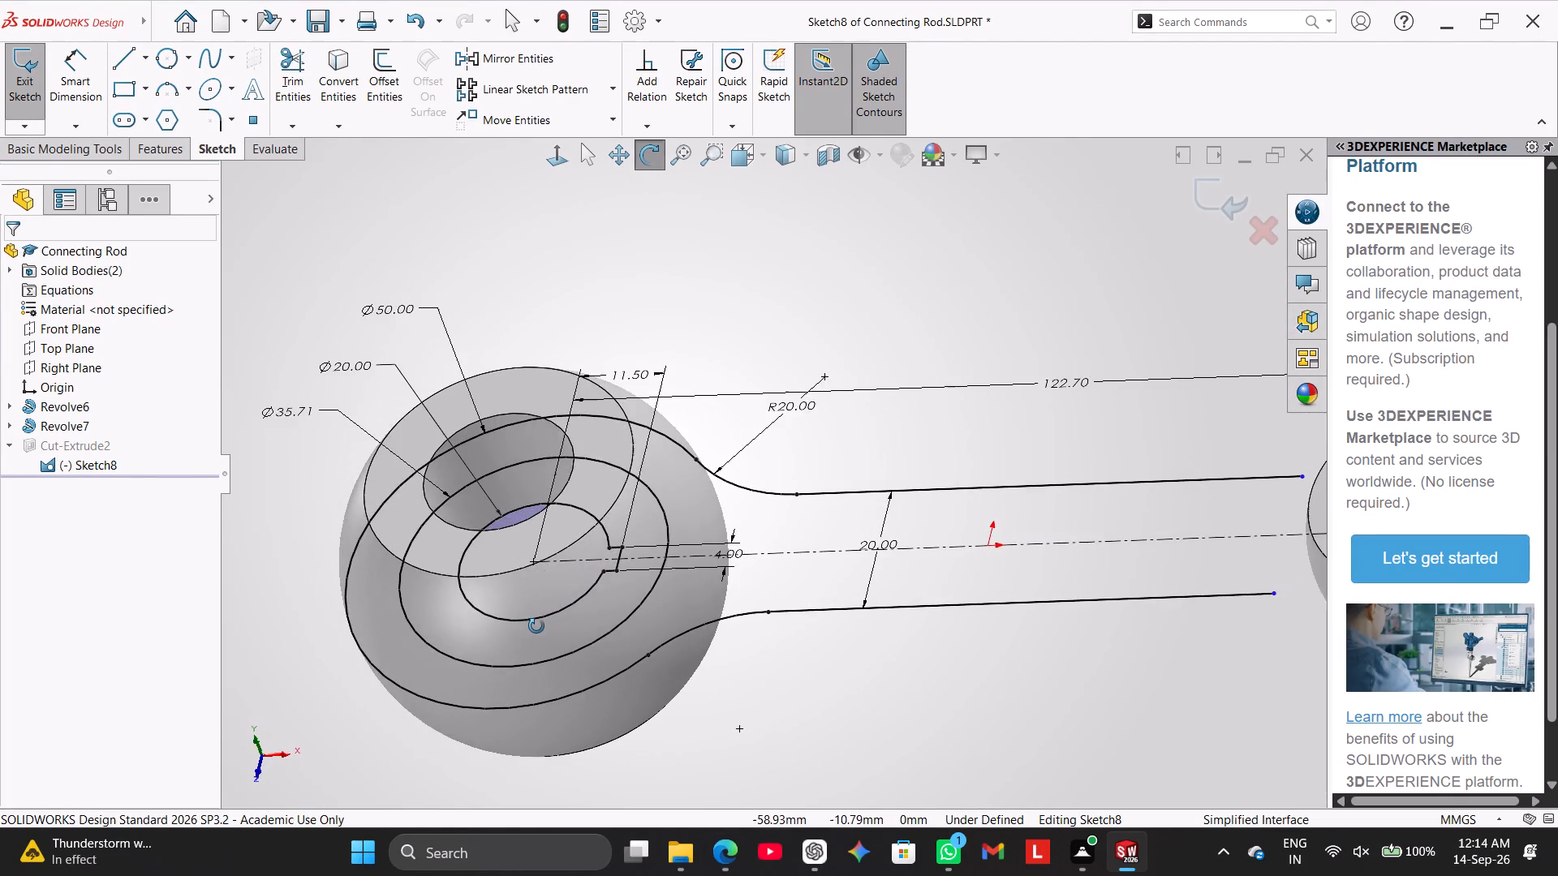
pyautogui.moveTo(536, 626); pyautogui.dragTo(577, 706, button='middle')
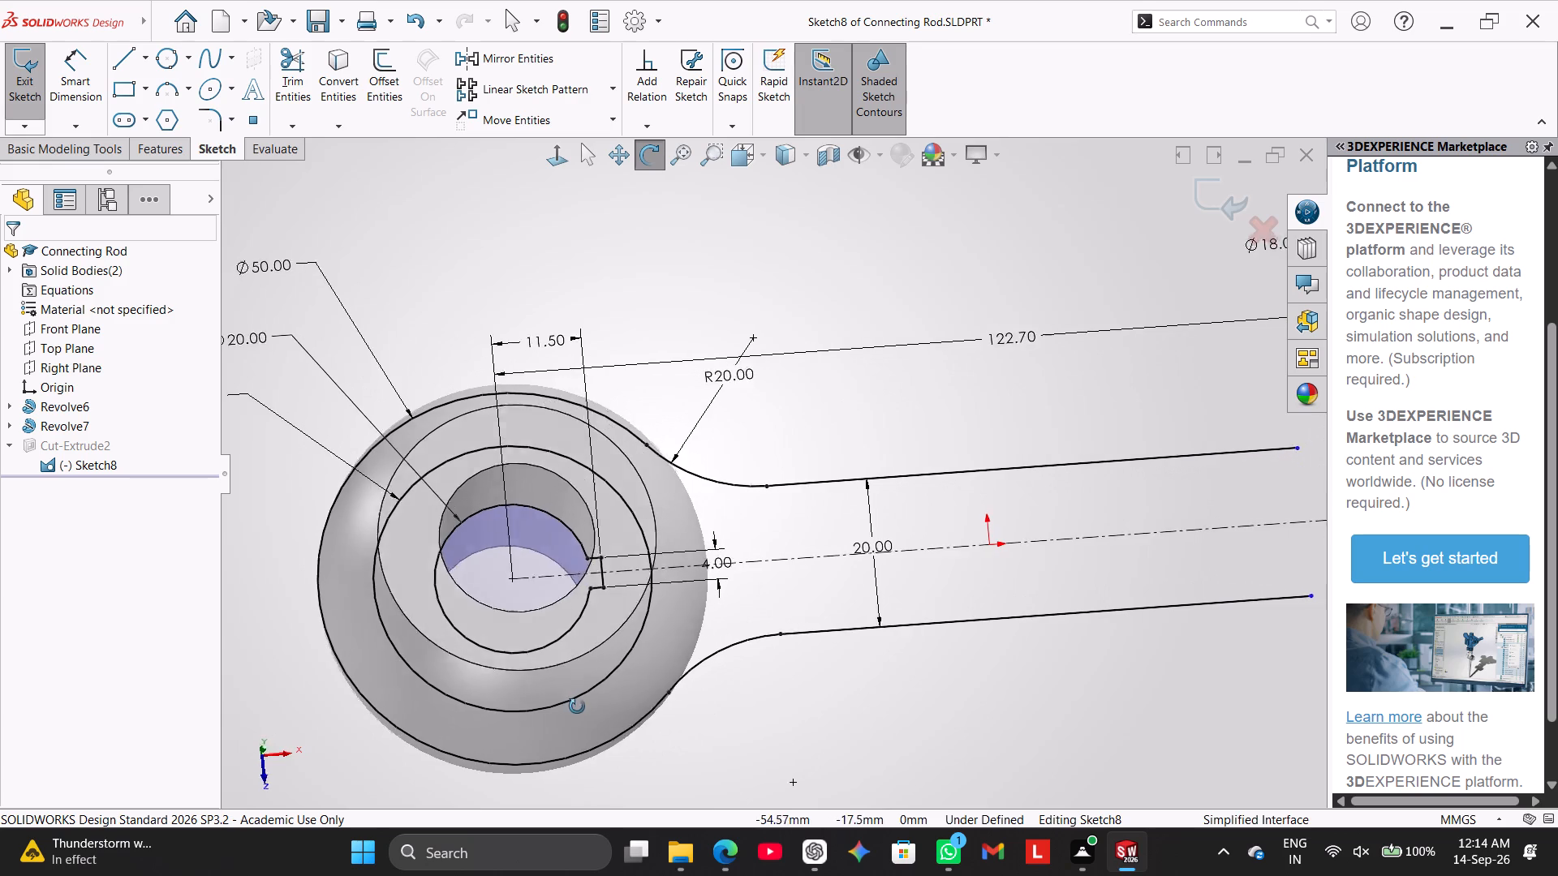
pyautogui.moveTo(577, 706); pyautogui.dragTo(579, 692, button='middle')
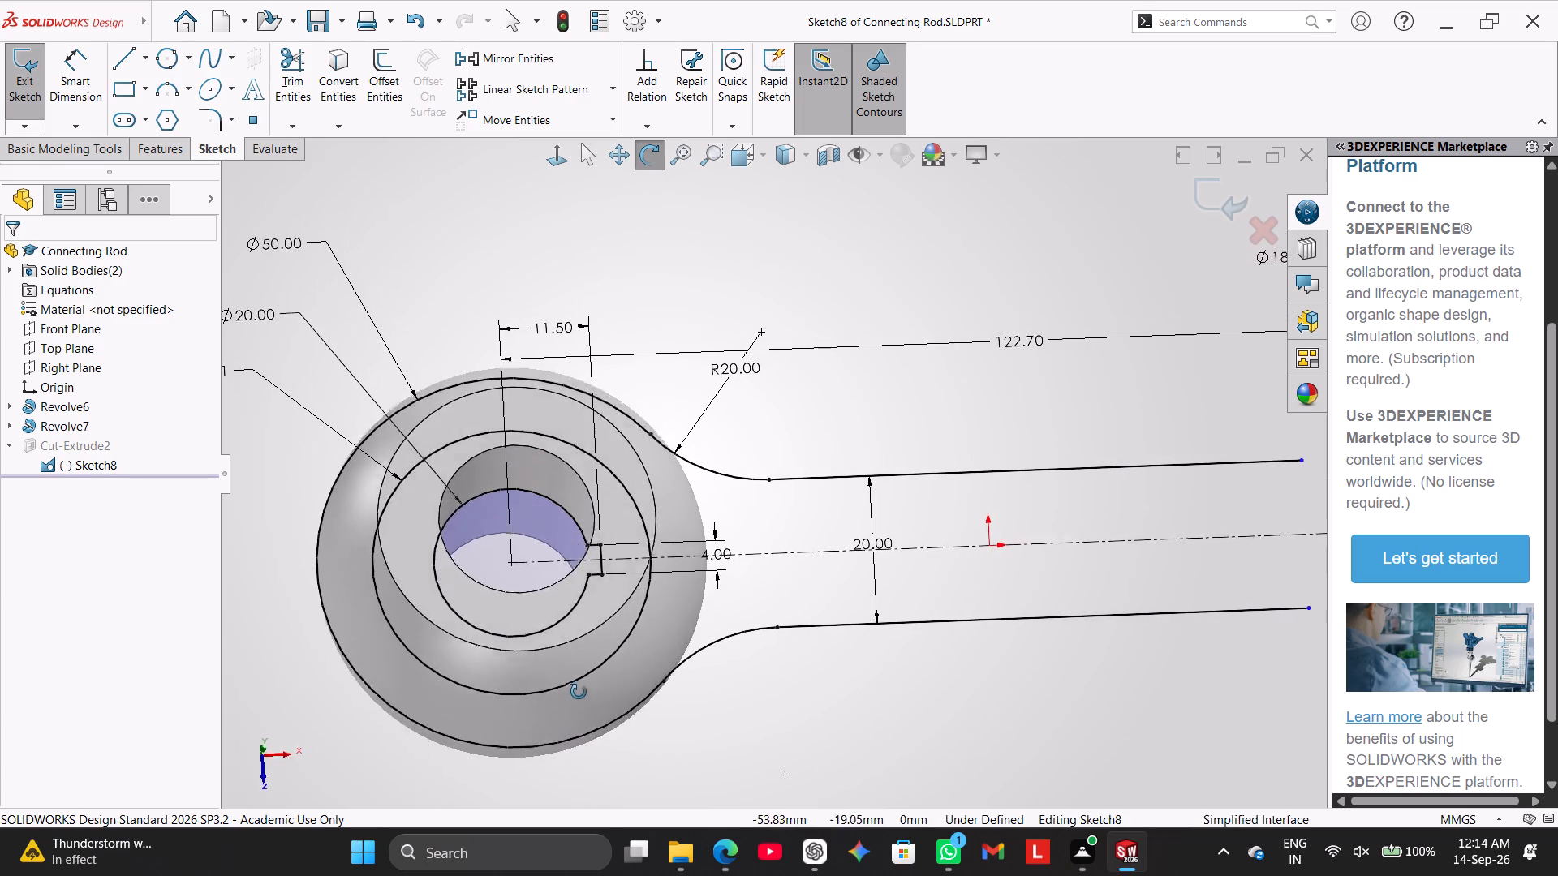
pyautogui.moveTo(579, 692); pyautogui.dragTo(566, 453, button='middle')
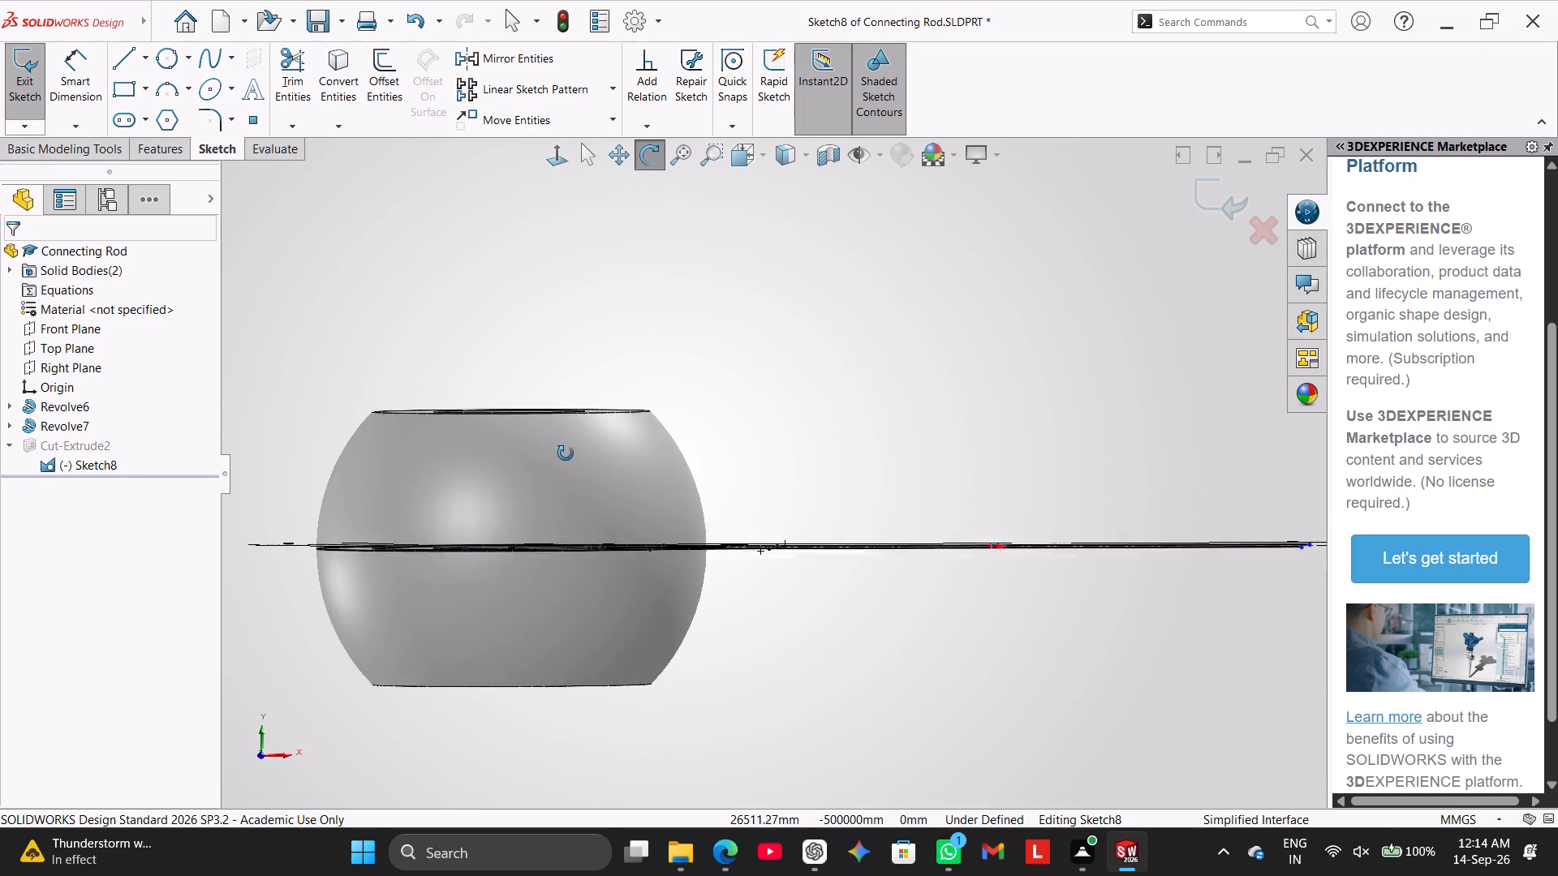
pyautogui.moveTo(566, 453); pyautogui.dragTo(566, 470, button='middle')
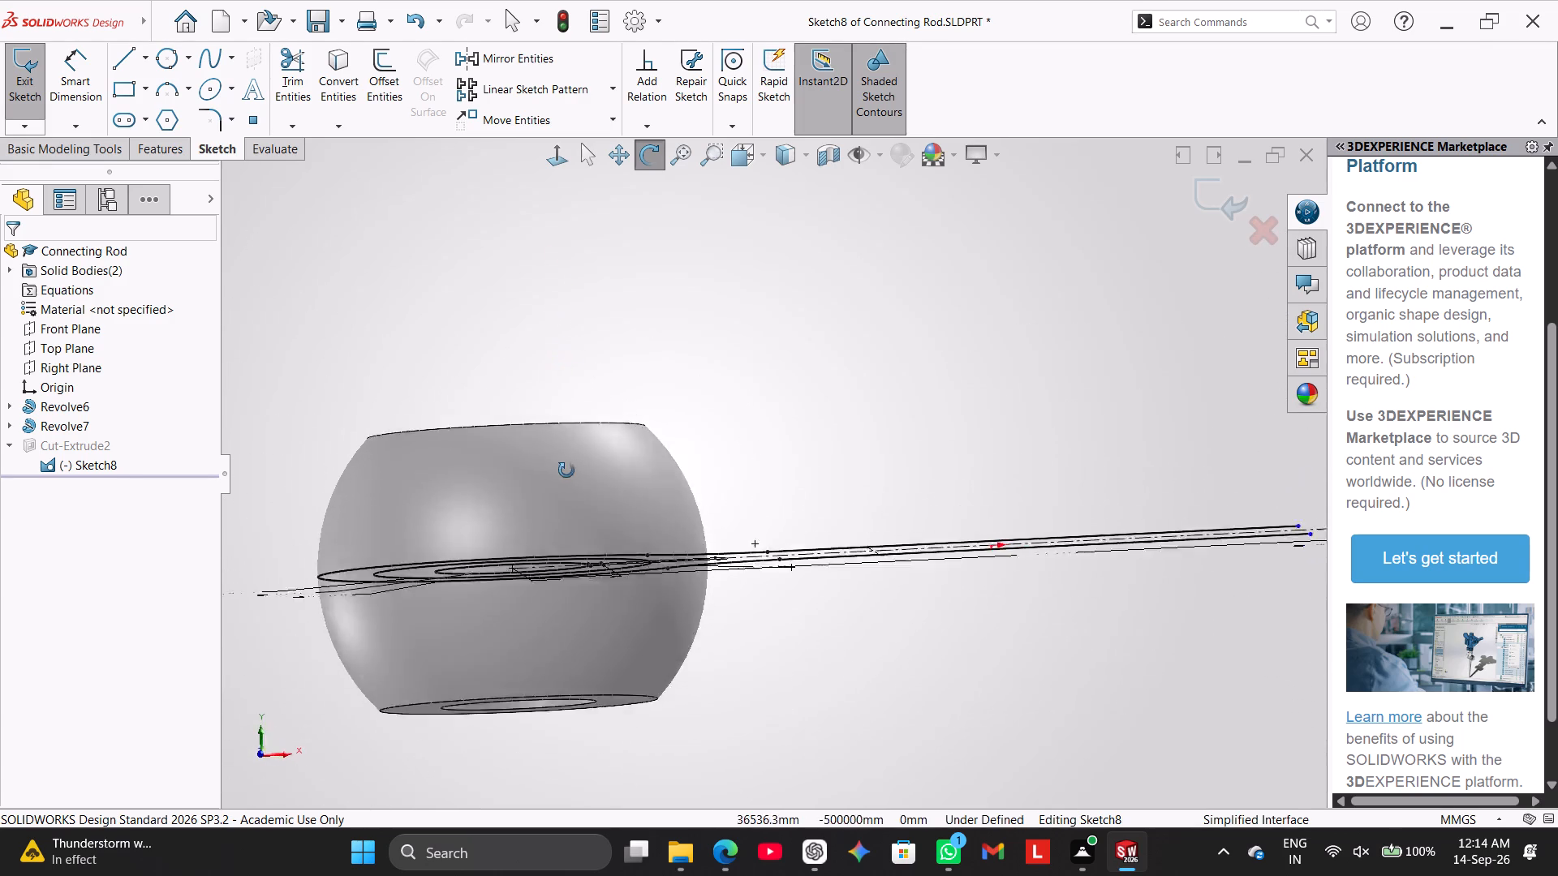
pyautogui.moveTo(566, 470); pyautogui.dragTo(547, 773, button='middle')
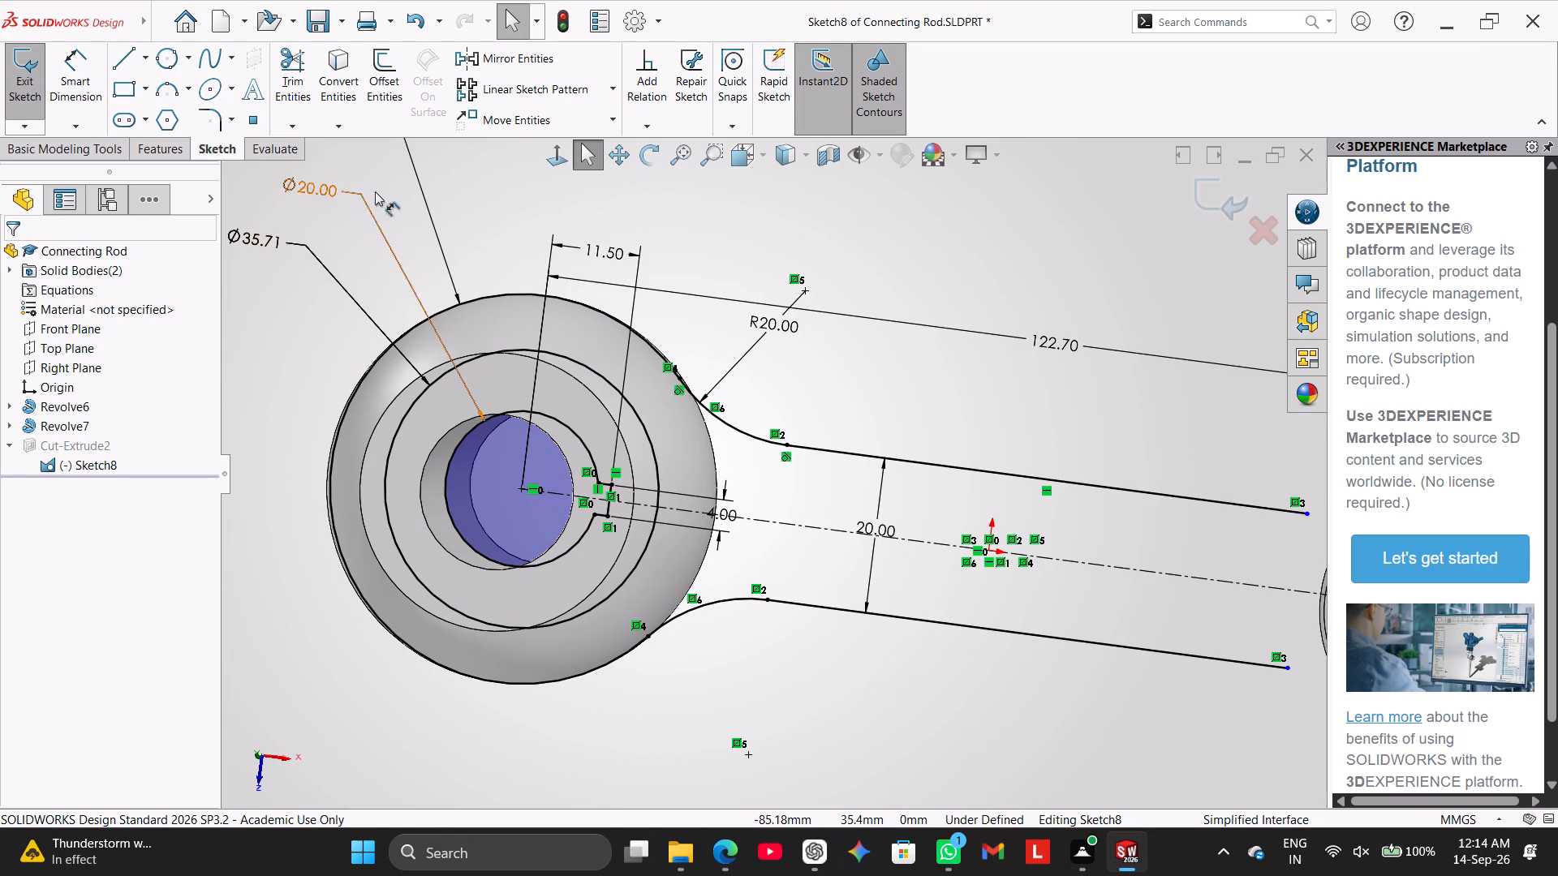
pyautogui.click(552, 155)
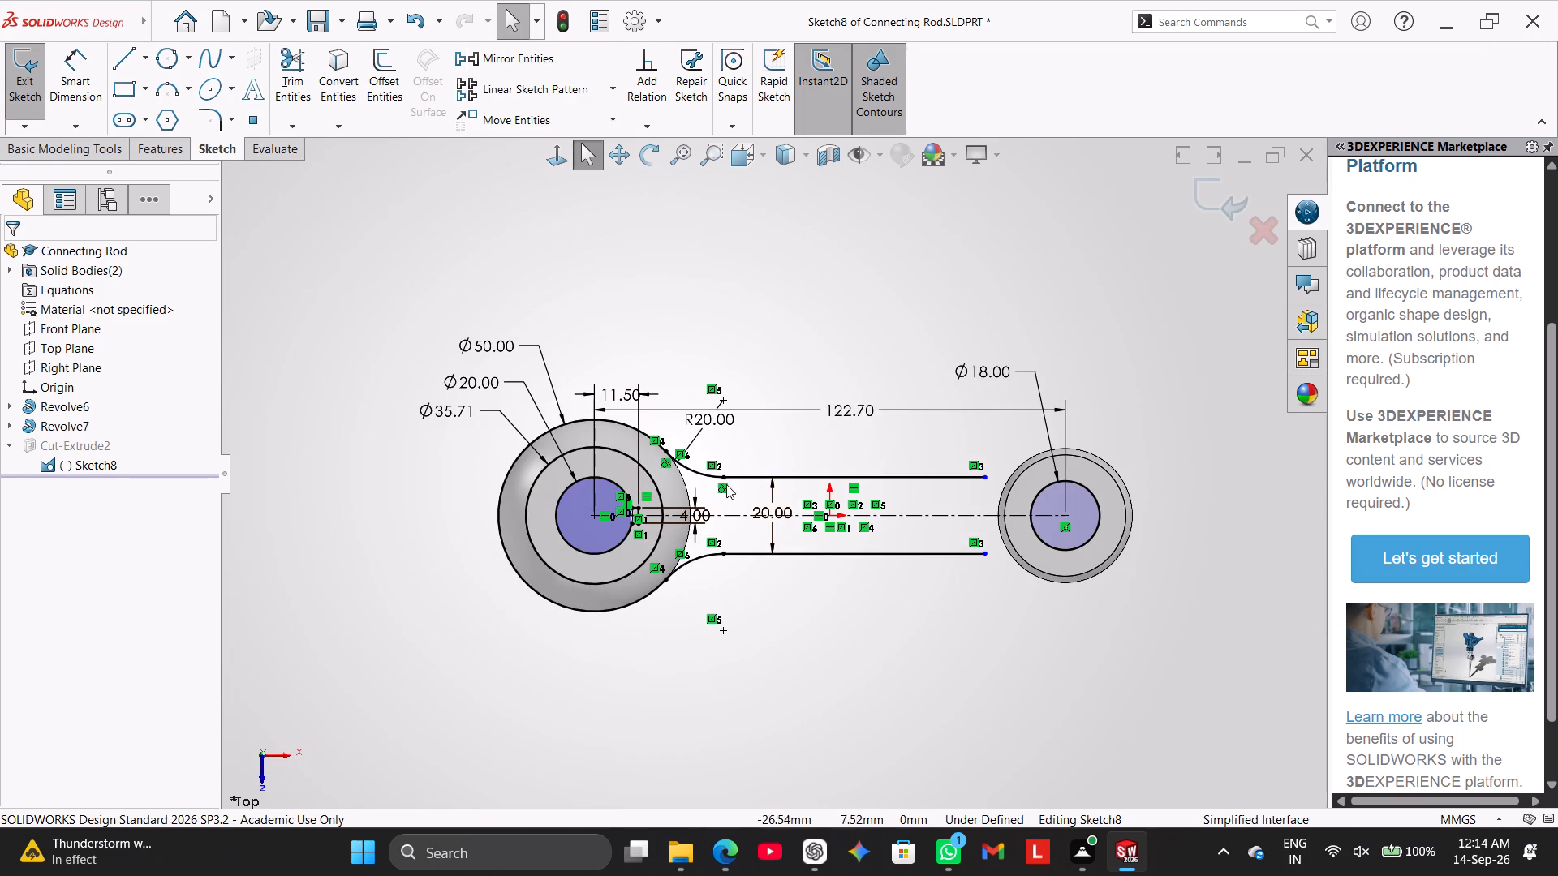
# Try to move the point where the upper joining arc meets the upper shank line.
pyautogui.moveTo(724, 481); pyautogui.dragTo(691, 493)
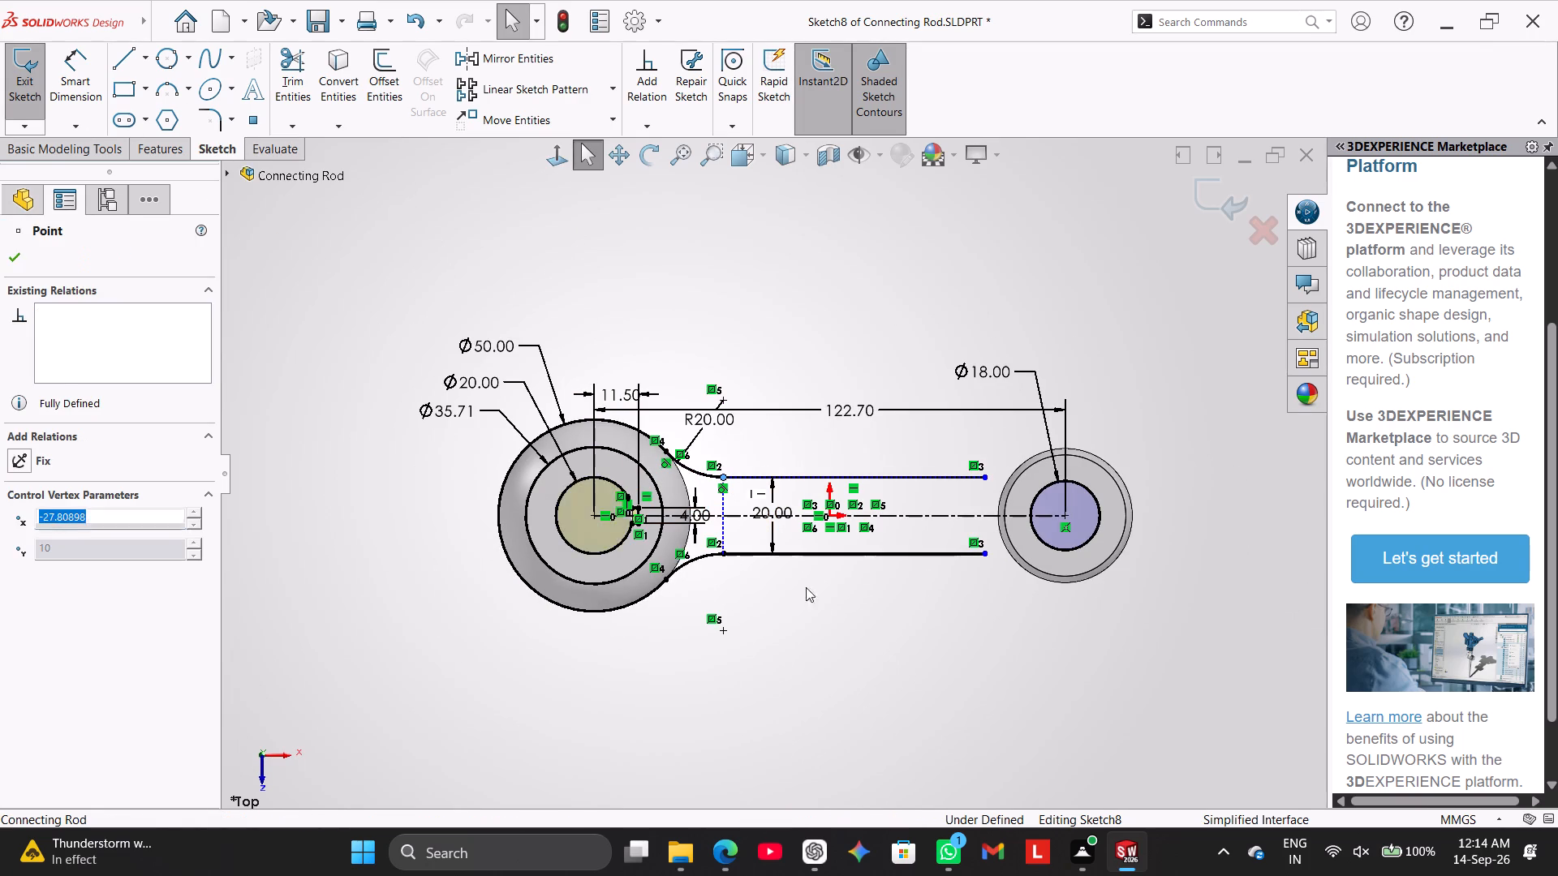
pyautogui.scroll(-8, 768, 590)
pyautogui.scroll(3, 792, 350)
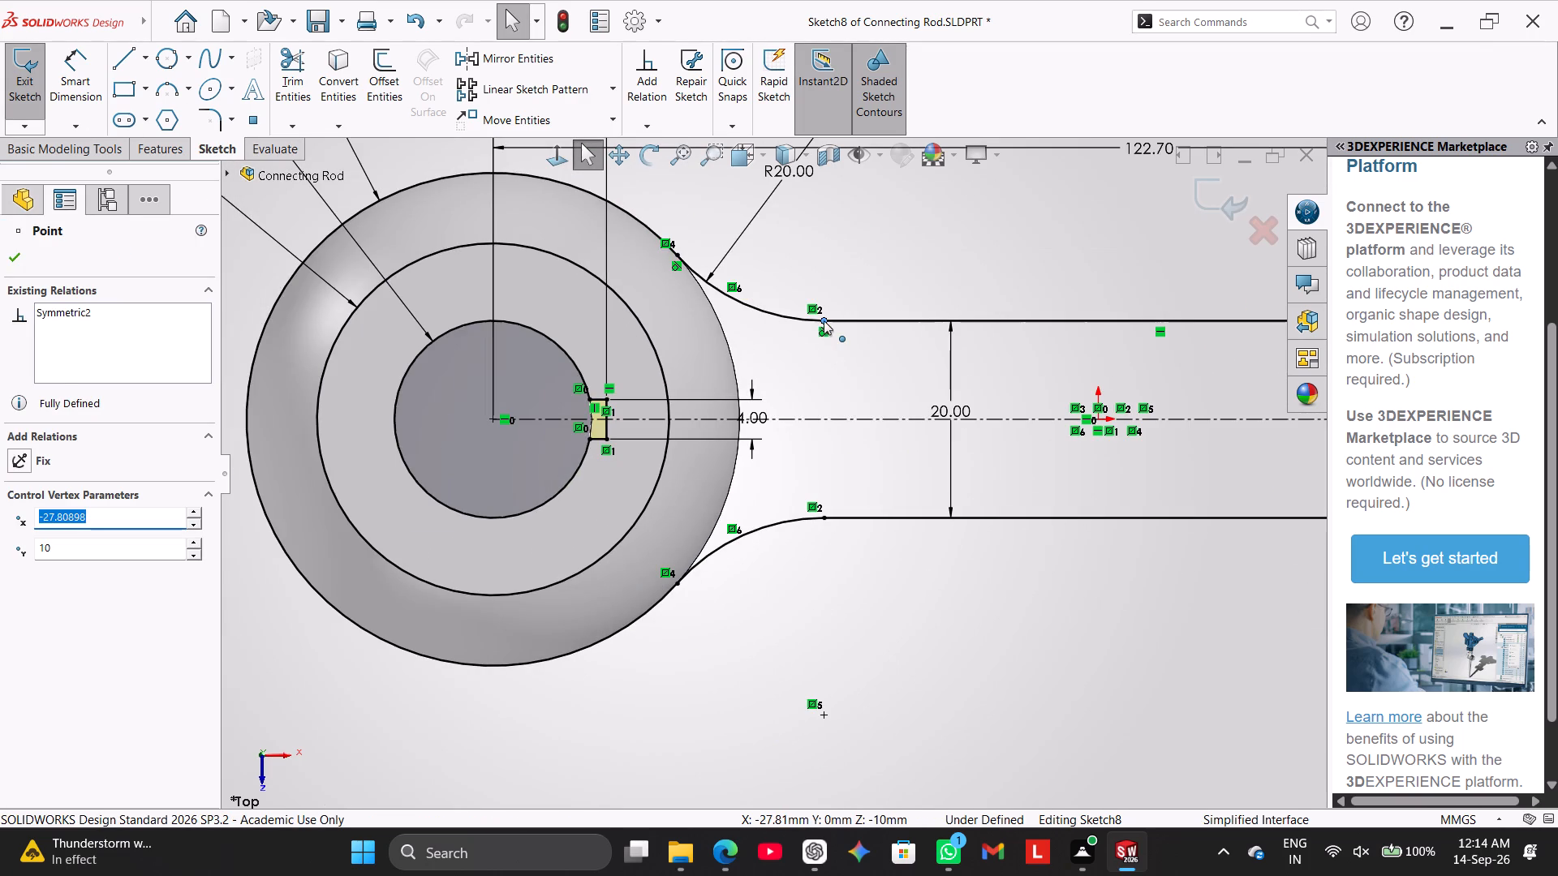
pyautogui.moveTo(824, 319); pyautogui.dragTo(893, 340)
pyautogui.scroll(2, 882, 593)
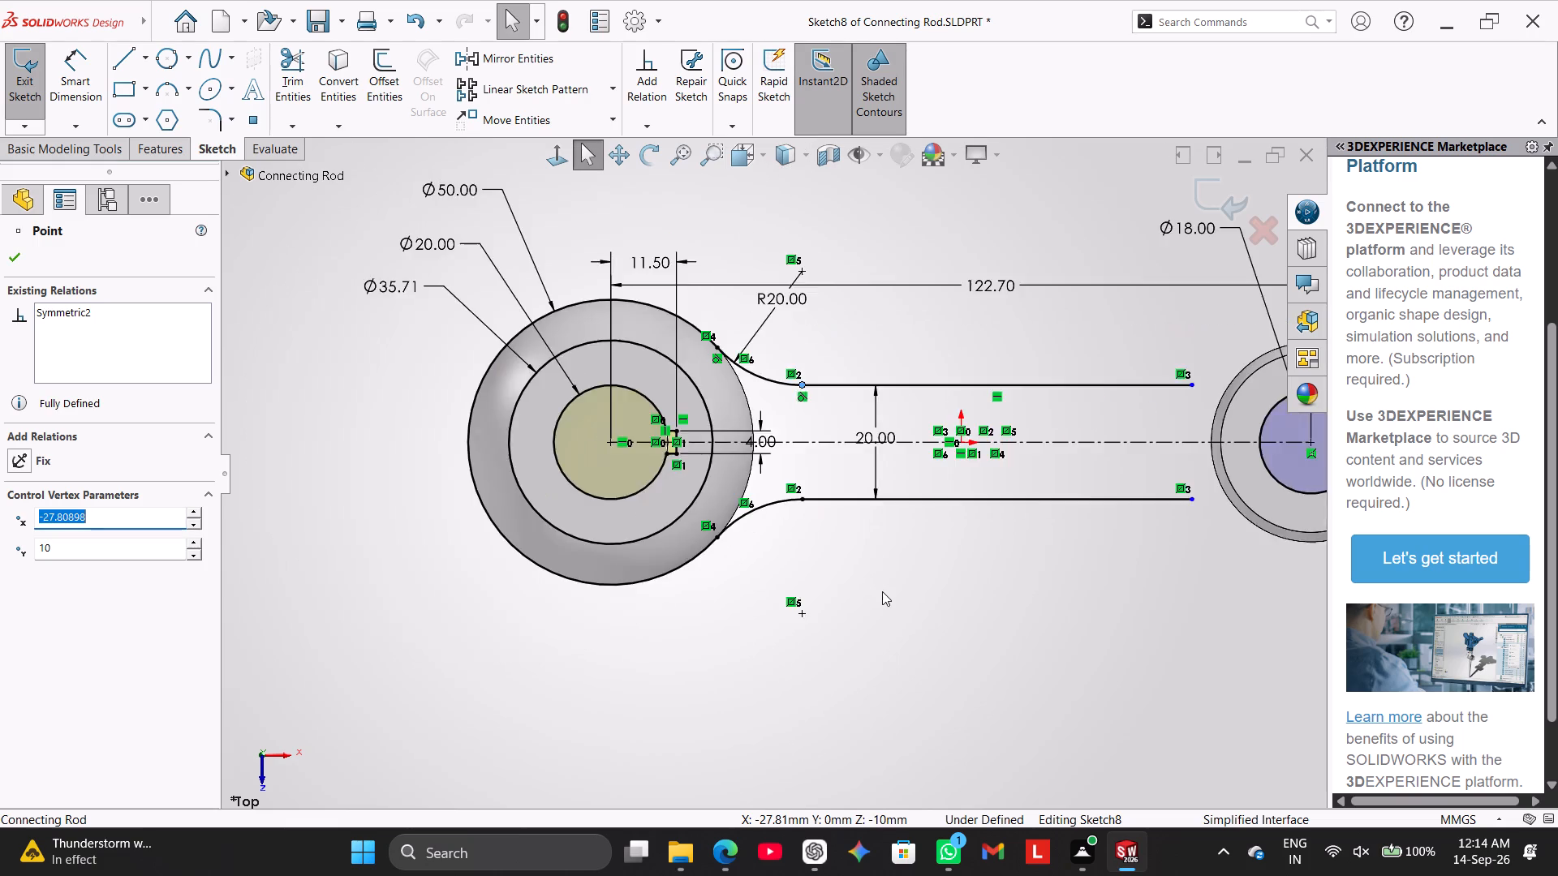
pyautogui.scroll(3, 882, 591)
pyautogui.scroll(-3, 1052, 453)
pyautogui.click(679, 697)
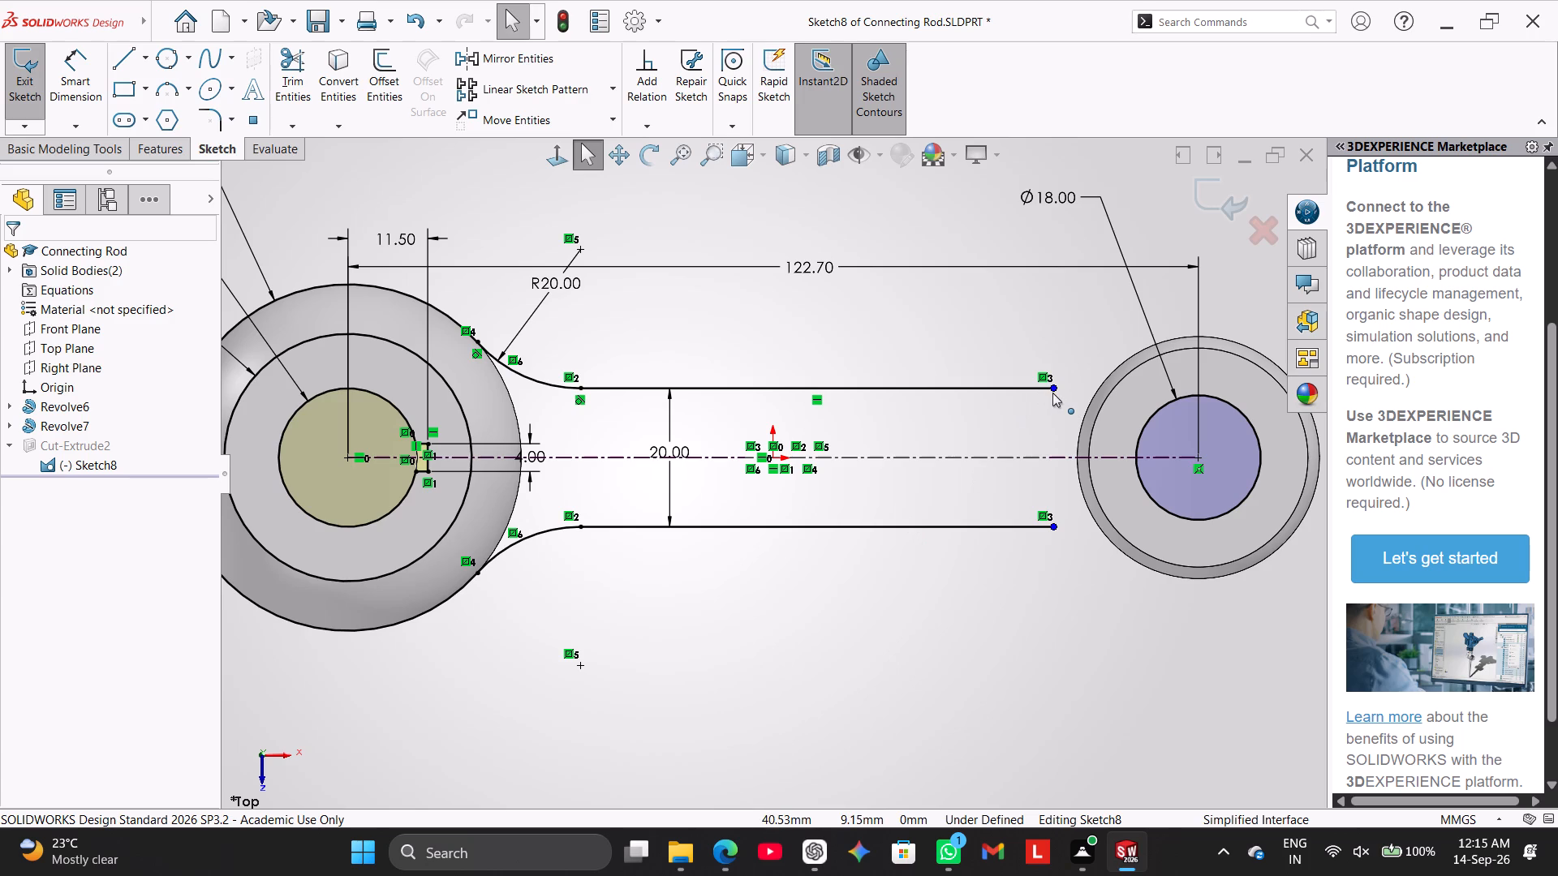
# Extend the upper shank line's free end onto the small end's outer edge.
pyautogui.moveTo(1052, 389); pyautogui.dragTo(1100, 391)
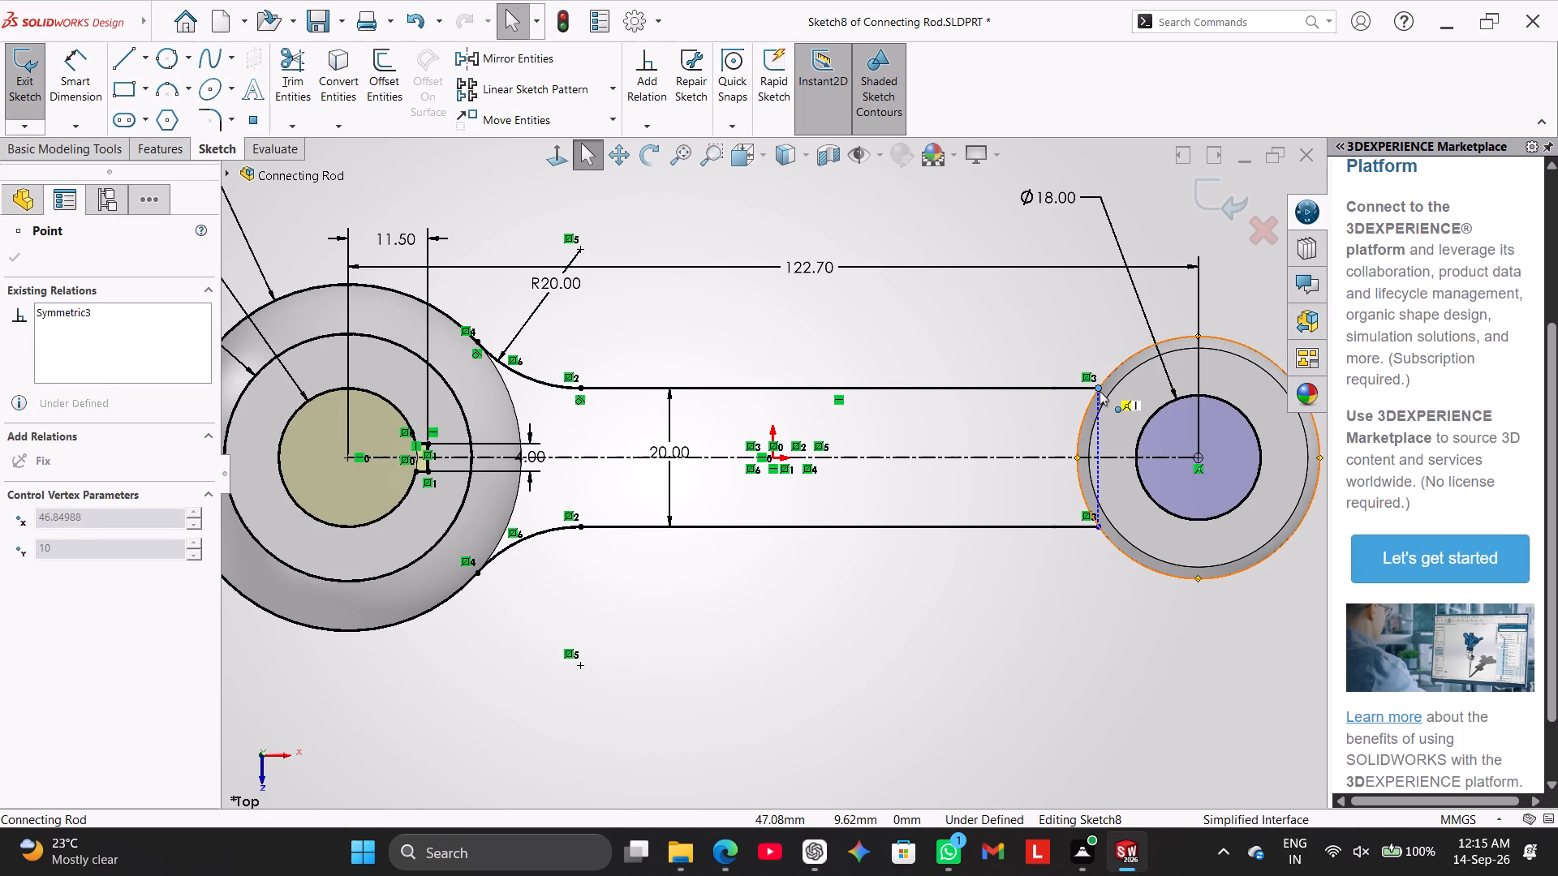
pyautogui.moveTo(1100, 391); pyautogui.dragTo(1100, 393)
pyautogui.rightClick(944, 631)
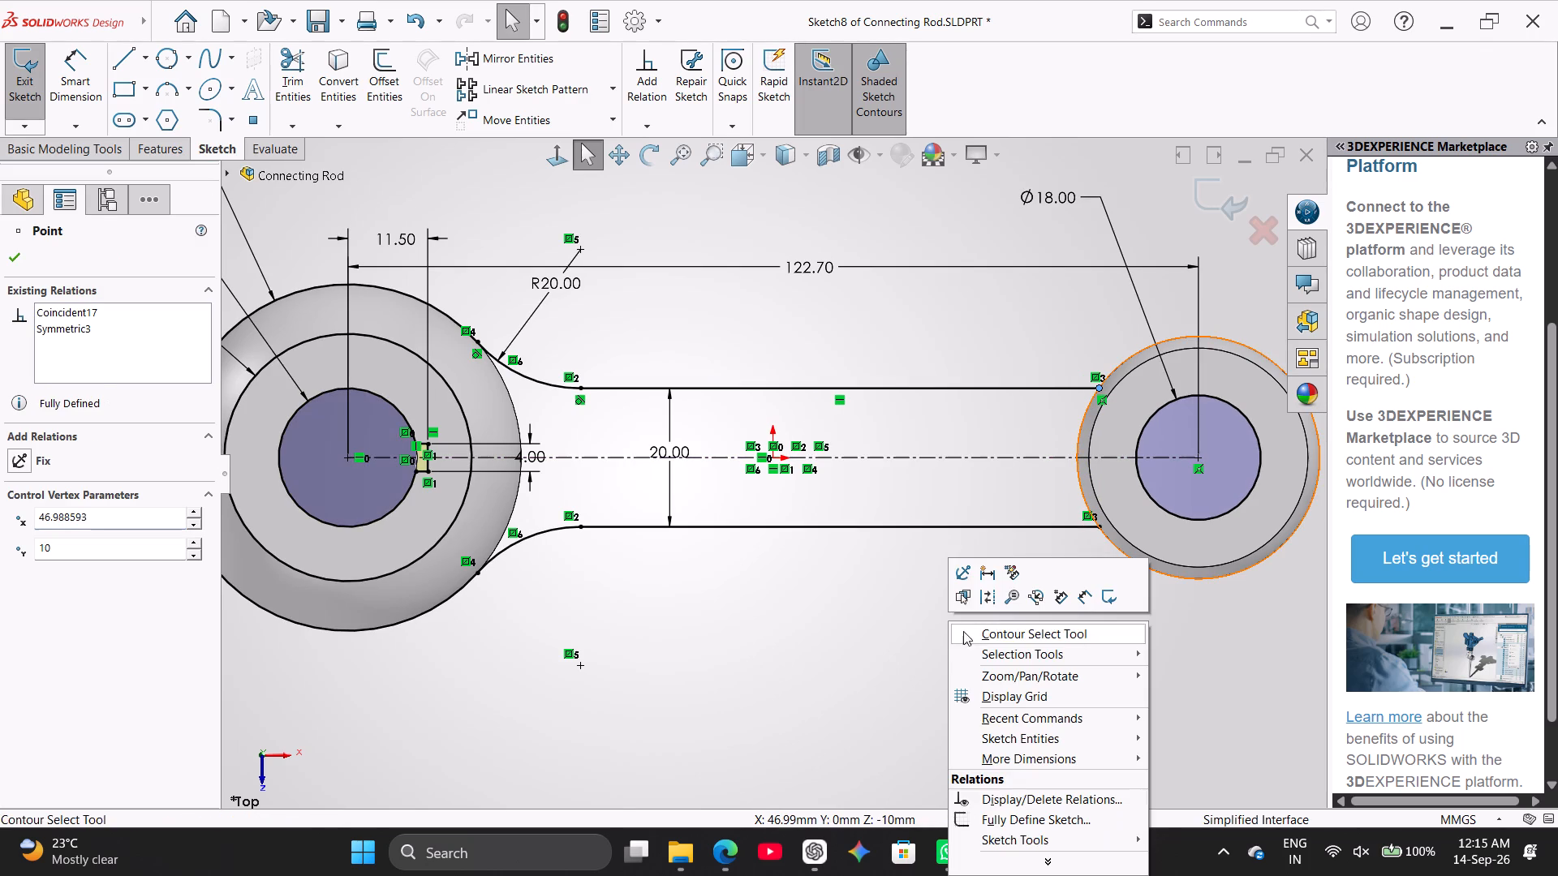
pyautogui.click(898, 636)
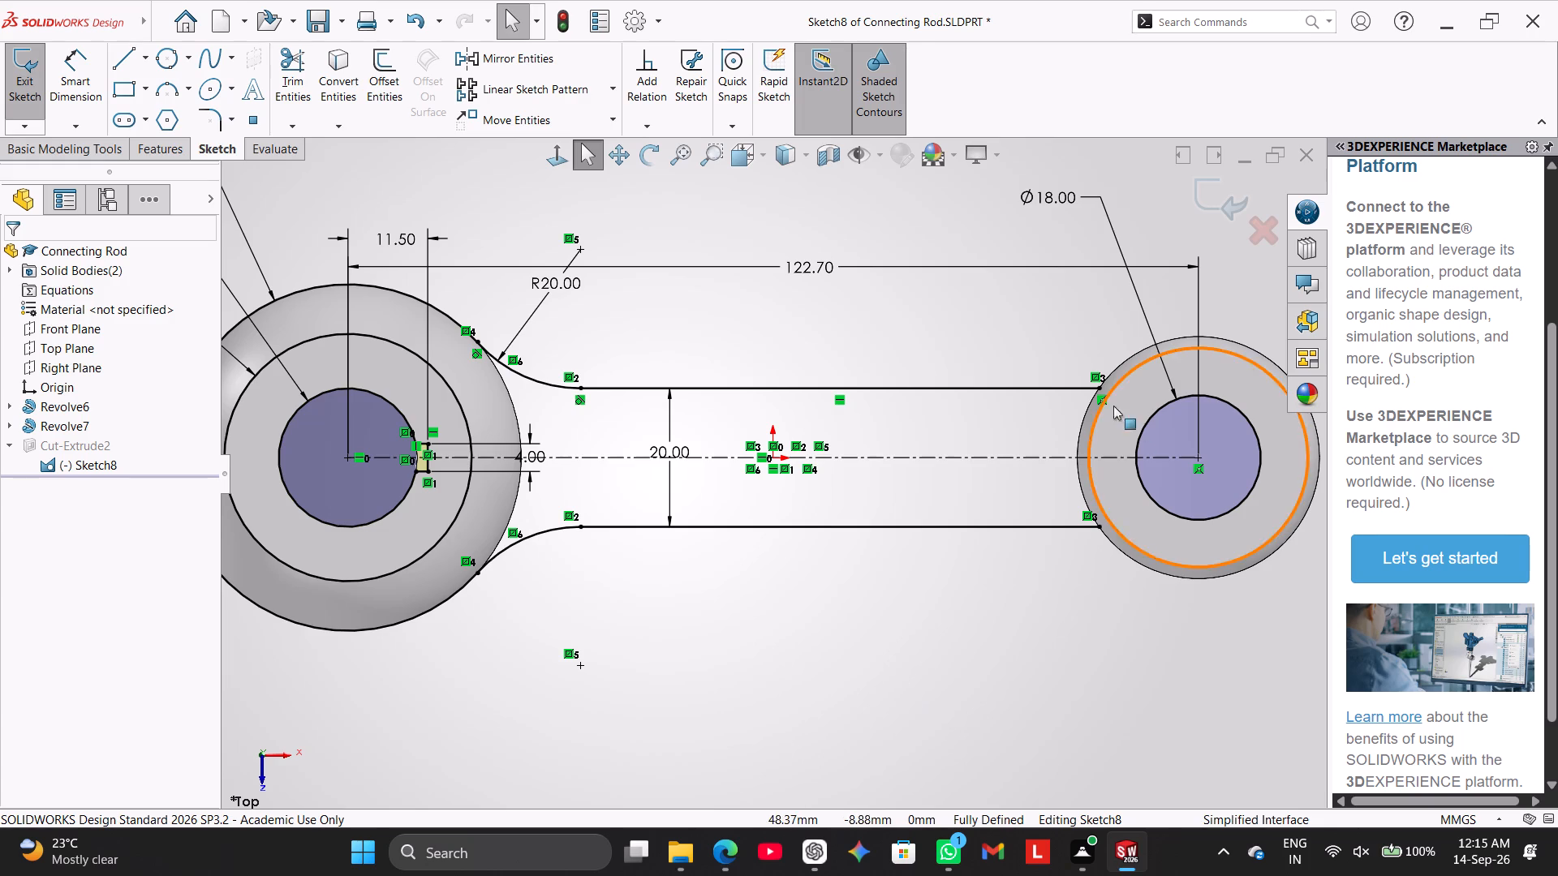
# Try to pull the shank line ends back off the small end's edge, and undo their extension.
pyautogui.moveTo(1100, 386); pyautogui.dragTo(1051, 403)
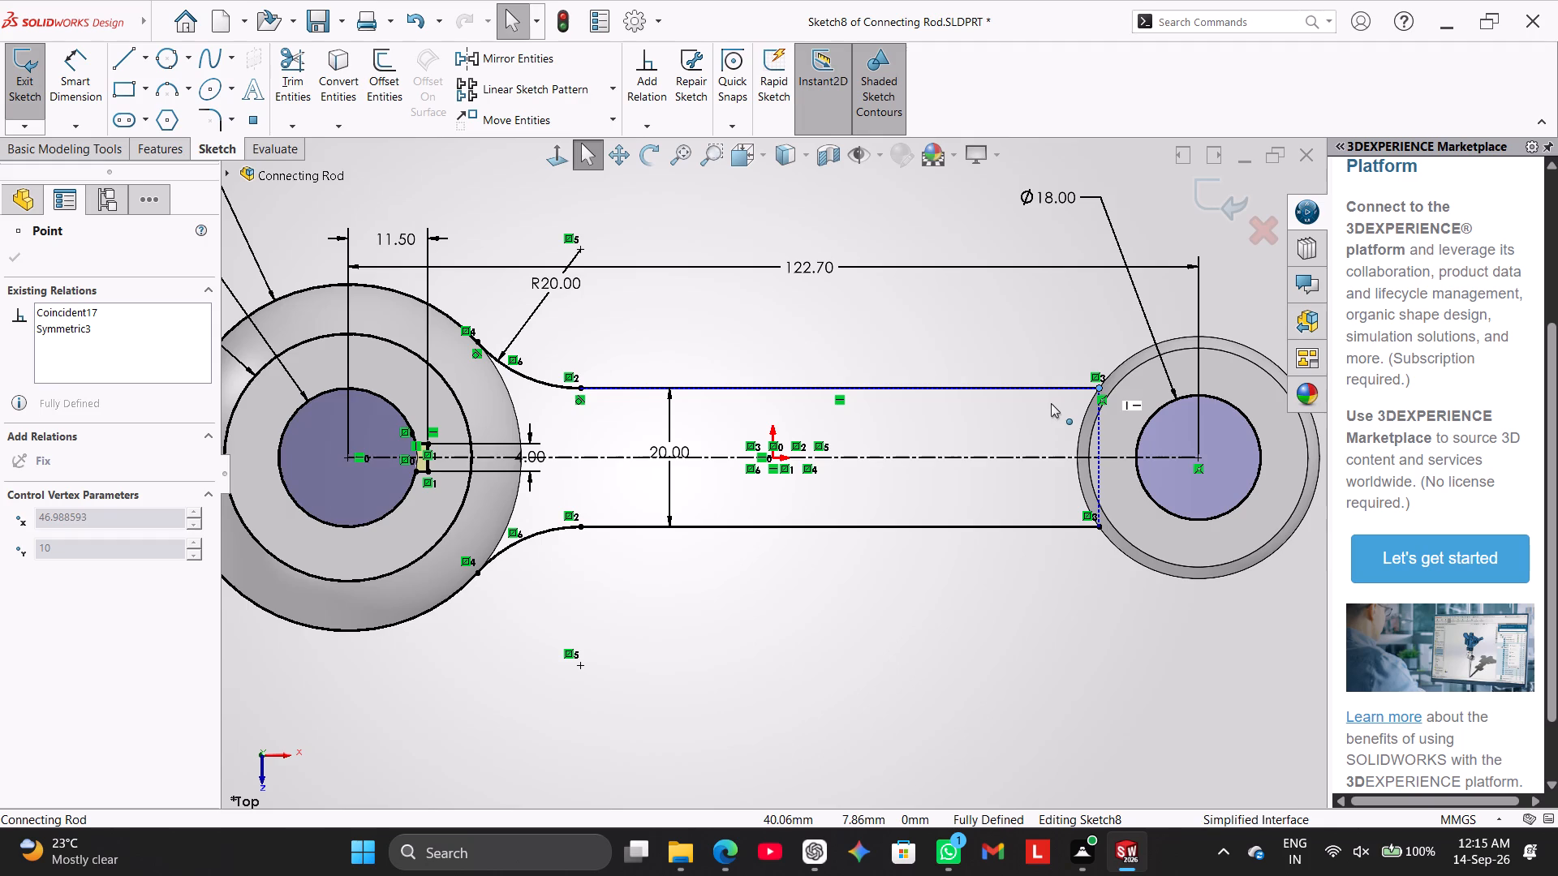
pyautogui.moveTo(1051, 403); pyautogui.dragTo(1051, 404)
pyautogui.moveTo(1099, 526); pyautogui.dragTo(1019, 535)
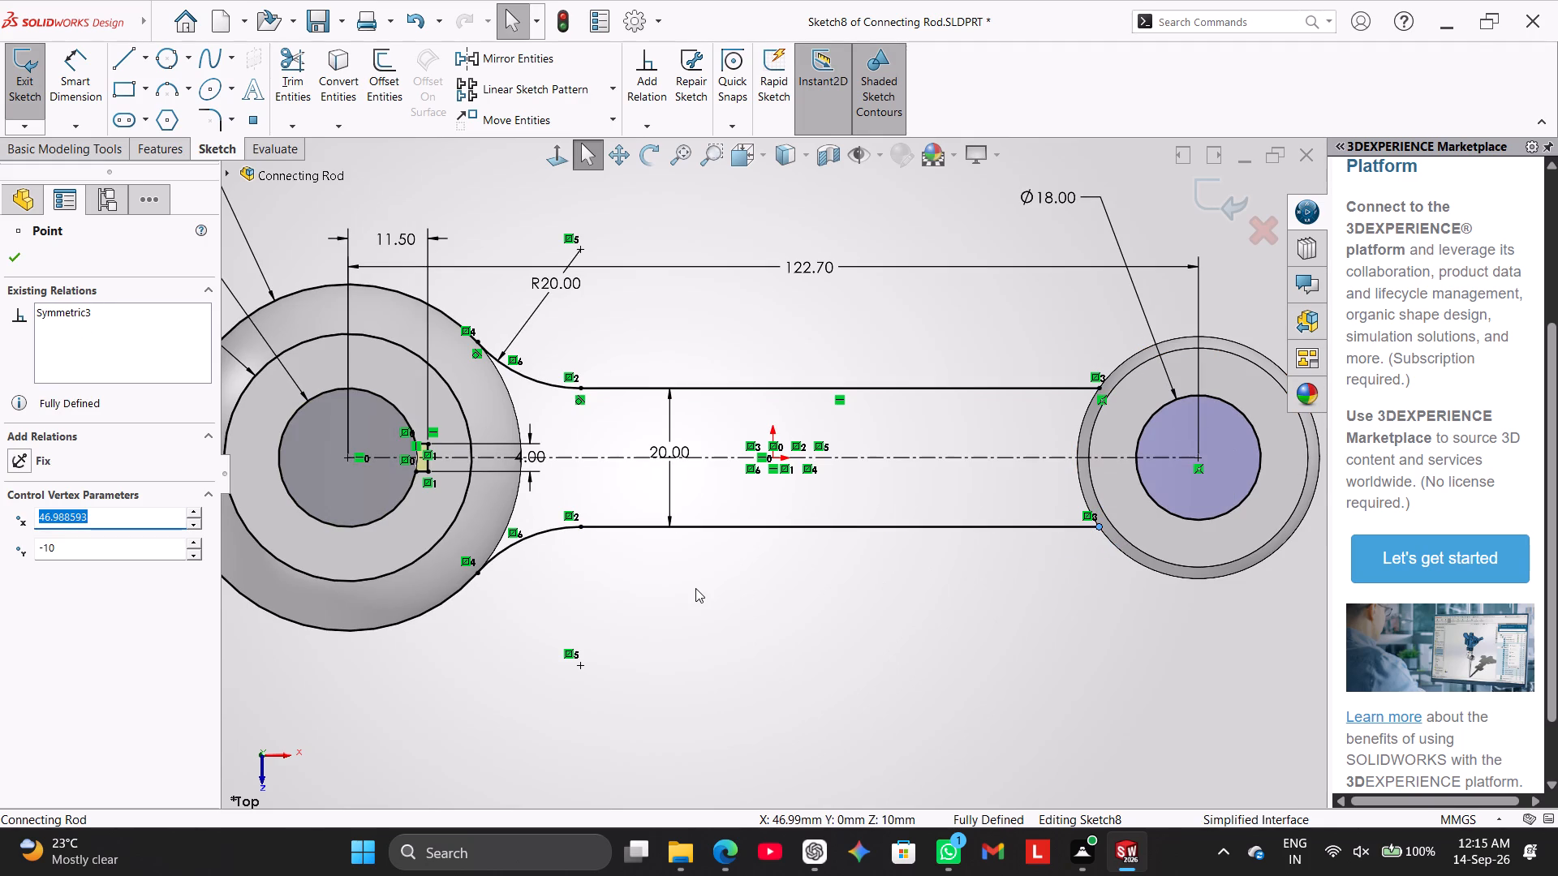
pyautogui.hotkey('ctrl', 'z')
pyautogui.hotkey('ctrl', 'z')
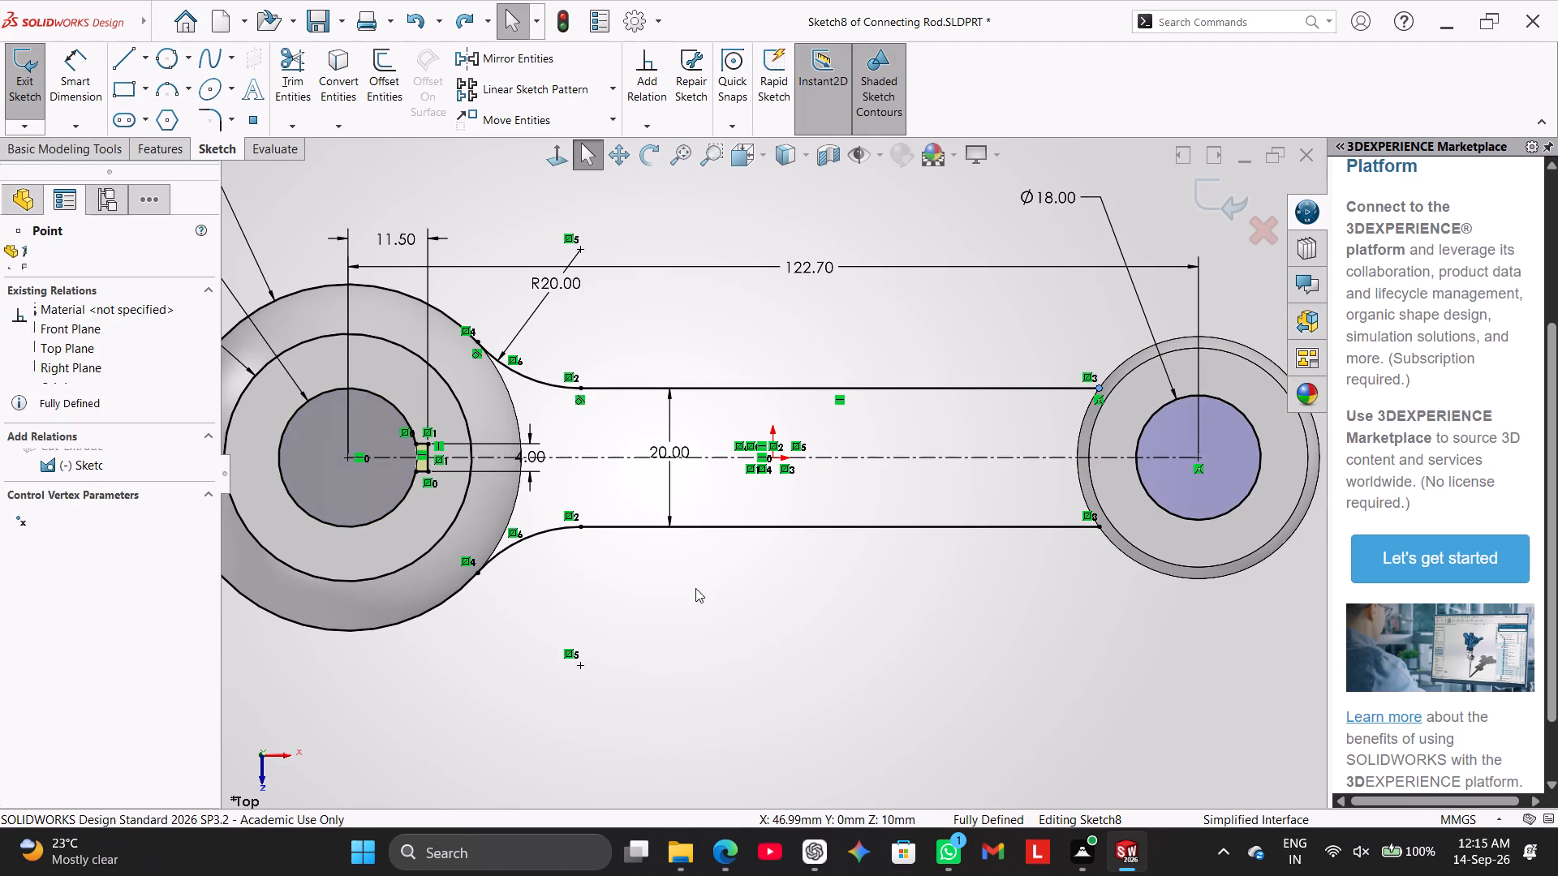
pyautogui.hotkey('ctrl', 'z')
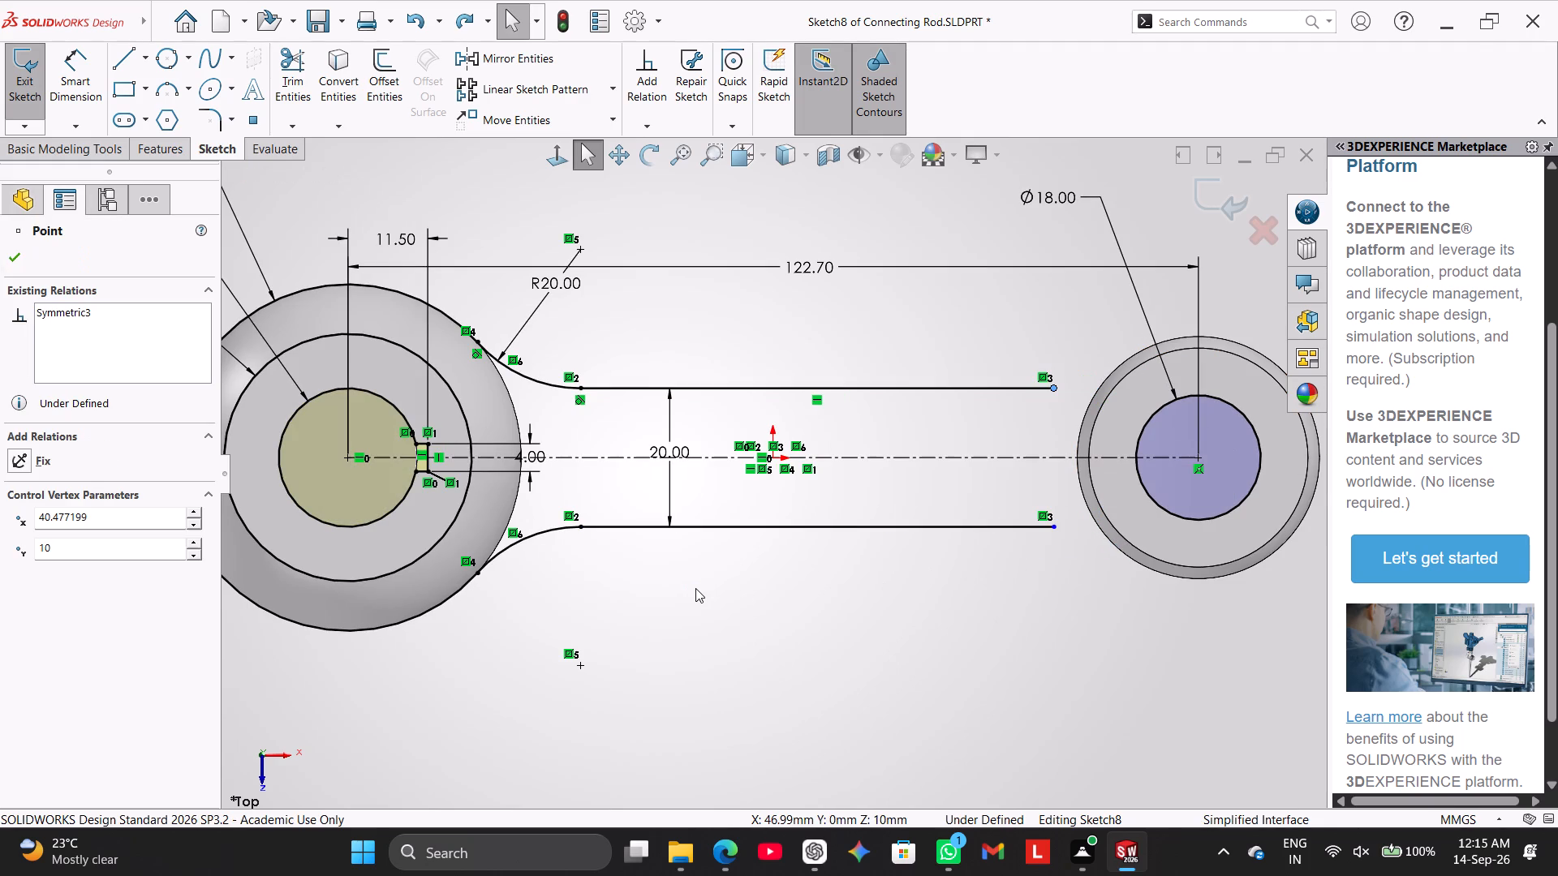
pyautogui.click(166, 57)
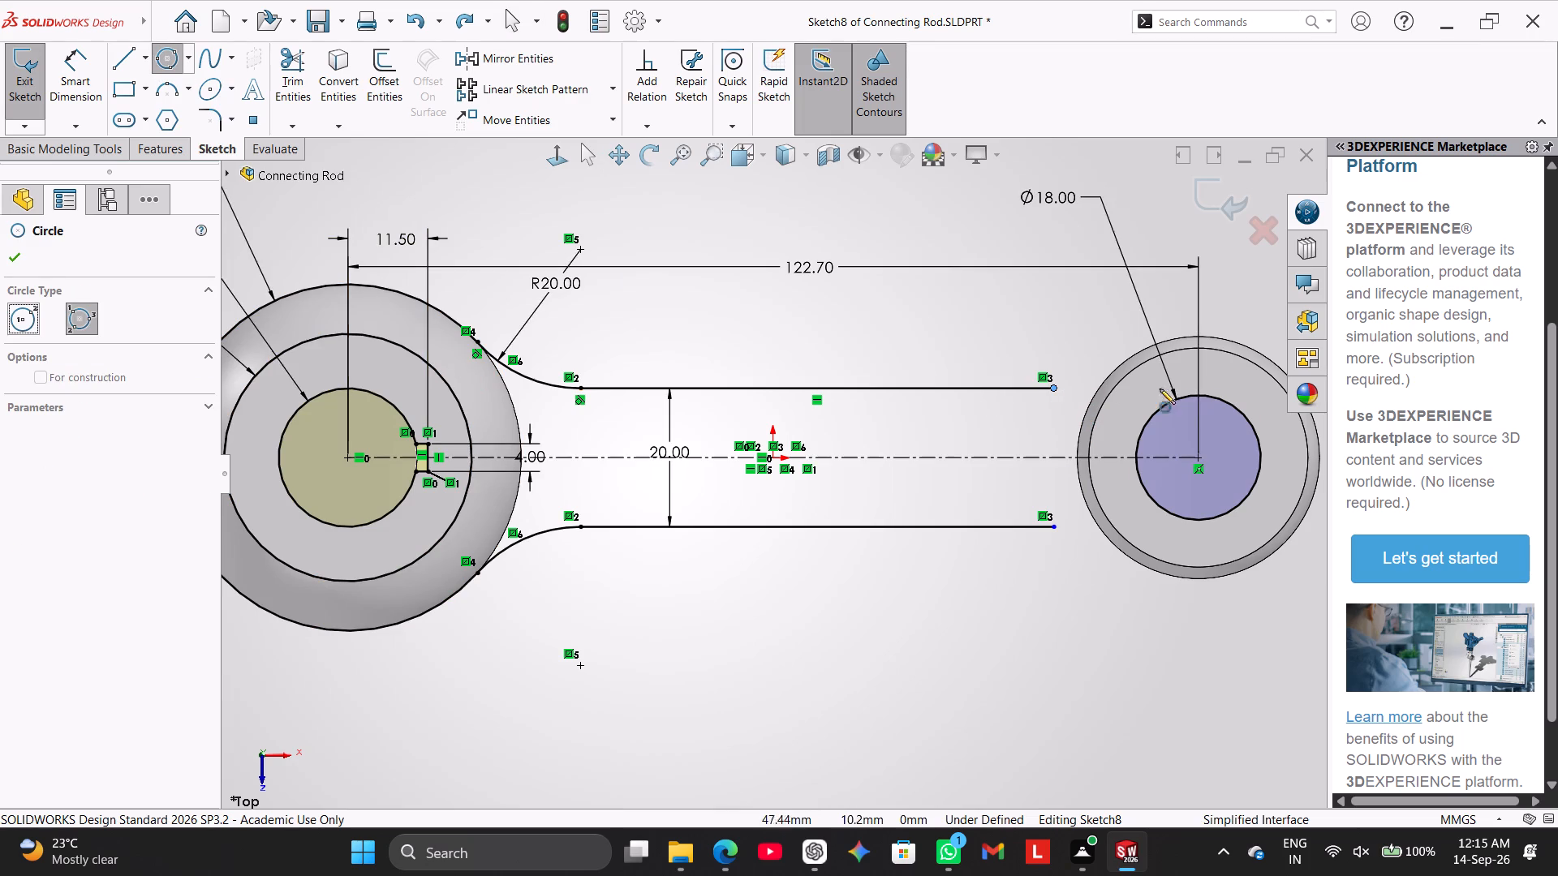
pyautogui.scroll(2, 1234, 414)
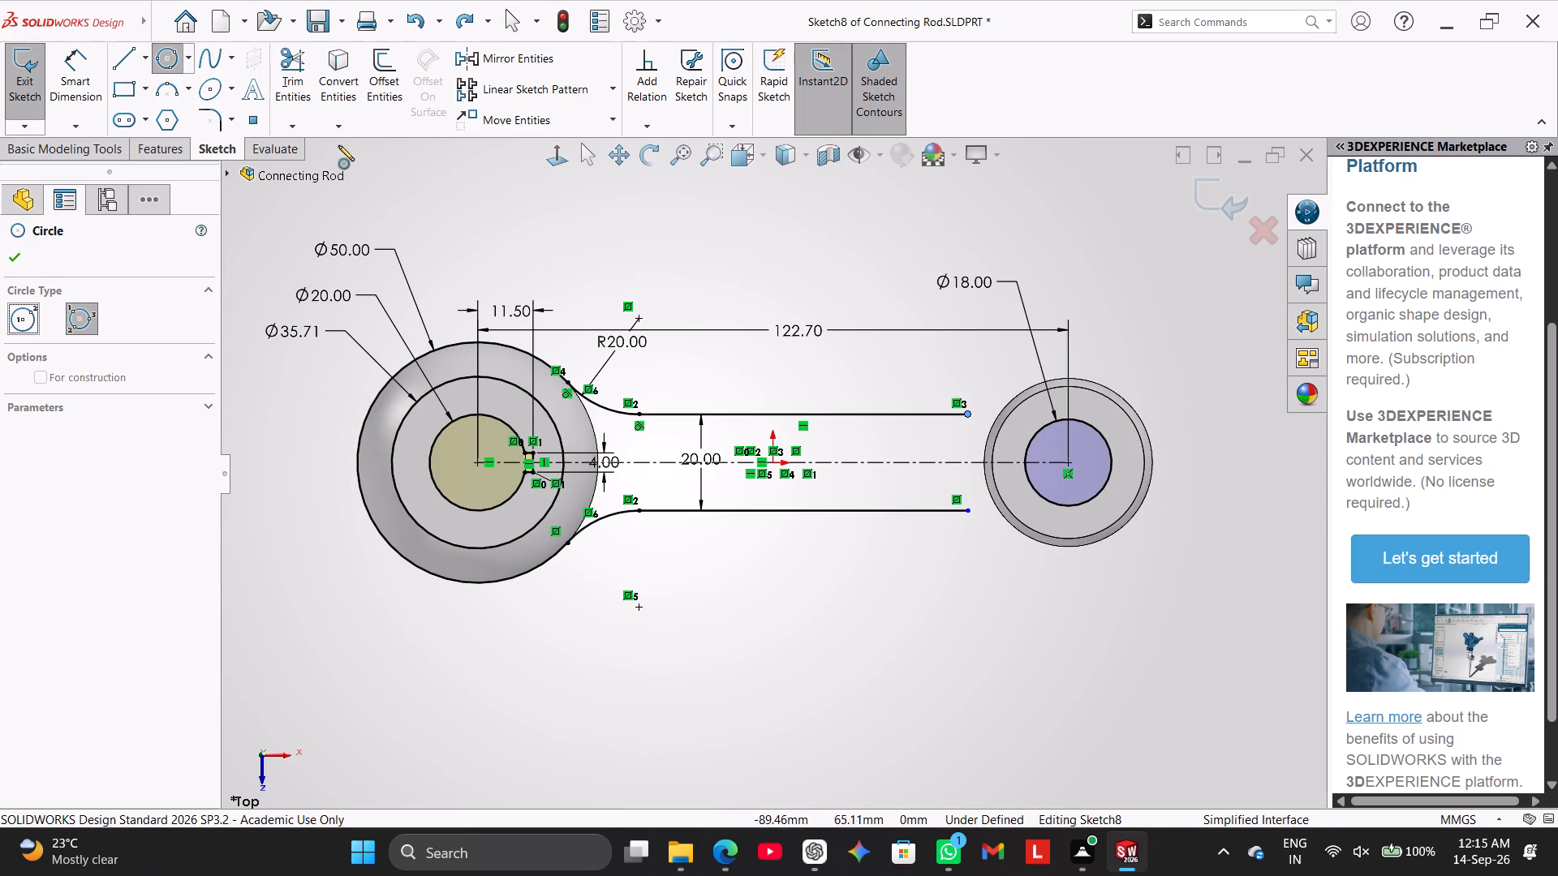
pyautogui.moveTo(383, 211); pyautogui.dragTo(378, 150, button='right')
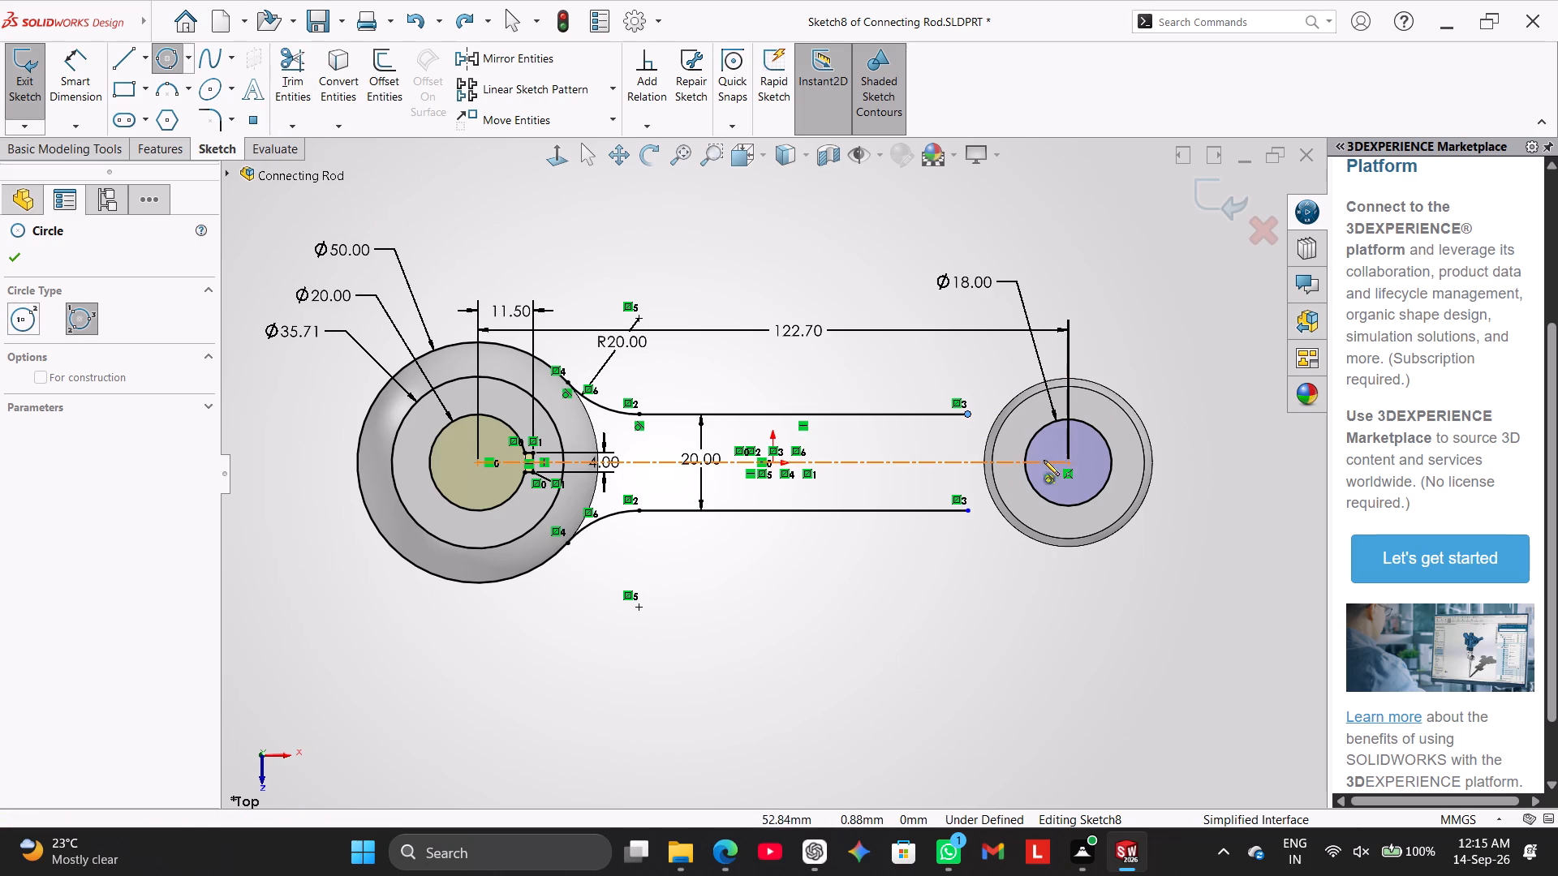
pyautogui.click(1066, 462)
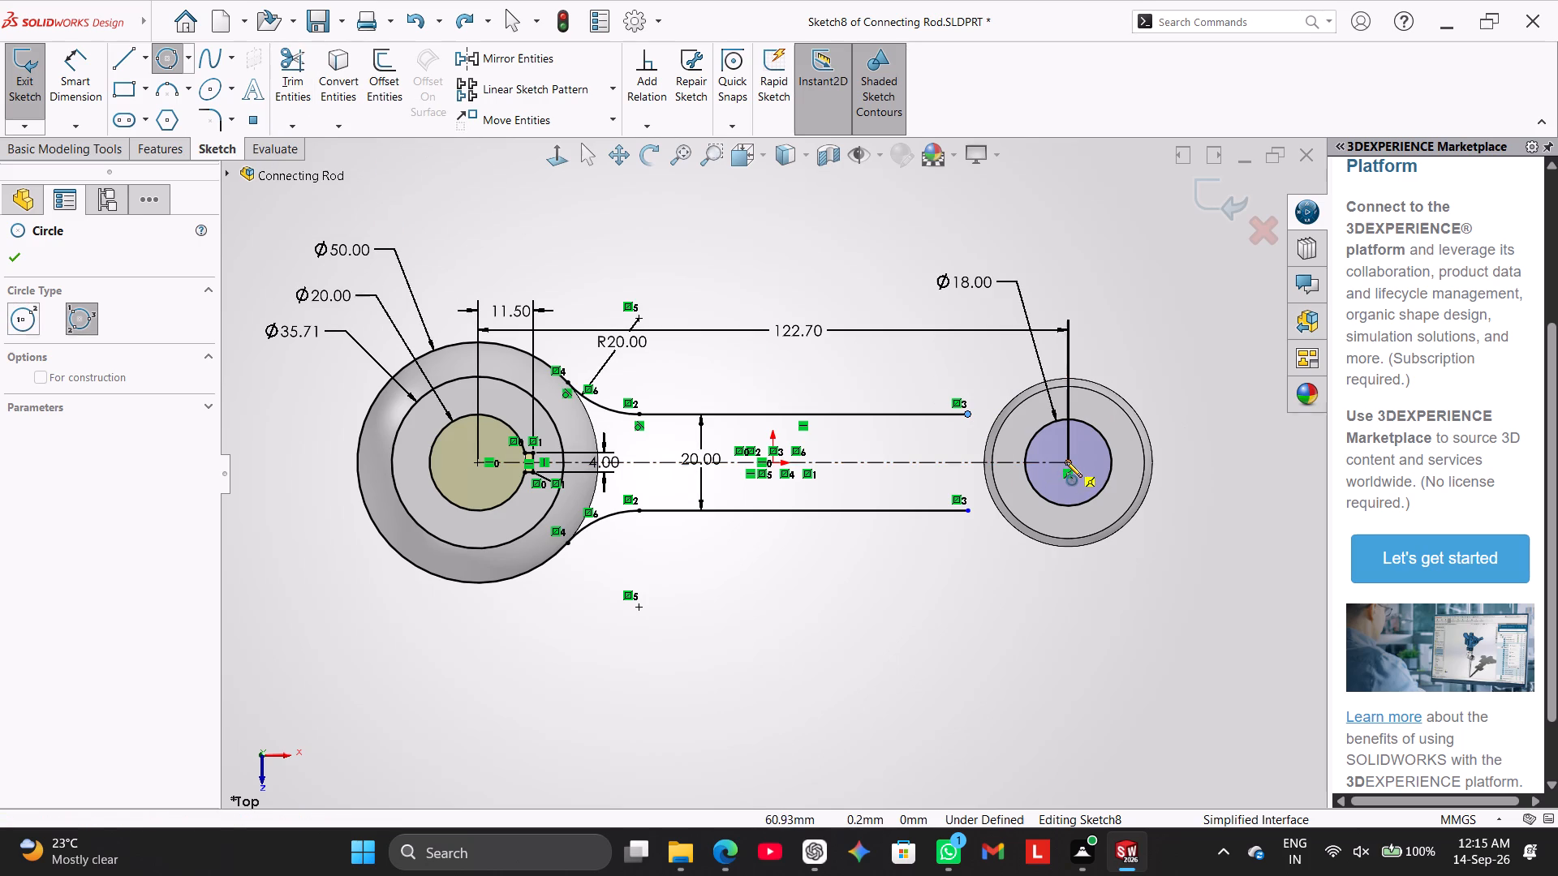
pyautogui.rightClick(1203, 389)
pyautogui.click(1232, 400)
# Sketch a circle of 17.5 mm radius centred on the small end's bore and coincident with its outer edge.
pyautogui.moveTo(1173, 318); pyautogui.dragTo(1173, 311, button='right')
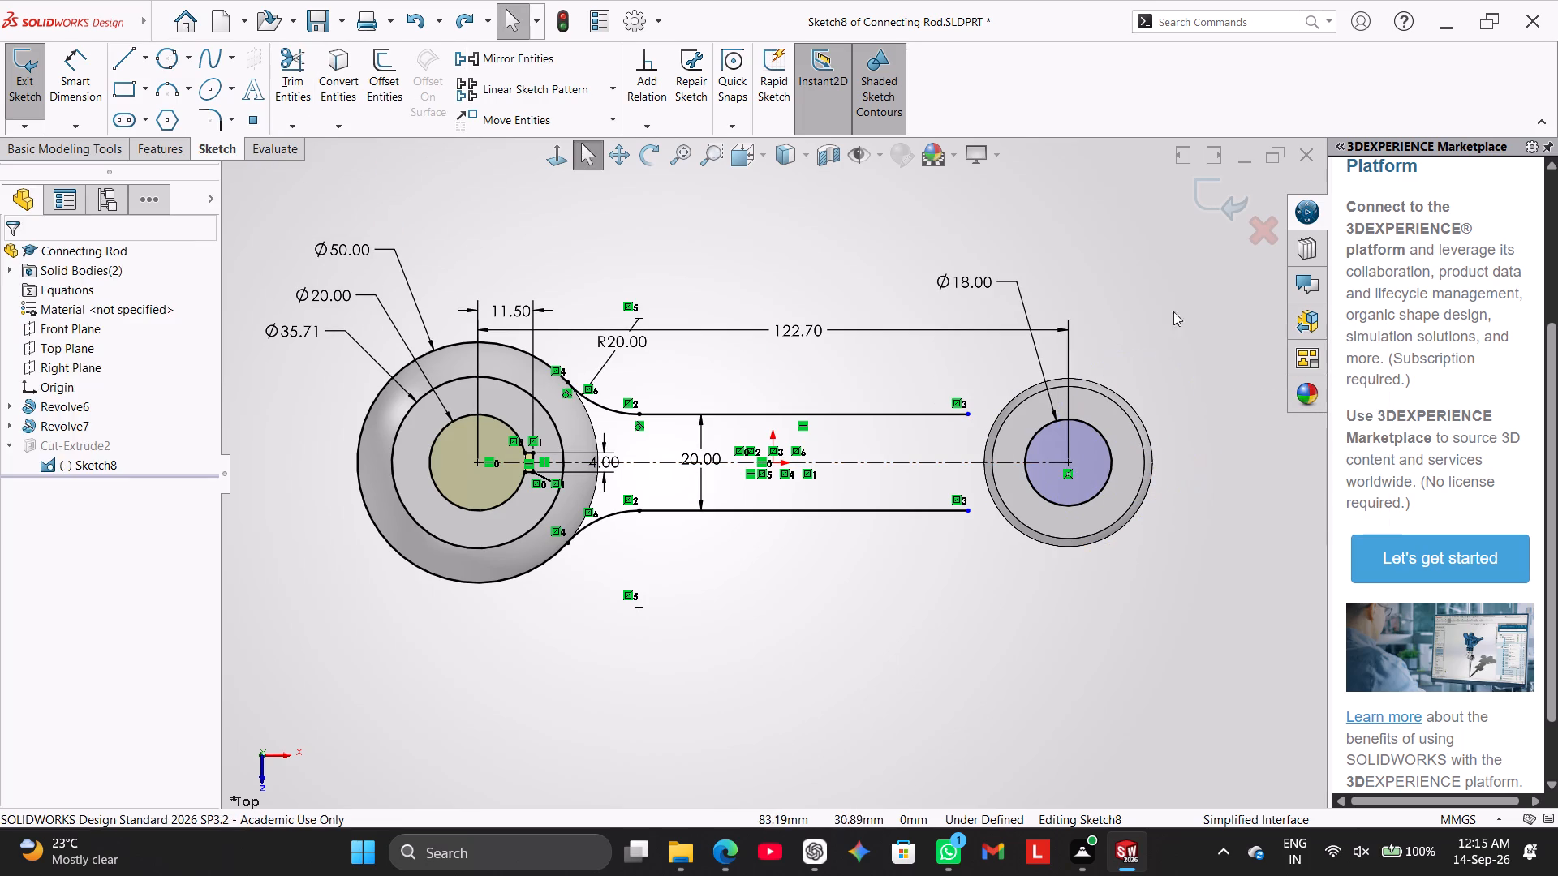
pyautogui.moveTo(1173, 311); pyautogui.dragTo(1148, 142, button='right')
pyautogui.click(1070, 458)
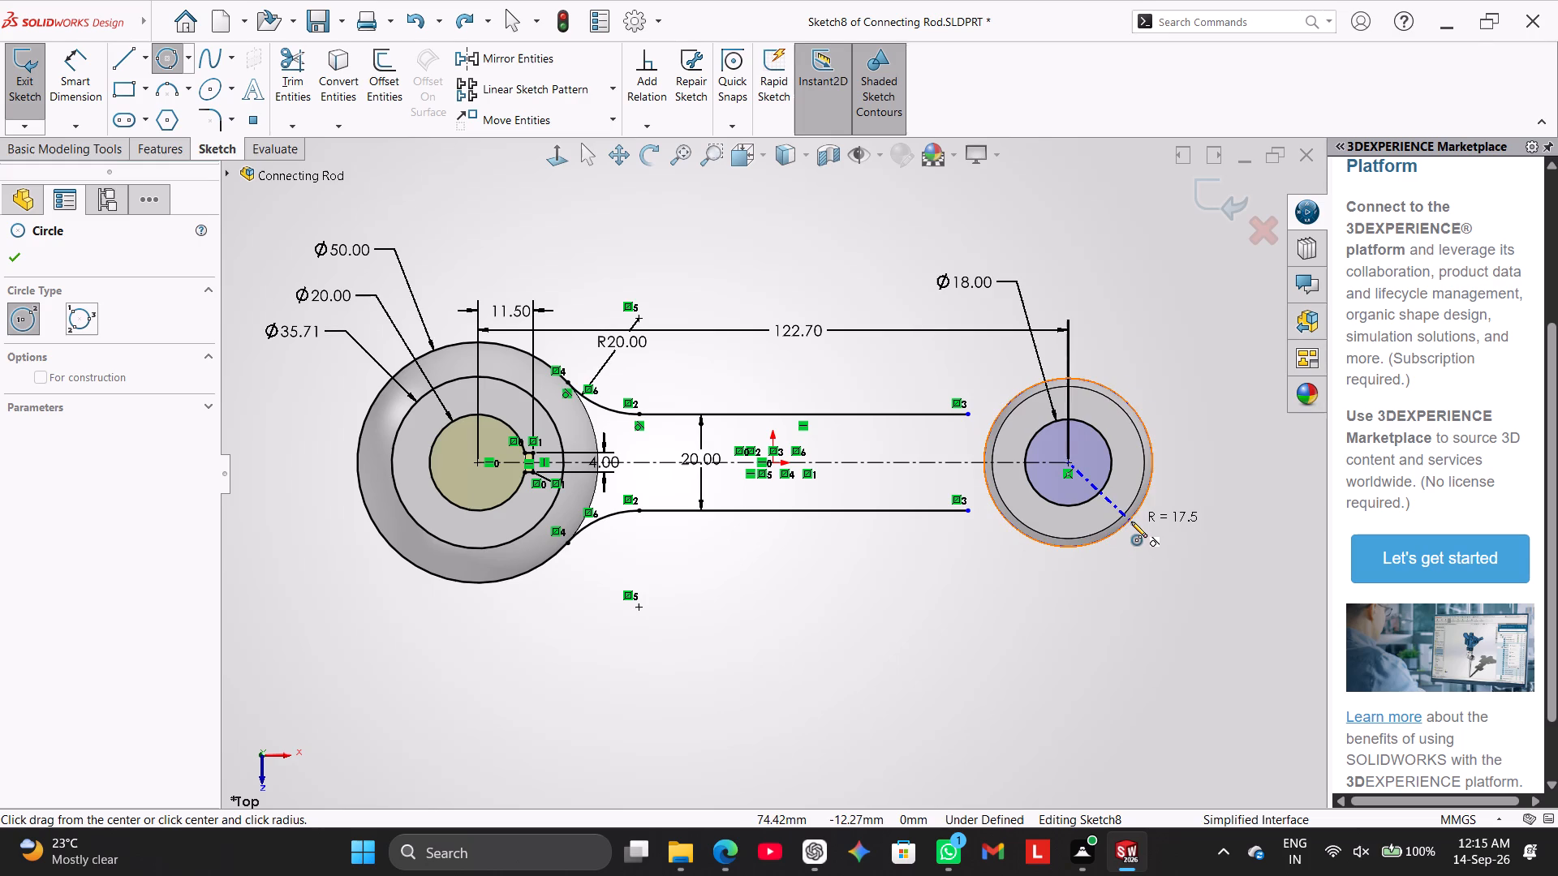
pyautogui.click(1131, 522)
pyautogui.rightClick(1139, 311)
pyautogui.click(1173, 320)
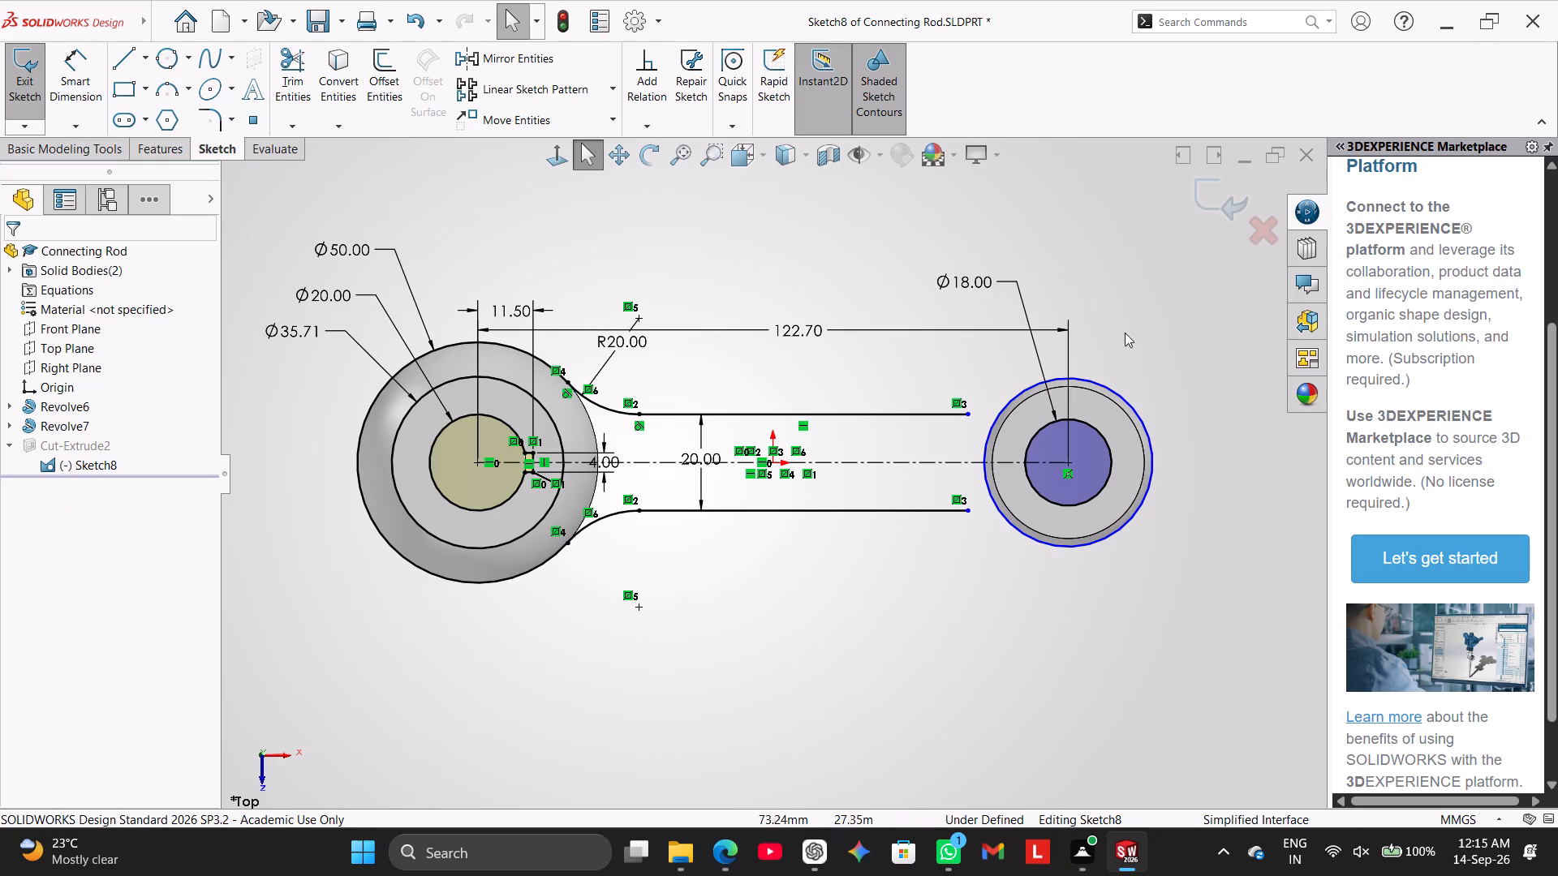
# Dimension the small end's outer circle with a diameter of 35 mm.
pyautogui.moveTo(742, 251); pyautogui.dragTo(844, 243, button='right')
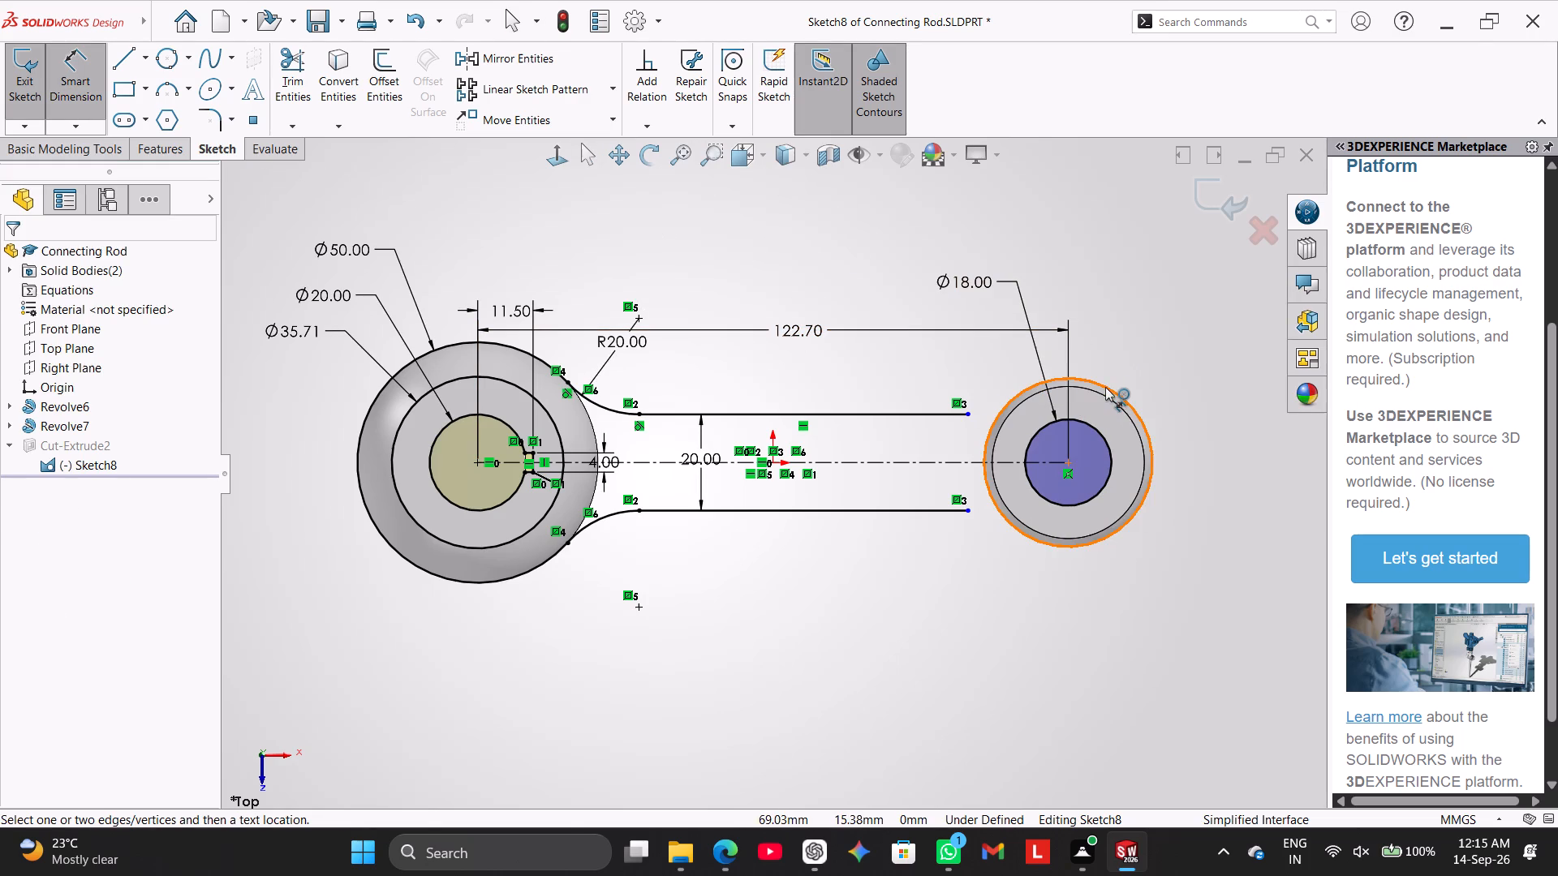
pyautogui.click(1105, 386)
pyautogui.click(1183, 324)
pyautogui.rightClick(1091, 264)
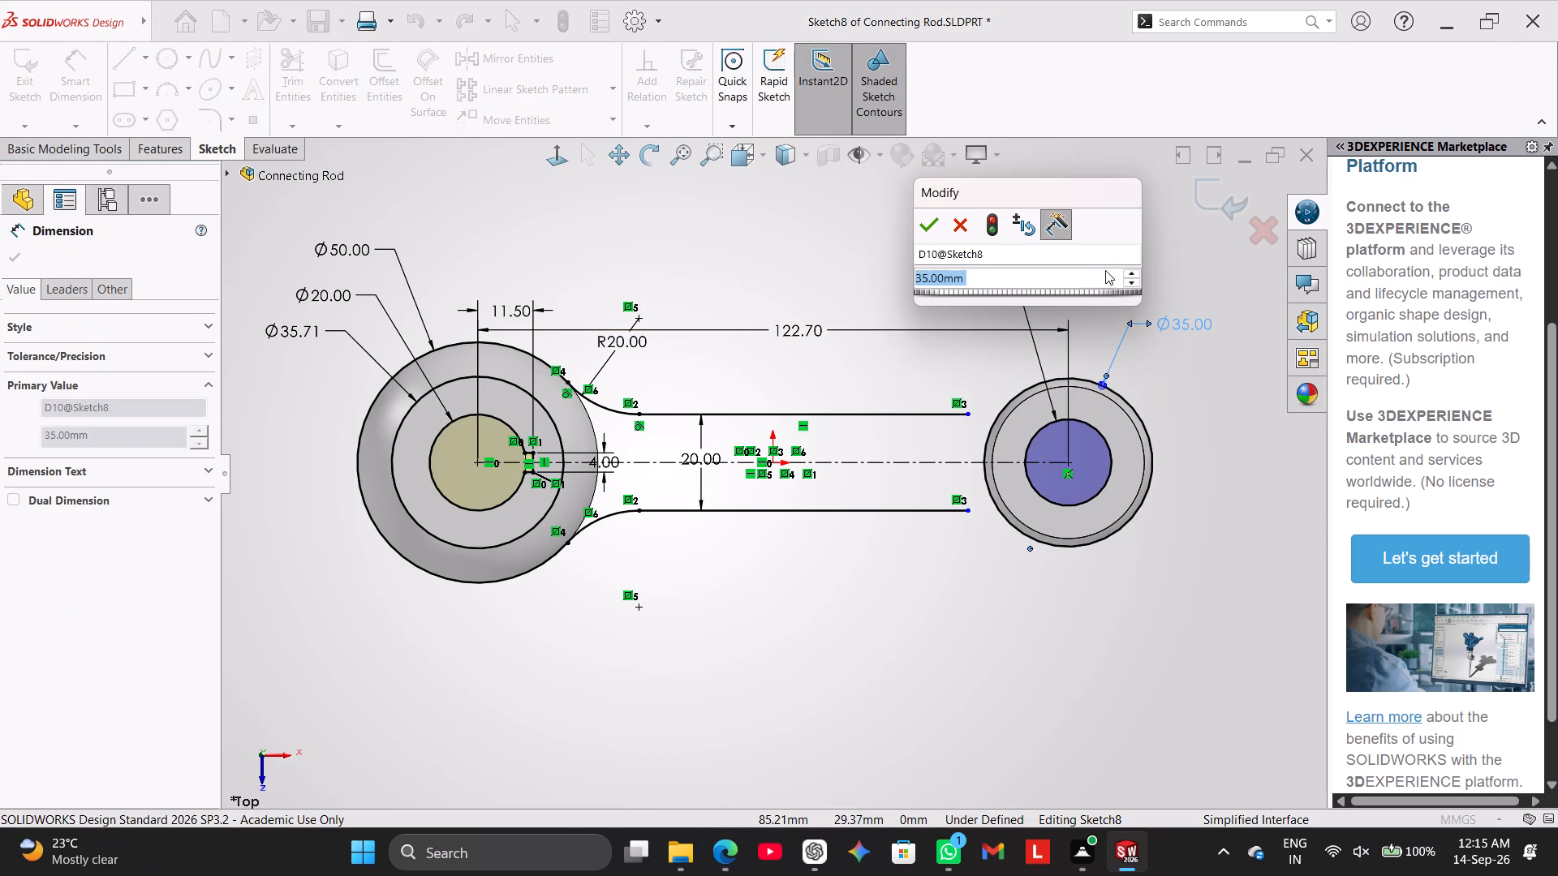
pyautogui.click(931, 220)
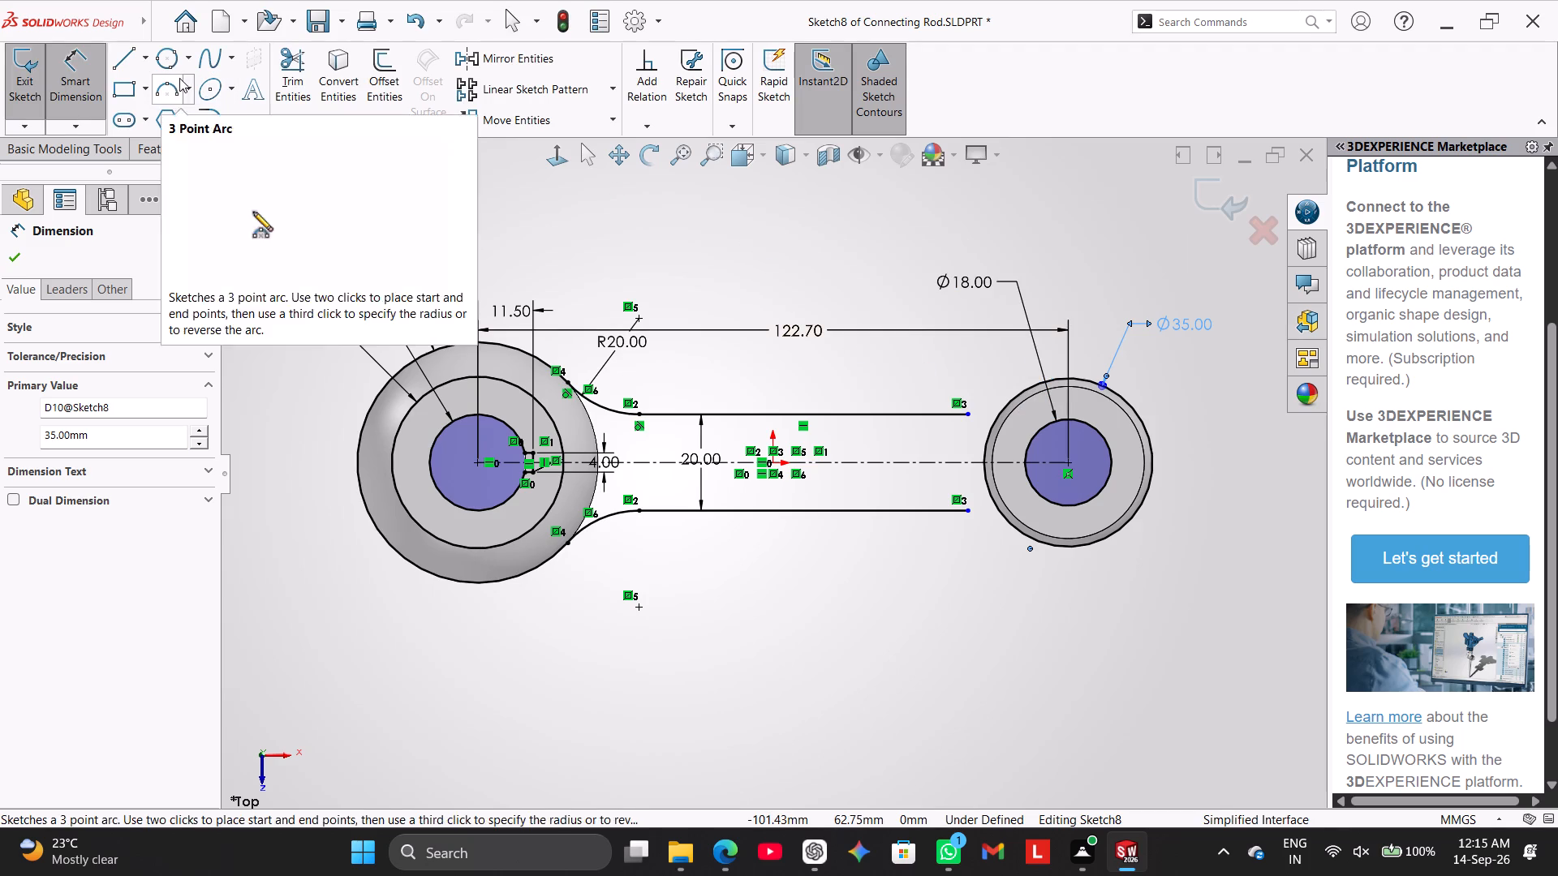
# Sketch a perimeter circle of about 13 mm radius touching the upper shank line's free end and the 35 mm circle.
pyautogui.click(169, 54)
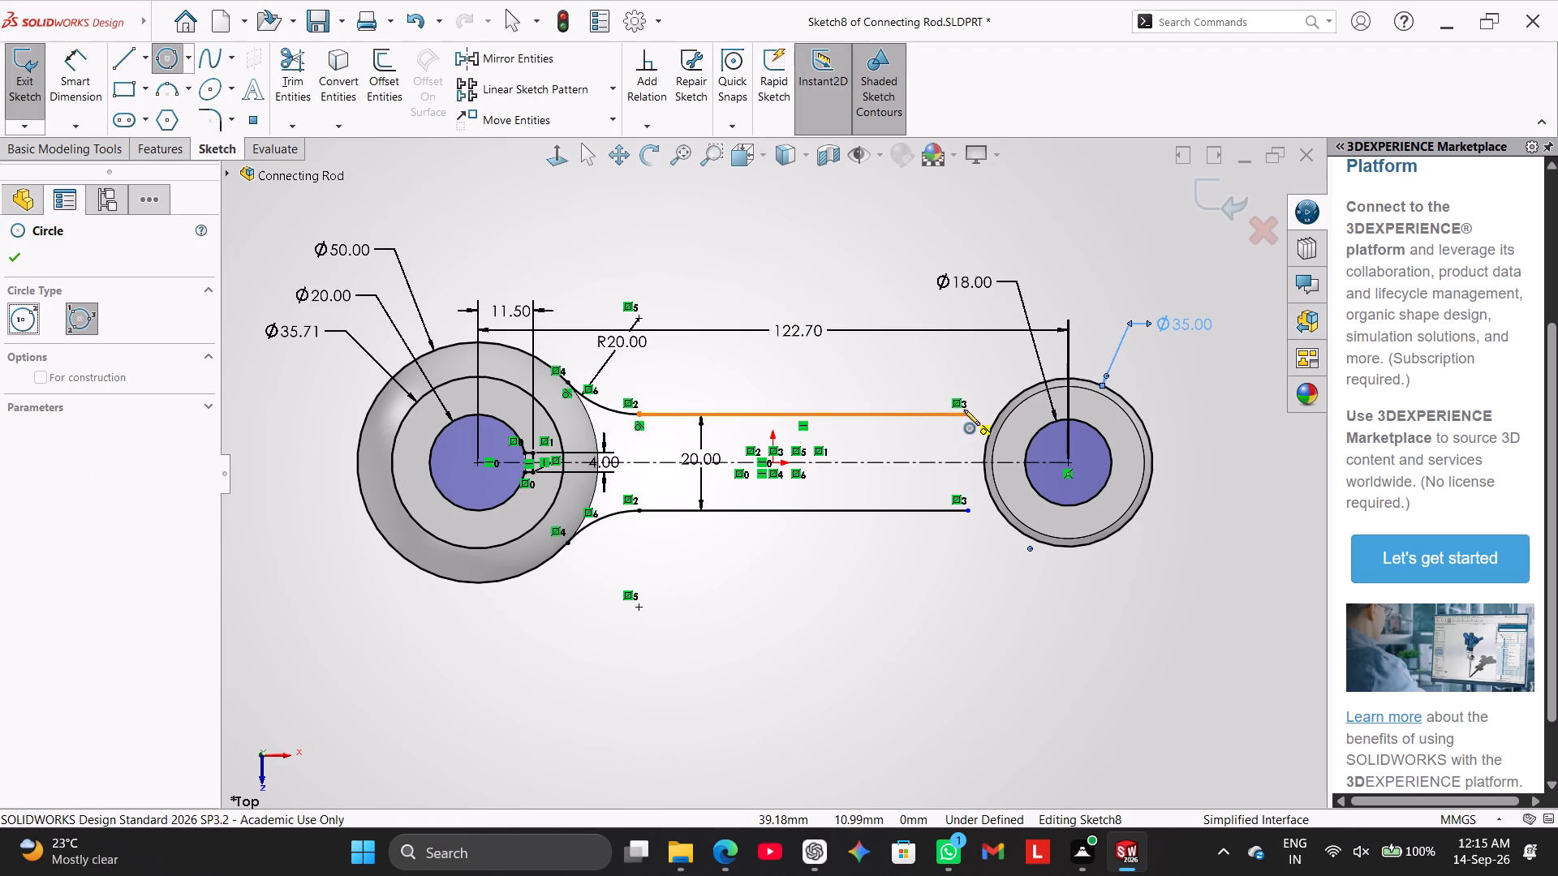
pyautogui.click(969, 414)
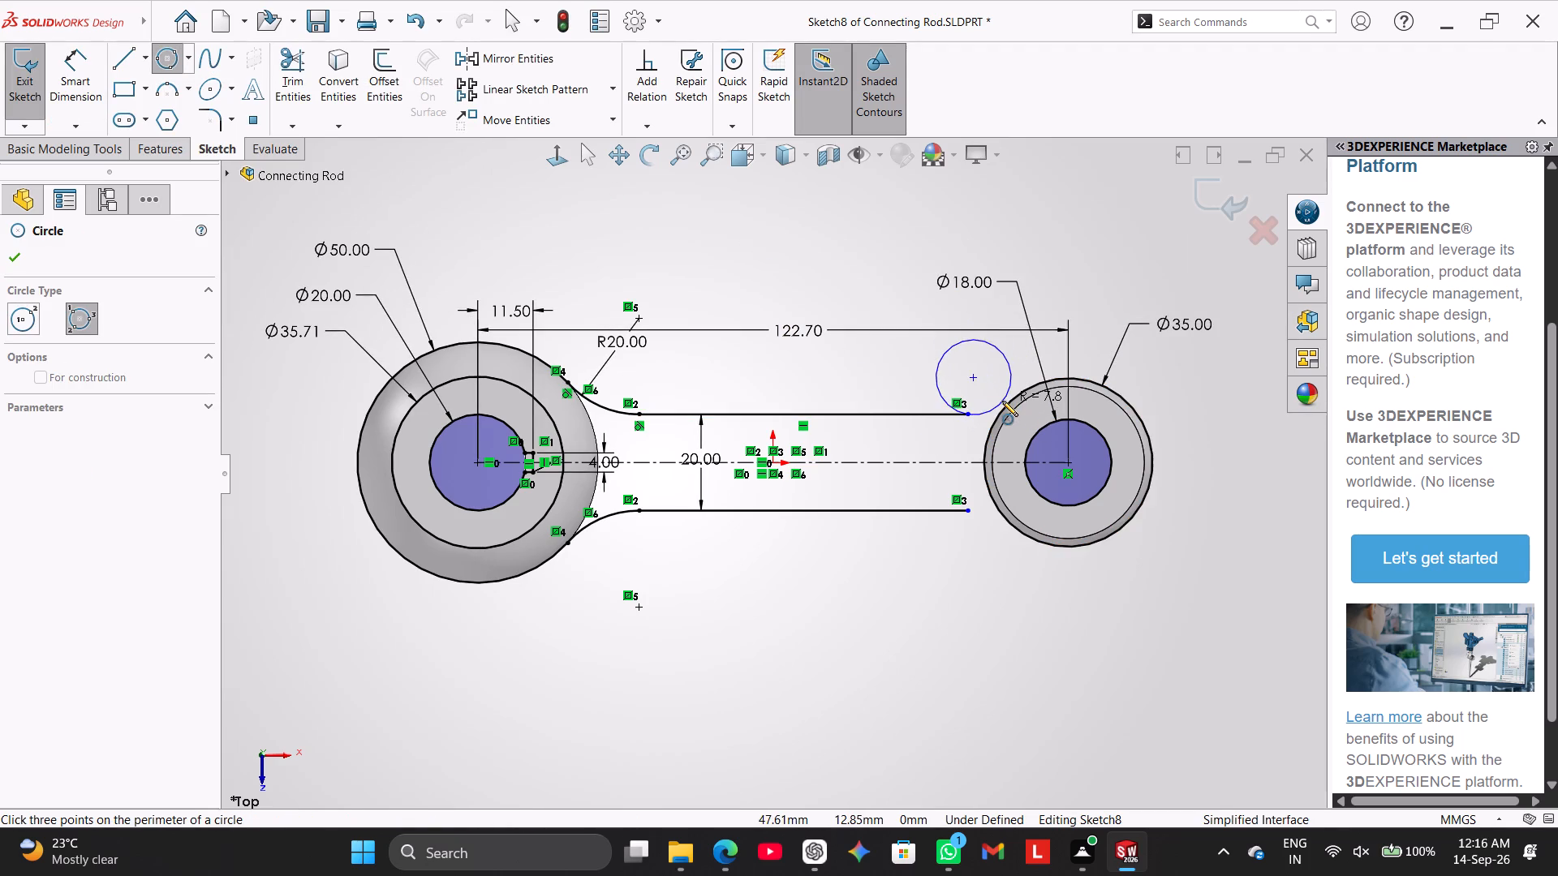
pyautogui.click(1007, 401)
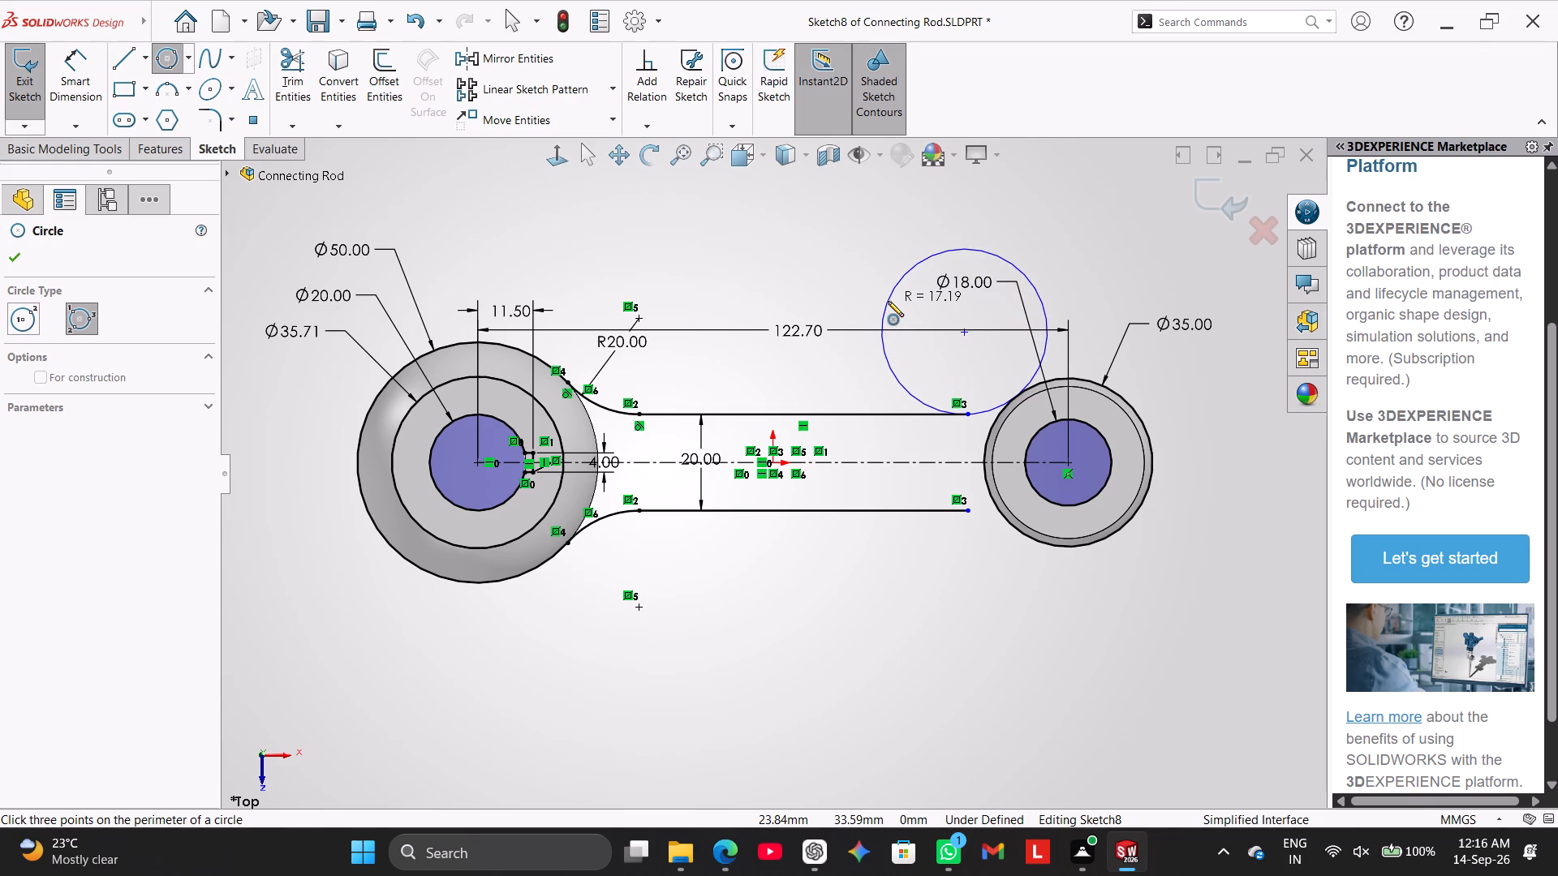
pyautogui.click(909, 366)
pyautogui.rightClick(840, 270)
pyautogui.moveTo(876, 279); pyautogui.dragTo(858, 280)
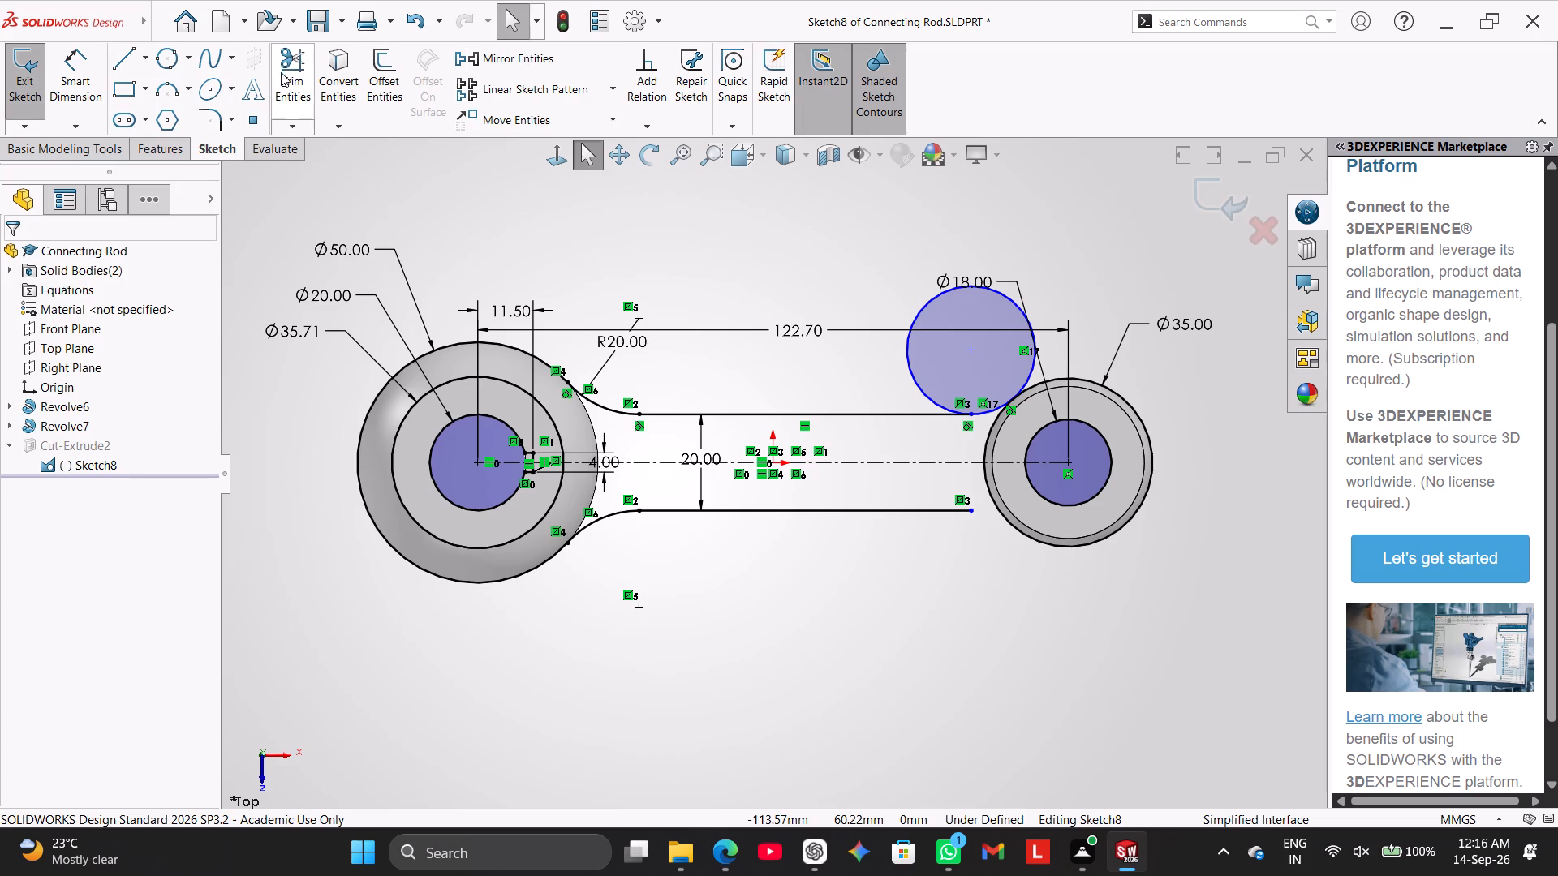
# Trim away the new circle's outer portion, leaving only the arc joining the upper shank line to the small end.
pyautogui.click(284, 69)
pyautogui.click(923, 308)
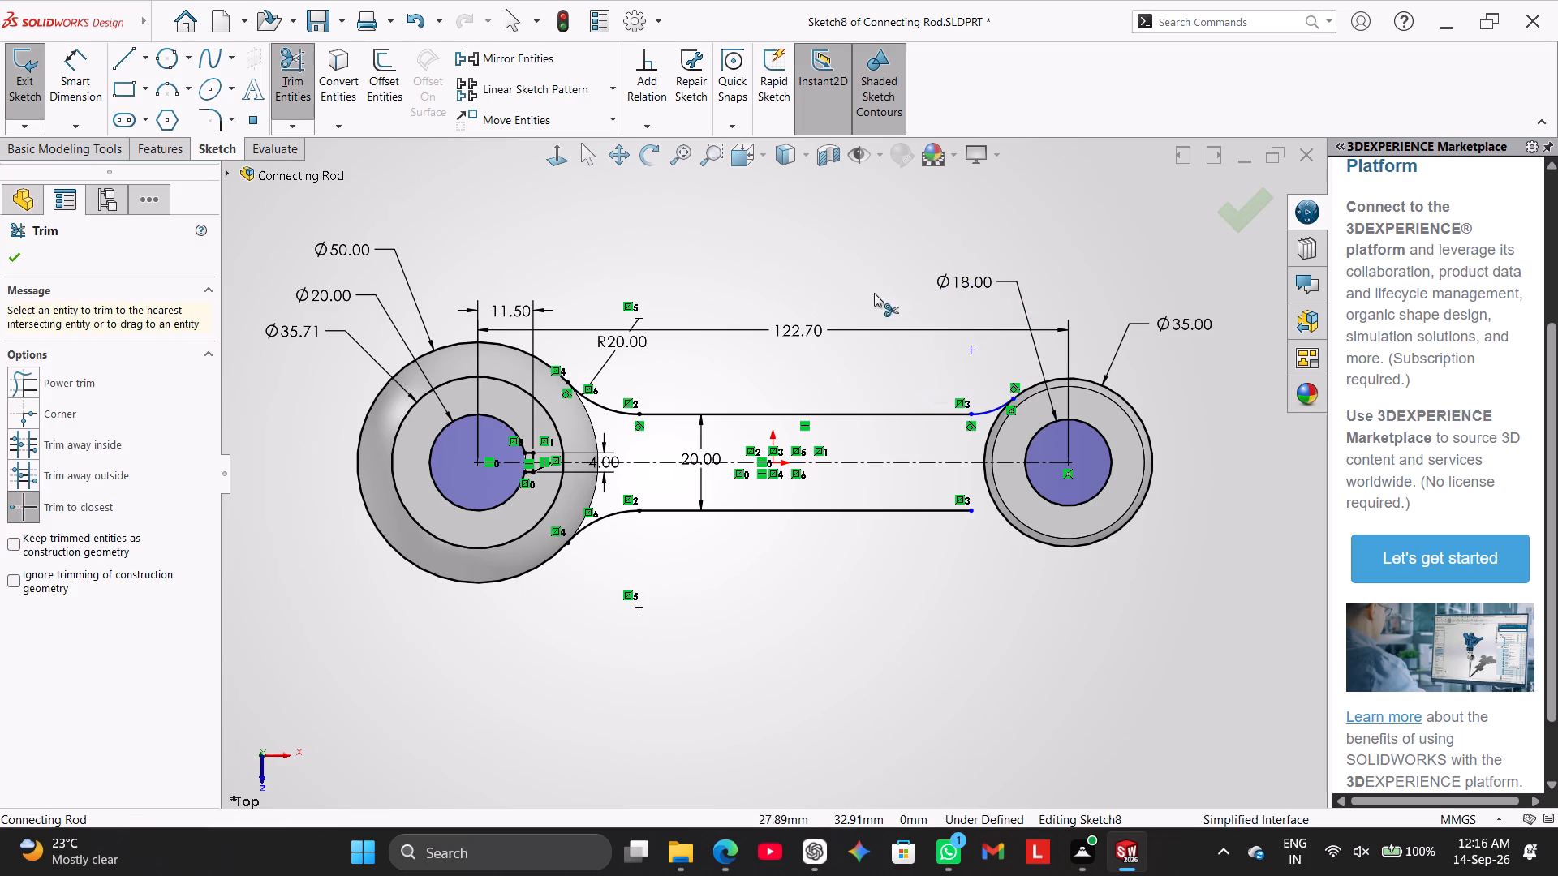
# Dimension the arc joining the upper shank line to the small end with a 10 mm radius.
pyautogui.moveTo(71, 84); pyautogui.dragTo(88, 88)
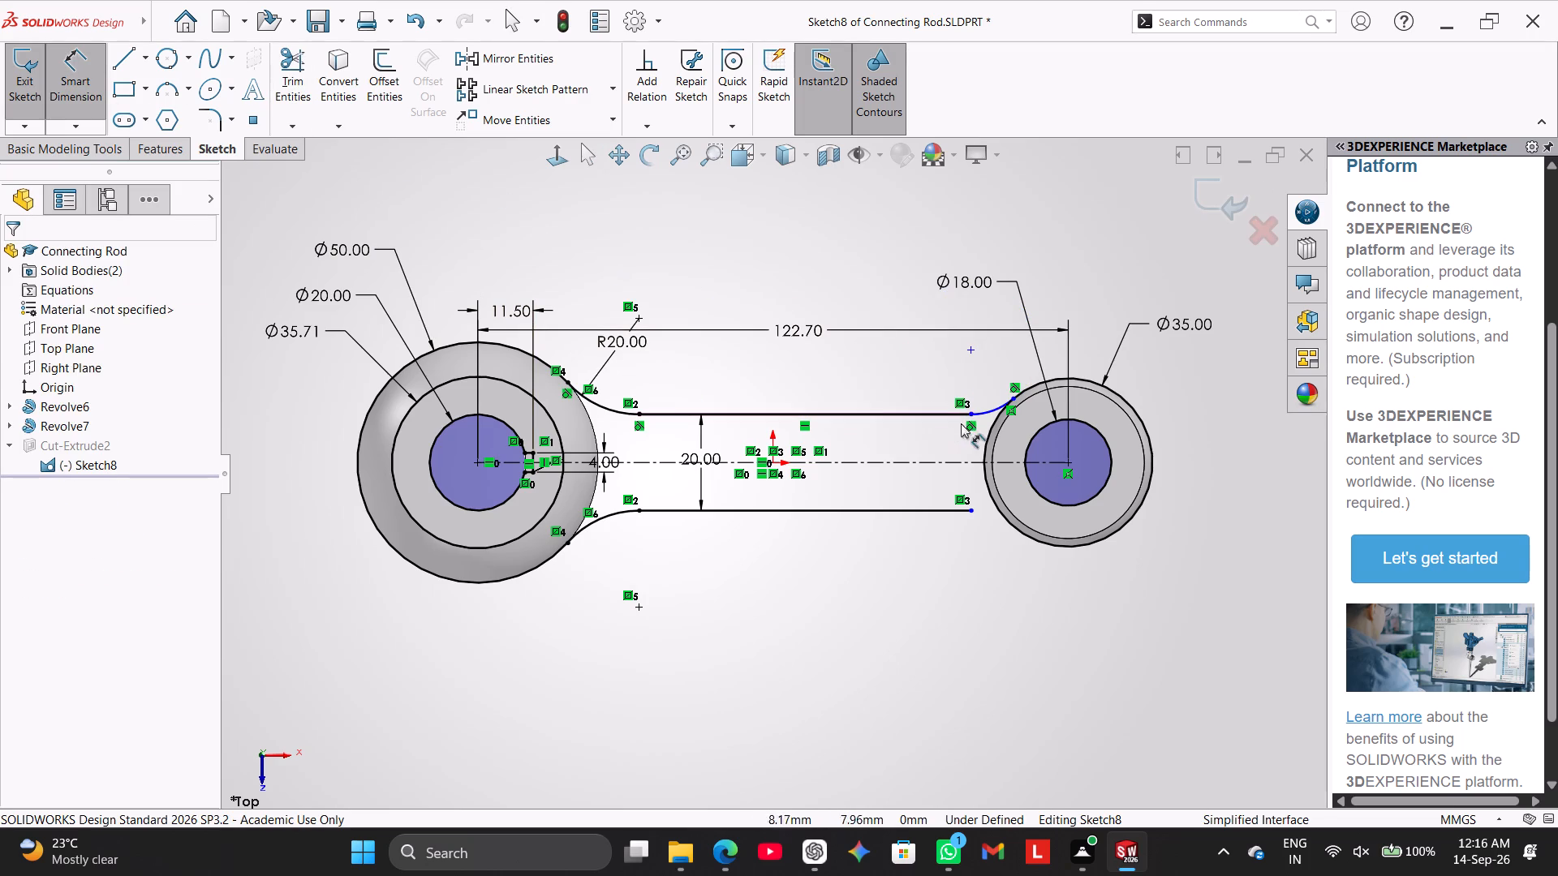
pyautogui.click(988, 410)
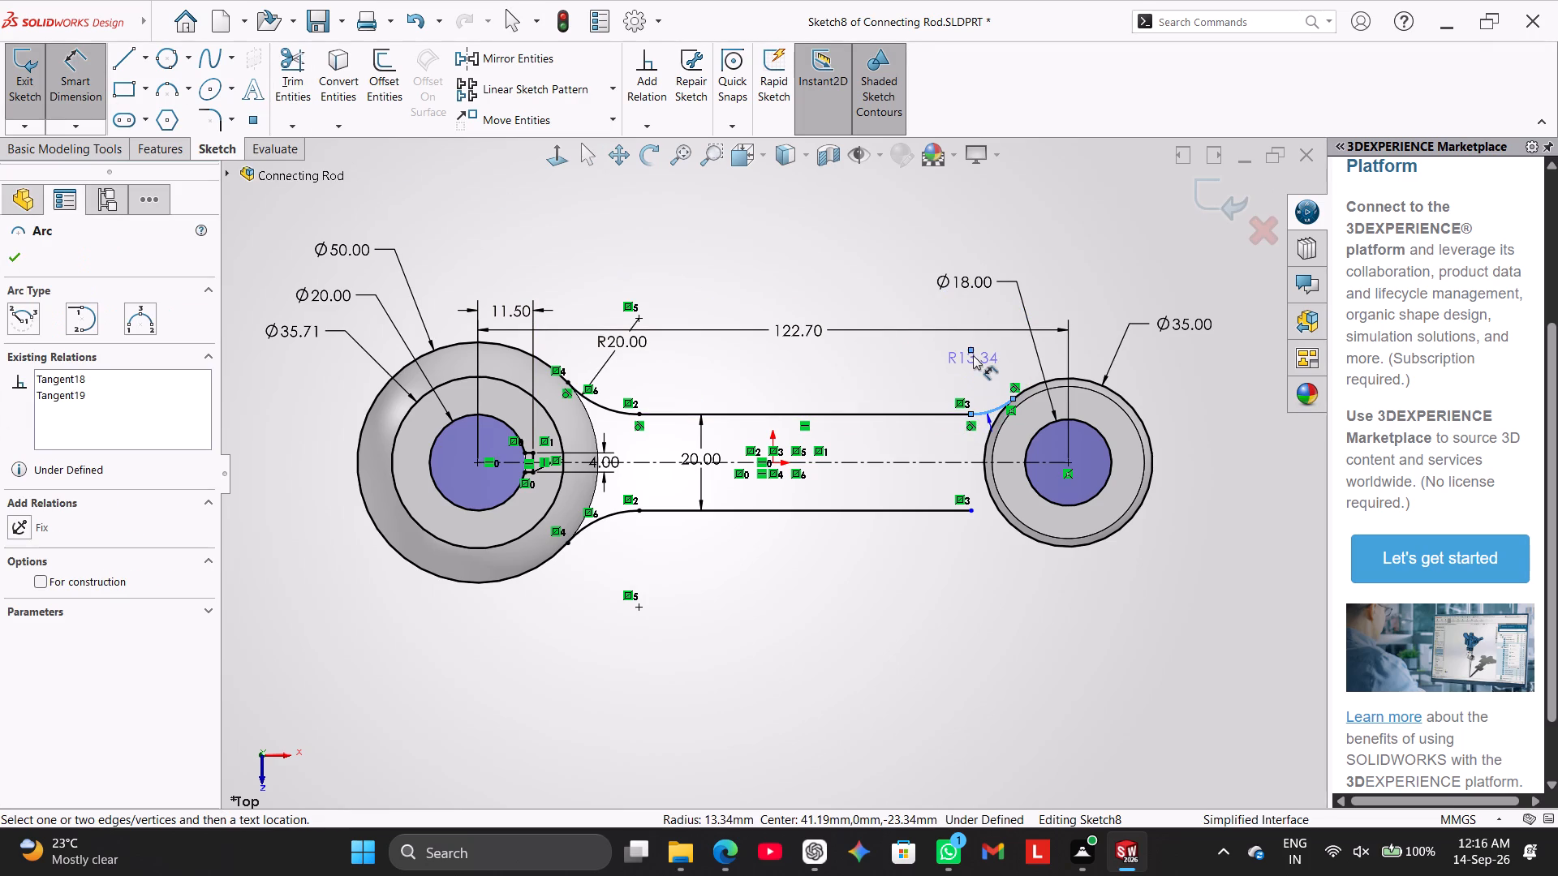
pyautogui.click(979, 367)
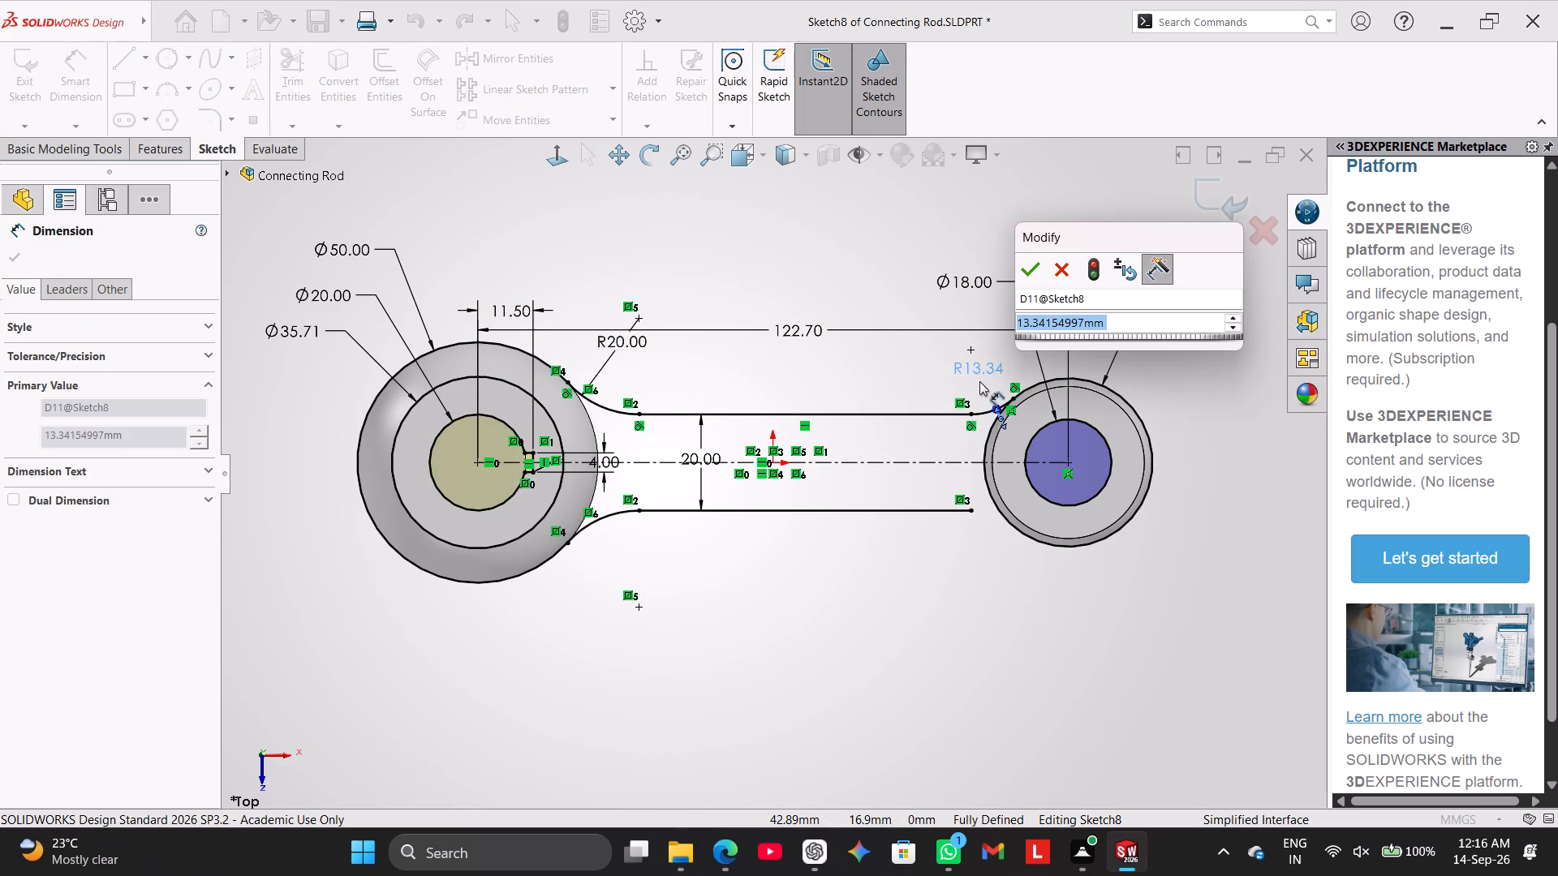
pyautogui.write('10')
pyautogui.press('Return')
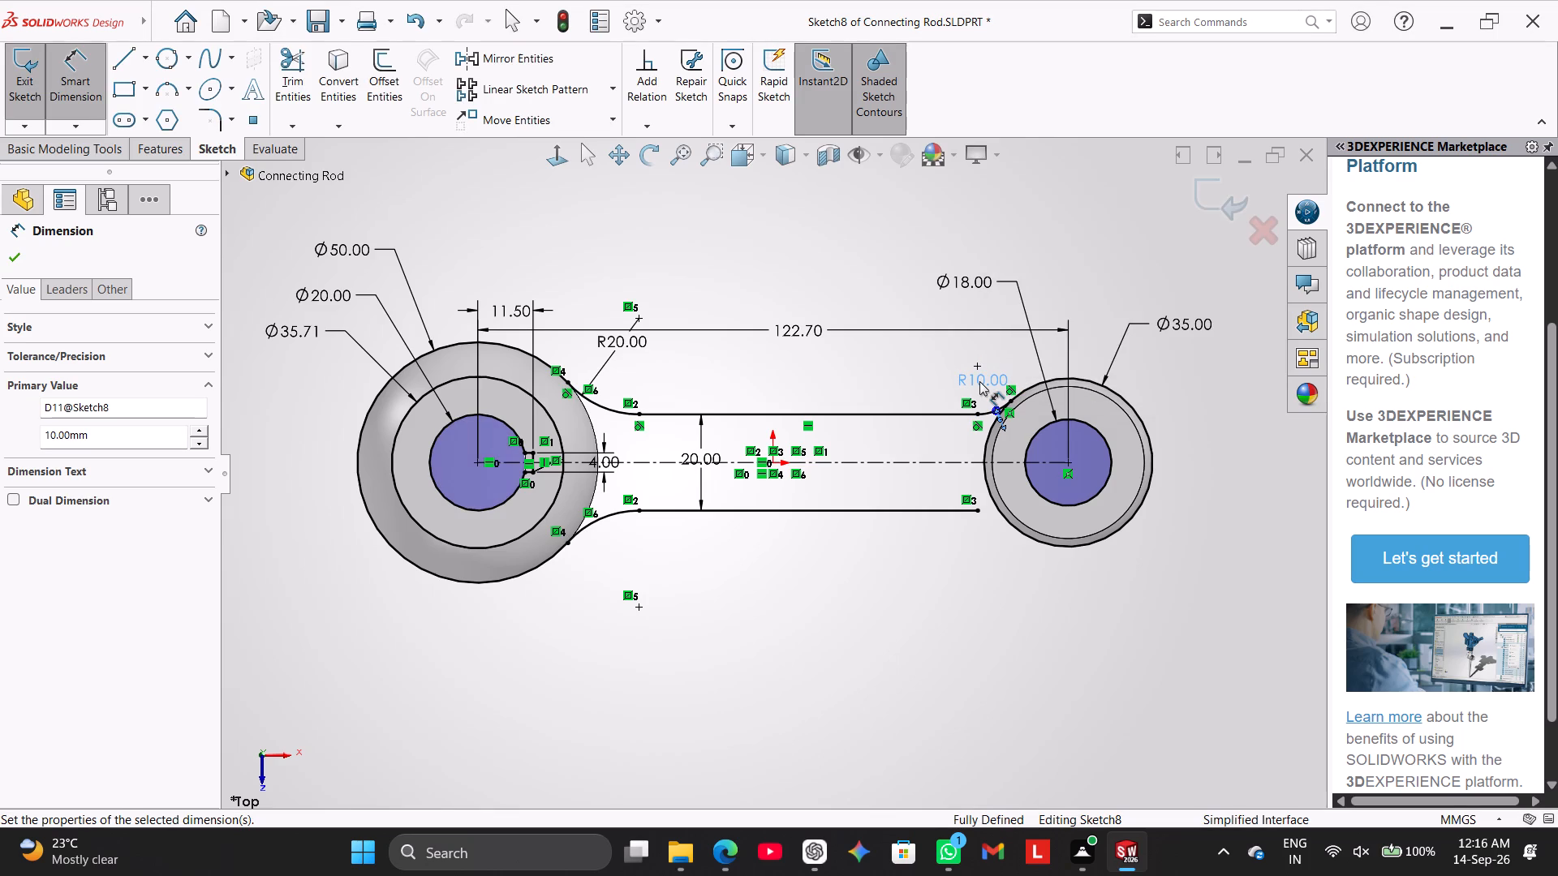
pyautogui.click(990, 670)
# Mirror the 10 mm arc about the horizontal centreline to blend the lower shank line into the small end.
pyautogui.scroll(-3, 962, 360)
pyautogui.scroll(-2, 1034, 423)
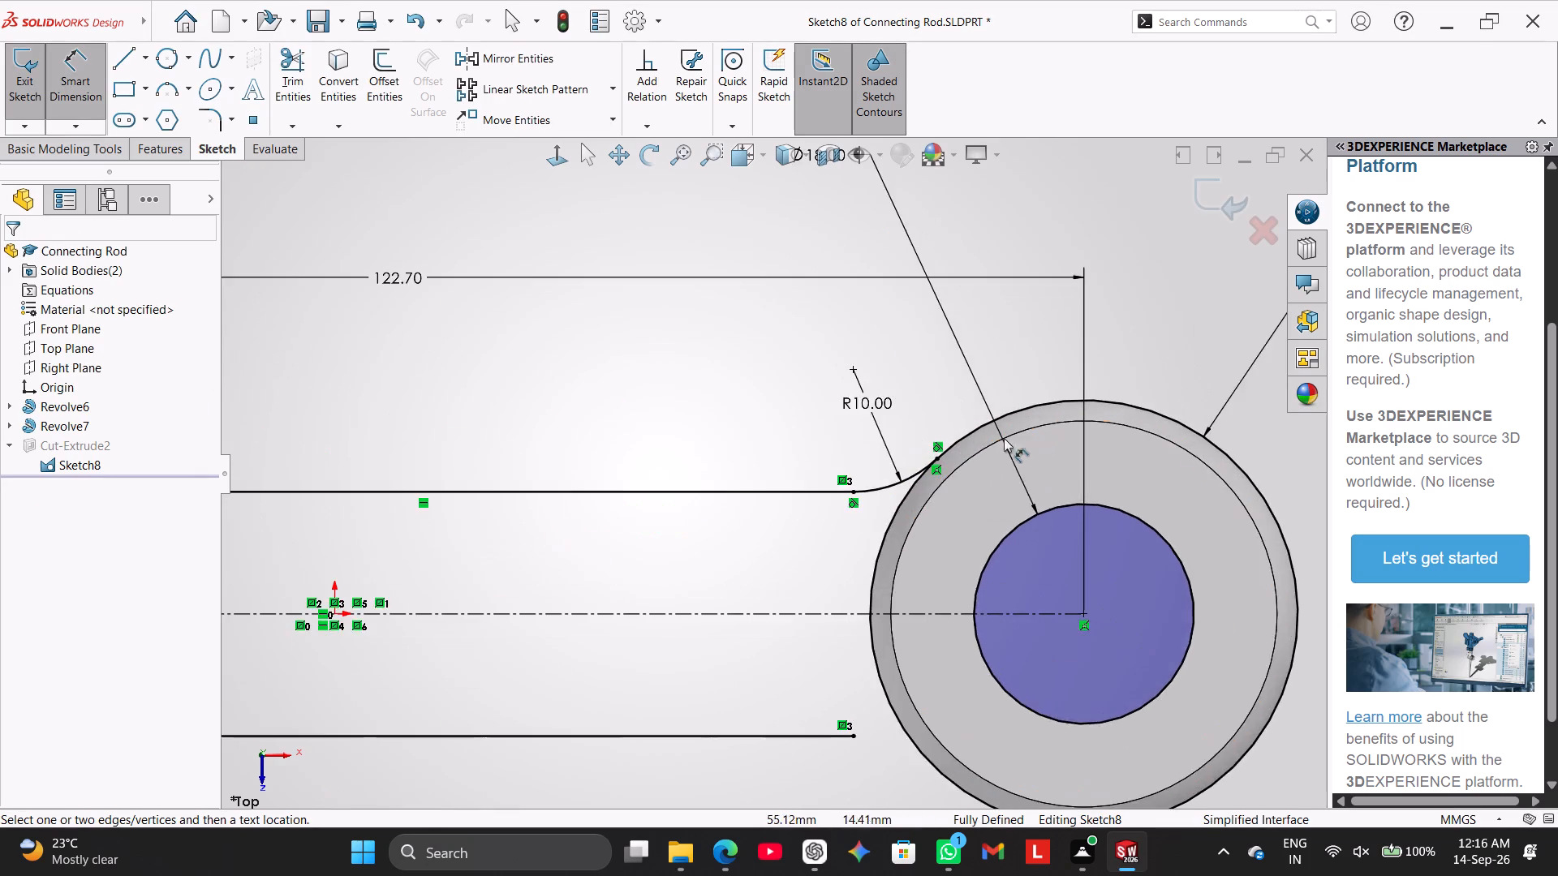
pyautogui.scroll(4, 982, 427)
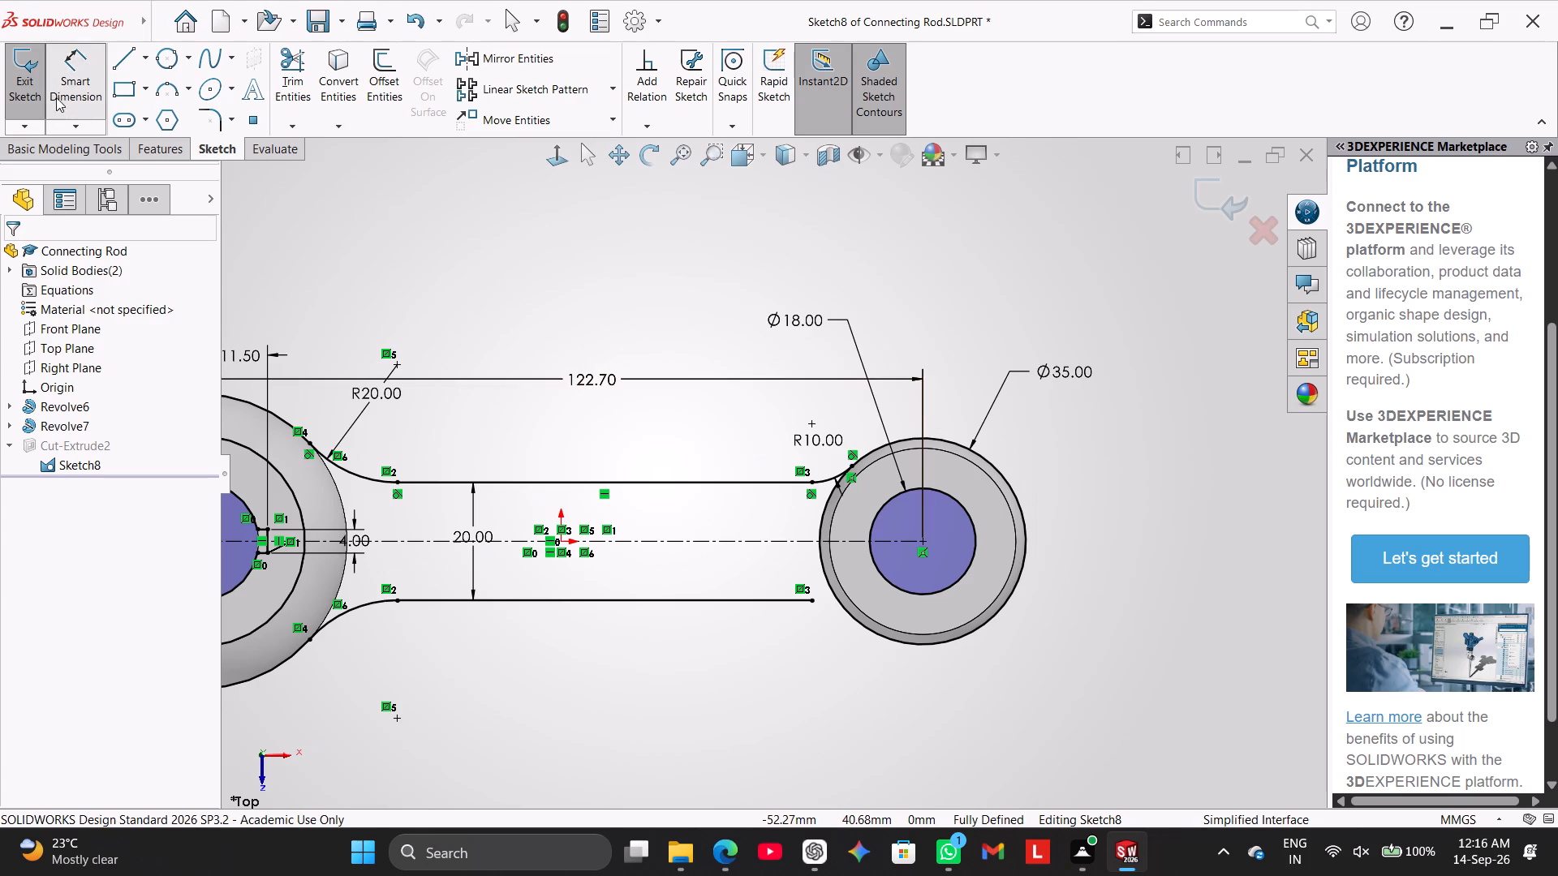
pyautogui.click(542, 55)
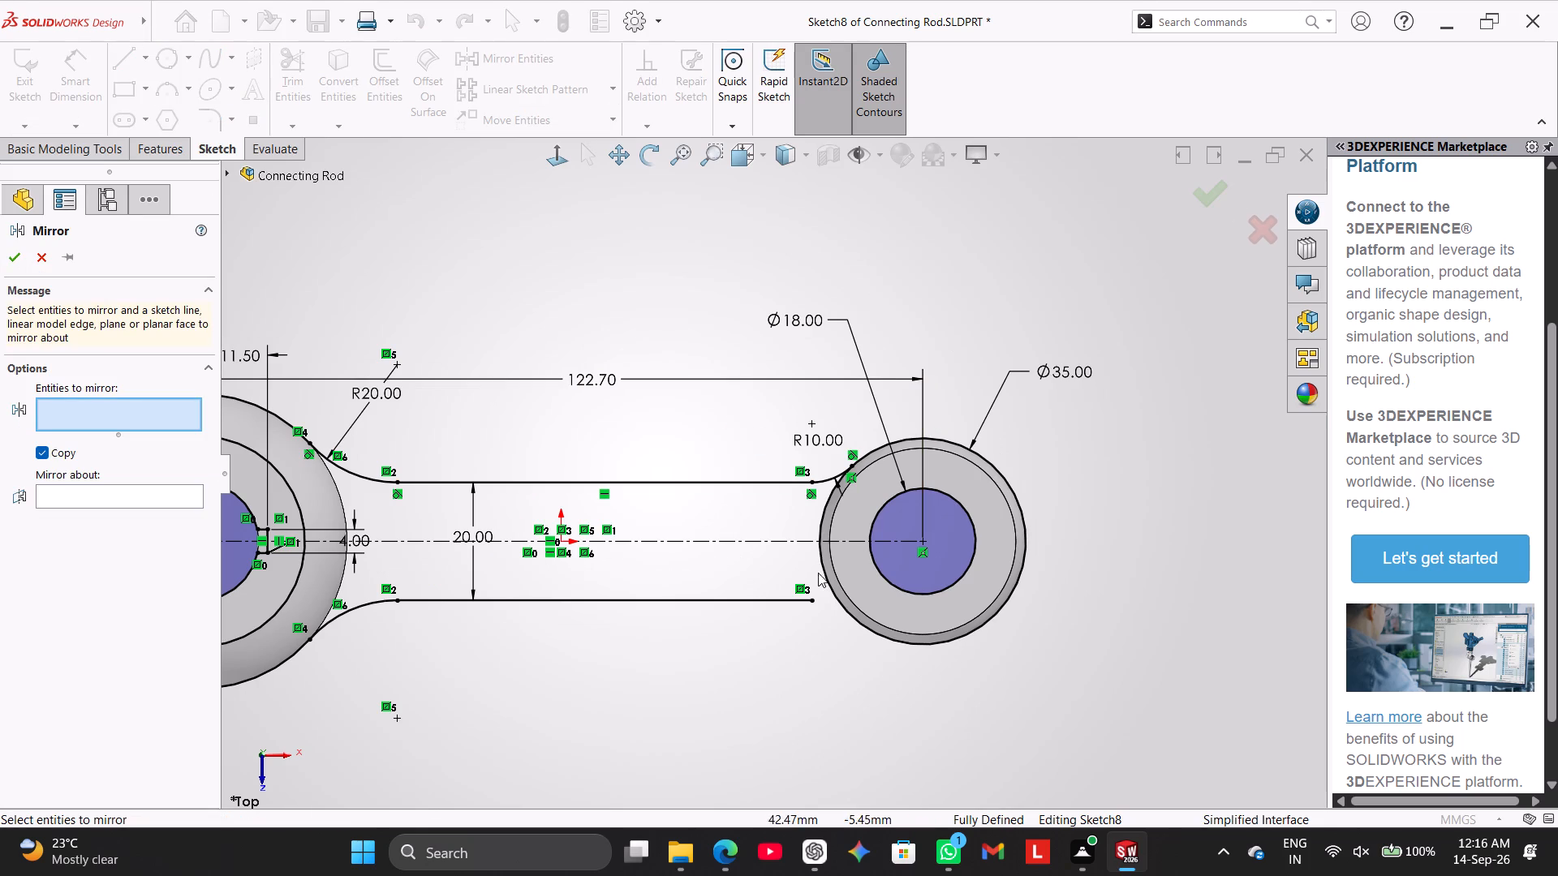
pyautogui.click(818, 480)
pyautogui.moveTo(139, 499); pyautogui.dragTo(151, 505)
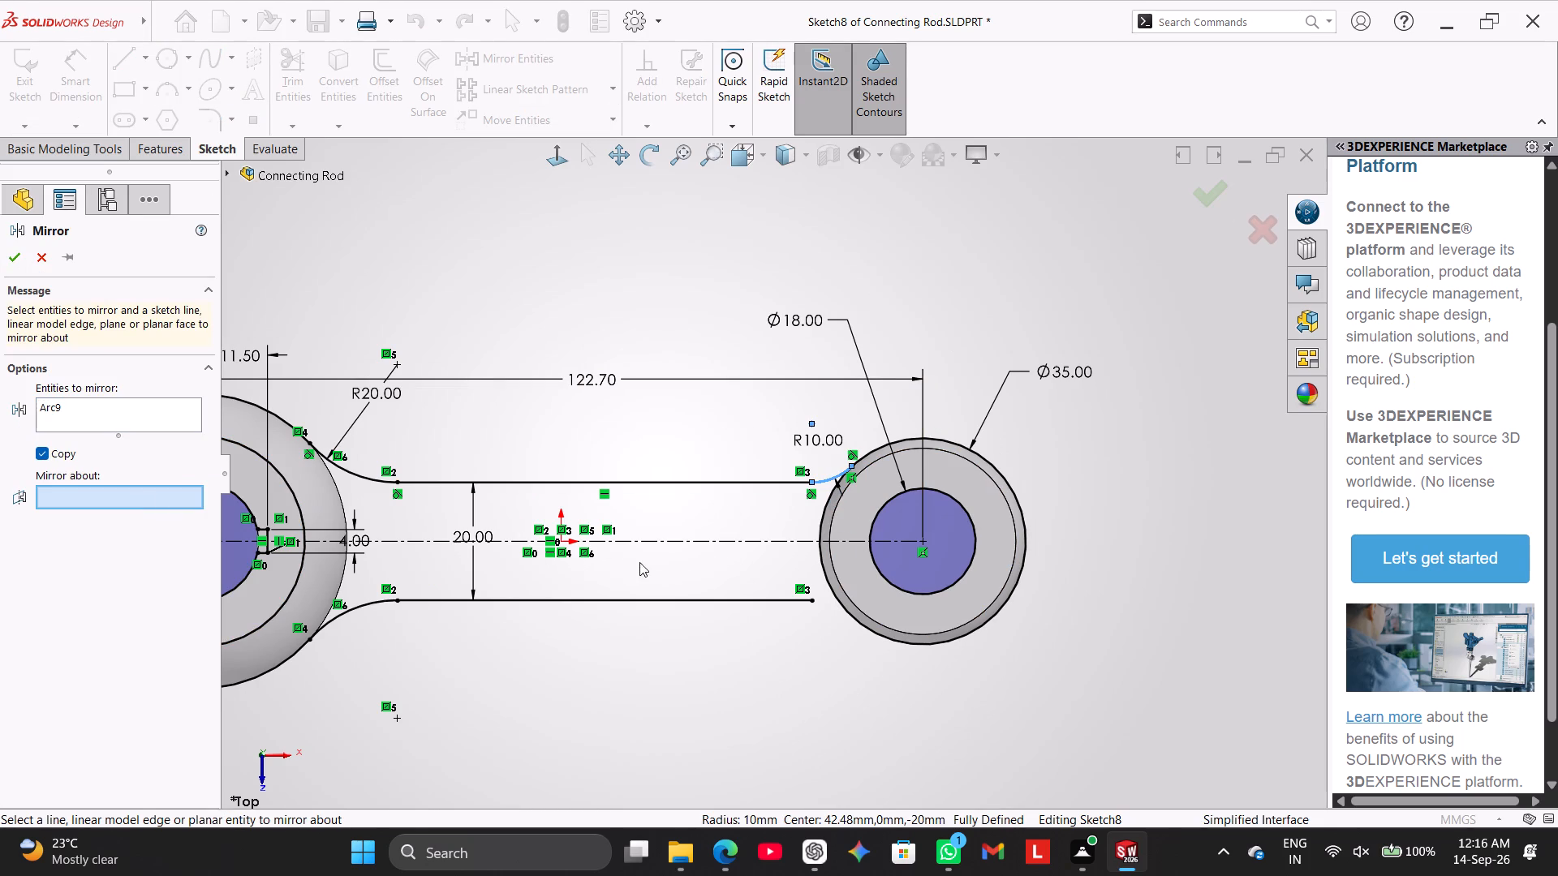
pyautogui.click(706, 543)
pyautogui.click(12, 247)
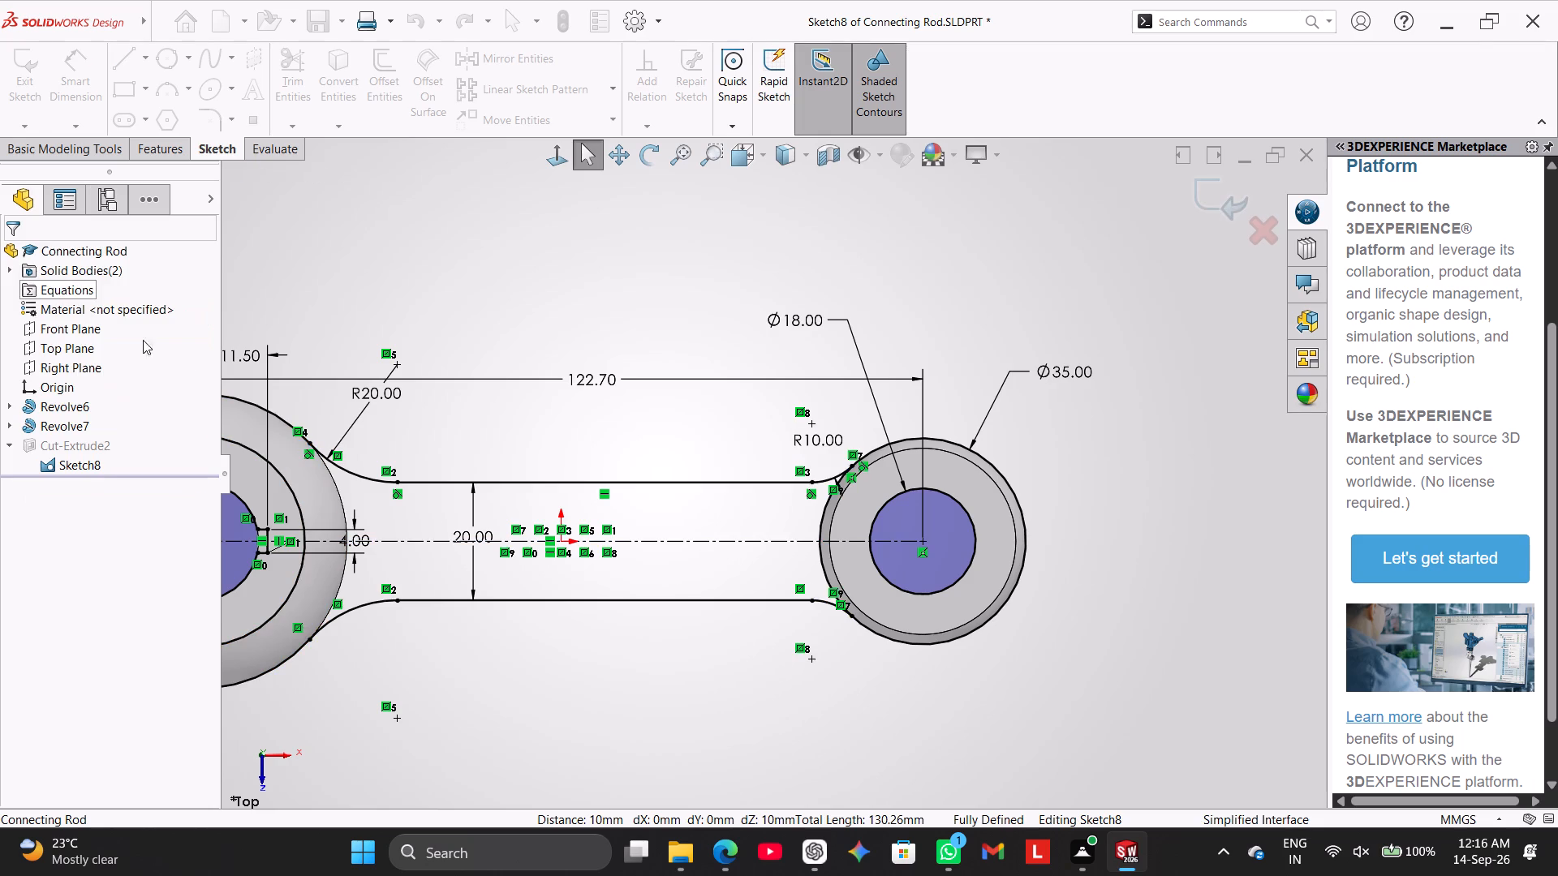
# Trim away the 35 mm circle's inner portion between the two 10 mm arcs, opening the shank outline into the small end.
pyautogui.scroll(-3, 871, 480)
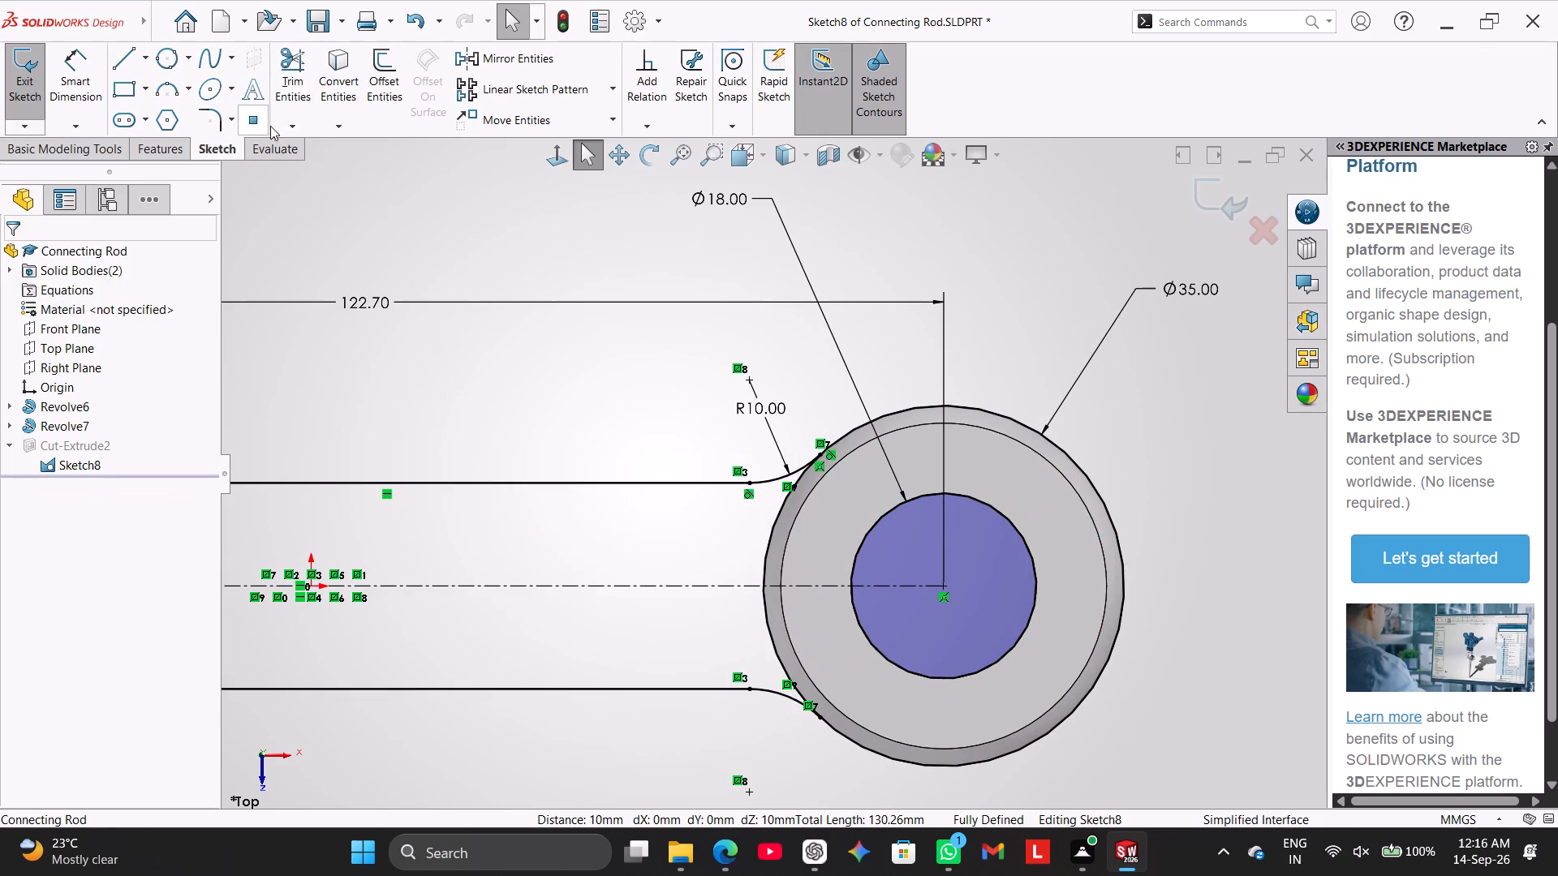
pyautogui.click(308, 92)
pyautogui.click(767, 533)
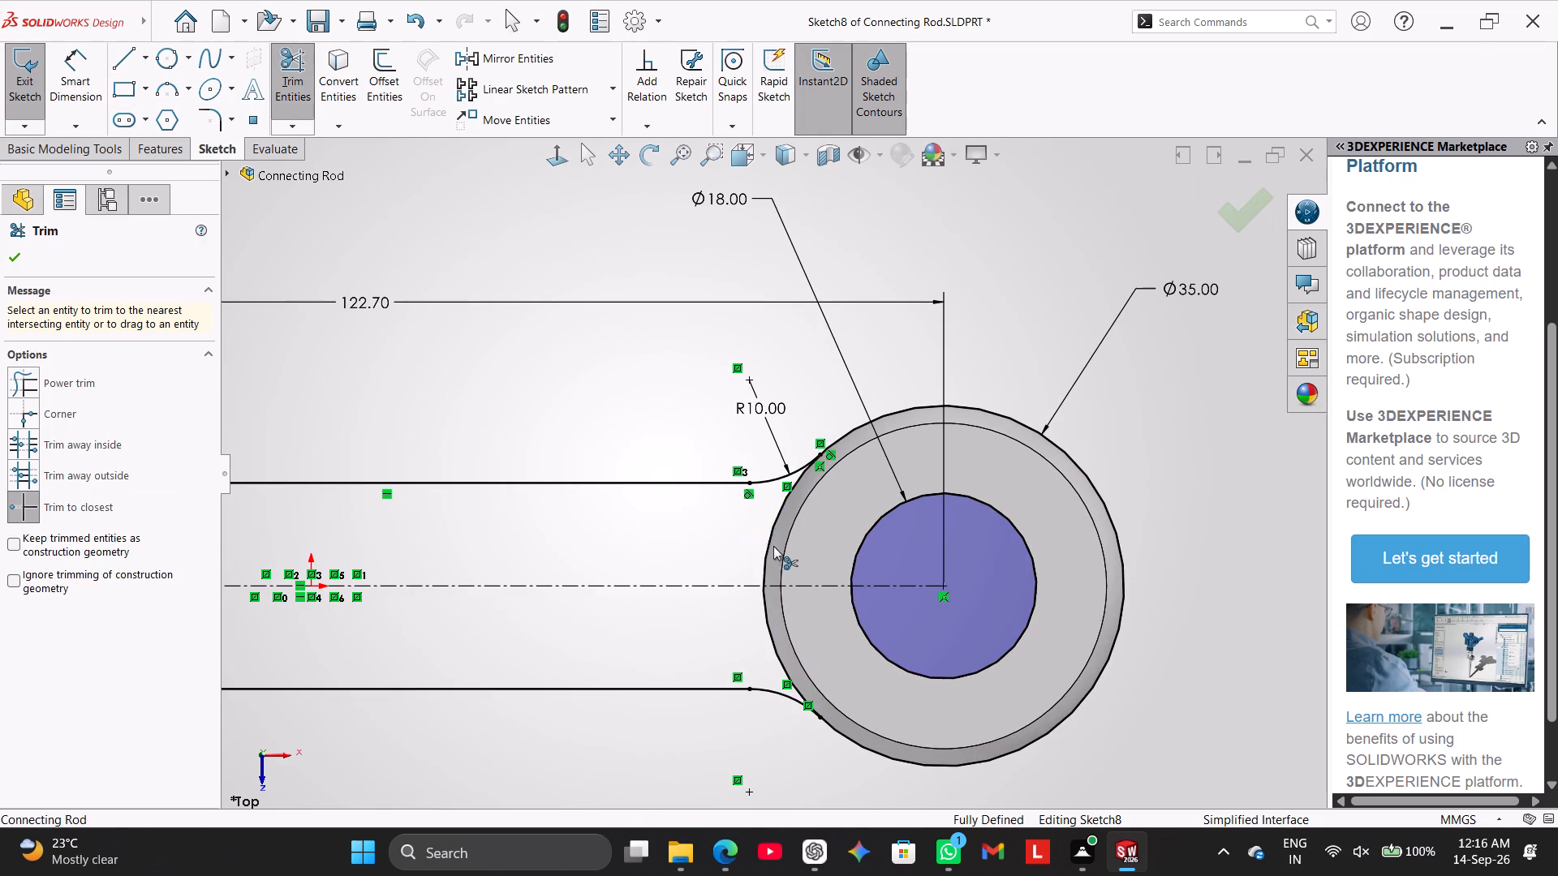
pyautogui.click(773, 637)
pyautogui.scroll(2, 677, 689)
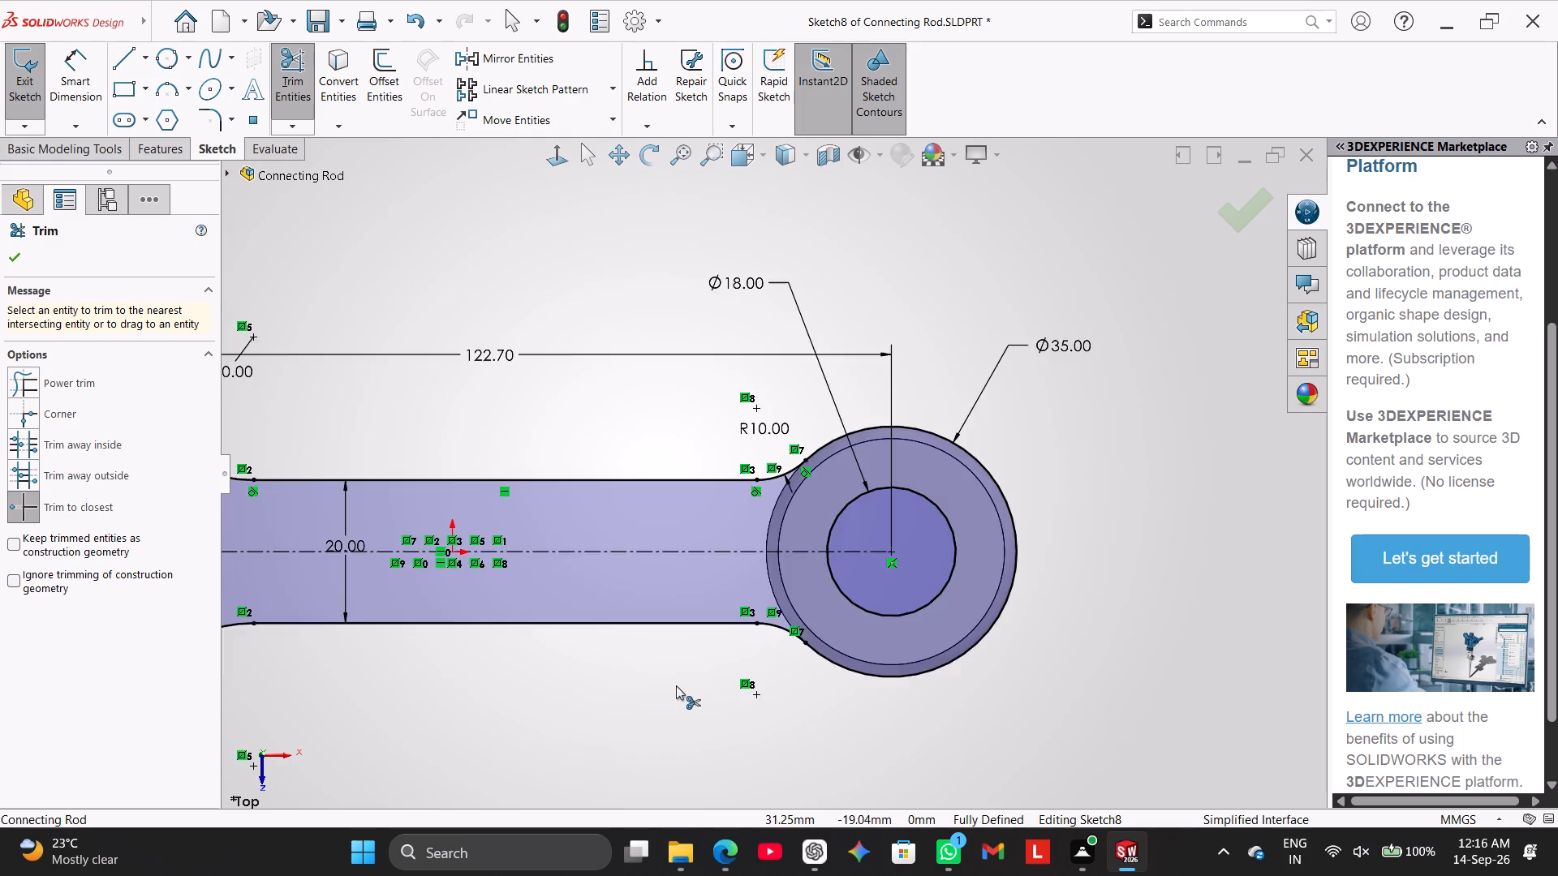
pyautogui.scroll(3, 676, 685)
pyautogui.scroll(1, 539, 583)
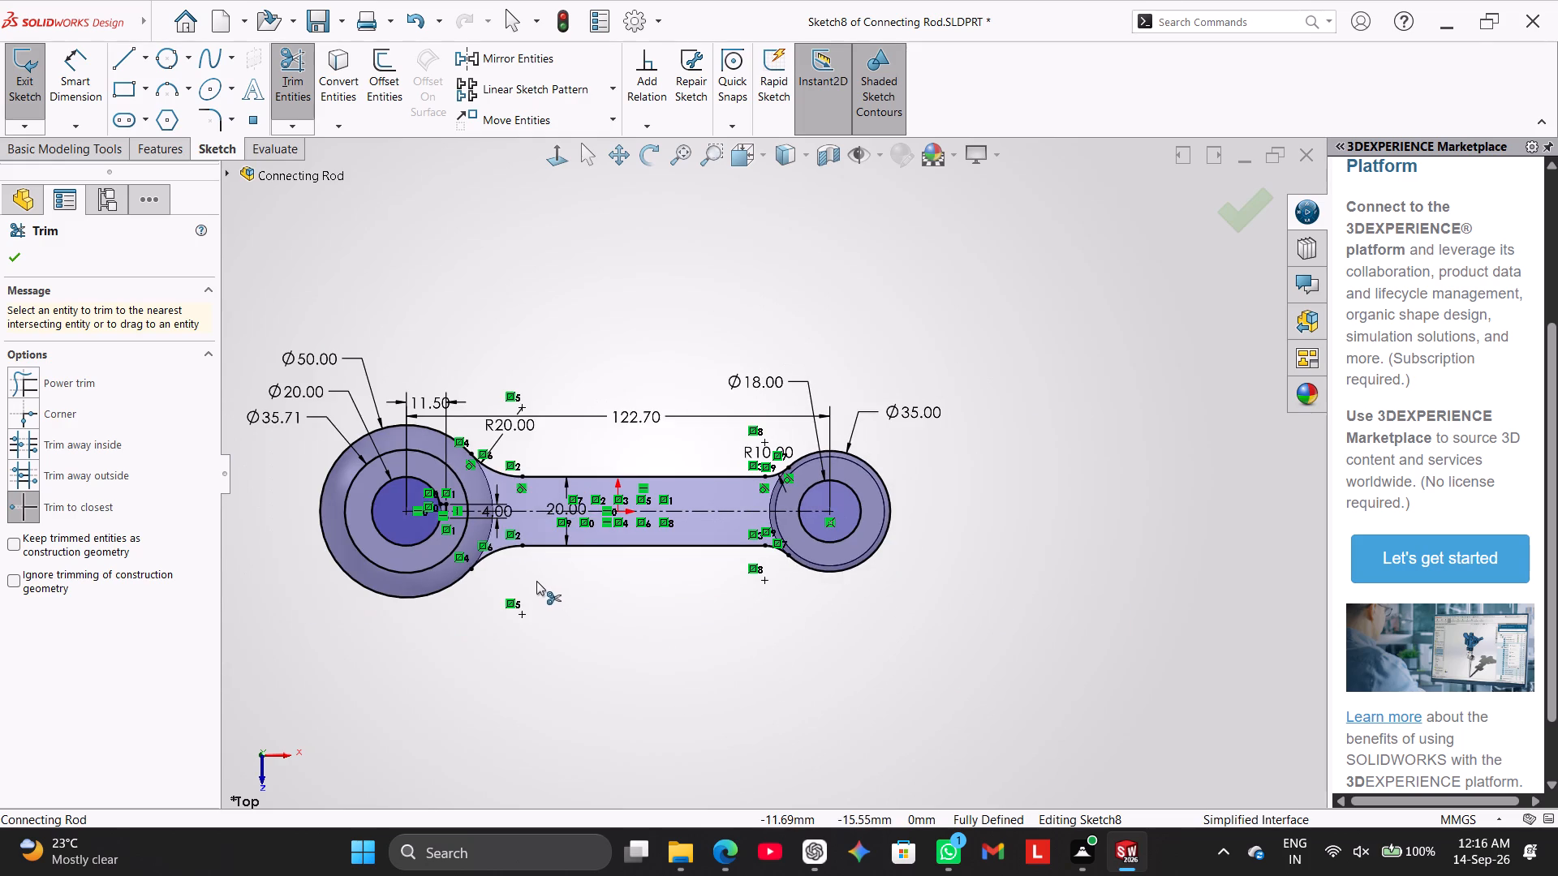
pyautogui.scroll(-2, 532, 569)
pyautogui.keyDown('ctrl'); pyautogui.moveTo(713, 643); pyautogui.dragTo(706, 651, button='right'); pyautogui.keyUp('ctrl')
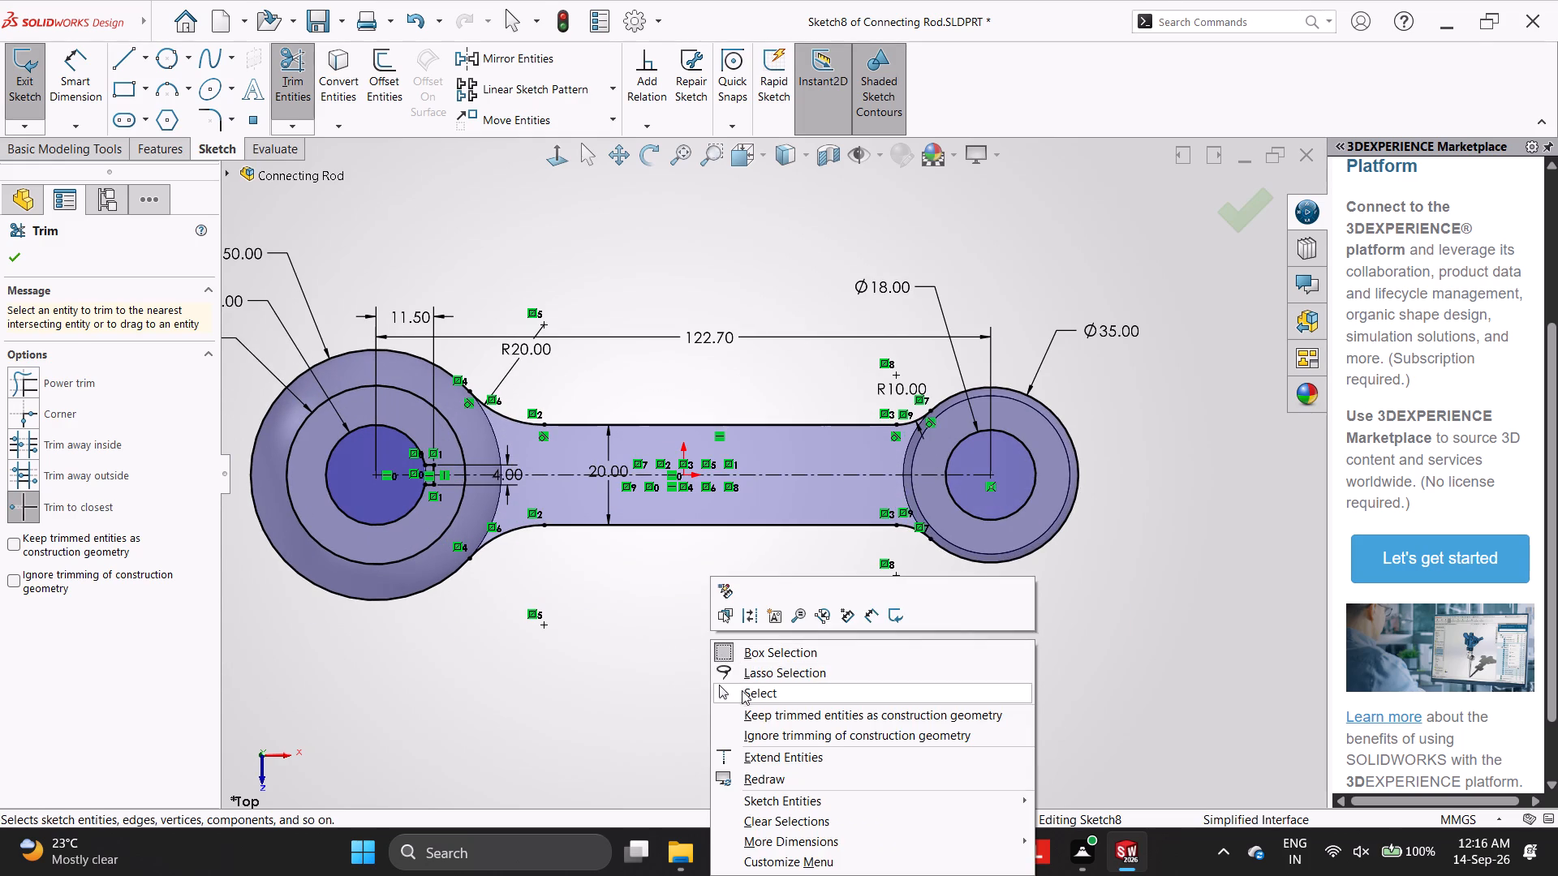
pyautogui.click(742, 693)
# Exit the sketch containing the shank outline, keeping its changes.
pyautogui.moveTo(680, 654); pyautogui.dragTo(686, 620, button='middle')
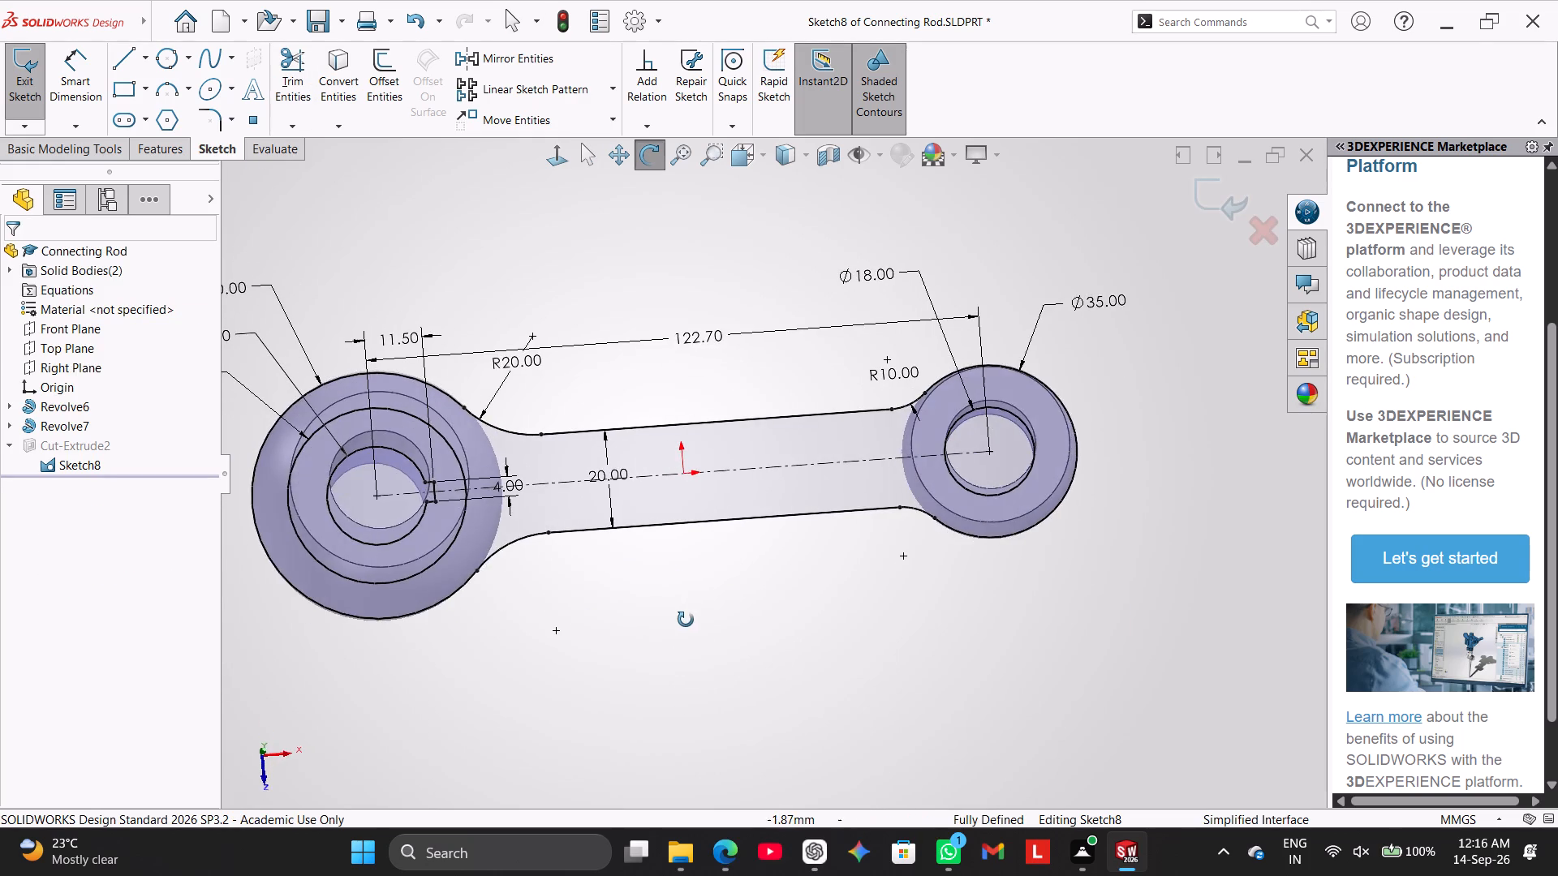
pyautogui.moveTo(686, 620); pyautogui.dragTo(665, 601, button='middle')
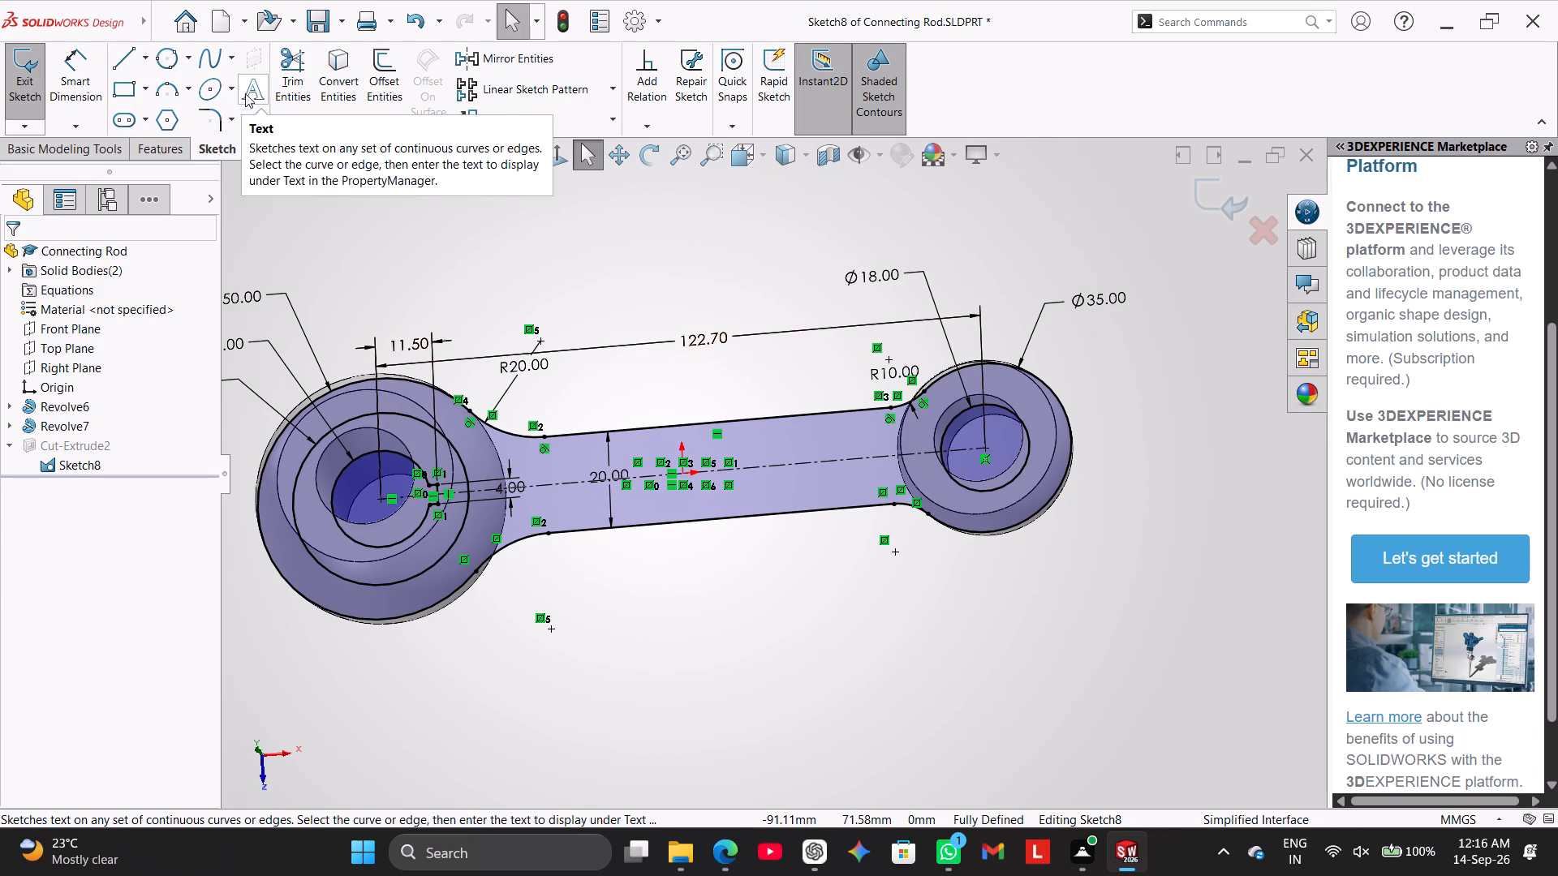
pyautogui.click(161, 145)
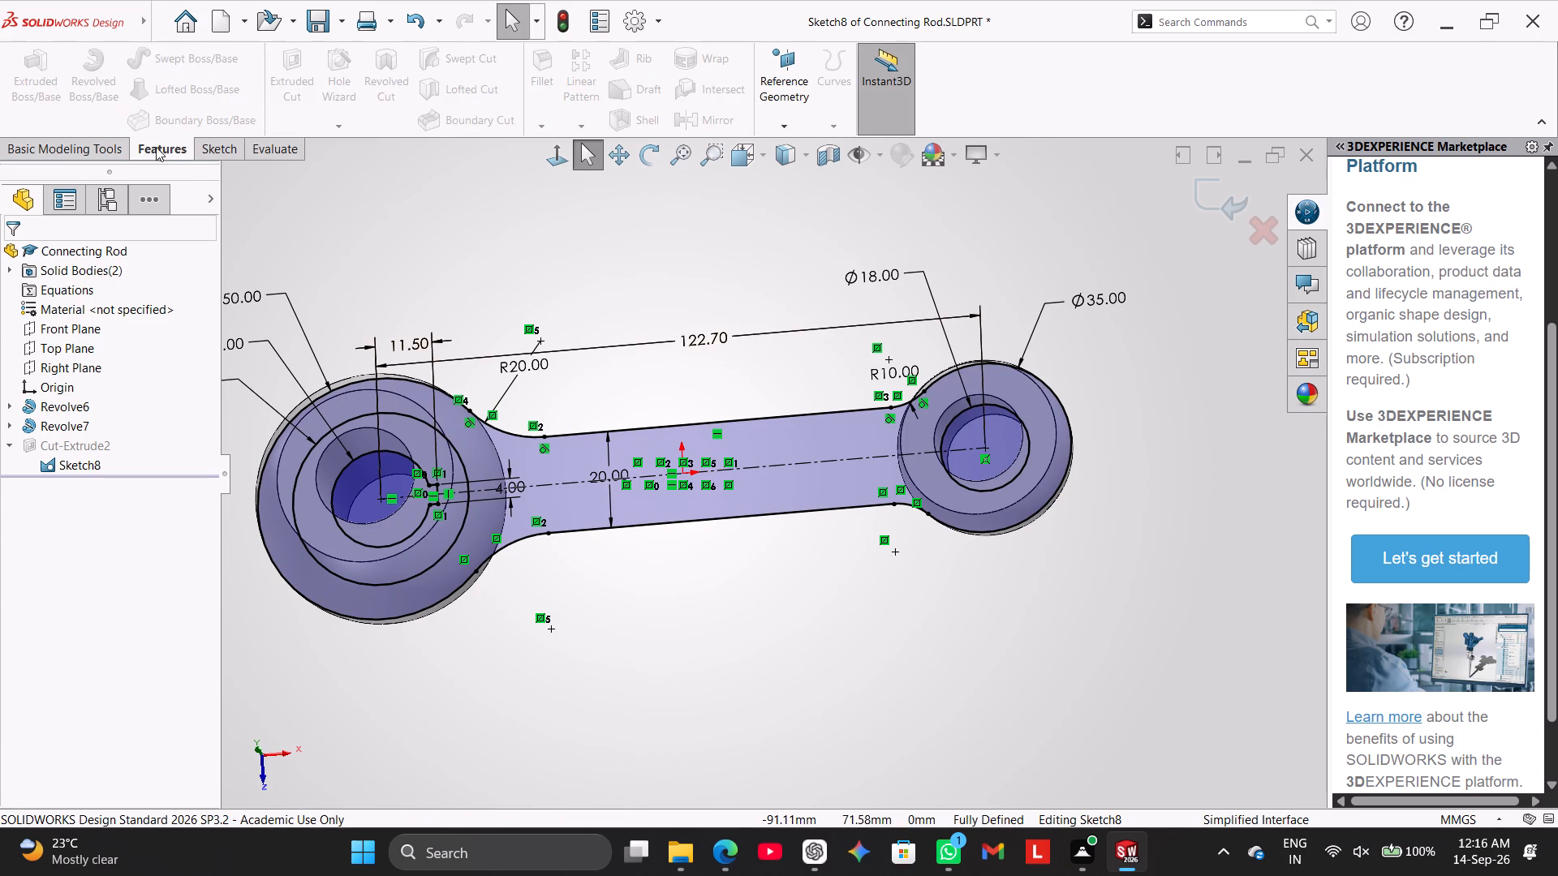
pyautogui.click(208, 151)
pyautogui.click(38, 65)
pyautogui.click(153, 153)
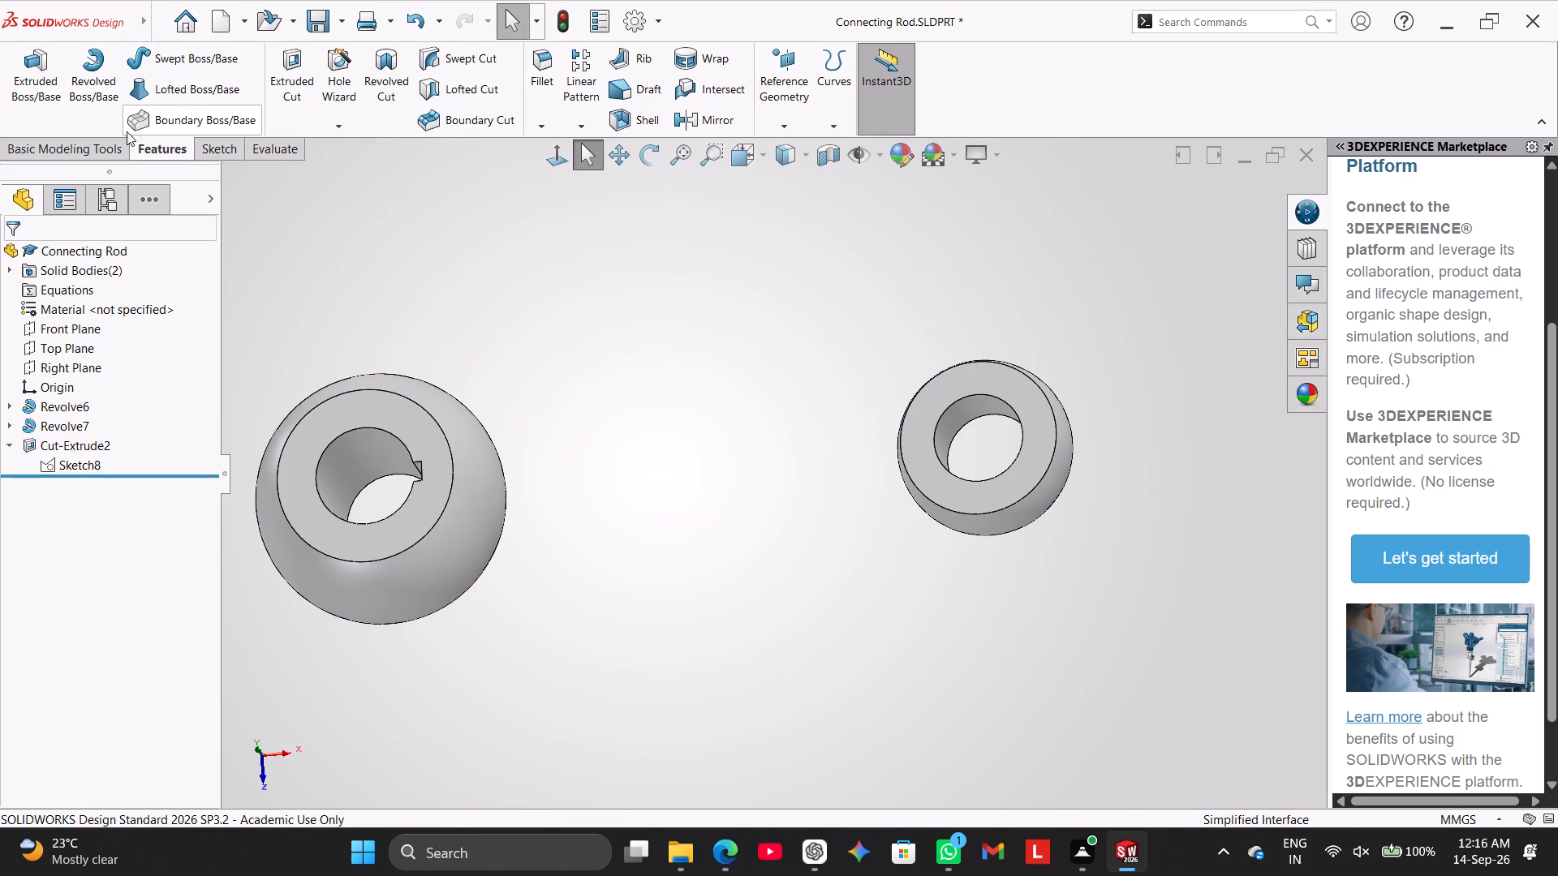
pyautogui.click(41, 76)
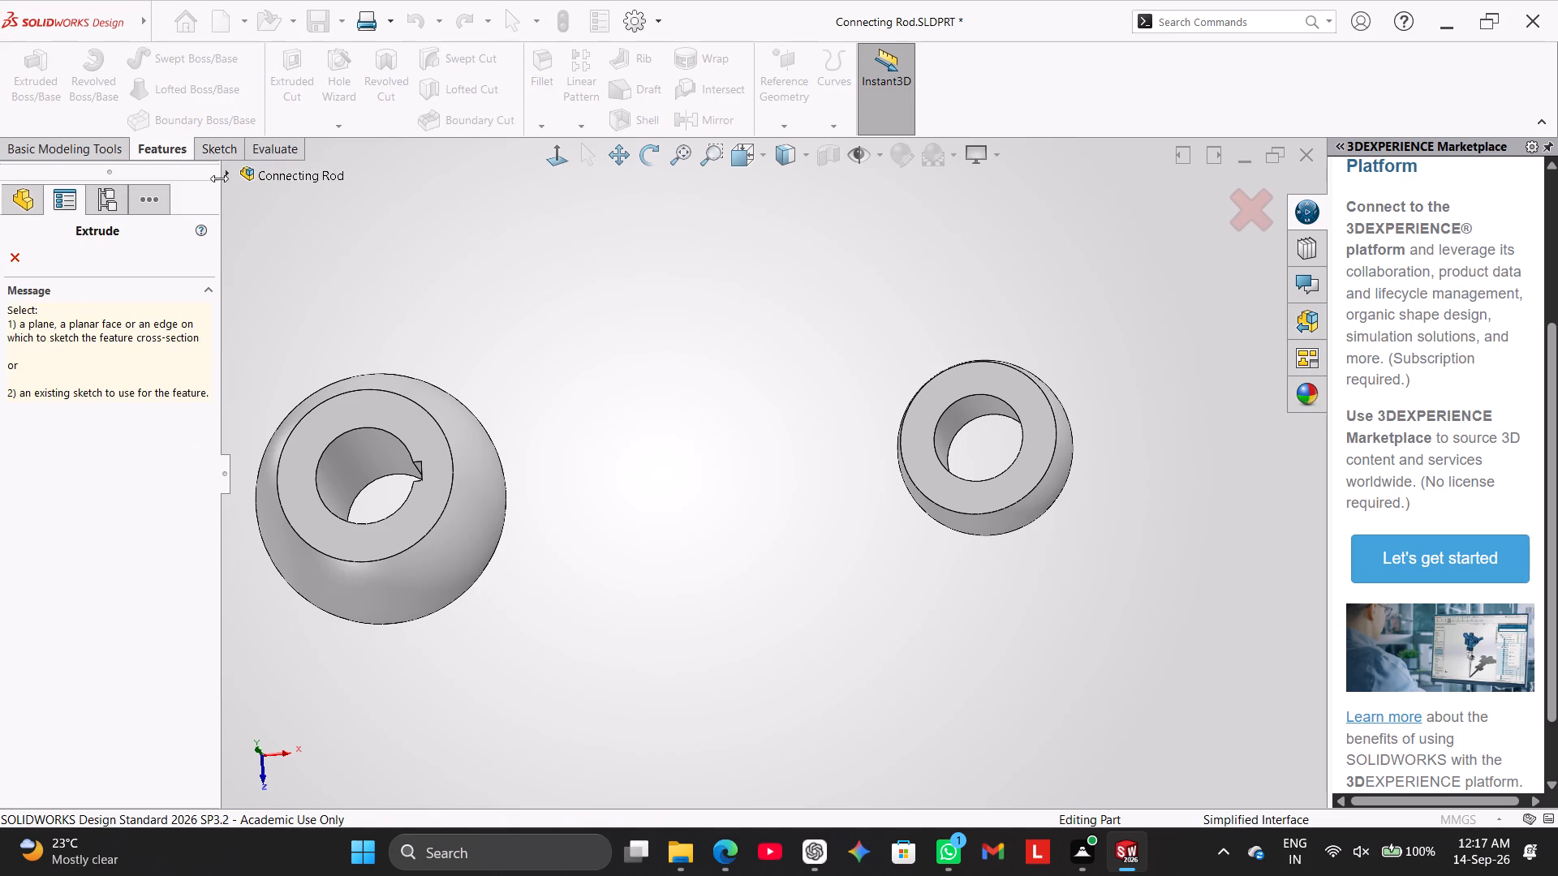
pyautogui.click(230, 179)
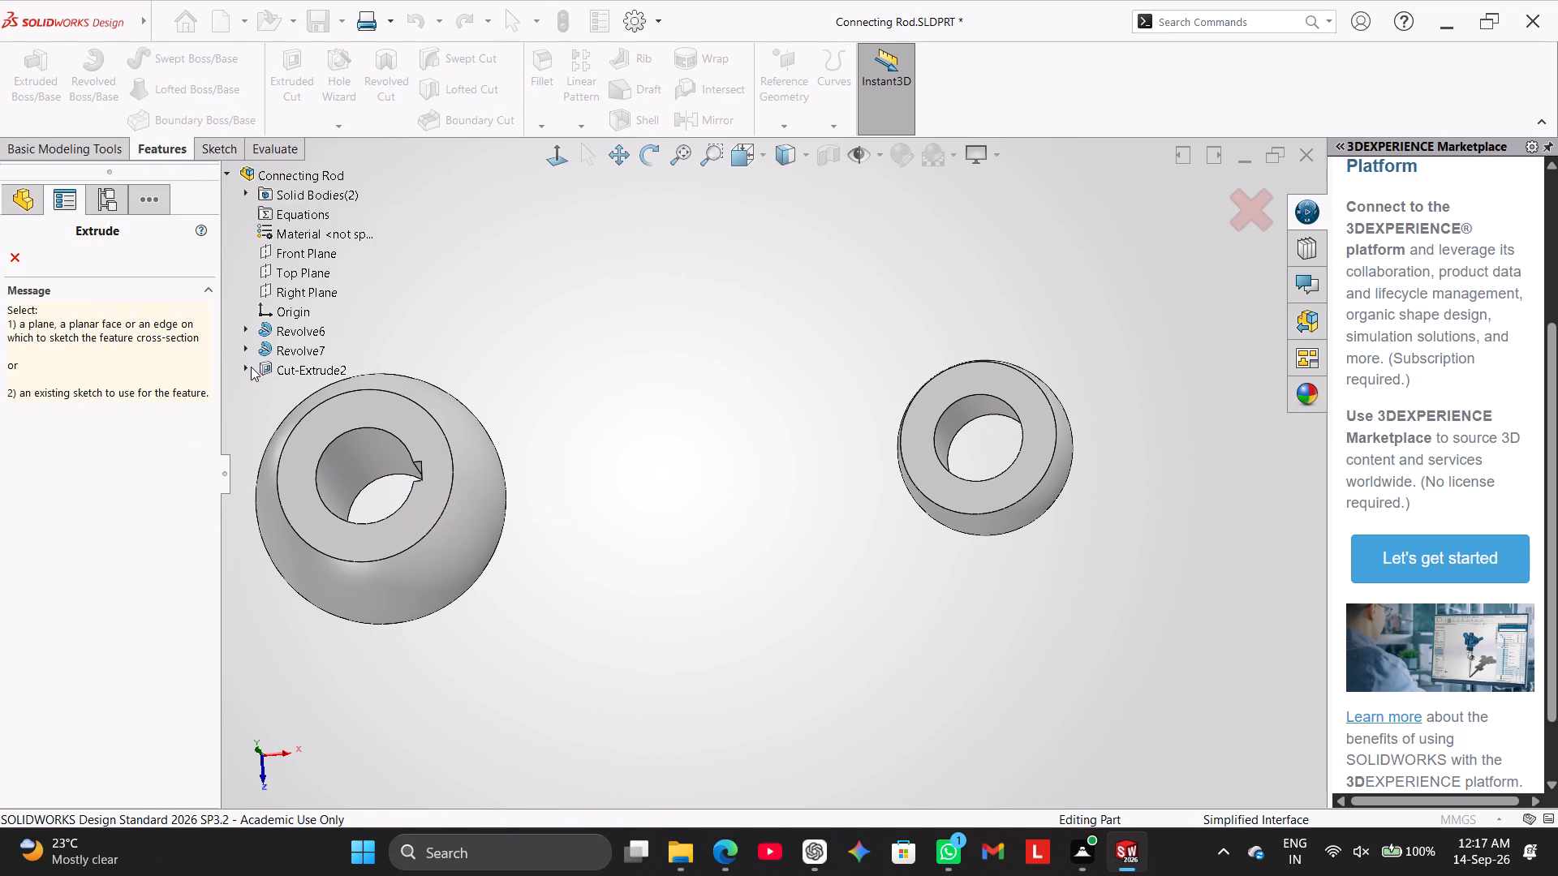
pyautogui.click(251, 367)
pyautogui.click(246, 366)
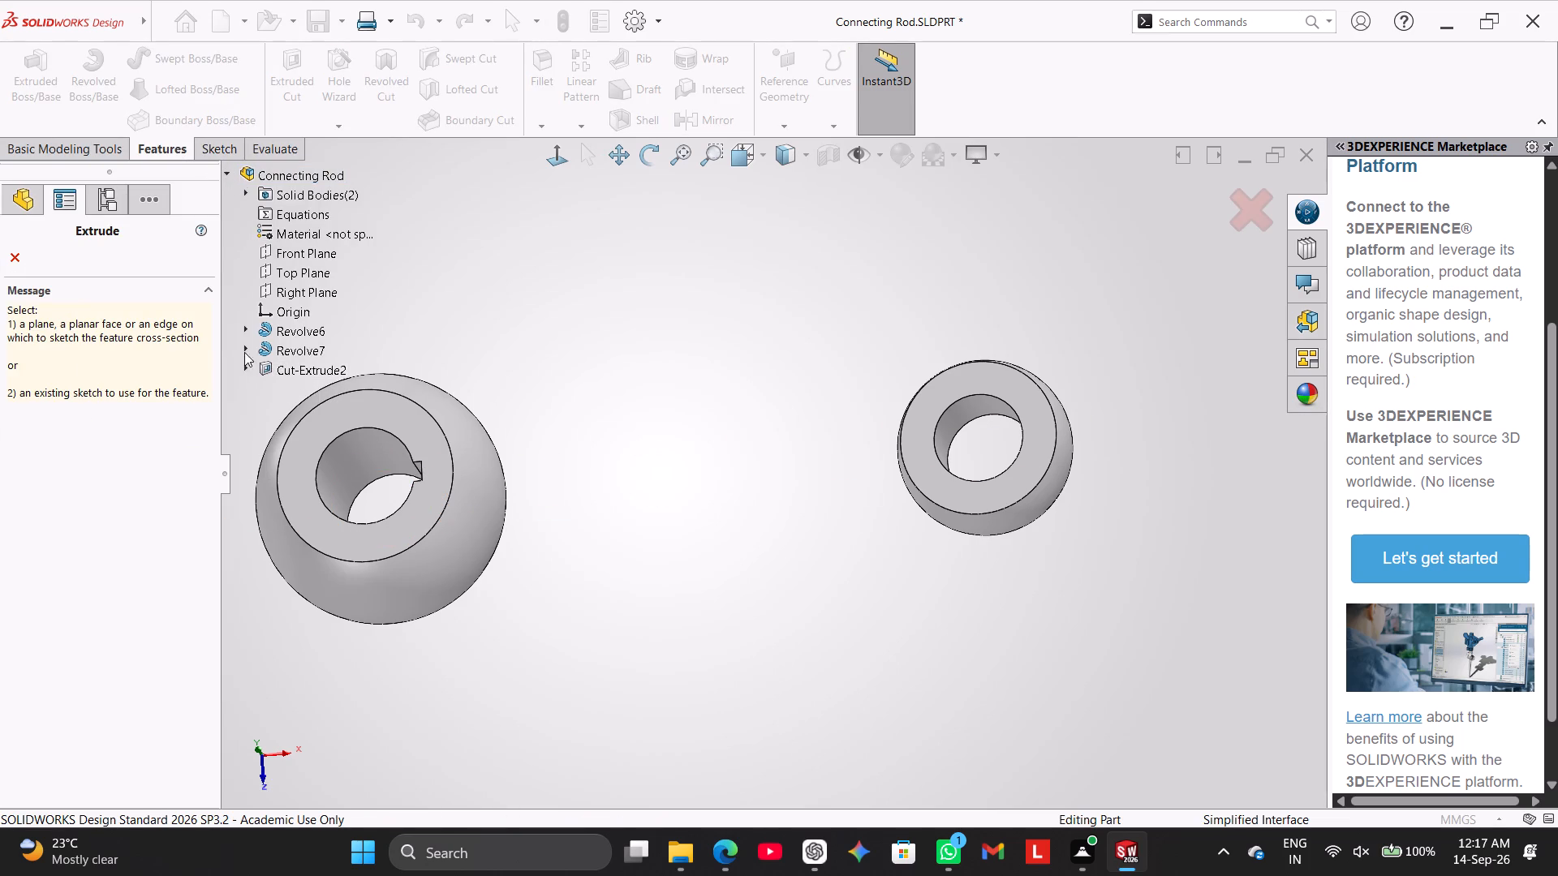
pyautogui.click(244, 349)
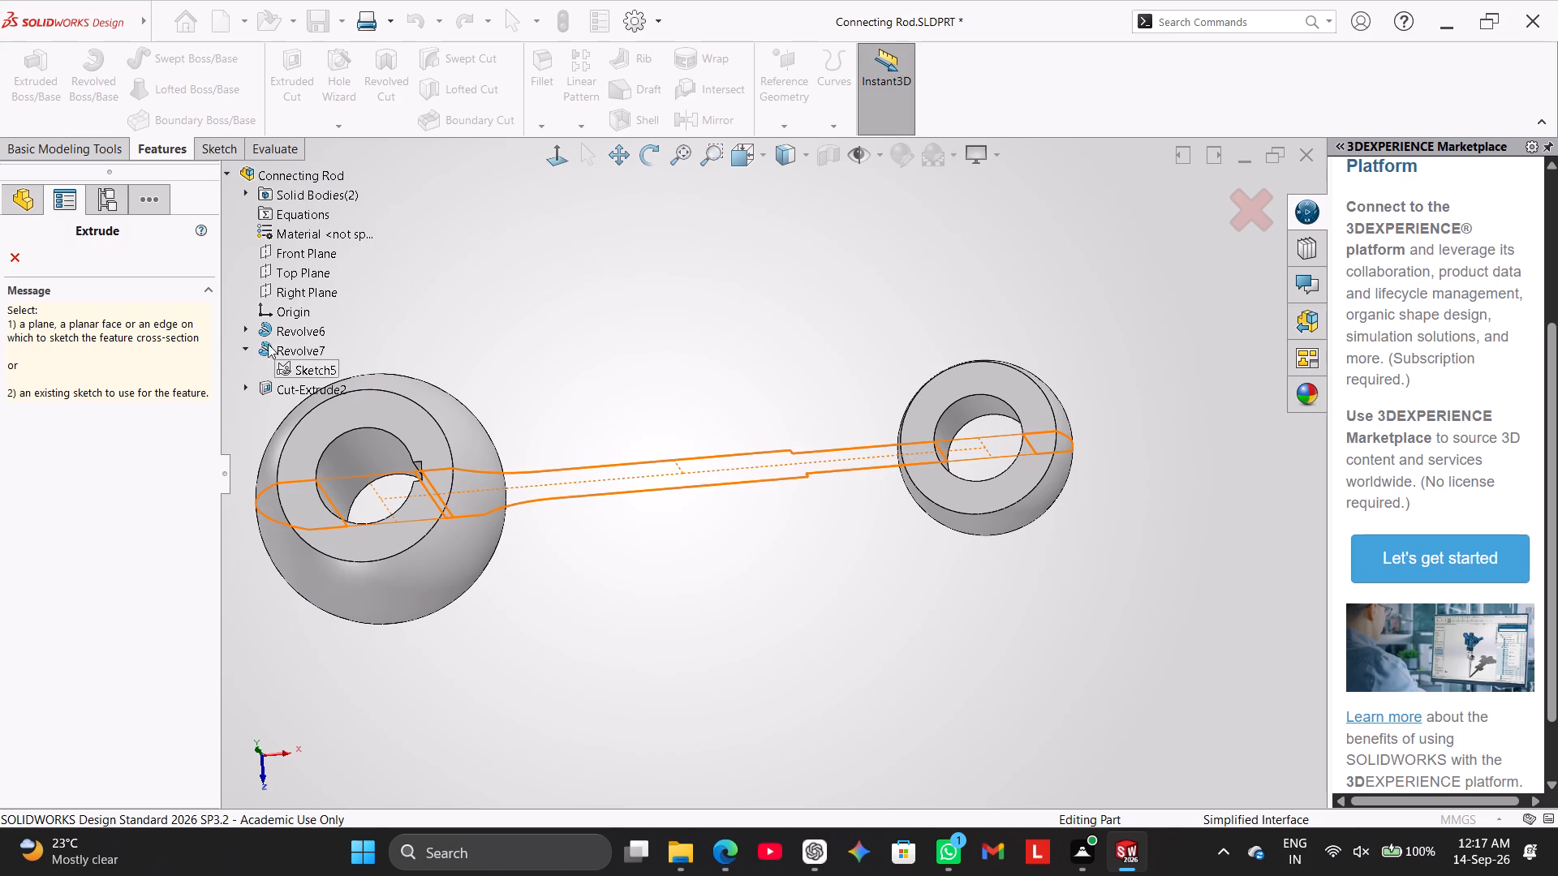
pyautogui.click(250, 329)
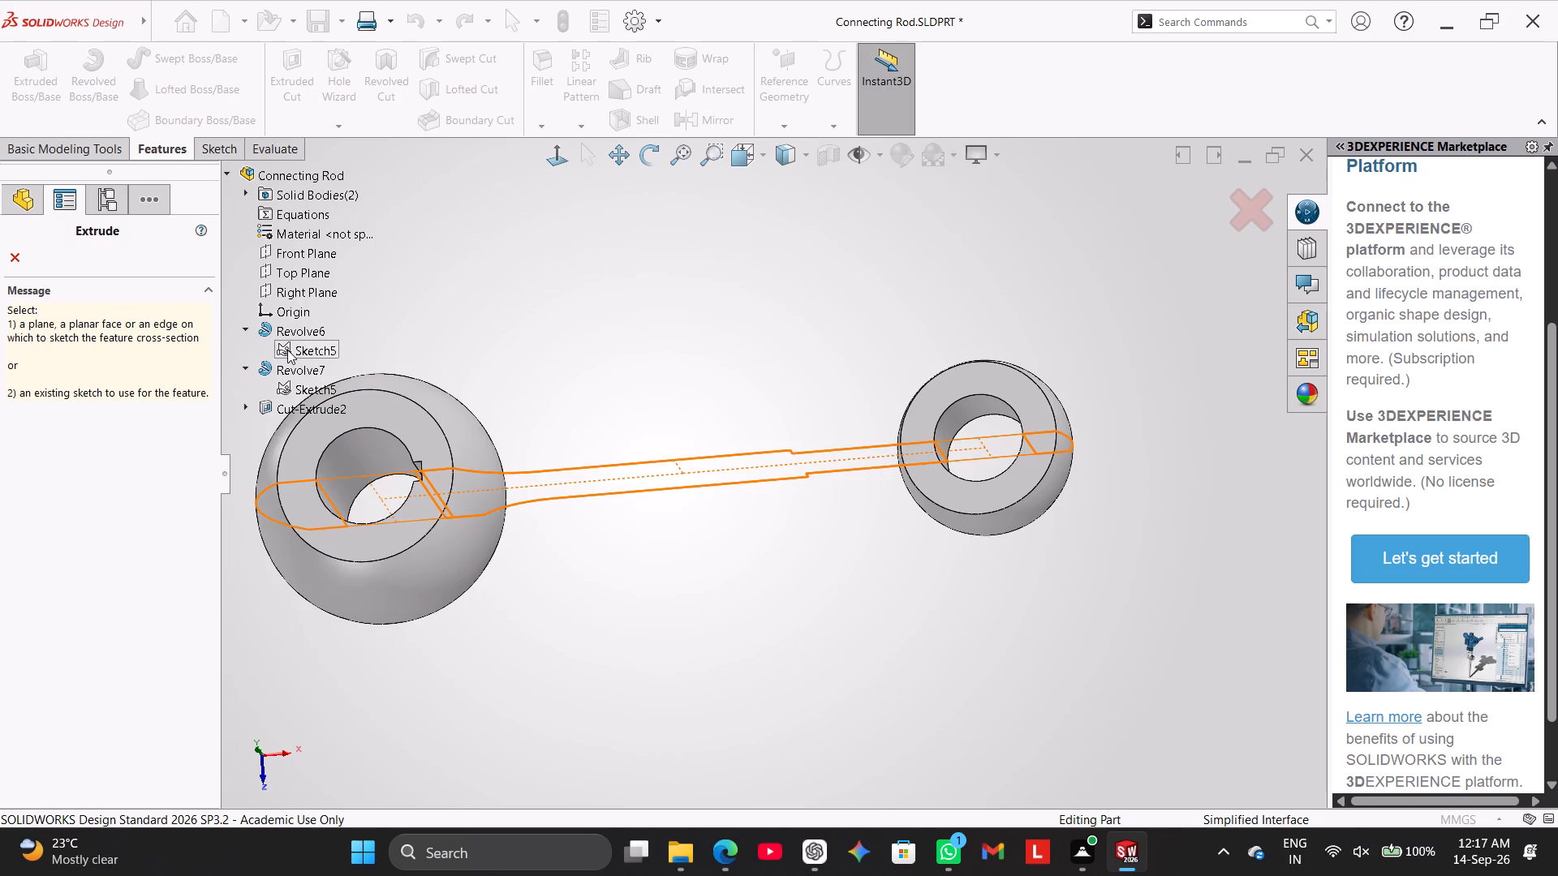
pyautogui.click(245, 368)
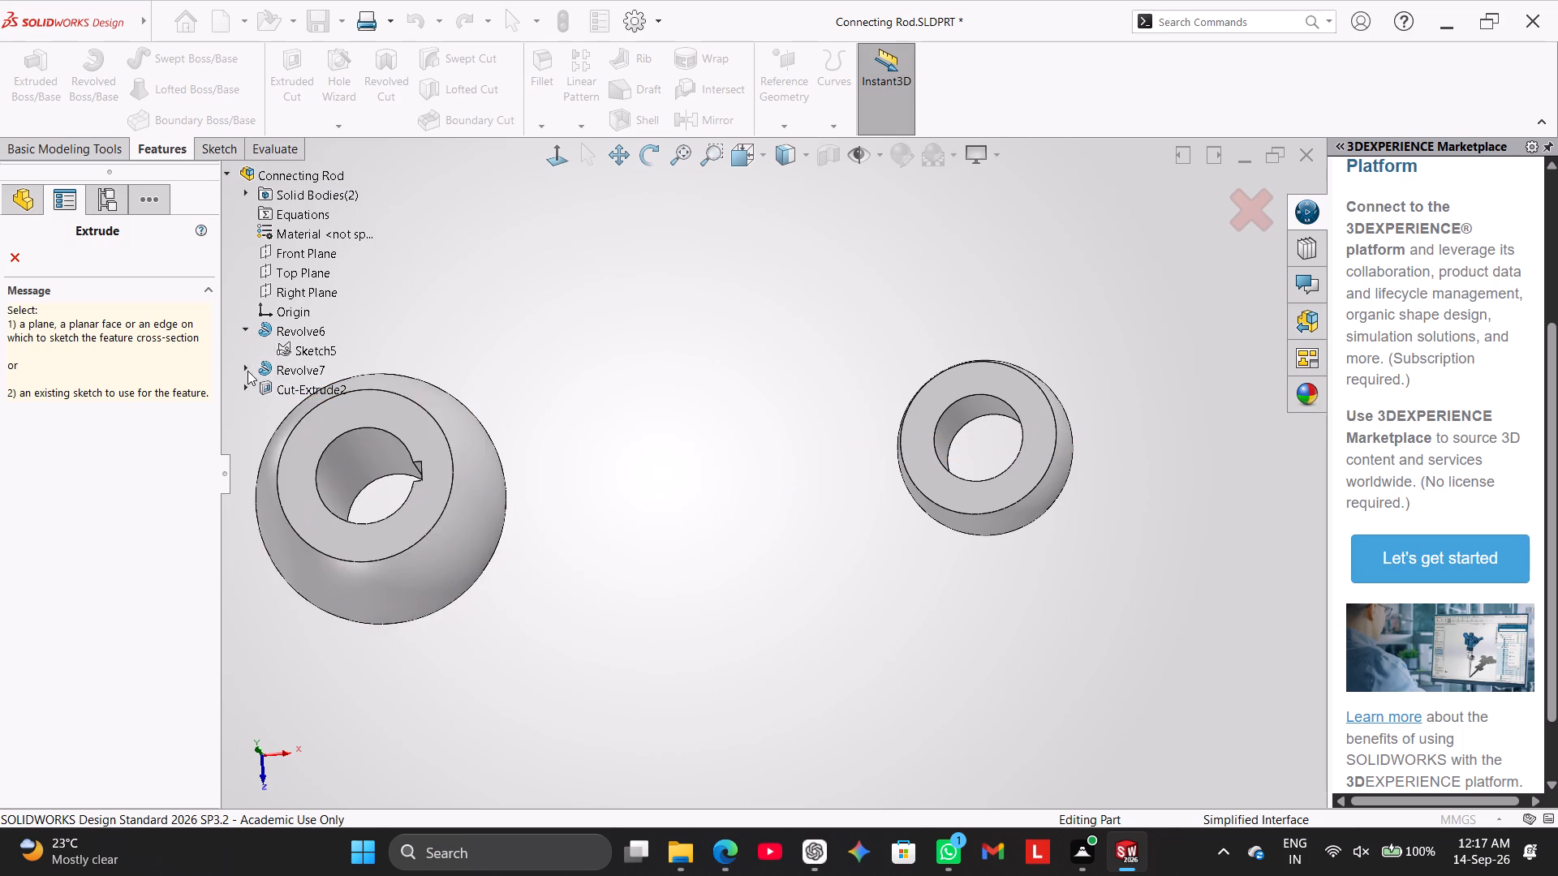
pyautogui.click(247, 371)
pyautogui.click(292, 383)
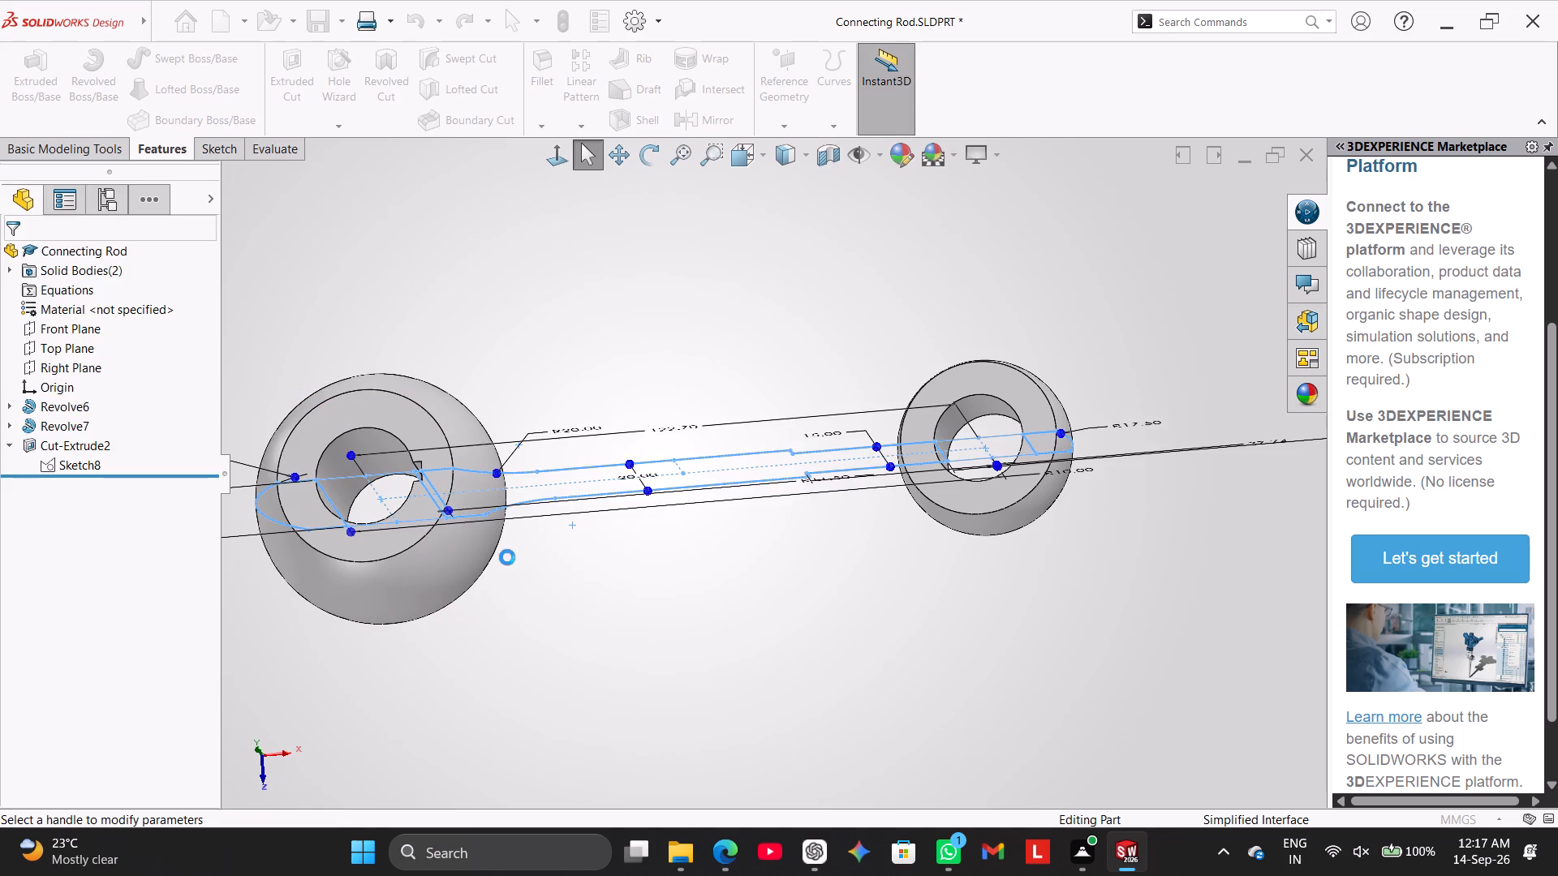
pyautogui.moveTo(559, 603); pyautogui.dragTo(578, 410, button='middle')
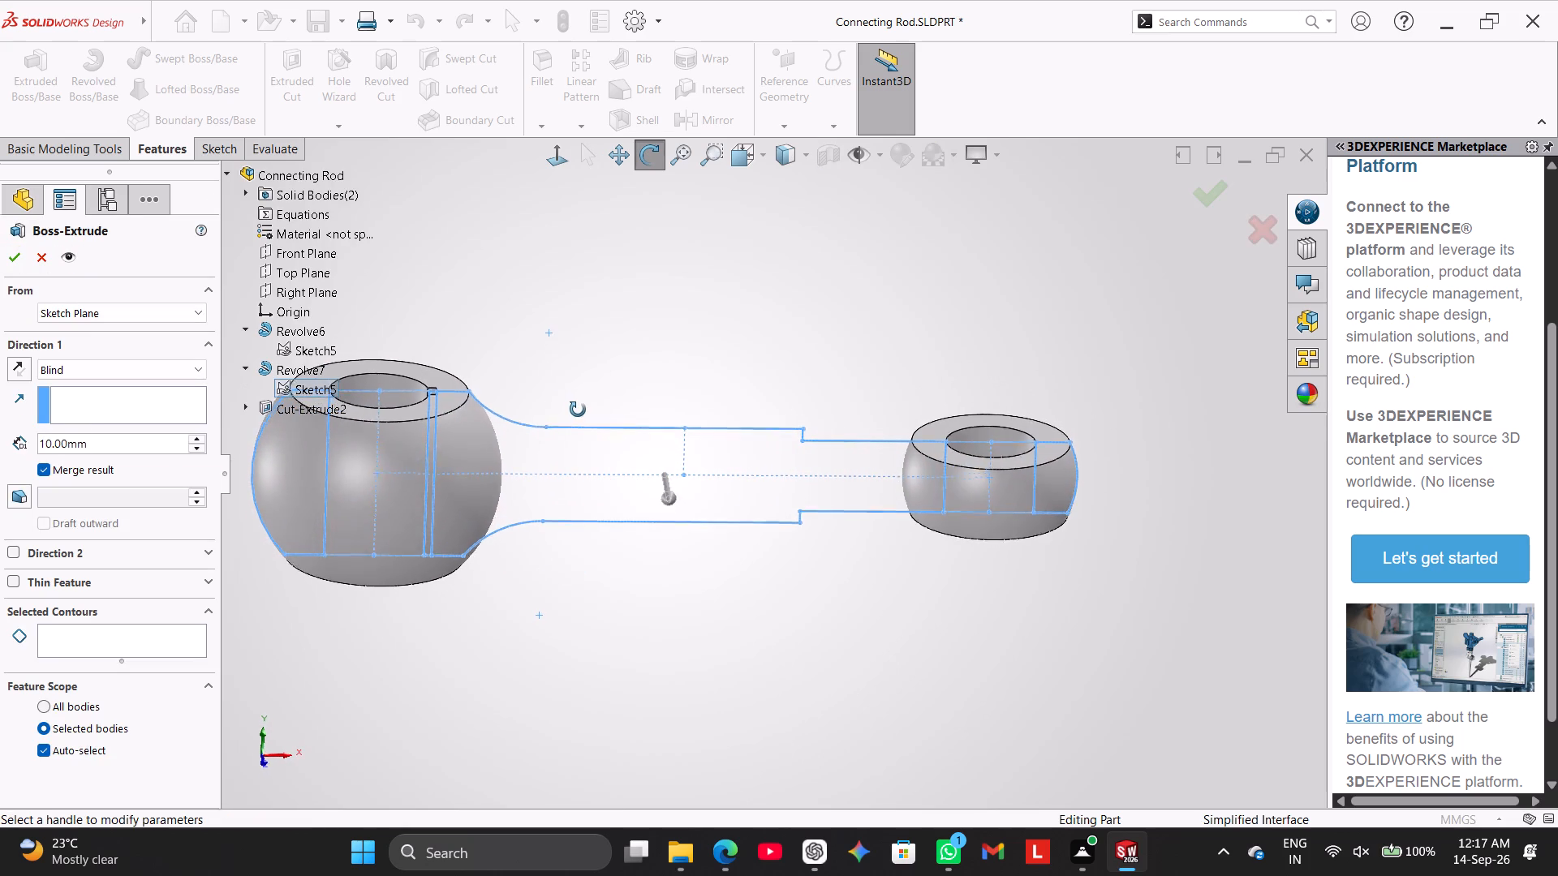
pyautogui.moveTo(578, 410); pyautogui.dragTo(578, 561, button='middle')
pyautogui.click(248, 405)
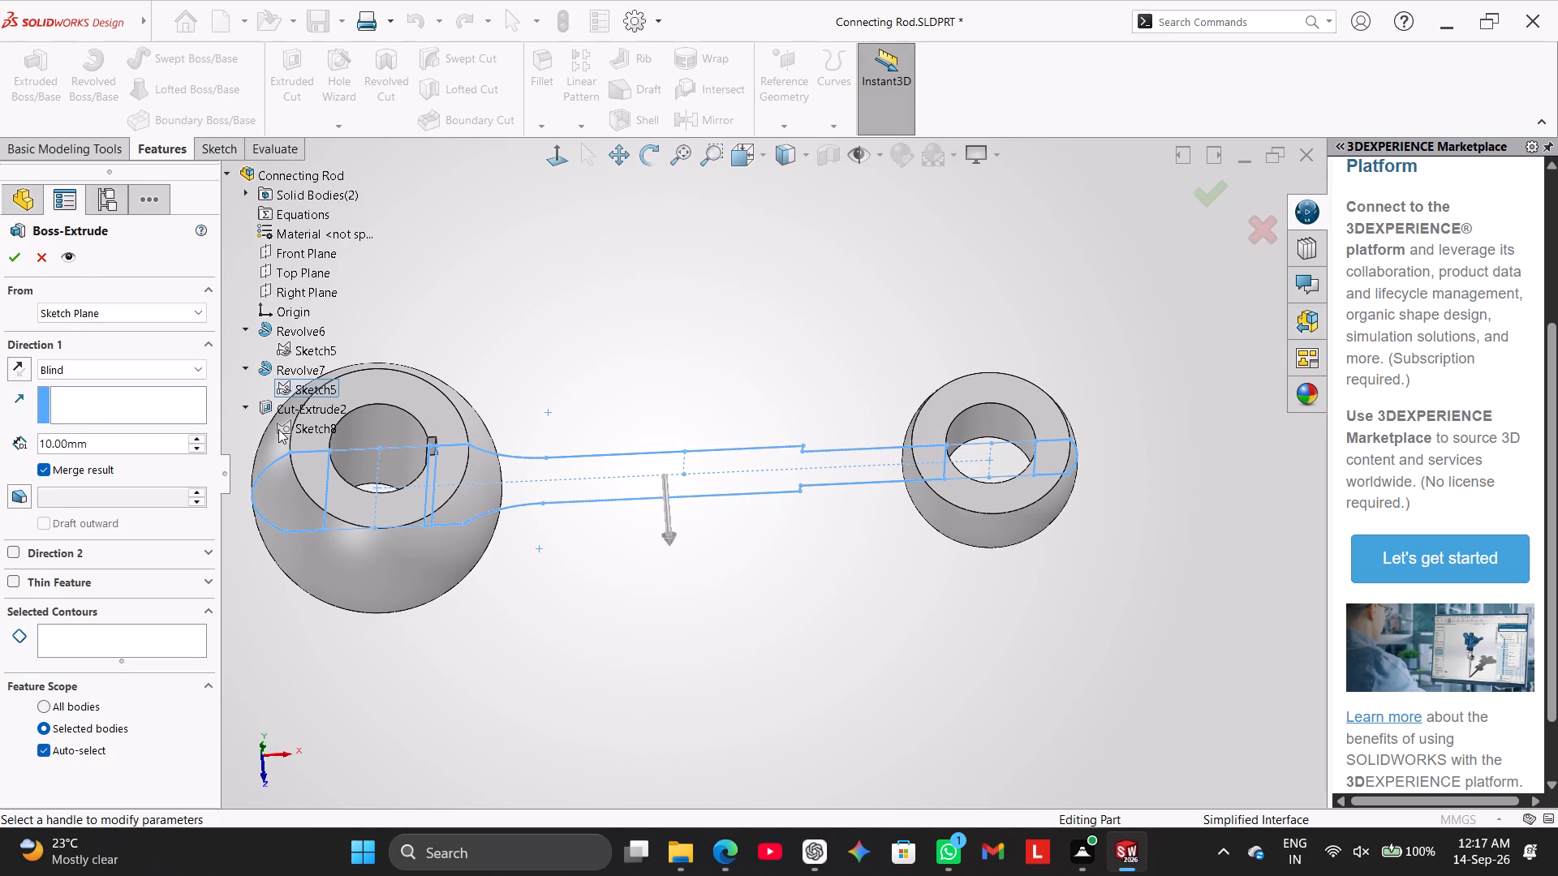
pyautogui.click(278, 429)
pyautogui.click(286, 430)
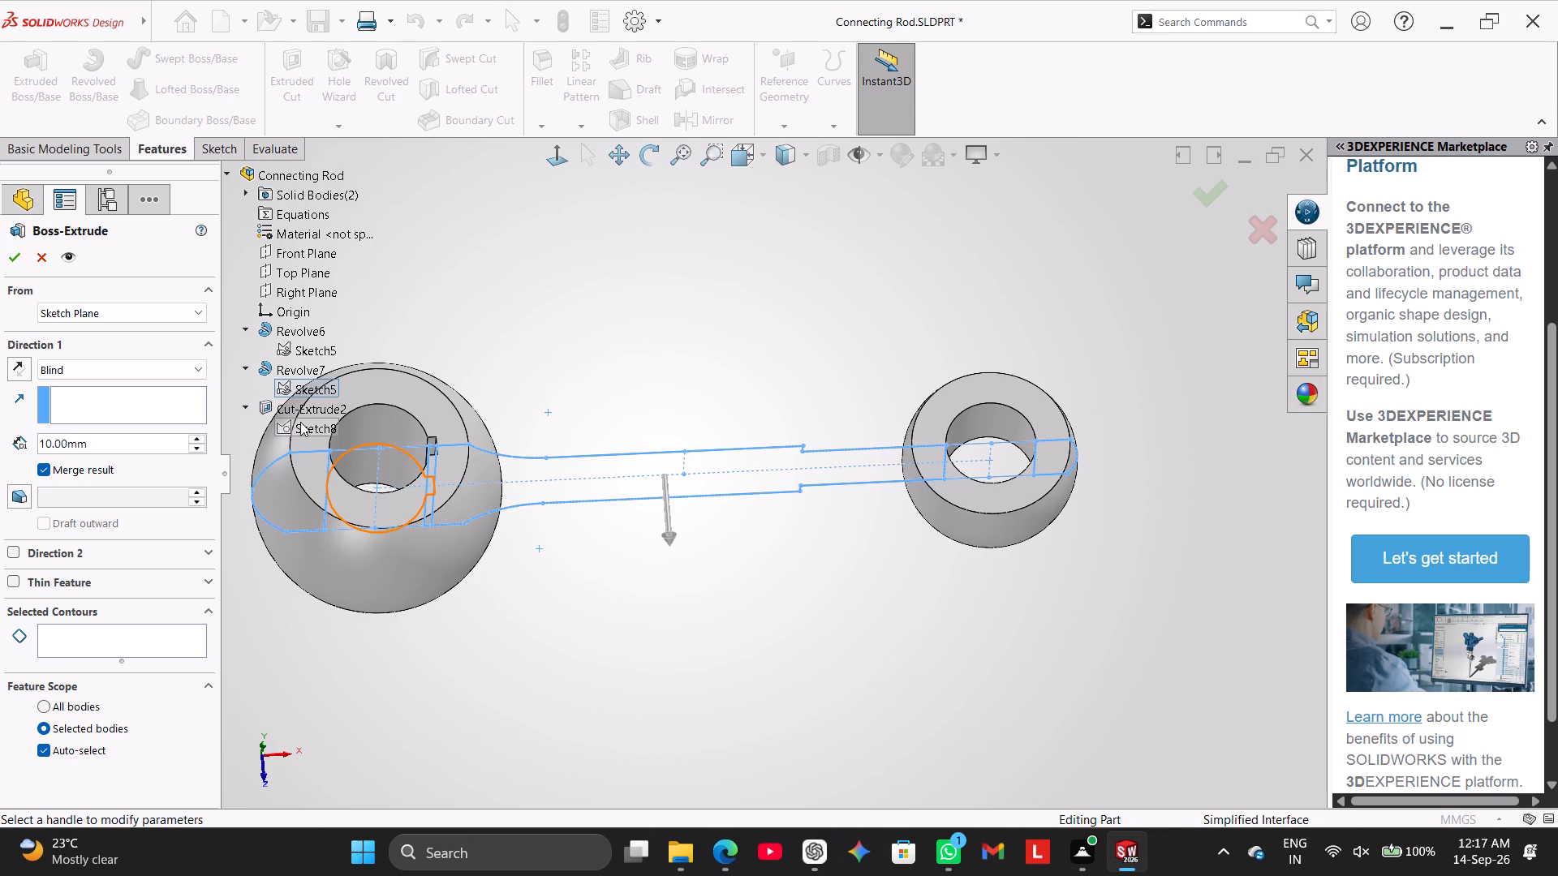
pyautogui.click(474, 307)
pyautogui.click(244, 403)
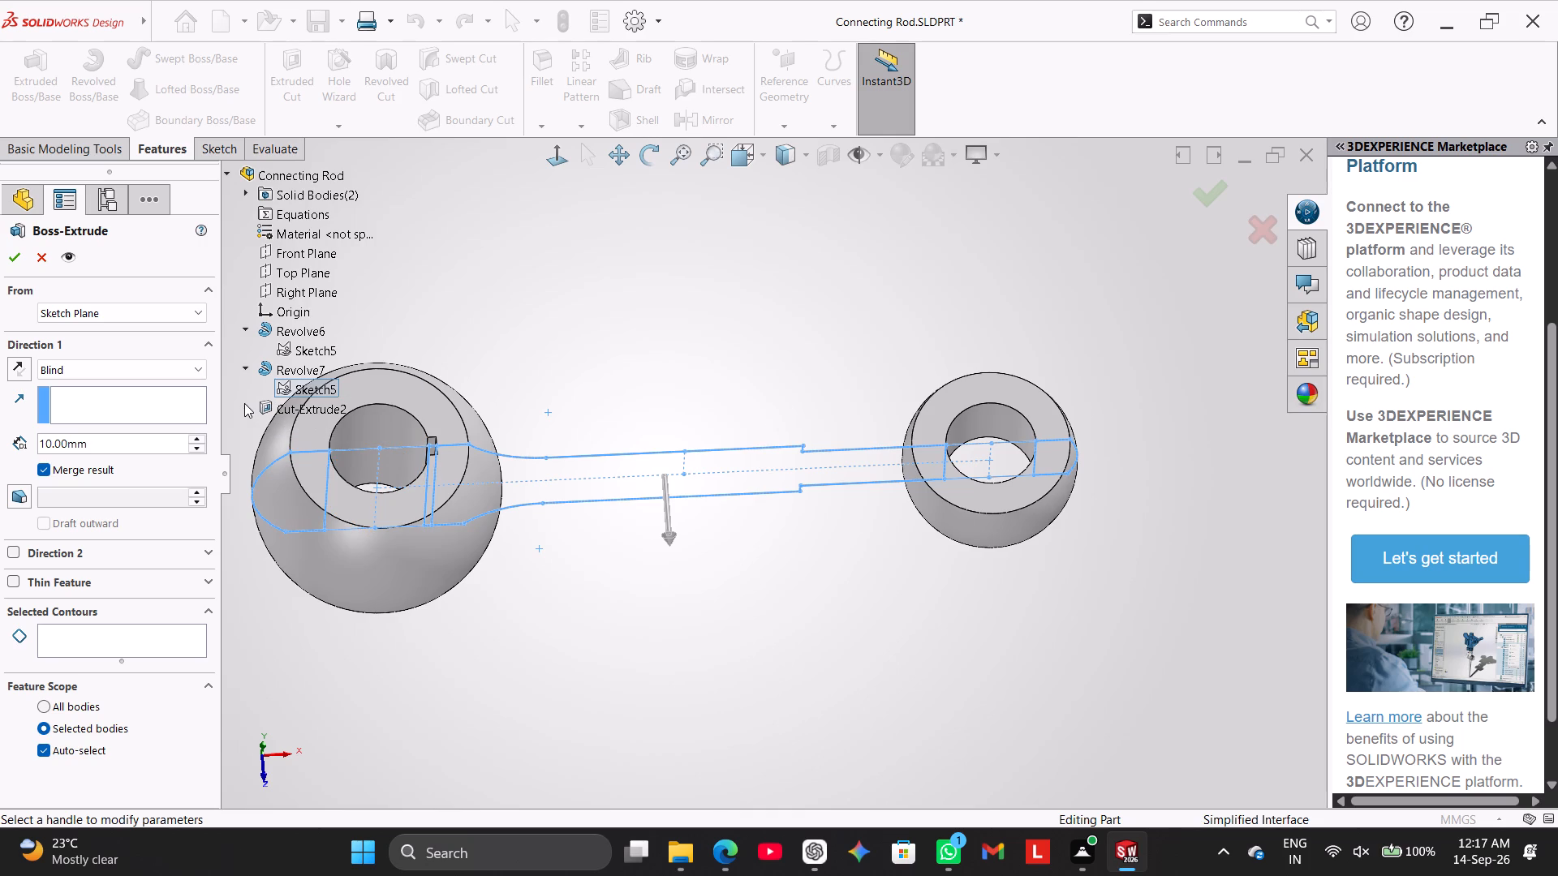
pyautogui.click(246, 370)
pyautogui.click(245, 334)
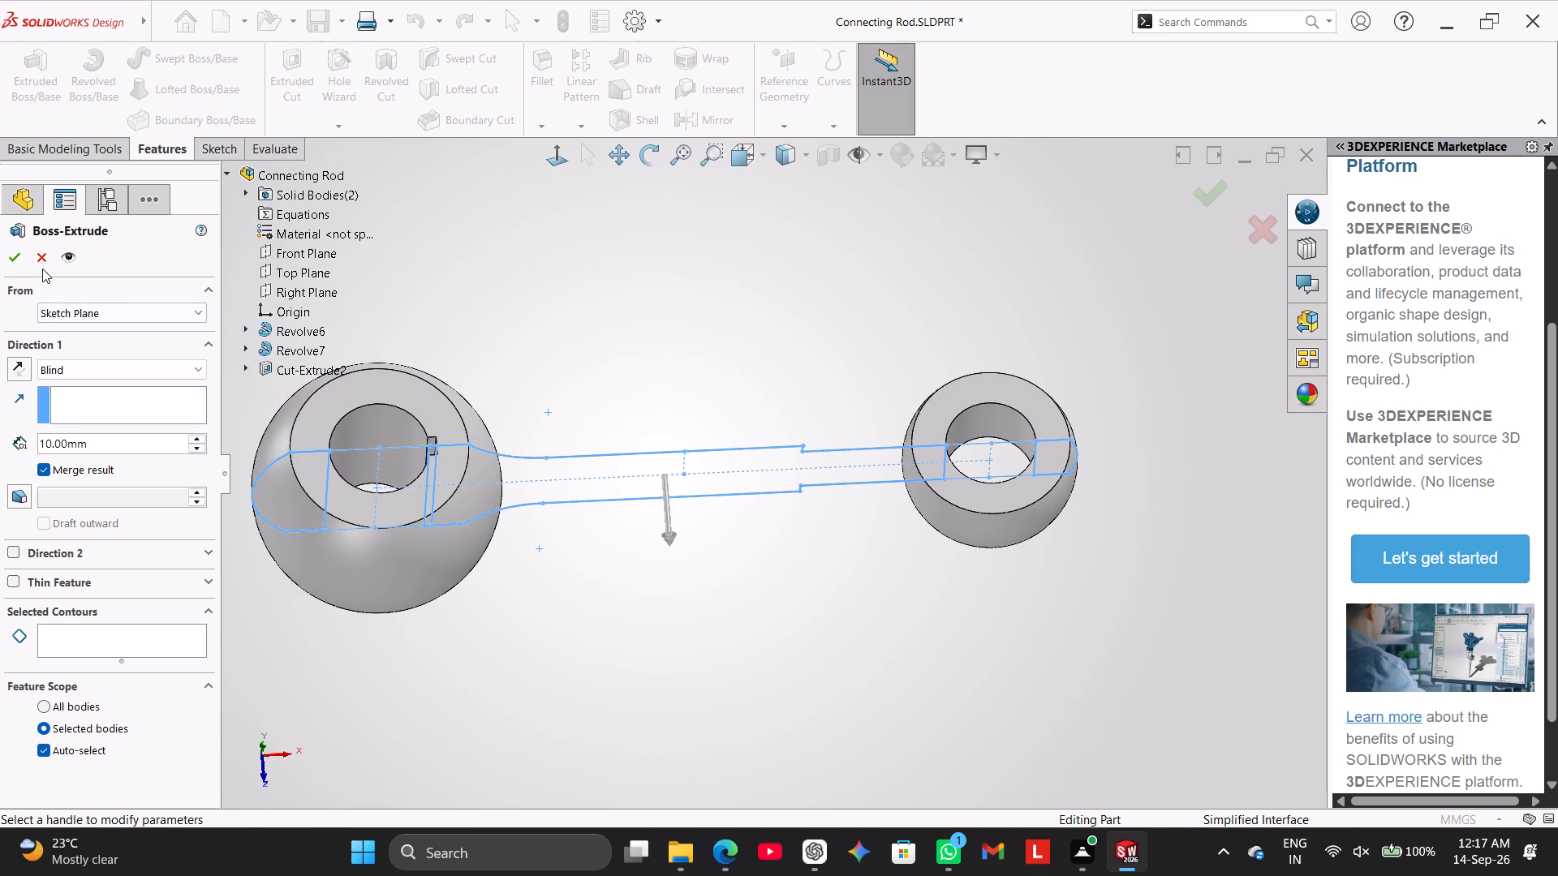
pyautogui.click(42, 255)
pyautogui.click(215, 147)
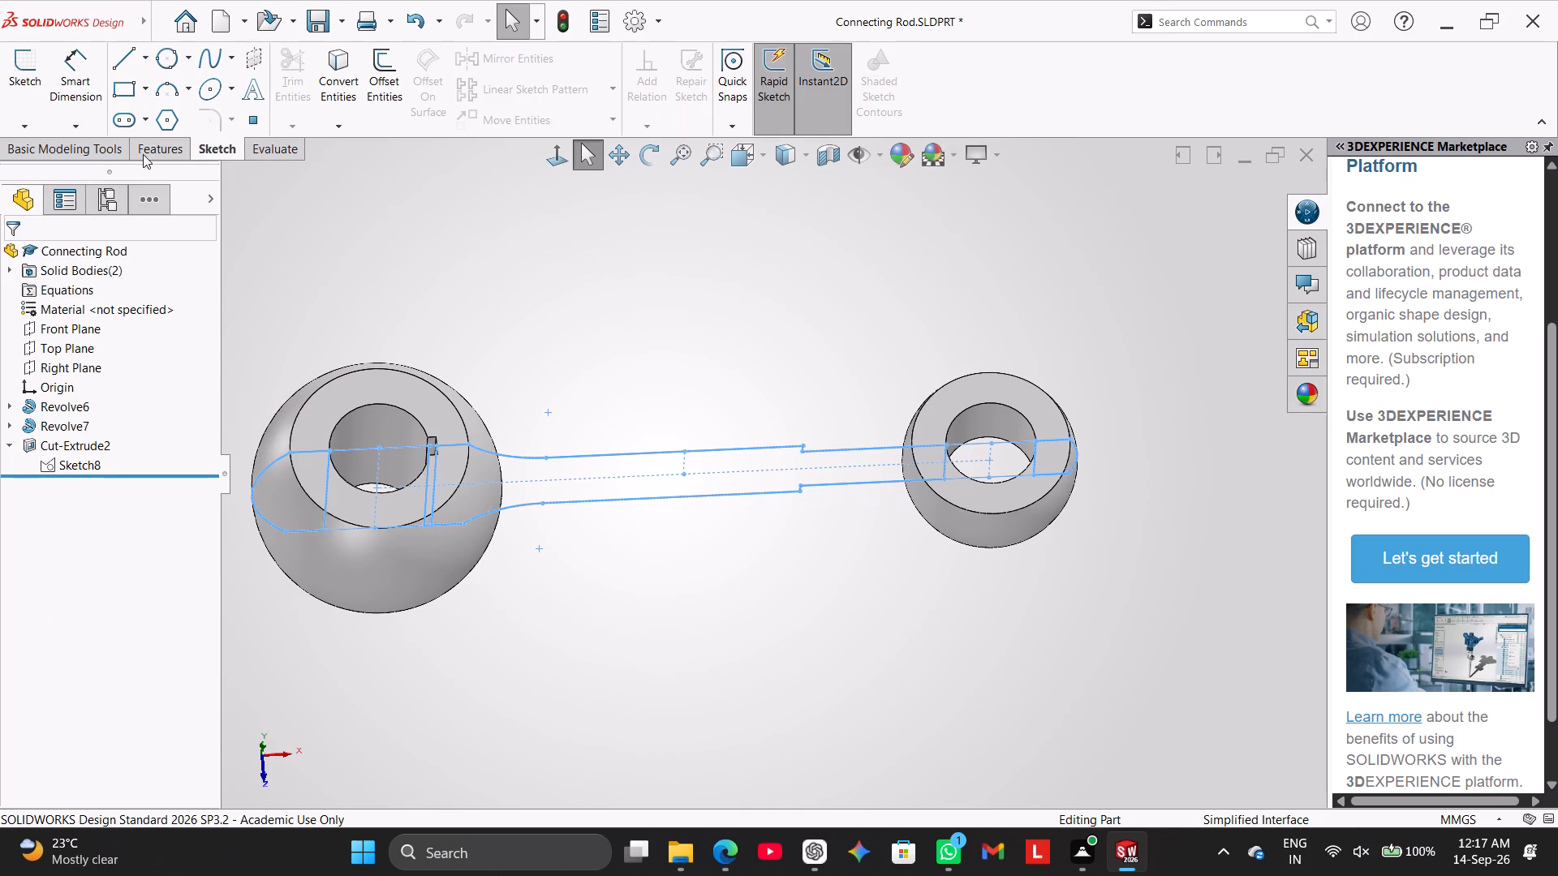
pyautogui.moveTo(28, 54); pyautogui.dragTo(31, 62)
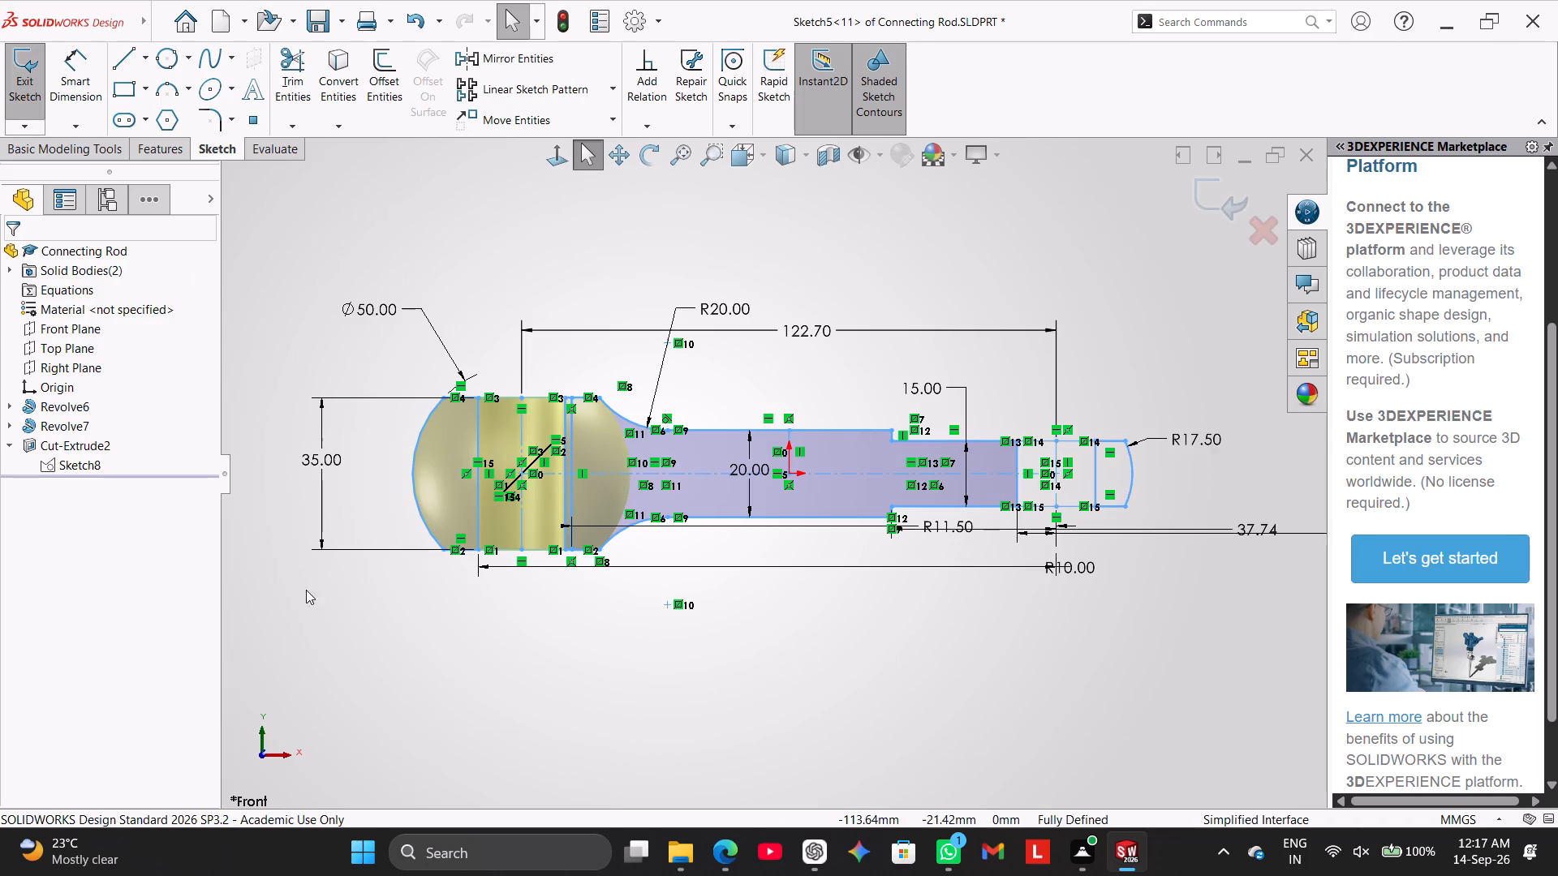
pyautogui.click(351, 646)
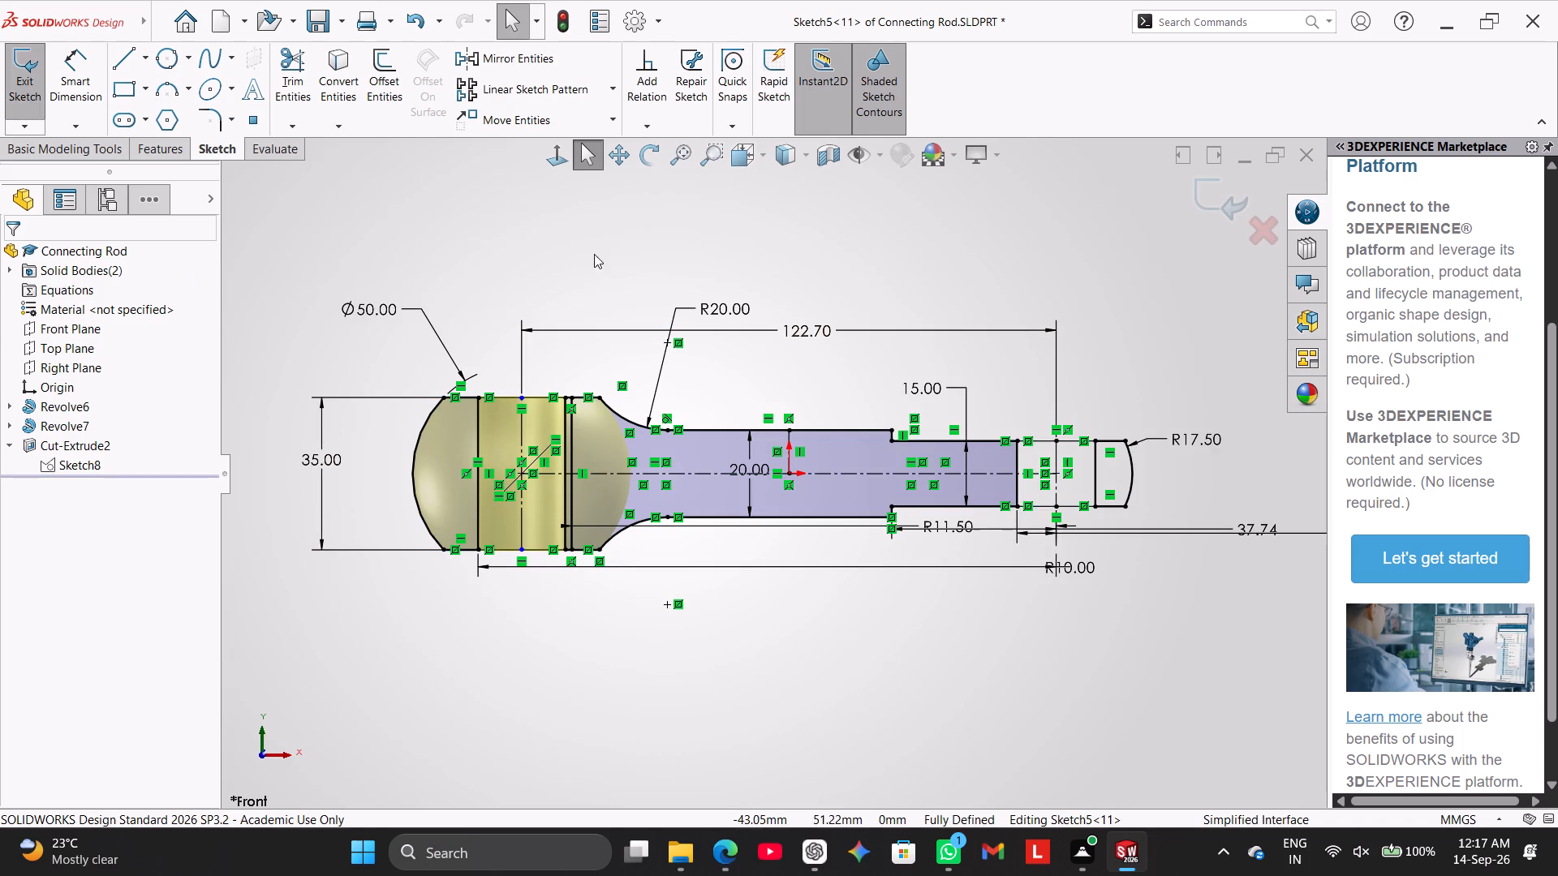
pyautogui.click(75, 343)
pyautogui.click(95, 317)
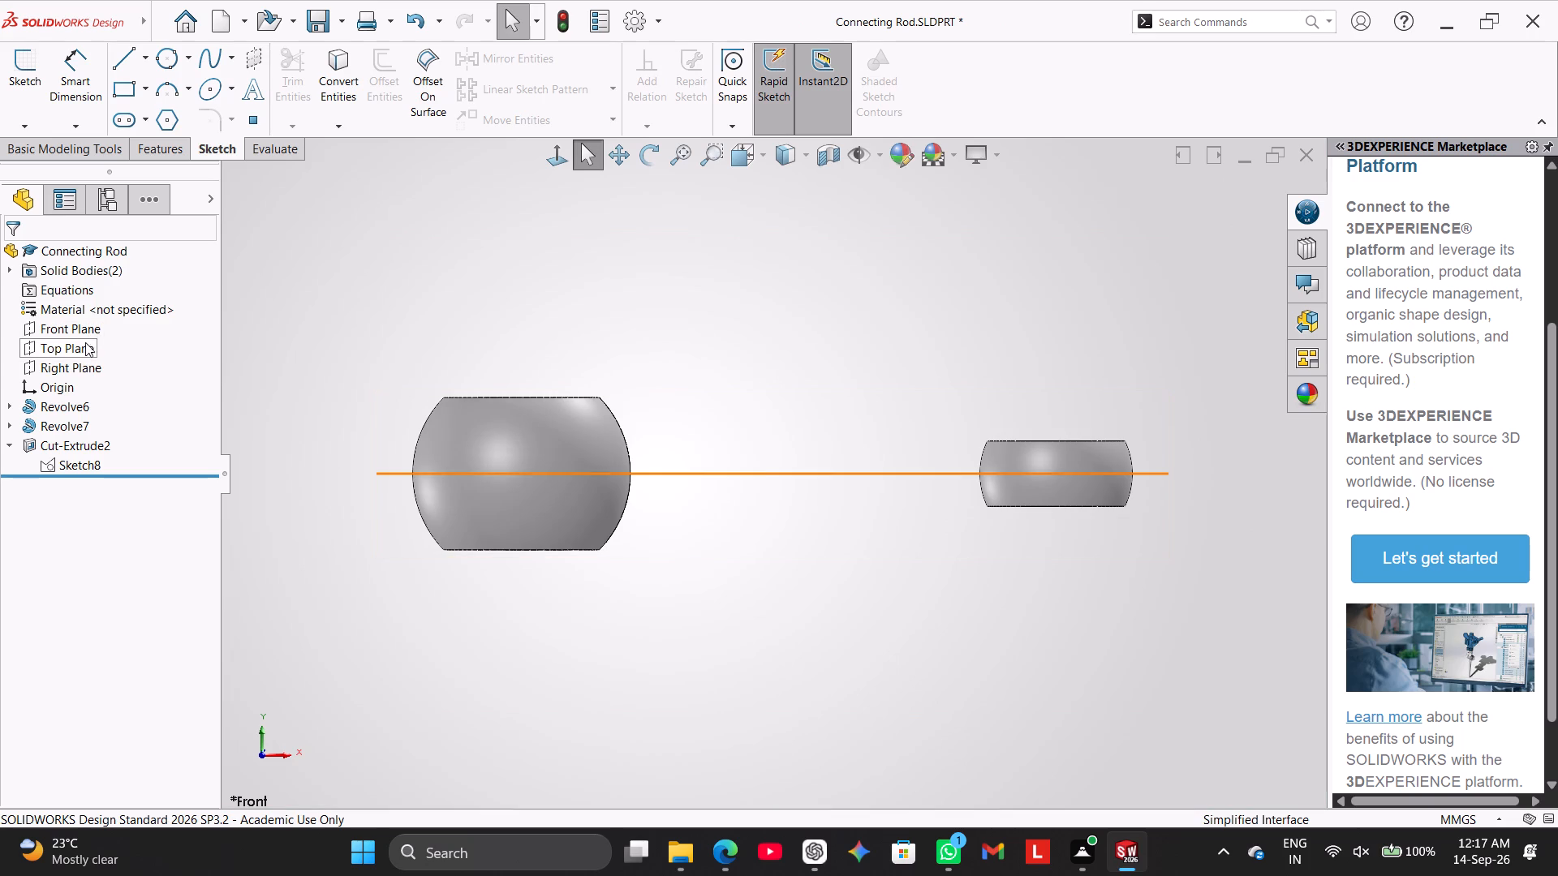
# Start a new sketch on the Top Plane.
pyautogui.click(84, 346)
pyautogui.click(100, 325)
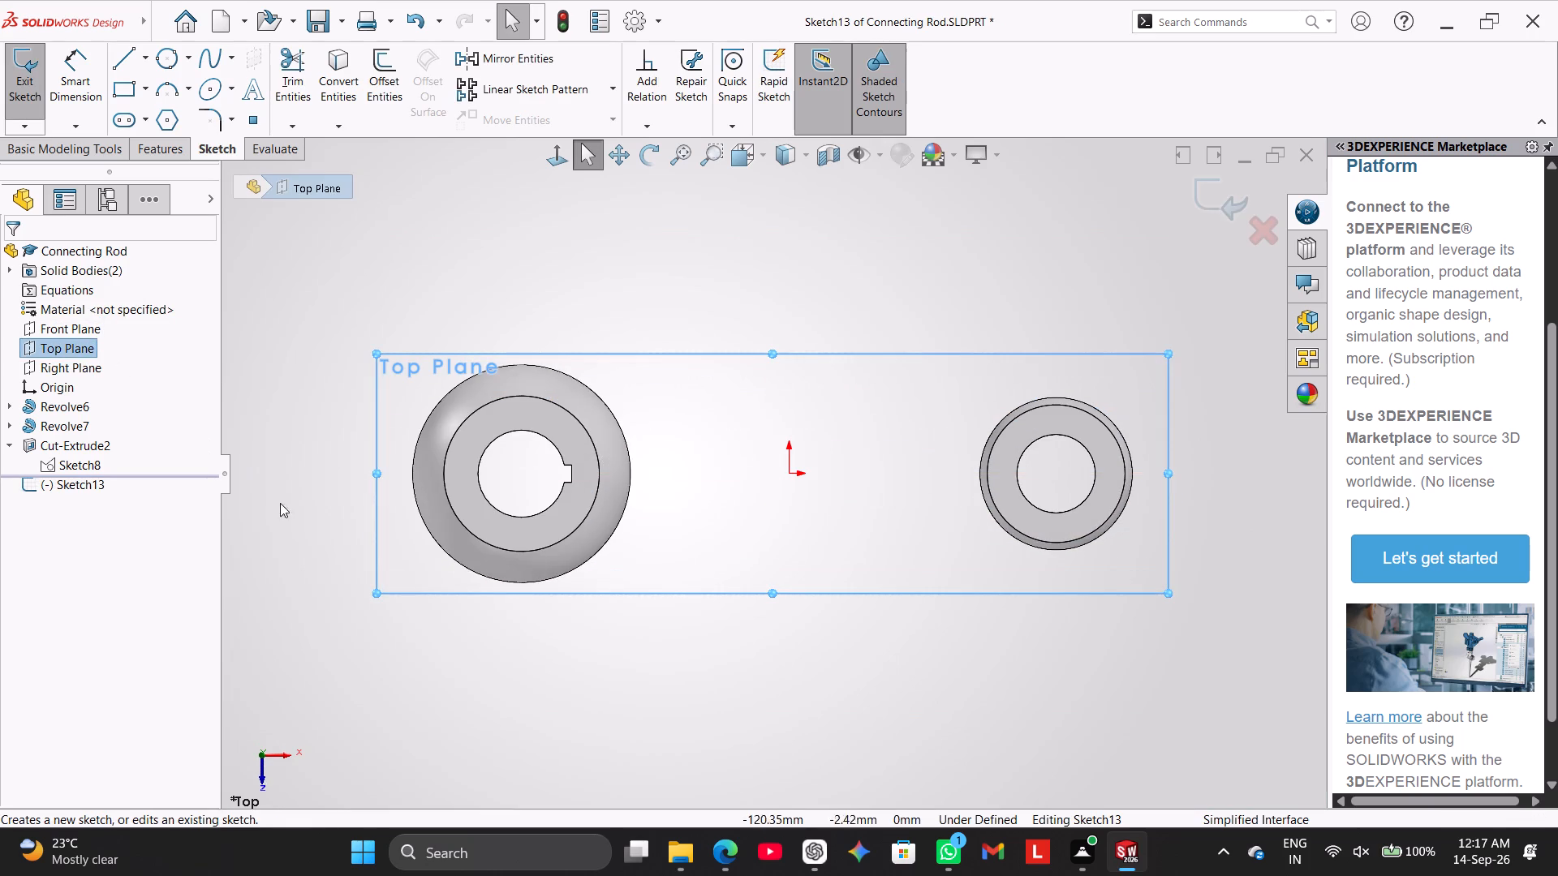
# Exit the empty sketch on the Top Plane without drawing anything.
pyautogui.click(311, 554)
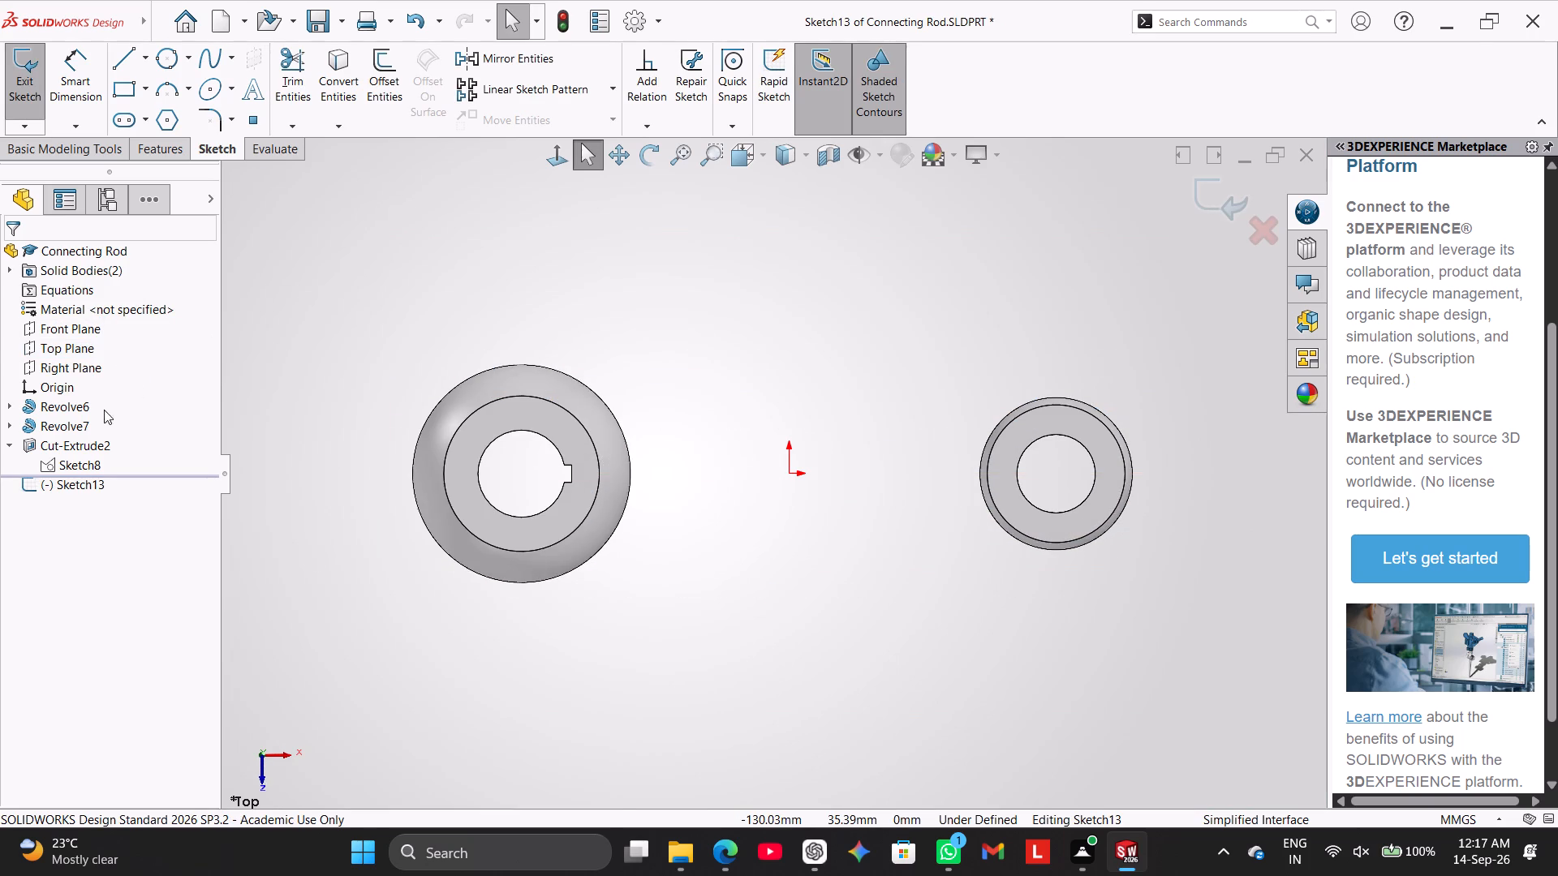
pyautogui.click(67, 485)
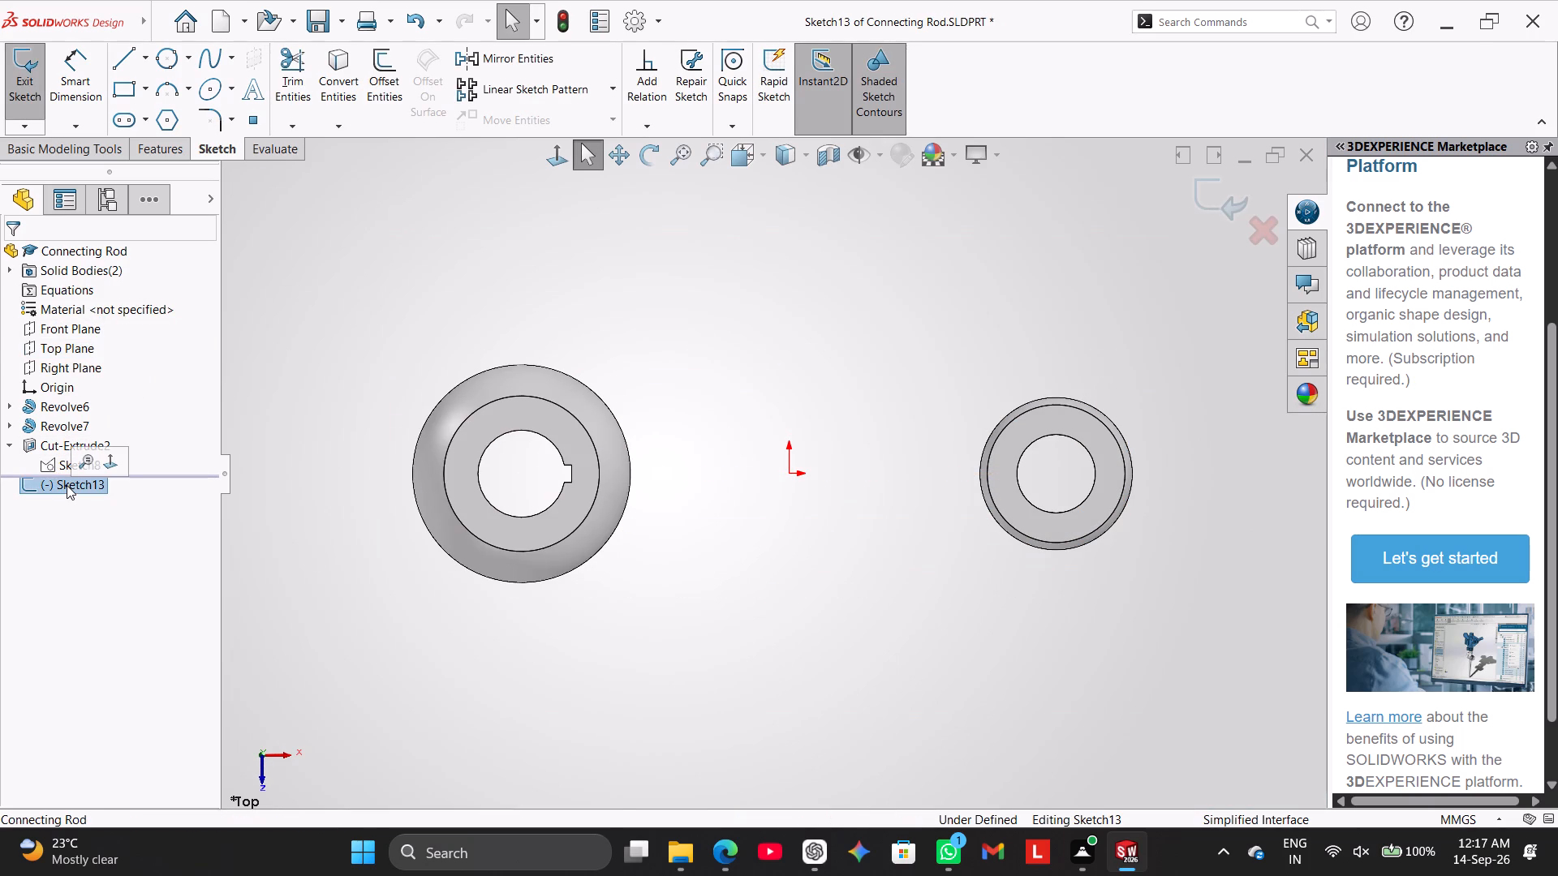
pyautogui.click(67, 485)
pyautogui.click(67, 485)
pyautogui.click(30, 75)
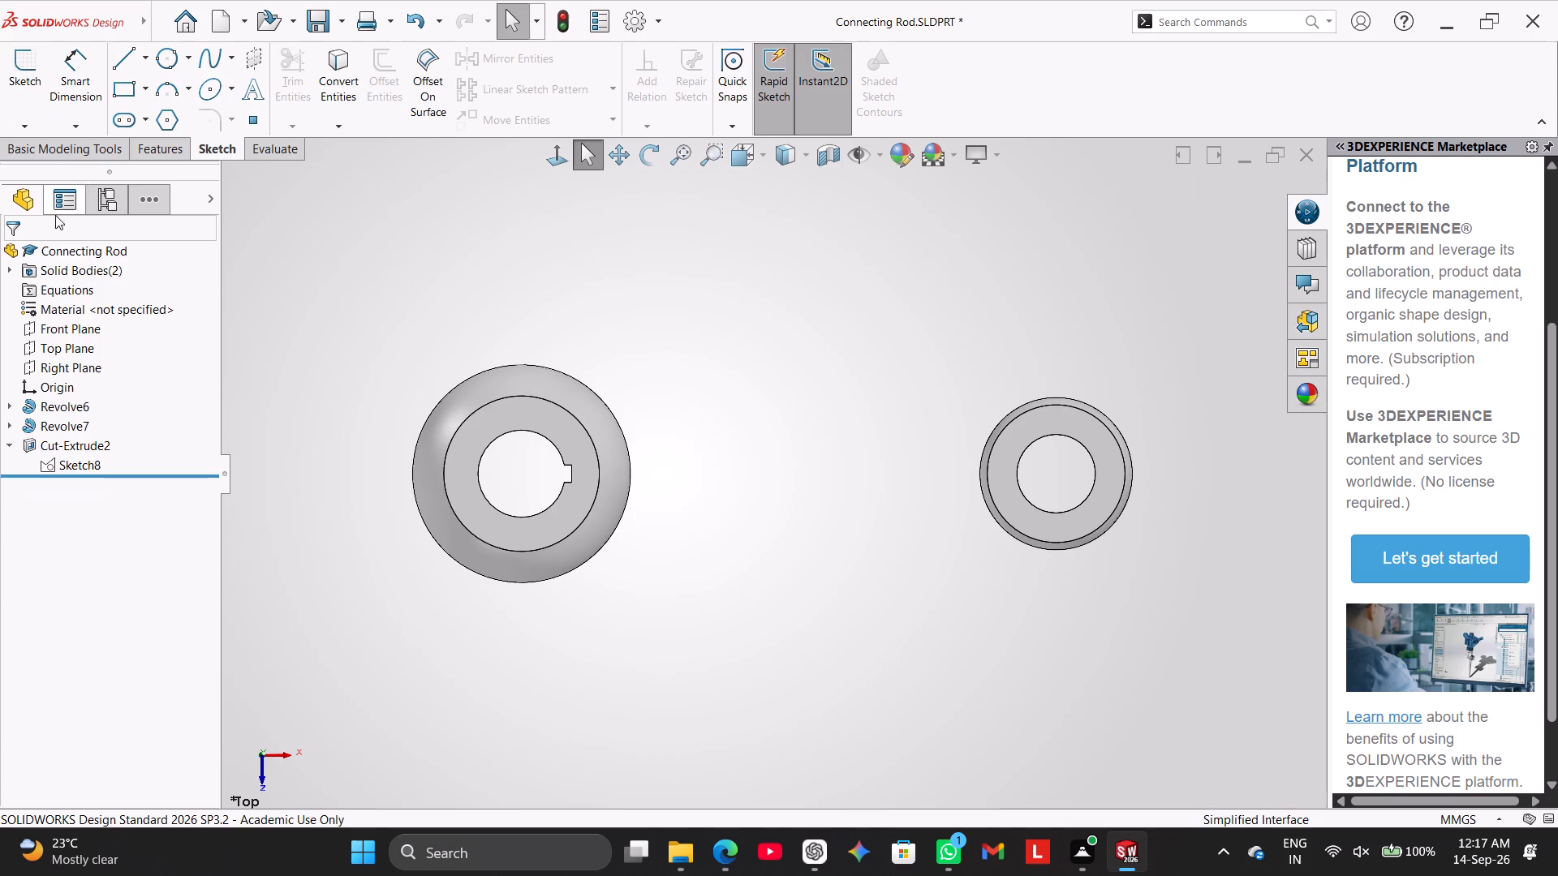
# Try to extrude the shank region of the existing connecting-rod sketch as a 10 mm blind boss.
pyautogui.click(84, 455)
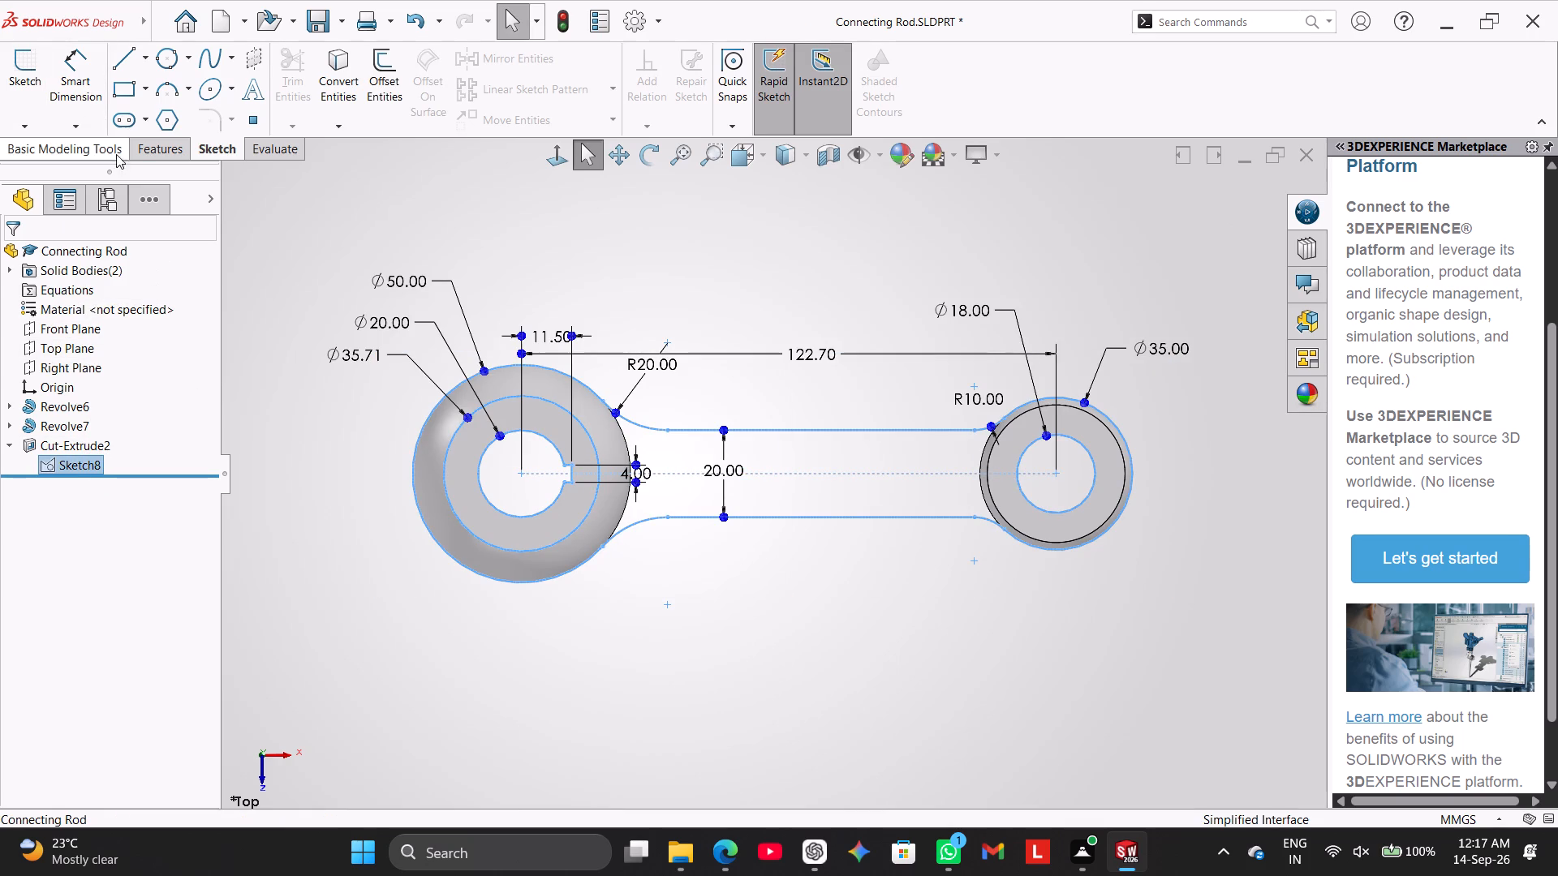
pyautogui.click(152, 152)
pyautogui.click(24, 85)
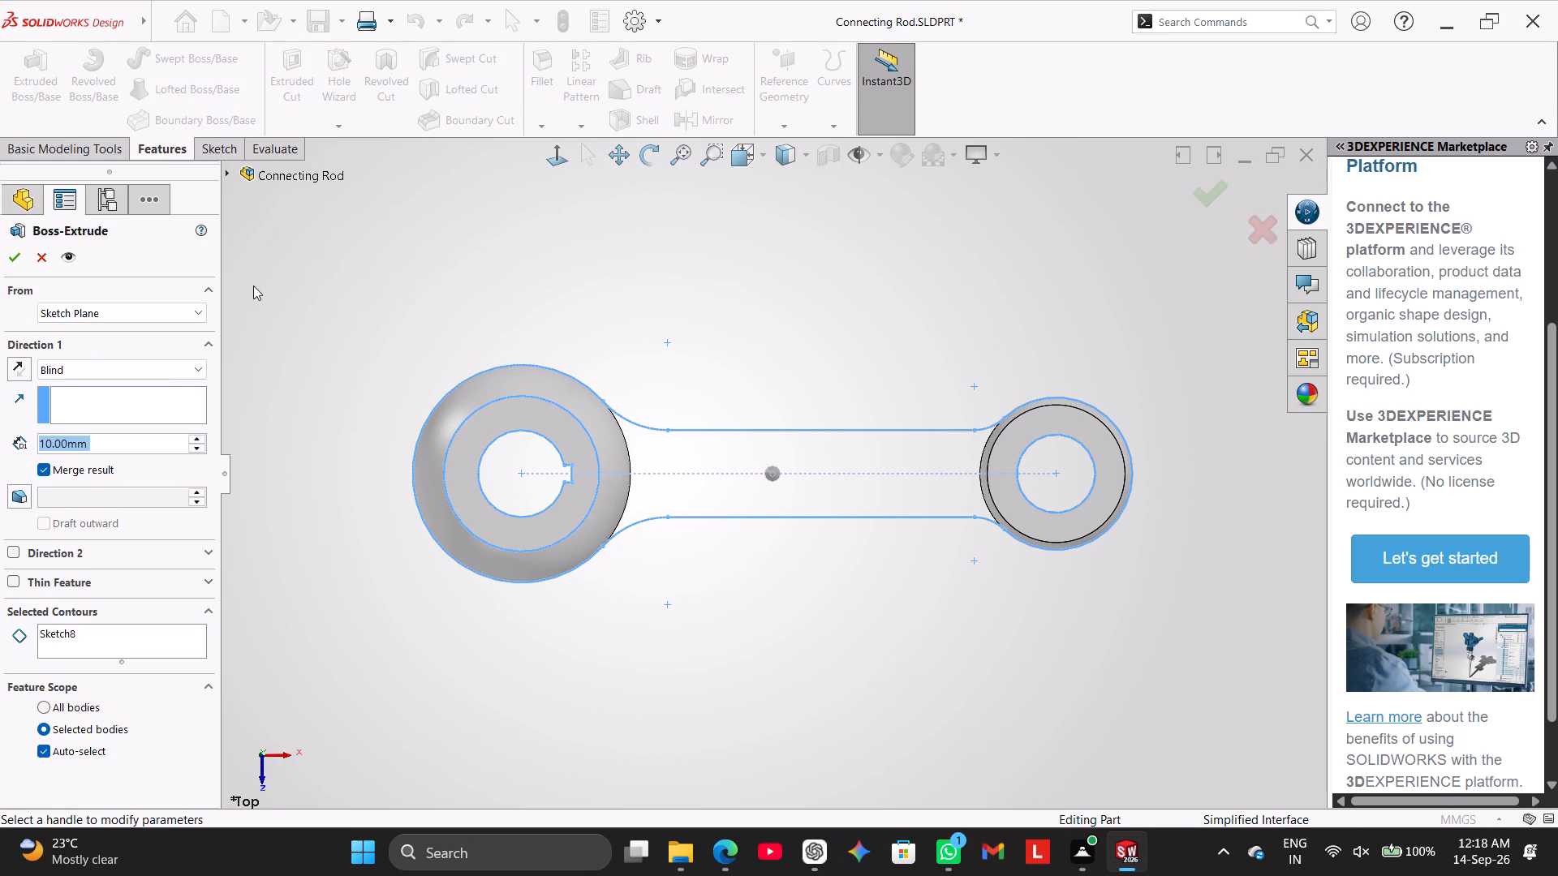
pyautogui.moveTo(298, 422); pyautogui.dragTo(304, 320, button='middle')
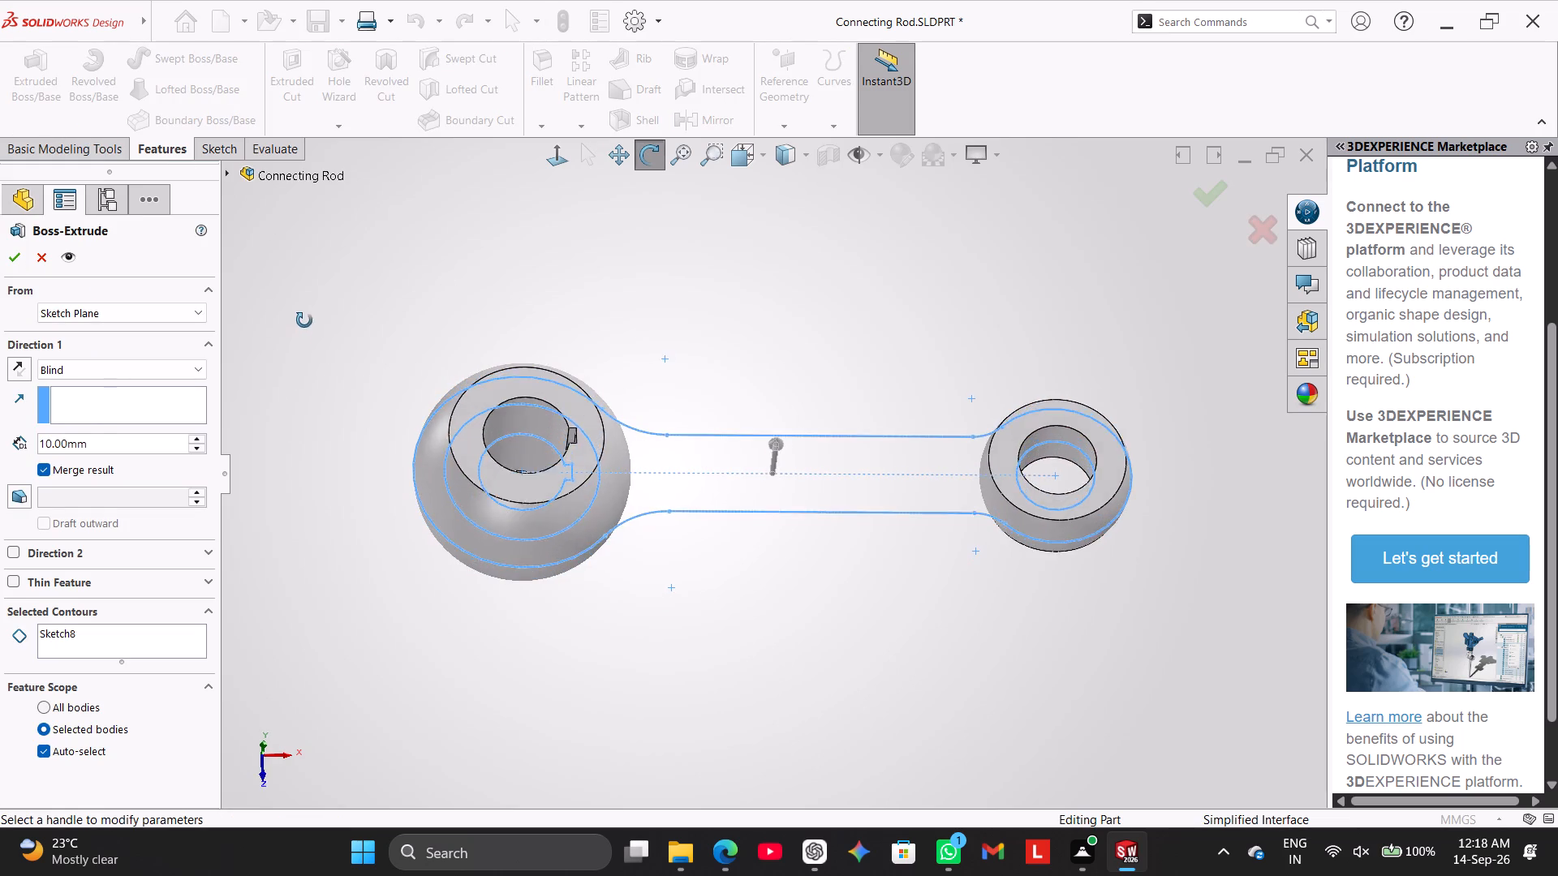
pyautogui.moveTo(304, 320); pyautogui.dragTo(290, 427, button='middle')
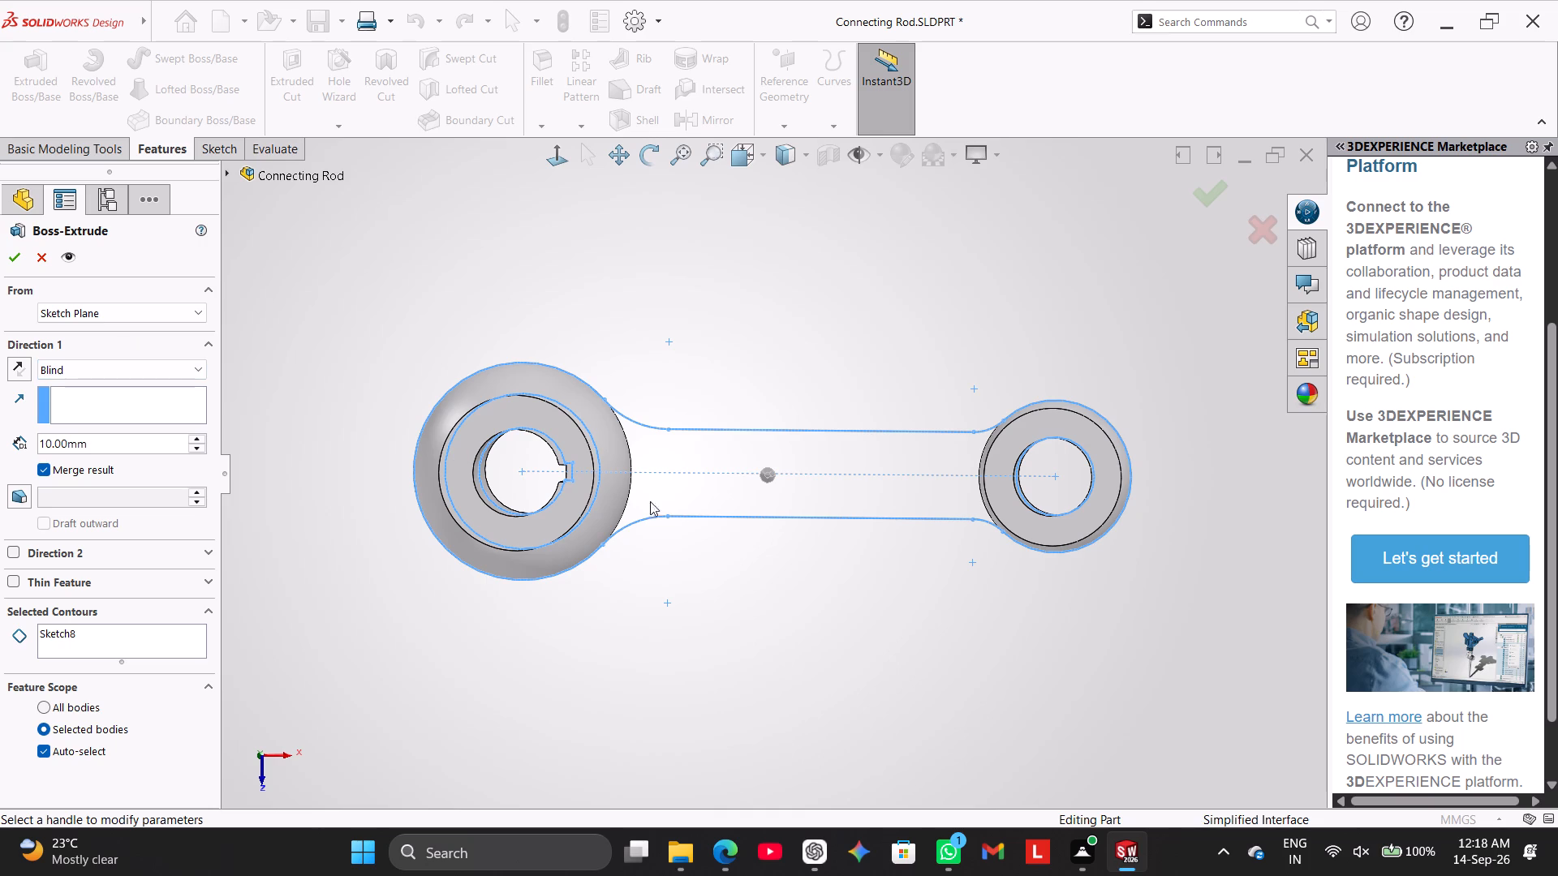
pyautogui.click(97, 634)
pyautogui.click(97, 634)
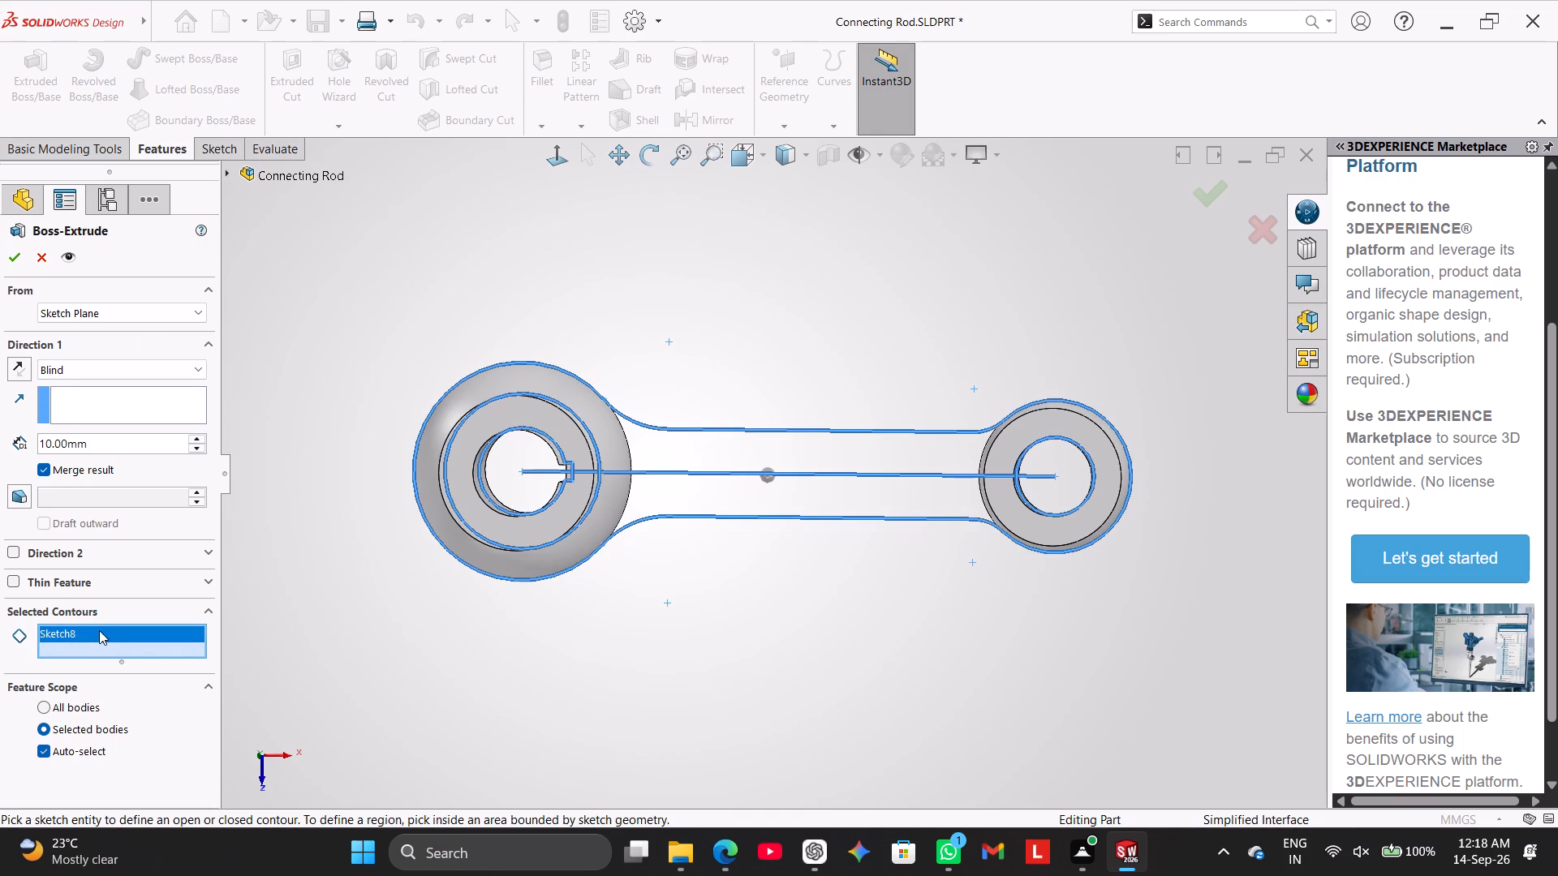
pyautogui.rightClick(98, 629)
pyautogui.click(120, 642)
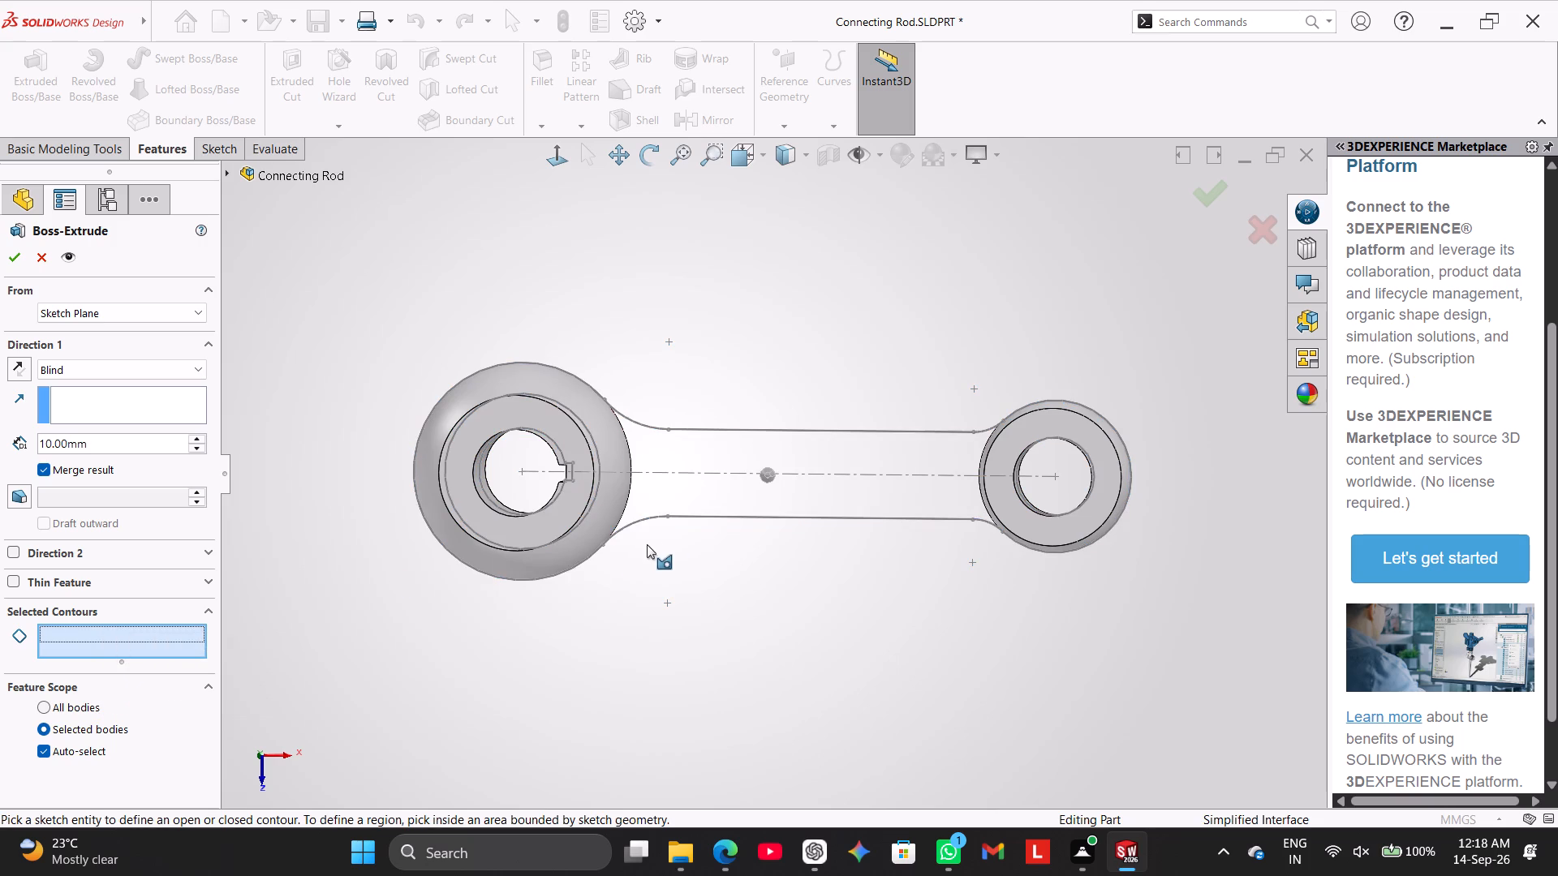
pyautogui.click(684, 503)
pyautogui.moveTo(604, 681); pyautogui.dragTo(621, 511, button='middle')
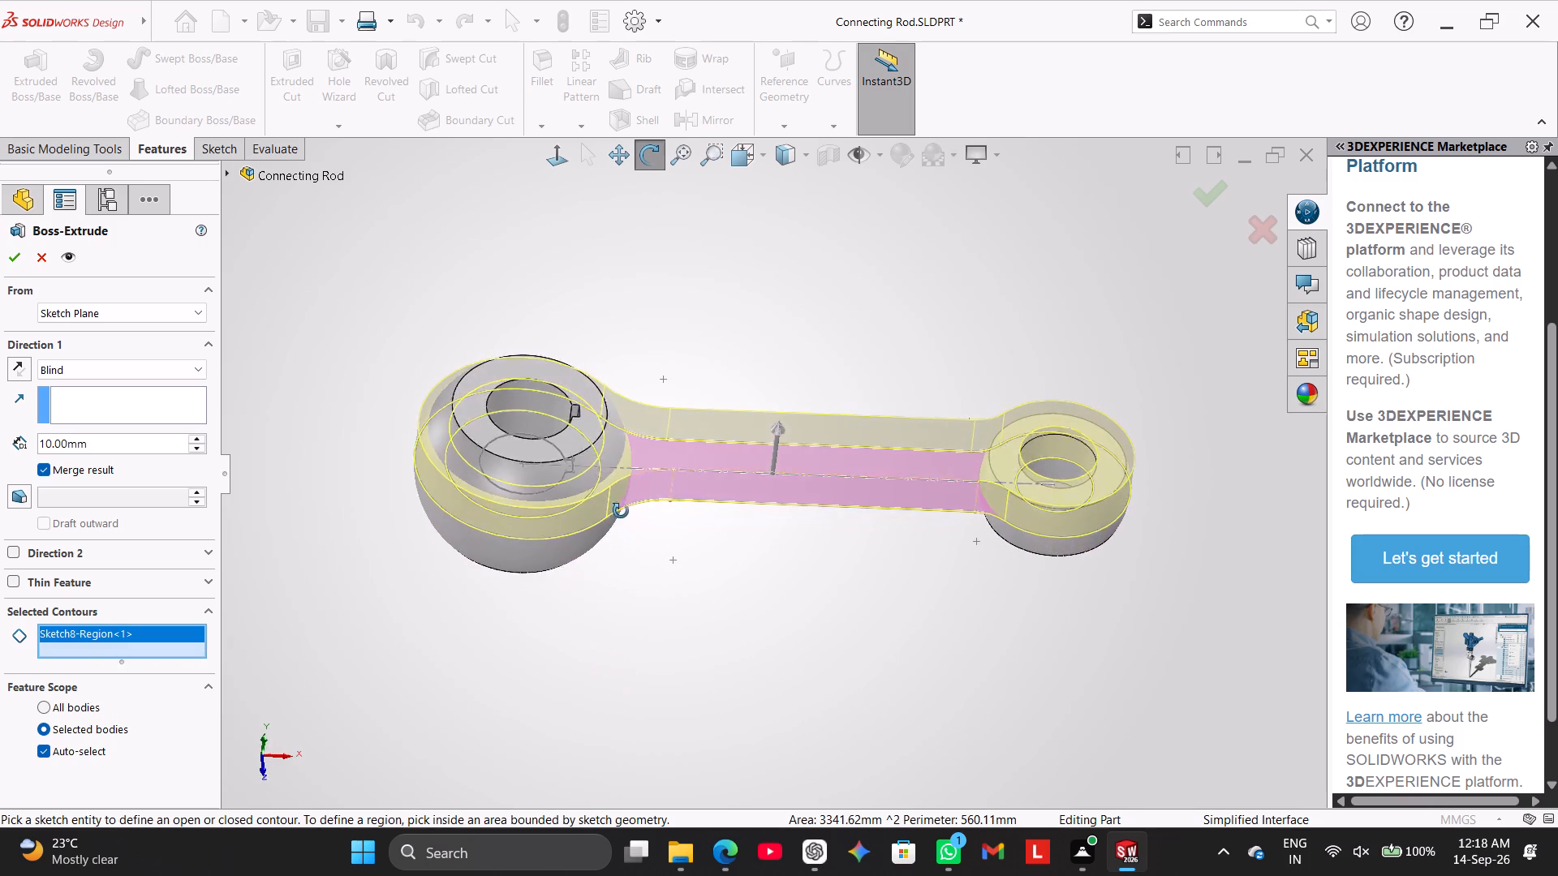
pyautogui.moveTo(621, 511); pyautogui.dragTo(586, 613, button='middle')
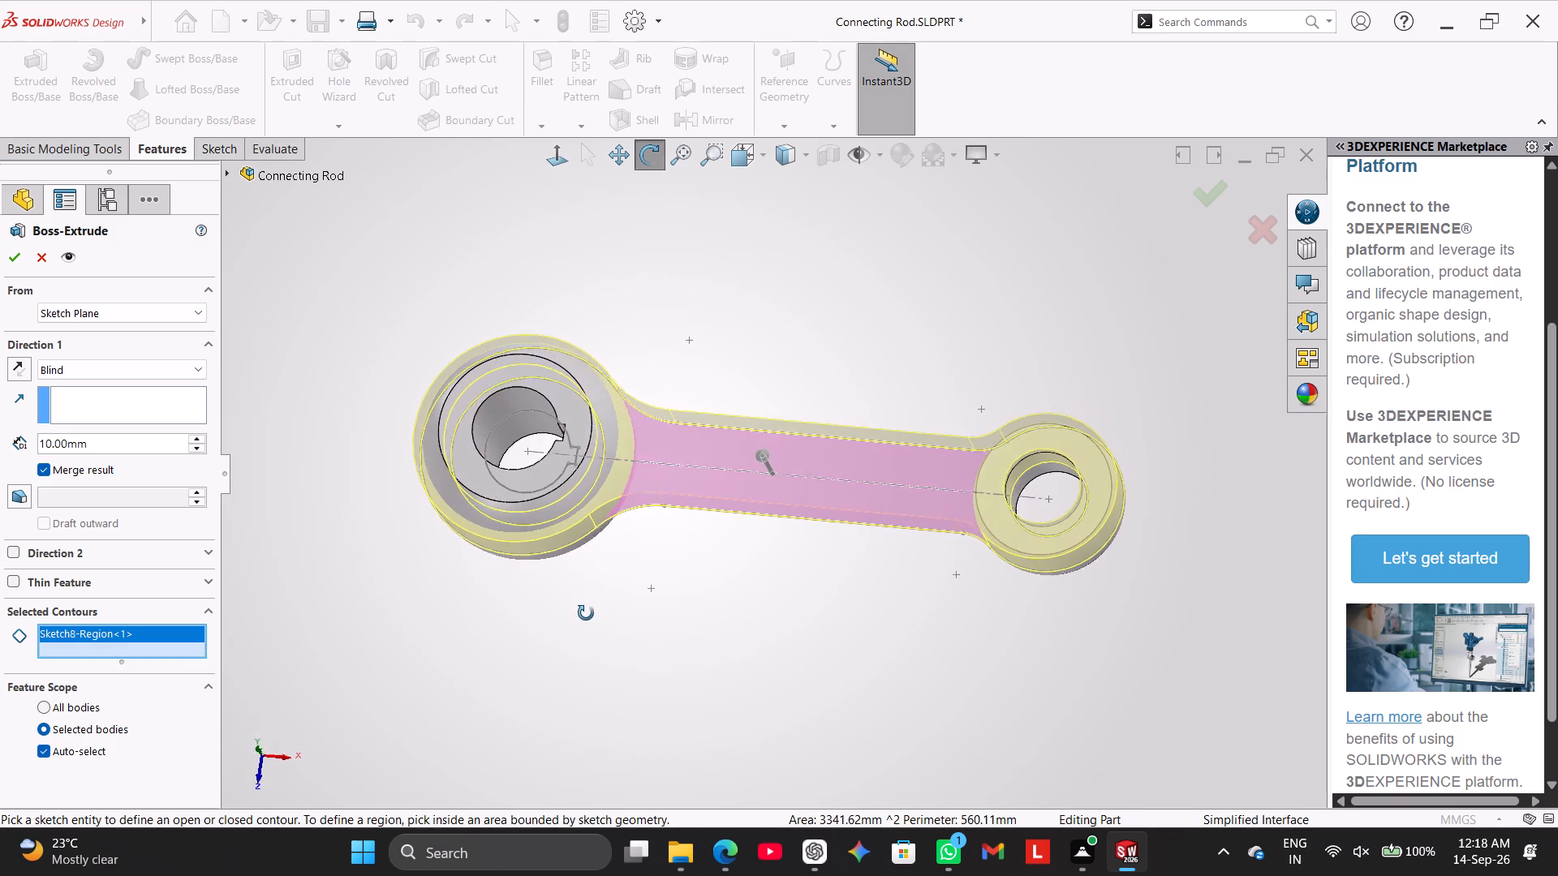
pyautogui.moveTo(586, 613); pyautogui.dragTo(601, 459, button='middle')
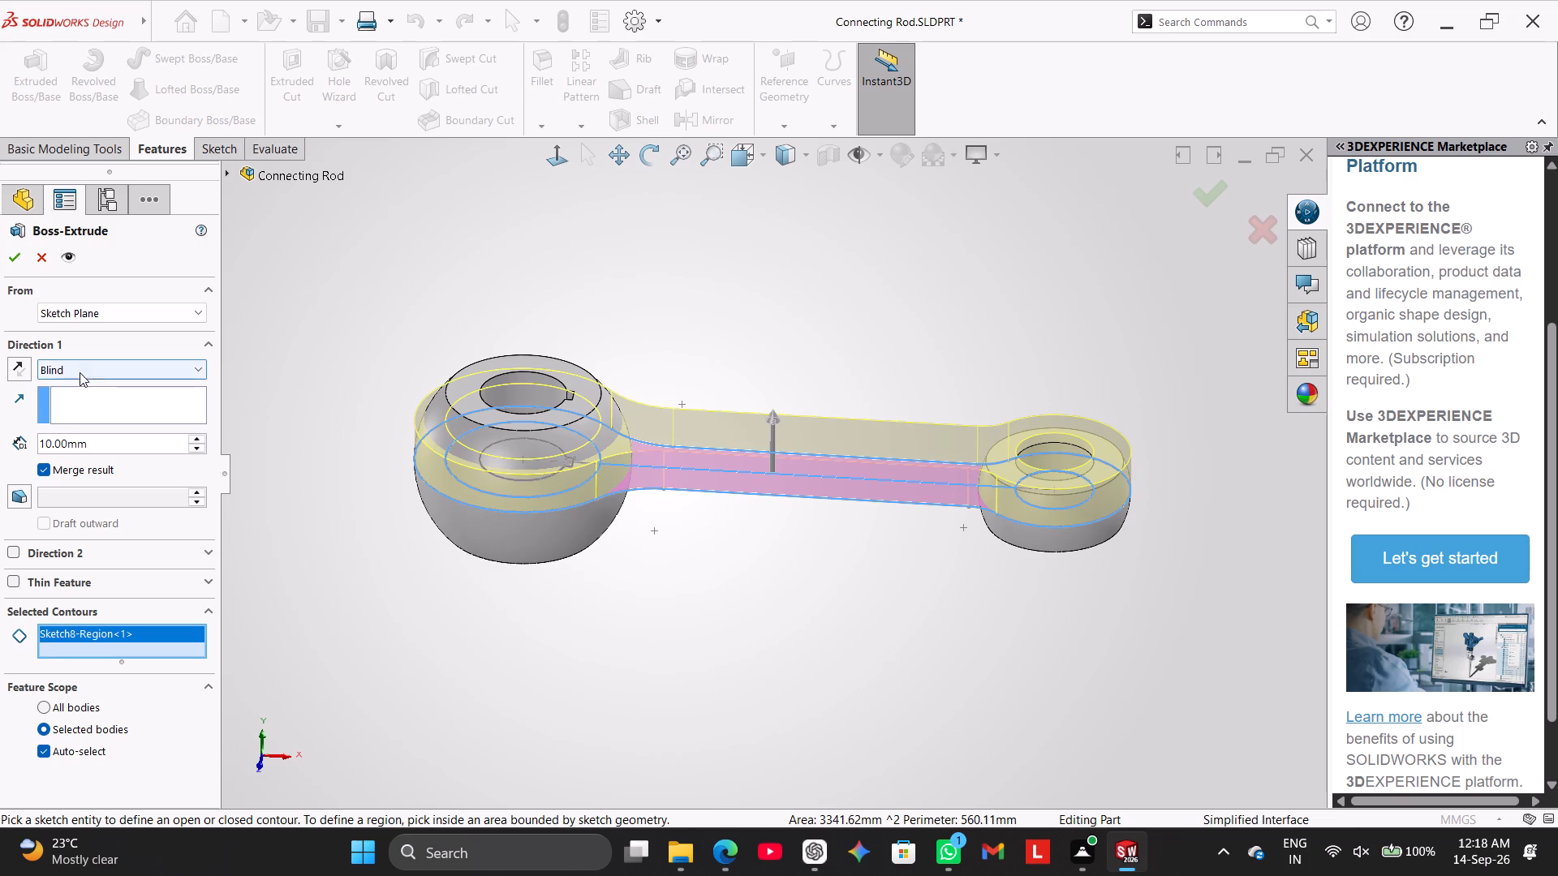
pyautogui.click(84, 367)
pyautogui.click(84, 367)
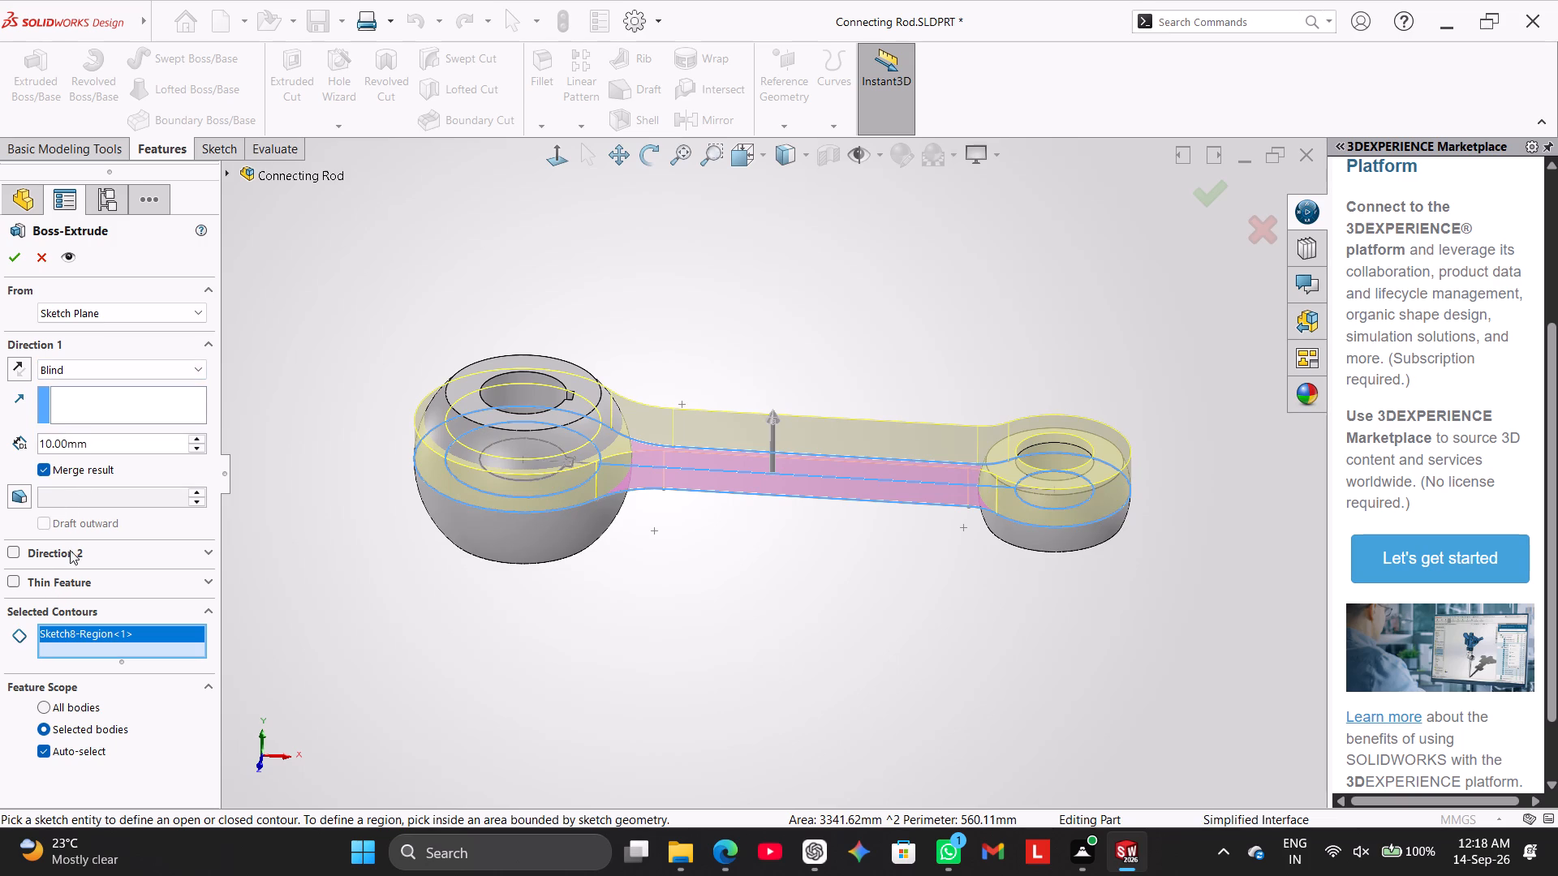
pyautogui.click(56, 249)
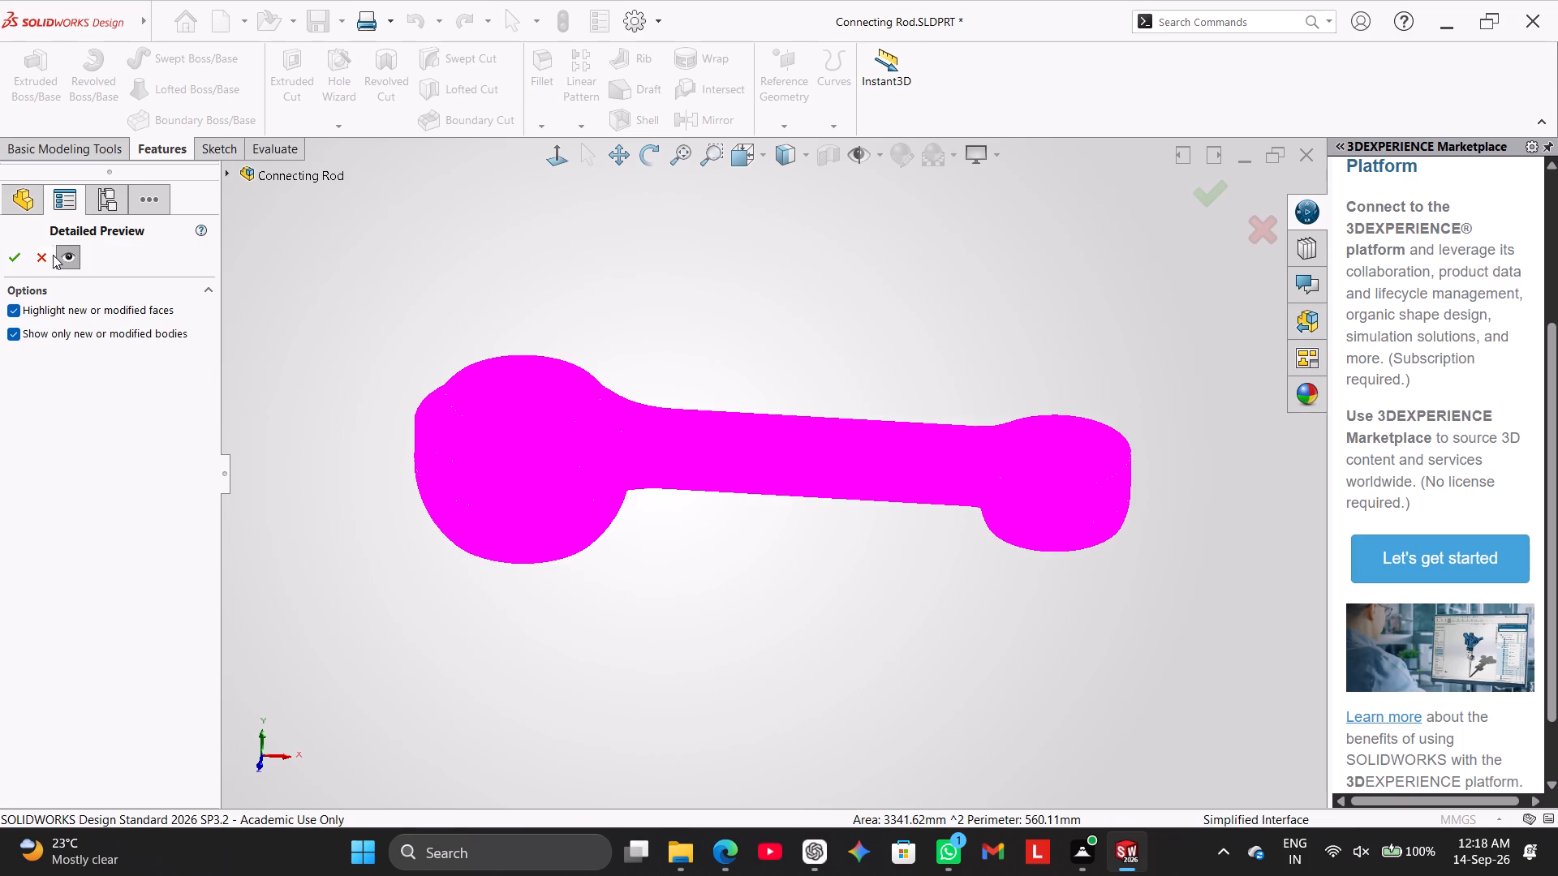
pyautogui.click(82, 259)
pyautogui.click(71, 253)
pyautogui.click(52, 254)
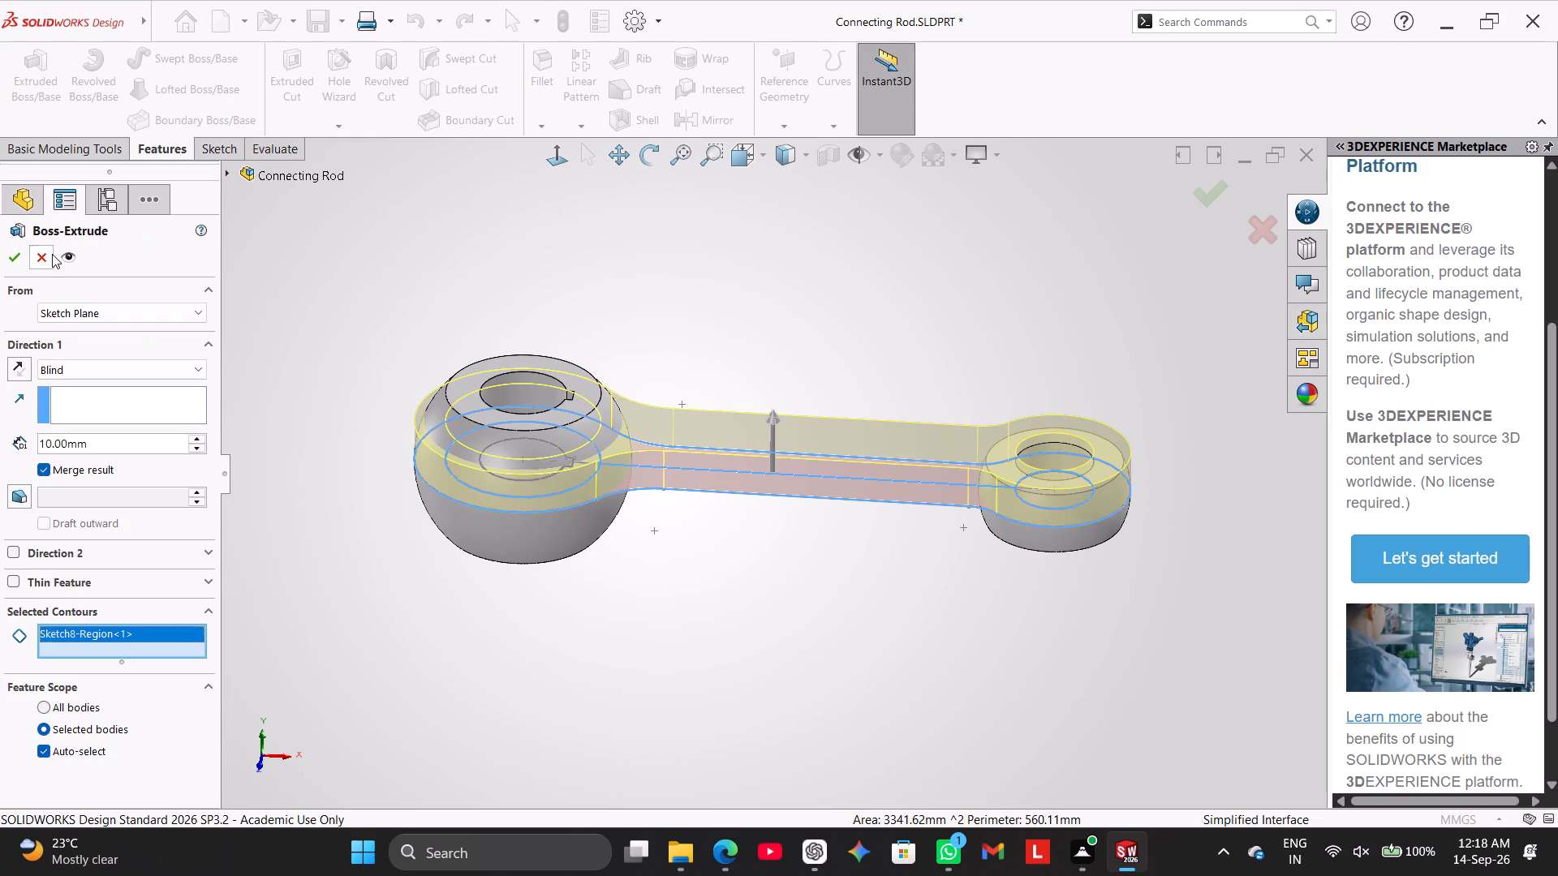
# Try to revolve the sketch's shank region a blind 360° about its horizontal centreline, merged with the ends.
pyautogui.click(101, 84)
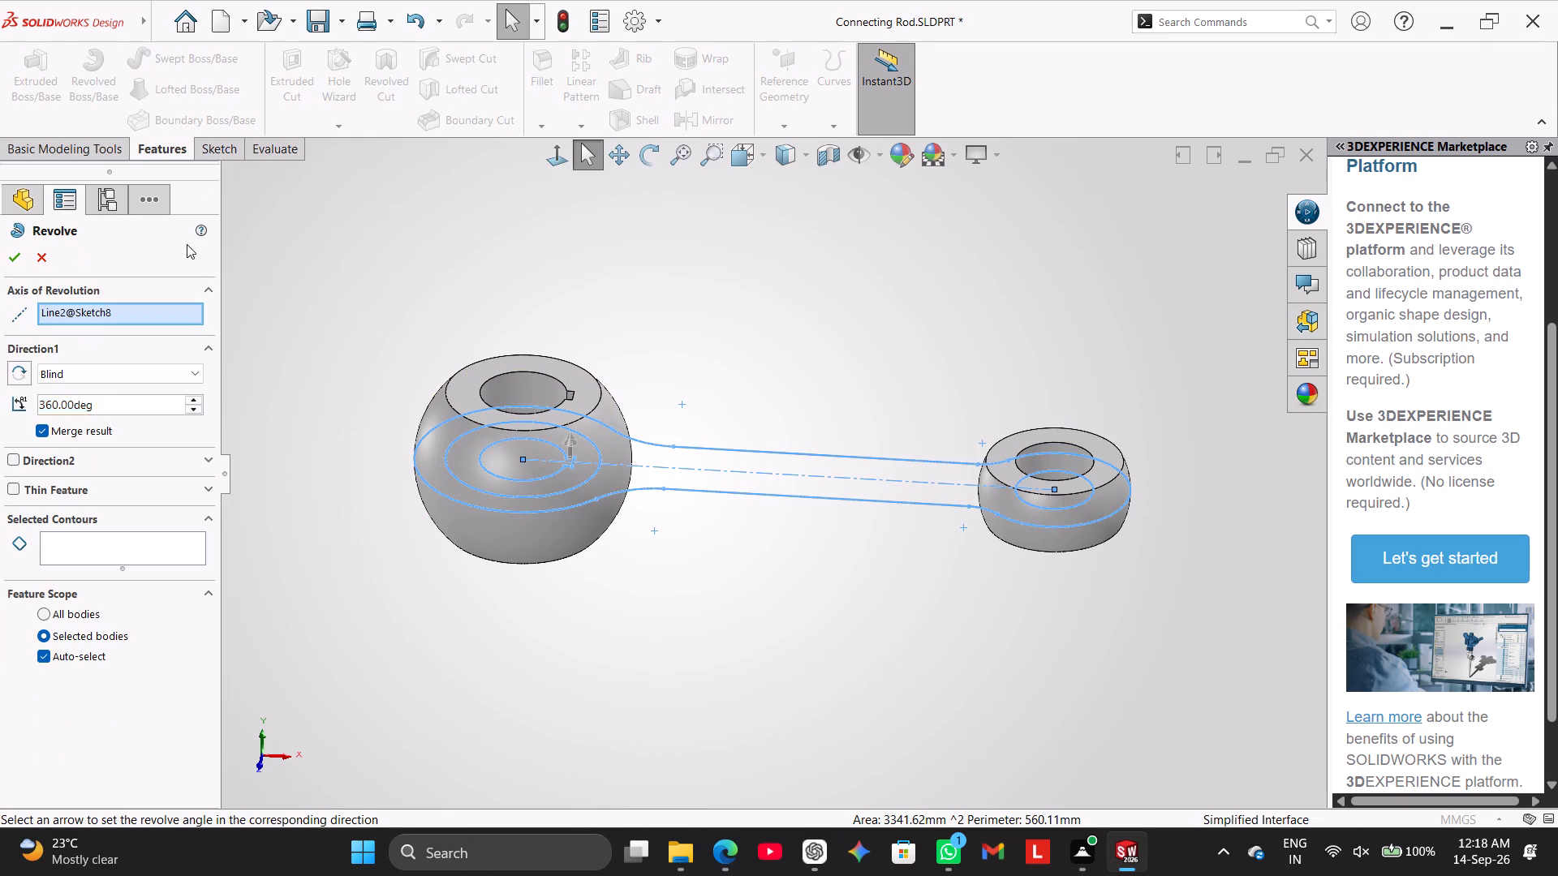
pyautogui.click(676, 483)
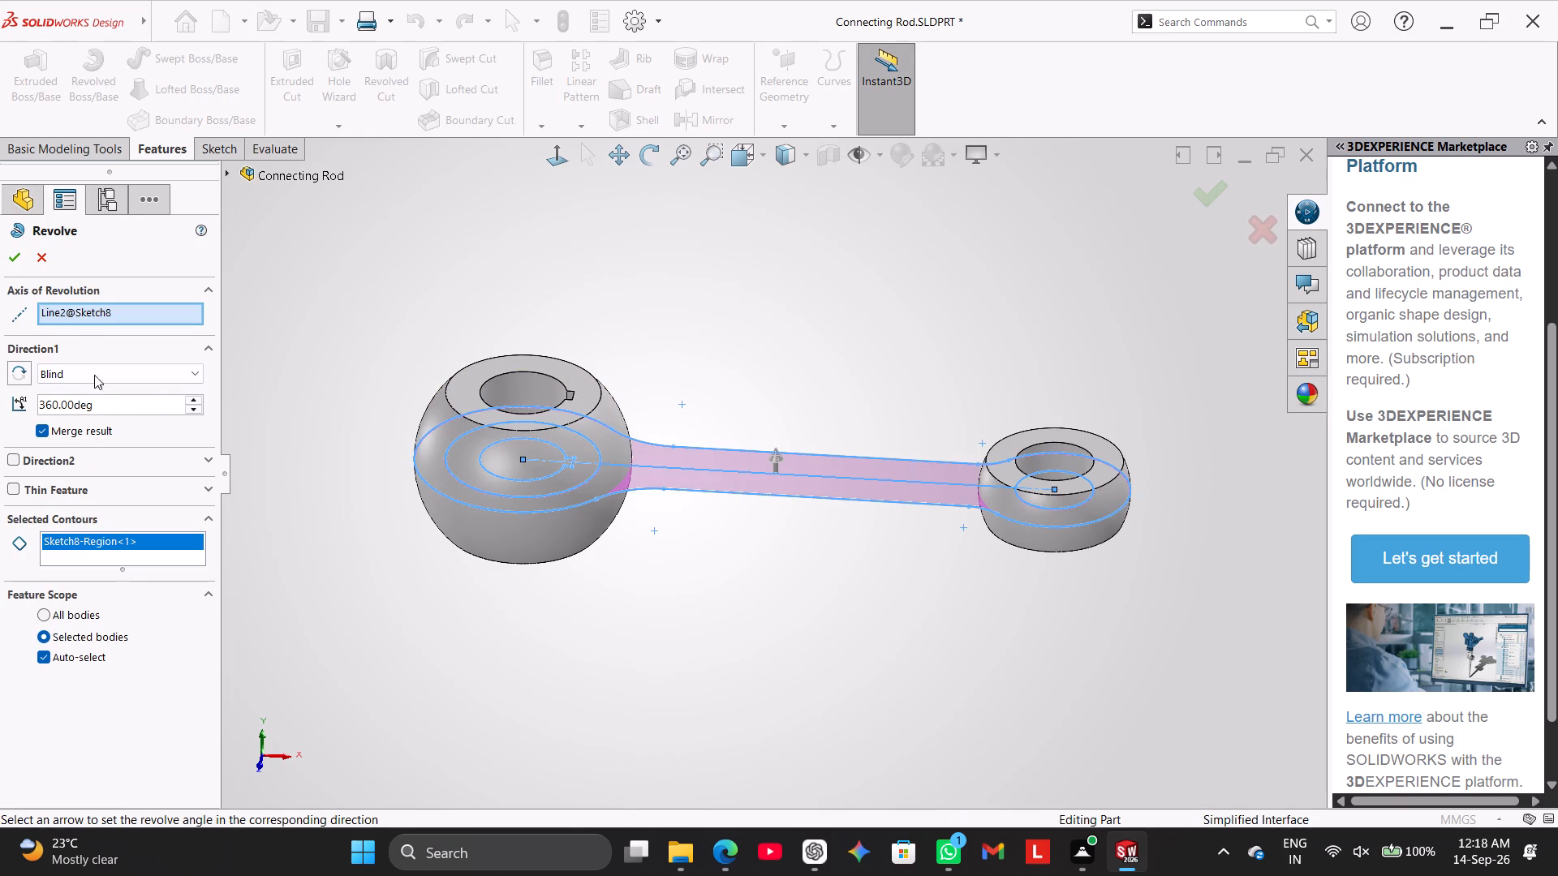
pyautogui.click(21, 254)
pyautogui.moveTo(584, 579); pyautogui.dragTo(588, 599, button='middle')
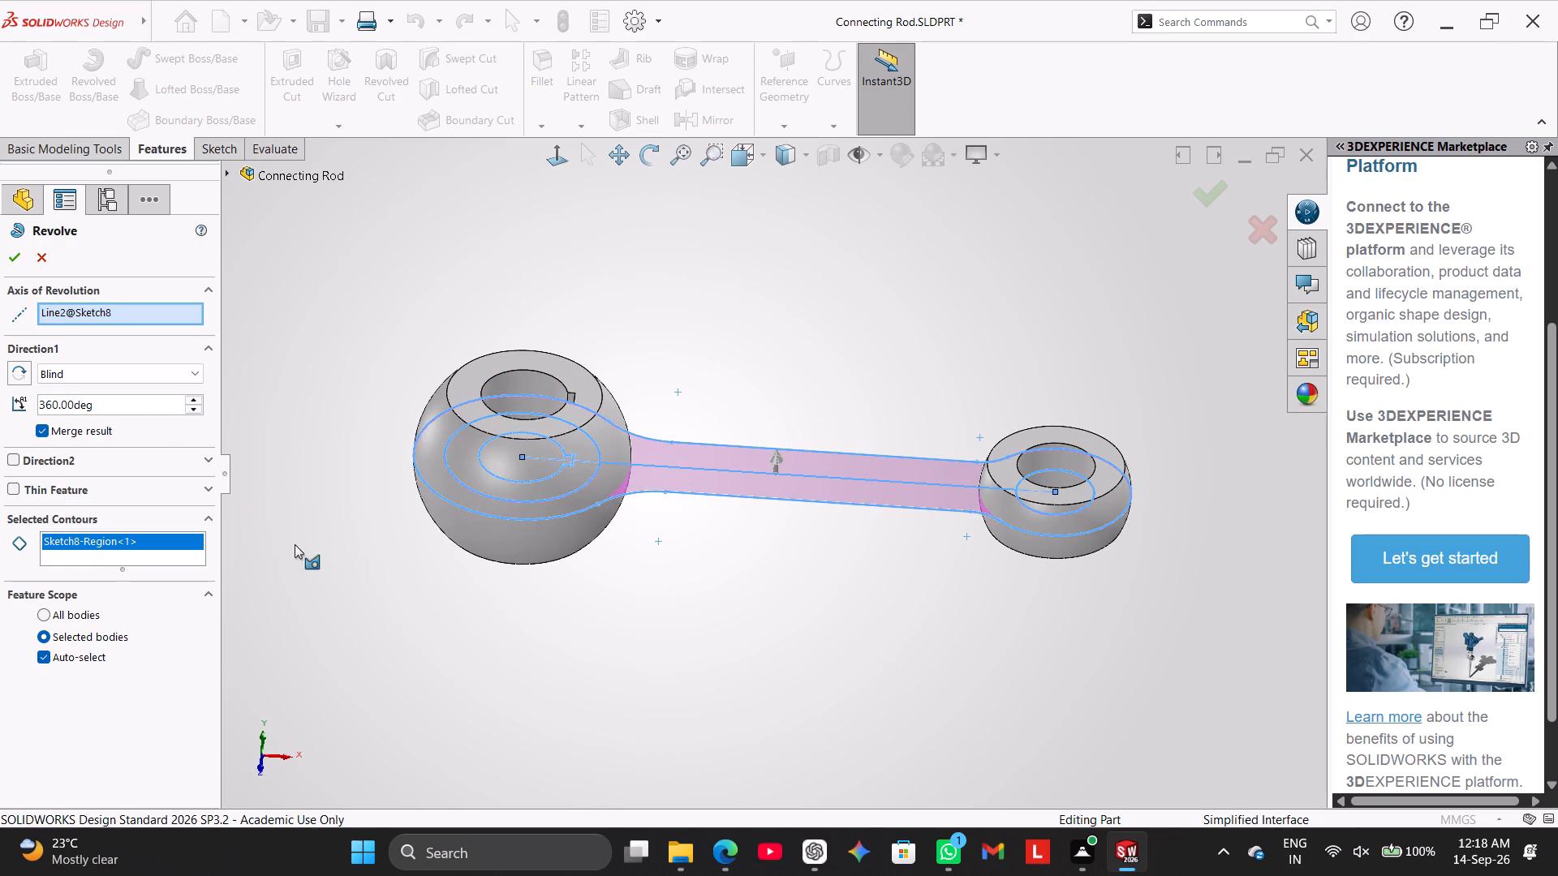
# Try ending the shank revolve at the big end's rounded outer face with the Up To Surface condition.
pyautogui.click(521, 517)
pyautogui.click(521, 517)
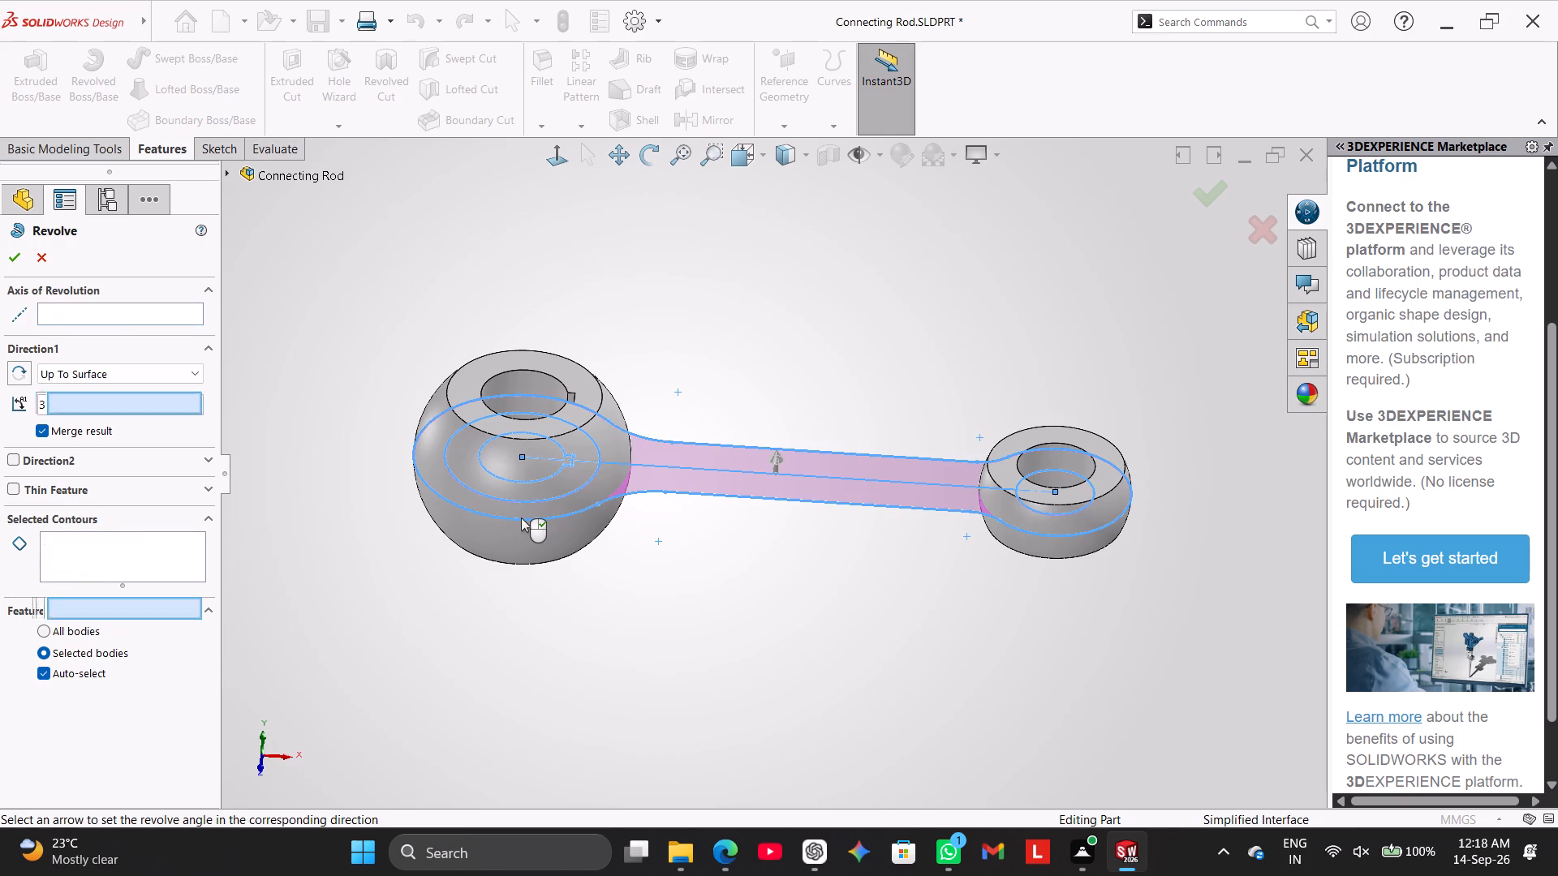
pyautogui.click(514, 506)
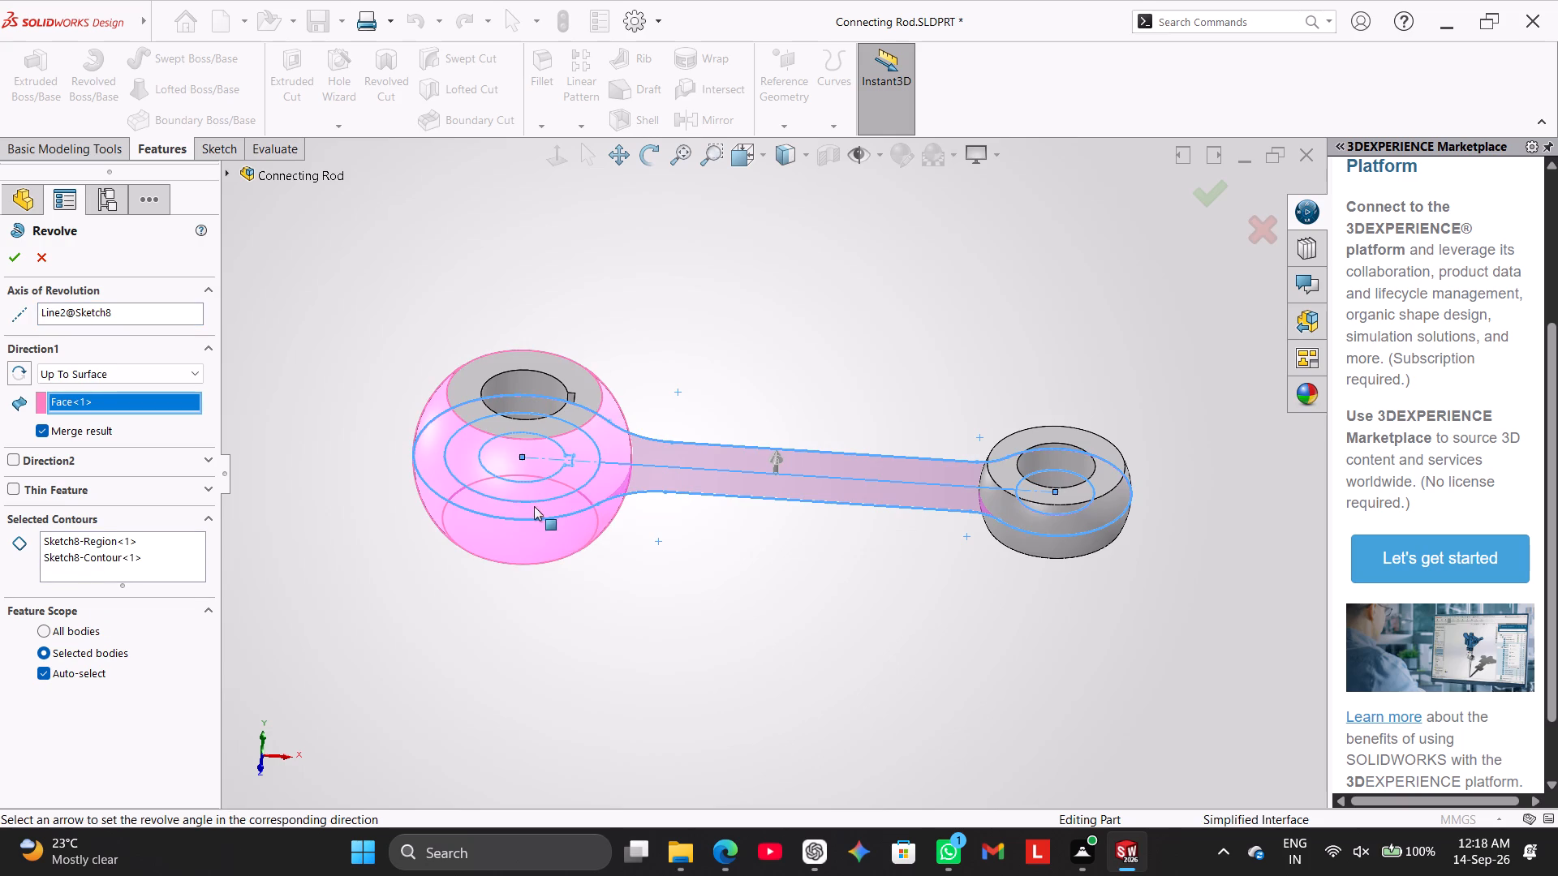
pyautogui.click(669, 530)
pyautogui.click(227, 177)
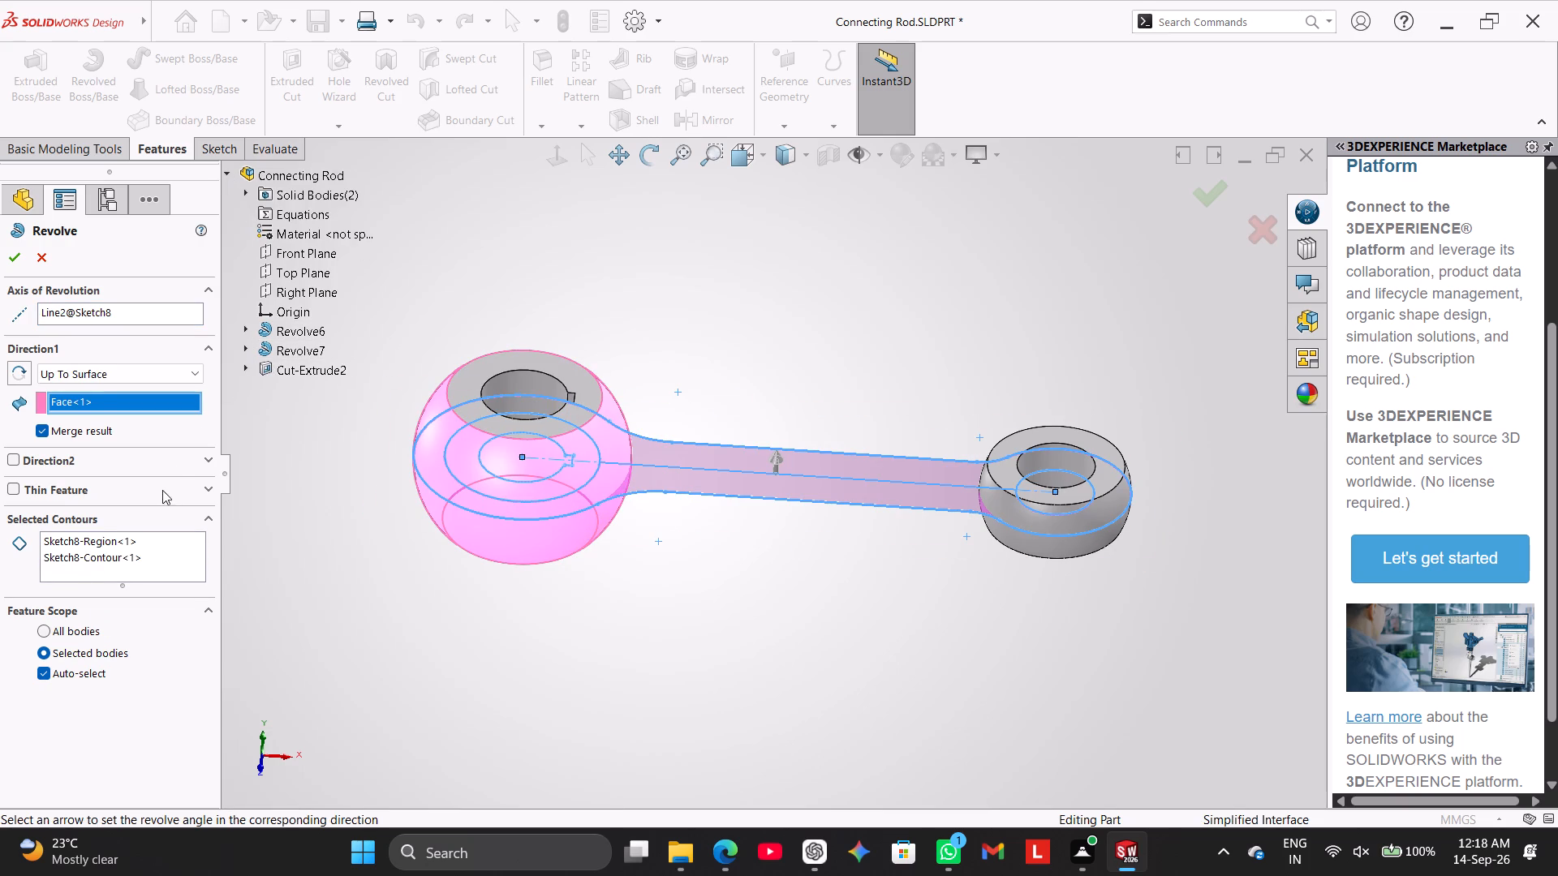
# Remove both selected contours from the shank revolve.
pyautogui.rightClick(129, 545)
pyautogui.click(188, 573)
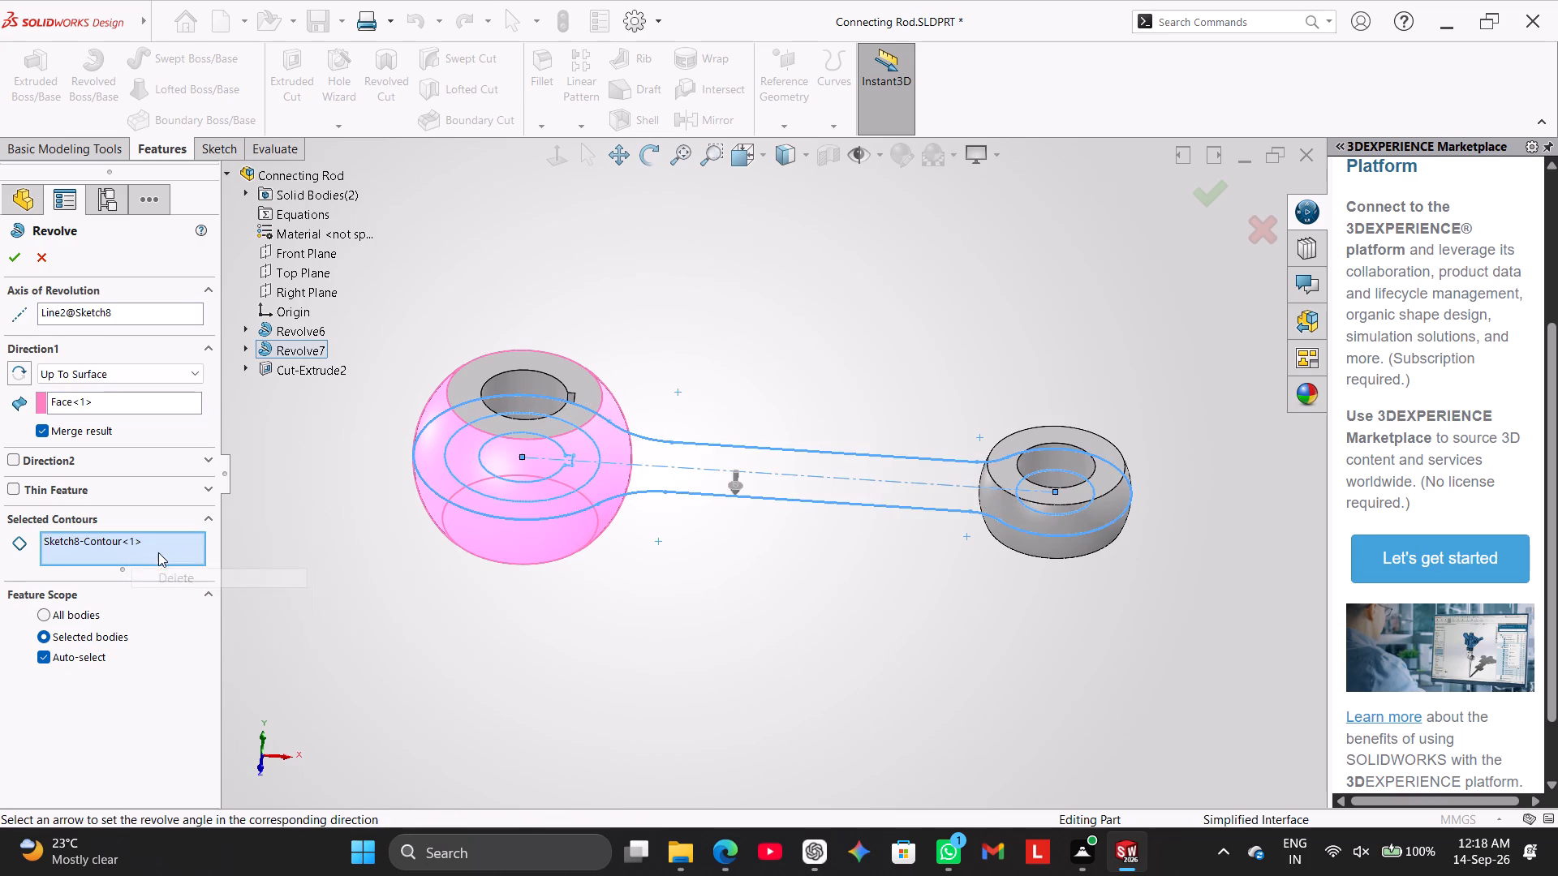
pyautogui.rightClick(148, 546)
pyautogui.click(187, 582)
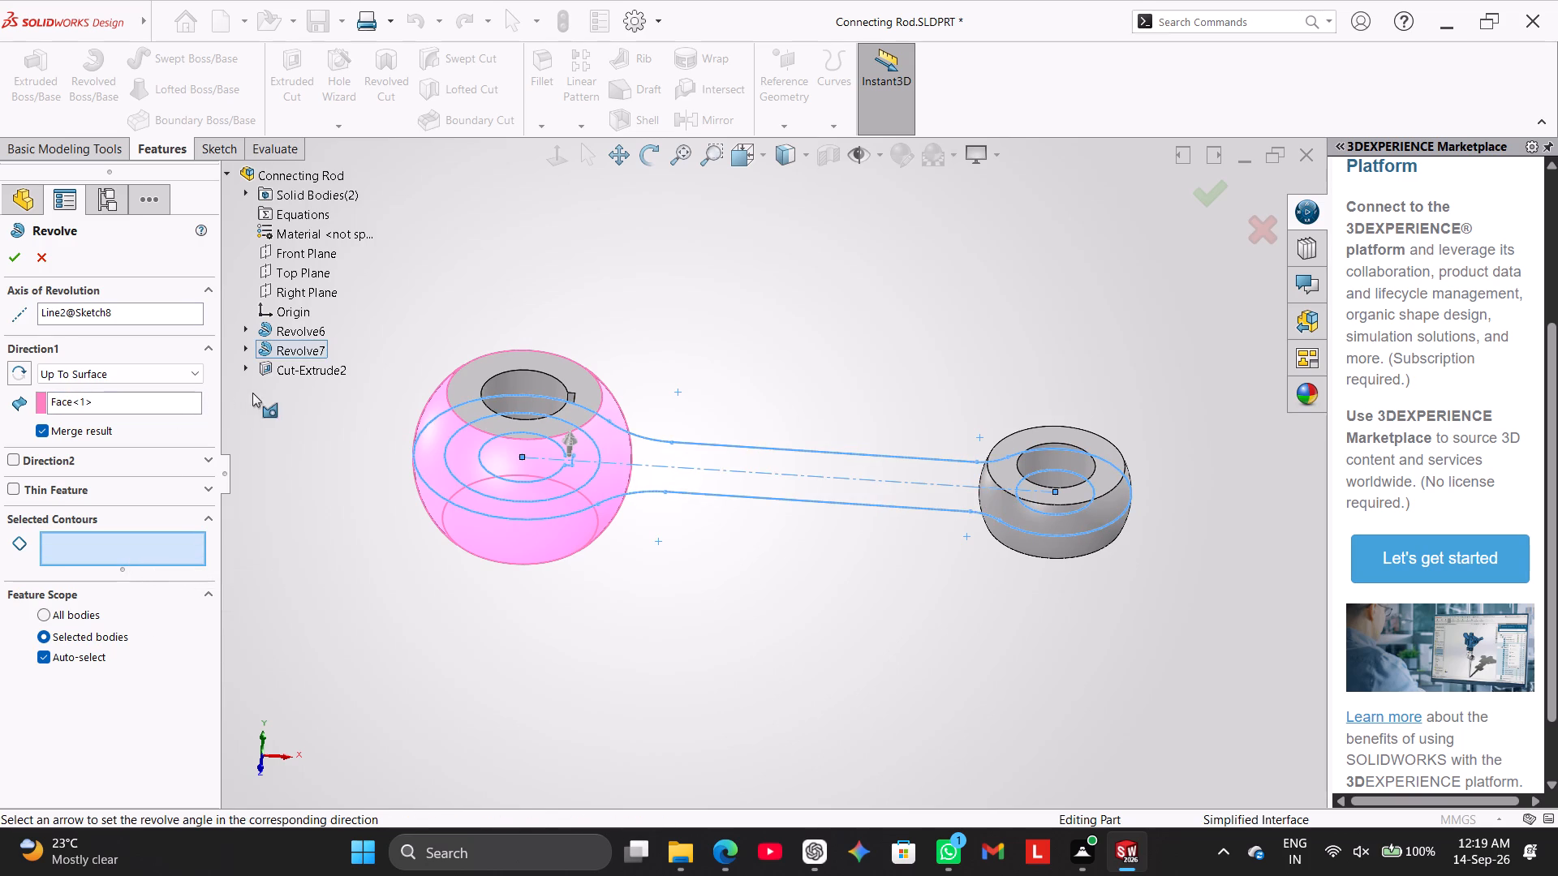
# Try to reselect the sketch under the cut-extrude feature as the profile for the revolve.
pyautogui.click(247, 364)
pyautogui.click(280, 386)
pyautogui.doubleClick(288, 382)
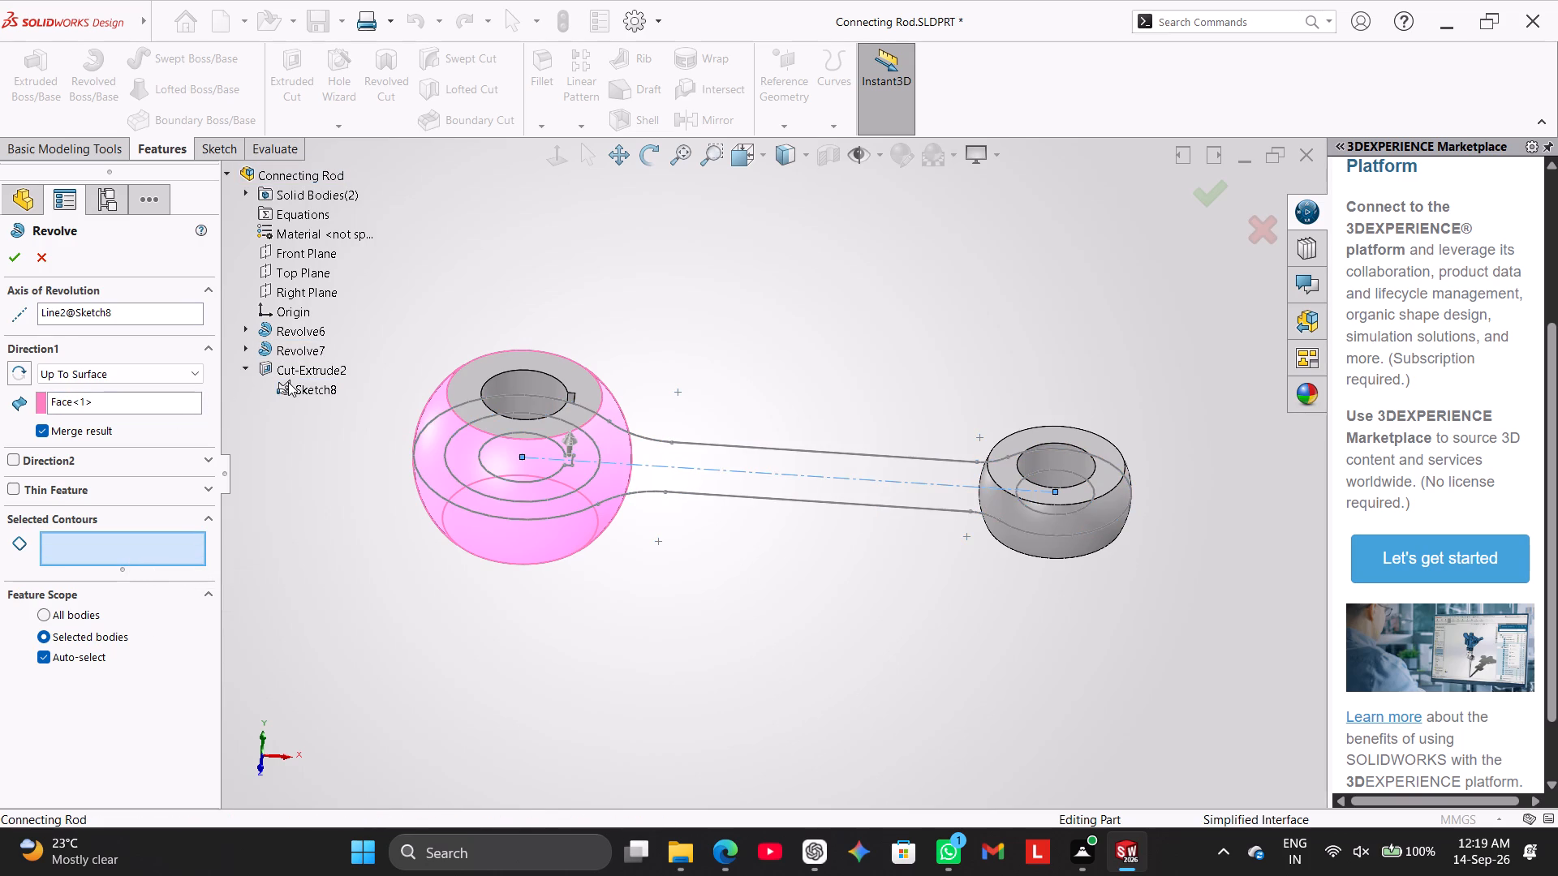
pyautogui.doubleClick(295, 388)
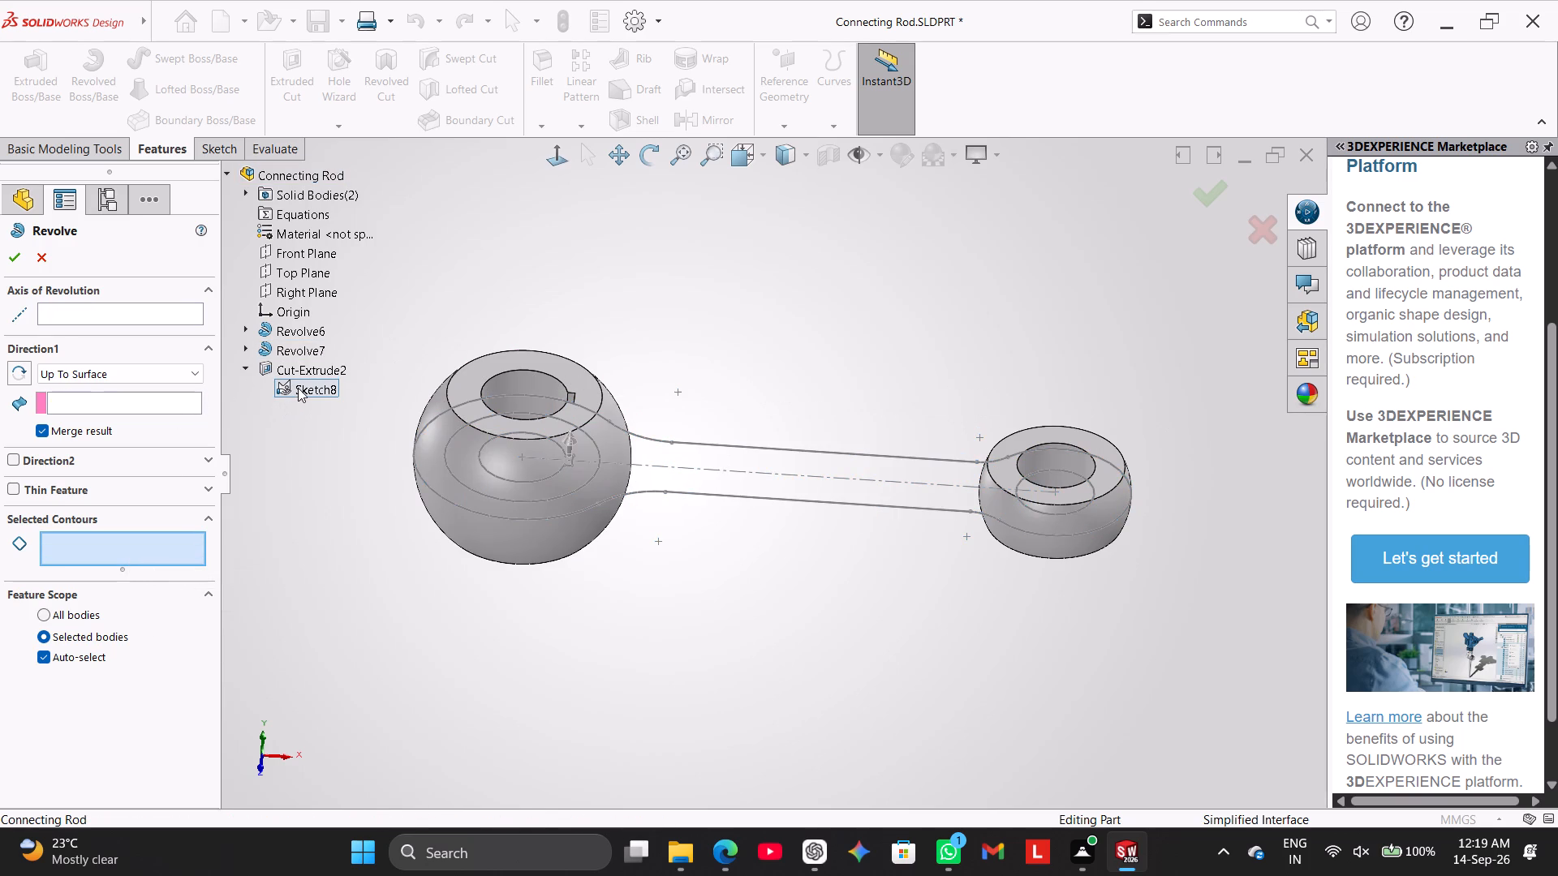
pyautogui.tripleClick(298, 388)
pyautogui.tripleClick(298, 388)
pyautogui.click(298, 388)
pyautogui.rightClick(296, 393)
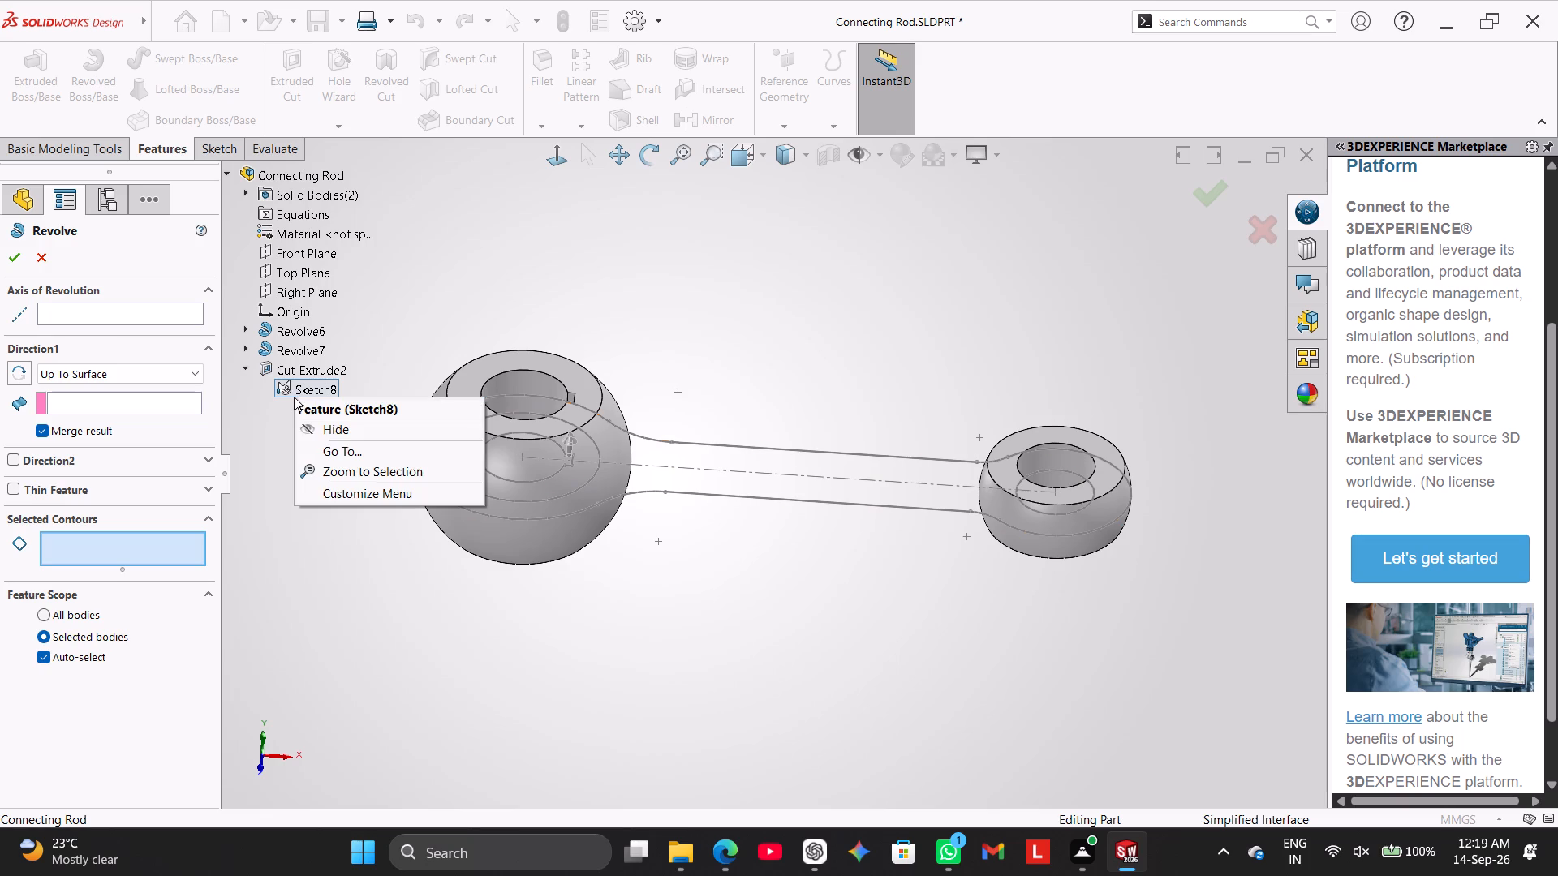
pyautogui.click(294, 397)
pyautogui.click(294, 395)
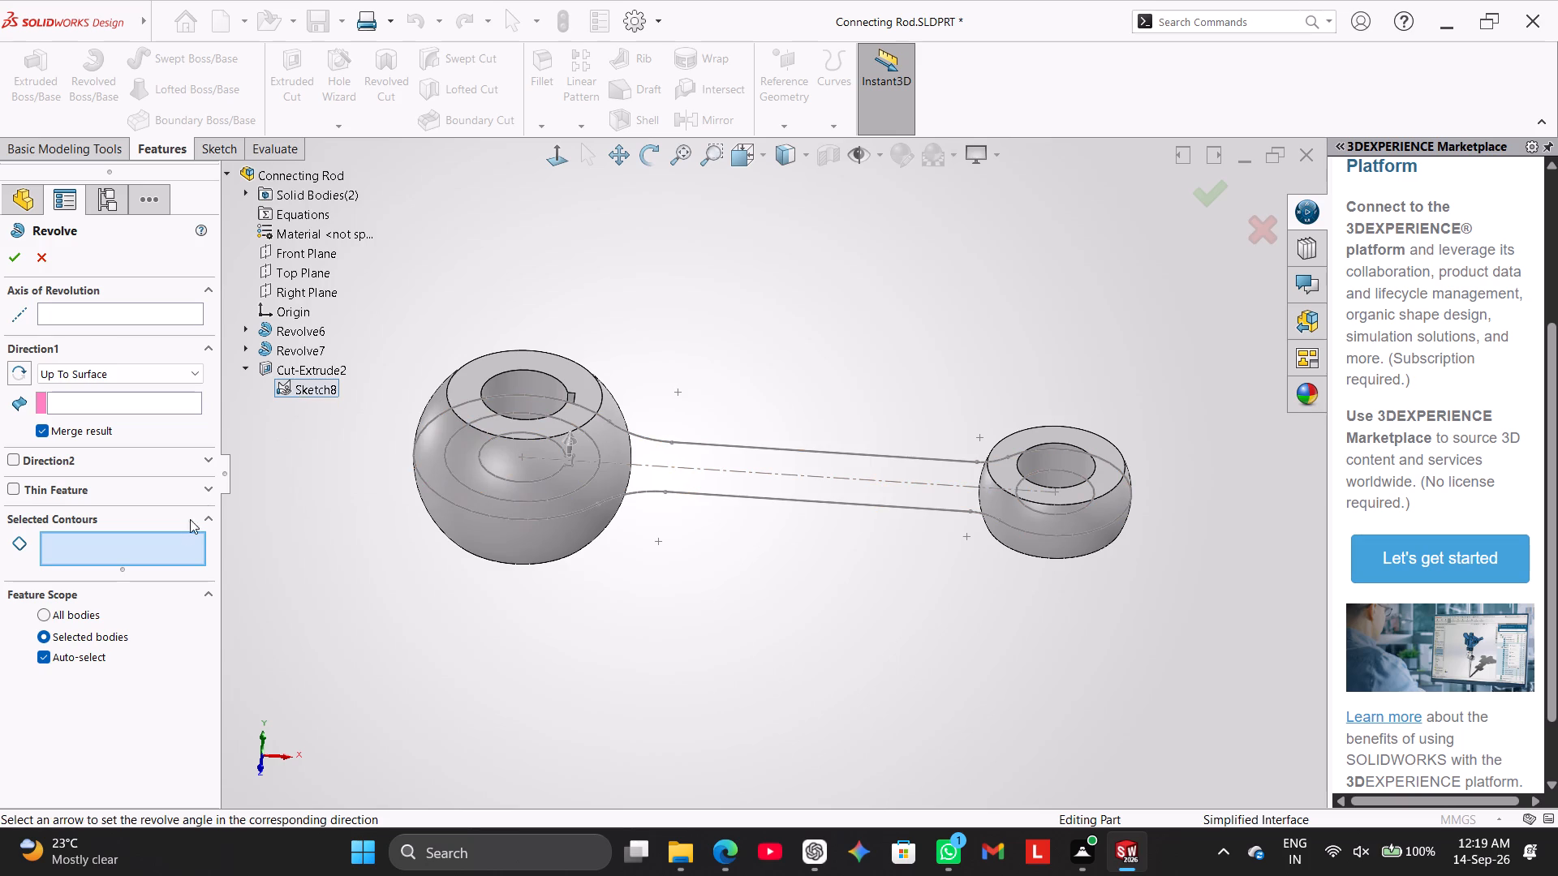
# Pick the shank region between the two ends as the contour to revolve.
pyautogui.click(183, 537)
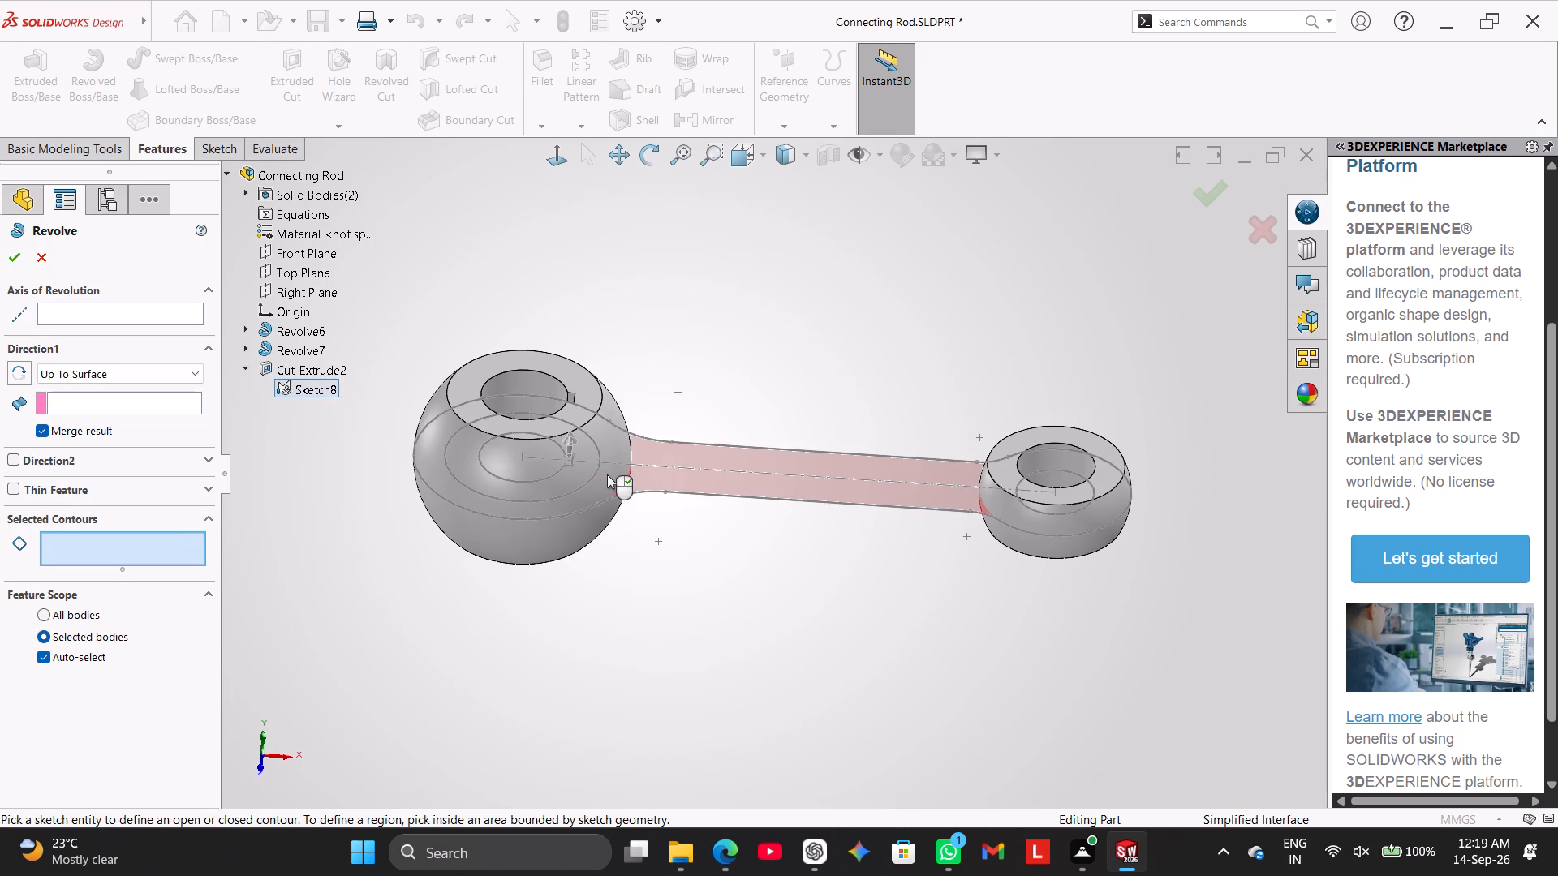
pyautogui.click(607, 474)
pyautogui.click(1007, 506)
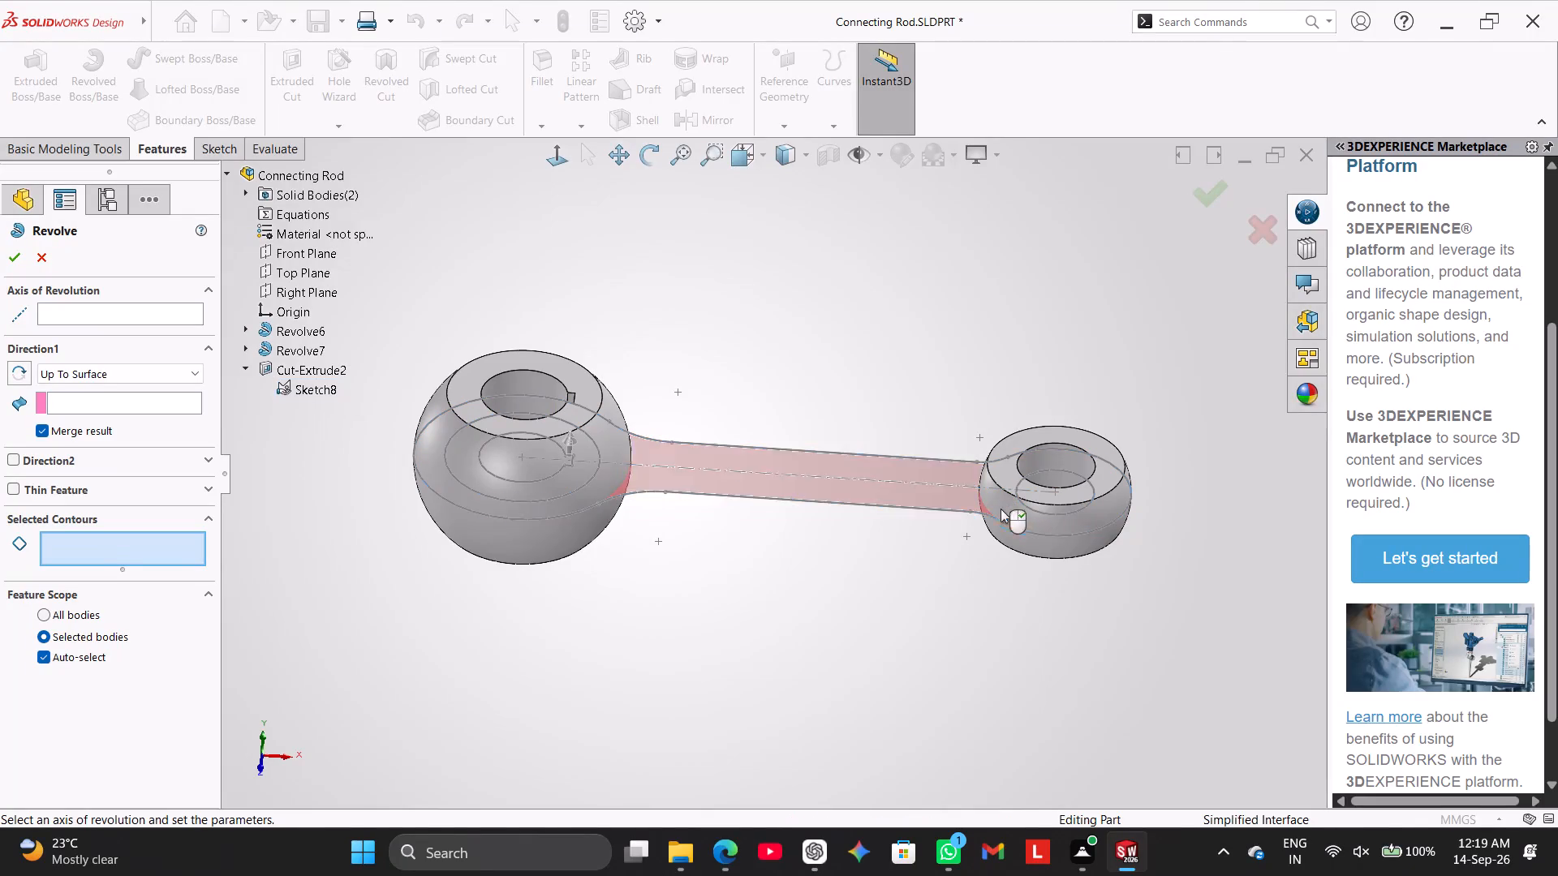
pyautogui.click(812, 471)
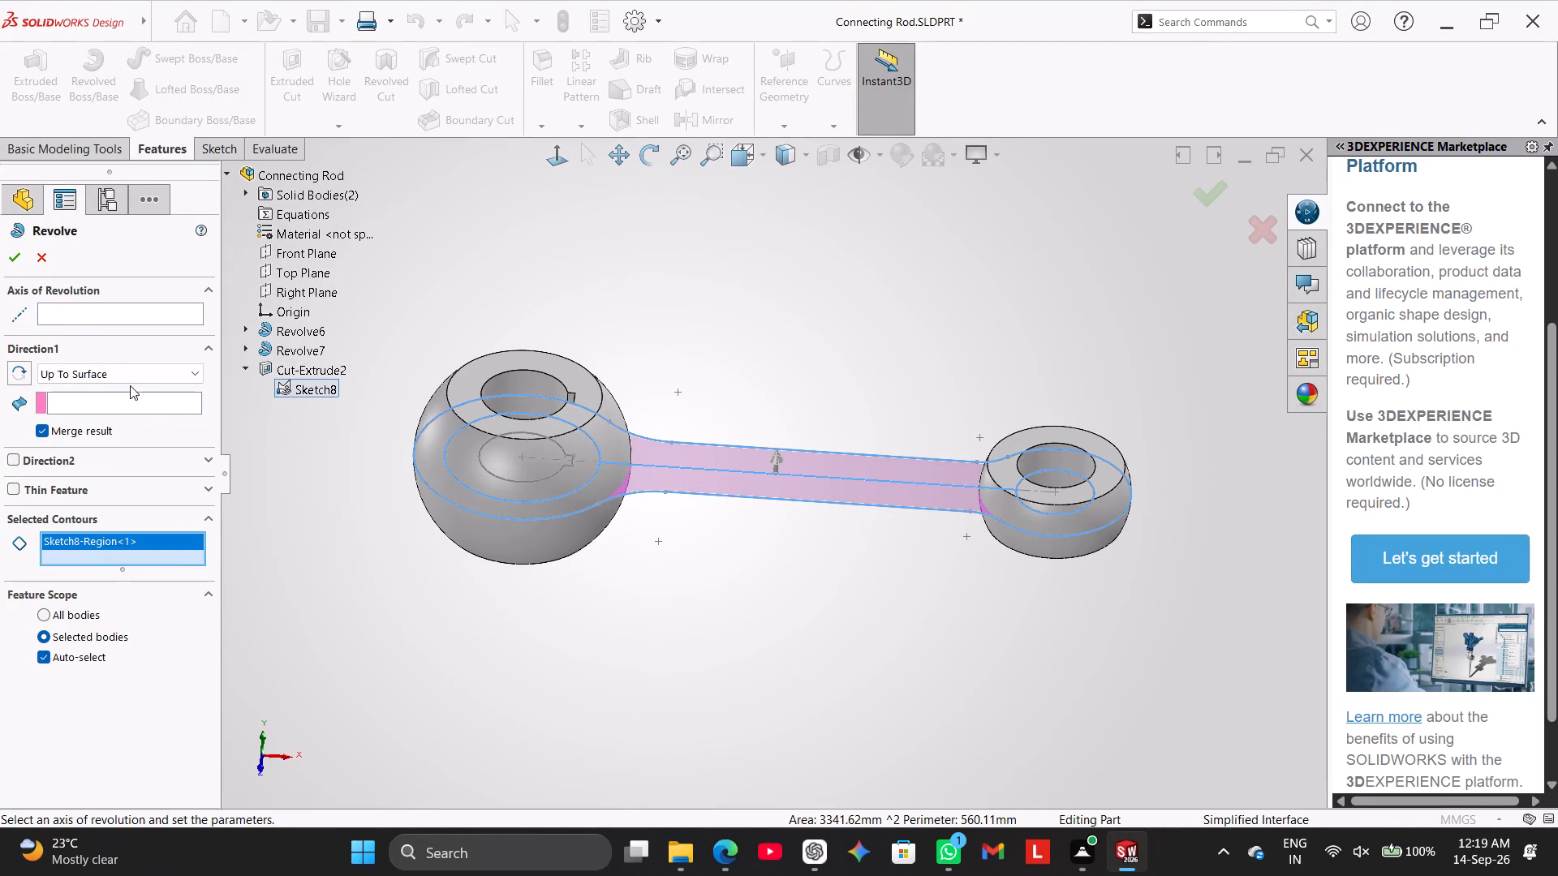
# Set the shank revolve to a Blind end condition at 360° and try to complete it.
pyautogui.click(85, 376)
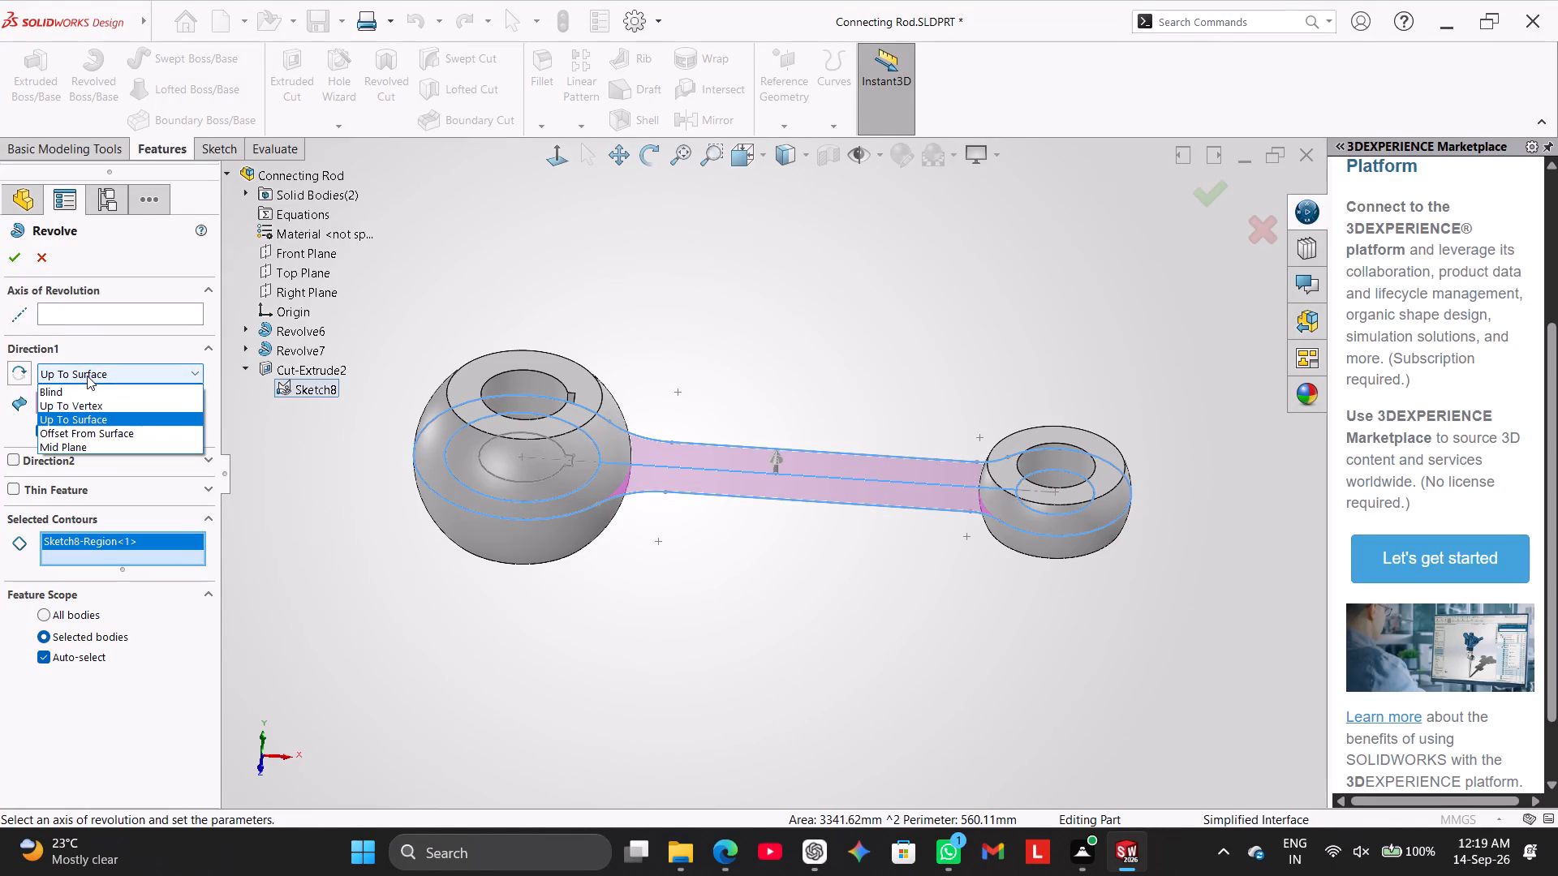
pyautogui.click(87, 376)
pyautogui.click(87, 376)
pyautogui.click(92, 393)
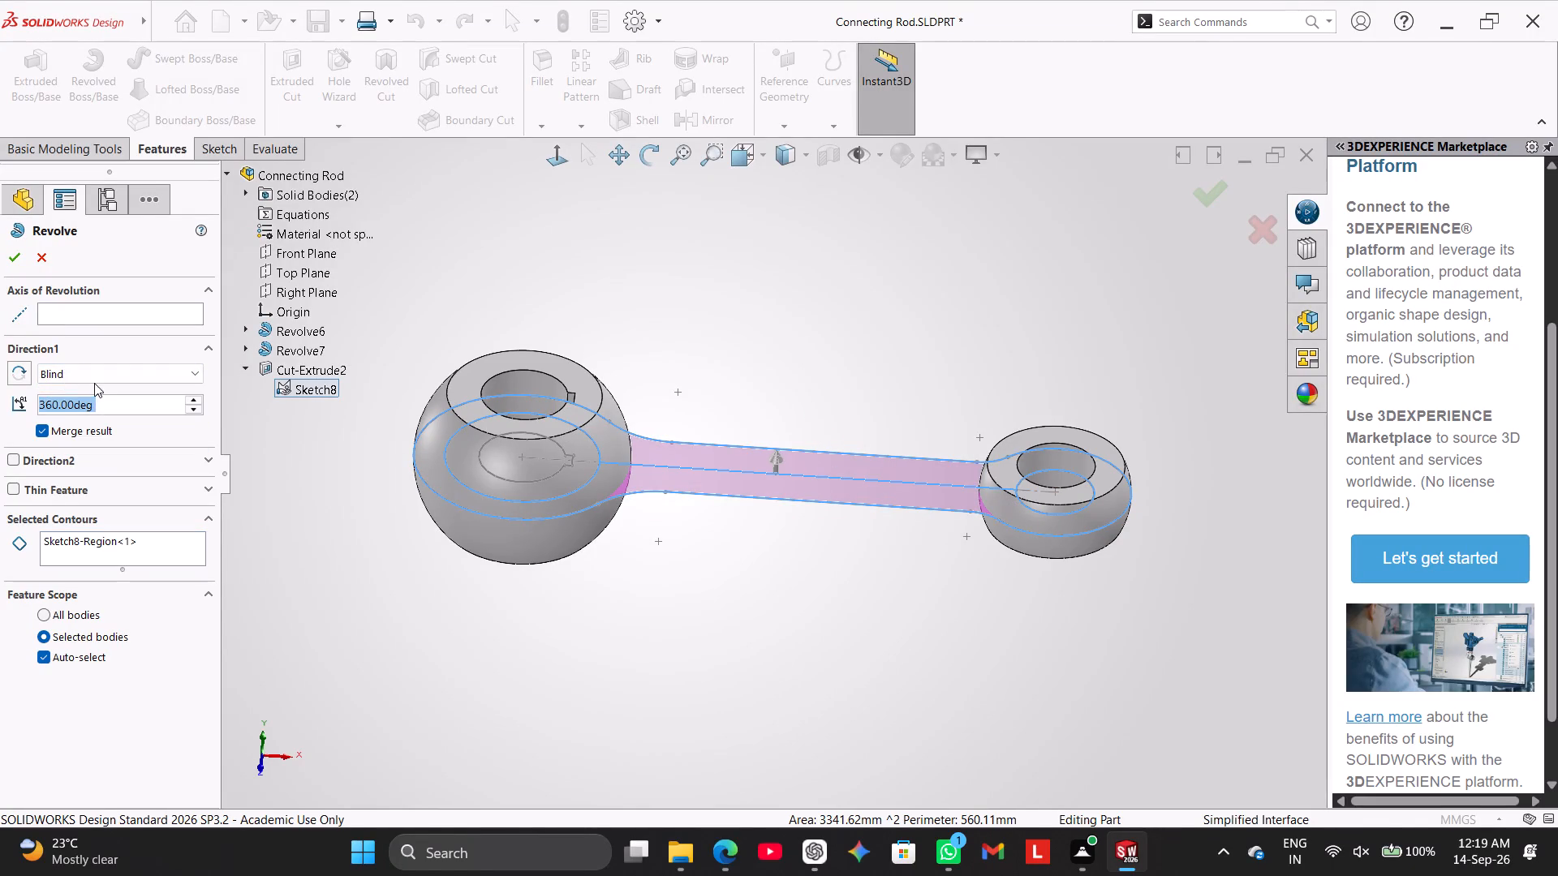
pyautogui.click(97, 375)
pyautogui.click(101, 401)
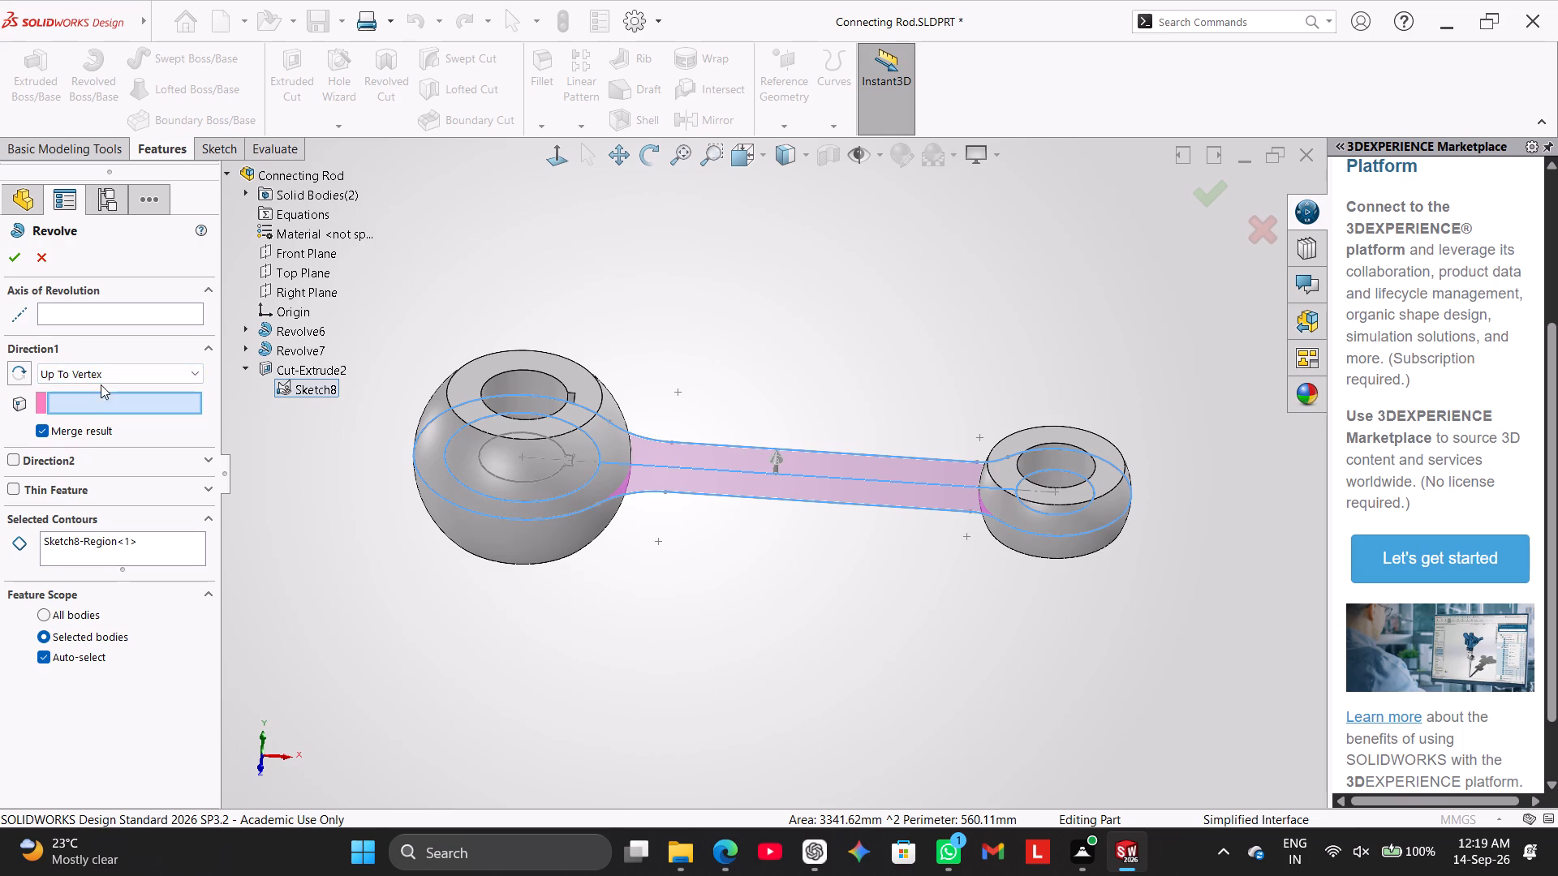
pyautogui.click(102, 376)
pyautogui.click(105, 392)
pyautogui.click(9, 261)
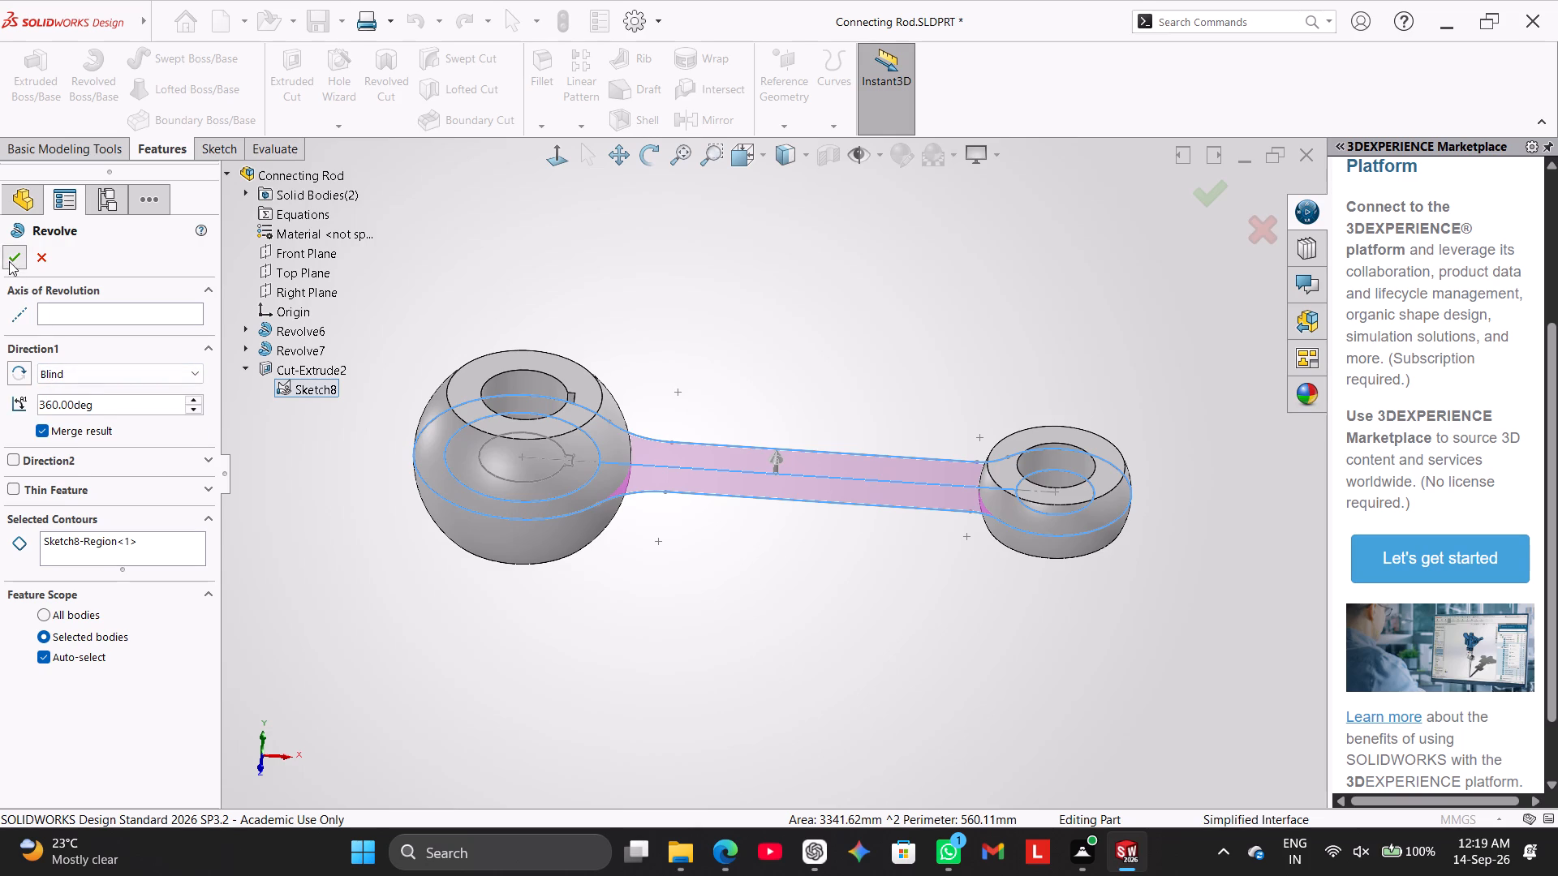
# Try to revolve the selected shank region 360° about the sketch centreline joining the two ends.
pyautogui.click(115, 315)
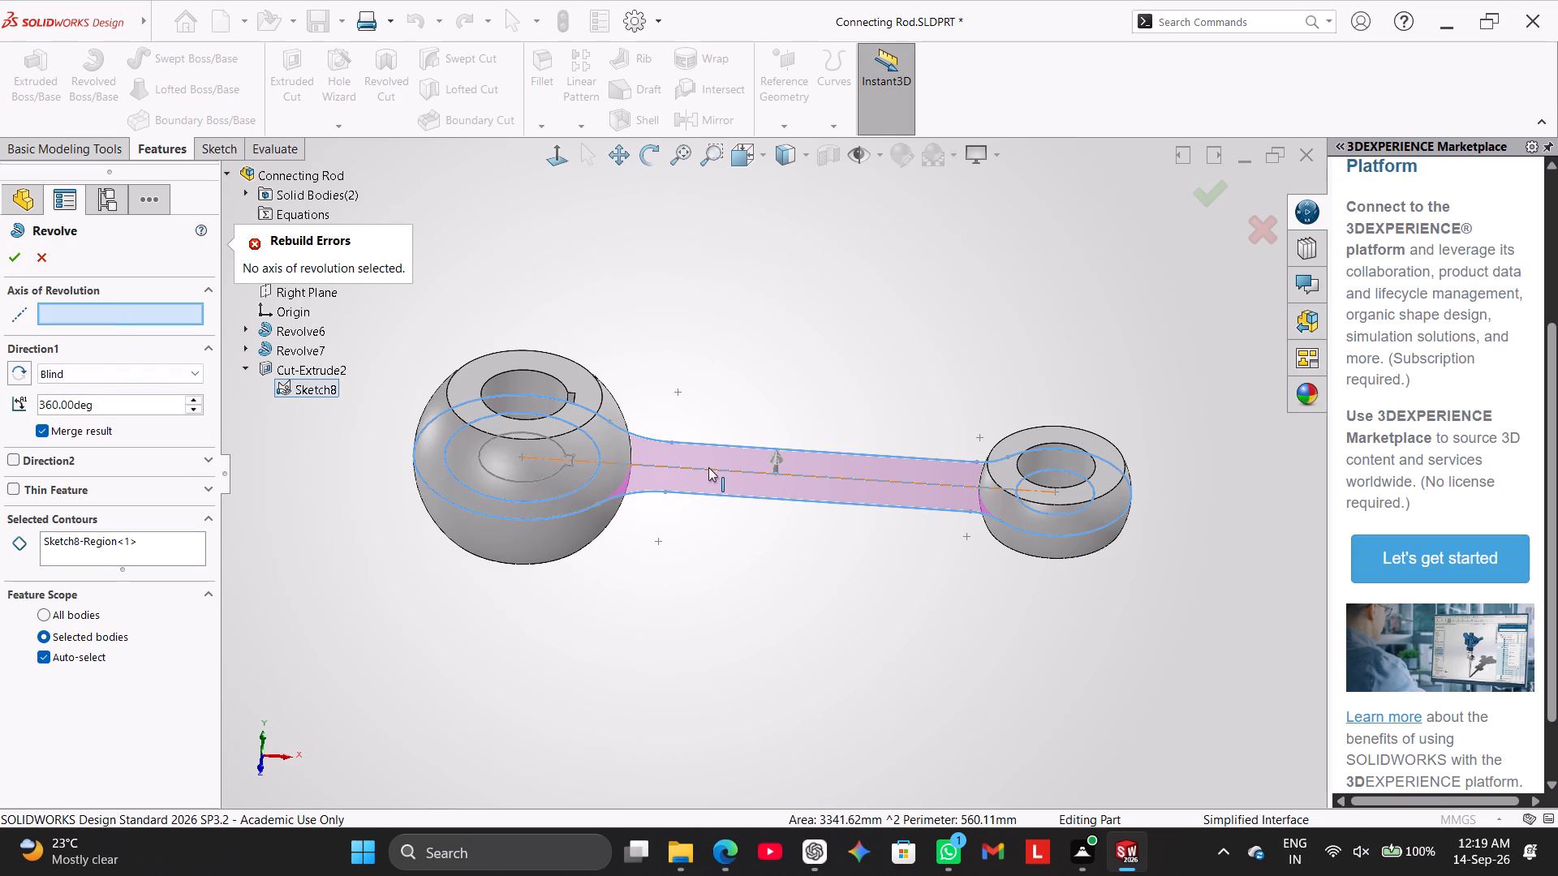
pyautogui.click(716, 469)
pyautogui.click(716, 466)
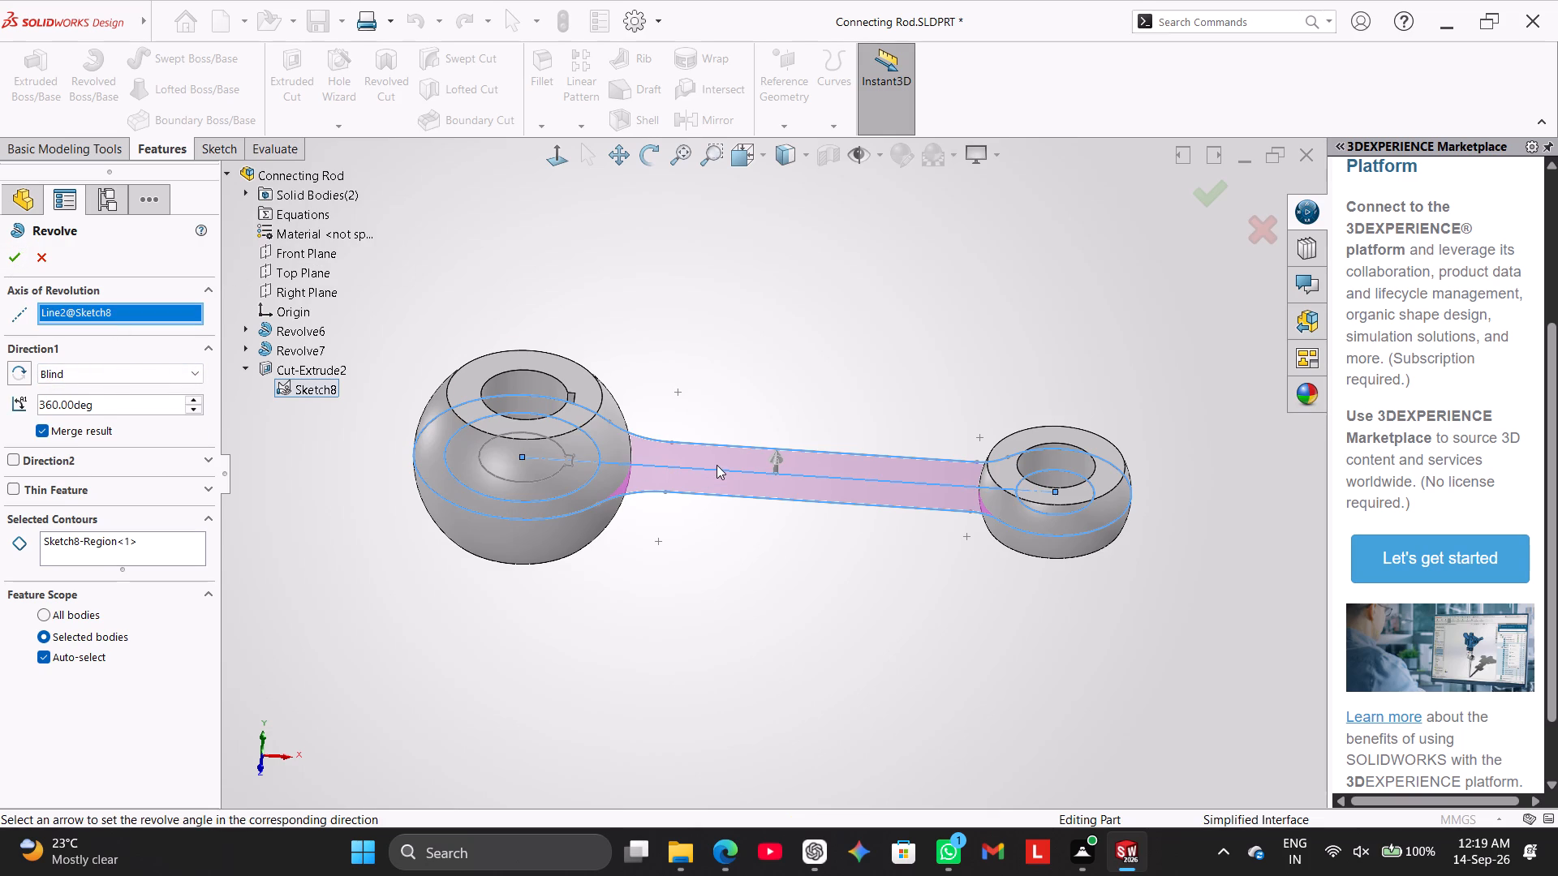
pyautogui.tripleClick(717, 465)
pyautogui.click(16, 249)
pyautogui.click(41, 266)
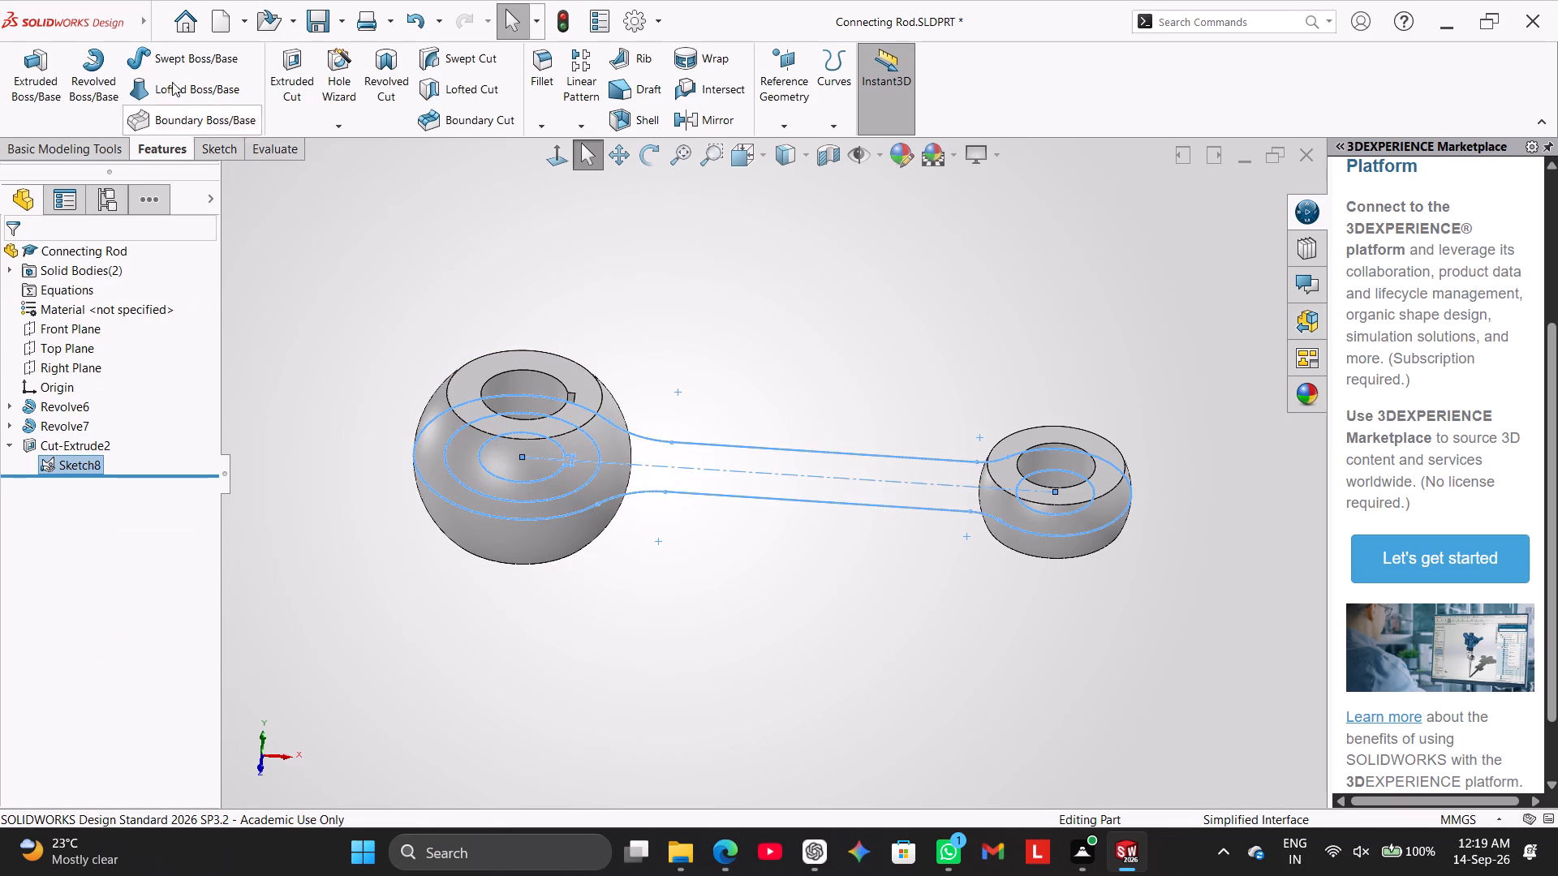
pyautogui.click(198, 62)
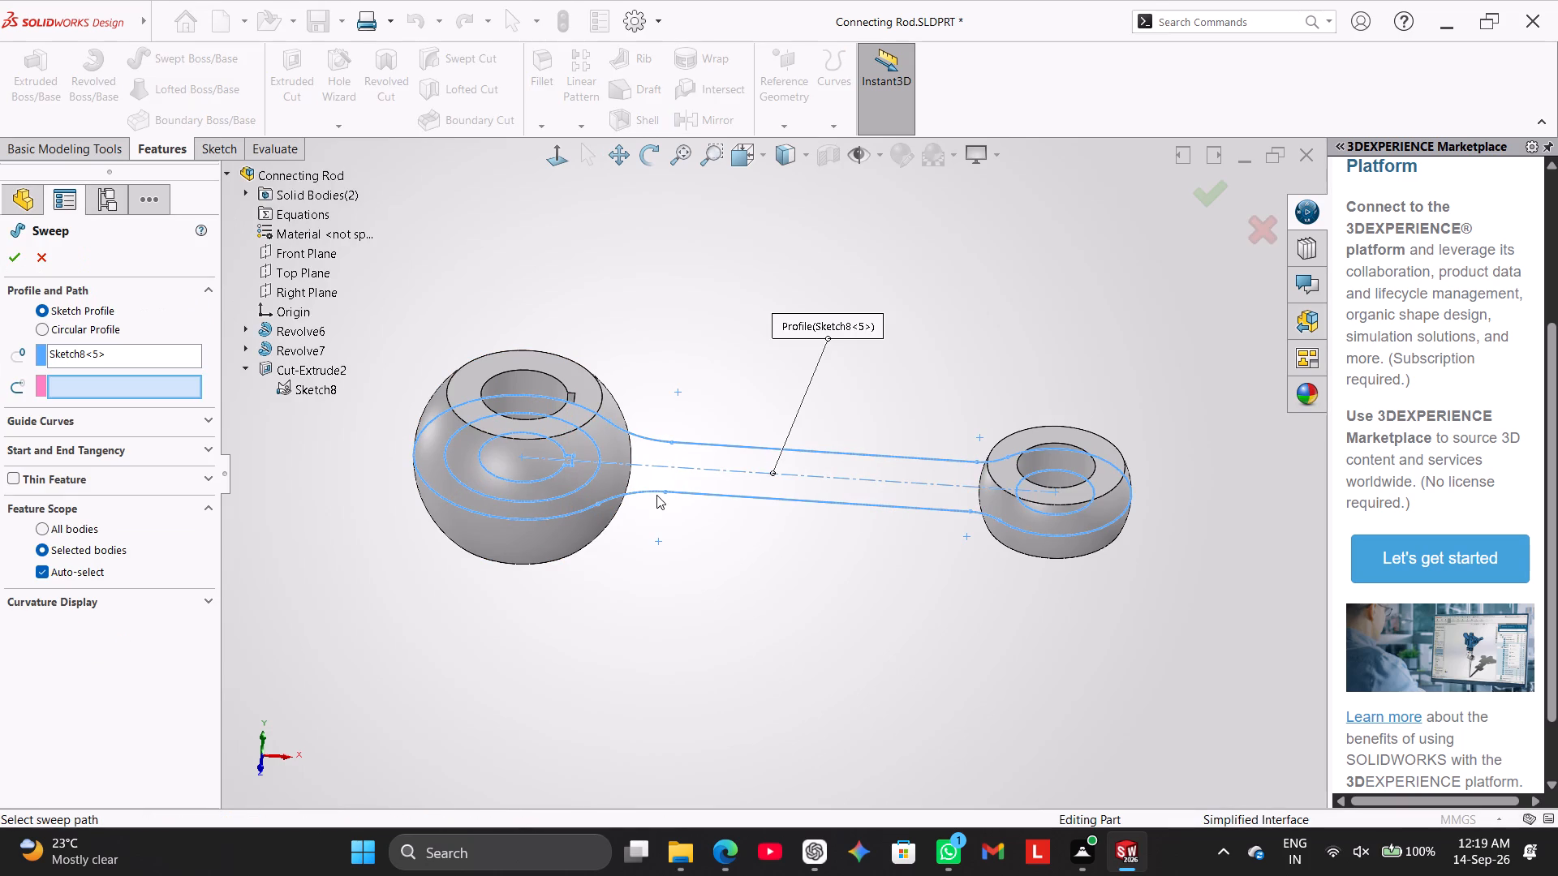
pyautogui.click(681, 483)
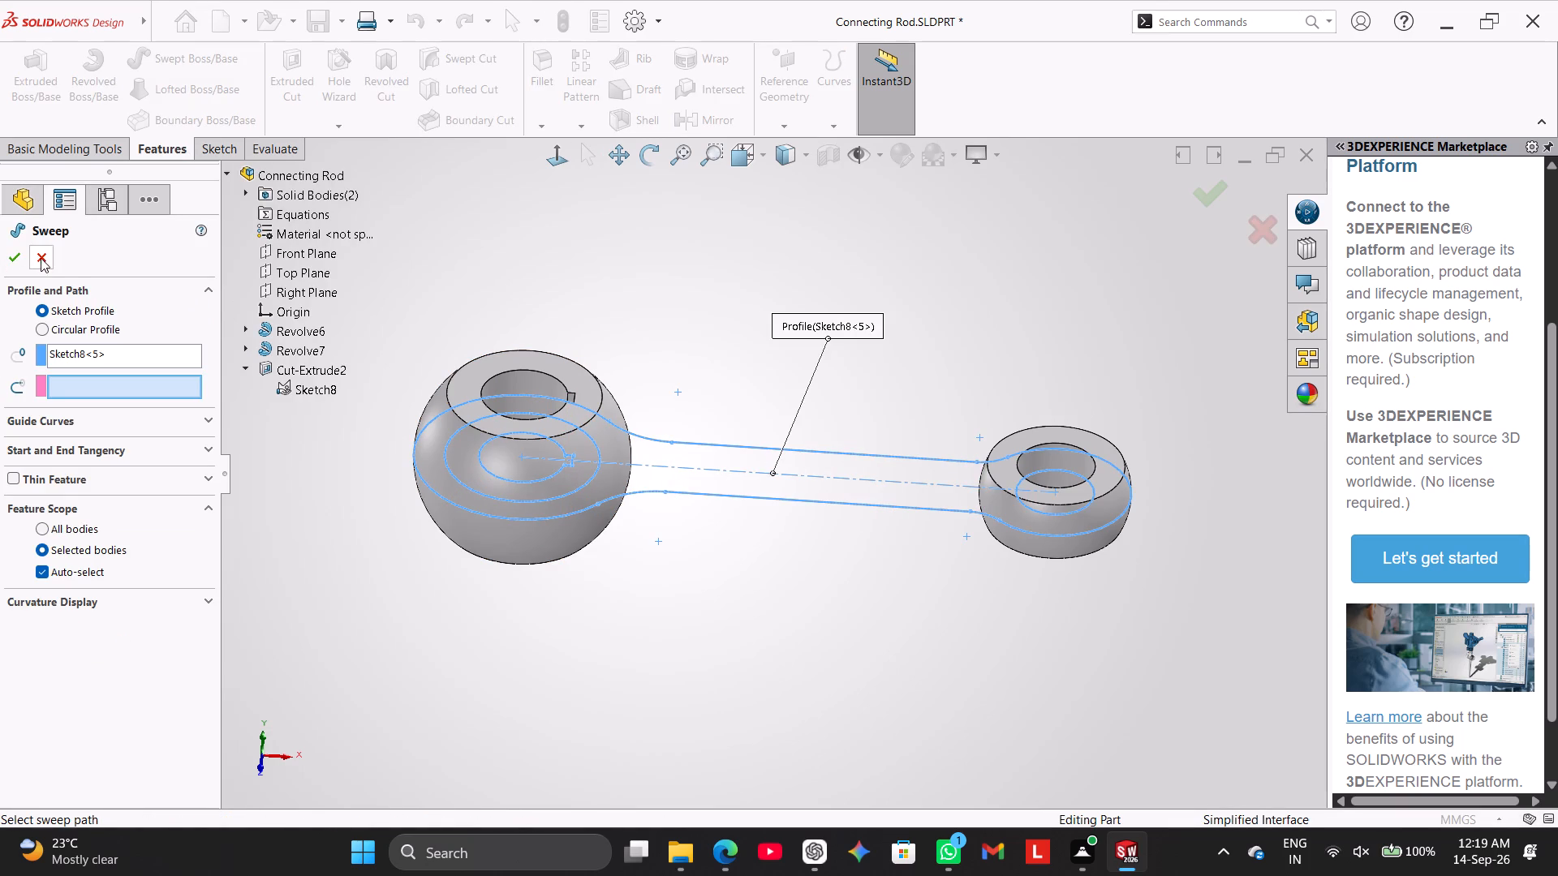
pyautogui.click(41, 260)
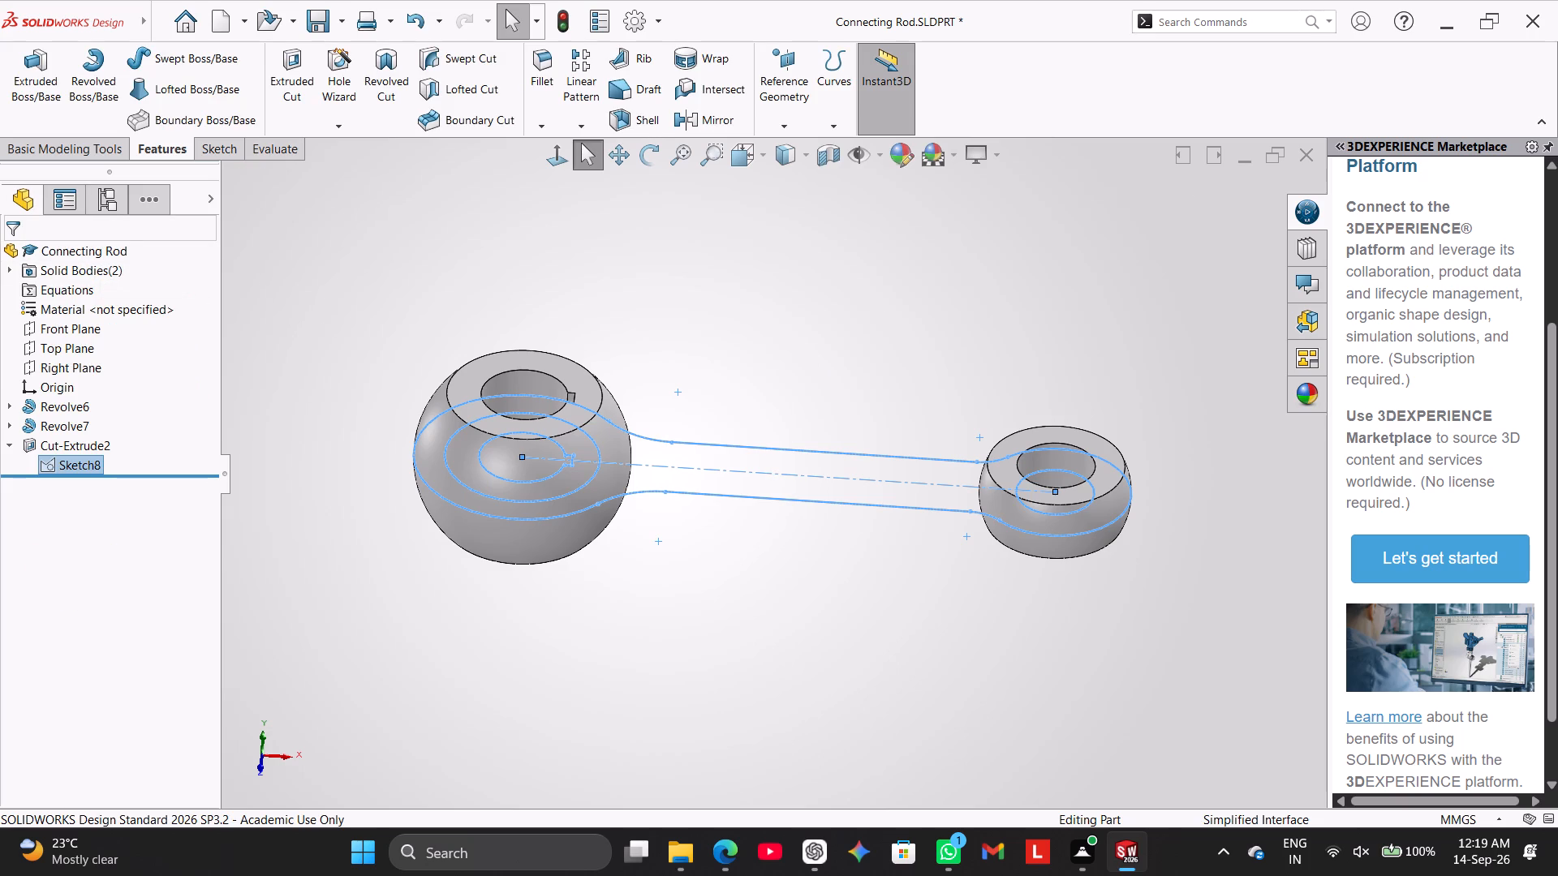
# Open the rod profile sketch under the cut-extrude feature and examine it against the two end bodies from several angles.
pyautogui.click(214, 148)
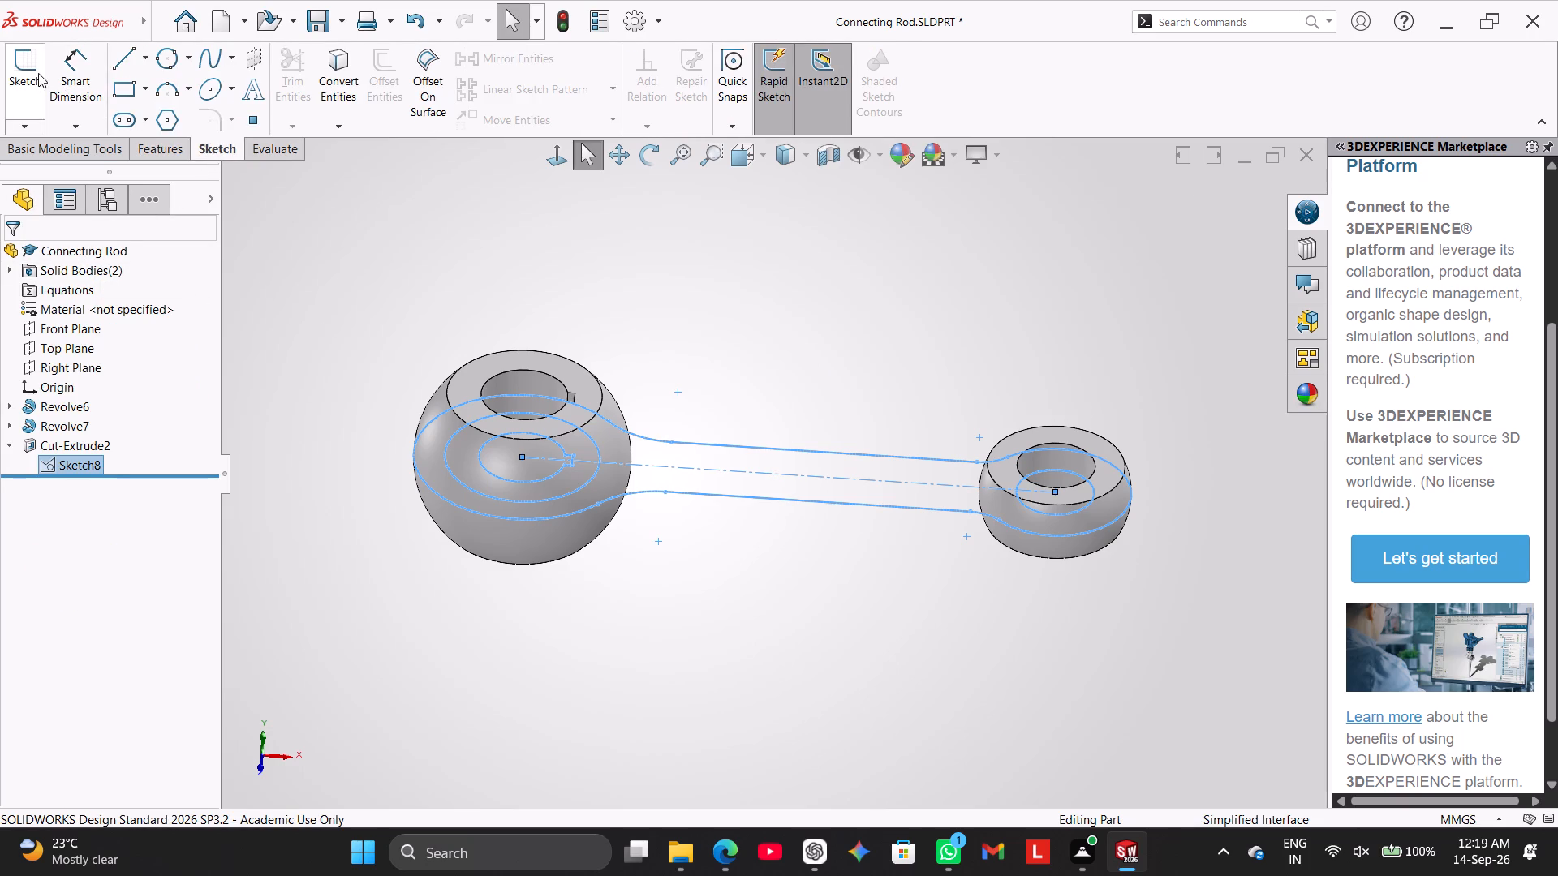
pyautogui.click(38, 72)
pyautogui.click(669, 595)
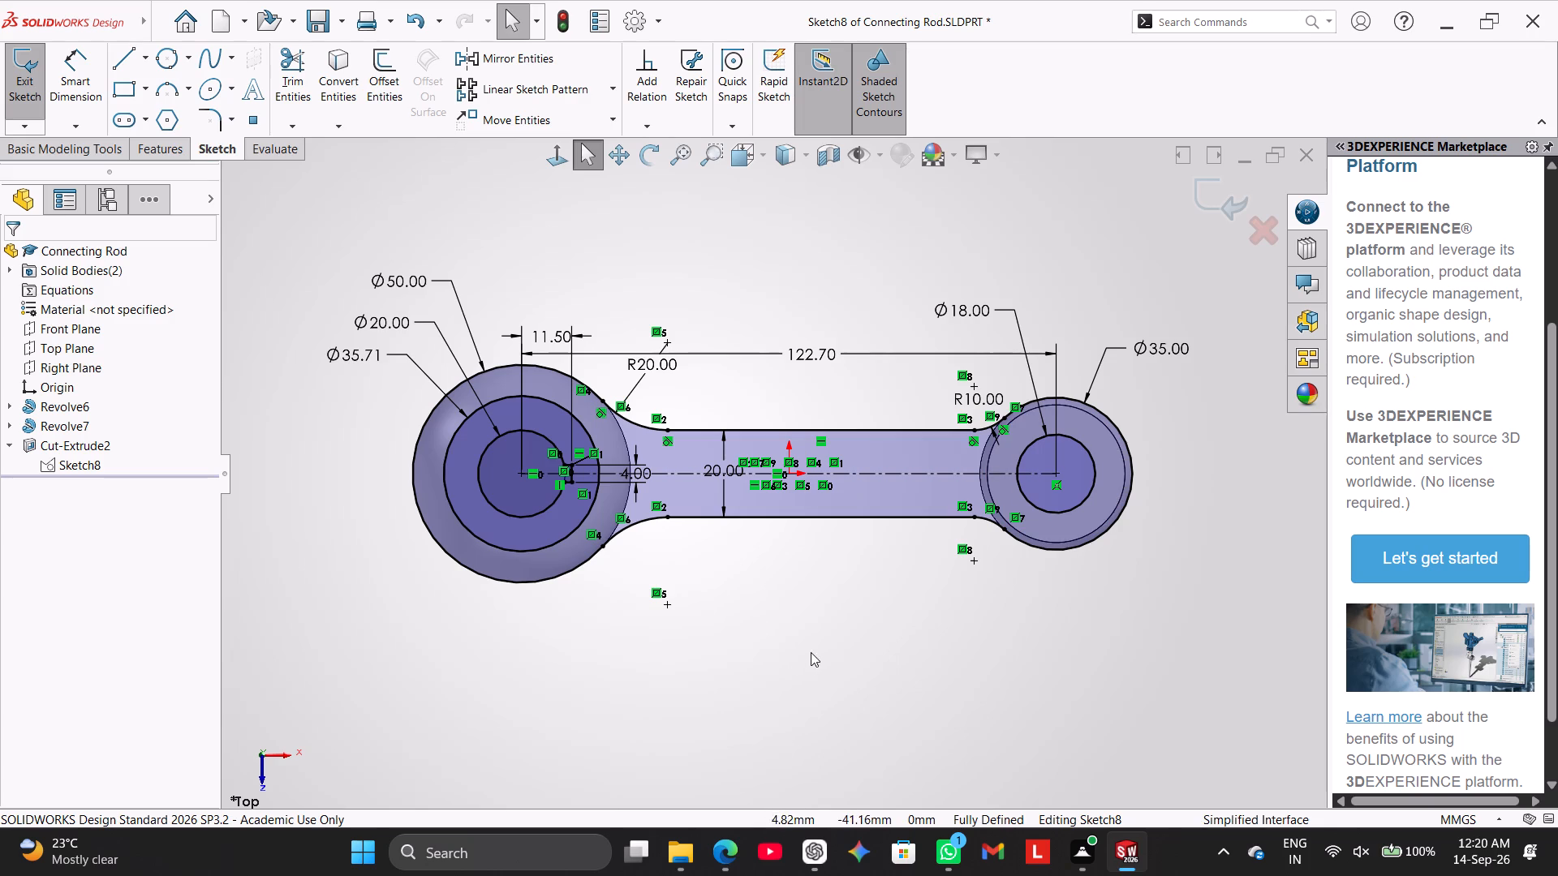
pyautogui.moveTo(813, 650); pyautogui.dragTo(666, 623, button='middle')
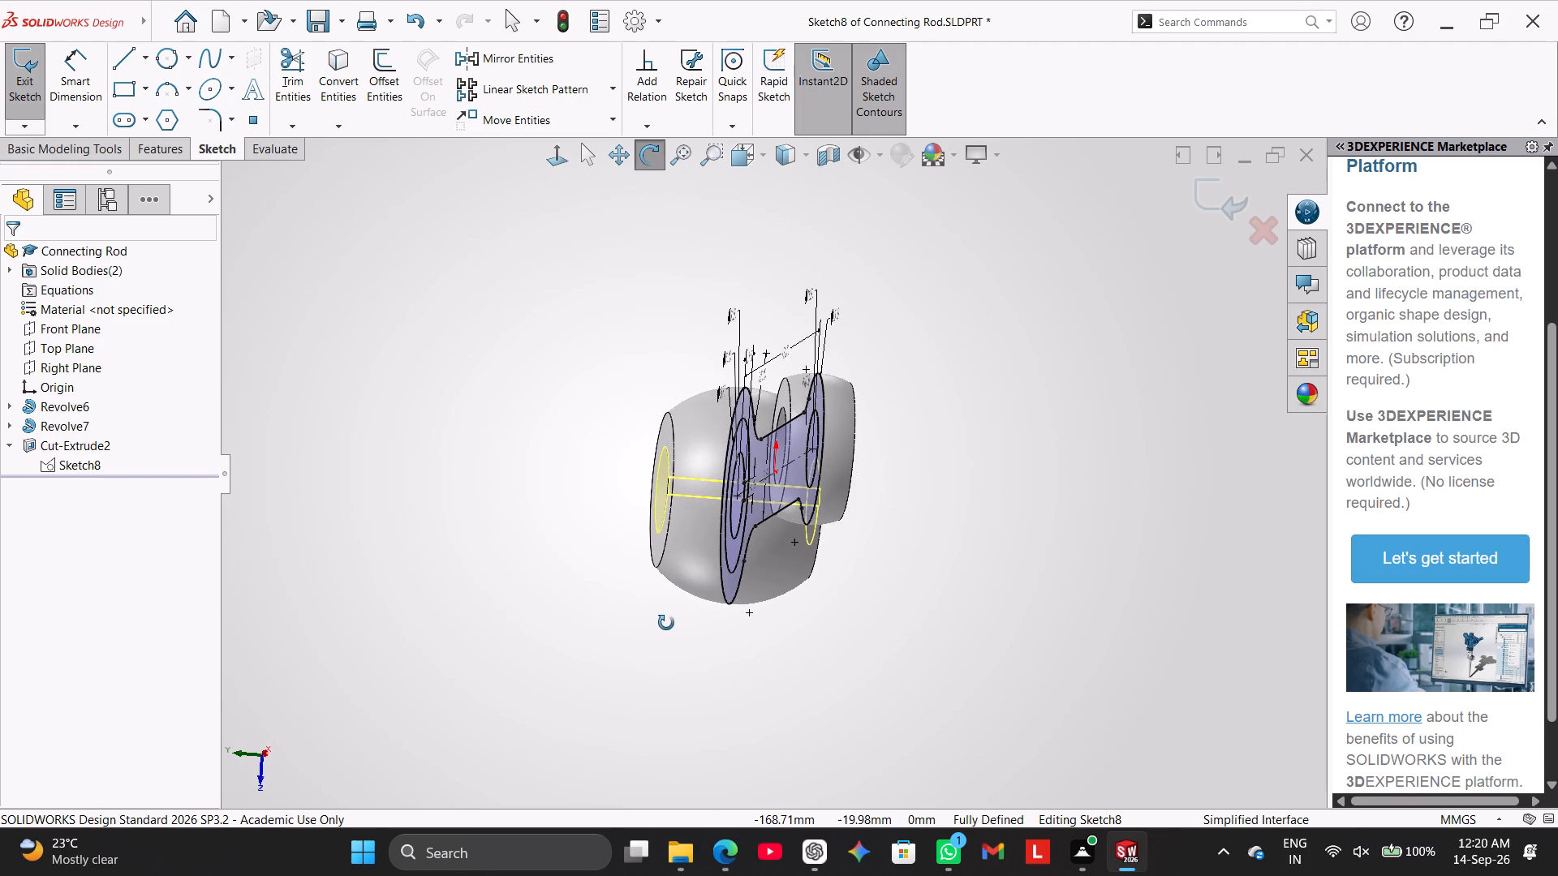
pyautogui.moveTo(666, 623); pyautogui.dragTo(746, 685, button='middle')
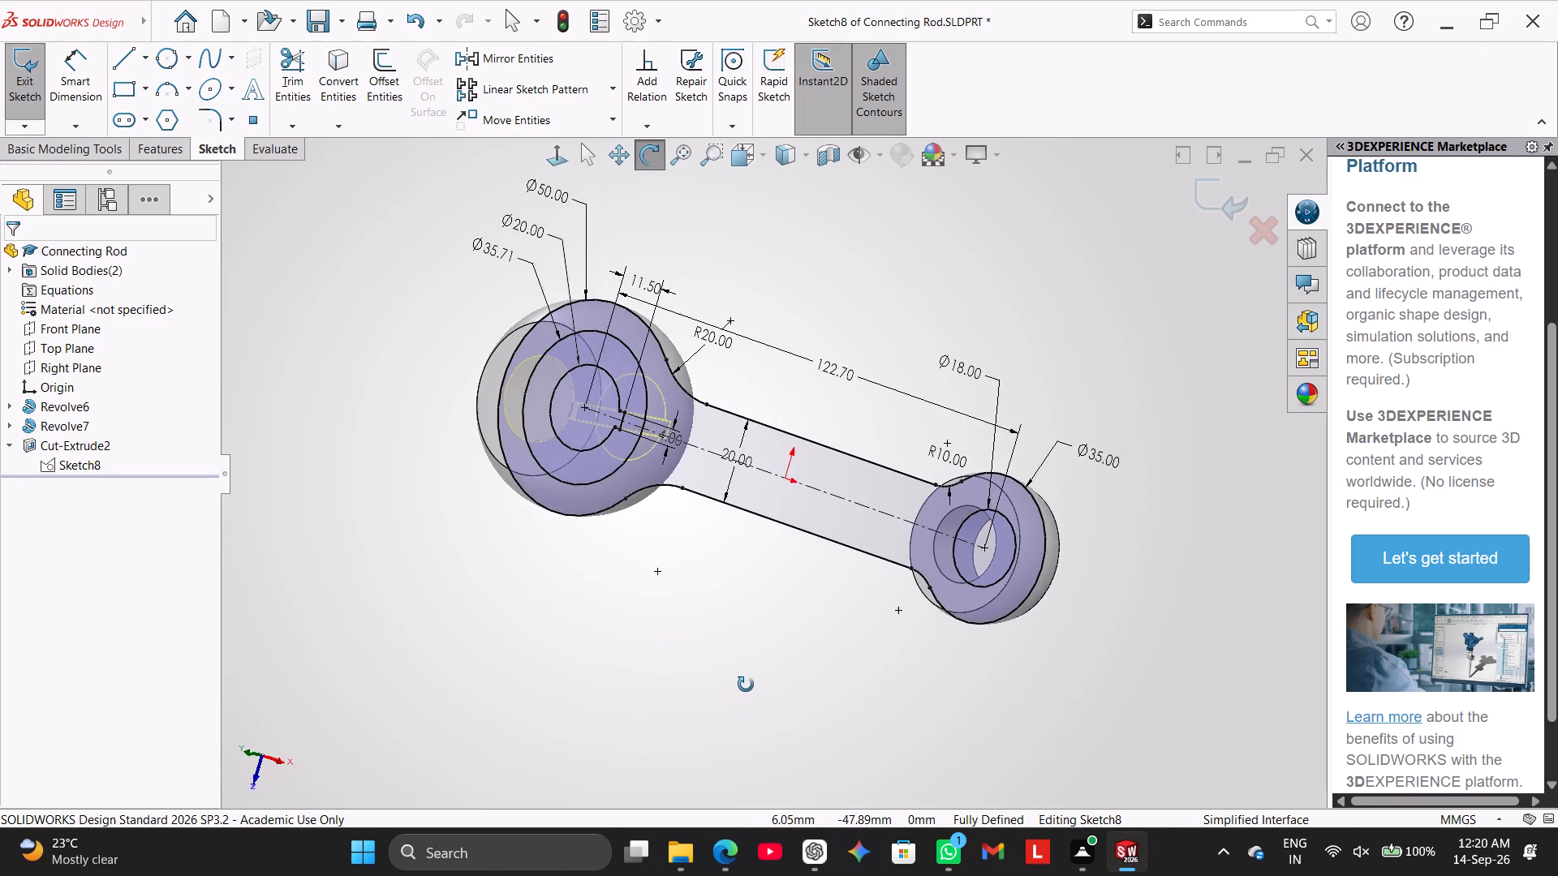
pyautogui.moveTo(746, 685); pyautogui.dragTo(711, 608, button='middle')
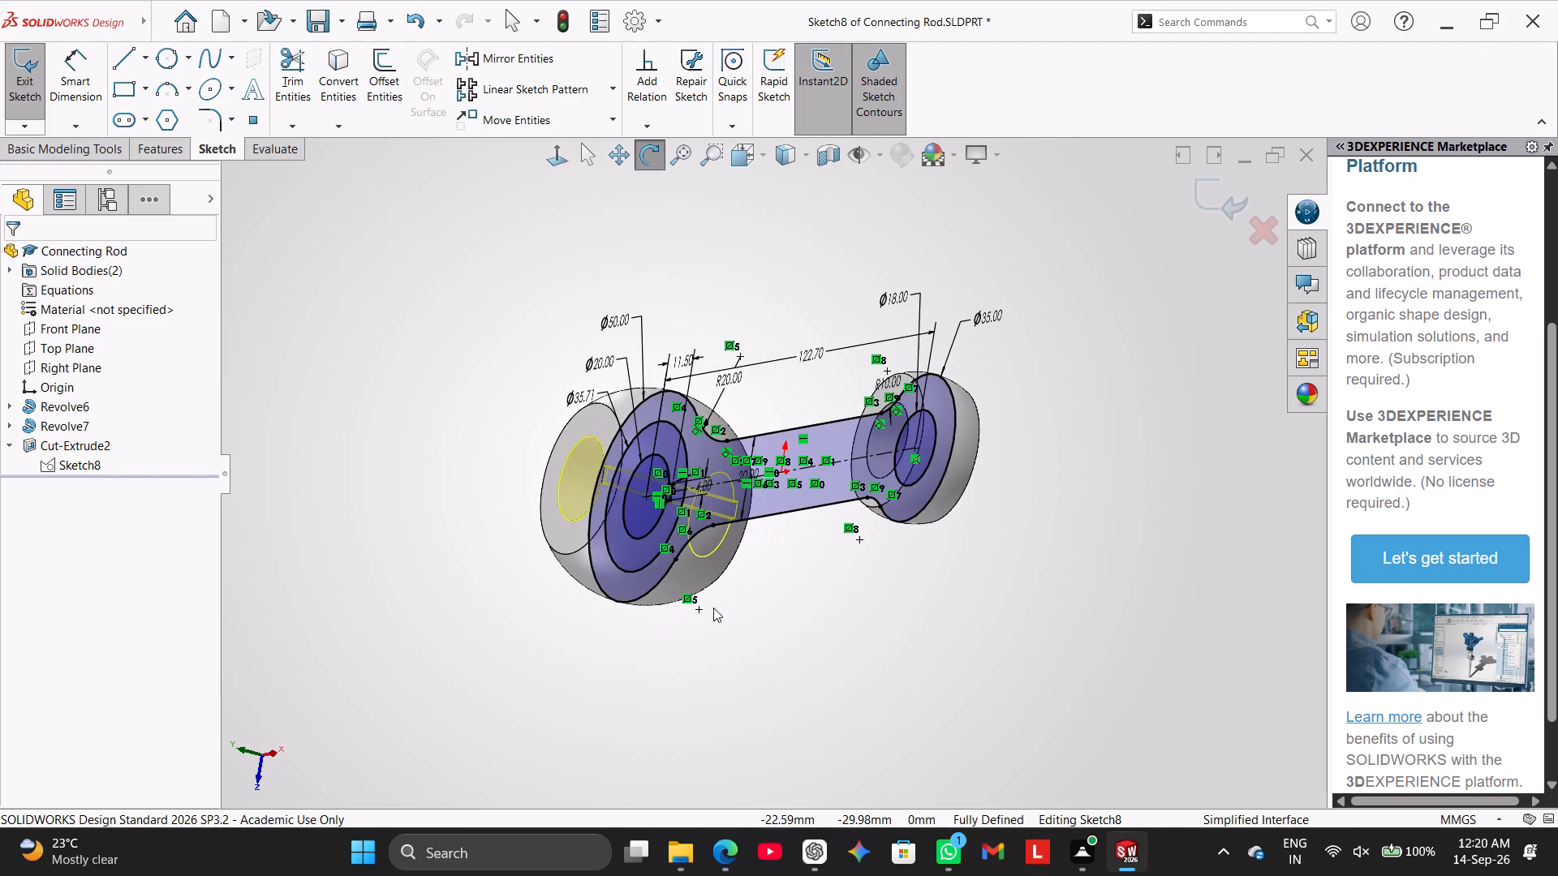
pyautogui.moveTo(771, 621); pyautogui.dragTo(779, 646, button='middle')
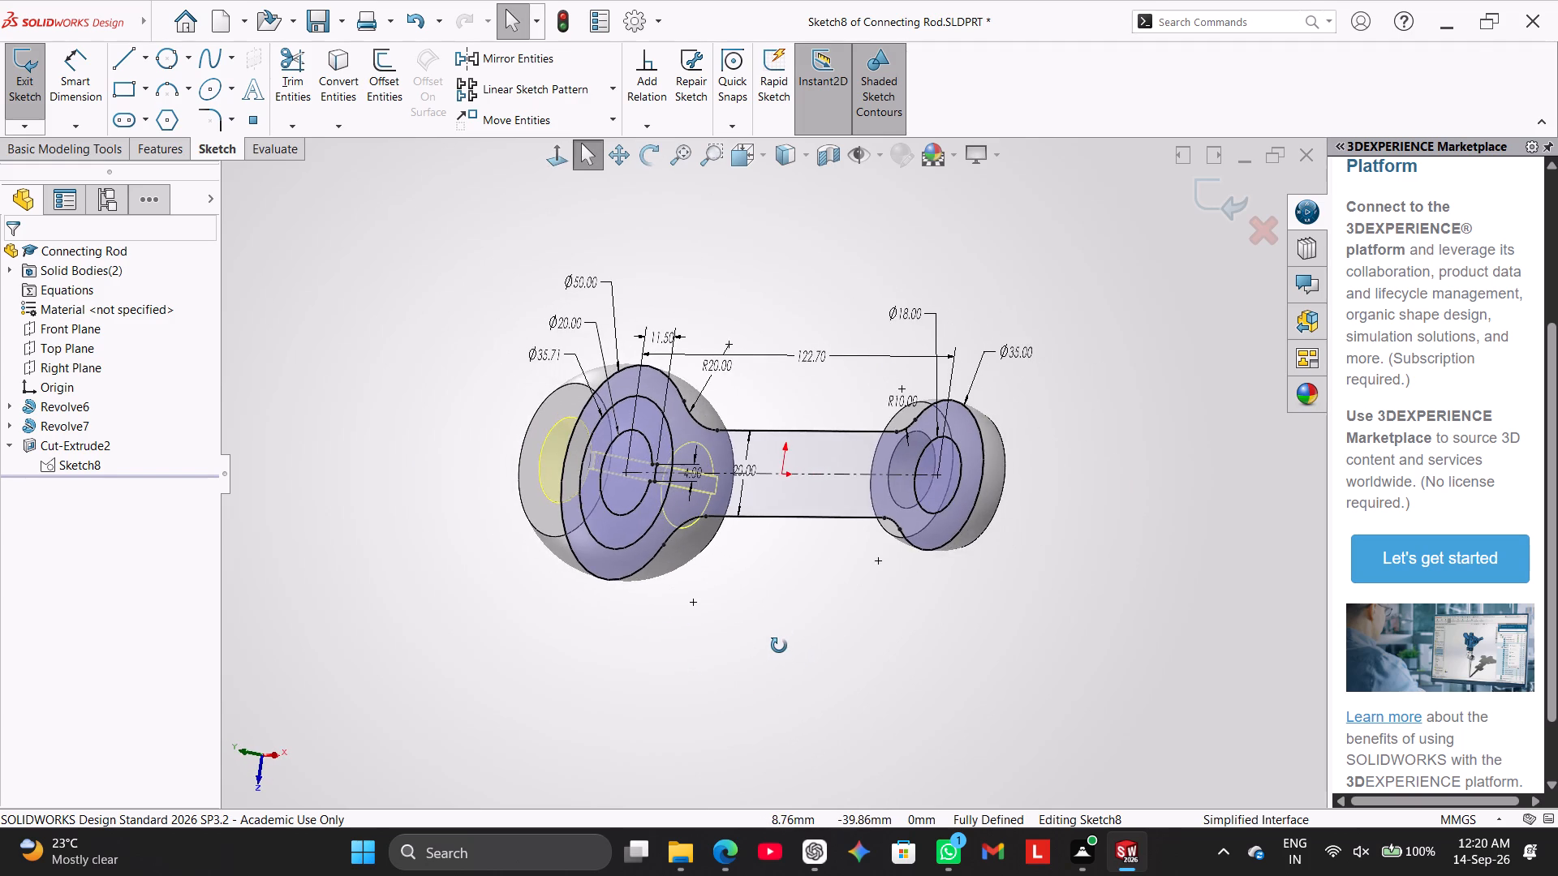
pyautogui.moveTo(779, 646); pyautogui.dragTo(923, 672, button='middle')
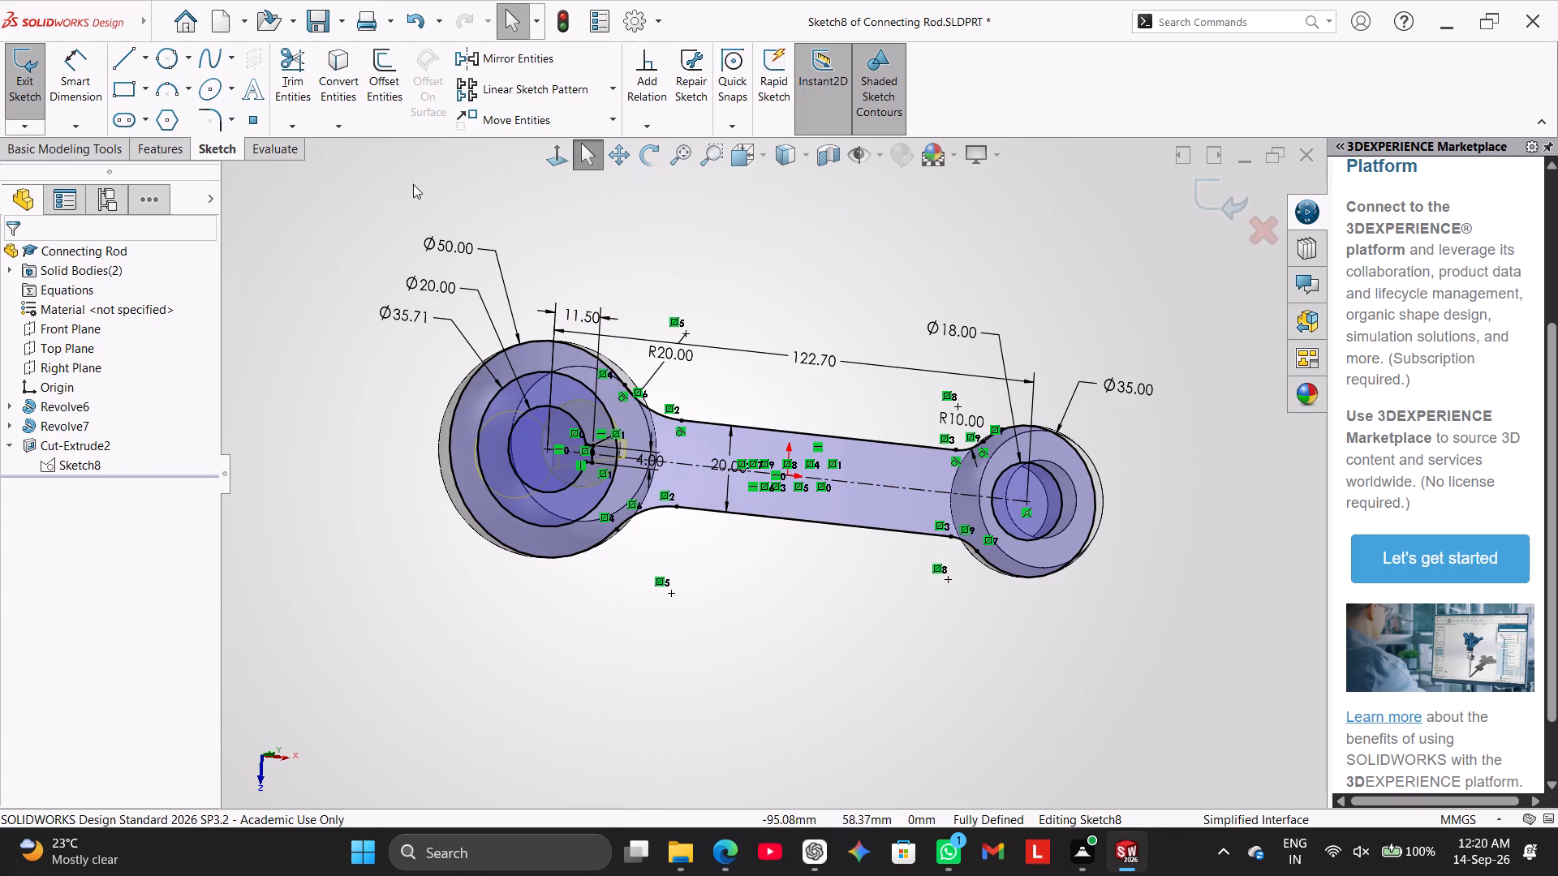
pyautogui.click(174, 146)
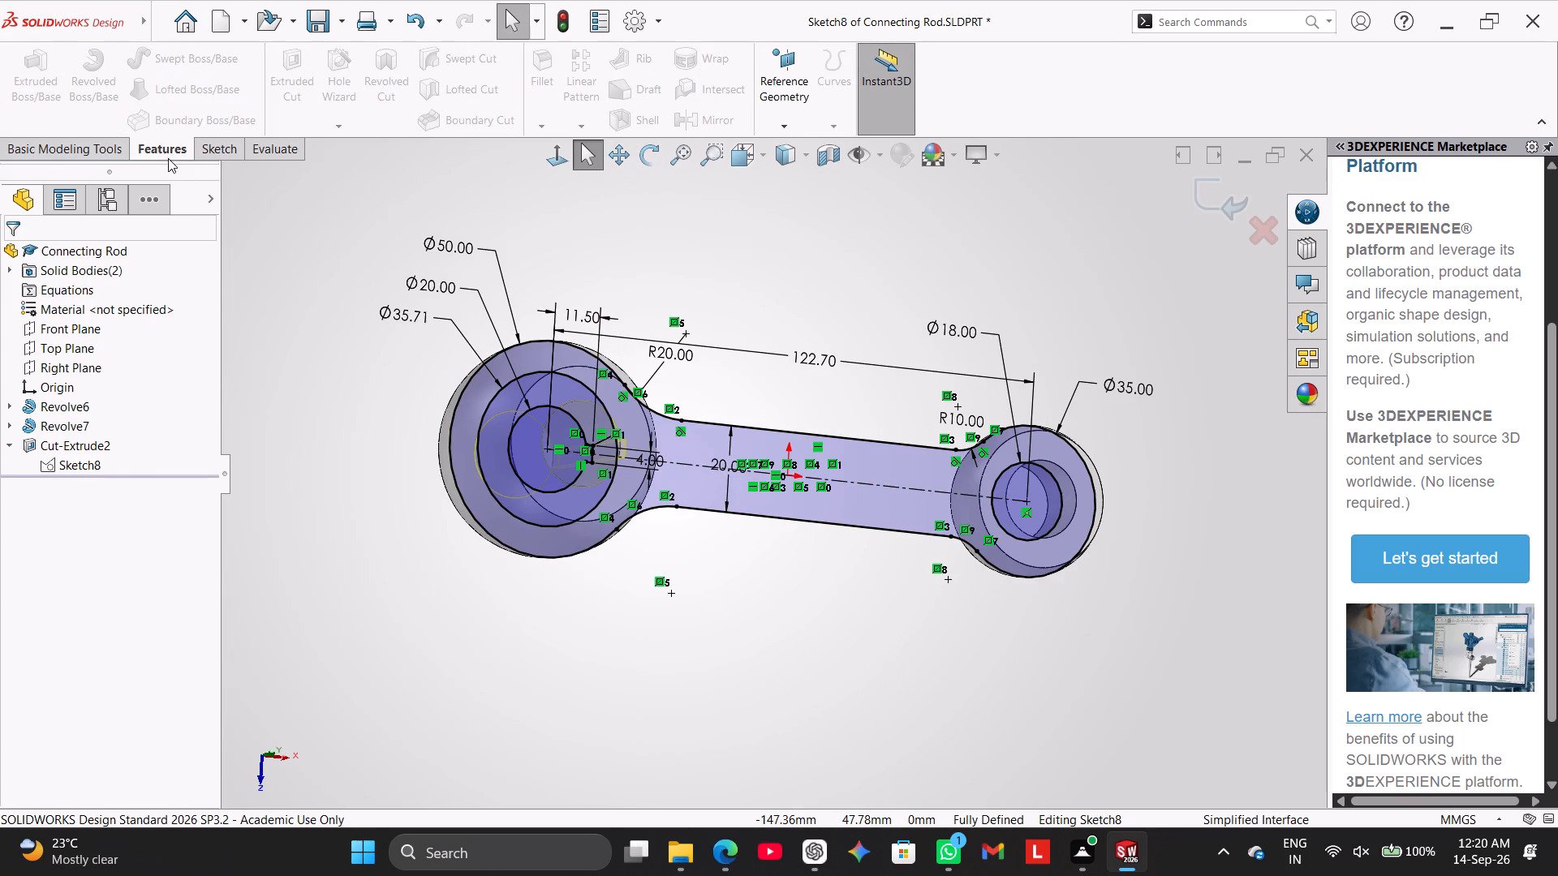
pyautogui.click(236, 152)
pyautogui.click(31, 63)
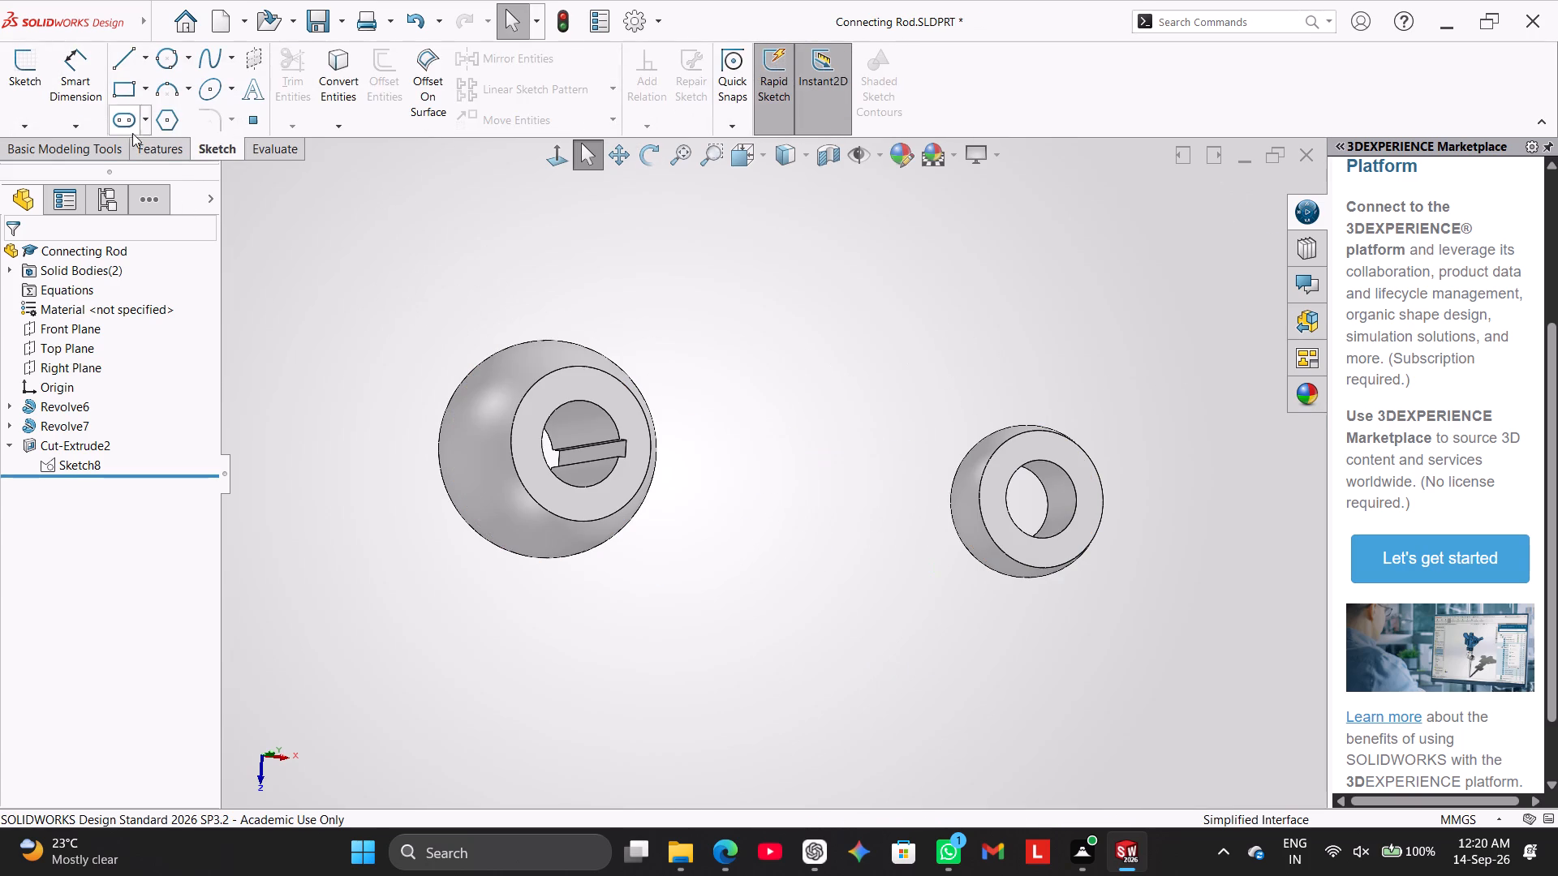
# Create a reference plane offset 10 mm from the Right Plane, between the two rod ends.
pyautogui.click(171, 146)
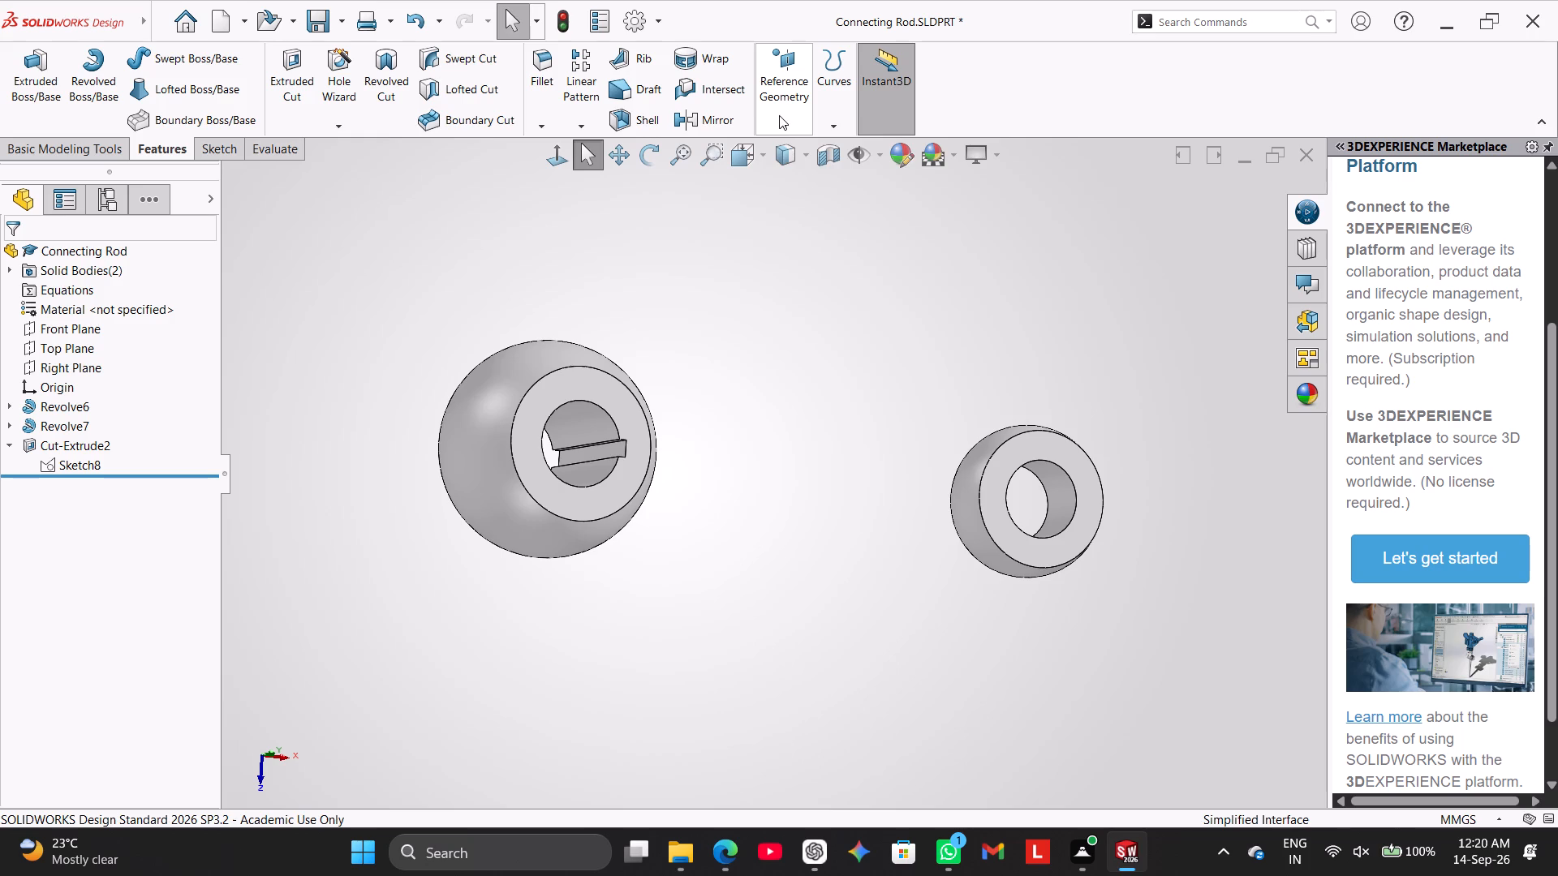
pyautogui.click(785, 117)
pyautogui.click(796, 144)
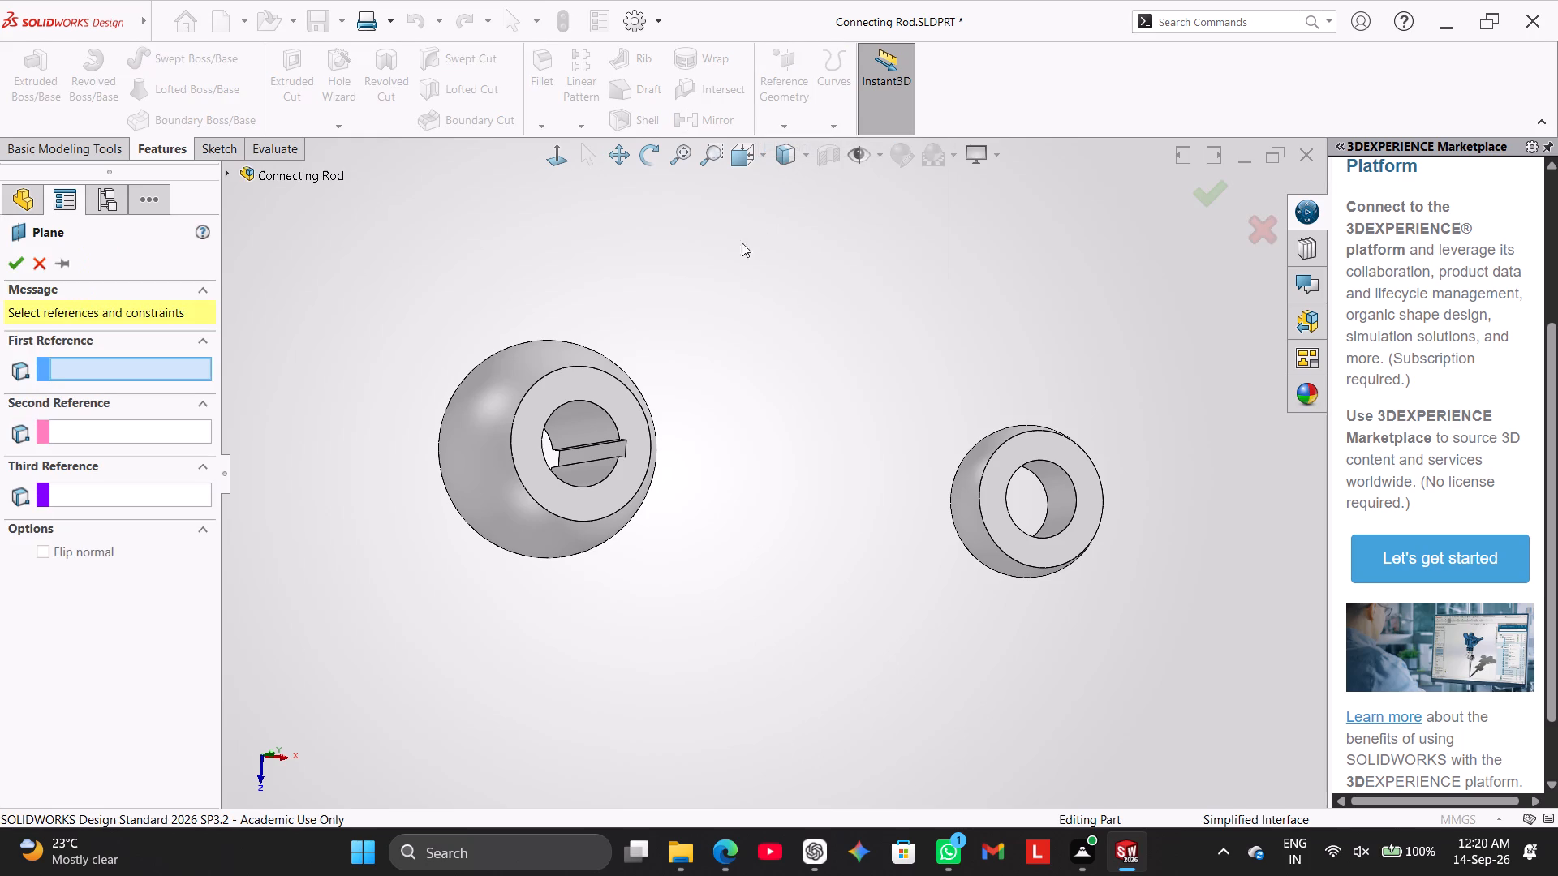
pyautogui.click(230, 174)
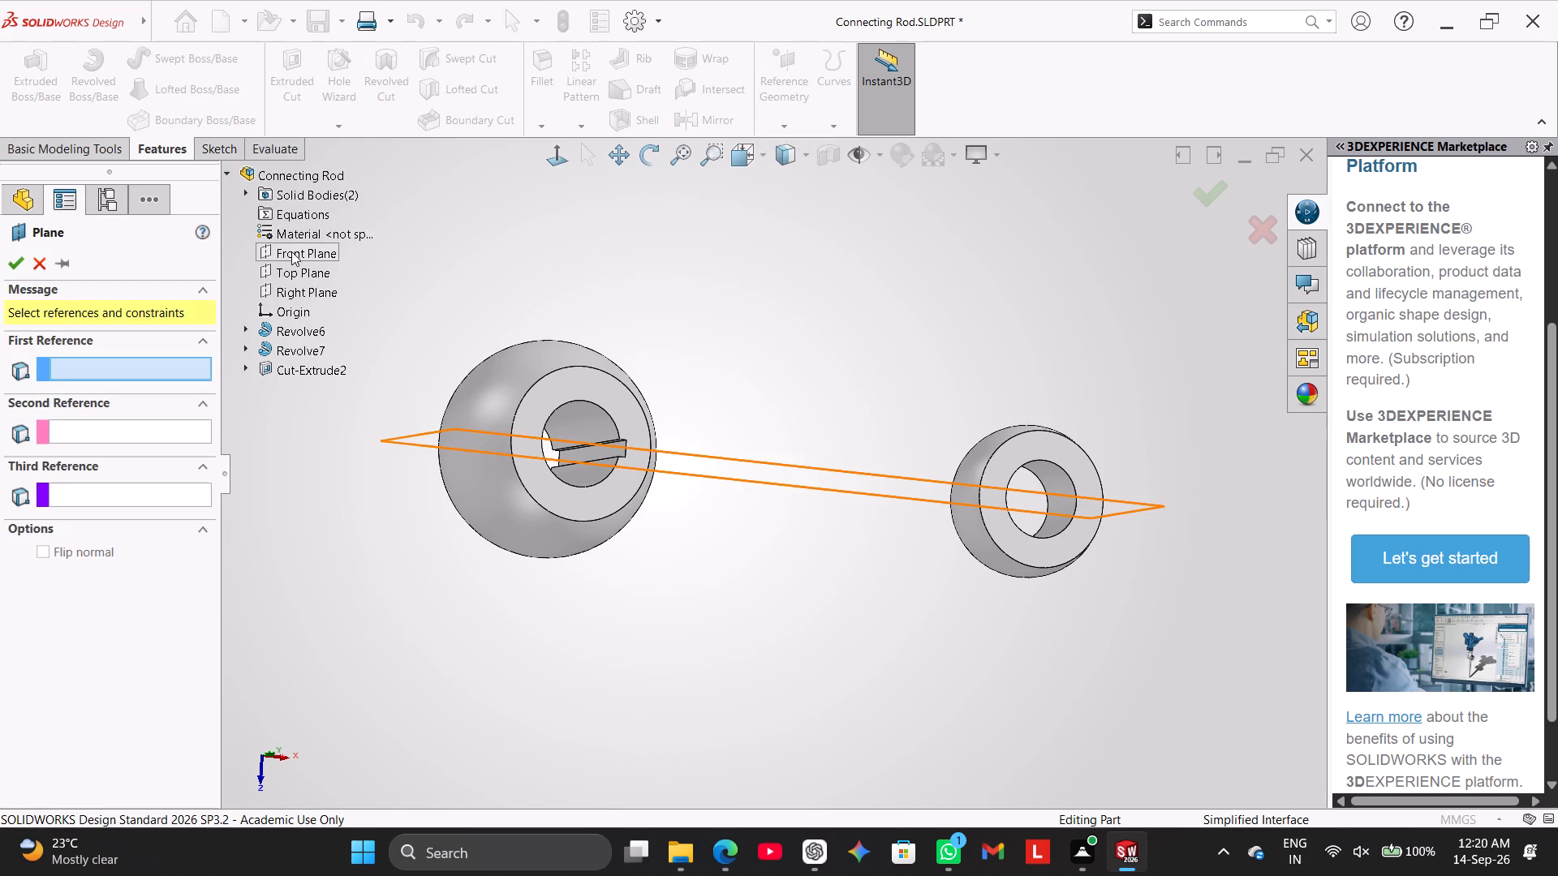
pyautogui.click(301, 292)
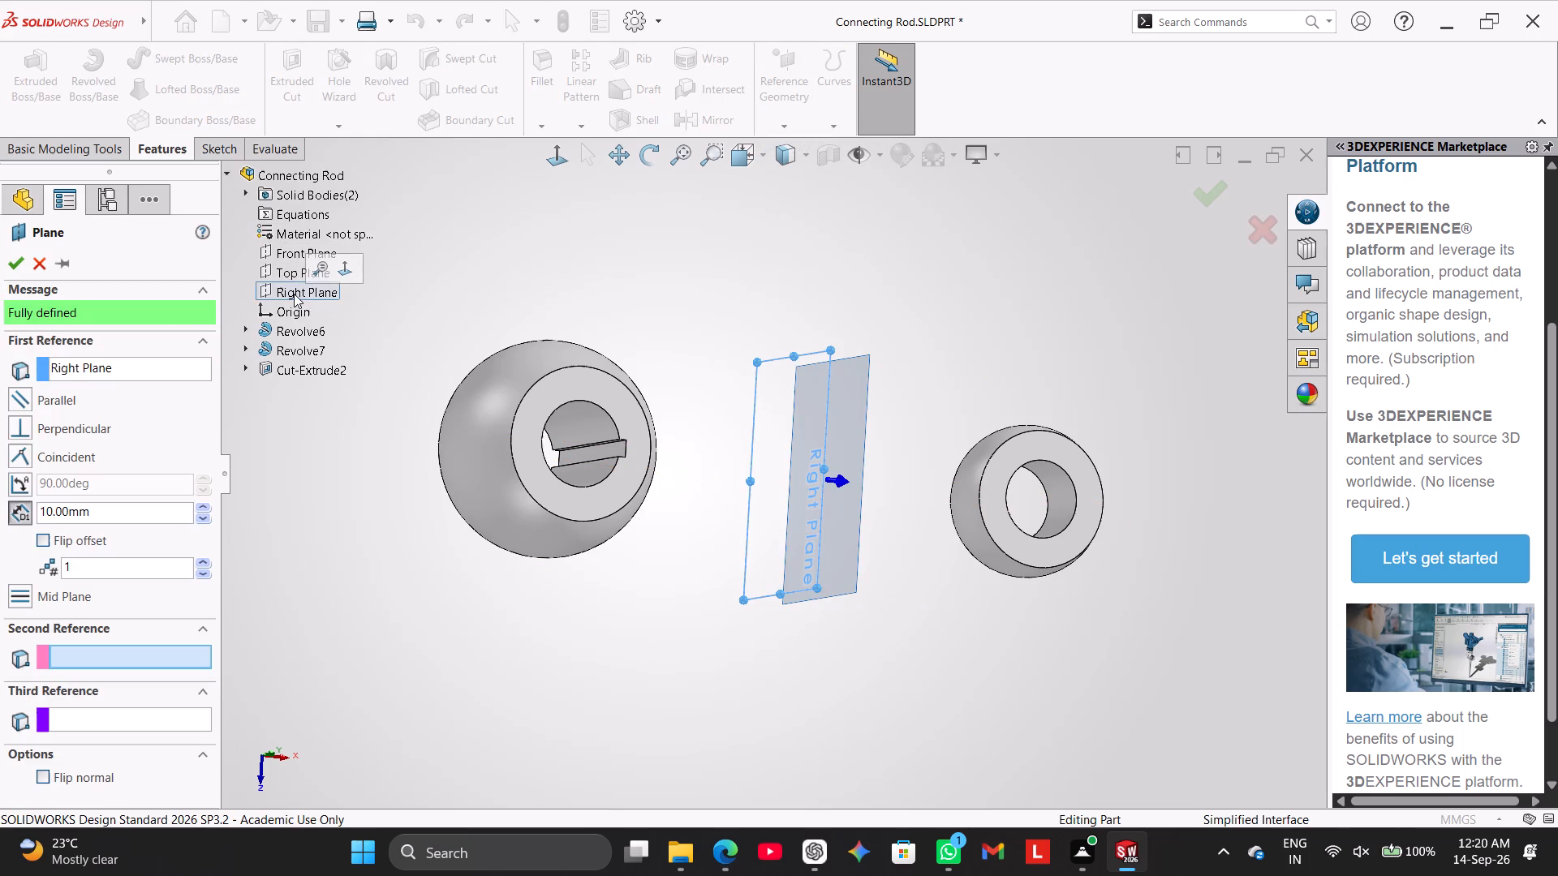
pyautogui.click(22, 268)
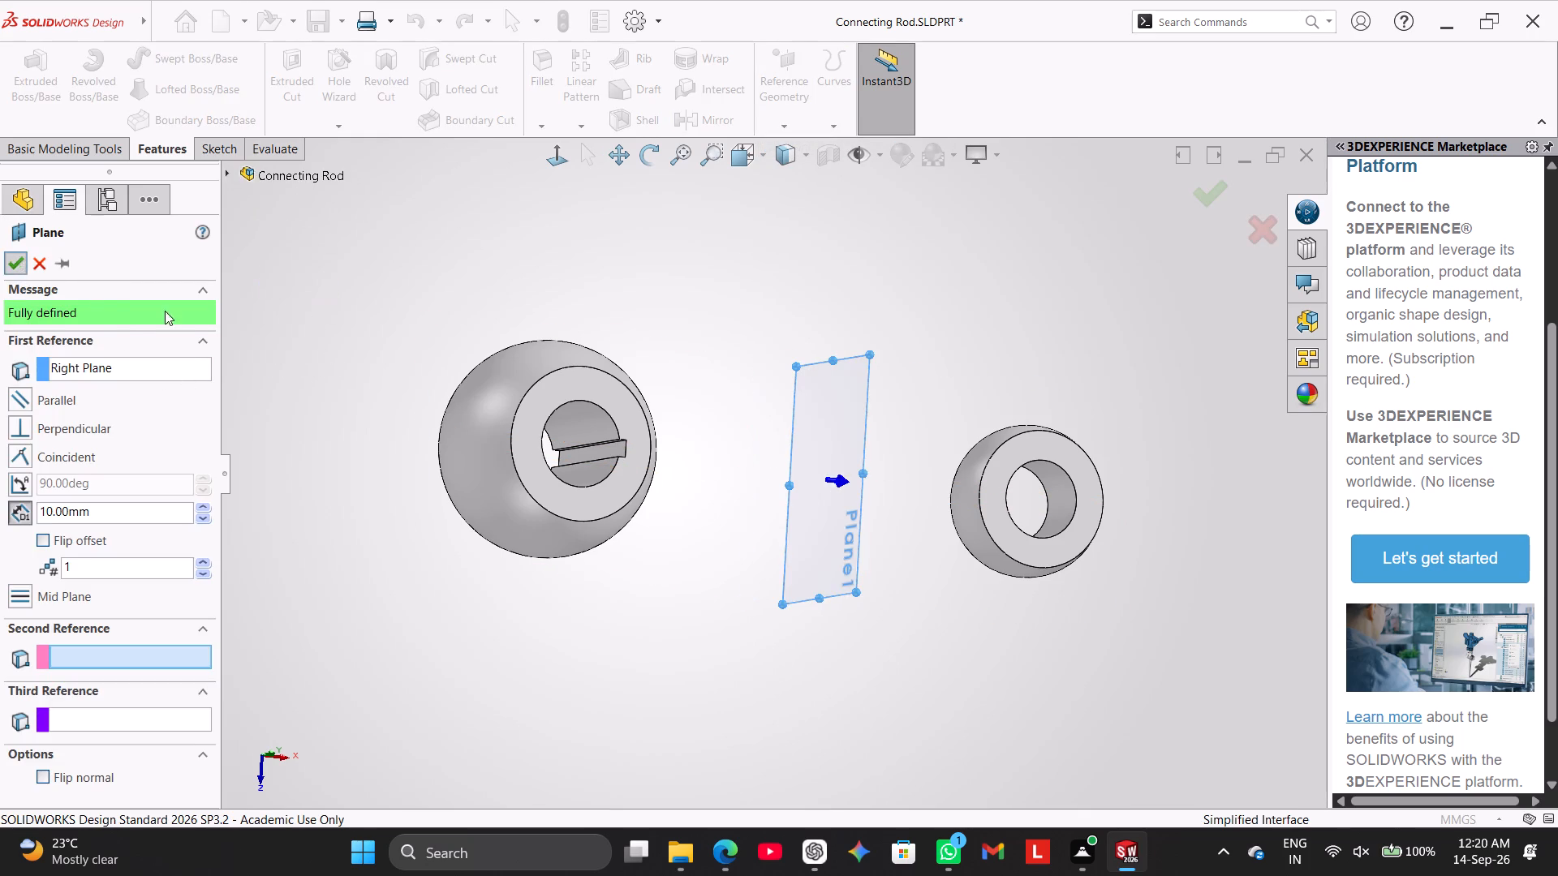
# Start a sketch on the new offset plane and draw a circle about 14.6 mm in diameter centred on the origin.
pyautogui.click(815, 402)
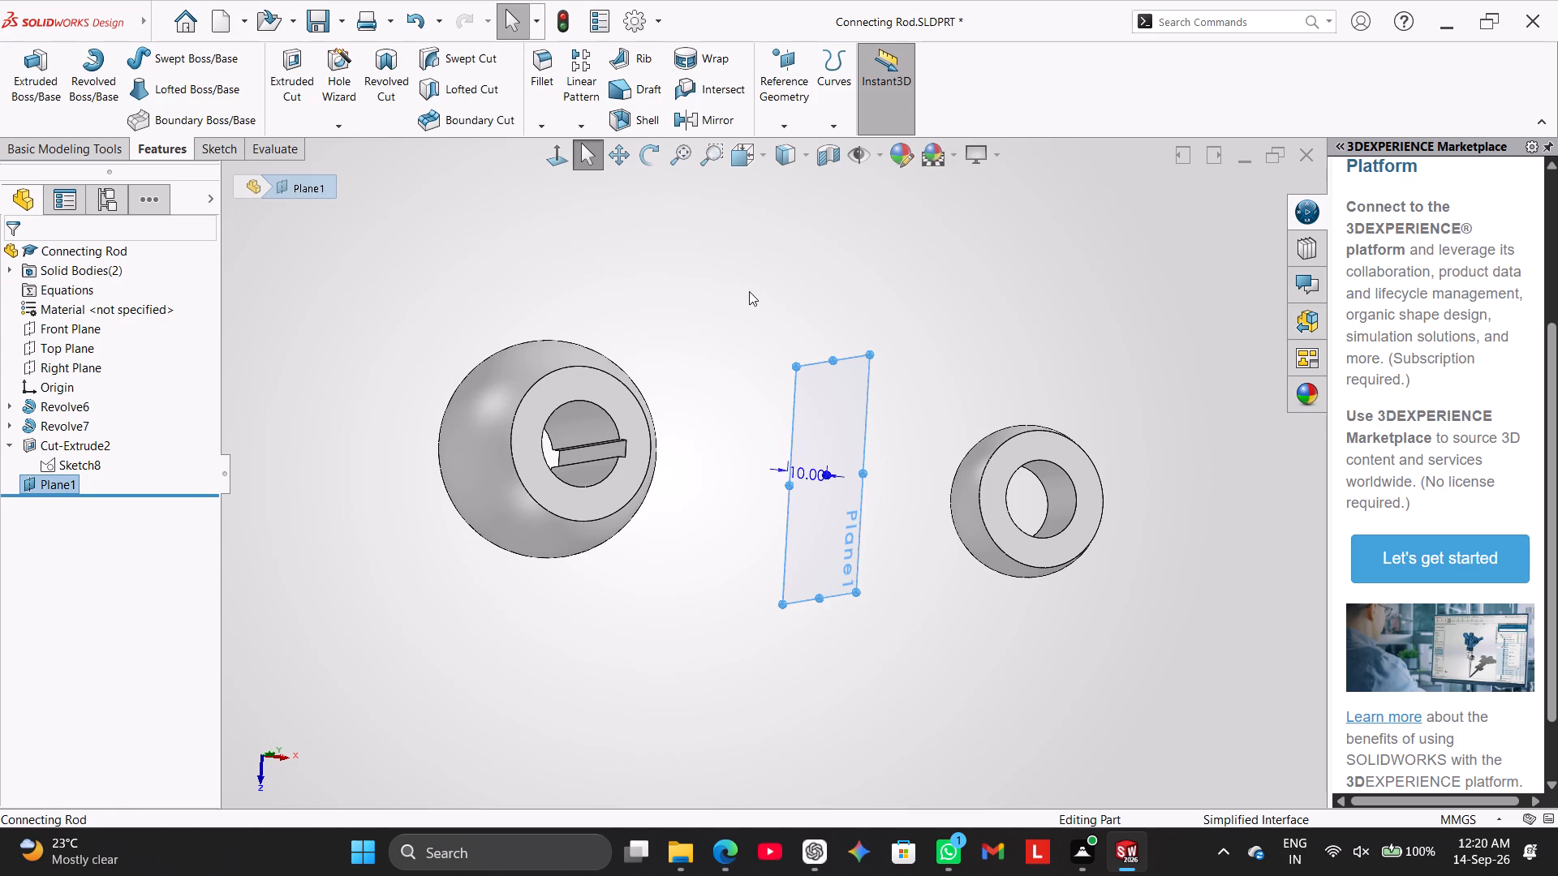
pyautogui.click(200, 151)
pyautogui.click(37, 64)
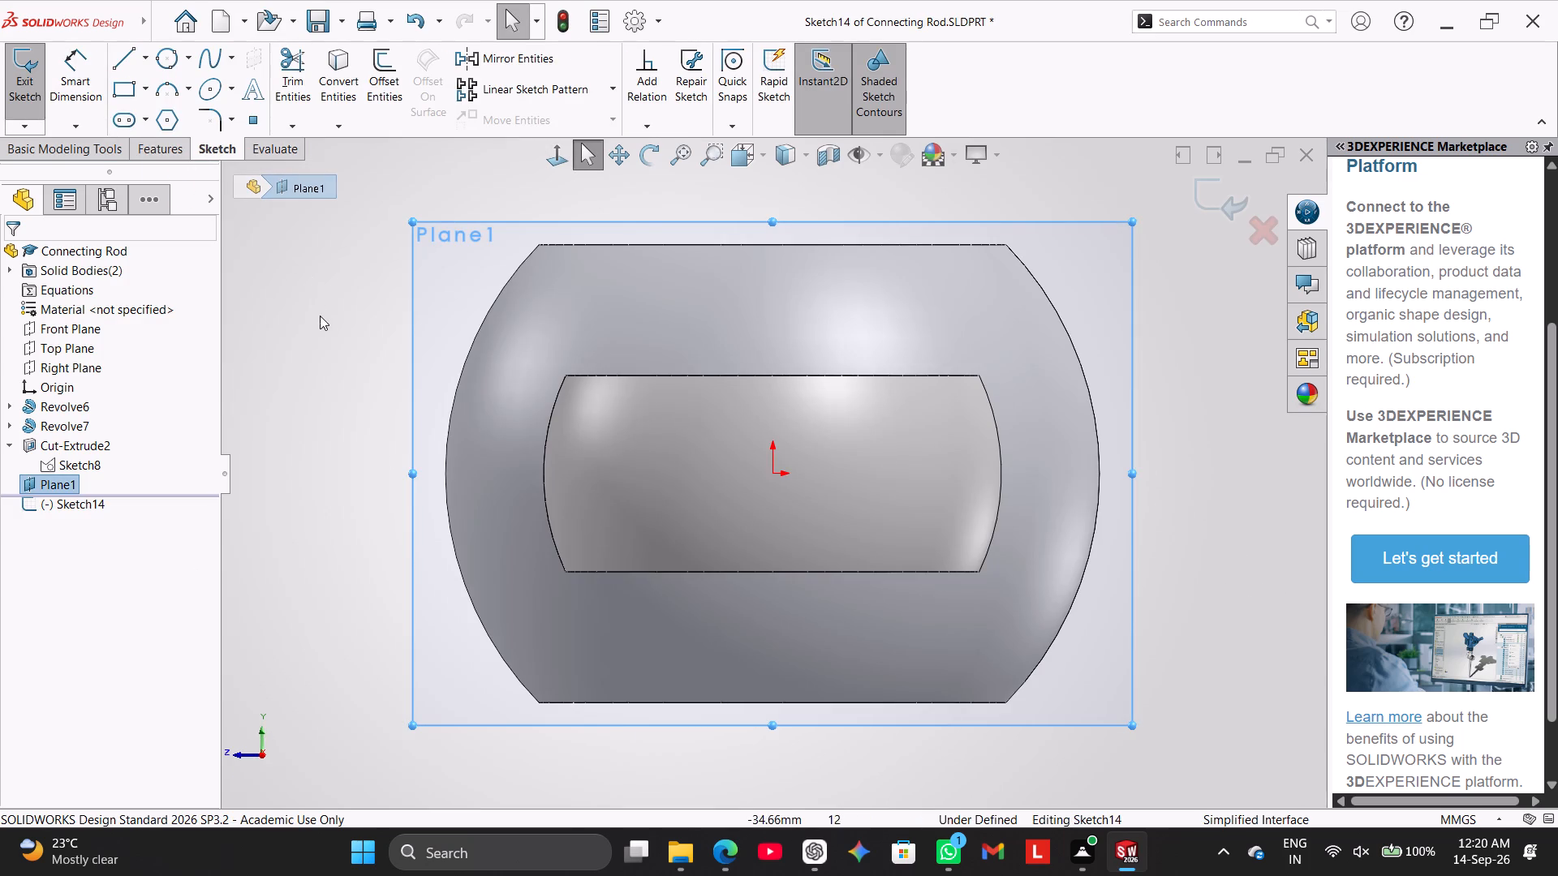
pyautogui.moveTo(339, 324); pyautogui.dragTo(349, 380, button='middle')
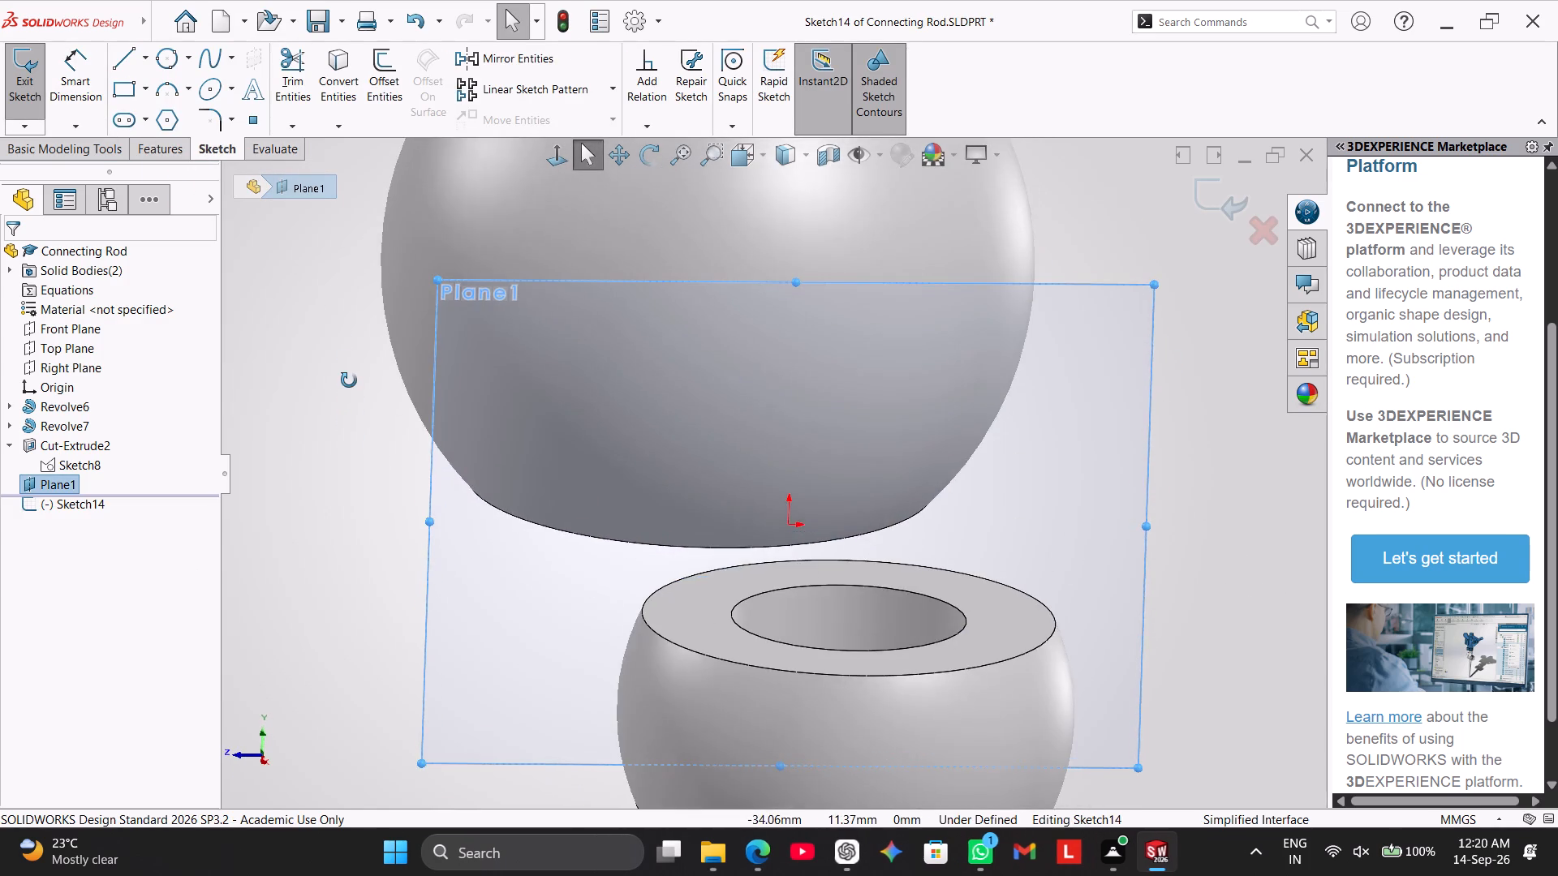
pyautogui.moveTo(349, 380); pyautogui.dragTo(343, 371, button='middle')
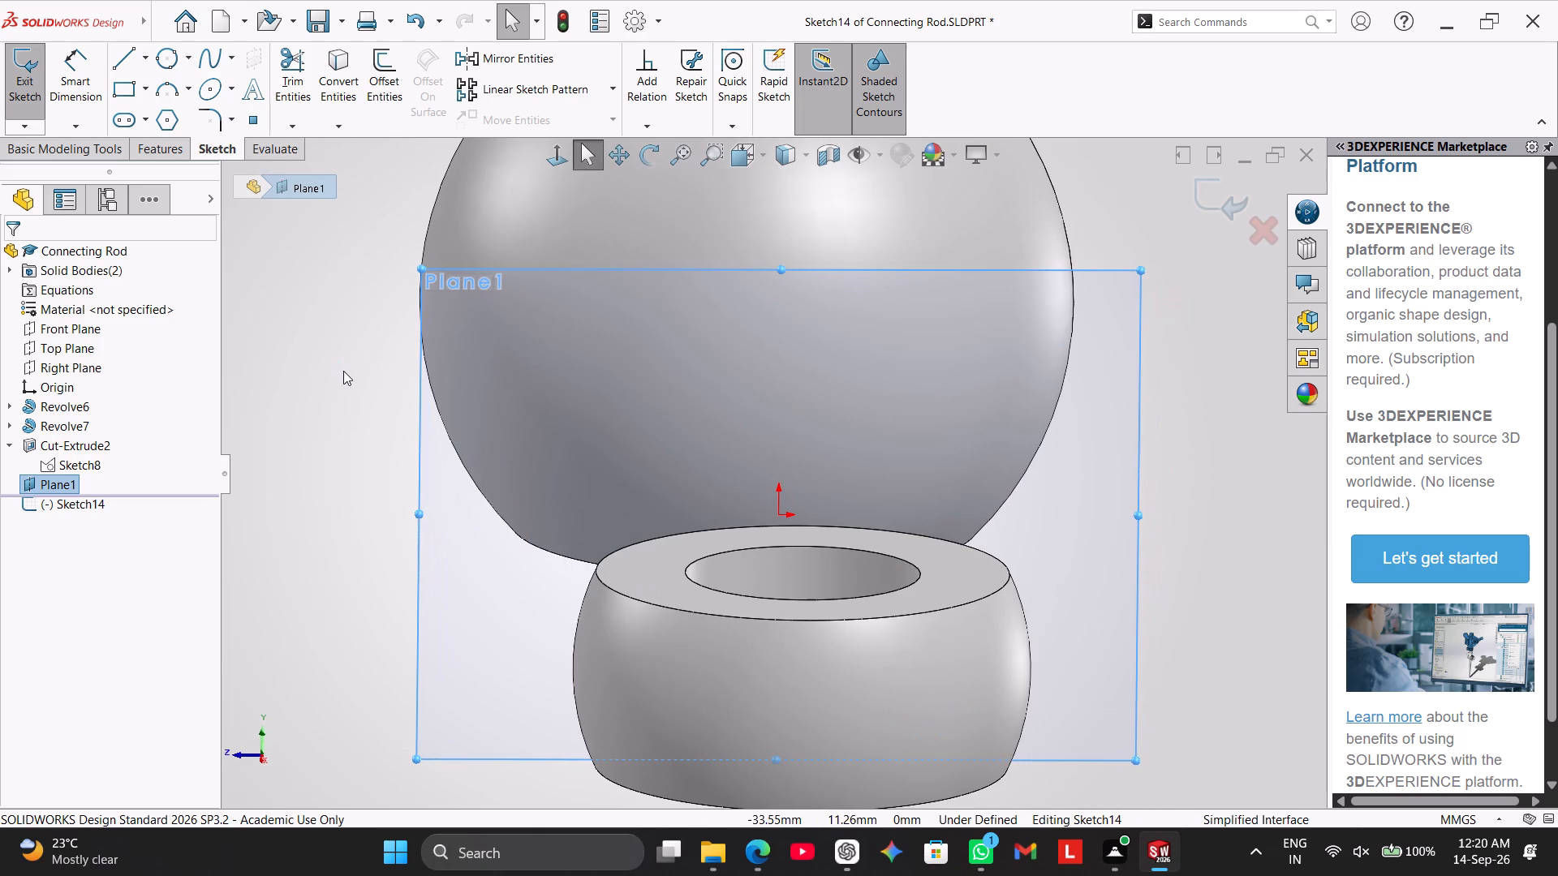
pyautogui.click(554, 155)
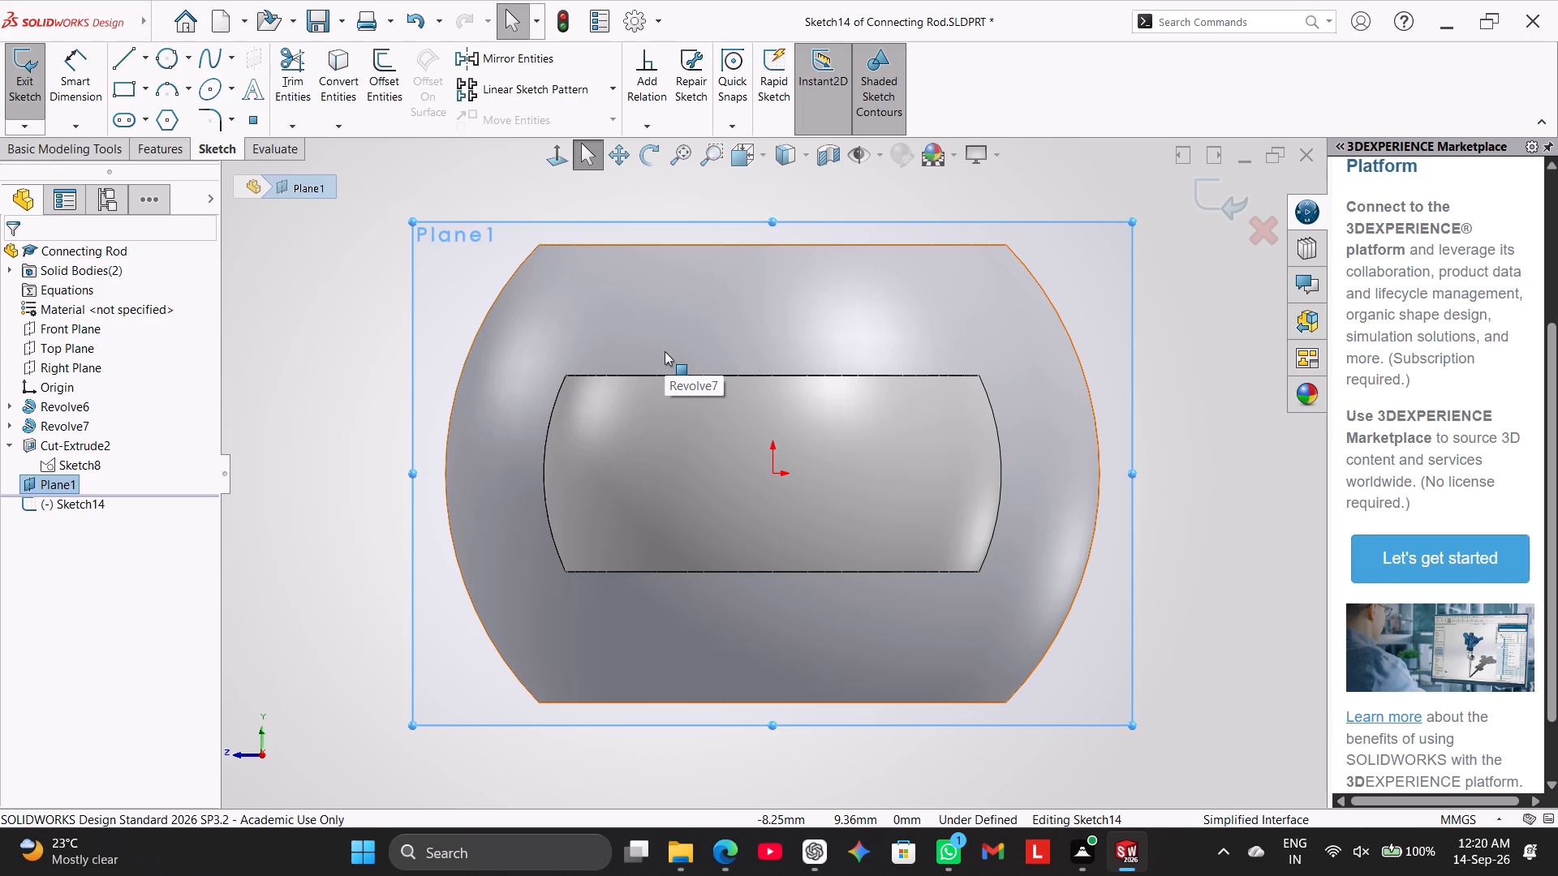
pyautogui.moveTo(246, 329); pyautogui.dragTo(247, 330, button='right')
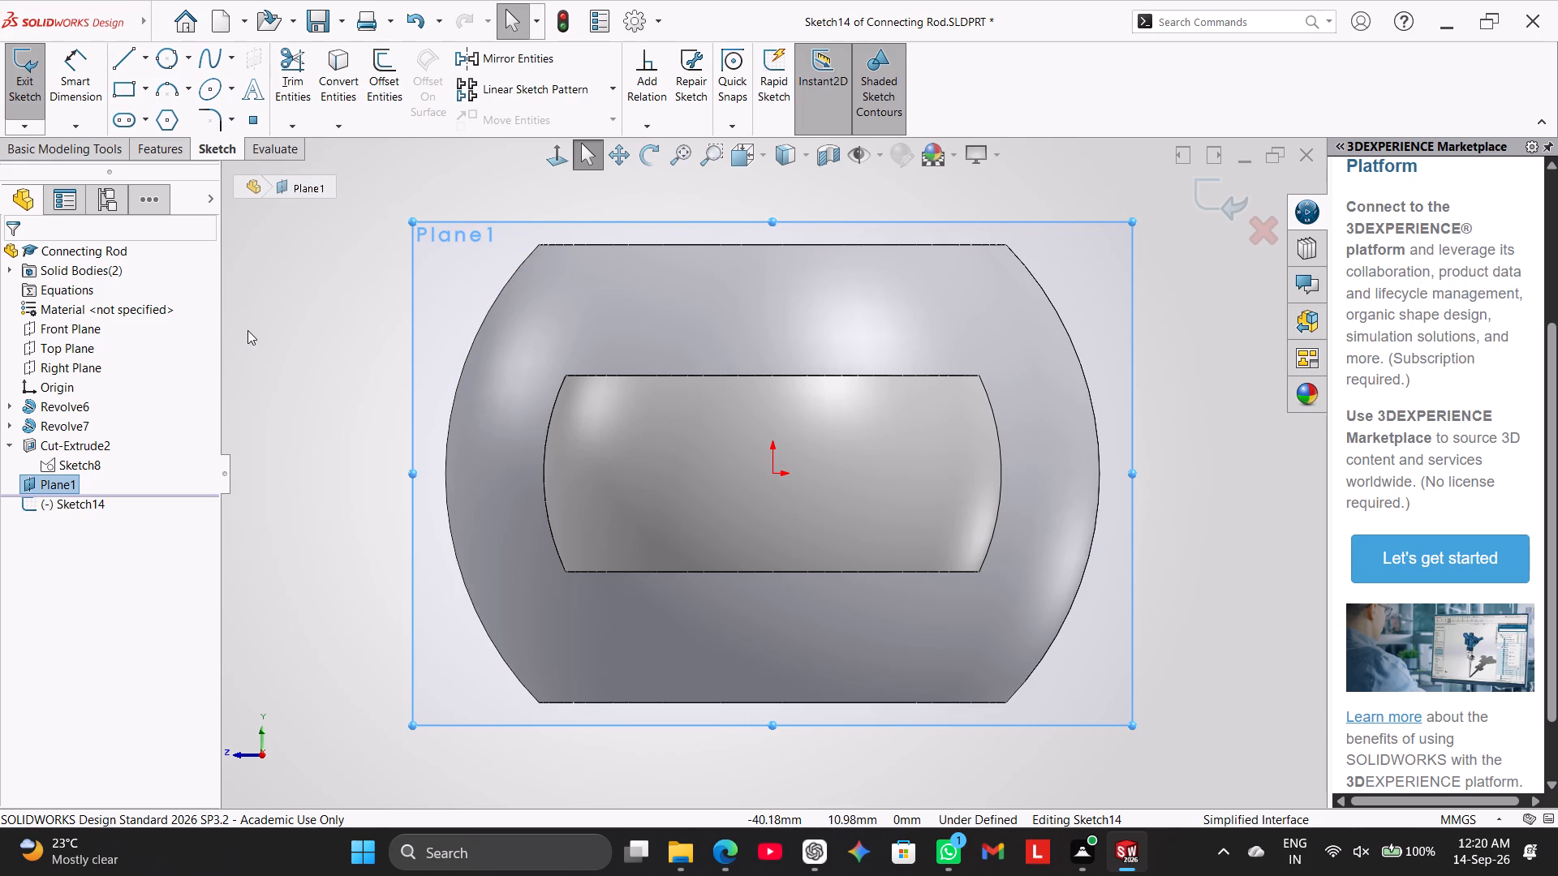
pyautogui.moveTo(247, 330); pyautogui.dragTo(252, 234, button='right')
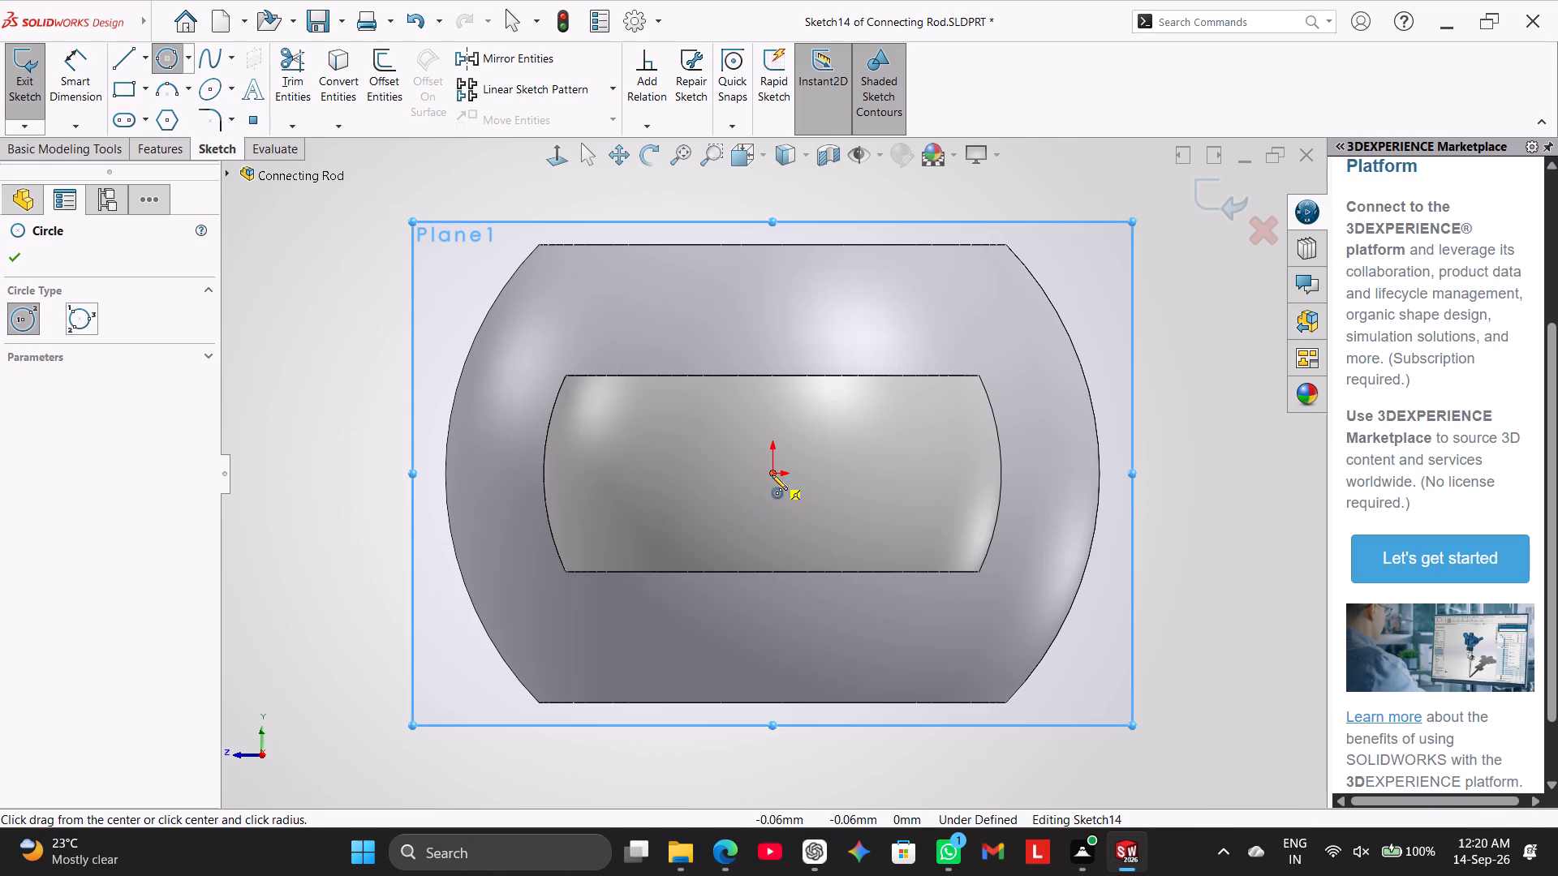
pyautogui.click(772, 473)
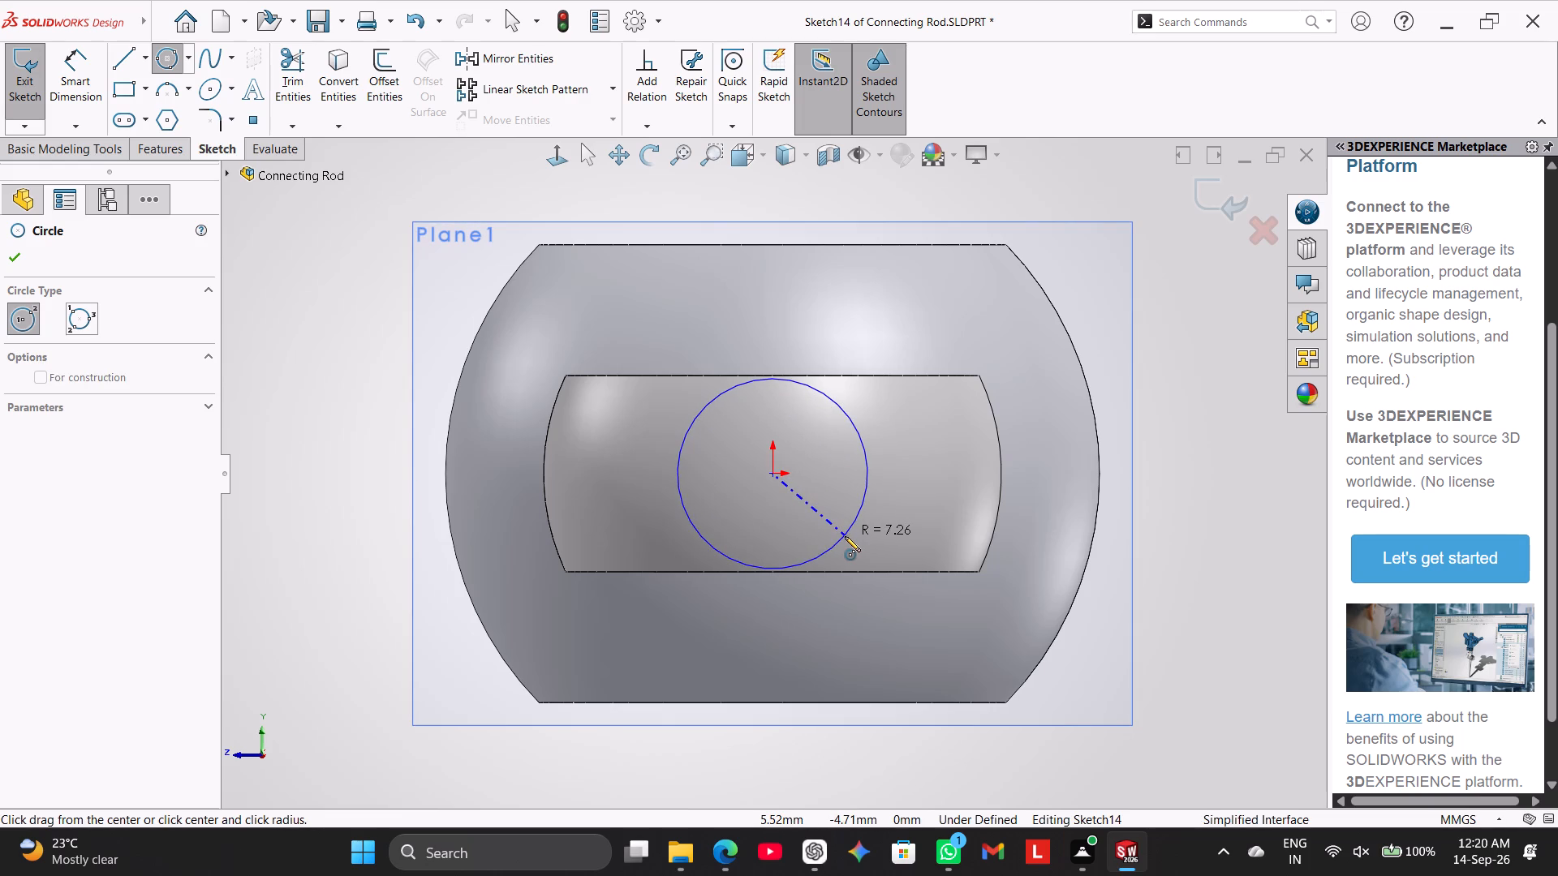
pyautogui.click(845, 536)
pyautogui.rightClick(269, 277)
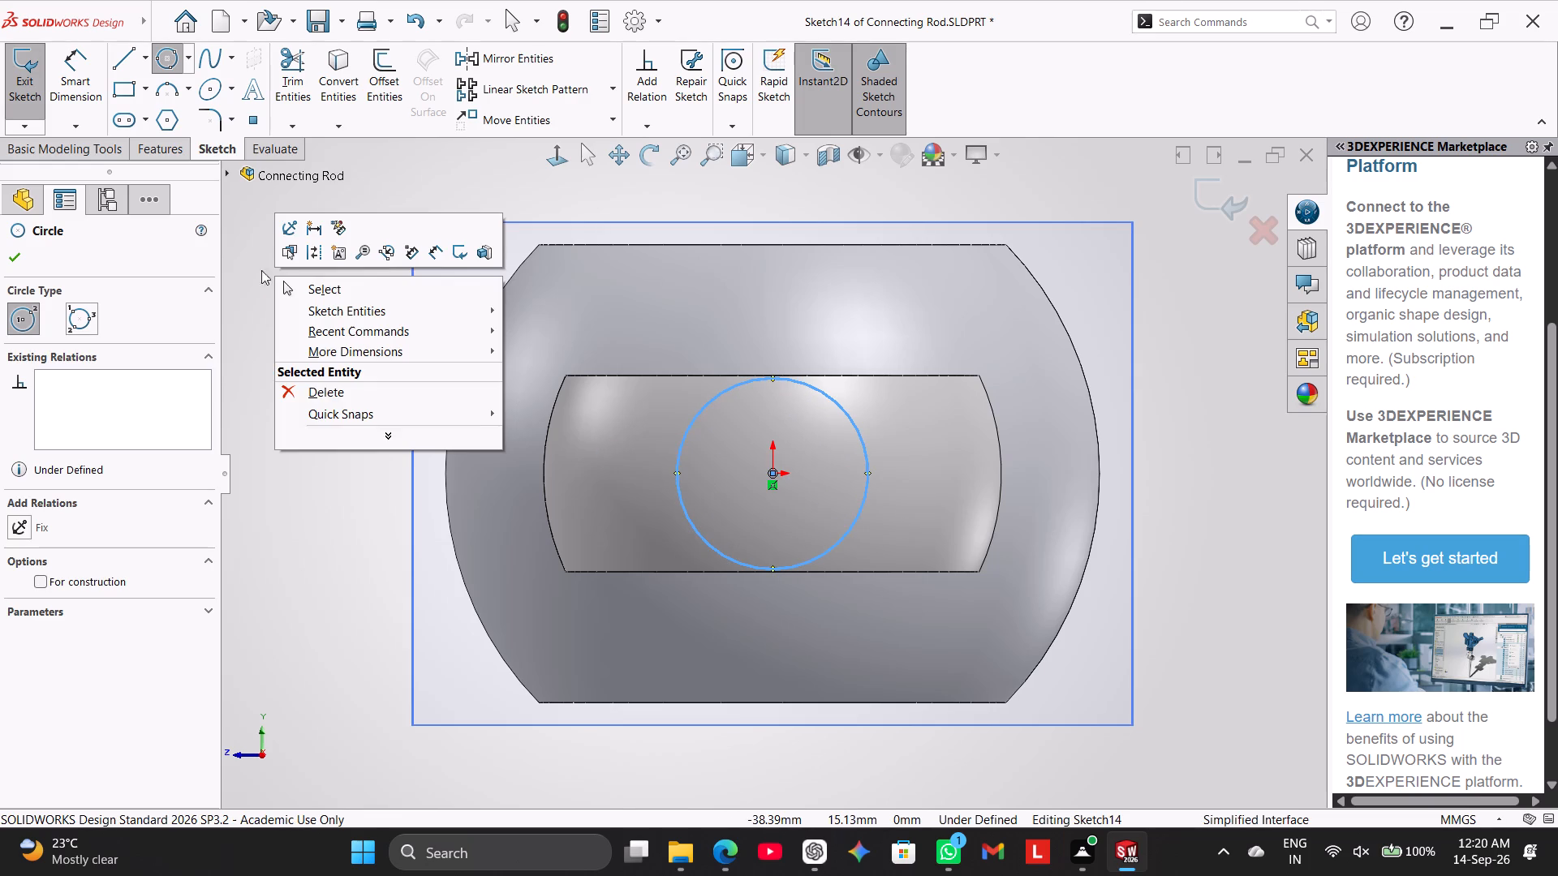
pyautogui.click(230, 238)
# Dimension the circle's diameter as 20 mm.
pyautogui.click(75, 71)
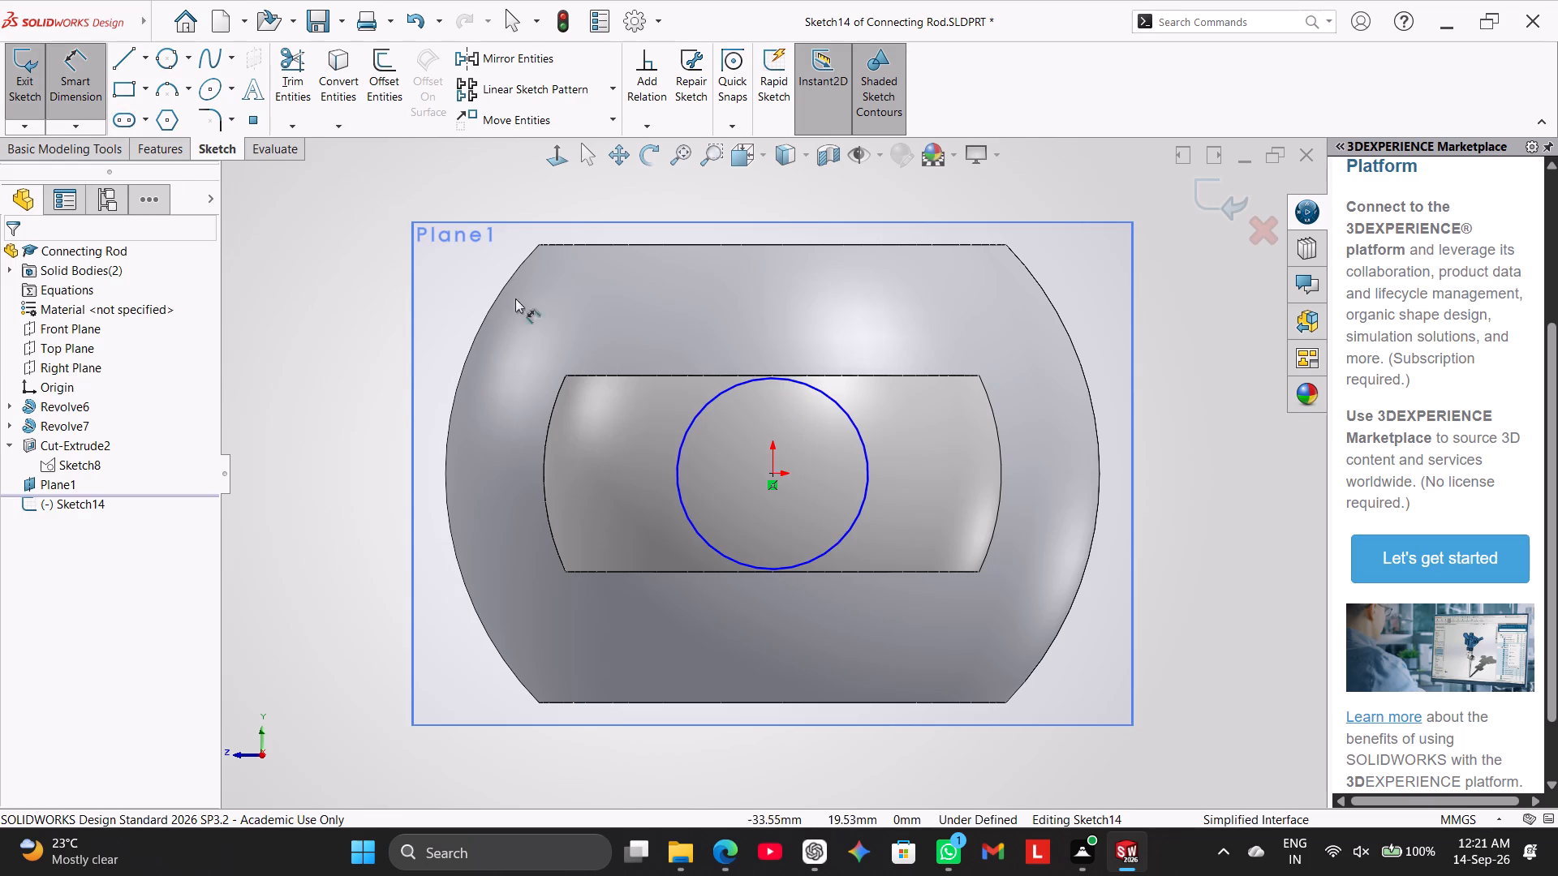
pyautogui.click(711, 400)
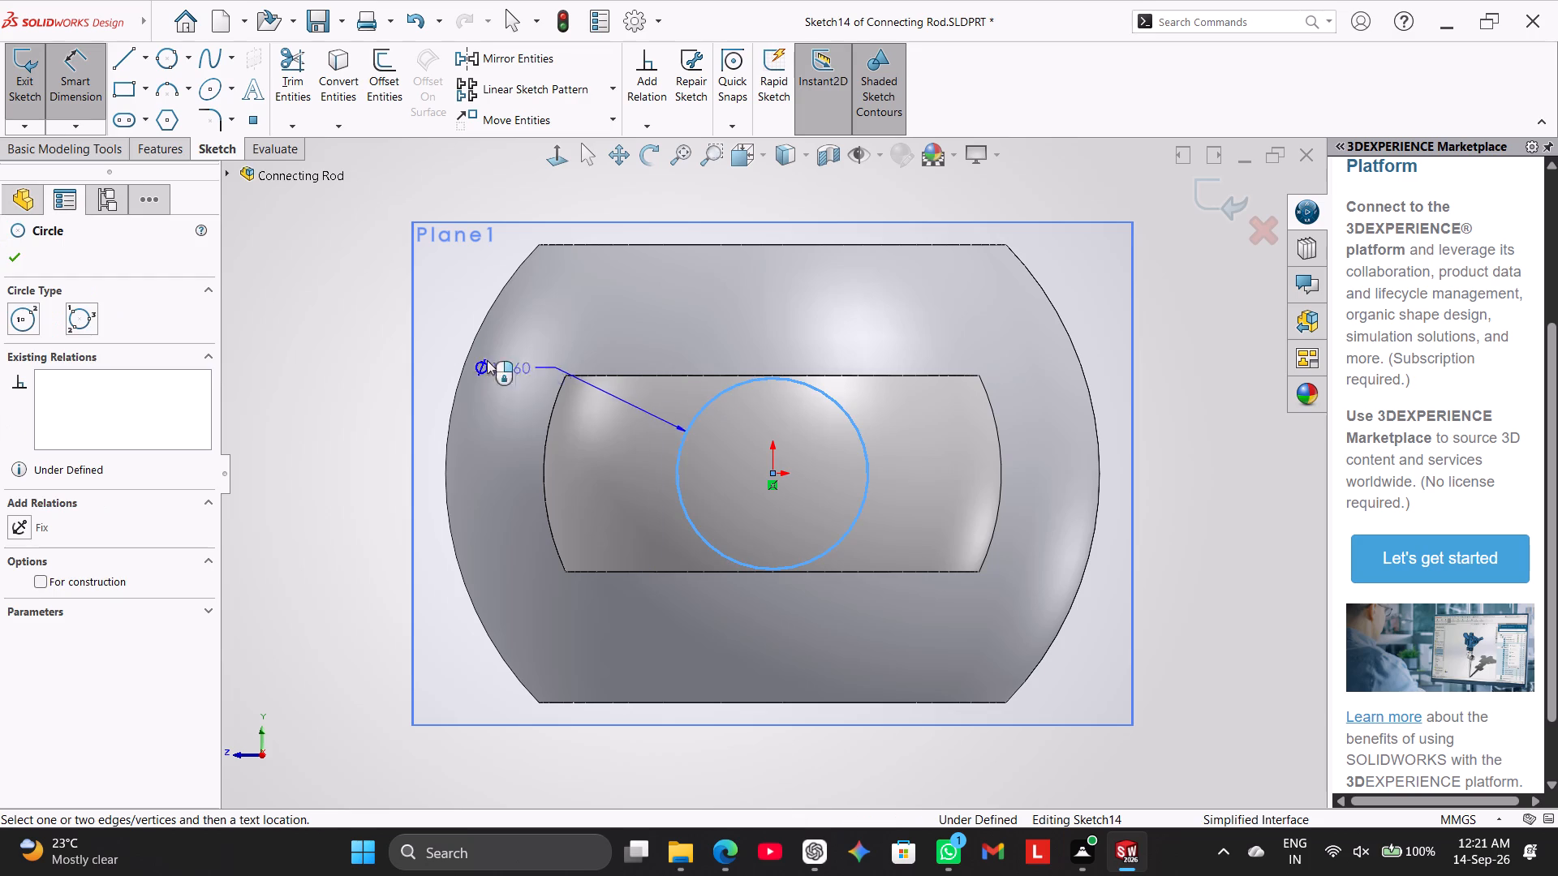
pyautogui.click(355, 291)
pyautogui.write('20')
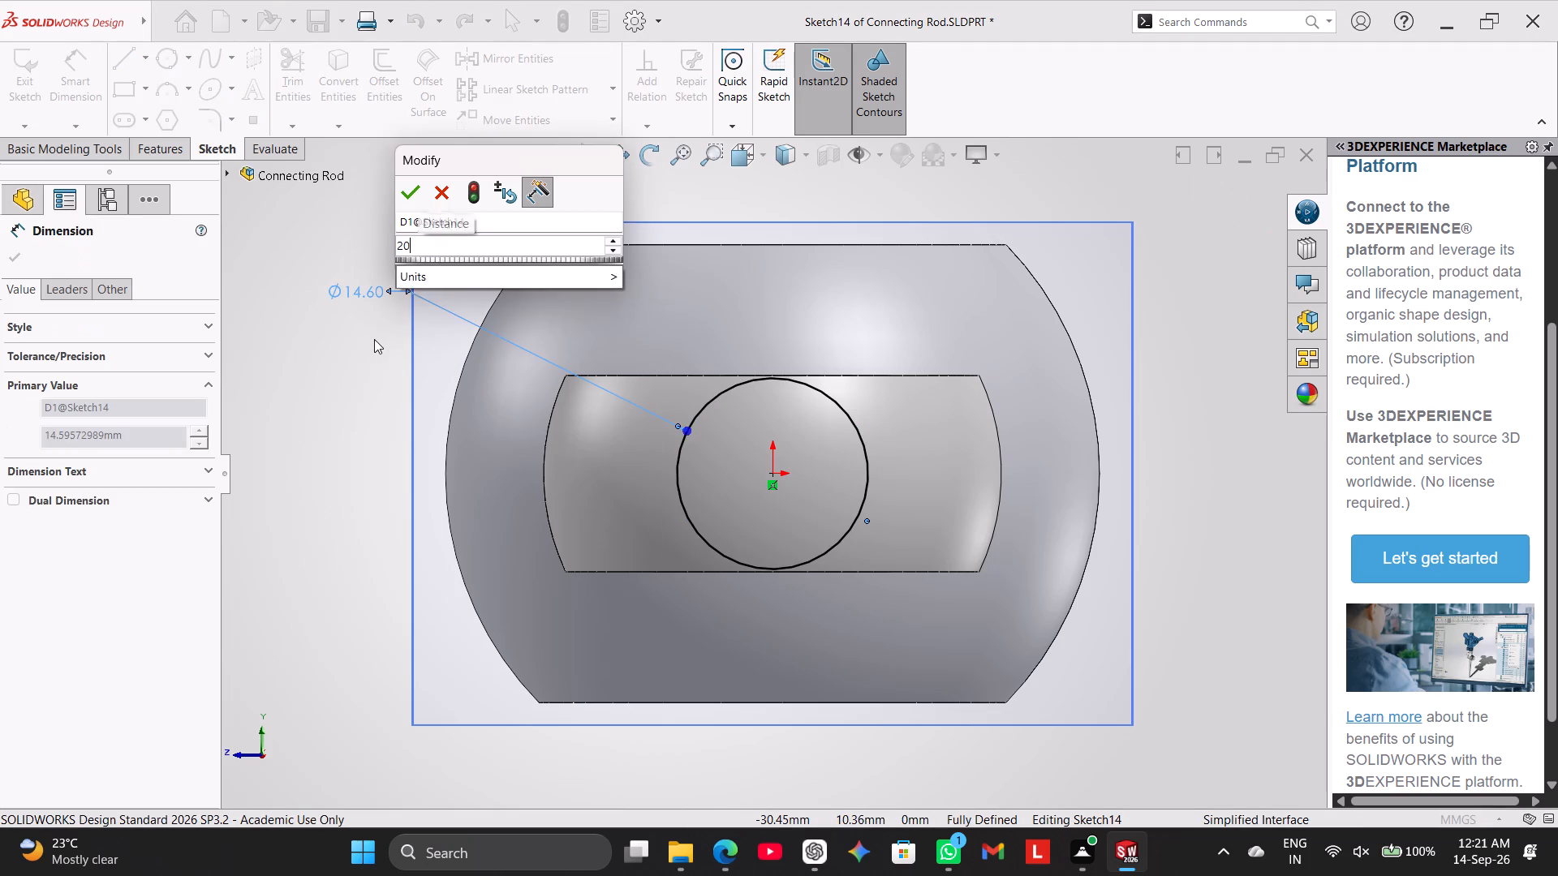
pyautogui.press('Return')
pyautogui.rightClick(342, 470)
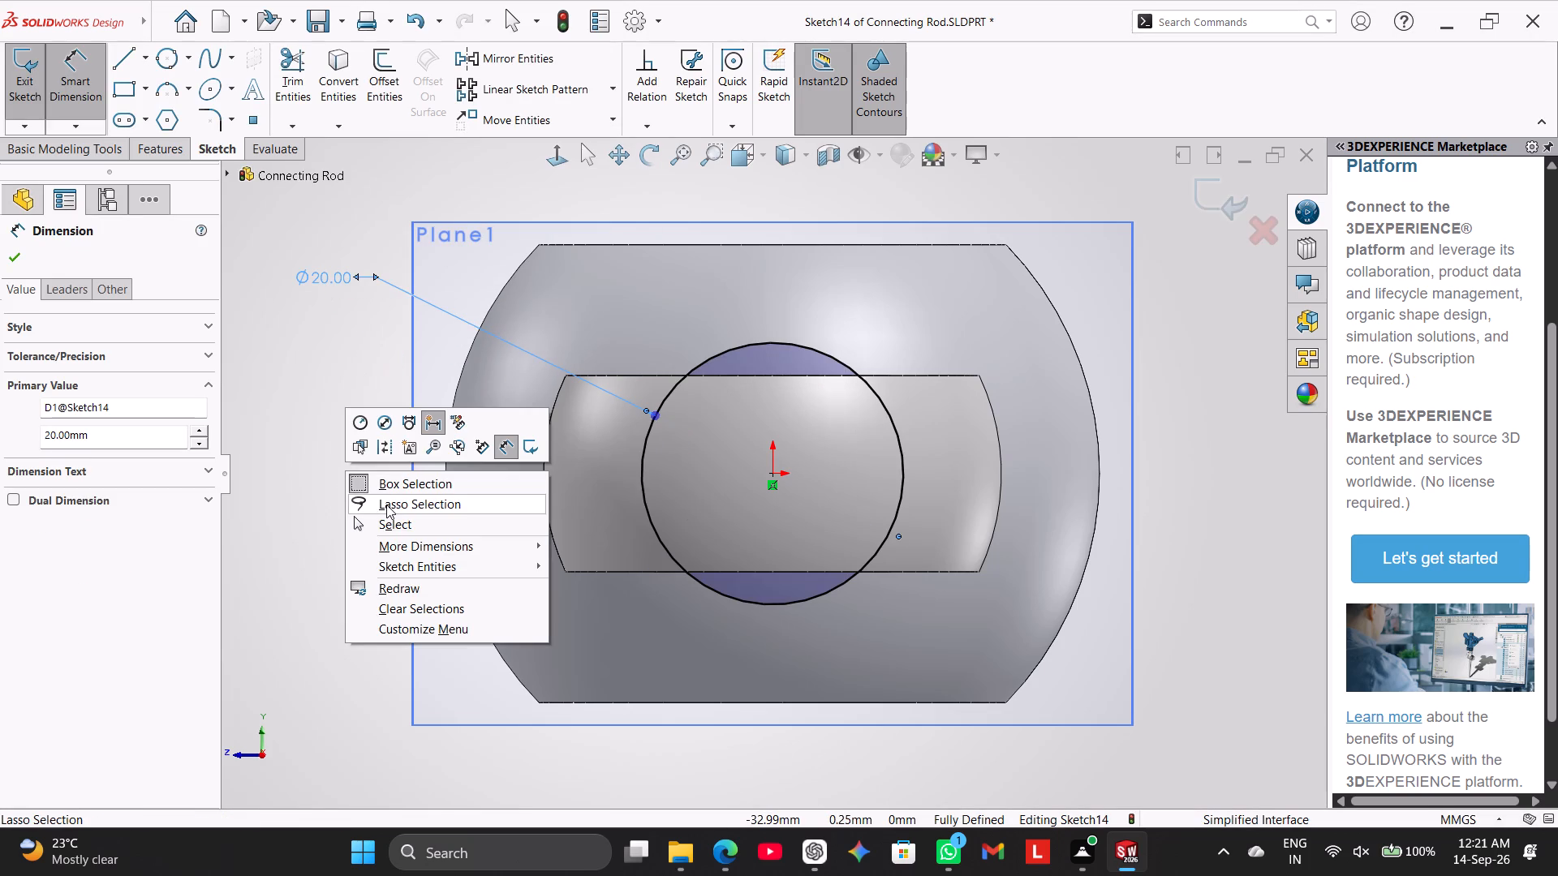
pyautogui.click(399, 518)
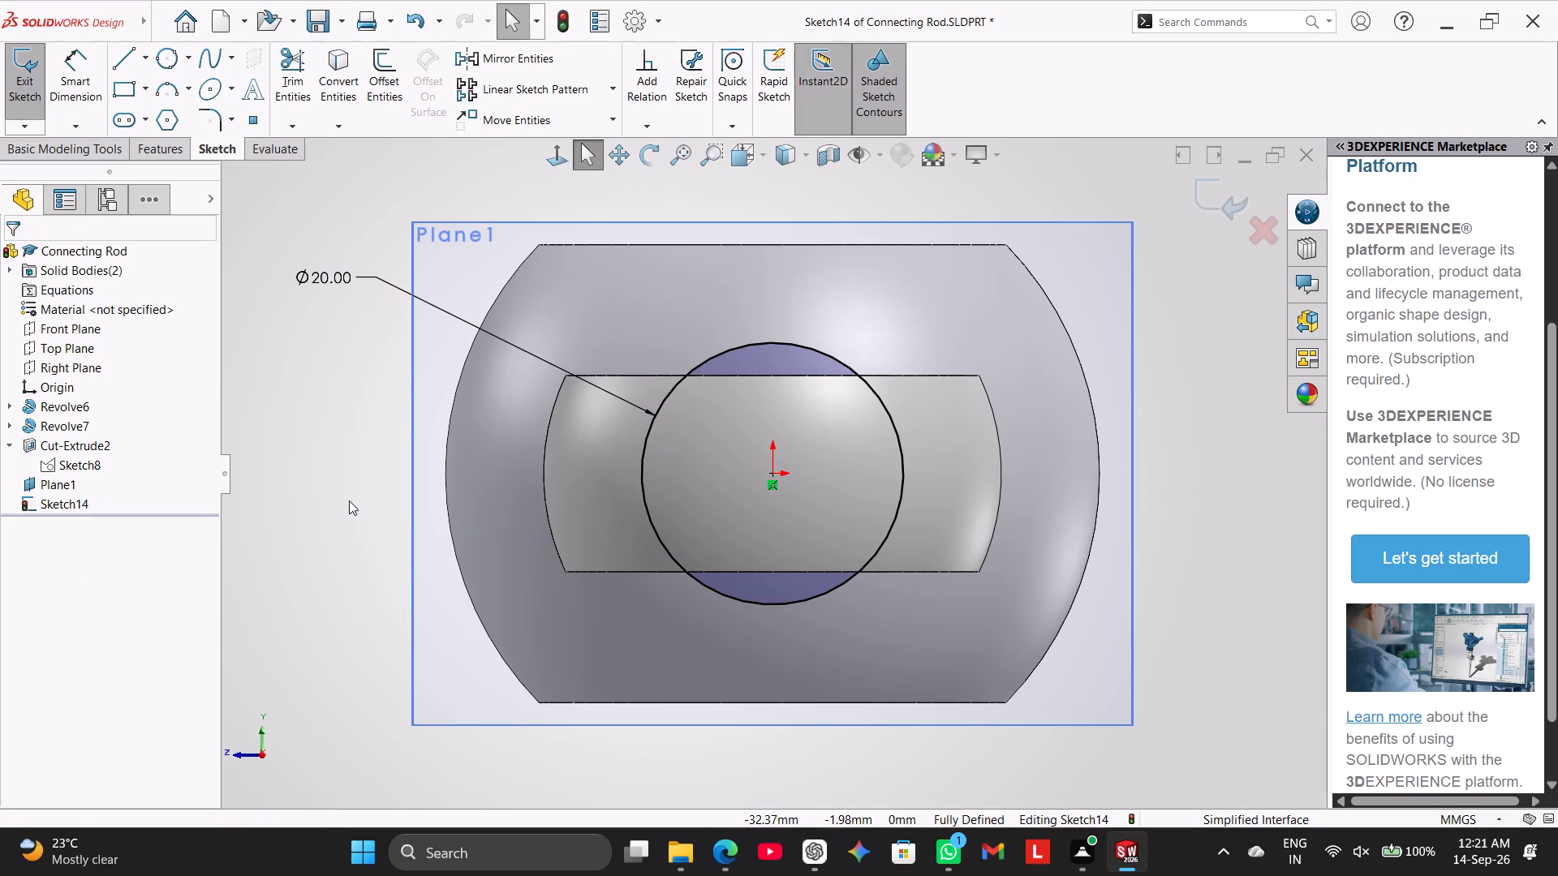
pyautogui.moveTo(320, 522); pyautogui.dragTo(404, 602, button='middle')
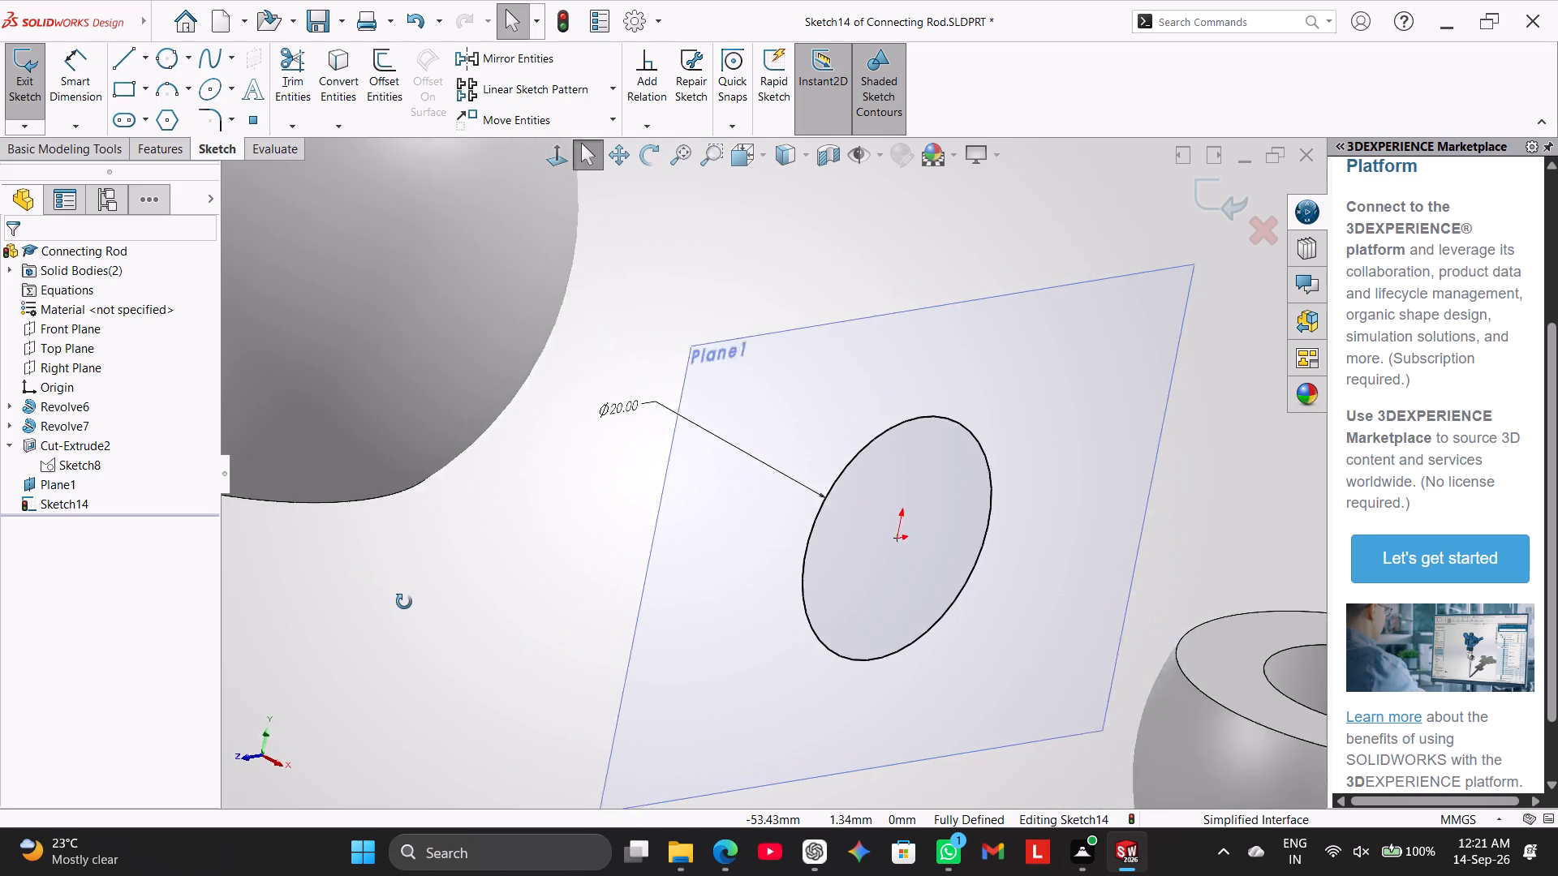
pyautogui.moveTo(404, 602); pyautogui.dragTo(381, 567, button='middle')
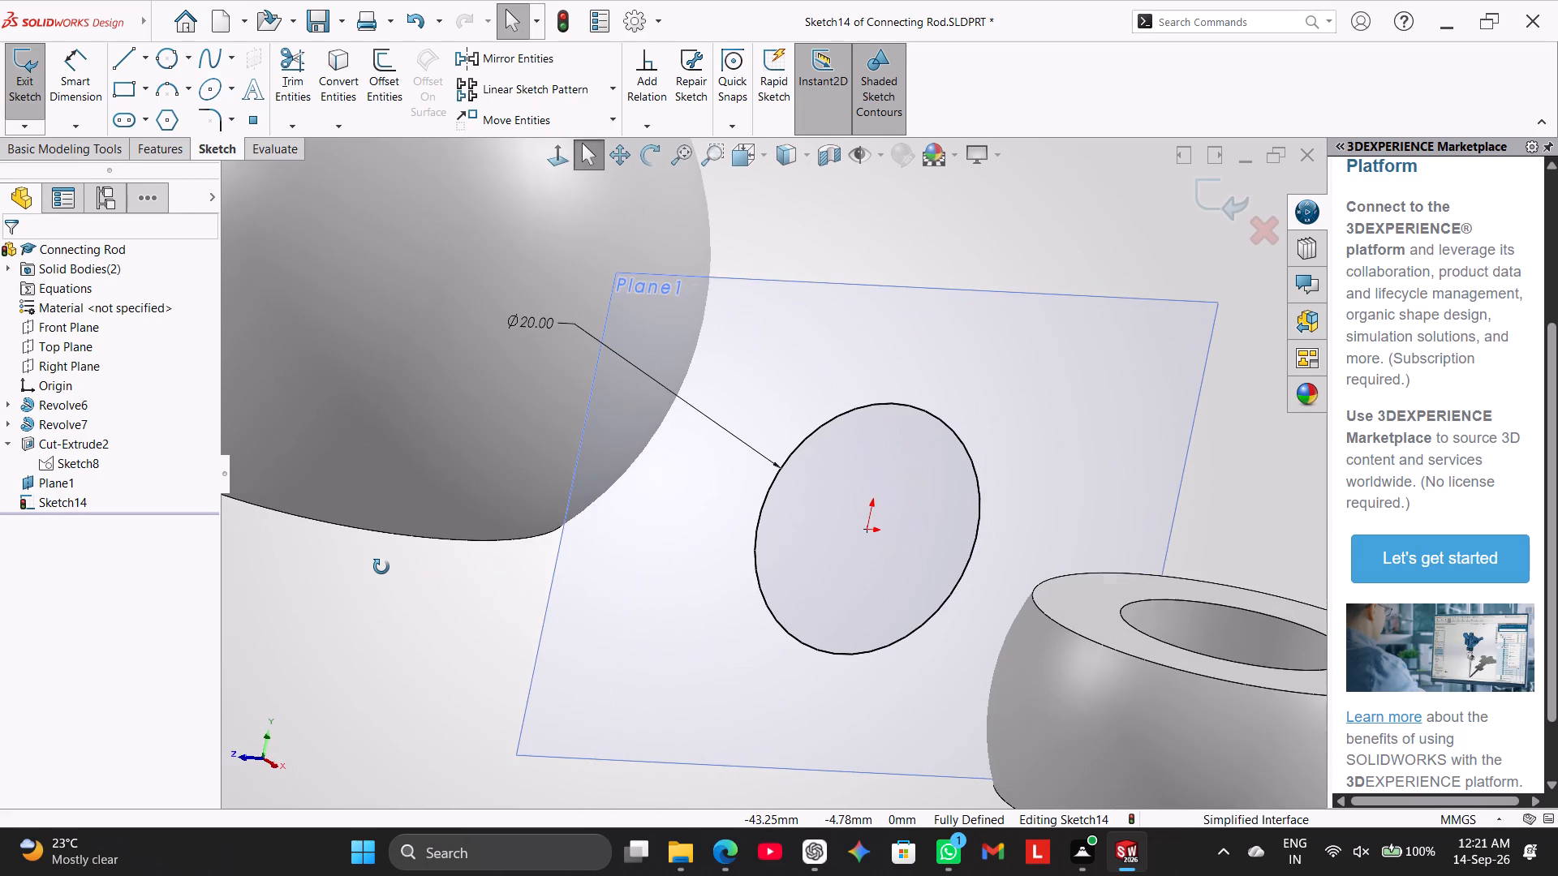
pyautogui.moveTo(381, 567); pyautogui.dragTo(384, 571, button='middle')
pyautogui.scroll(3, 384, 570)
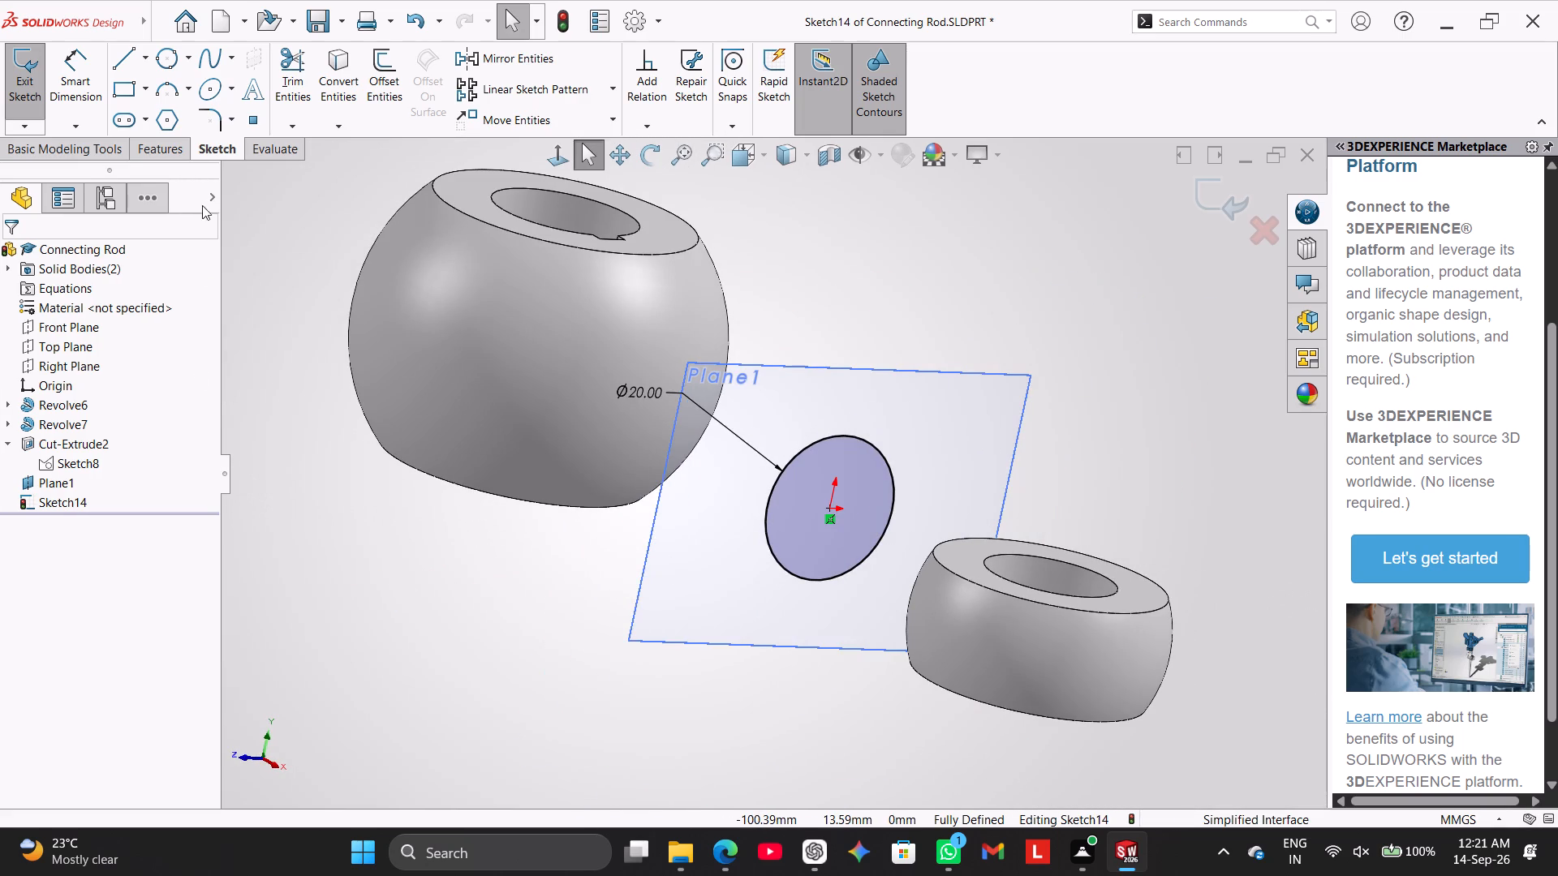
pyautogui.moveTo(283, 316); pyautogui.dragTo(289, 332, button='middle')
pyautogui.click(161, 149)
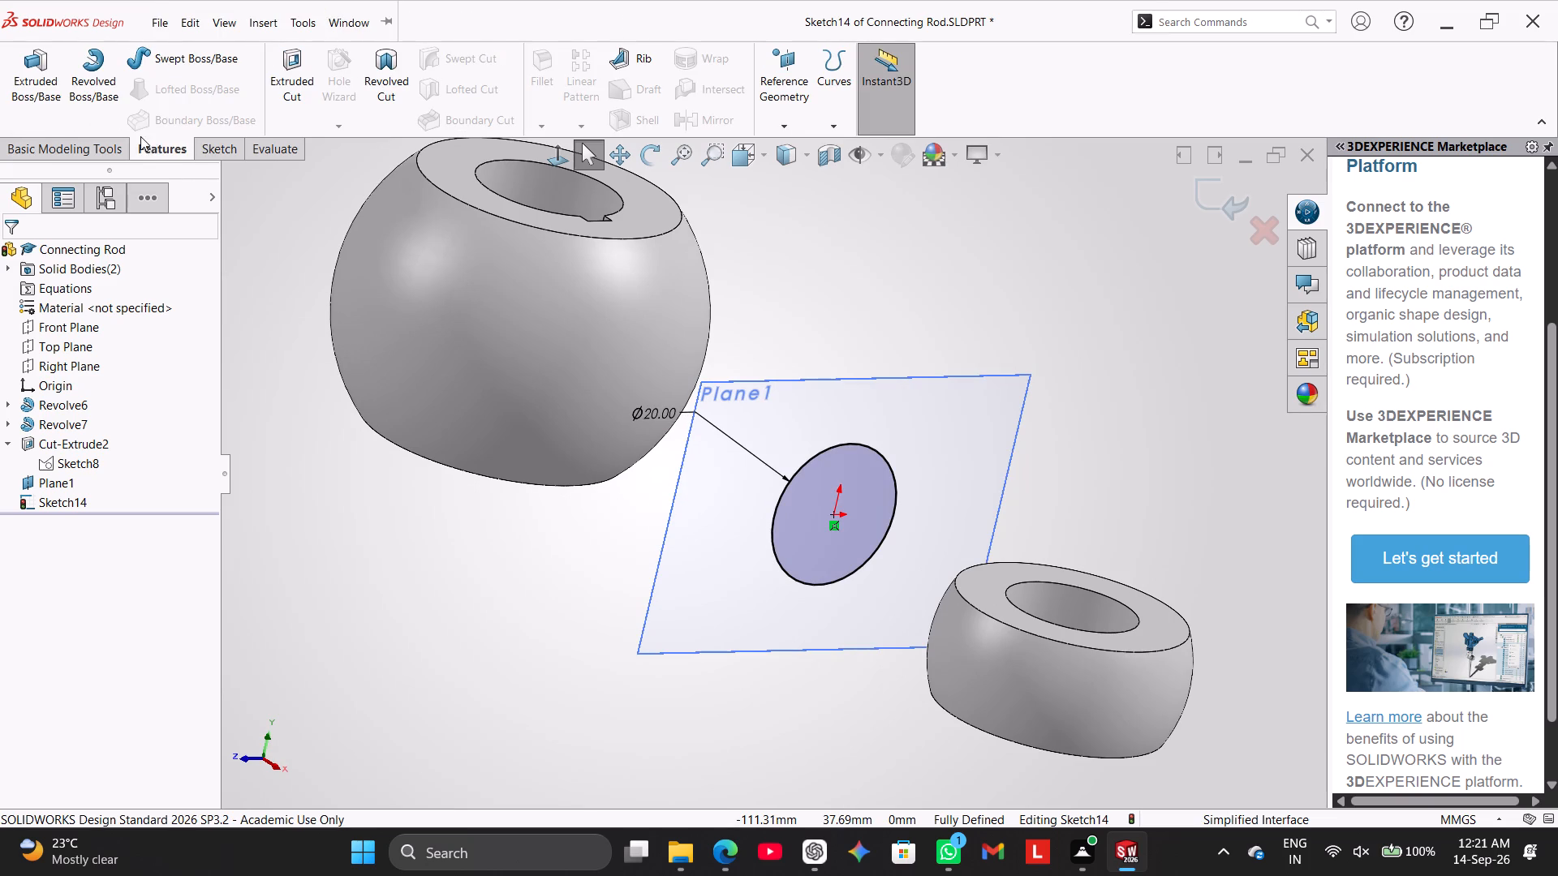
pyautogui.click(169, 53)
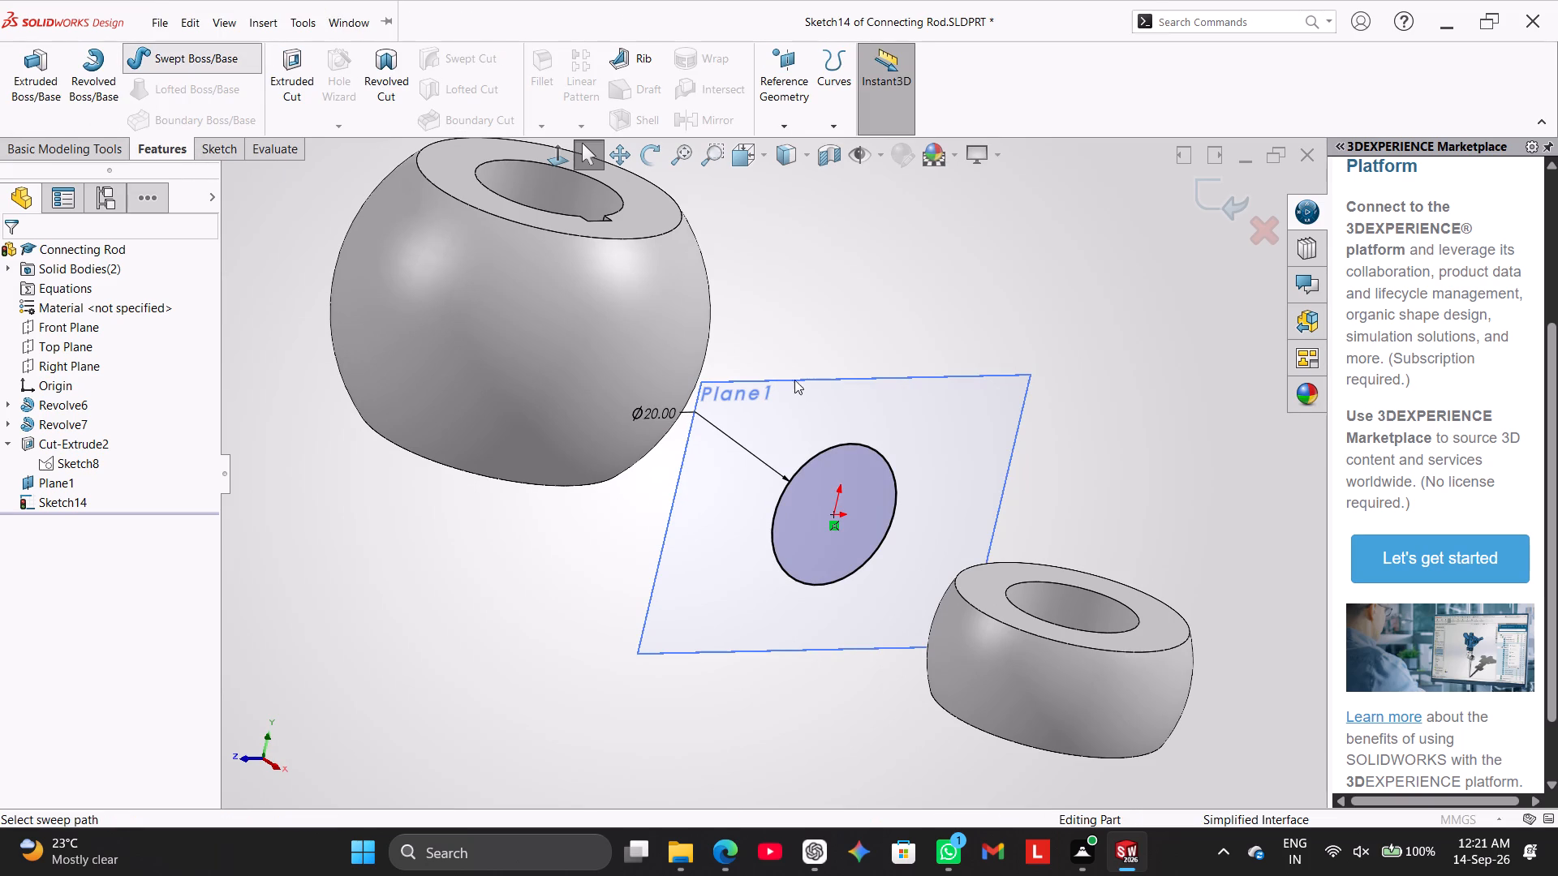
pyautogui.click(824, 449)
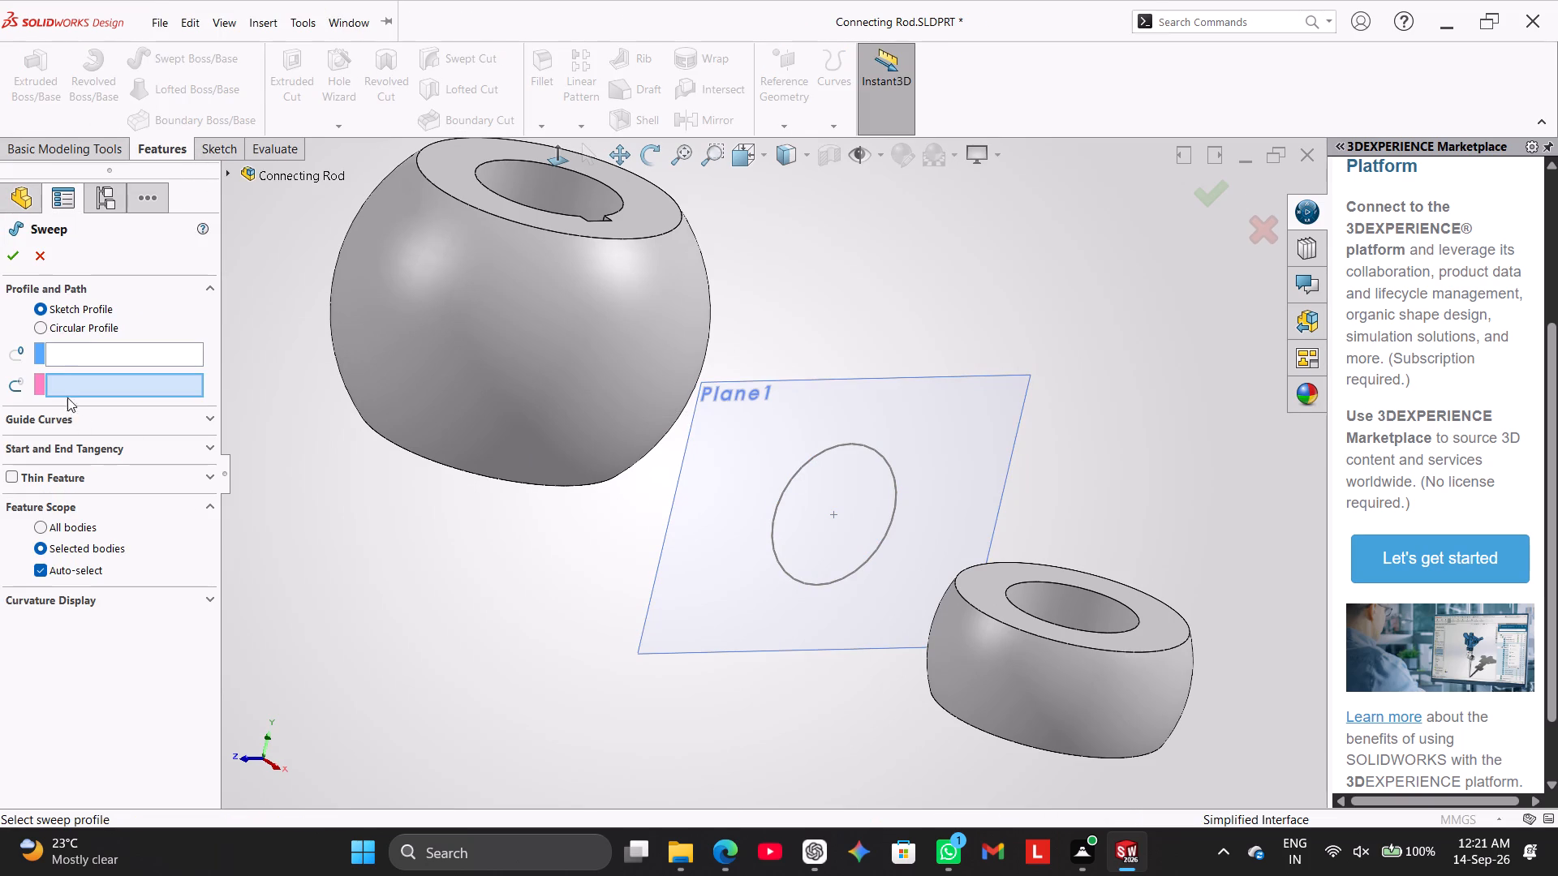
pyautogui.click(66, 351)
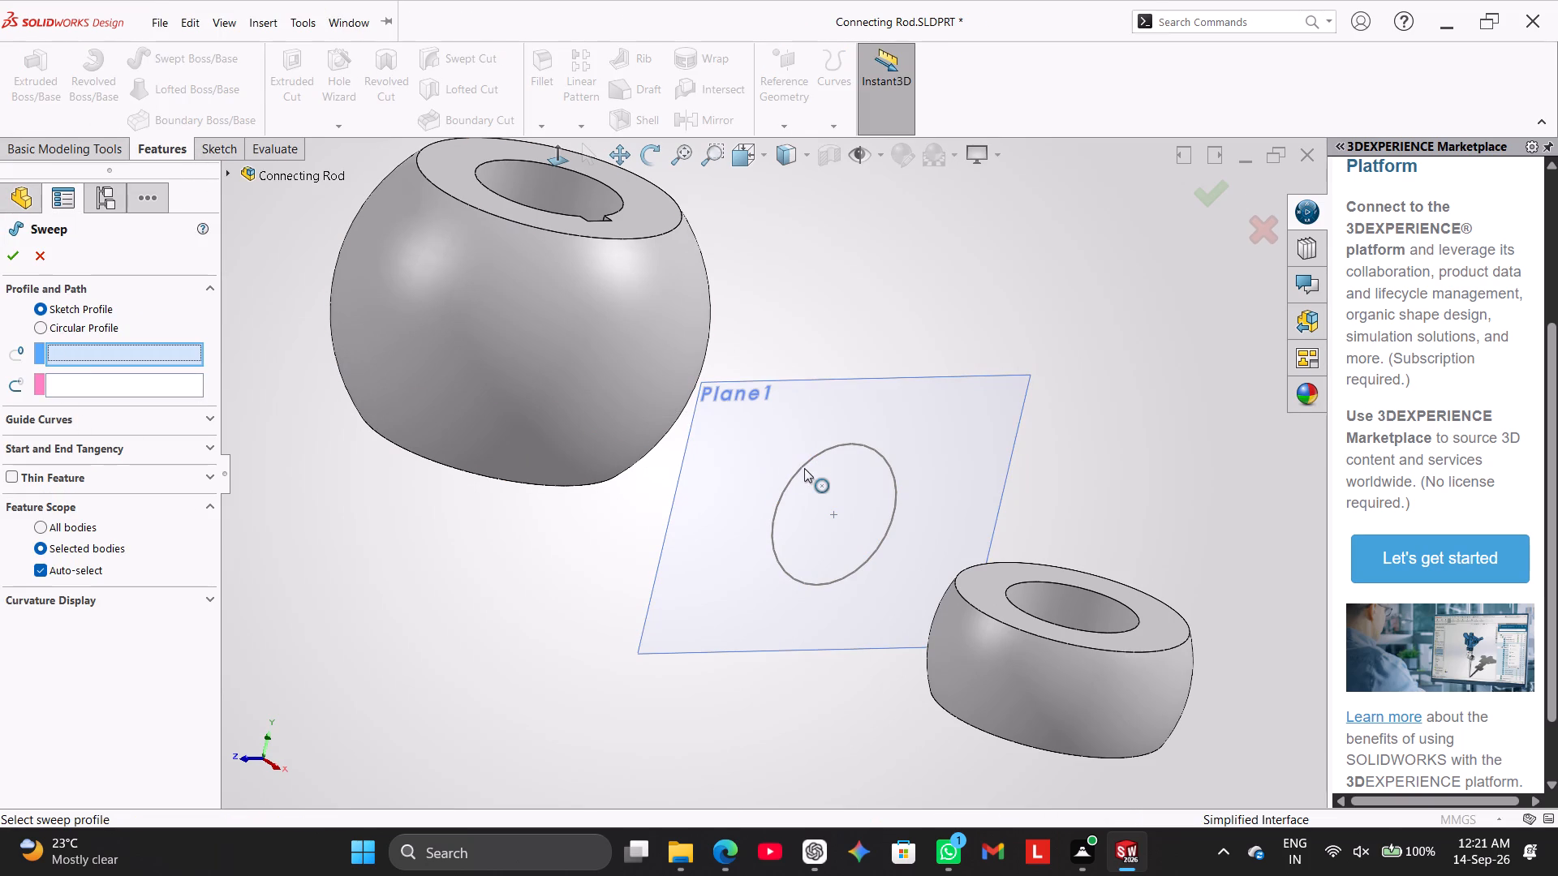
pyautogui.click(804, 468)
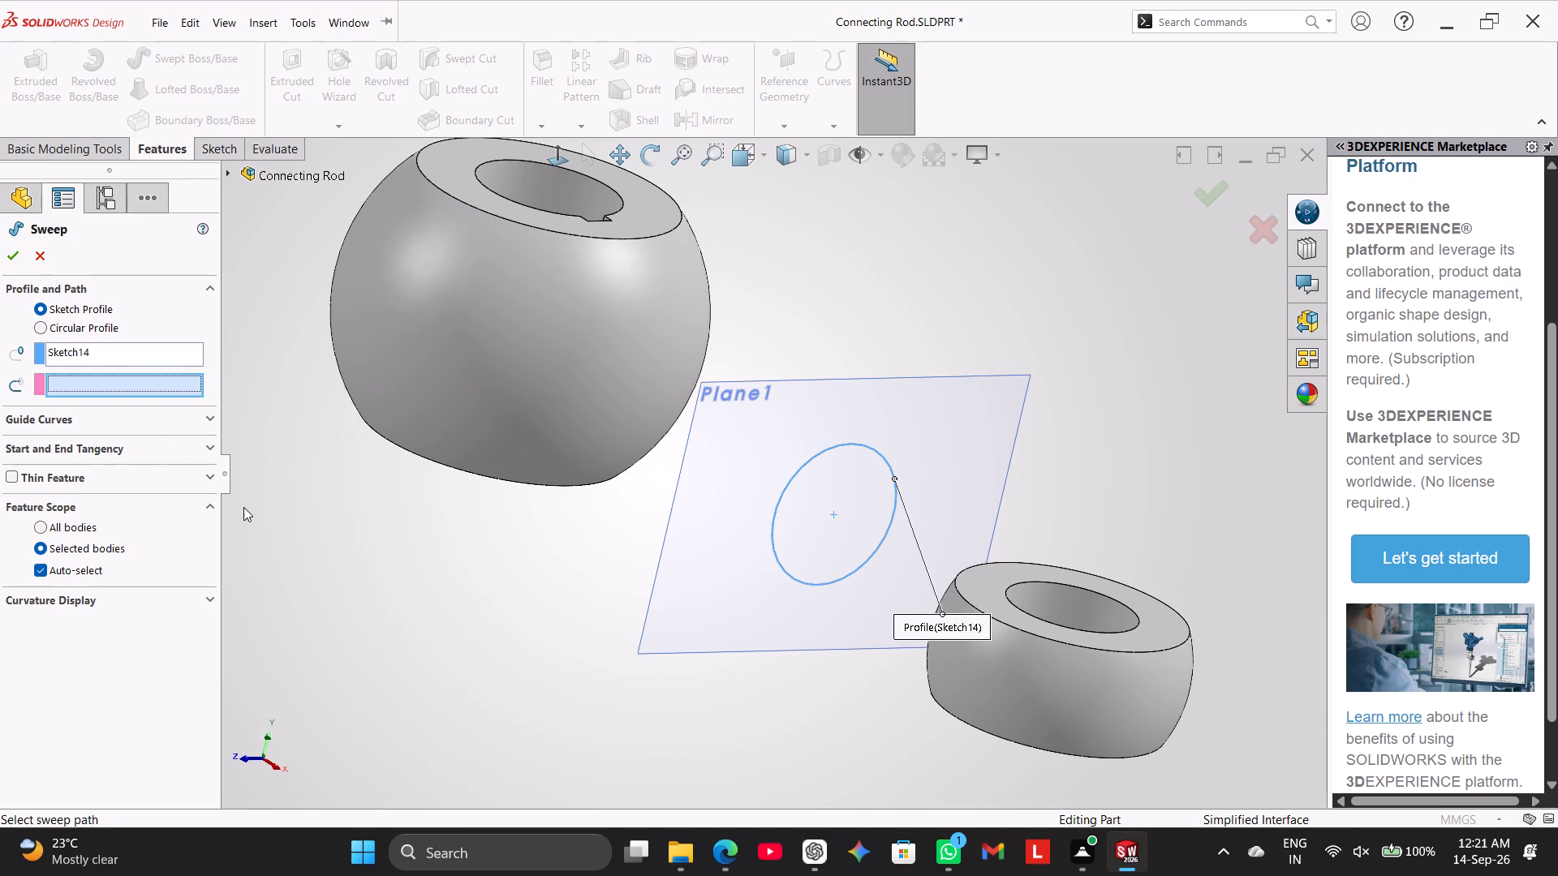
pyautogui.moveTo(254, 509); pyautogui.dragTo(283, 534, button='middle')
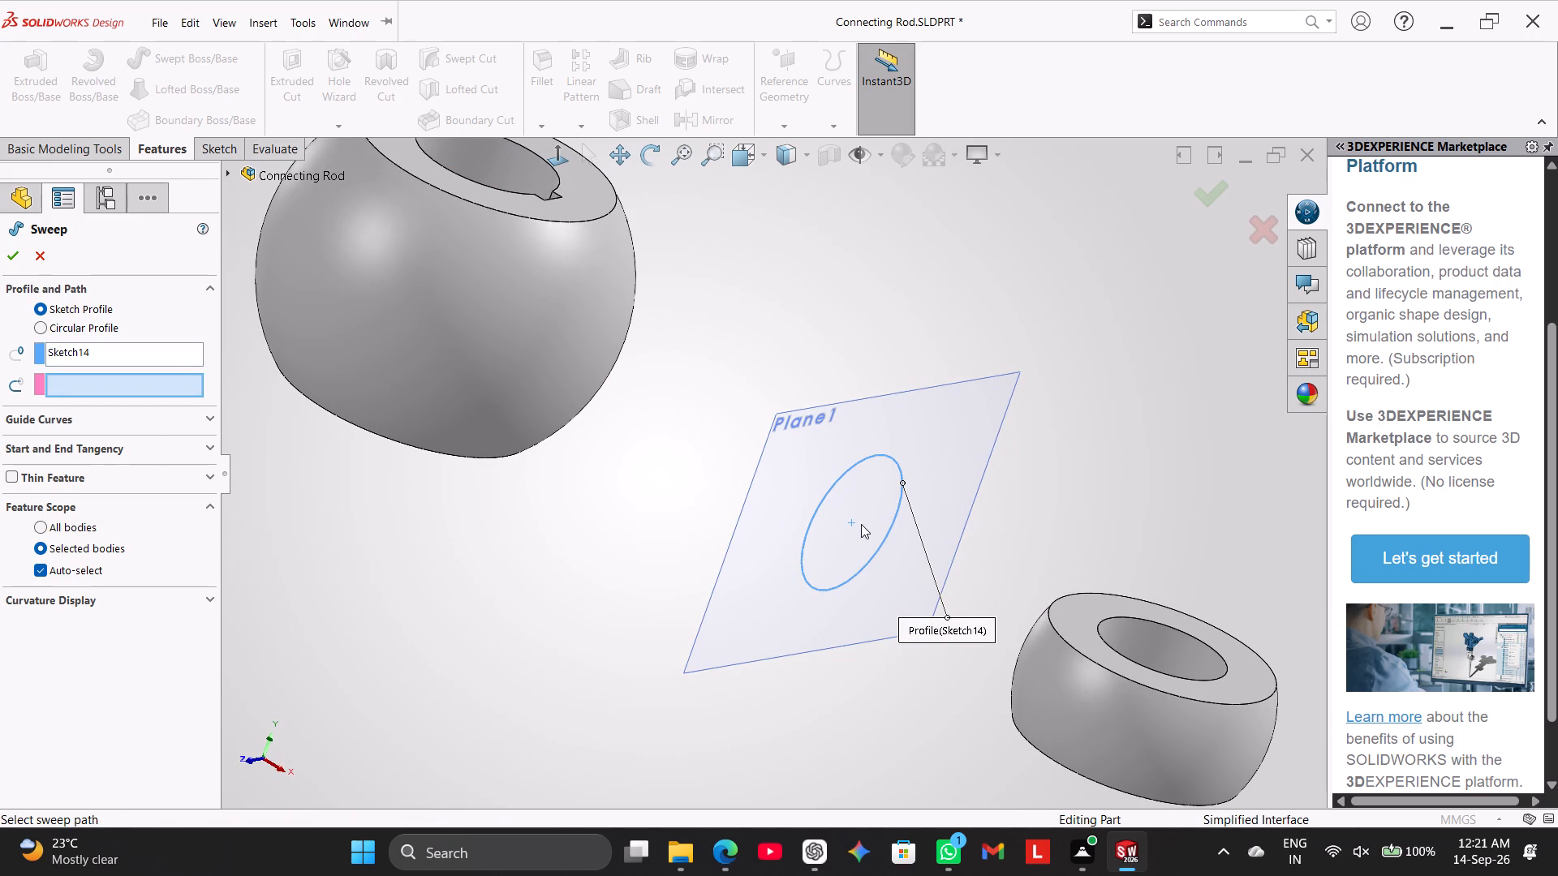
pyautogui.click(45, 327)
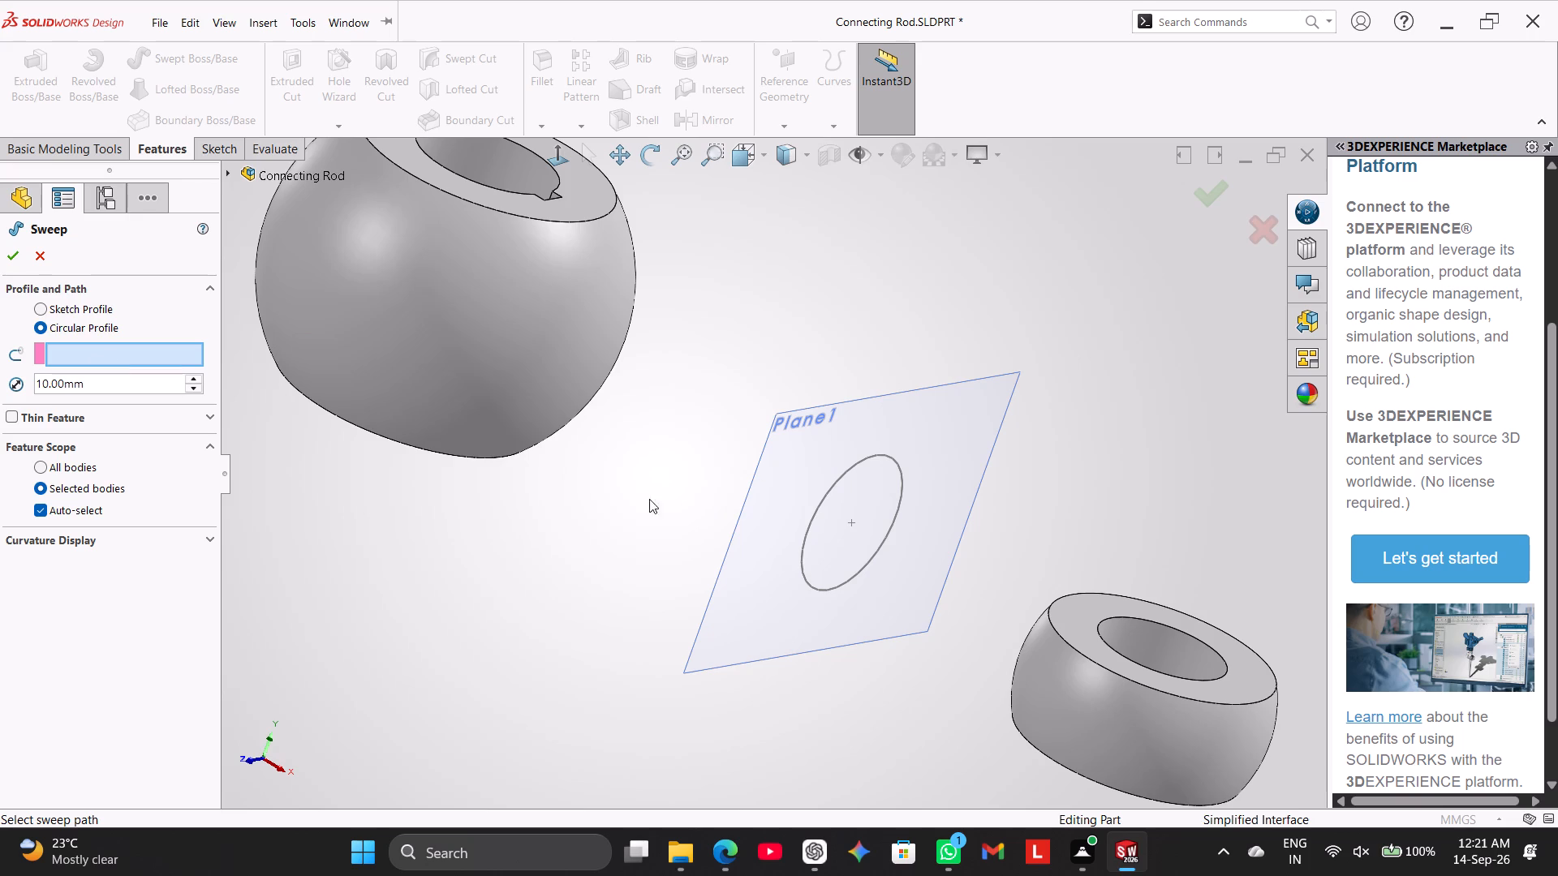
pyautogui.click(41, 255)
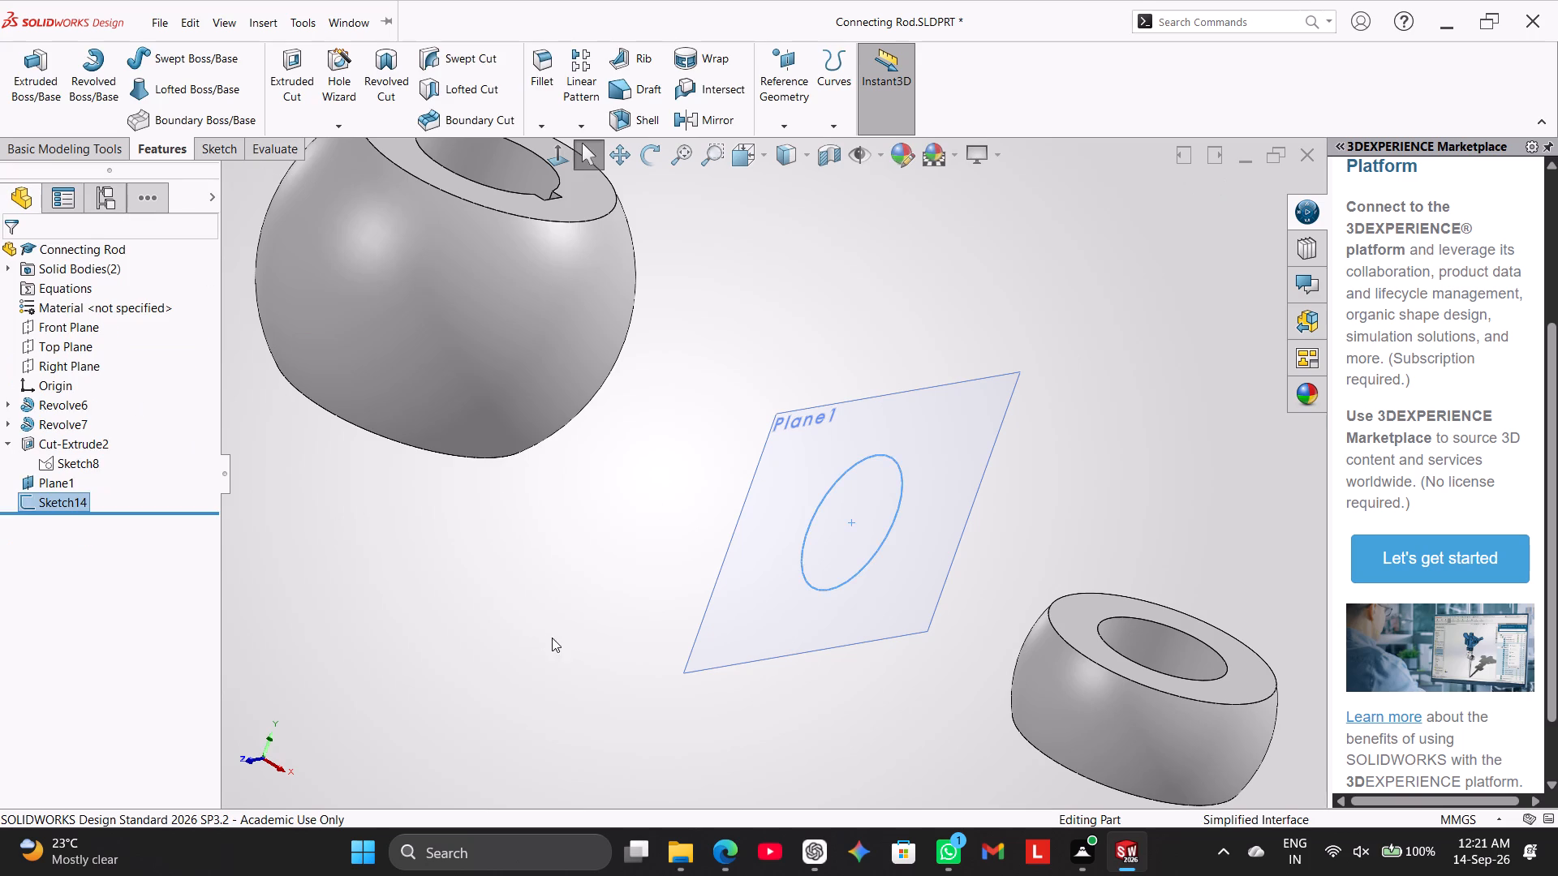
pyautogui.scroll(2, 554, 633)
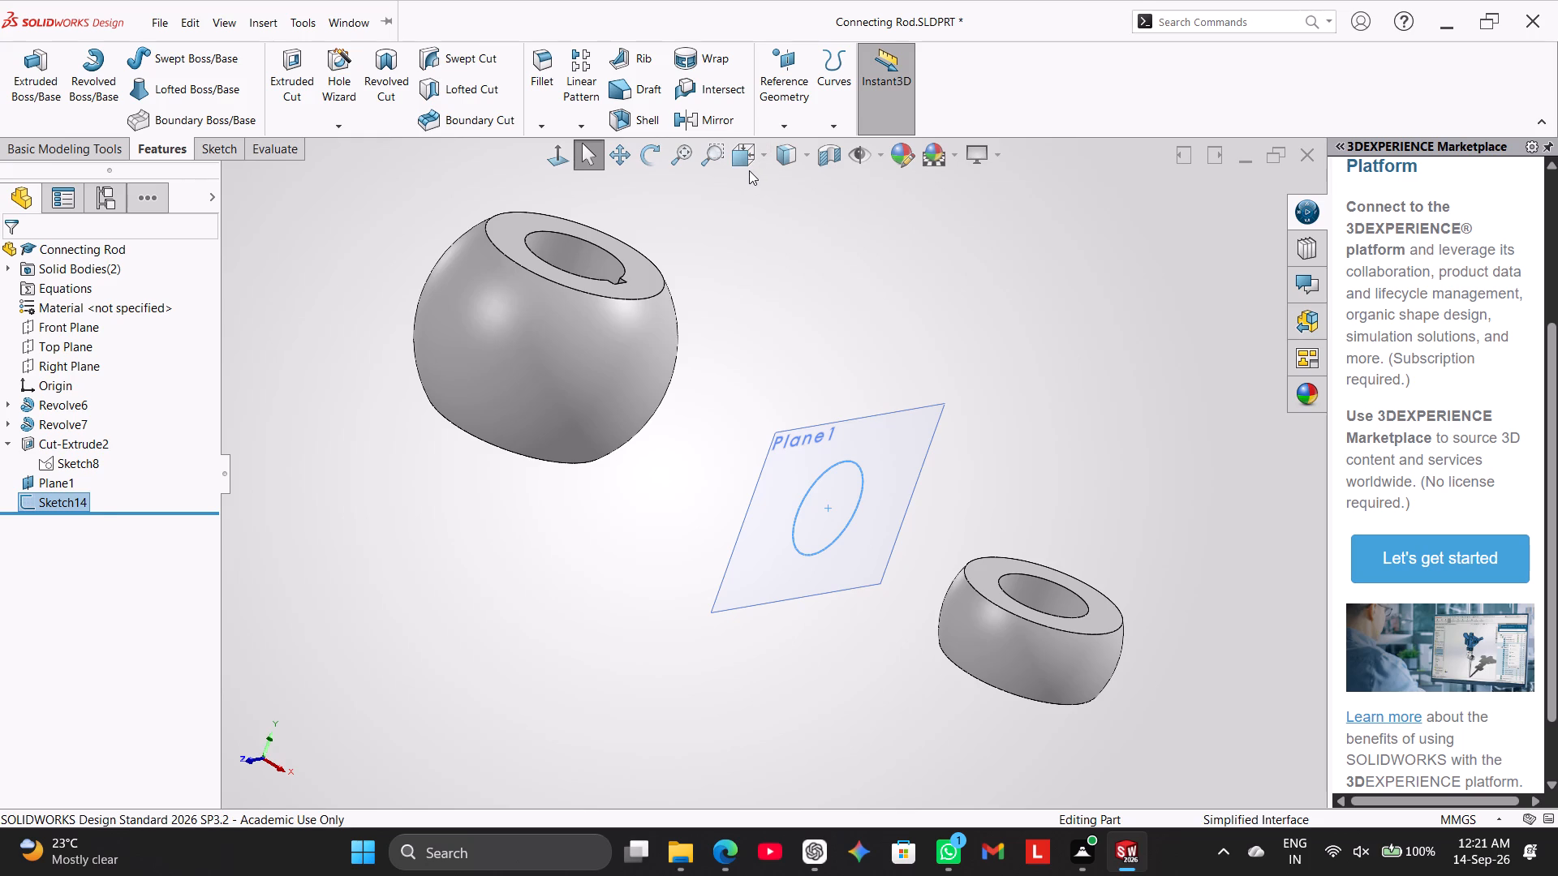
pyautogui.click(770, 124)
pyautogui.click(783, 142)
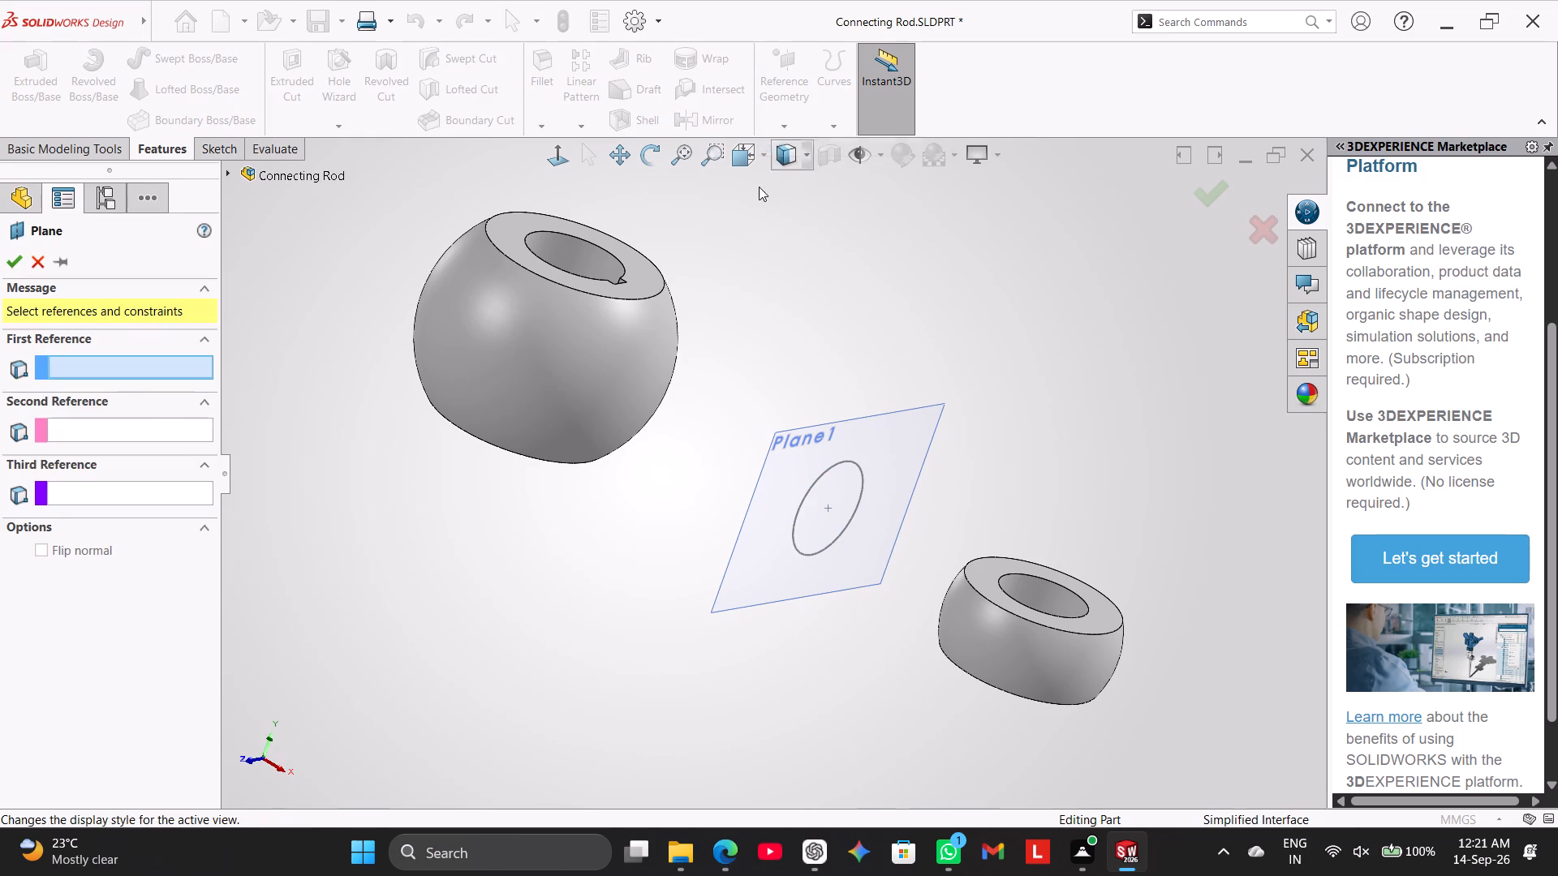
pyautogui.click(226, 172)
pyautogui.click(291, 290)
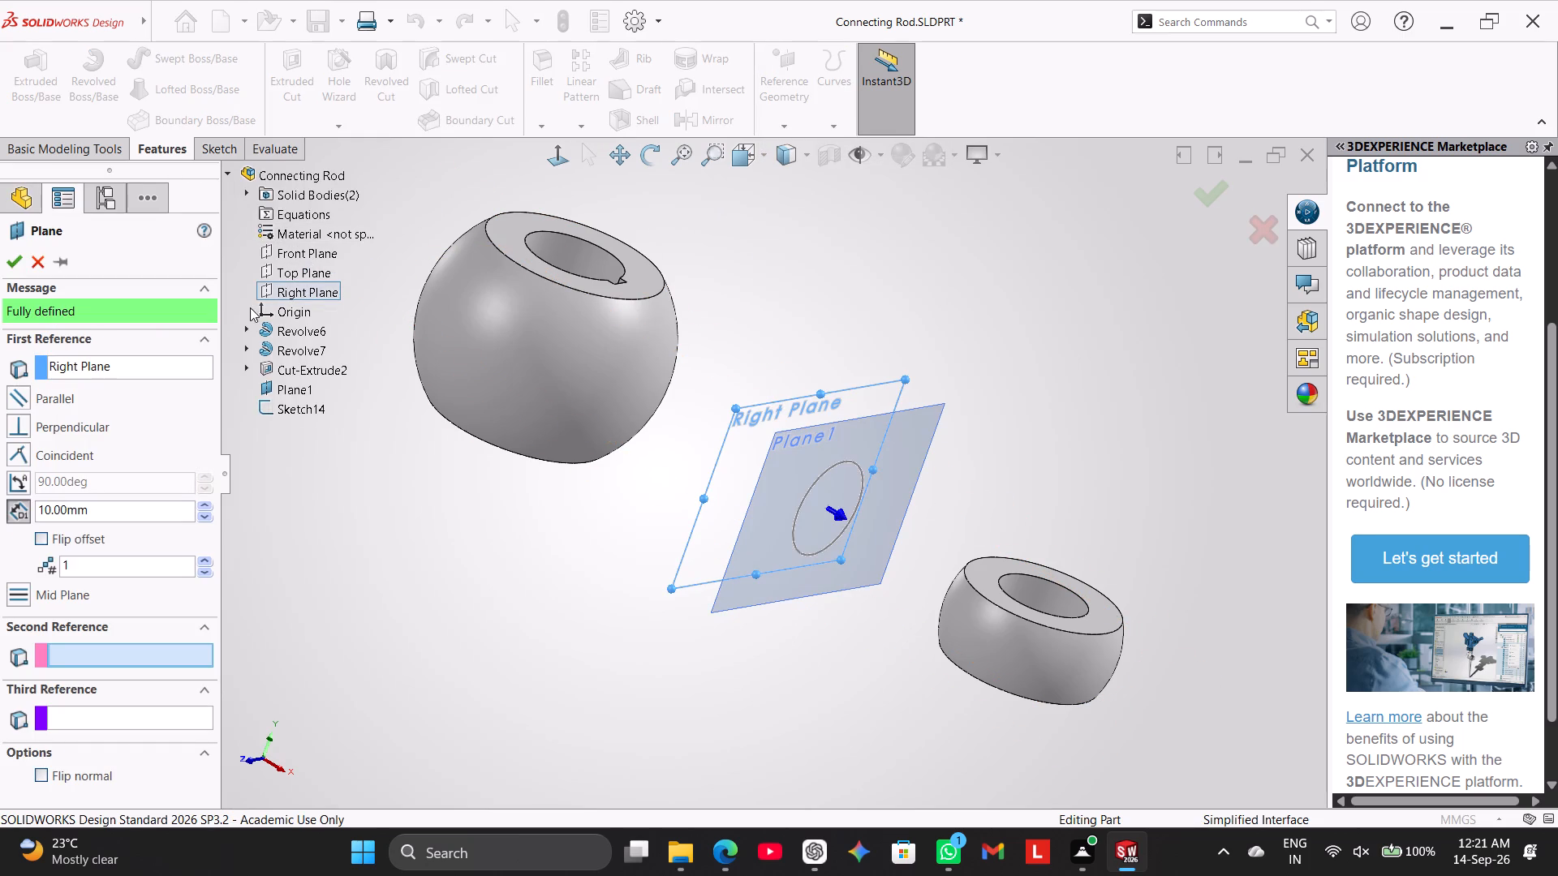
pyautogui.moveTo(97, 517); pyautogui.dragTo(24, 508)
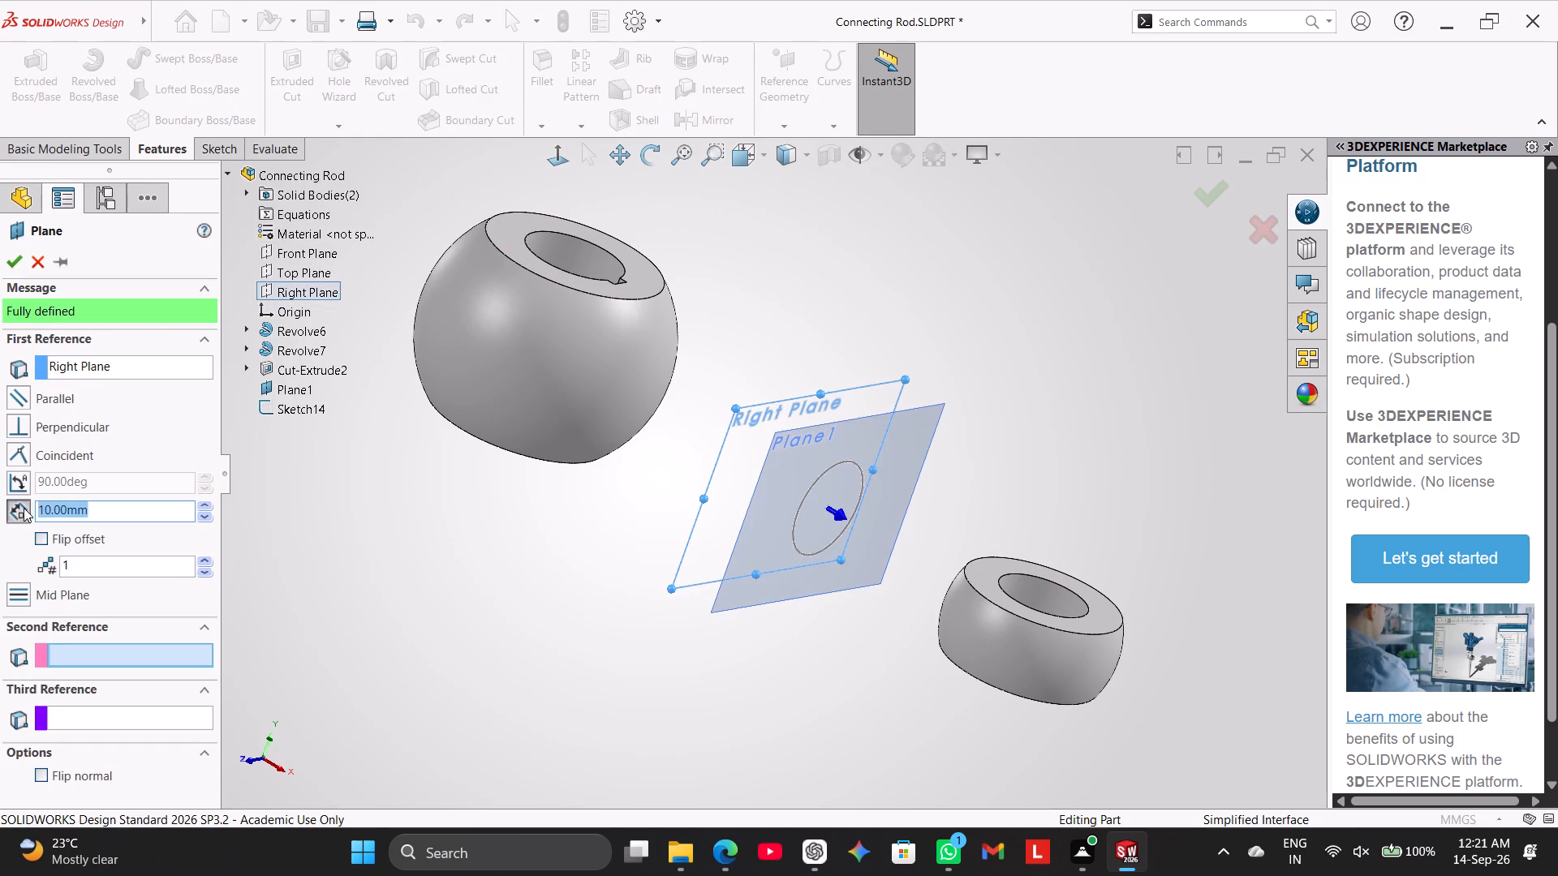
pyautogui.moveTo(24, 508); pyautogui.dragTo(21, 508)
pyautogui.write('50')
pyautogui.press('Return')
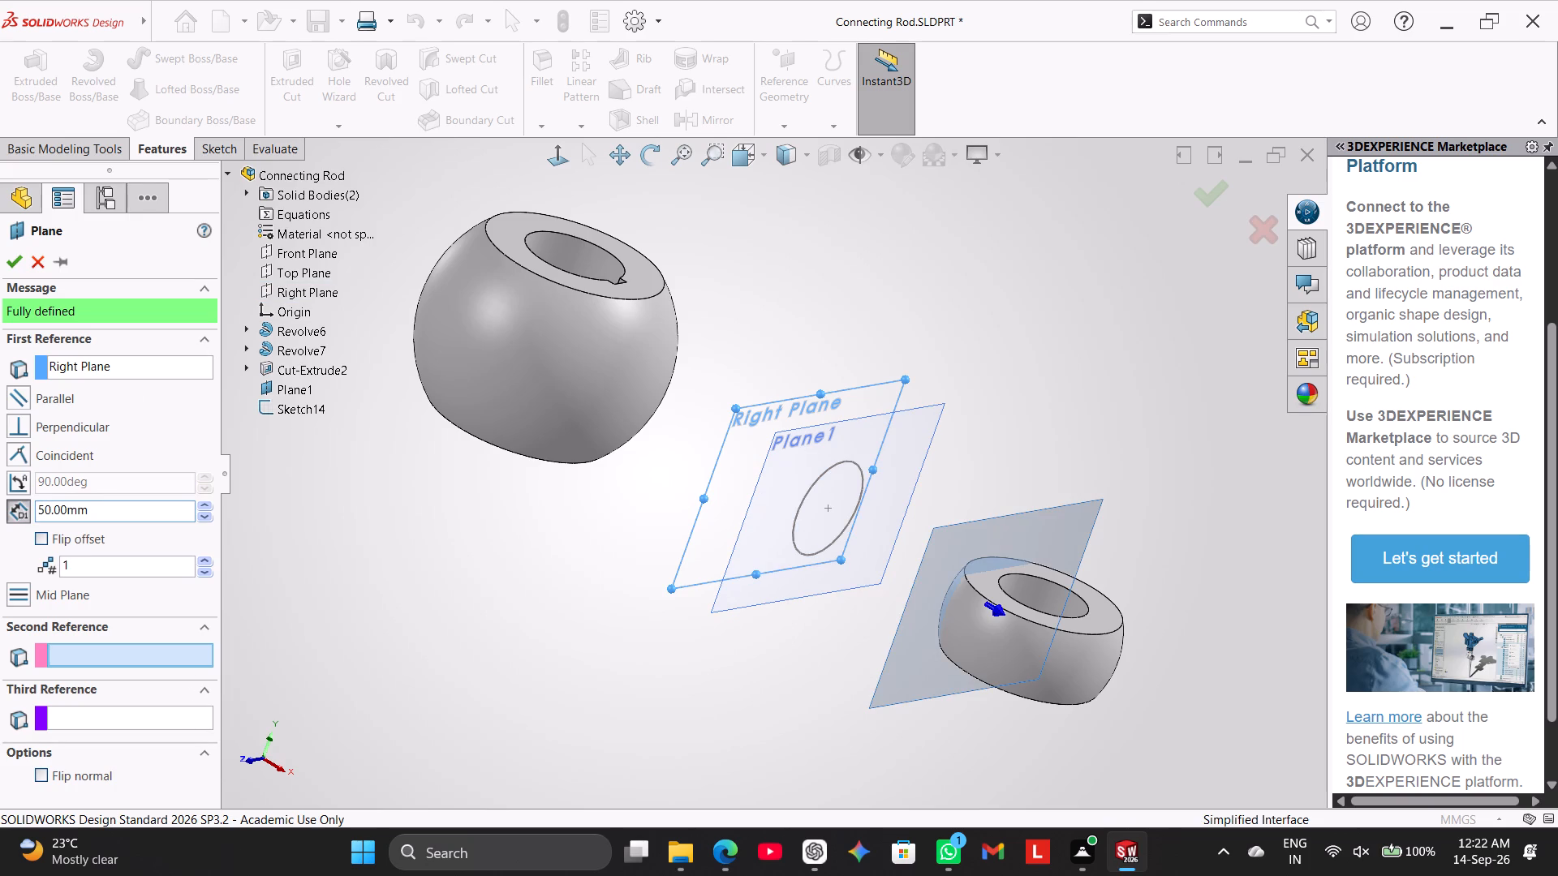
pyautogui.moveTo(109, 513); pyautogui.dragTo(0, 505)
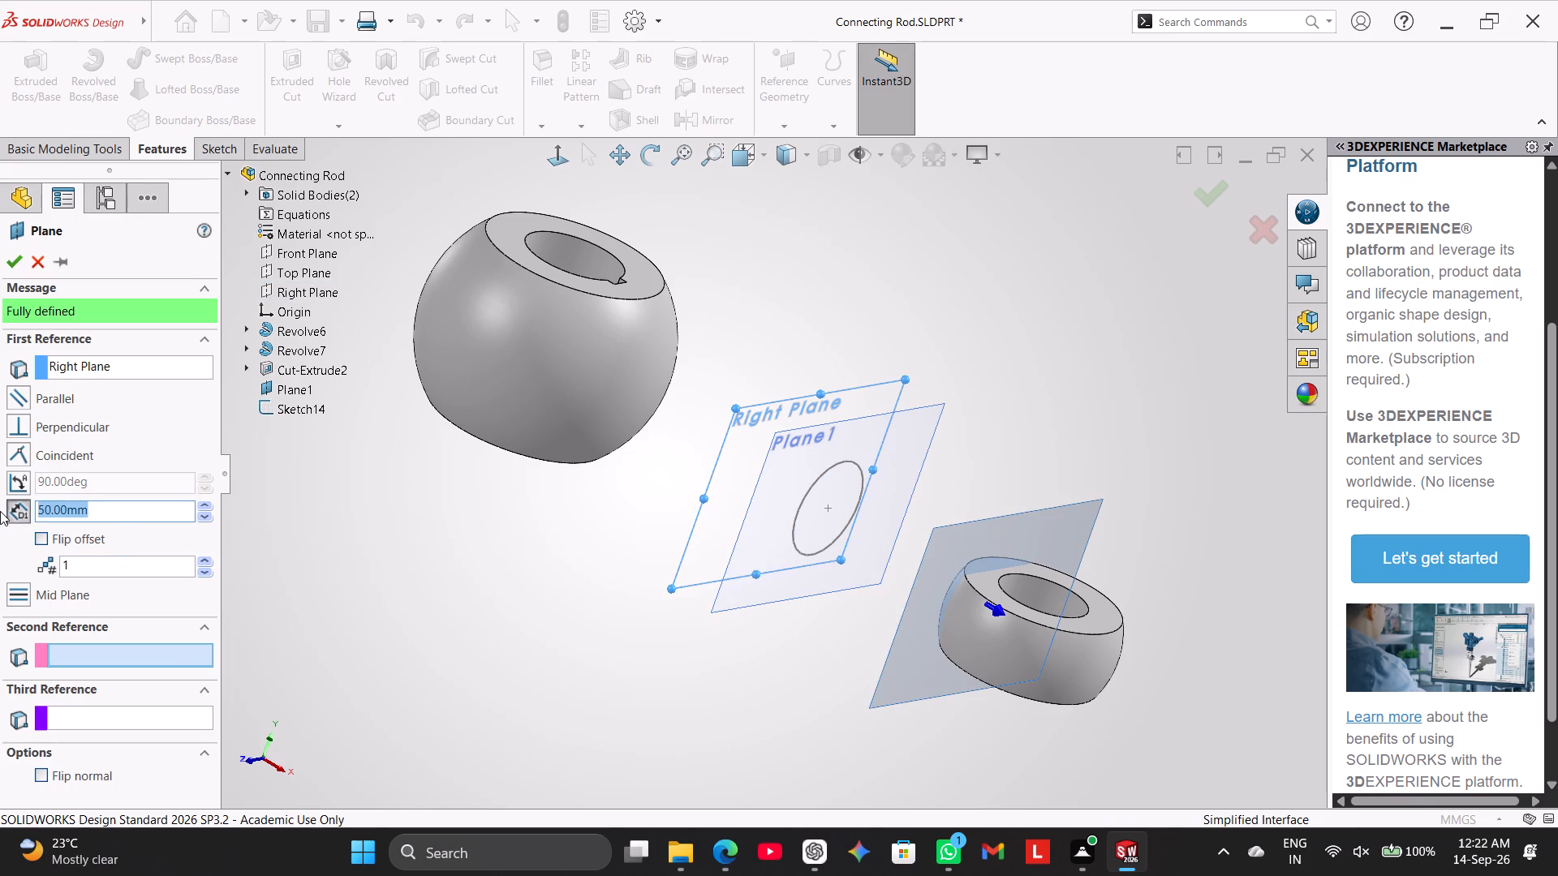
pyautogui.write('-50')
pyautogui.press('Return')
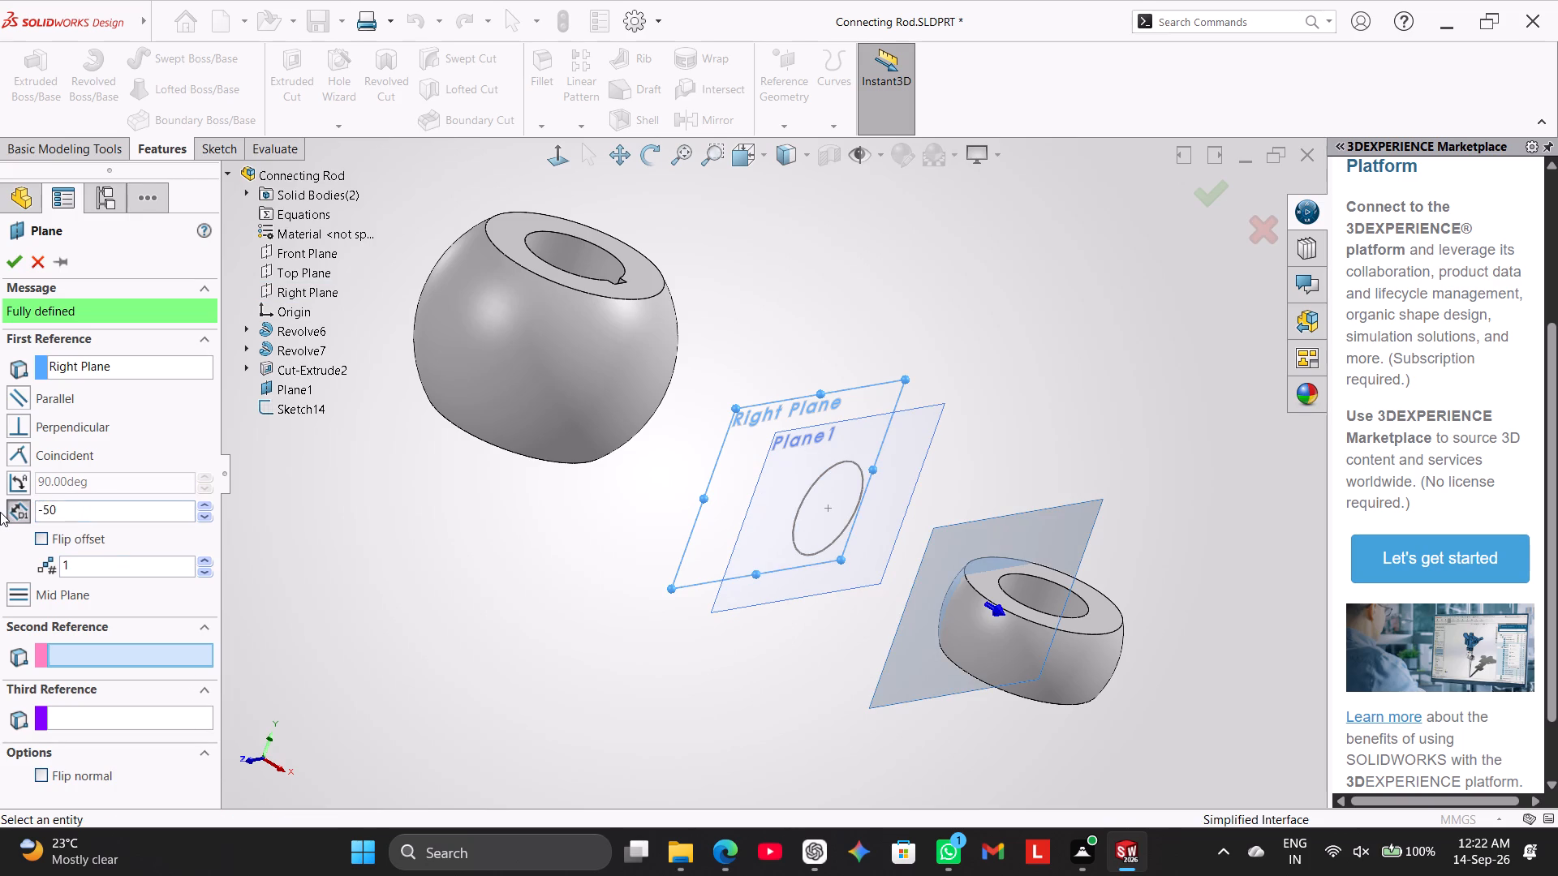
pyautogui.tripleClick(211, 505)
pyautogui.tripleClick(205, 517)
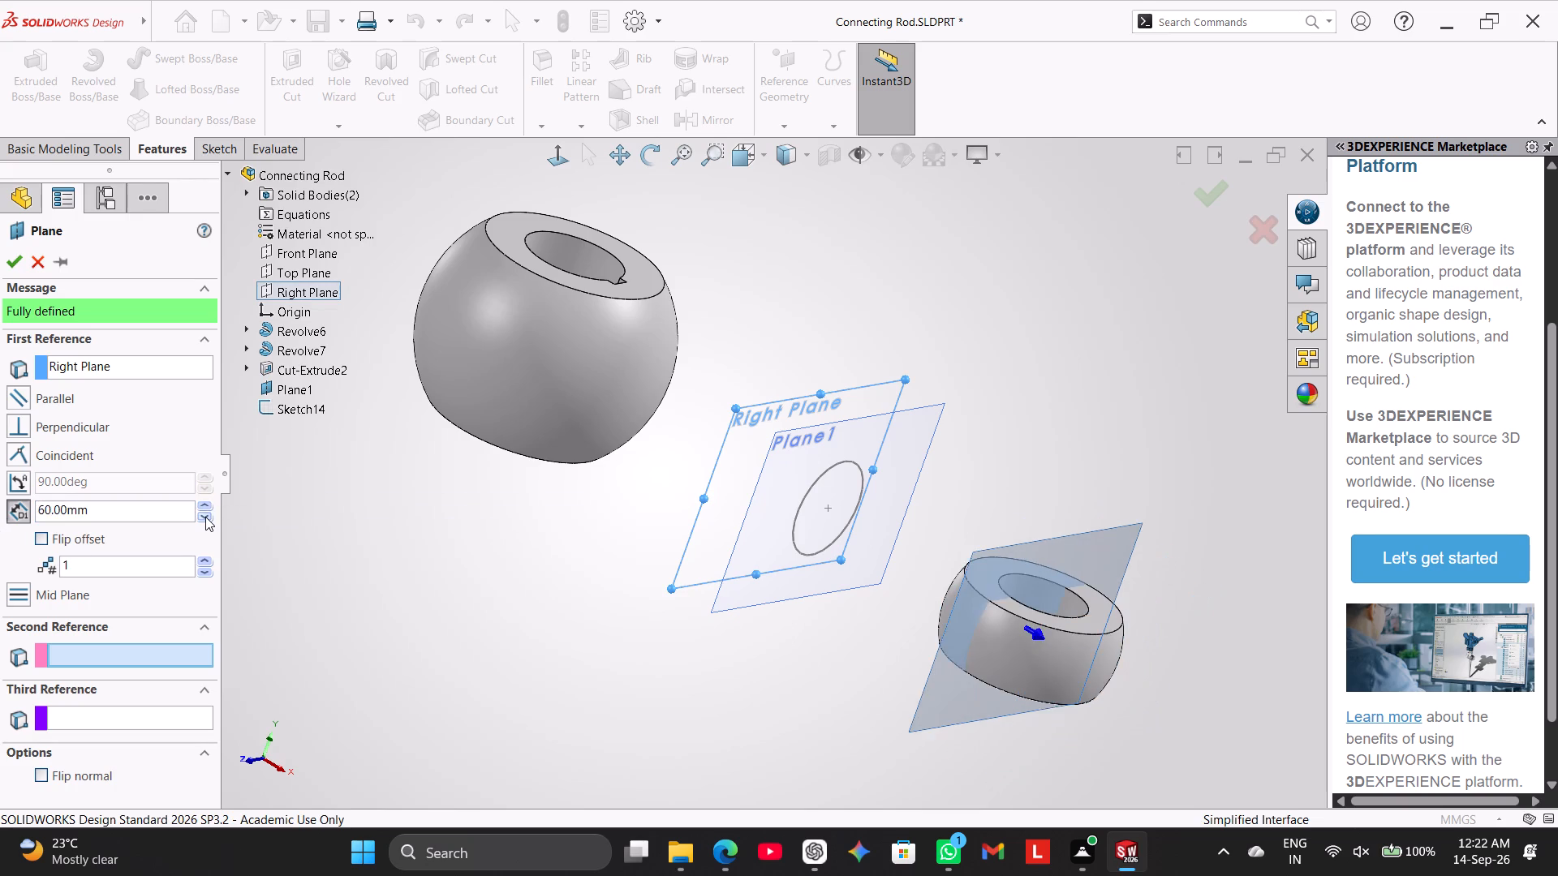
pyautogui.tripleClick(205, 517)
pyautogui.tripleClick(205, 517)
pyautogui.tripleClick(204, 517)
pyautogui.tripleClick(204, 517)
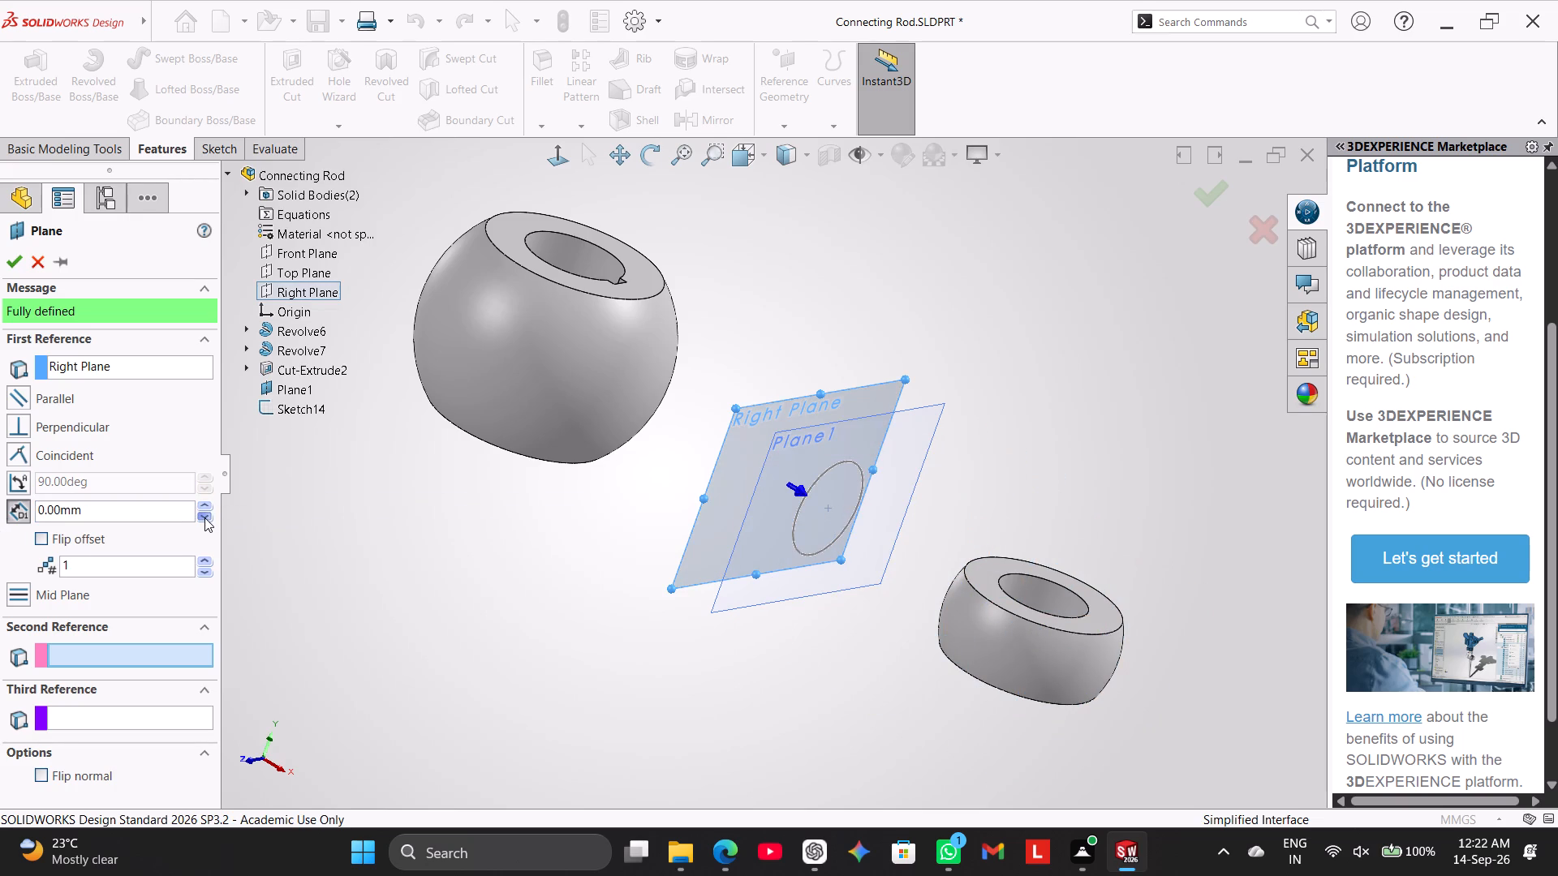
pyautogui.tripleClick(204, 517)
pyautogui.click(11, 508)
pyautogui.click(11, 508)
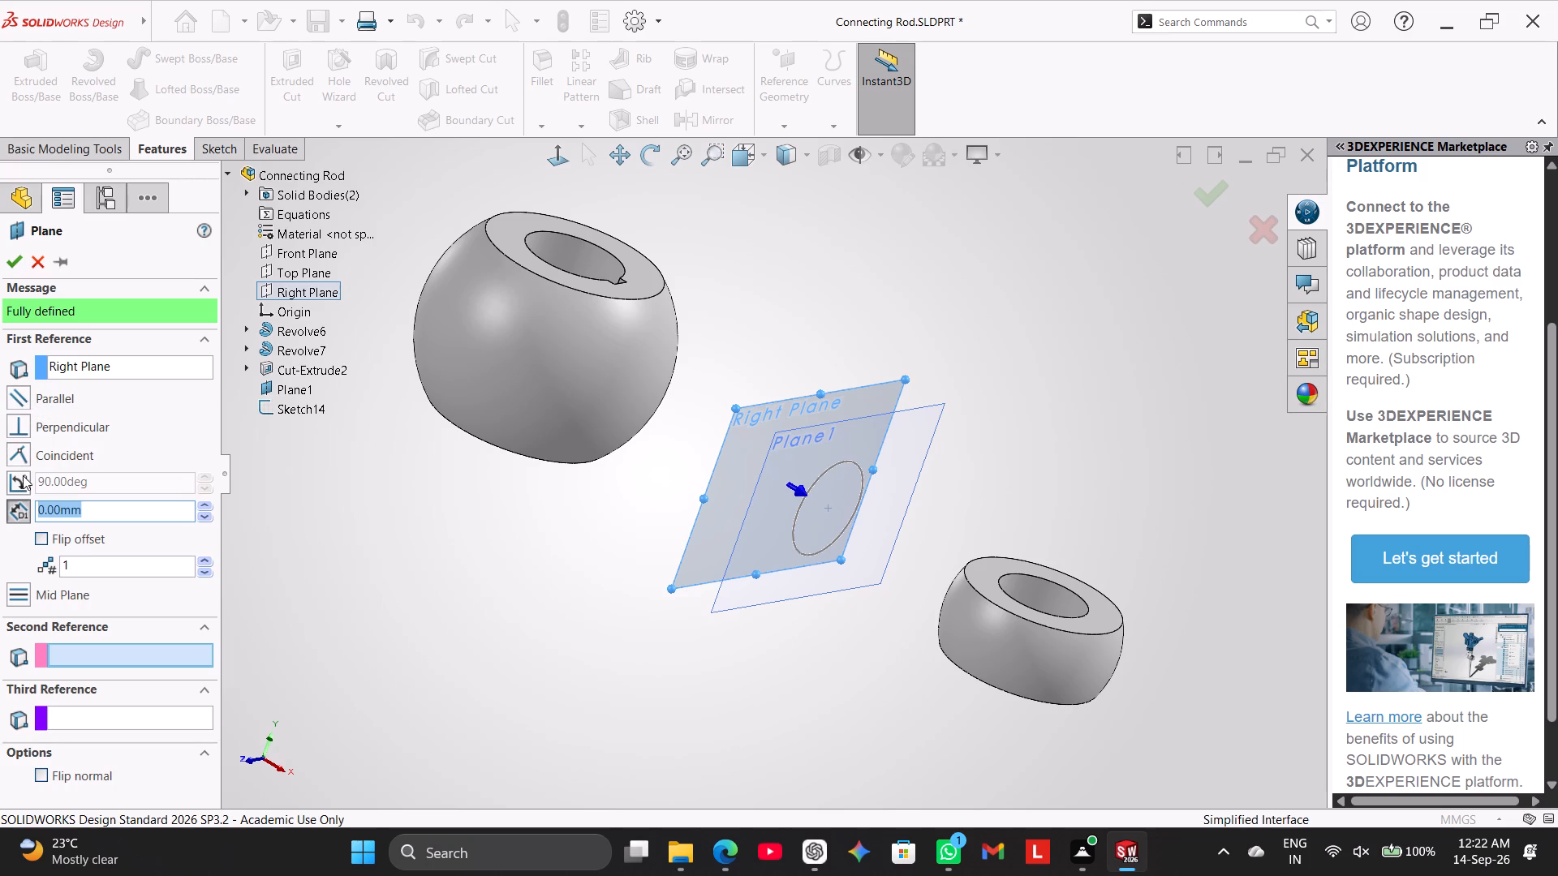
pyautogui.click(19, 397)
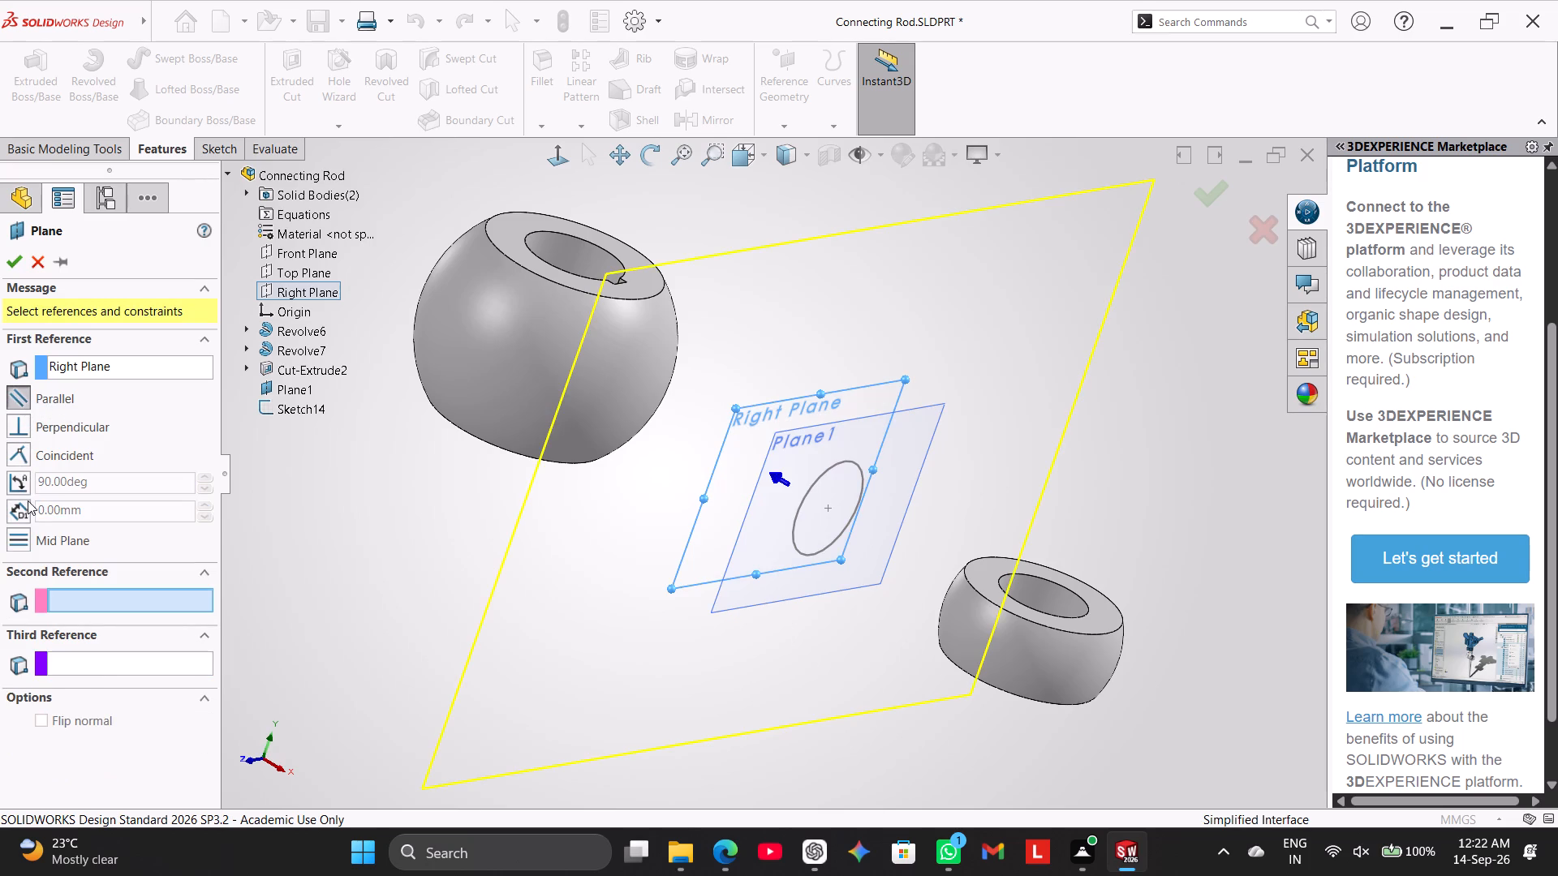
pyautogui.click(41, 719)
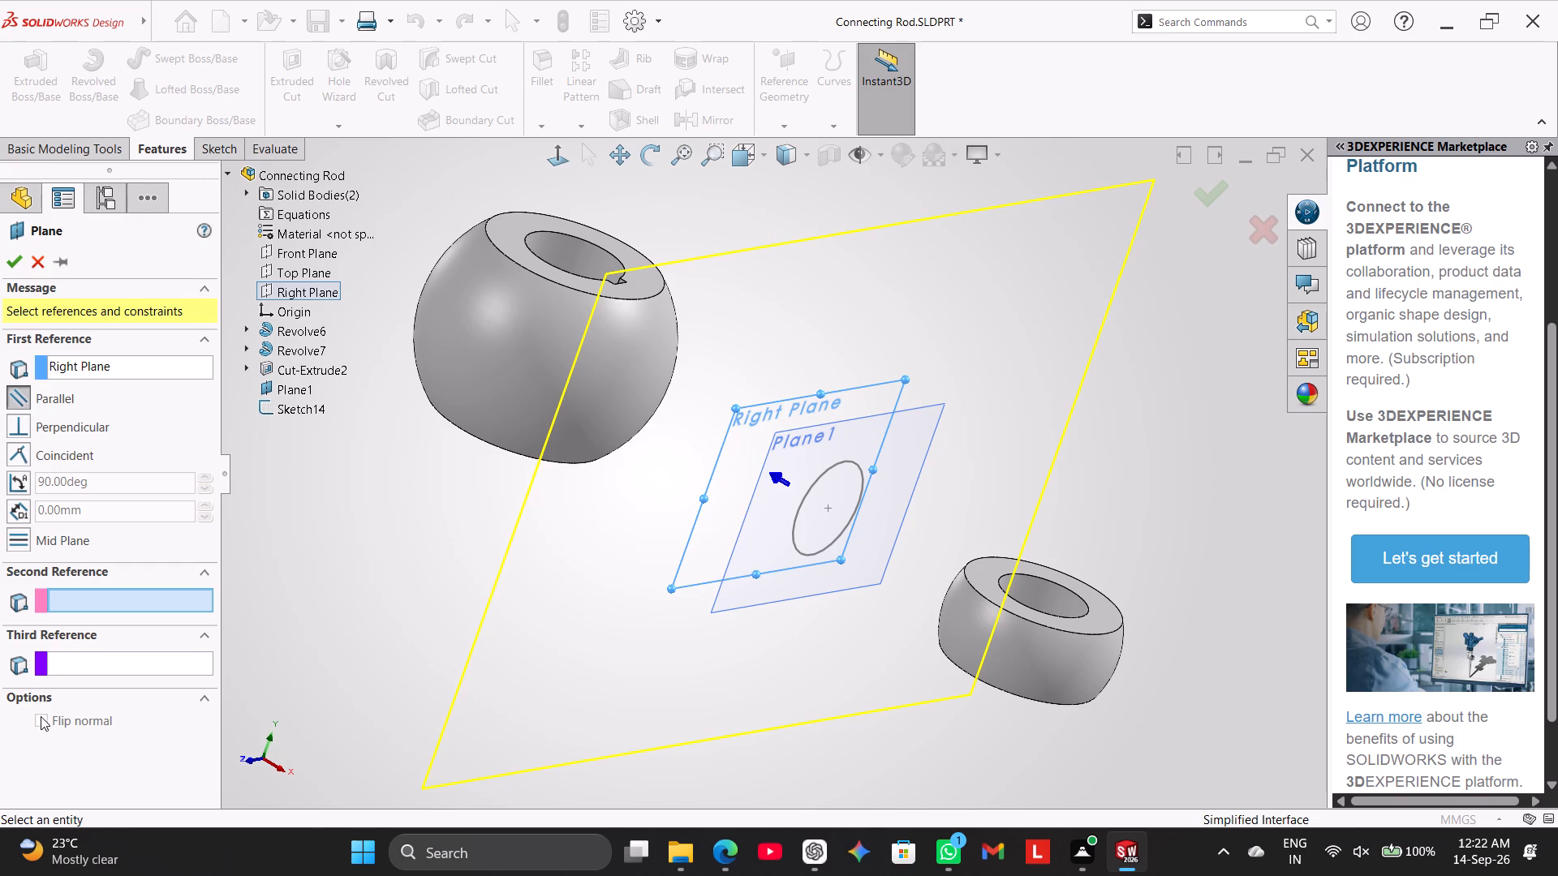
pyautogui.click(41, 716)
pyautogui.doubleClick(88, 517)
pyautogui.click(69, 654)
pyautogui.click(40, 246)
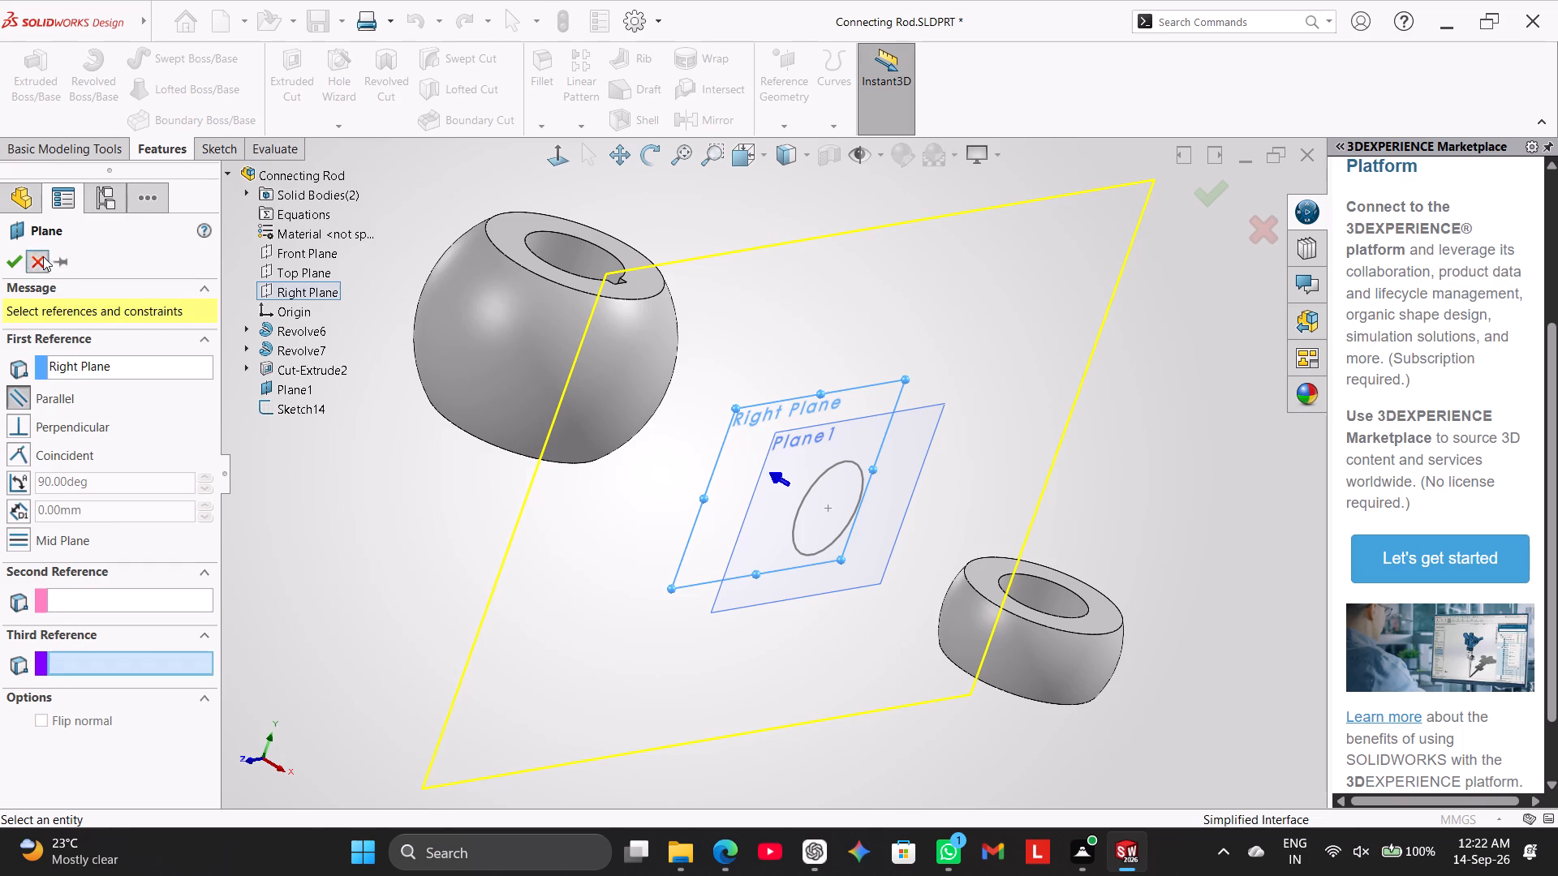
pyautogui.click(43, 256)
# Create a reference plane offset 50 mm from Plane1, with the offset flipped toward the keyed big end.
pyautogui.click(783, 135)
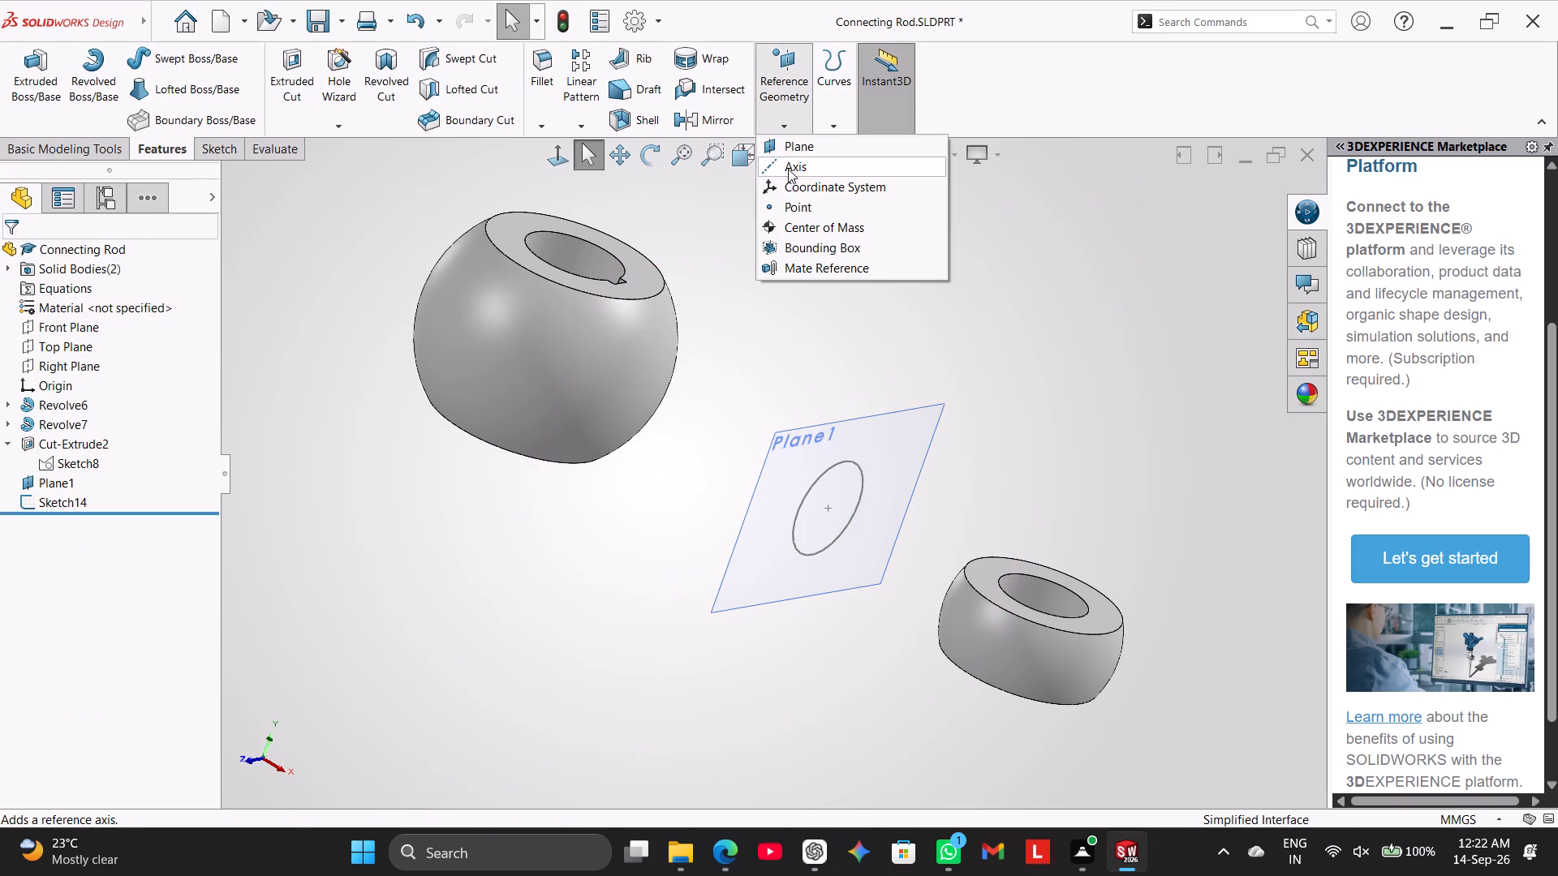
pyautogui.click(785, 141)
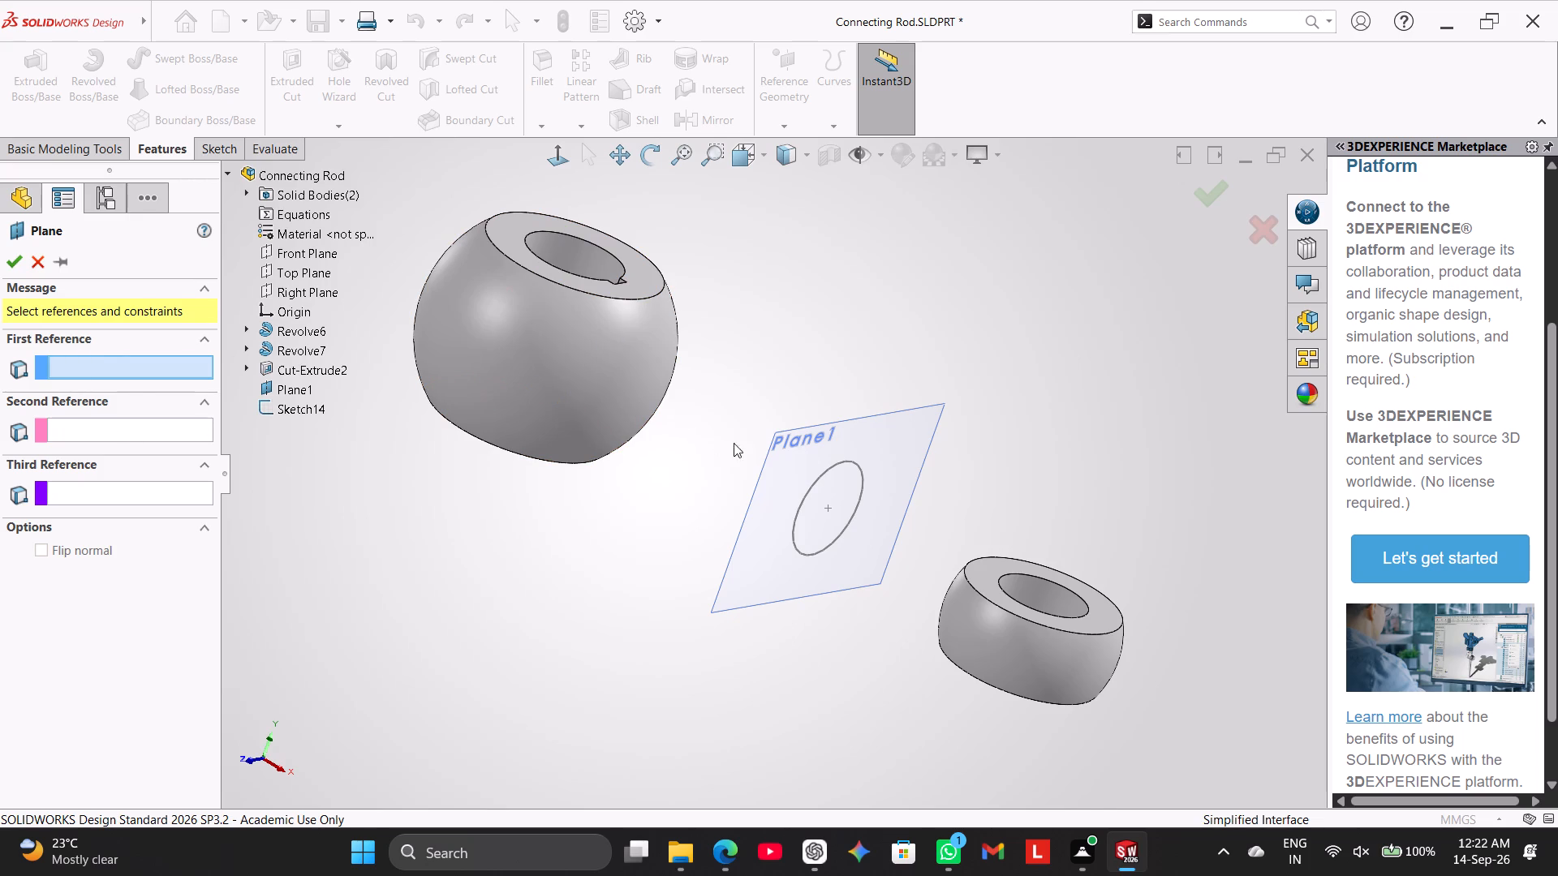
pyautogui.click(785, 453)
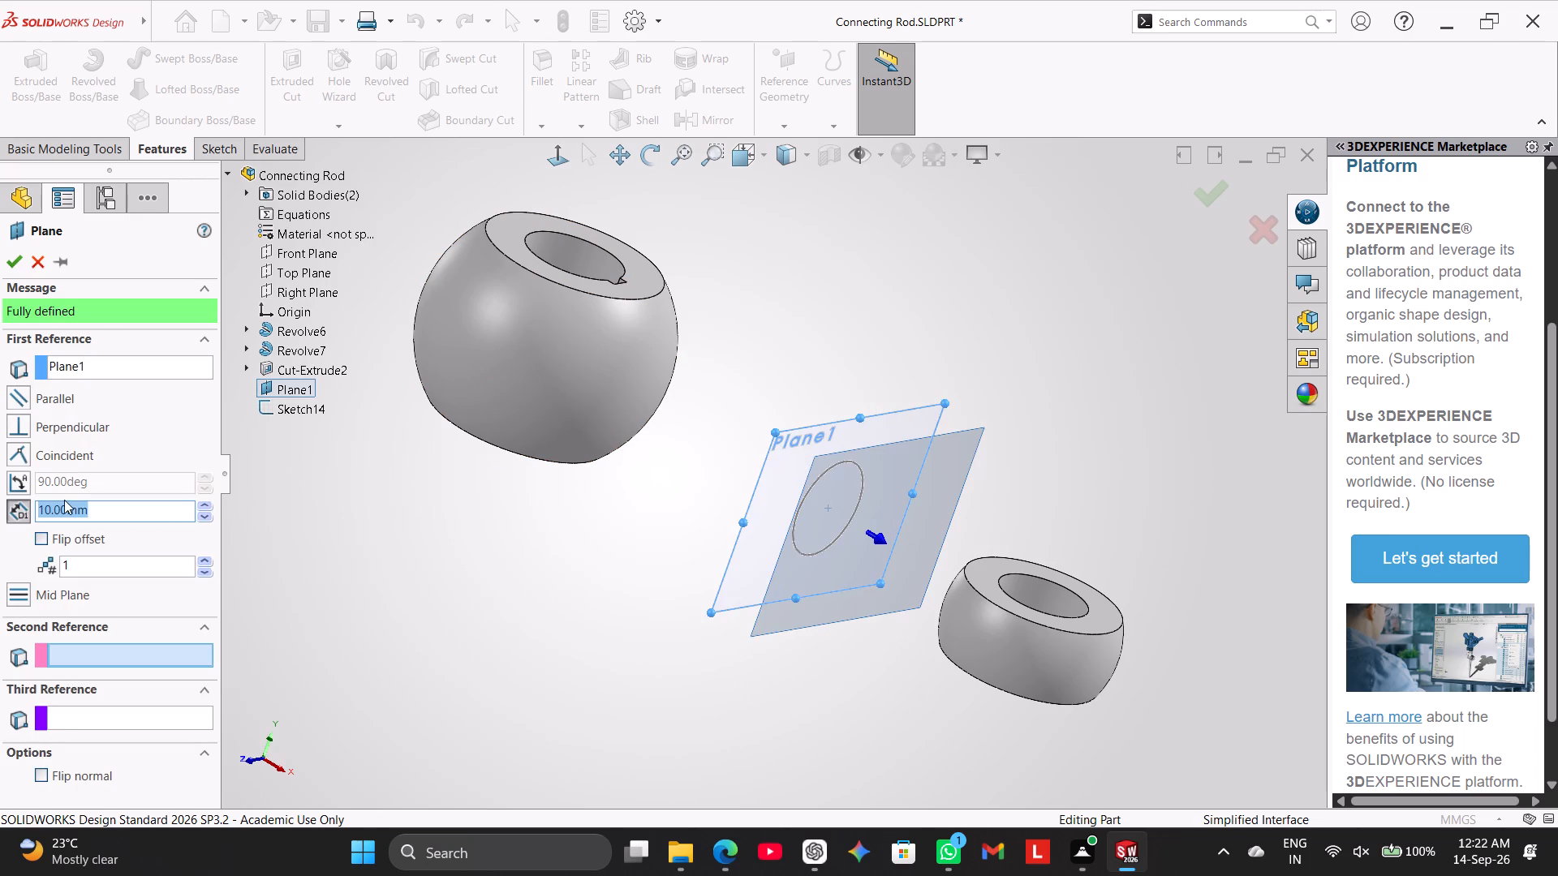
pyautogui.click(21, 504)
pyautogui.click(21, 505)
pyautogui.click(43, 769)
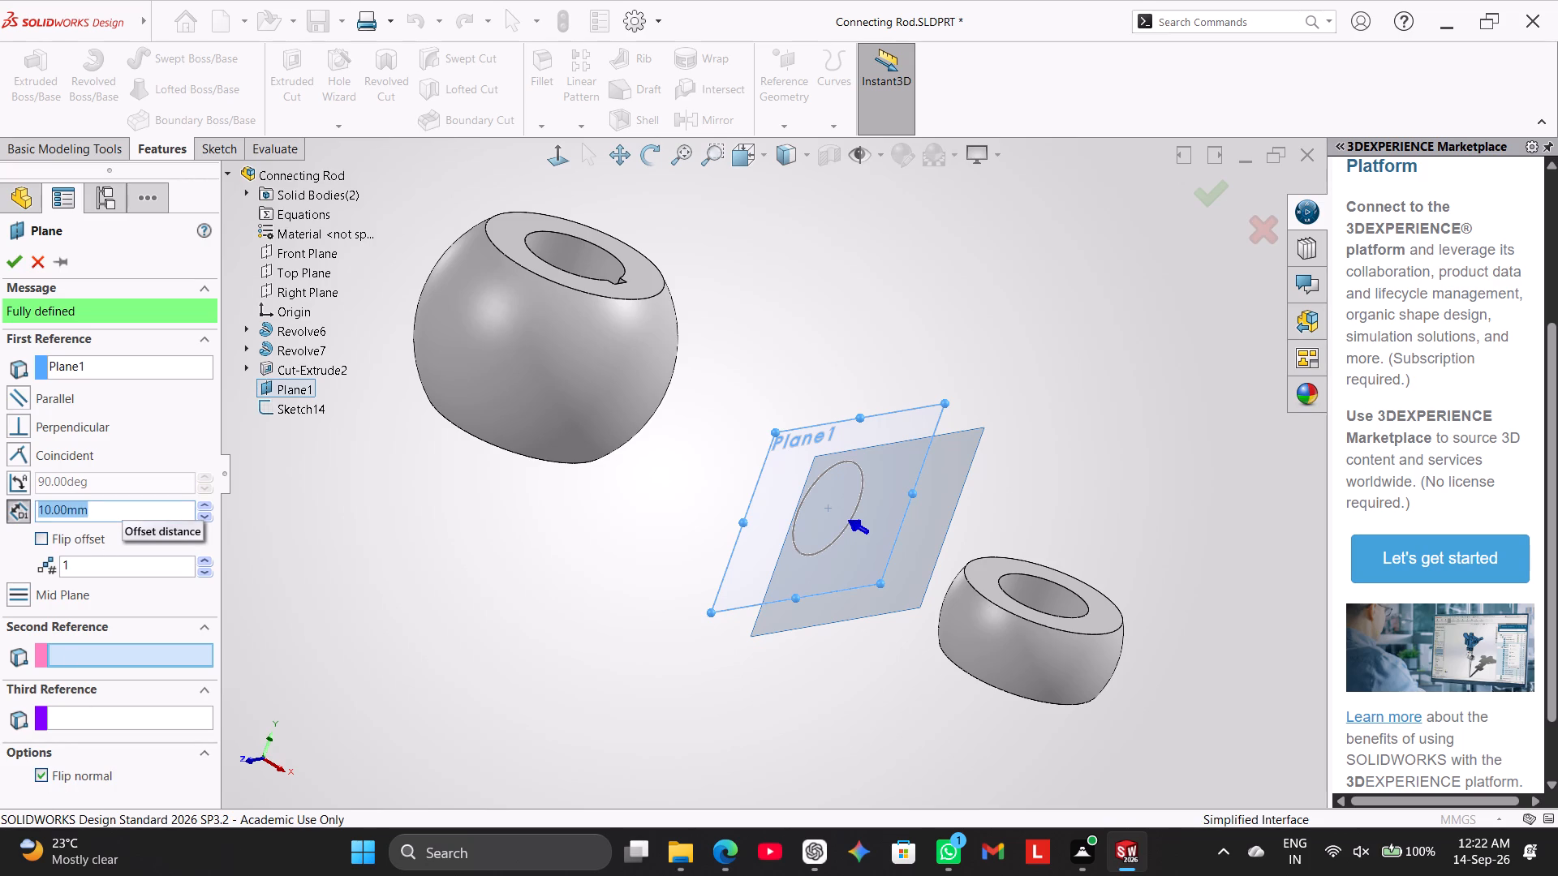
pyautogui.write('50')
pyautogui.press('Return')
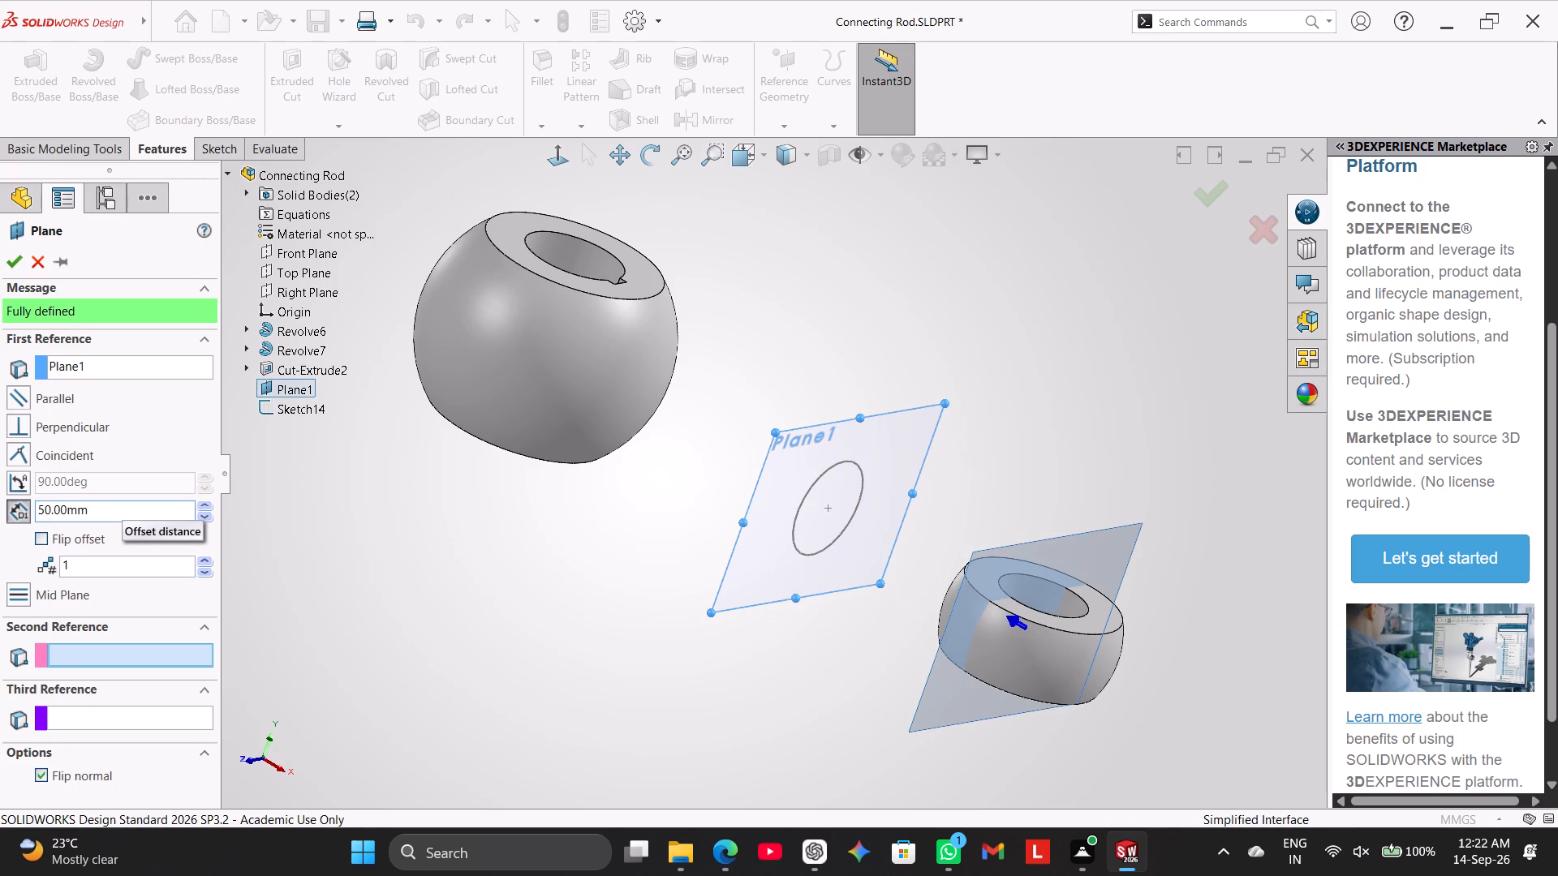
pyautogui.moveTo(515, 629); pyautogui.dragTo(620, 684, button='middle')
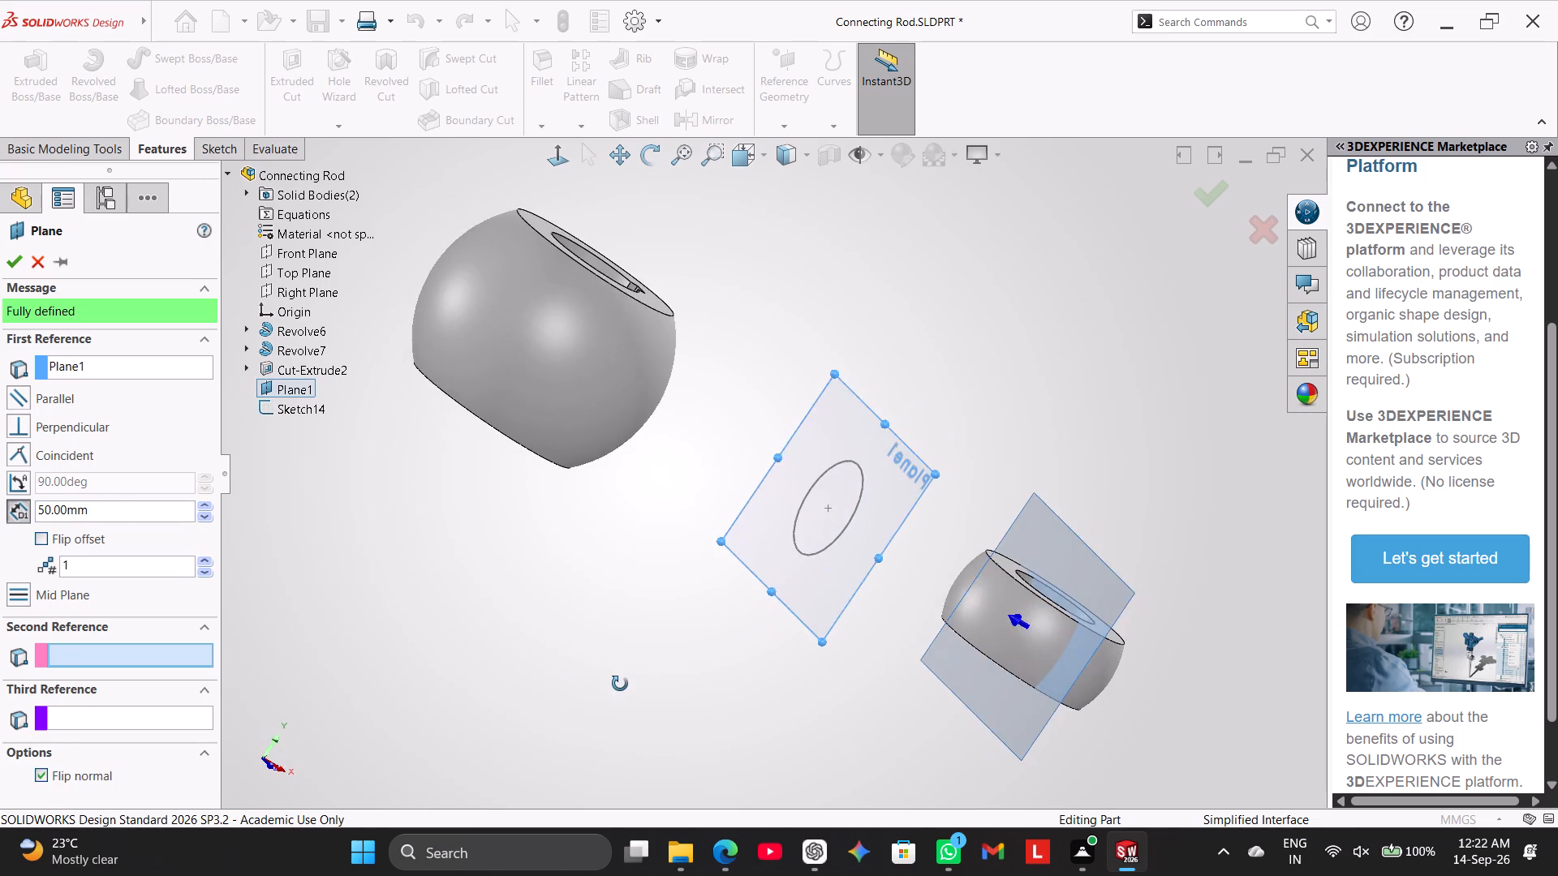
pyautogui.moveTo(620, 684); pyautogui.dragTo(505, 636, button='middle')
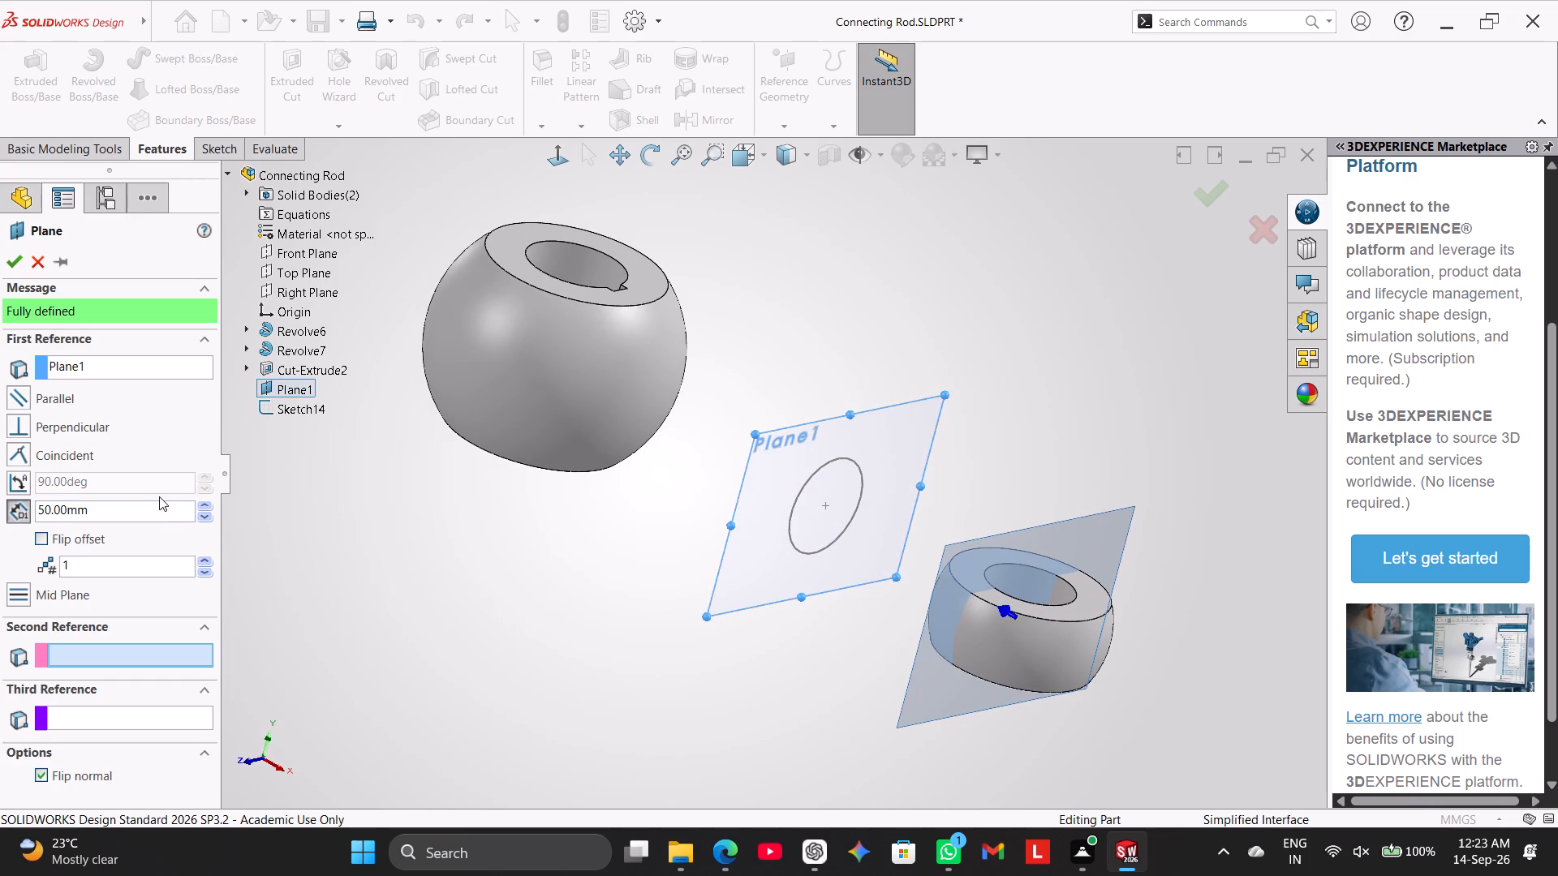
pyautogui.doubleClick(206, 472)
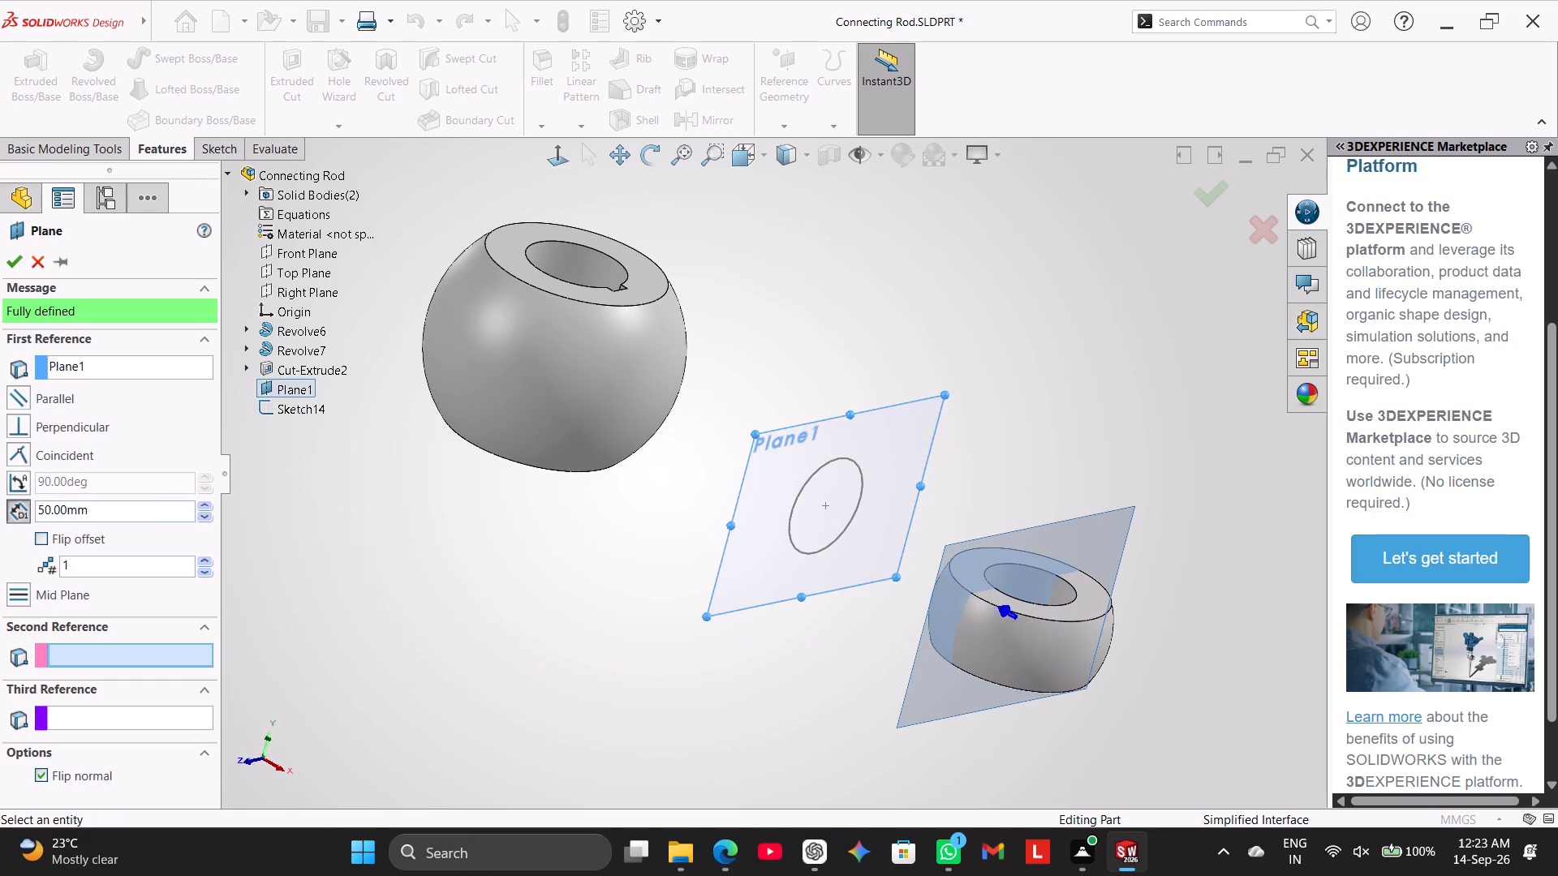
pyautogui.click(45, 537)
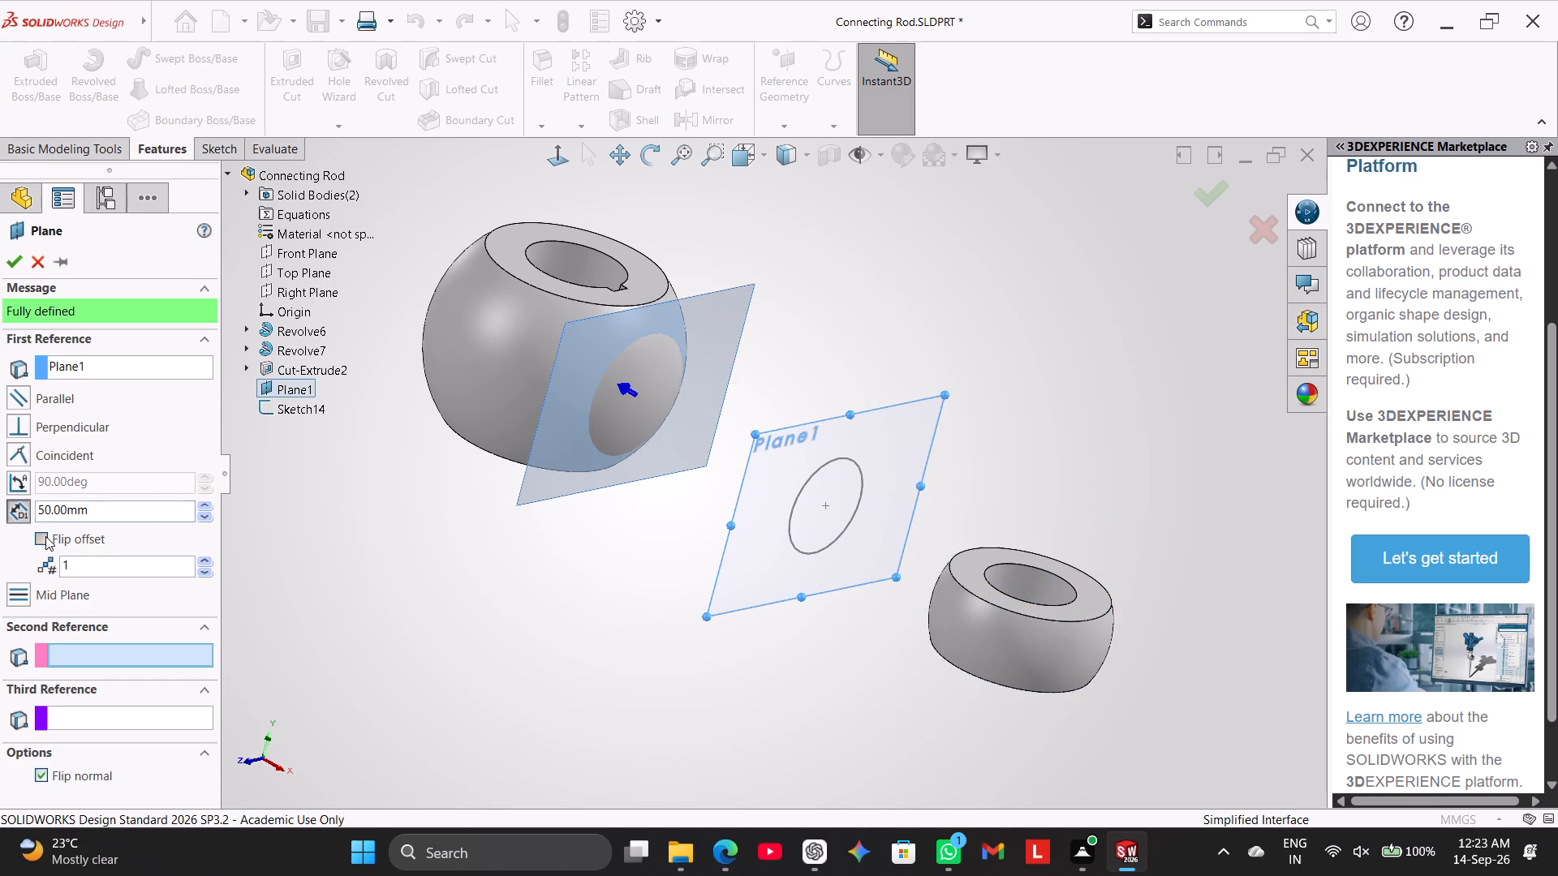
pyautogui.click(33, 775)
pyautogui.click(43, 770)
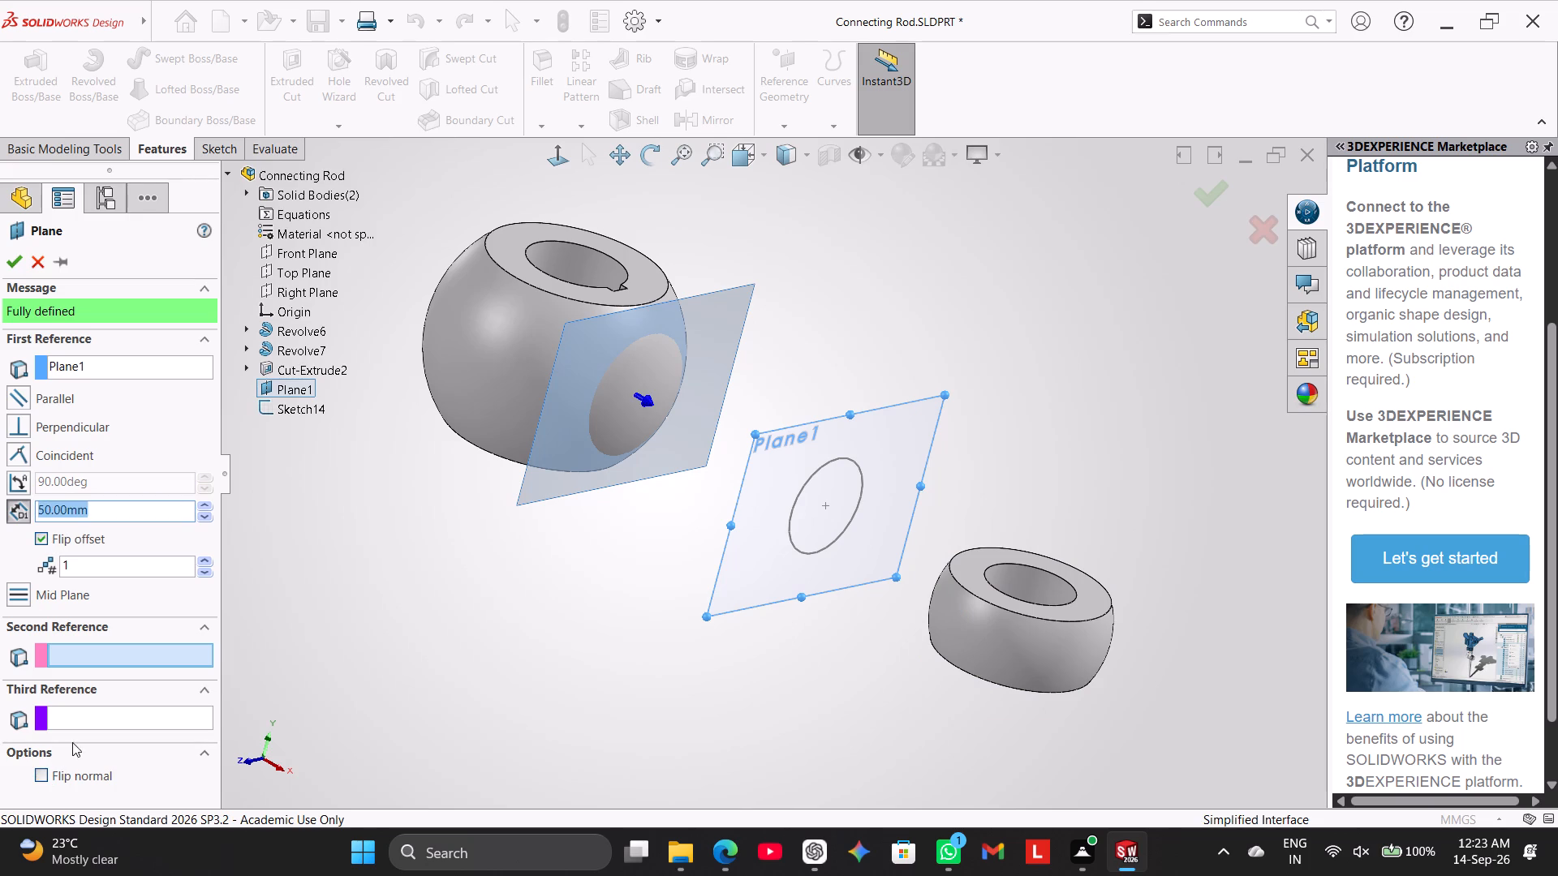
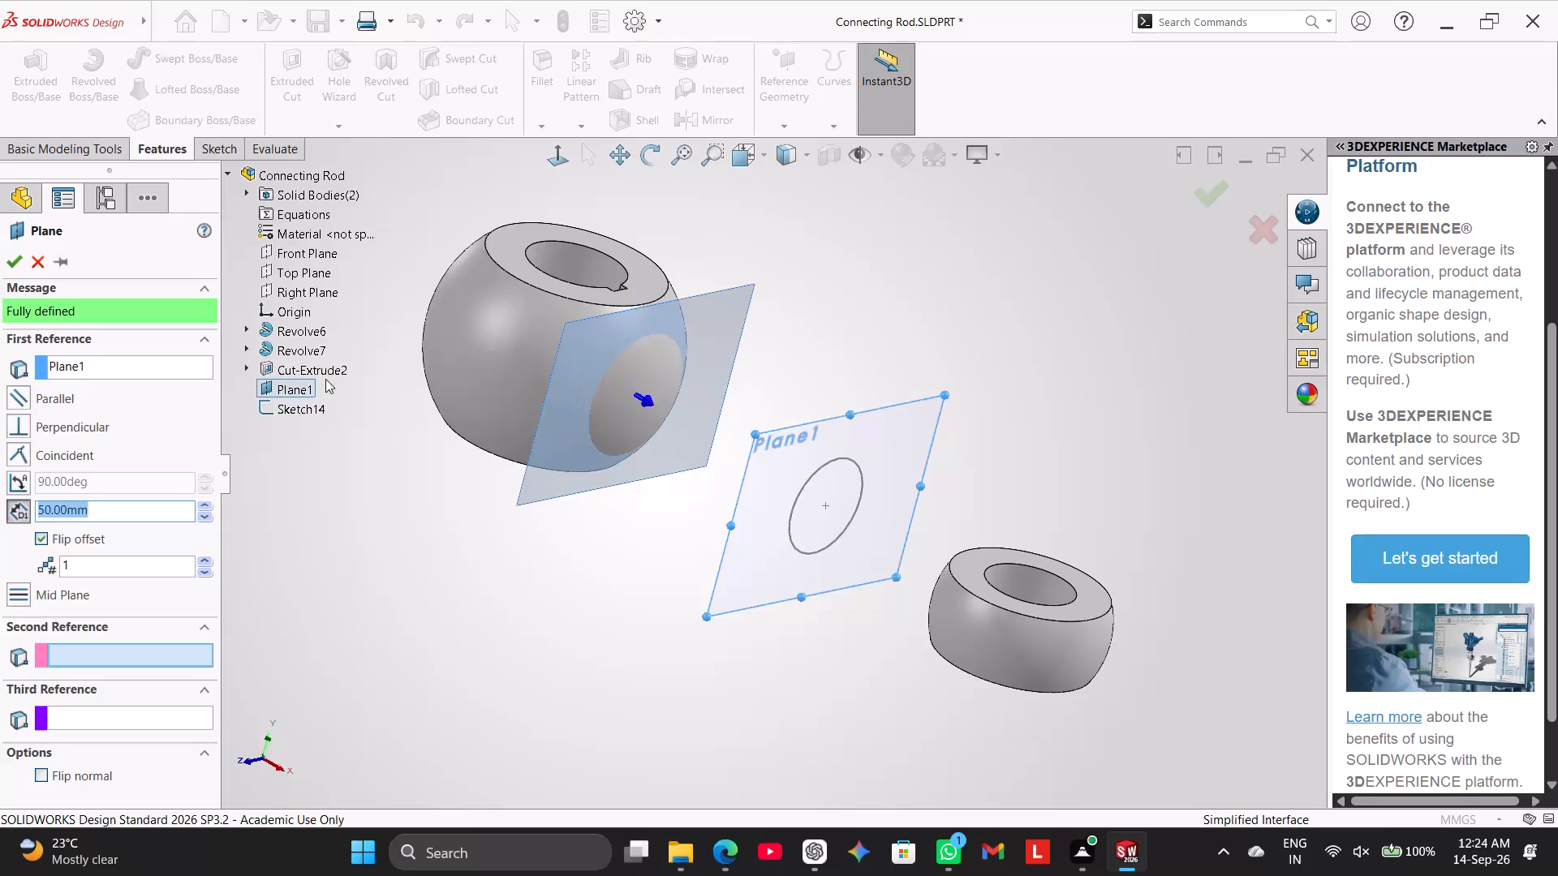
# Set the new plane's offset from Plane1 to 43.495 mm, keeping it flipped toward the keyed big end, and finish the plane.
pyautogui.write('43')
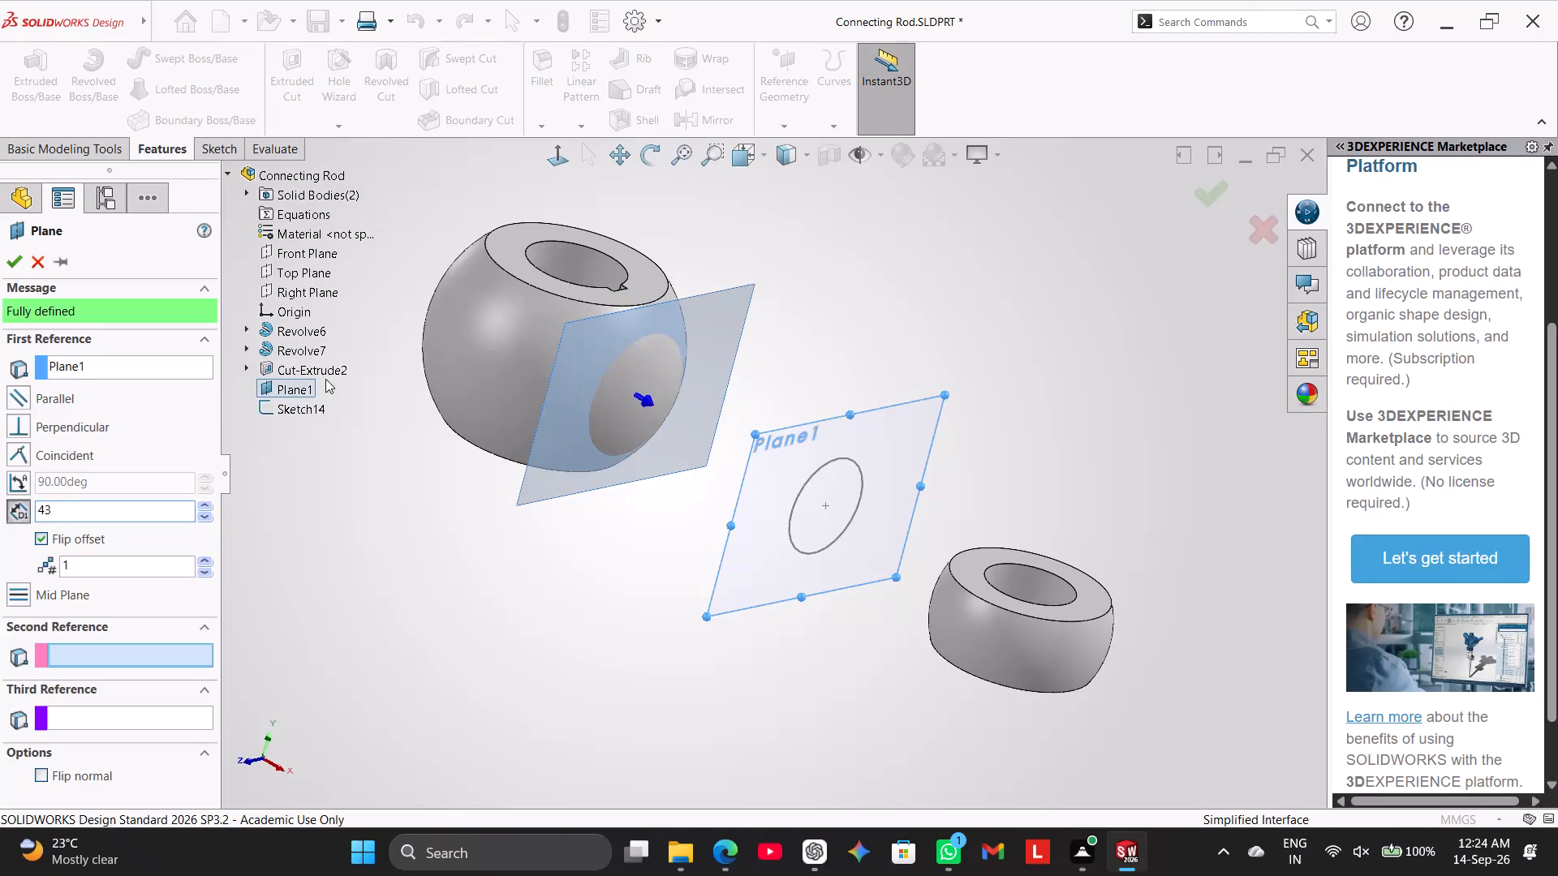
pyautogui.write('.4')
pyautogui.write('95')
pyautogui.press('Return')
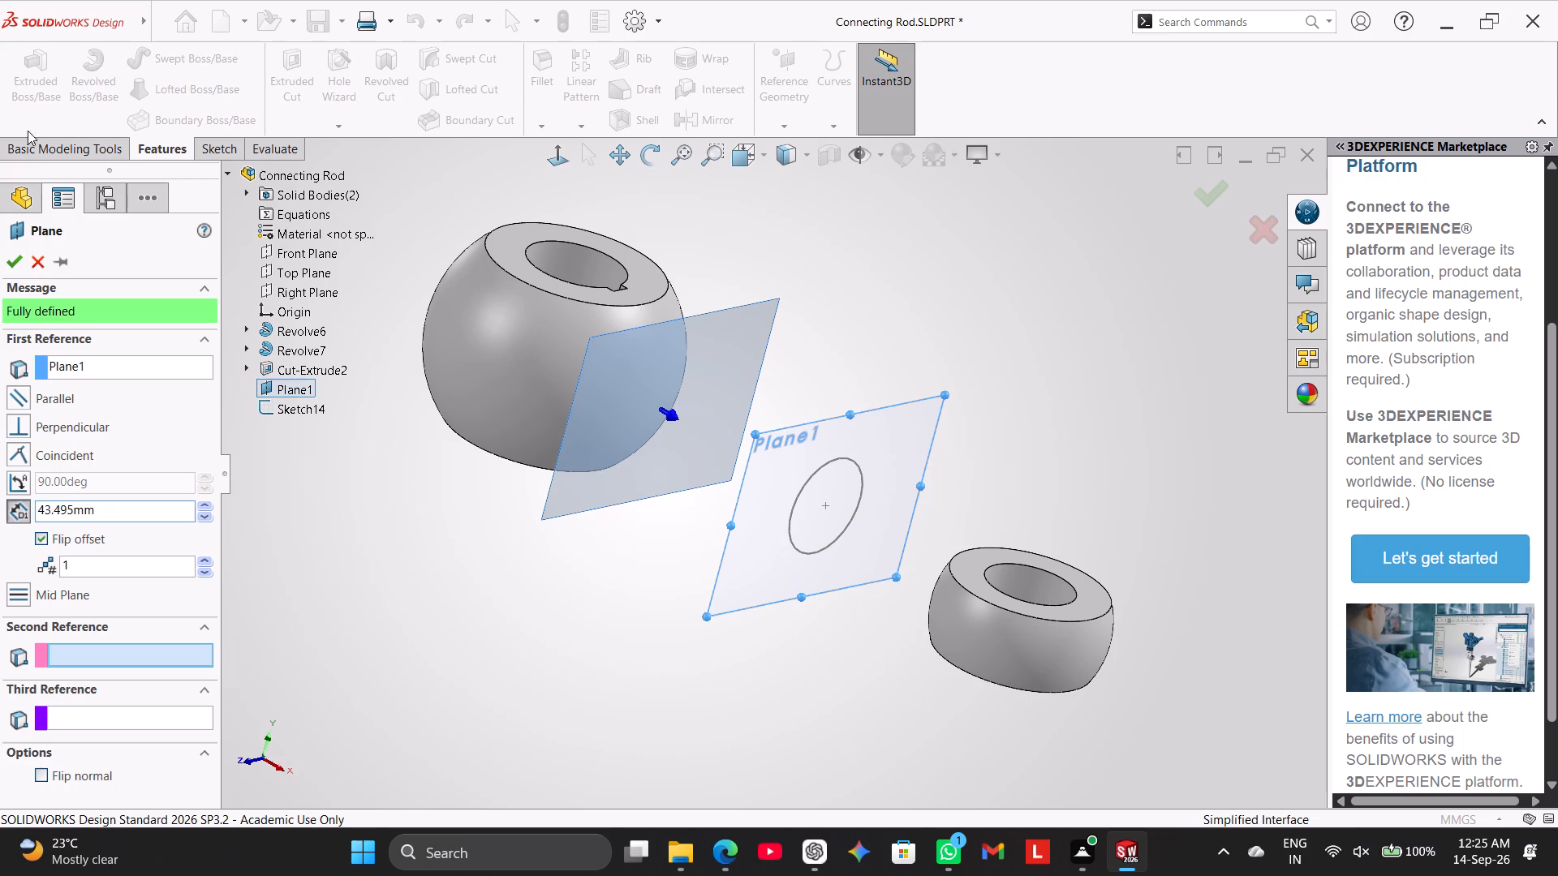
pyautogui.click(12, 259)
pyautogui.click(587, 661)
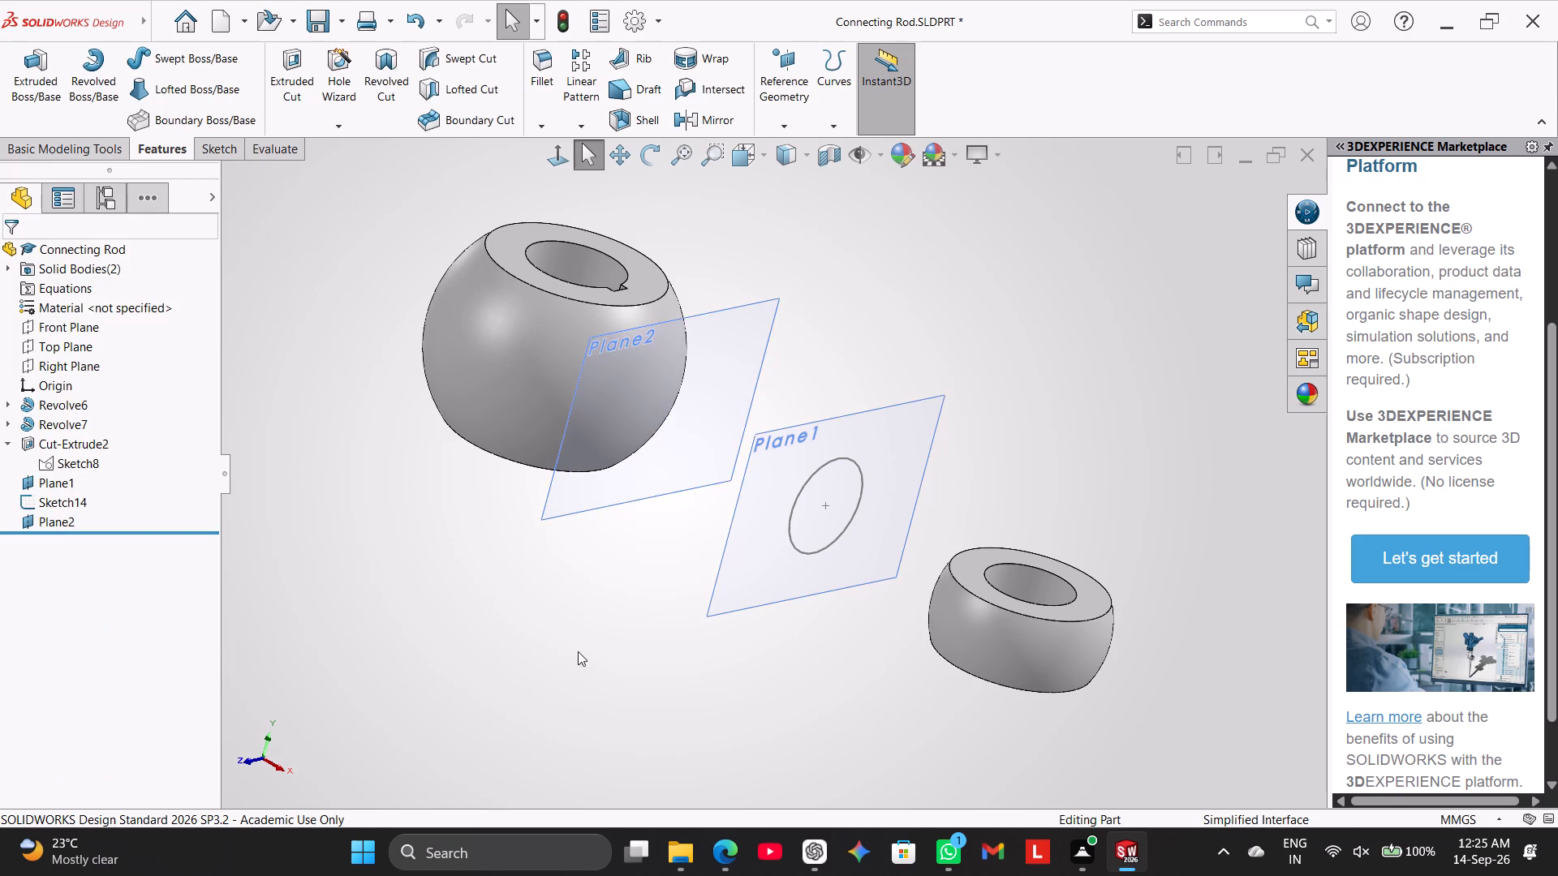
pyautogui.moveTo(571, 641); pyautogui.dragTo(618, 700, button='middle')
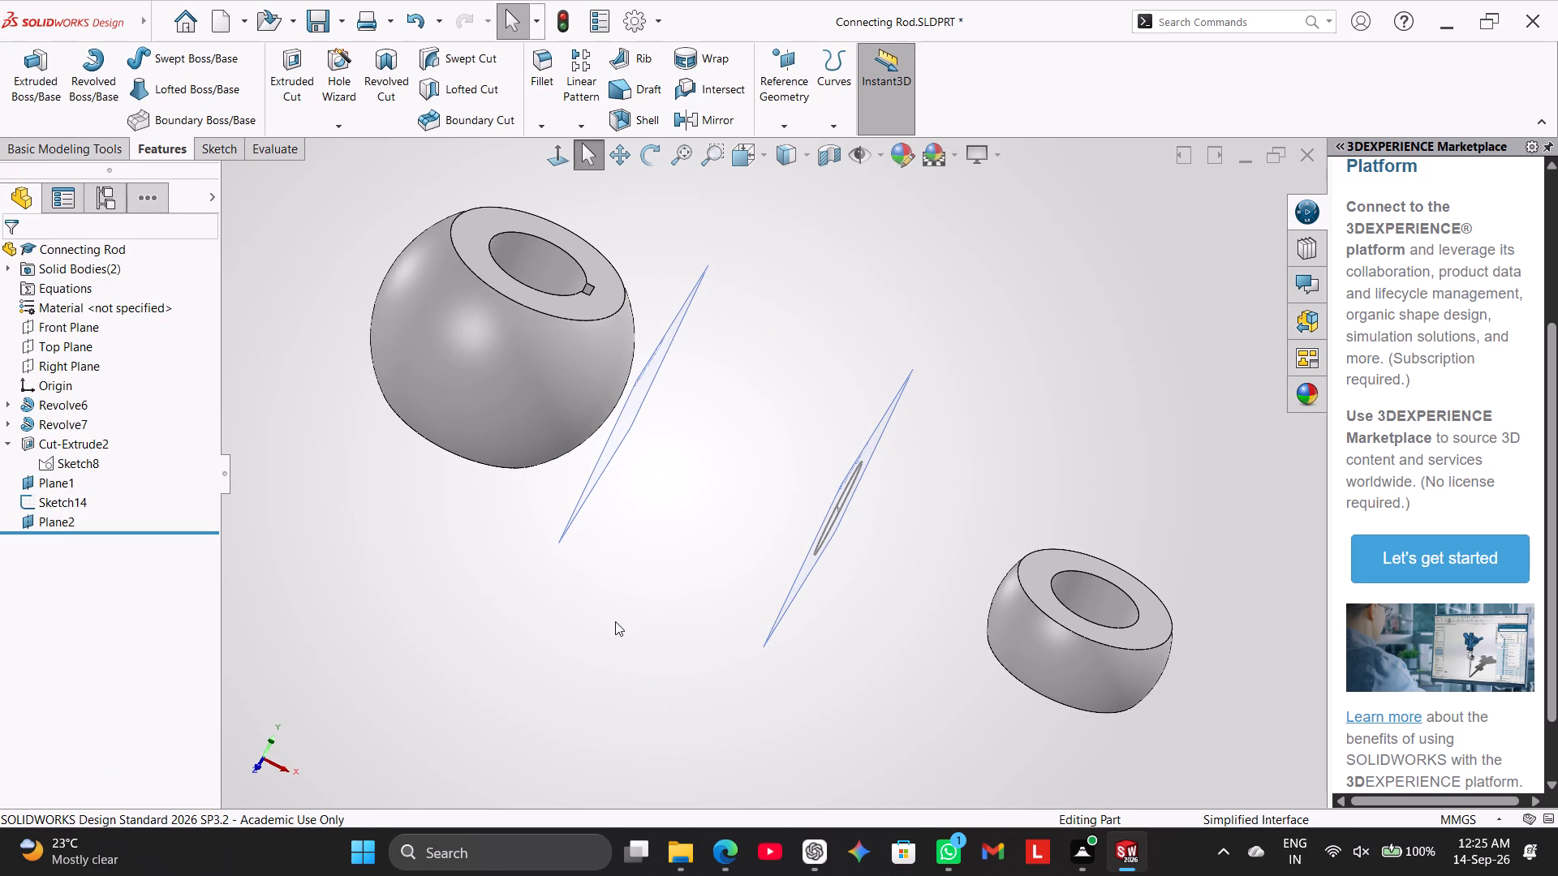
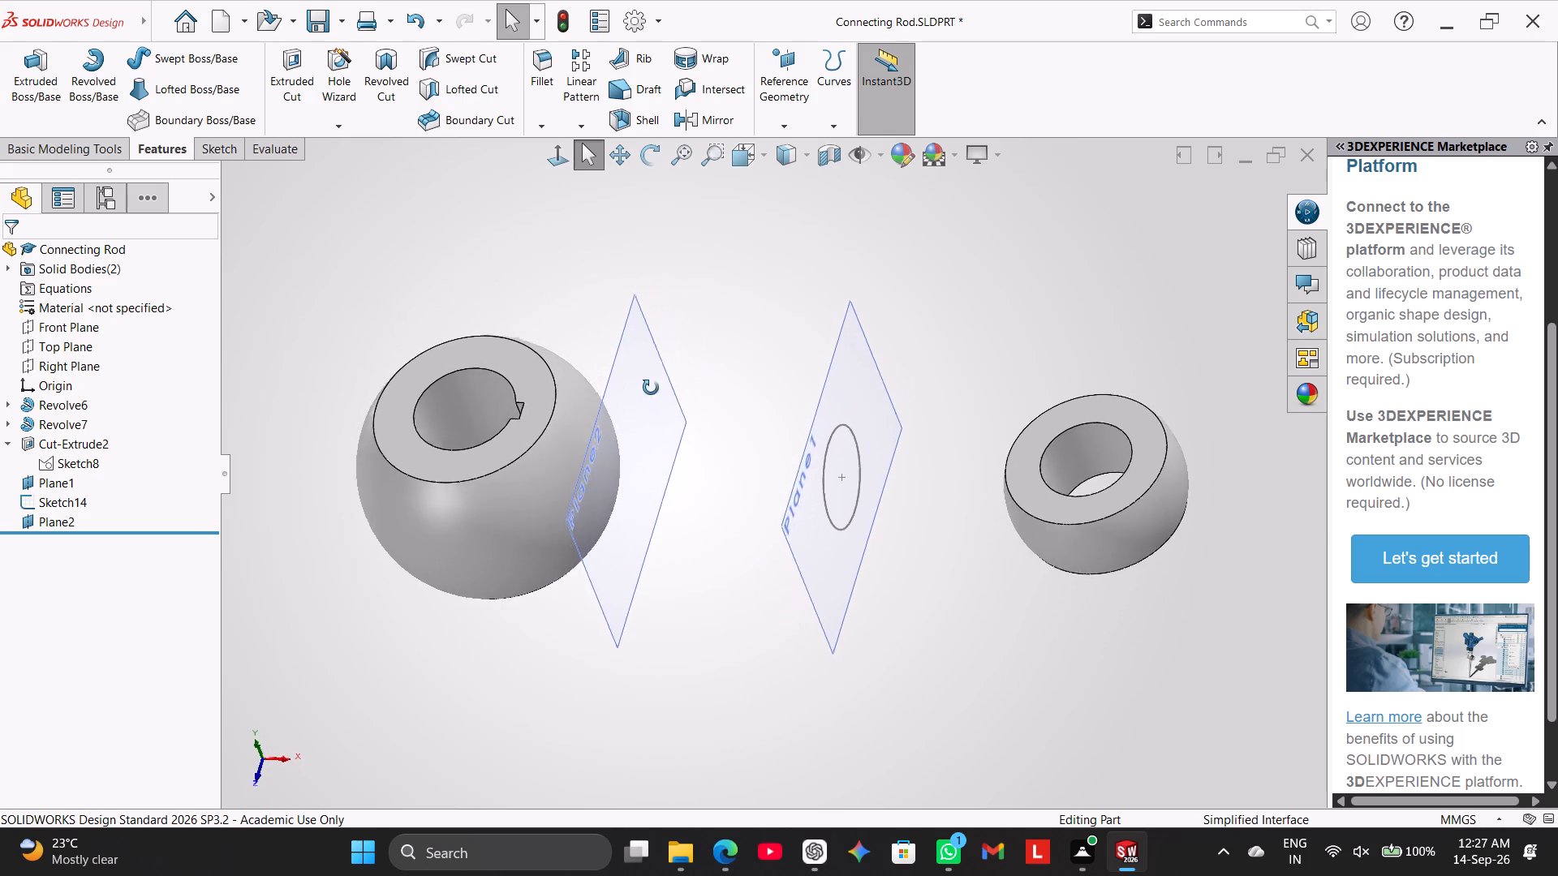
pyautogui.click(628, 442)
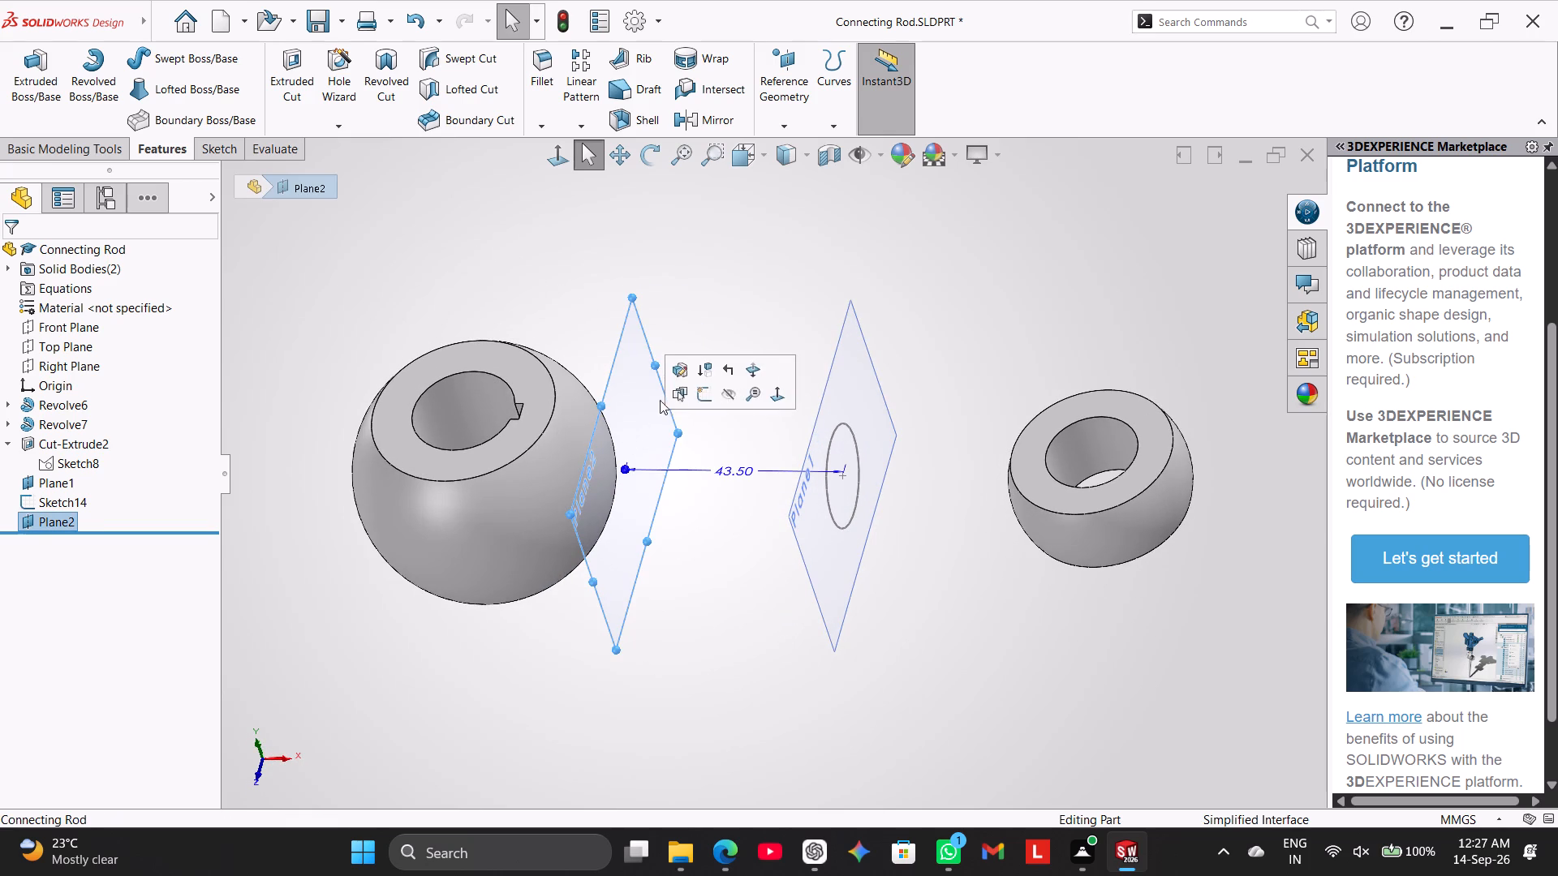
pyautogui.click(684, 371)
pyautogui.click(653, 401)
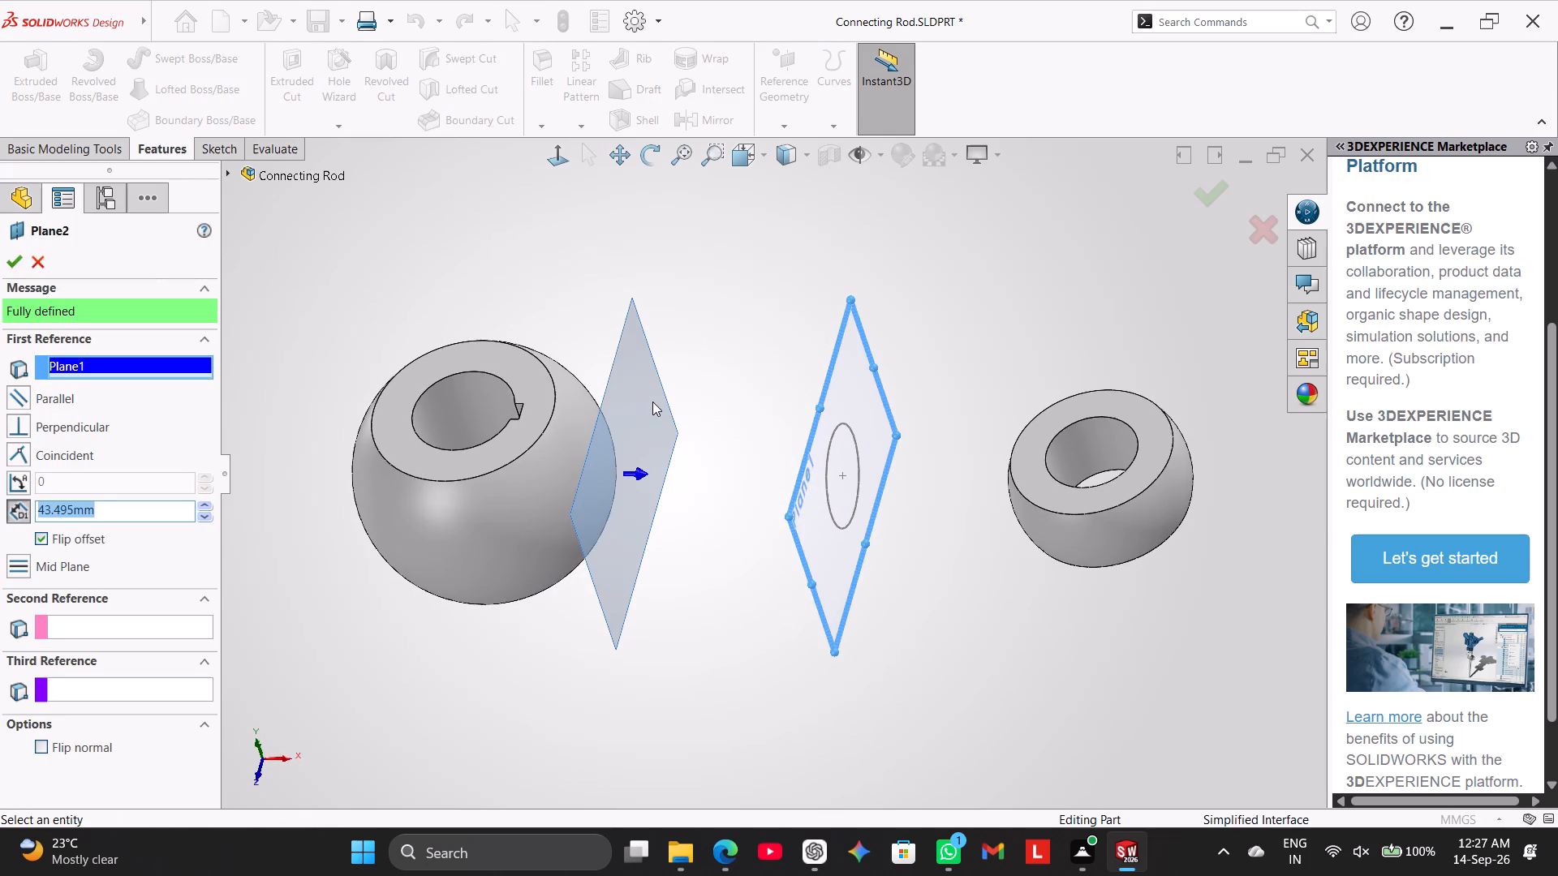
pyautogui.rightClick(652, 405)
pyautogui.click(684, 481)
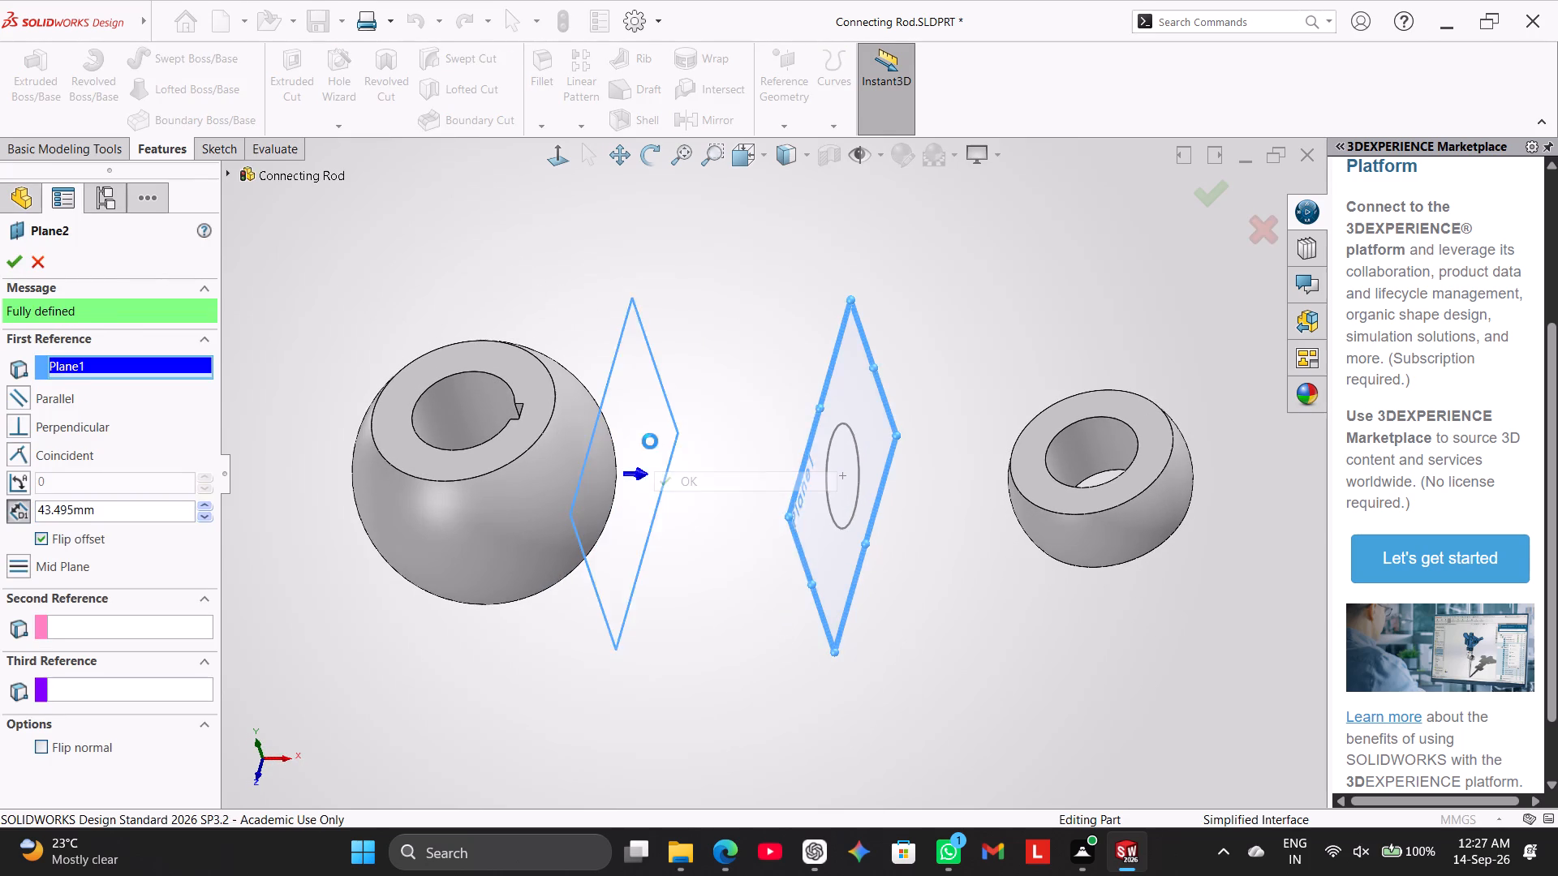
# Start a new sketch on Plane2.
pyautogui.rightClick(650, 425)
pyautogui.click(698, 397)
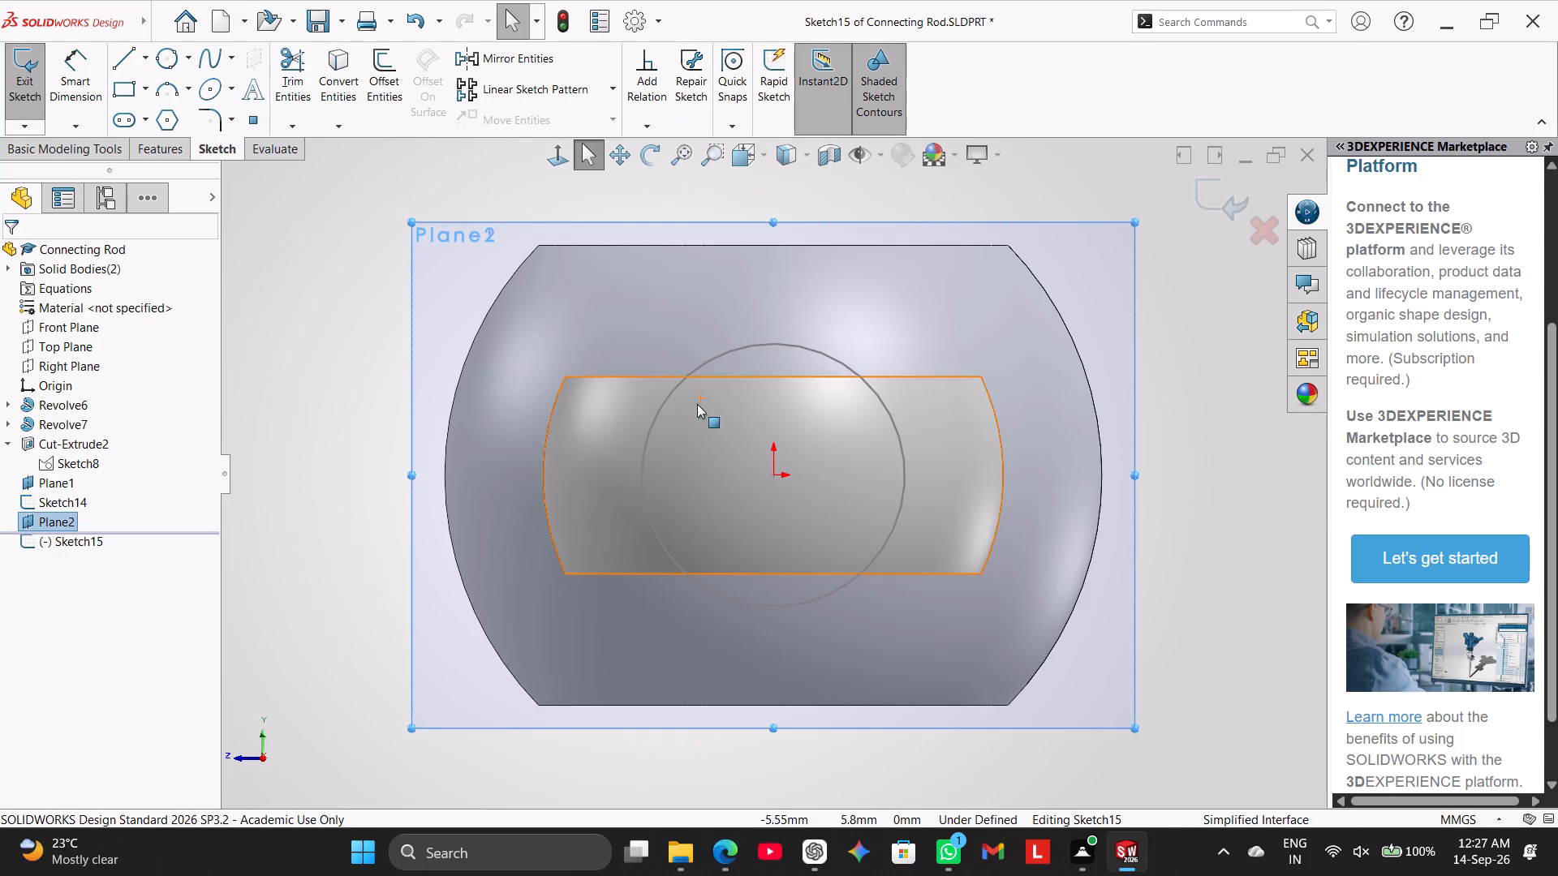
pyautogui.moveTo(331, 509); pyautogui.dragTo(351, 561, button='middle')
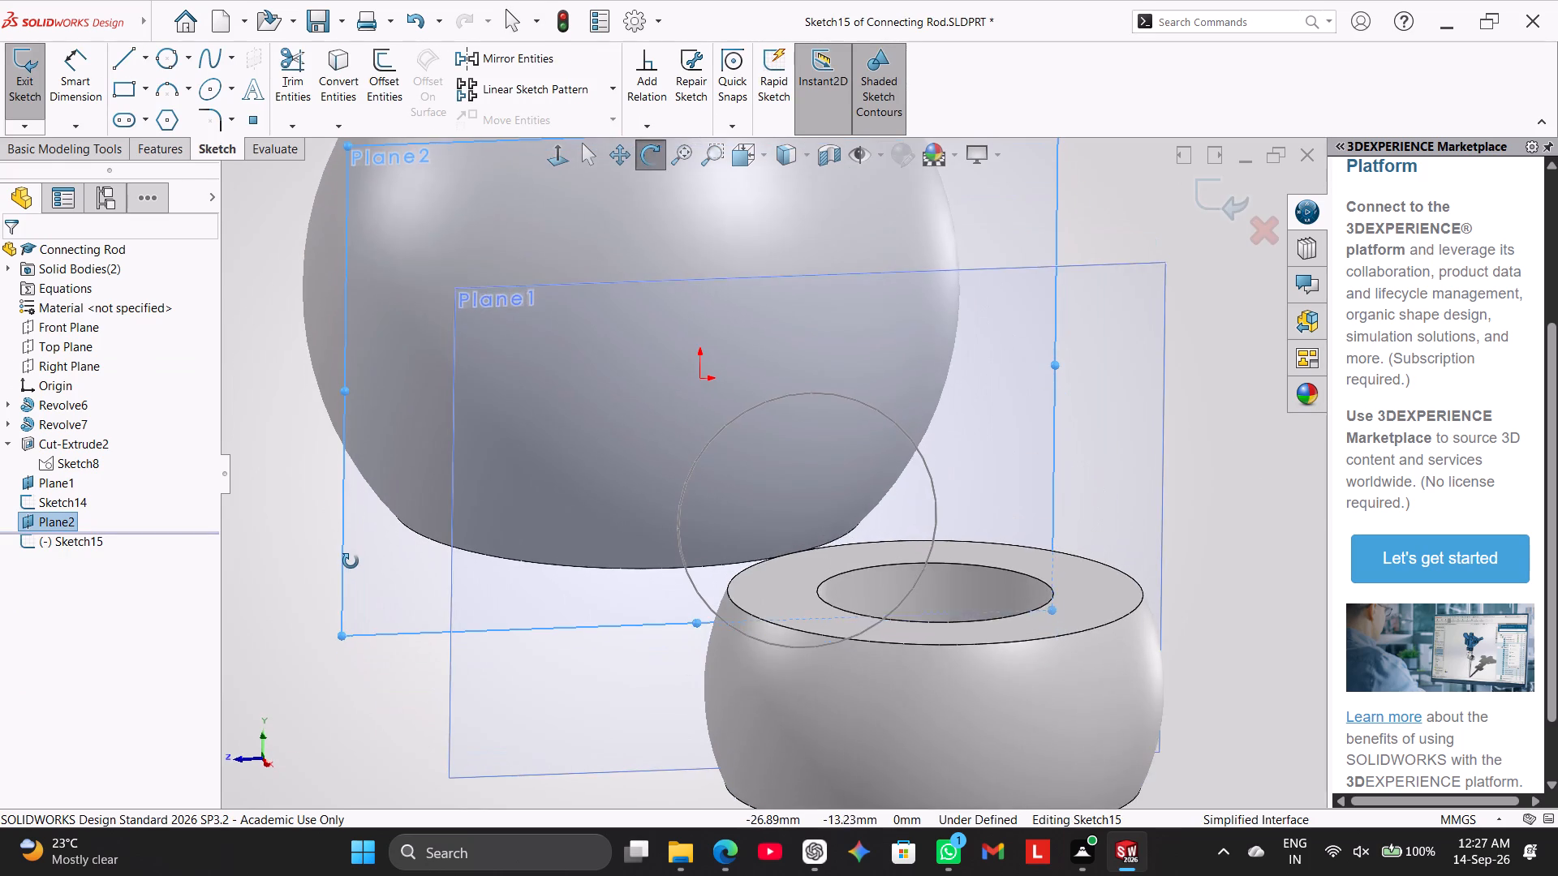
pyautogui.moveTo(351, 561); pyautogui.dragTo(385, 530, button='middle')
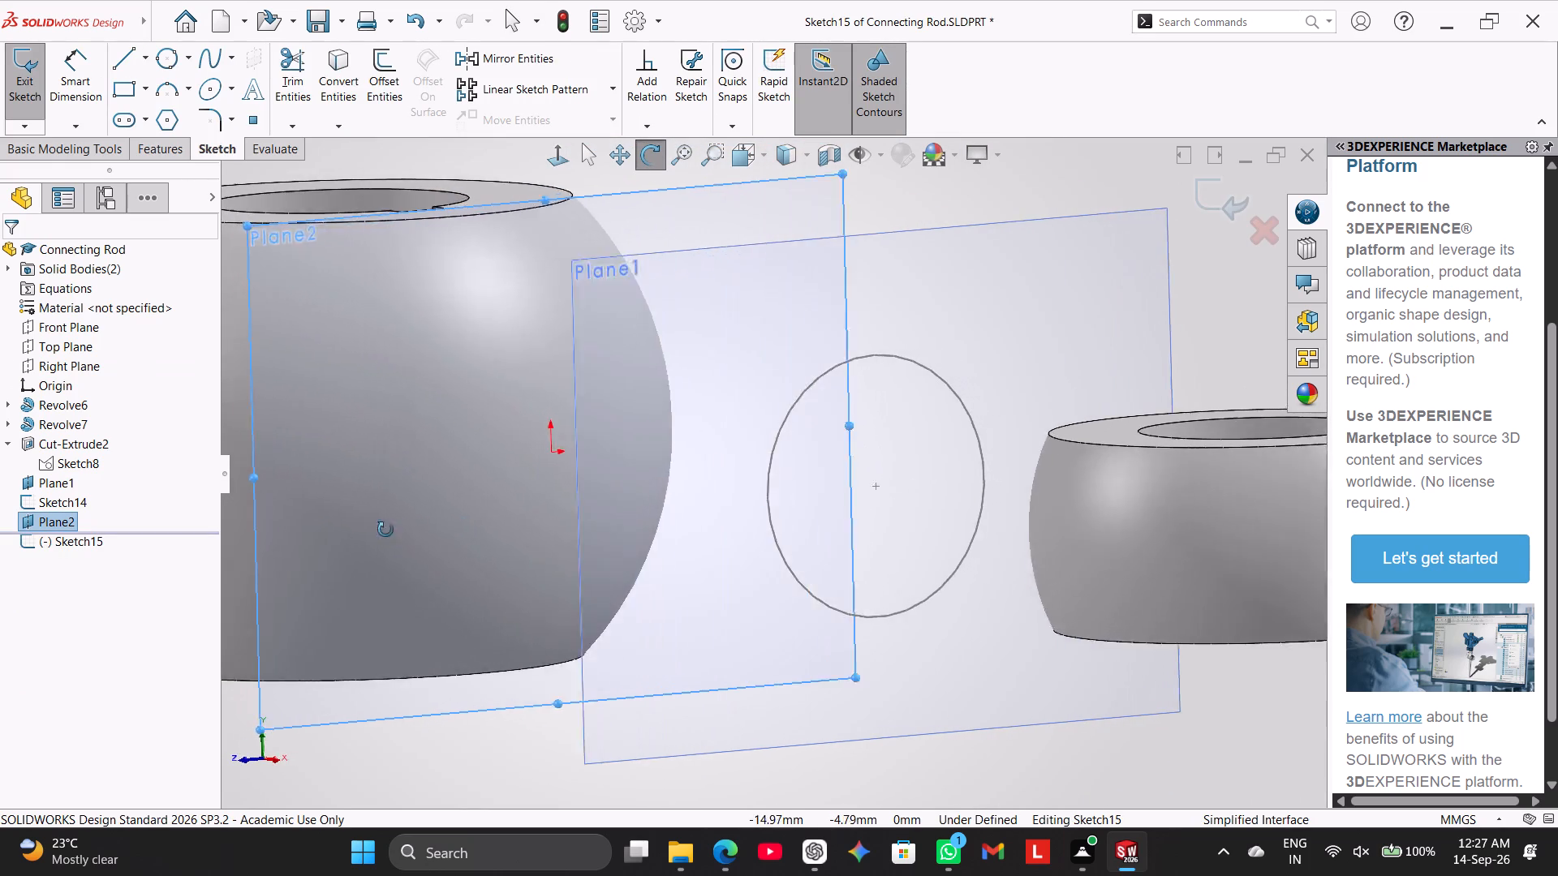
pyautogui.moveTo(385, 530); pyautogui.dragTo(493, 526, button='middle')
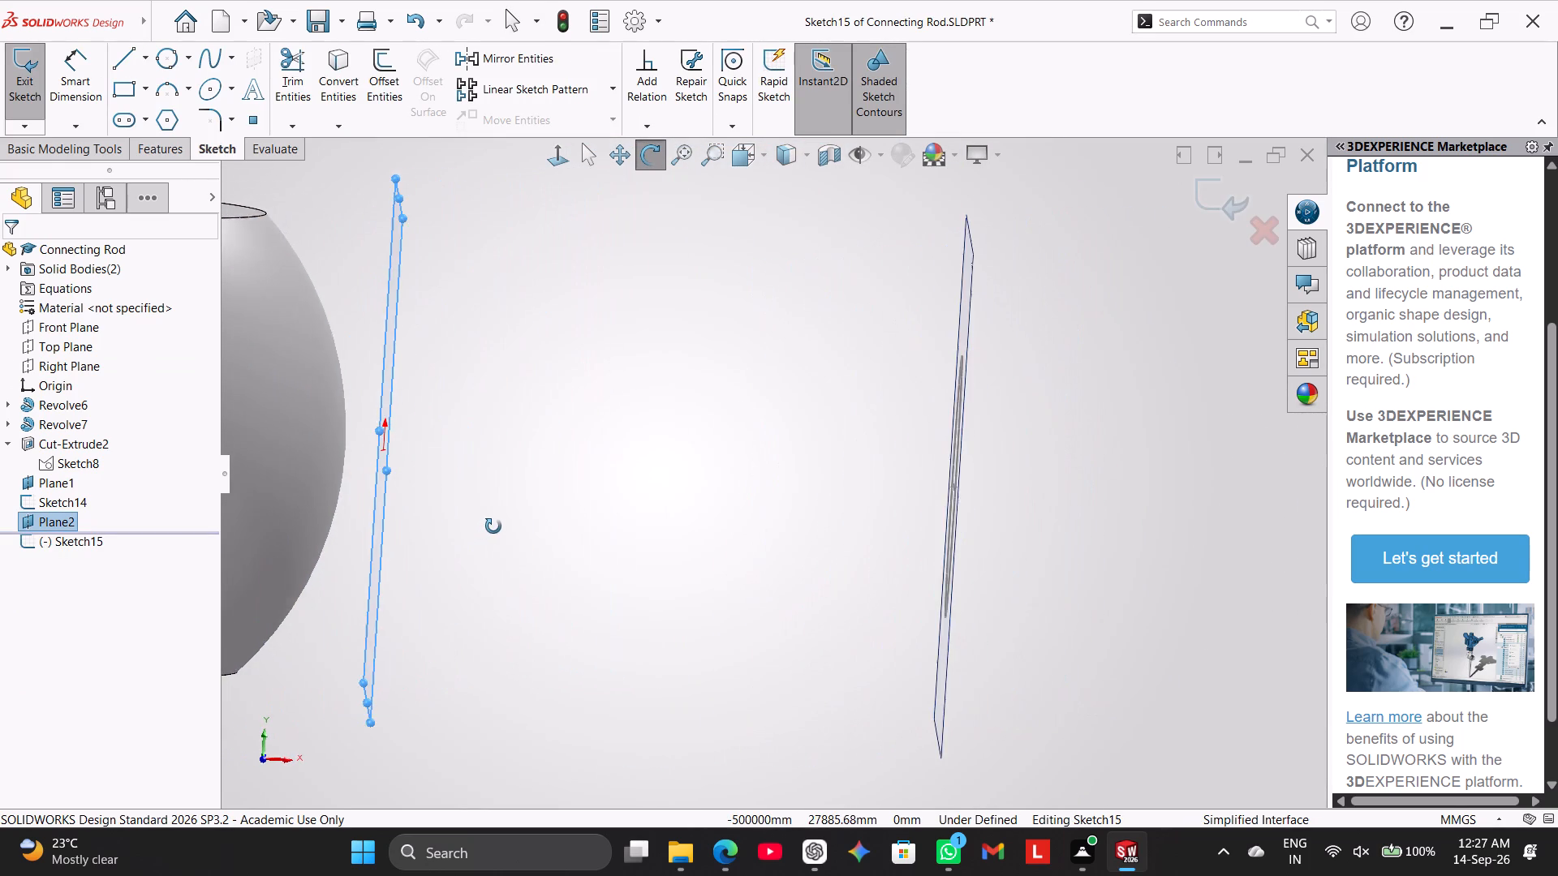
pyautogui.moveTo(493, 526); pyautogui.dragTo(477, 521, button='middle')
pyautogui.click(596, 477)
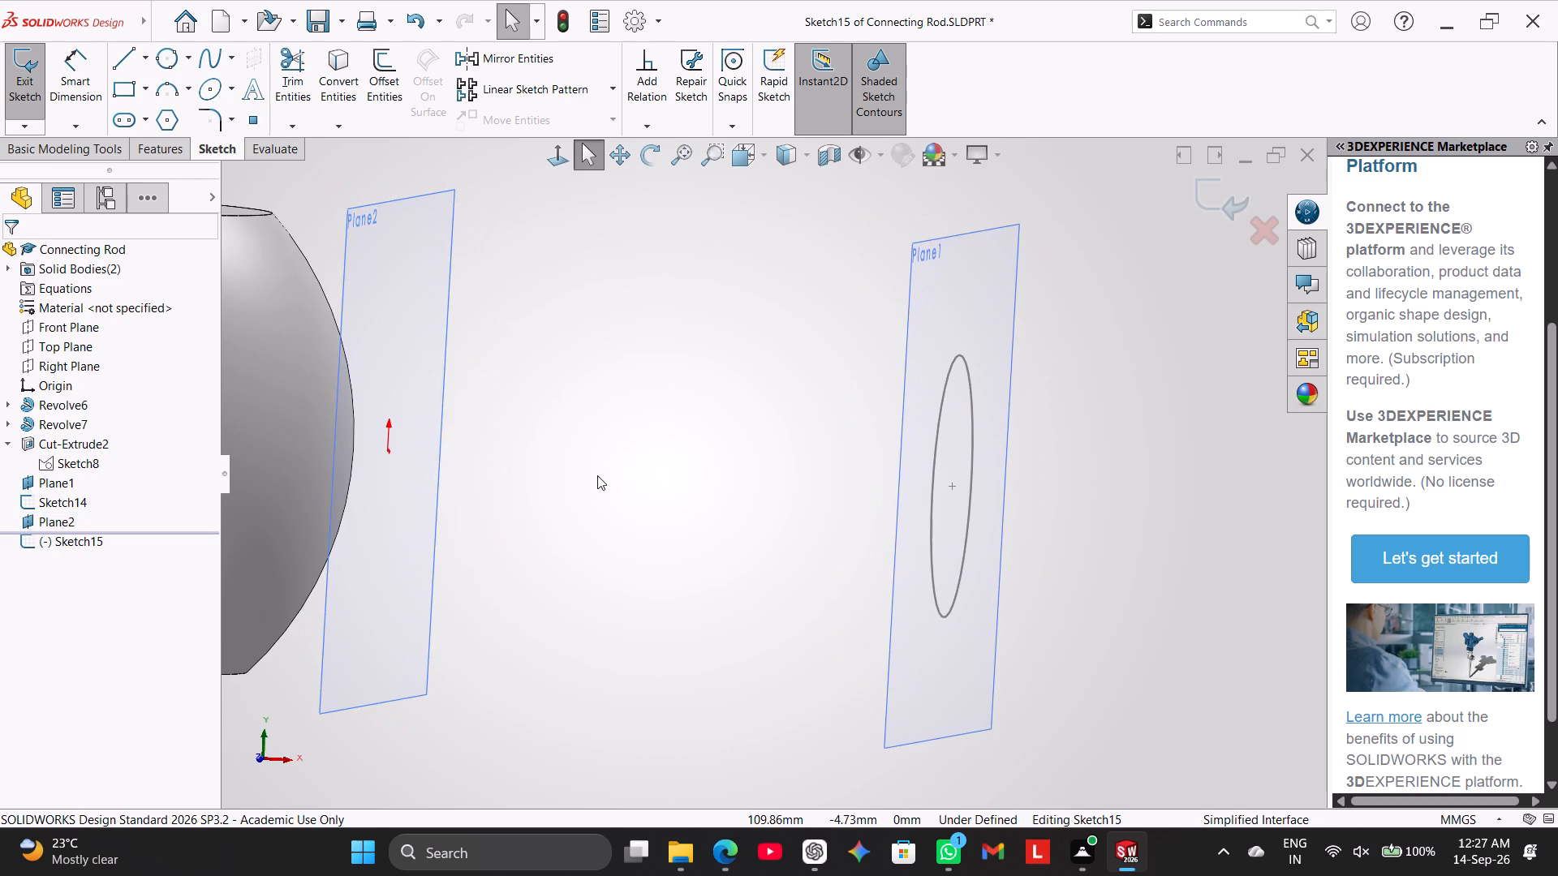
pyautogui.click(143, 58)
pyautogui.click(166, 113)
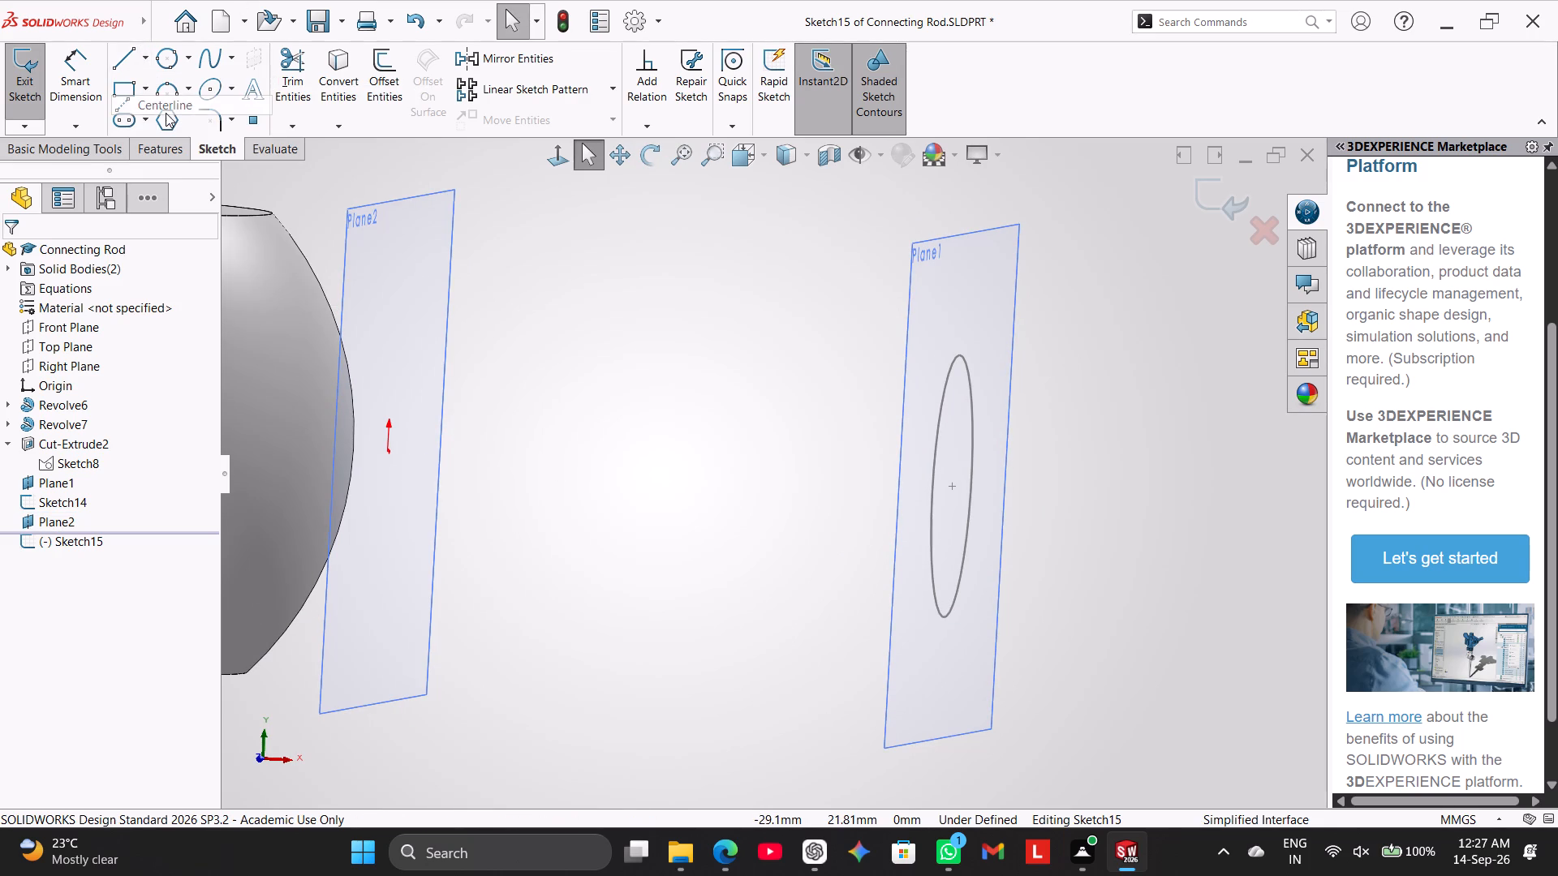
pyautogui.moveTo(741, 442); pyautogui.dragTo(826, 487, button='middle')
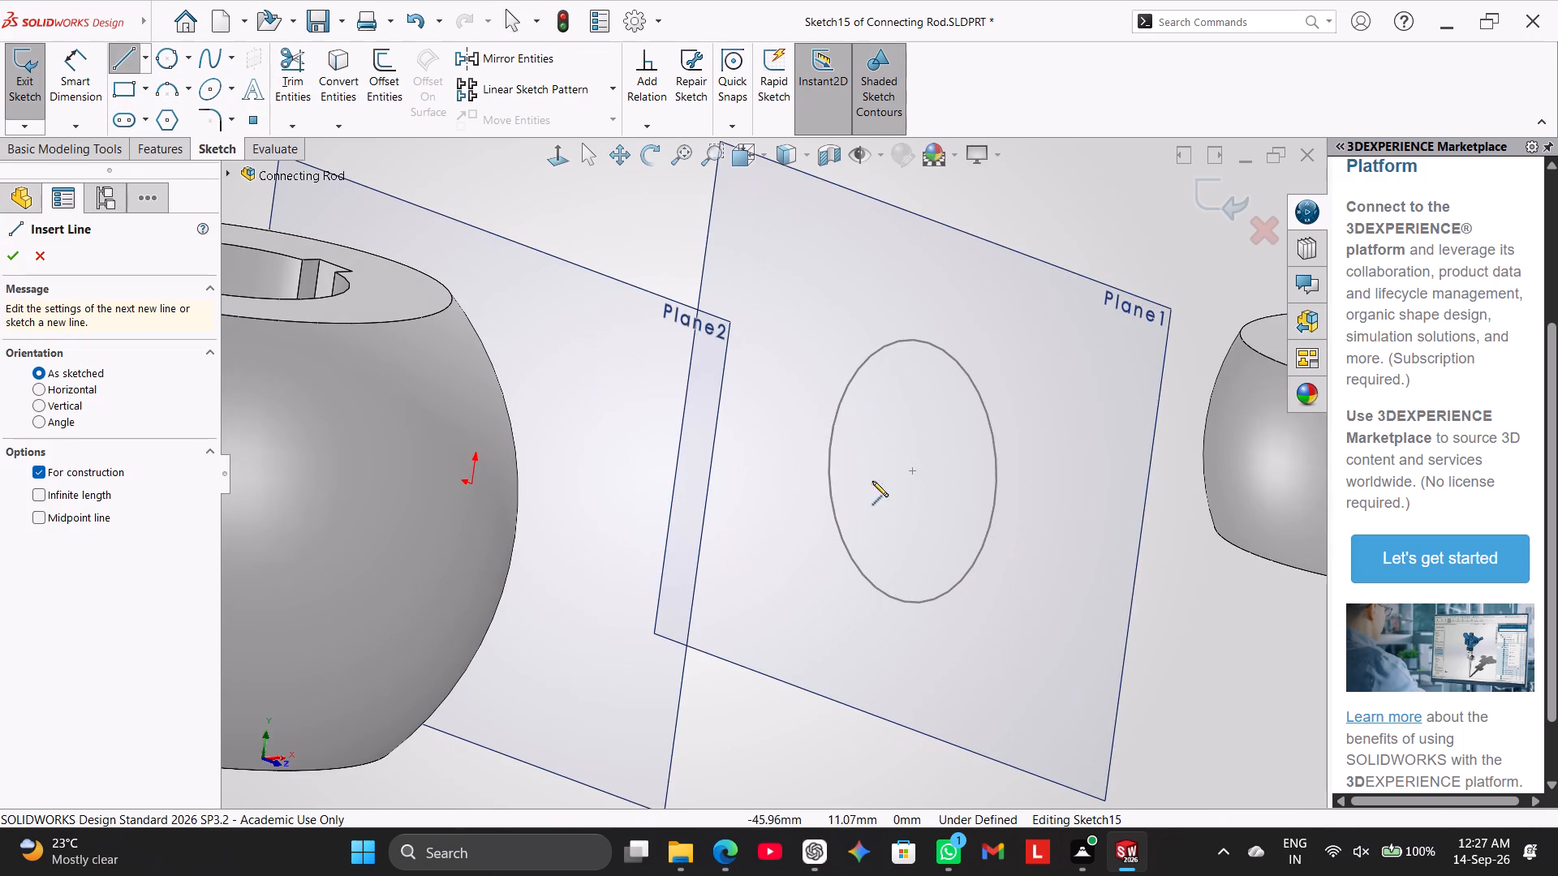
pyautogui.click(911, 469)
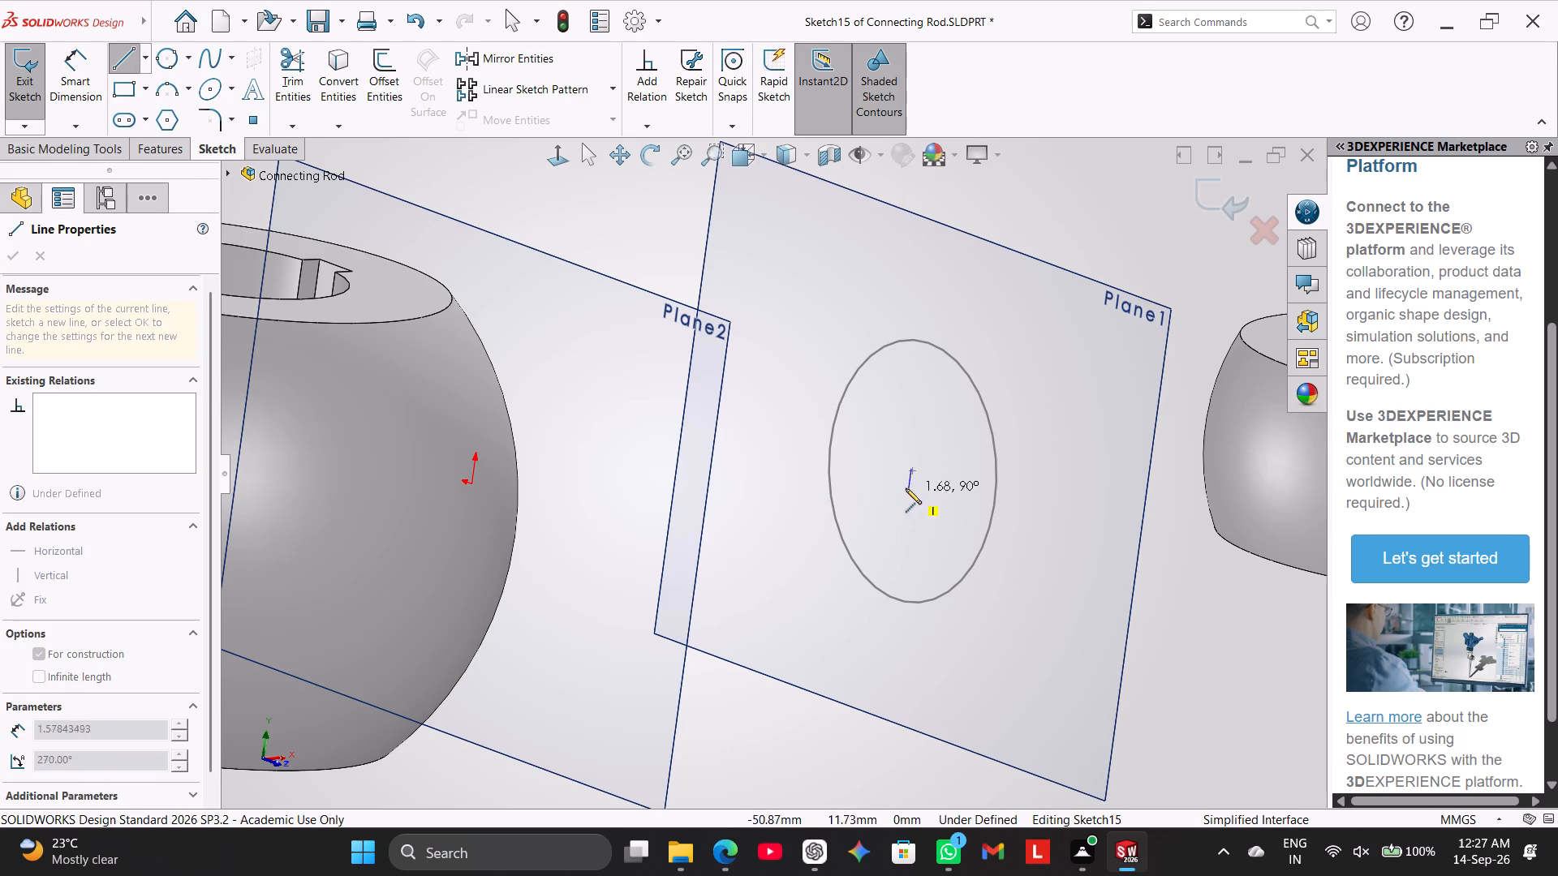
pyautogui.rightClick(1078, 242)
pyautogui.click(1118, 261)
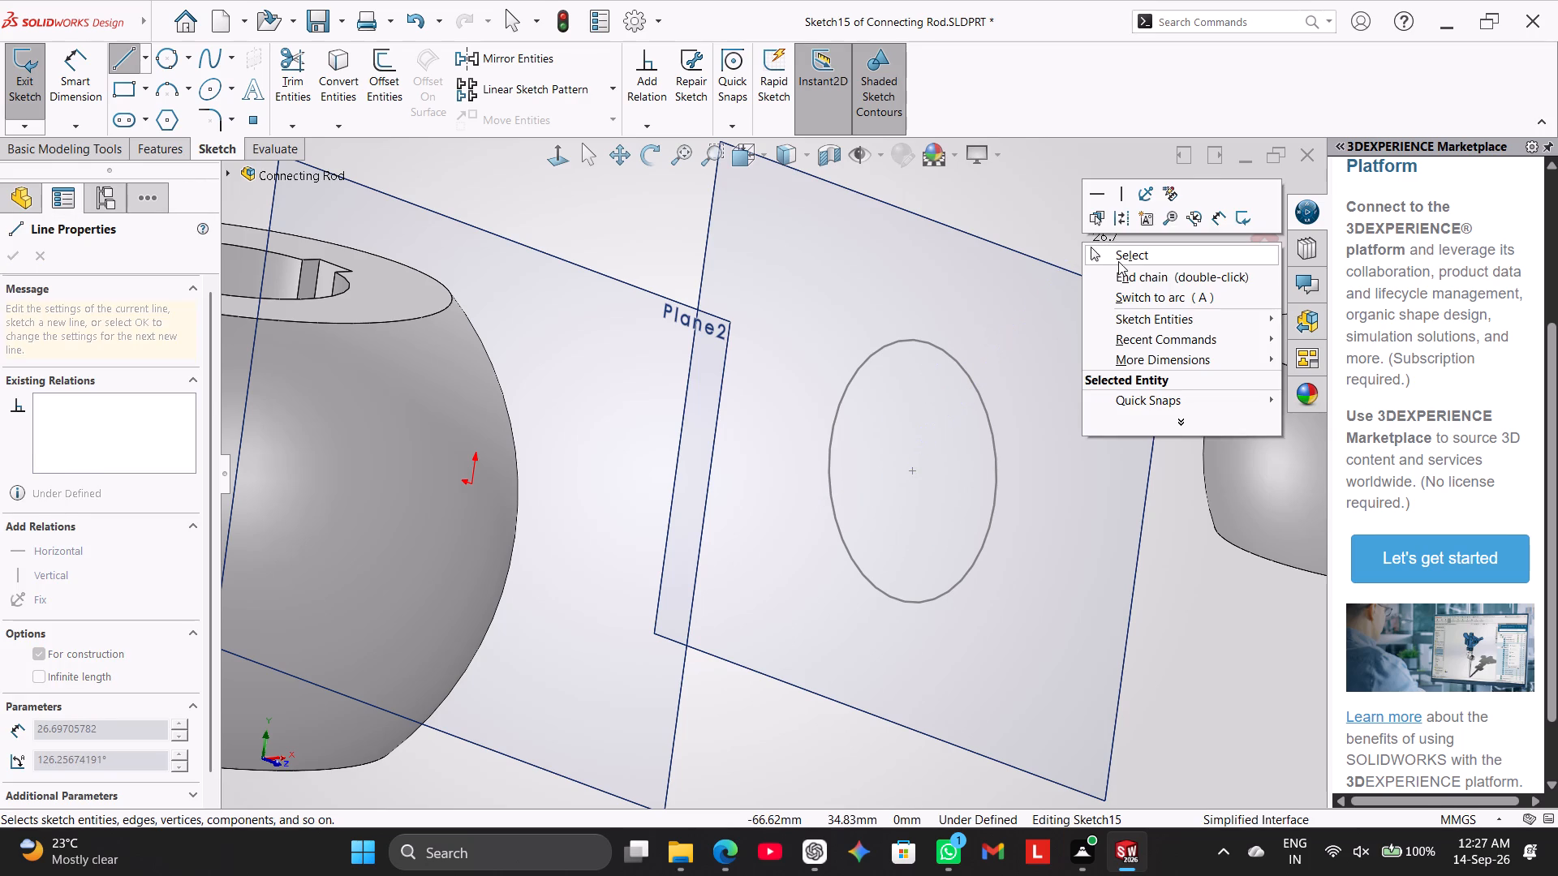
# Draw a construction centerline about 123 mm long from the Plane2 sketch origin, aiming its end at the centre of the circle on Plane1.
pyautogui.click(148, 61)
pyautogui.click(152, 97)
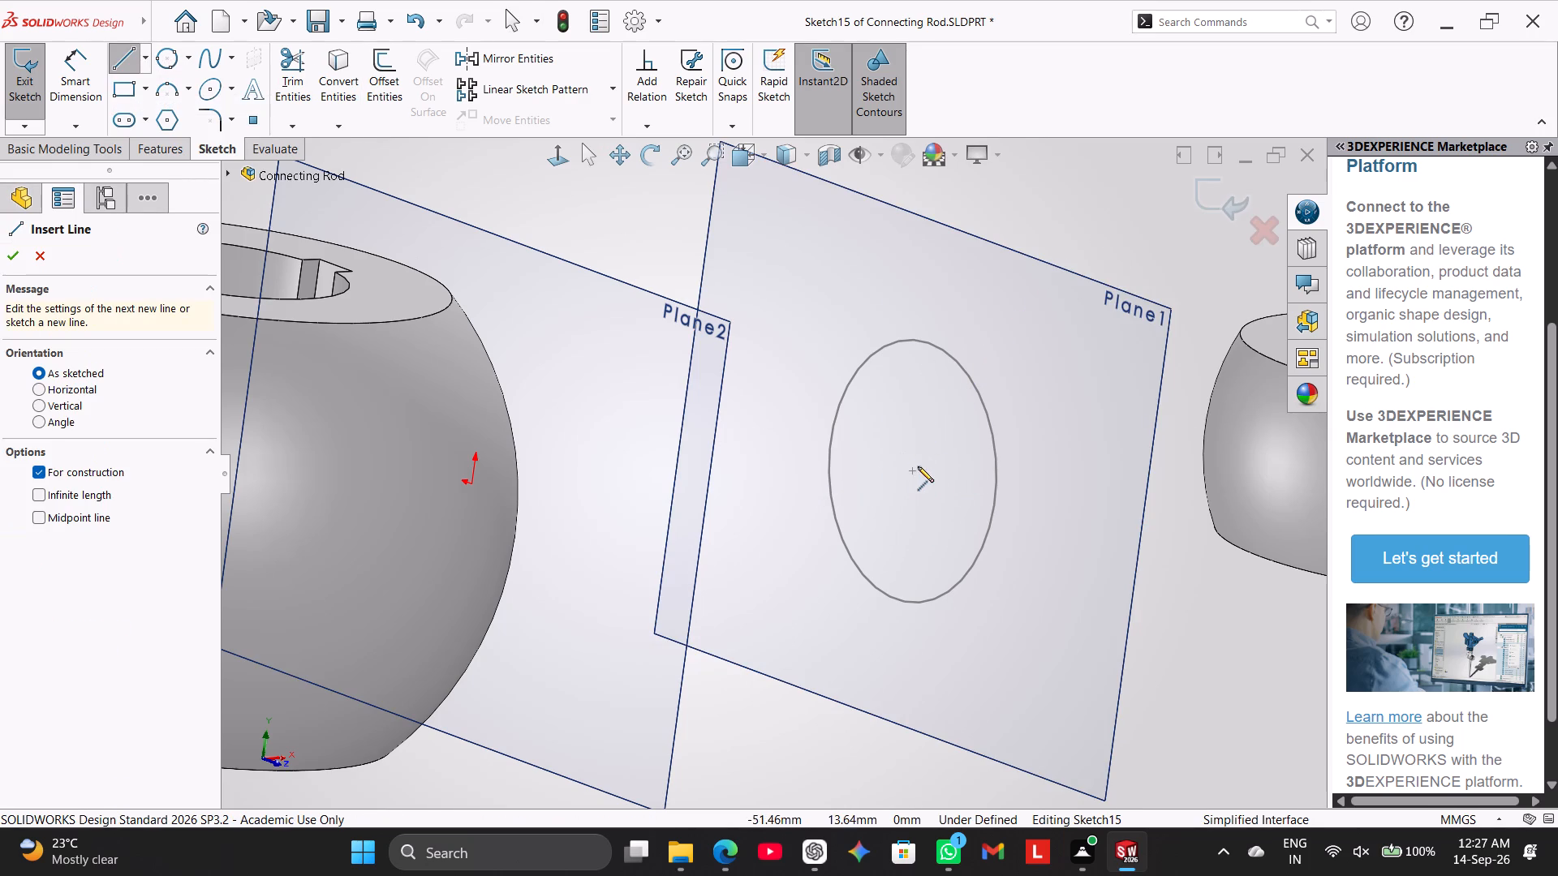
pyautogui.scroll(-6, 904, 474)
pyautogui.scroll(2, 908, 481)
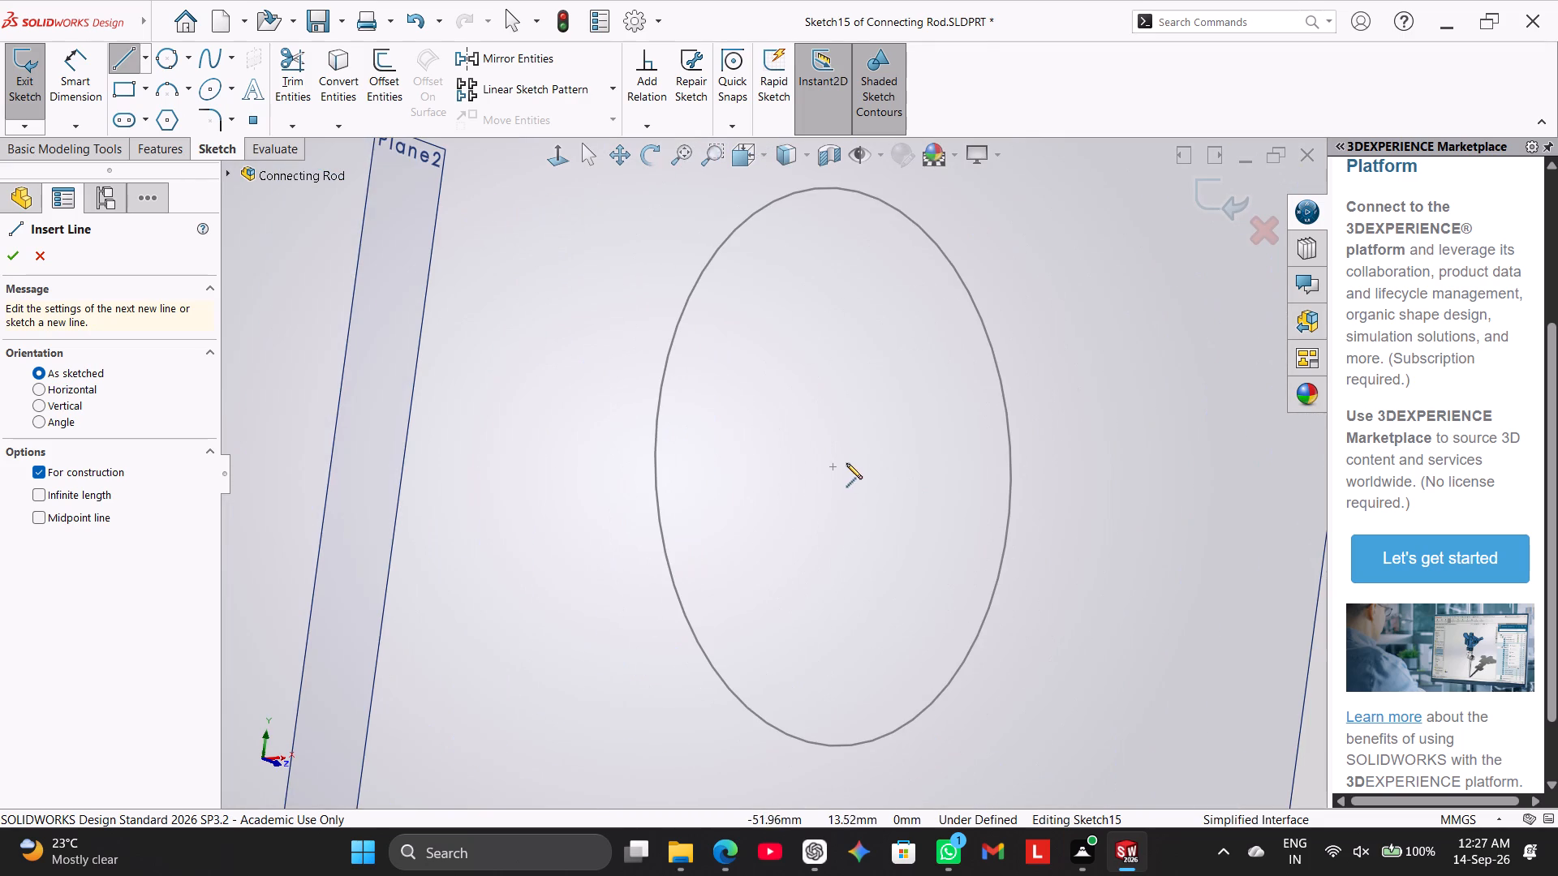
pyautogui.scroll(6, 824, 470)
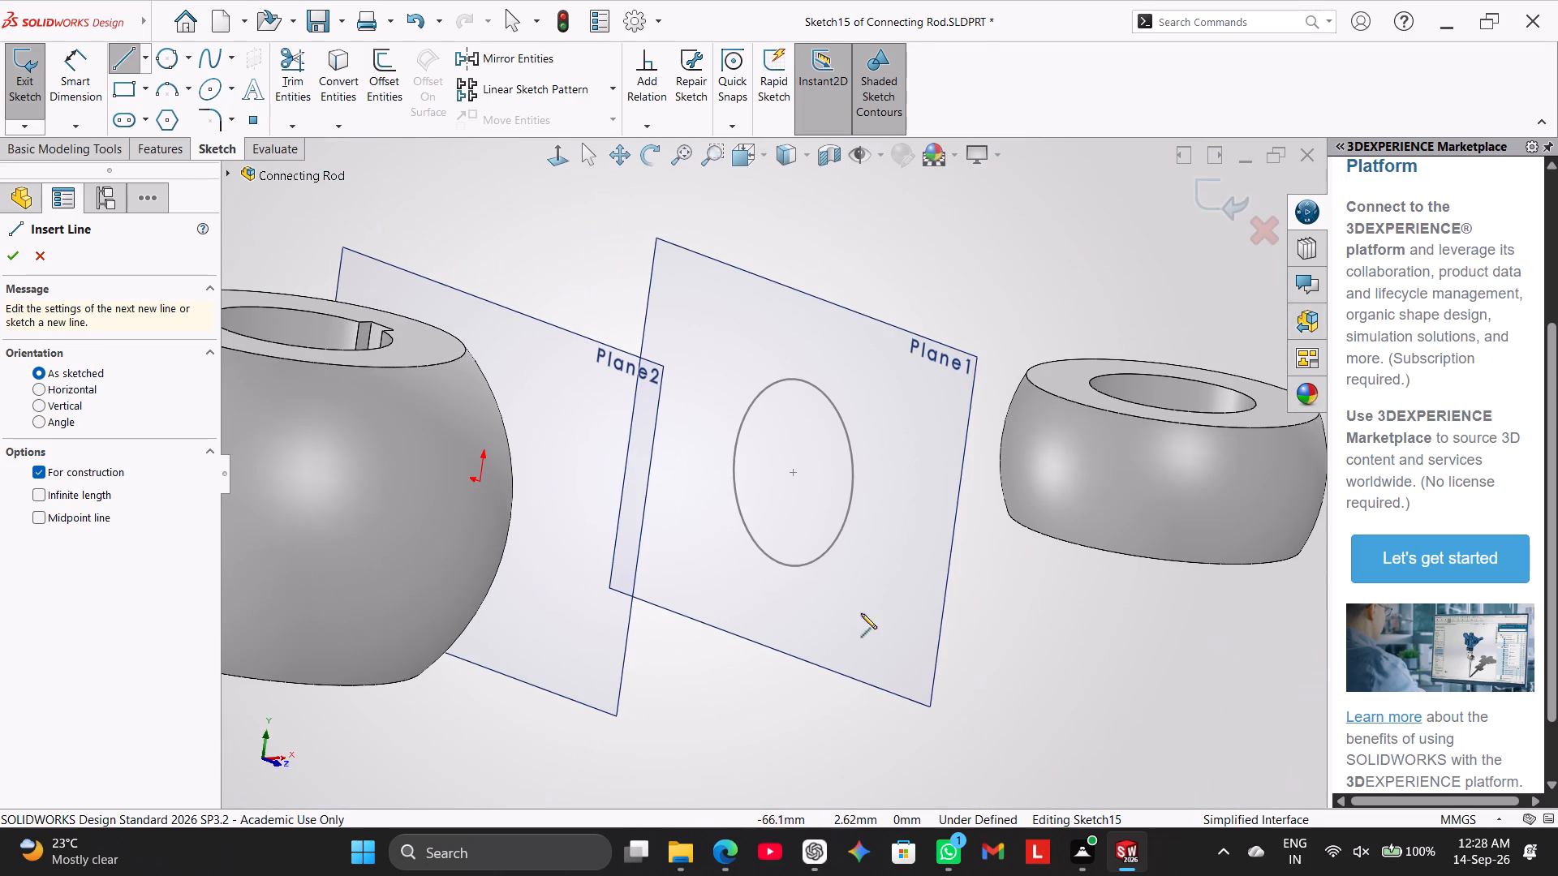
pyautogui.moveTo(790, 666); pyautogui.dragTo(716, 637, button='middle')
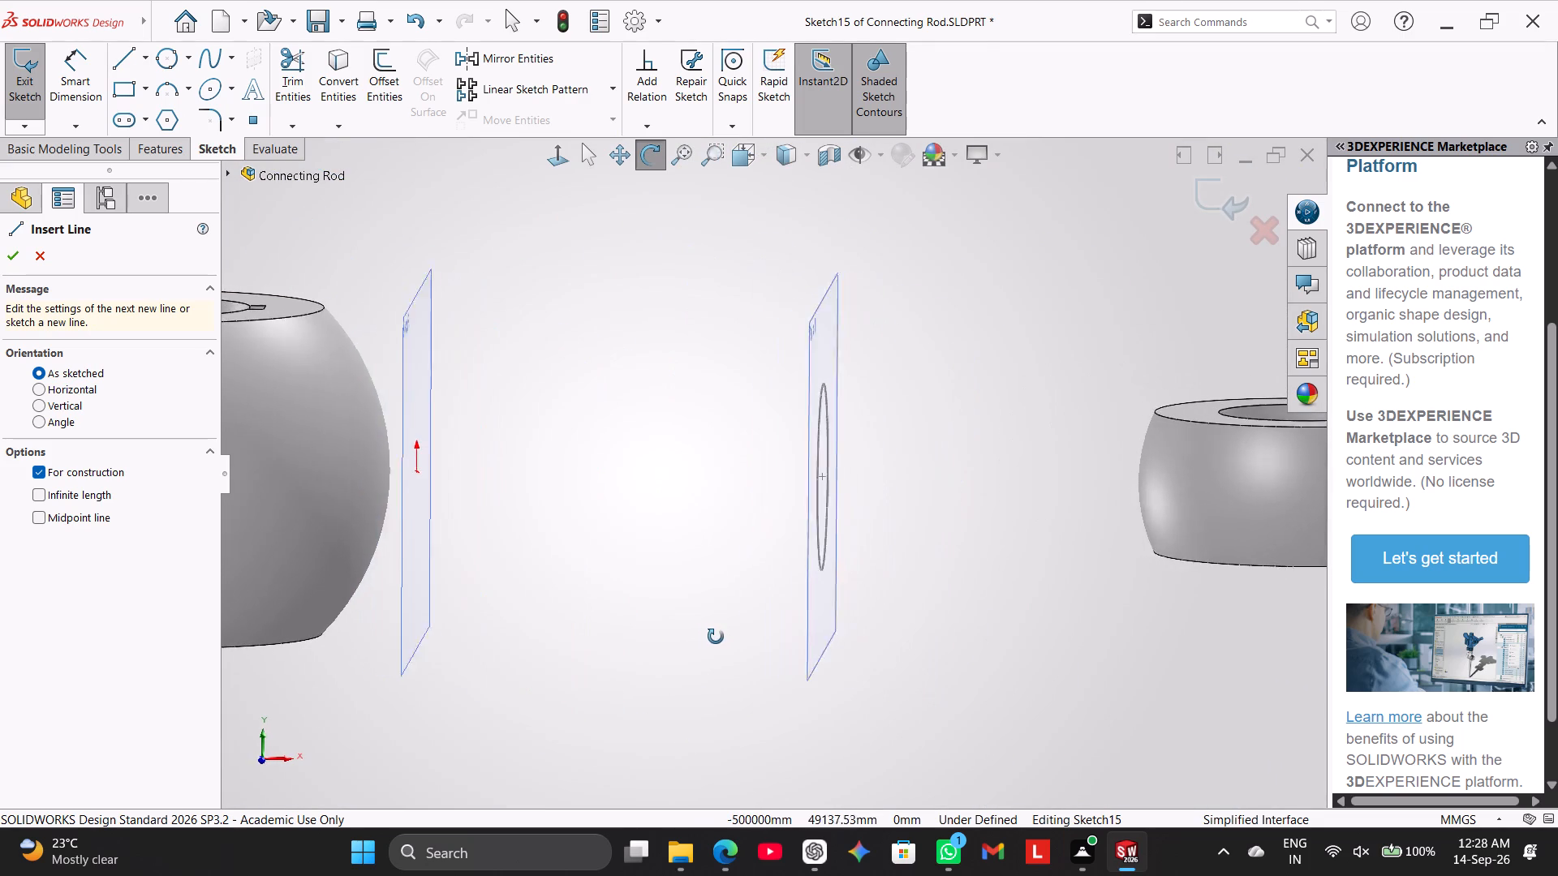
pyautogui.moveTo(716, 637); pyautogui.dragTo(738, 638, button='middle')
pyautogui.moveTo(583, 527); pyautogui.dragTo(507, 509, button='middle')
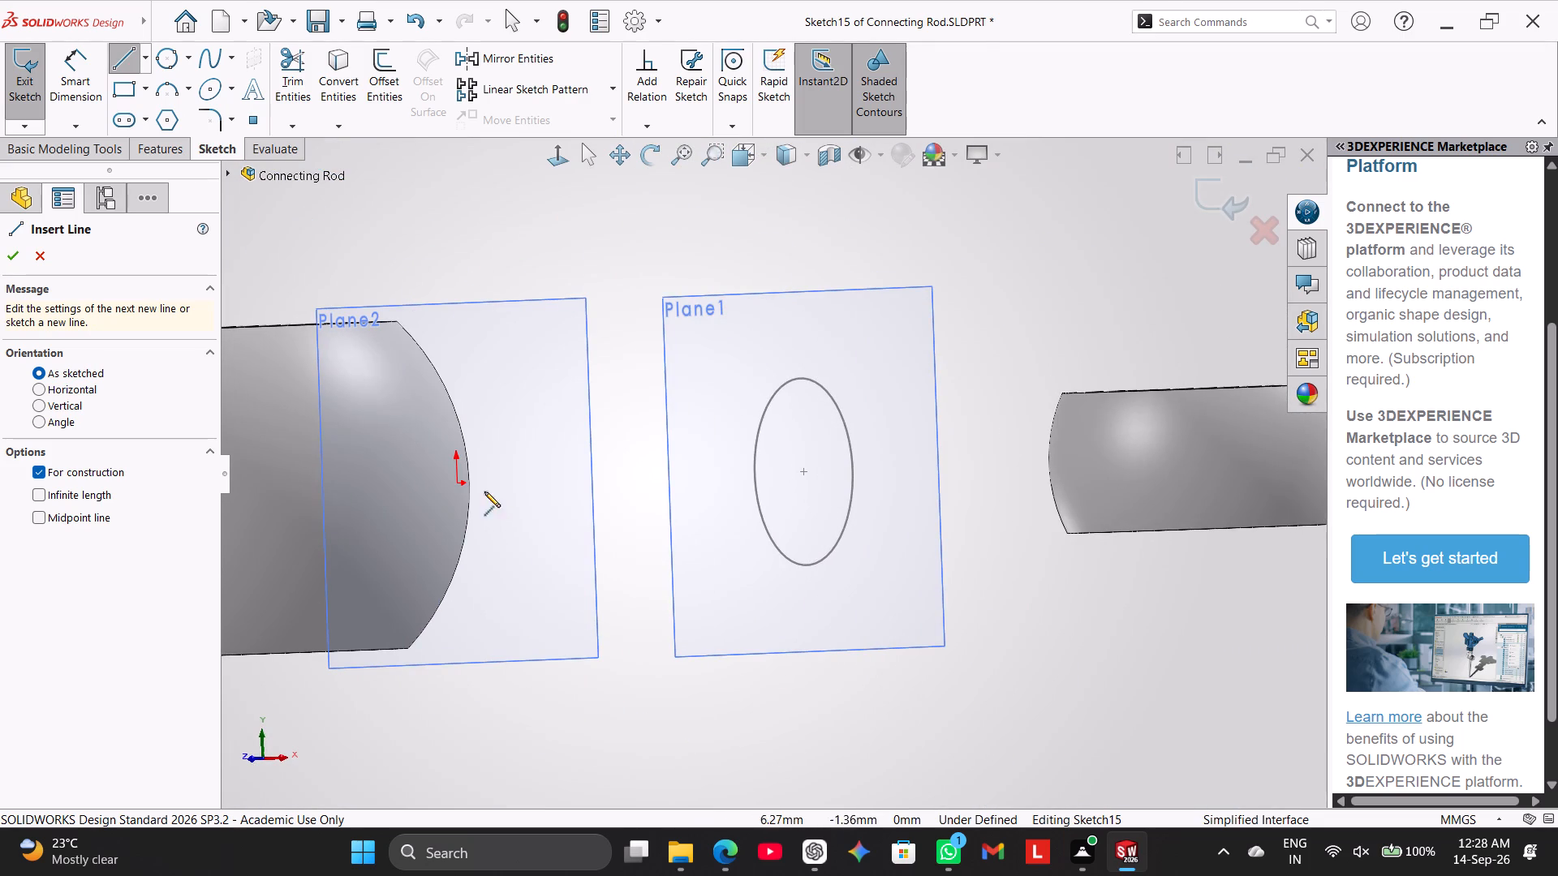
pyautogui.click(459, 480)
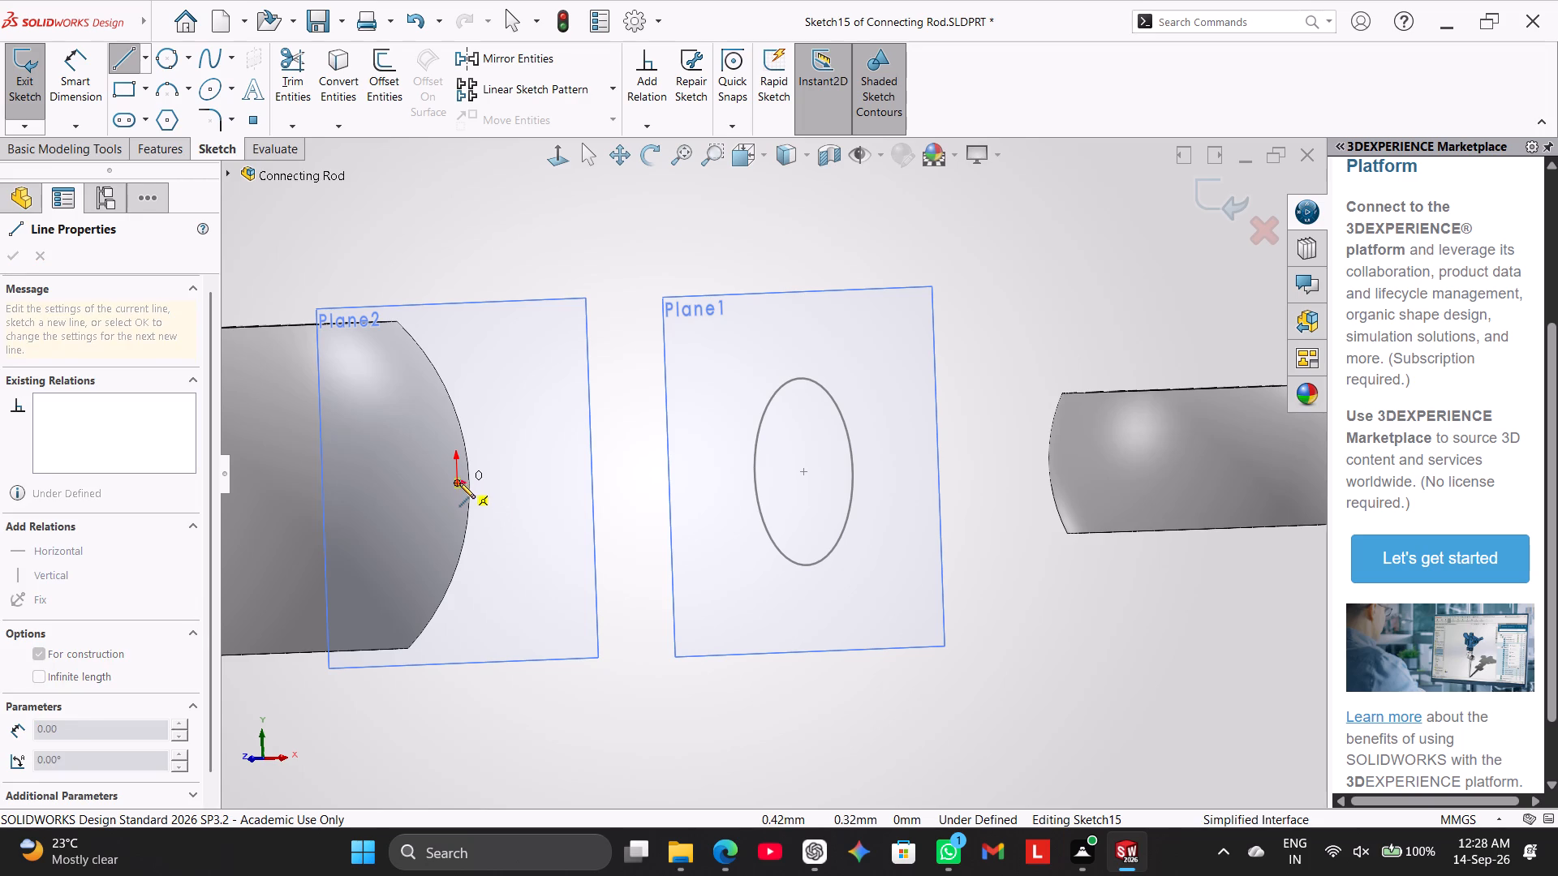
pyautogui.scroll(2, 635, 488)
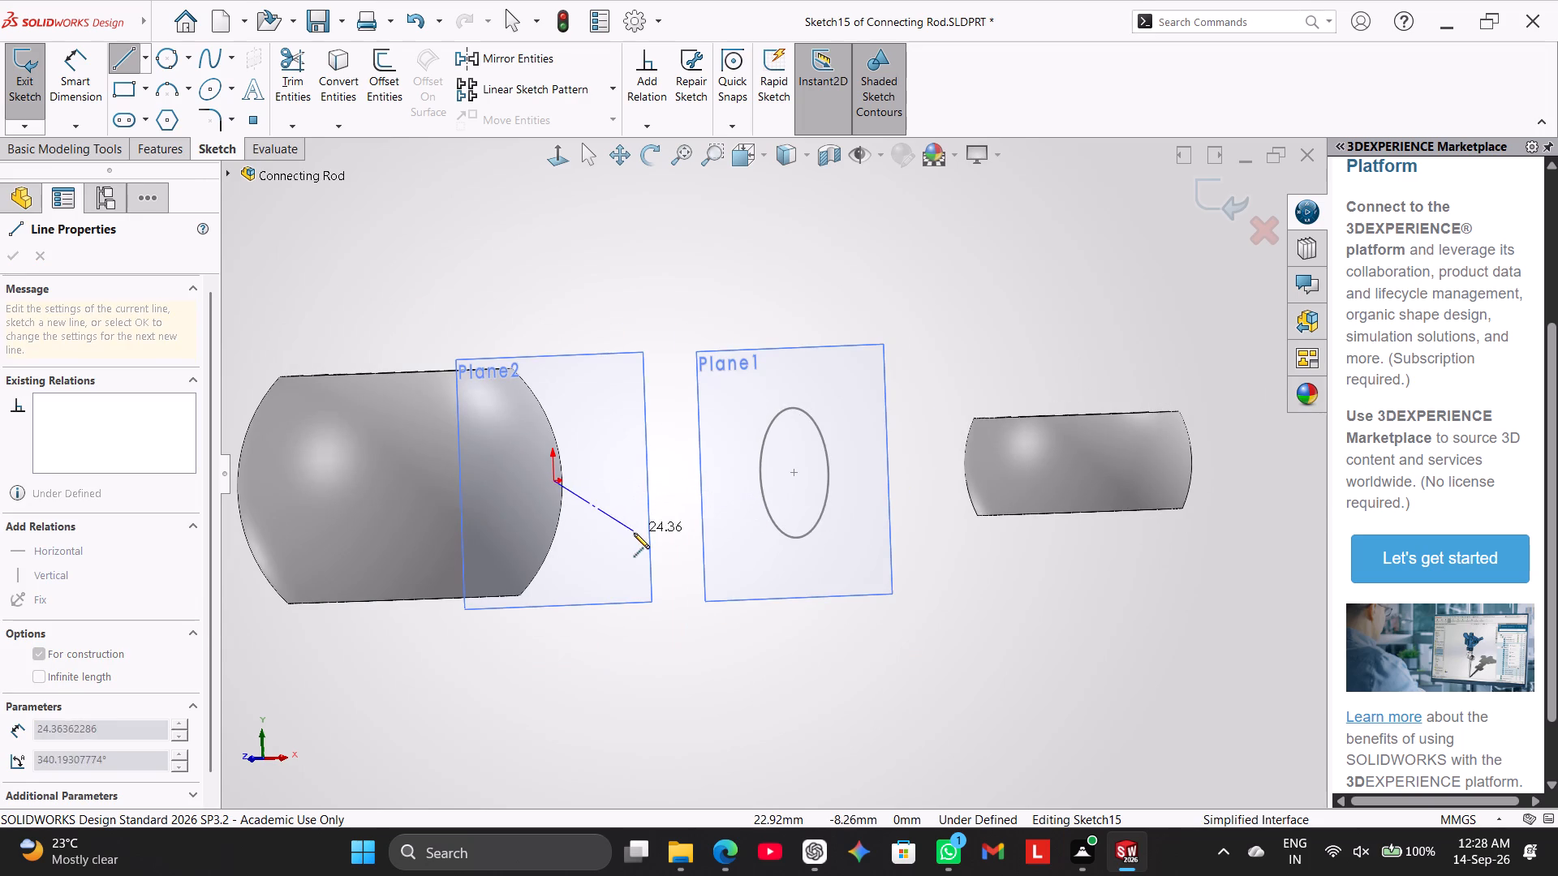
pyautogui.moveTo(637, 533); pyautogui.dragTo(731, 539, button='middle')
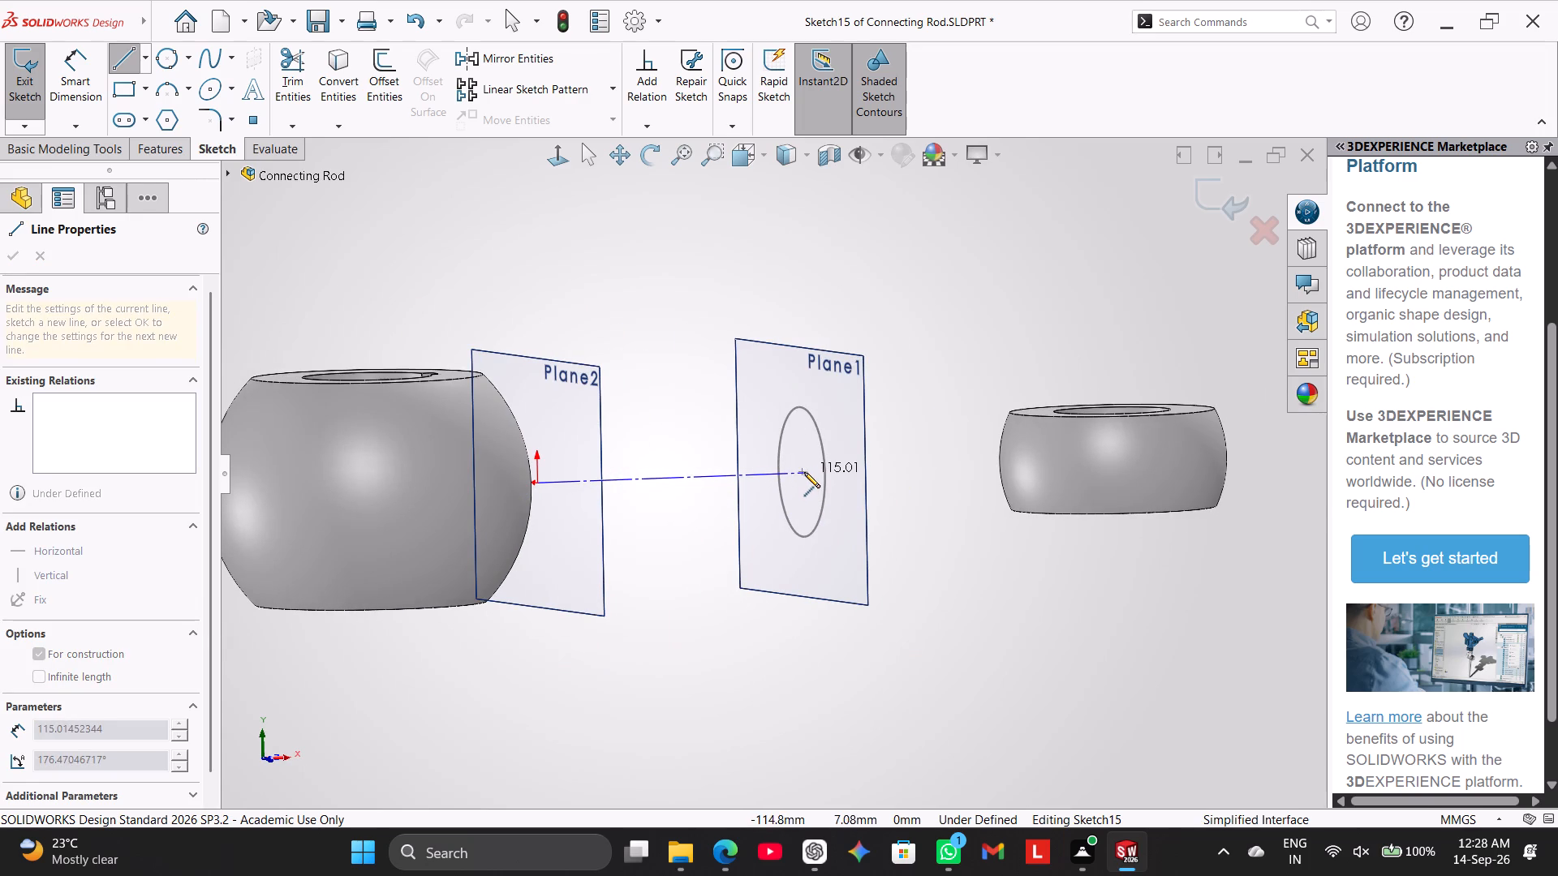
pyautogui.moveTo(820, 469); pyautogui.dragTo(825, 476, button='middle')
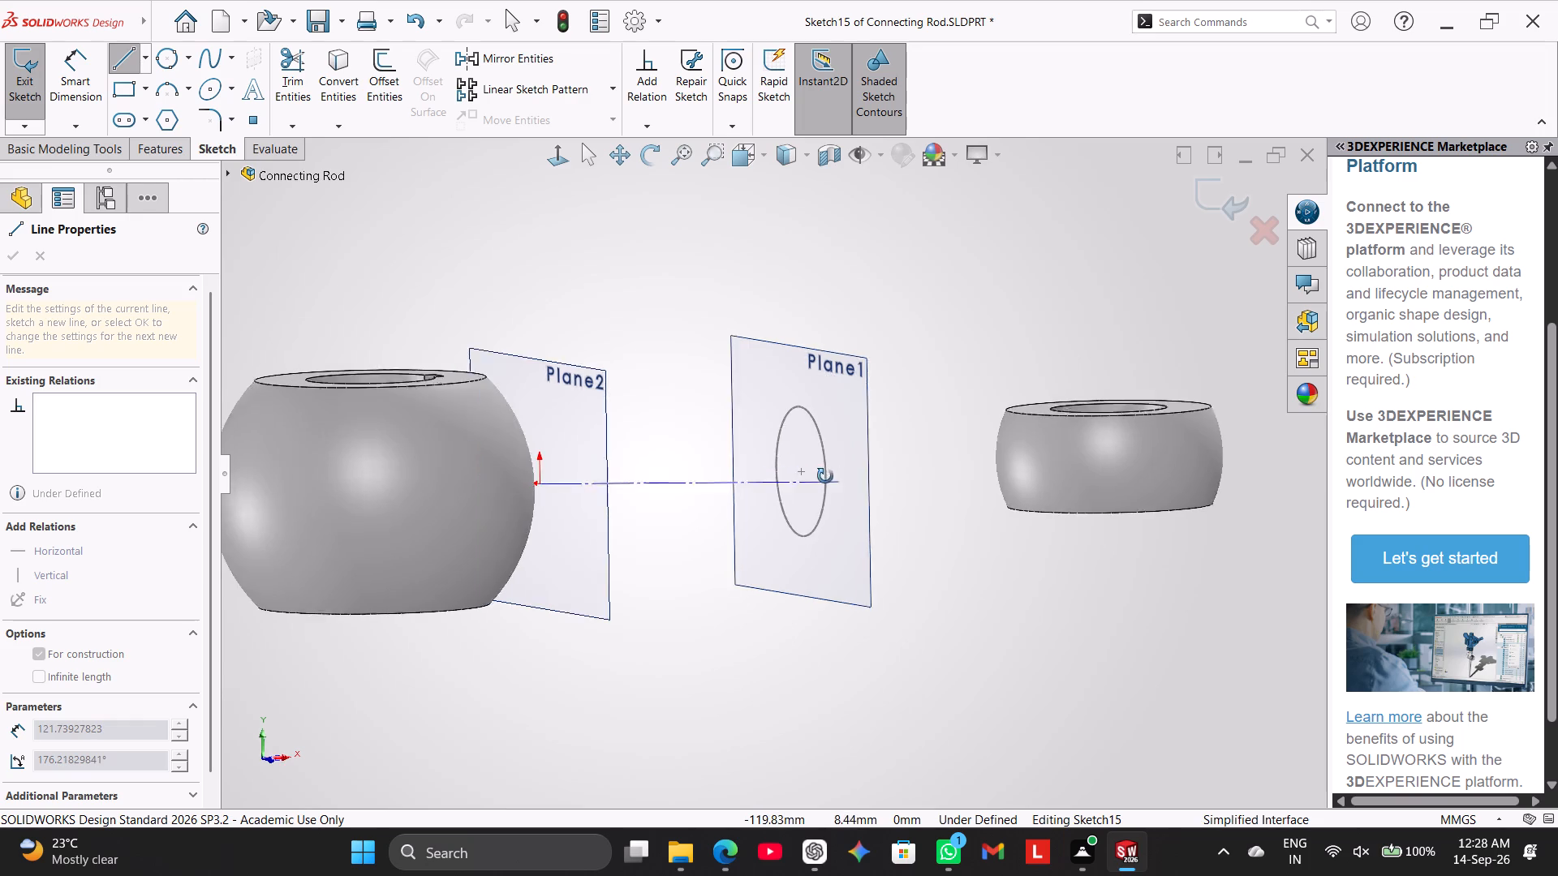
pyautogui.moveTo(825, 476); pyautogui.dragTo(826, 578, button='middle')
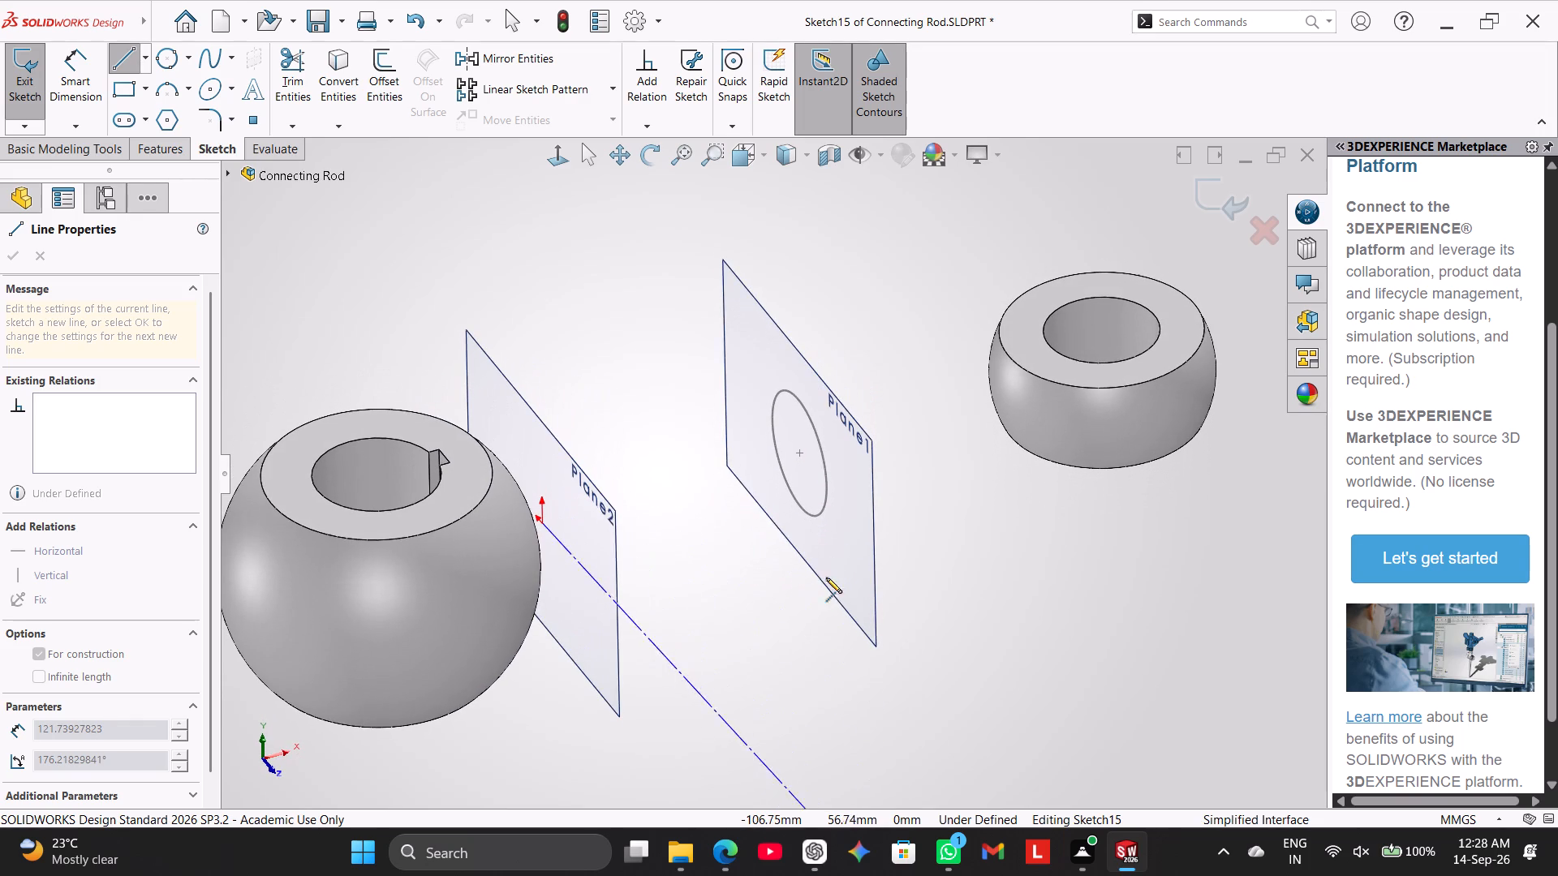
pyautogui.click(802, 451)
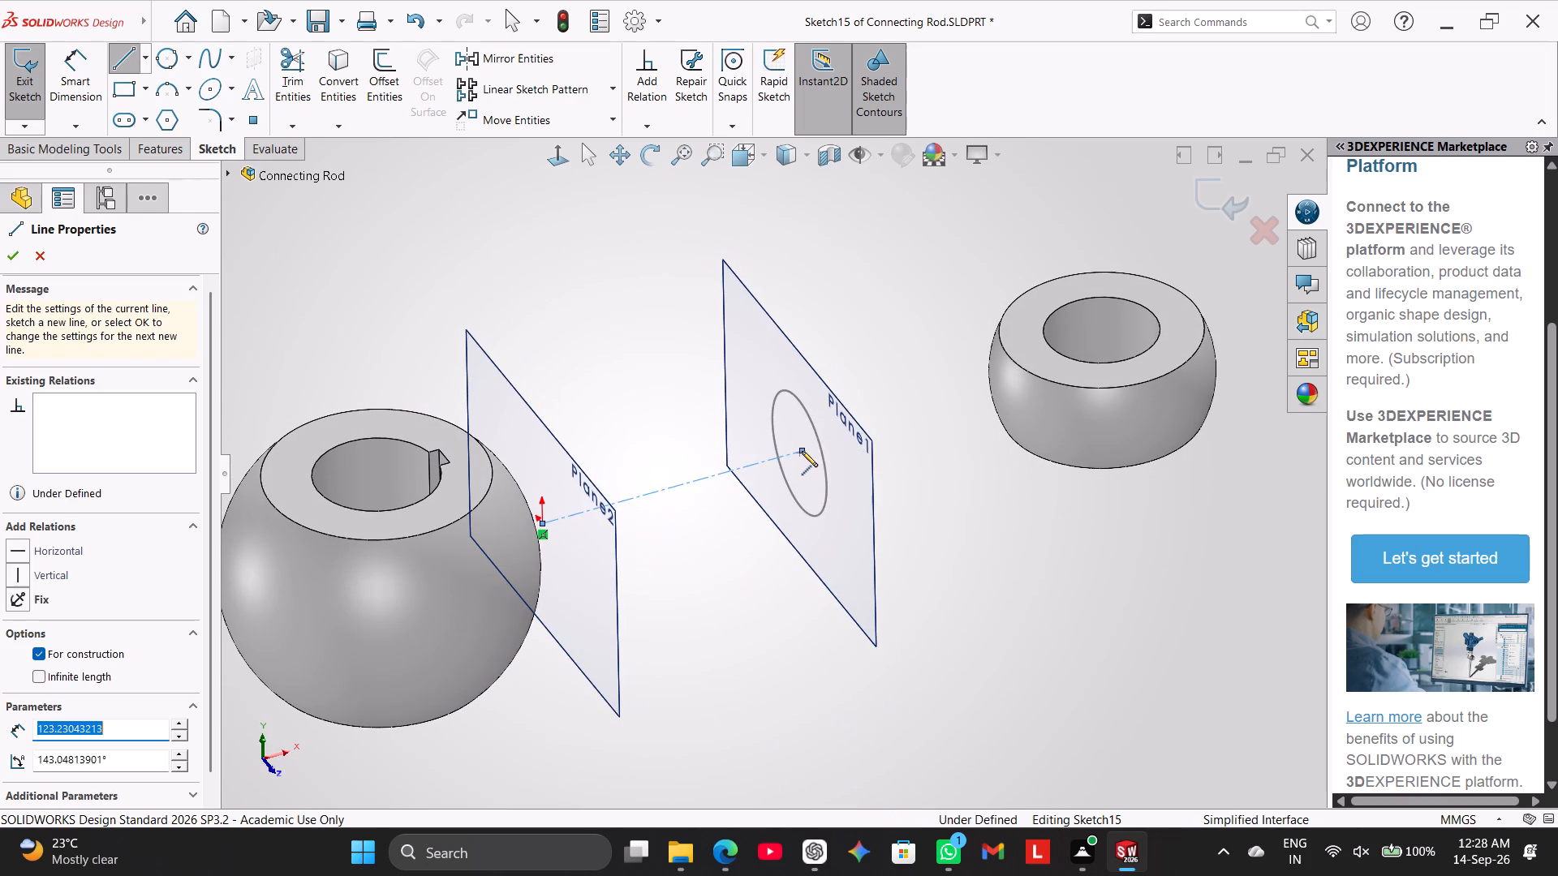
pyautogui.rightClick(761, 550)
pyautogui.click(799, 565)
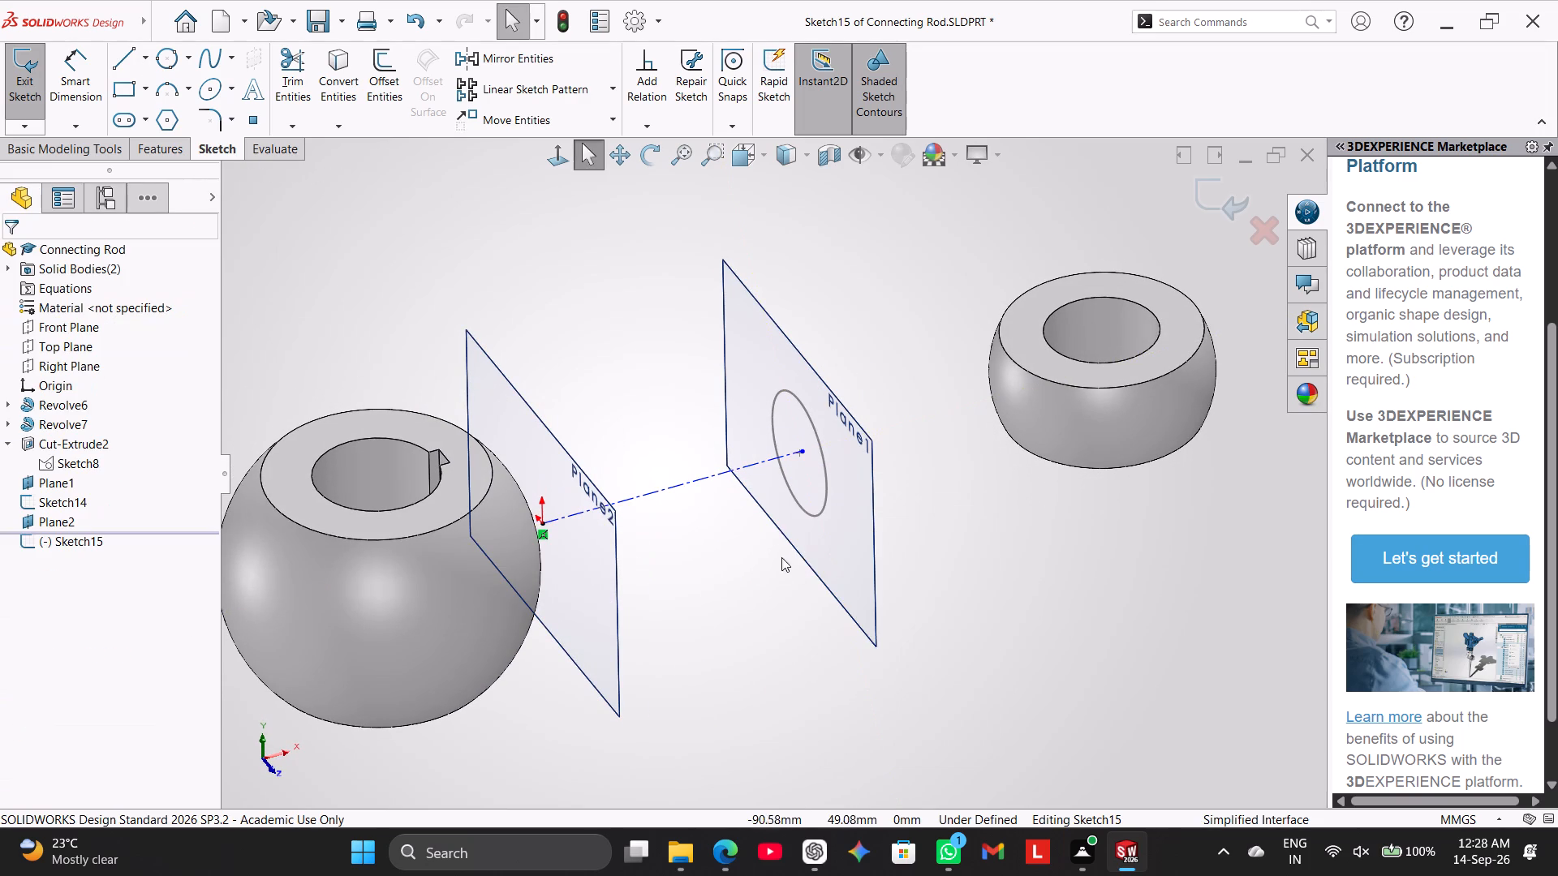
# Examine from several angles, including normal to Plane1, where the centerline runs relative to both offset planes and the circle.
pyautogui.moveTo(790, 530); pyautogui.dragTo(764, 539, button='middle')
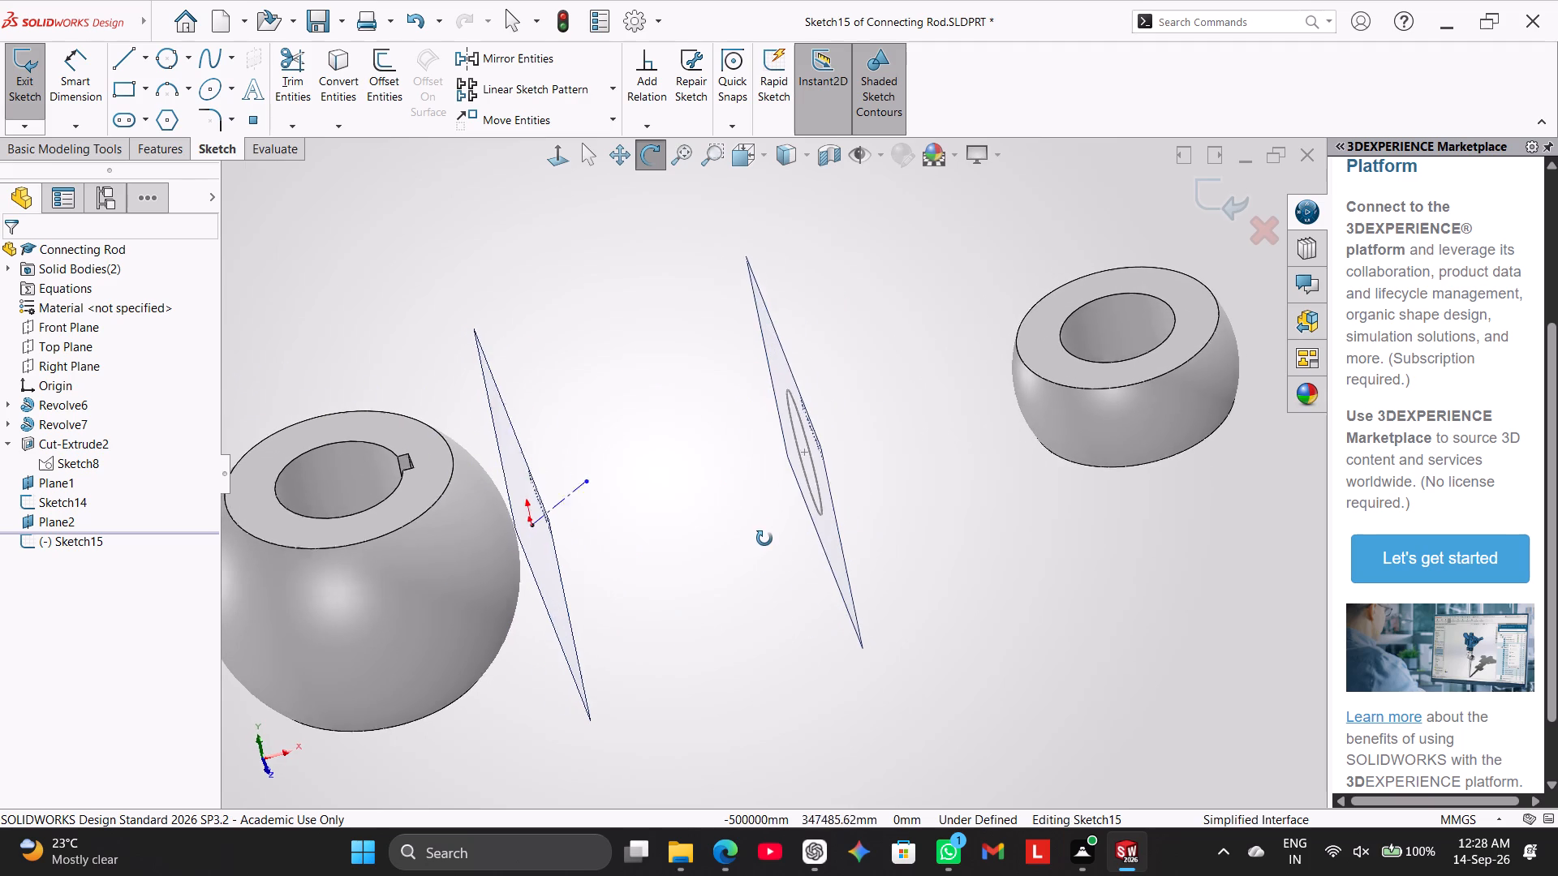
pyautogui.moveTo(764, 539); pyautogui.dragTo(766, 541, button='middle')
pyautogui.moveTo(884, 490); pyautogui.dragTo(867, 483, button='middle')
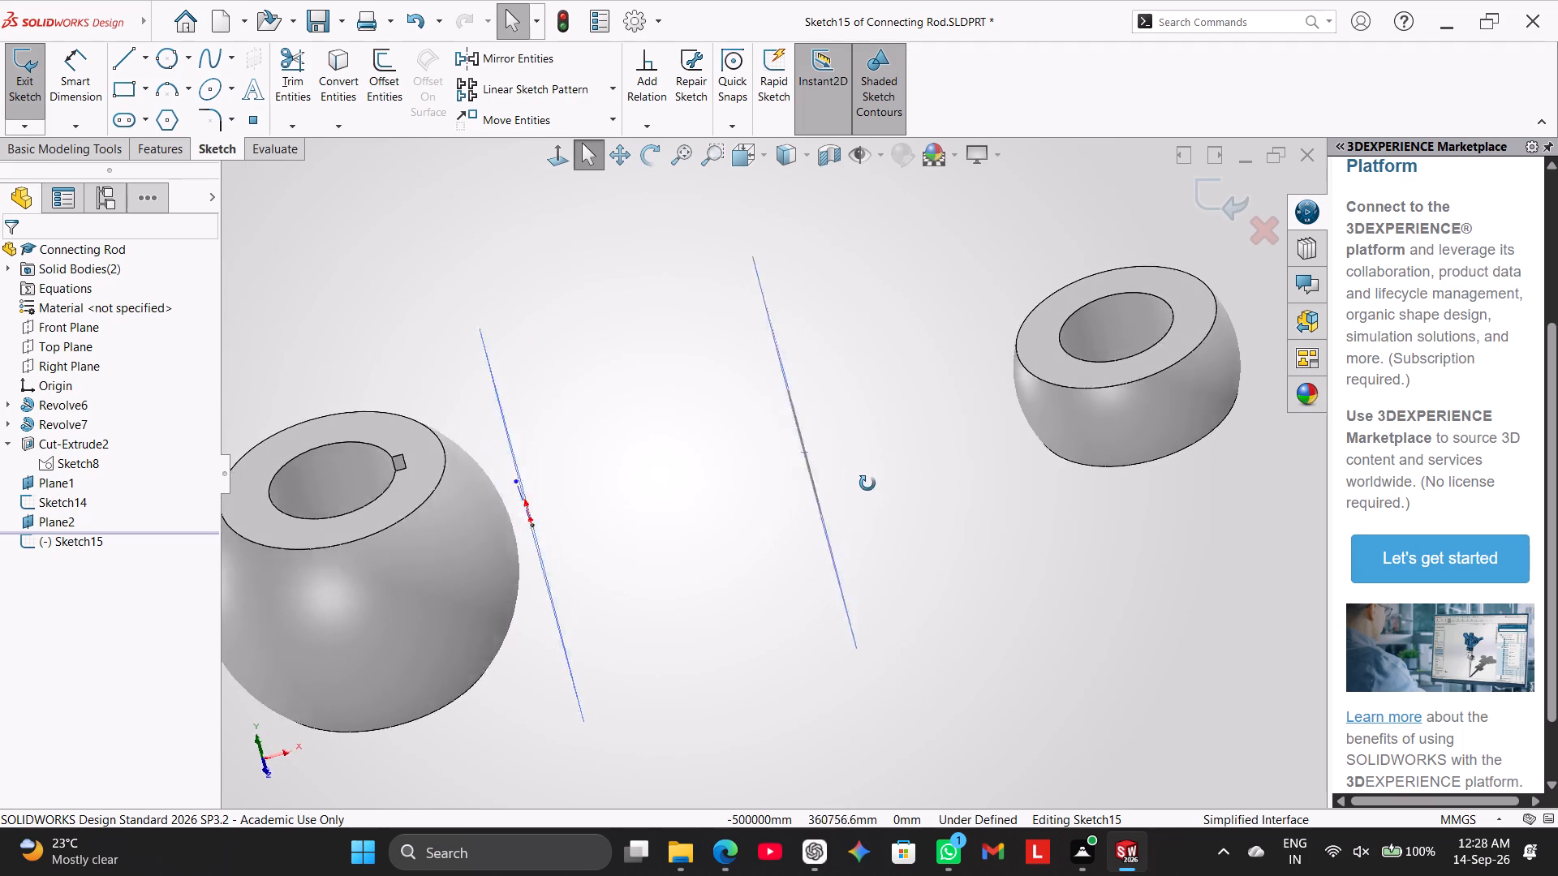
pyautogui.moveTo(867, 483); pyautogui.dragTo(820, 469, button='middle')
pyautogui.click(763, 539)
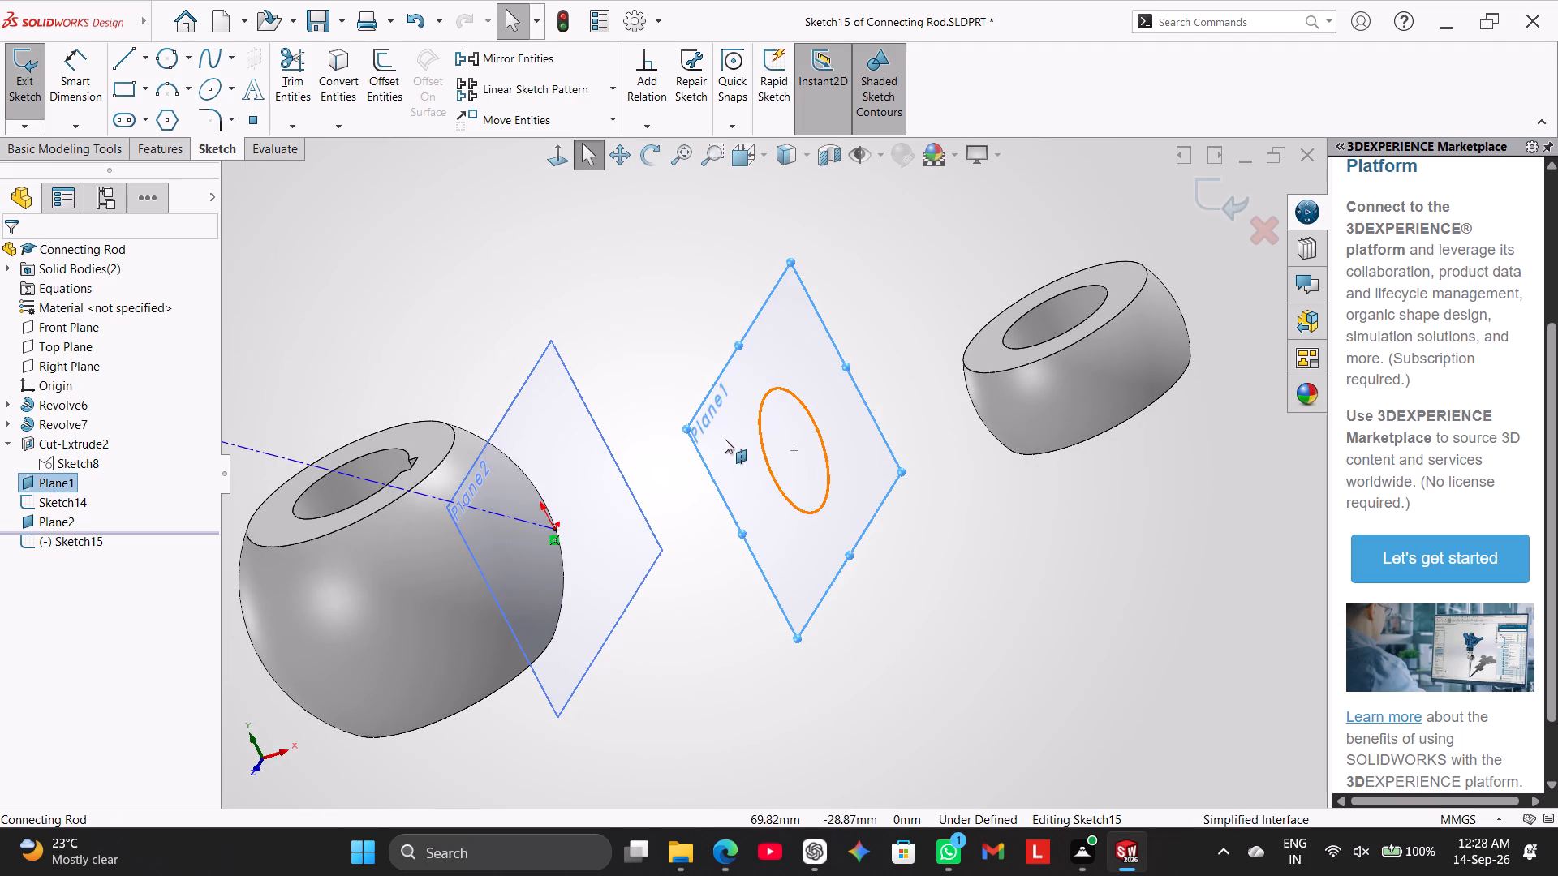
pyautogui.click(551, 157)
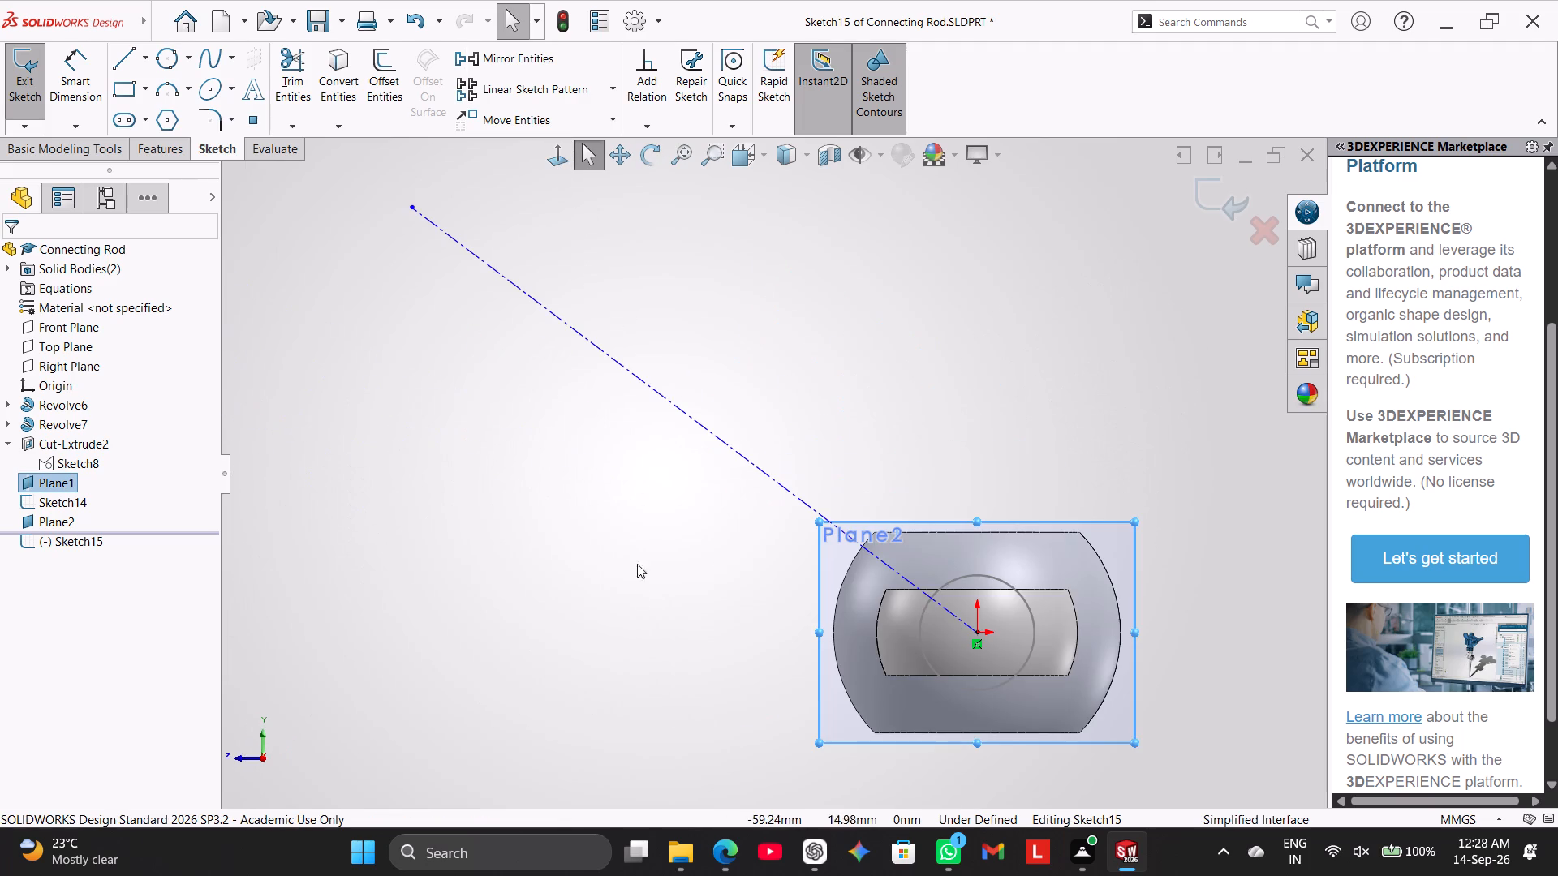
pyautogui.moveTo(656, 582); pyautogui.dragTo(678, 595, button='middle')
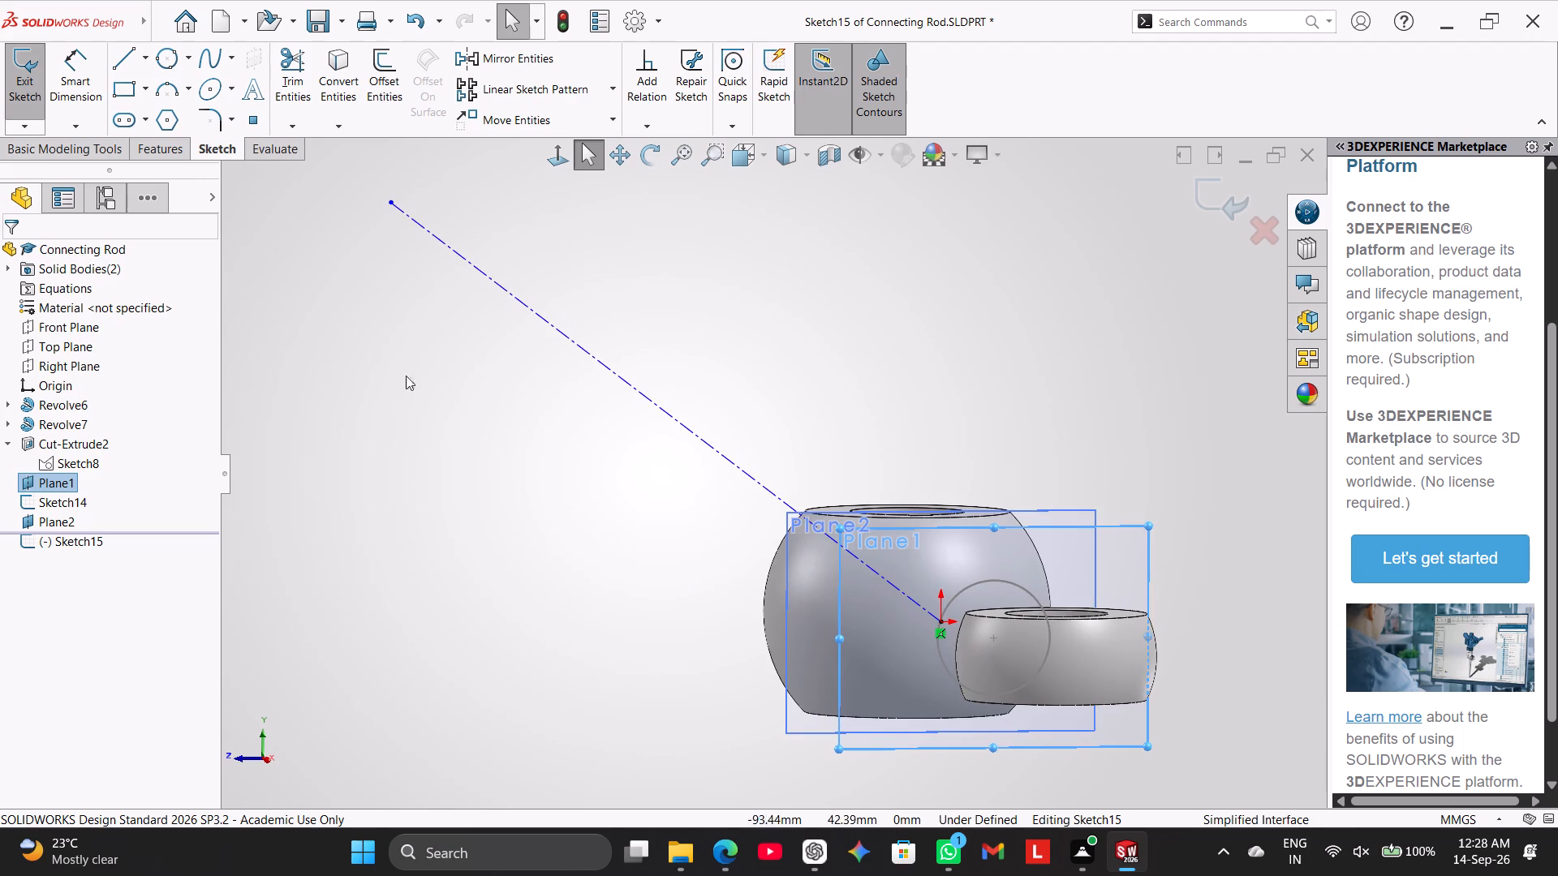
pyautogui.moveTo(505, 519); pyautogui.dragTo(609, 563, button='middle')
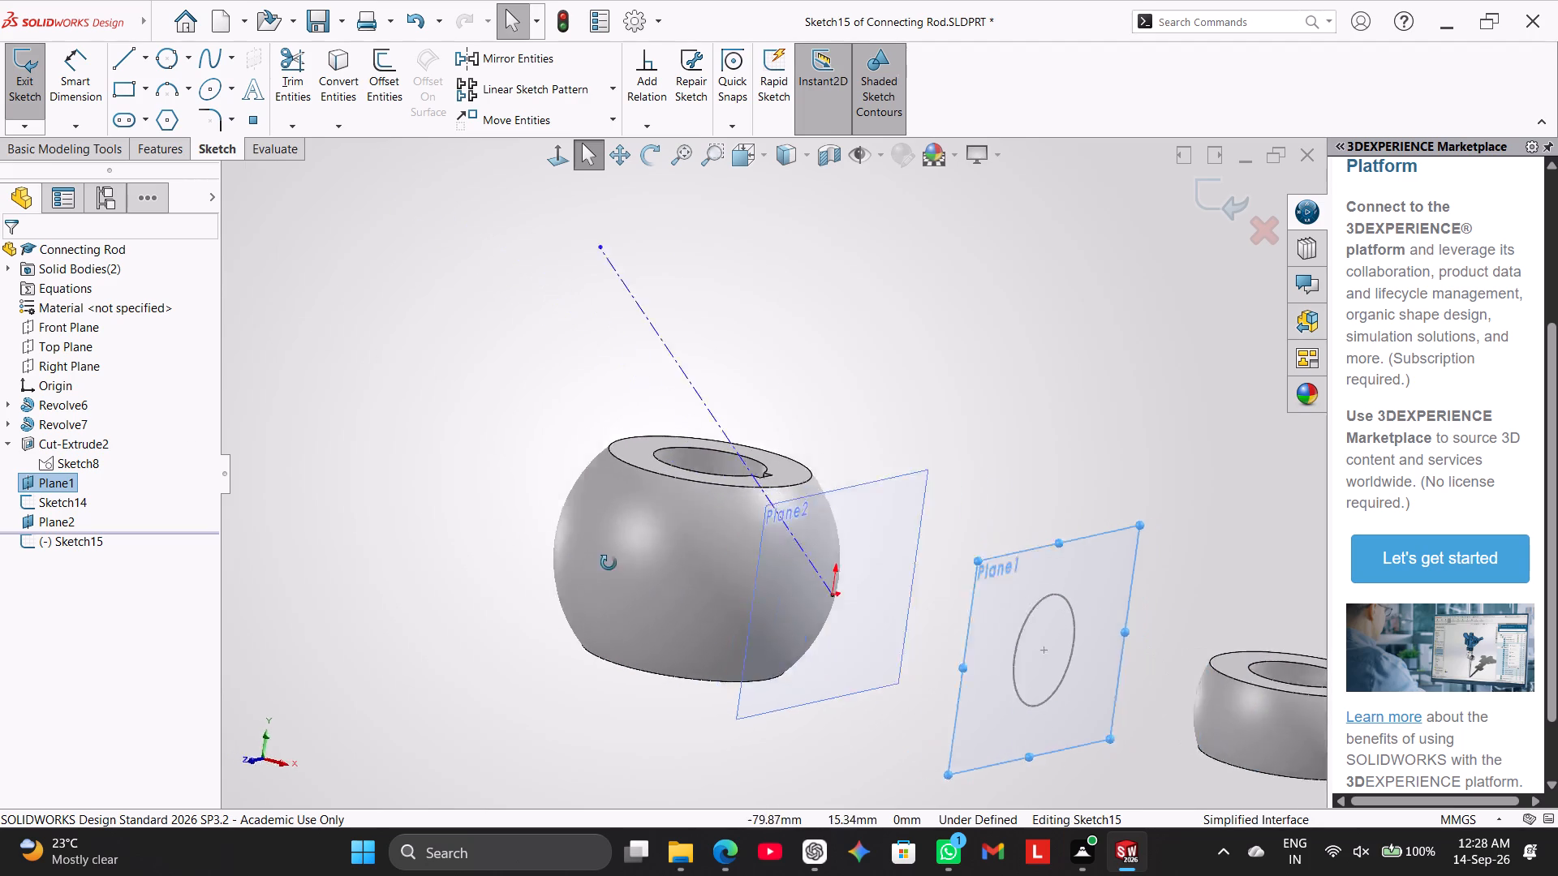
pyautogui.moveTo(609, 563); pyautogui.dragTo(538, 550, button='middle')
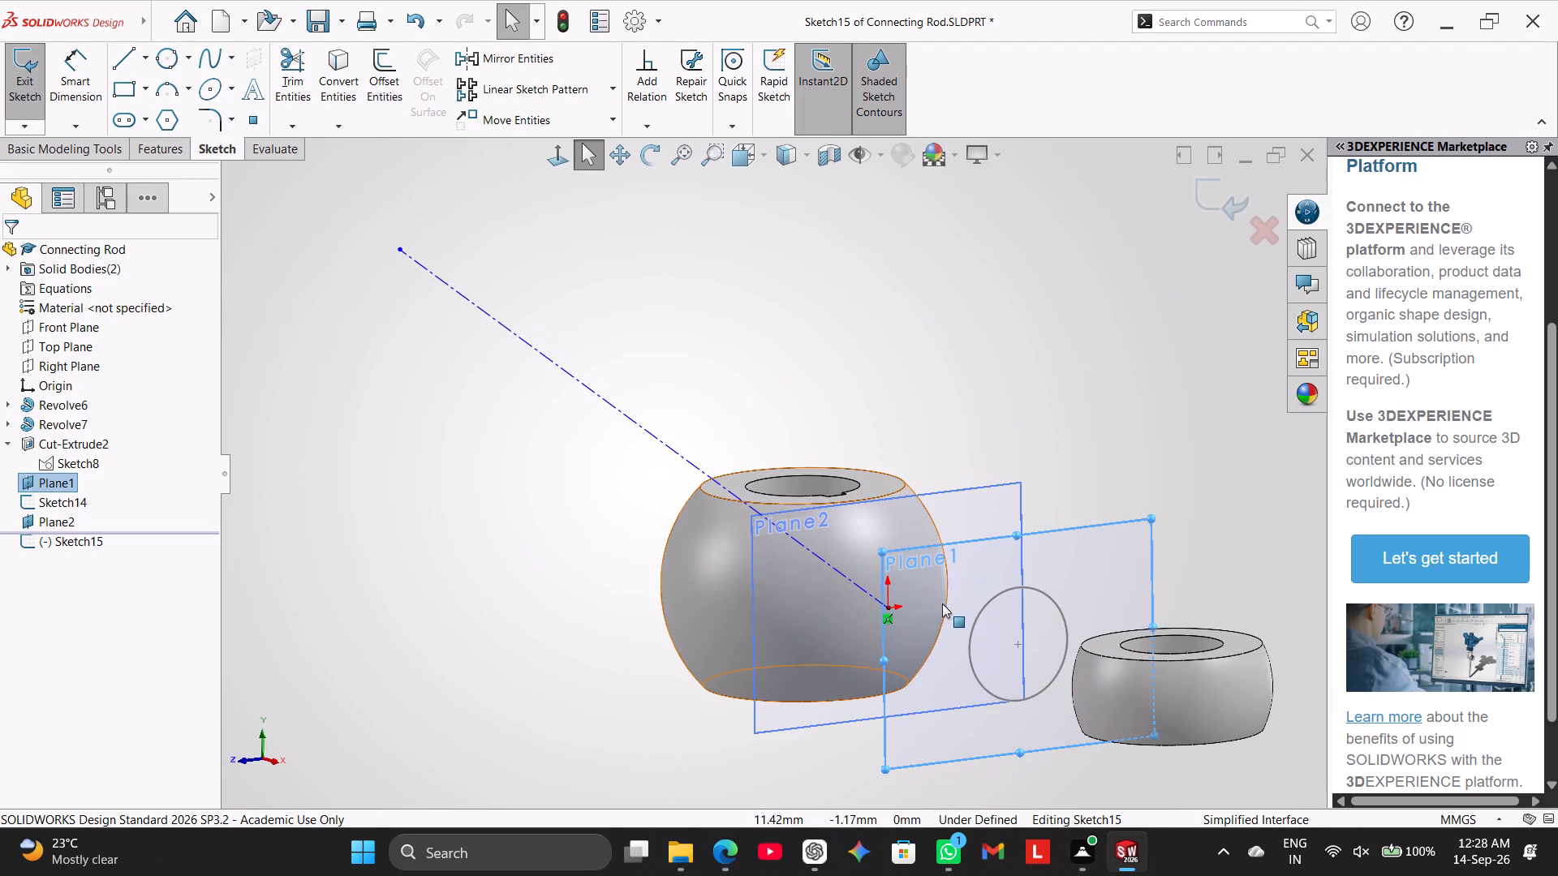
# Exit the Plane2 sketch, keeping the construction centerline in it.
pyautogui.click(952, 554)
pyautogui.rightClick(500, 469)
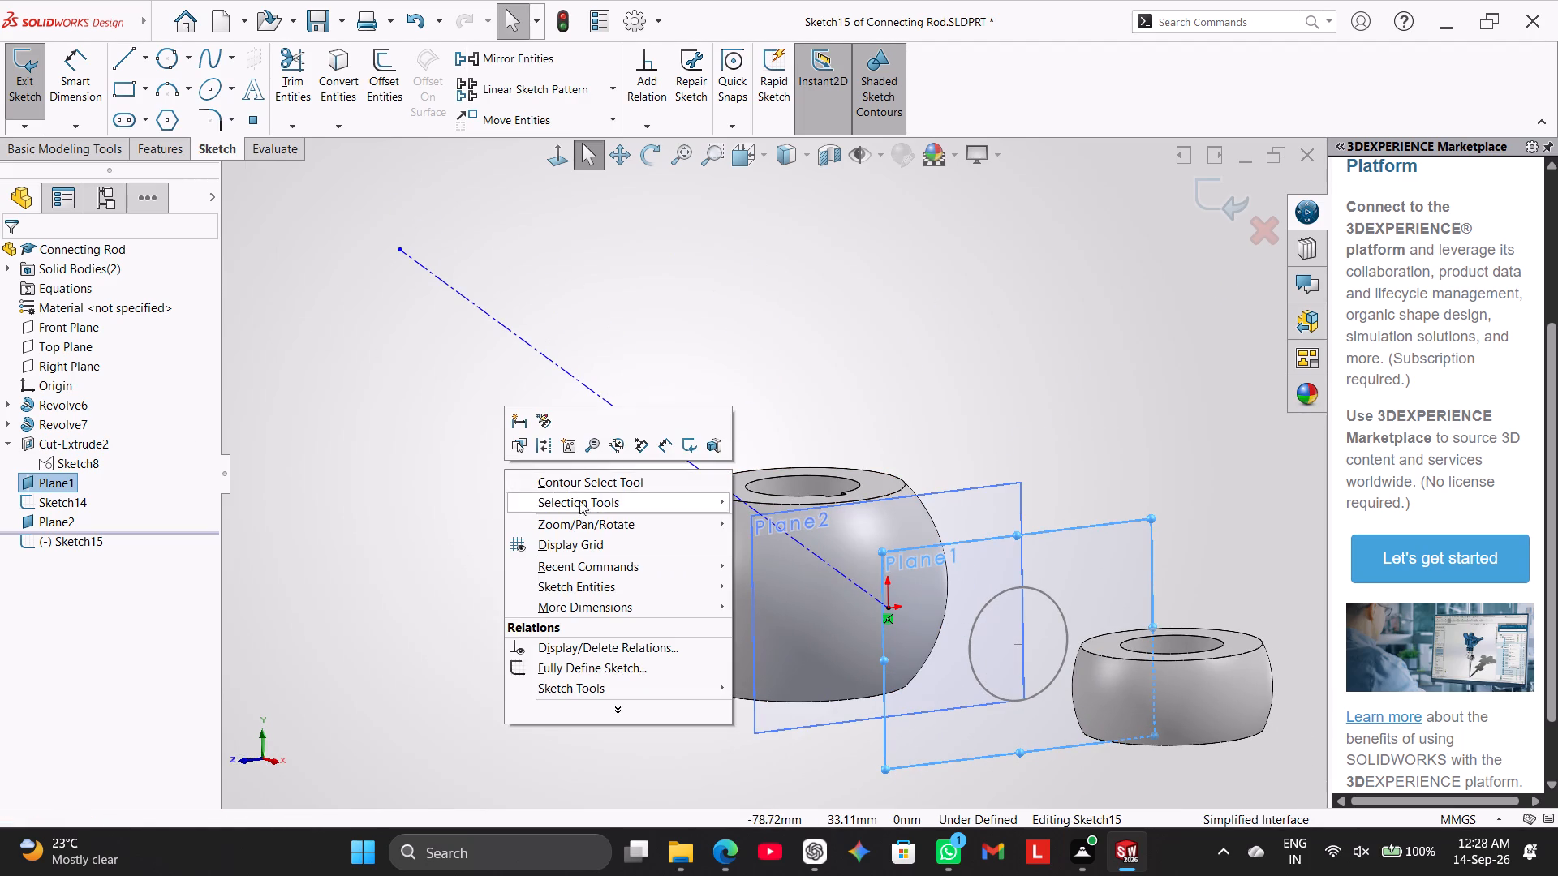
pyautogui.click(355, 418)
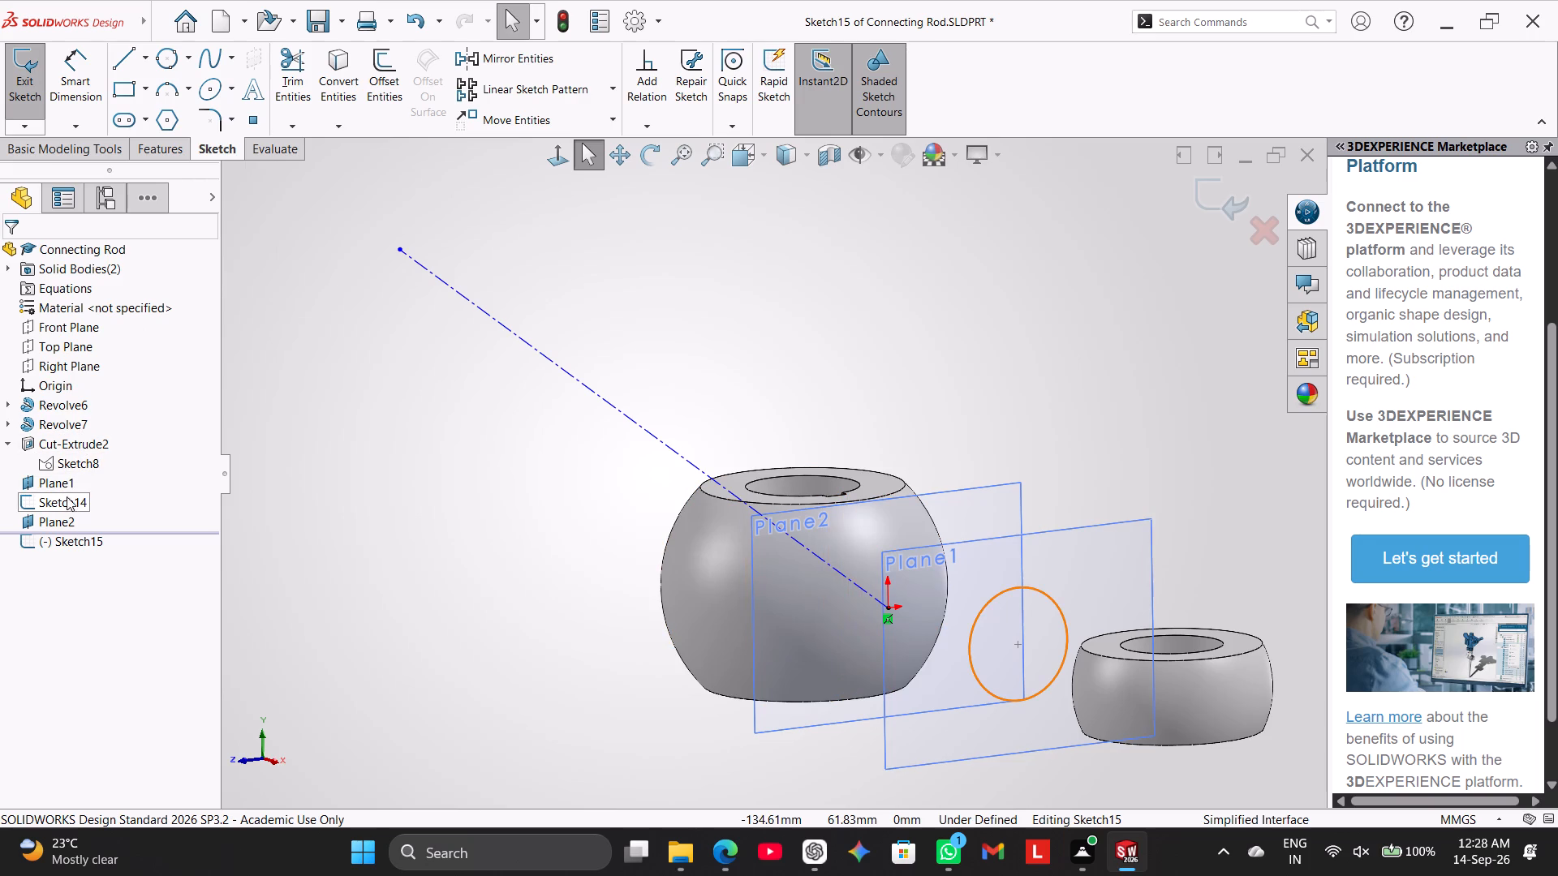
pyautogui.click(69, 472)
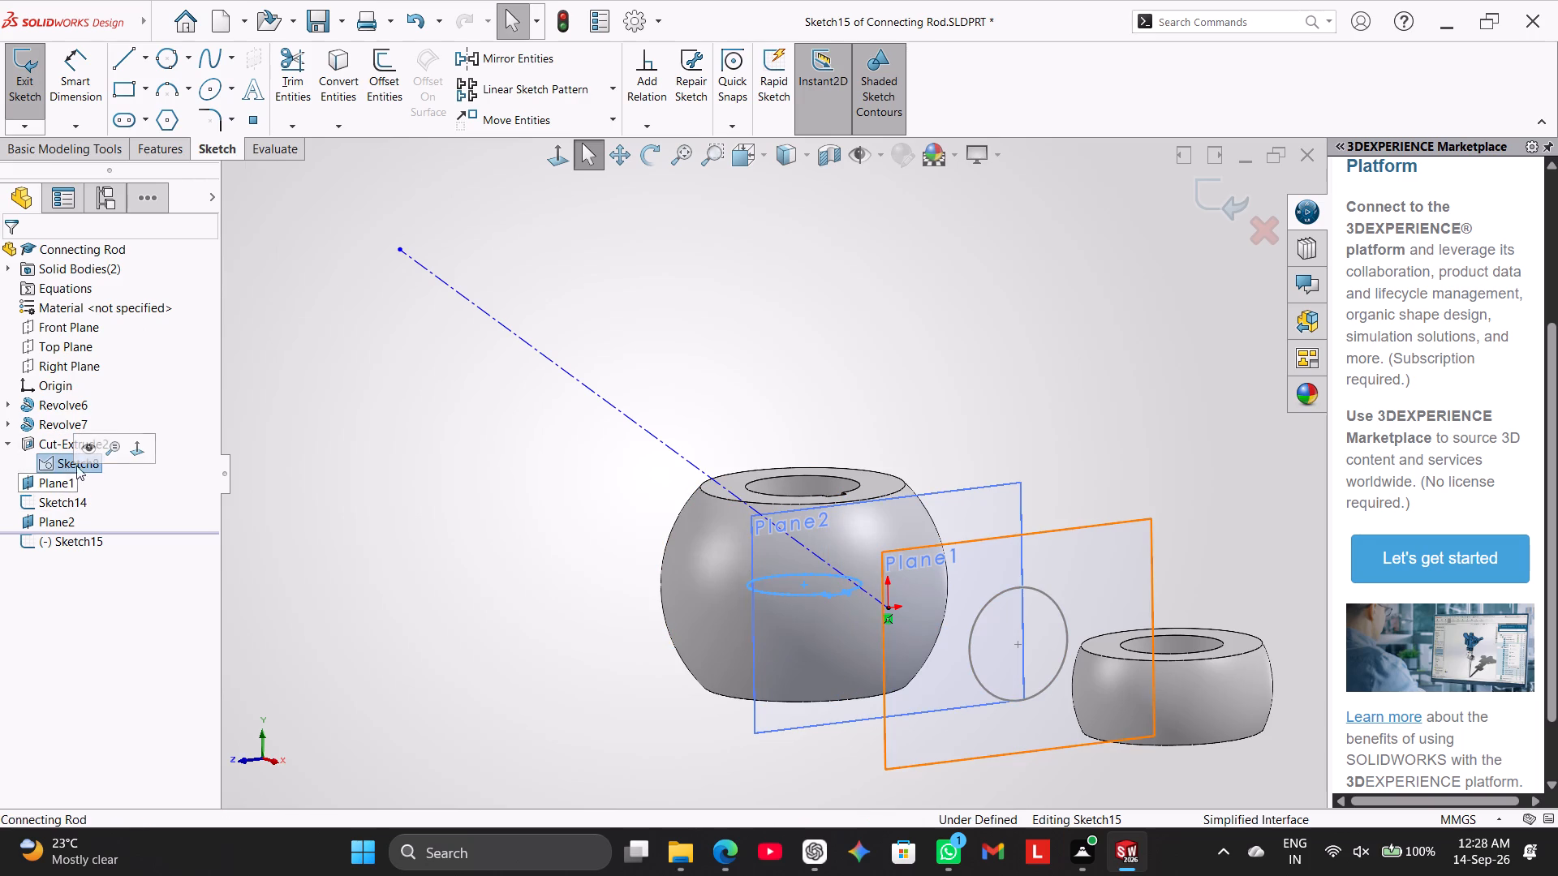
pyautogui.click(29, 71)
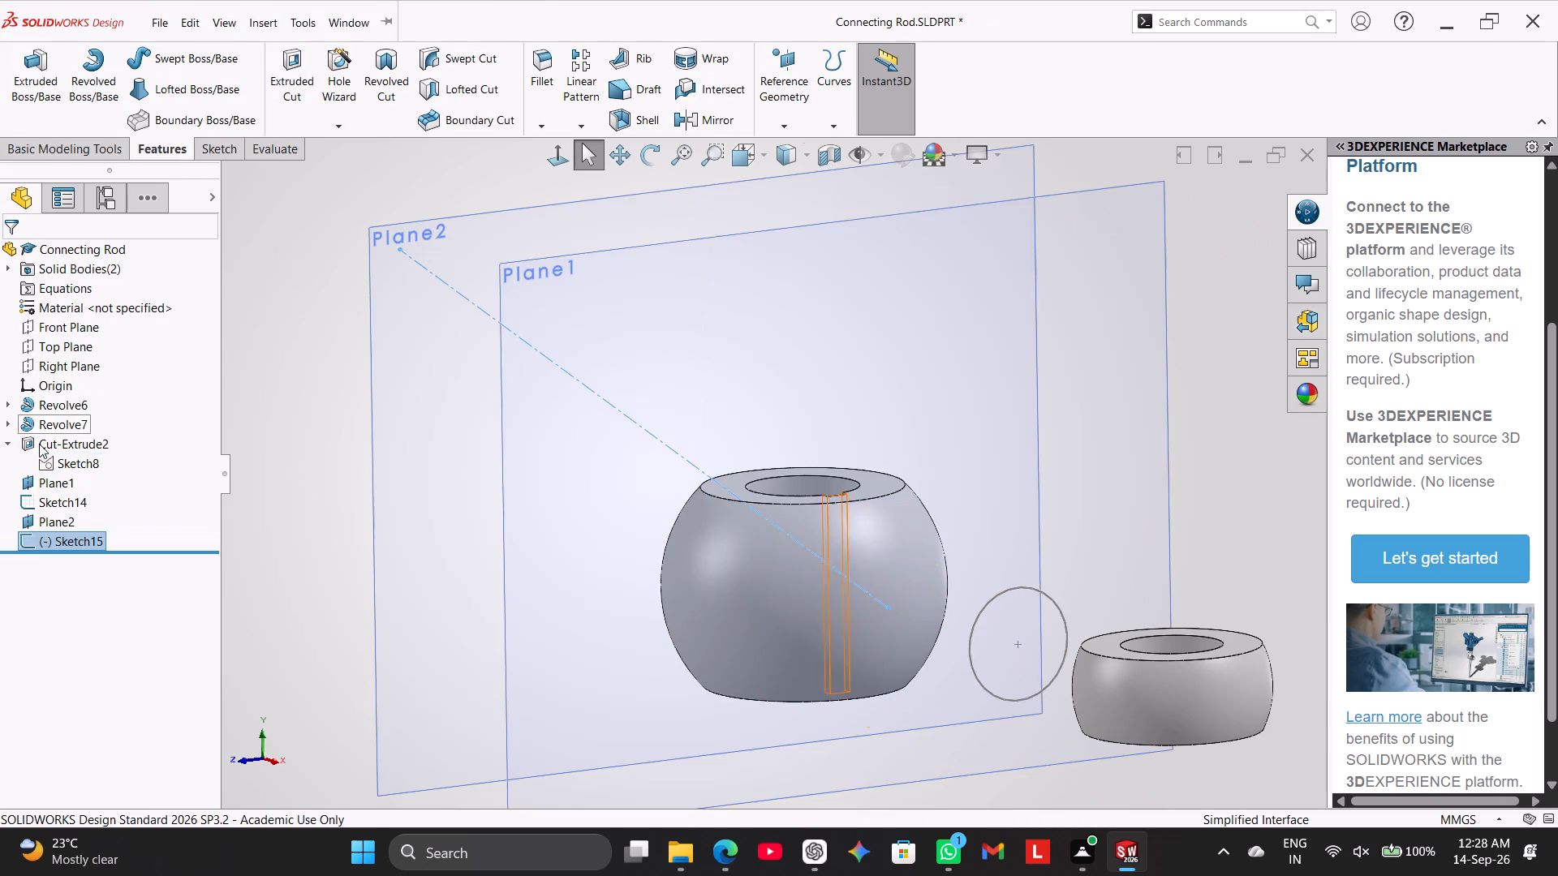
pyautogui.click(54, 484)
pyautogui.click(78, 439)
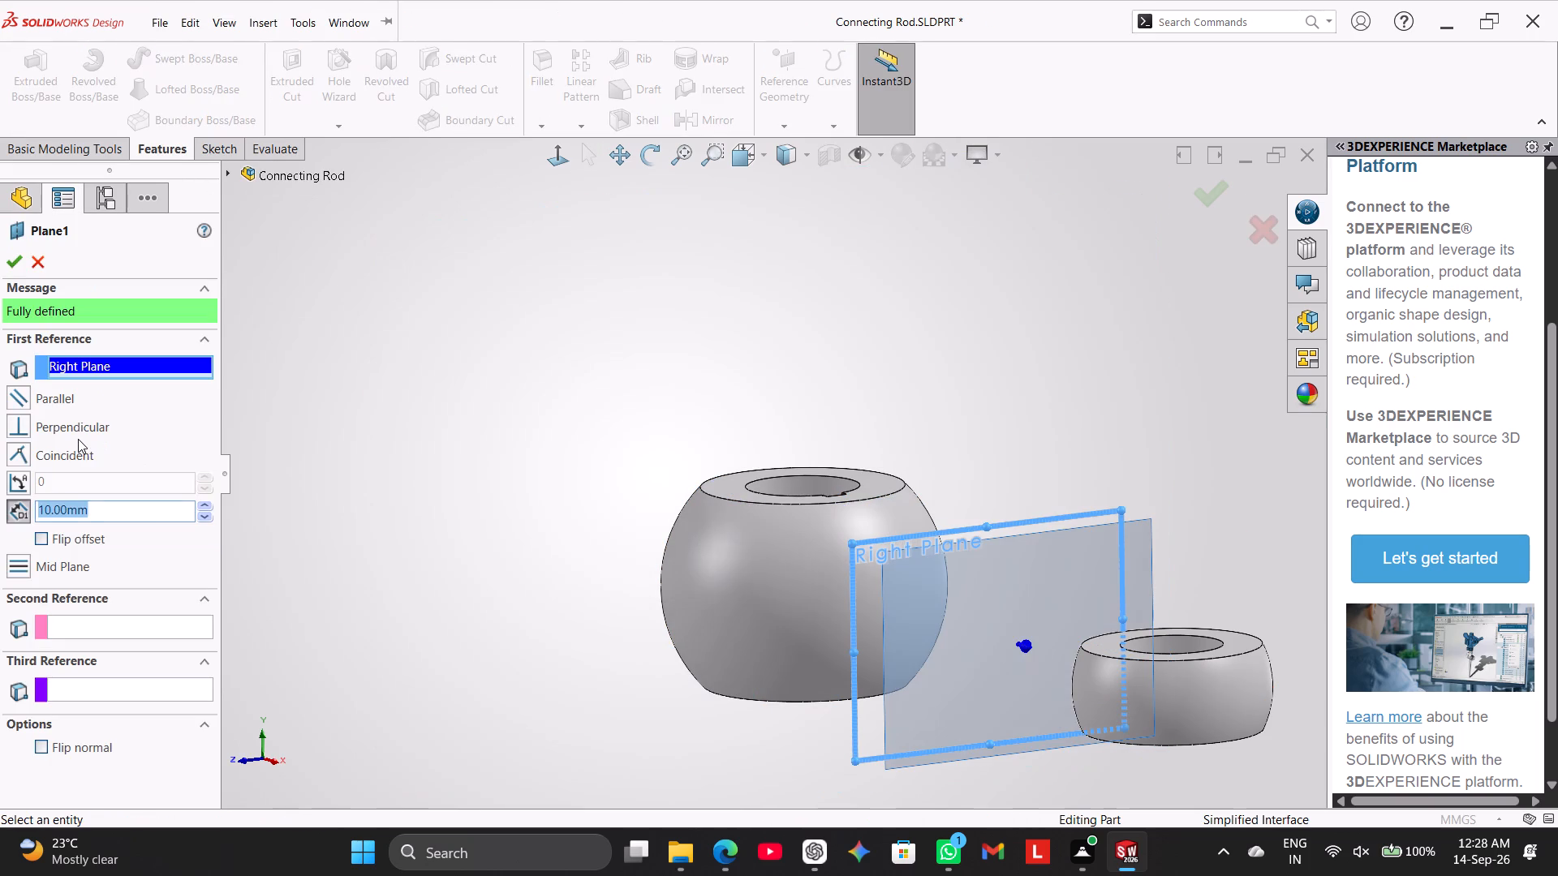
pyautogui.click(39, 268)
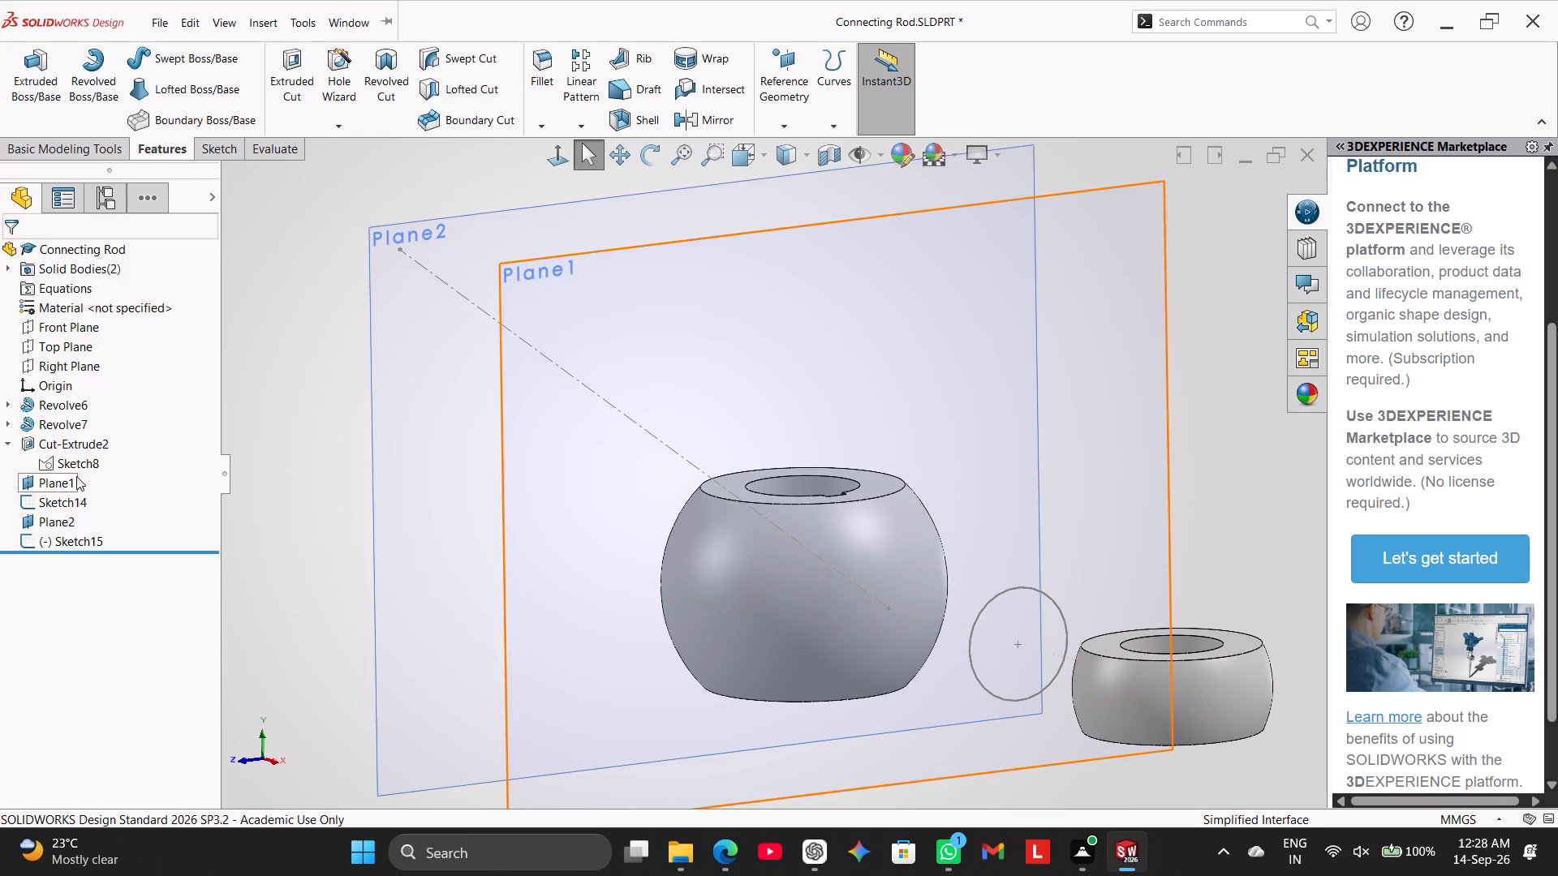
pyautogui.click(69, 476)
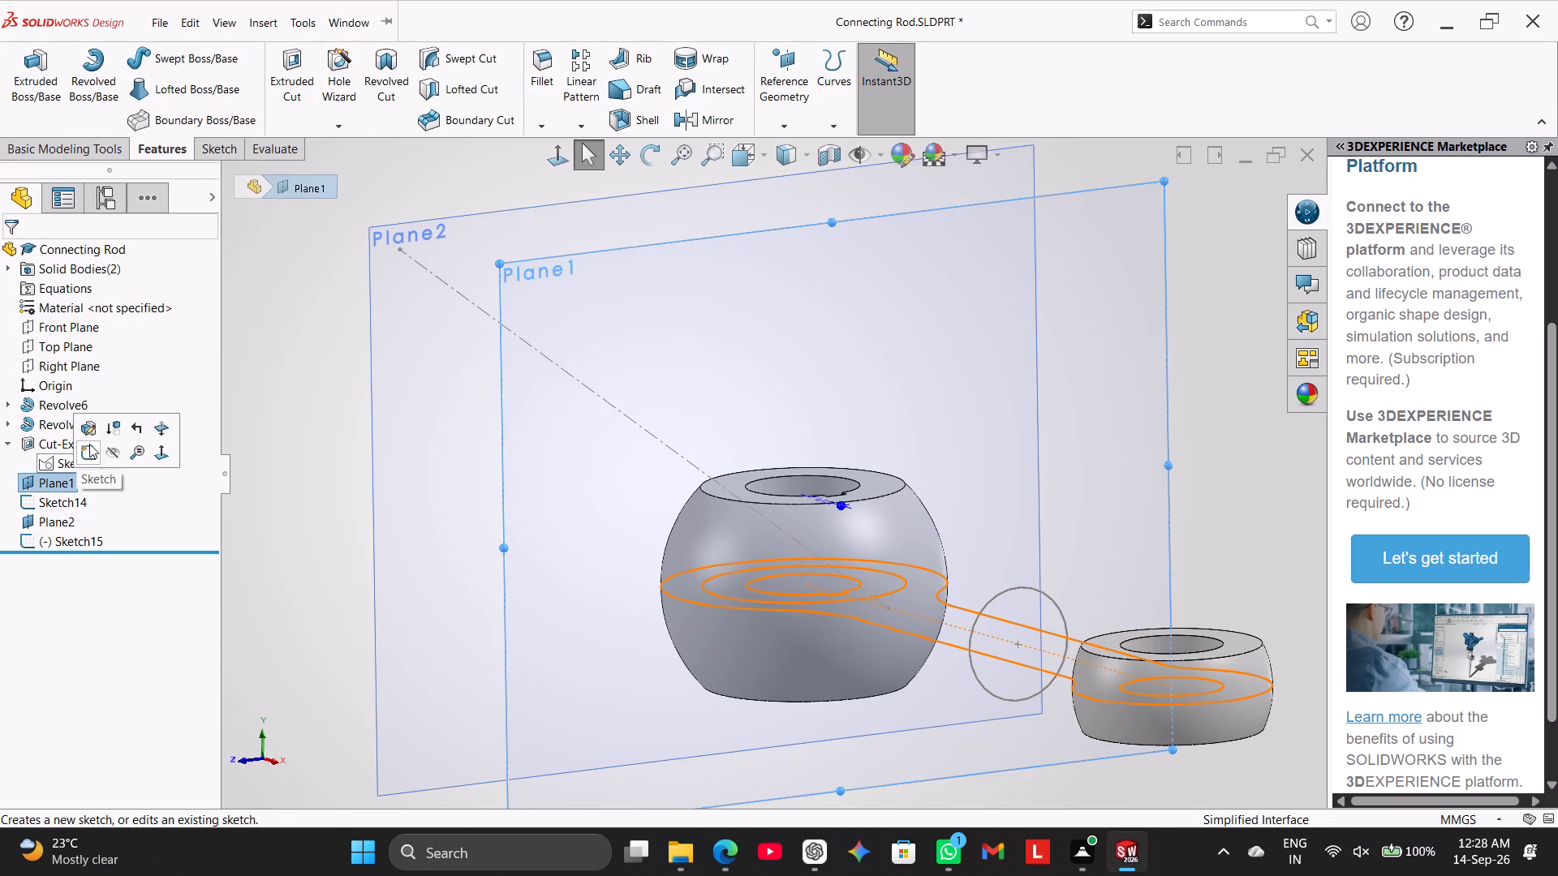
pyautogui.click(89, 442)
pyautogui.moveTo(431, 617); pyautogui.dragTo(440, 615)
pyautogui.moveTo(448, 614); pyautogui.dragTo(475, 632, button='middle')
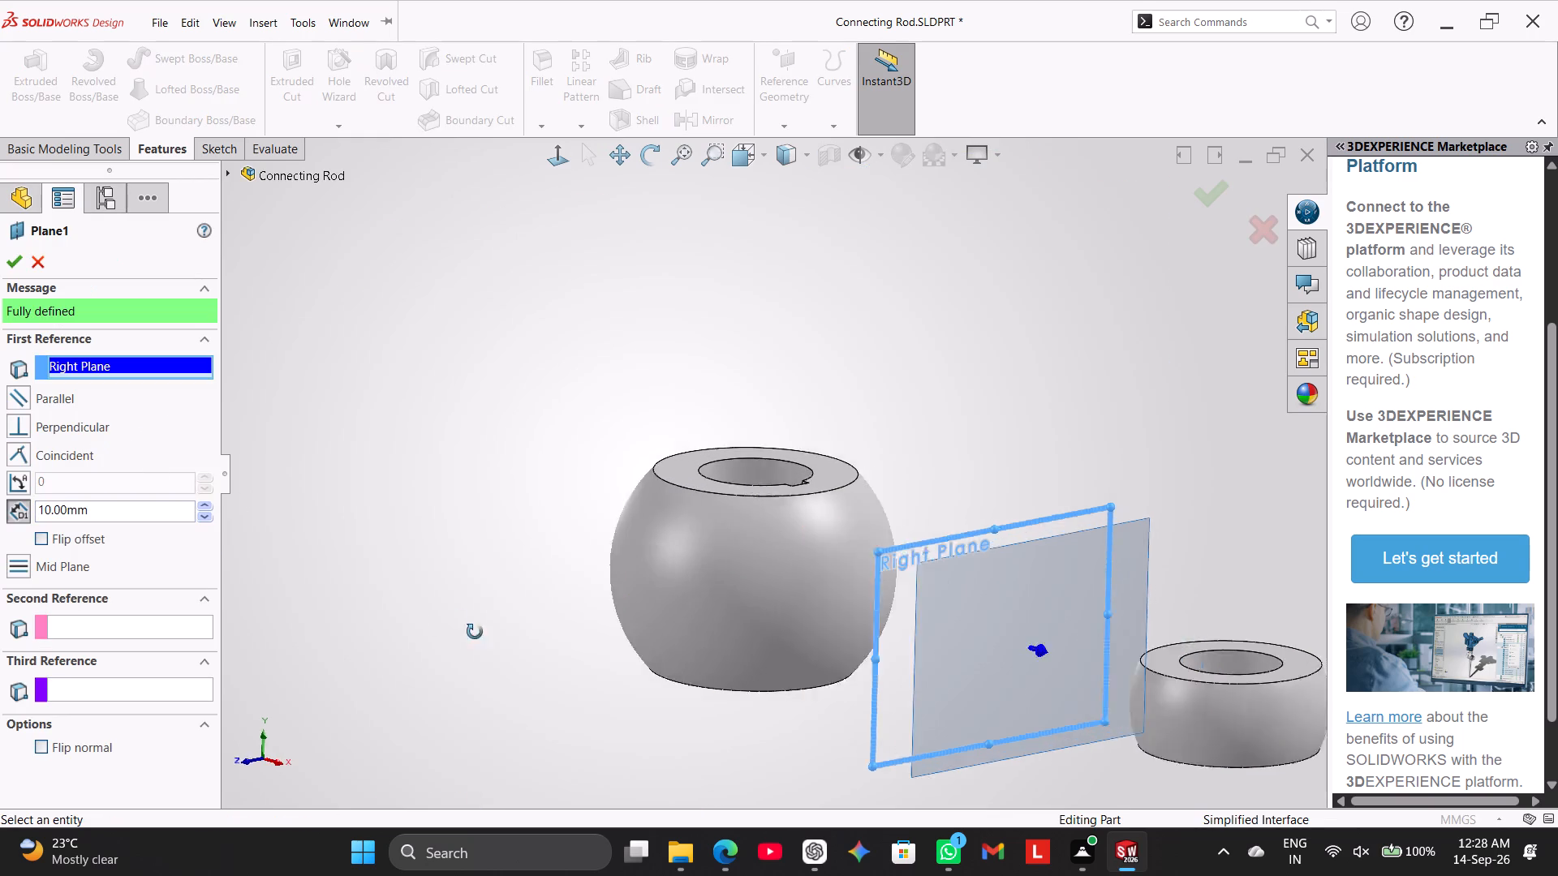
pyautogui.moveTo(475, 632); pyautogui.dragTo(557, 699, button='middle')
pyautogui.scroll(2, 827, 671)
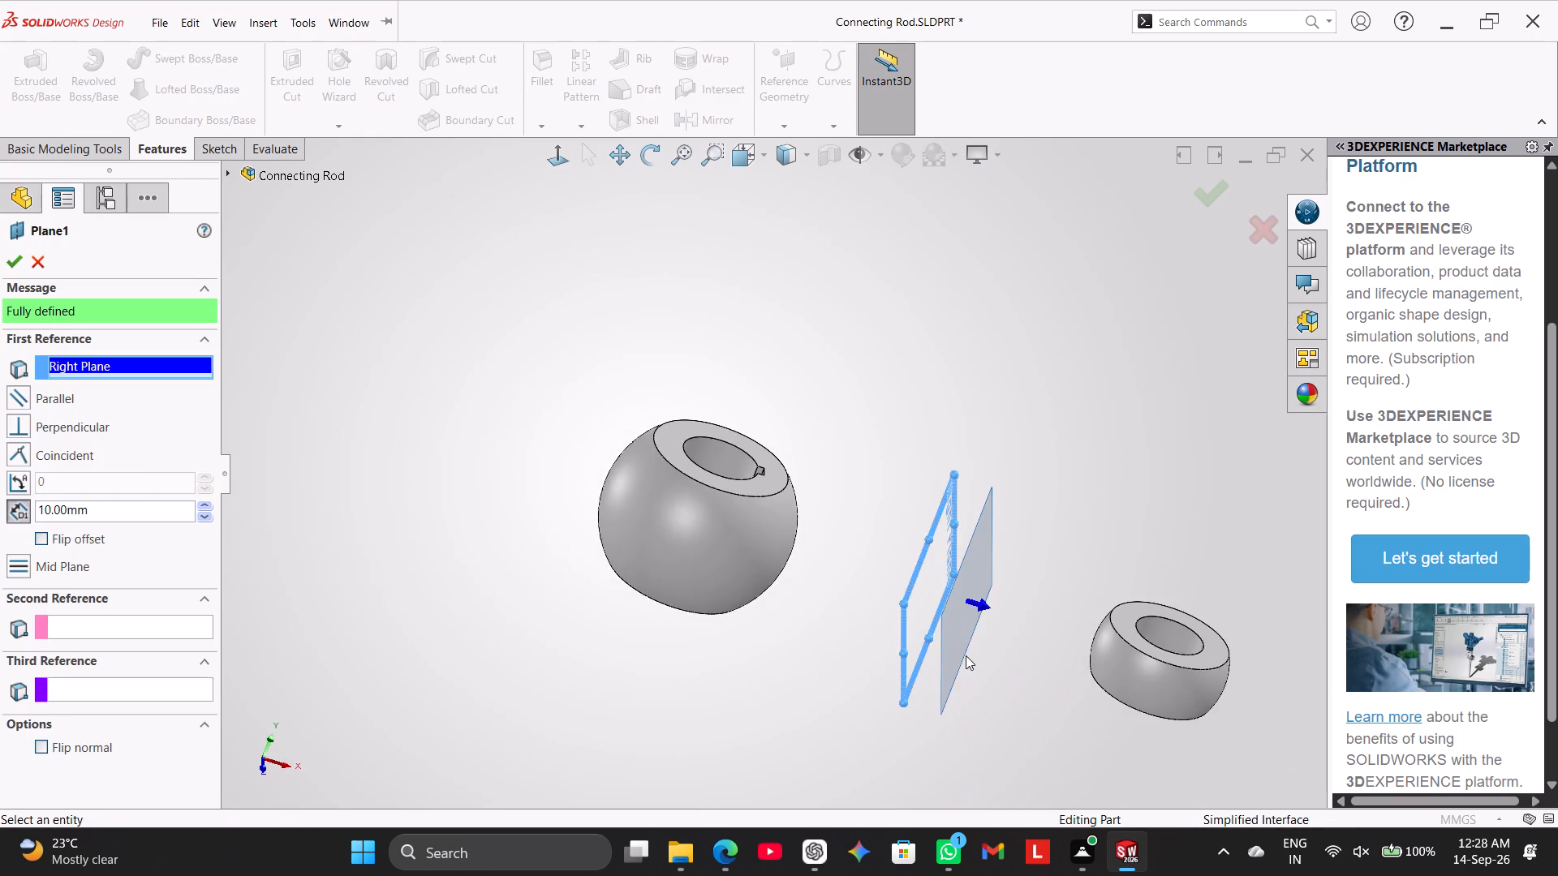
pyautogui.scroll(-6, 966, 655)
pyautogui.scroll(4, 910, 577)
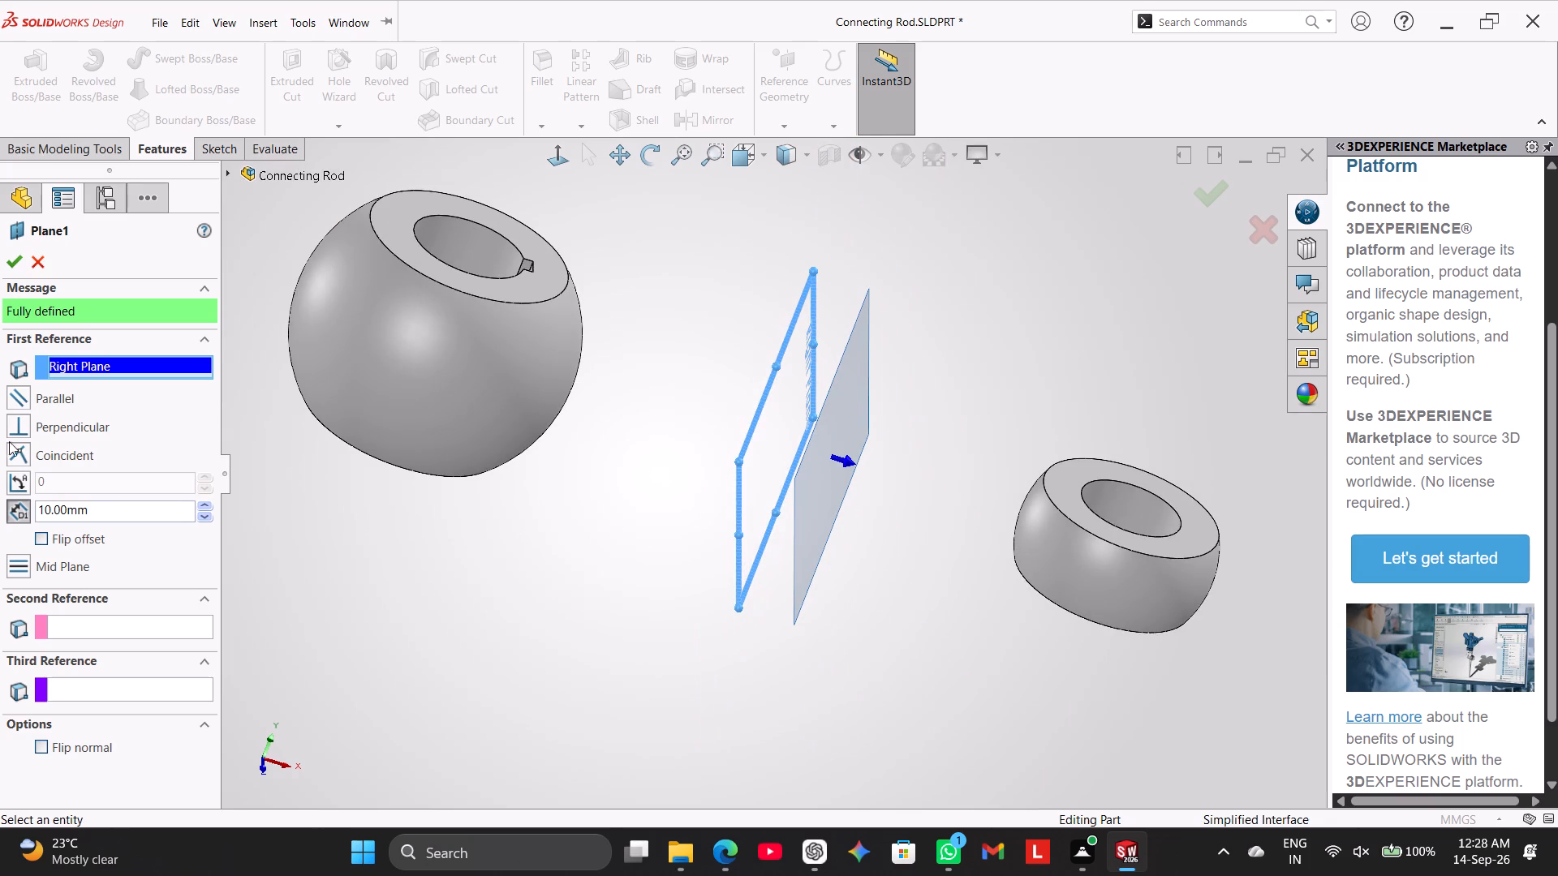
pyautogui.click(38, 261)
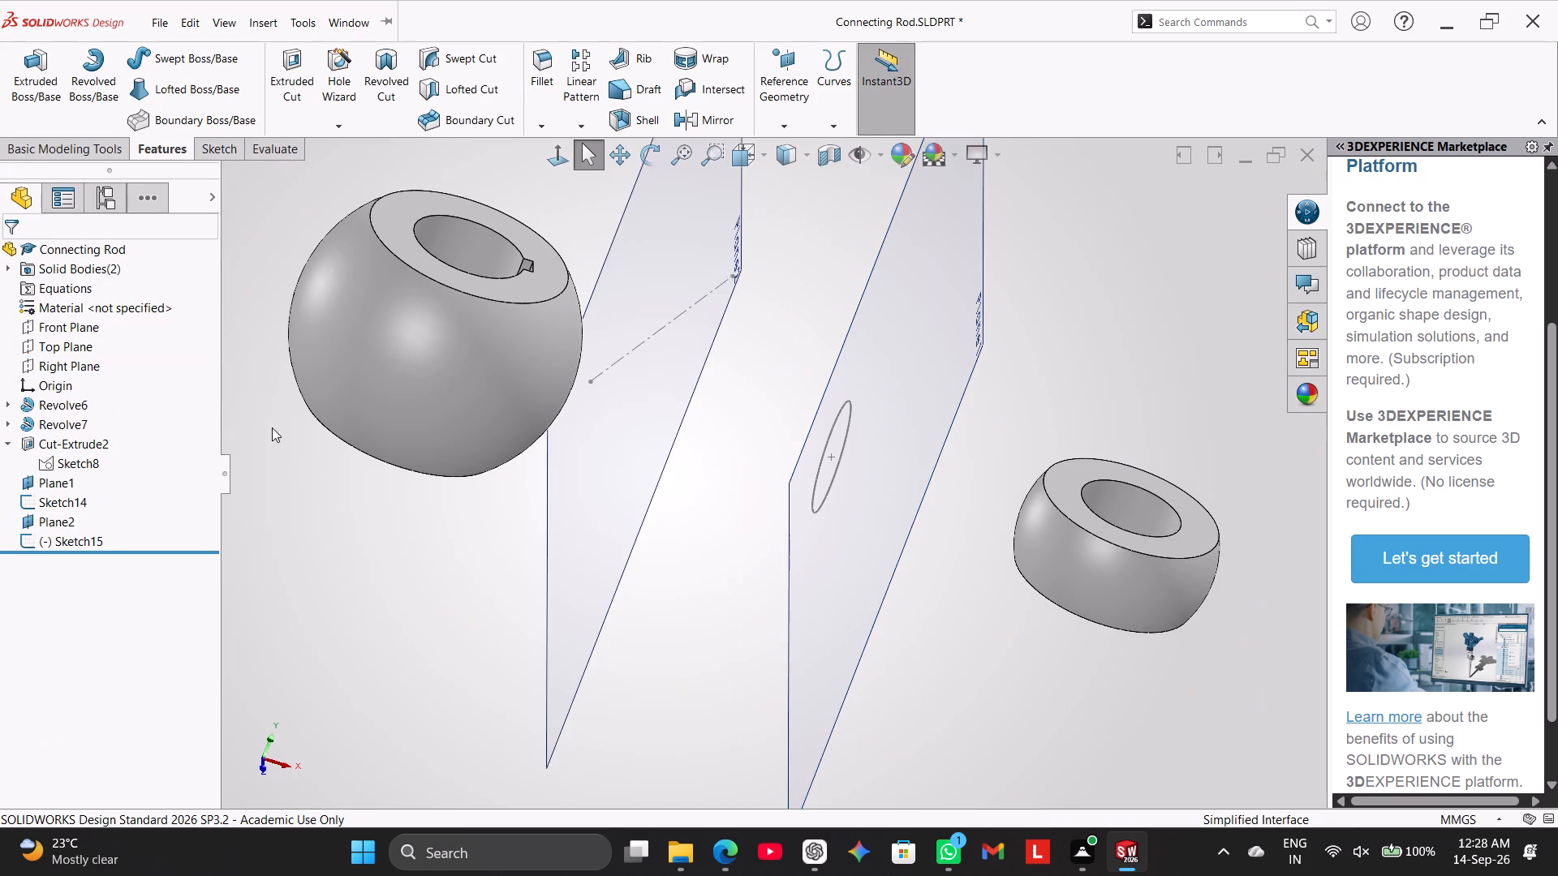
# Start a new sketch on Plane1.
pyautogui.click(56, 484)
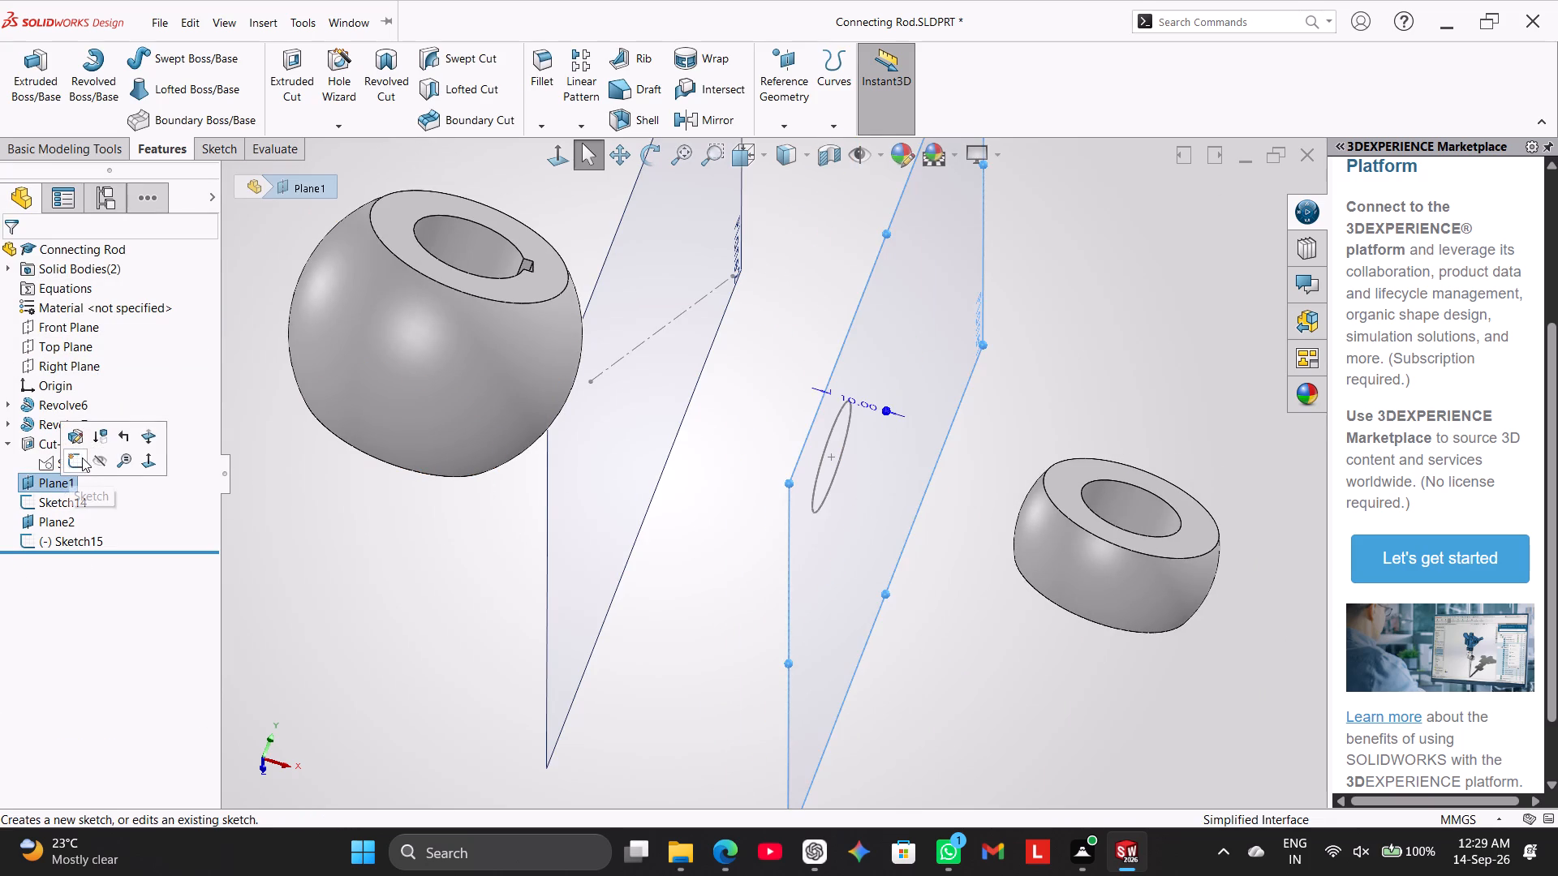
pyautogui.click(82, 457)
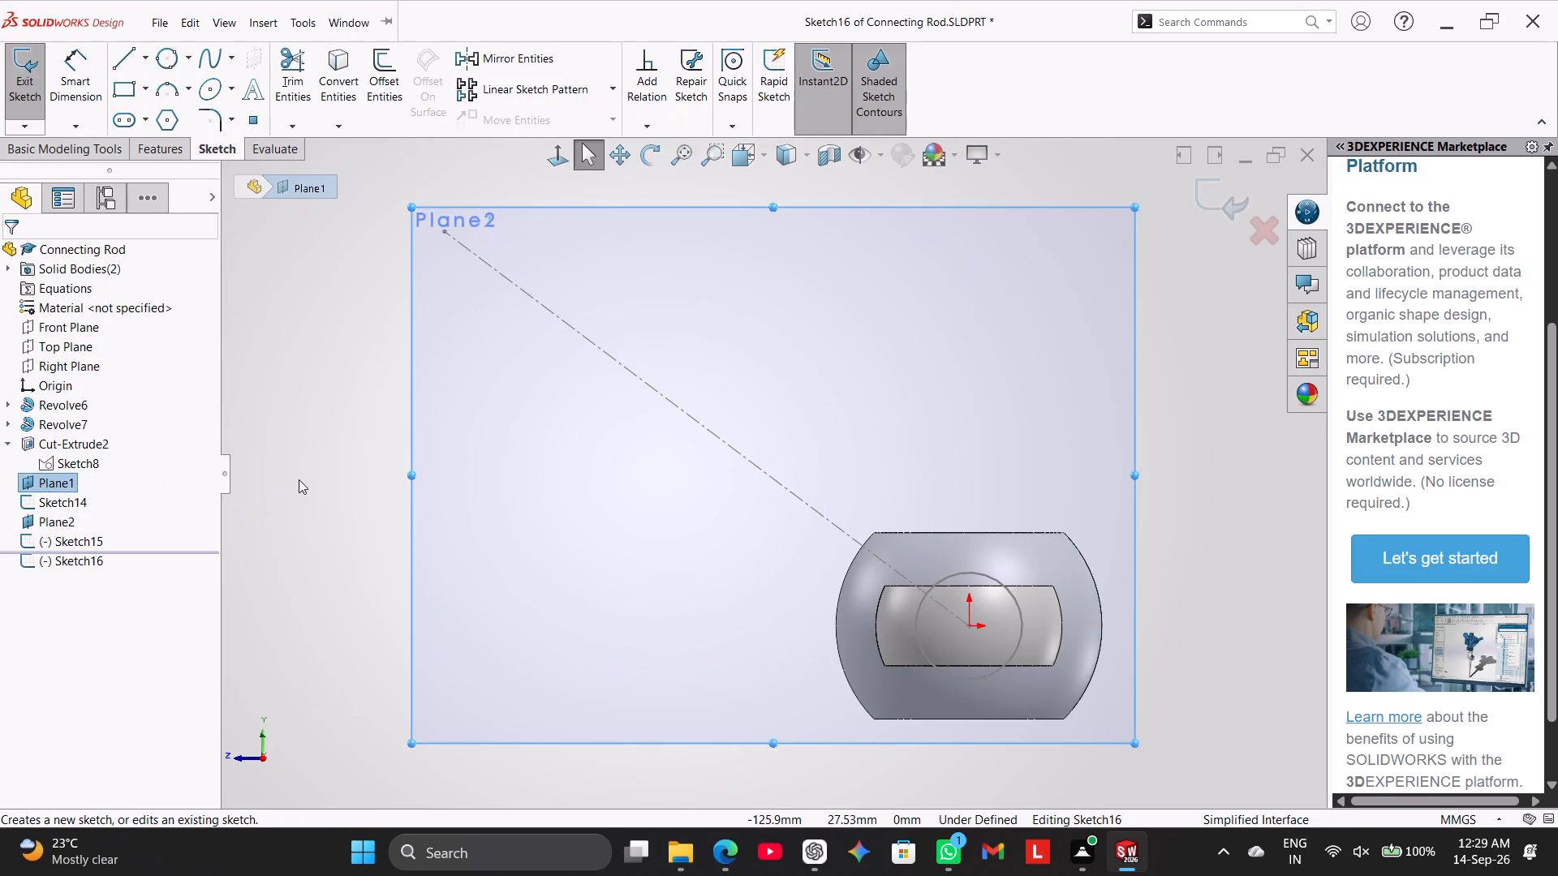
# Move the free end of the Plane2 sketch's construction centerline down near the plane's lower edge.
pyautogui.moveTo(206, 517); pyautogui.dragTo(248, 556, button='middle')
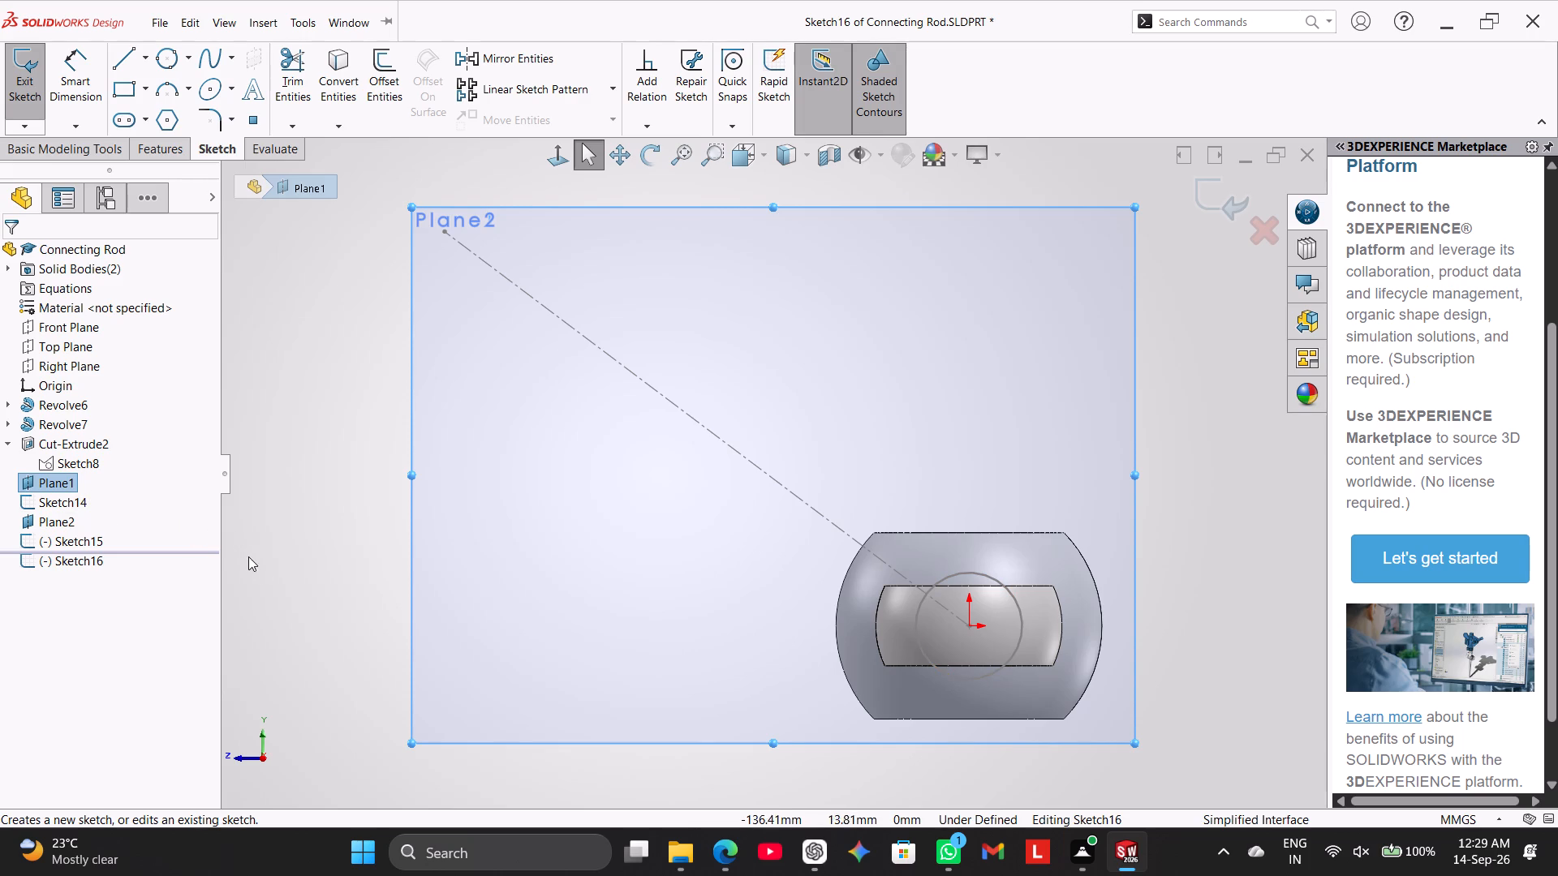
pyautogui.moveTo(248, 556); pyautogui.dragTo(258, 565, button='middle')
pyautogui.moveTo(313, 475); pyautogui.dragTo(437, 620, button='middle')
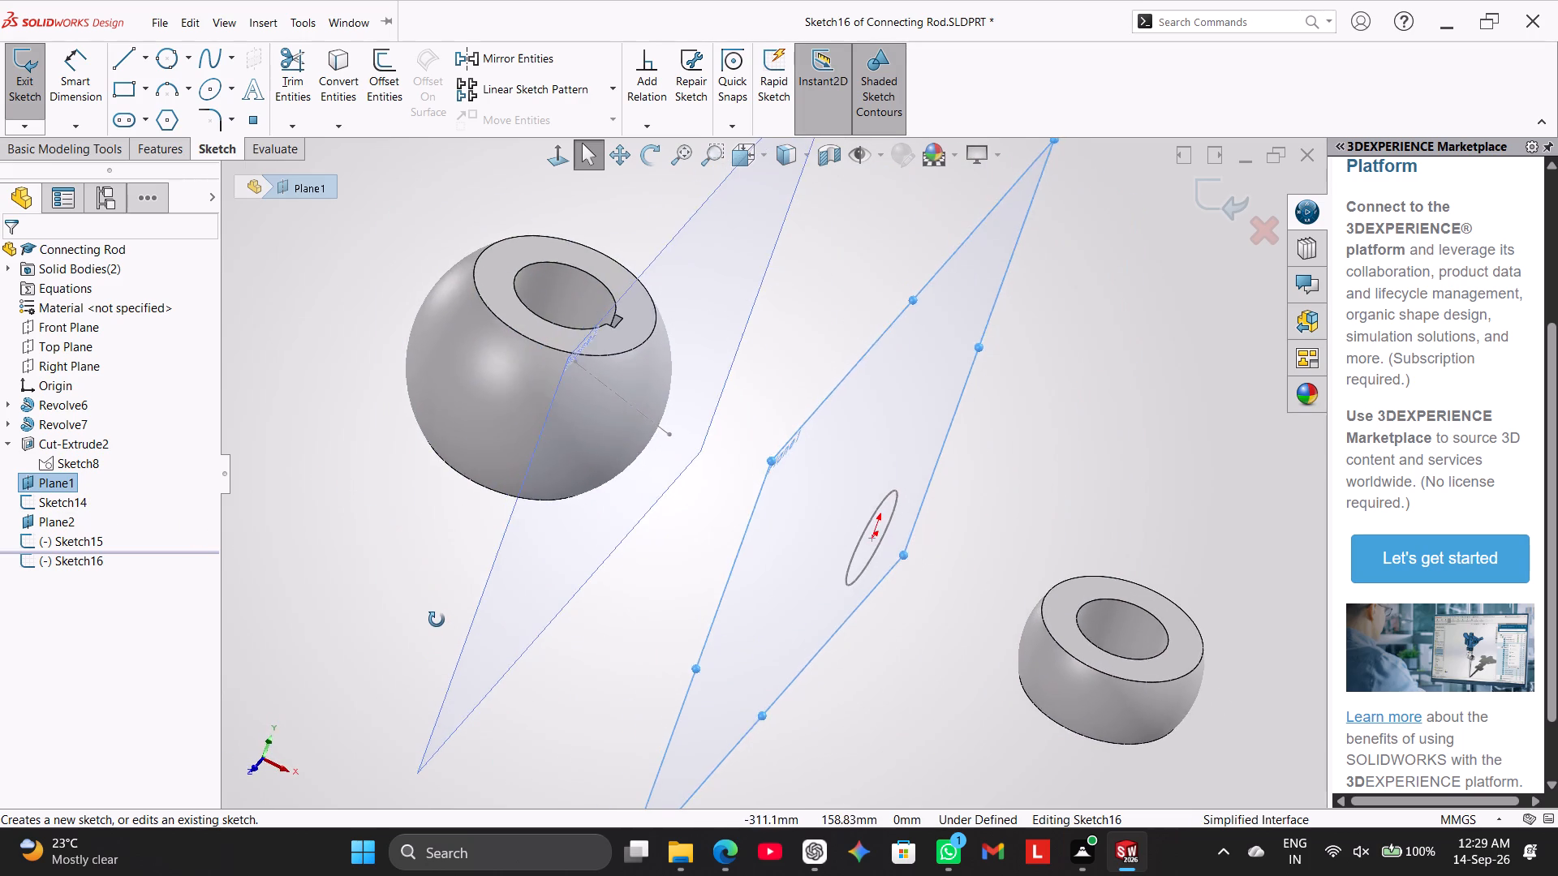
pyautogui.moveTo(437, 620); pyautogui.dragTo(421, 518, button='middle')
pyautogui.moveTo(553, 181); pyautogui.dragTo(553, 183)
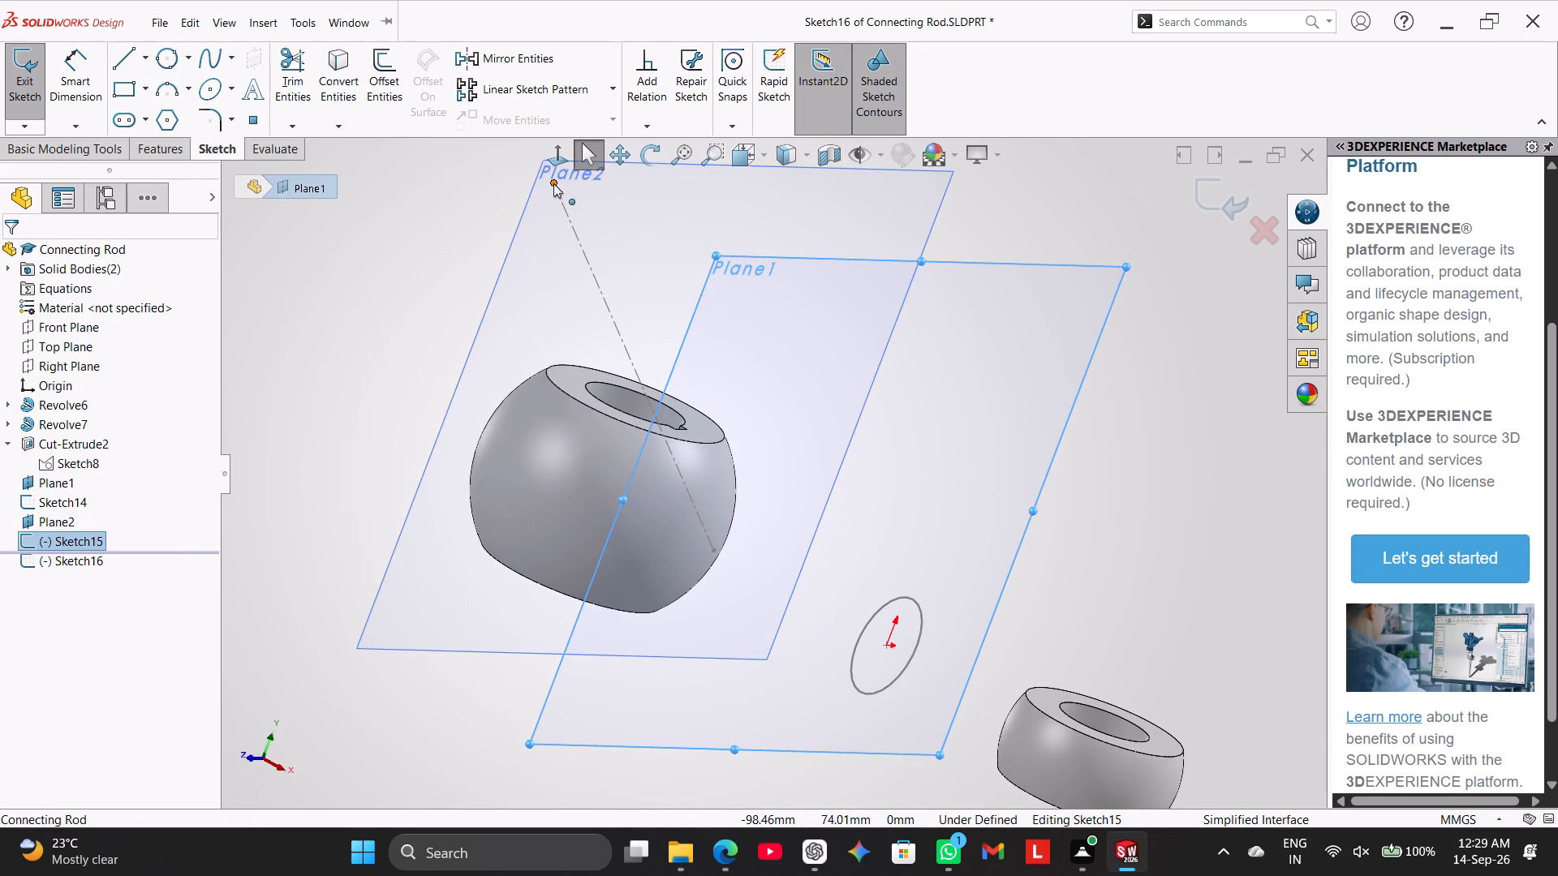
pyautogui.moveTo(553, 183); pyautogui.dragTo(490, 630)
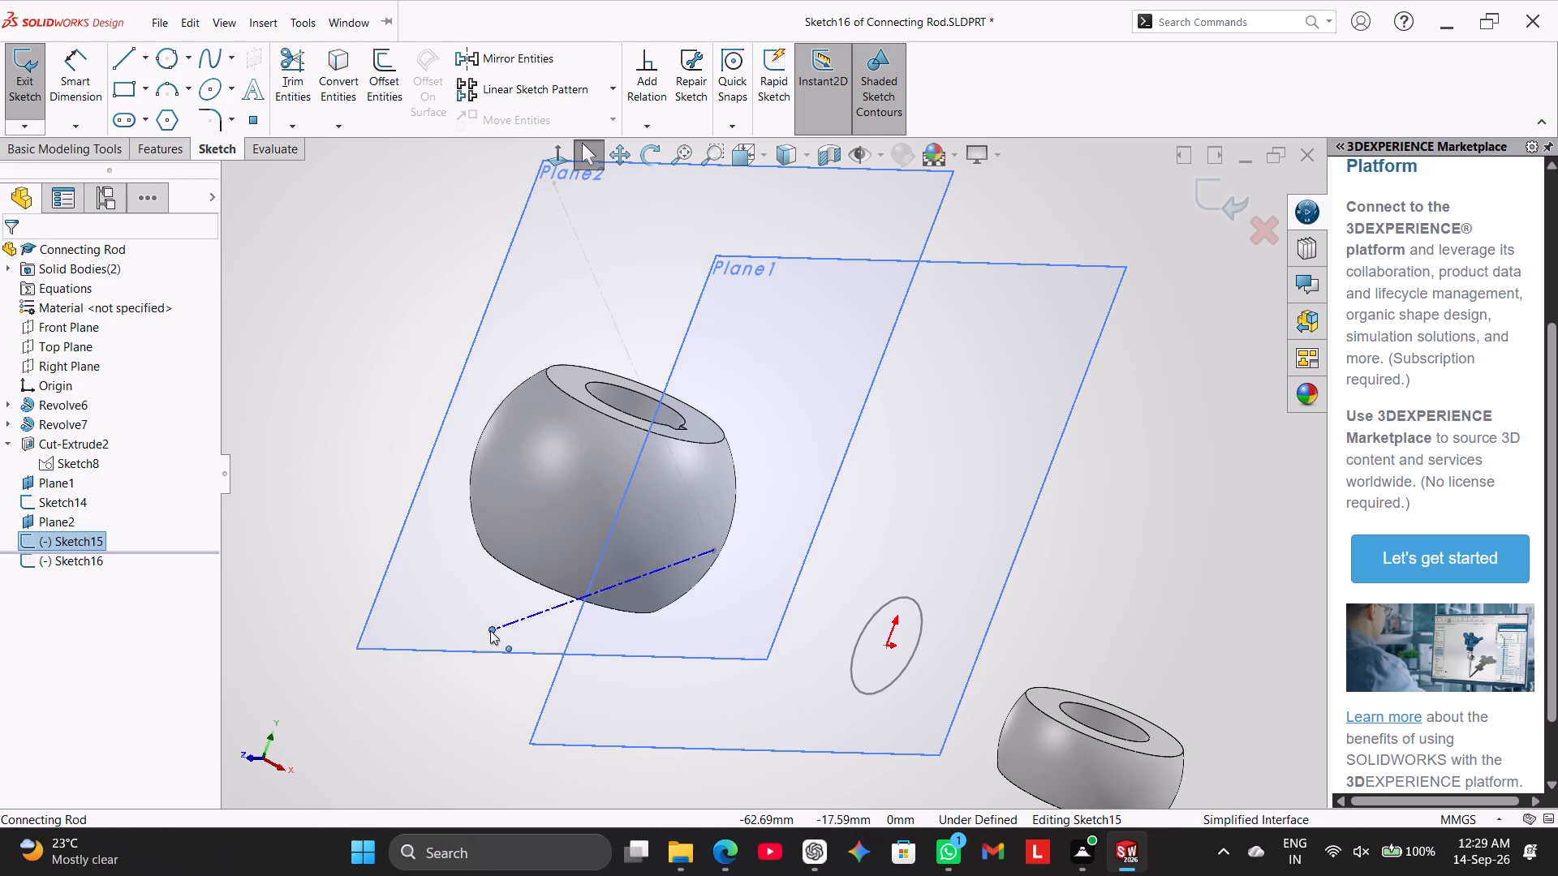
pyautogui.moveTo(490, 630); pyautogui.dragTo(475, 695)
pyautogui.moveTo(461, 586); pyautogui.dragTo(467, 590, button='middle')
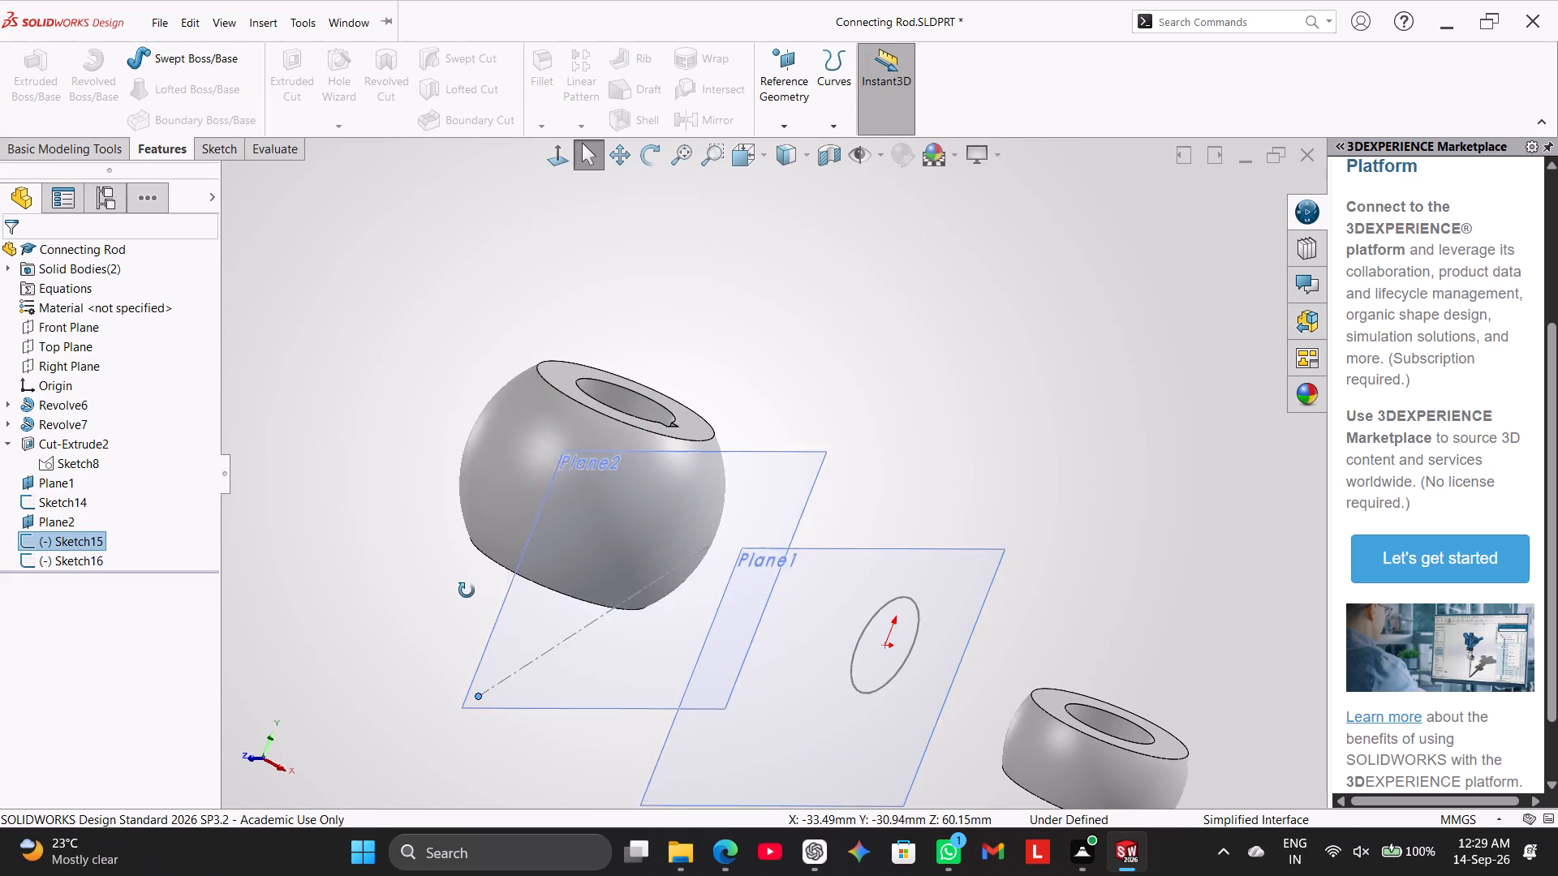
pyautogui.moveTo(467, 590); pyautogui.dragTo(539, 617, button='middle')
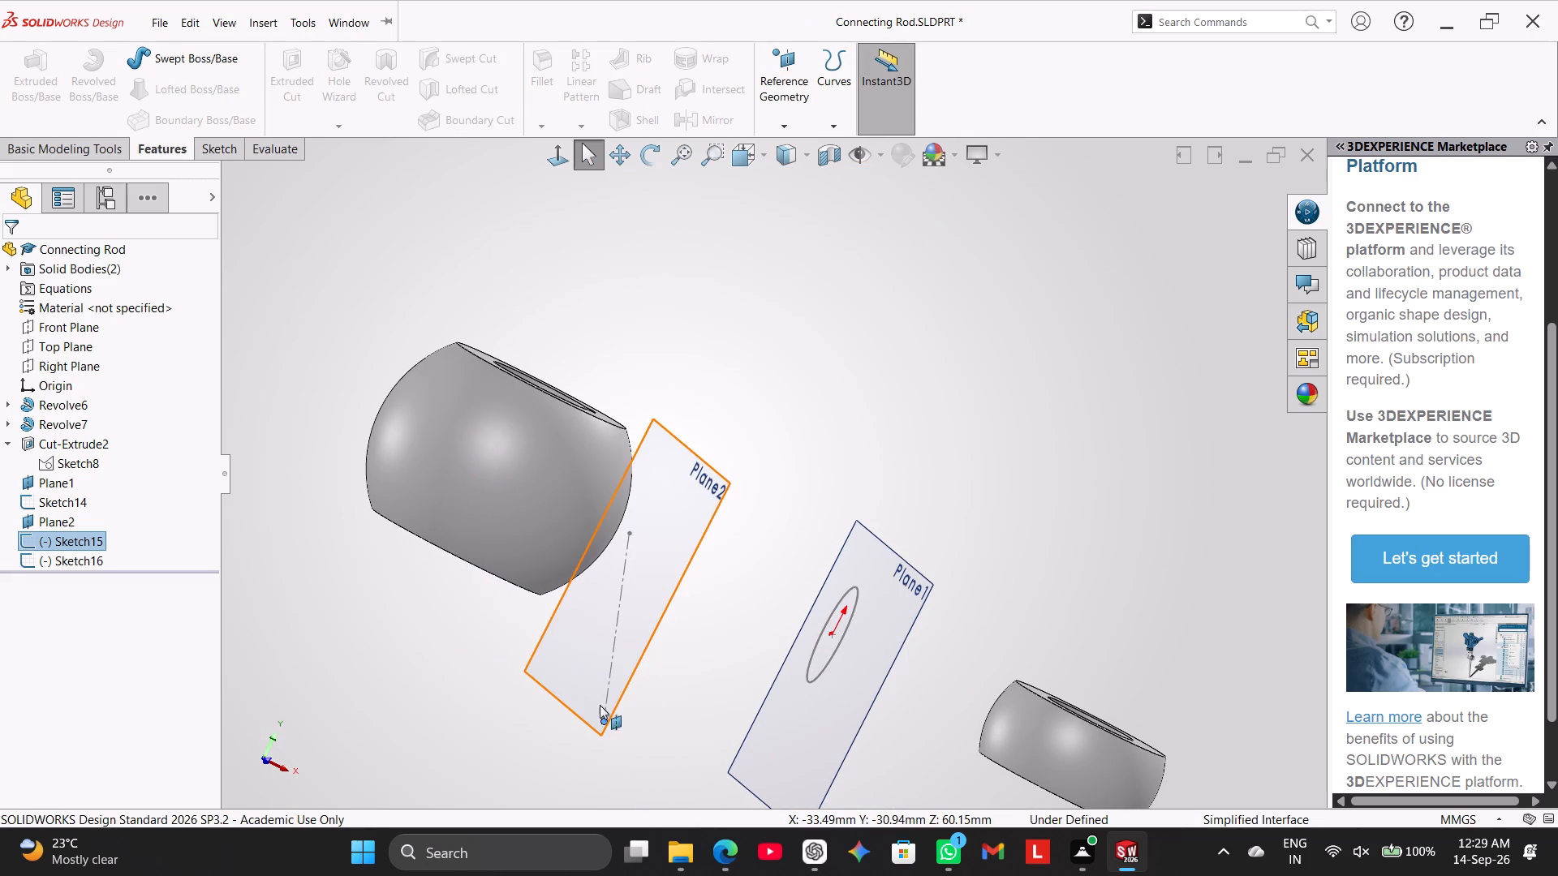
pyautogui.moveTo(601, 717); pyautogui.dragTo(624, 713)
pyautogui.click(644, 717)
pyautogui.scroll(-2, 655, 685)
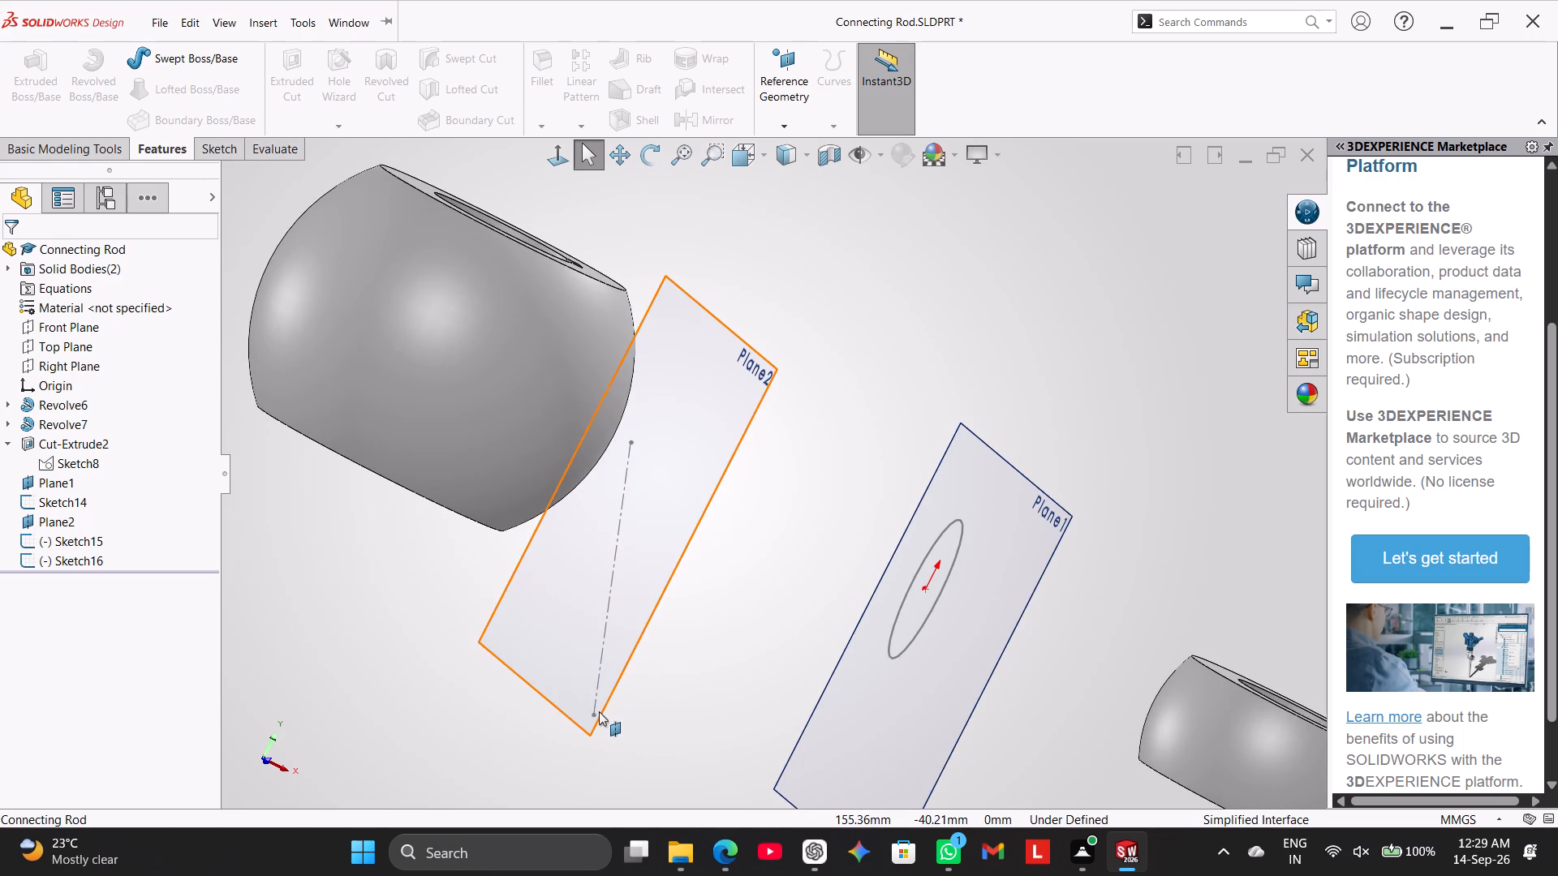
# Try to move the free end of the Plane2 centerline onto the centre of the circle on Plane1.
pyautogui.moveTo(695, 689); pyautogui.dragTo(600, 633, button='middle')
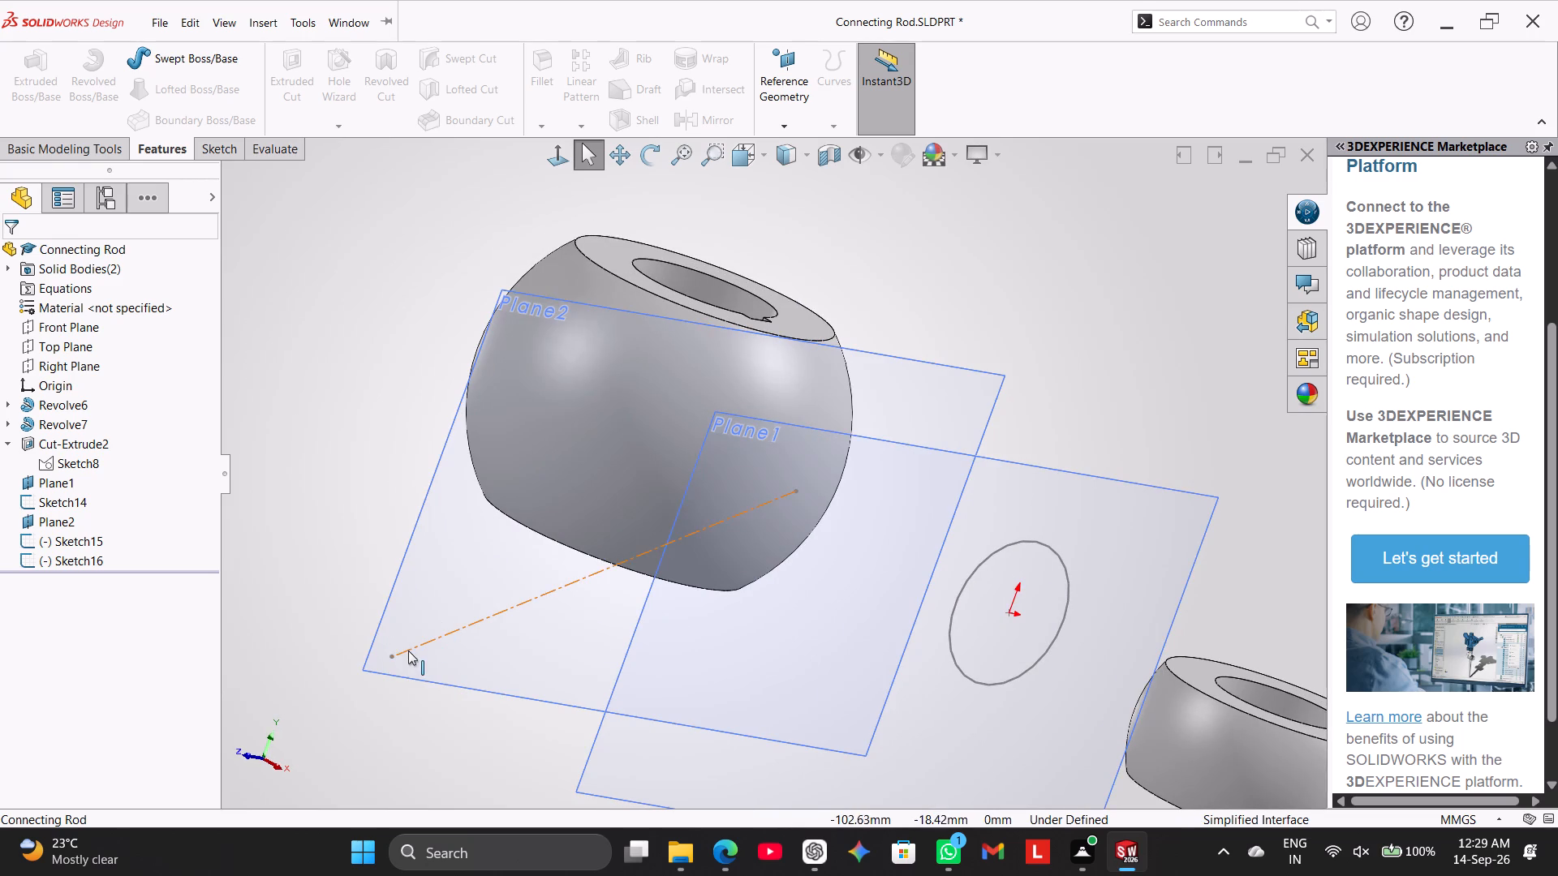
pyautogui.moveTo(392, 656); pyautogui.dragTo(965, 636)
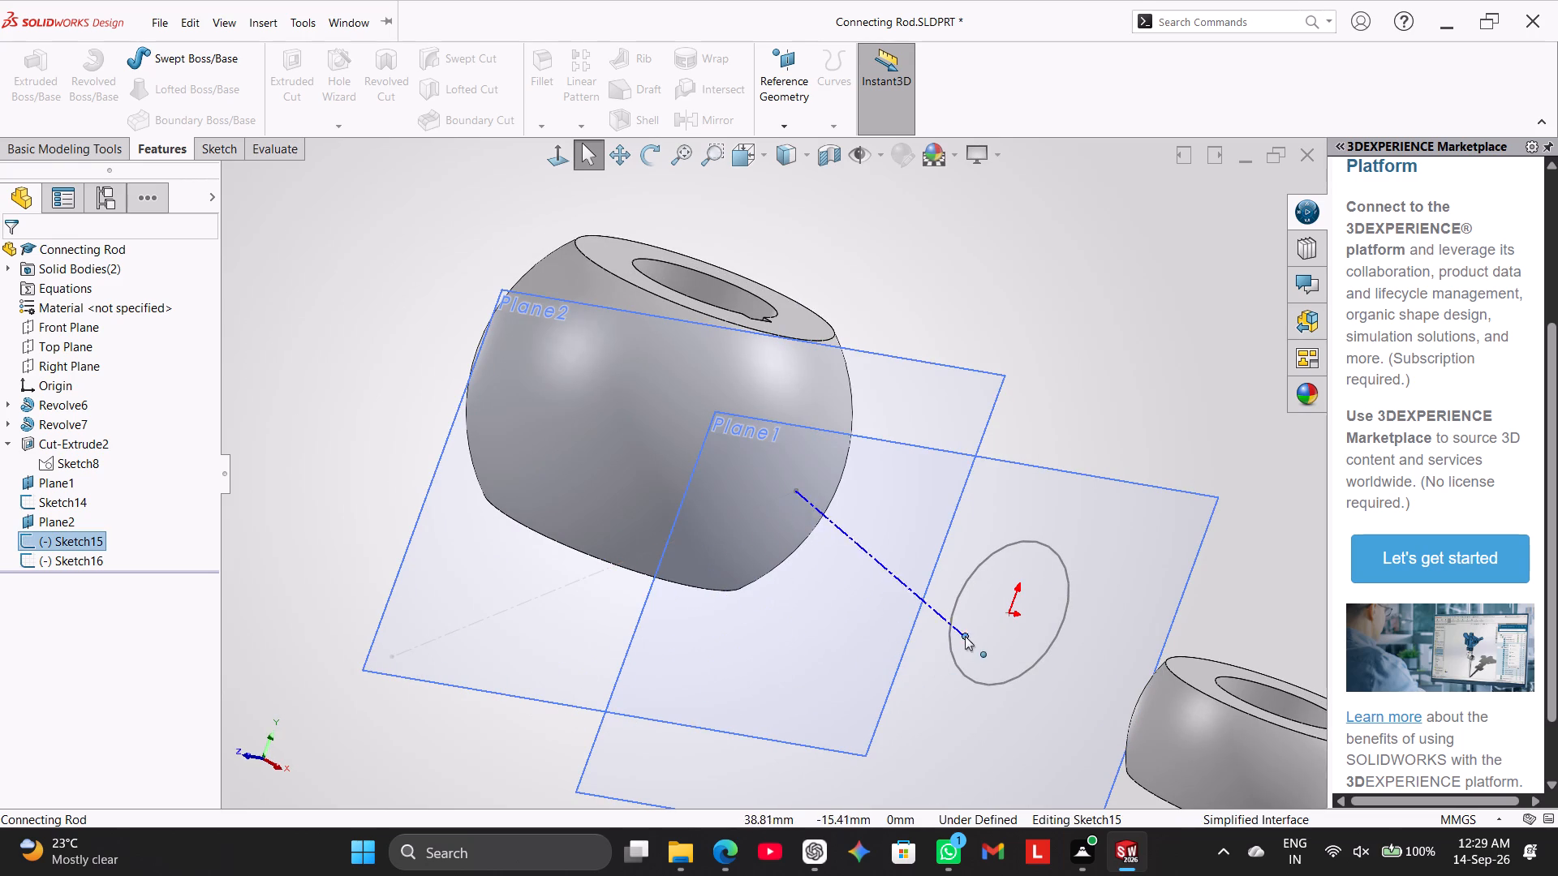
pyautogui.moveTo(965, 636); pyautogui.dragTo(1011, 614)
# Reposition the free end of the Plane2 centerline so the line is about 29 mm long.
pyautogui.moveTo(547, 689); pyautogui.dragTo(725, 687, button='middle')
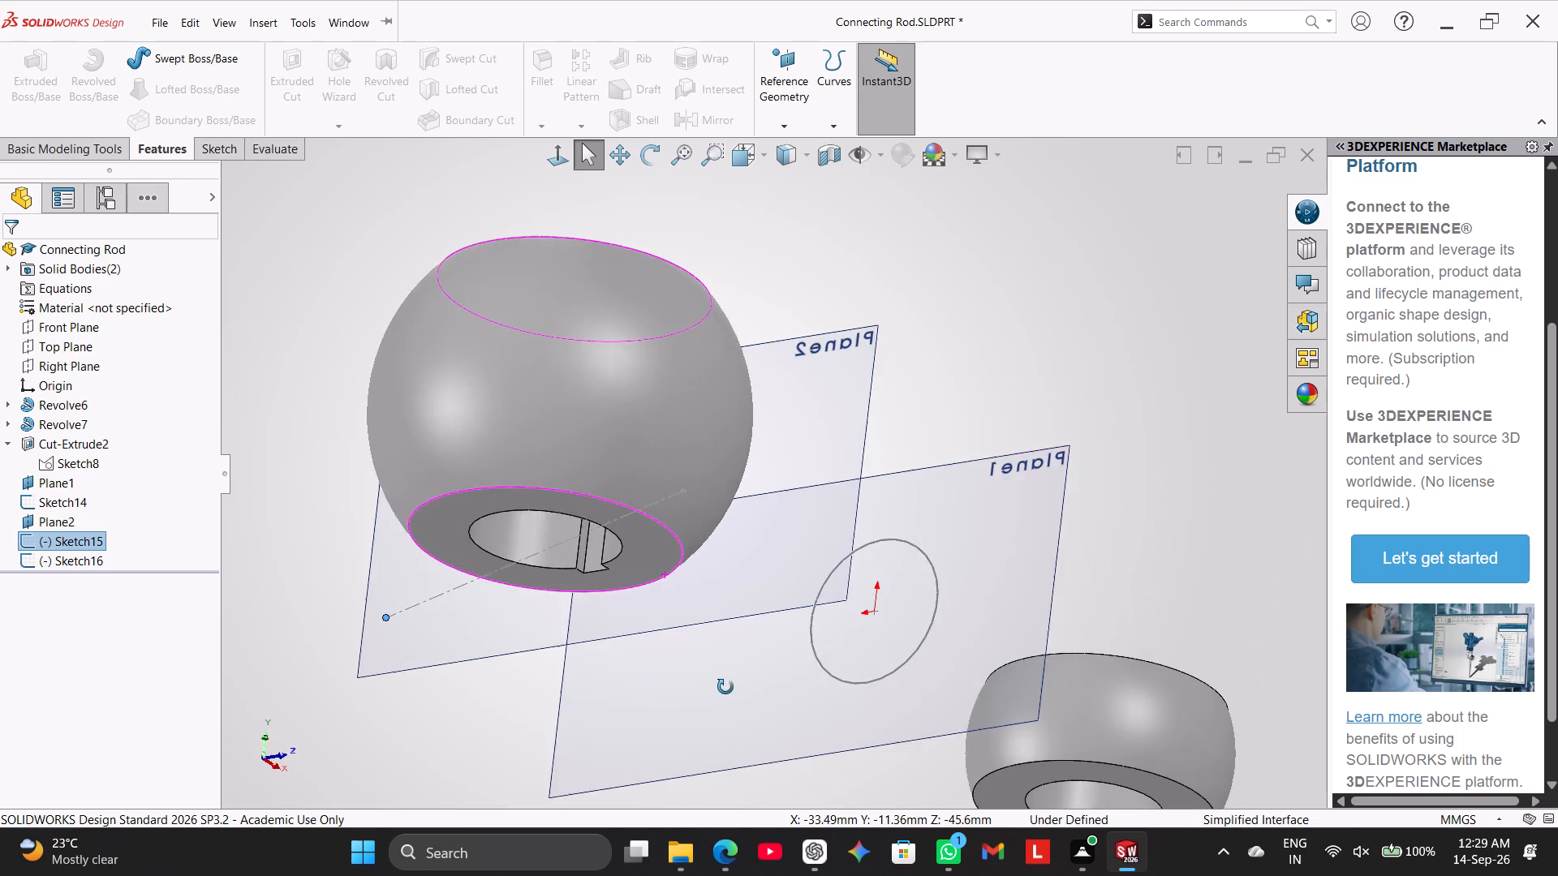
pyautogui.moveTo(725, 687); pyautogui.dragTo(629, 725, button='middle')
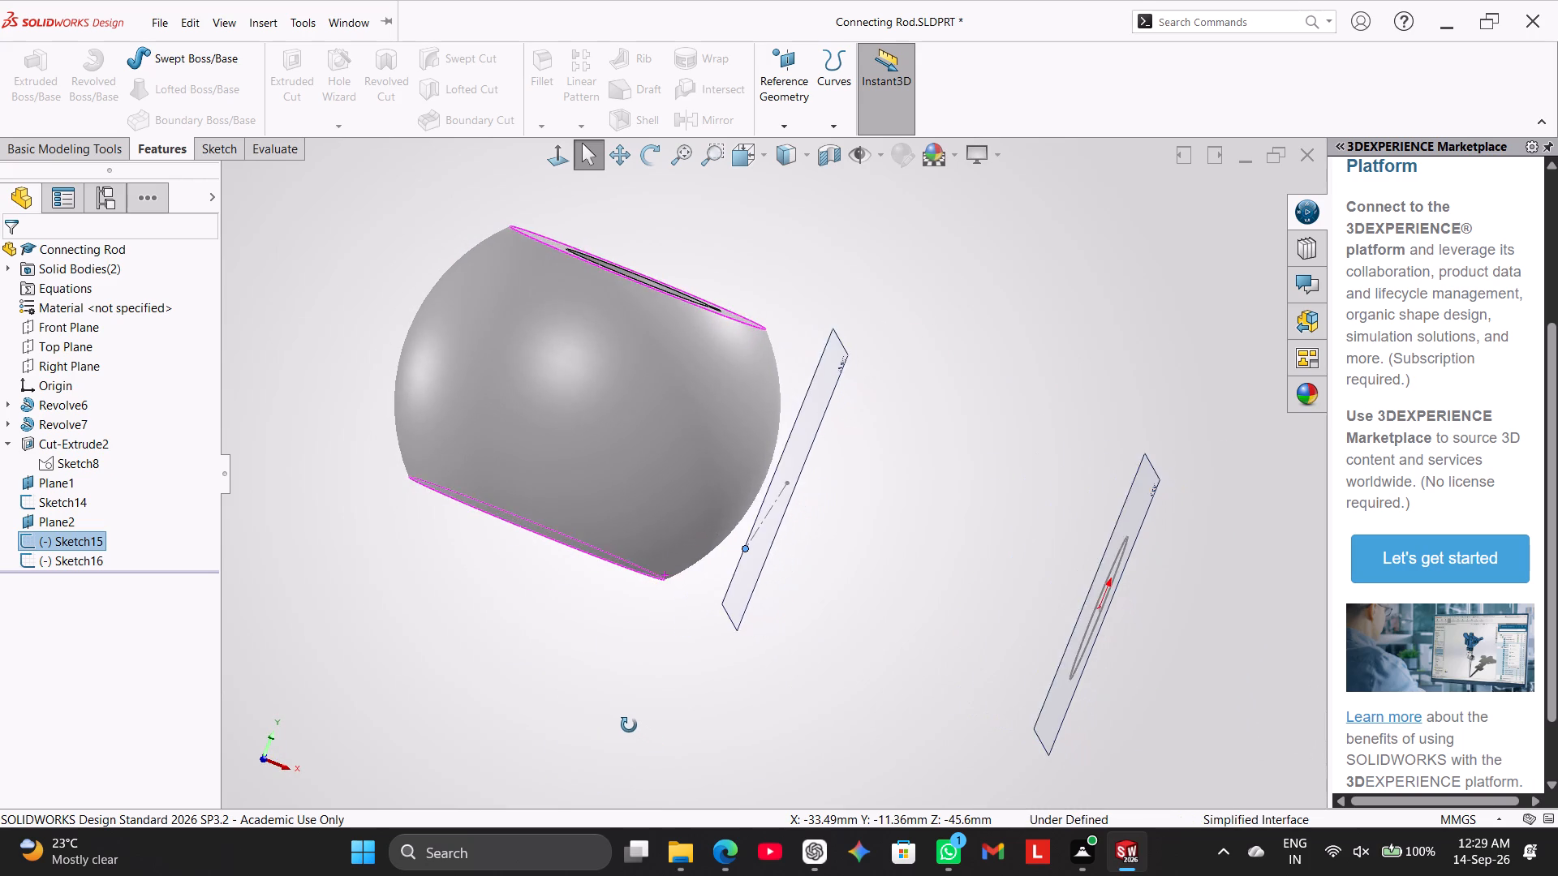
pyautogui.moveTo(629, 725); pyautogui.dragTo(618, 710, button='middle')
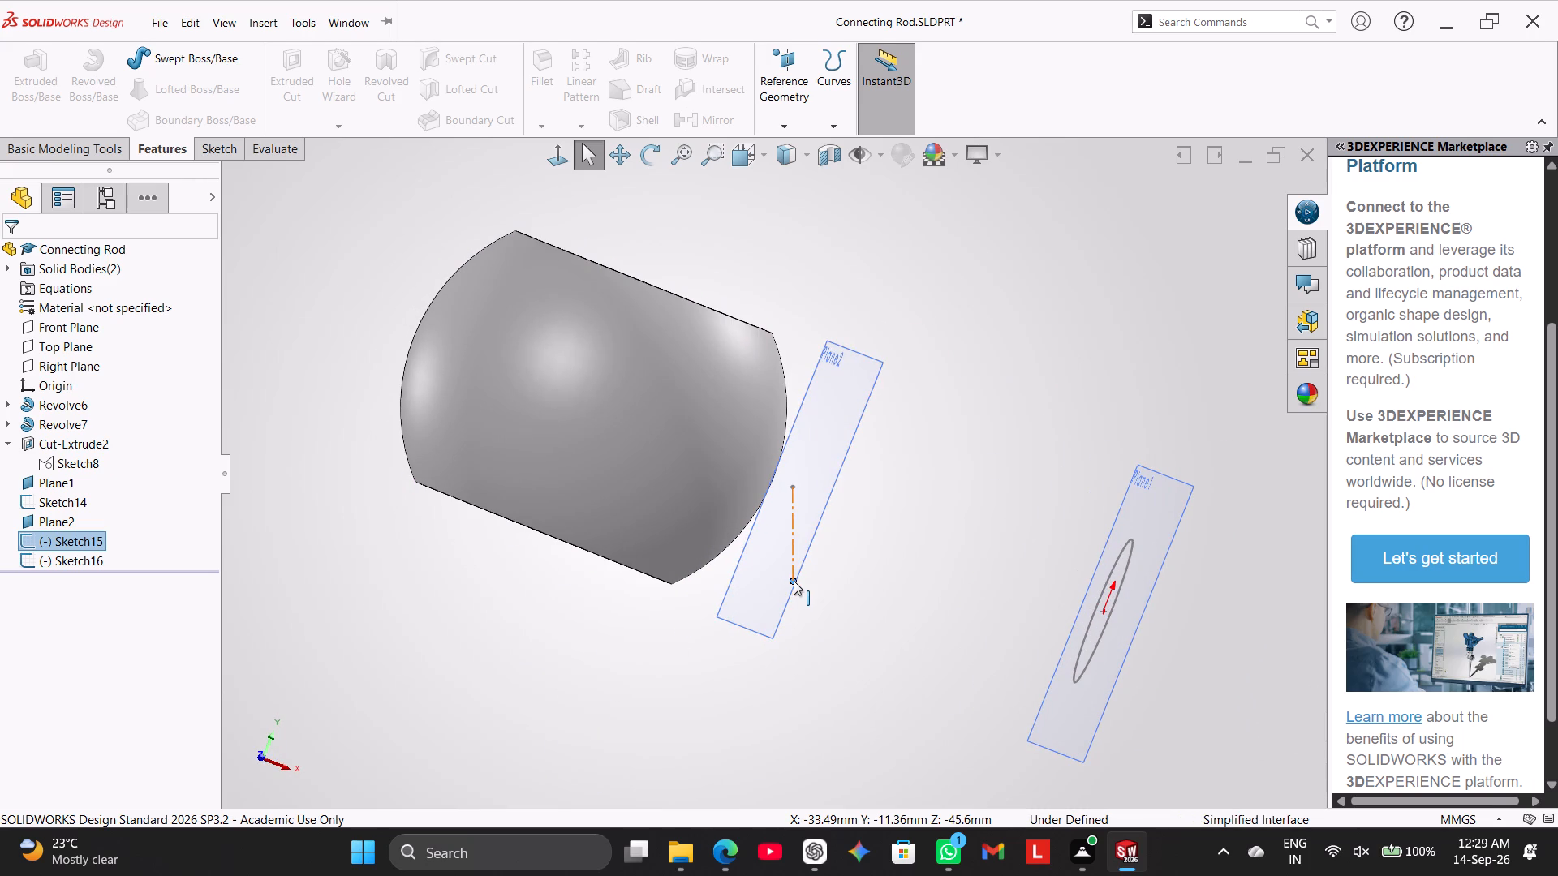
pyautogui.moveTo(794, 581); pyautogui.dragTo(851, 582)
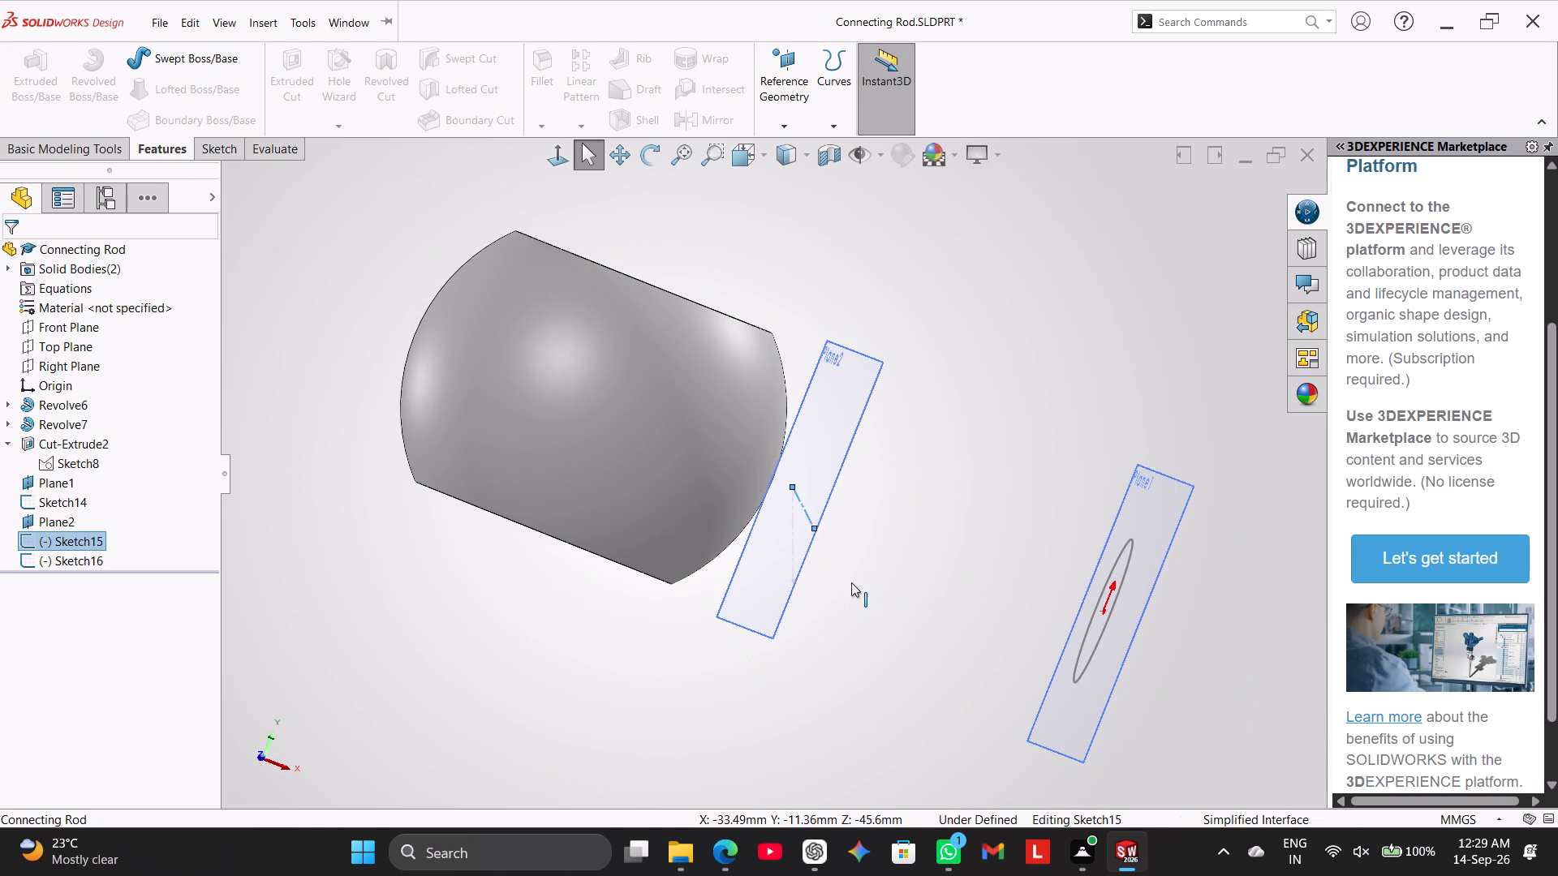
pyautogui.moveTo(851, 582); pyautogui.dragTo(511, 519)
pyautogui.moveTo(511, 519); pyautogui.dragTo(721, 603)
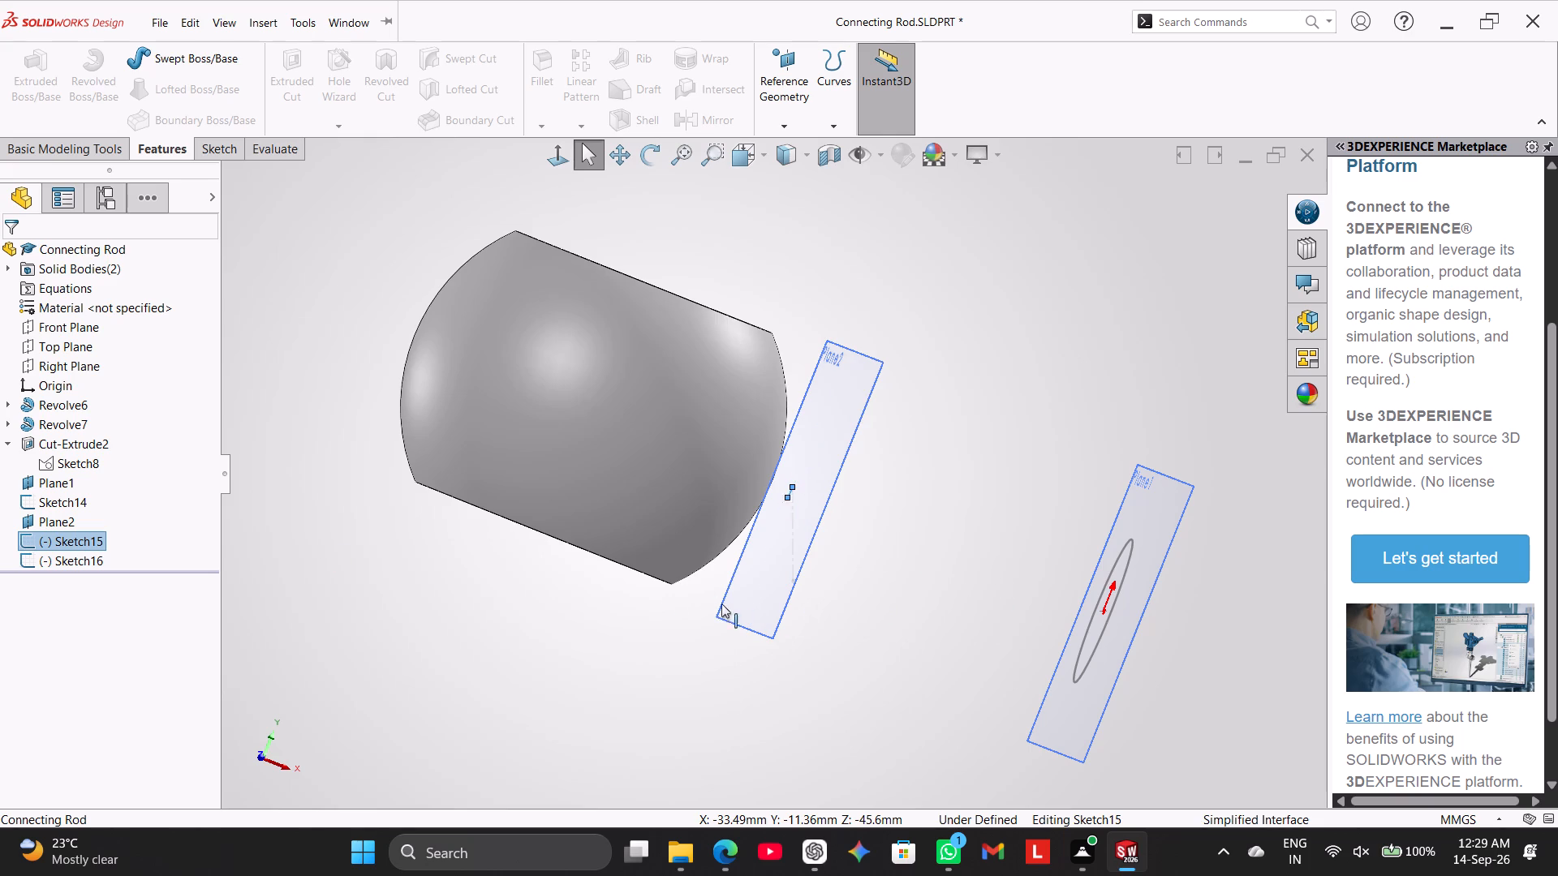
pyautogui.moveTo(721, 603); pyautogui.dragTo(630, 619)
pyautogui.rightClick(589, 645)
pyautogui.click(450, 642)
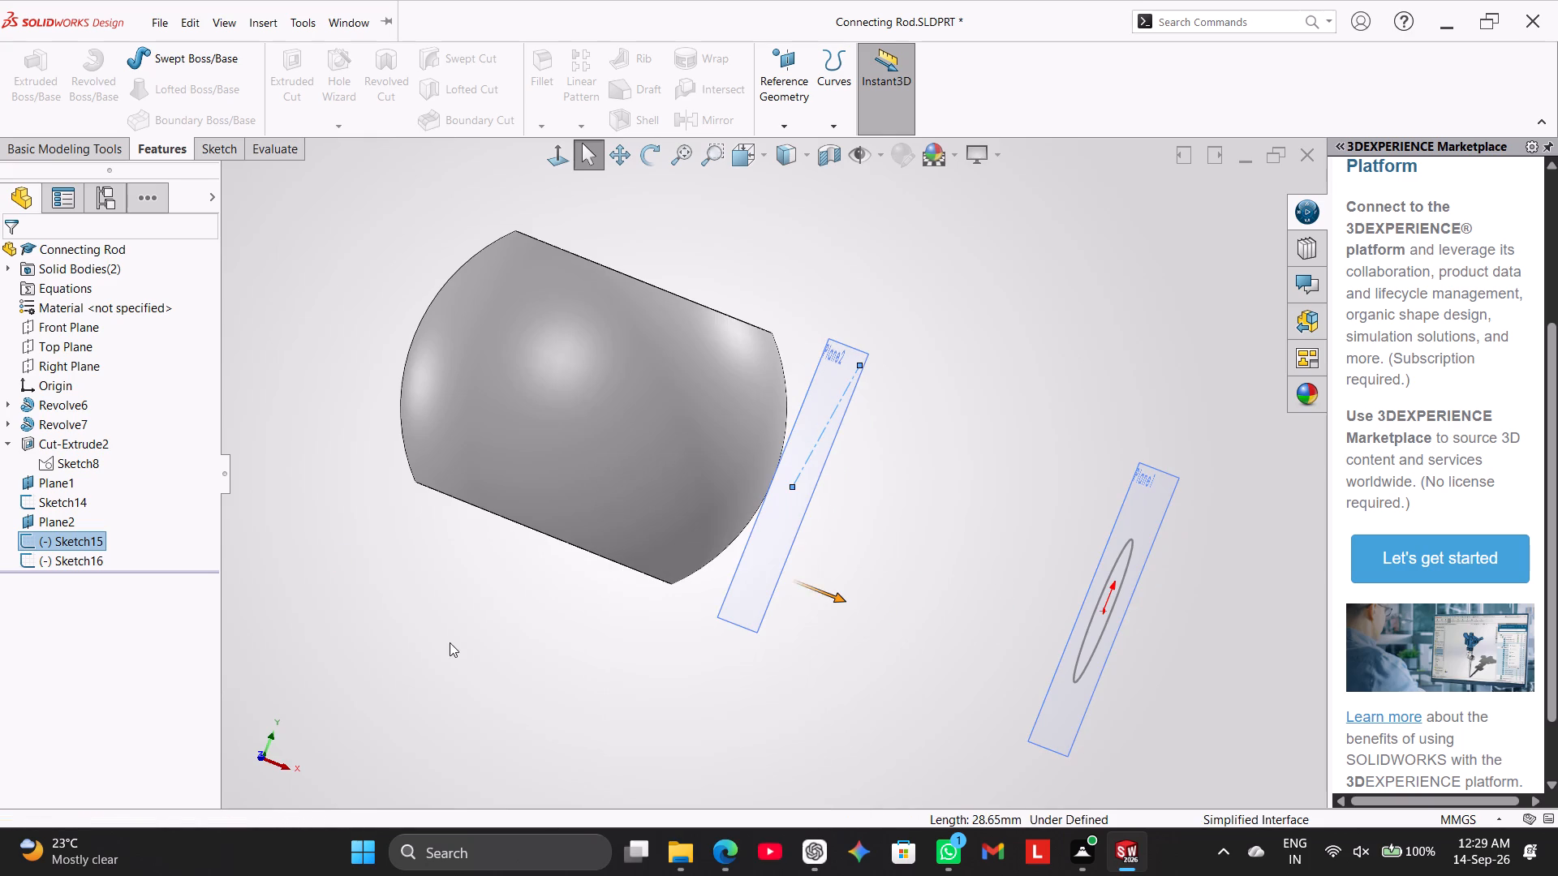
pyautogui.scroll(2, 528, 615)
pyautogui.moveTo(518, 616); pyautogui.dragTo(561, 680, button='middle')
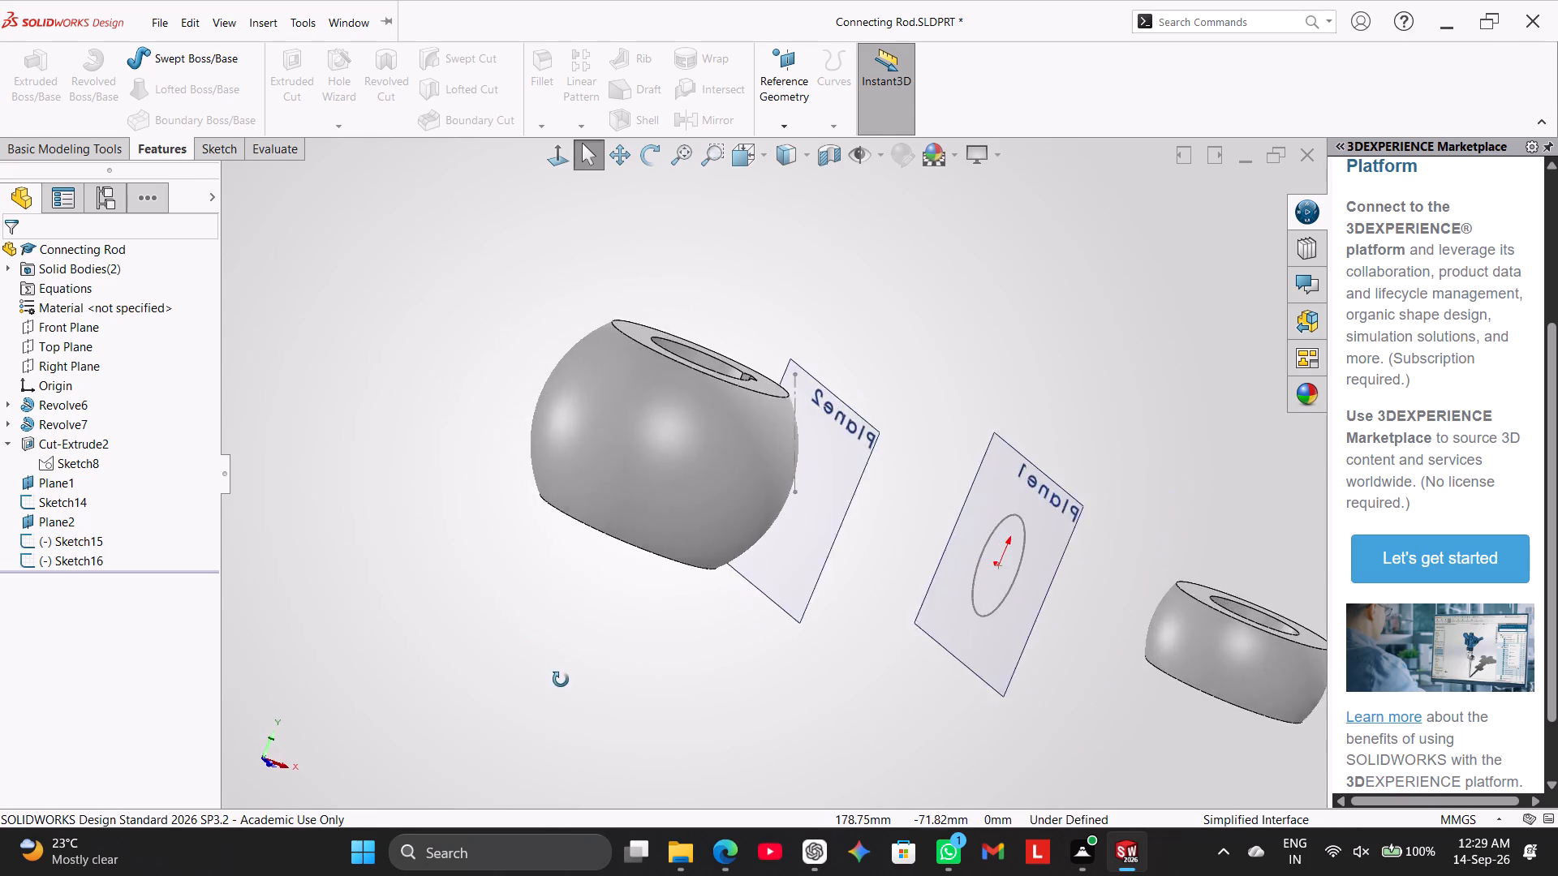
pyautogui.moveTo(561, 680); pyautogui.dragTo(488, 745, button='middle')
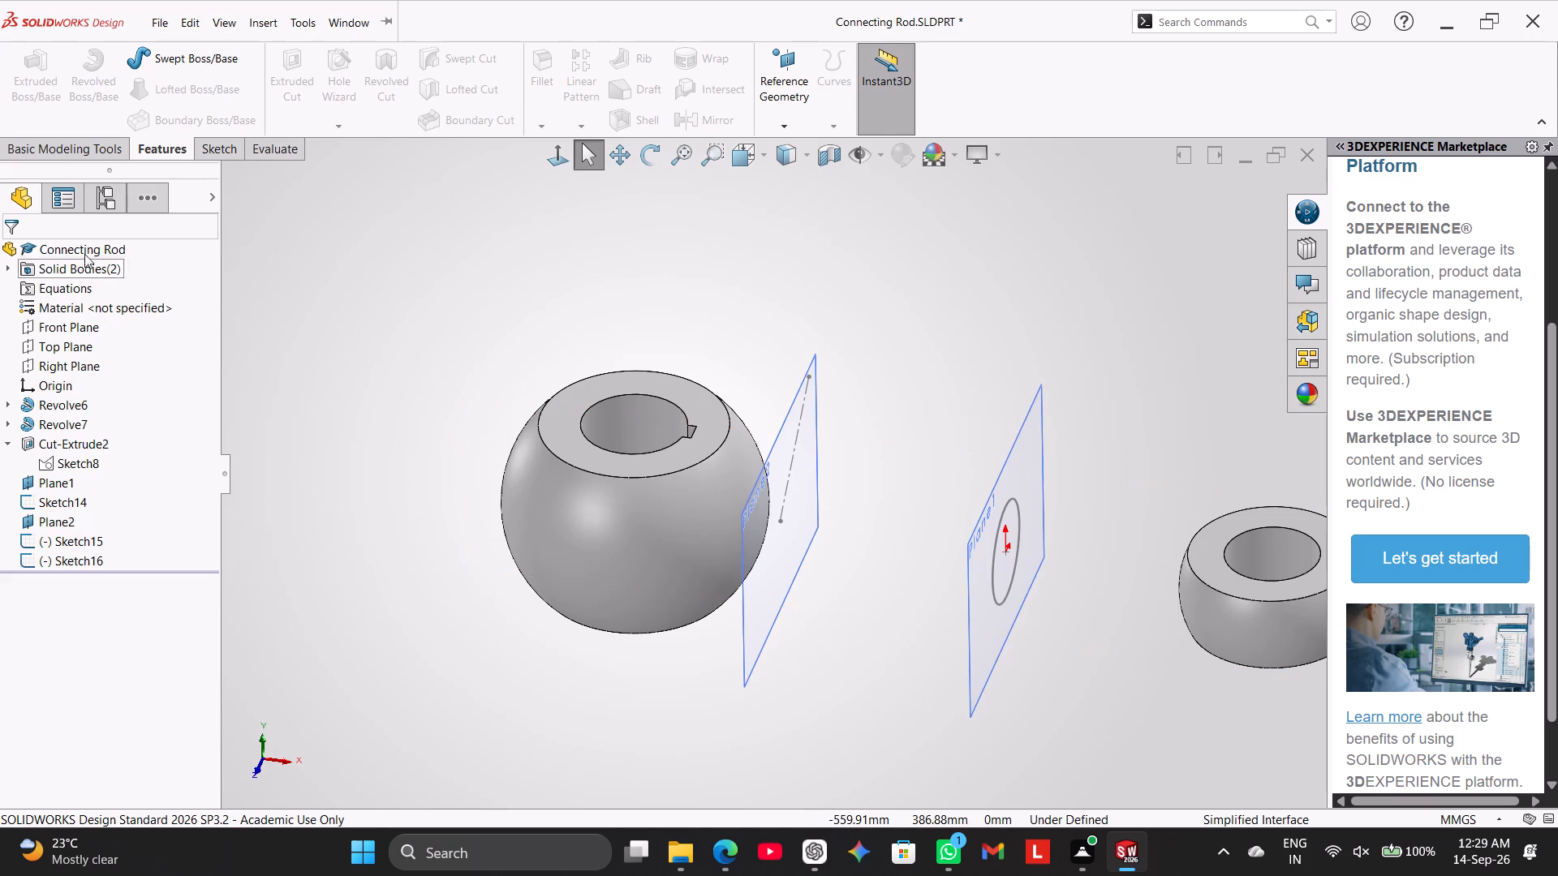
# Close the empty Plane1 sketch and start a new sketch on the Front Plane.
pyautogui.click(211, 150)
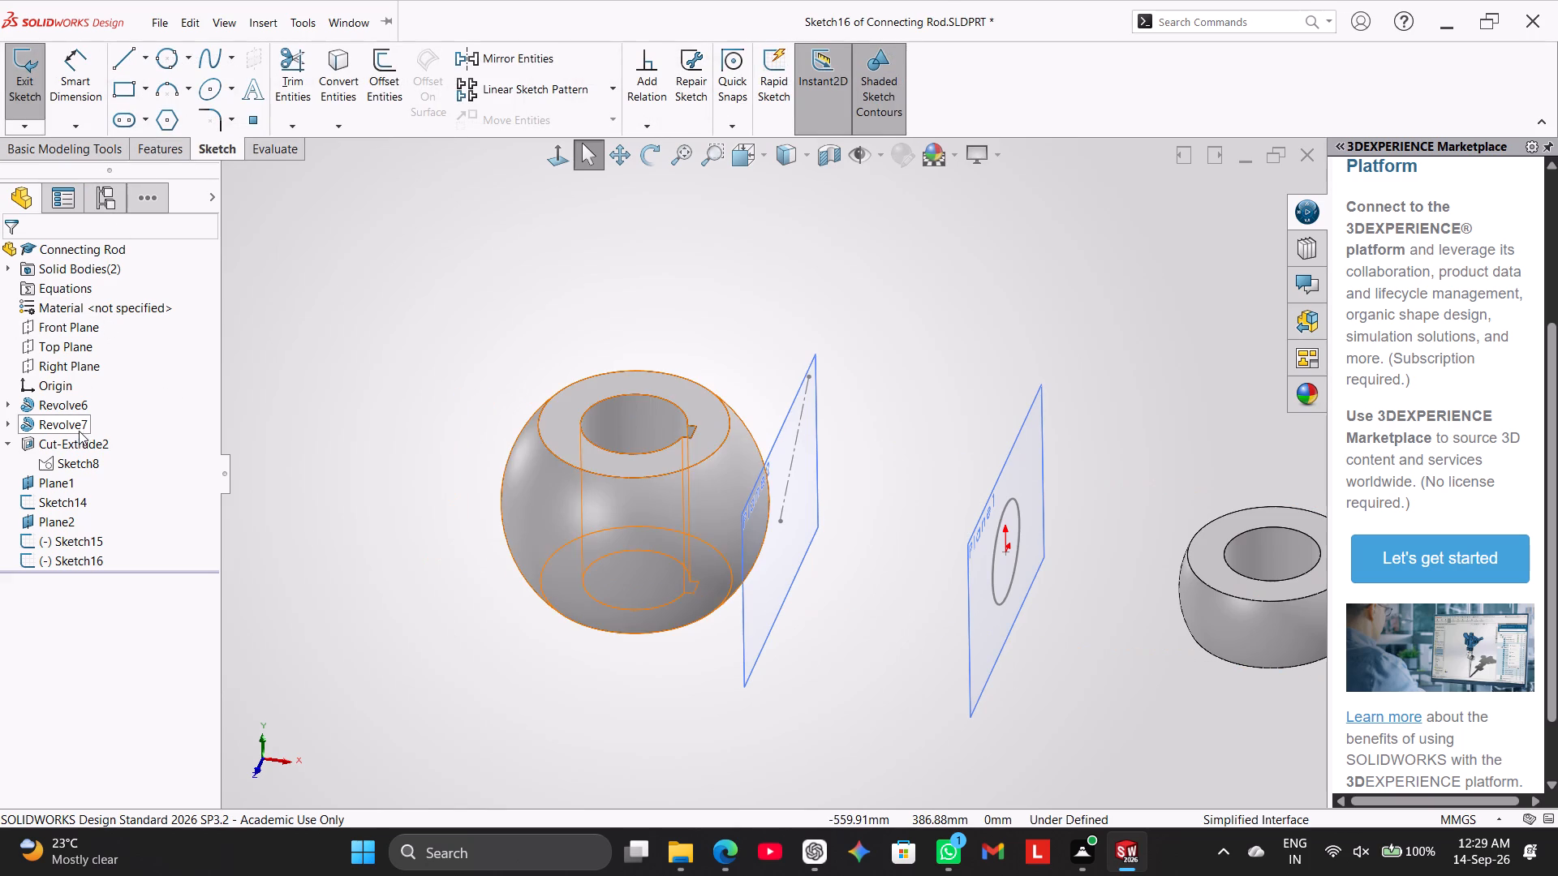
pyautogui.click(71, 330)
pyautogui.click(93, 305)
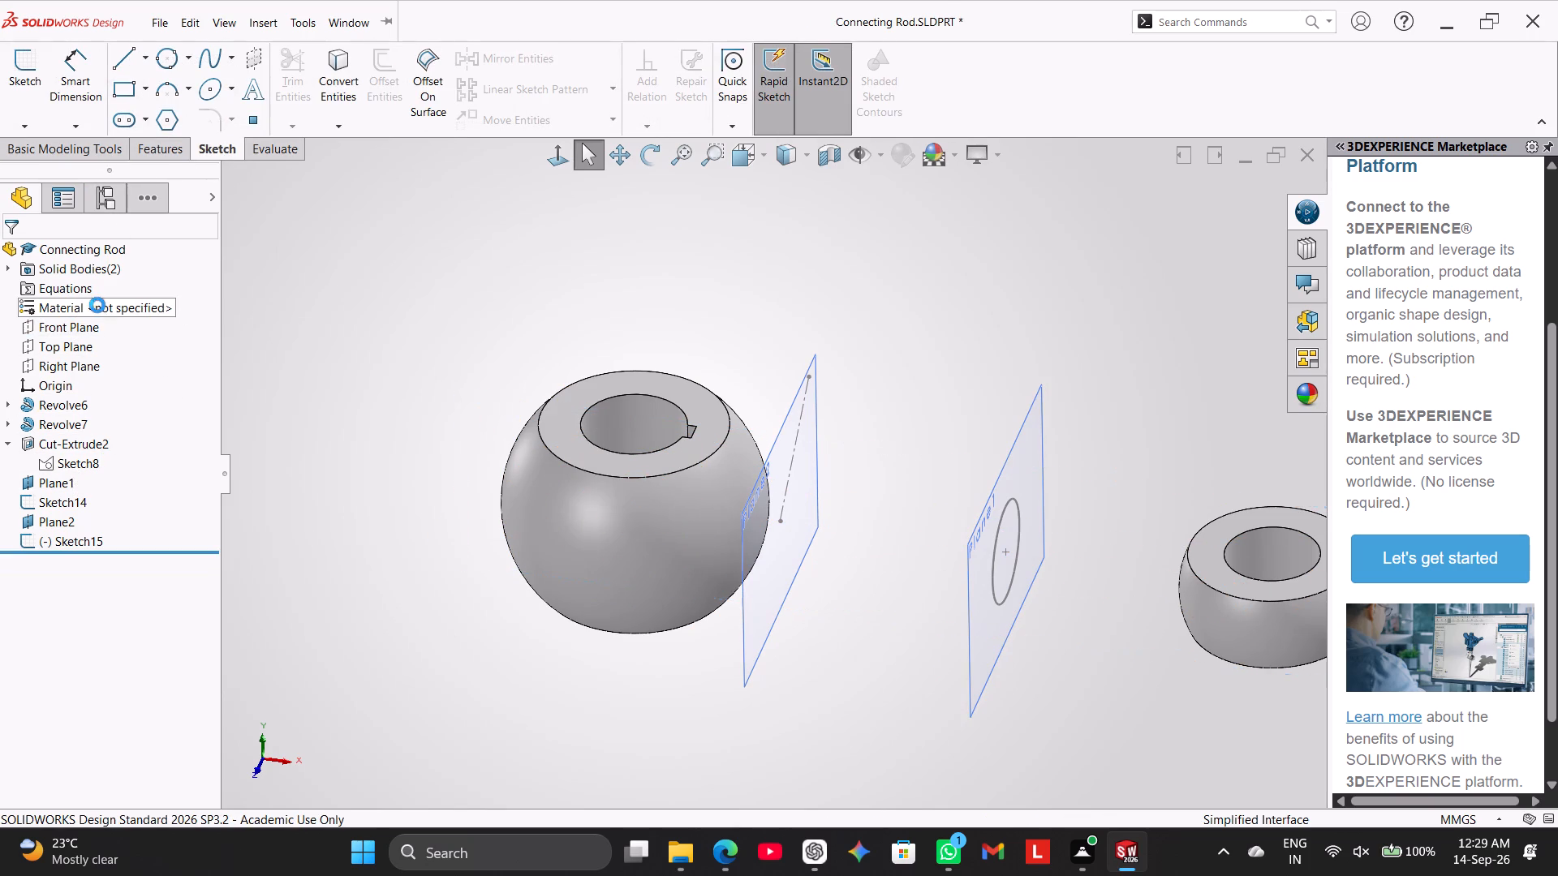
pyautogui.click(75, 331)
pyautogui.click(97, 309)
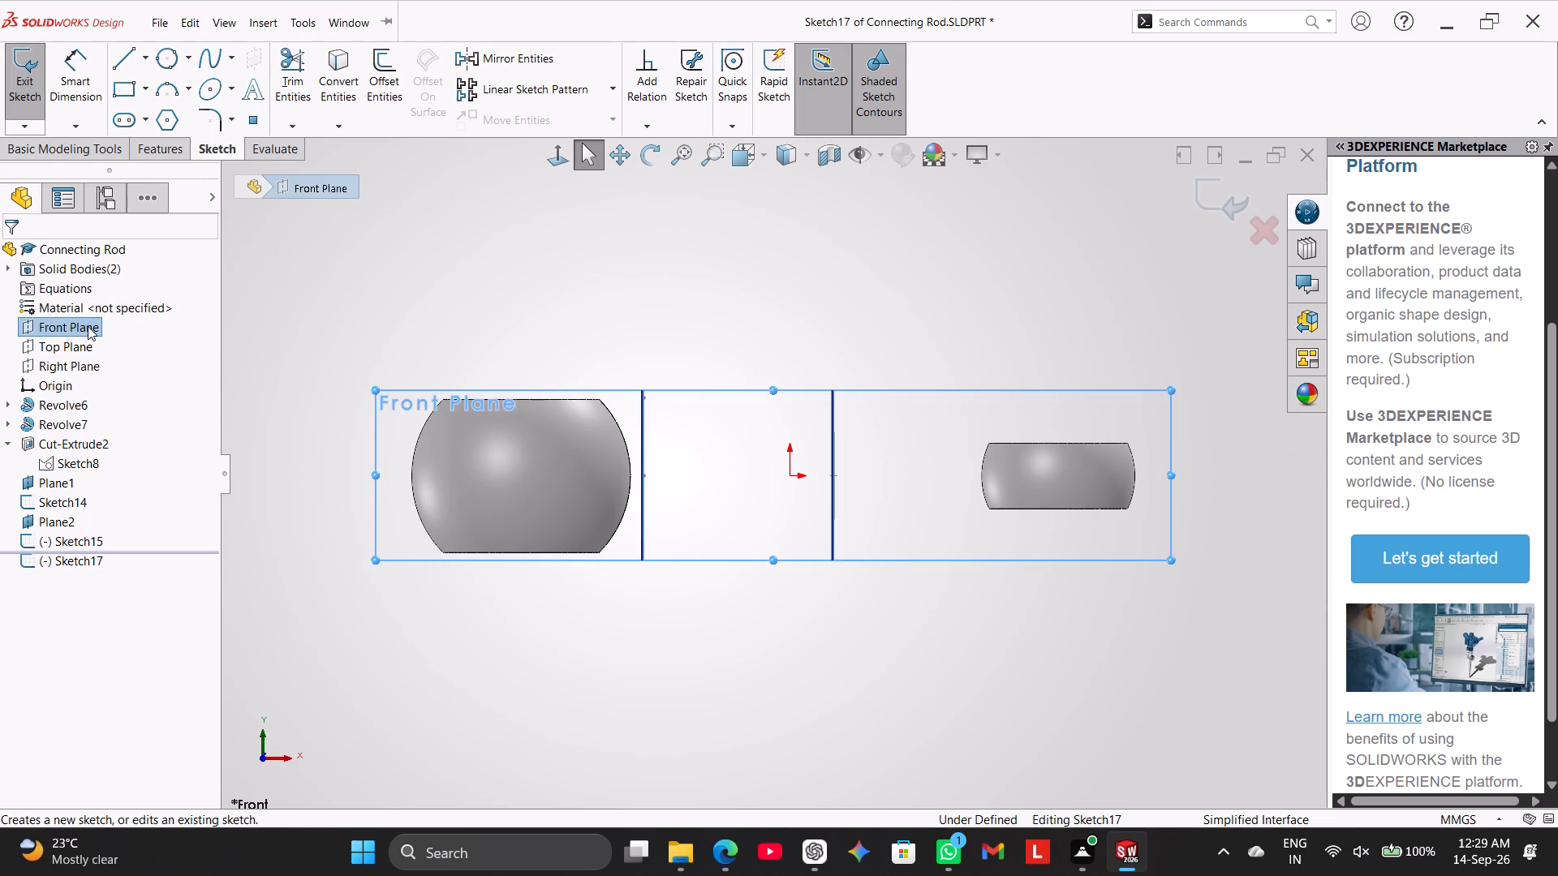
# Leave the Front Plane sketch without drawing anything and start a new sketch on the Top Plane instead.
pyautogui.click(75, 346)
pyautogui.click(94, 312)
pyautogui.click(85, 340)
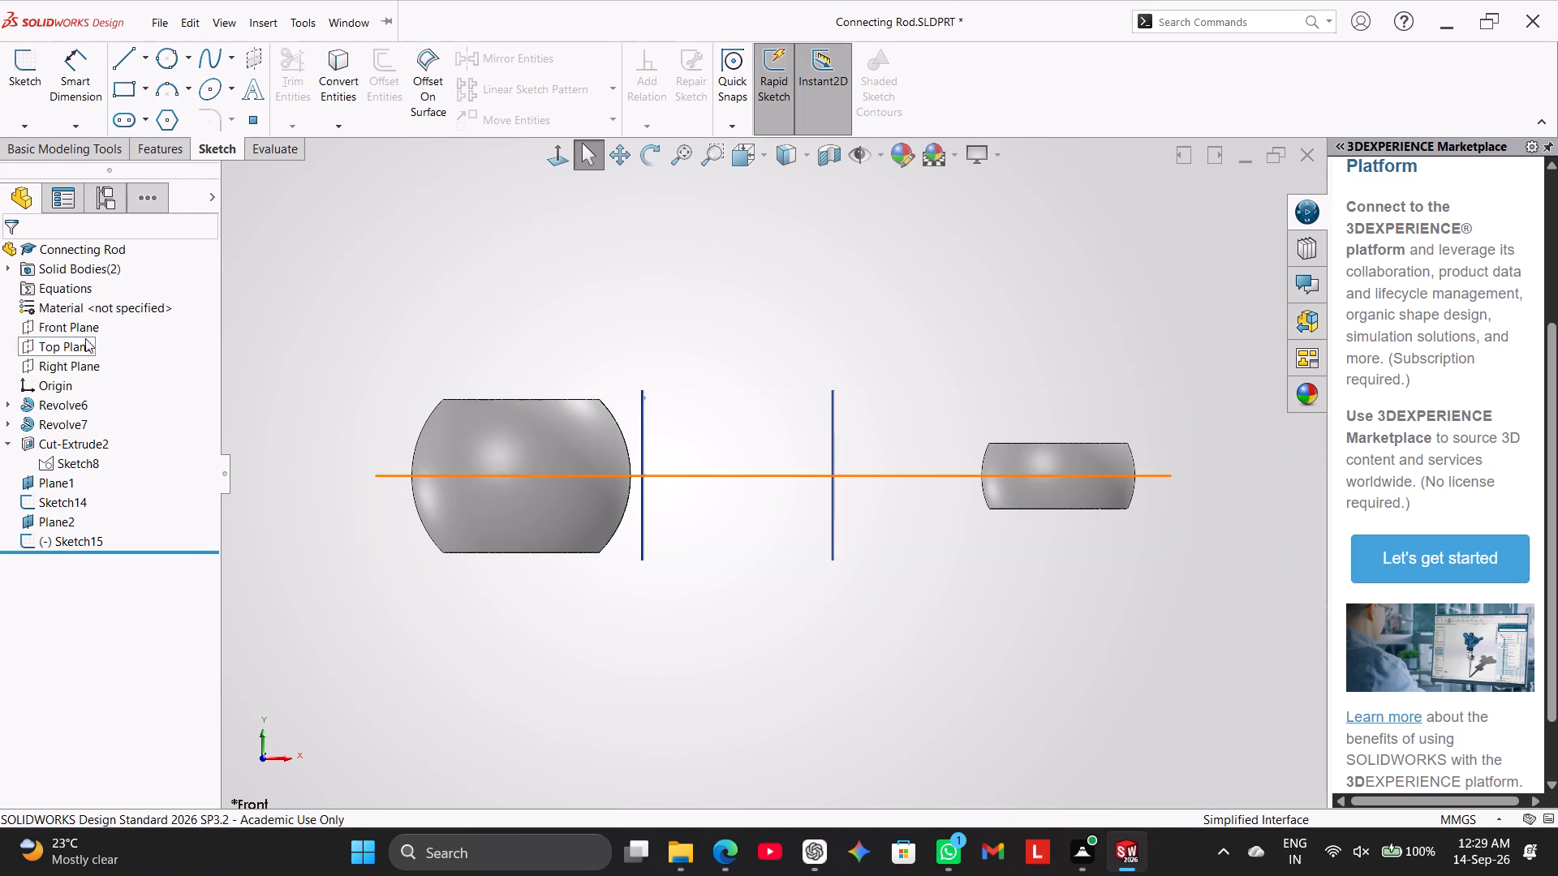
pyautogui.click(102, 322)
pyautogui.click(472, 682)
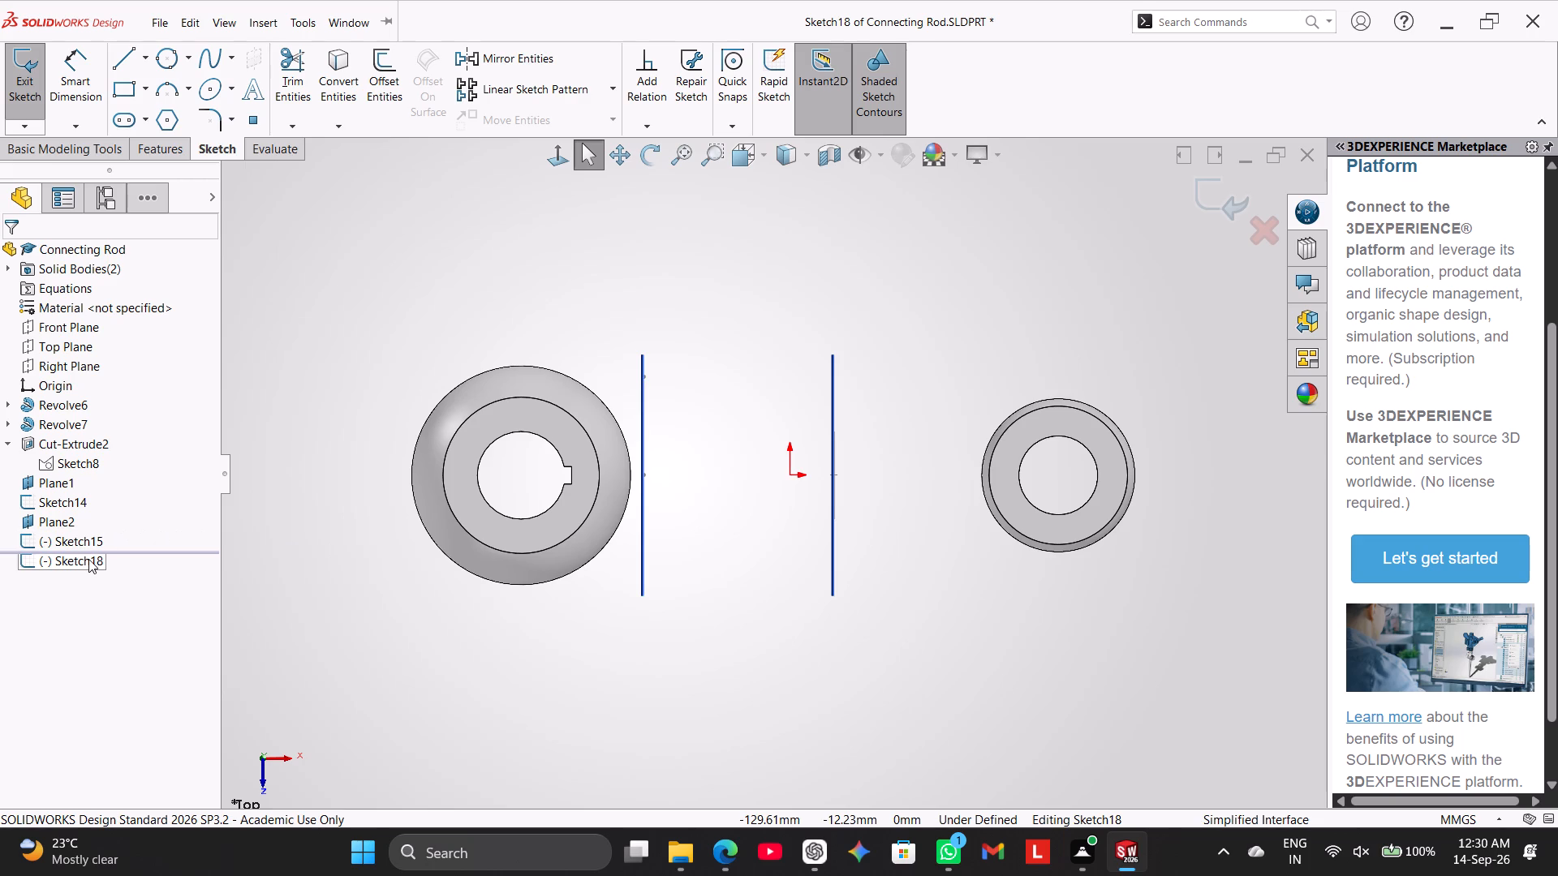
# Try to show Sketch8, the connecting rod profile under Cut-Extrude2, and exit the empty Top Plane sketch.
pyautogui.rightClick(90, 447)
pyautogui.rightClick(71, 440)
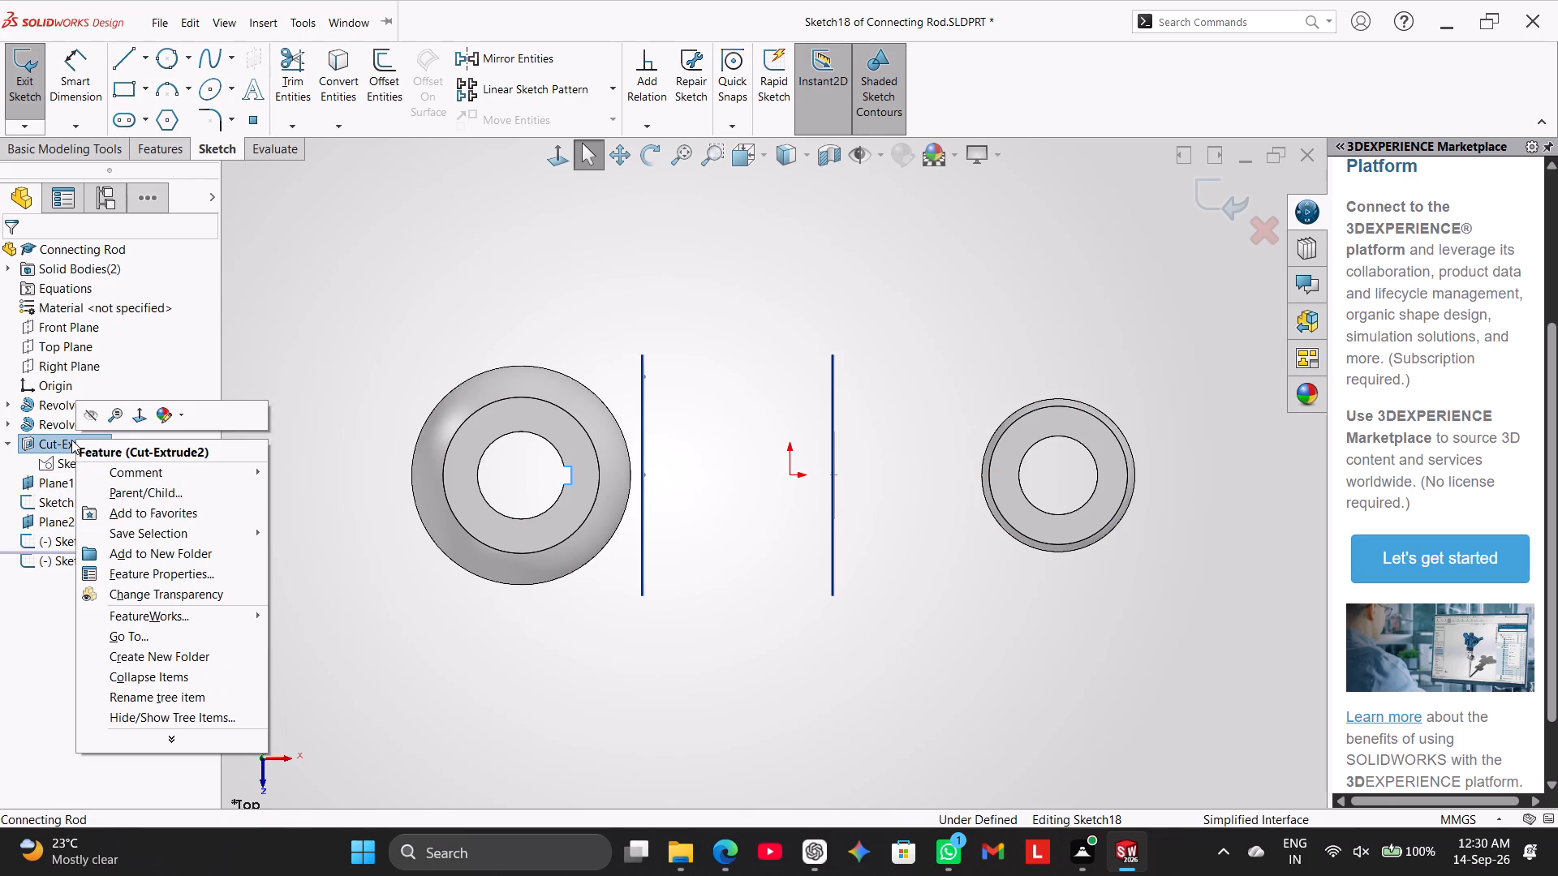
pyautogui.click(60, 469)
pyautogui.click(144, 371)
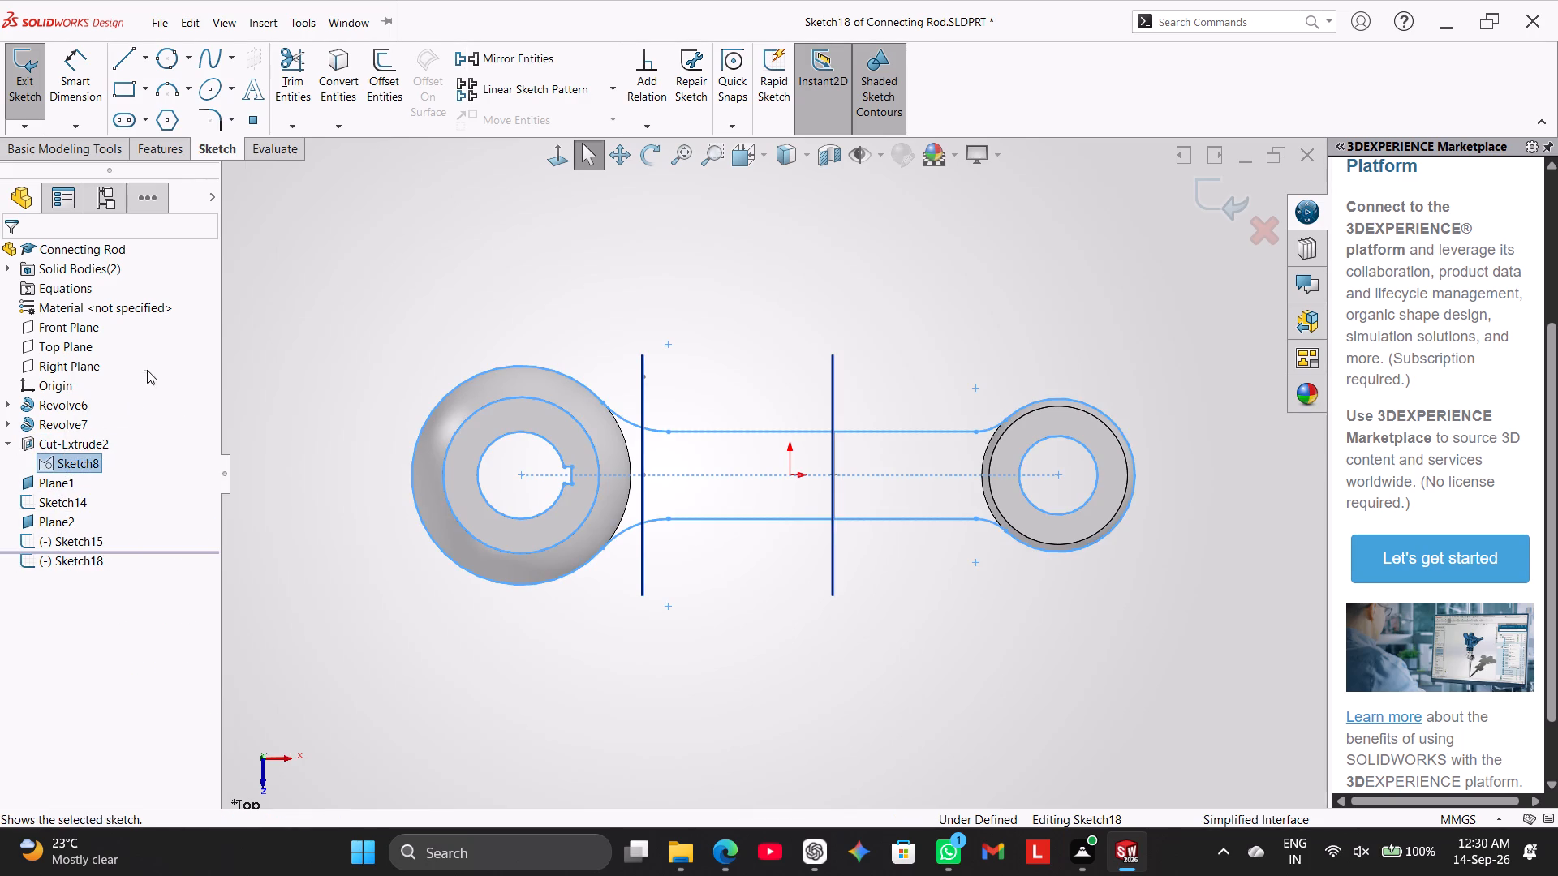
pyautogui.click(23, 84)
# Delete the Cut-Extrude2 feature while keeping its absorbed sketch, Sketch8.
pyautogui.rightClick(72, 446)
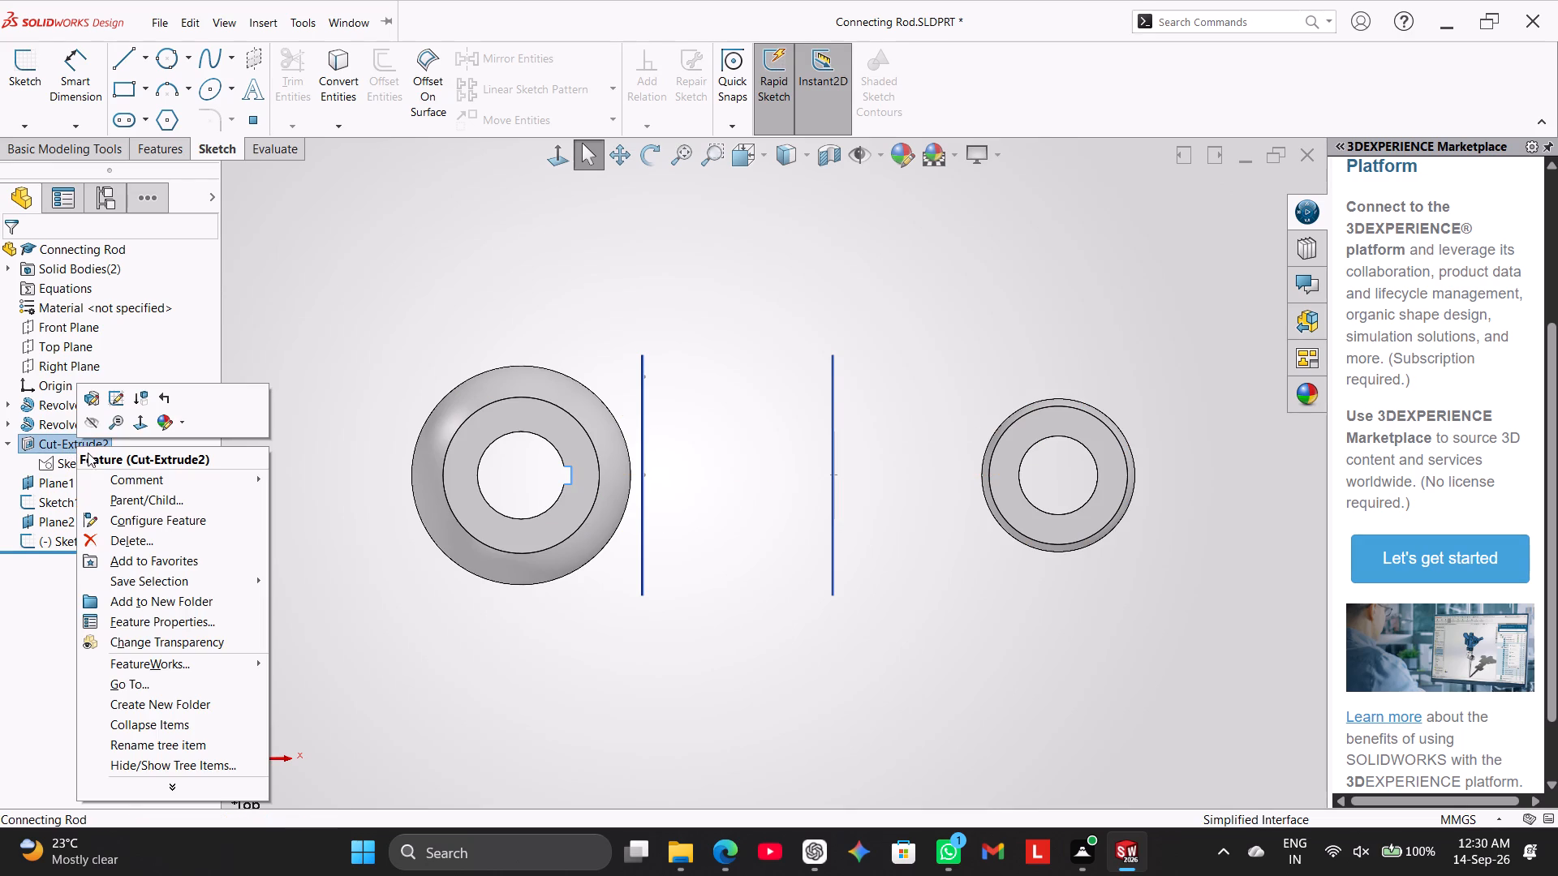
pyautogui.click(124, 536)
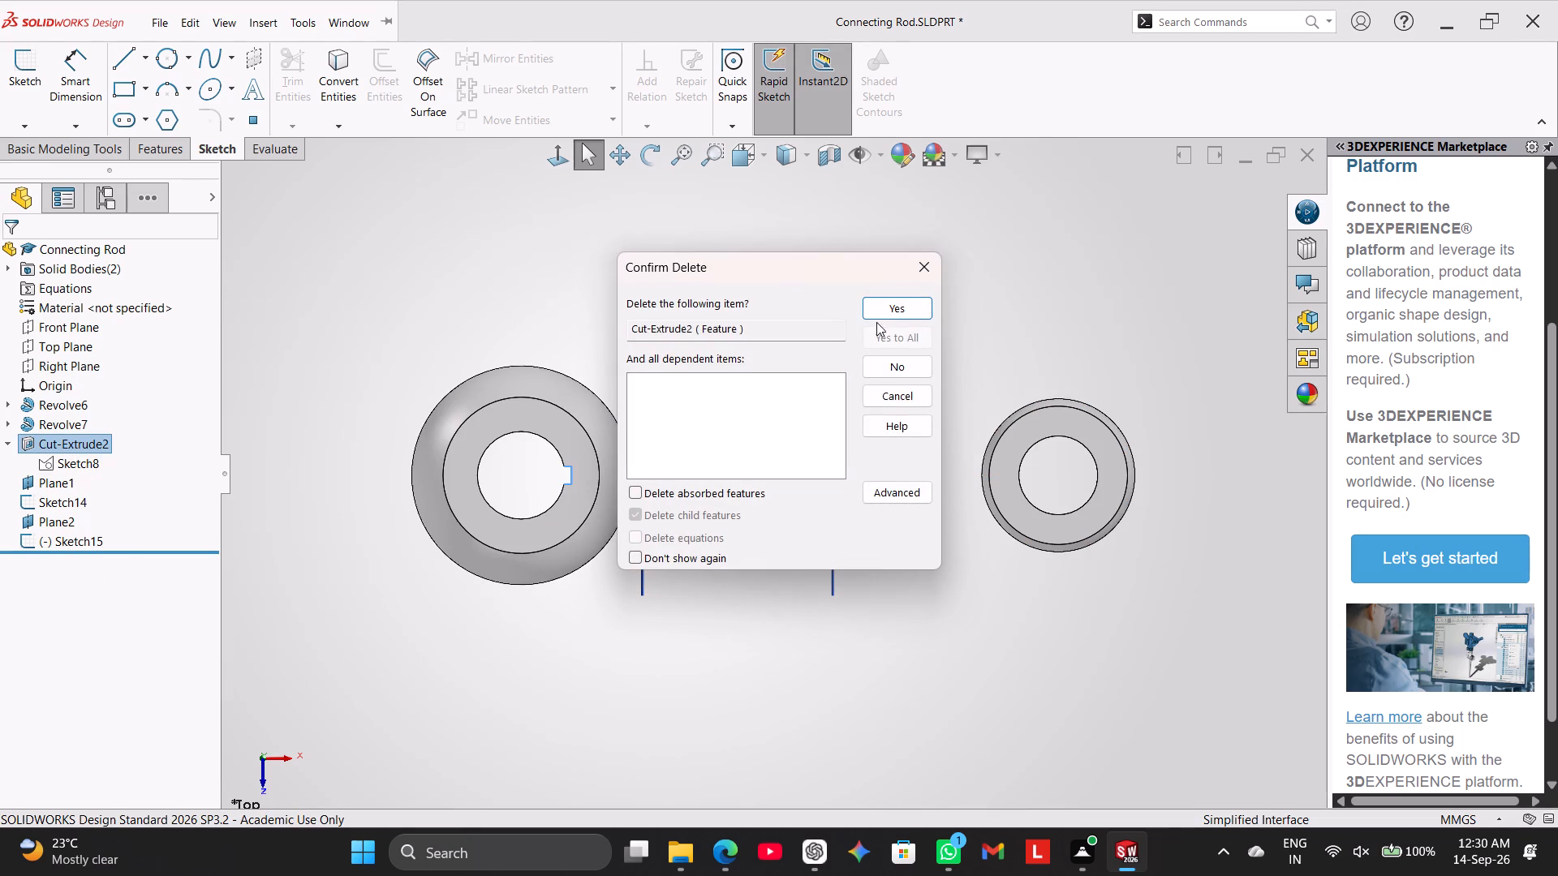
pyautogui.click(892, 311)
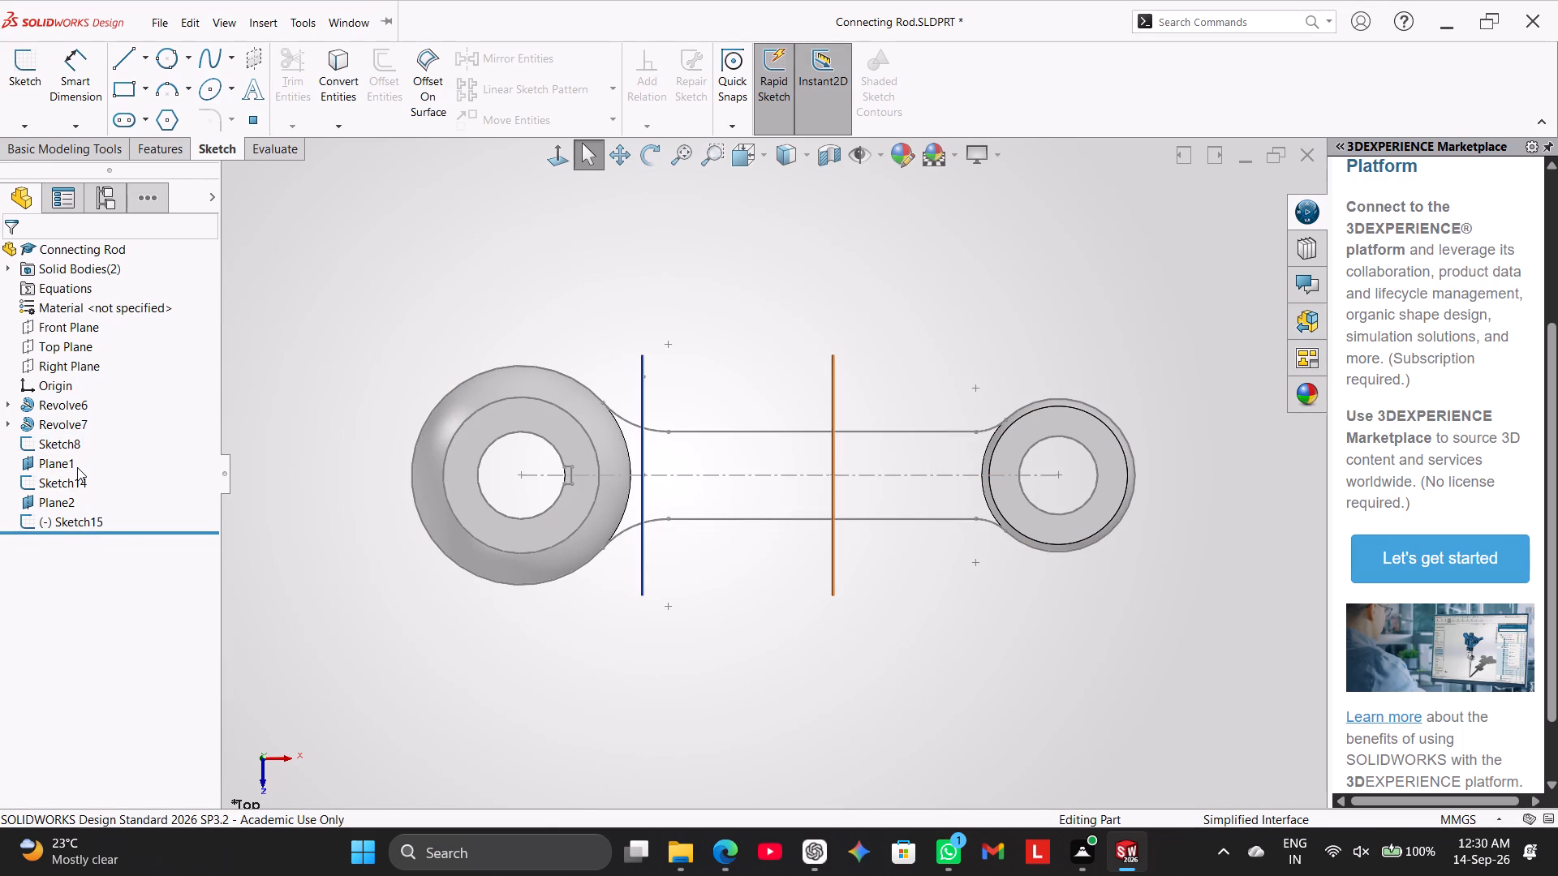
# Delete the two sketches made on the offset planes, Sketch14 and Sketch15.
pyautogui.rightClick(71, 487)
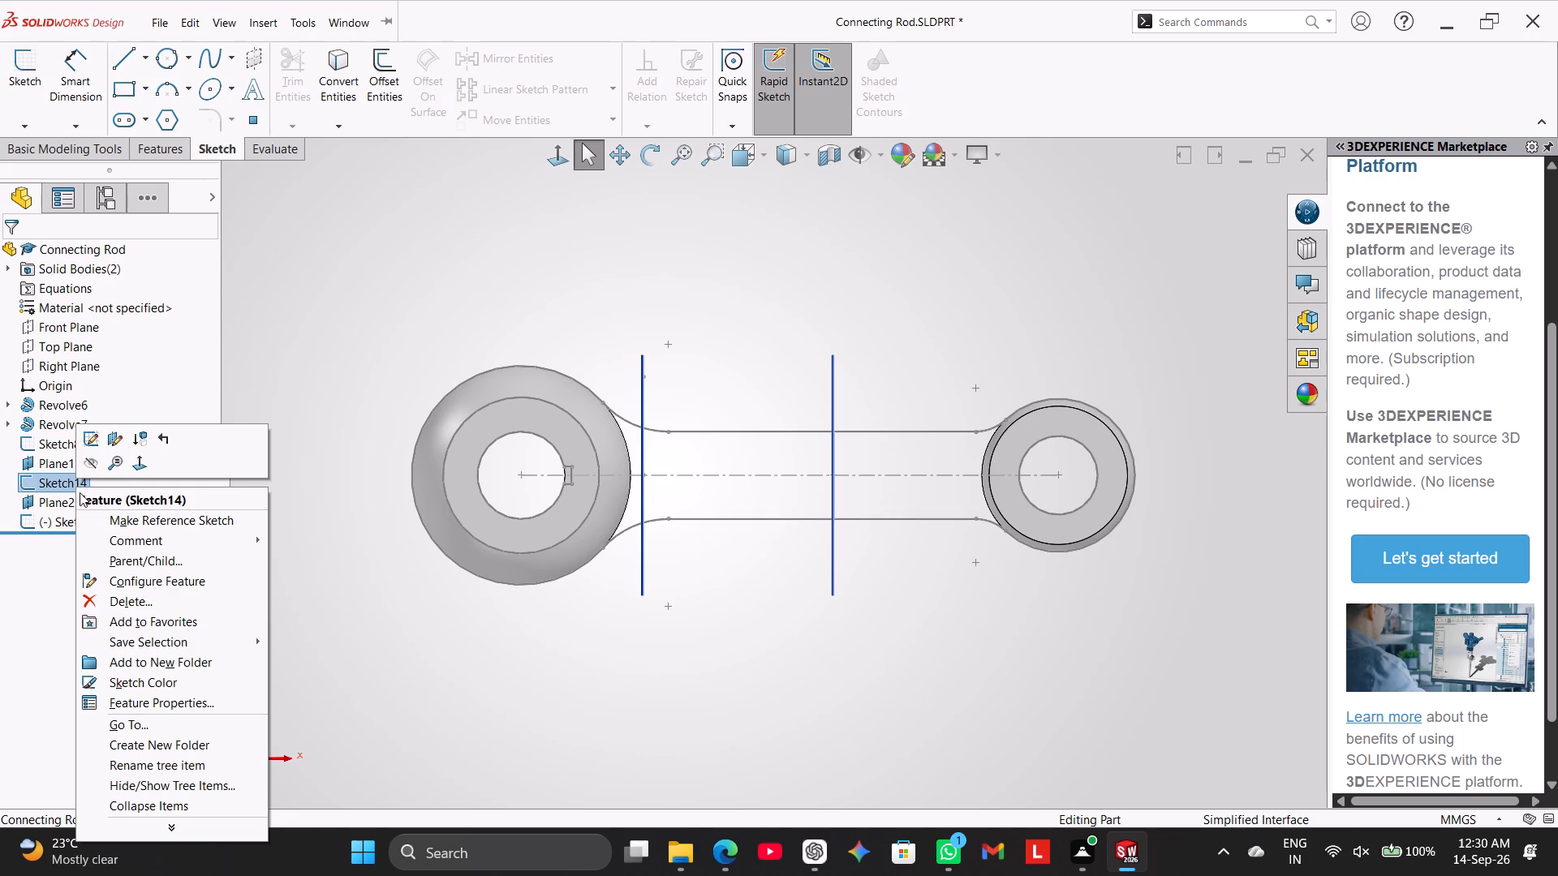
pyautogui.click(134, 603)
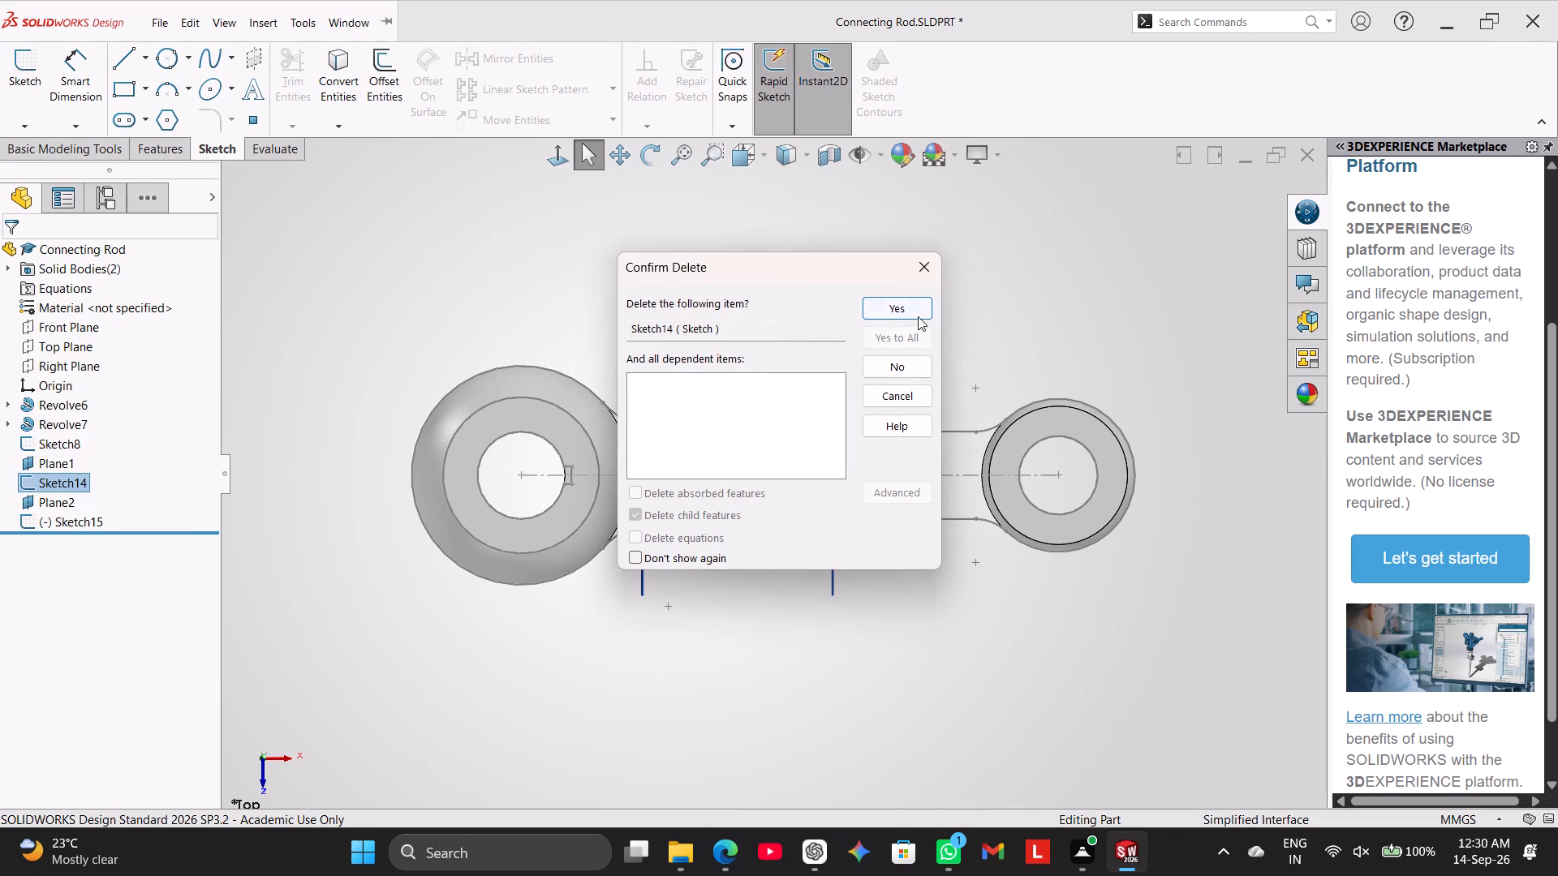
pyautogui.click(918, 316)
pyautogui.rightClick(81, 501)
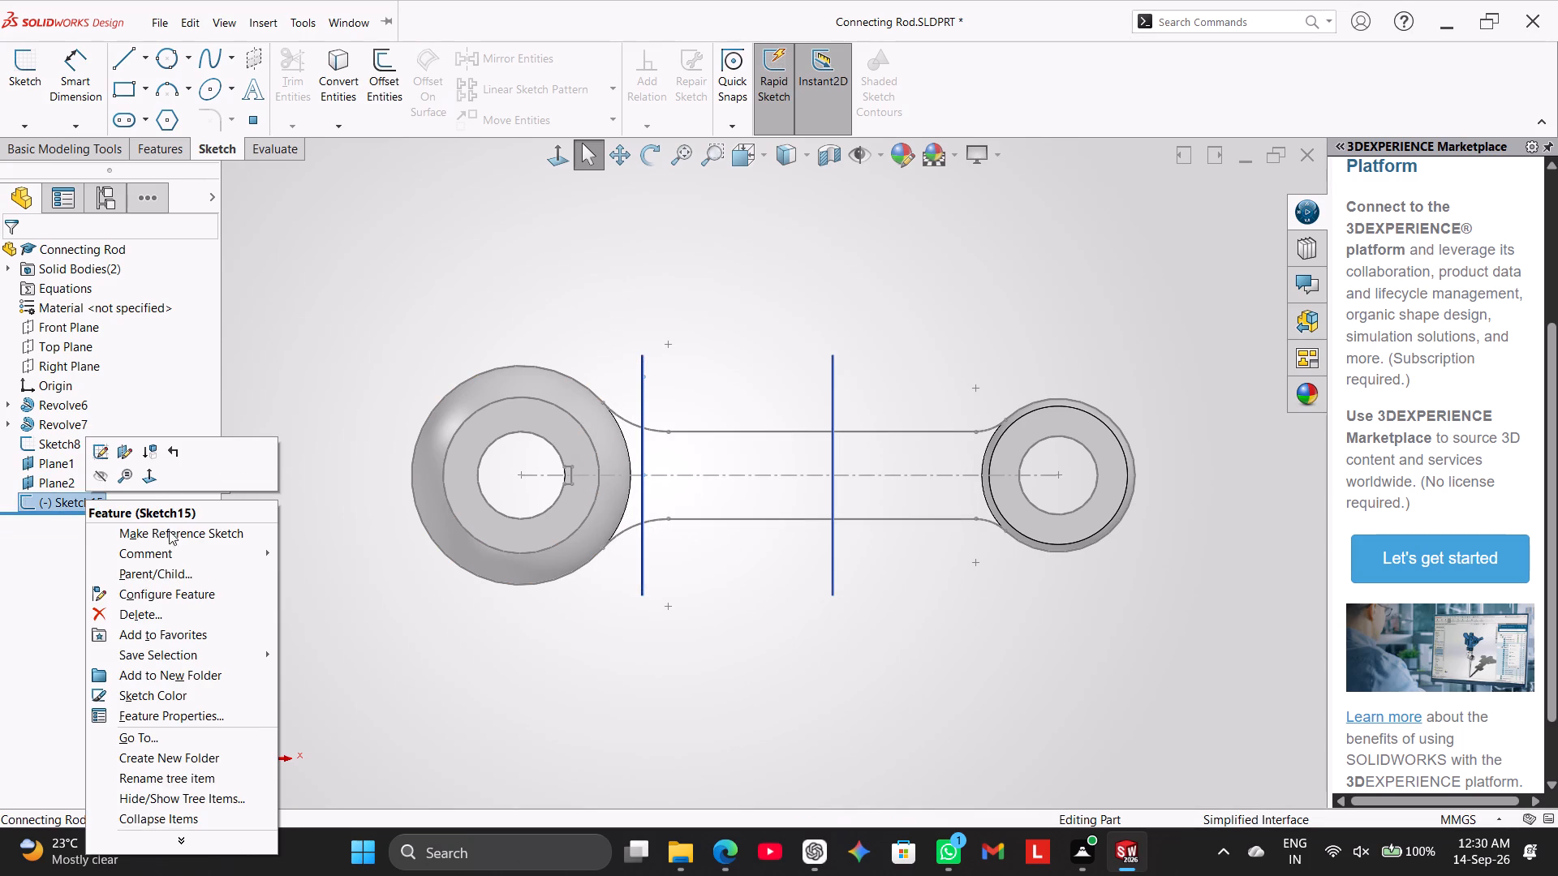
pyautogui.click(158, 610)
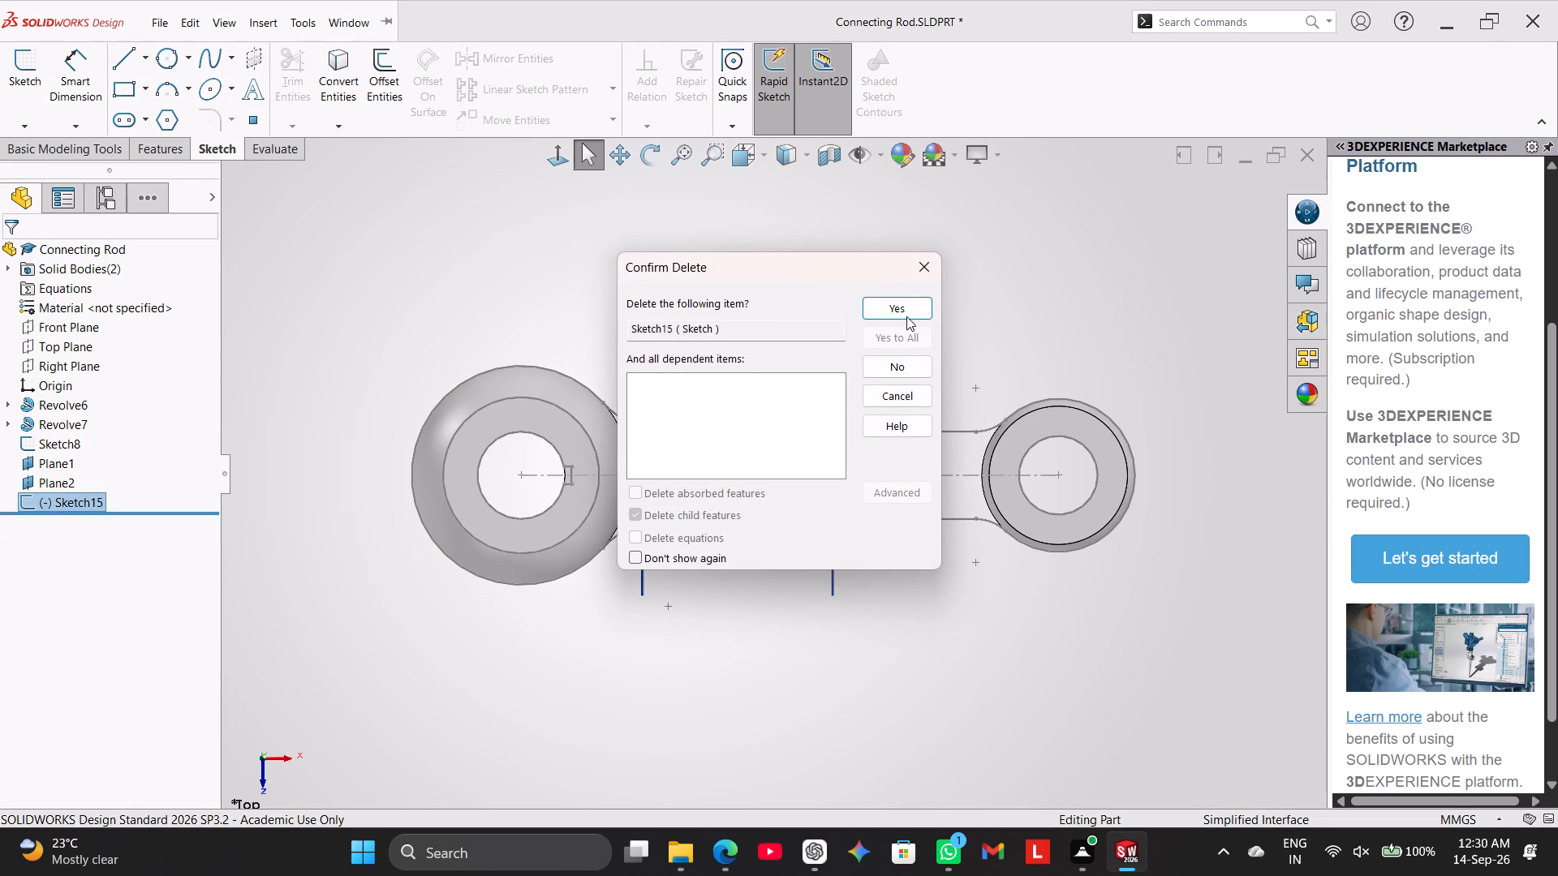
pyautogui.click(906, 312)
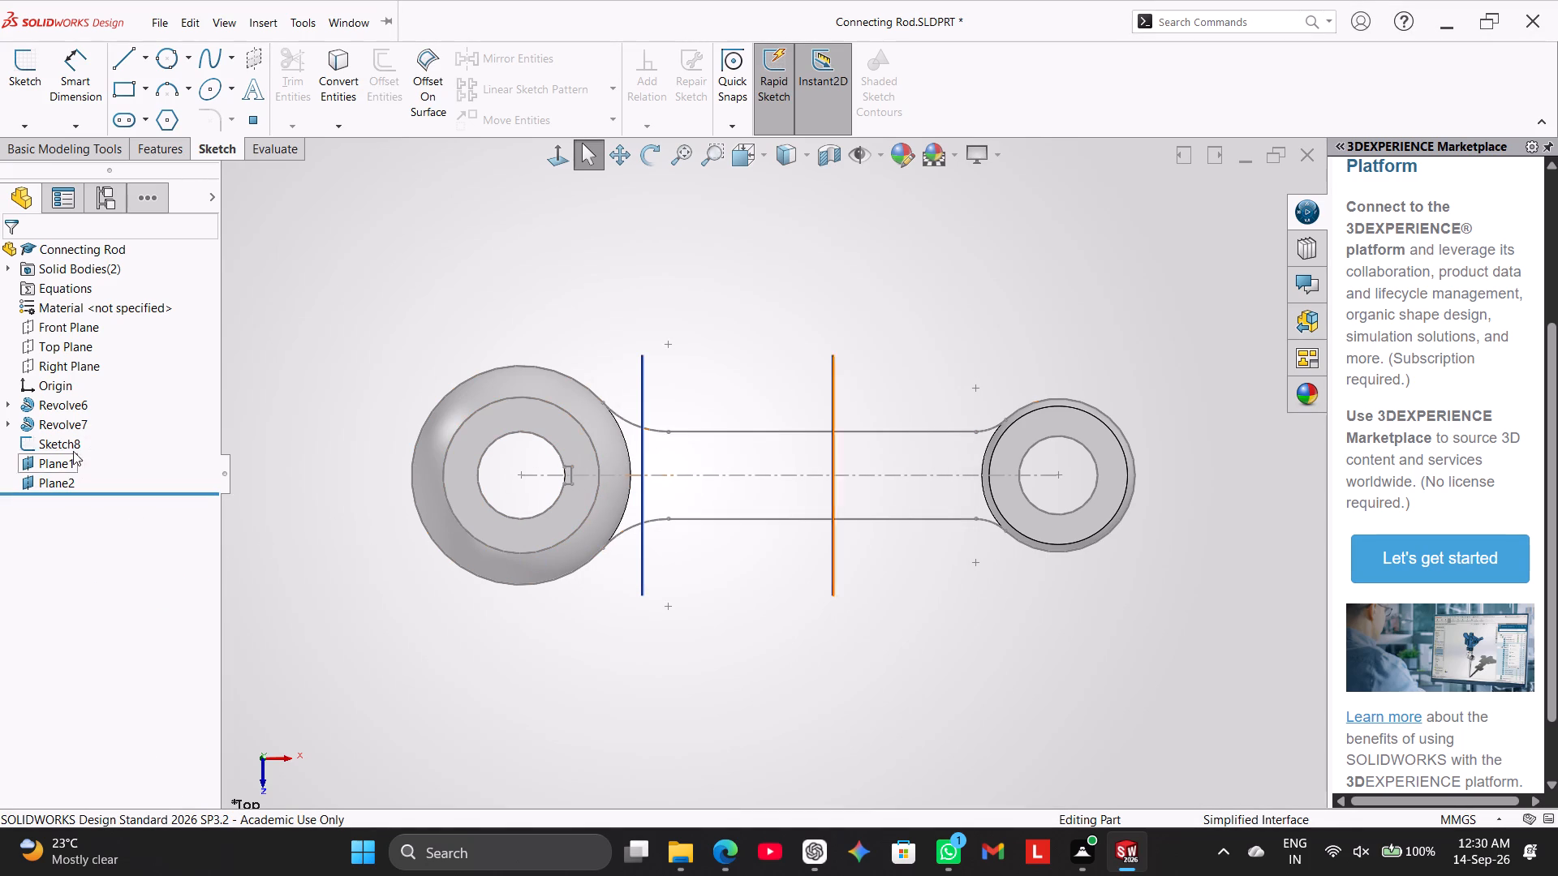
# Open the connecting rod profile Sketch8 for editing and examine it from several angles against the two revolved ends.
pyautogui.click(66, 435)
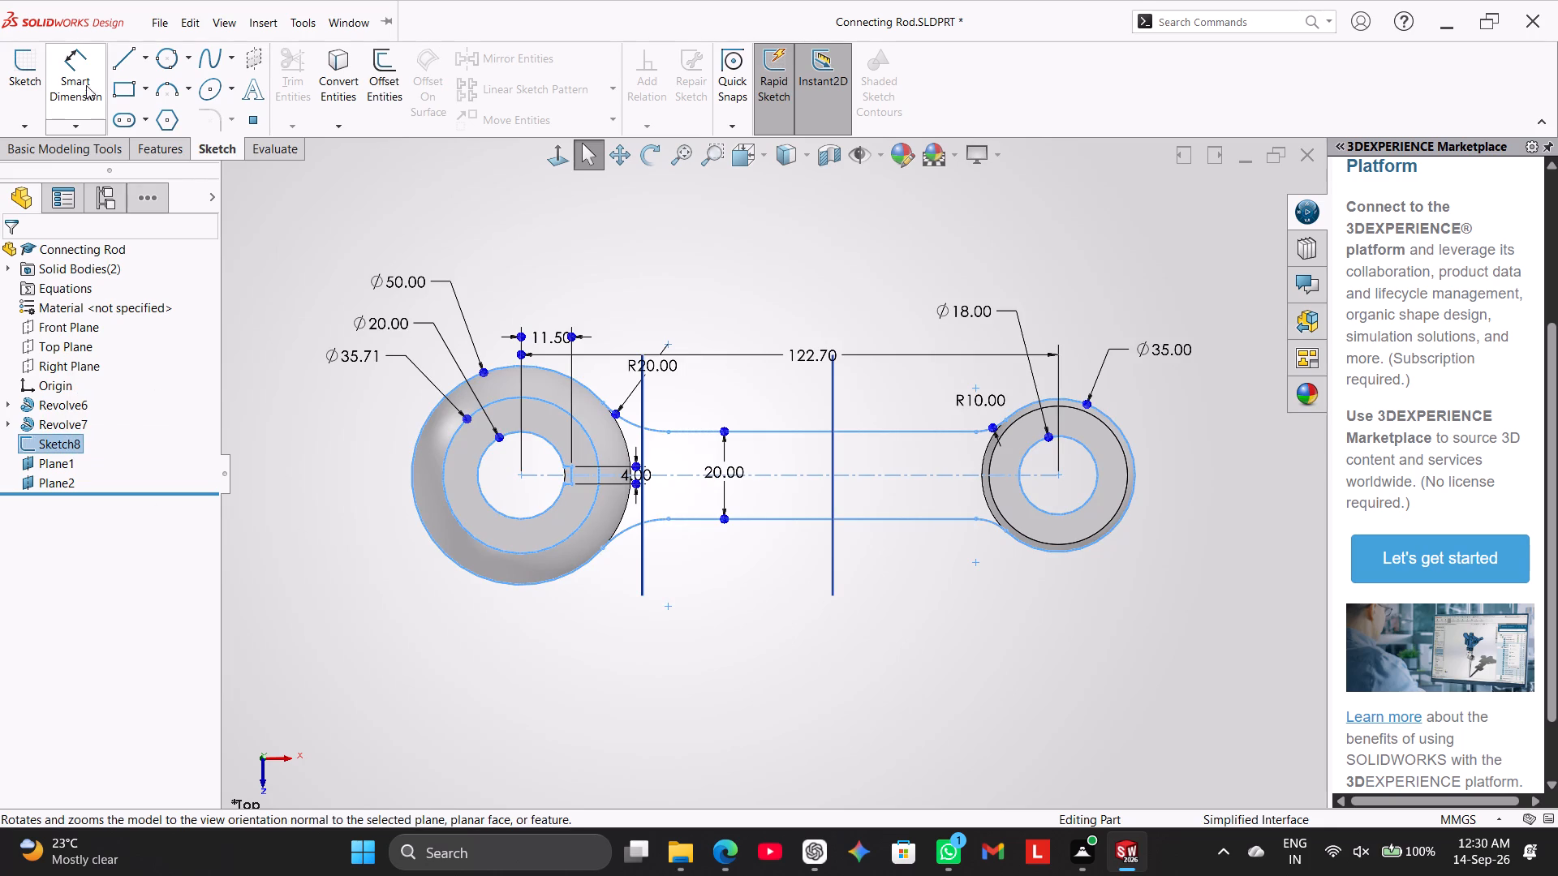
pyautogui.click(36, 76)
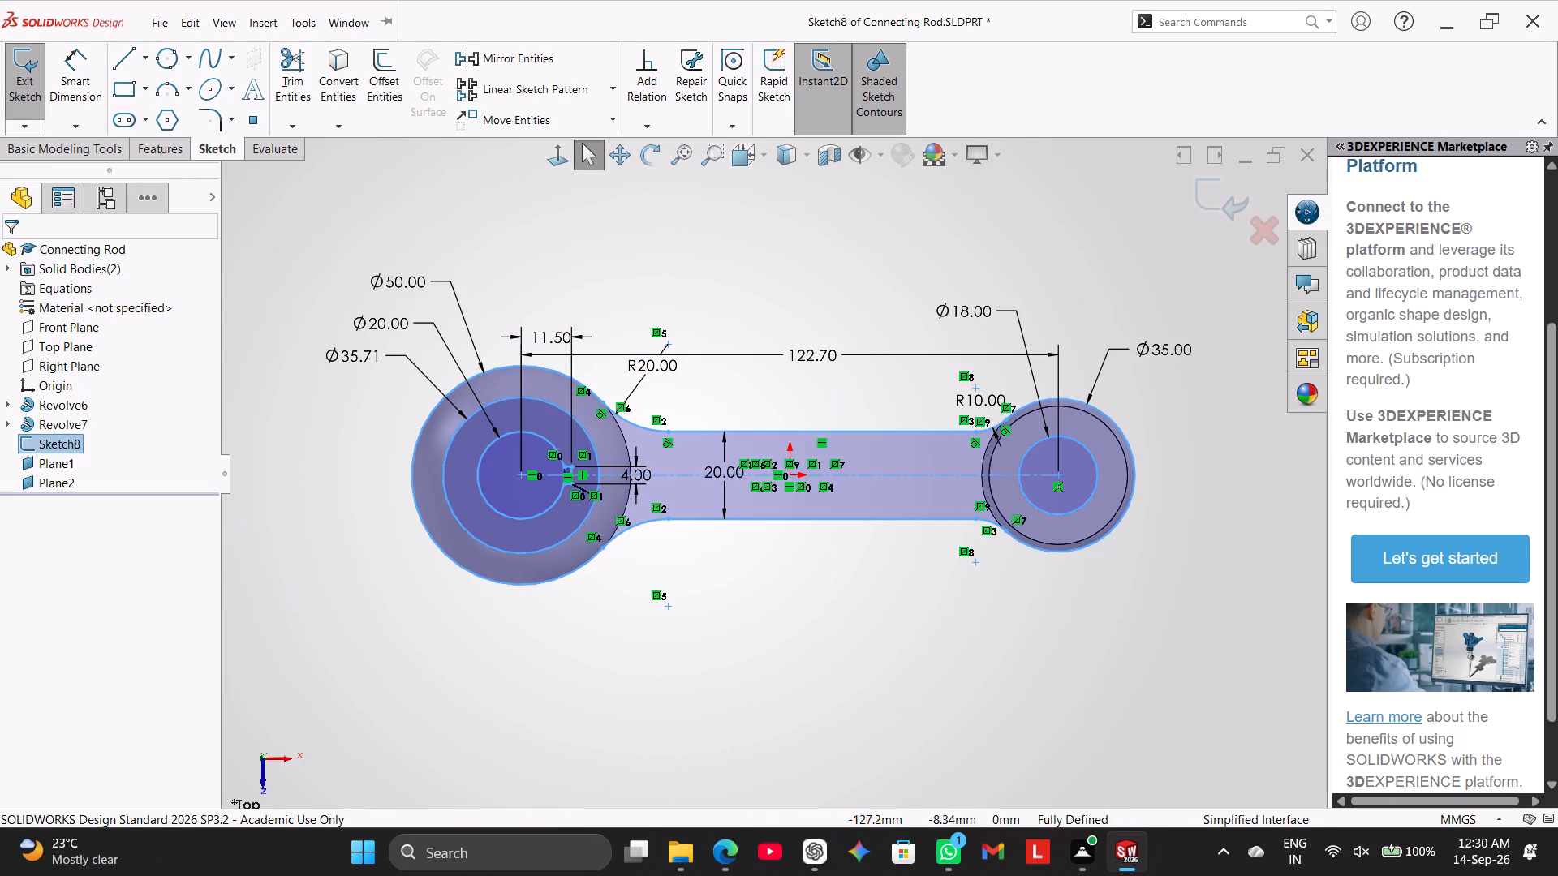
pyautogui.click(244, 551)
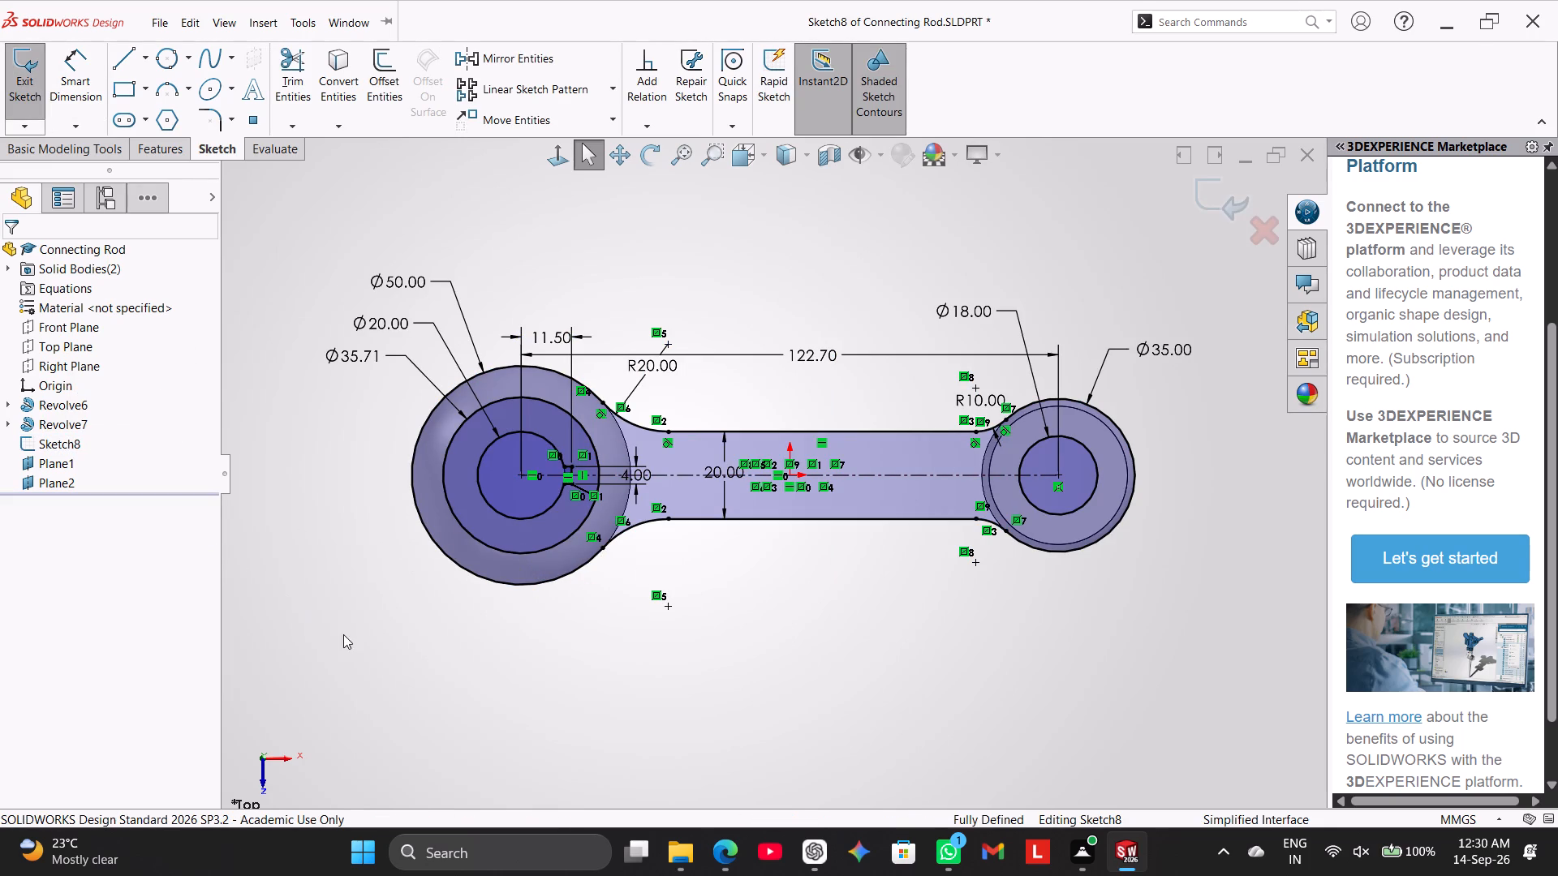
pyautogui.moveTo(424, 693); pyautogui.dragTo(424, 486, button='middle')
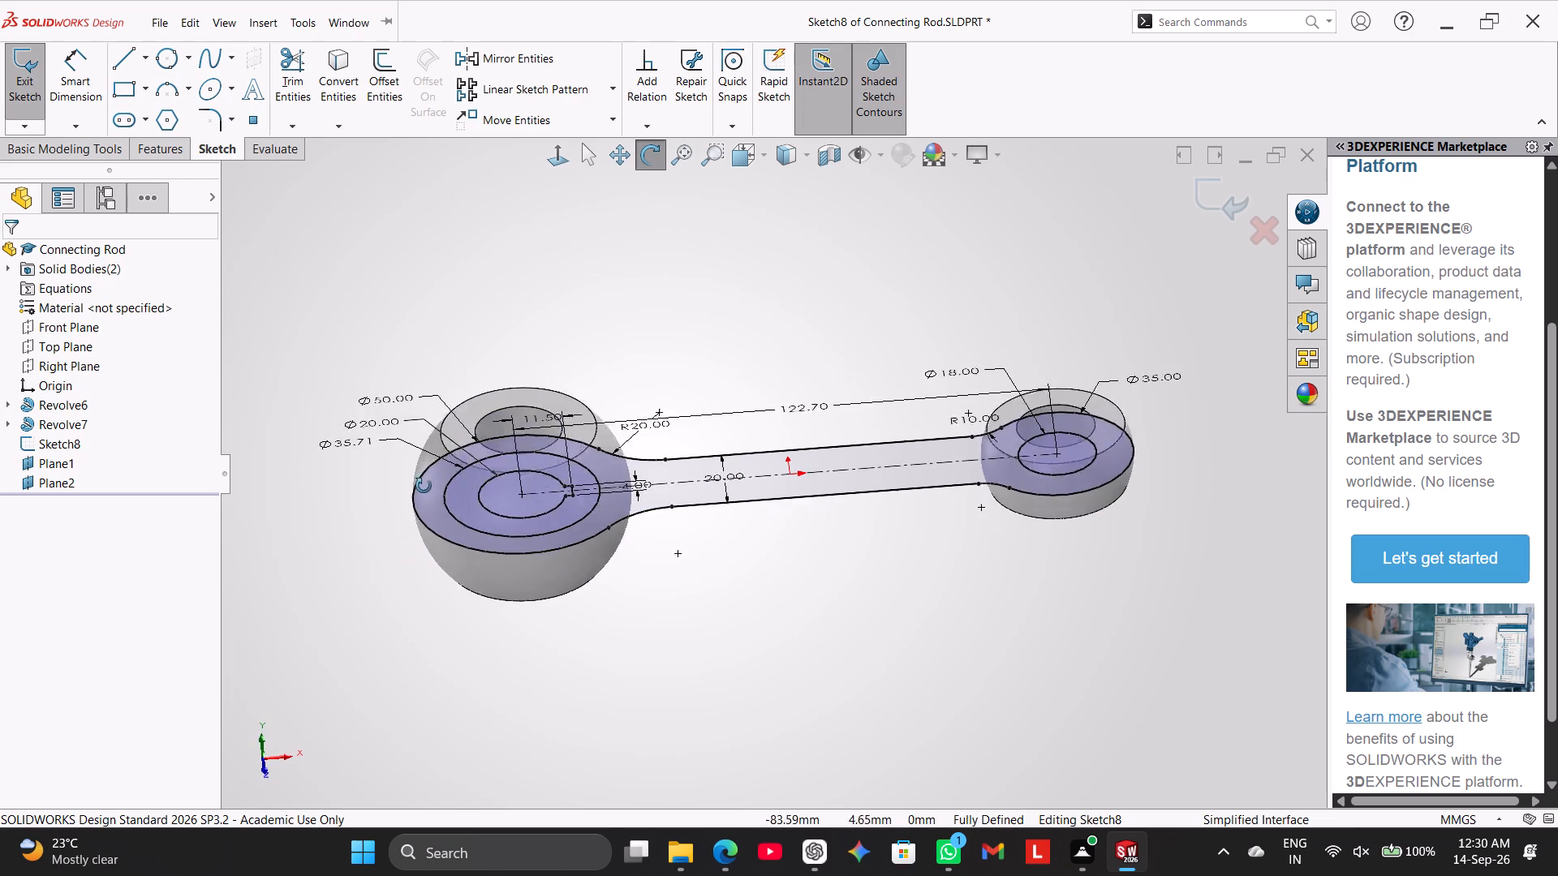
pyautogui.moveTo(424, 486); pyautogui.dragTo(404, 474, button='middle')
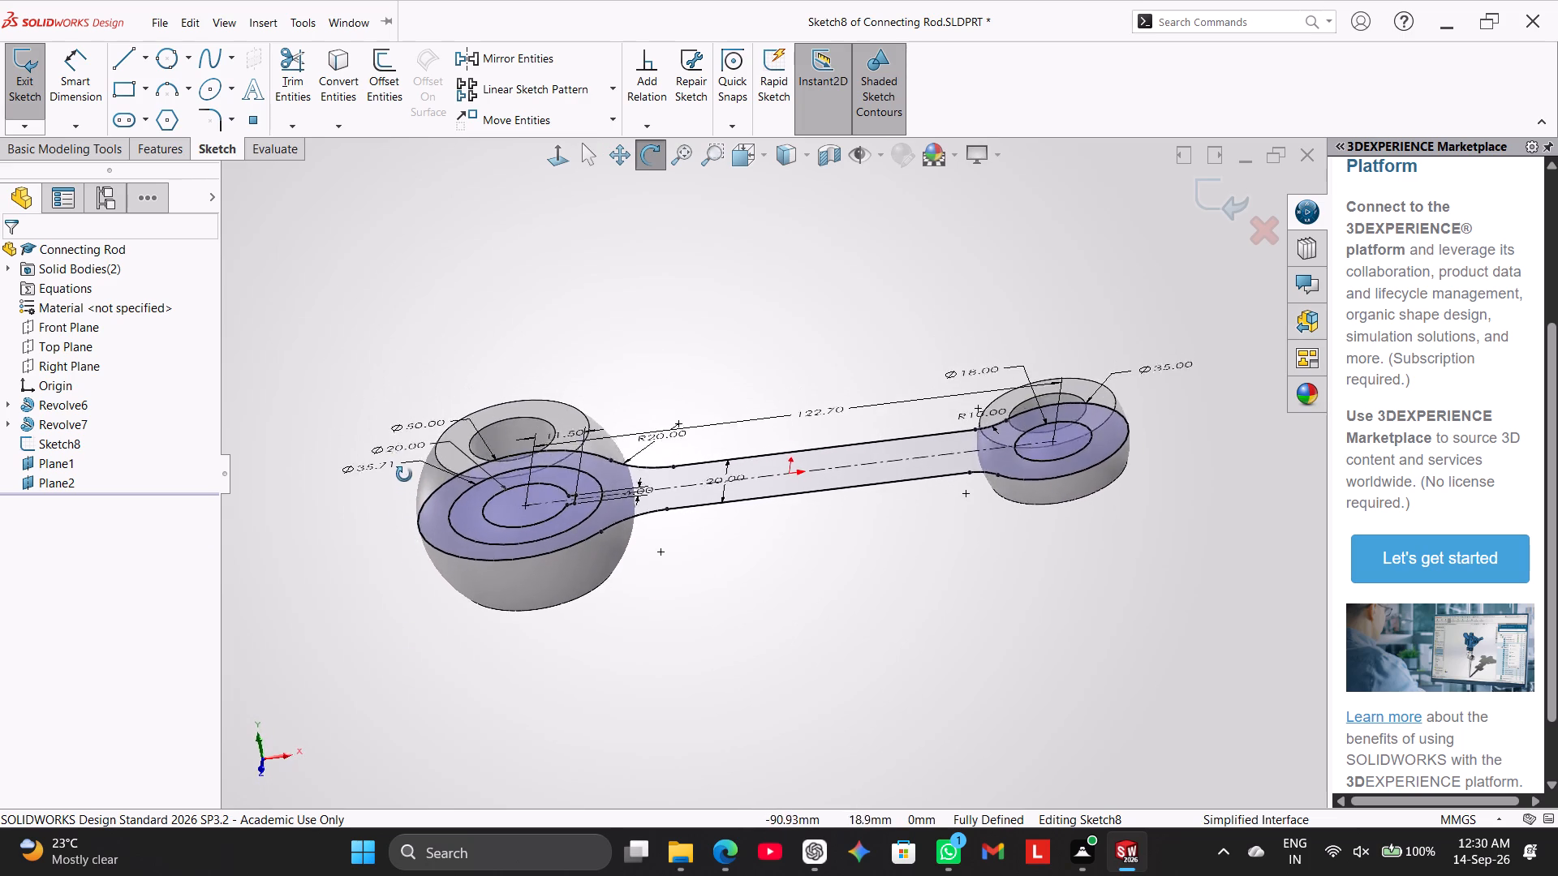
pyautogui.moveTo(404, 474); pyautogui.dragTo(415, 498, button='middle')
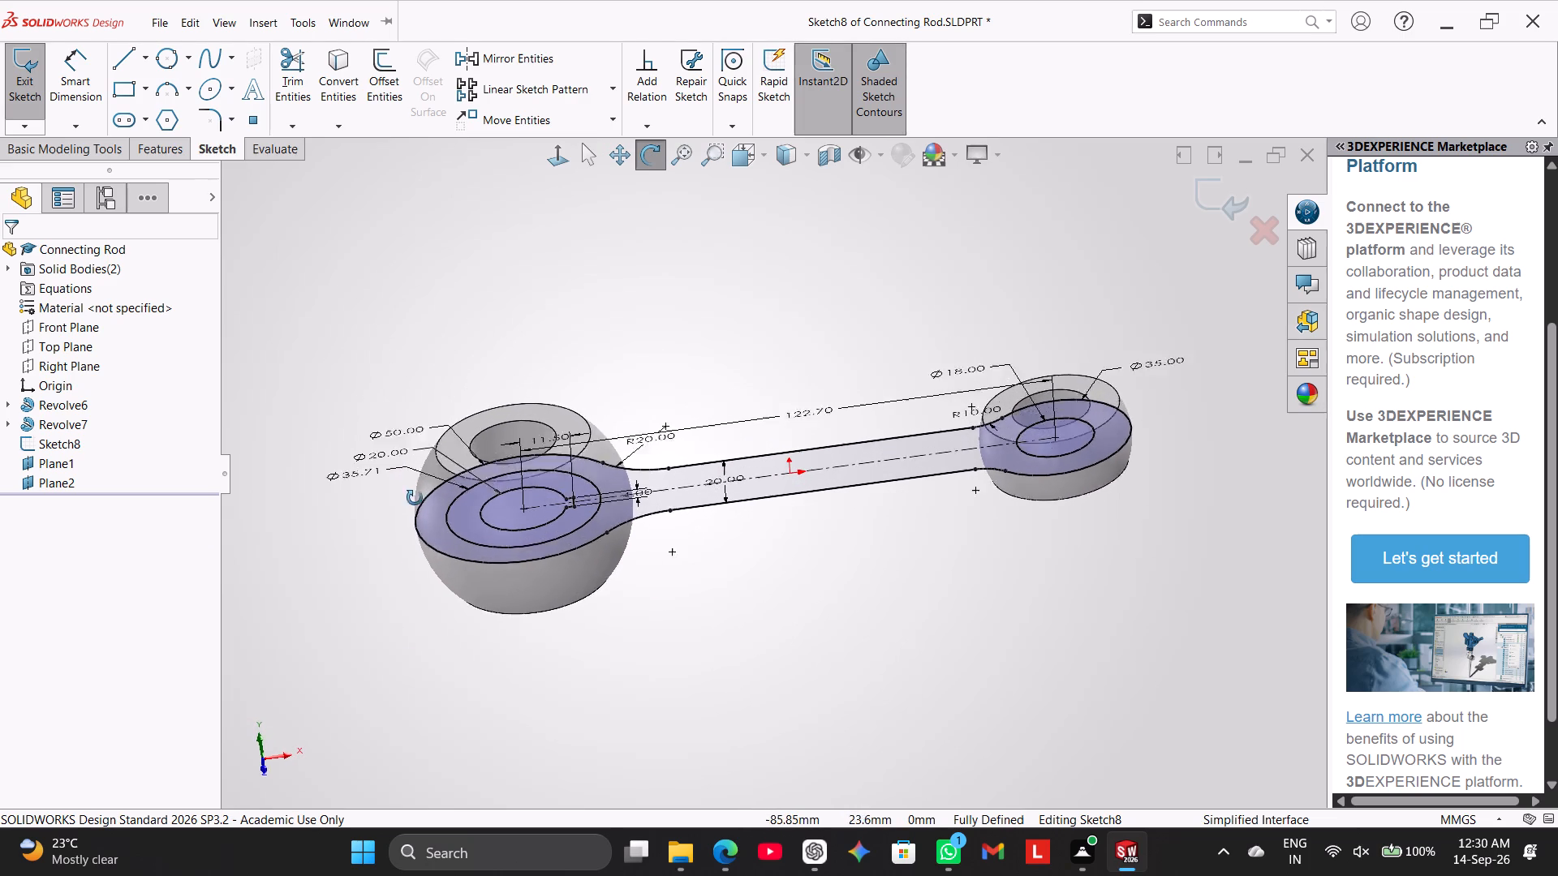
pyautogui.moveTo(415, 498); pyautogui.dragTo(458, 574, button='middle')
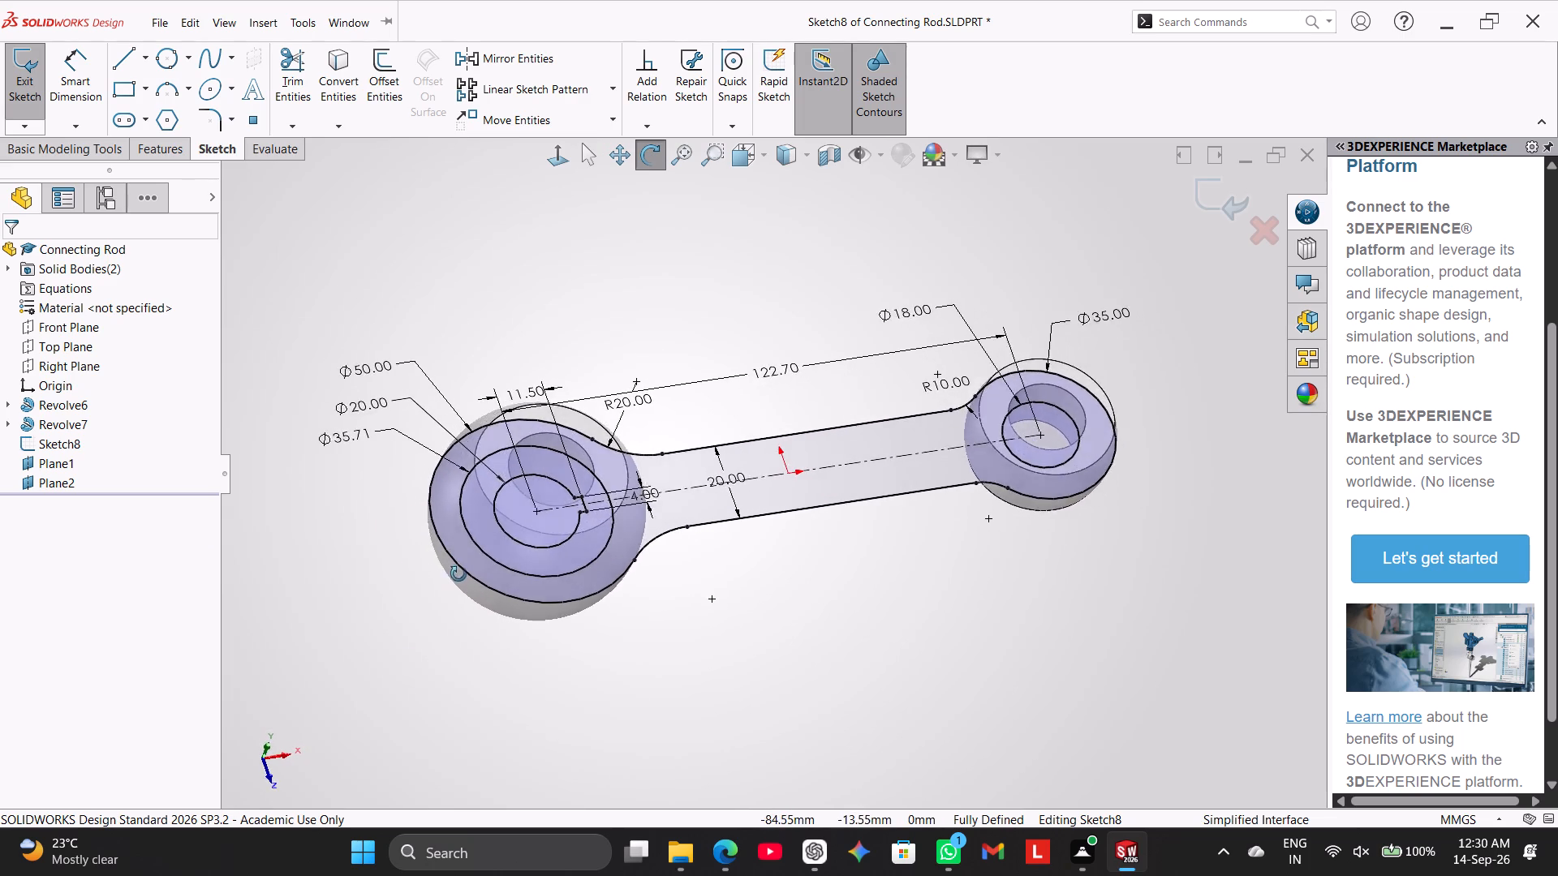
pyautogui.moveTo(458, 574); pyautogui.dragTo(389, 630, button='middle')
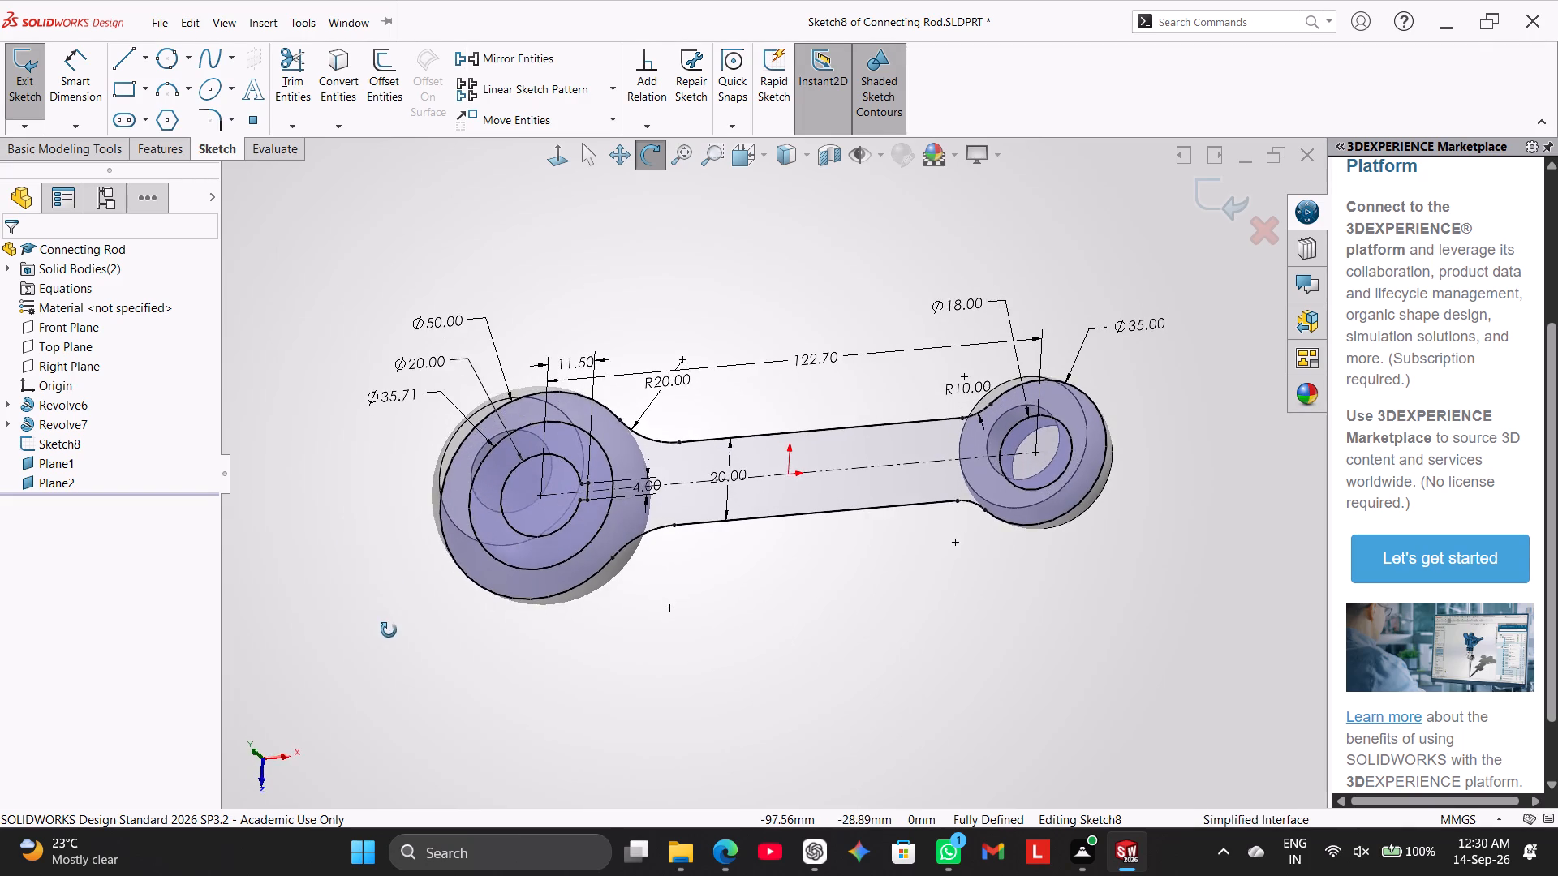
pyautogui.moveTo(389, 630); pyautogui.dragTo(377, 608, button='middle')
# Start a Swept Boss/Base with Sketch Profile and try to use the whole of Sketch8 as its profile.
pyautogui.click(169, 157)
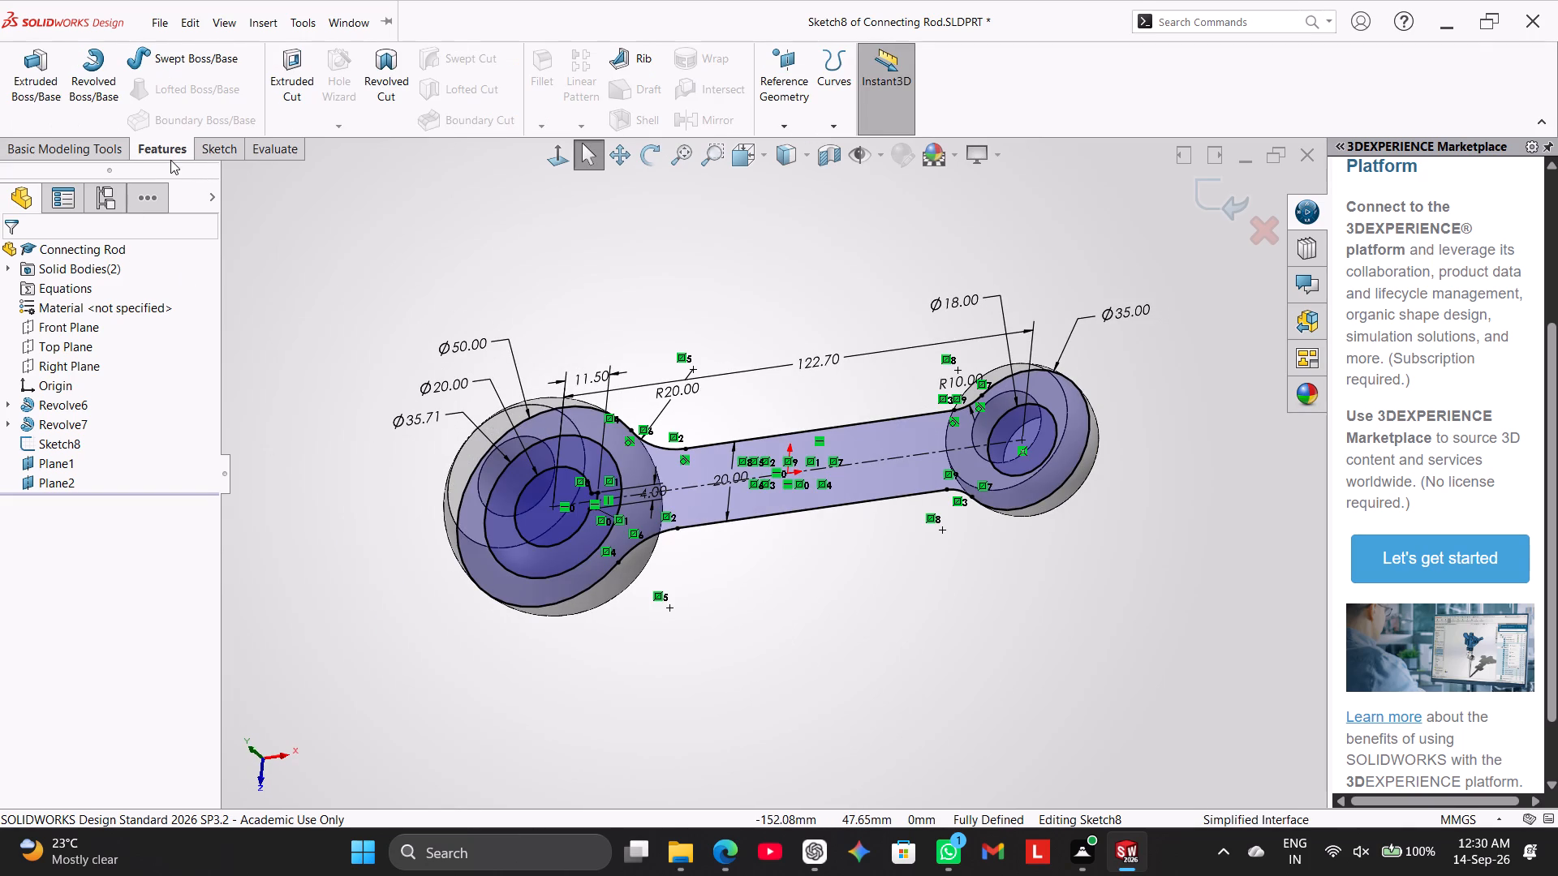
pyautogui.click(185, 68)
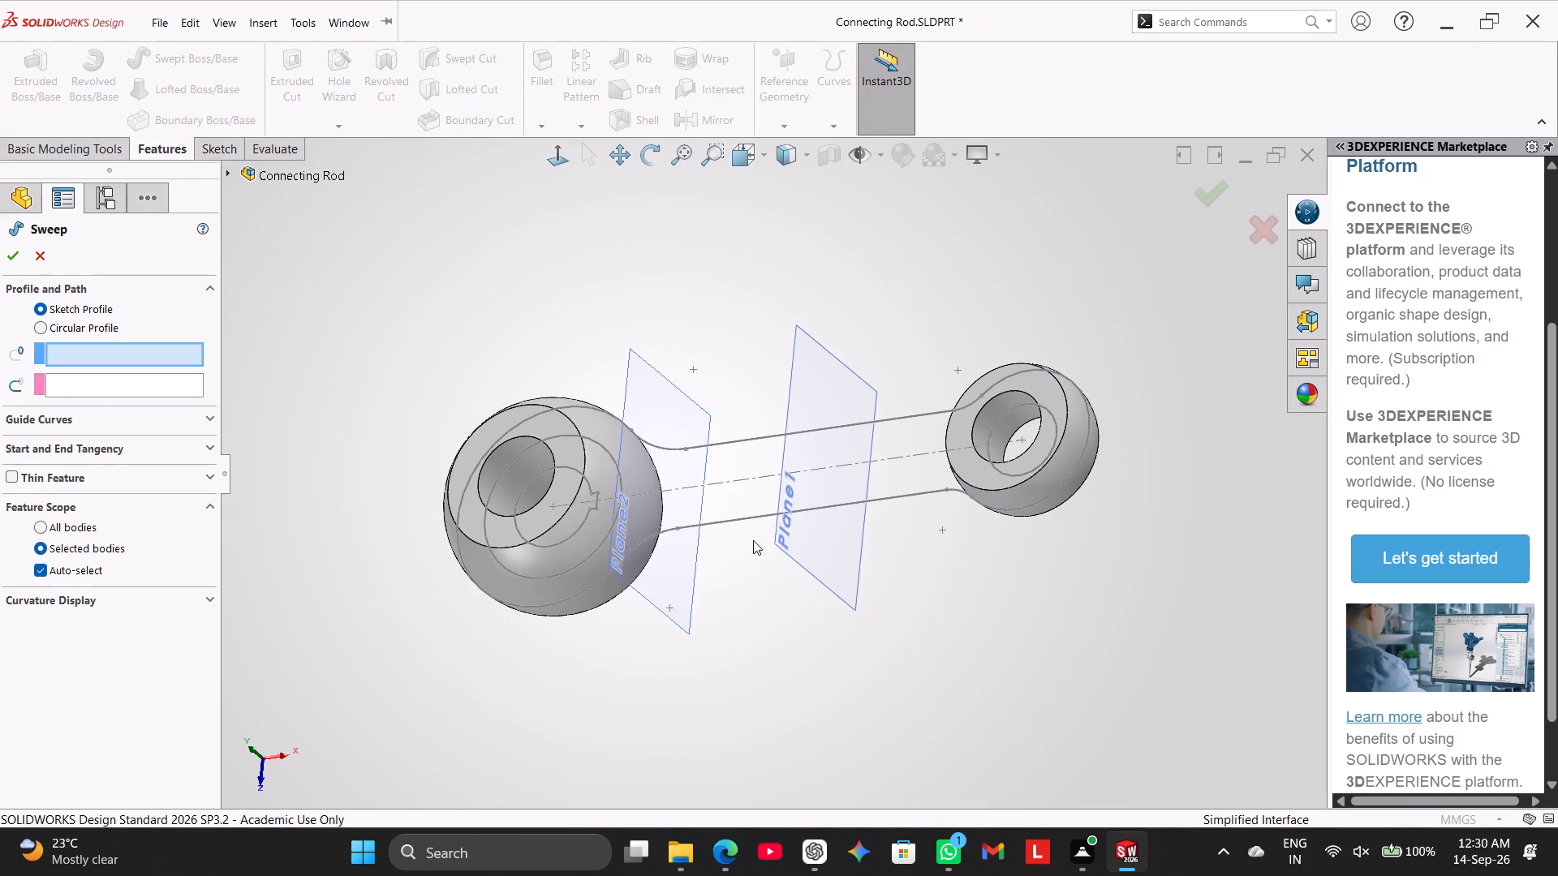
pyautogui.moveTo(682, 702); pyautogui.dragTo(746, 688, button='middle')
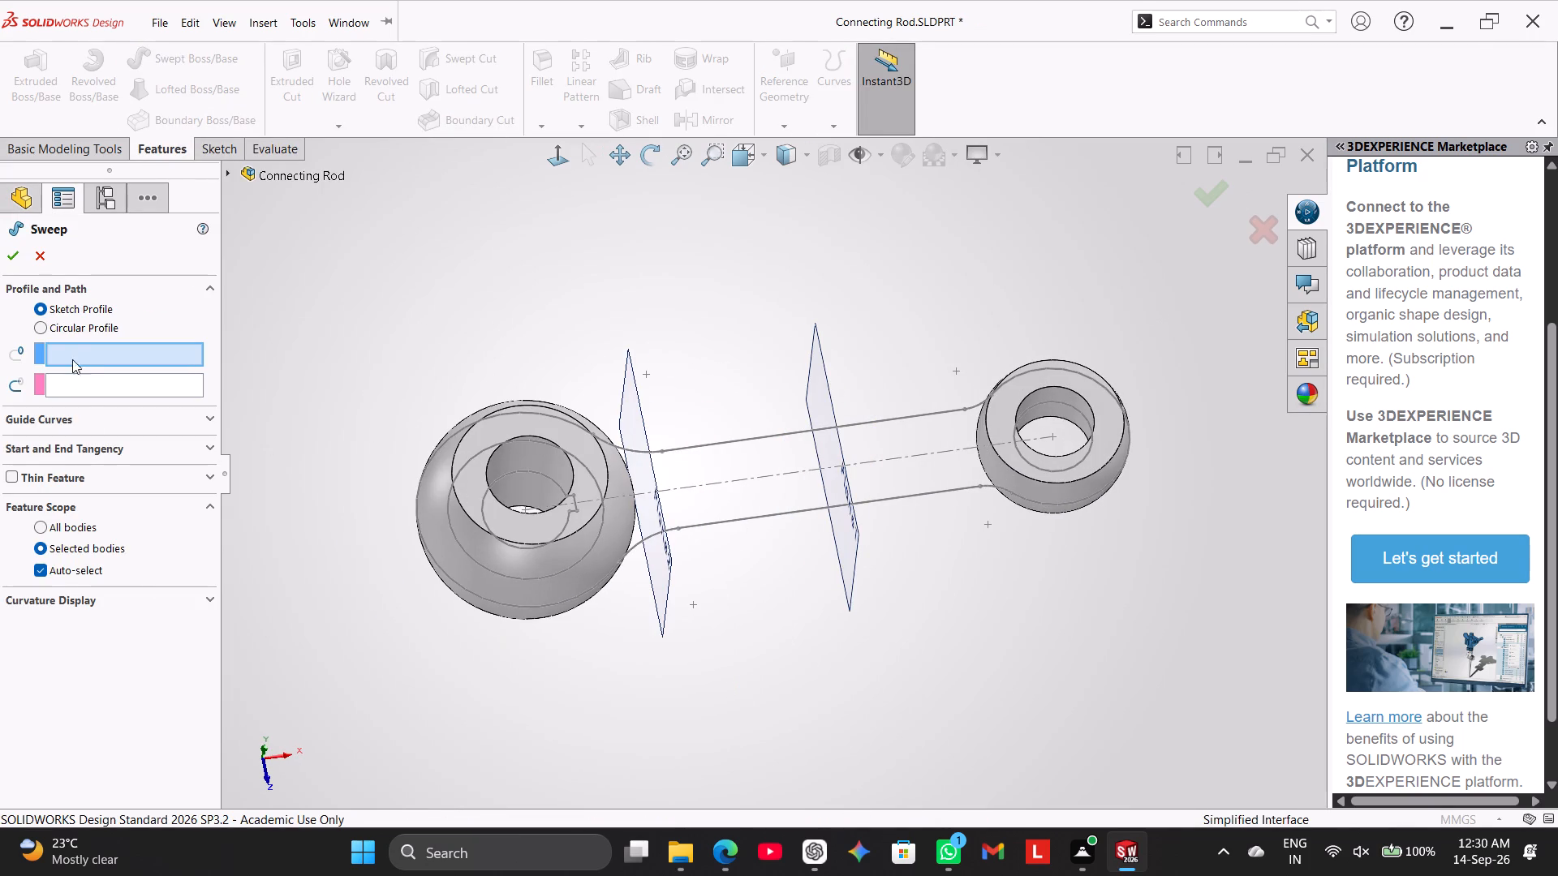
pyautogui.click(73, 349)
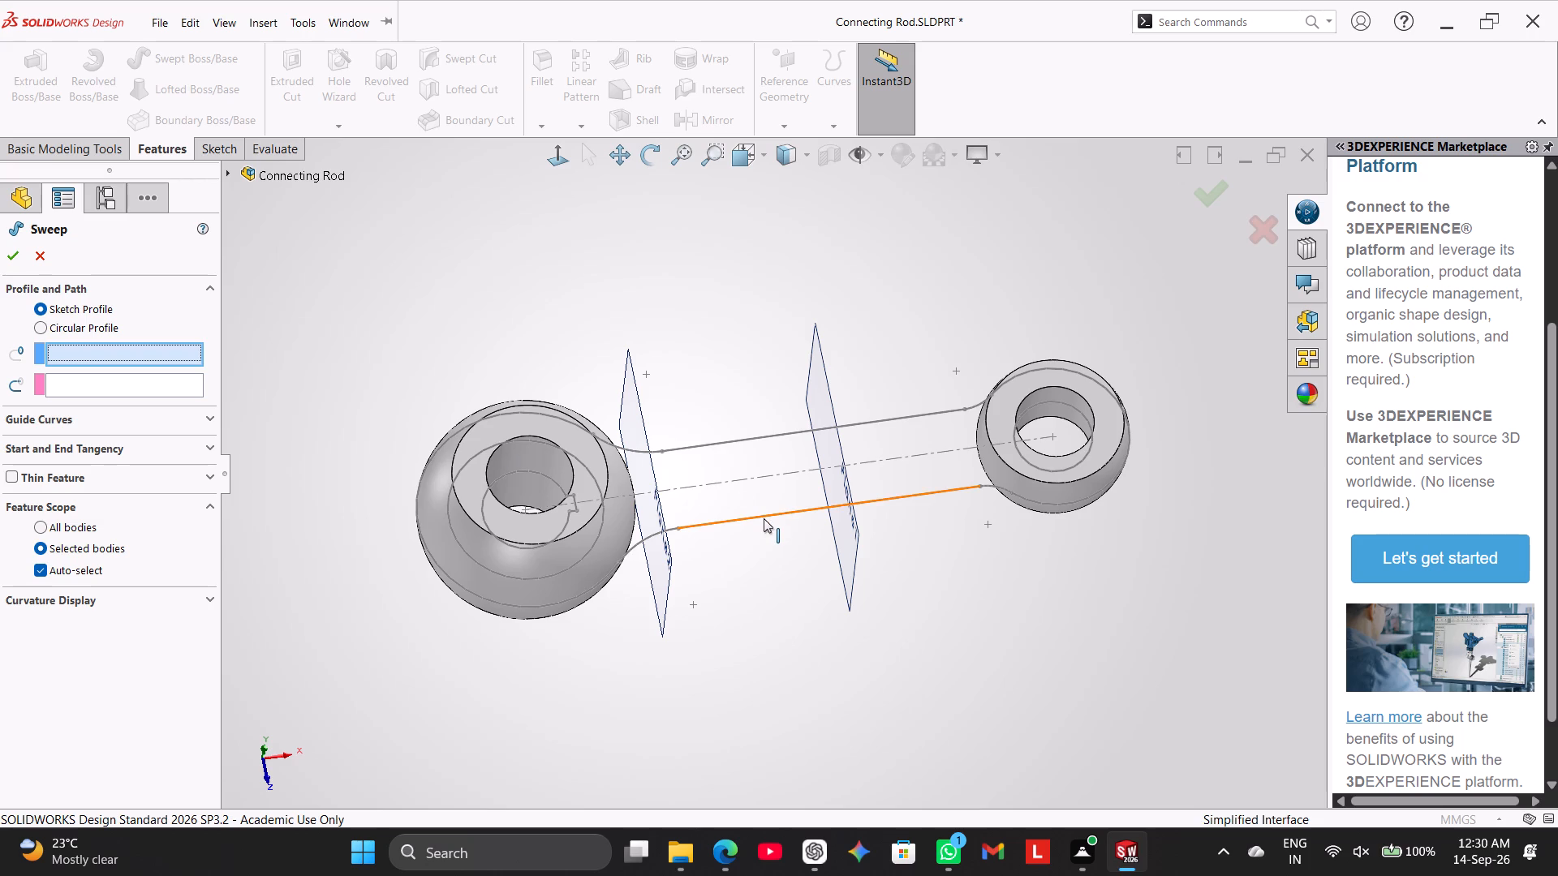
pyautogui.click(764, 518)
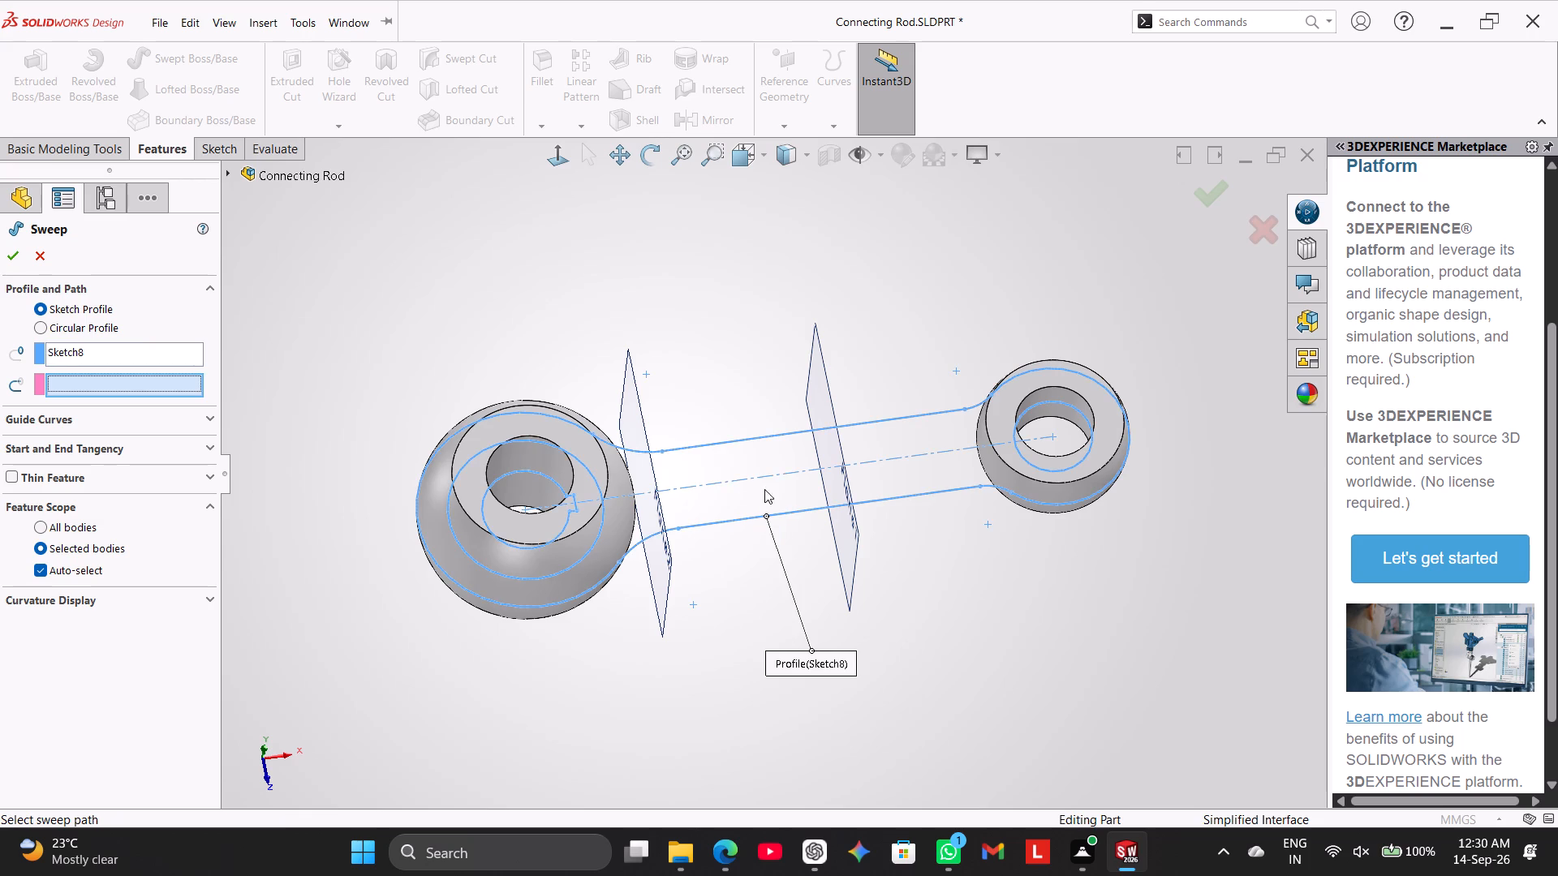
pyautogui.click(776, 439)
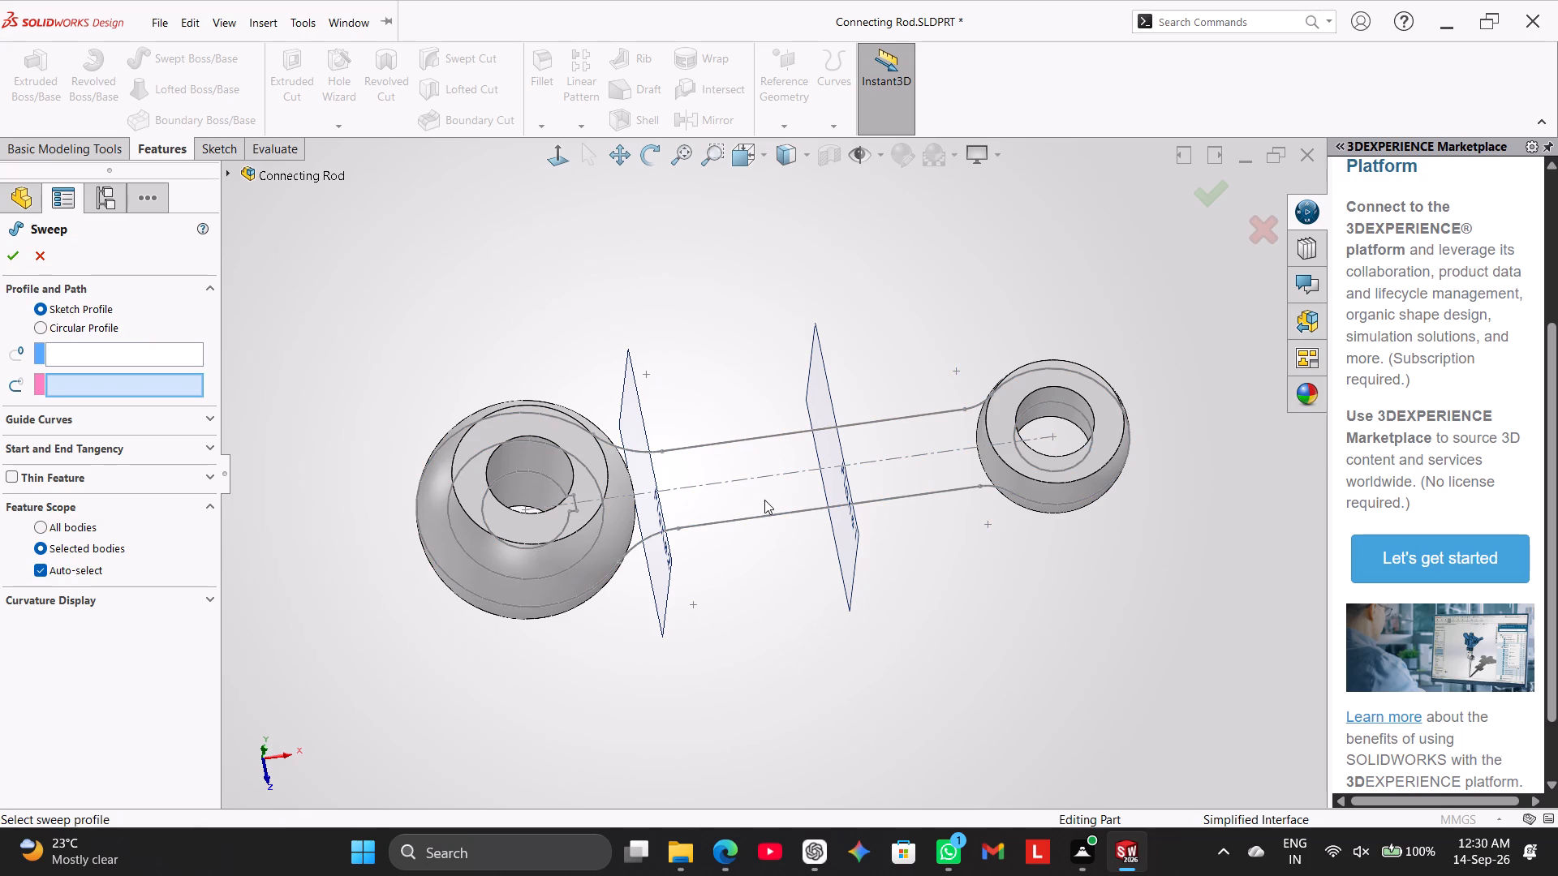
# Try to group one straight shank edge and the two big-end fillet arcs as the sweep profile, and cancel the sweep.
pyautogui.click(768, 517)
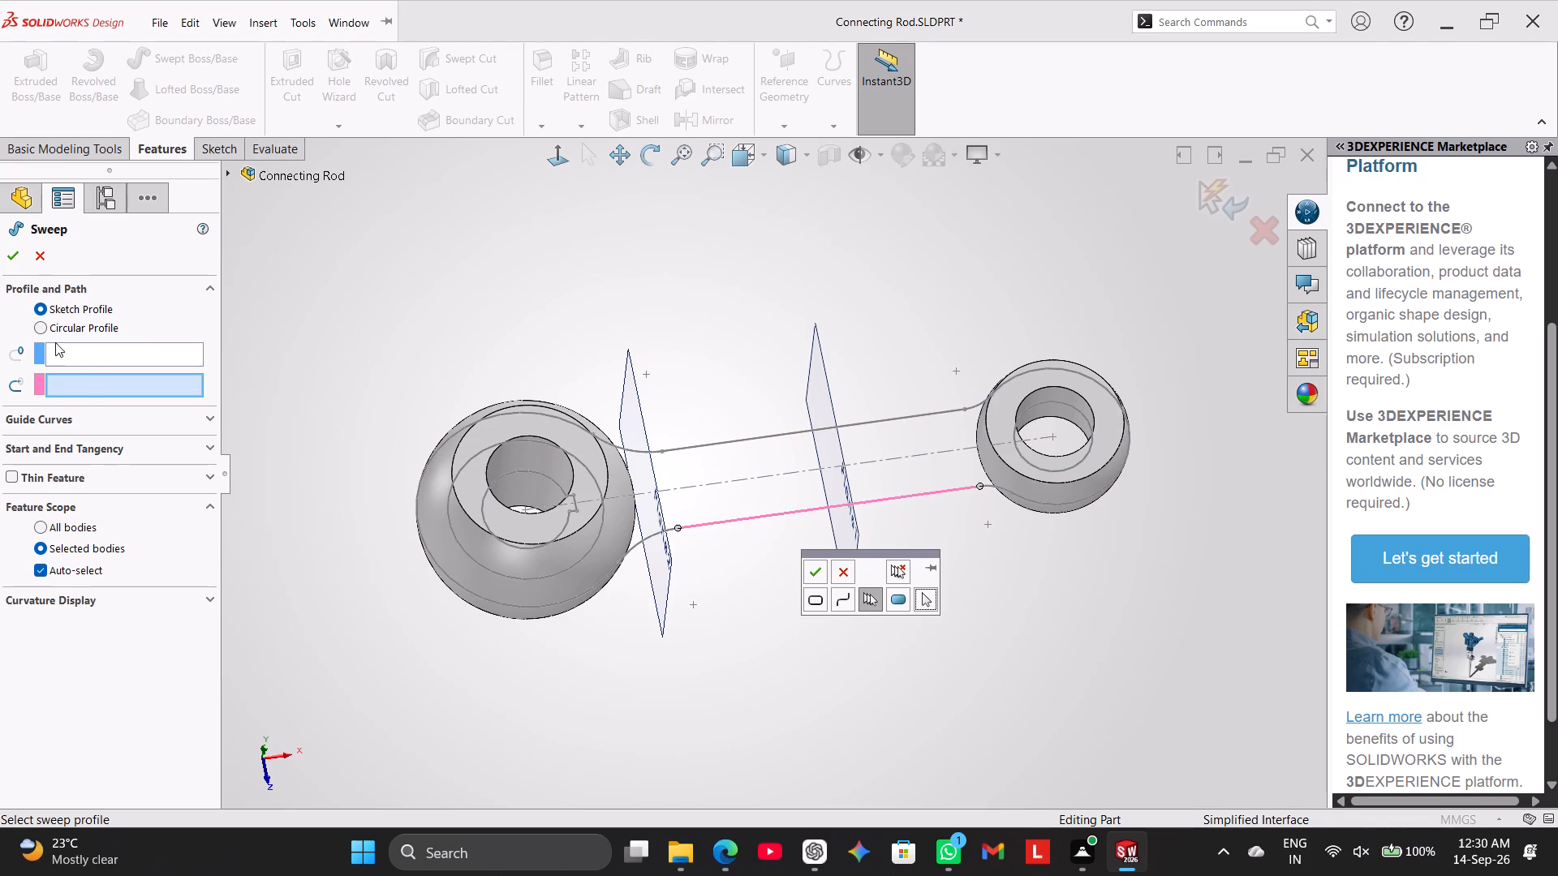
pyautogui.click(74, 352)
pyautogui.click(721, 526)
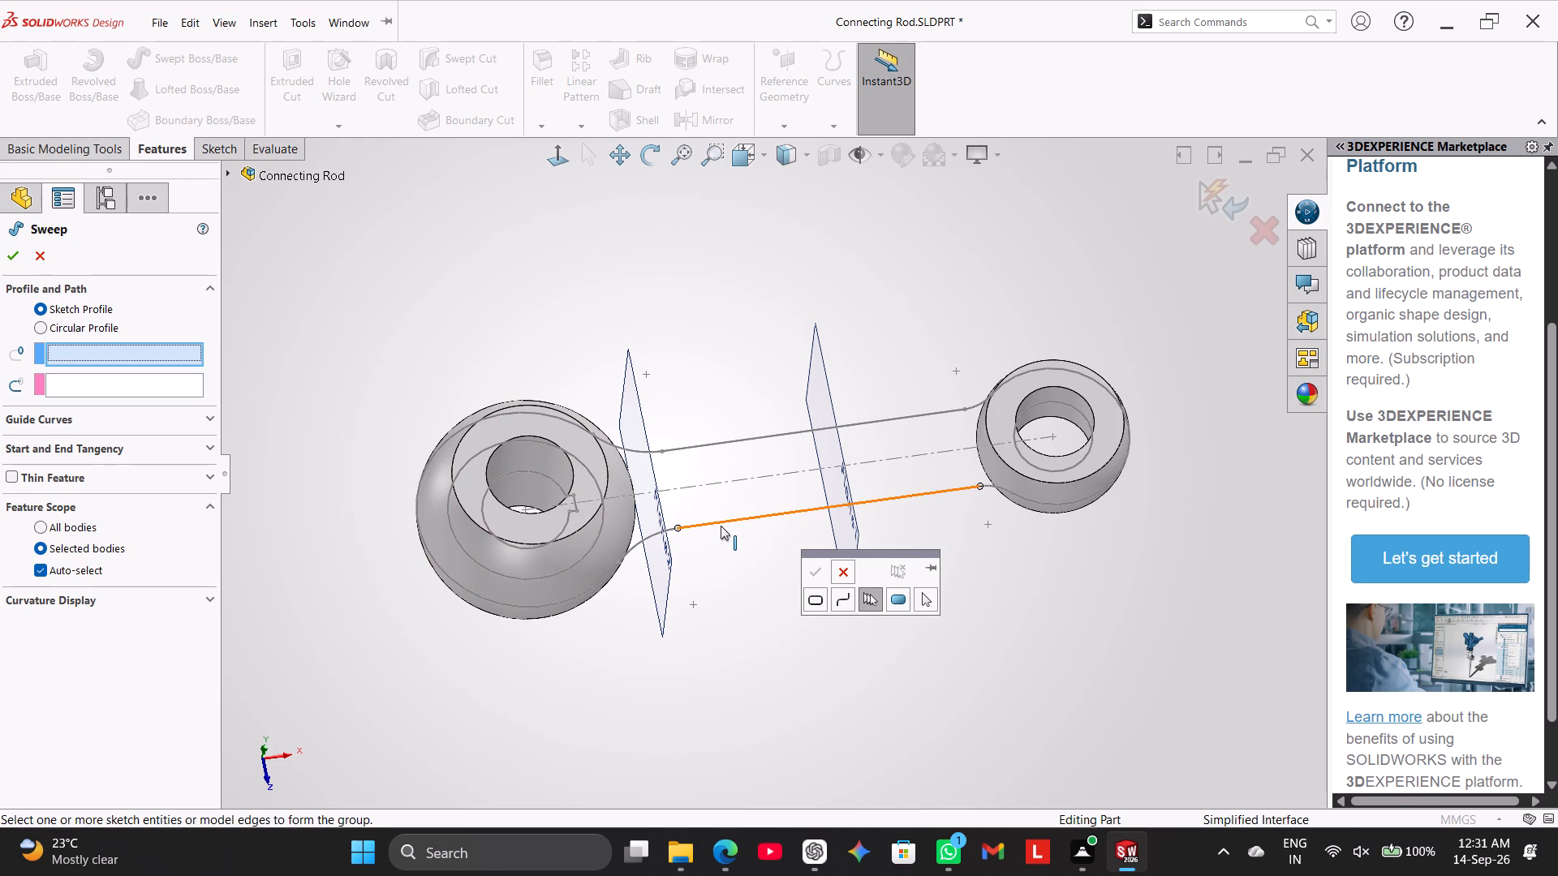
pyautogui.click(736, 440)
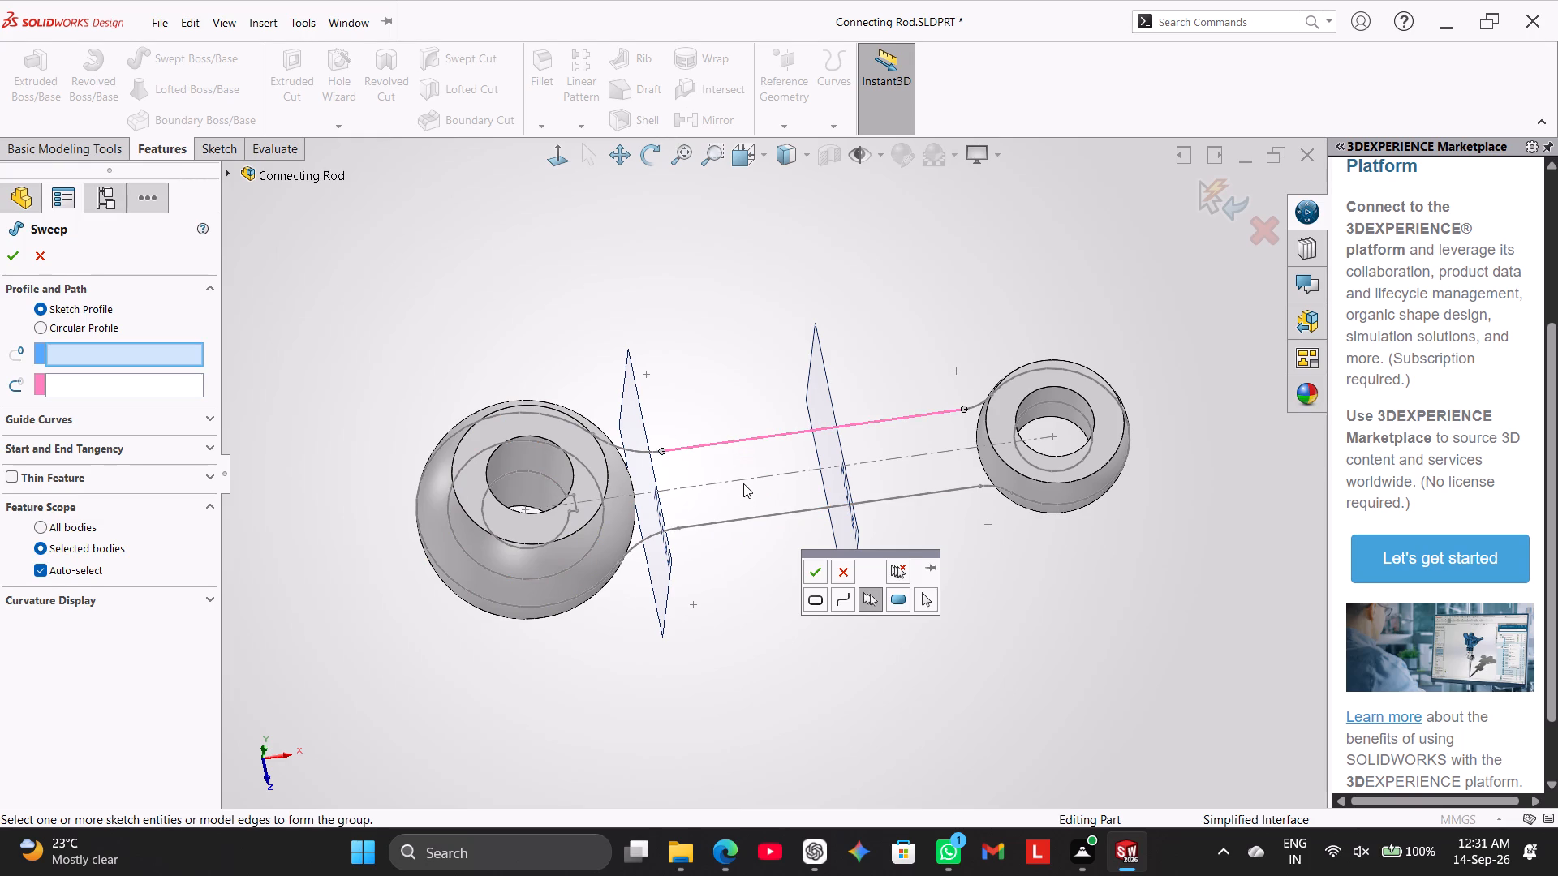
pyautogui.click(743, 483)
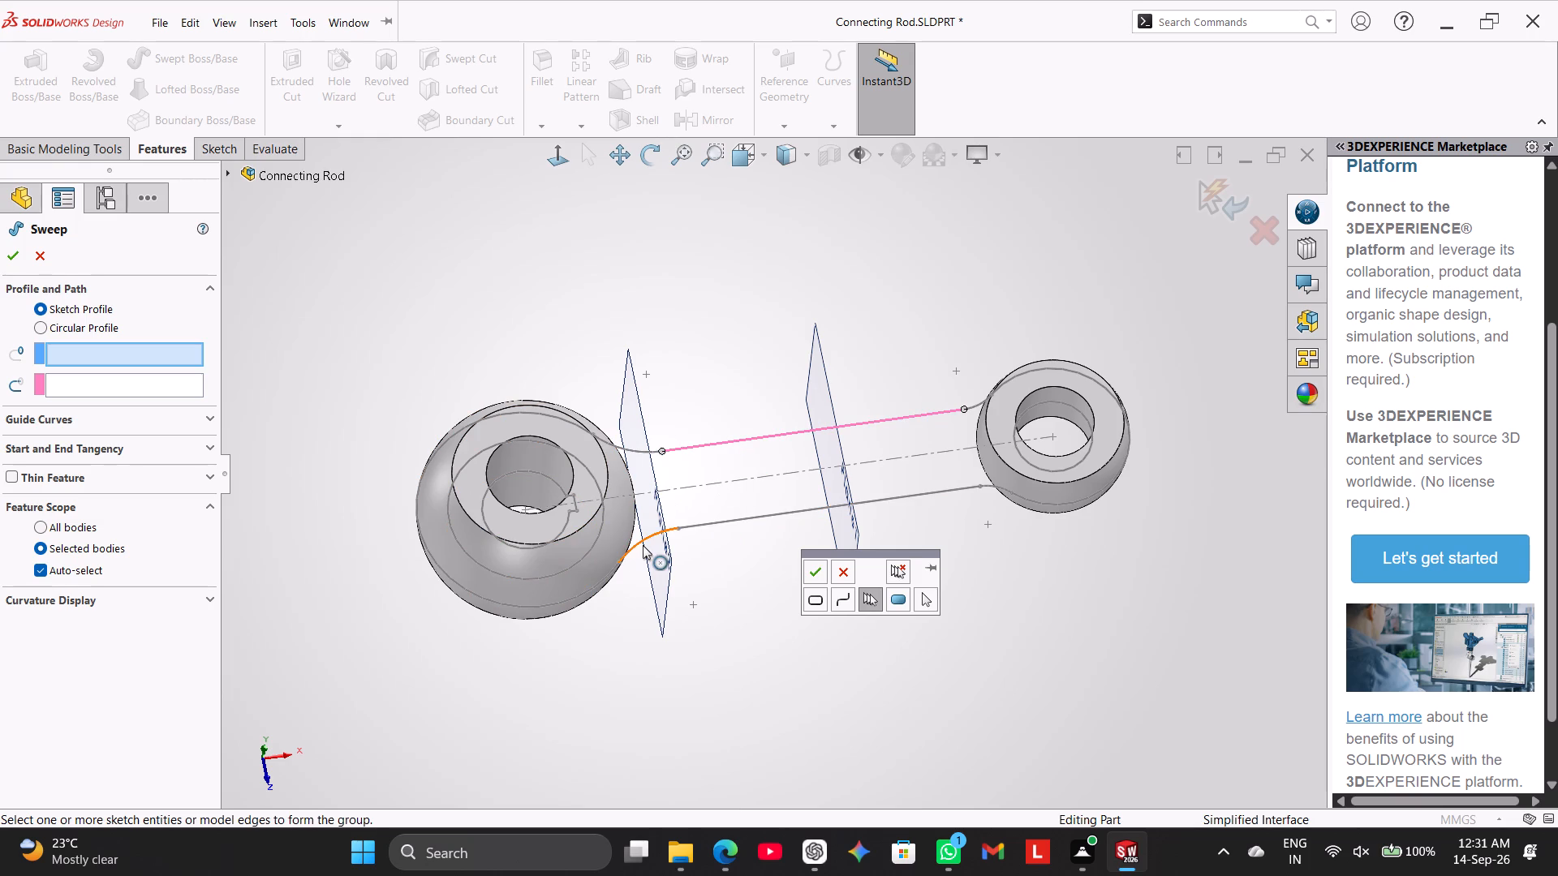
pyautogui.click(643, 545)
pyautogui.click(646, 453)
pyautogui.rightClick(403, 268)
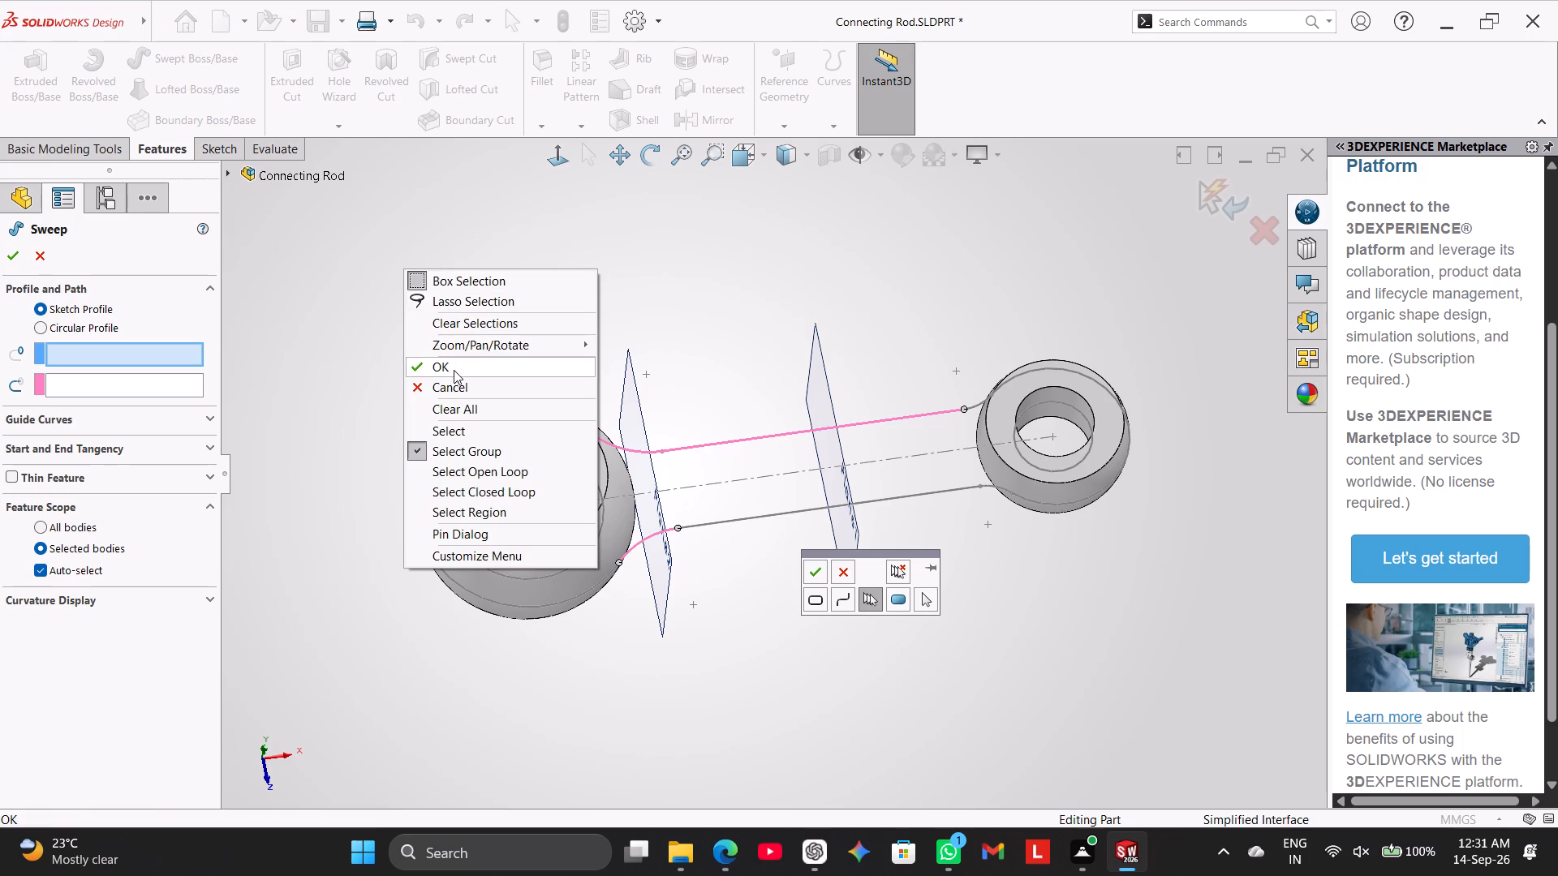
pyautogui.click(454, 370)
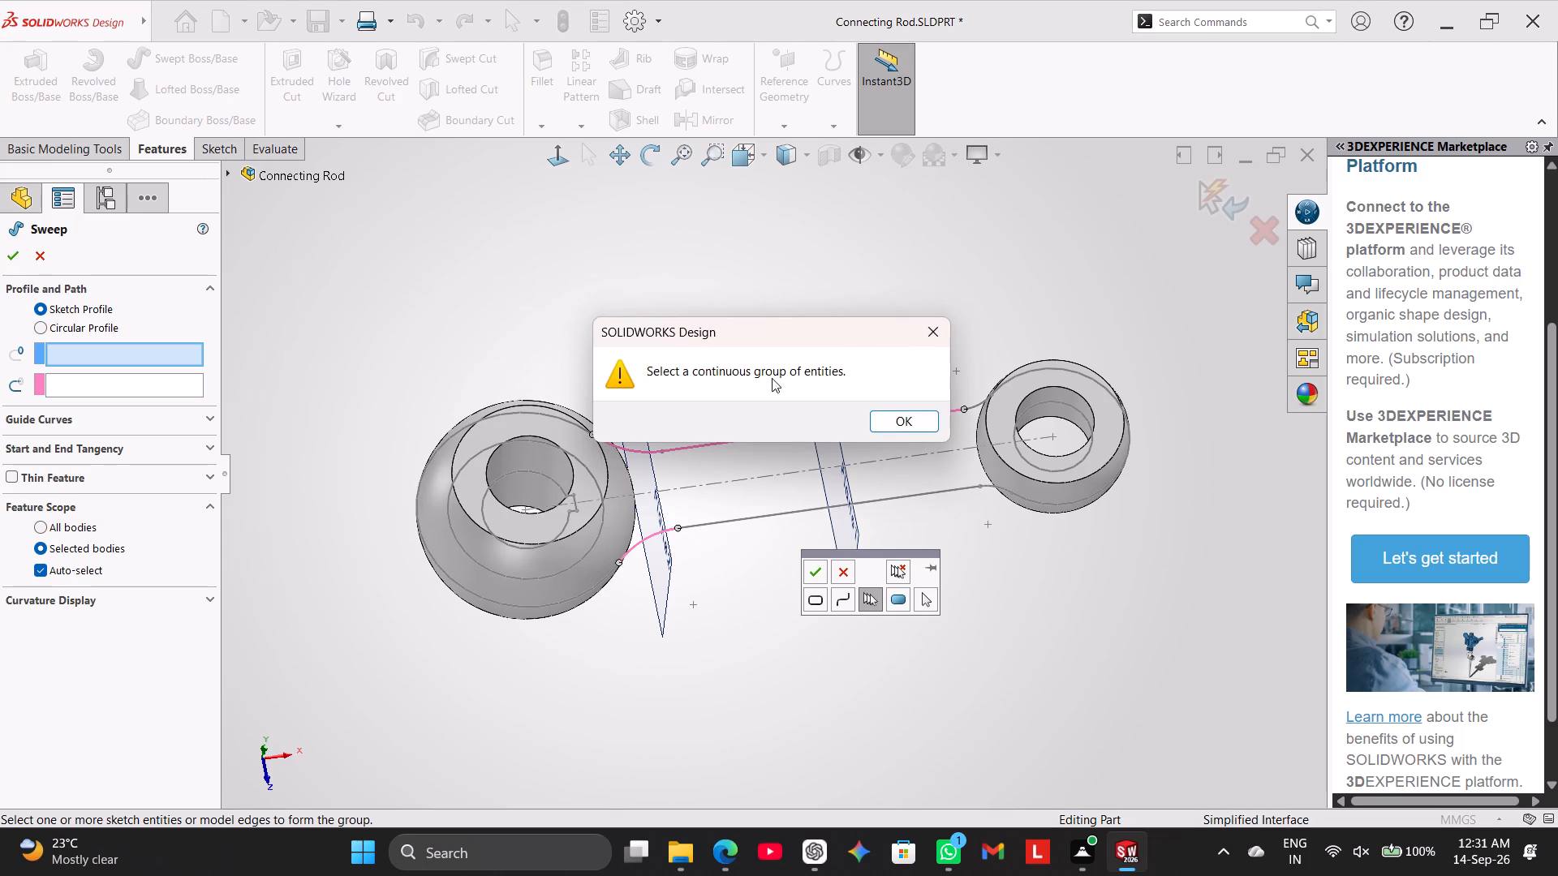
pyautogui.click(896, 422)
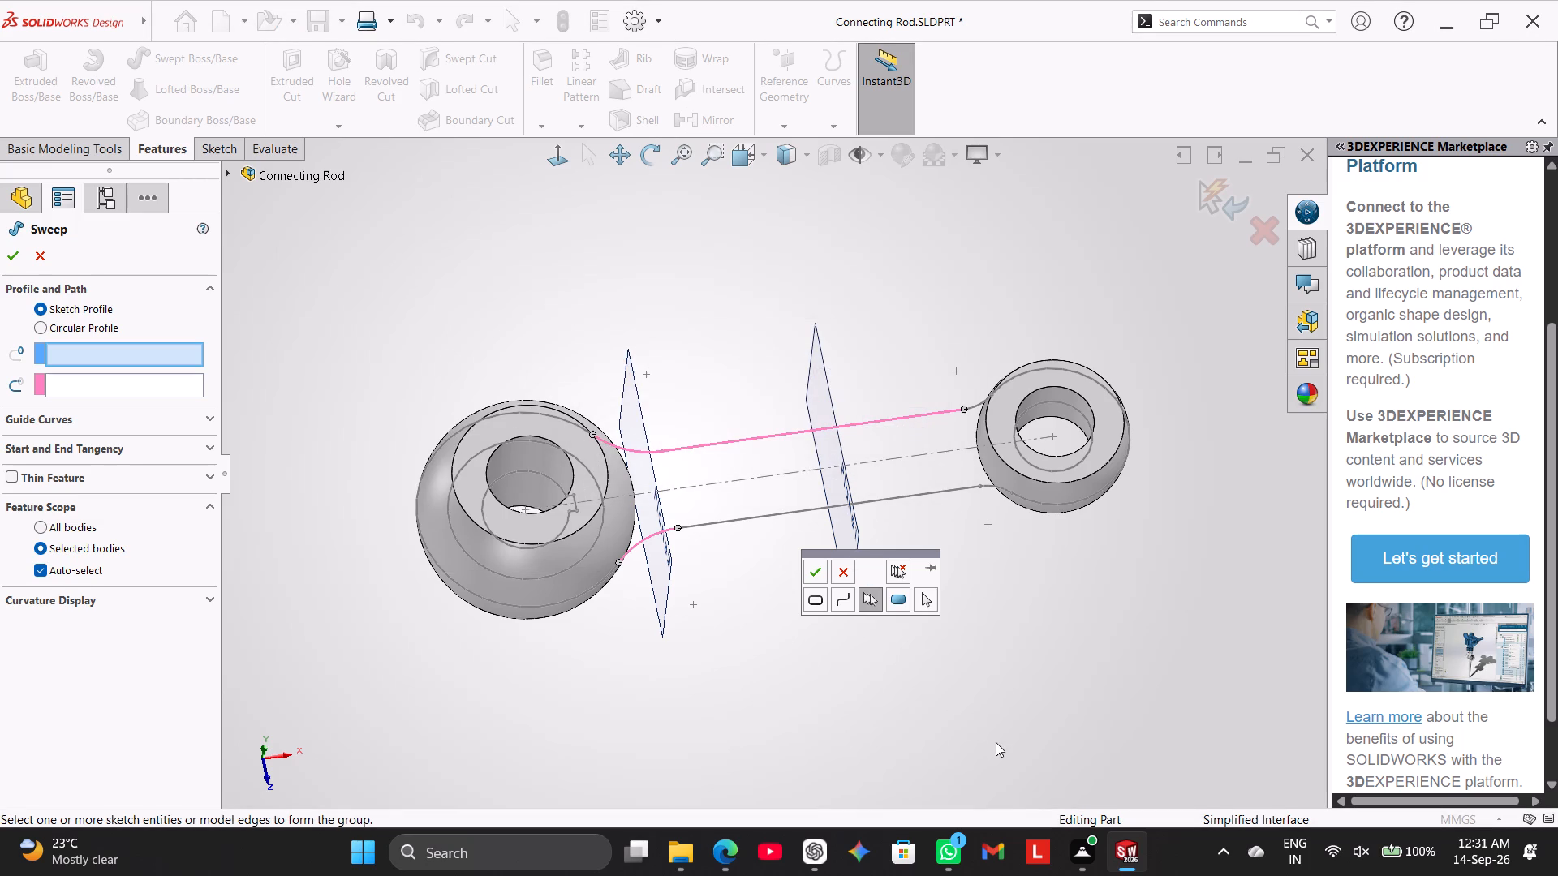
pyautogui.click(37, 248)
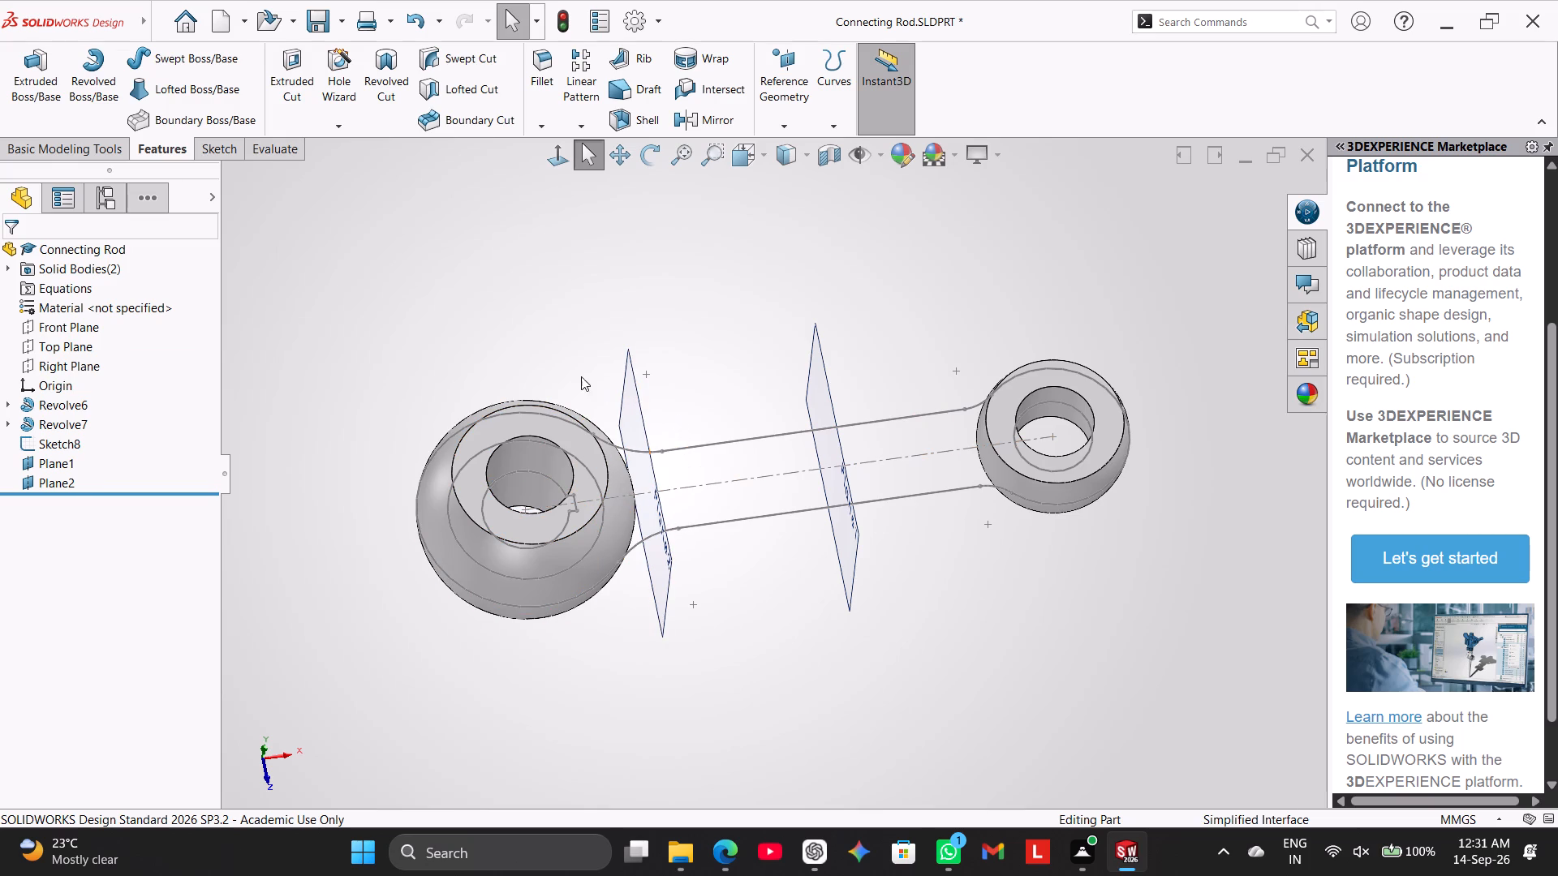
# Delete offset plane Plane1 together with its dependent Plane2.
pyautogui.rightClick(66, 466)
pyautogui.click(139, 623)
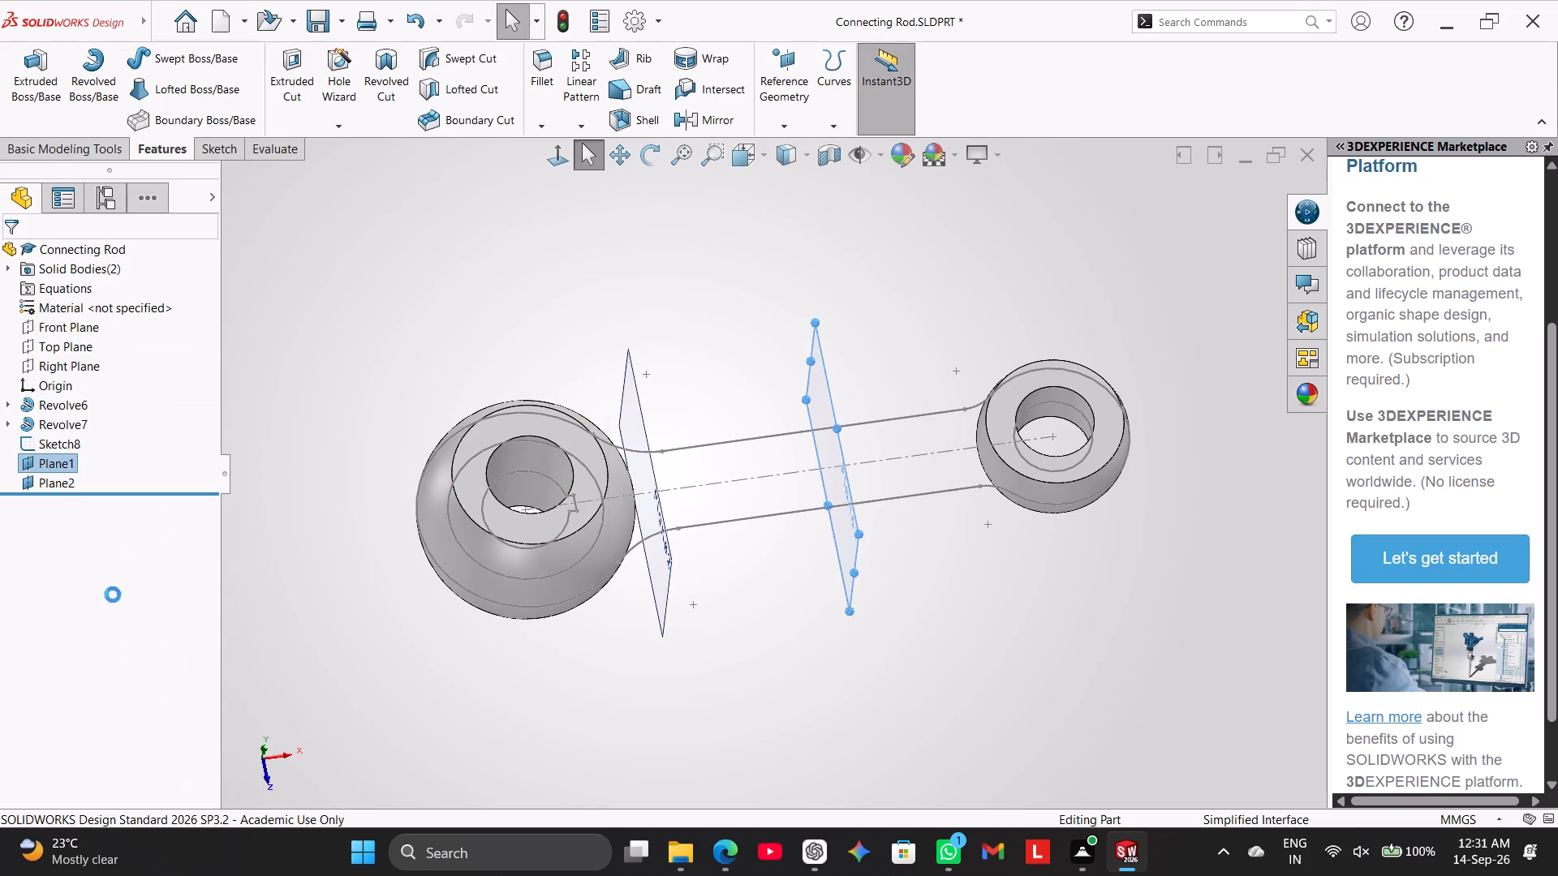
pyautogui.click(897, 298)
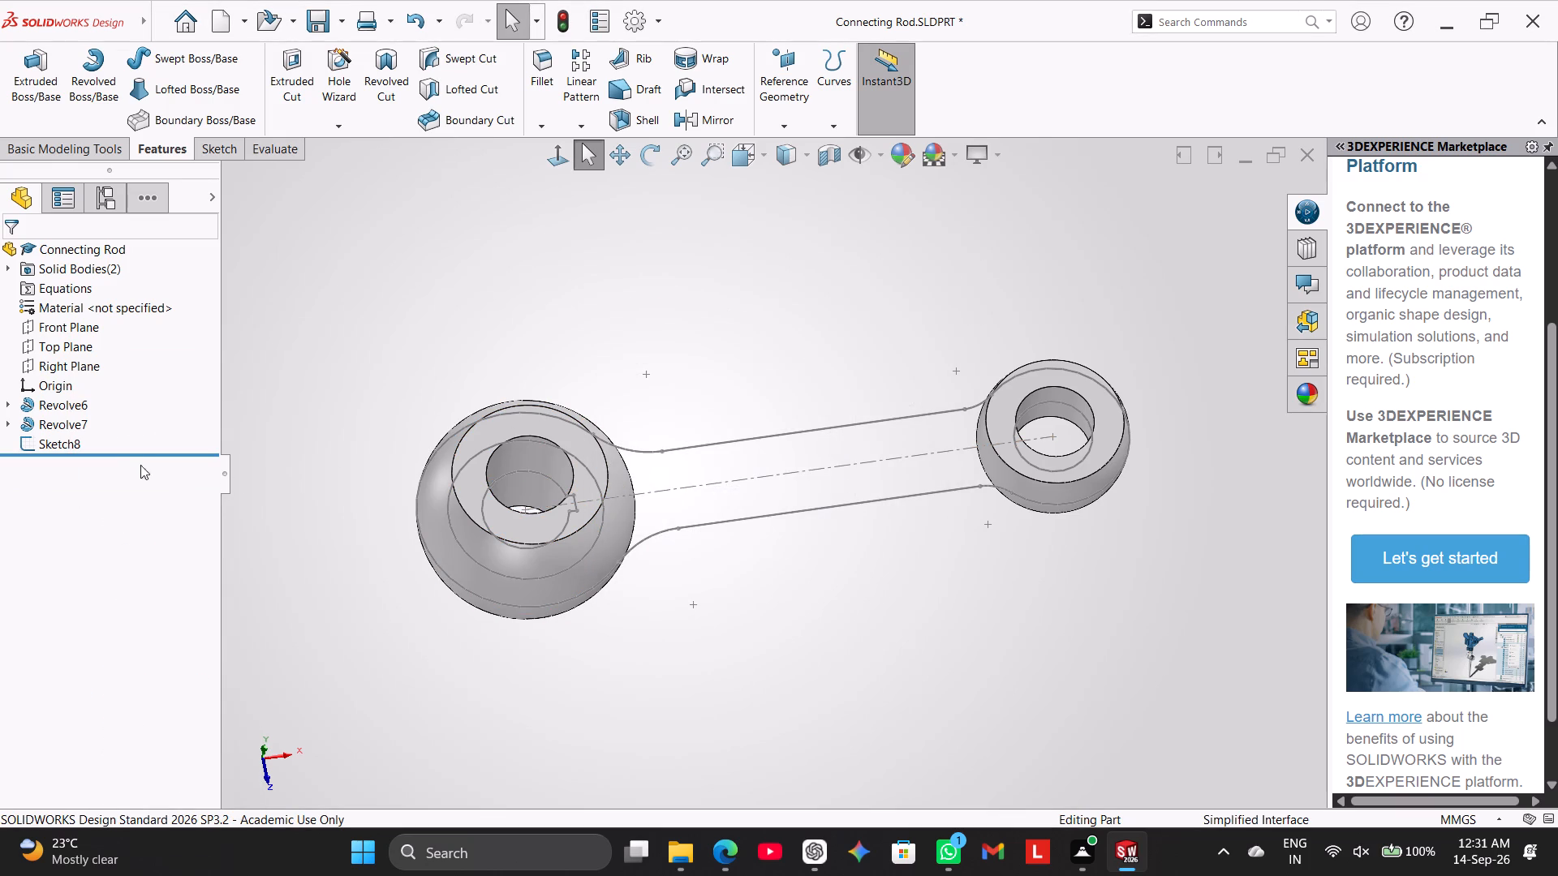
# Delete the connecting rod profile Sketch8, leaving only the two revolved ends in the part.
pyautogui.rightClick(66, 437)
pyautogui.click(165, 552)
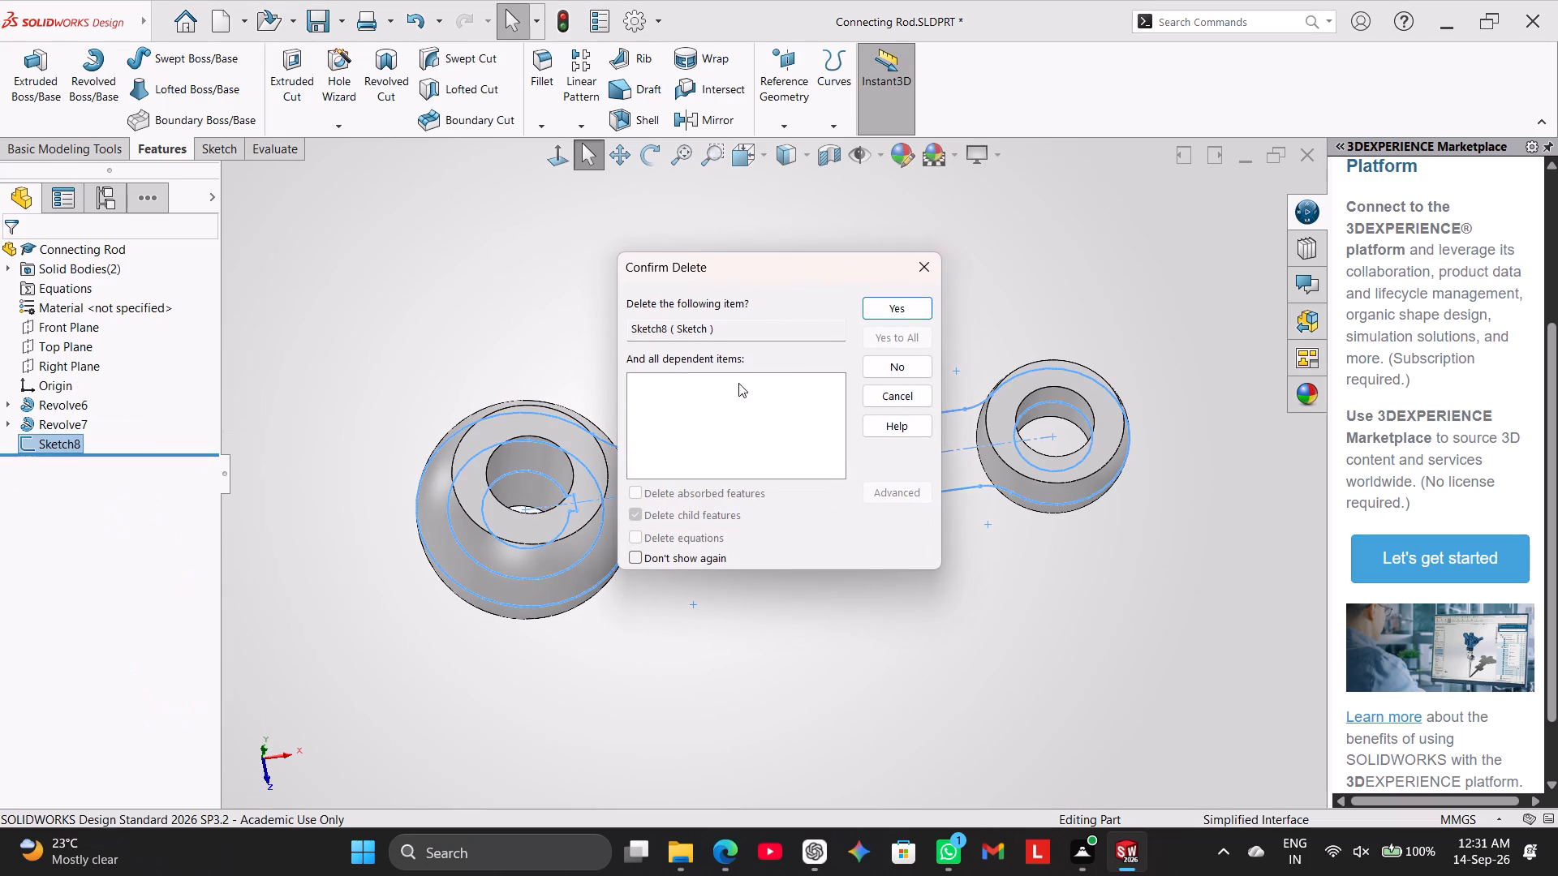
pyautogui.click(884, 305)
pyautogui.moveTo(728, 587); pyautogui.dragTo(730, 589, button='middle')
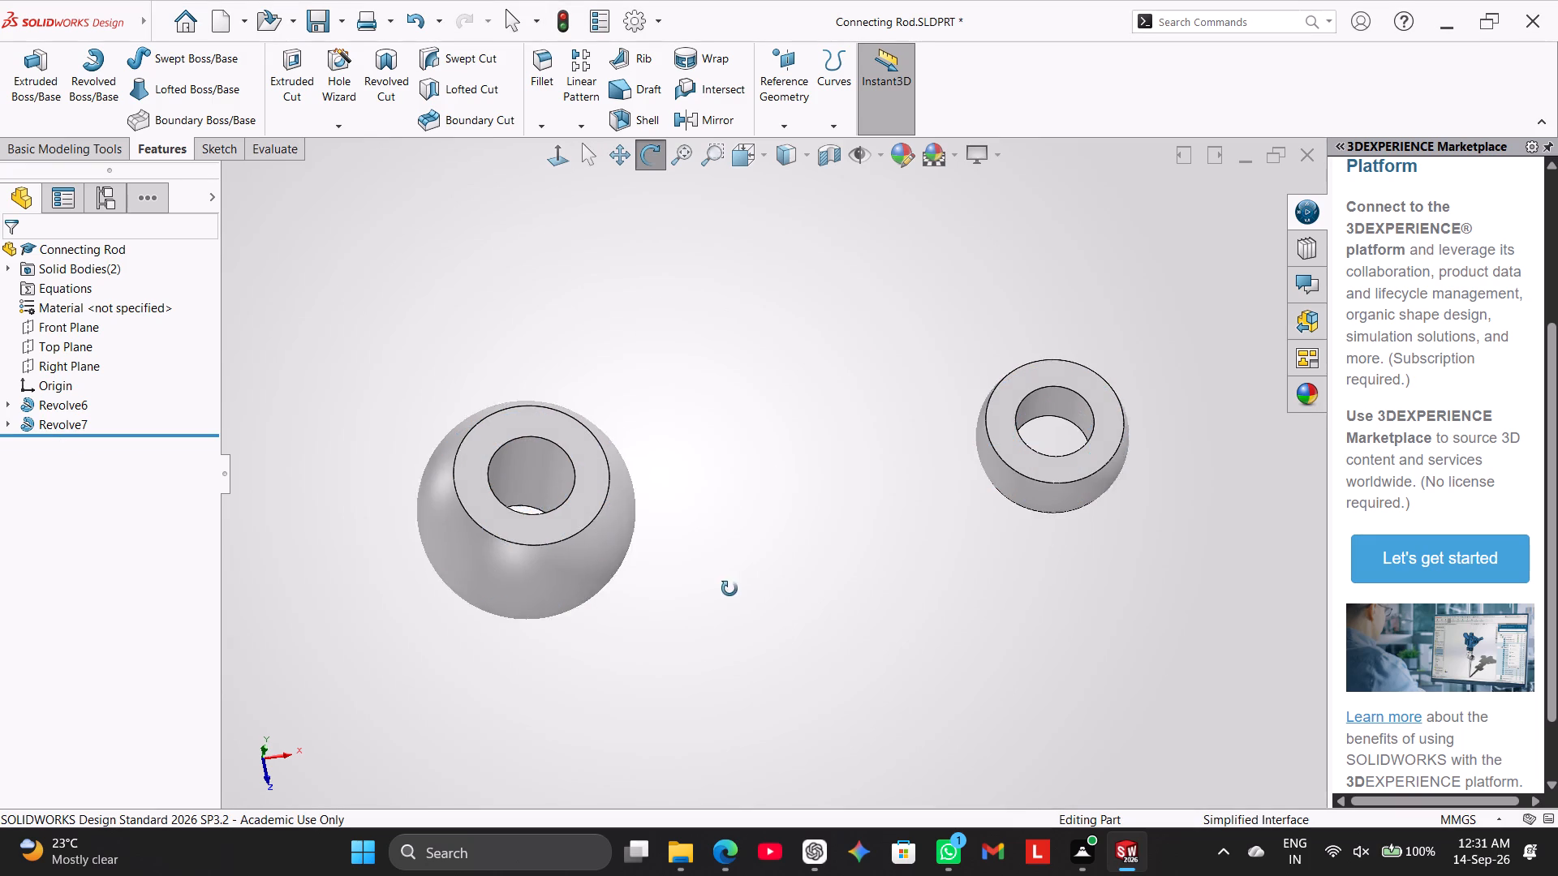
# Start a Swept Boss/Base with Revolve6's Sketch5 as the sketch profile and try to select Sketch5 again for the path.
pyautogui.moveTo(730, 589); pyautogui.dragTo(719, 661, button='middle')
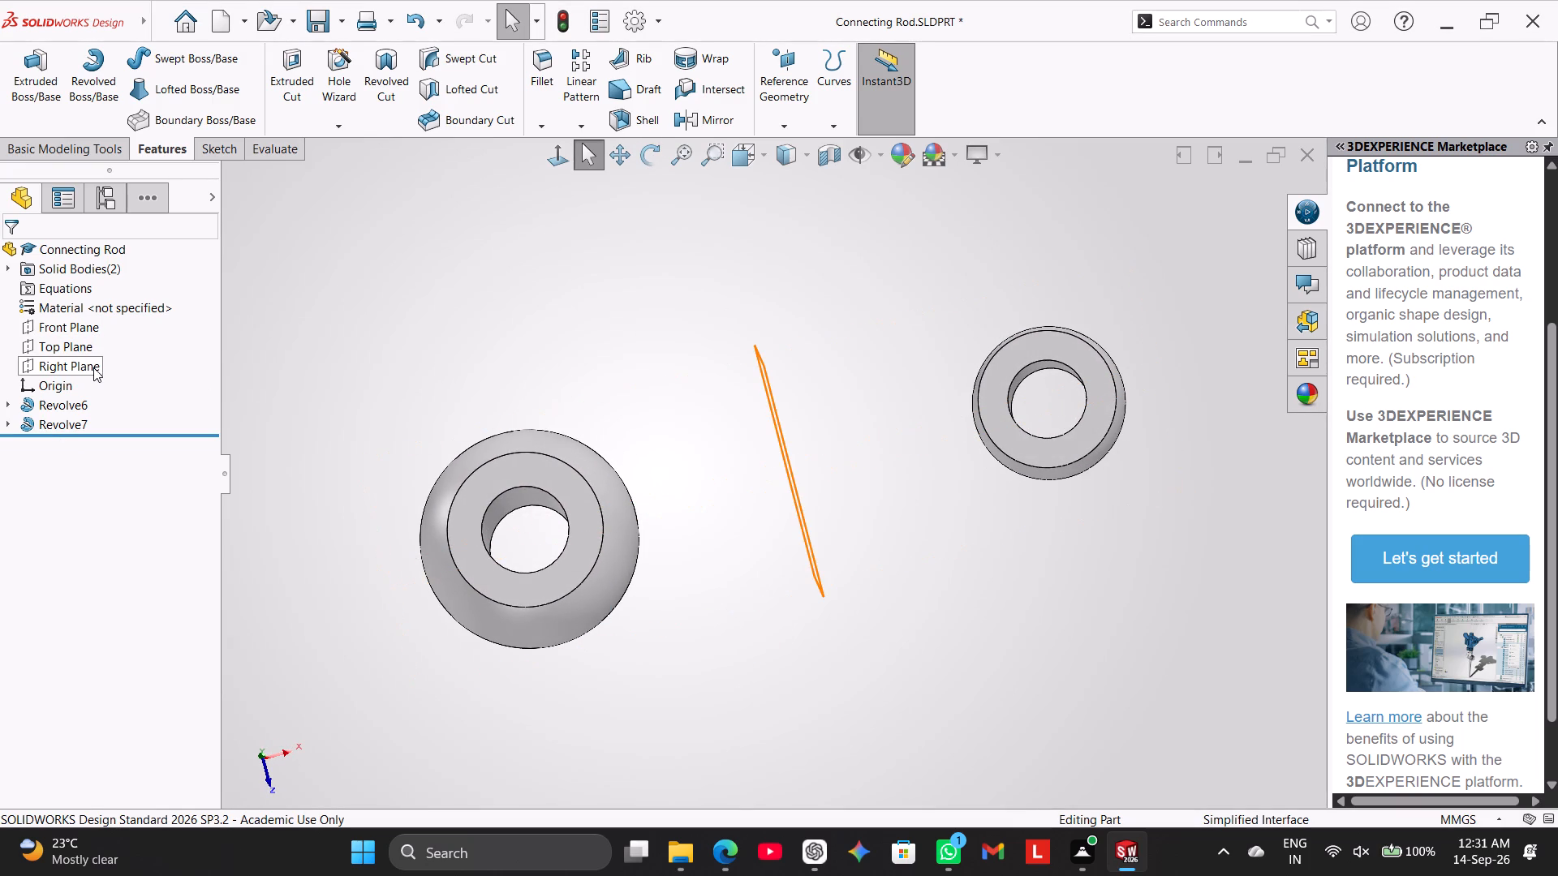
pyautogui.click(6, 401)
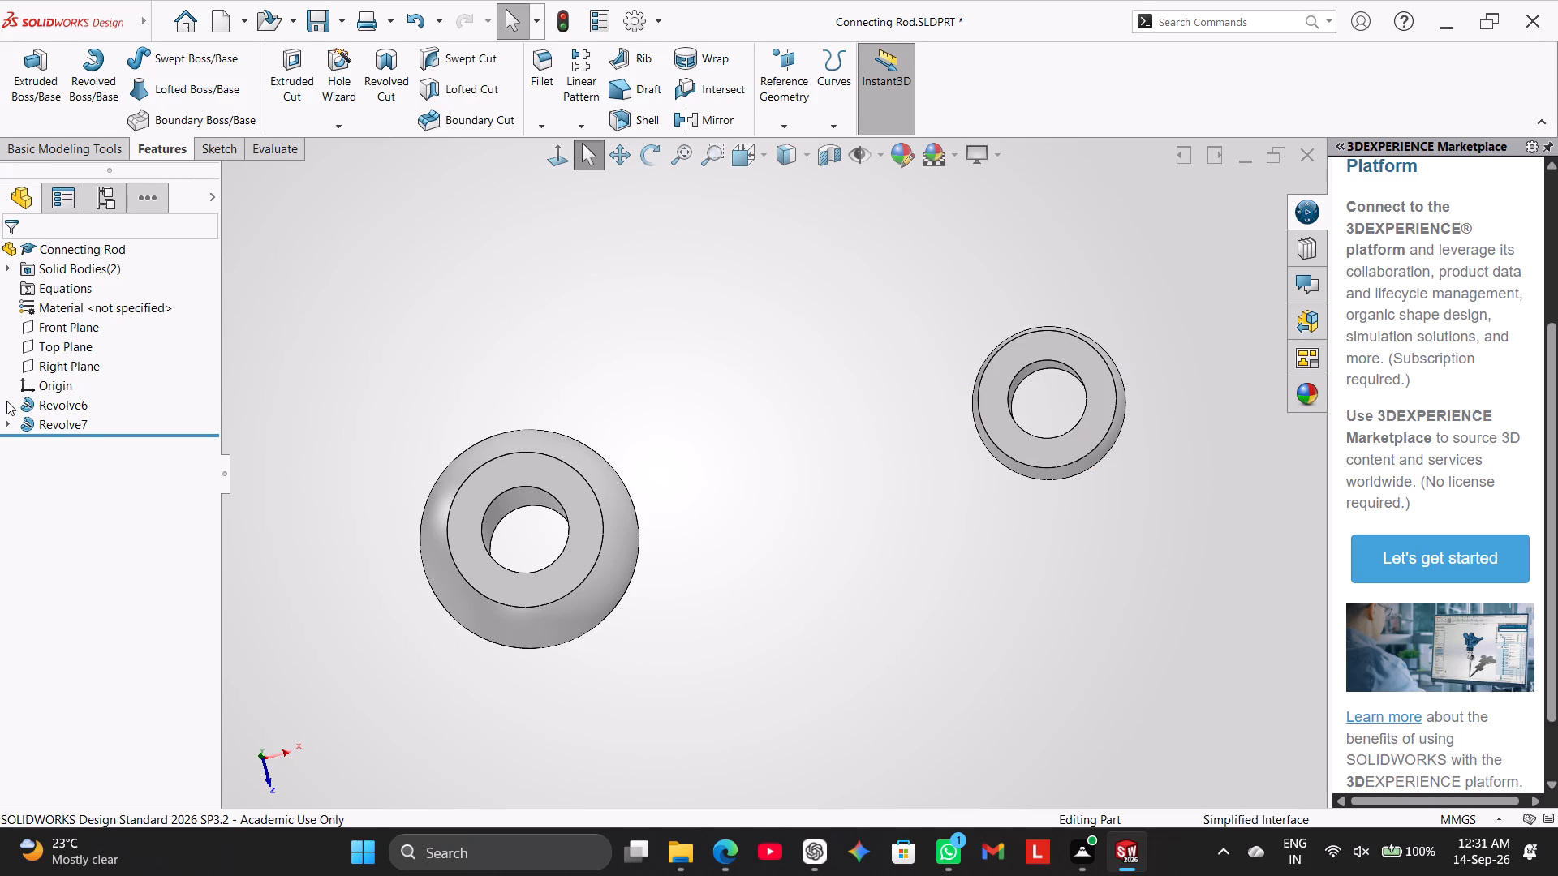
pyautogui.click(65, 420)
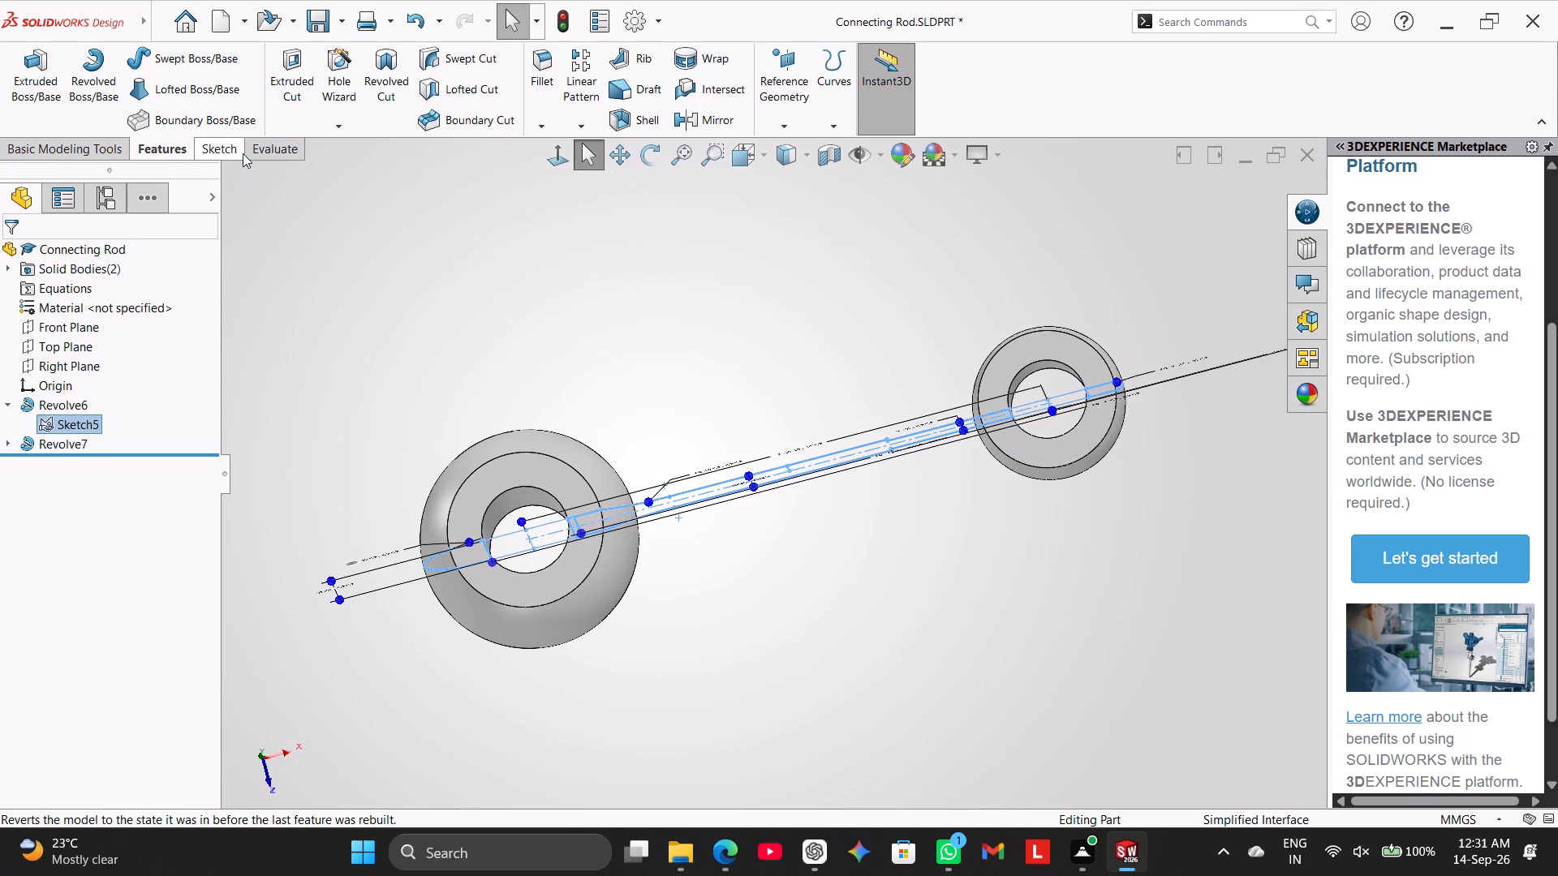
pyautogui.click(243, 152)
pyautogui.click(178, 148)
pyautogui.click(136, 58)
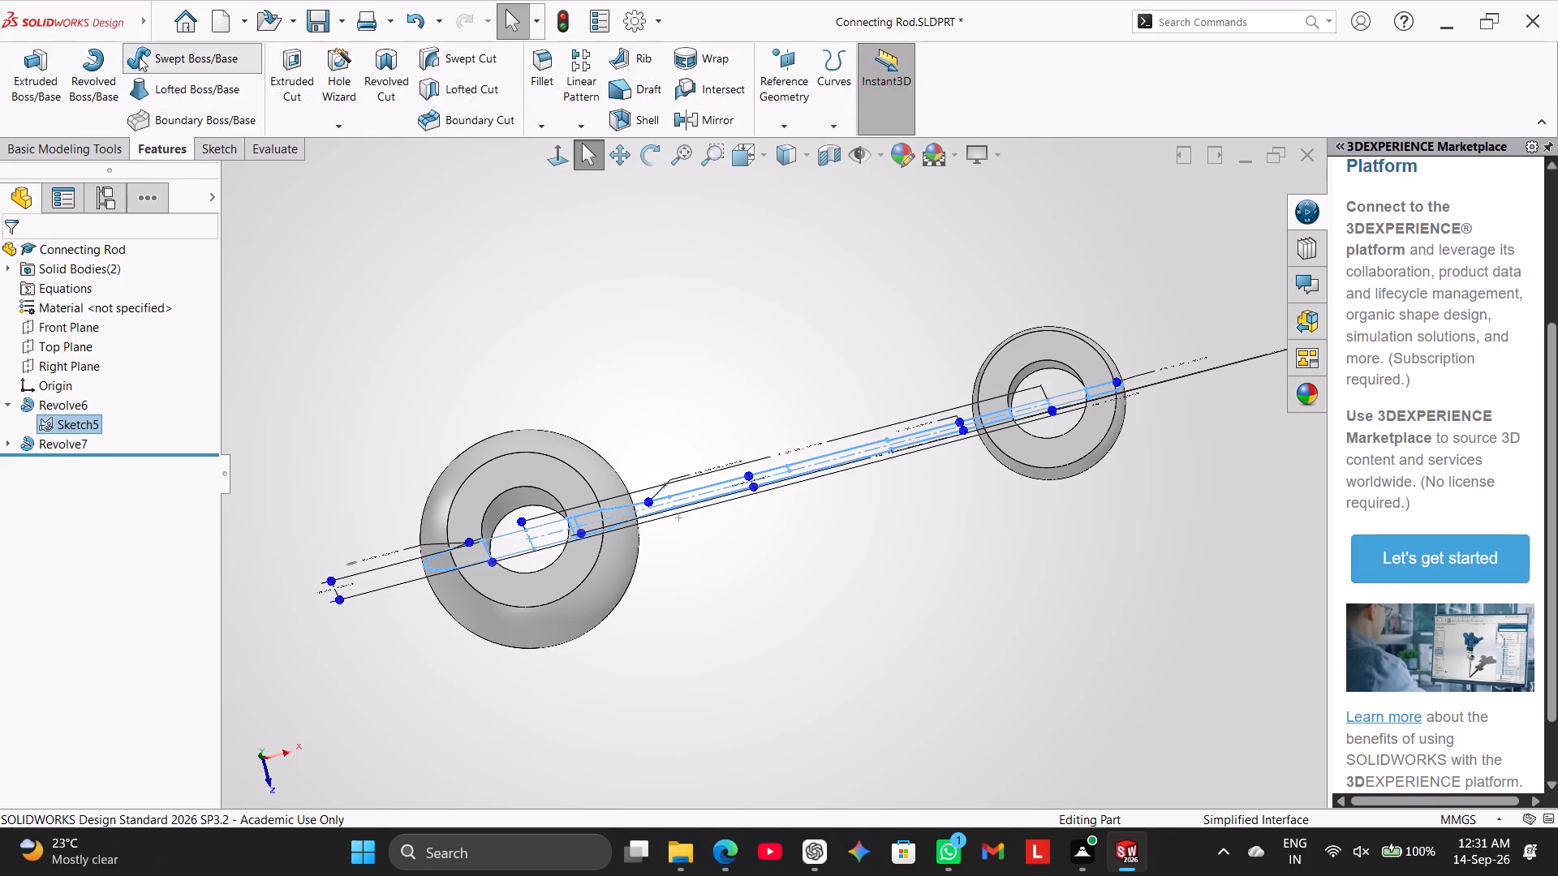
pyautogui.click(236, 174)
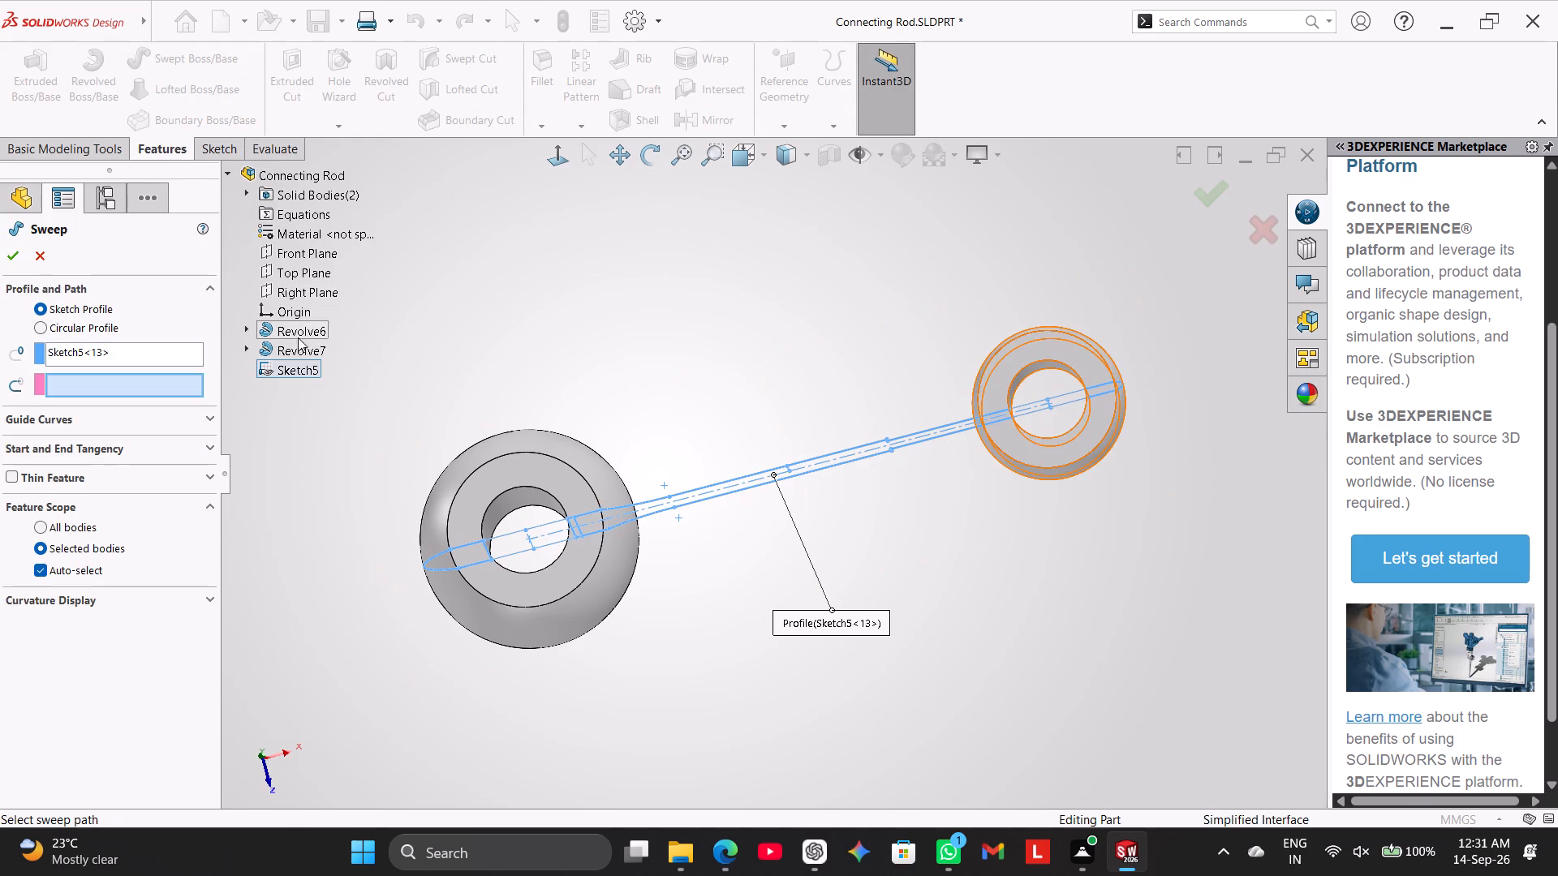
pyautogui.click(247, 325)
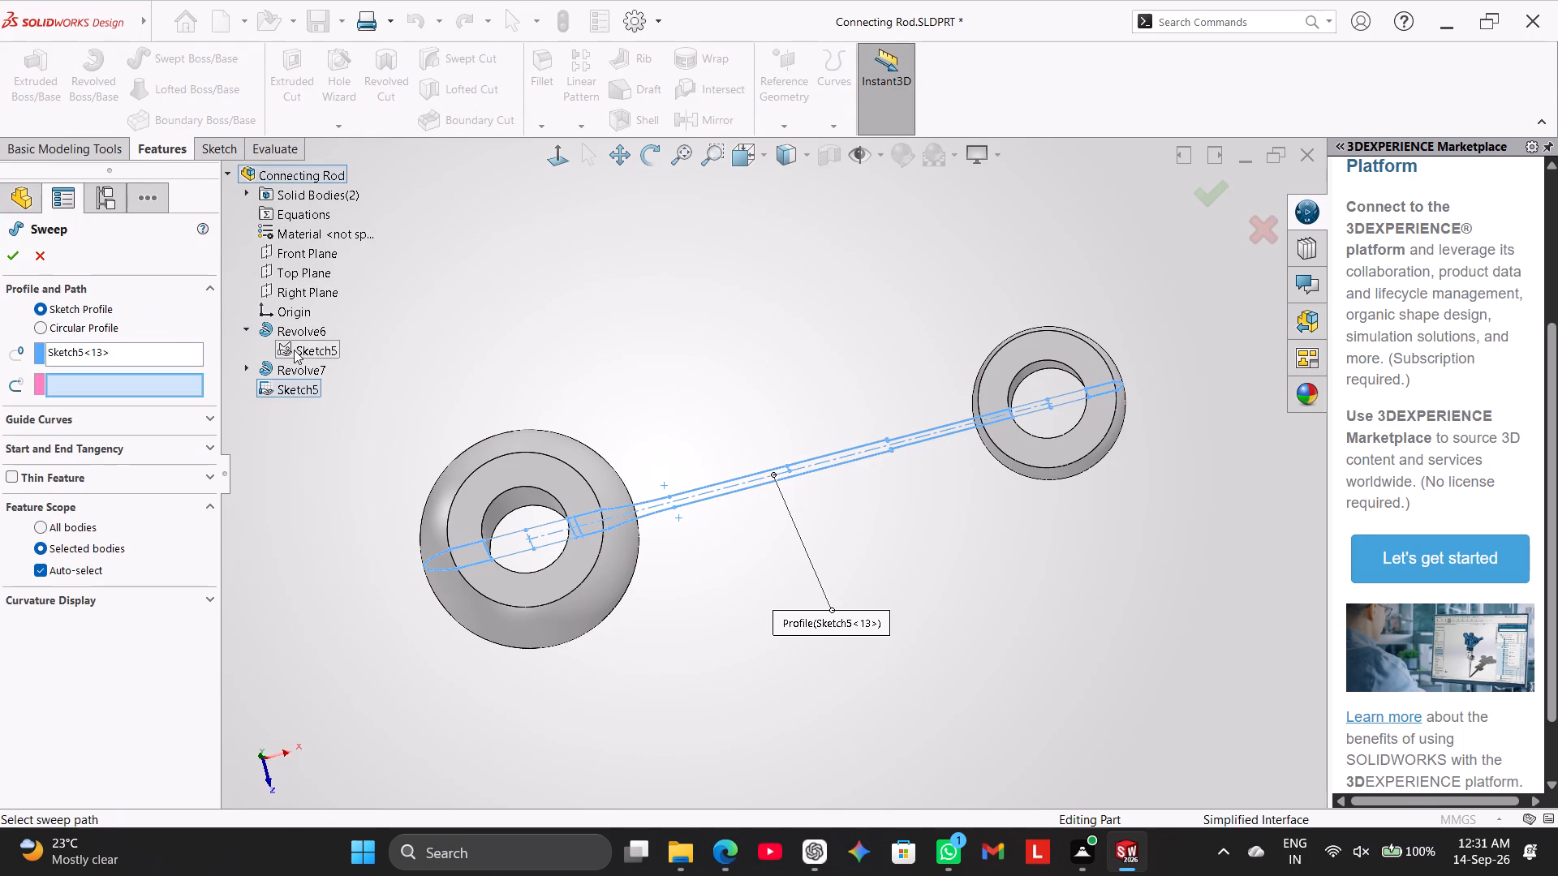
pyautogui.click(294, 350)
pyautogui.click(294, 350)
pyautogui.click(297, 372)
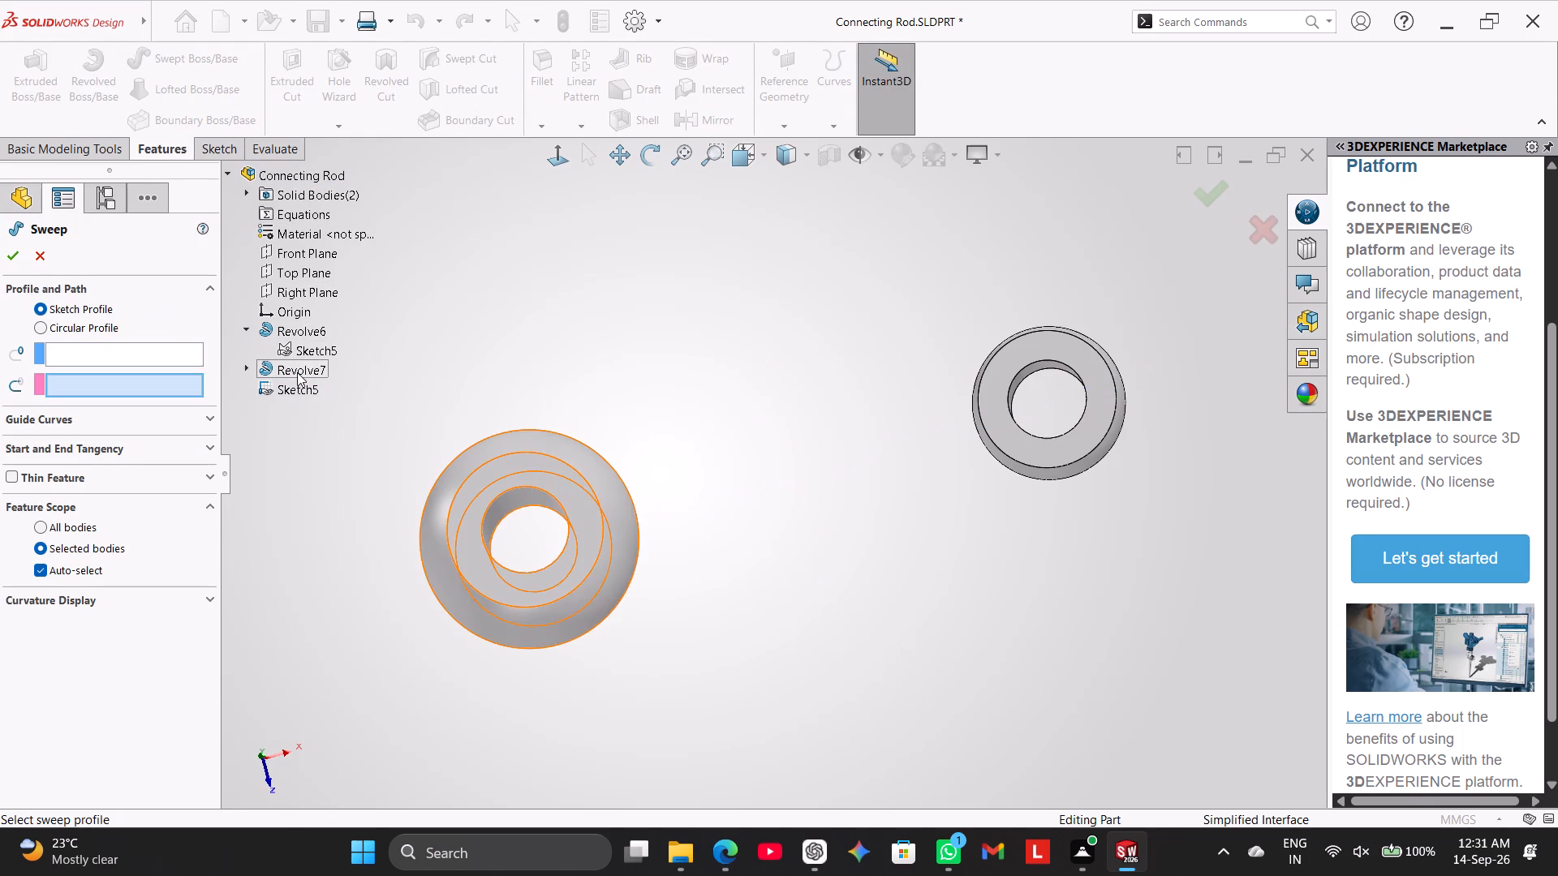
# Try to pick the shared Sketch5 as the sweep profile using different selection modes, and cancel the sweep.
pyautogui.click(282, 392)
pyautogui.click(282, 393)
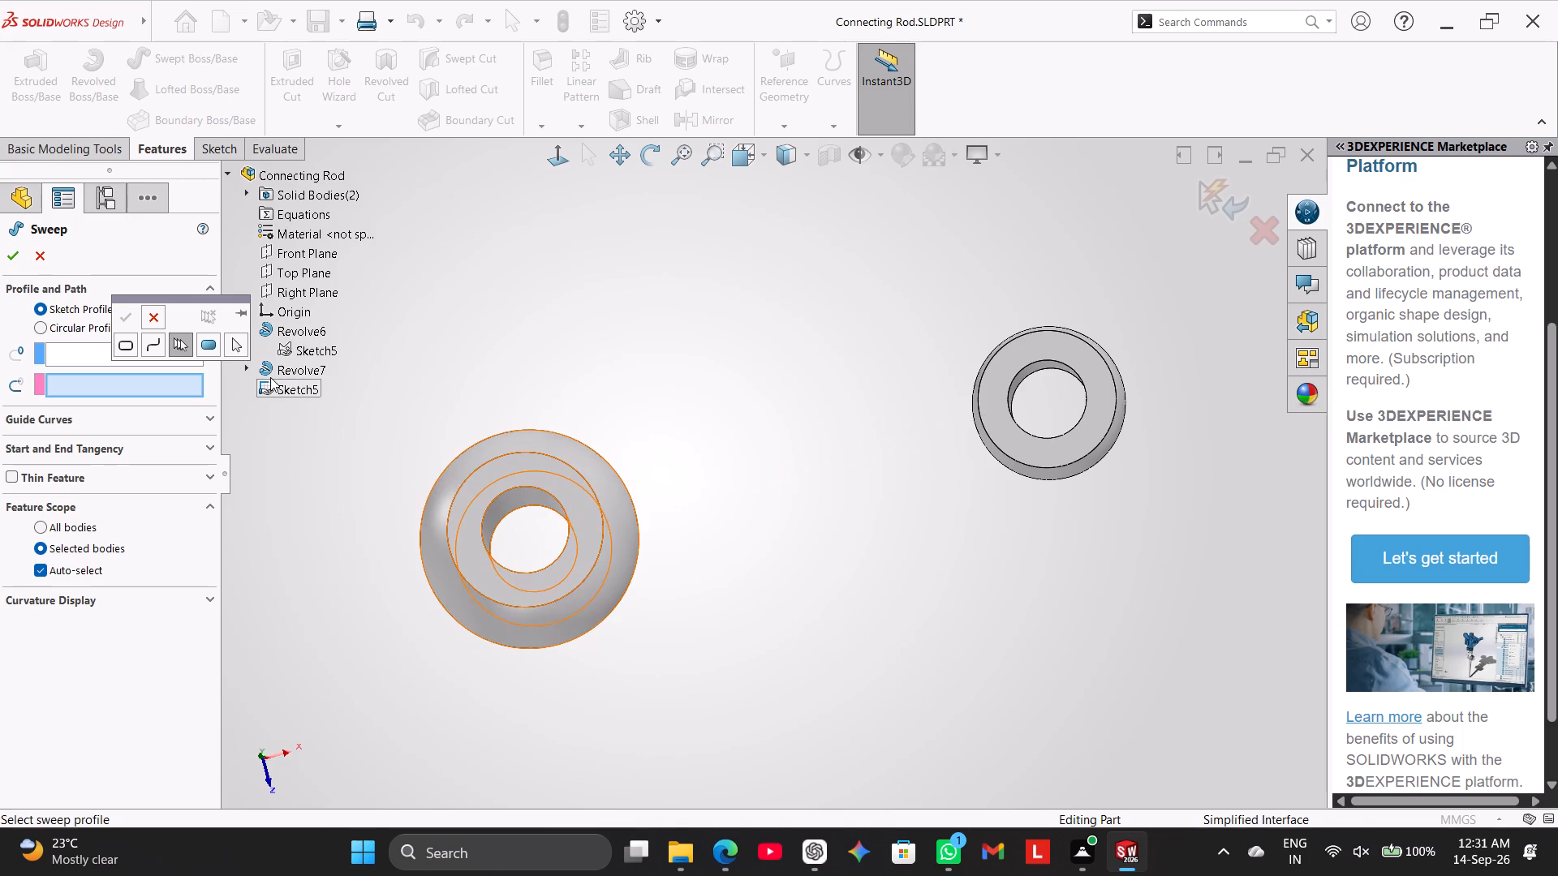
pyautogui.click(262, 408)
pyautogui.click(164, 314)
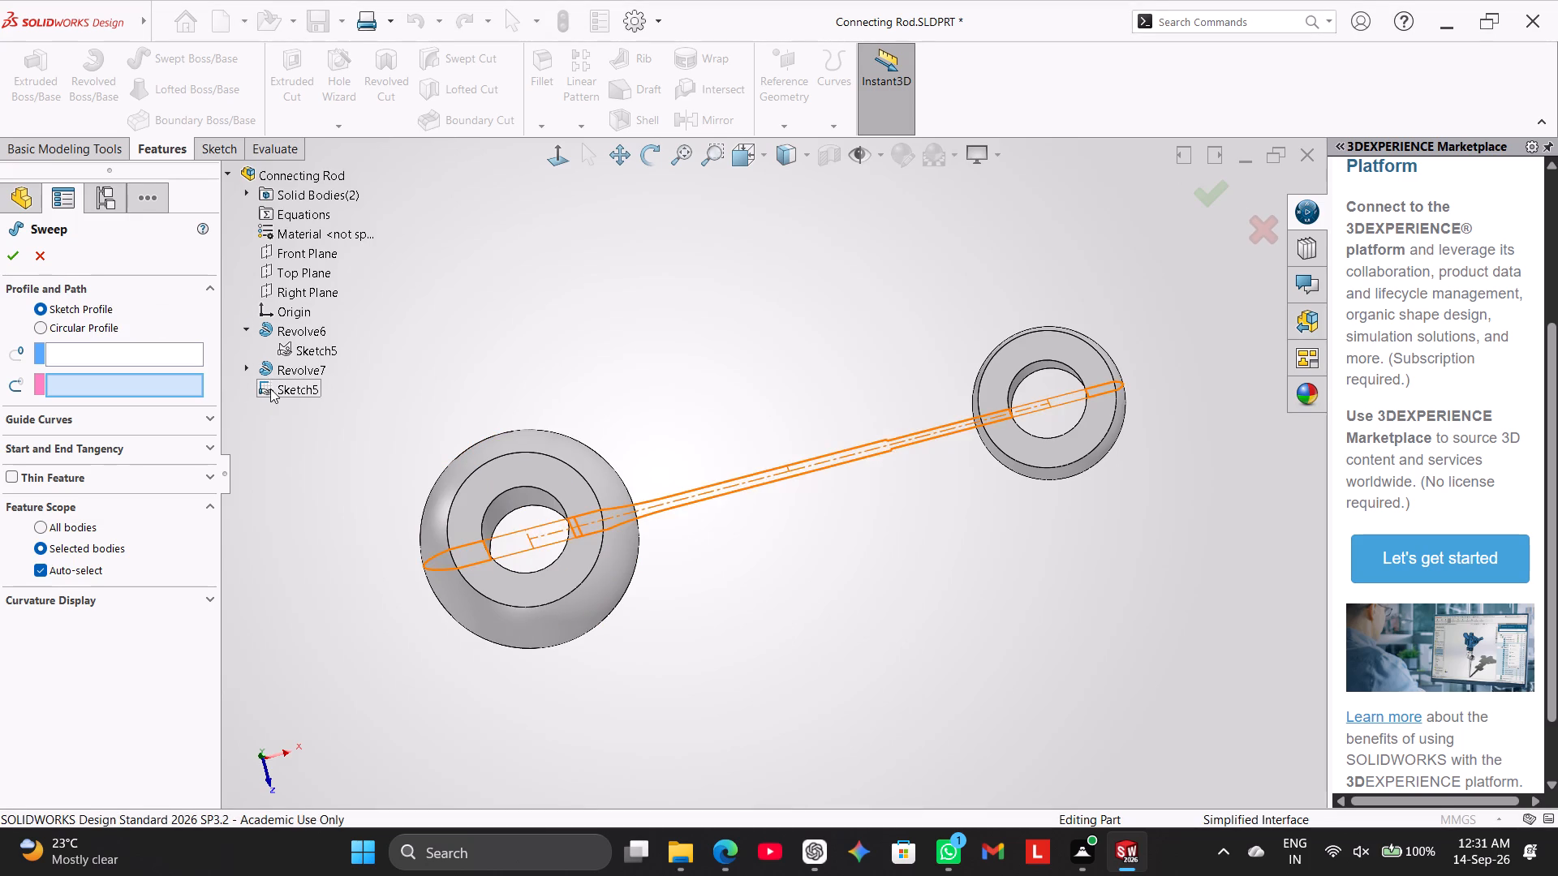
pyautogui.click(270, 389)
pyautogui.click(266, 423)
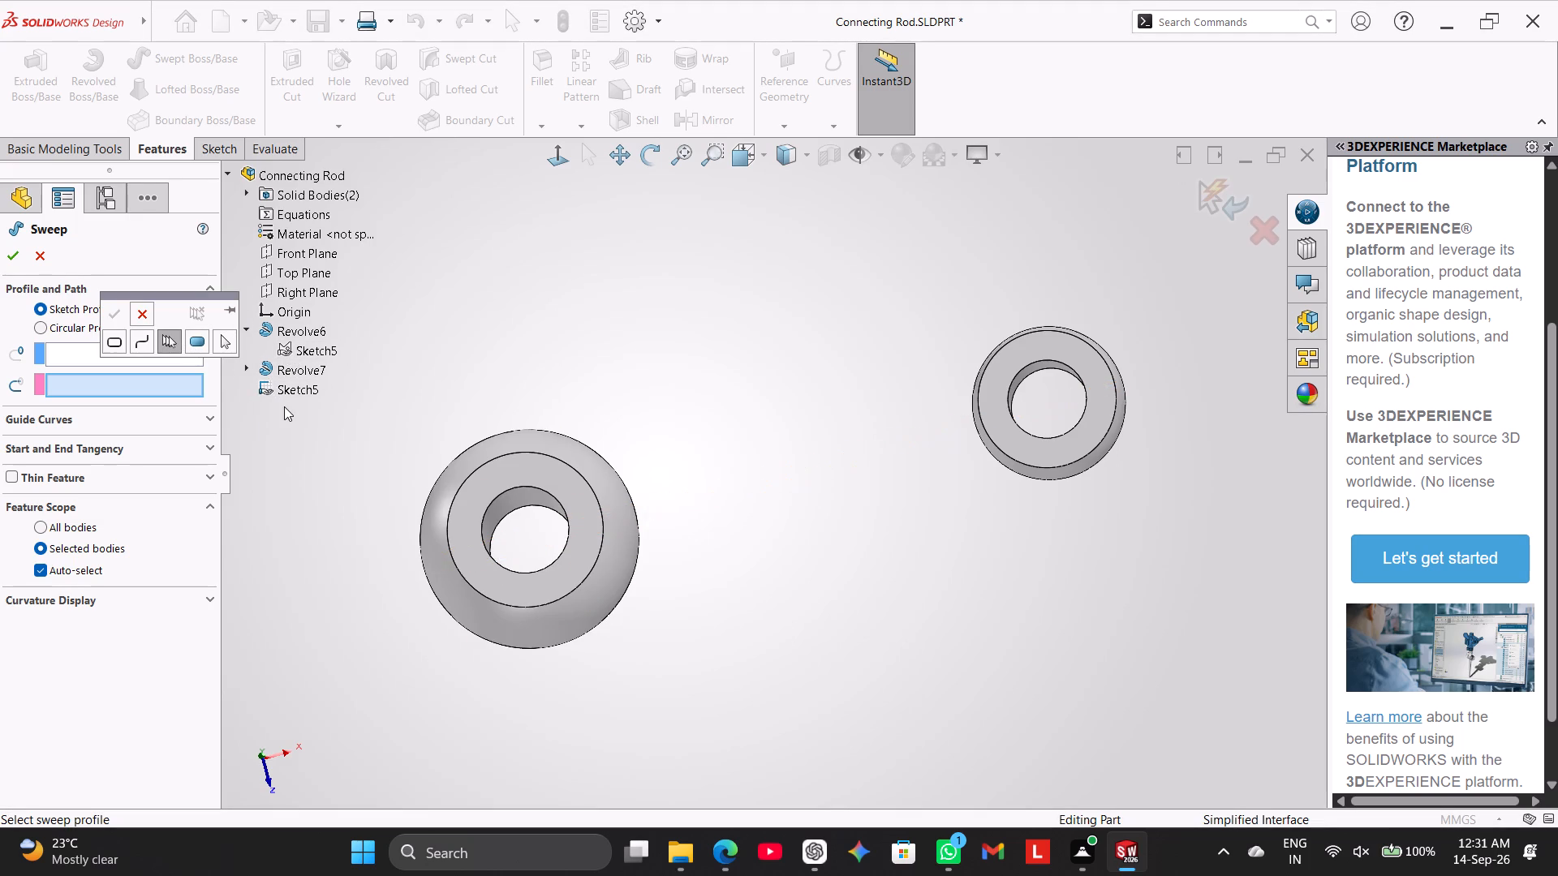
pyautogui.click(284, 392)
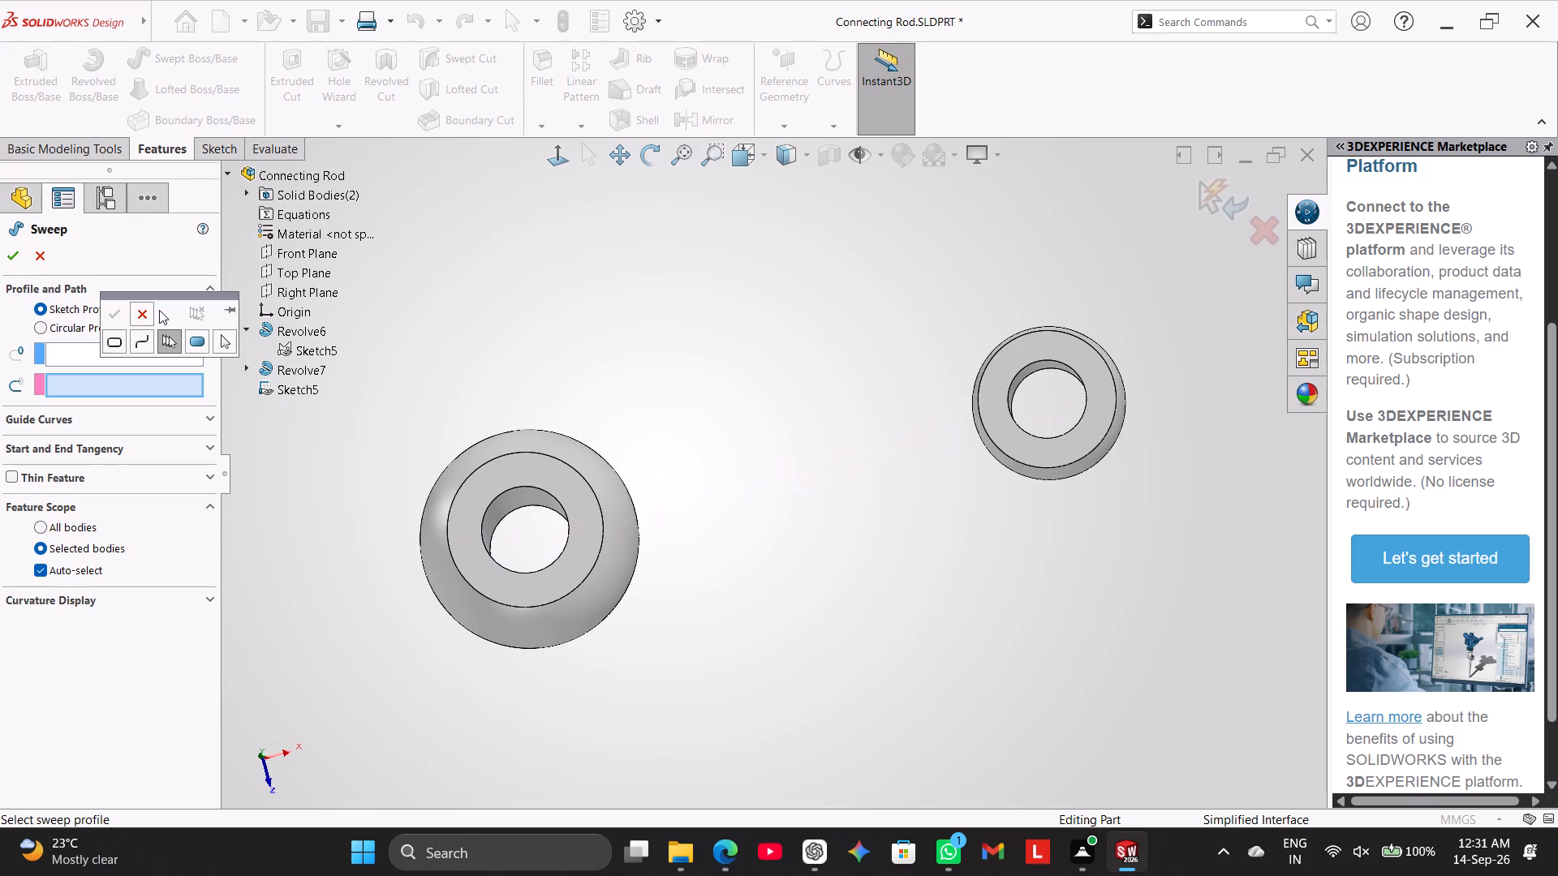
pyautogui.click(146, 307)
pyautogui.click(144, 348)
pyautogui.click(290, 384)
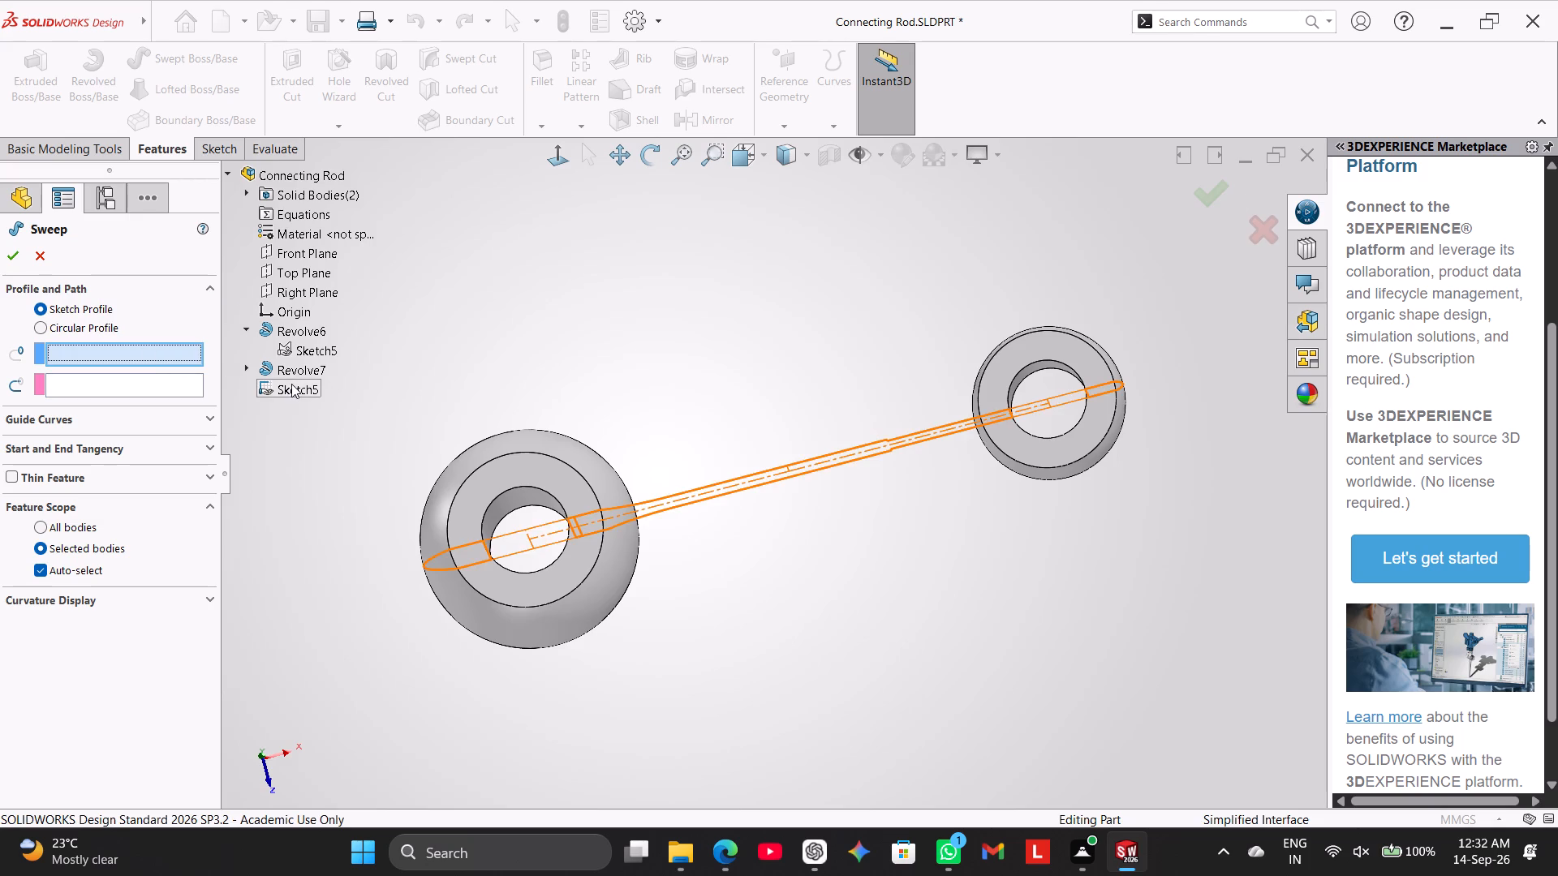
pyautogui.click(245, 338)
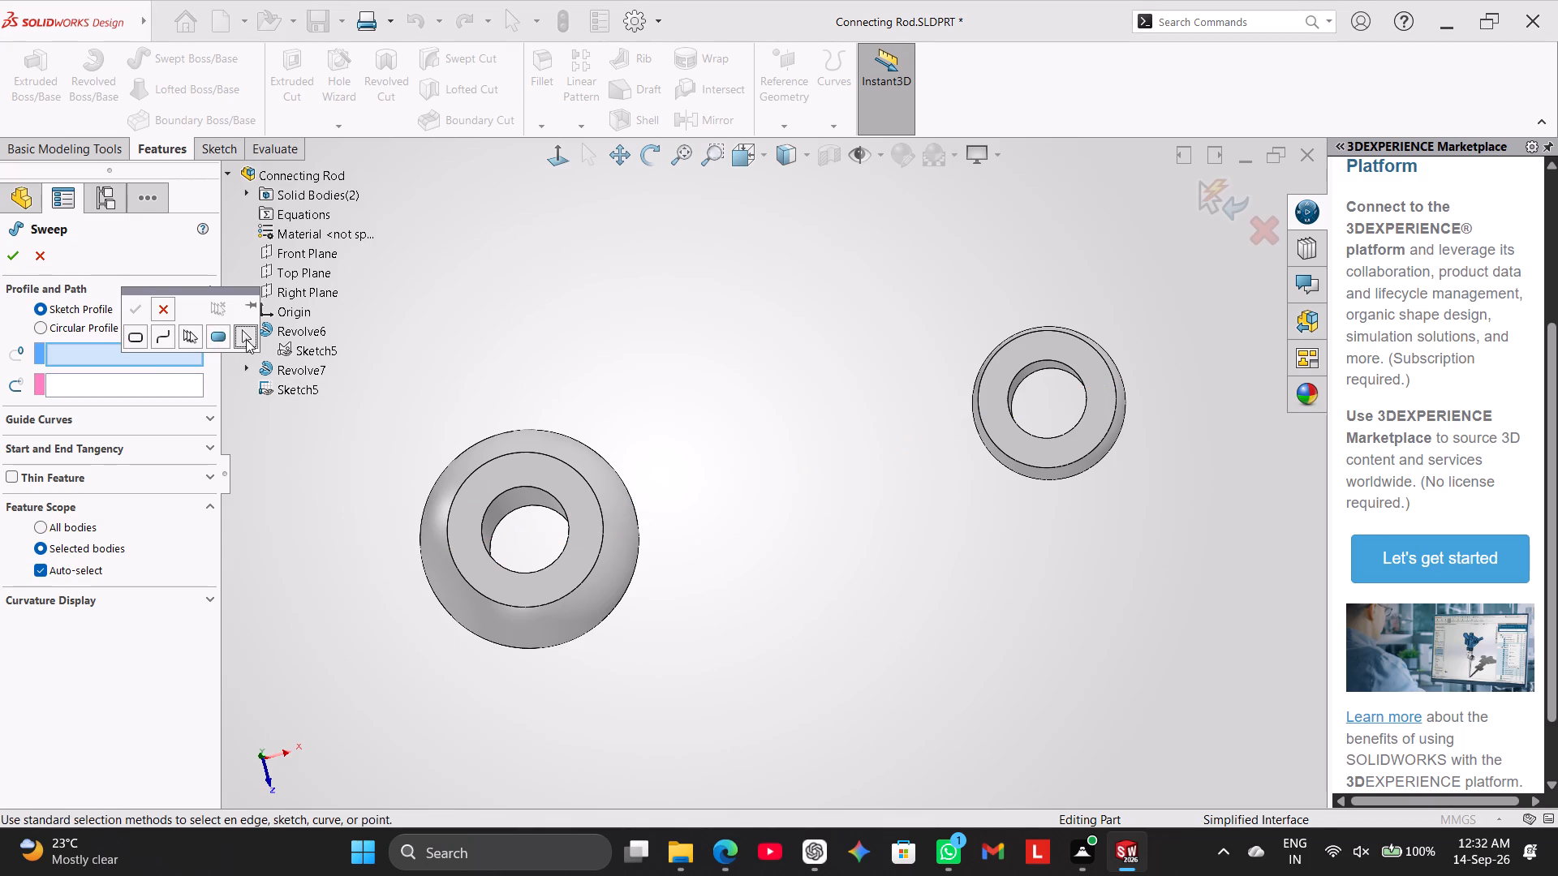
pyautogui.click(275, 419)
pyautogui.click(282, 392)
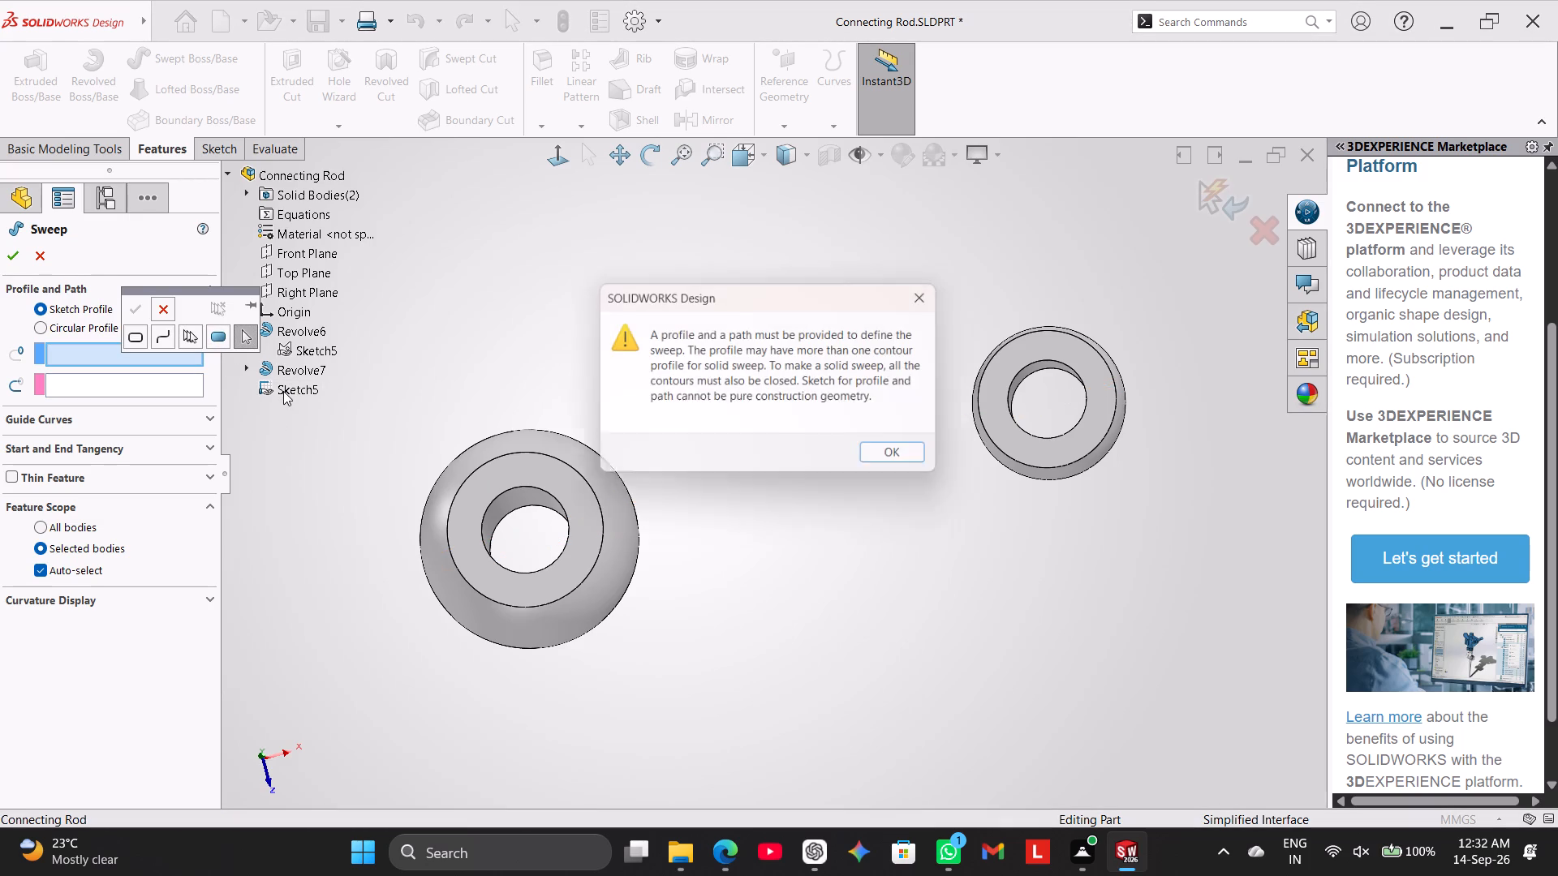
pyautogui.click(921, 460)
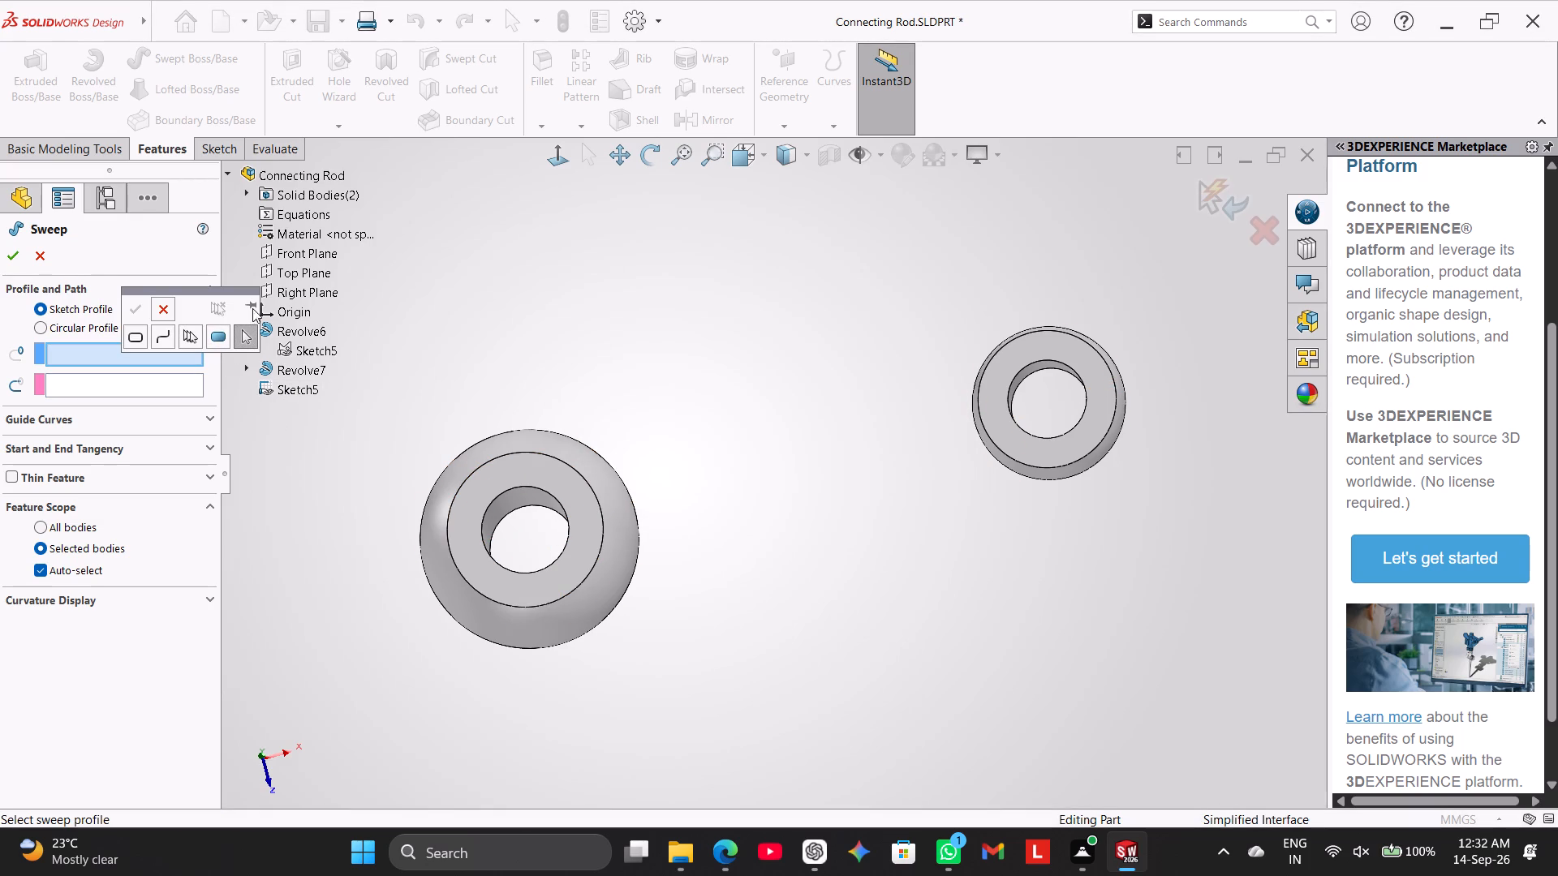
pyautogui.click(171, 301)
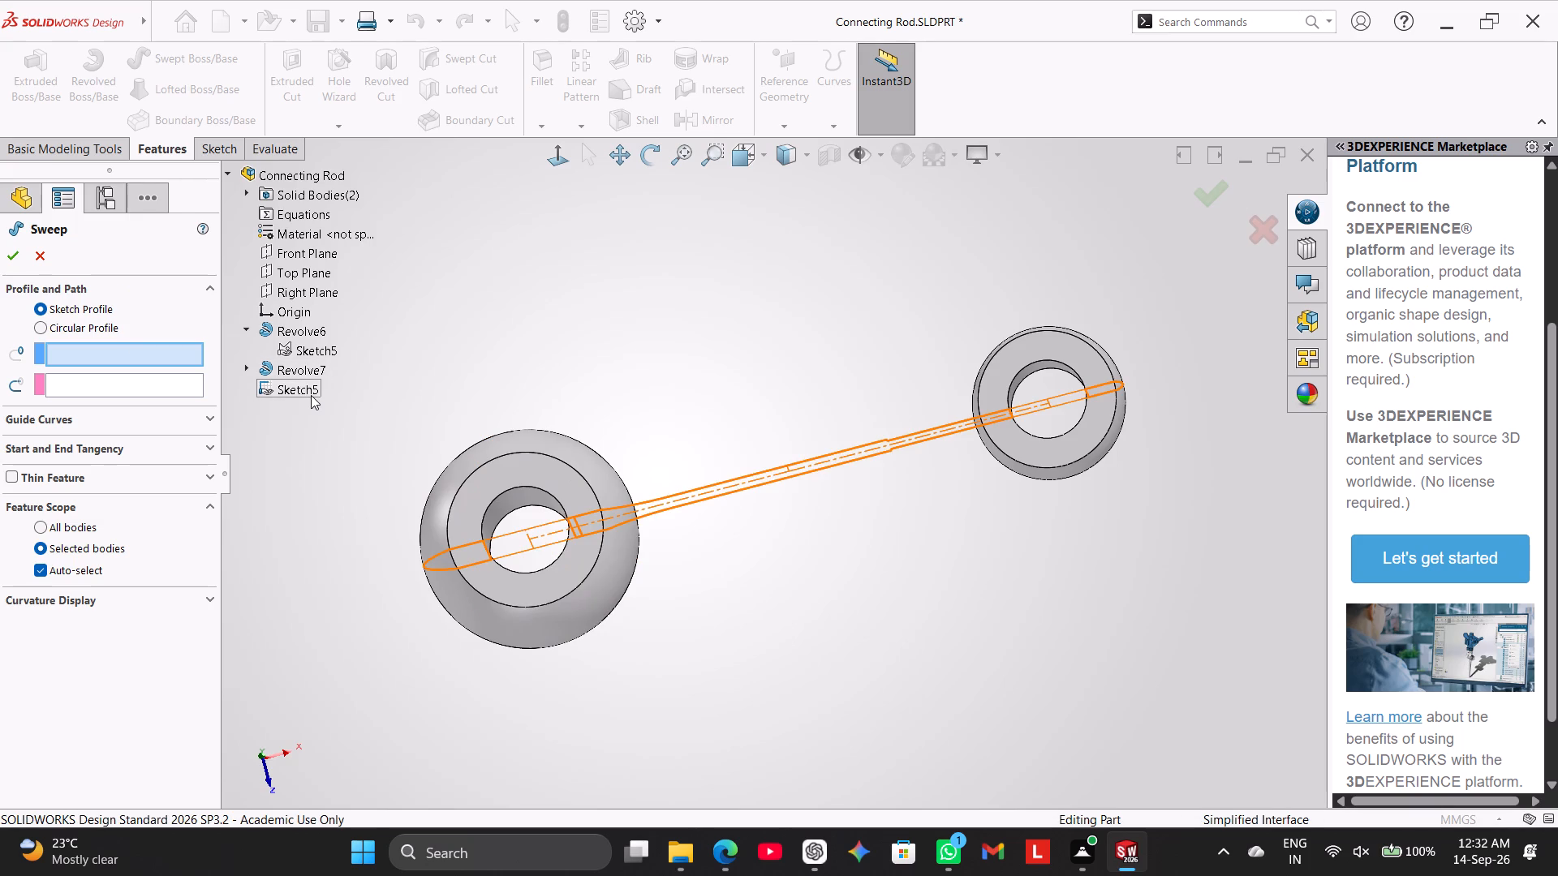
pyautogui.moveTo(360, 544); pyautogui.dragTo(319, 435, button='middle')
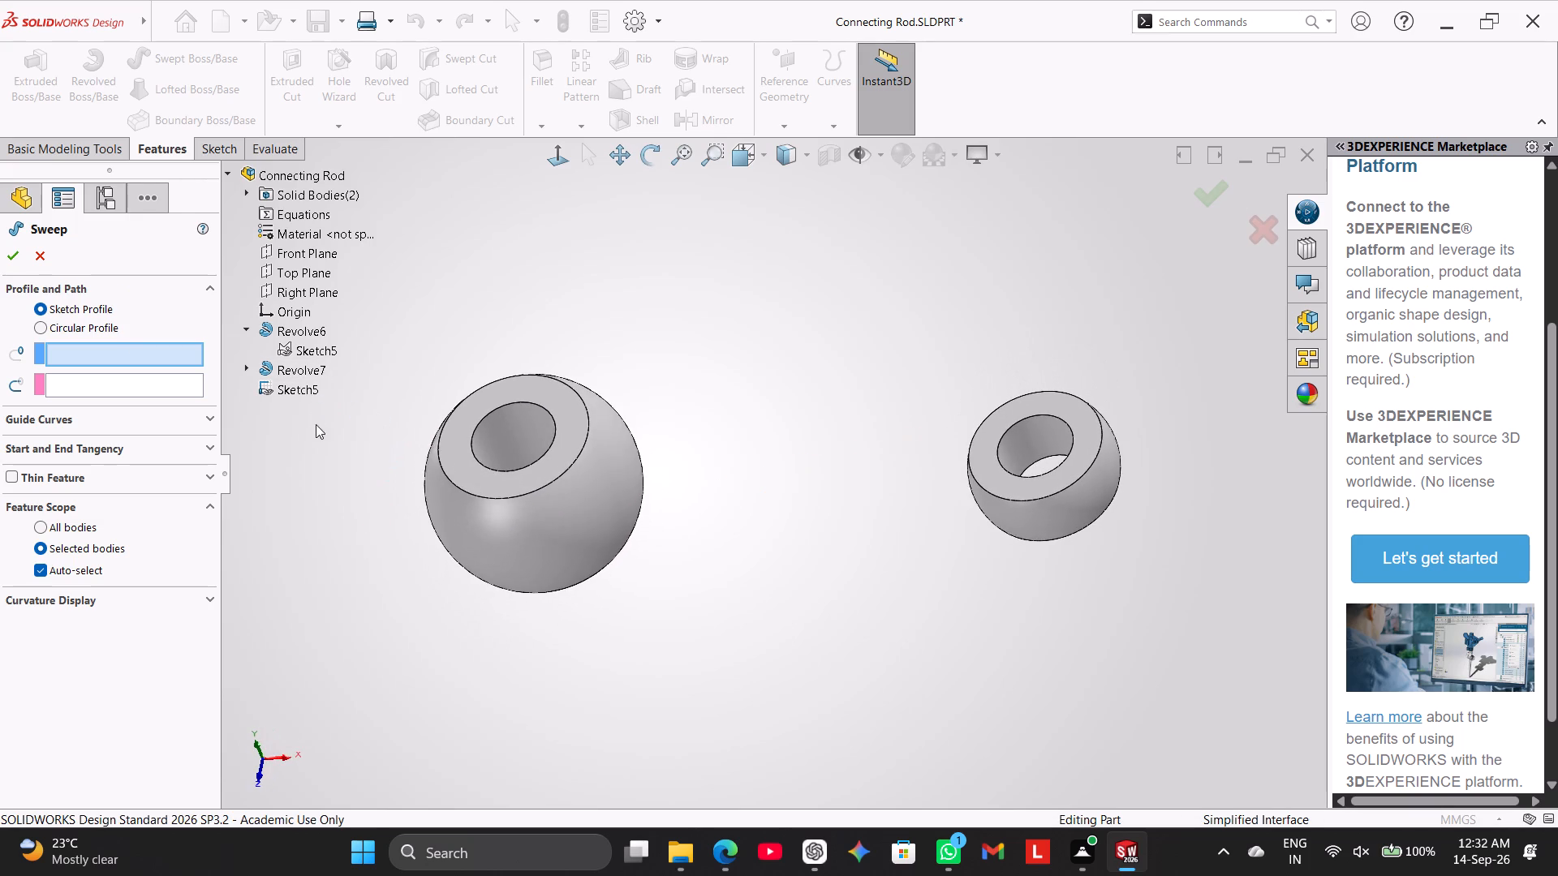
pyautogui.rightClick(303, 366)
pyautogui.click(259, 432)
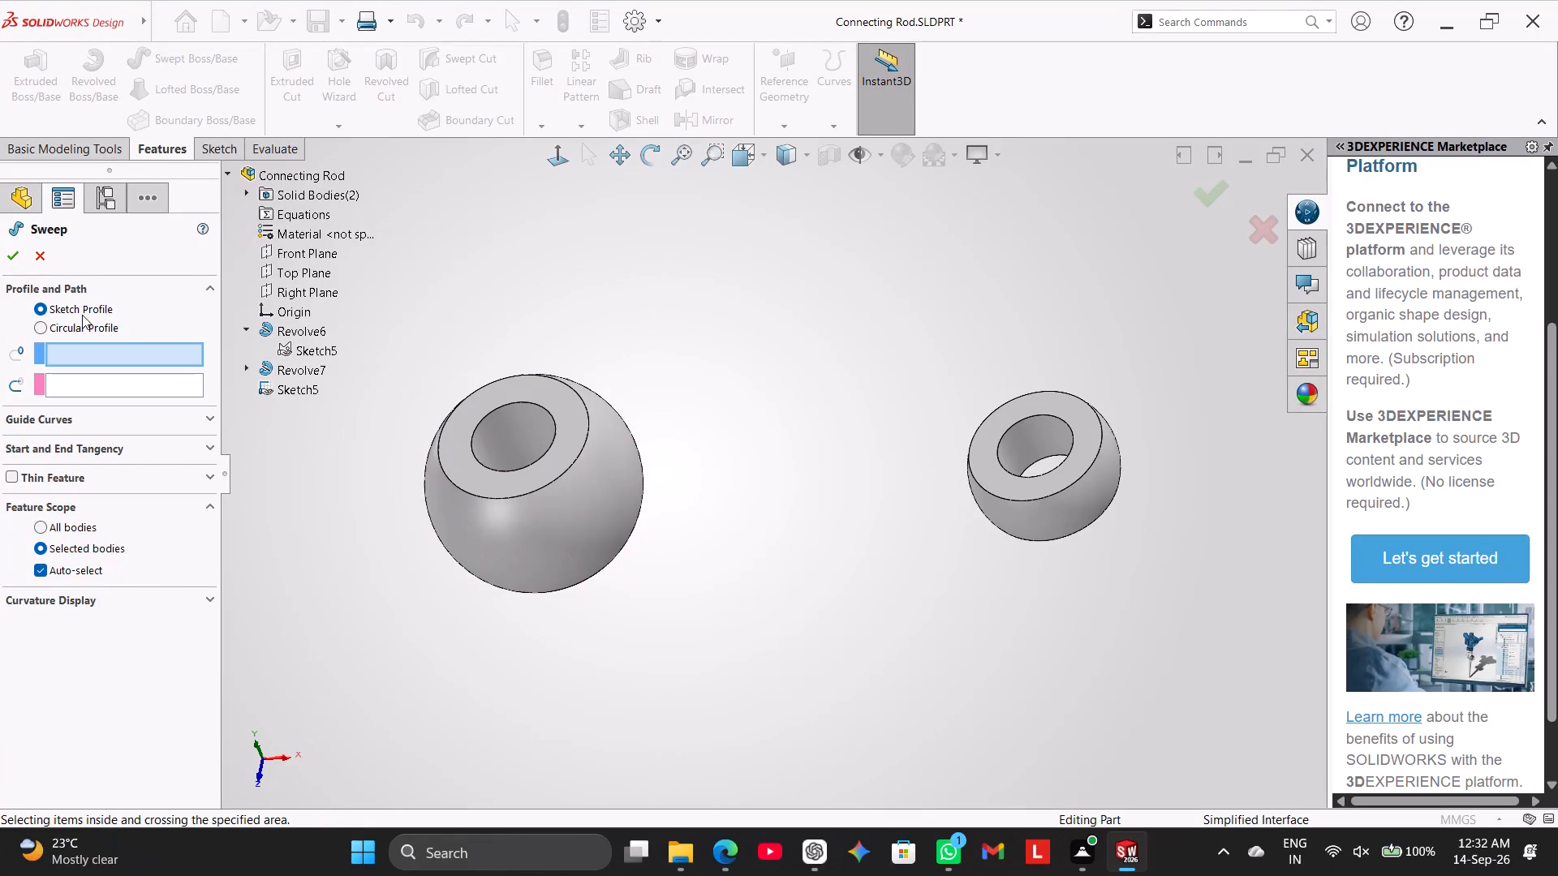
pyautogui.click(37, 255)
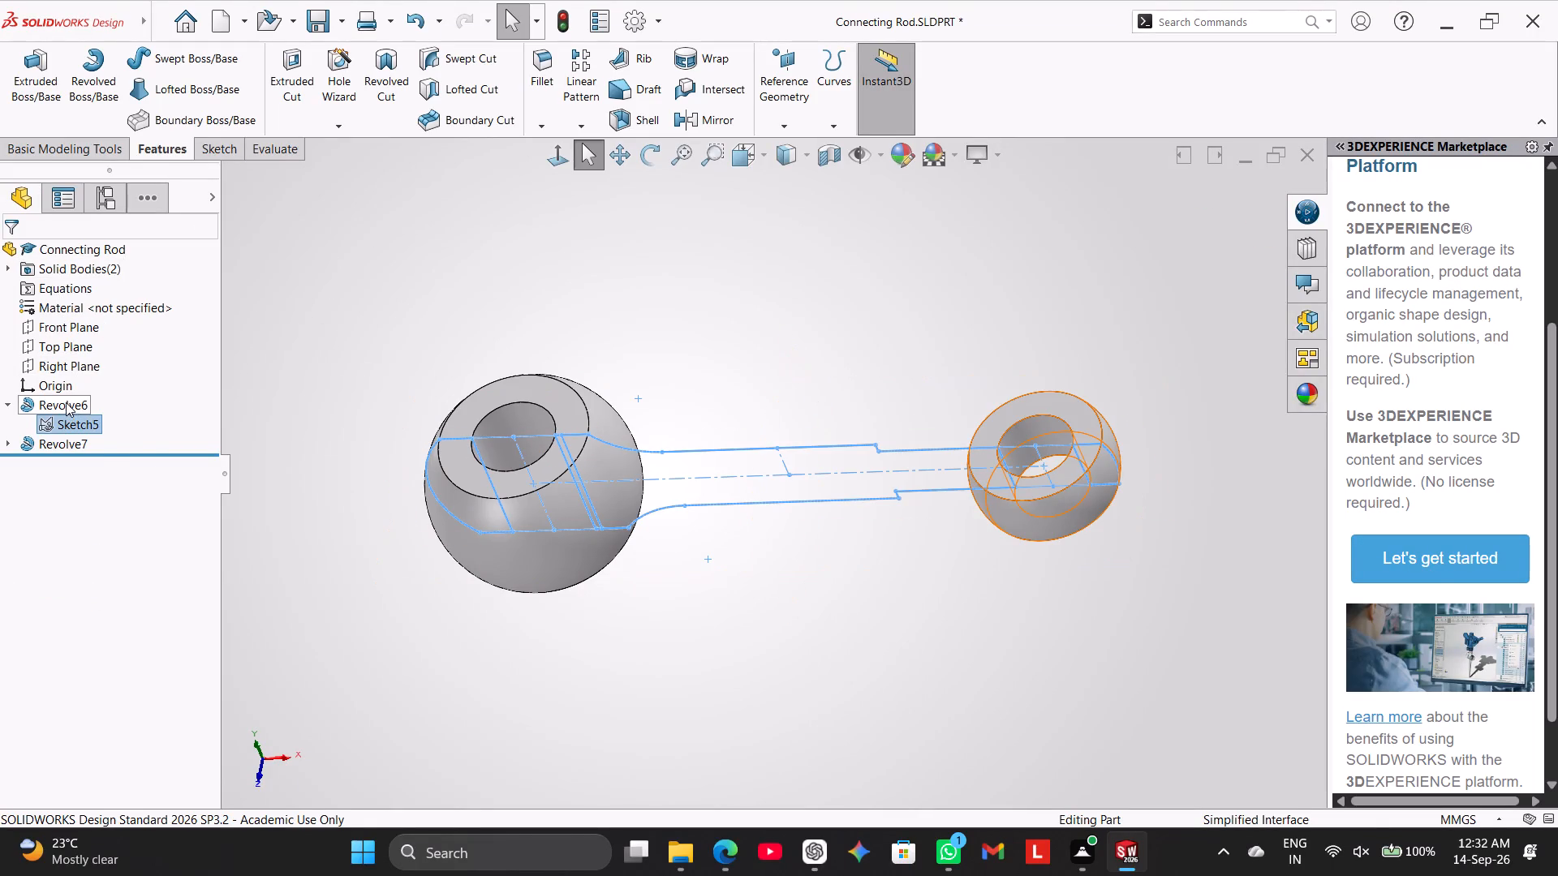
# Delete the revolved end features Revolve6 and Revolve7, keeping their shared Sketch5.
pyautogui.rightClick(66, 402)
pyautogui.click(131, 499)
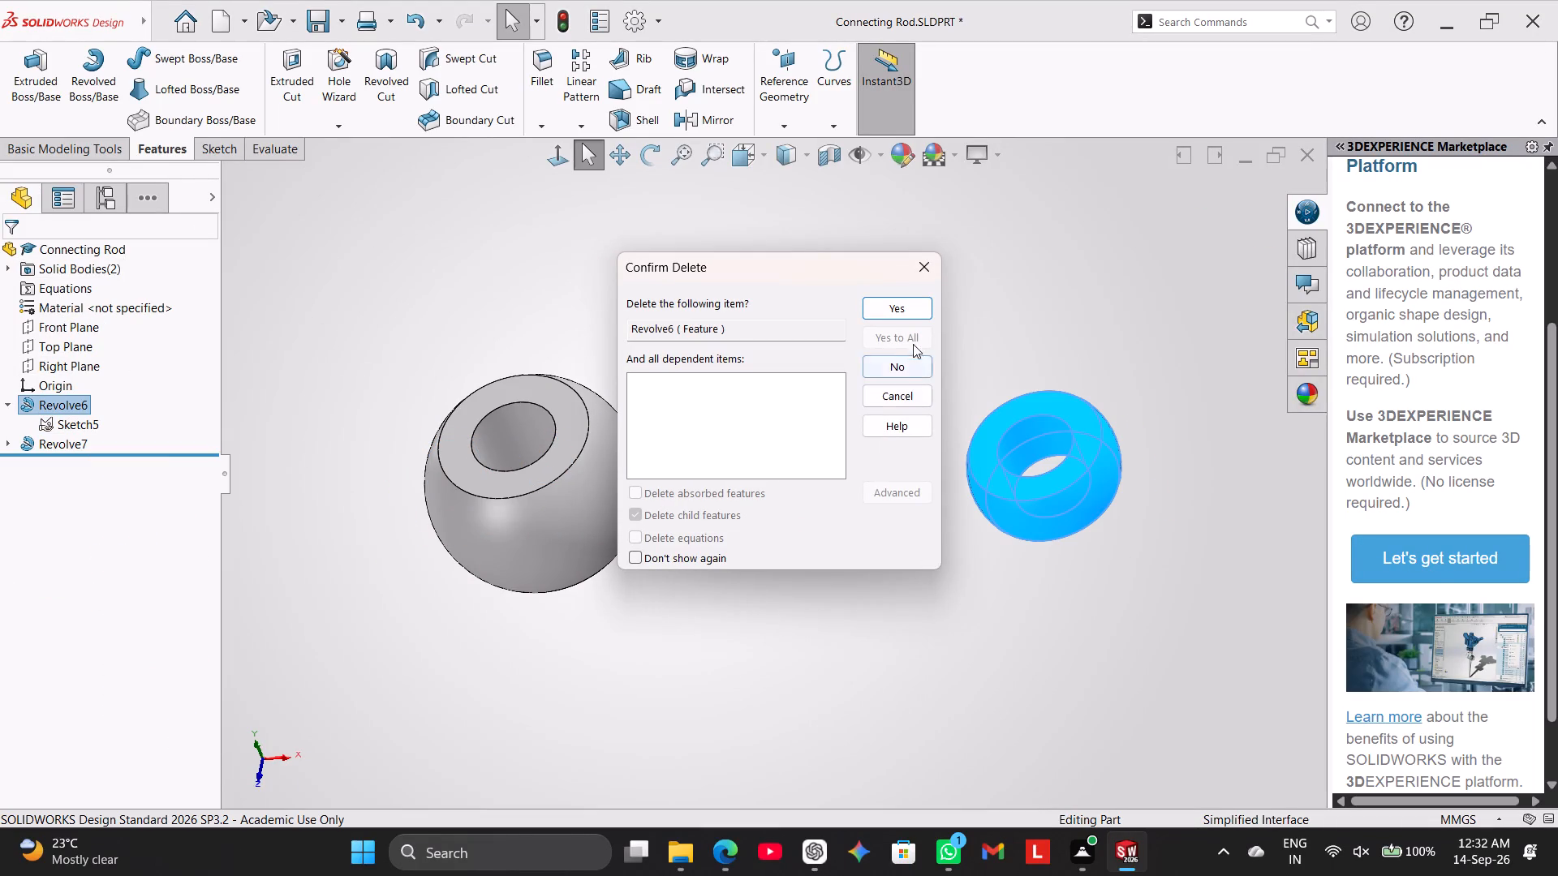
pyautogui.click(910, 309)
pyautogui.rightClick(70, 401)
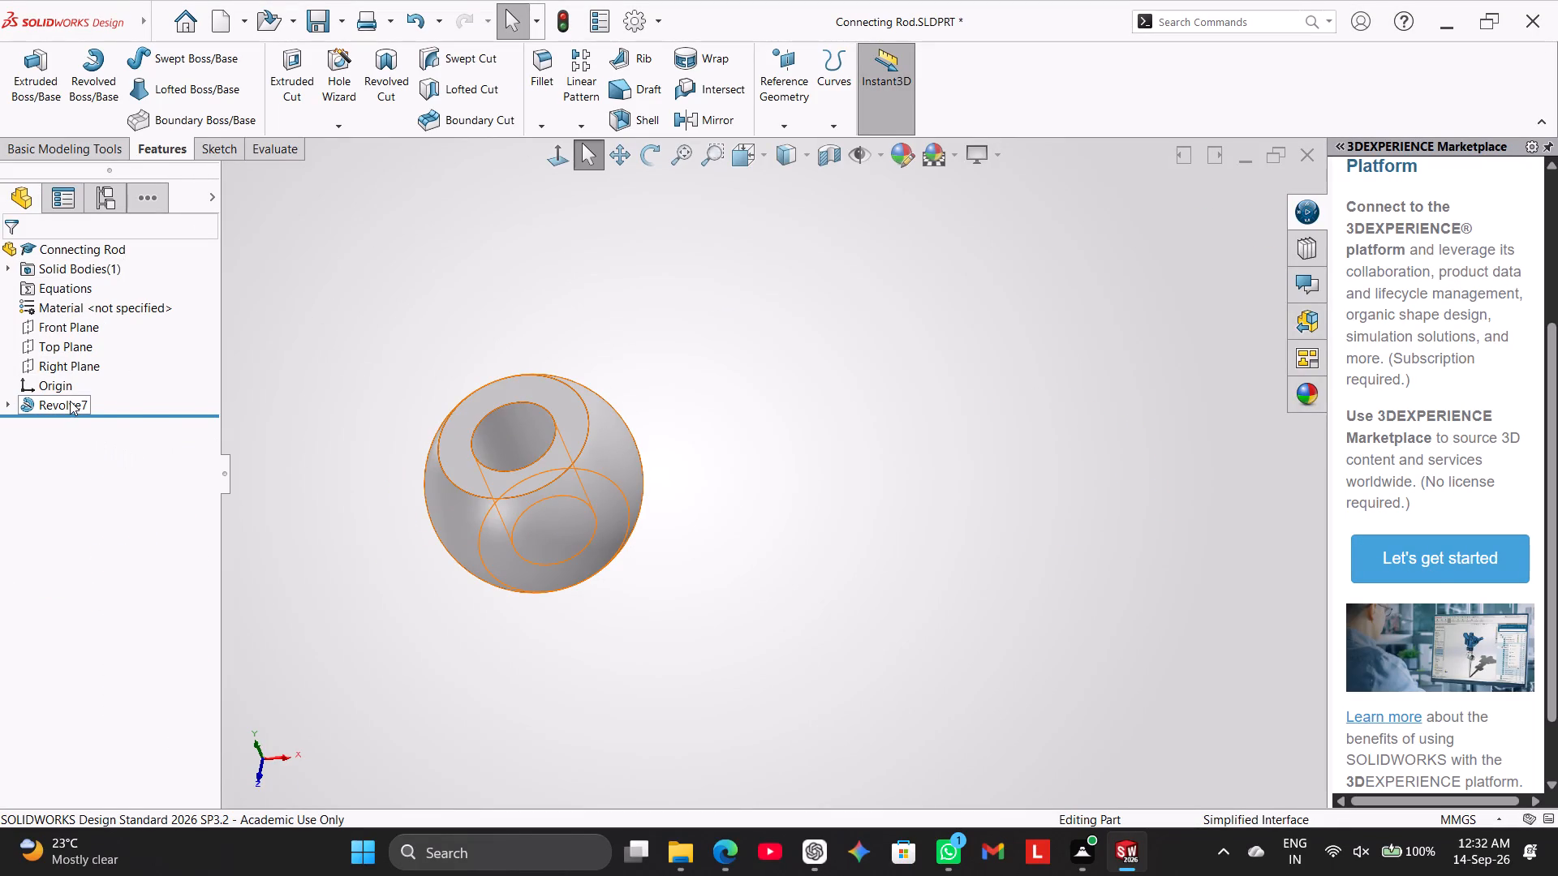
pyautogui.click(175, 491)
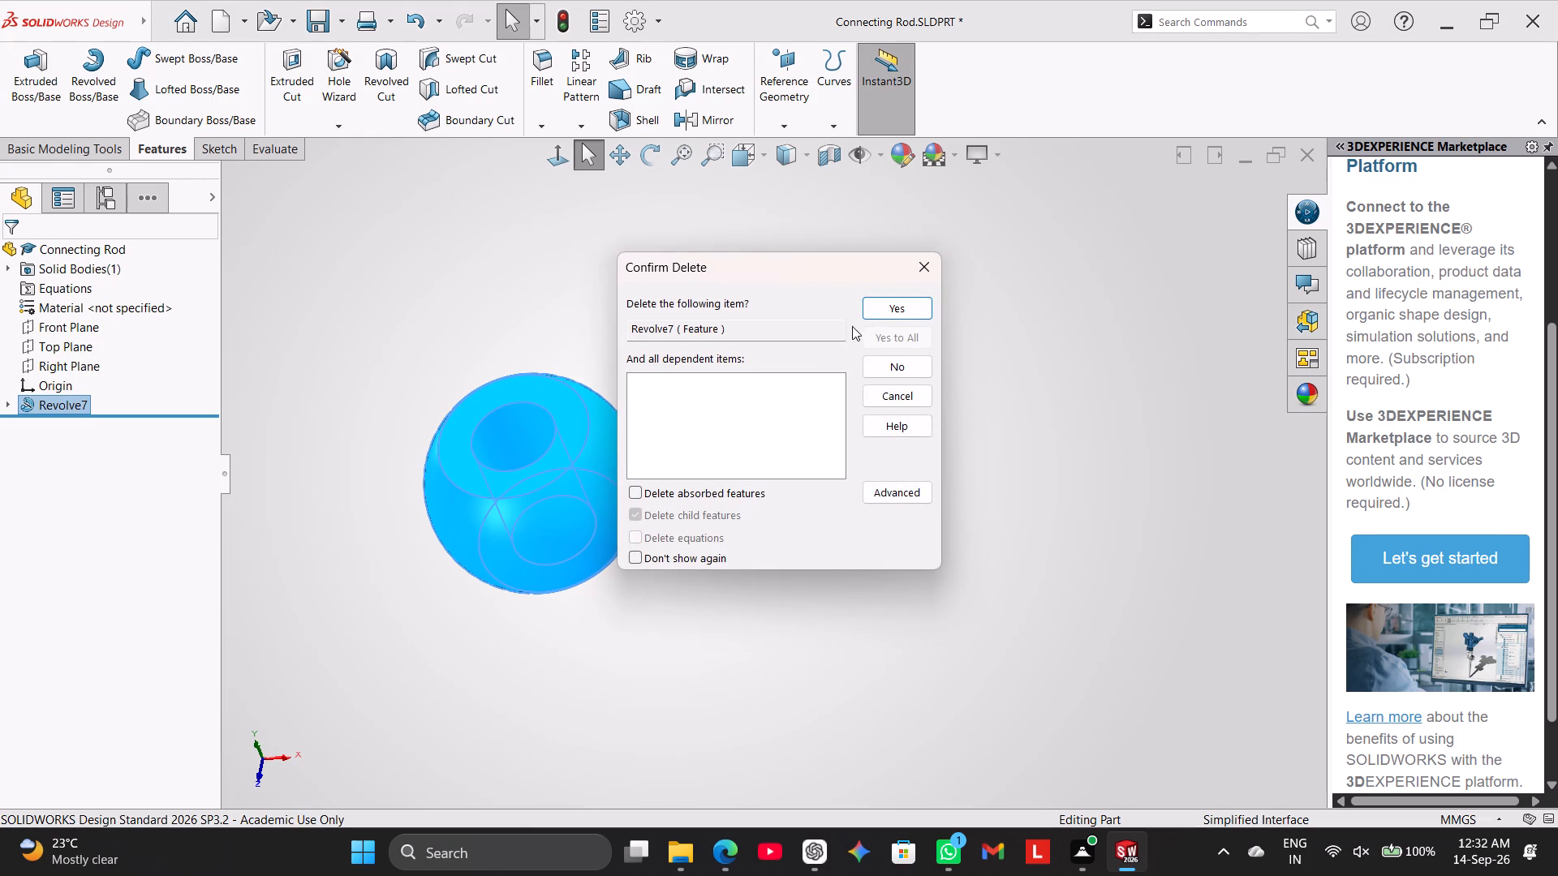
pyautogui.click(866, 314)
pyautogui.click(548, 354)
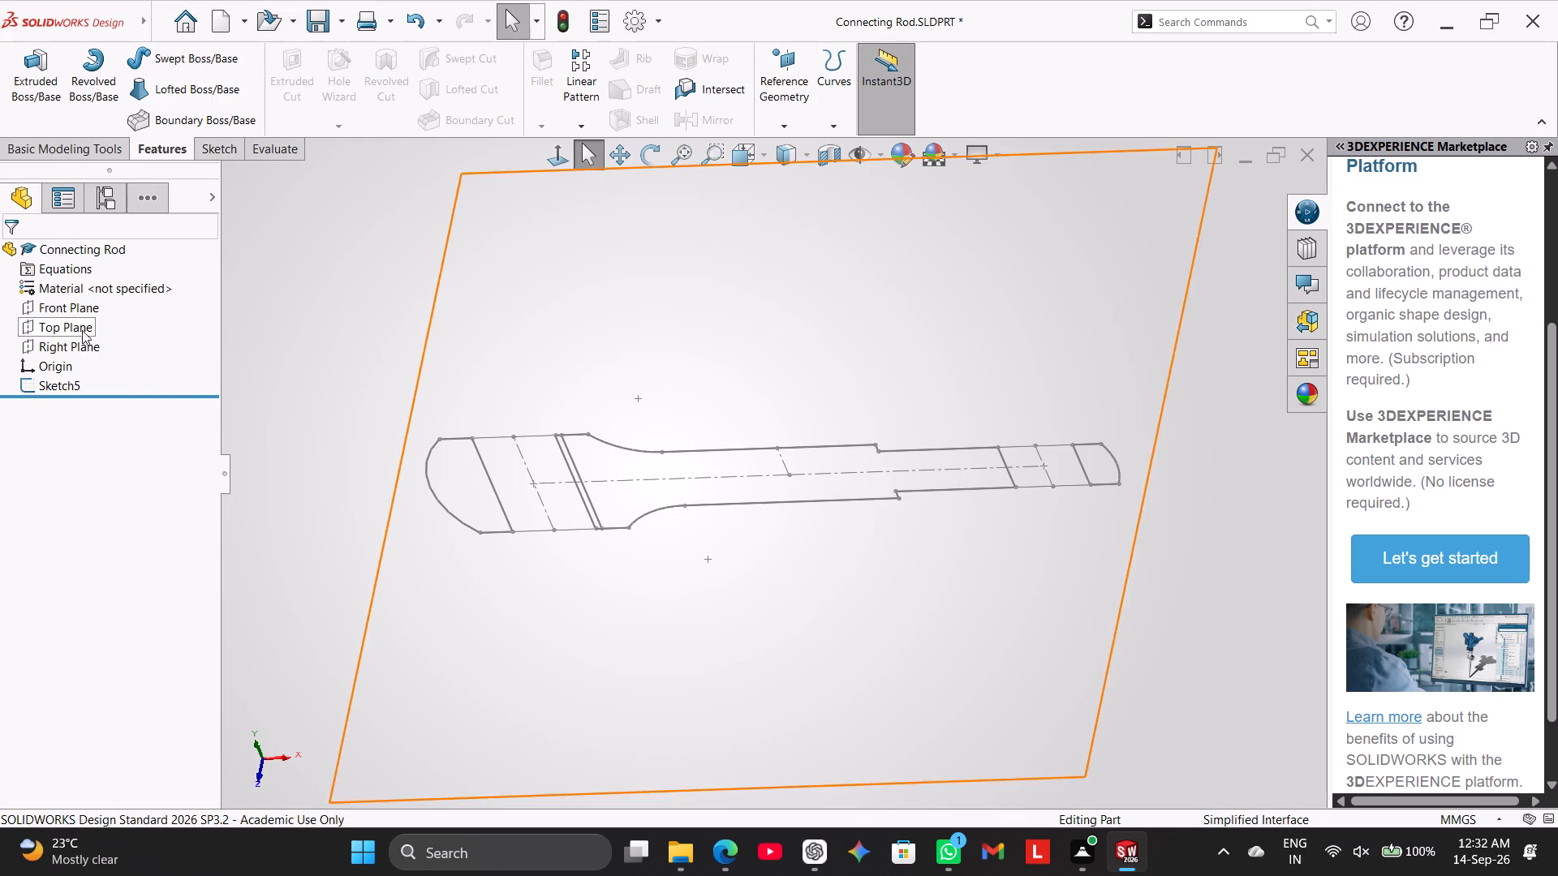
# Start a new sketch on the Front Plane.
pyautogui.click(212, 146)
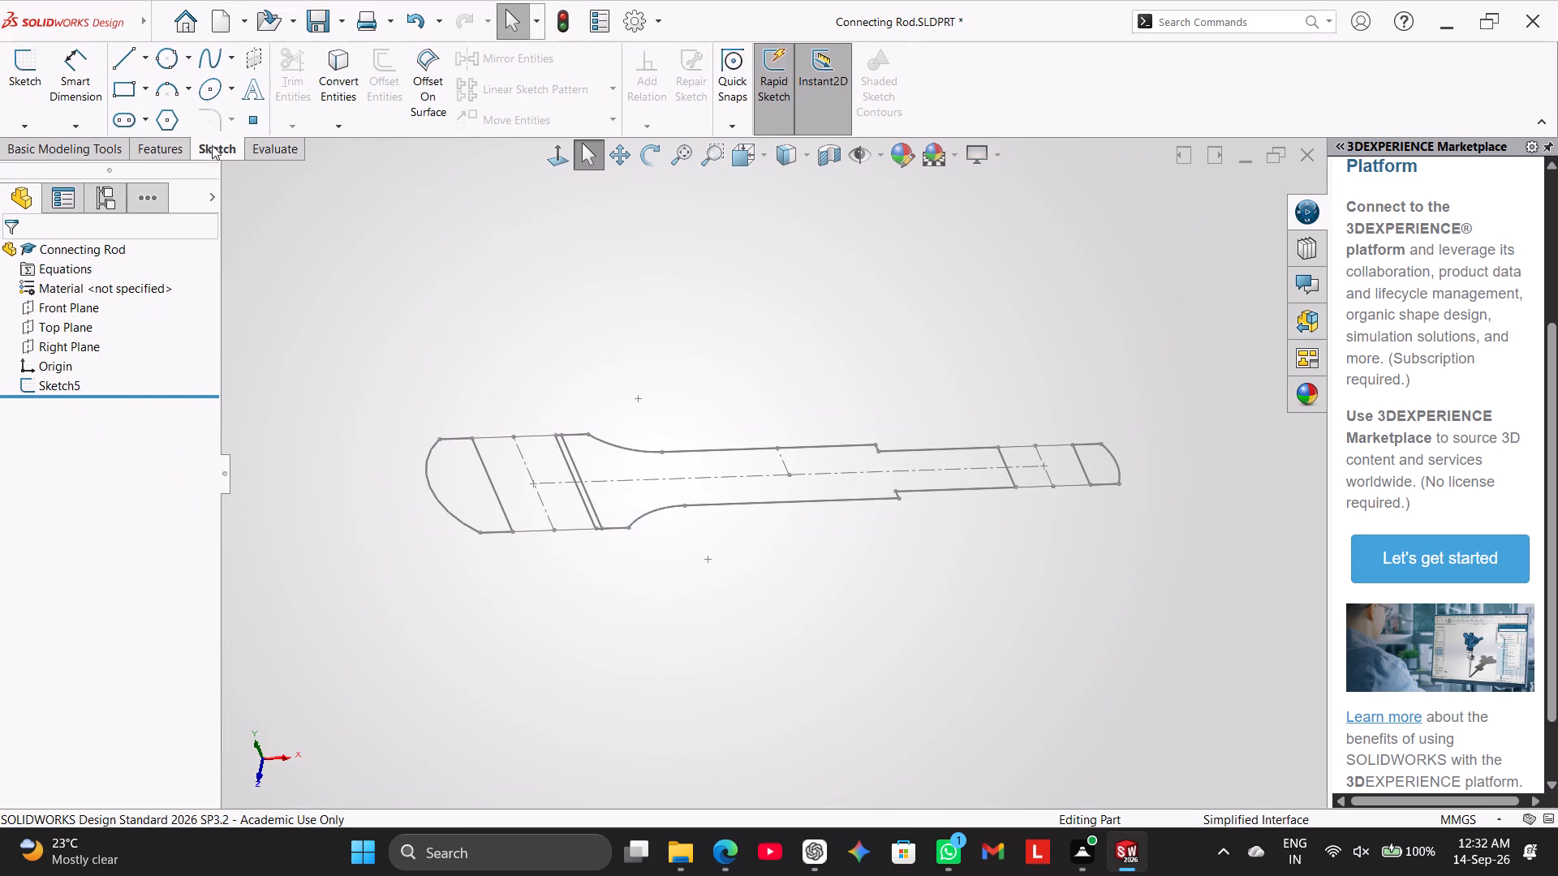
pyautogui.click(49, 59)
pyautogui.click(28, 74)
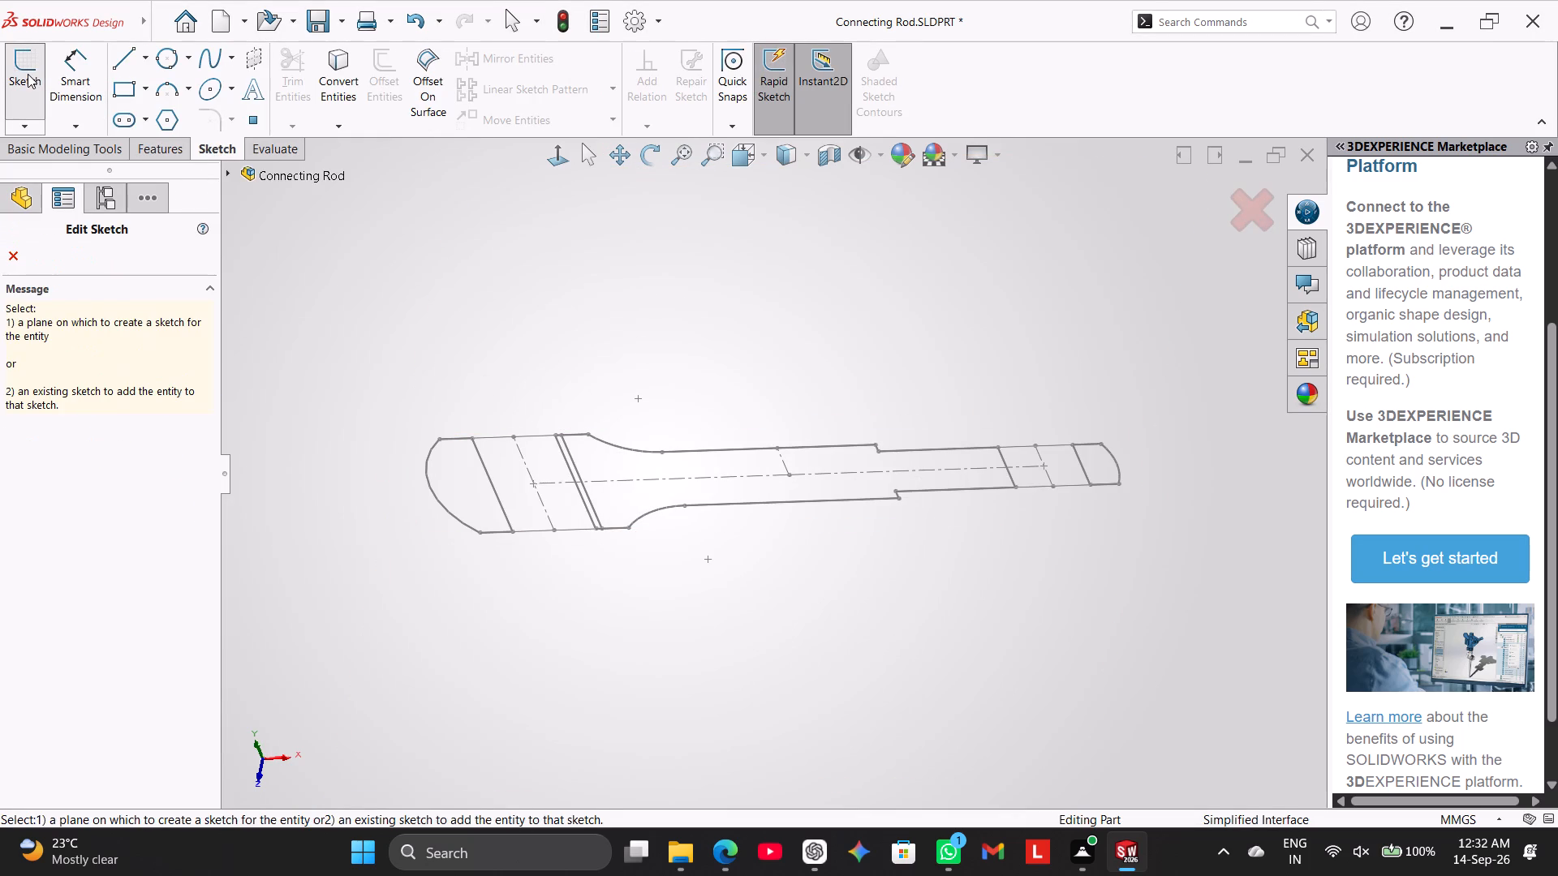
pyautogui.click(28, 72)
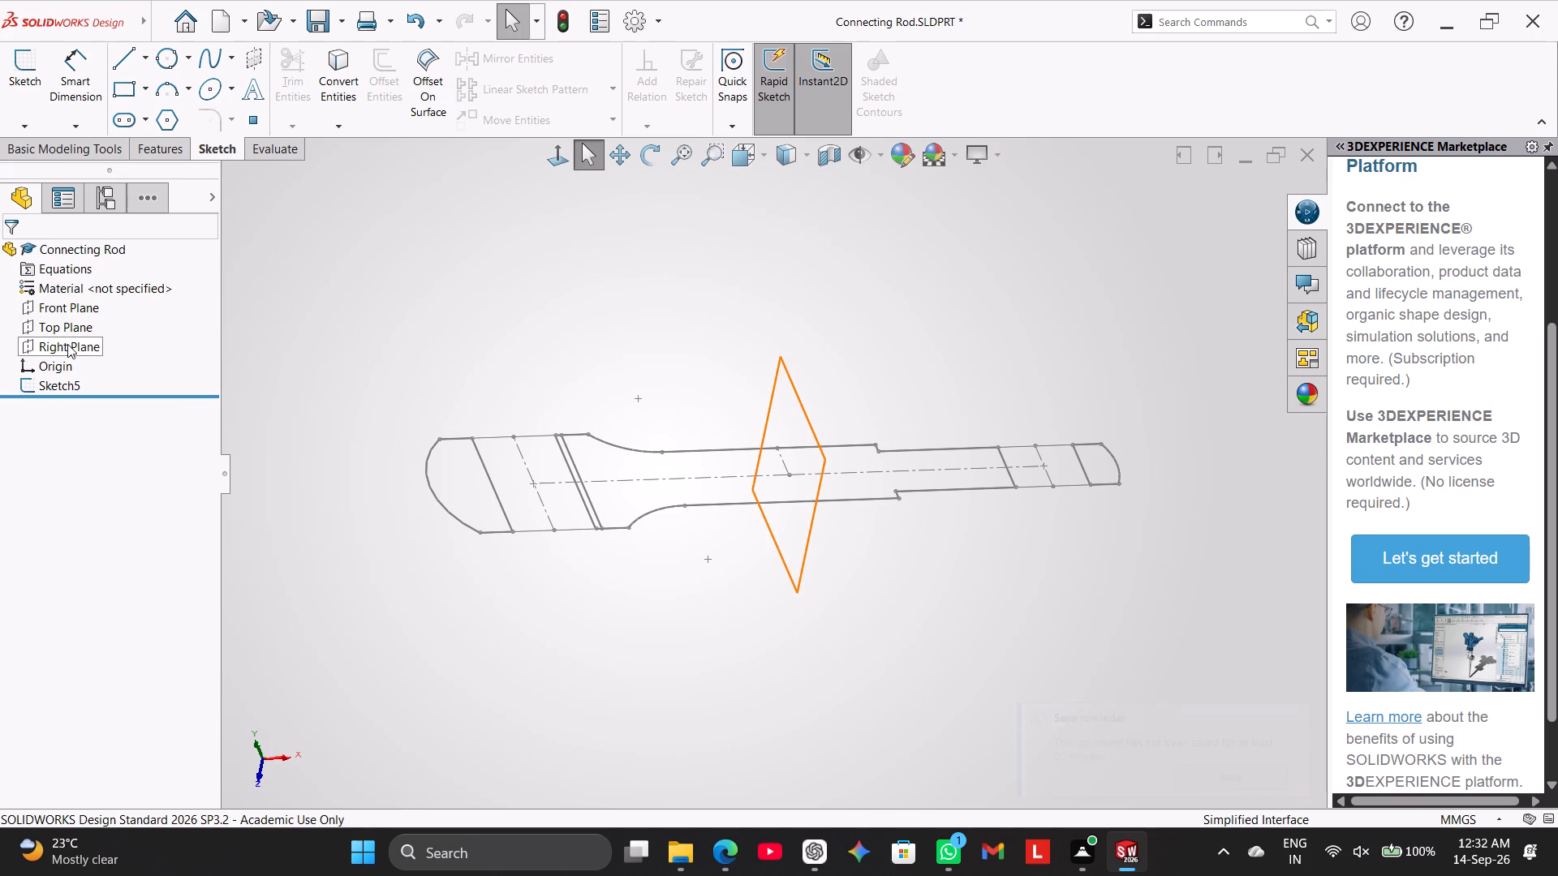
pyautogui.click(67, 307)
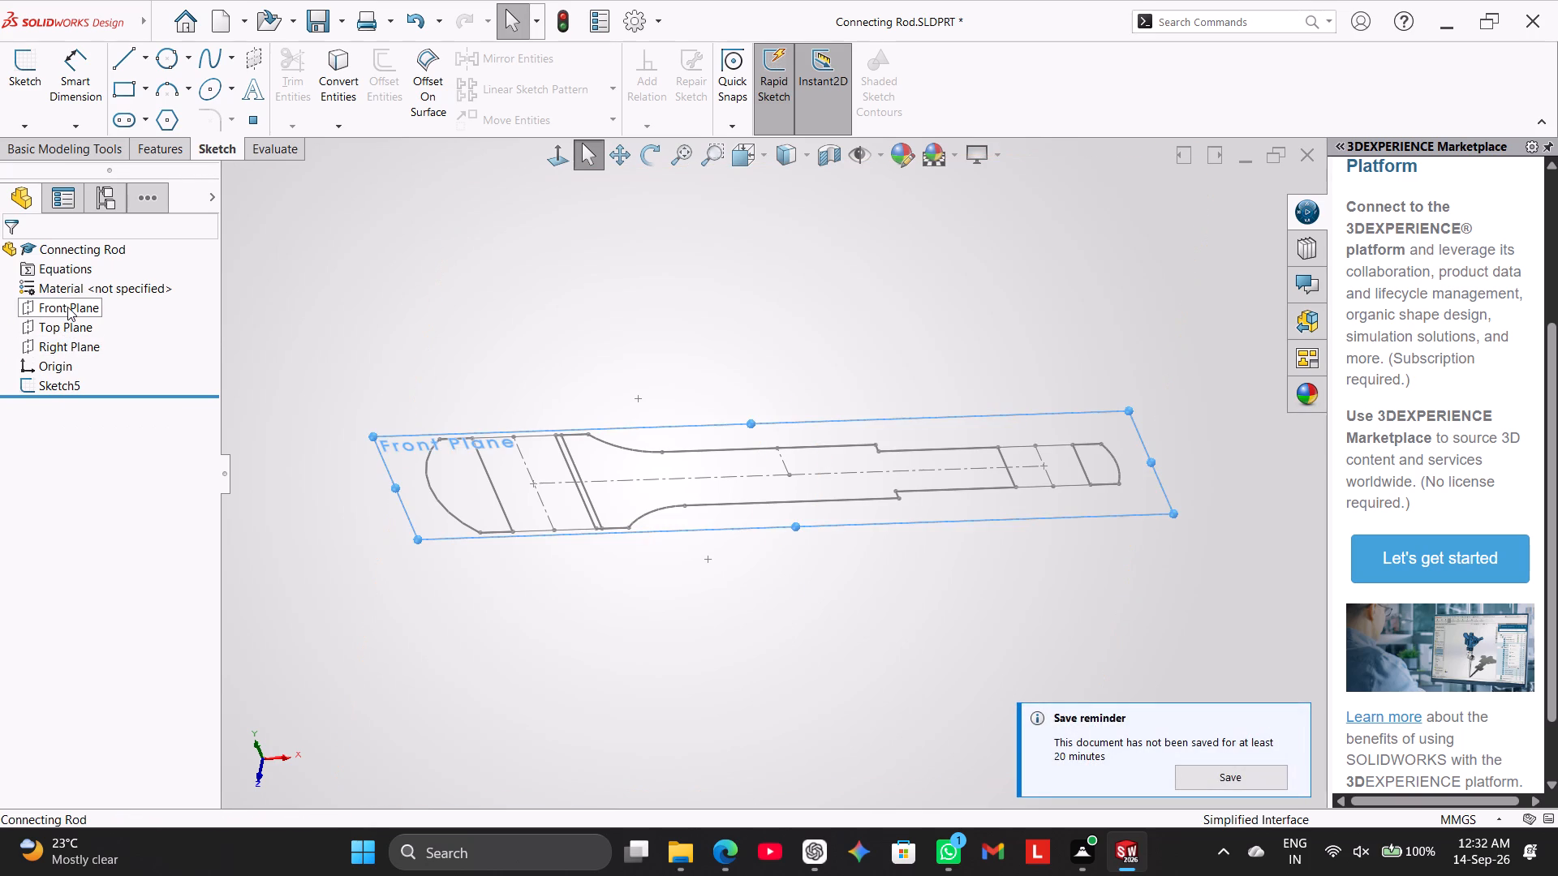
pyautogui.click(85, 273)
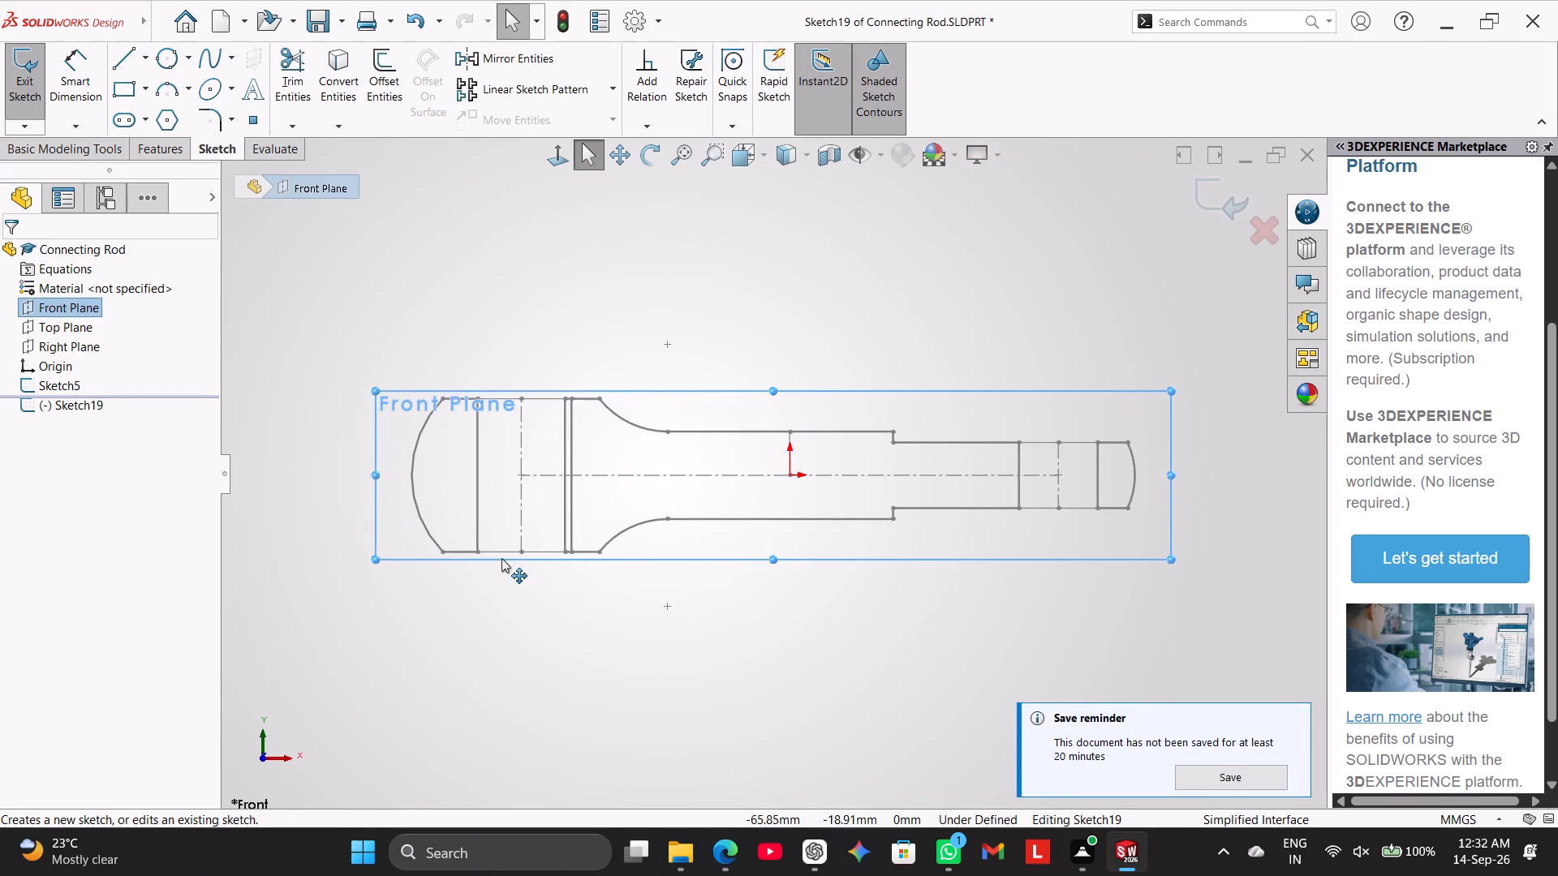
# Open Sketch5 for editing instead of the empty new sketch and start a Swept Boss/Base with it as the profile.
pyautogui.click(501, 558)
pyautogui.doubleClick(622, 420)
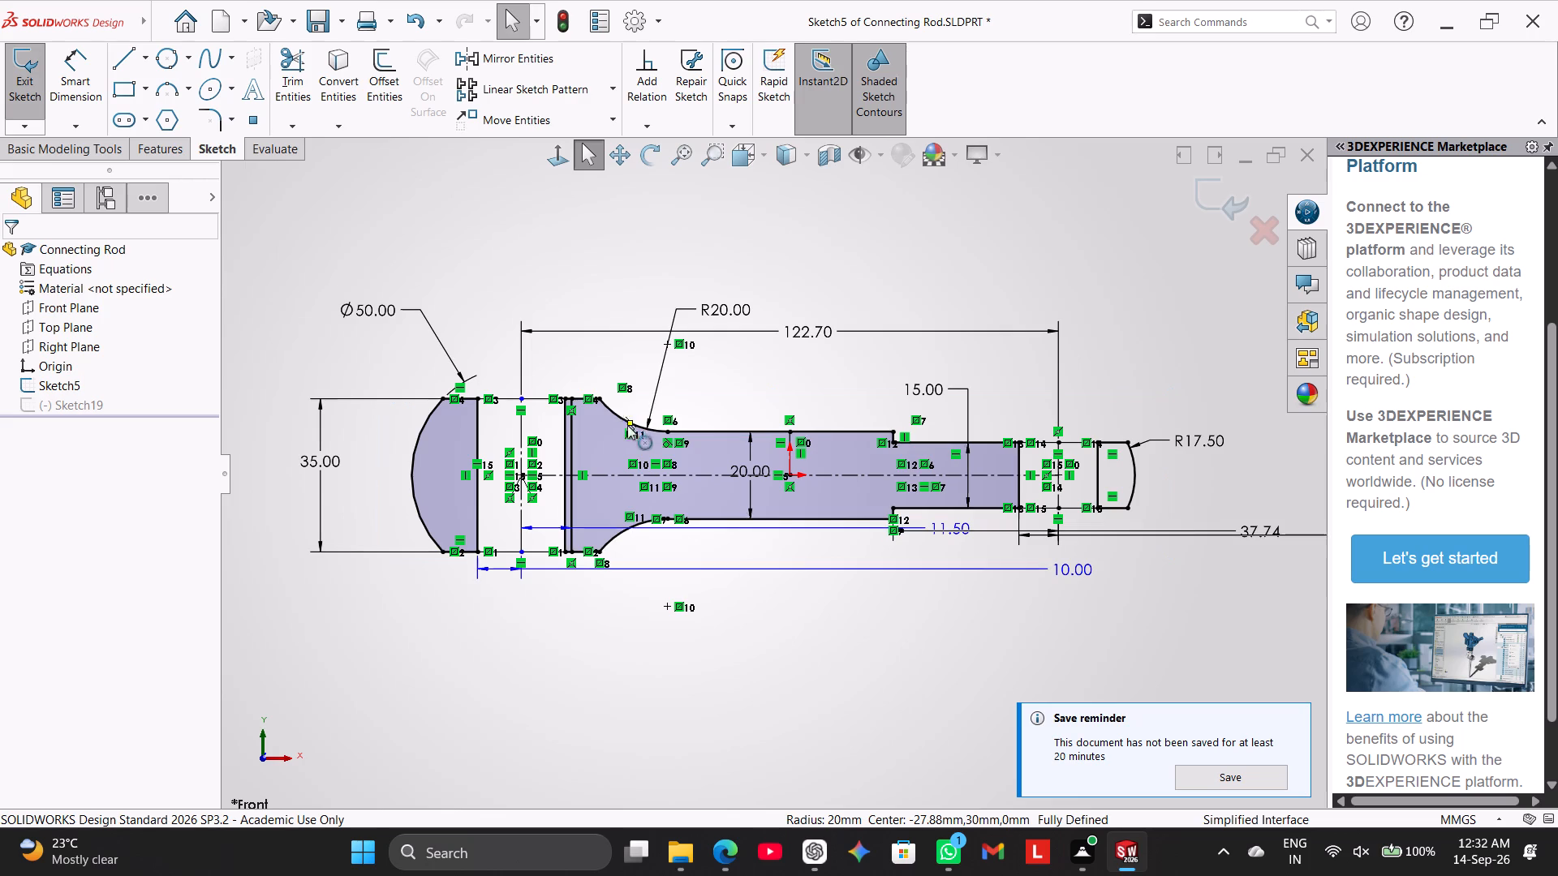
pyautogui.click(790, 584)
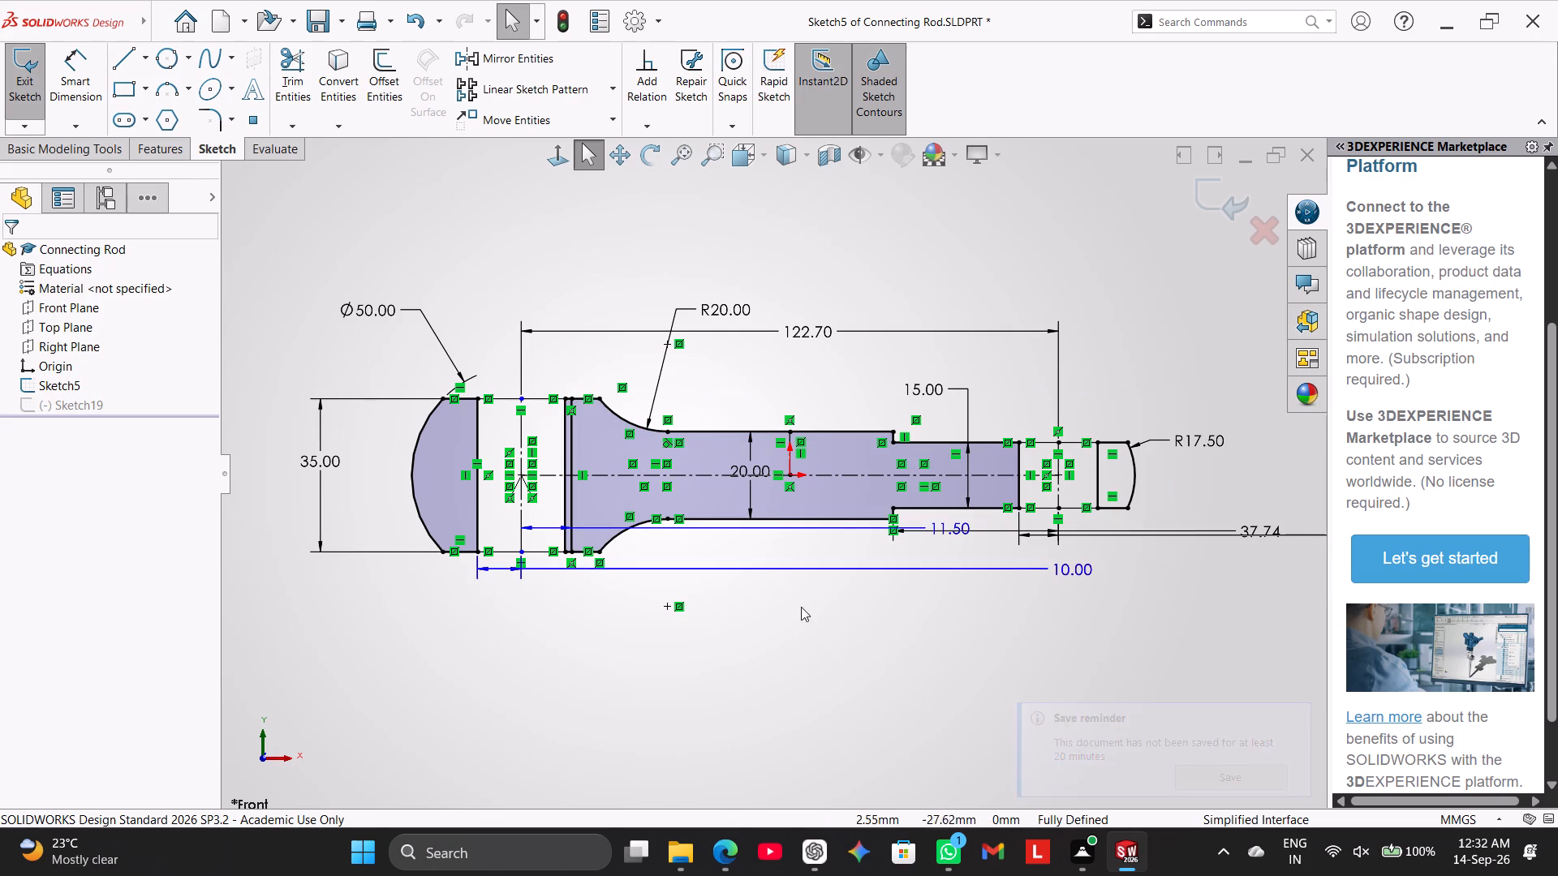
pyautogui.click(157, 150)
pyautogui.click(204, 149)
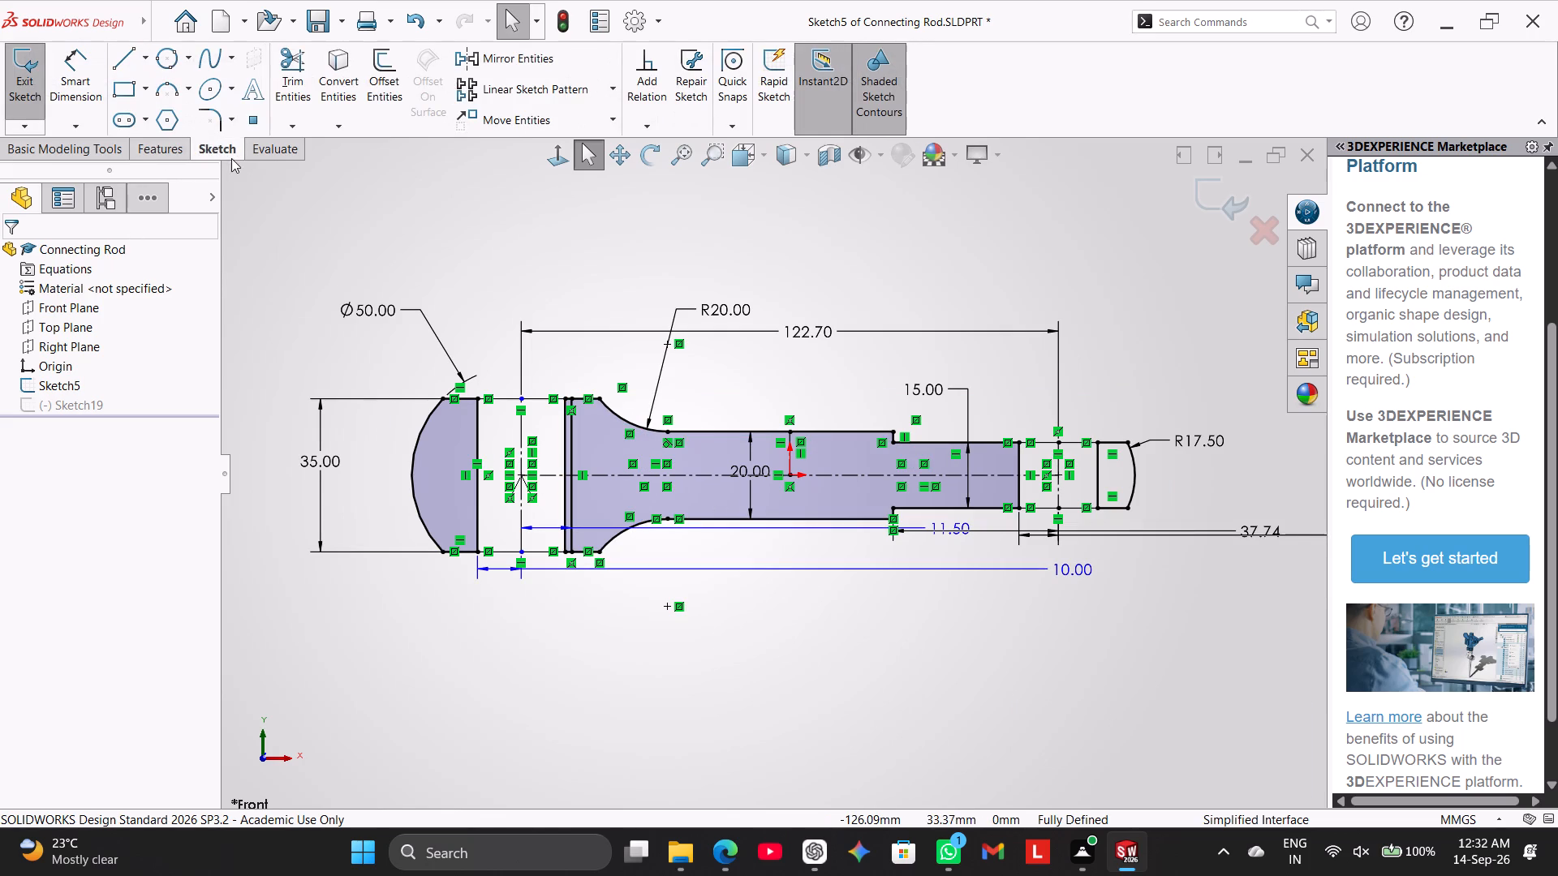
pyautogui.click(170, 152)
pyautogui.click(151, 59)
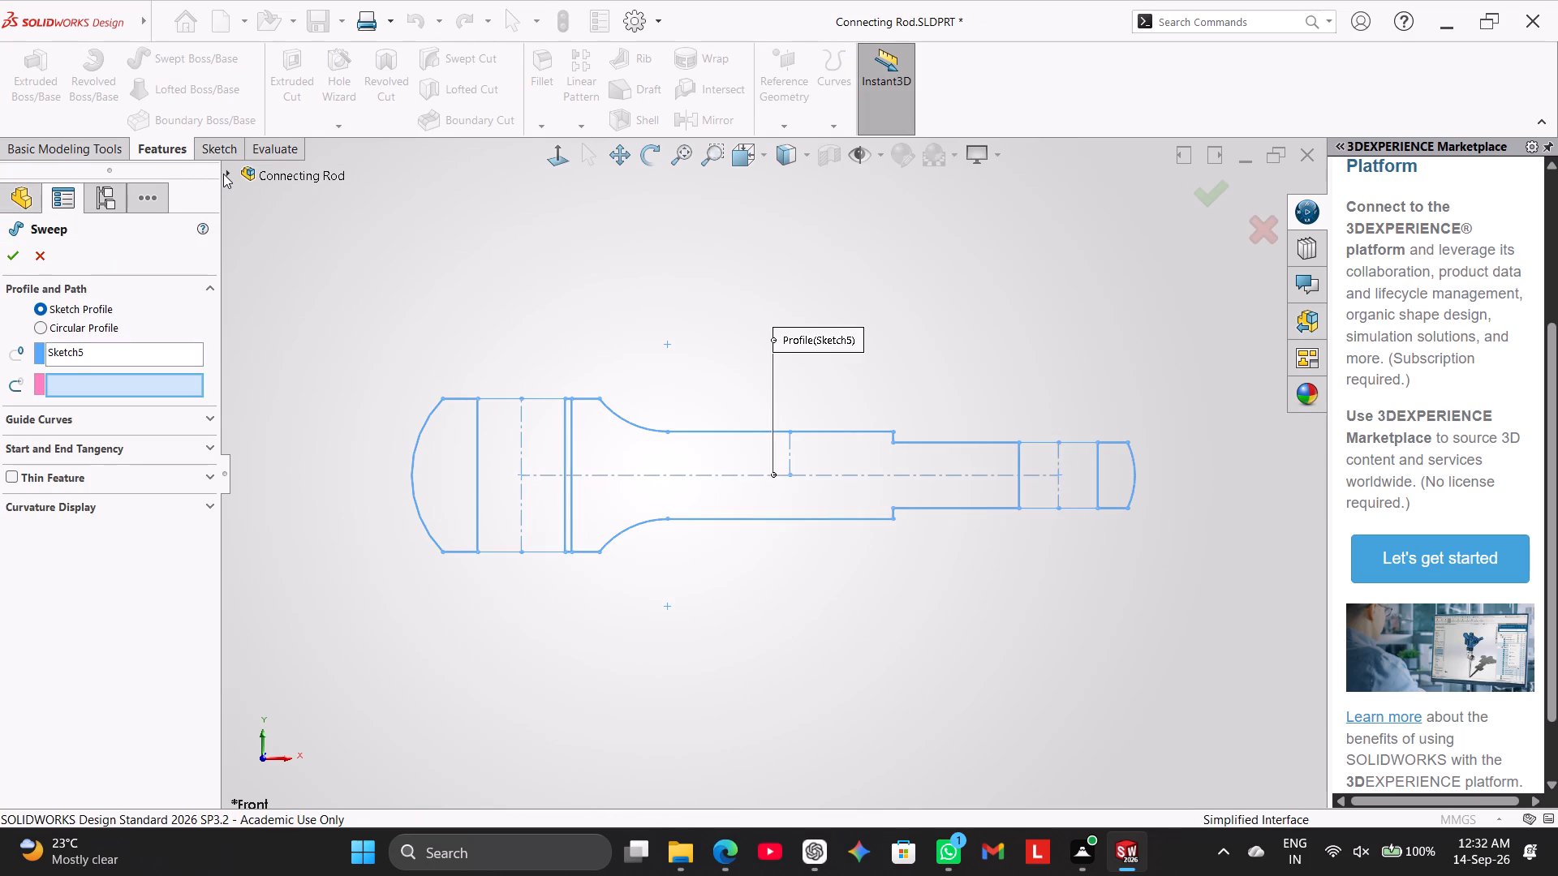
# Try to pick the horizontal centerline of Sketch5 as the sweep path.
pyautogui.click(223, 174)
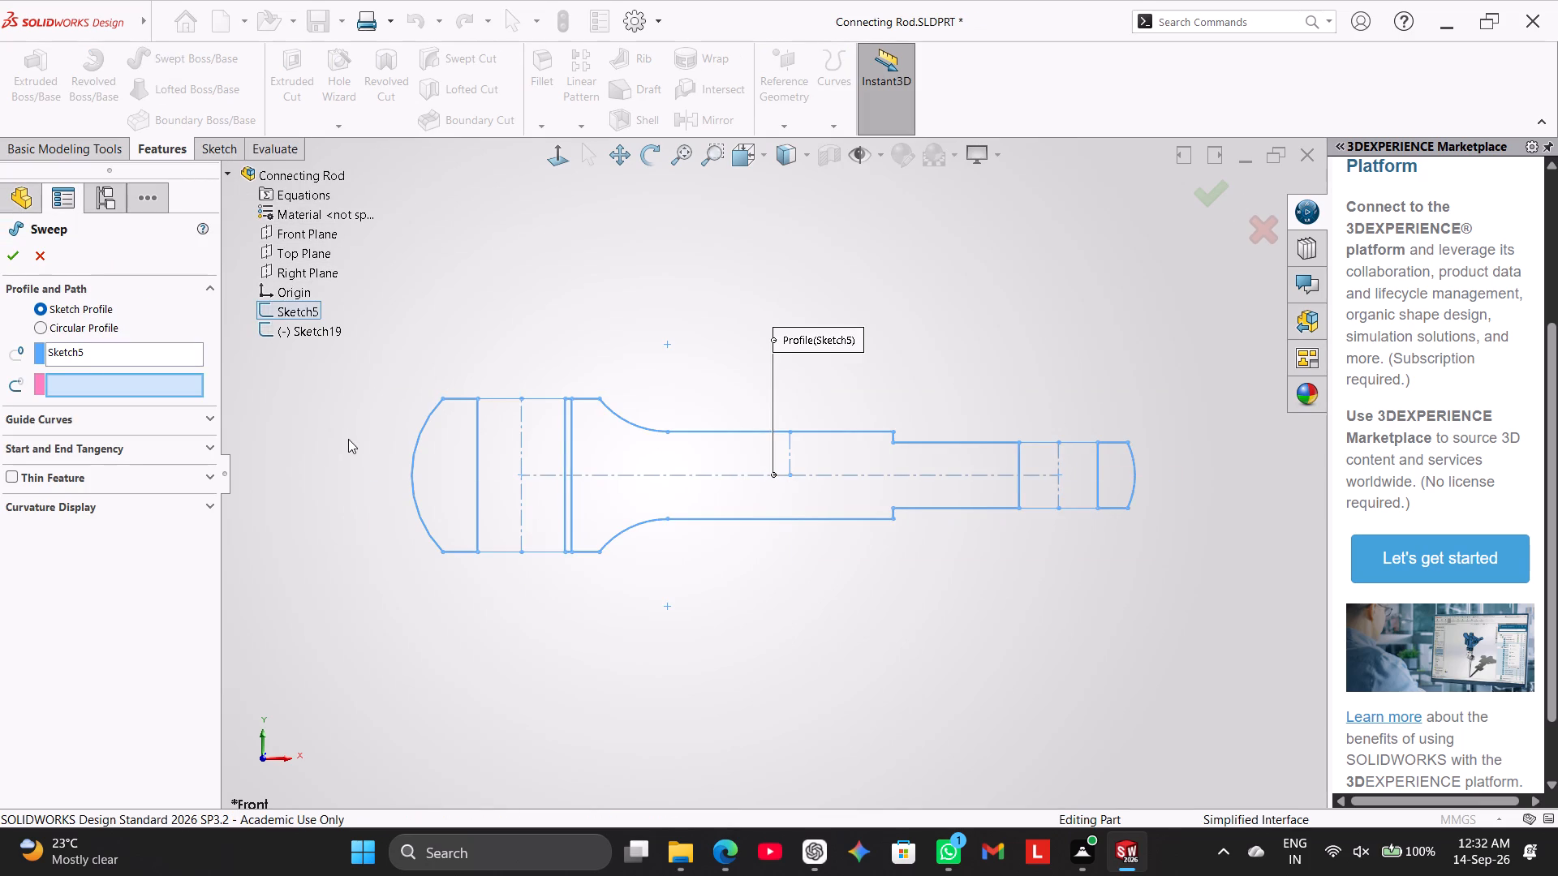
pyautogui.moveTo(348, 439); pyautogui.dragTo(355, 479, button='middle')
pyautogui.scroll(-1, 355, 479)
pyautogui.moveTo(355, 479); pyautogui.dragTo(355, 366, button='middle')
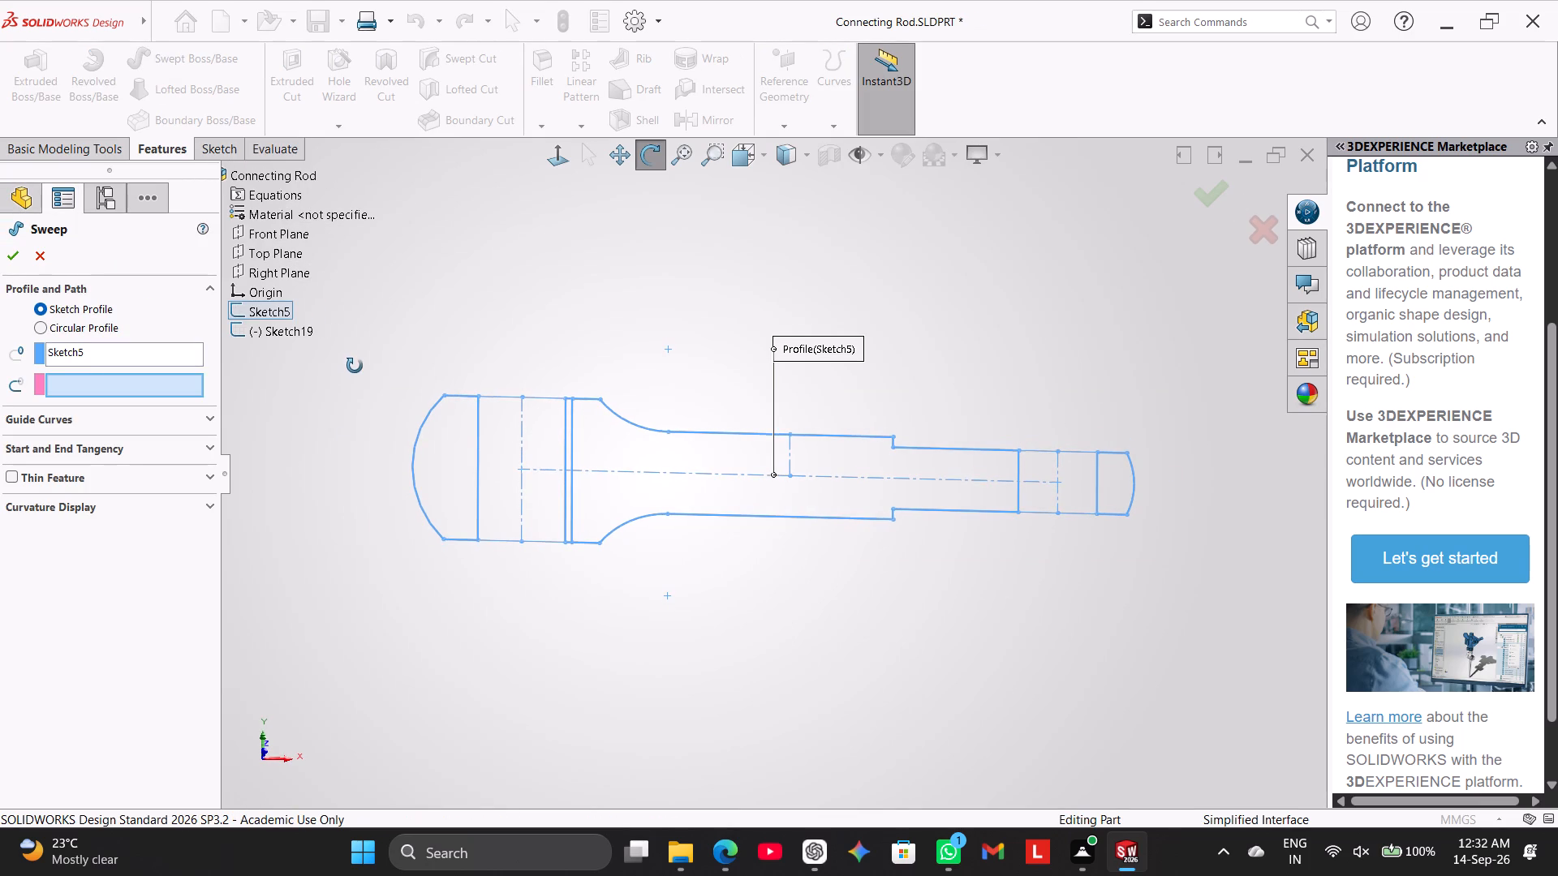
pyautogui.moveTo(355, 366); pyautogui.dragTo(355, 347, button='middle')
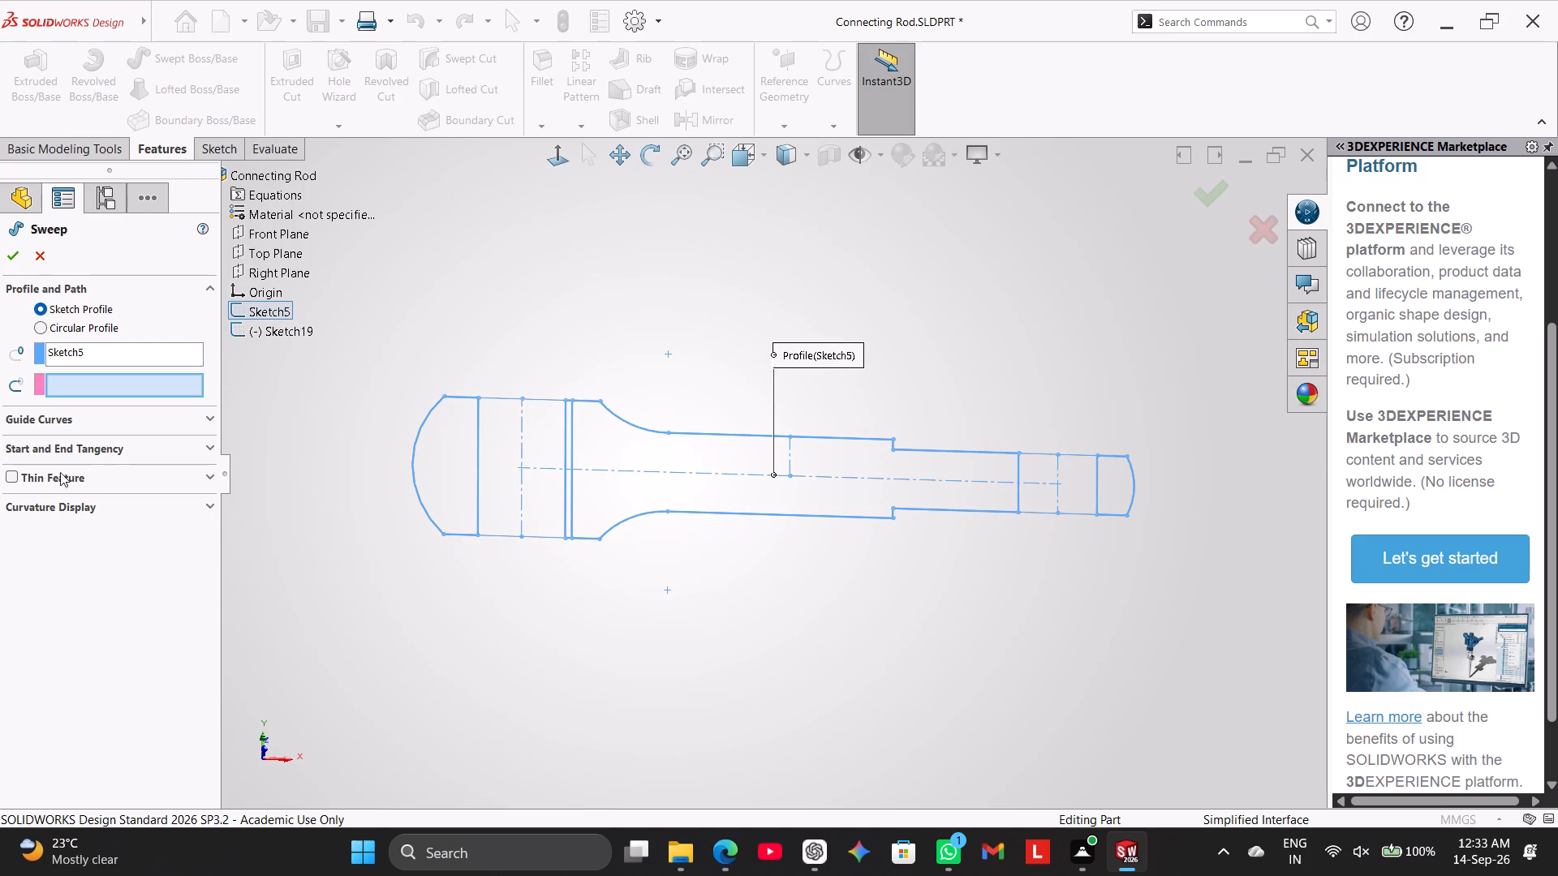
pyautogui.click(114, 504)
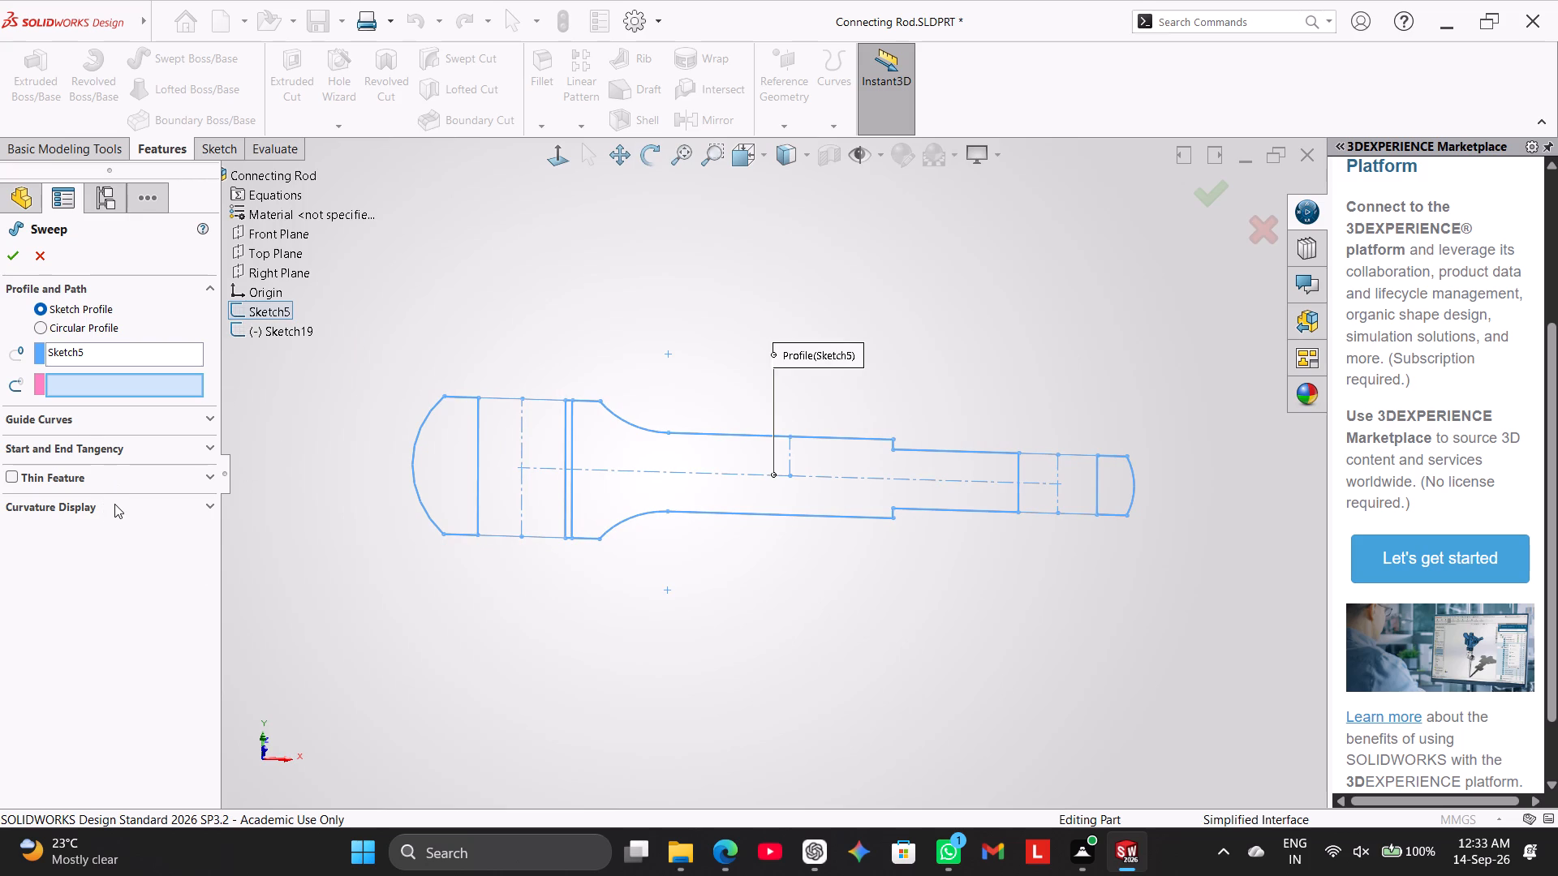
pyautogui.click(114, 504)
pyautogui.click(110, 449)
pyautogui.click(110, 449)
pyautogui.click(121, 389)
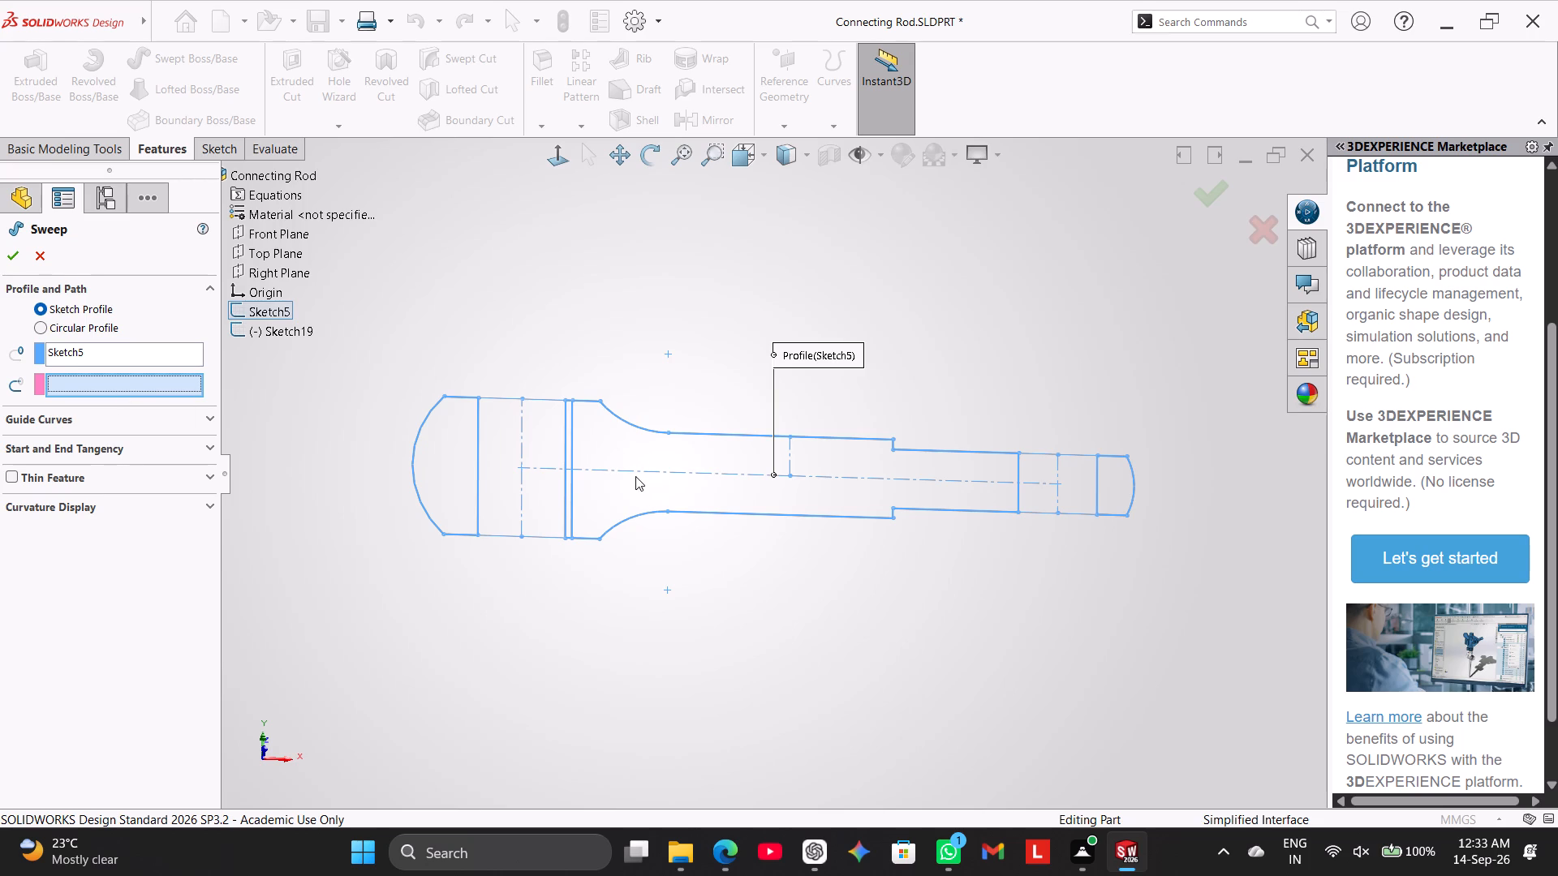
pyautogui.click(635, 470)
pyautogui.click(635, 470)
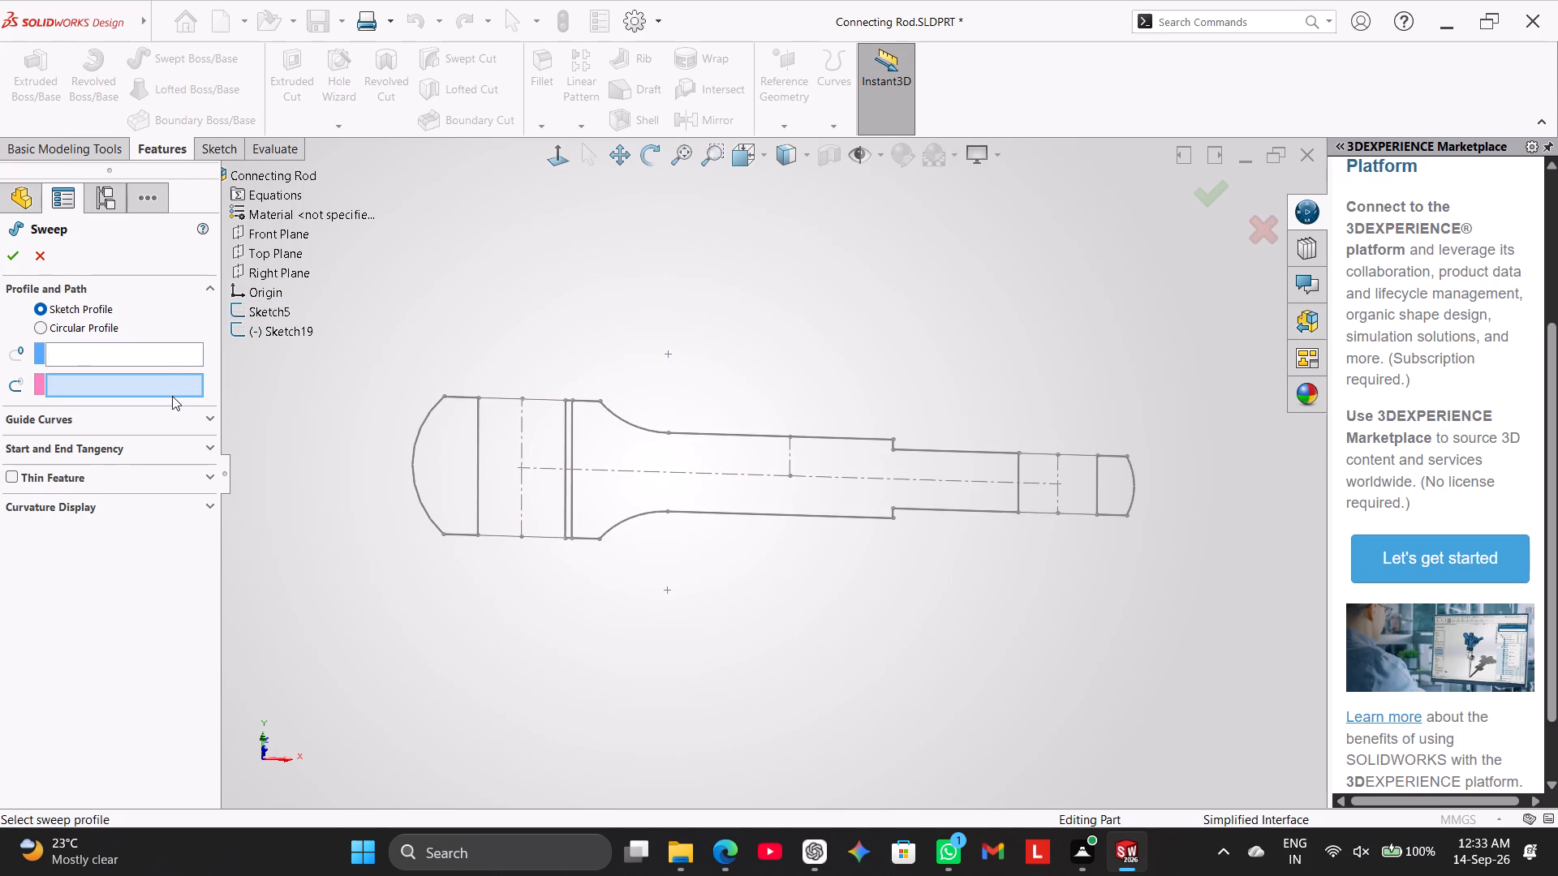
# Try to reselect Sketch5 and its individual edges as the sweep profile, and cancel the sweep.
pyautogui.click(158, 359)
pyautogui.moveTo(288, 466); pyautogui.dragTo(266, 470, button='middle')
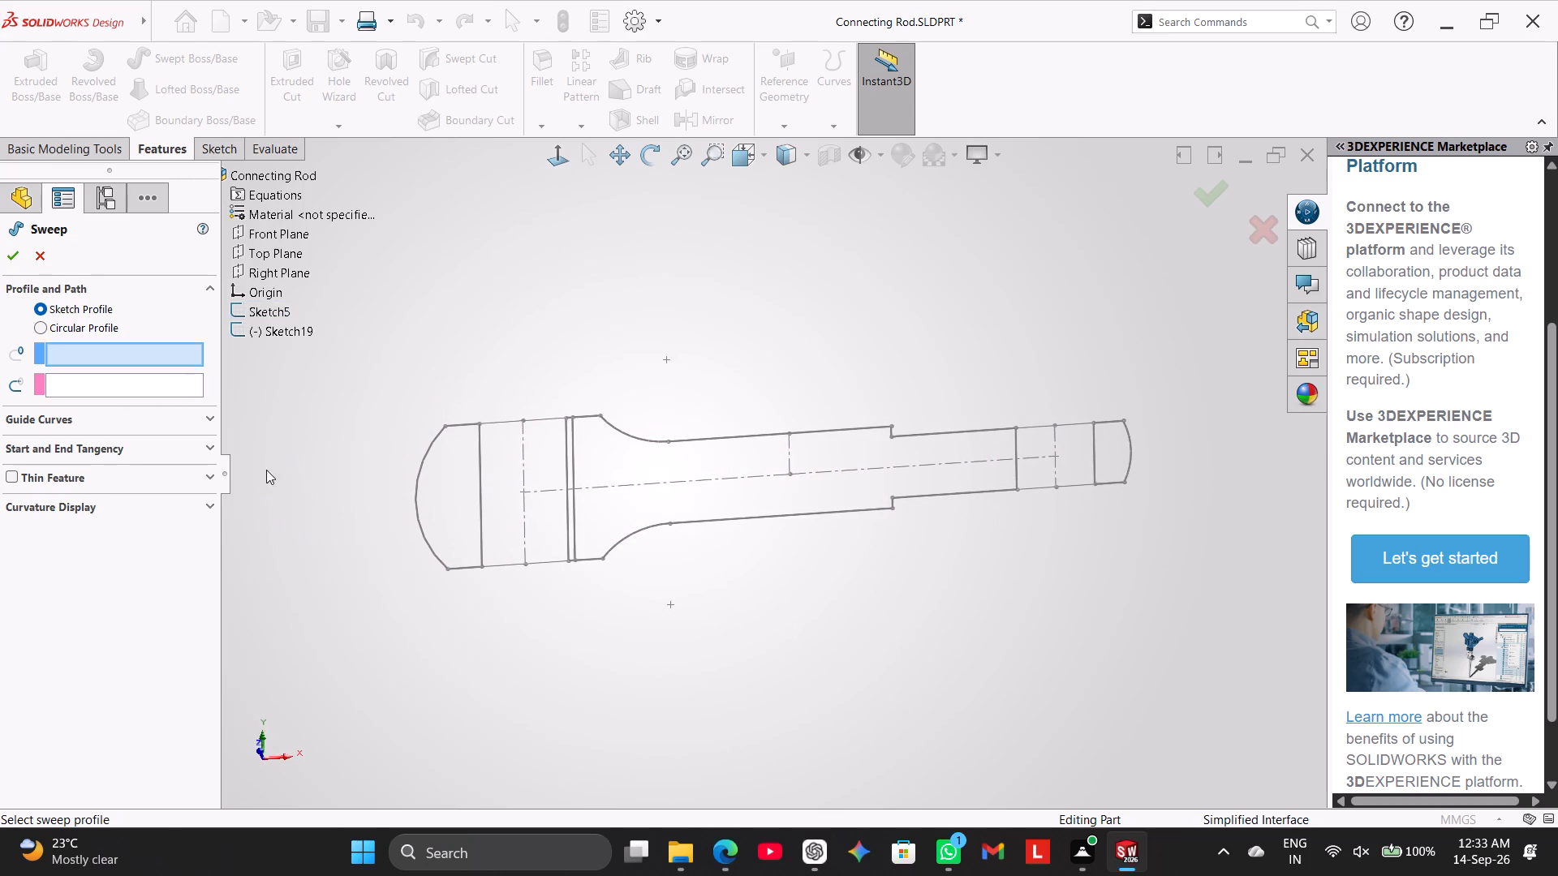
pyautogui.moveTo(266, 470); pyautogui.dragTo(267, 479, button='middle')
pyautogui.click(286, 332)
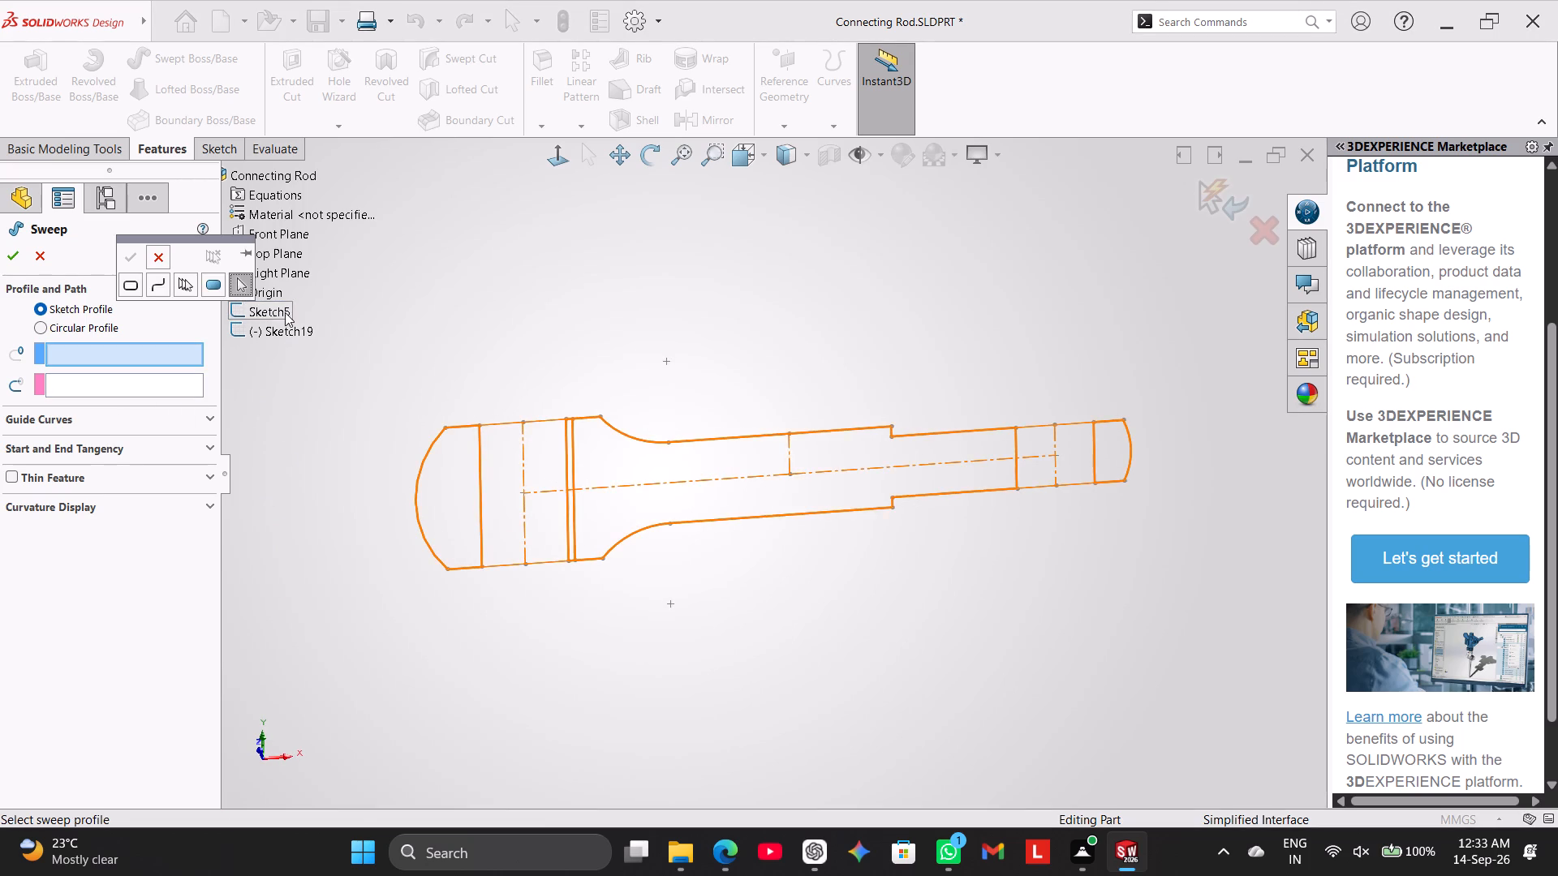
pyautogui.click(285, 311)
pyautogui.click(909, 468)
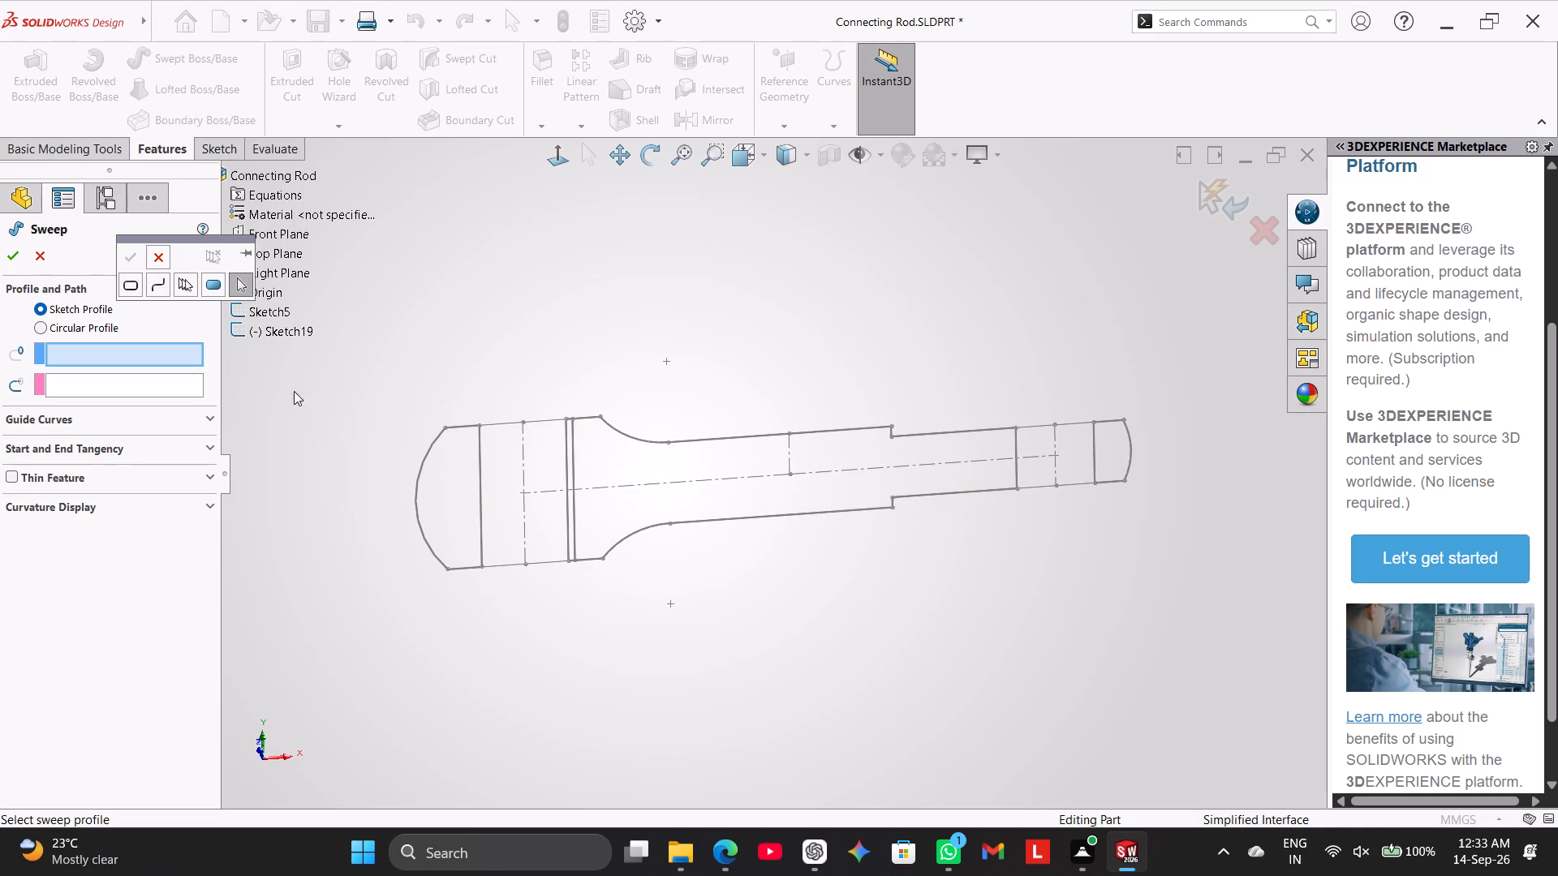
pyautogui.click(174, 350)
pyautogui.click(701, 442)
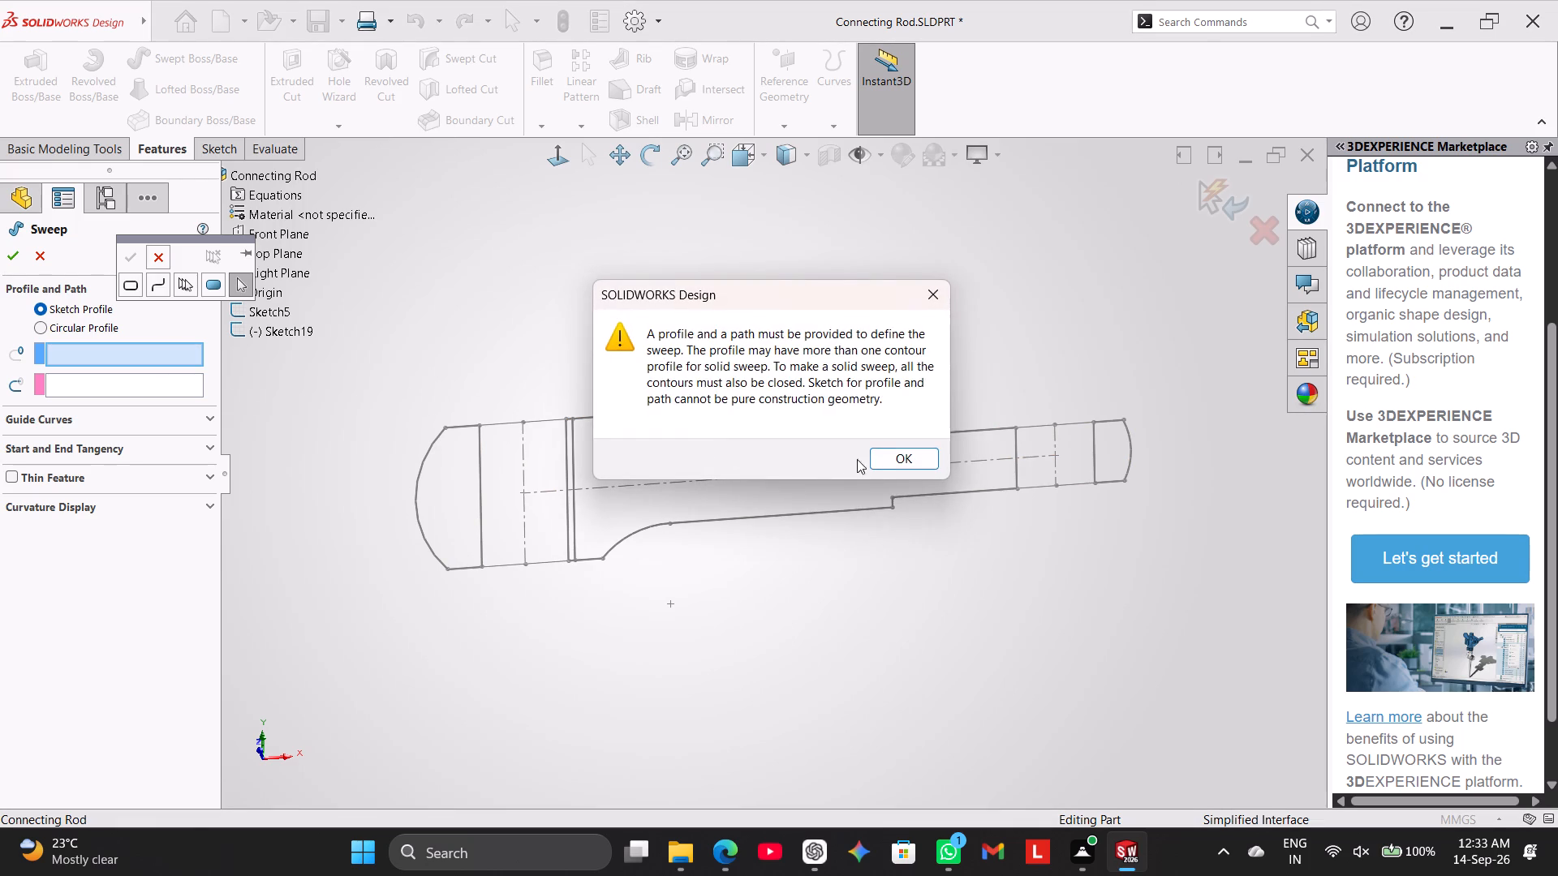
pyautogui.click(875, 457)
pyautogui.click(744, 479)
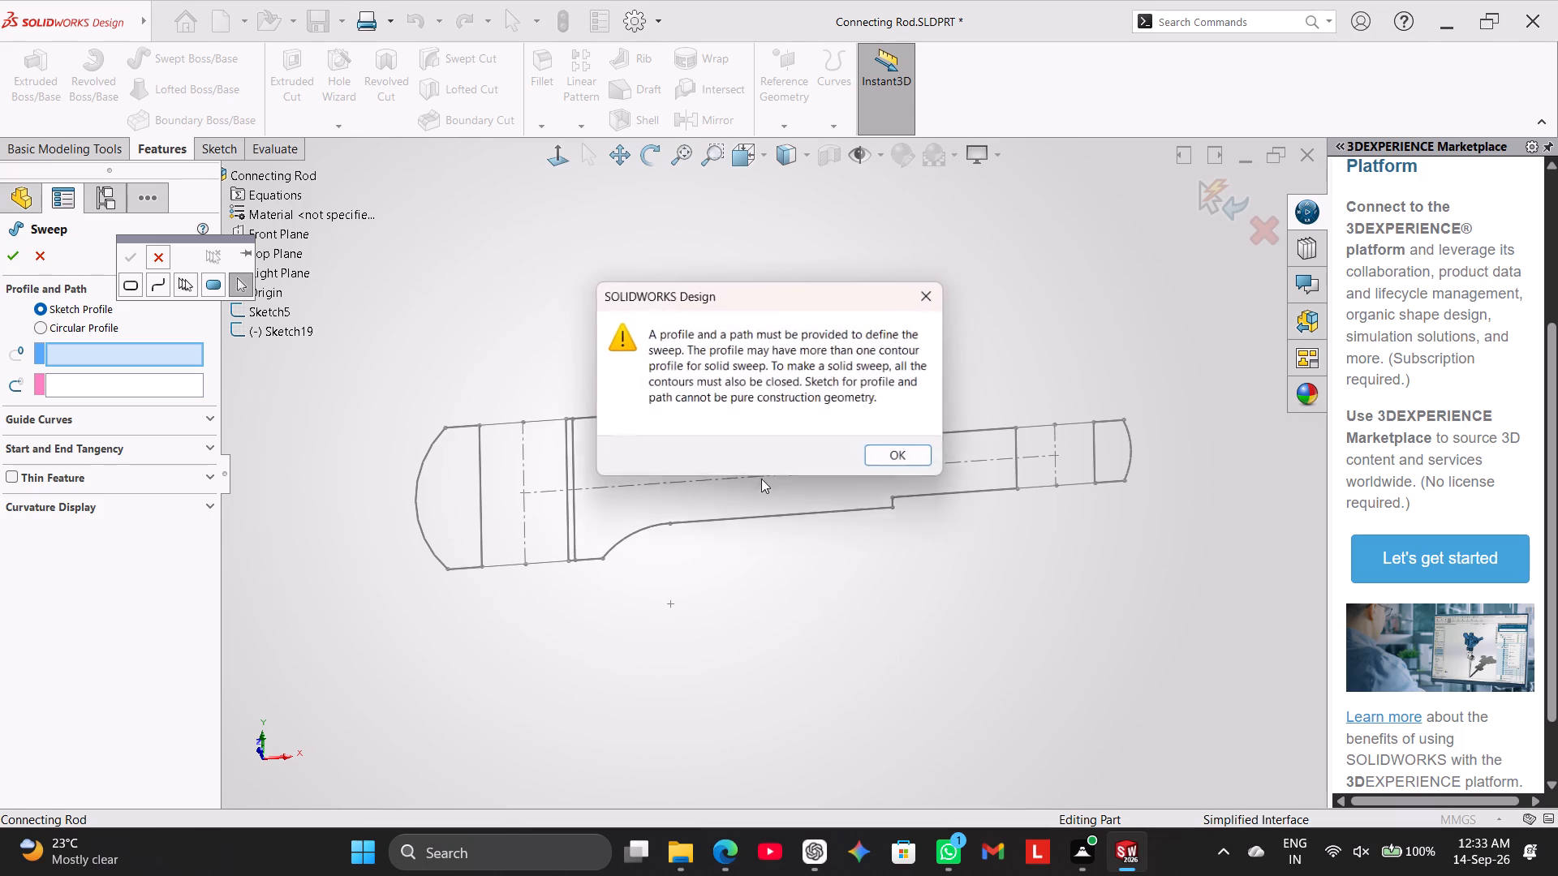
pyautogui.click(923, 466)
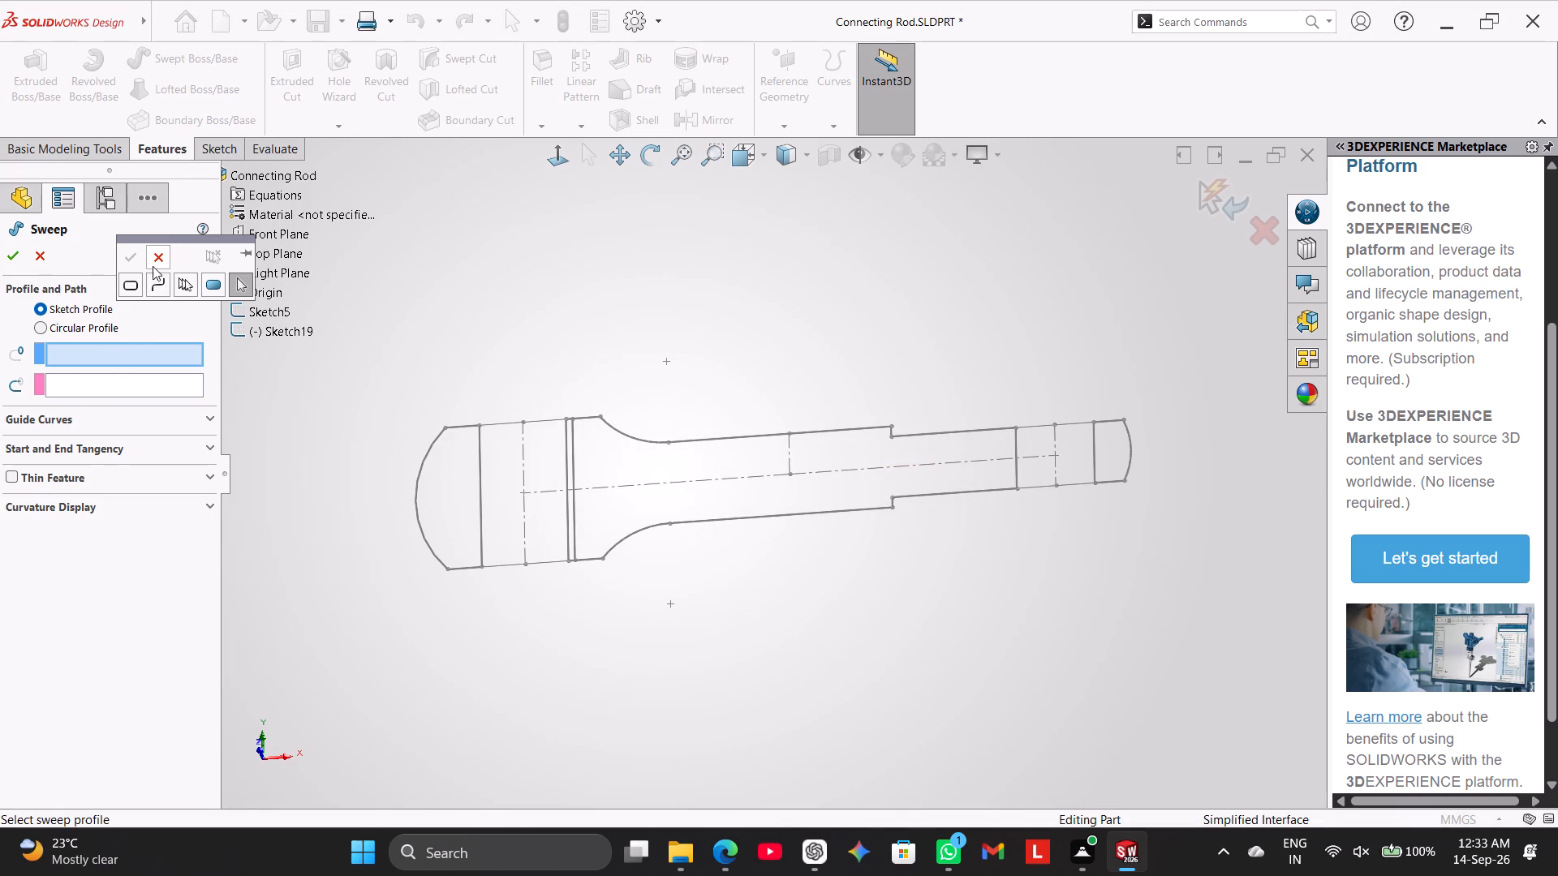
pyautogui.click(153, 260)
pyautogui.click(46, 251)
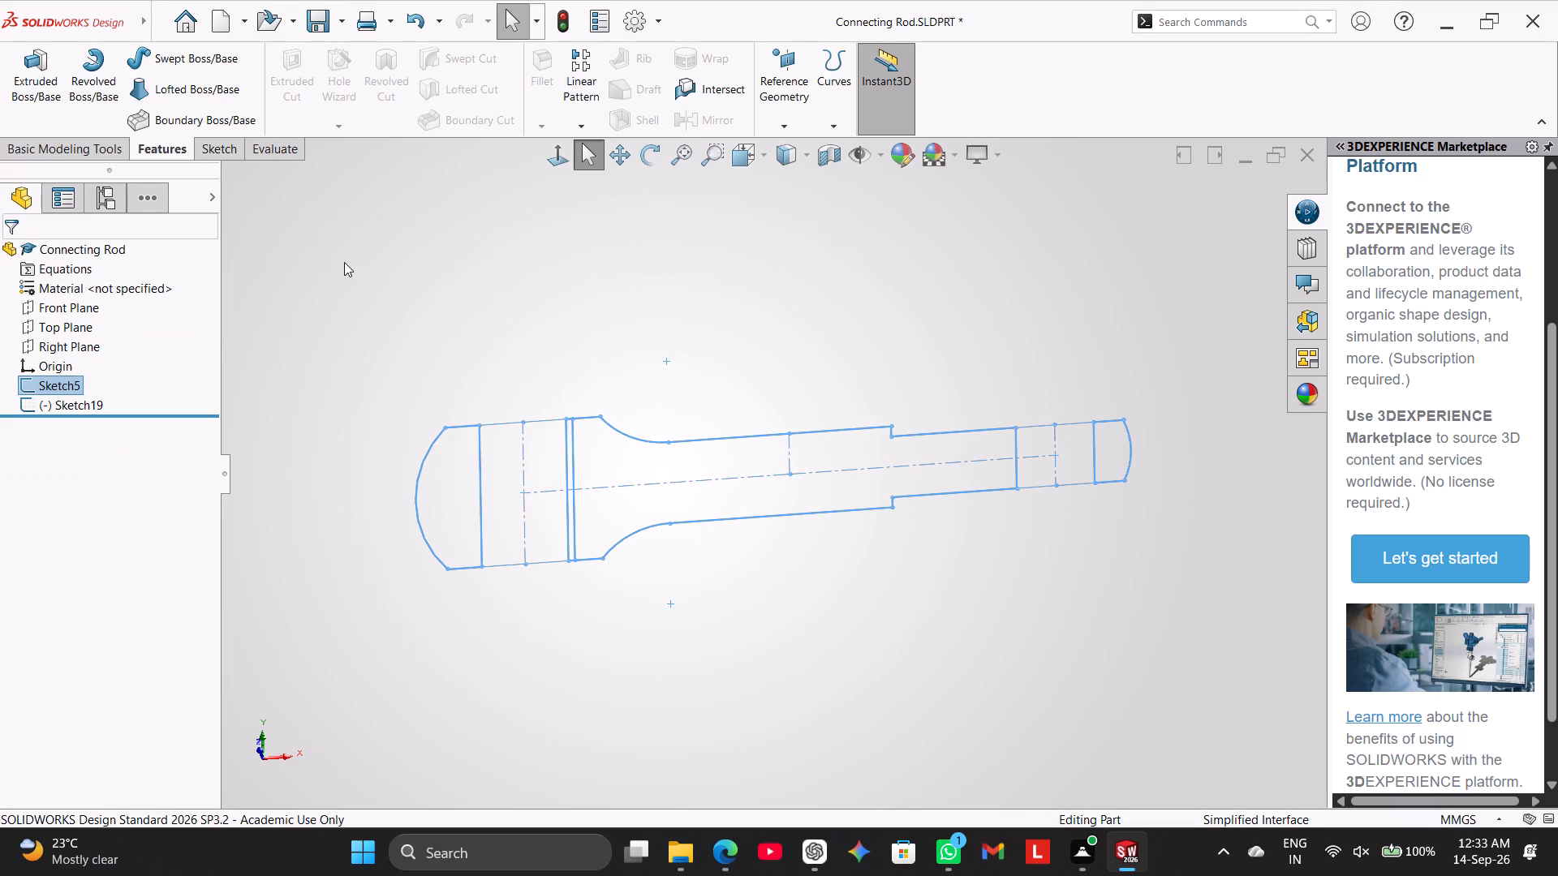
# Revolve Sketch5's middle shank region 360 degrees, Blind, about the vertical centerline at the rod's small end.
pyautogui.moveTo(323, 591); pyautogui.dragTo(317, 527, button='middle')
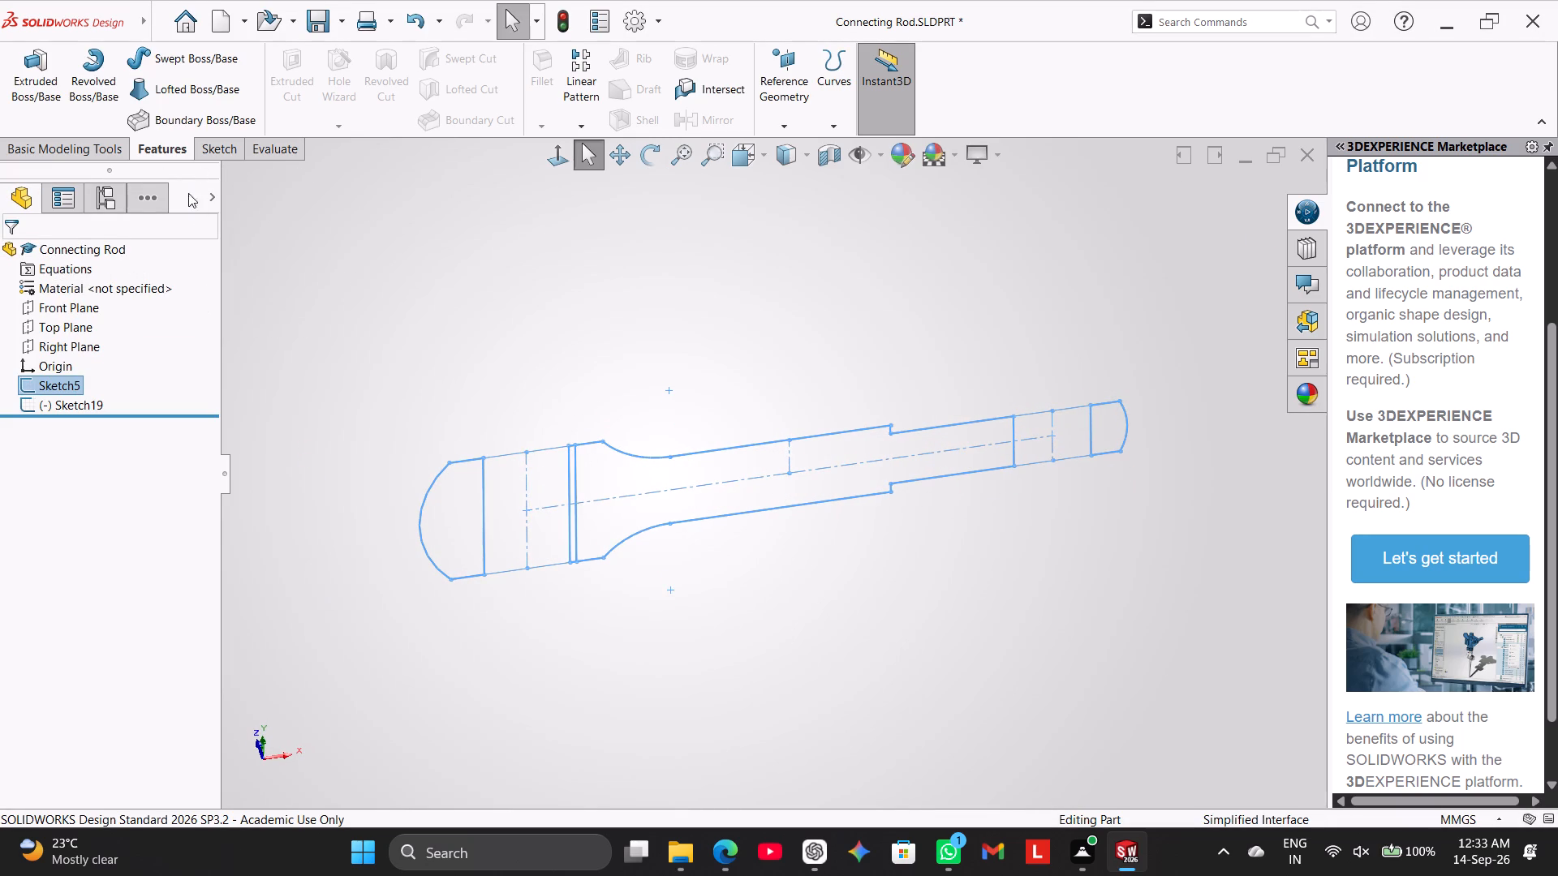
pyautogui.click(97, 97)
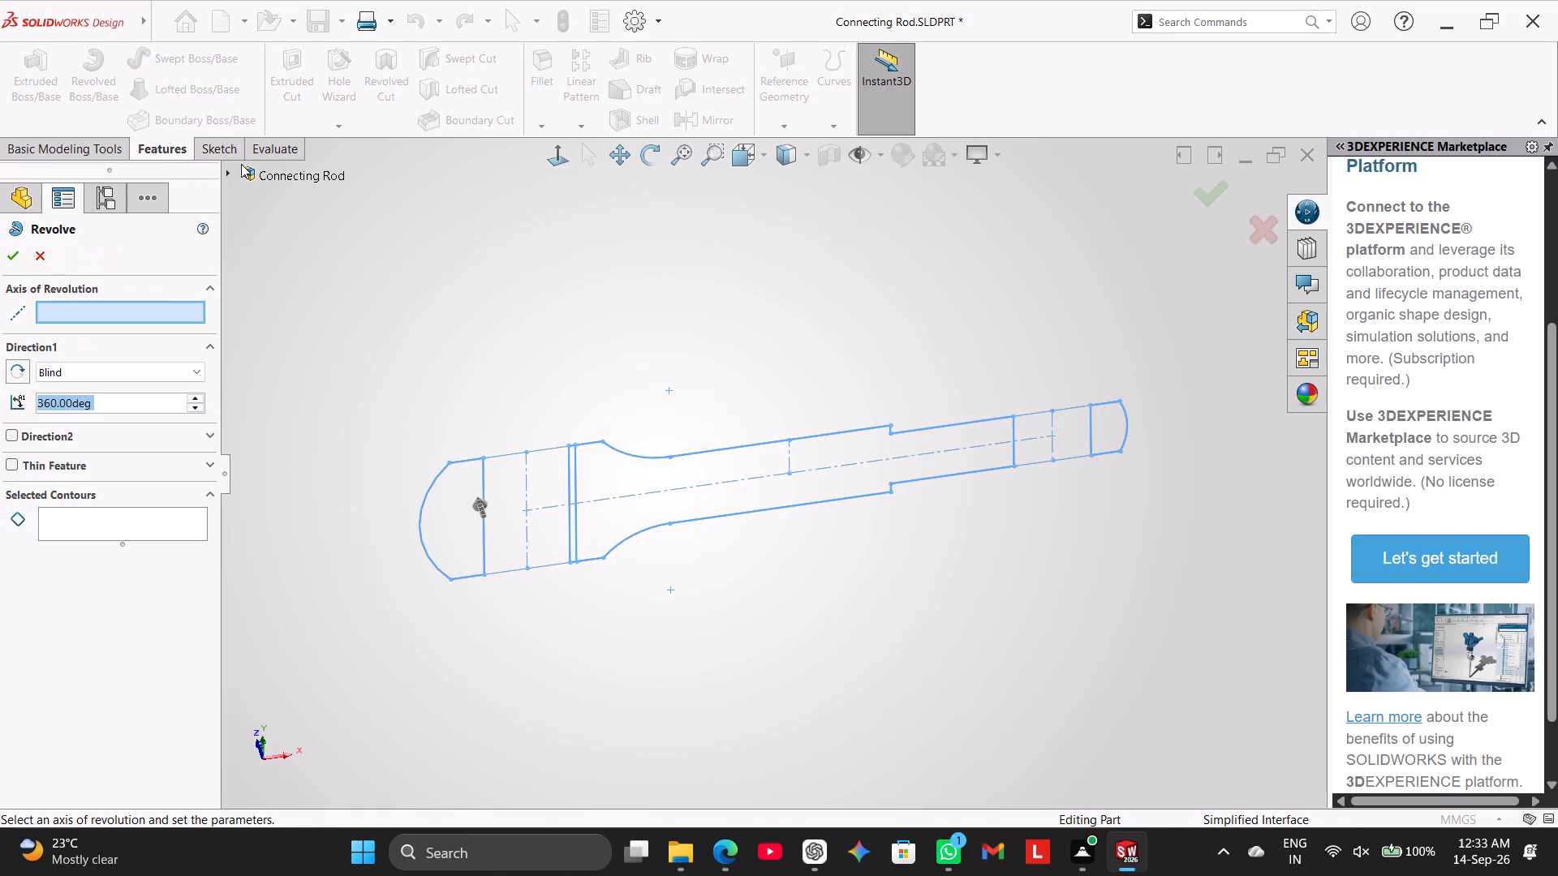
pyautogui.click(231, 170)
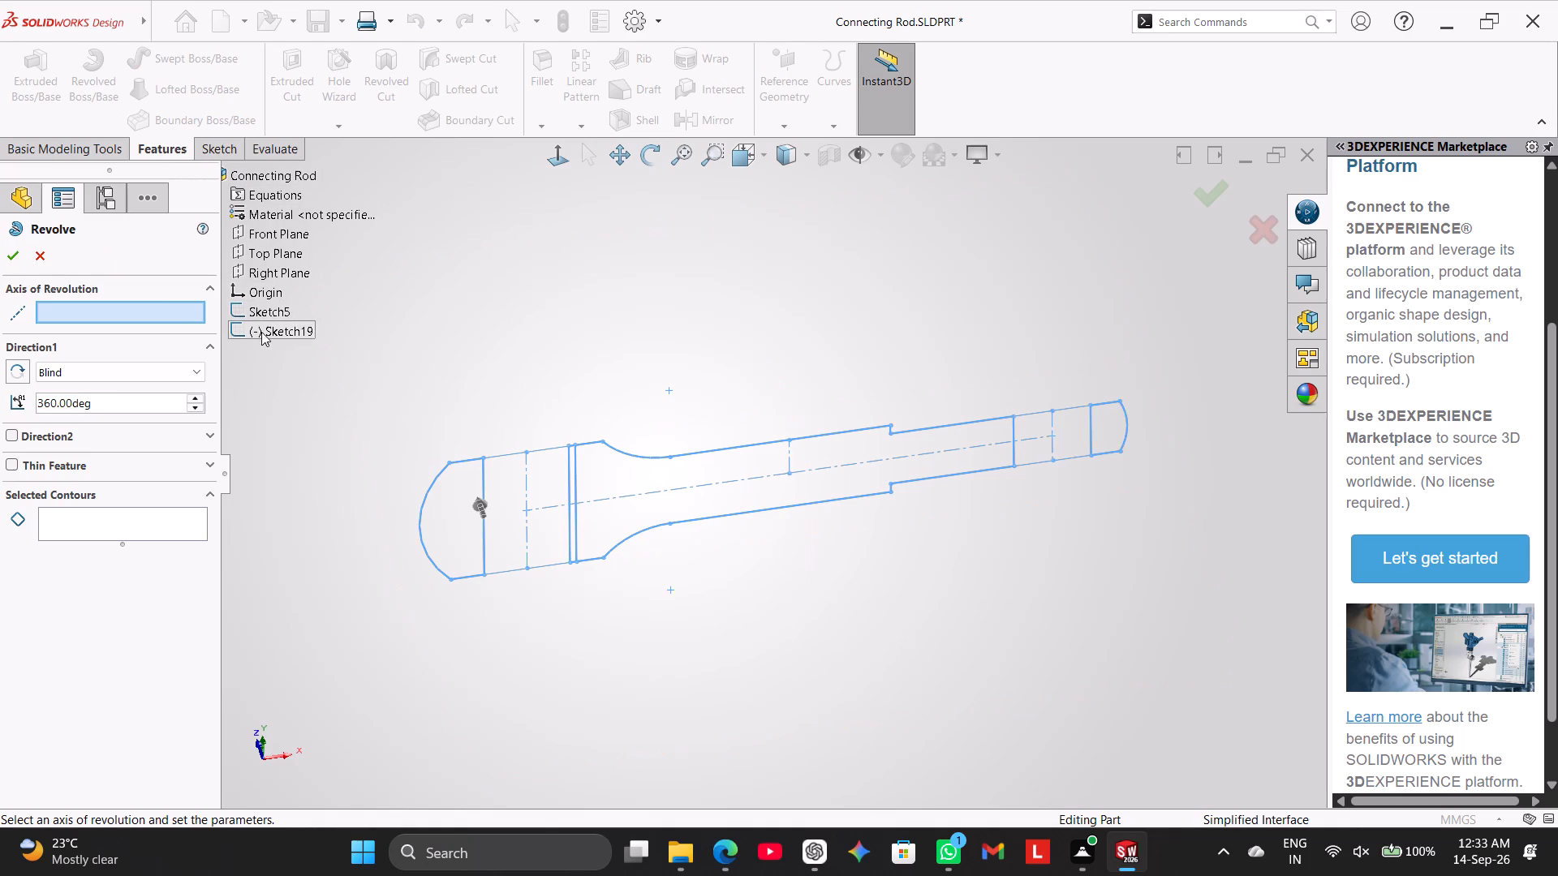
pyautogui.click(295, 384)
pyautogui.click(609, 455)
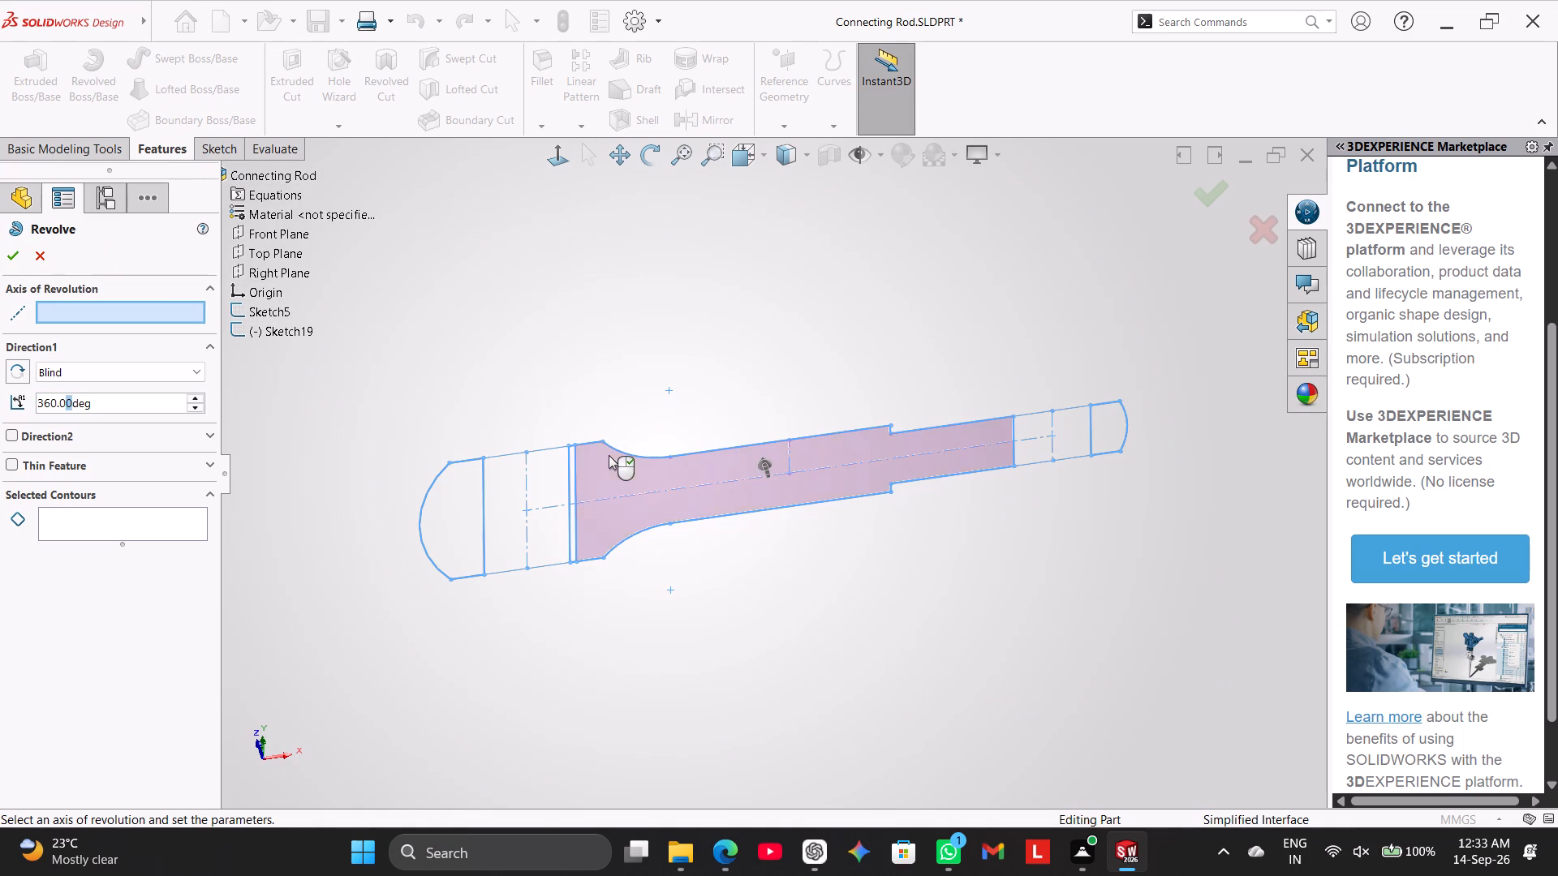
pyautogui.click(128, 317)
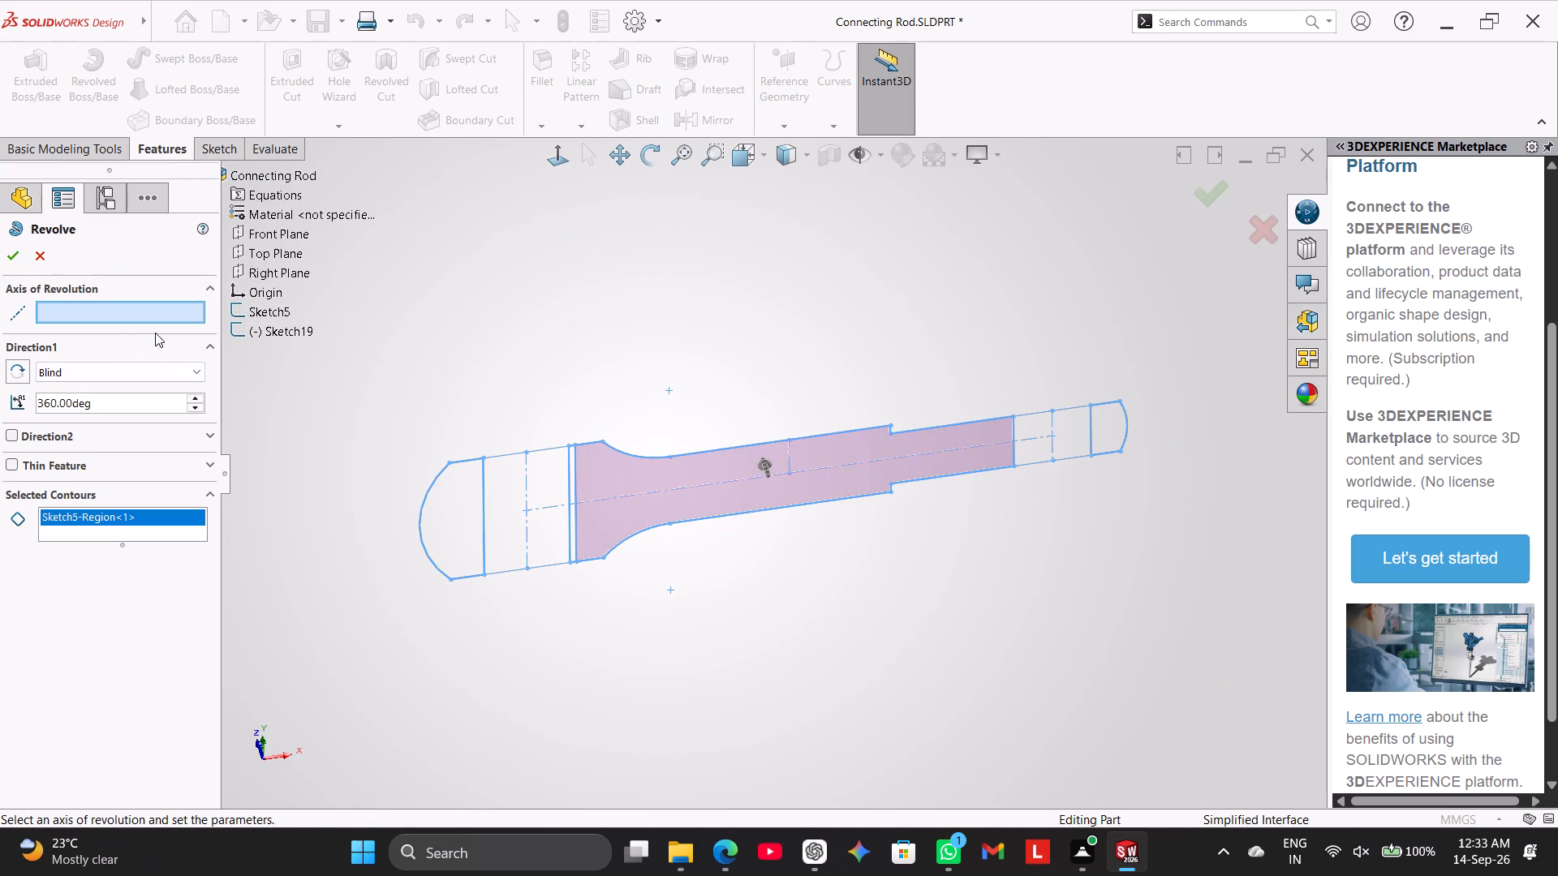
pyautogui.click(636, 495)
pyautogui.moveTo(742, 595); pyautogui.dragTo(781, 633, button='middle')
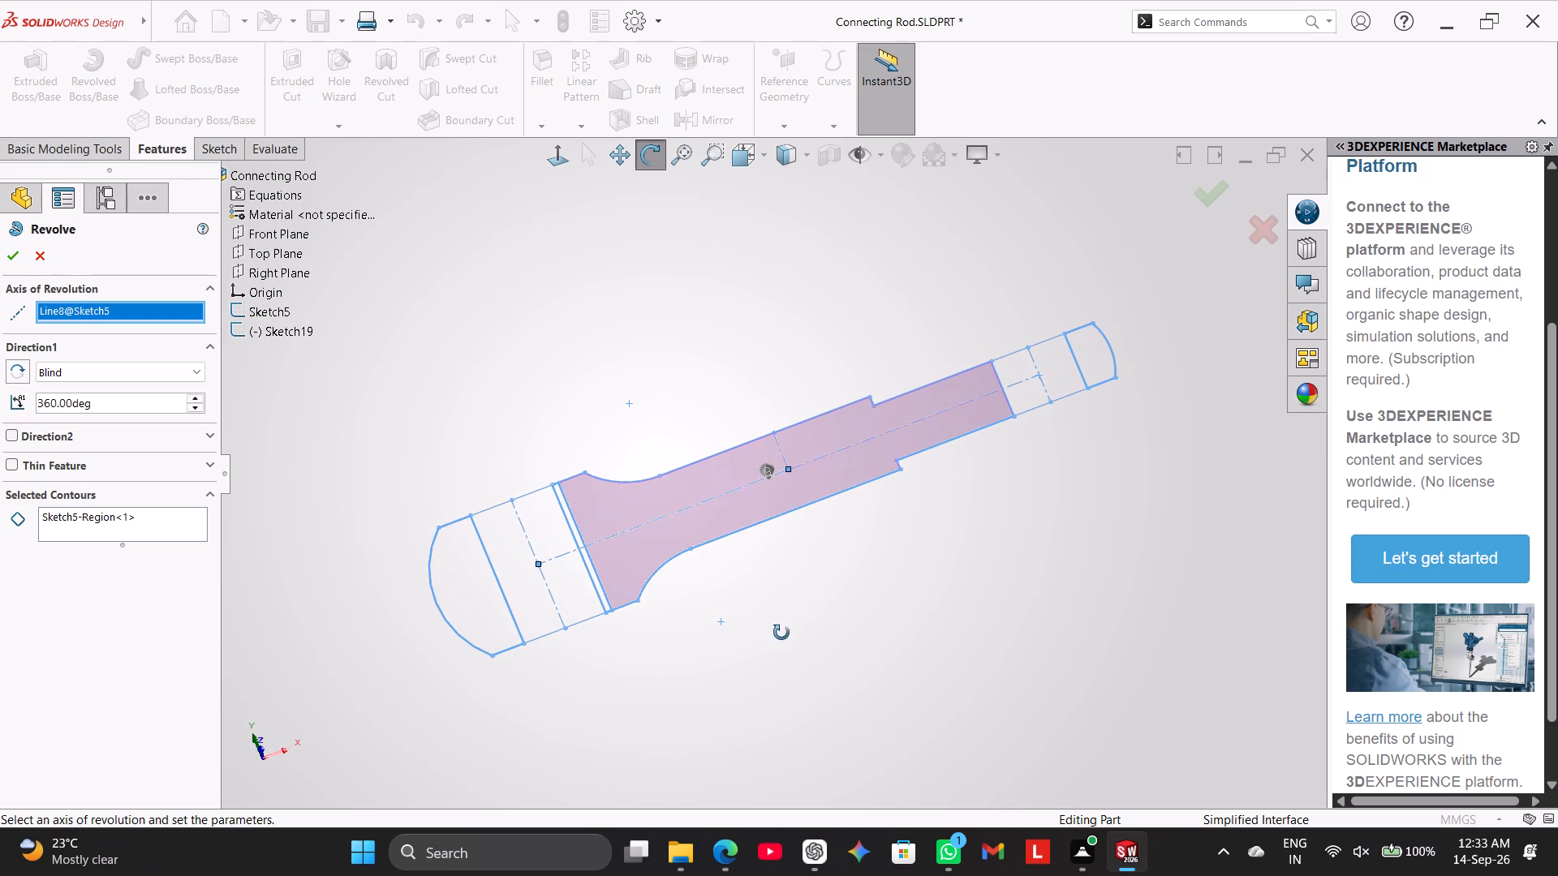
pyautogui.moveTo(781, 633); pyautogui.dragTo(778, 631, button='middle')
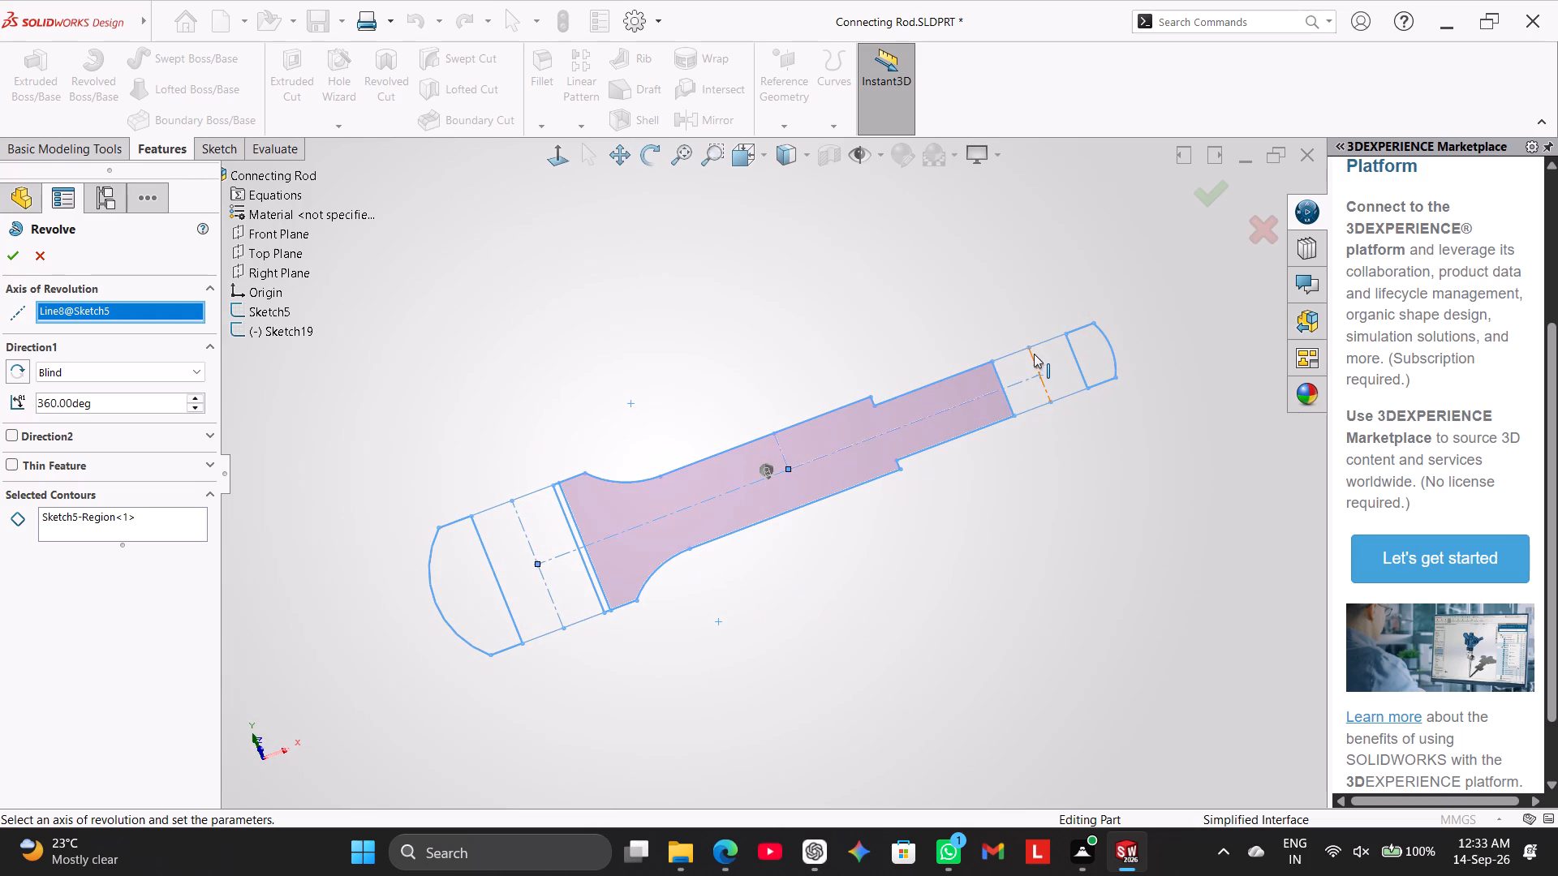
pyautogui.click(1032, 354)
pyautogui.moveTo(886, 563); pyautogui.dragTo(816, 547, button='middle')
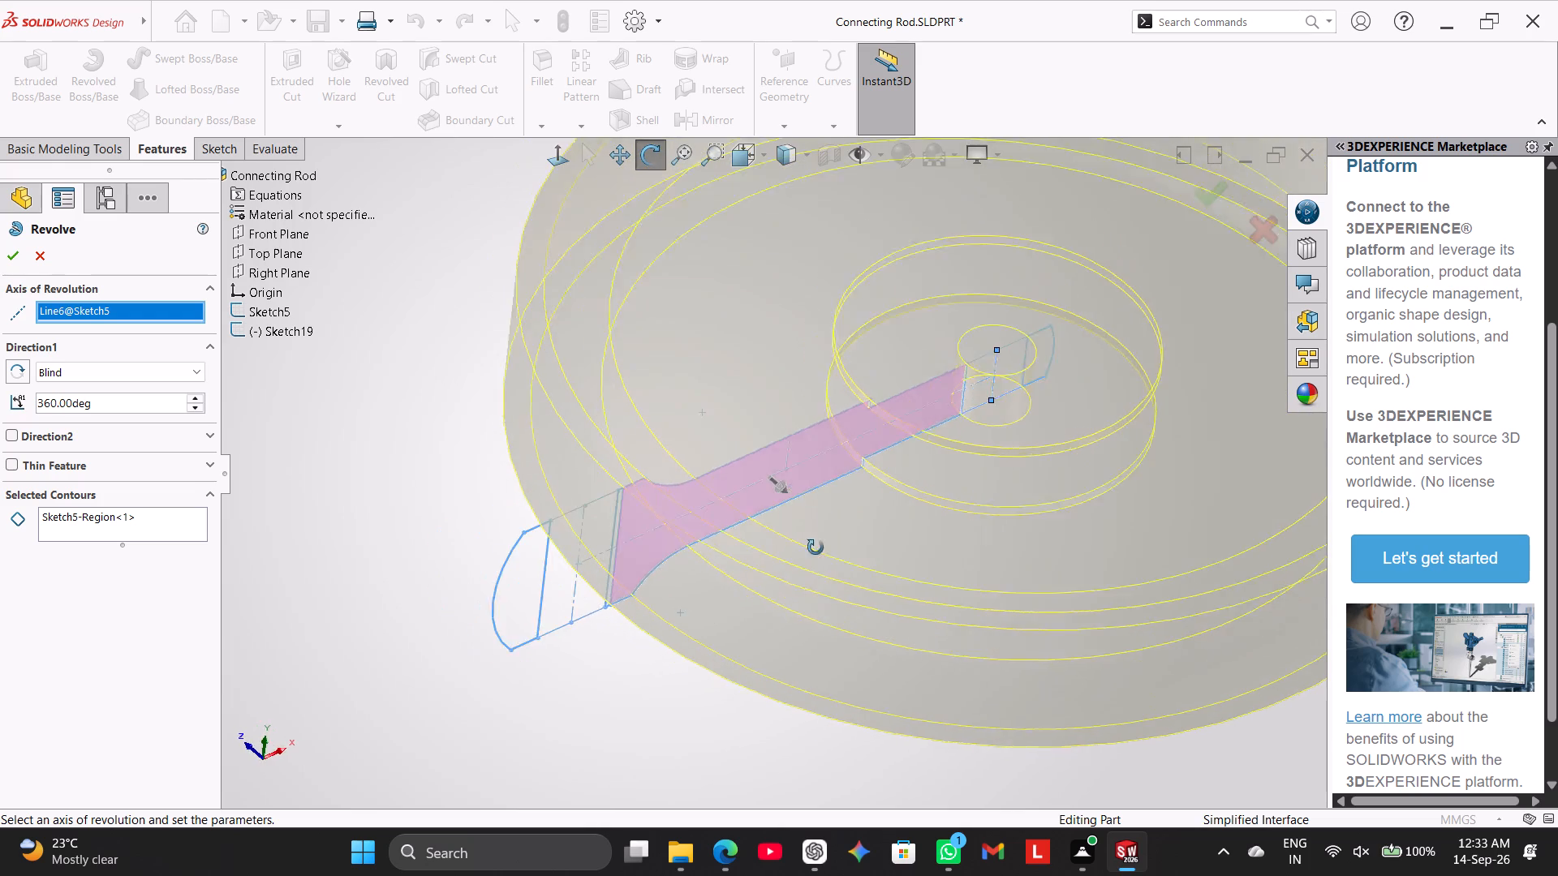
pyautogui.moveTo(816, 547); pyautogui.dragTo(853, 595, button='middle')
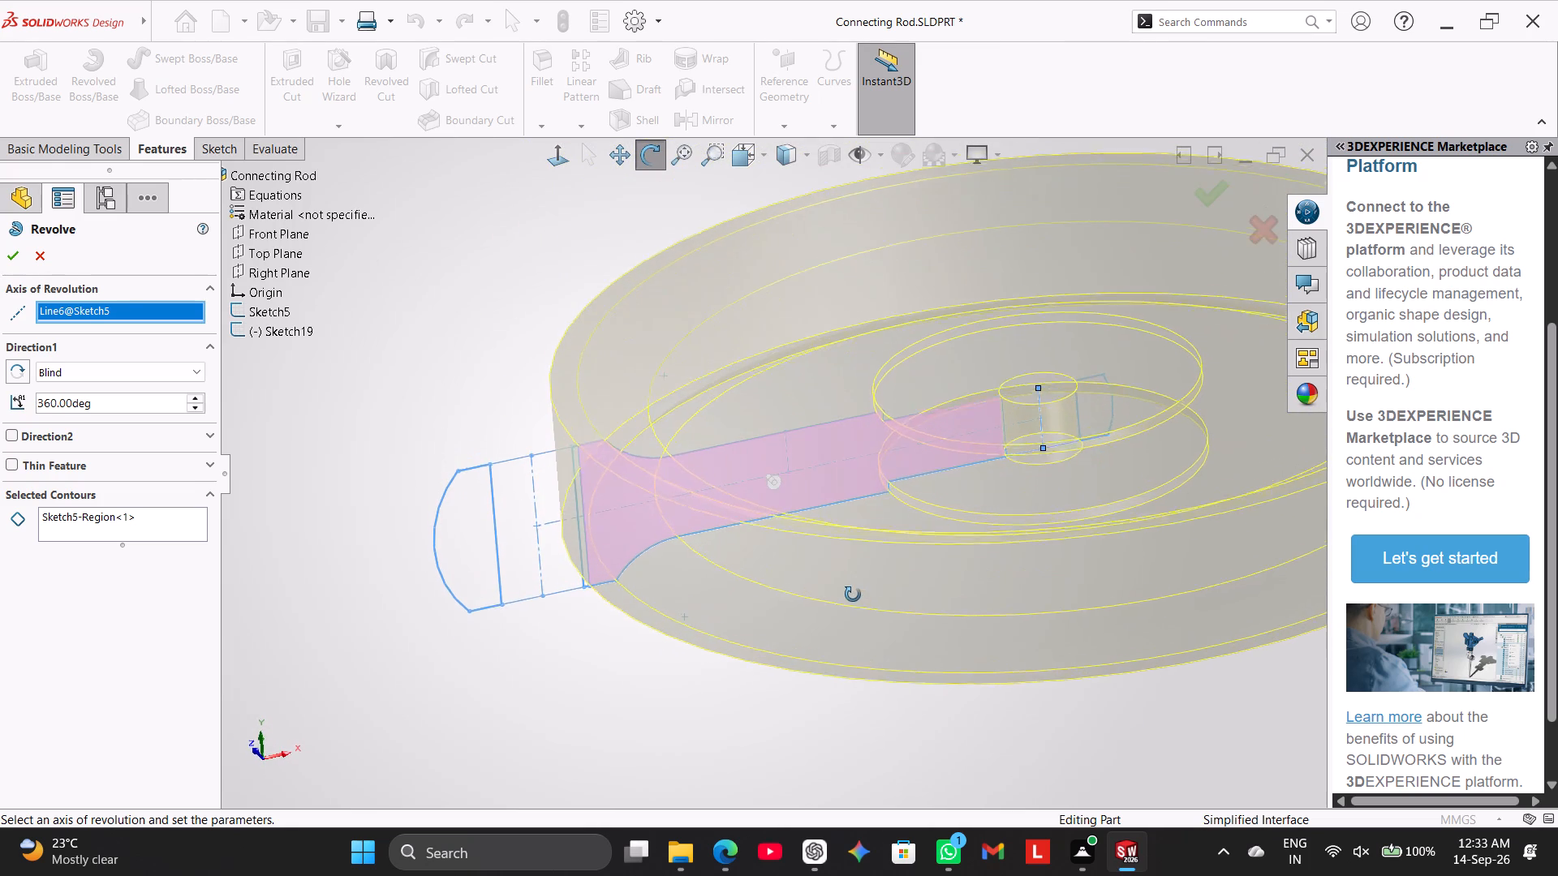
pyautogui.moveTo(853, 595); pyautogui.dragTo(837, 630, button='middle')
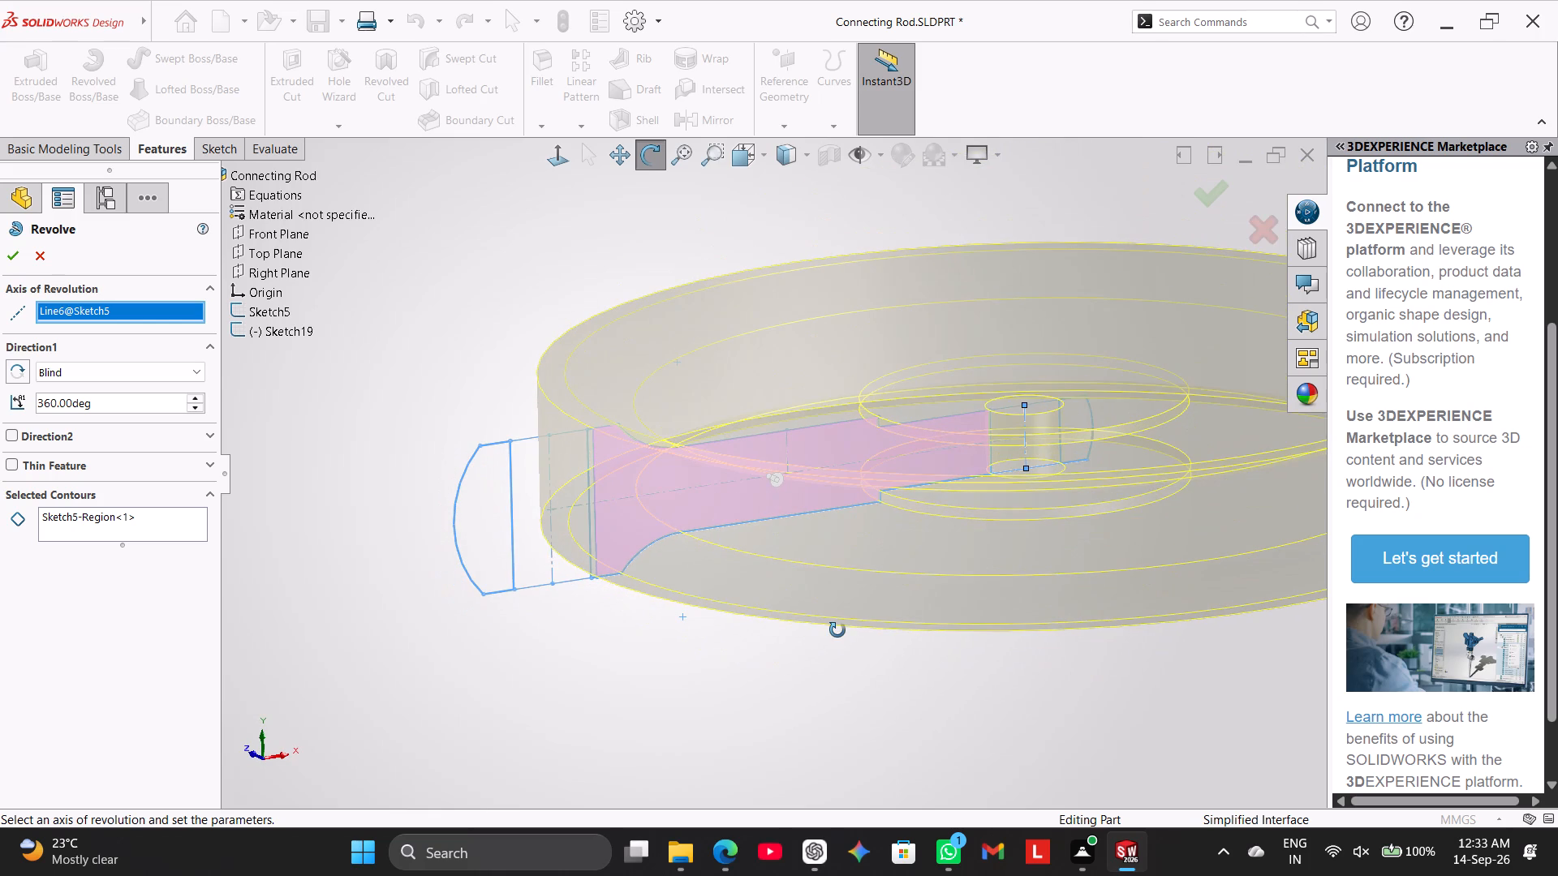
pyautogui.moveTo(837, 630); pyautogui.dragTo(818, 518, button='middle')
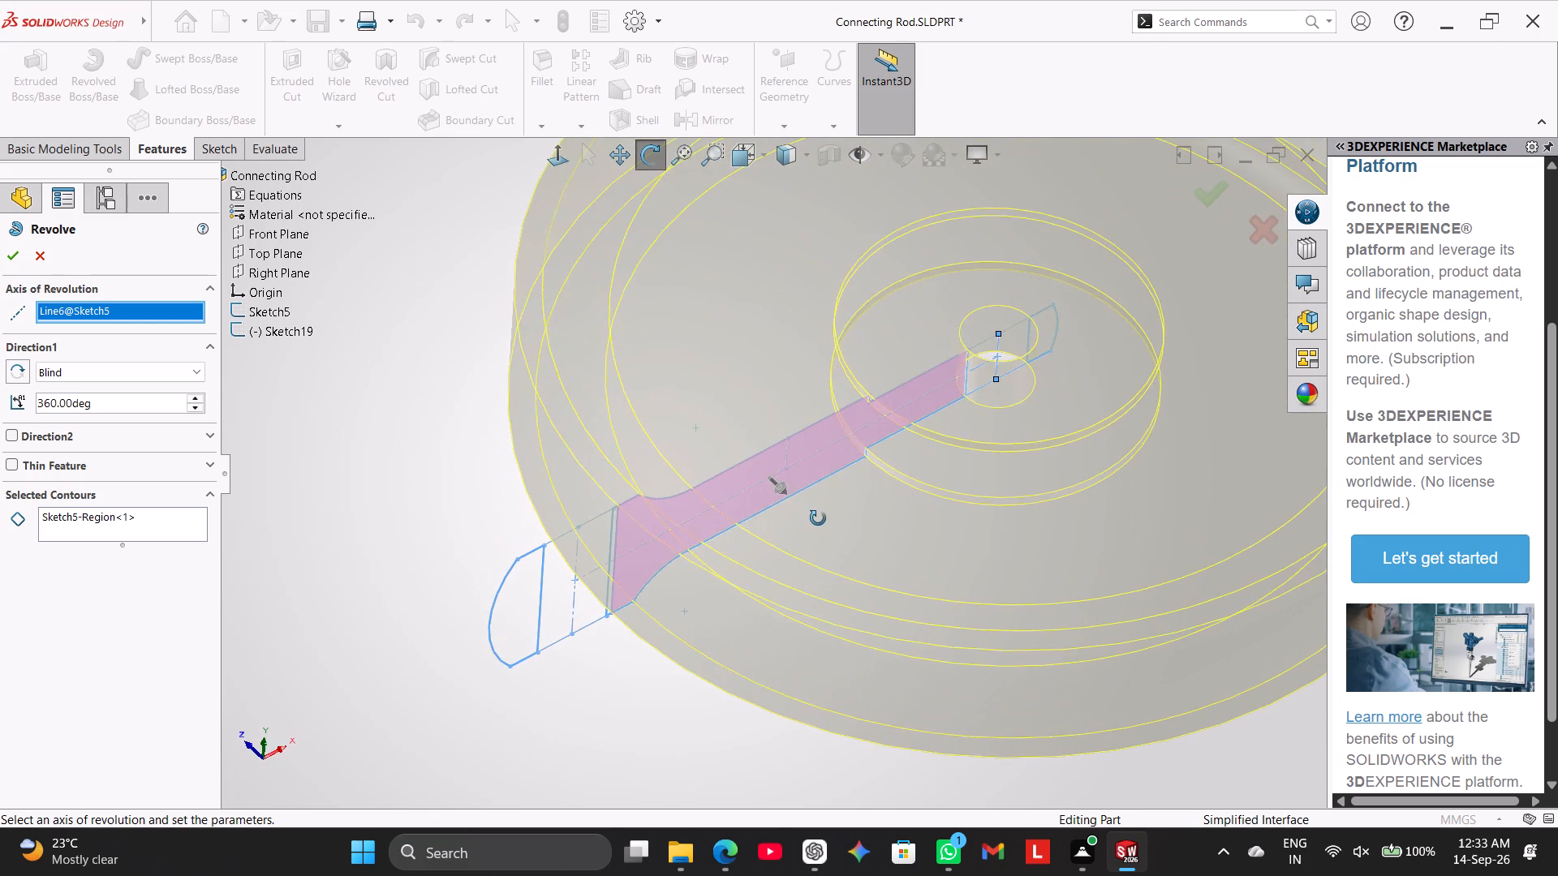
pyautogui.moveTo(818, 518); pyautogui.dragTo(906, 622, button='middle')
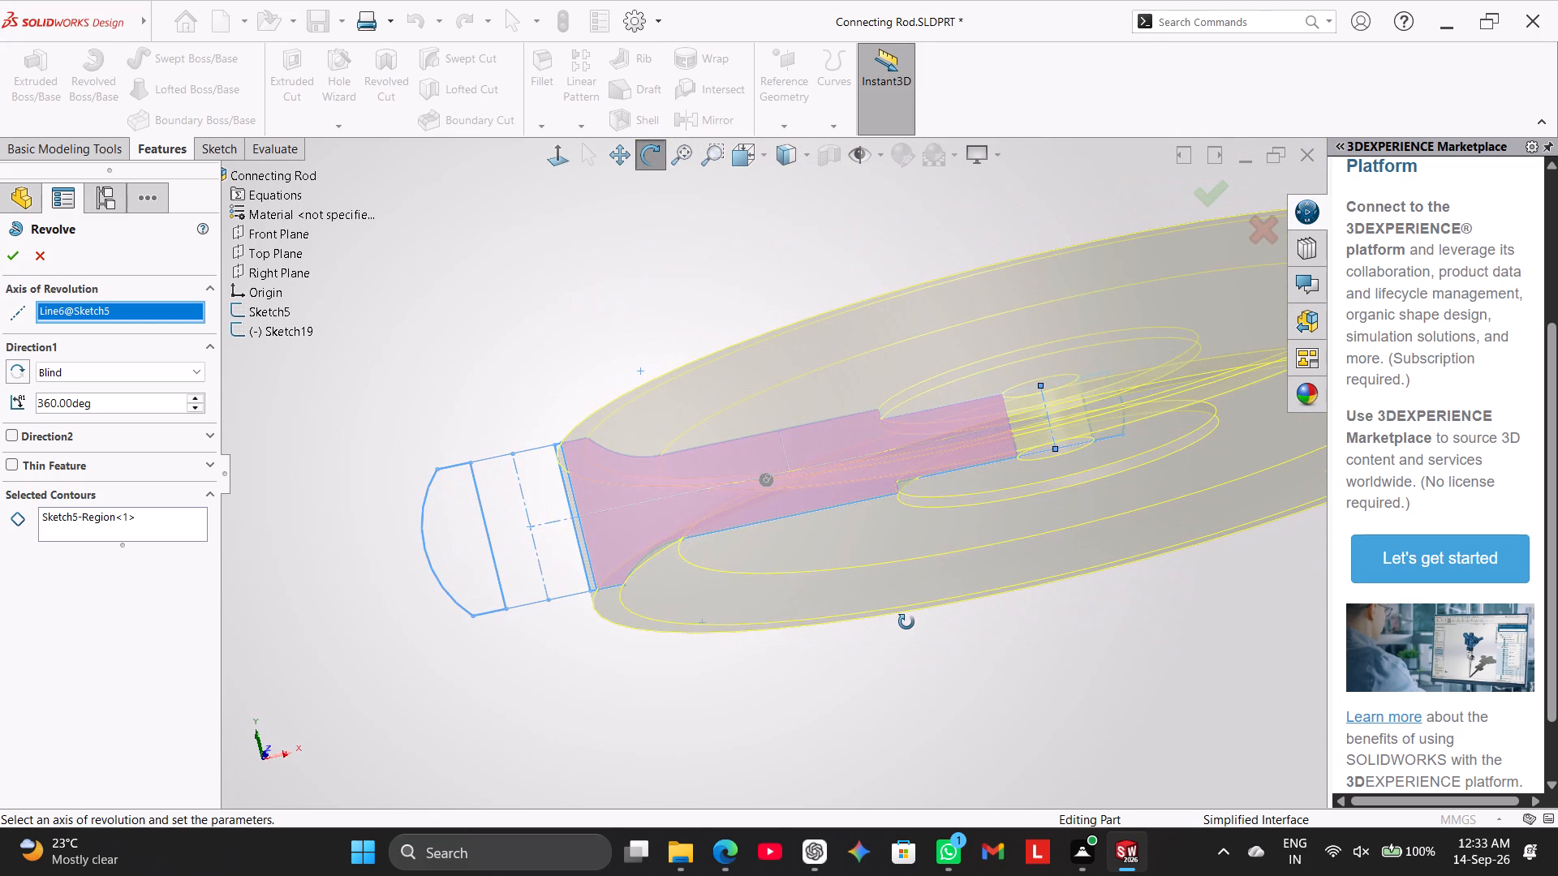
pyautogui.moveTo(906, 622); pyautogui.dragTo(874, 629, button='middle')
pyautogui.rightClick(467, 341)
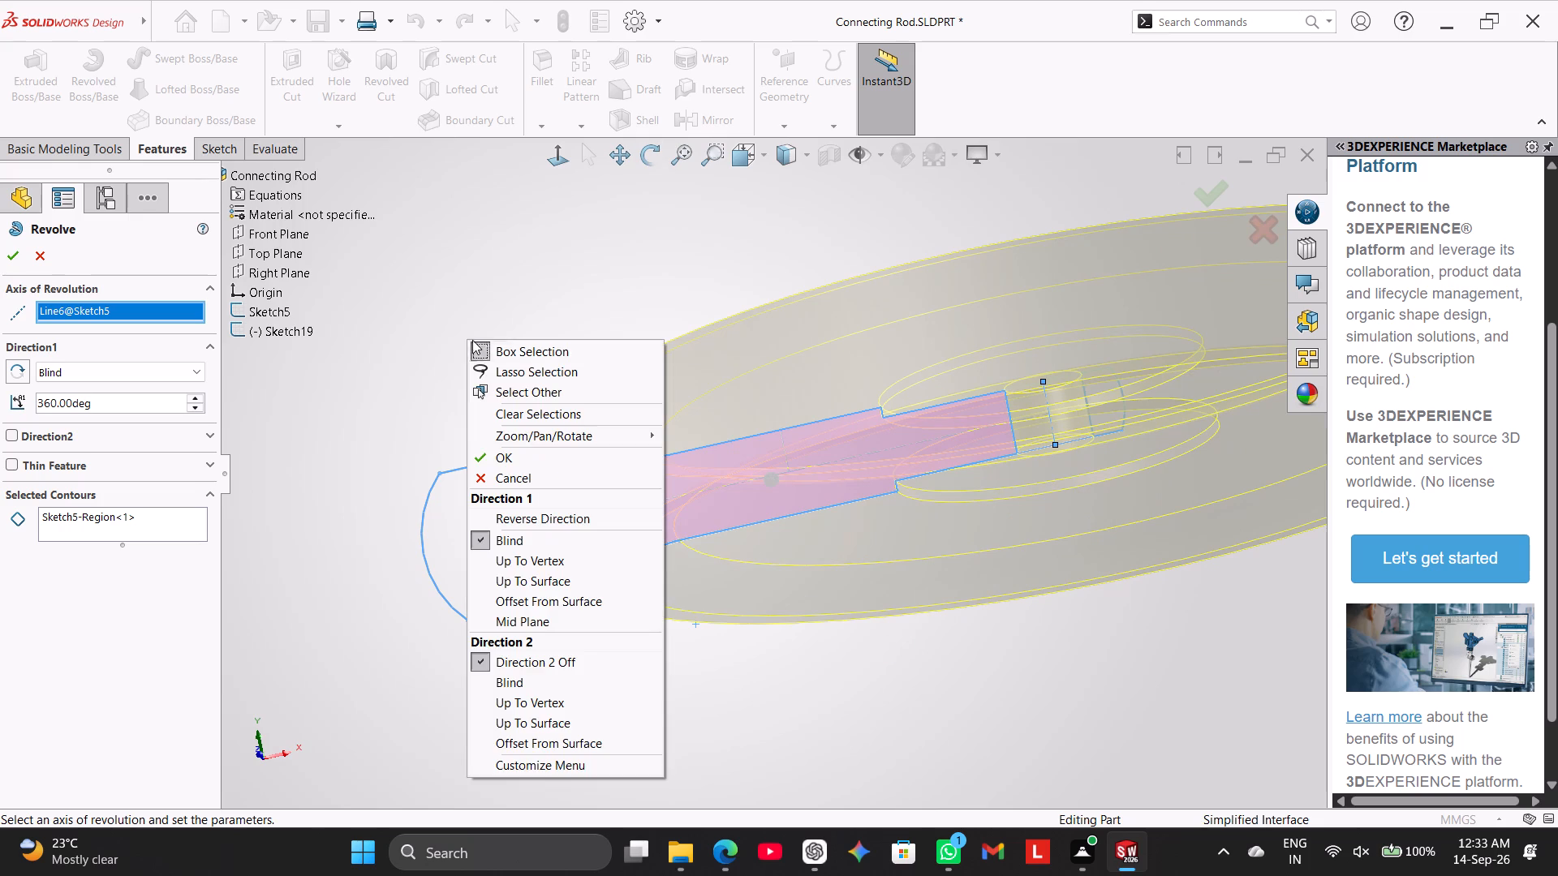
pyautogui.click(519, 455)
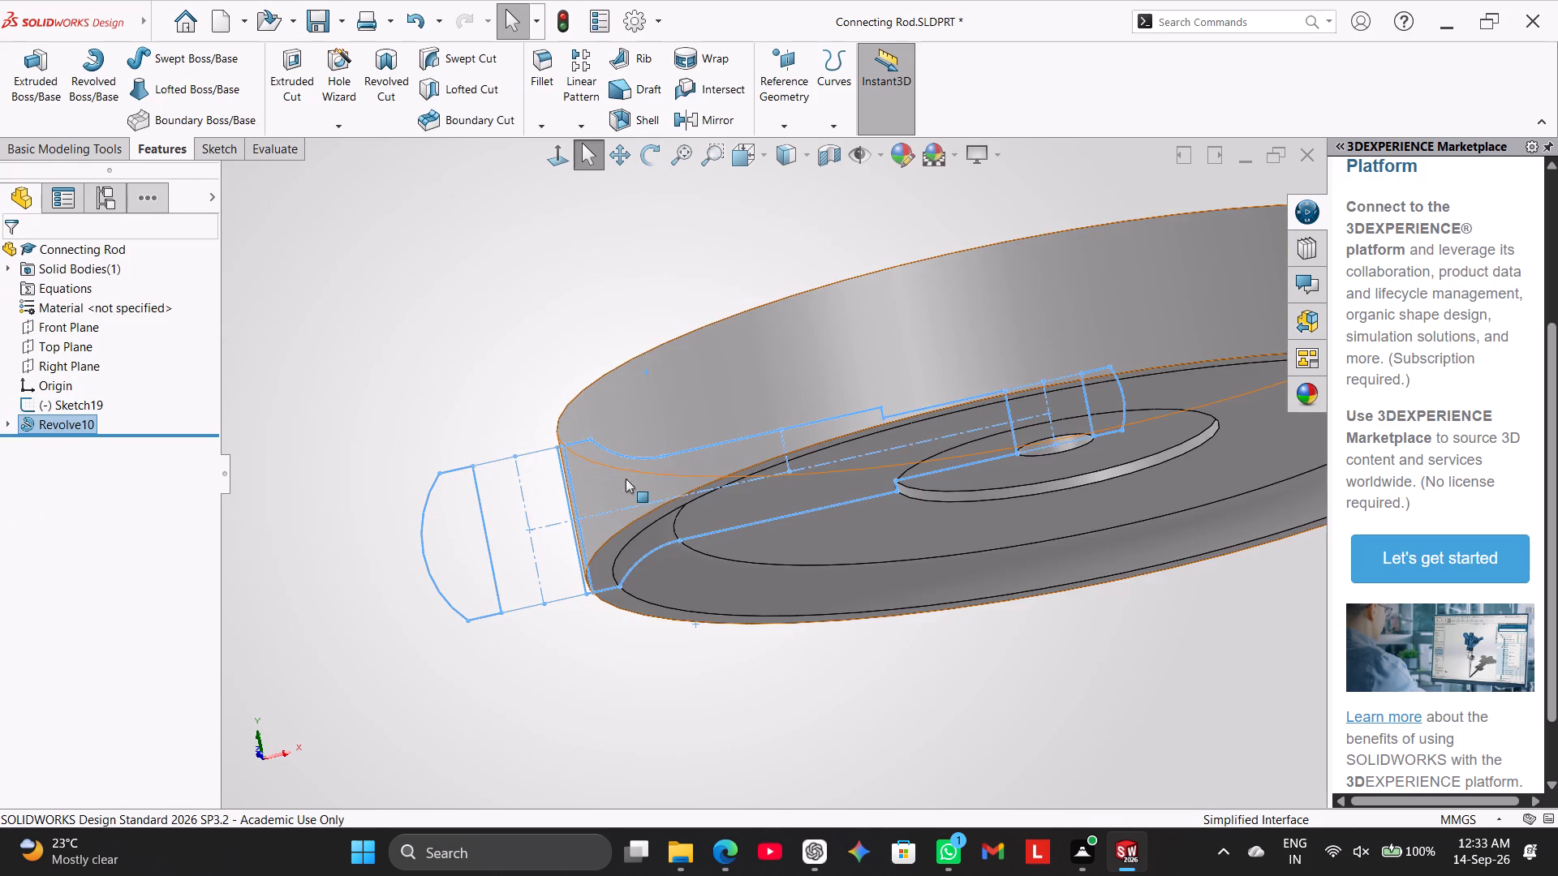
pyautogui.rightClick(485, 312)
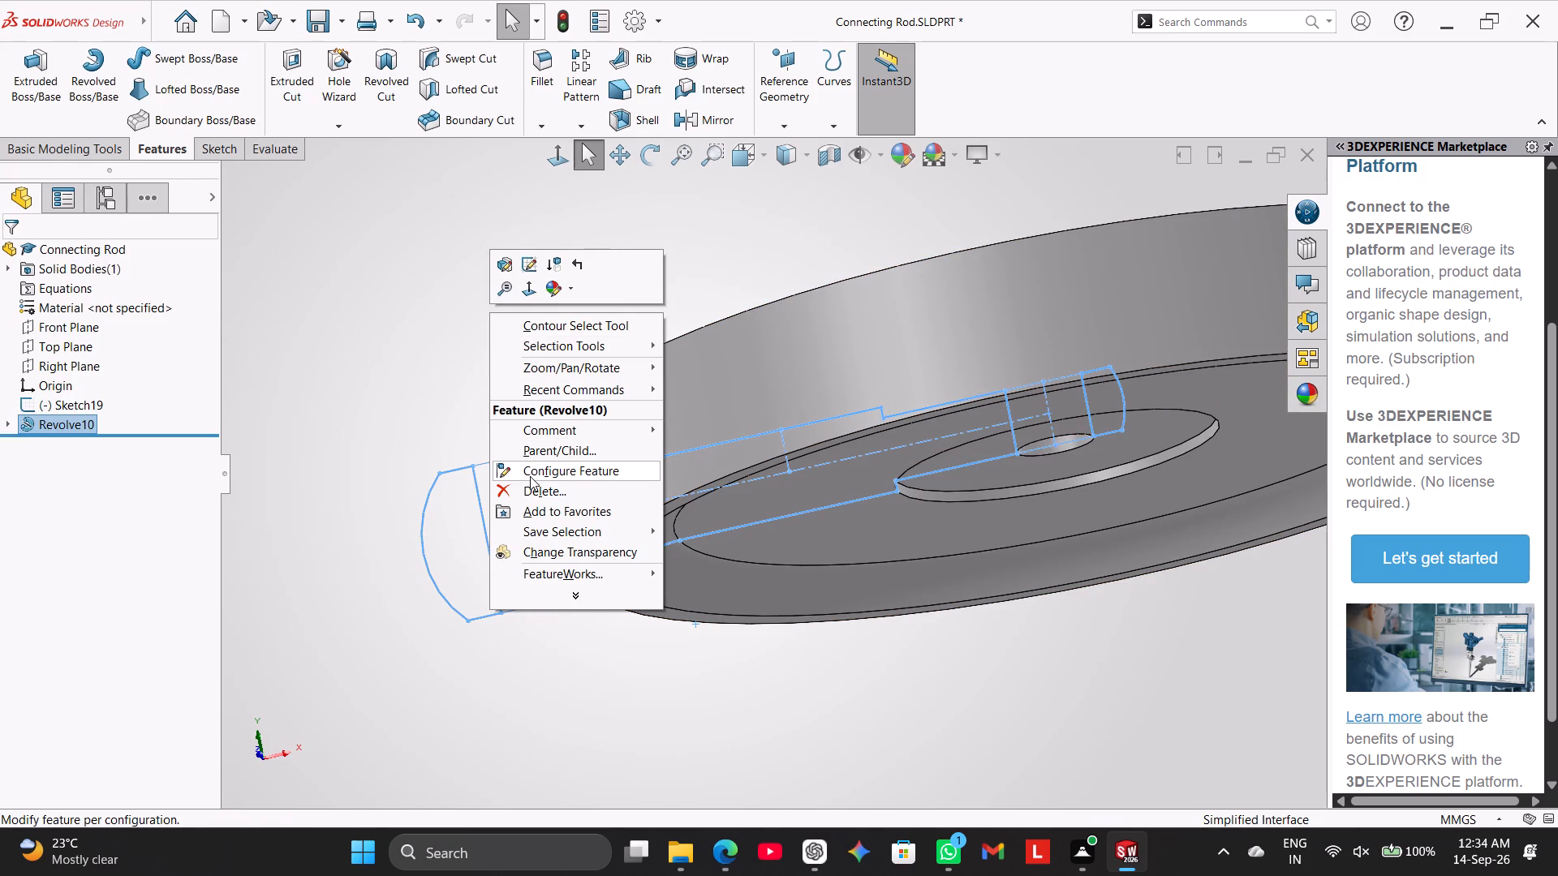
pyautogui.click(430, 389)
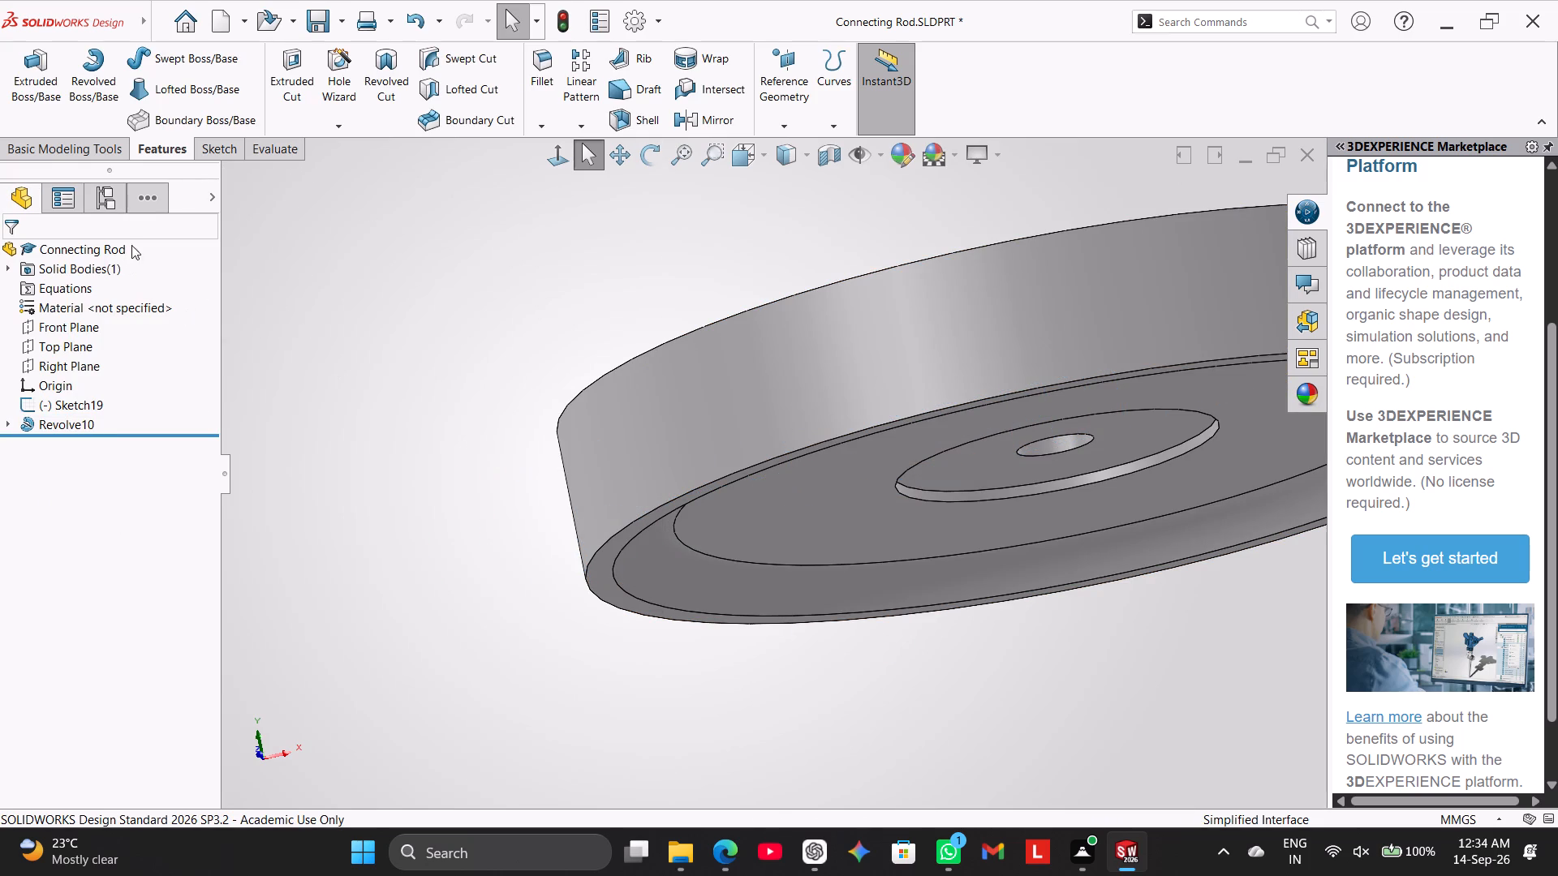
# Delete the Revolve10 feature from the part.
pyautogui.rightClick(83, 419)
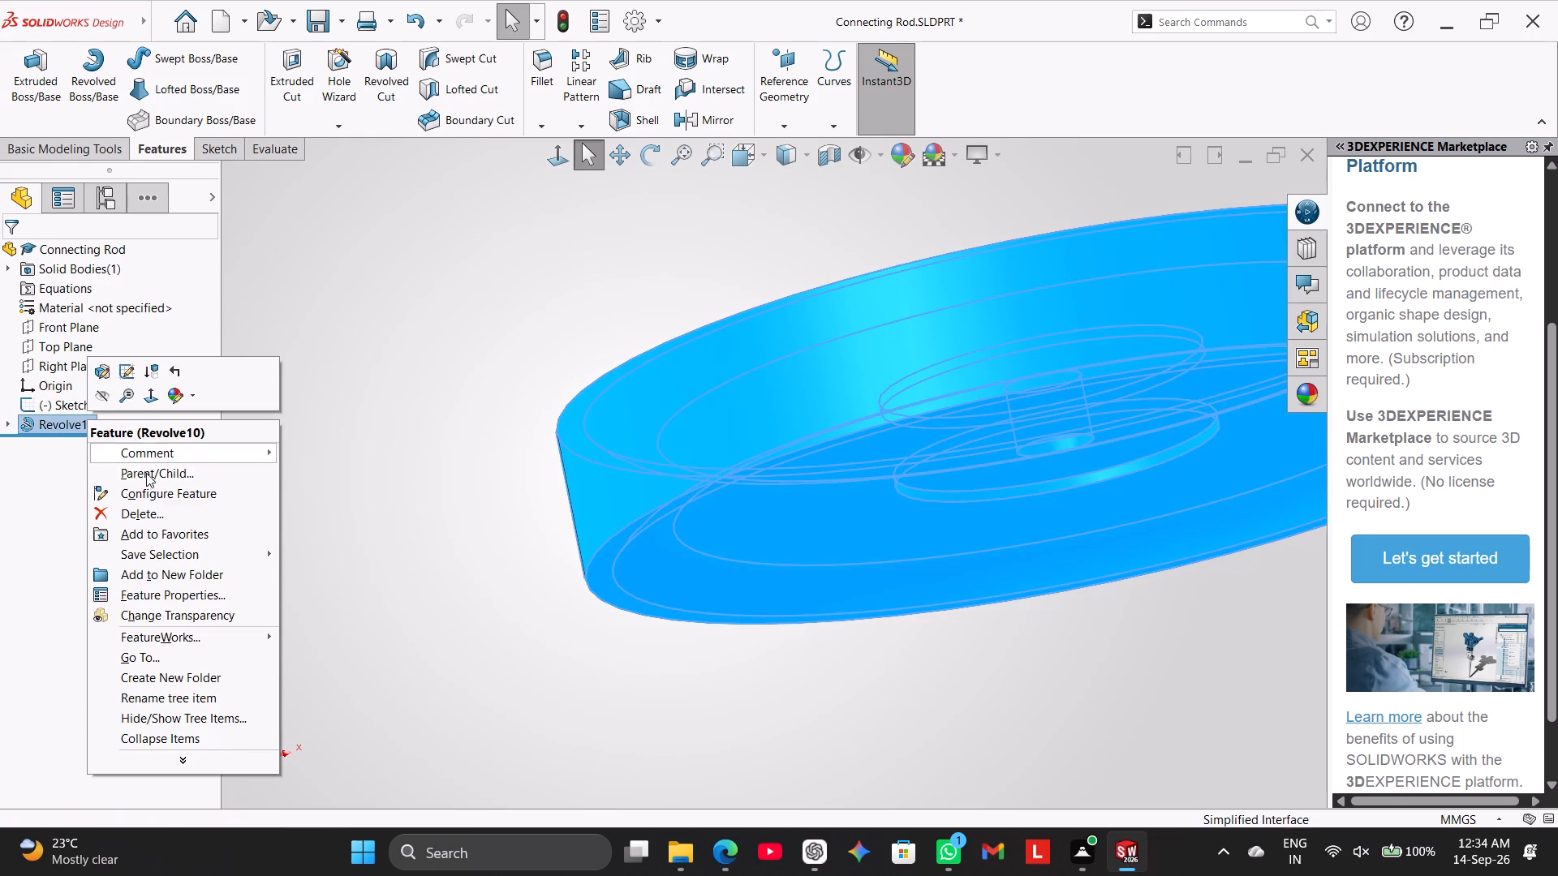
pyautogui.click(150, 509)
pyautogui.click(893, 311)
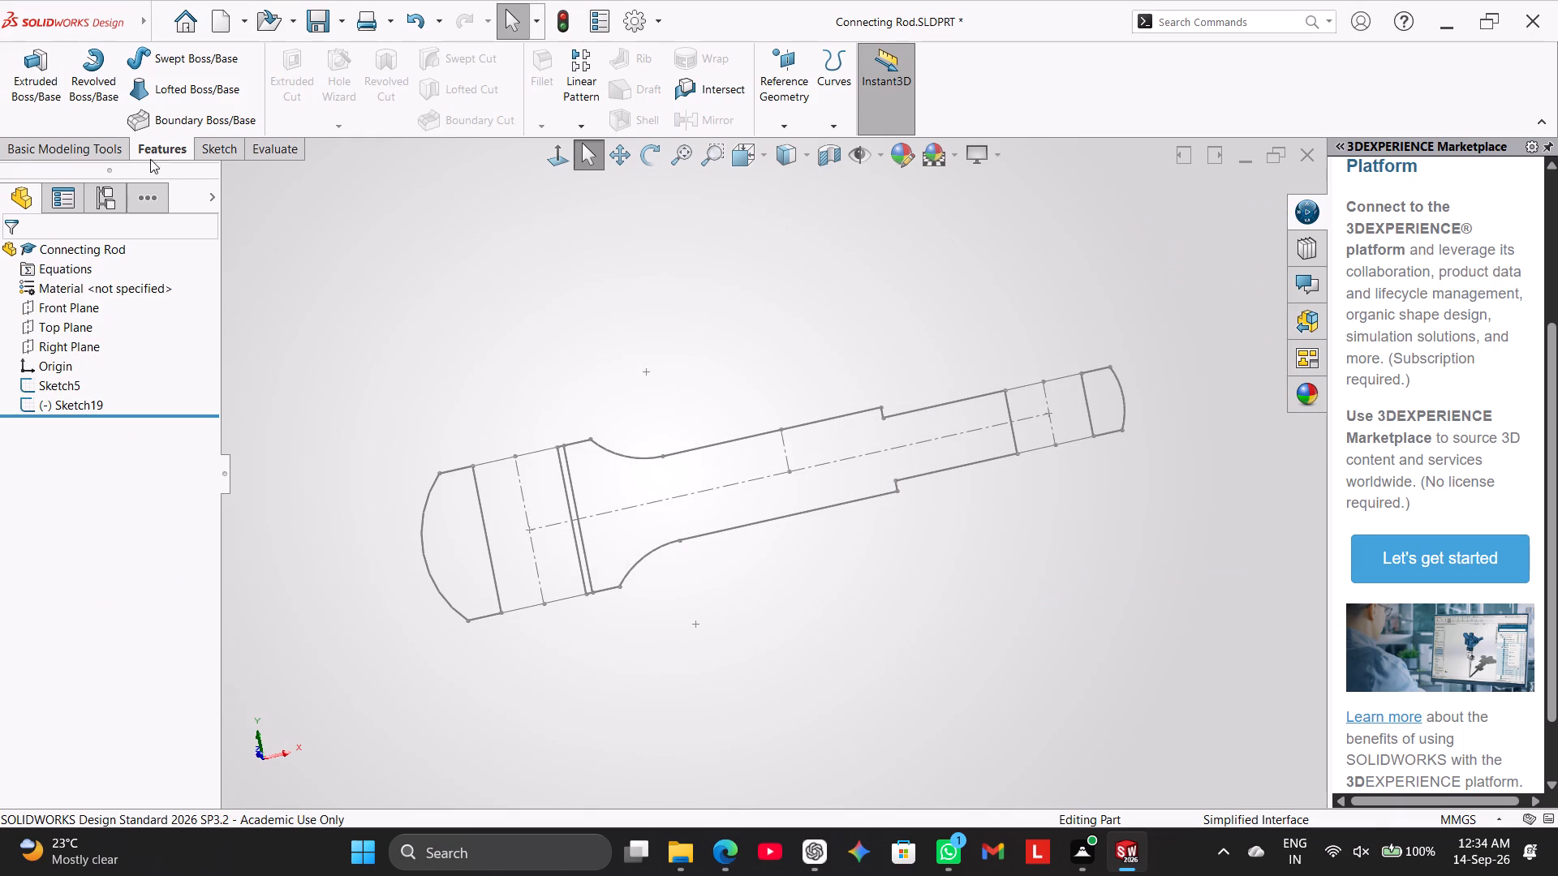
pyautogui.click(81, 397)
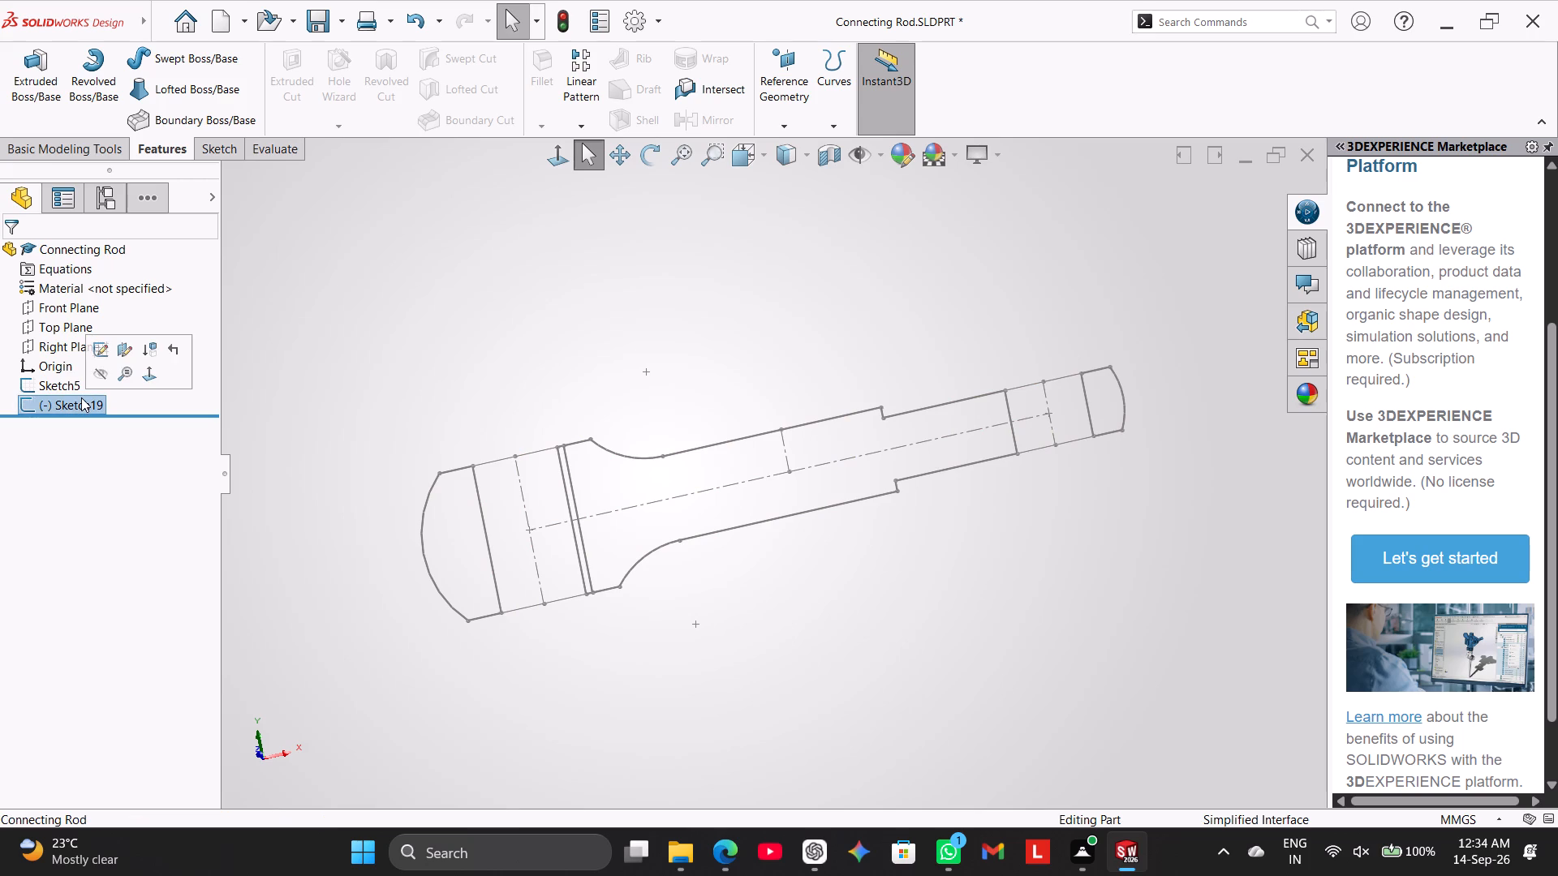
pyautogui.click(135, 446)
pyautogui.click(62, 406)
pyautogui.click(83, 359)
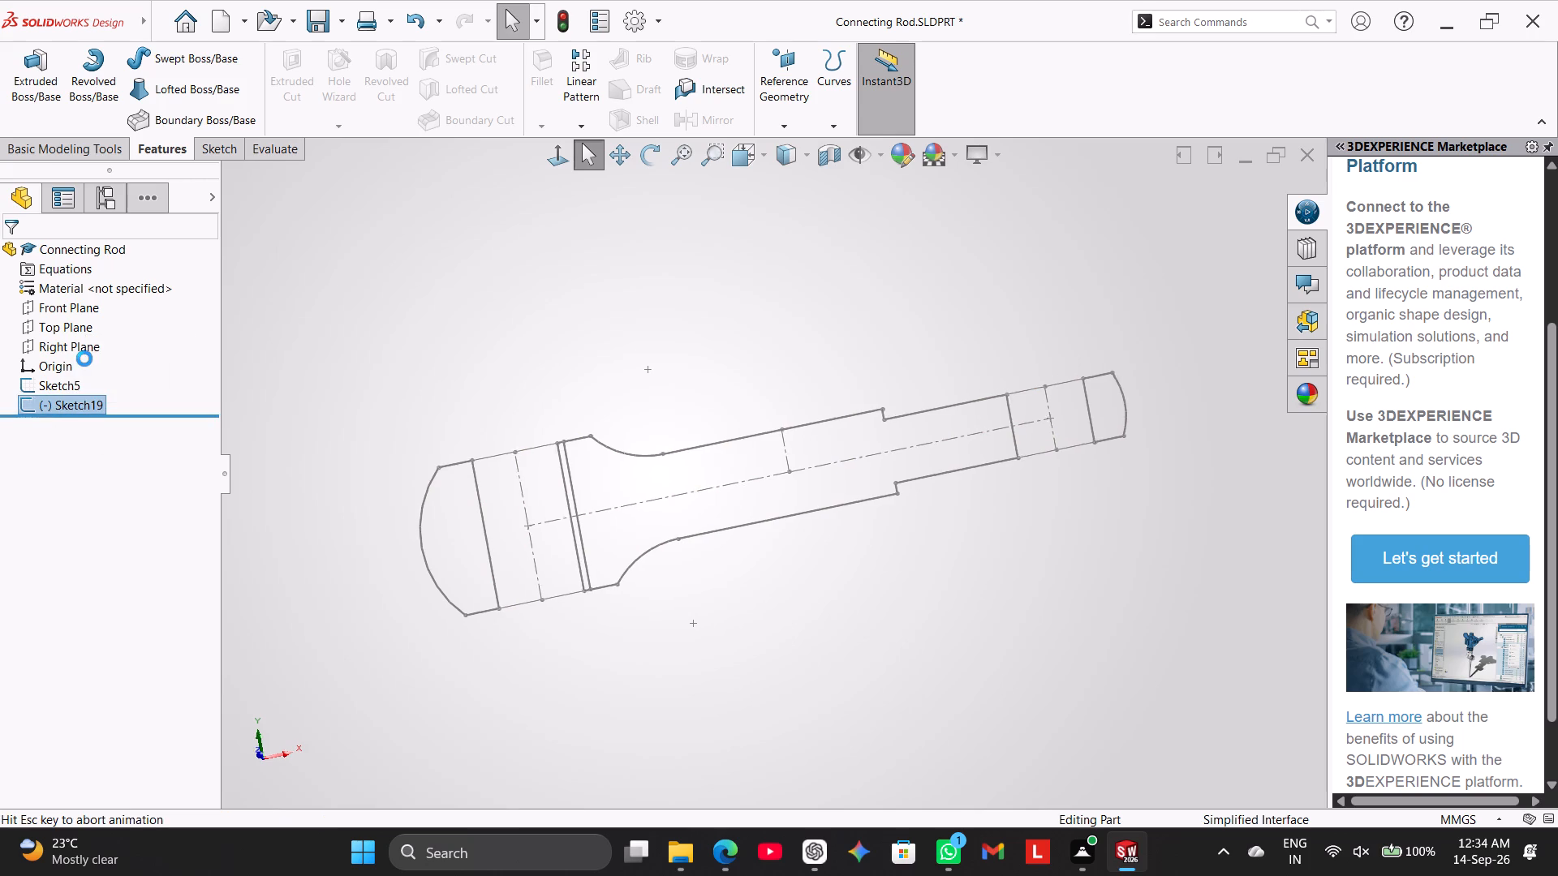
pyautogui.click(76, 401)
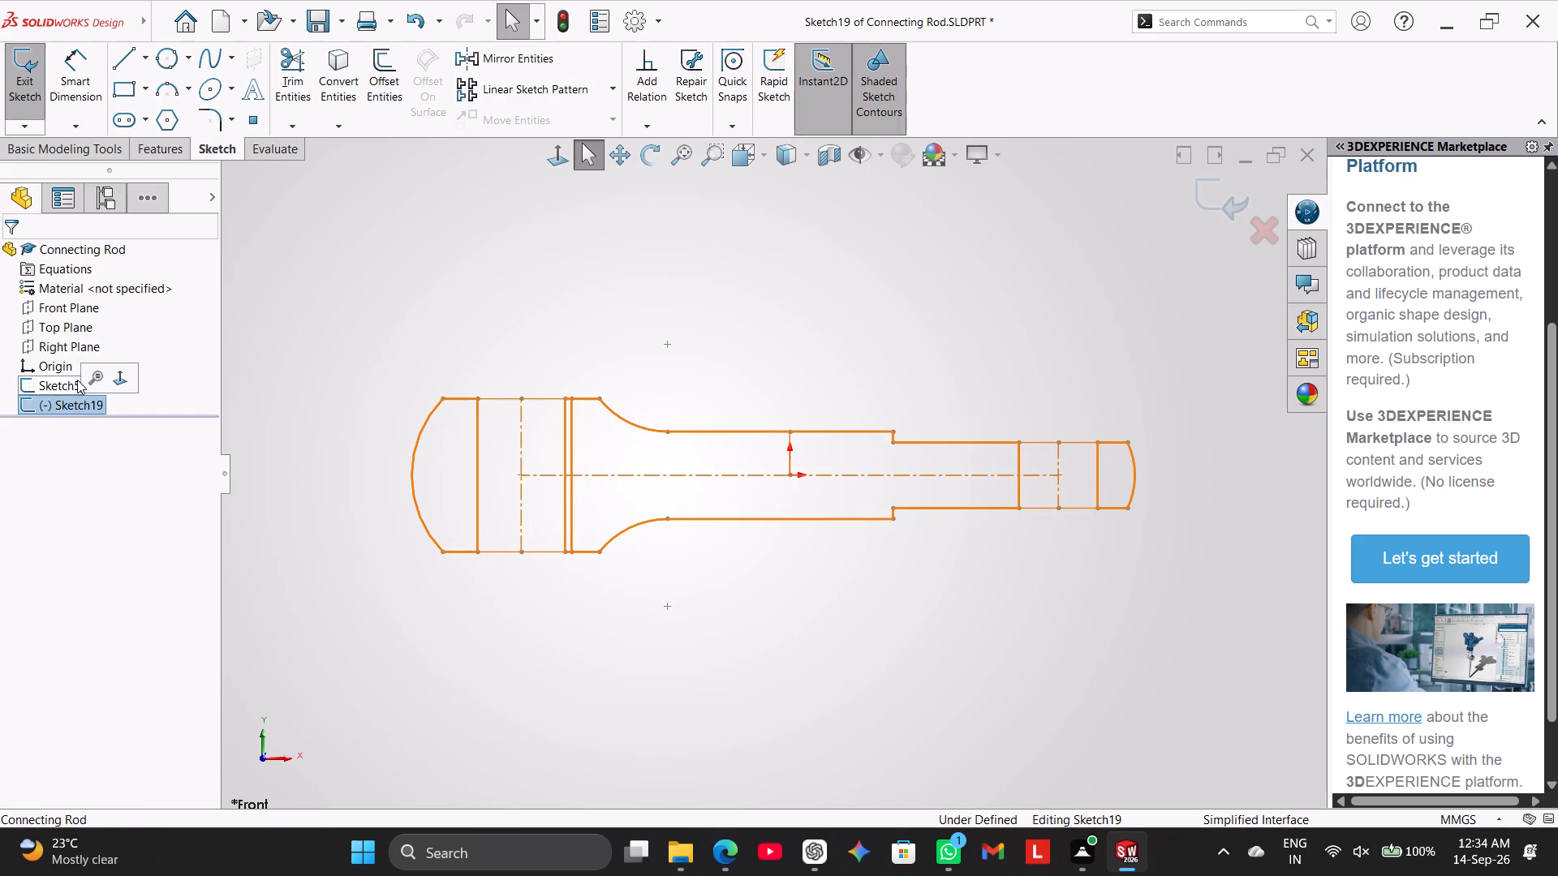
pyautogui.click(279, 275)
# Open Sketch5, reposition the 37.74 dimension below the small-end shank and the 9.00 dimension above it, and exit the sketch.
pyautogui.doubleClick(626, 427)
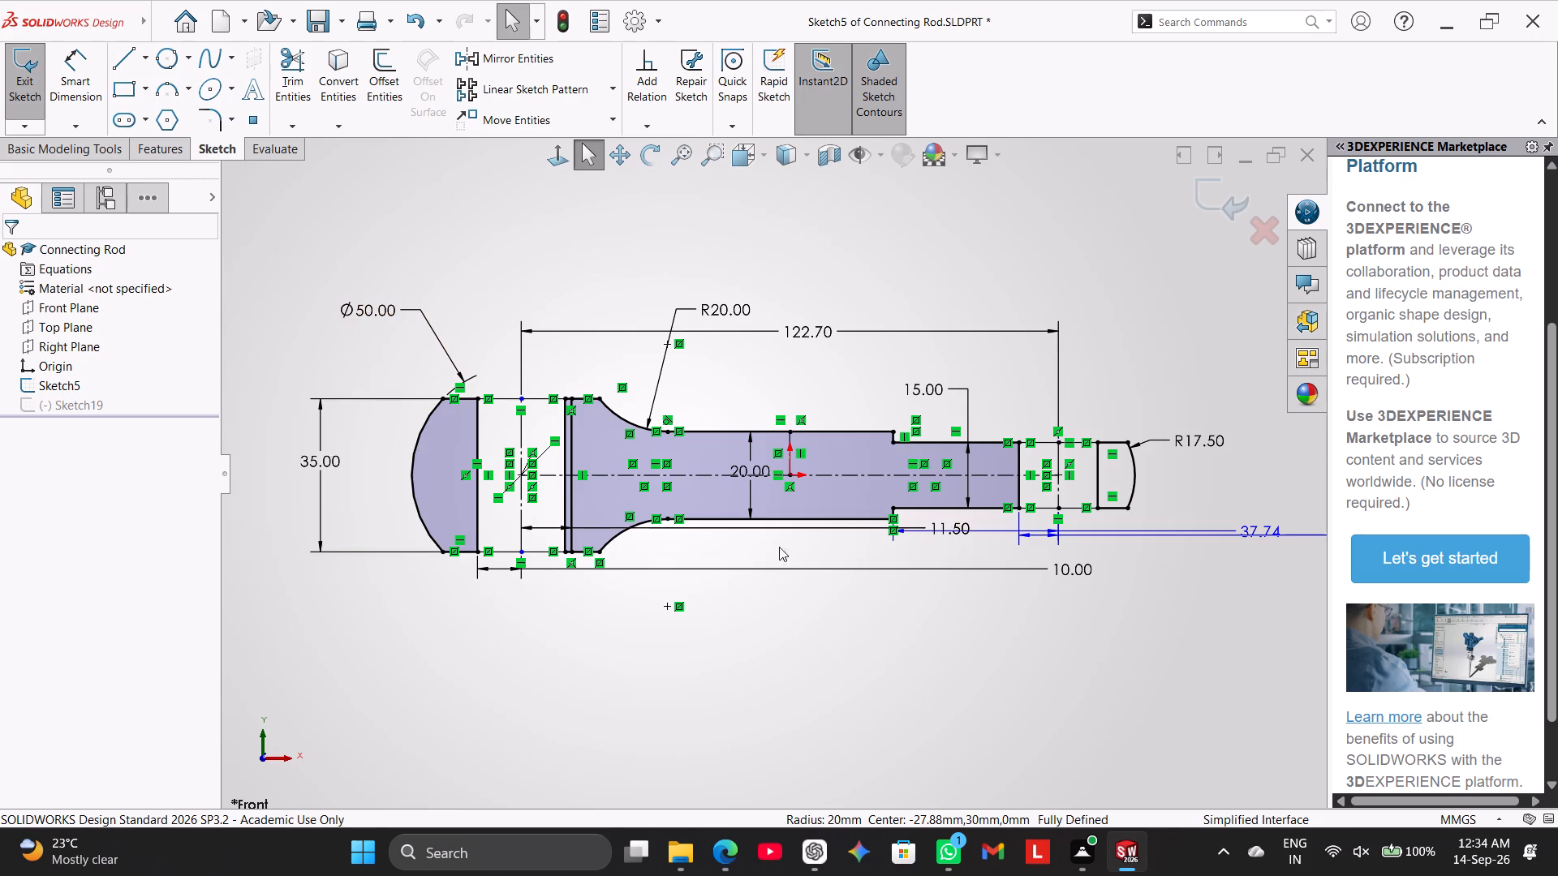
pyautogui.scroll(1, 1000, 608)
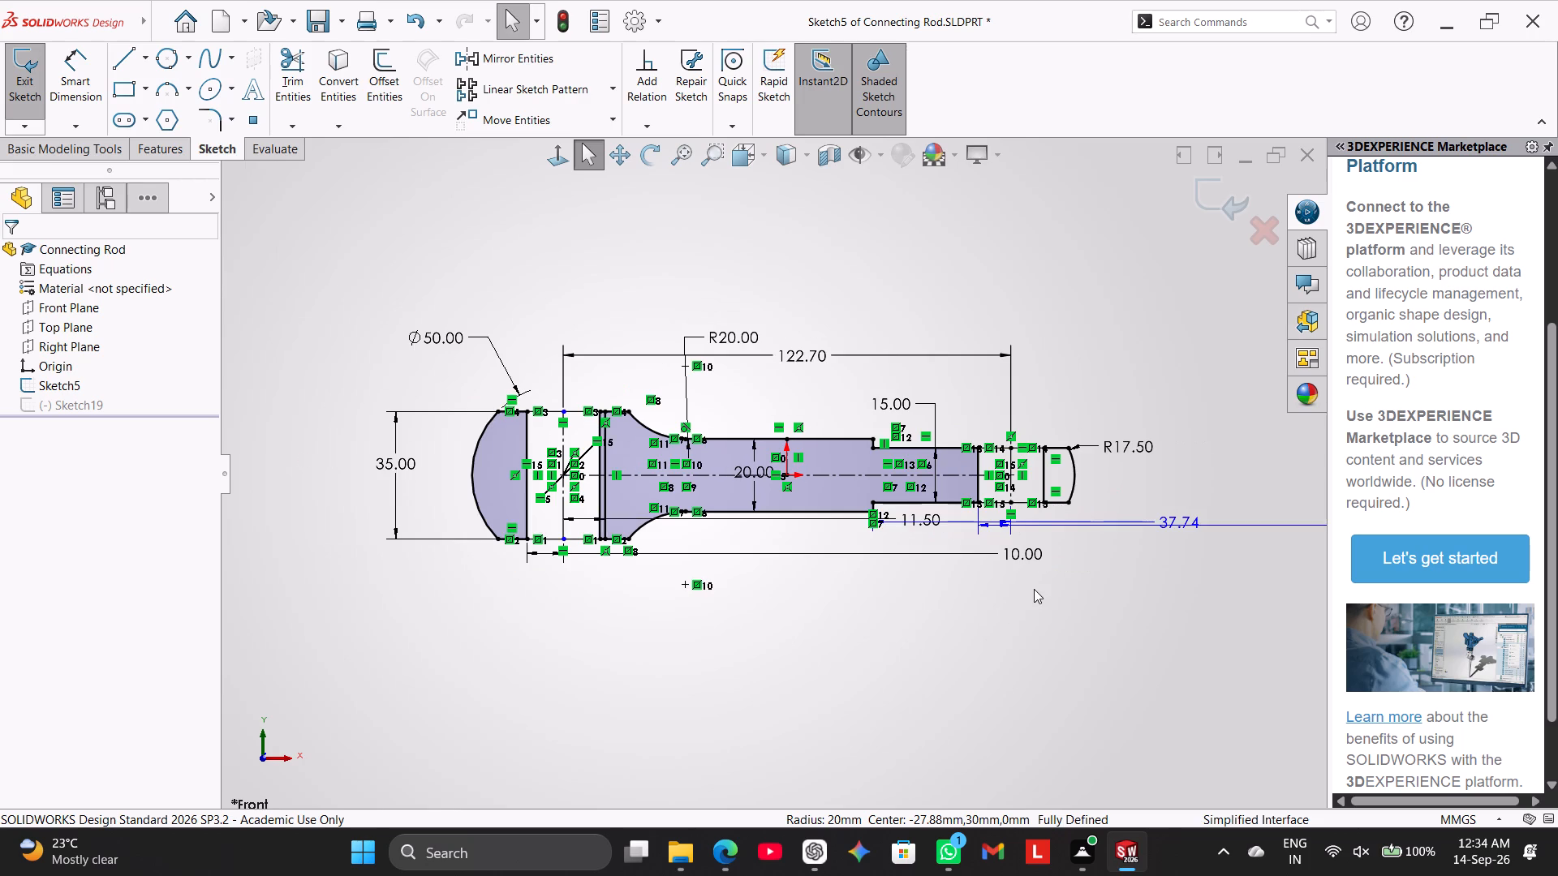
pyautogui.scroll(1, 1213, 565)
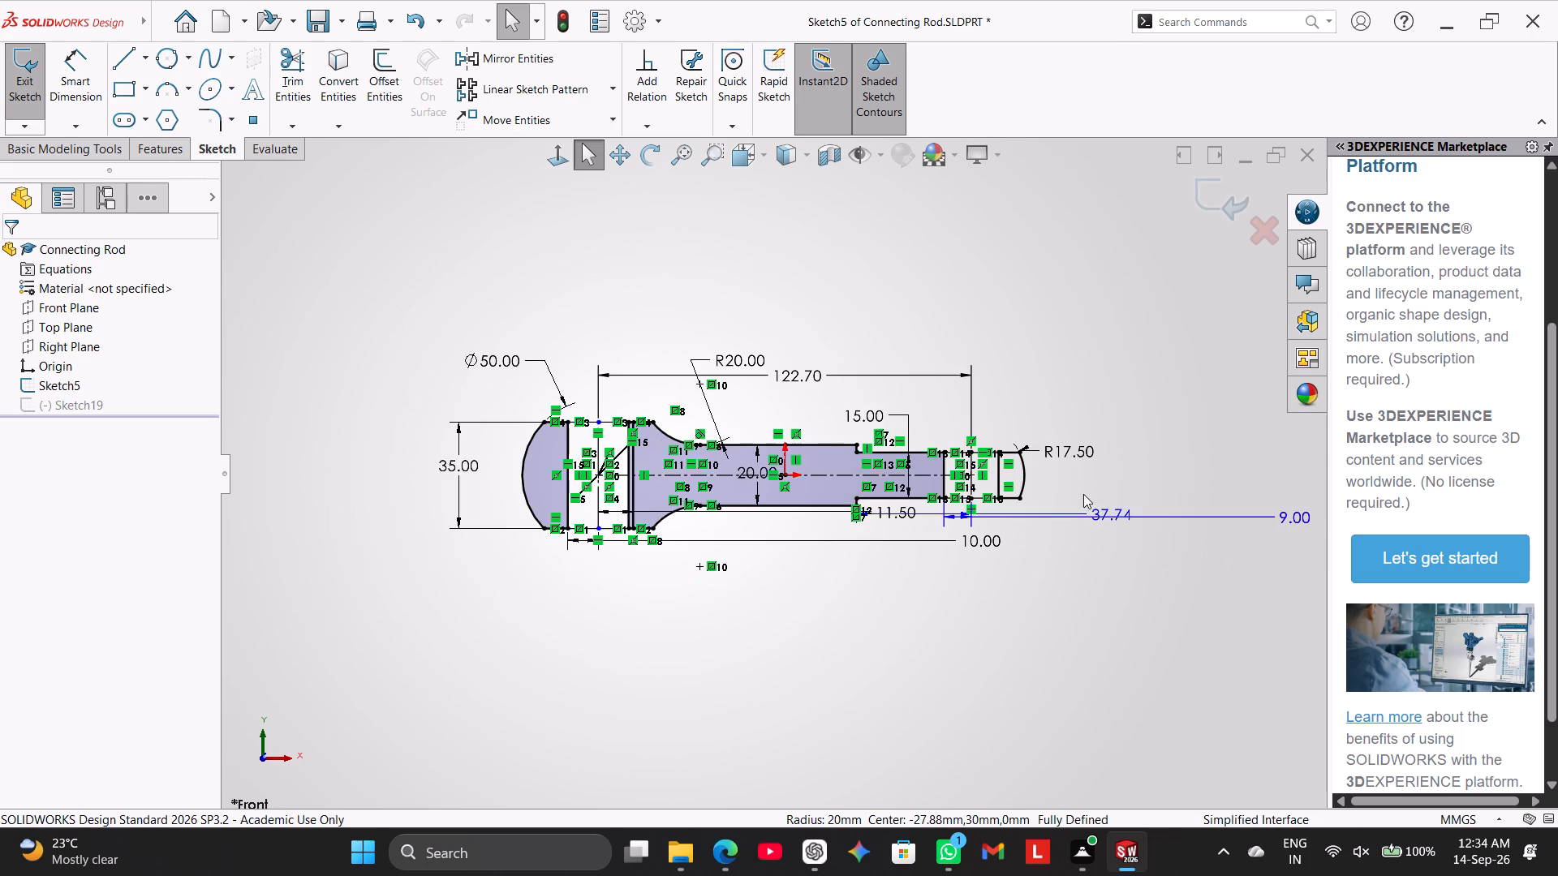
pyautogui.moveTo(1099, 507); pyautogui.dragTo(940, 592)
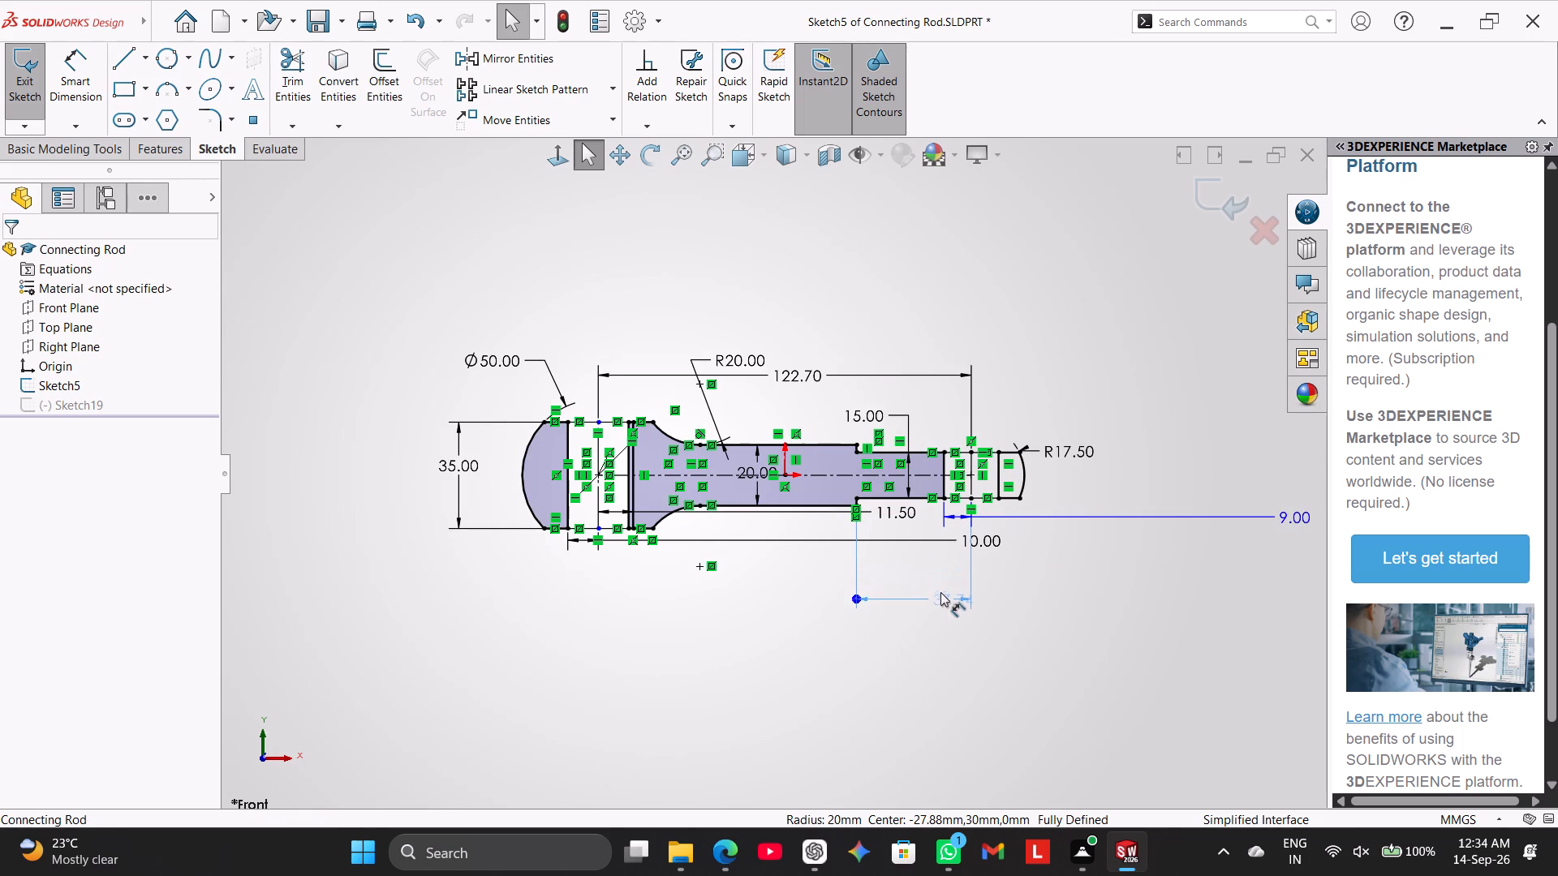
pyautogui.moveTo(940, 592); pyautogui.dragTo(916, 582)
pyautogui.click(916, 579)
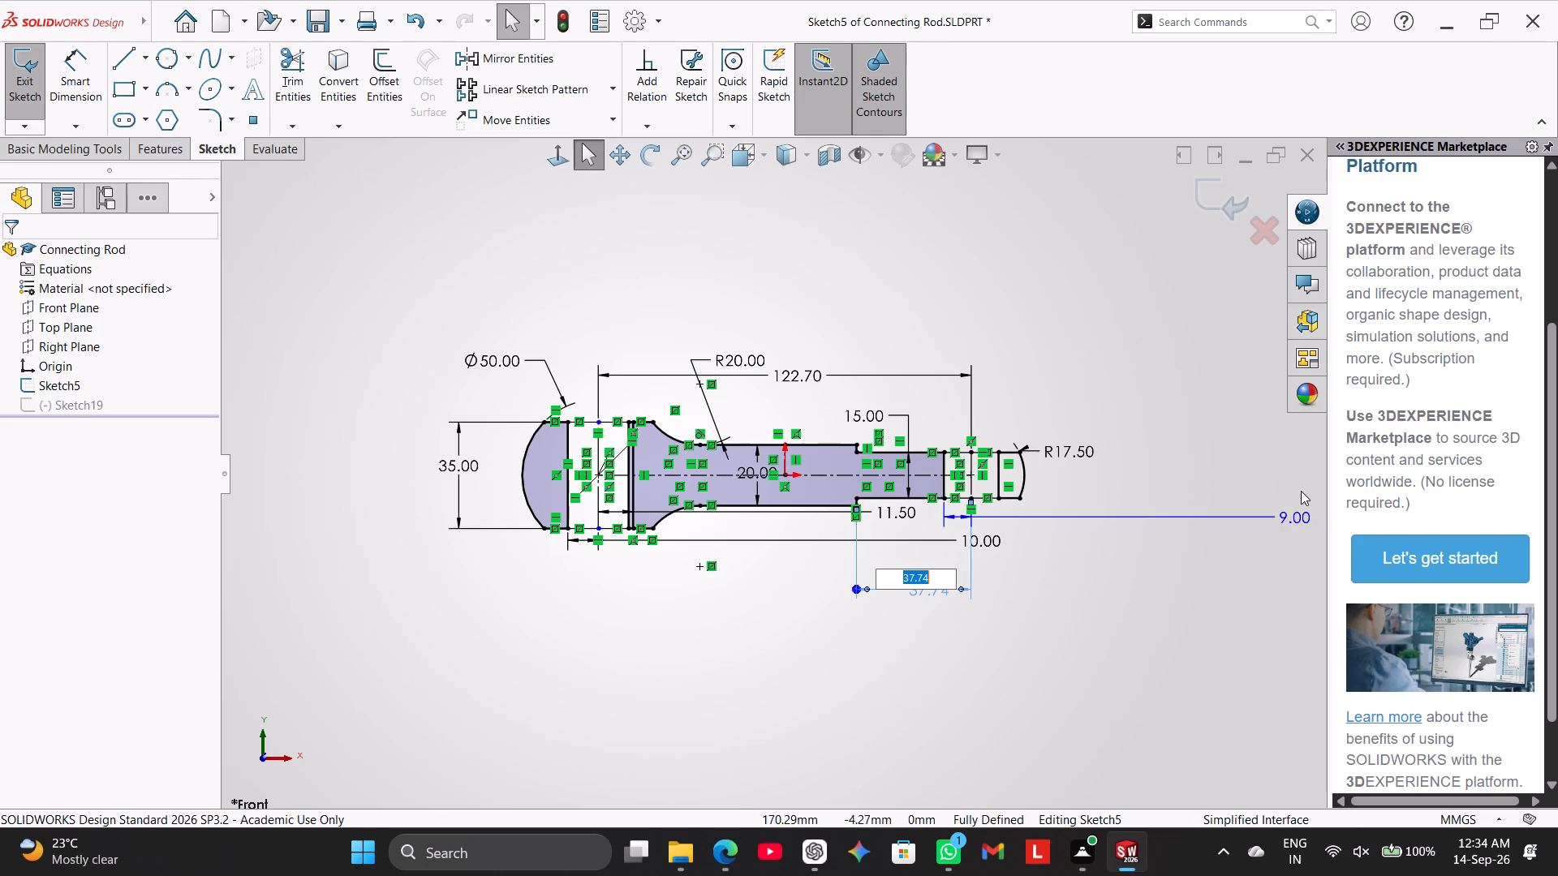
pyautogui.moveTo(1294, 517); pyautogui.dragTo(953, 410)
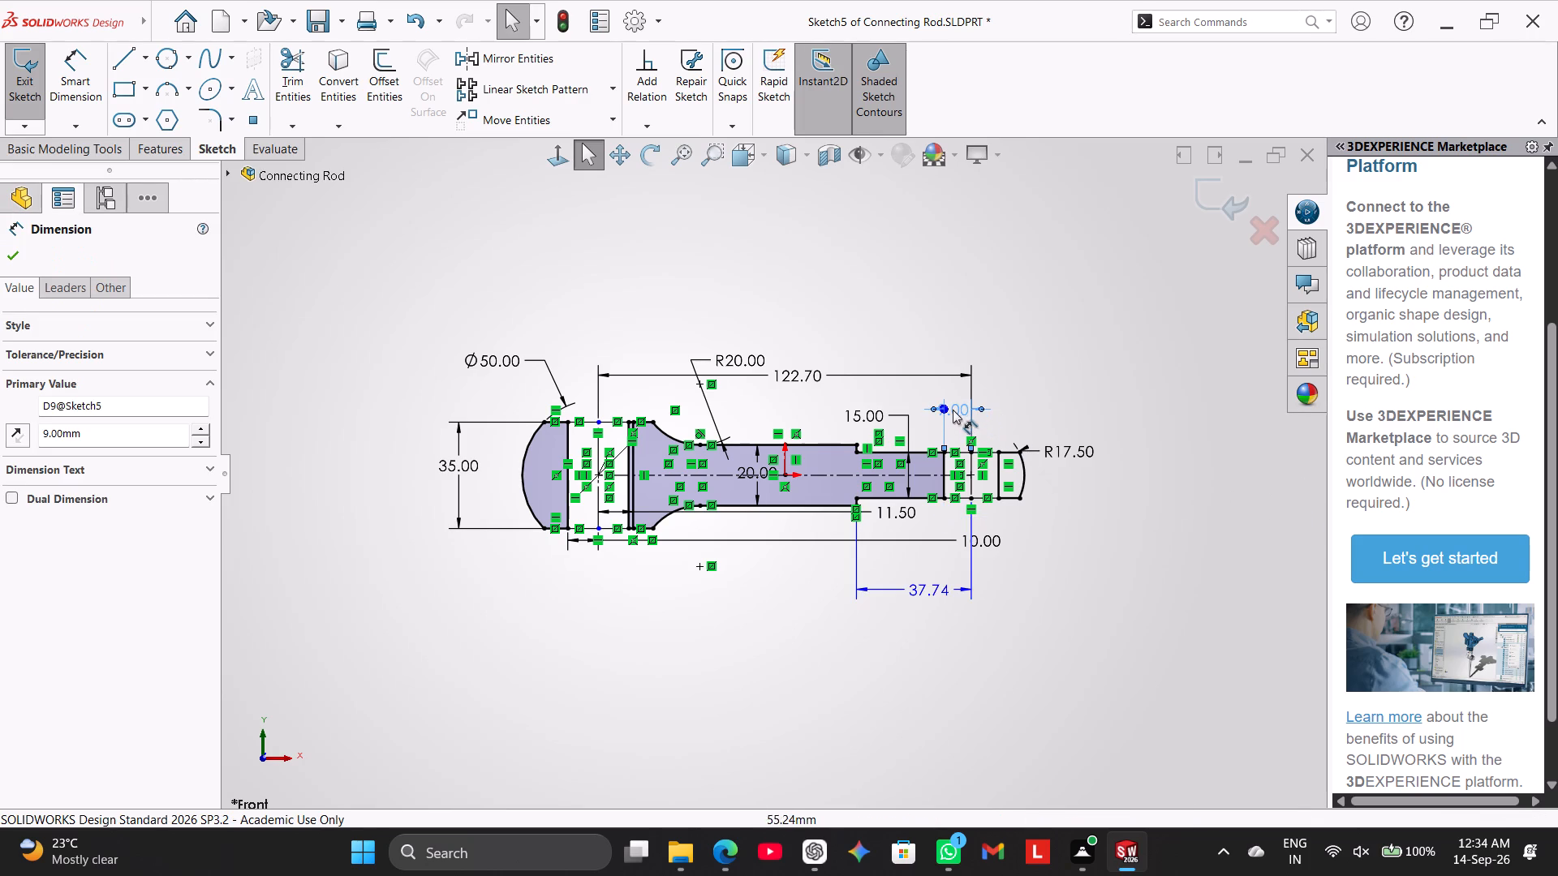
pyautogui.click(1078, 384)
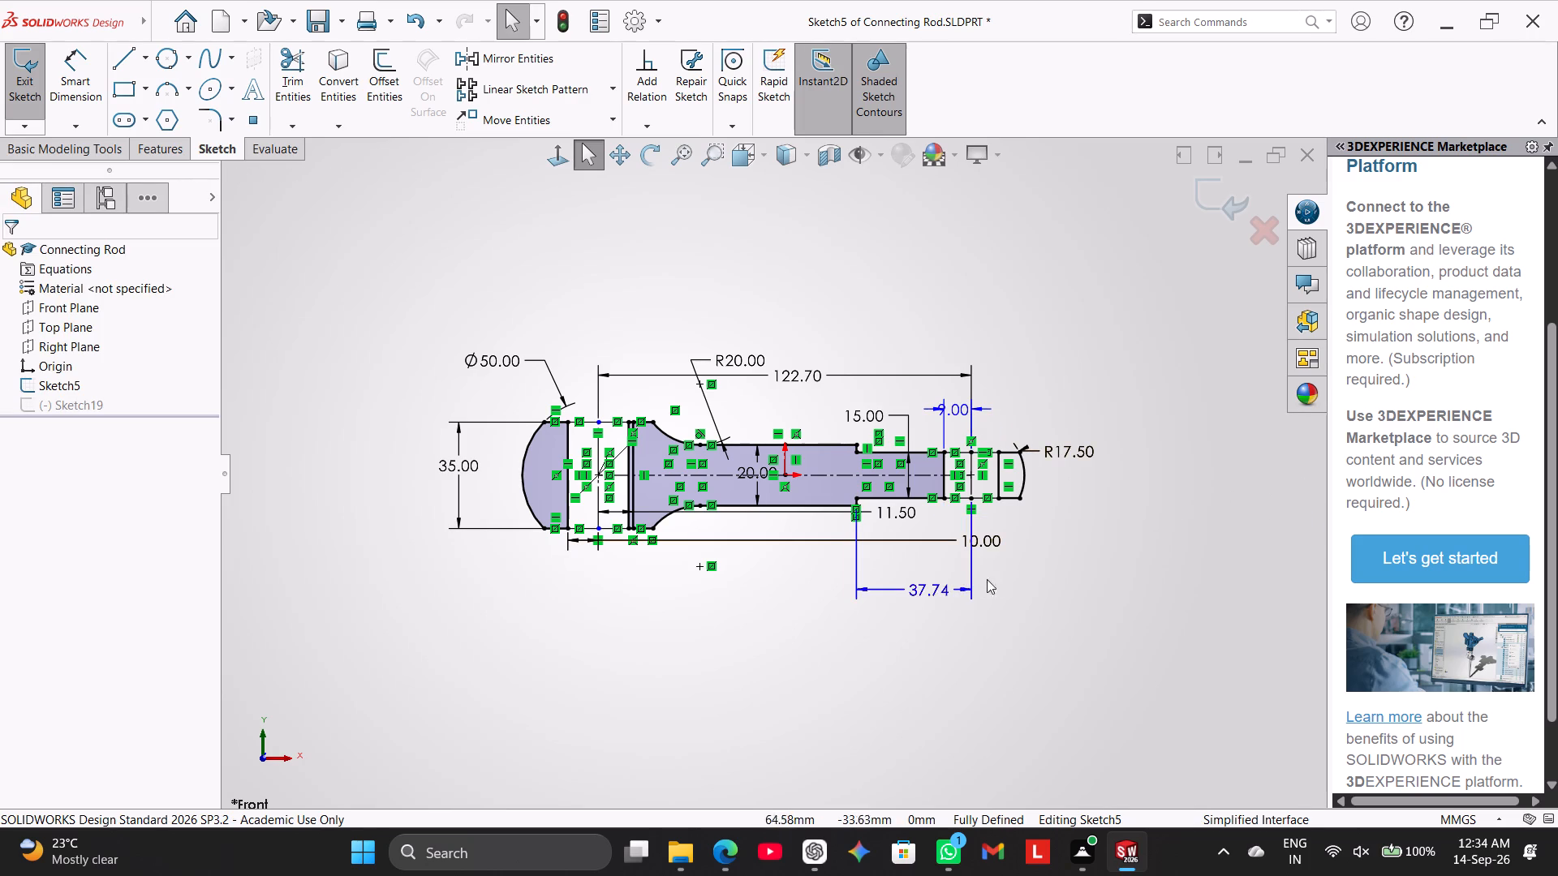
pyautogui.scroll(-4, 1049, 578)
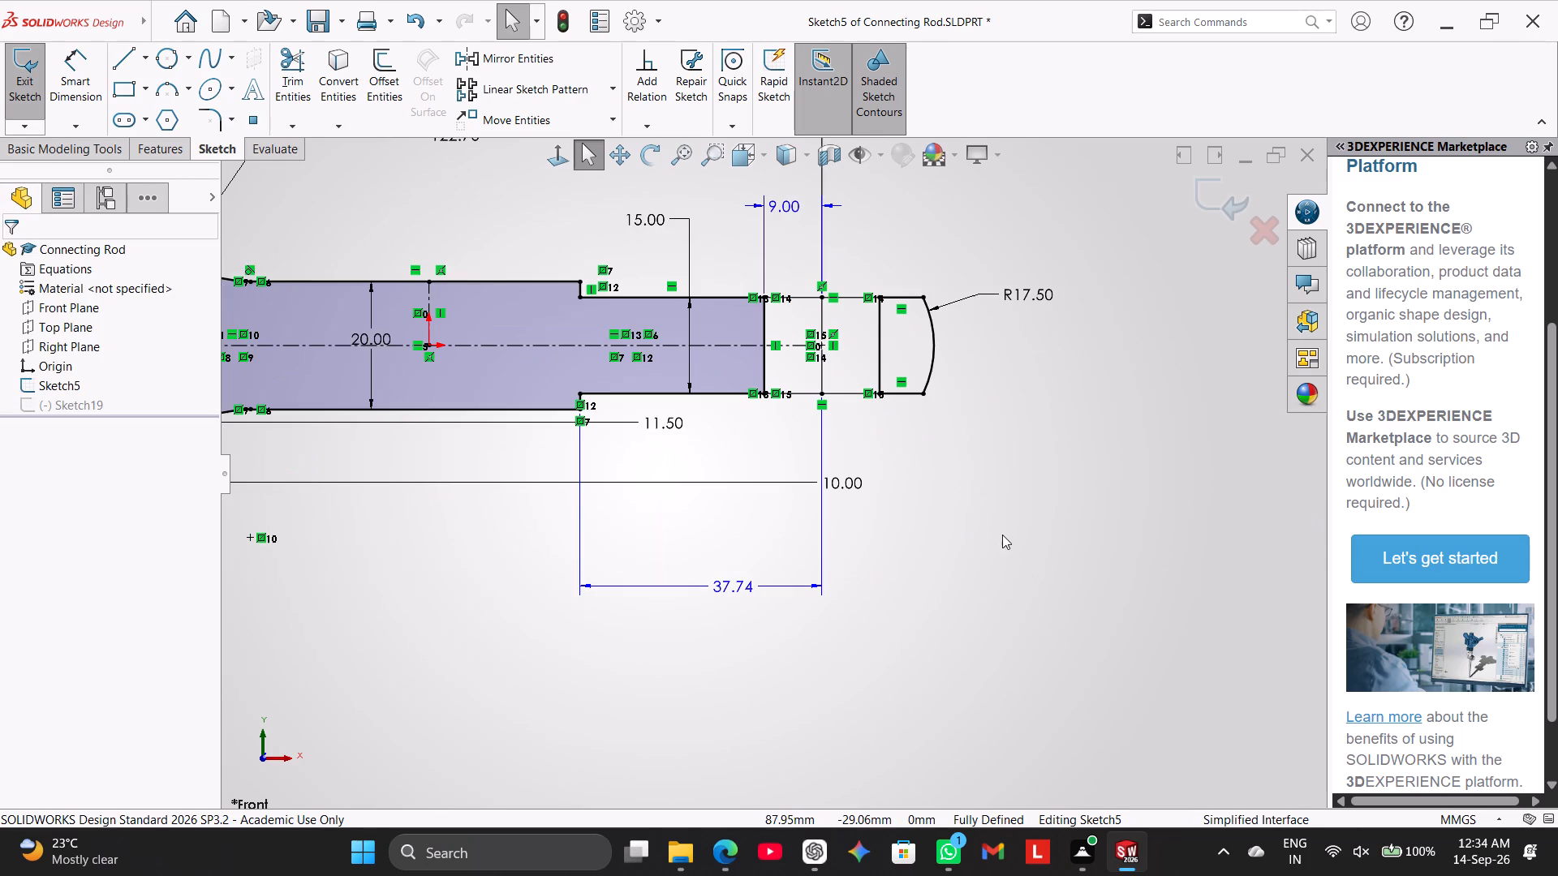
pyautogui.scroll(3, 972, 470)
pyautogui.scroll(2, 902, 521)
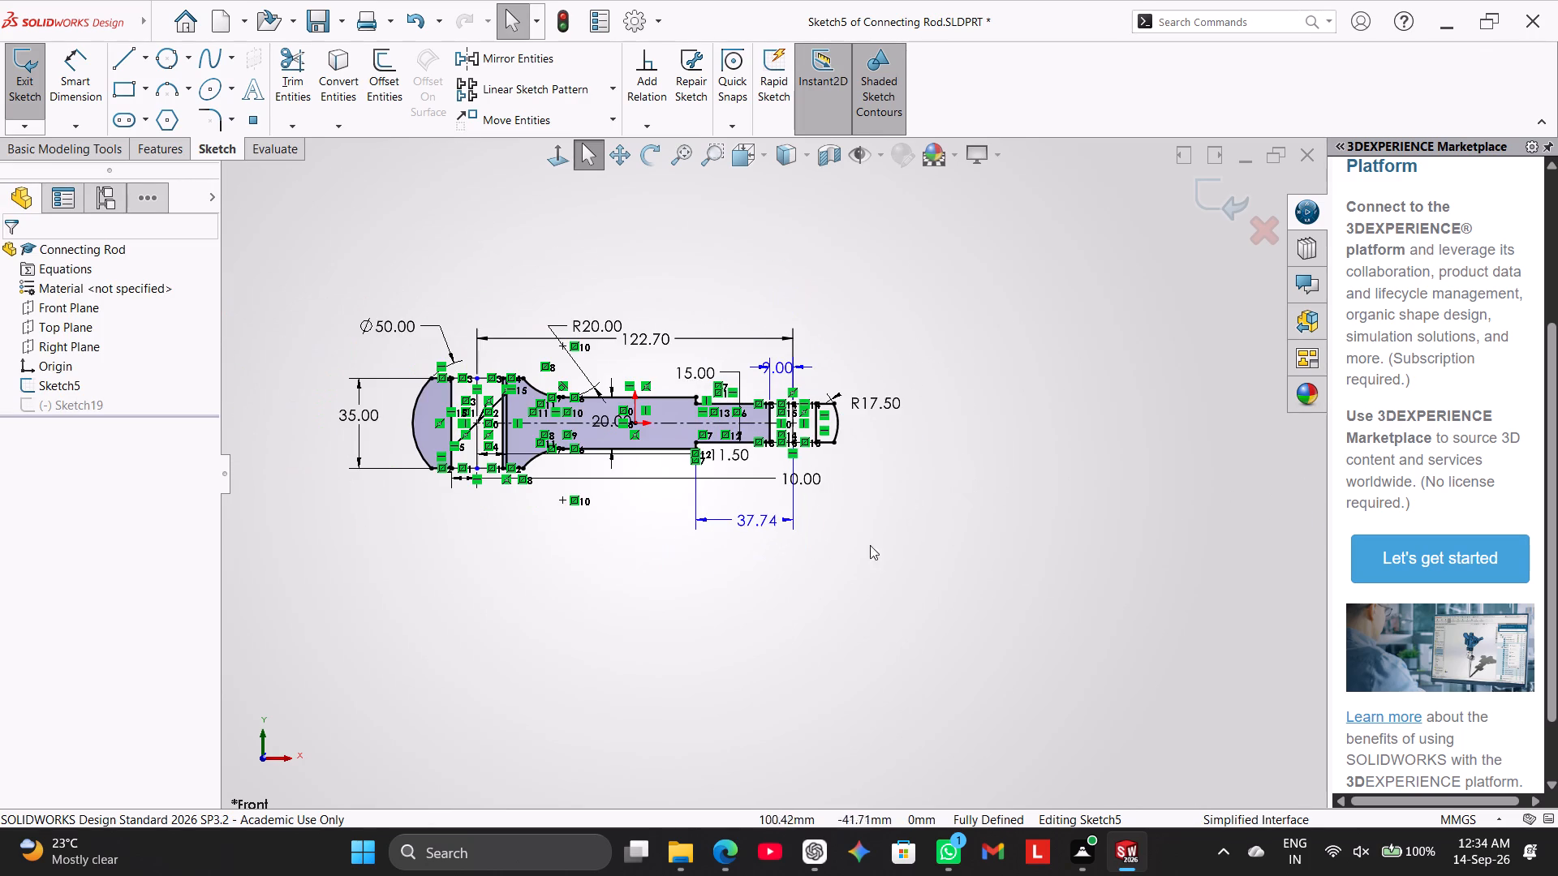
pyautogui.doubleClick(599, 584)
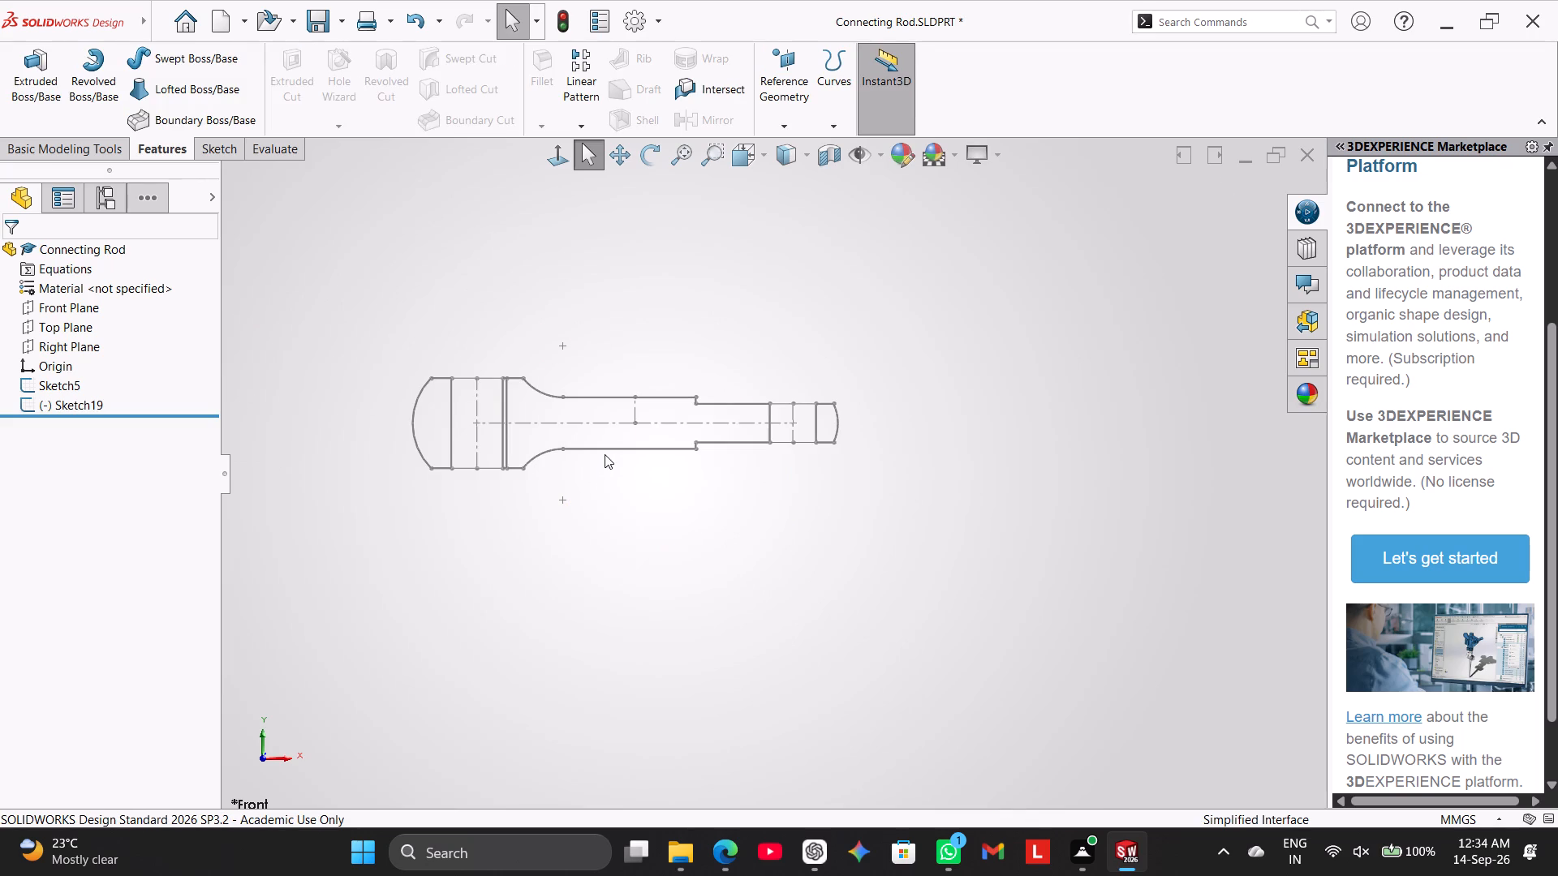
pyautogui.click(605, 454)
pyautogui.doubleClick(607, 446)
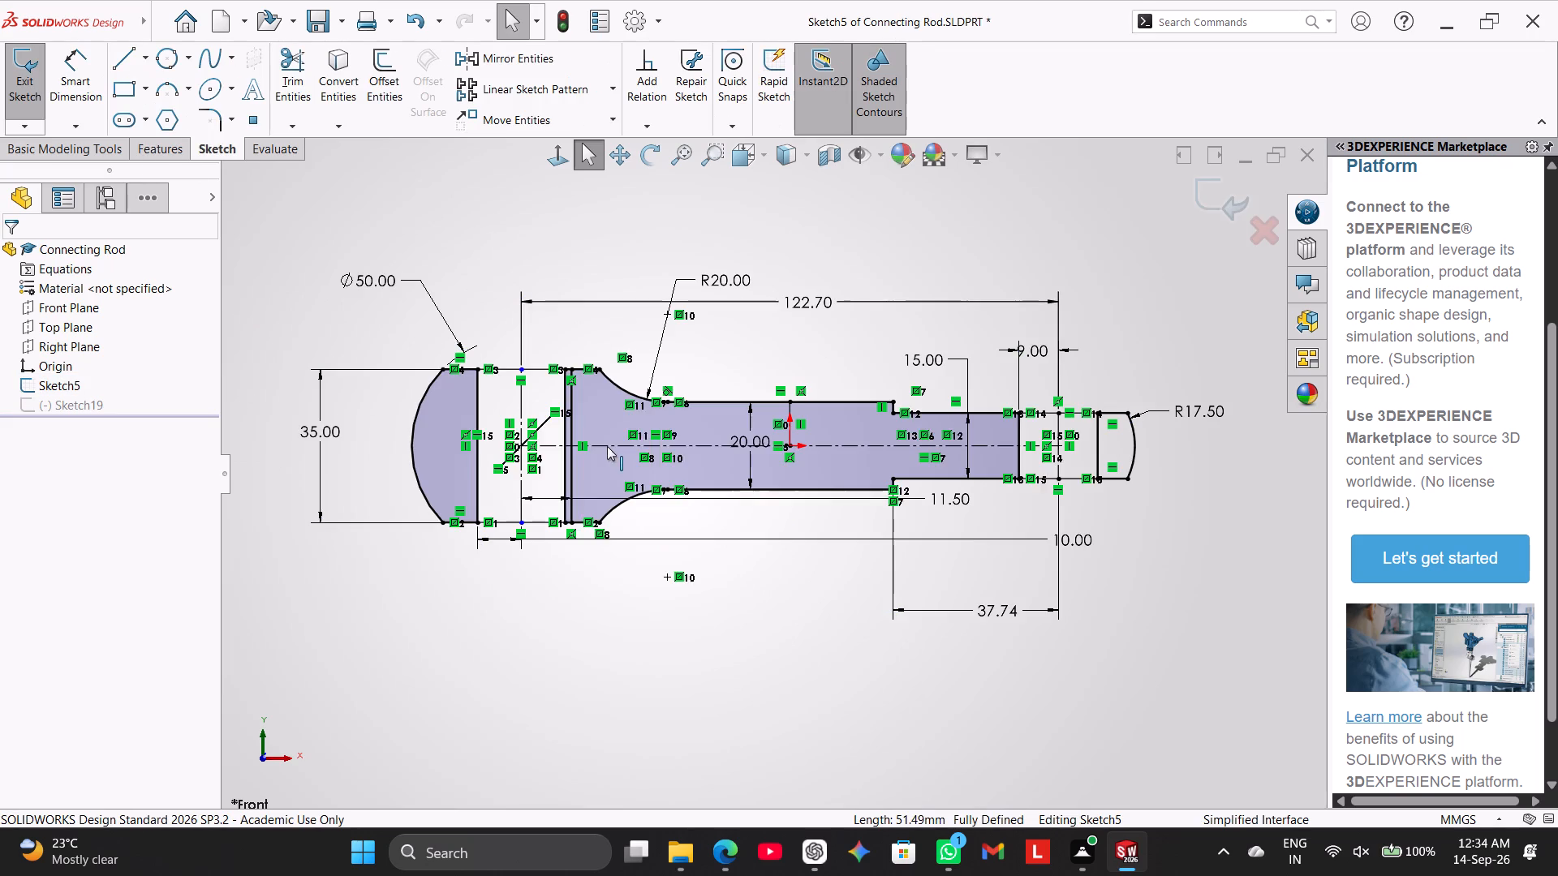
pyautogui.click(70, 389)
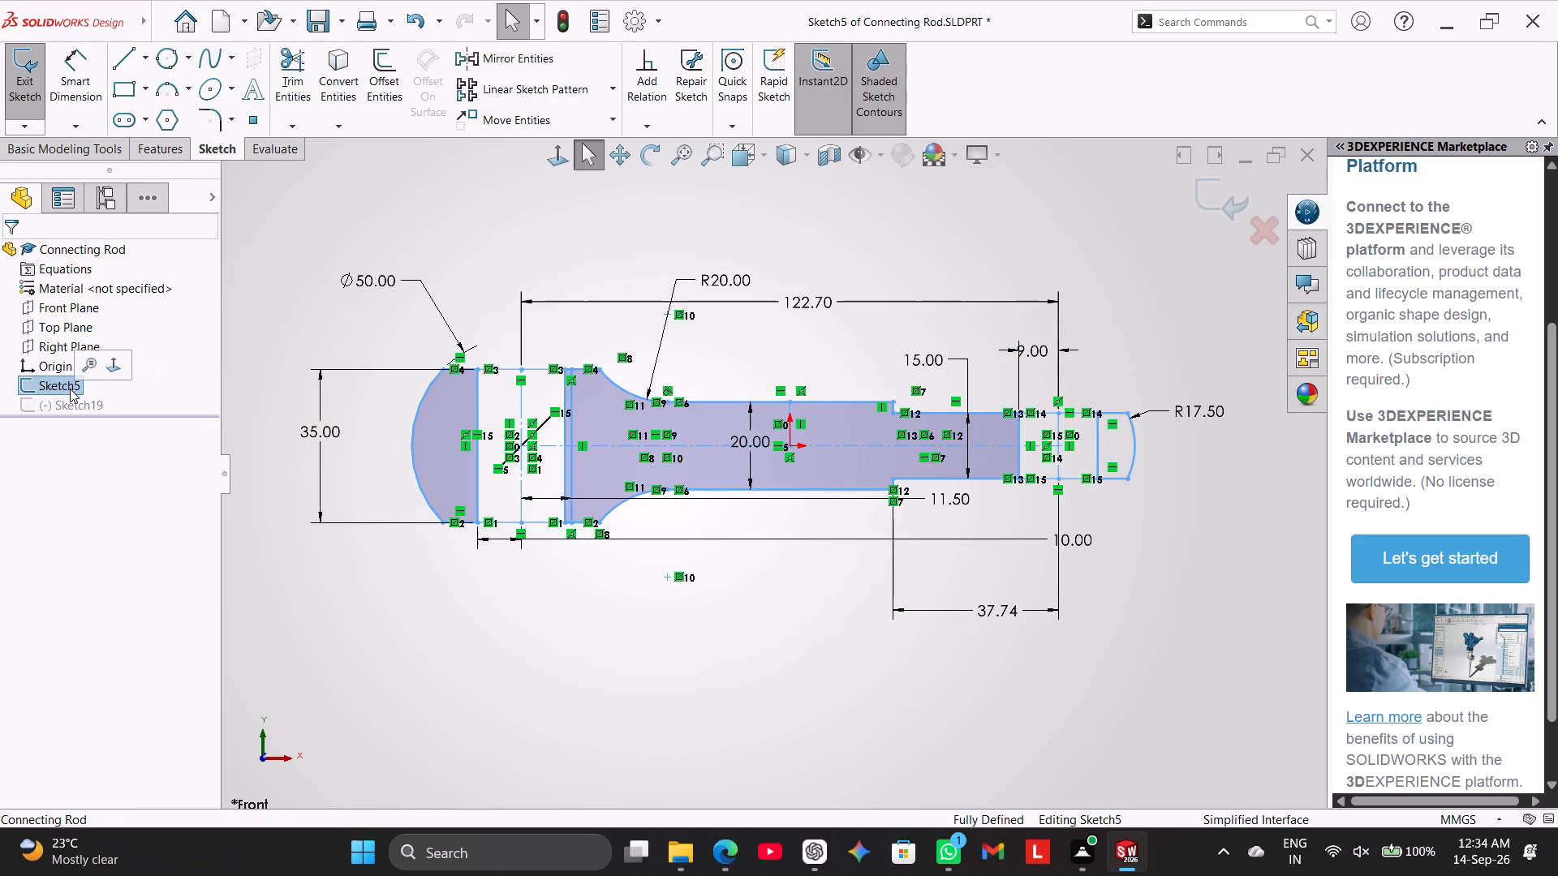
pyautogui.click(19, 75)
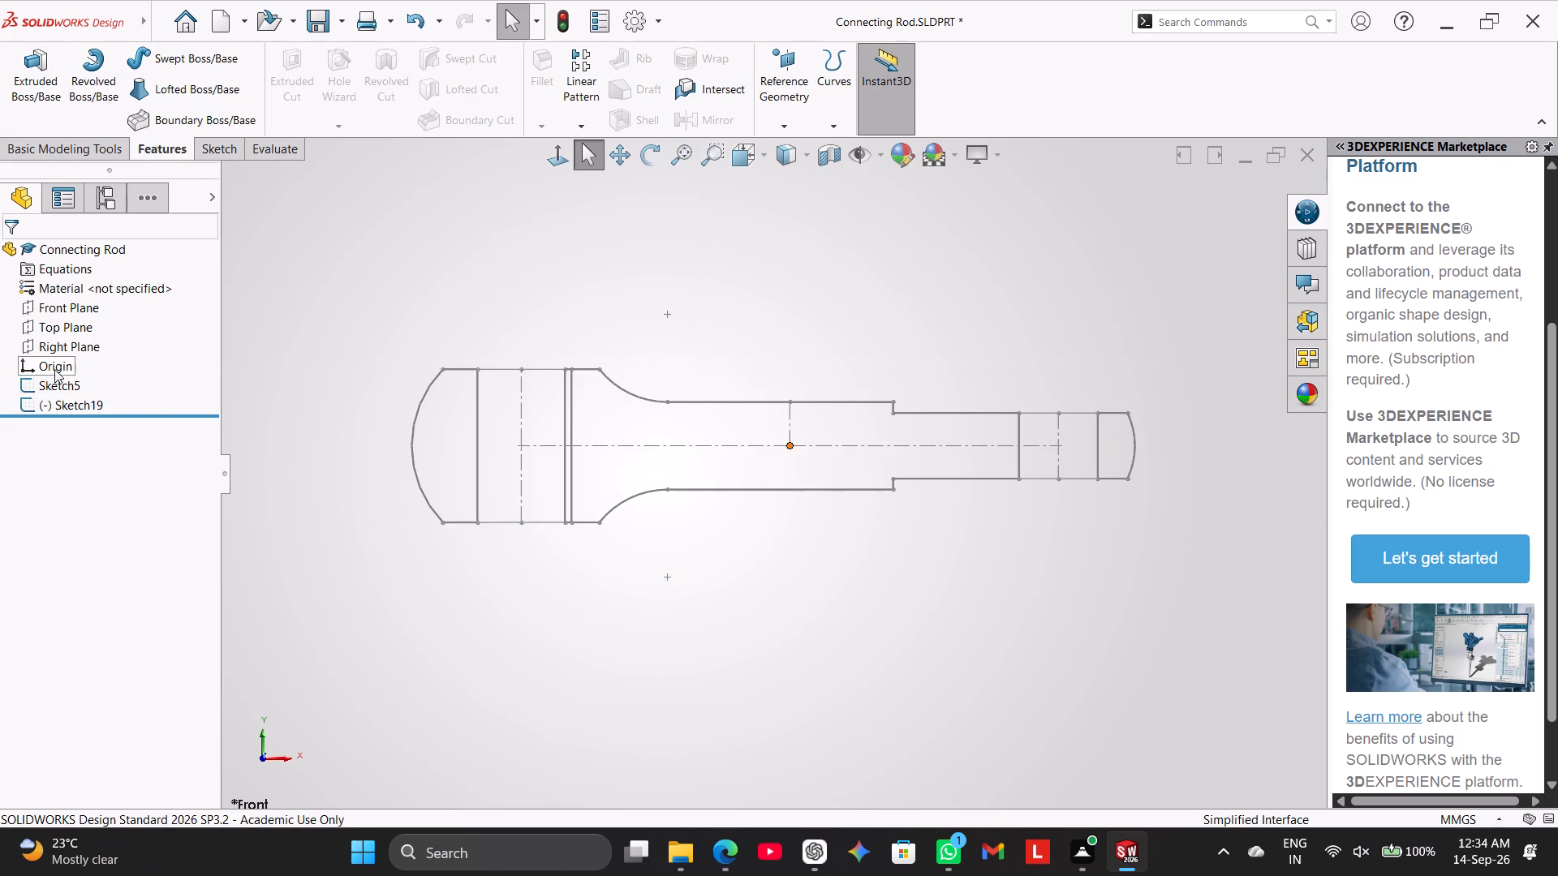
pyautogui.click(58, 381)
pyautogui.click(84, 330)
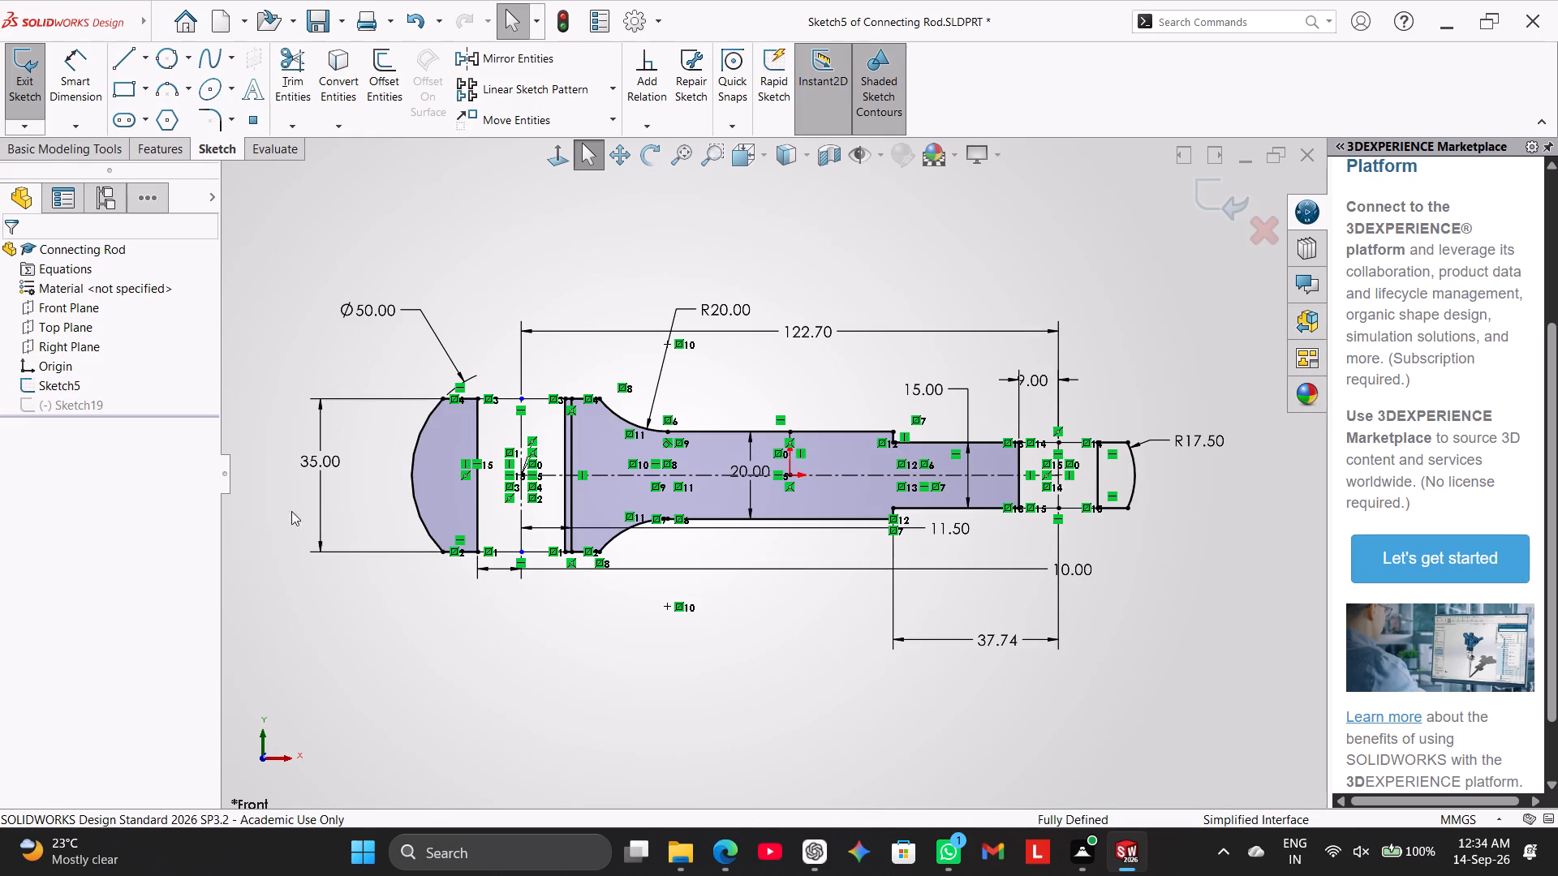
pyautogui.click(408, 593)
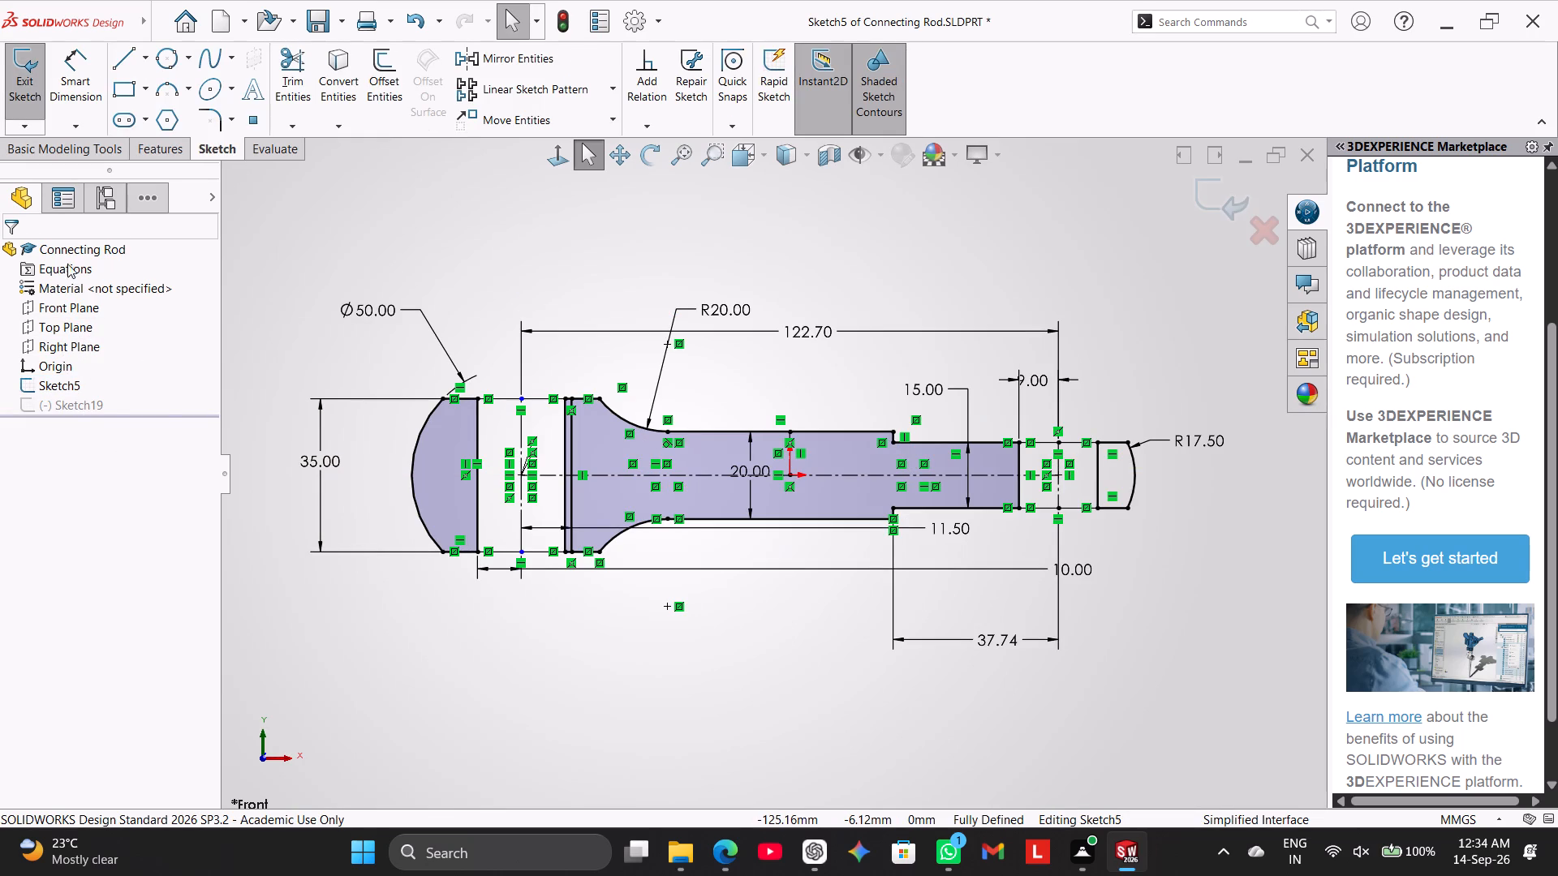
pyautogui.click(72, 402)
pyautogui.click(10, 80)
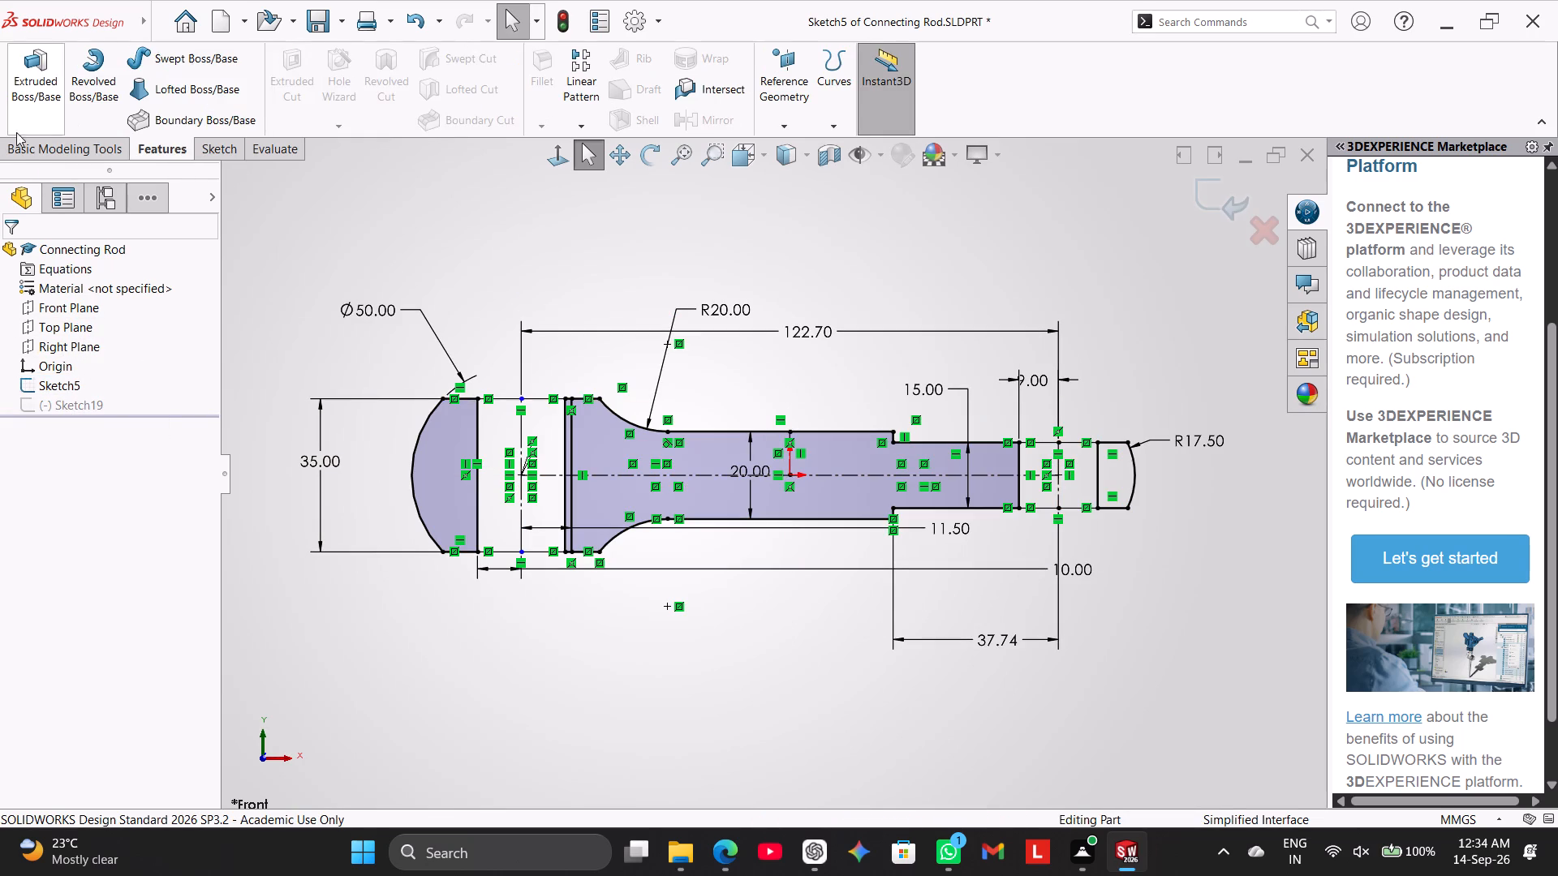
# Delete the unused Sketch19.
pyautogui.rightClick(77, 410)
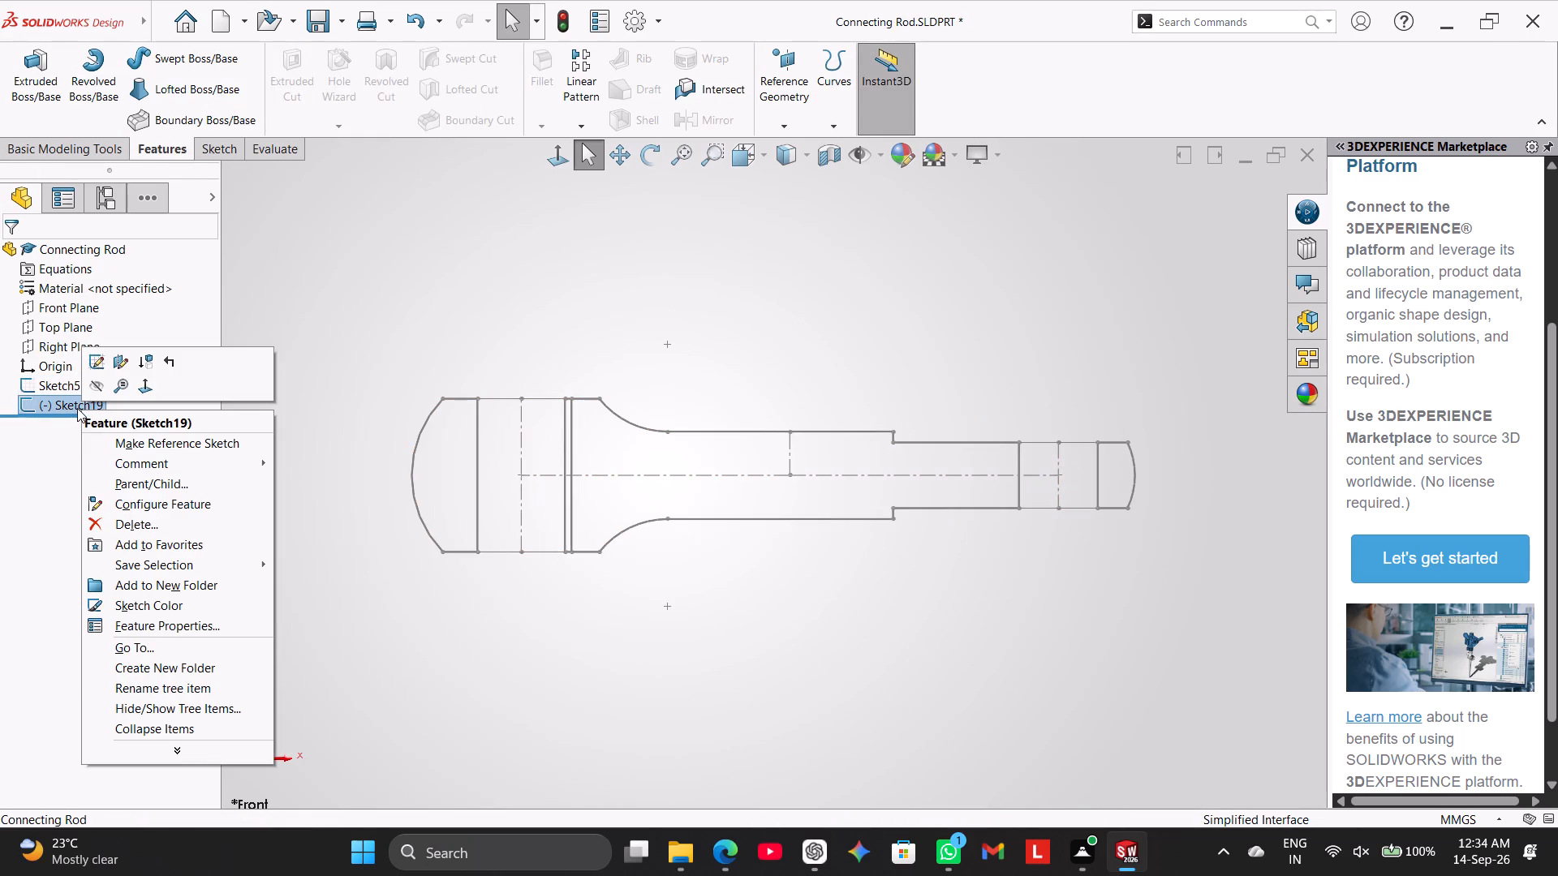
pyautogui.click(118, 517)
pyautogui.click(905, 305)
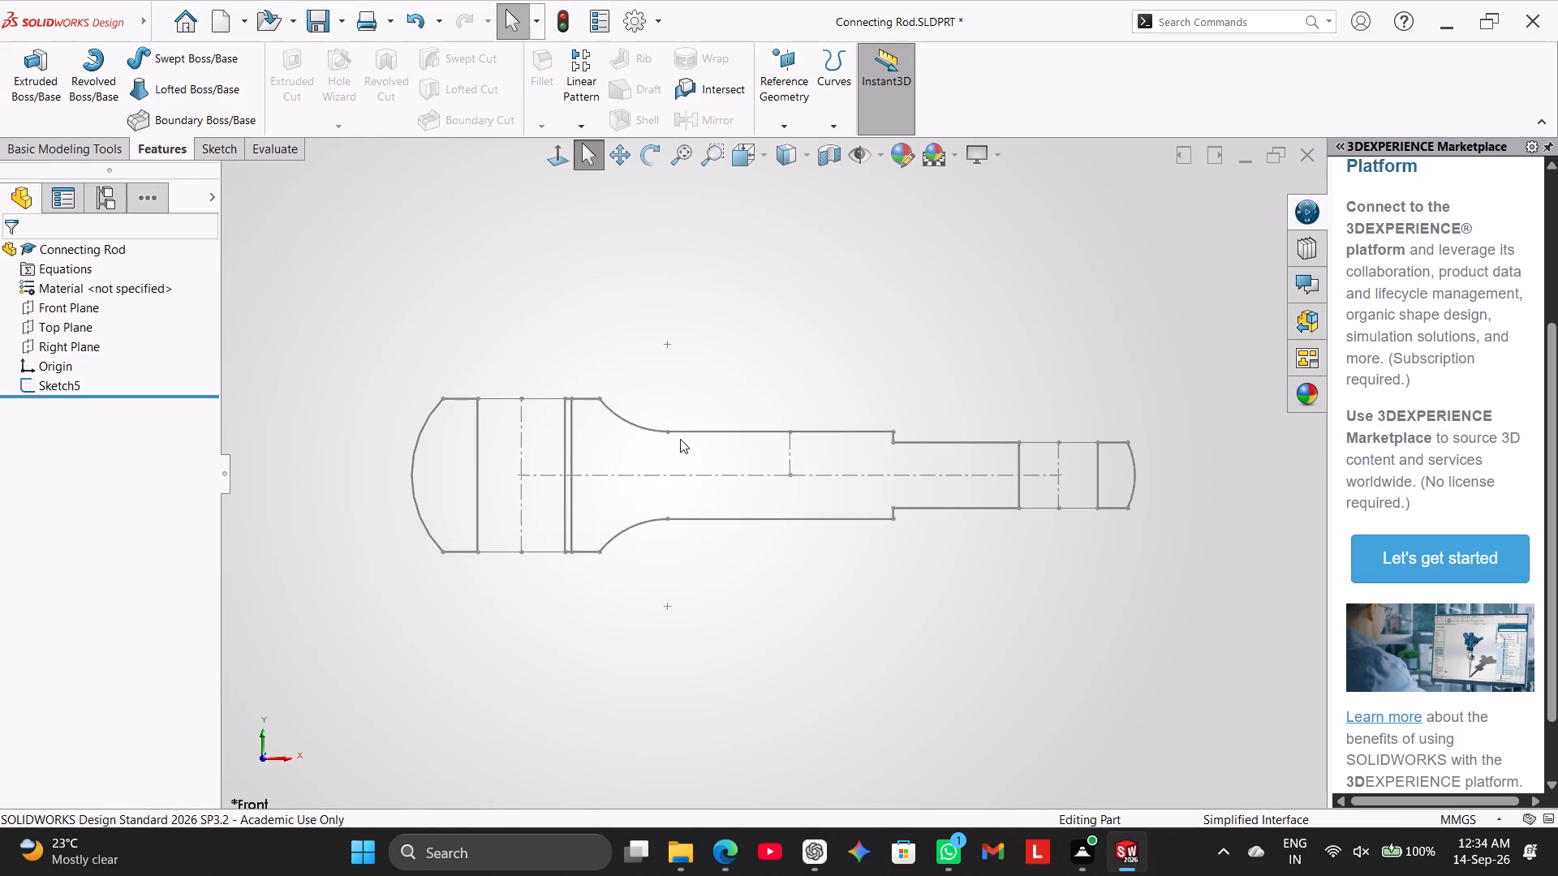
# Edit Sketch5 and trim away the upper half of the shank outline, including its fillet arc, step and the vertical end lines above the centerline.
pyautogui.doubleClick(691, 435)
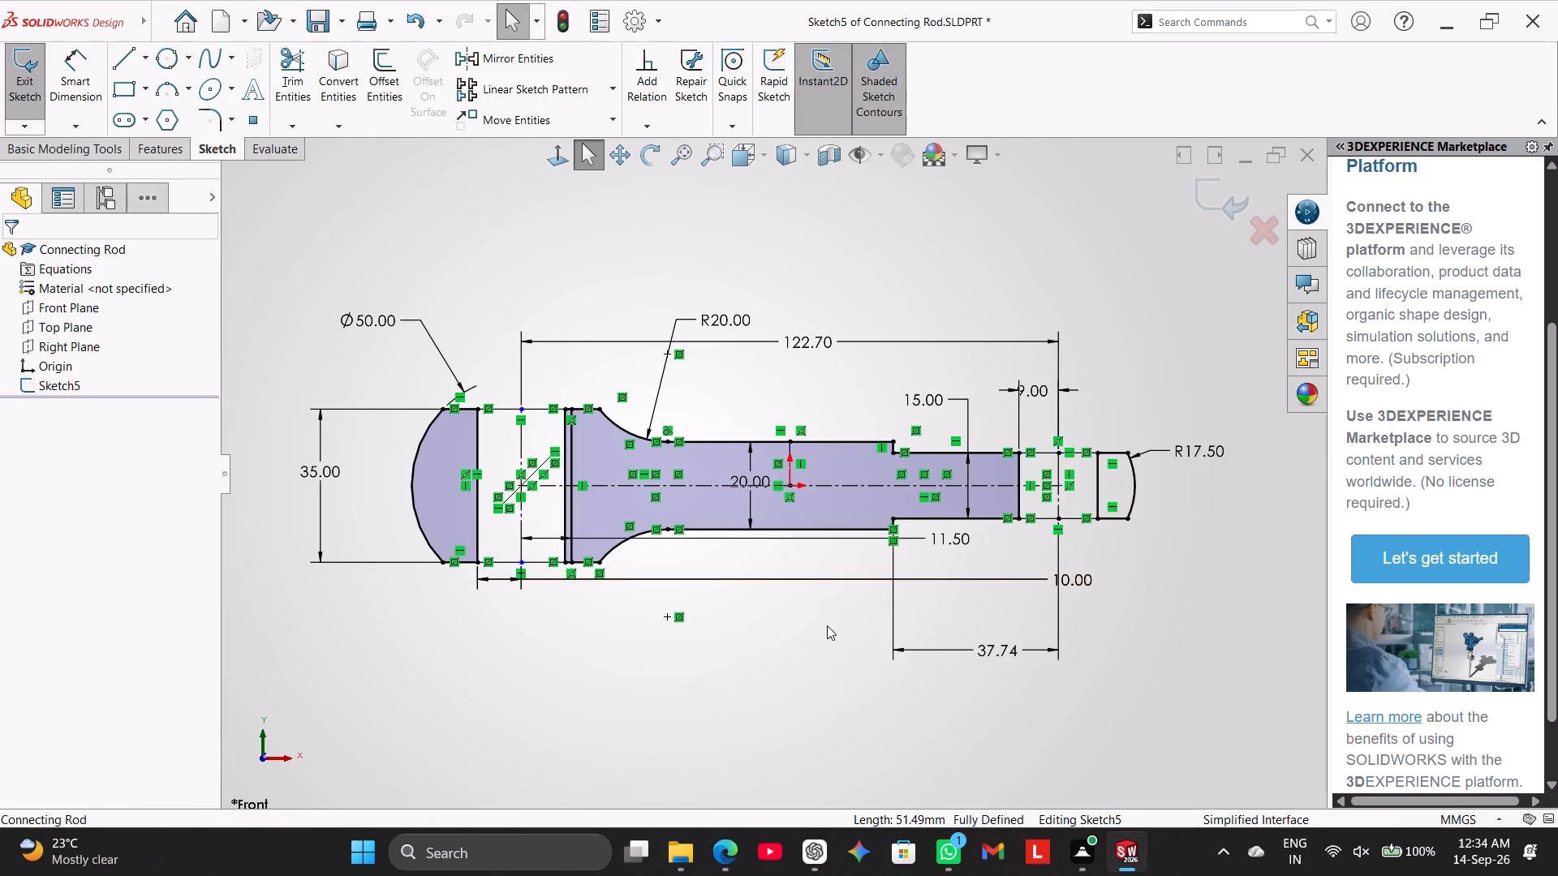
pyautogui.click(819, 640)
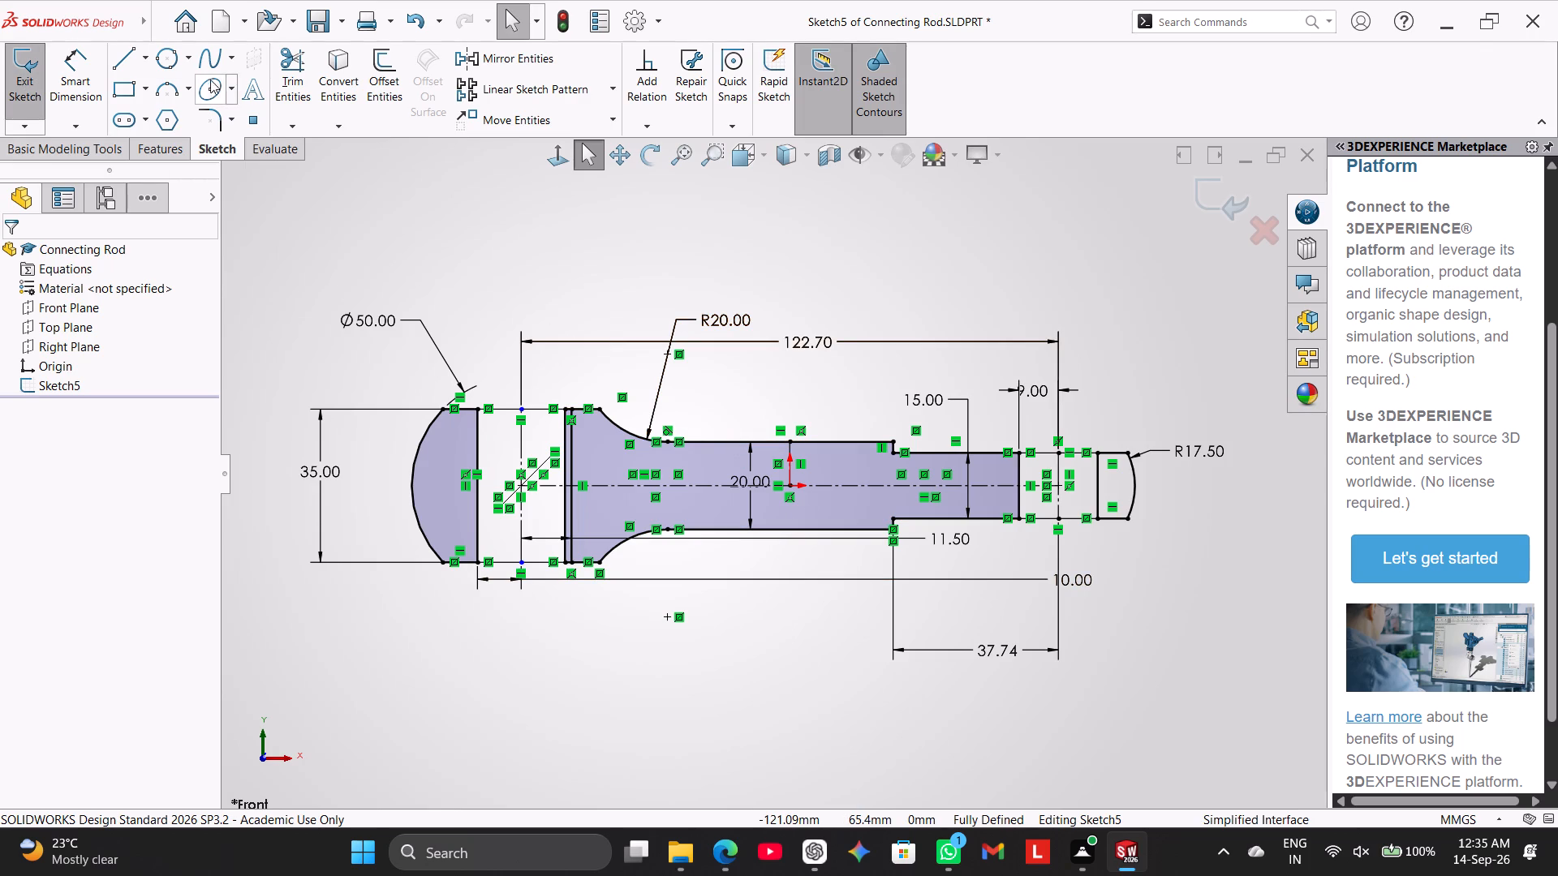
pyautogui.click(295, 71)
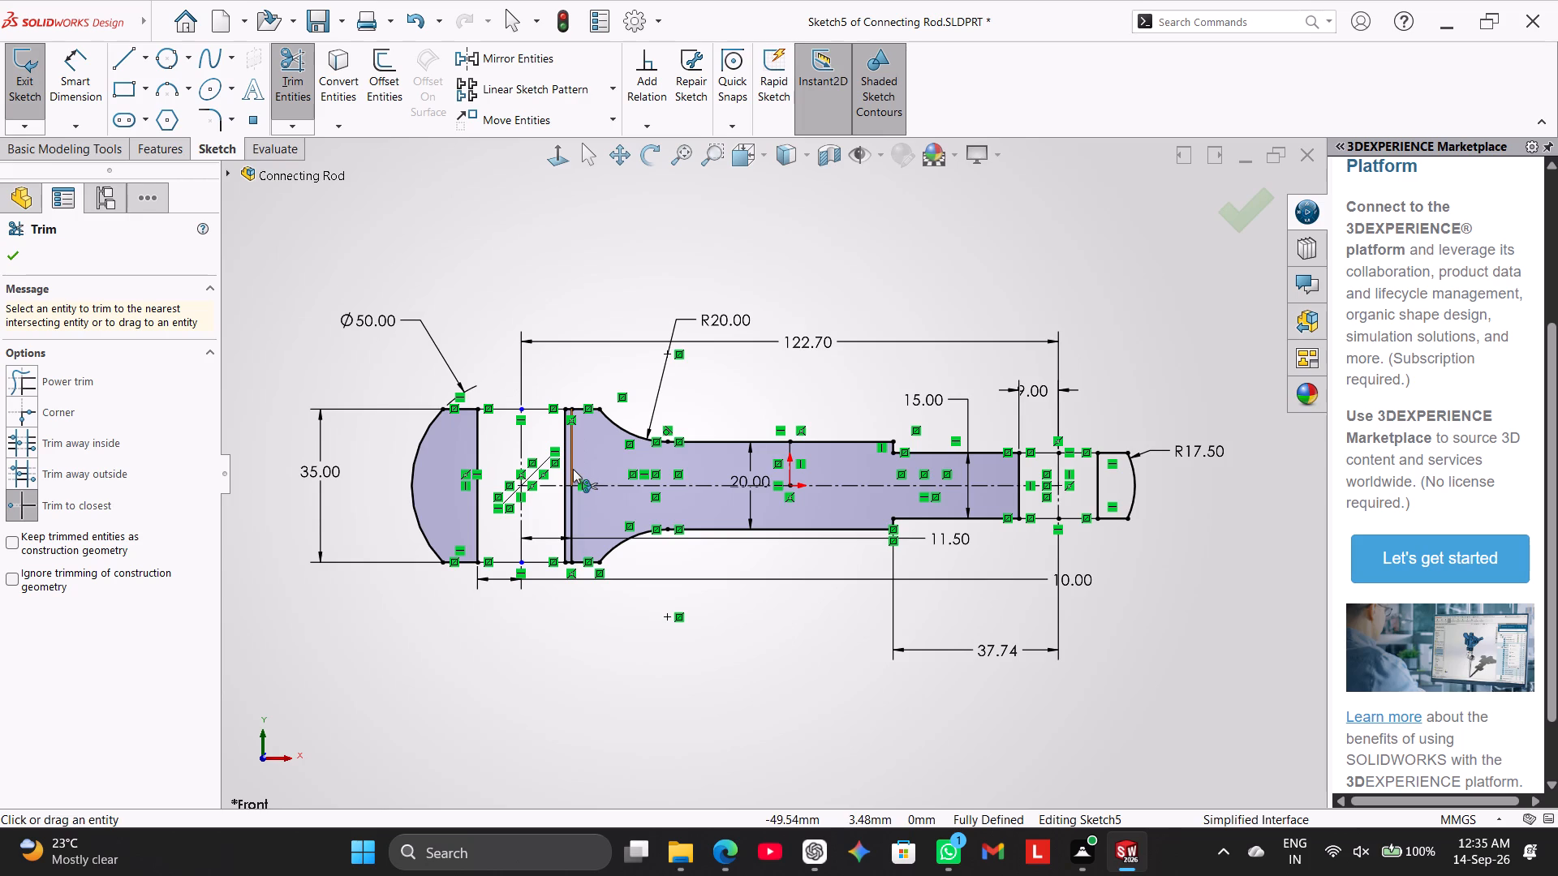
pyautogui.click(573, 469)
pyautogui.click(563, 458)
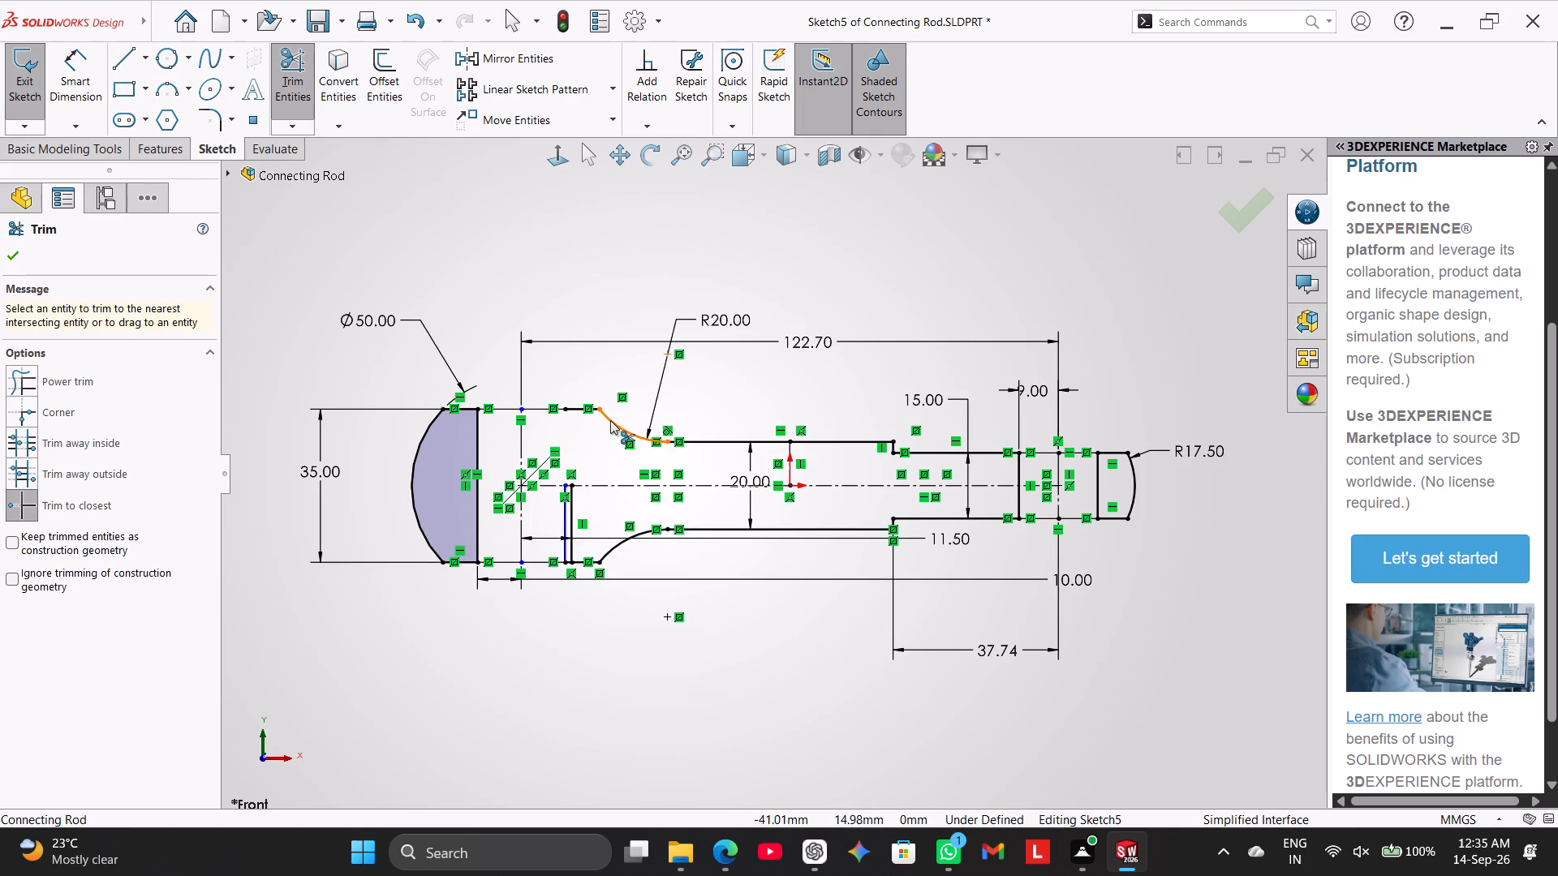
pyautogui.click(610, 420)
pyautogui.click(580, 407)
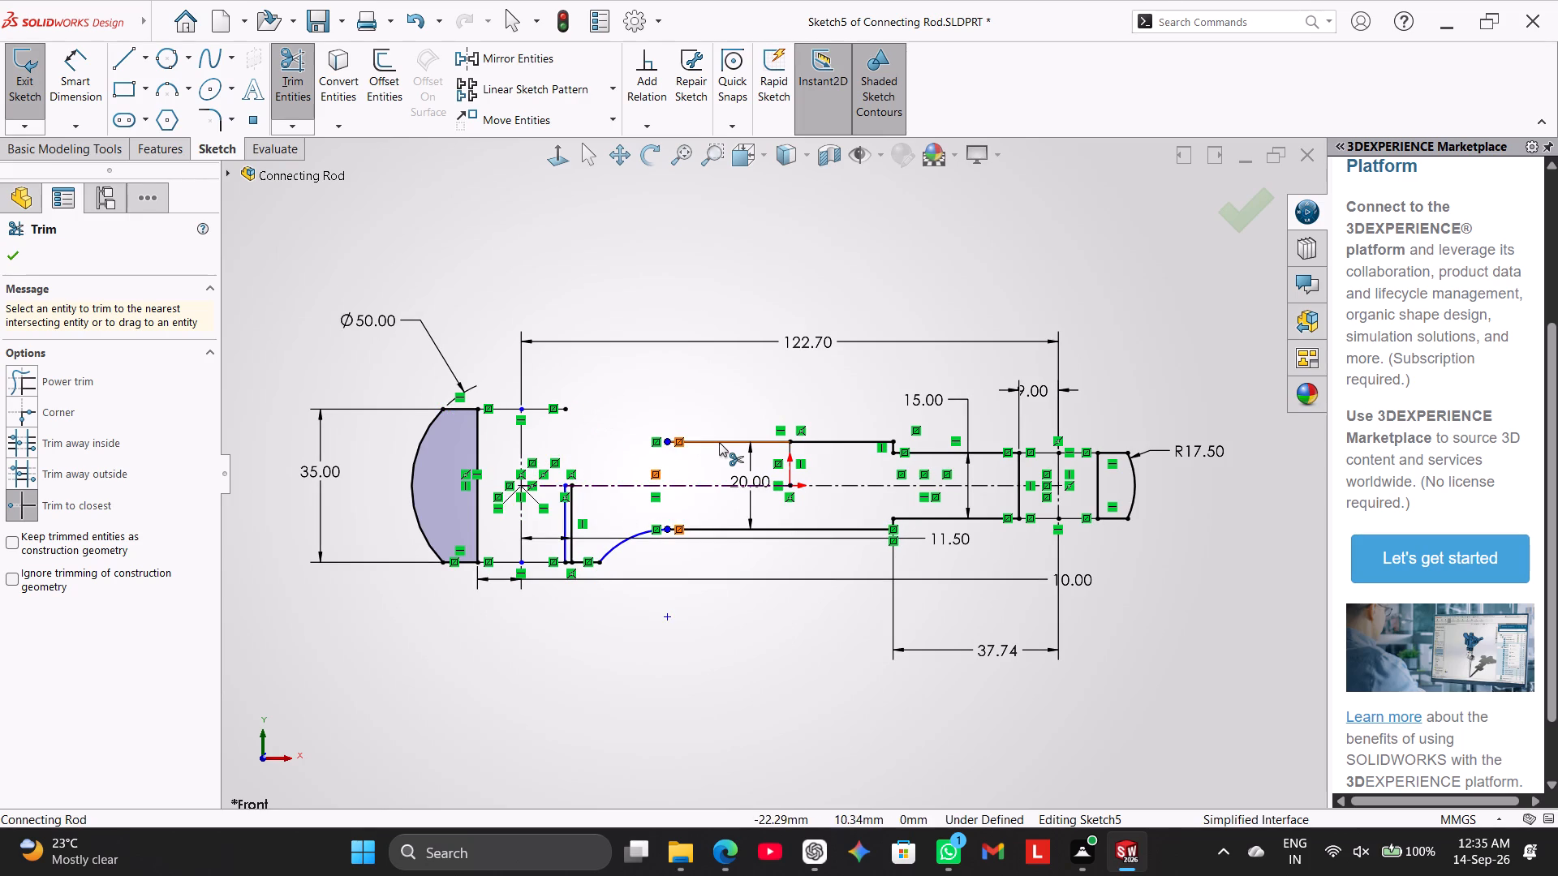
pyautogui.click(719, 442)
pyautogui.click(820, 443)
pyautogui.click(936, 452)
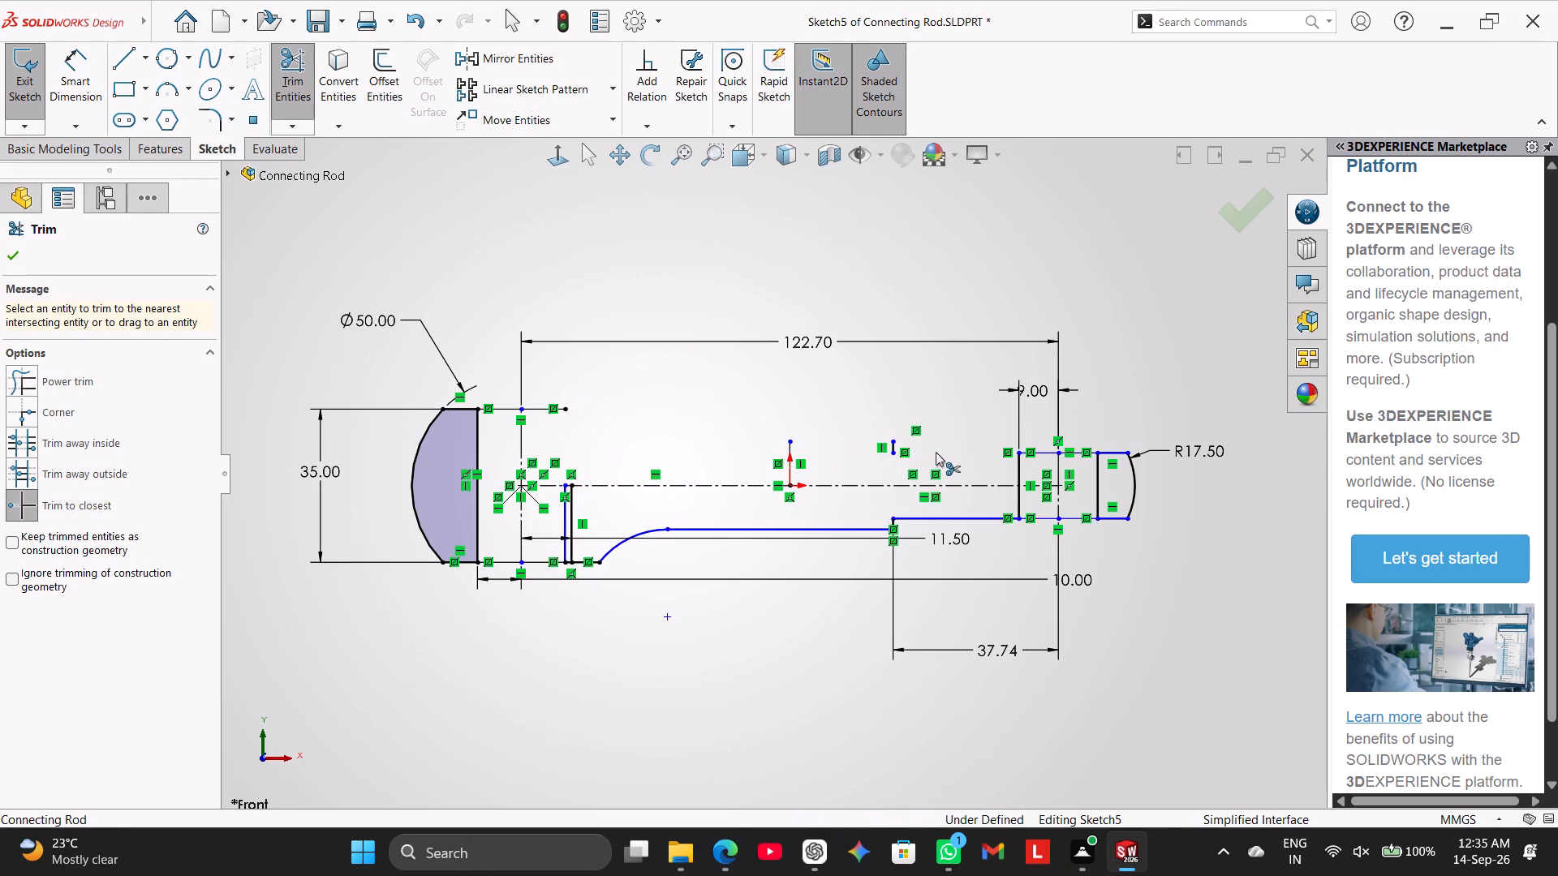
pyautogui.click(892, 445)
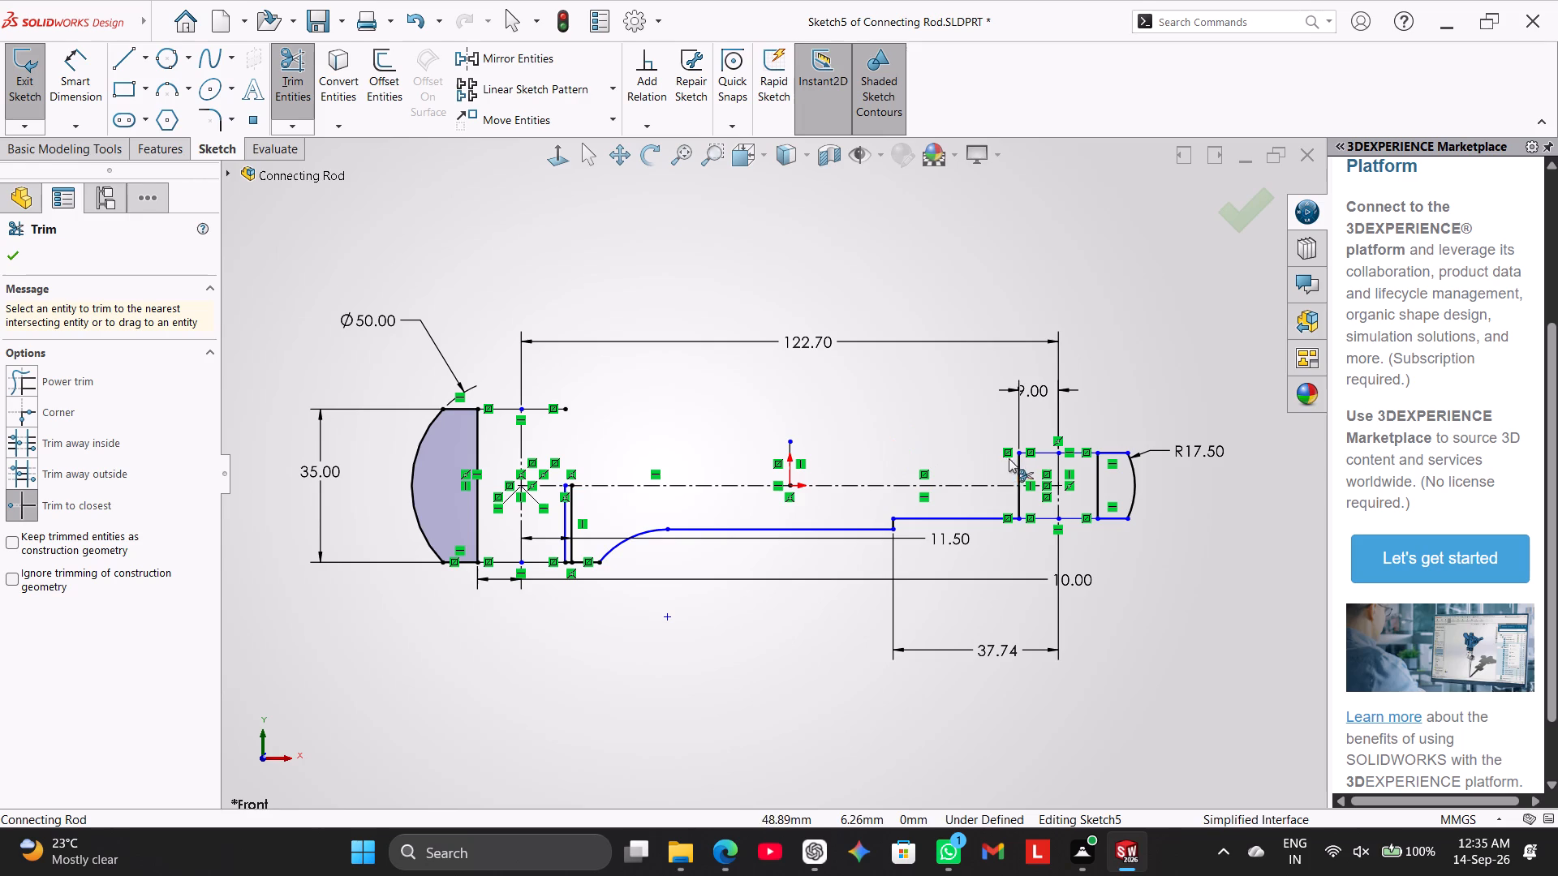
pyautogui.click(1018, 463)
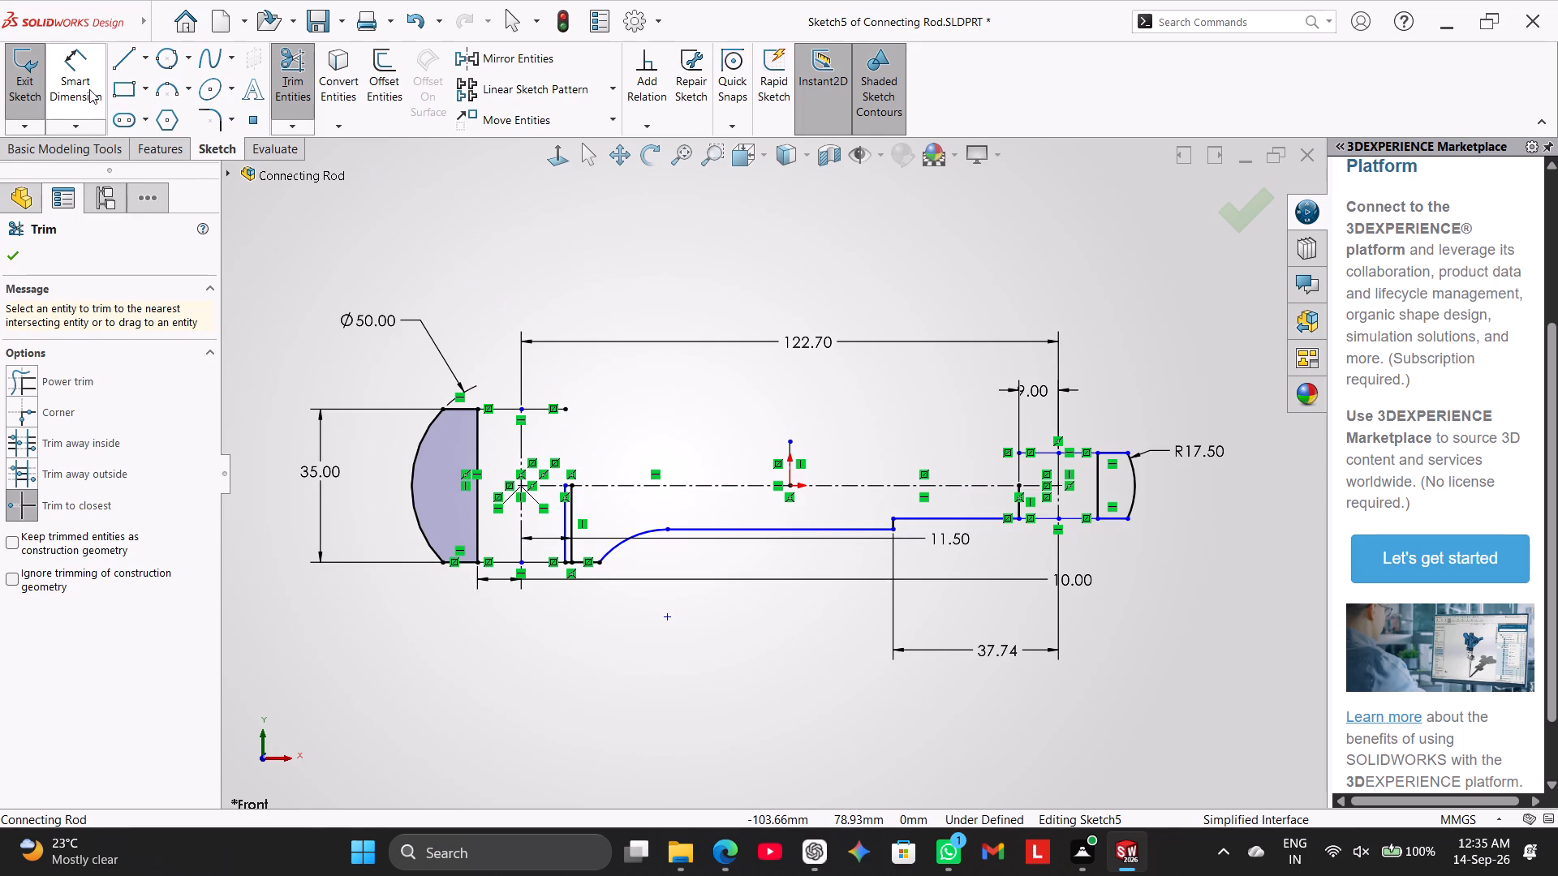
# Close the lower half of the shank profile with a line about 103.7 mm long on the horizontal centerline, joining the trimmed vertical end lines.
pyautogui.click(123, 52)
pyautogui.scroll(-2, 618, 513)
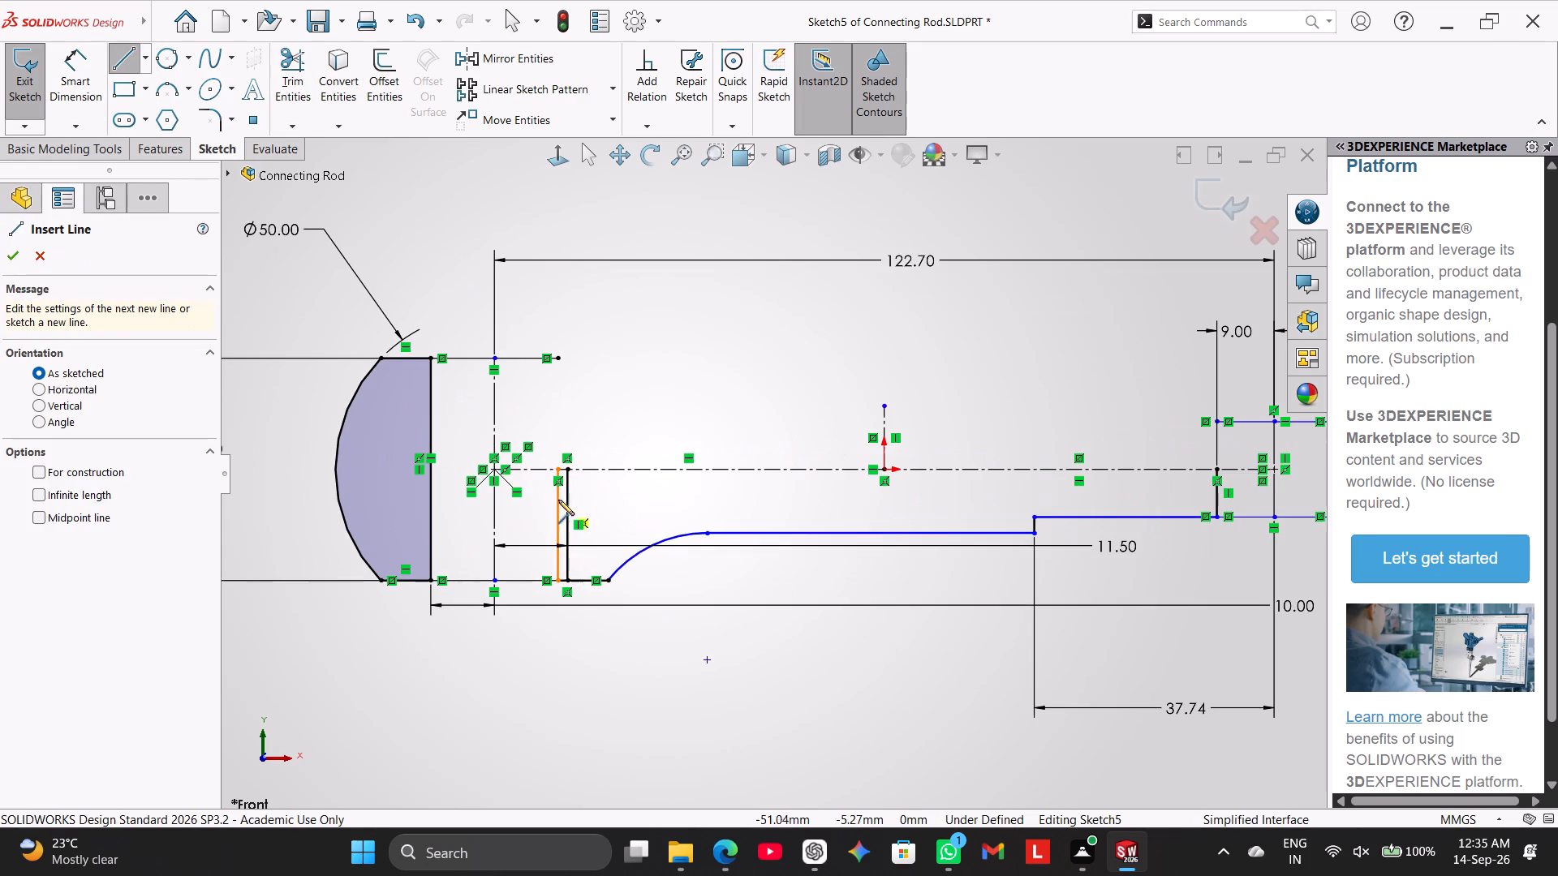
pyautogui.click(557, 468)
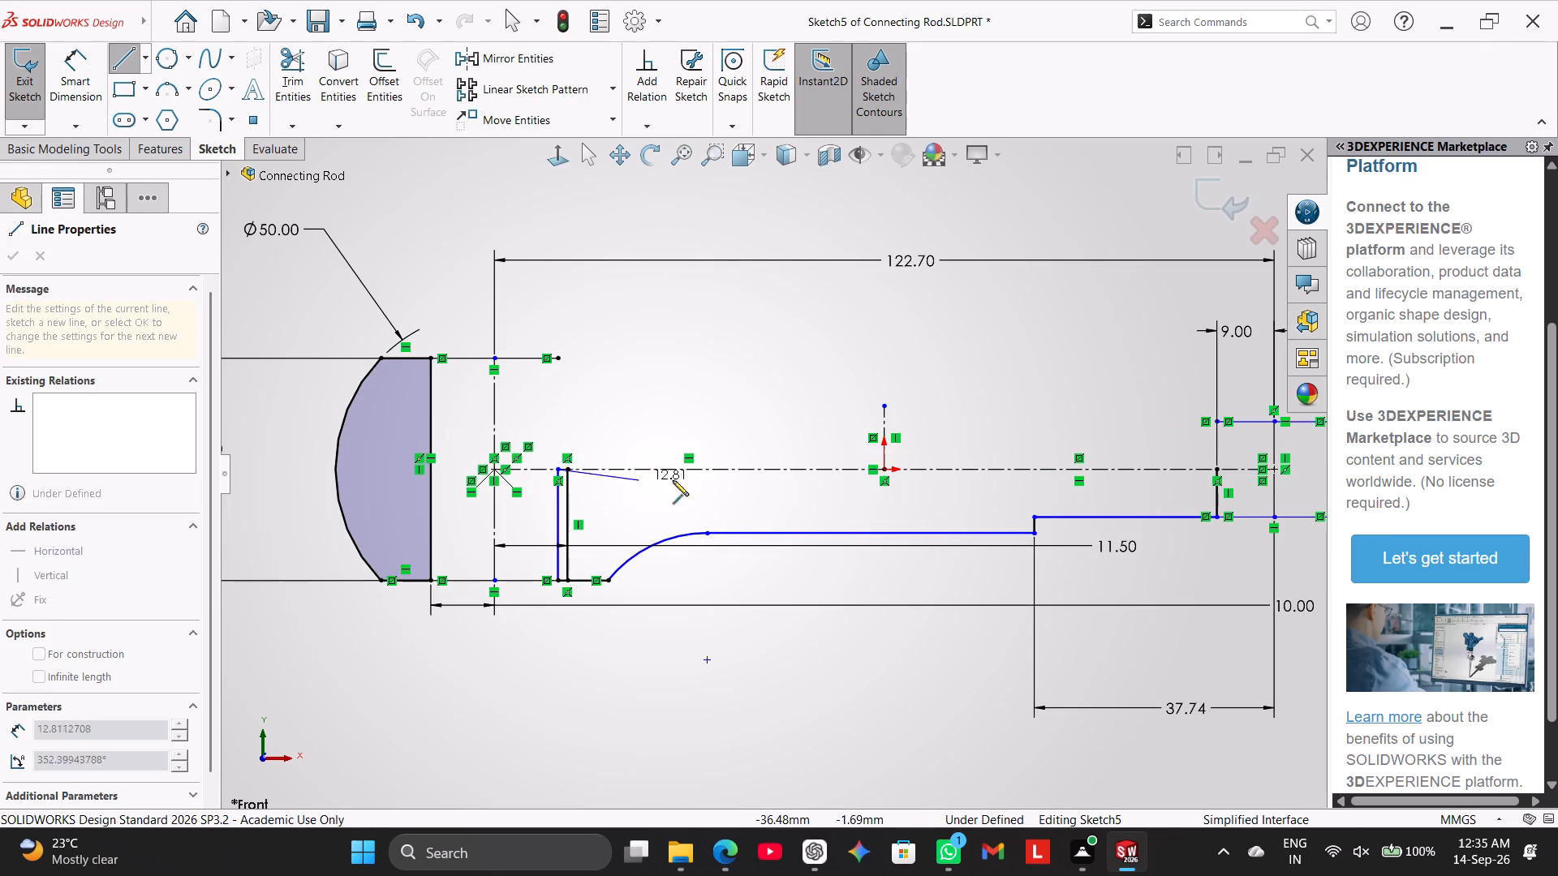
pyautogui.click(1217, 470)
pyautogui.rightClick(920, 333)
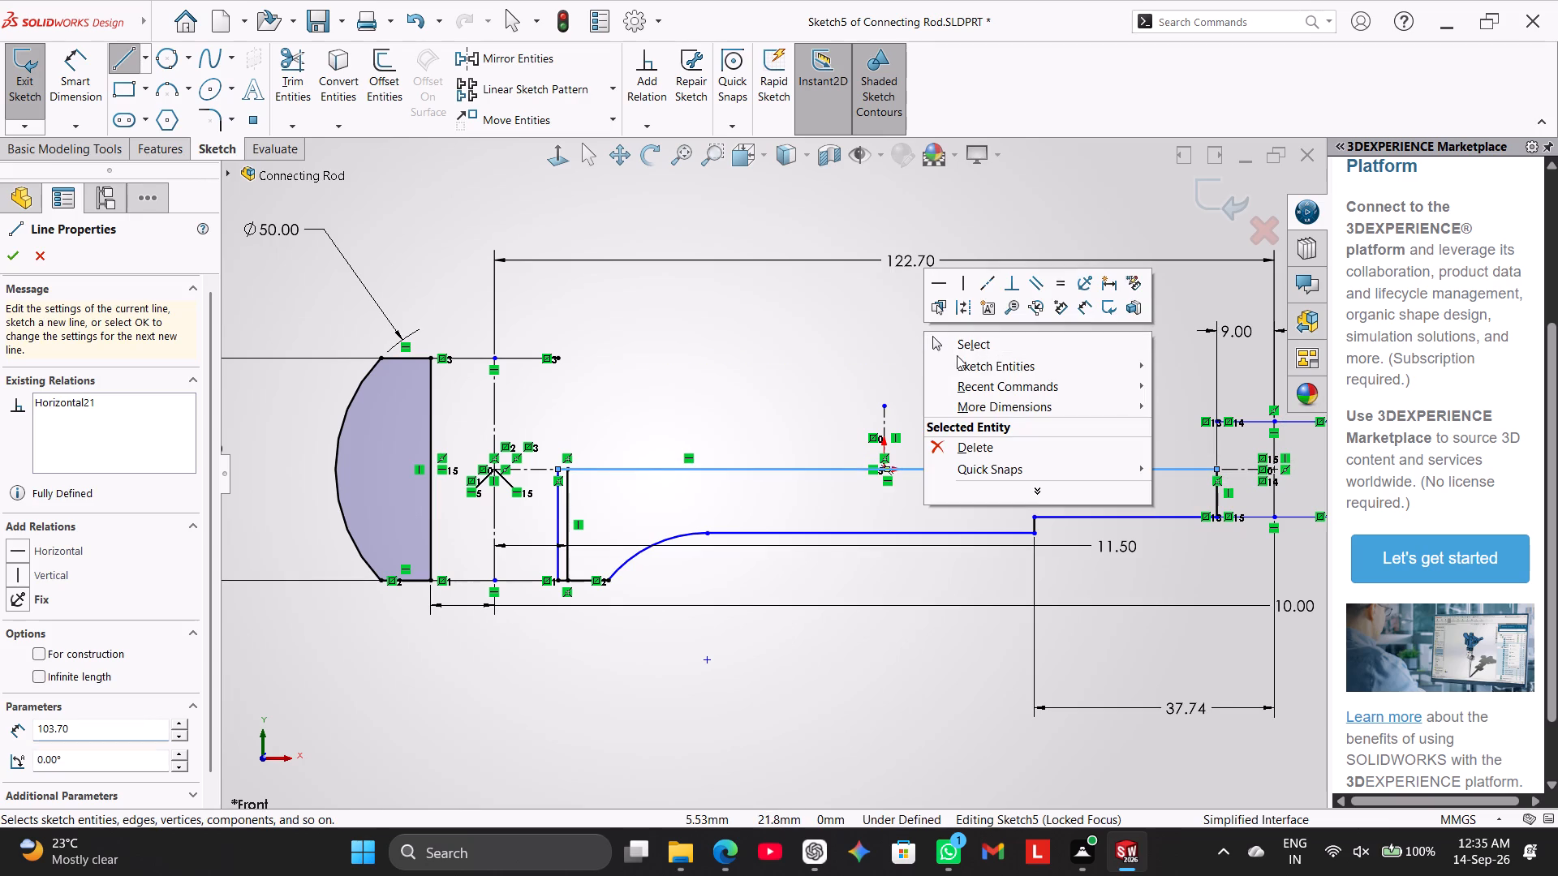
pyautogui.click(965, 346)
pyautogui.scroll(1, 818, 627)
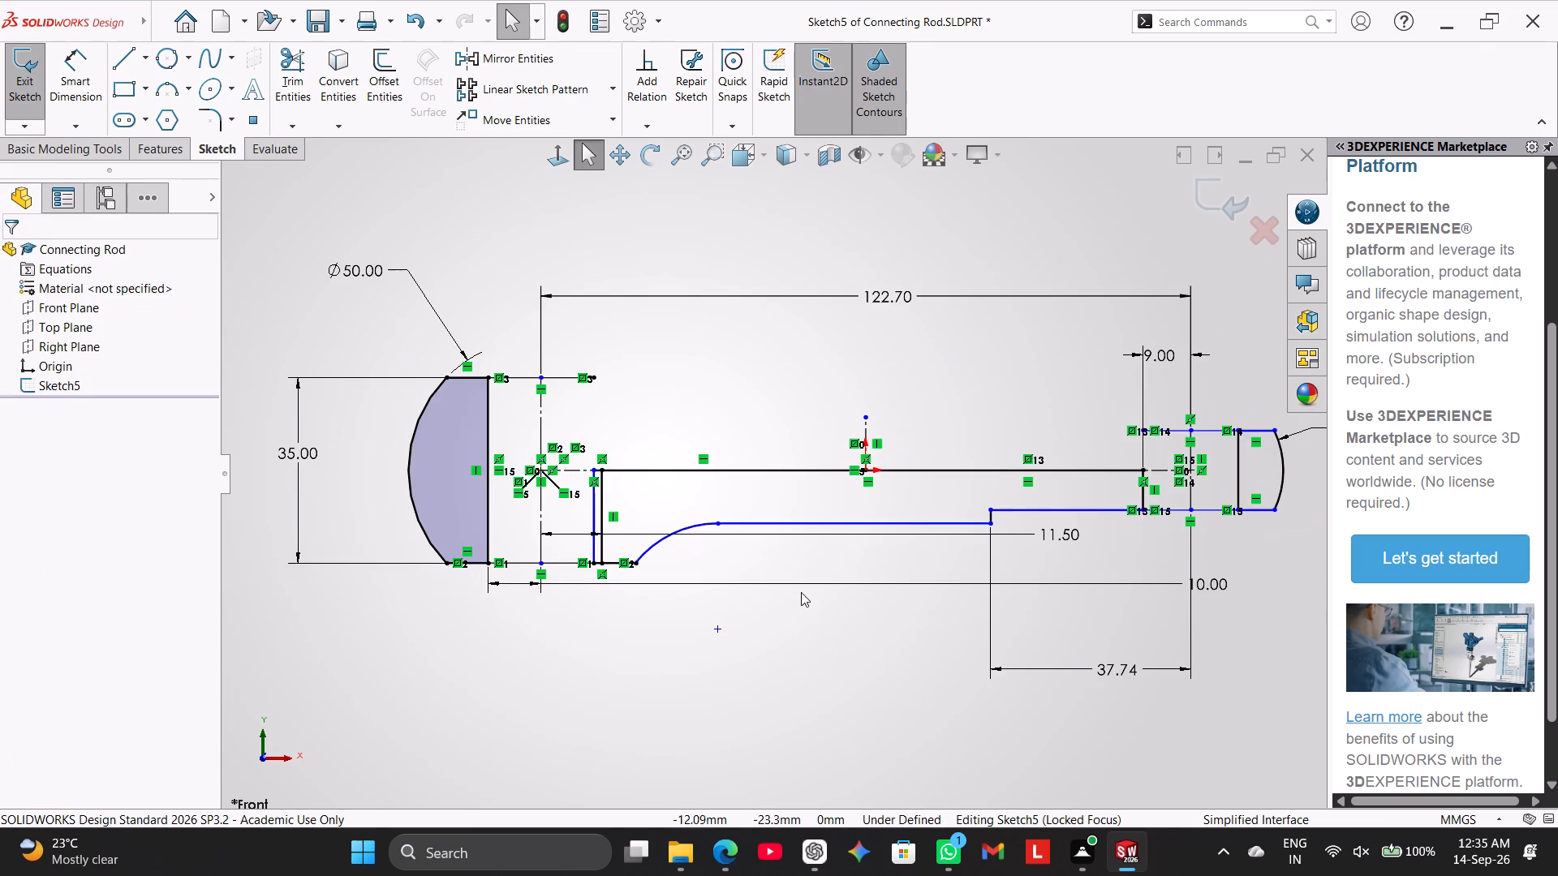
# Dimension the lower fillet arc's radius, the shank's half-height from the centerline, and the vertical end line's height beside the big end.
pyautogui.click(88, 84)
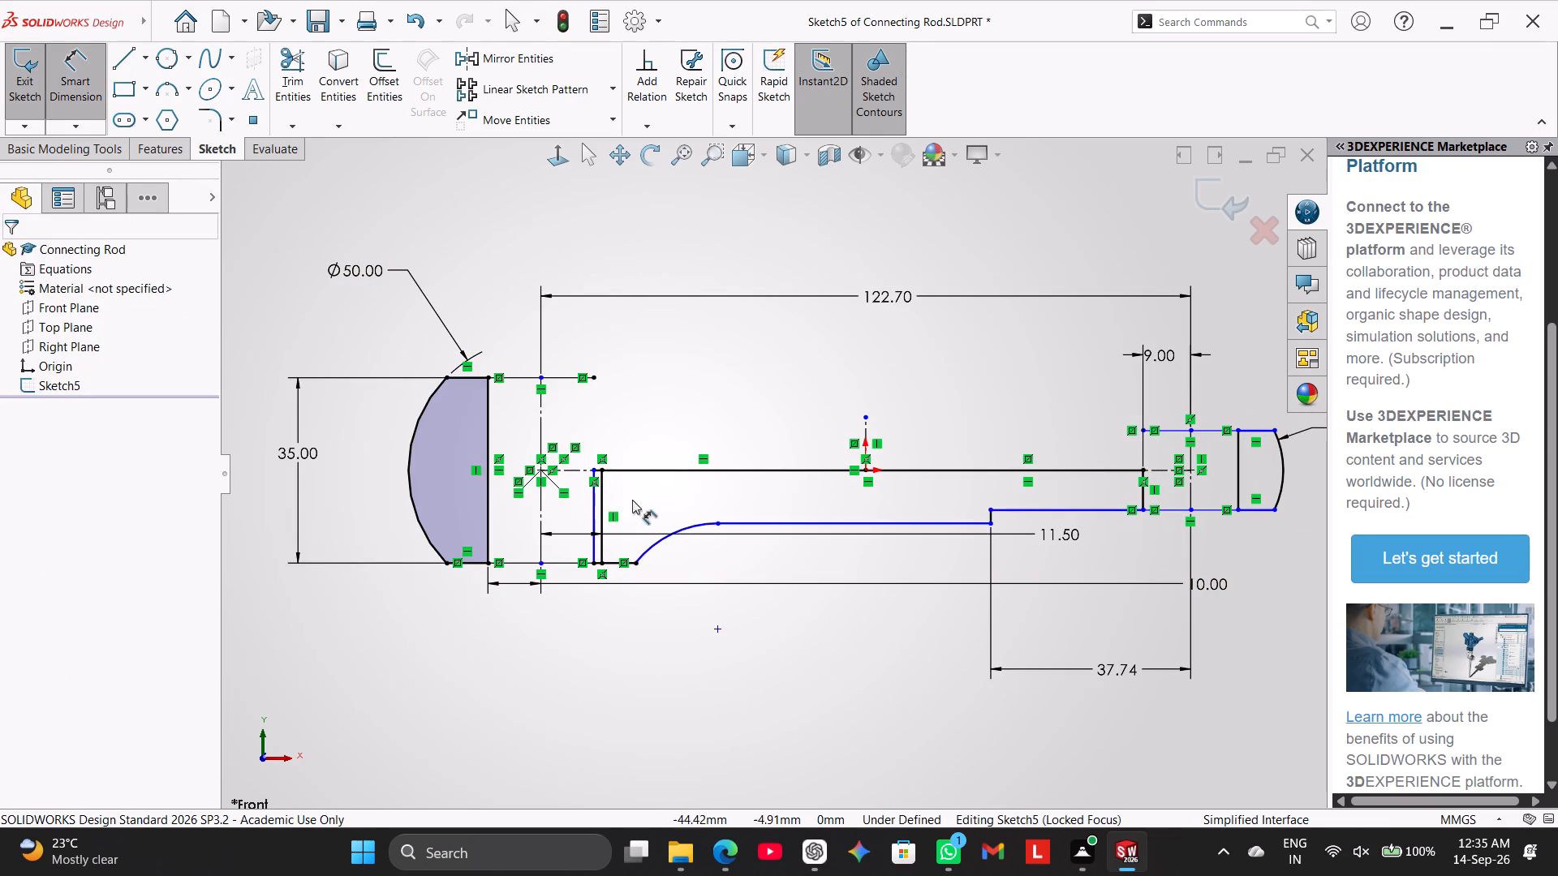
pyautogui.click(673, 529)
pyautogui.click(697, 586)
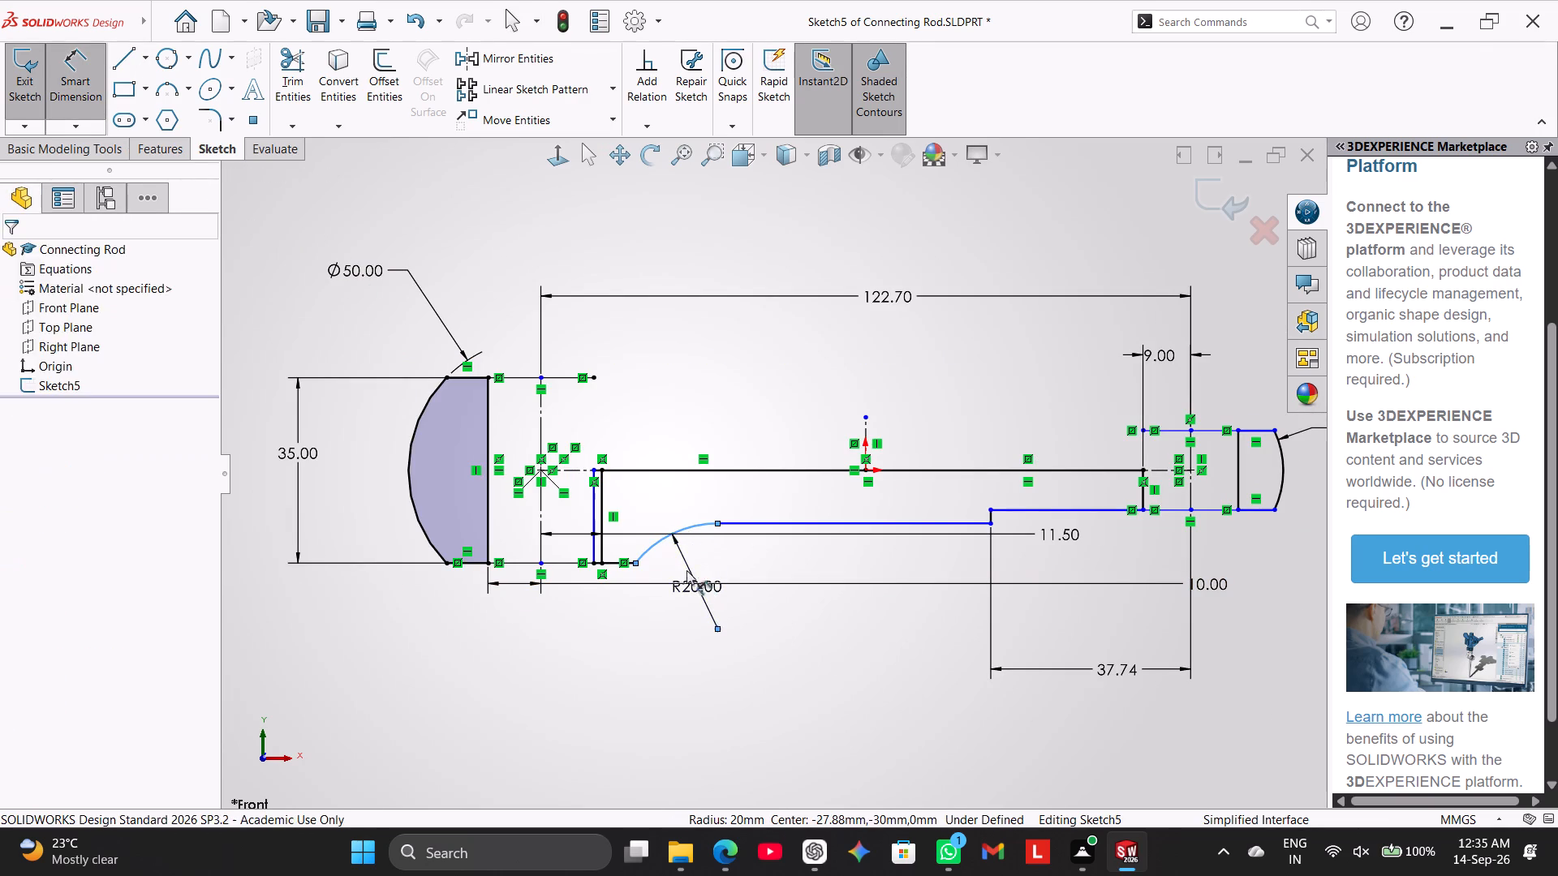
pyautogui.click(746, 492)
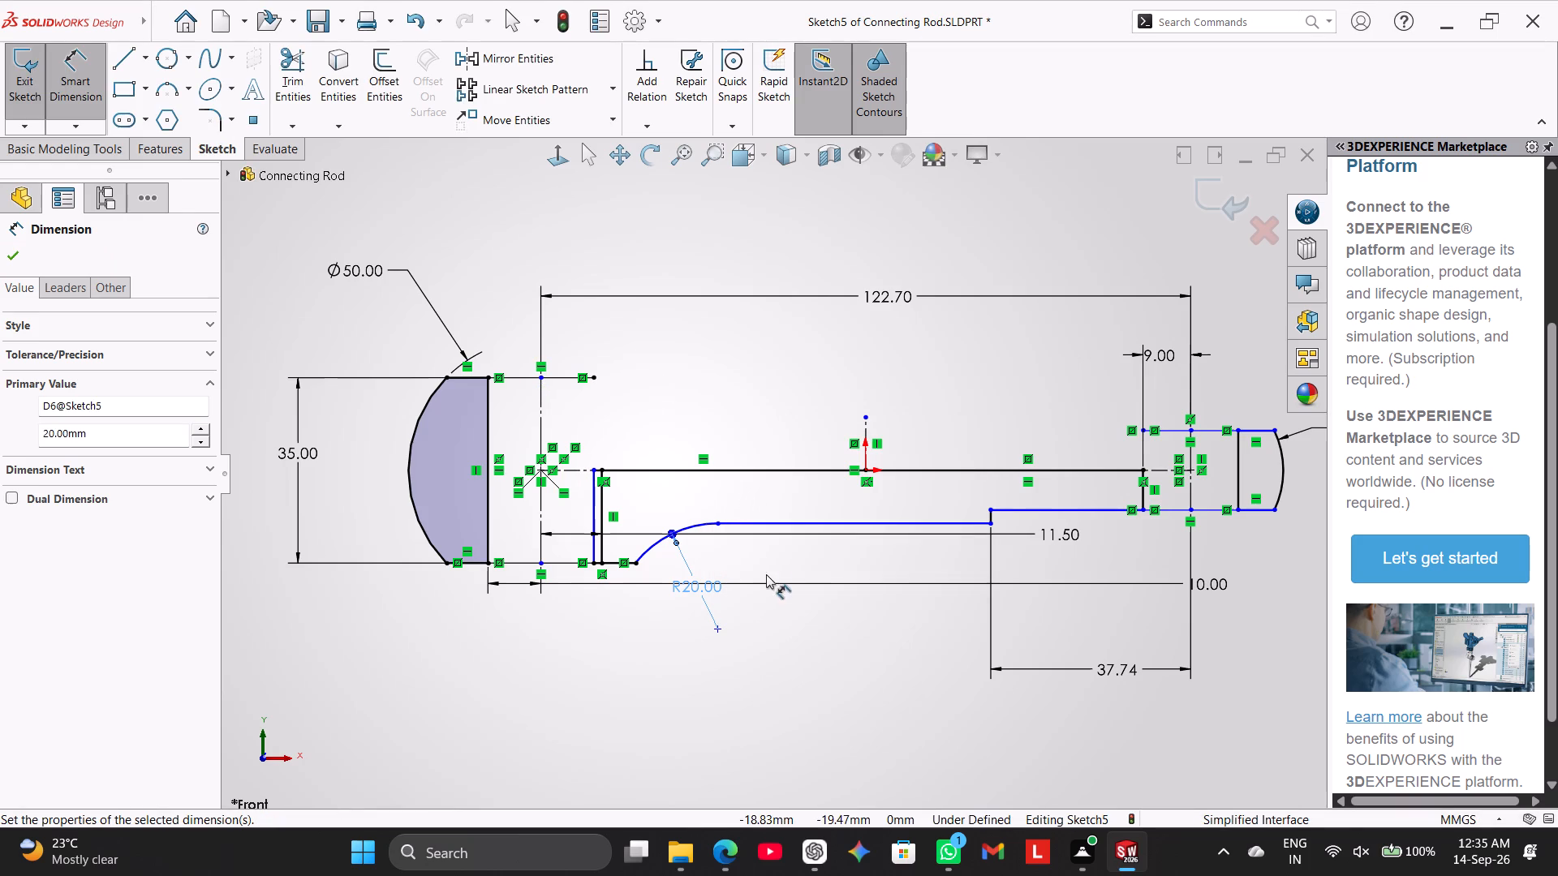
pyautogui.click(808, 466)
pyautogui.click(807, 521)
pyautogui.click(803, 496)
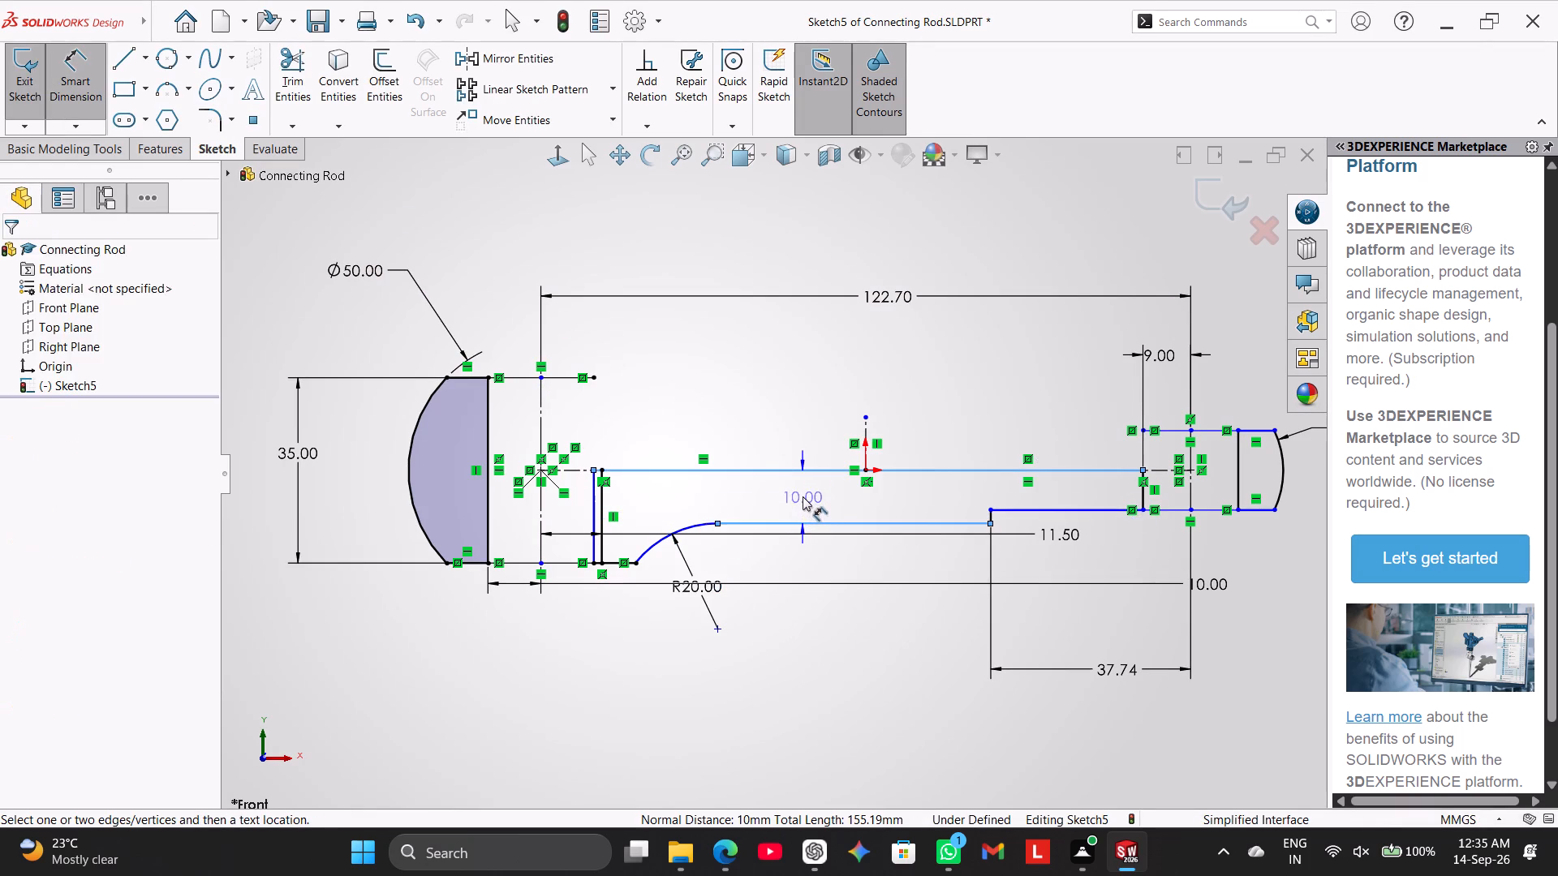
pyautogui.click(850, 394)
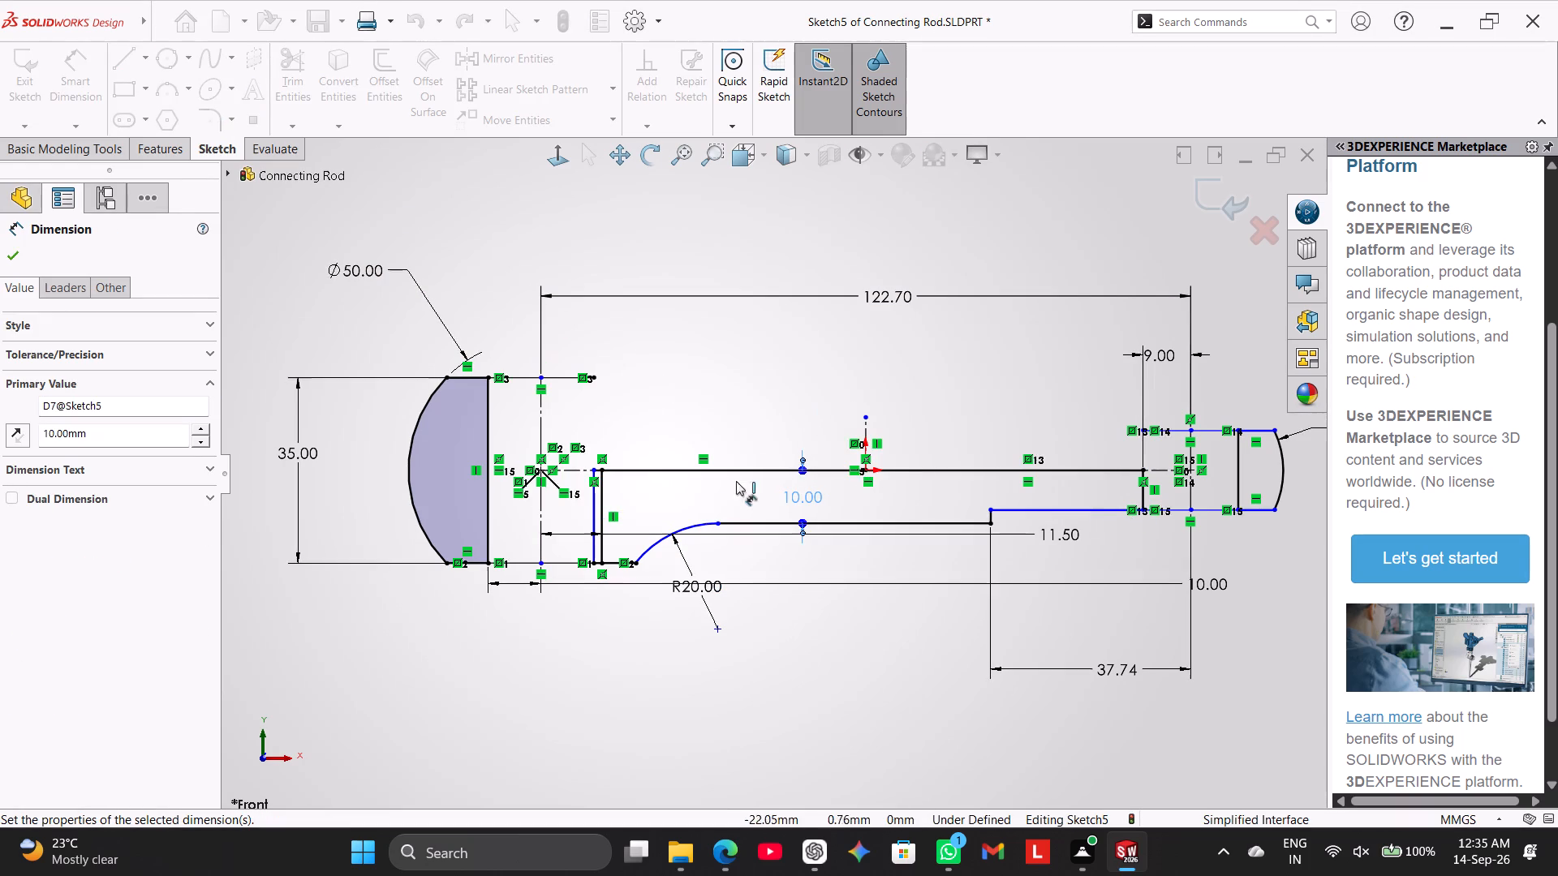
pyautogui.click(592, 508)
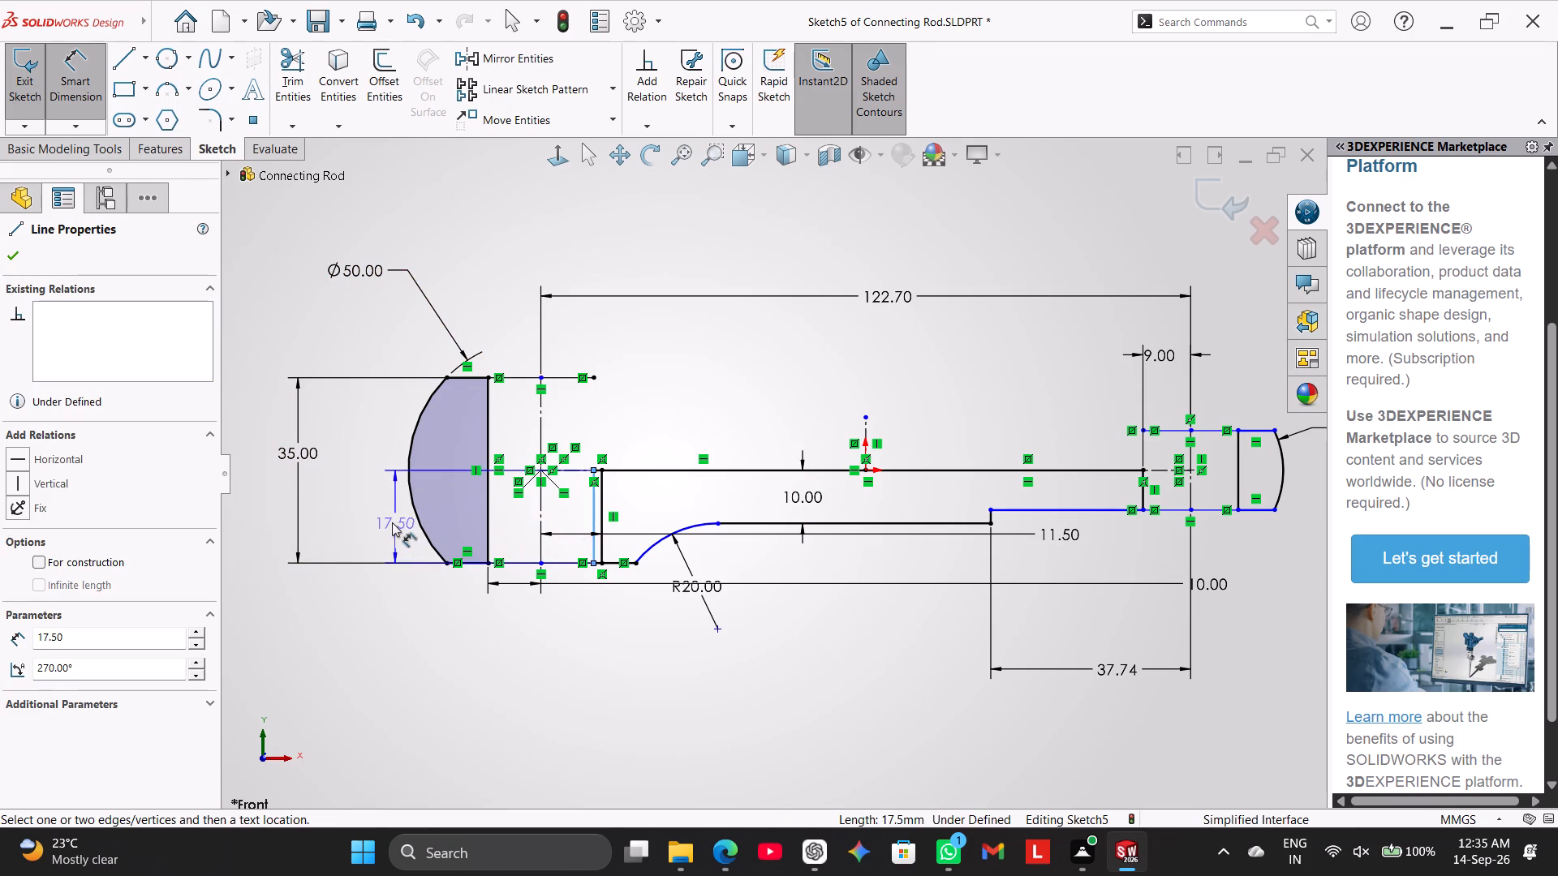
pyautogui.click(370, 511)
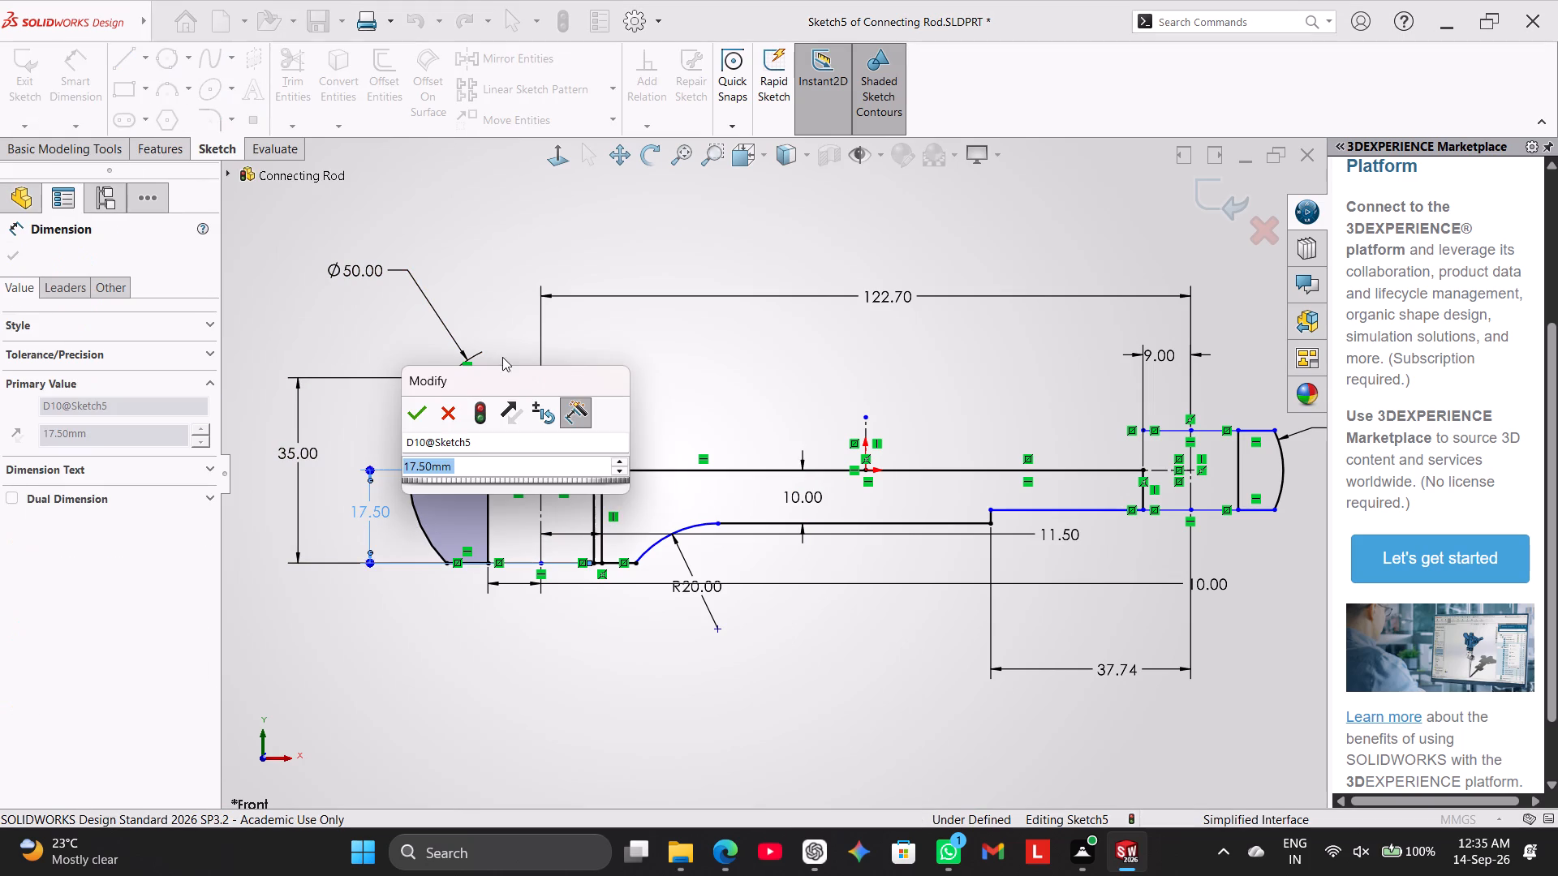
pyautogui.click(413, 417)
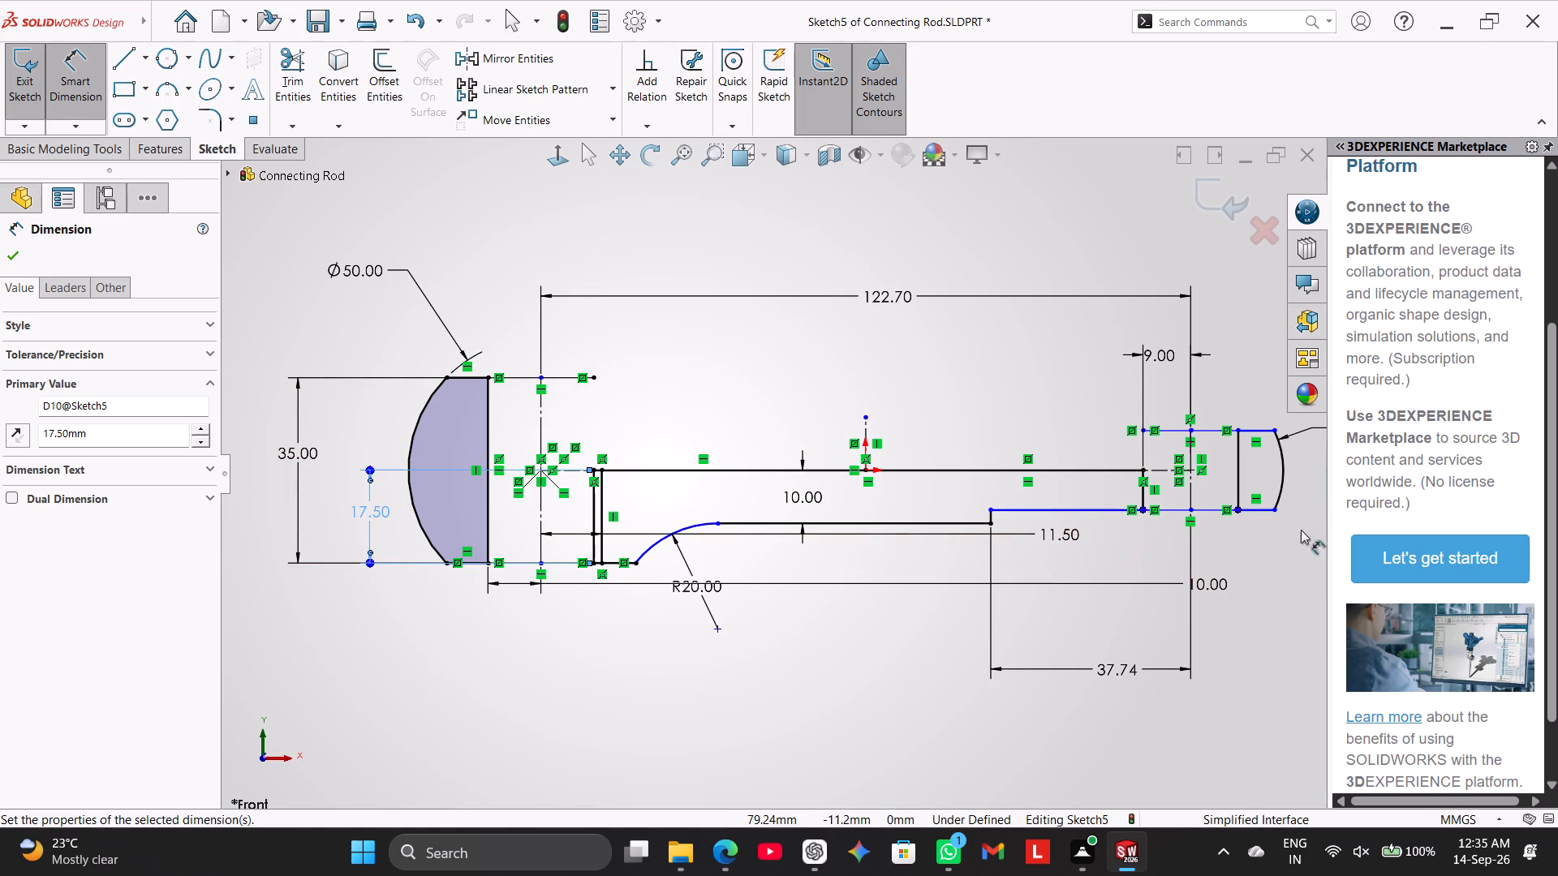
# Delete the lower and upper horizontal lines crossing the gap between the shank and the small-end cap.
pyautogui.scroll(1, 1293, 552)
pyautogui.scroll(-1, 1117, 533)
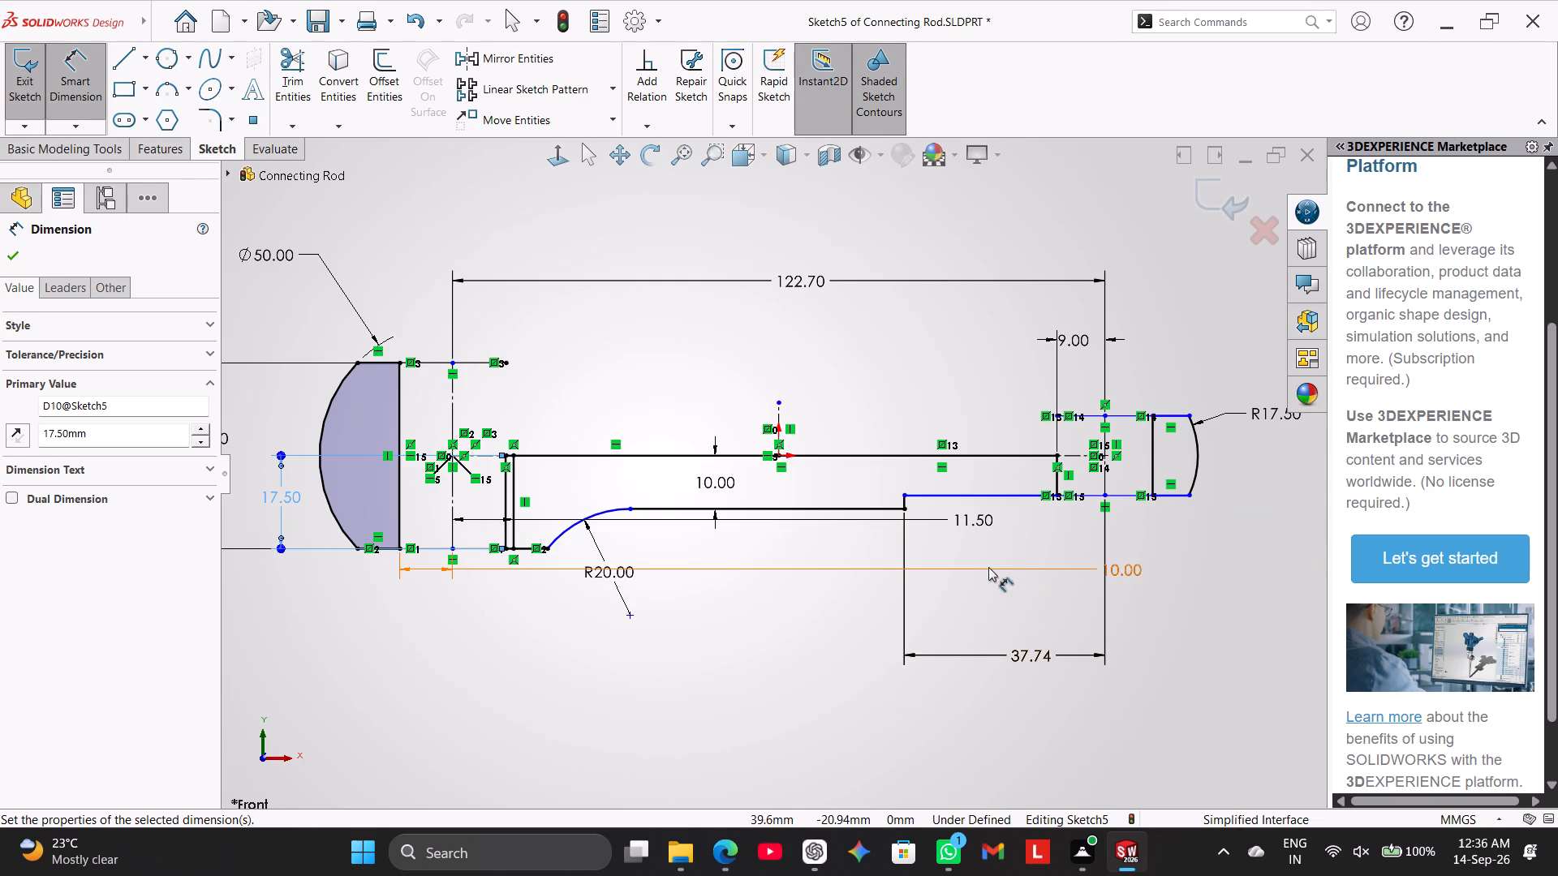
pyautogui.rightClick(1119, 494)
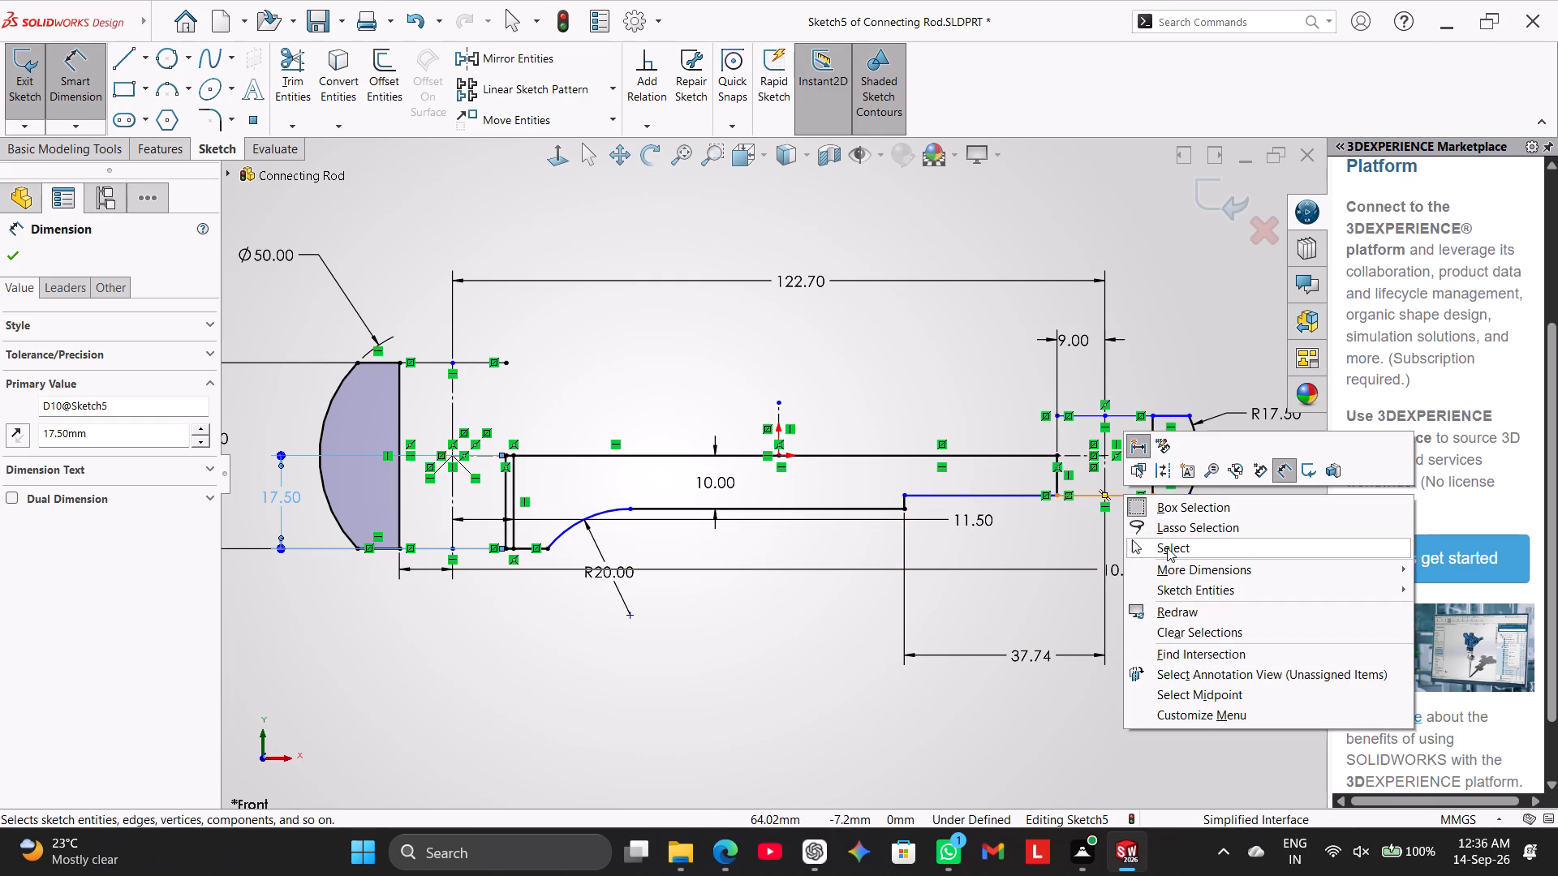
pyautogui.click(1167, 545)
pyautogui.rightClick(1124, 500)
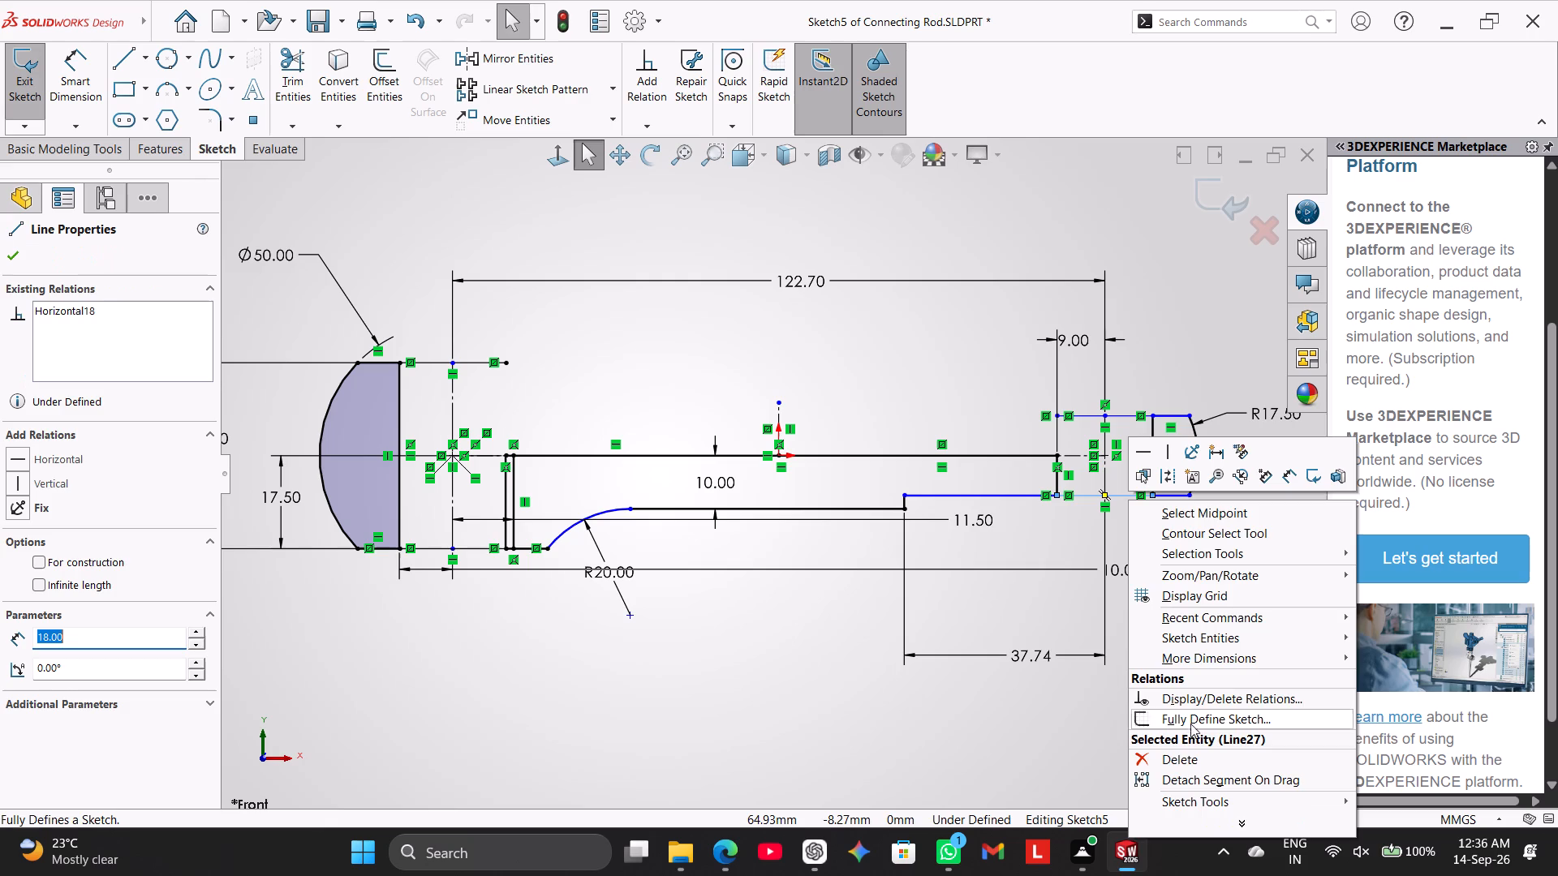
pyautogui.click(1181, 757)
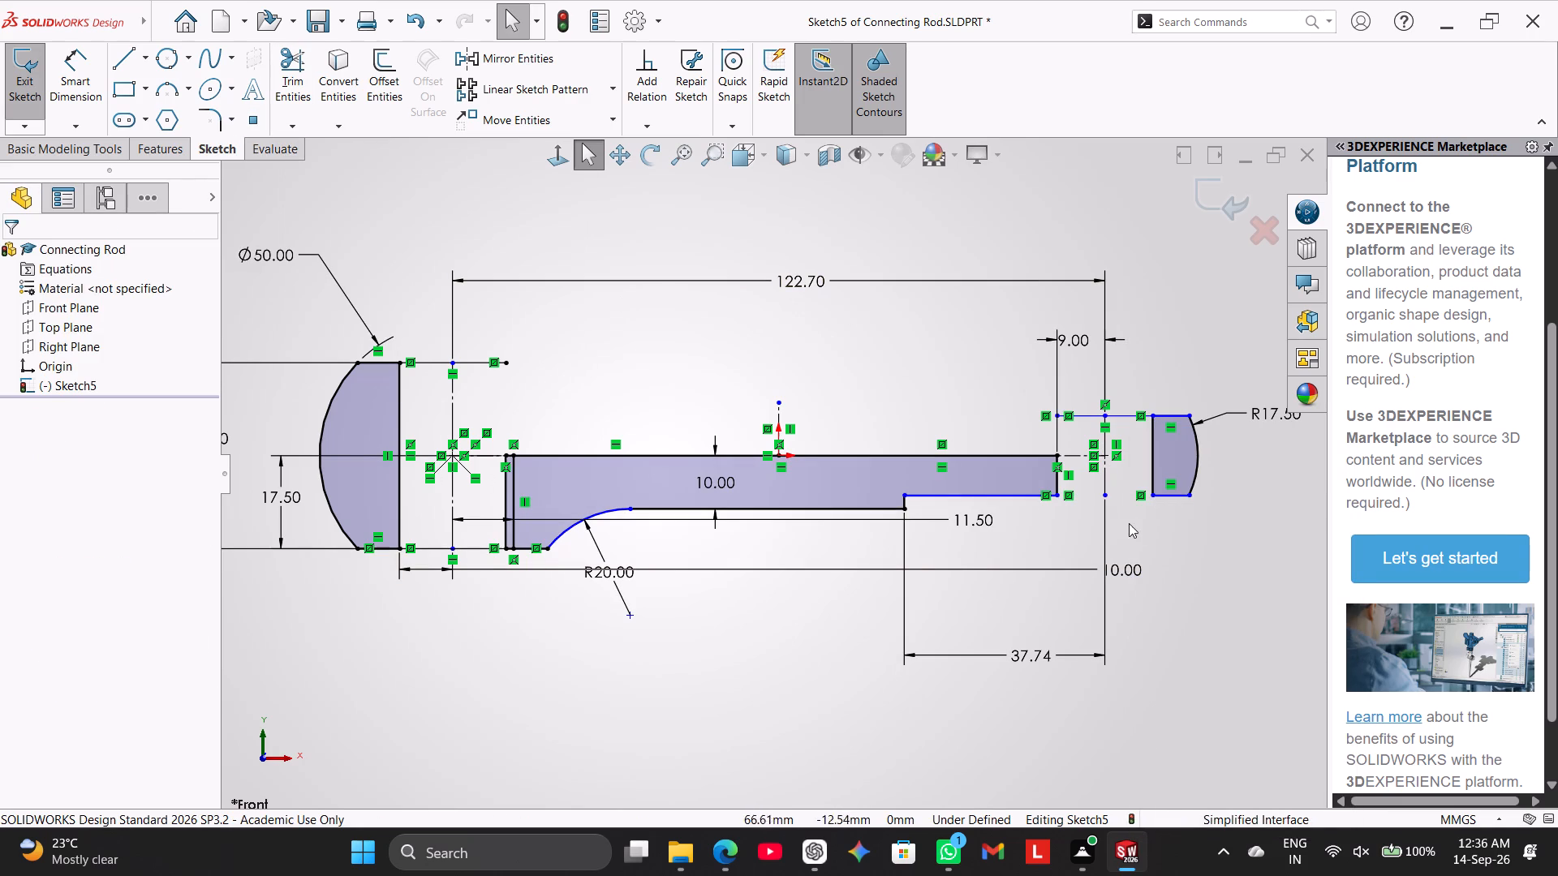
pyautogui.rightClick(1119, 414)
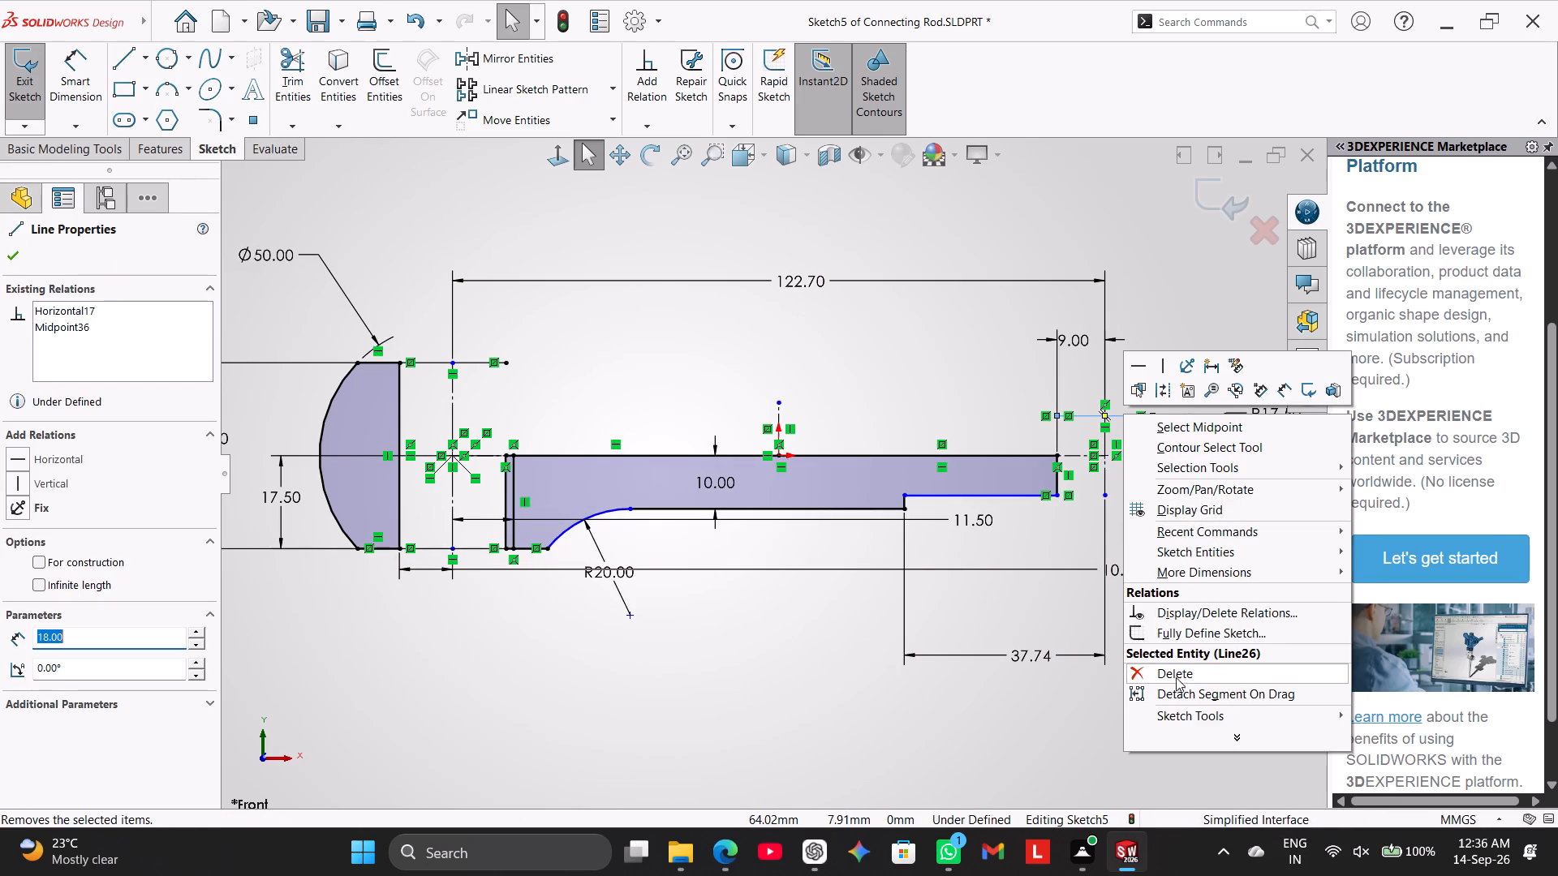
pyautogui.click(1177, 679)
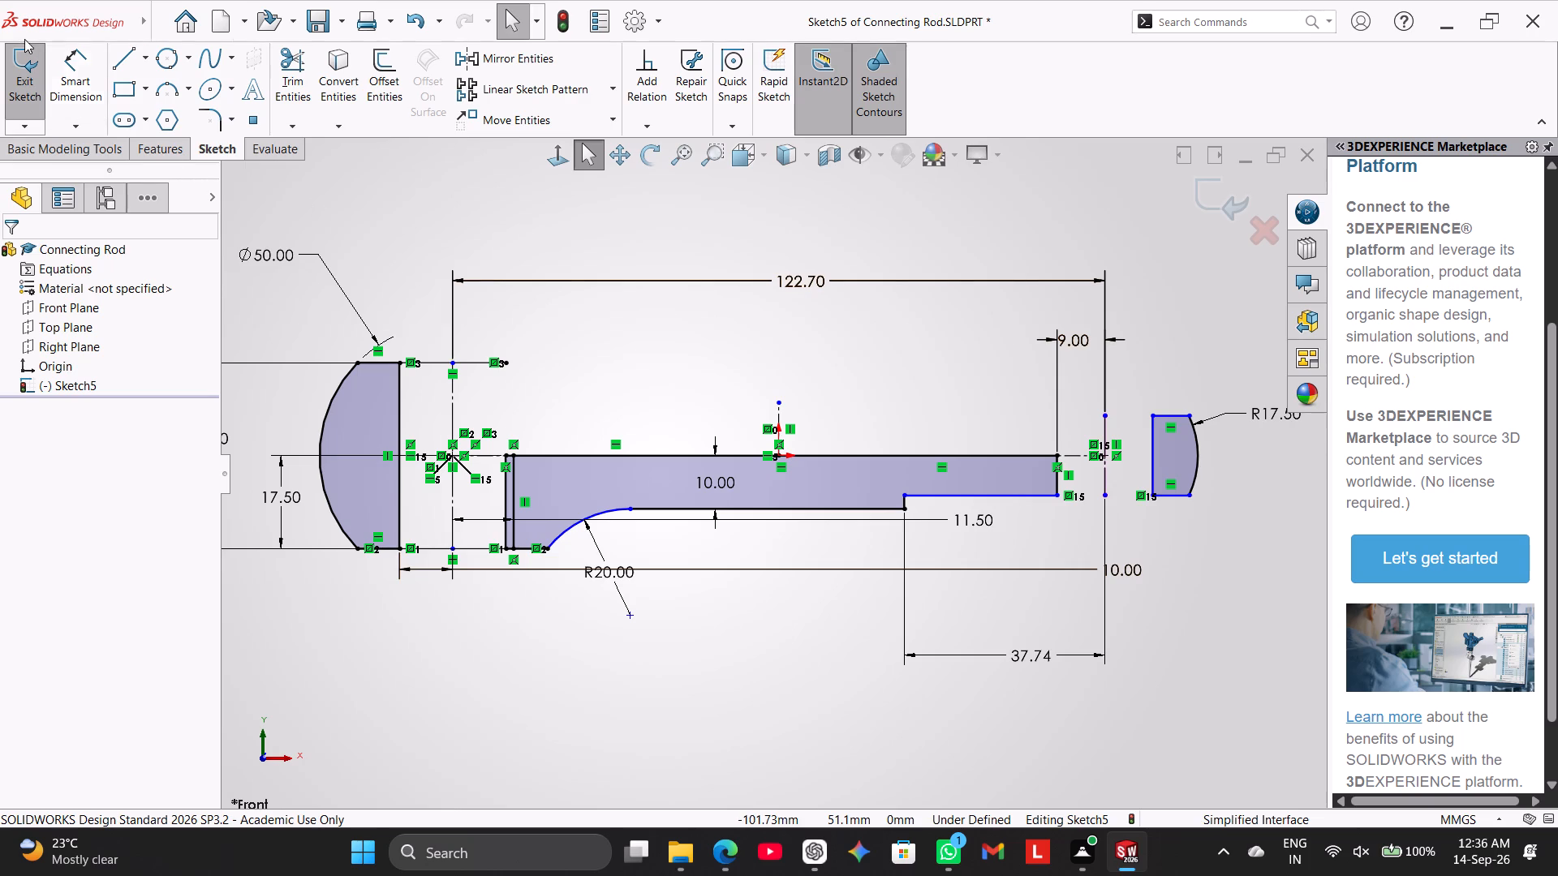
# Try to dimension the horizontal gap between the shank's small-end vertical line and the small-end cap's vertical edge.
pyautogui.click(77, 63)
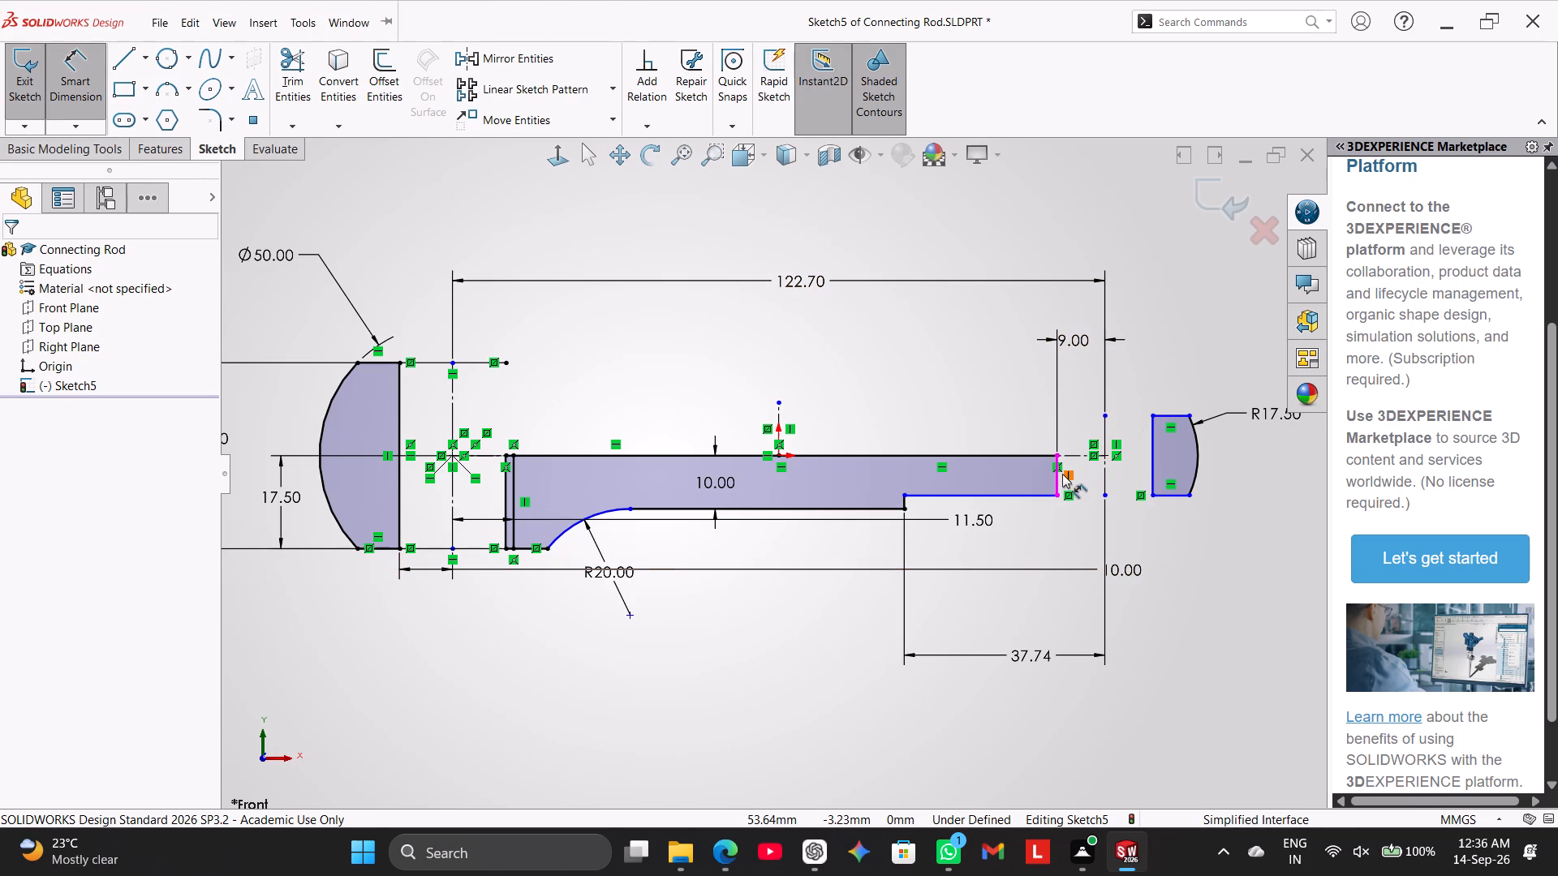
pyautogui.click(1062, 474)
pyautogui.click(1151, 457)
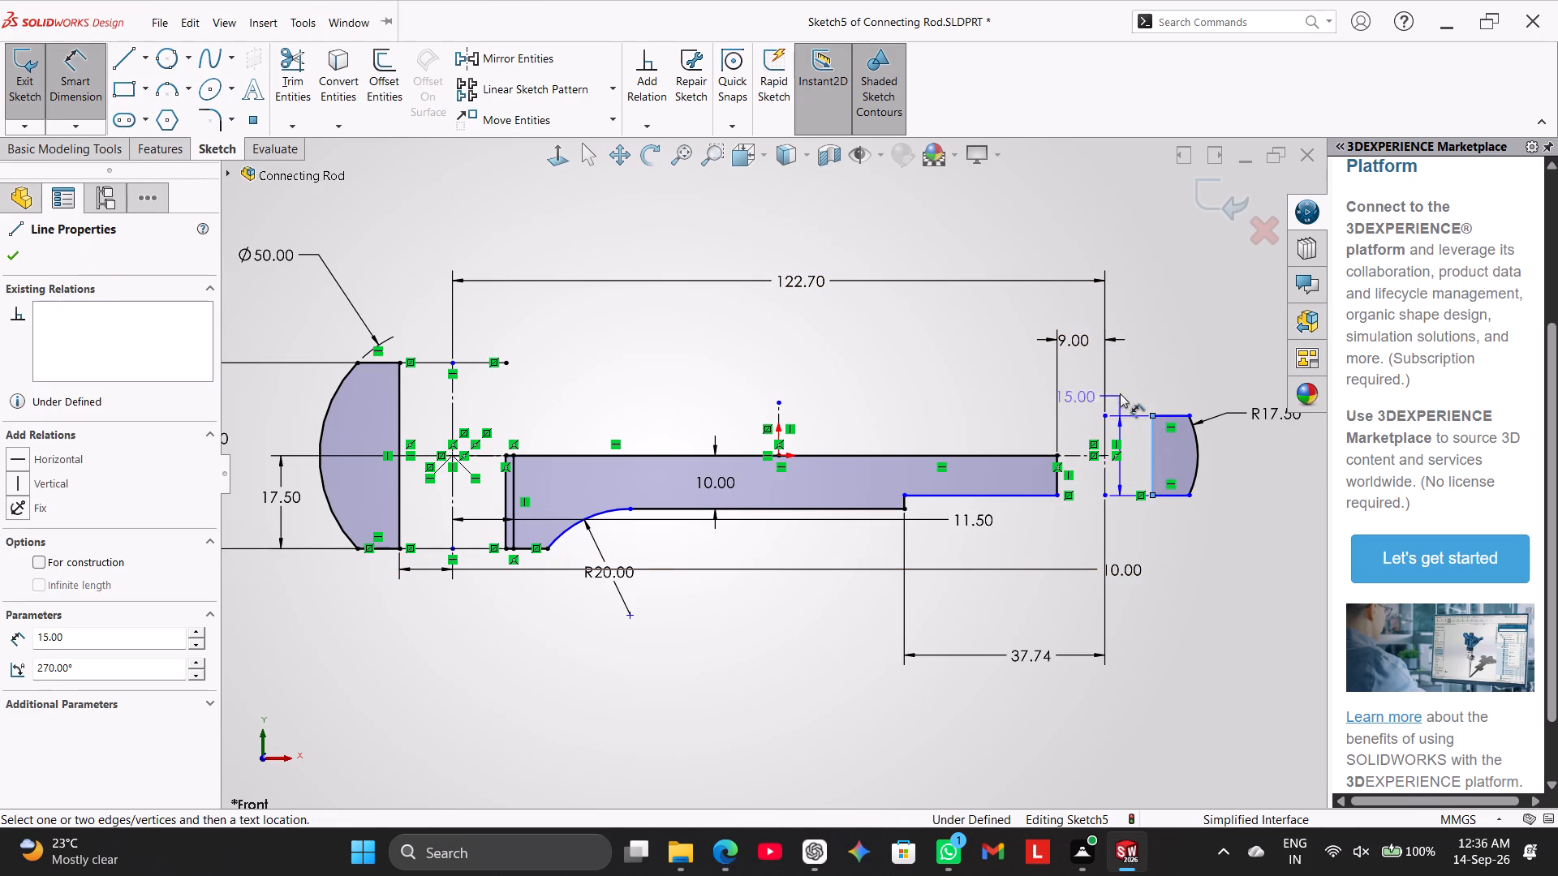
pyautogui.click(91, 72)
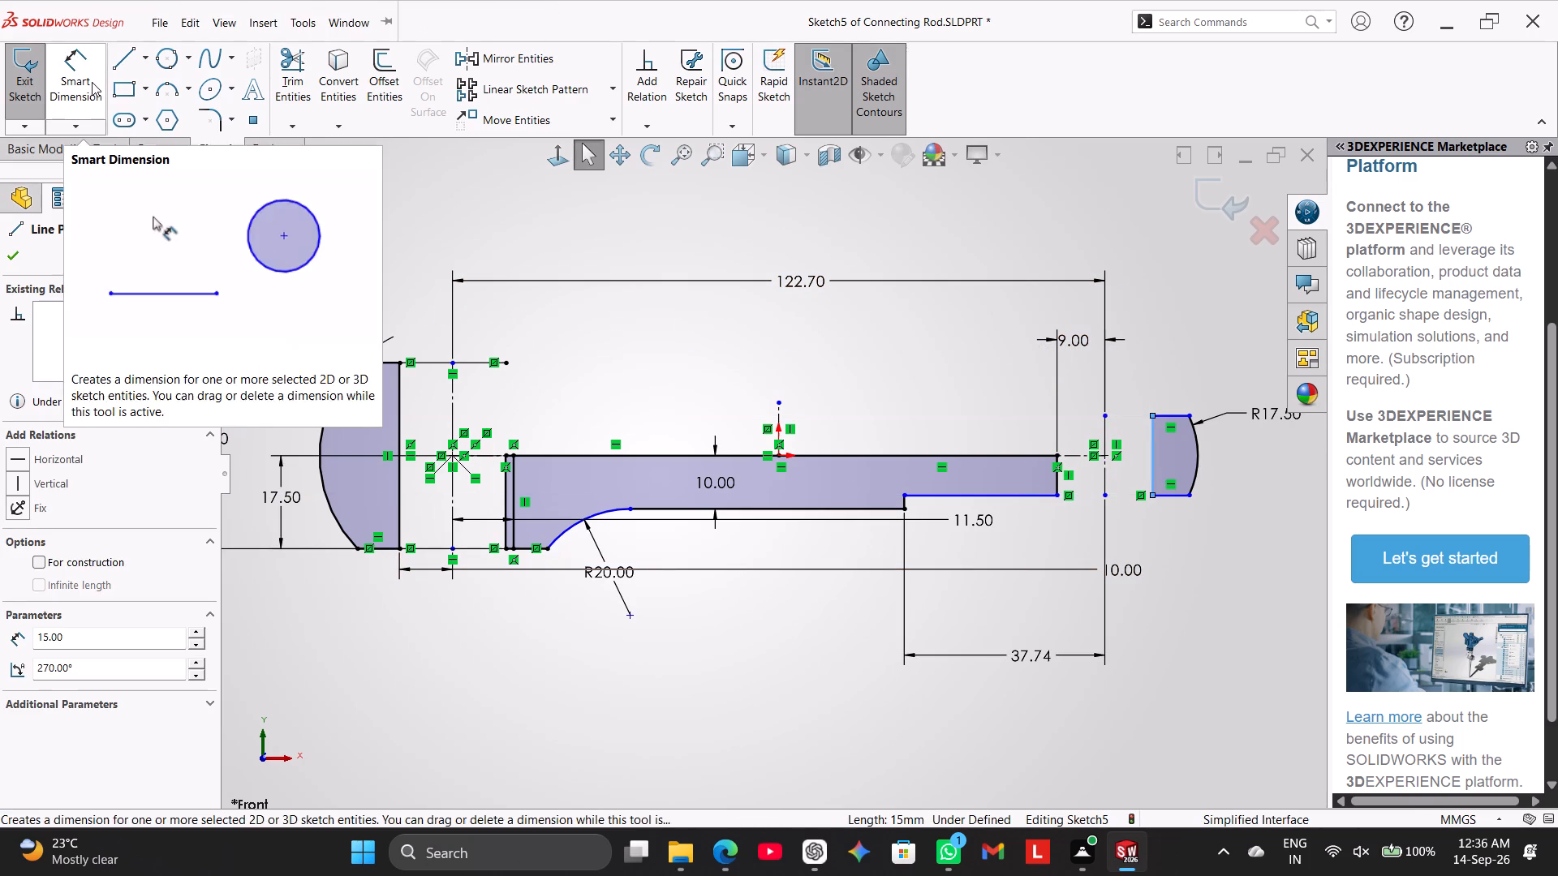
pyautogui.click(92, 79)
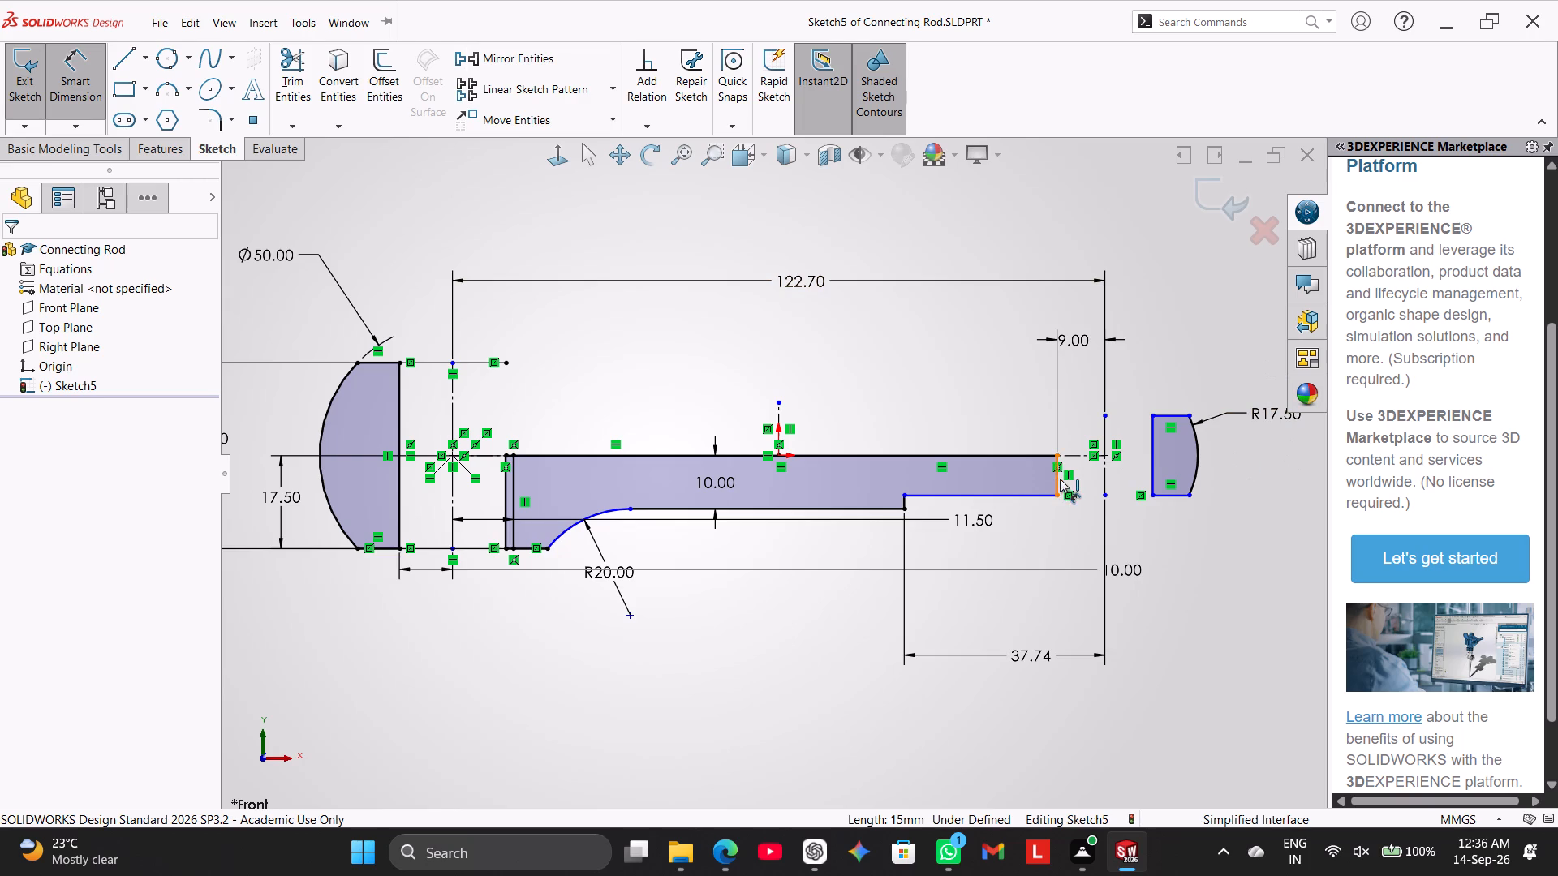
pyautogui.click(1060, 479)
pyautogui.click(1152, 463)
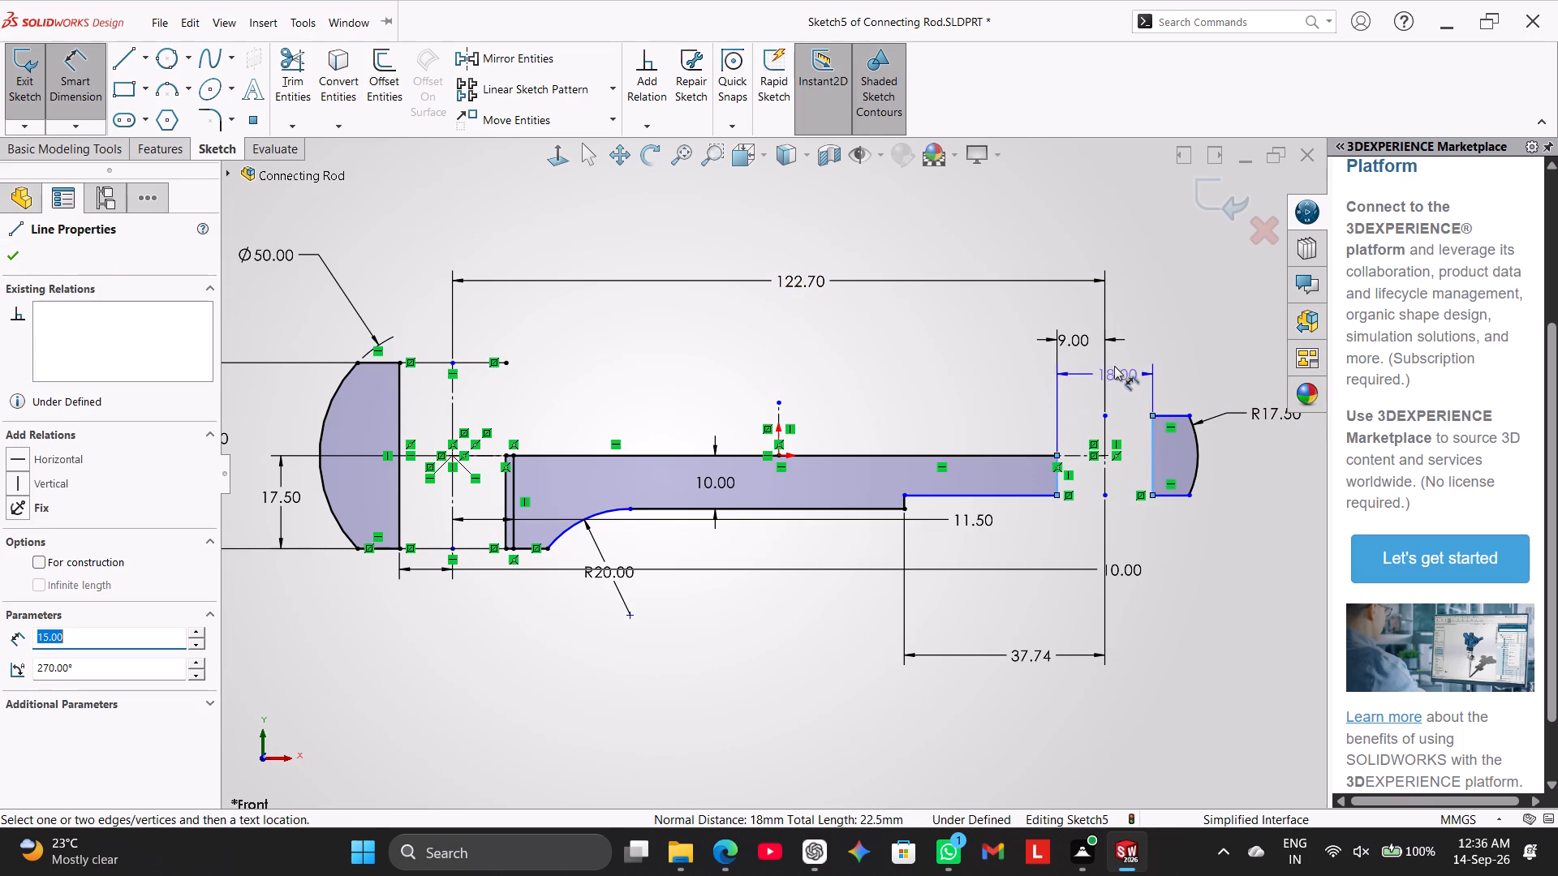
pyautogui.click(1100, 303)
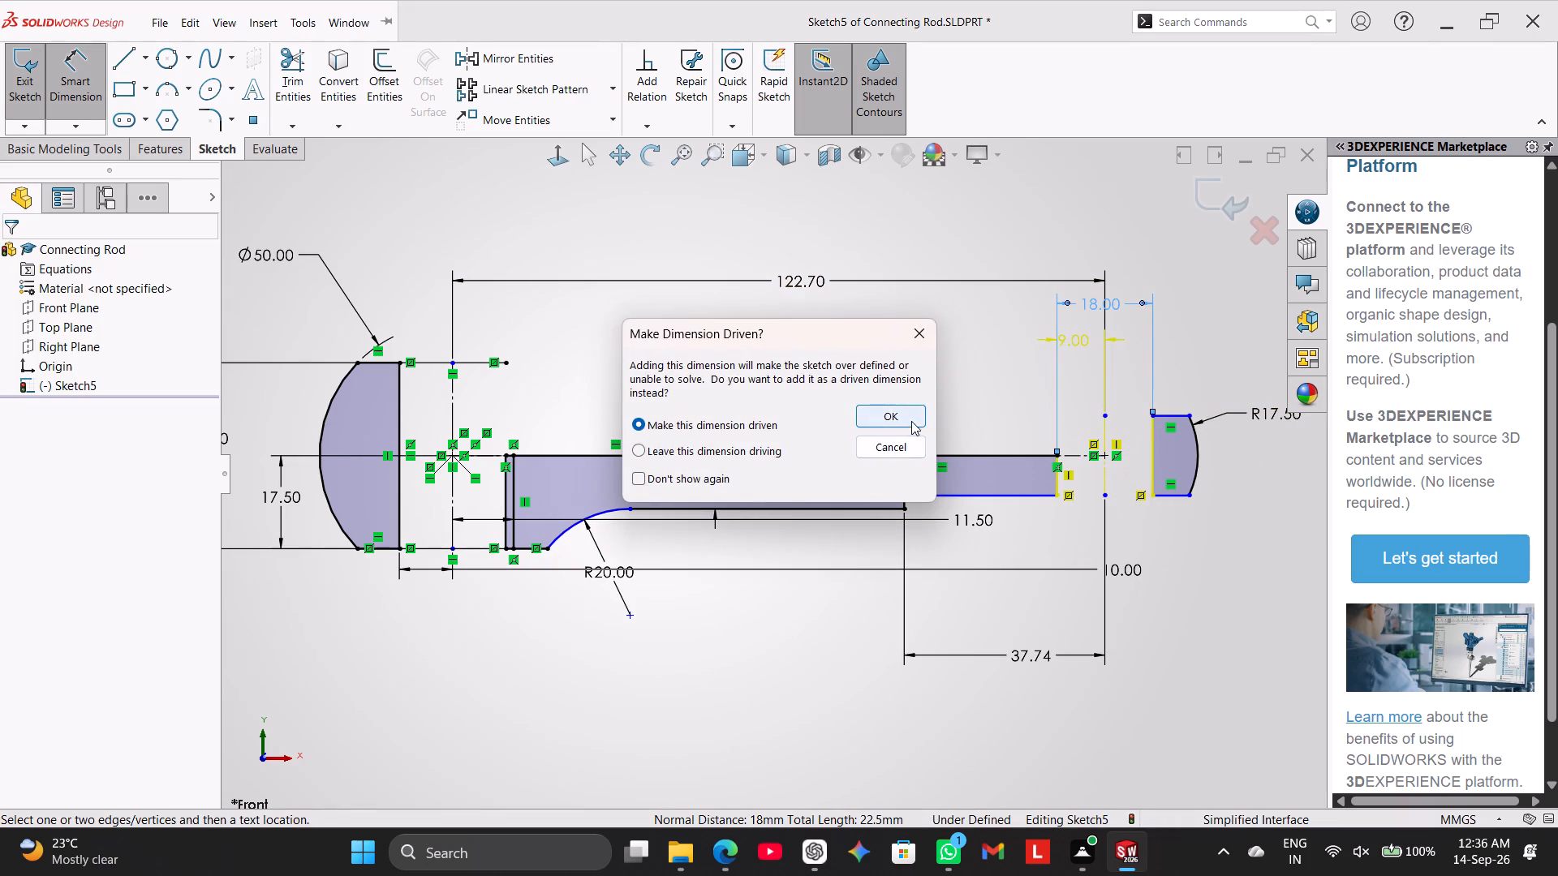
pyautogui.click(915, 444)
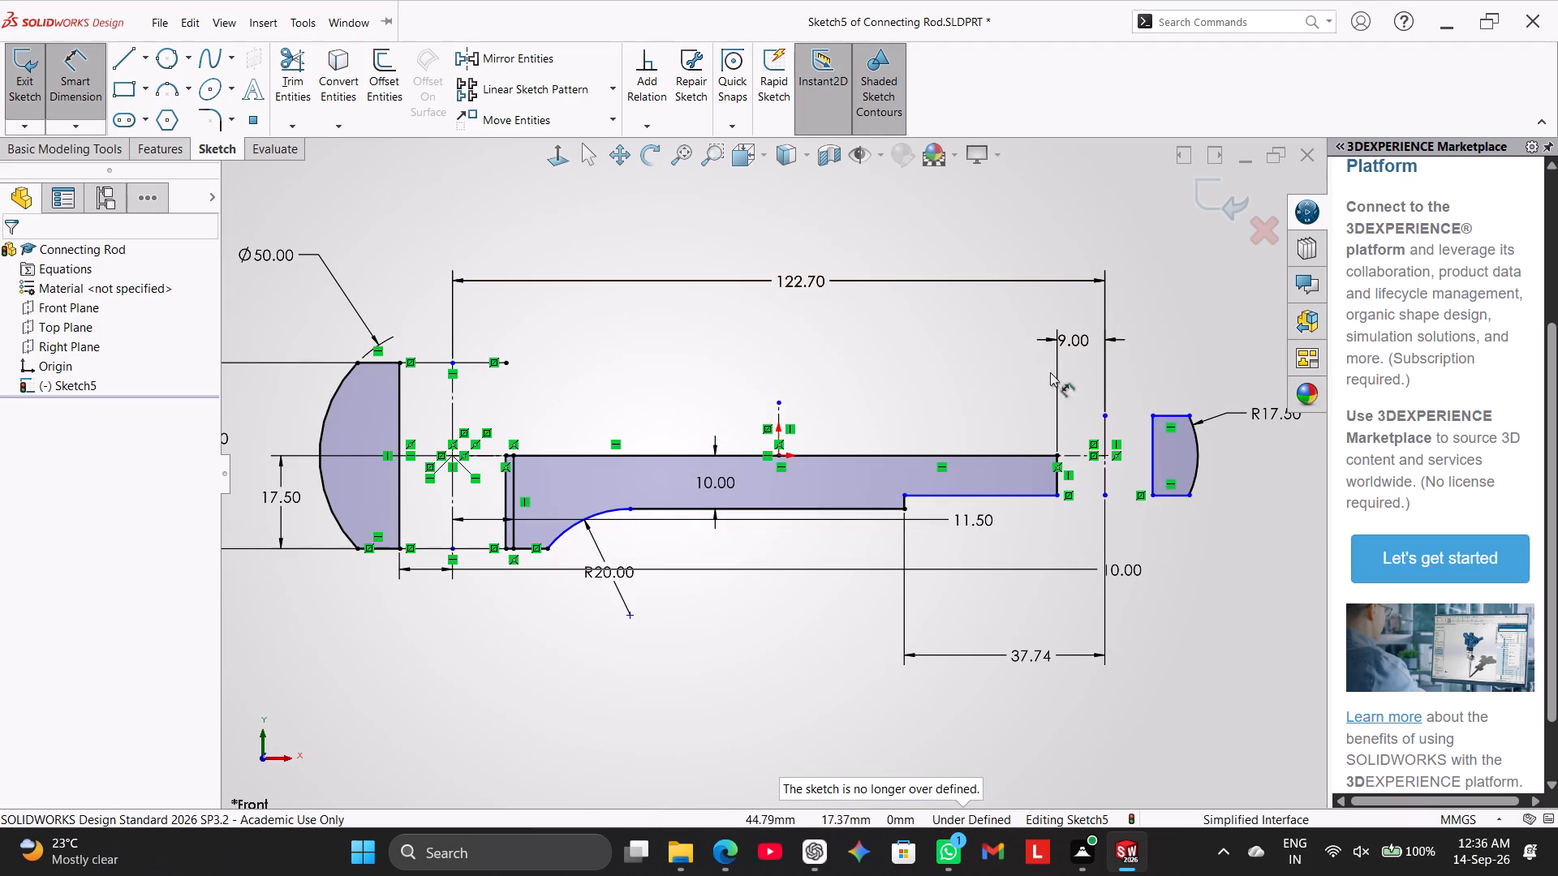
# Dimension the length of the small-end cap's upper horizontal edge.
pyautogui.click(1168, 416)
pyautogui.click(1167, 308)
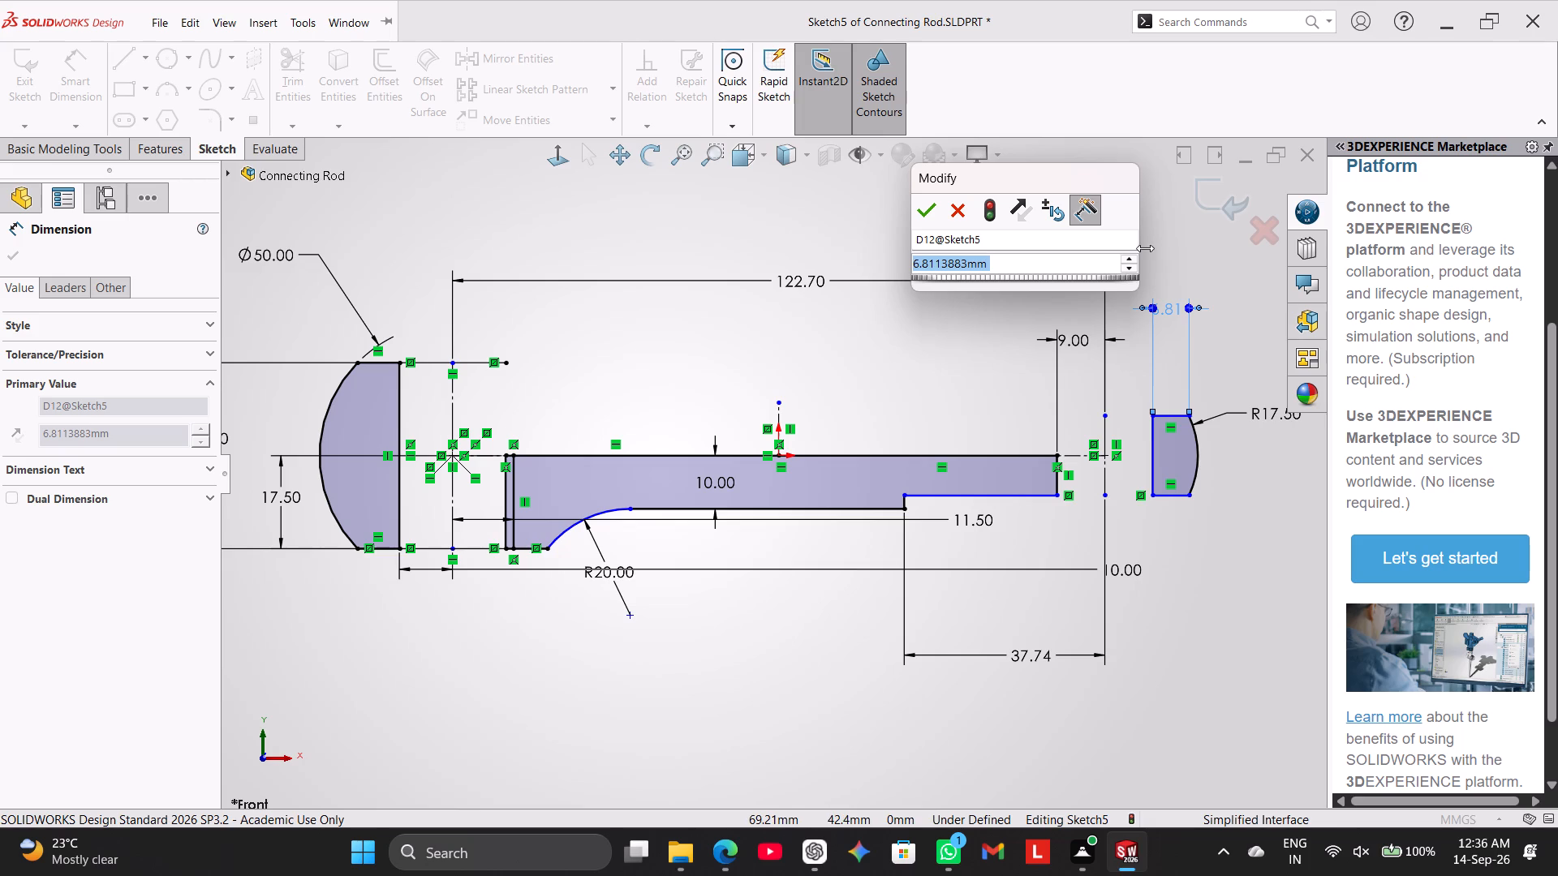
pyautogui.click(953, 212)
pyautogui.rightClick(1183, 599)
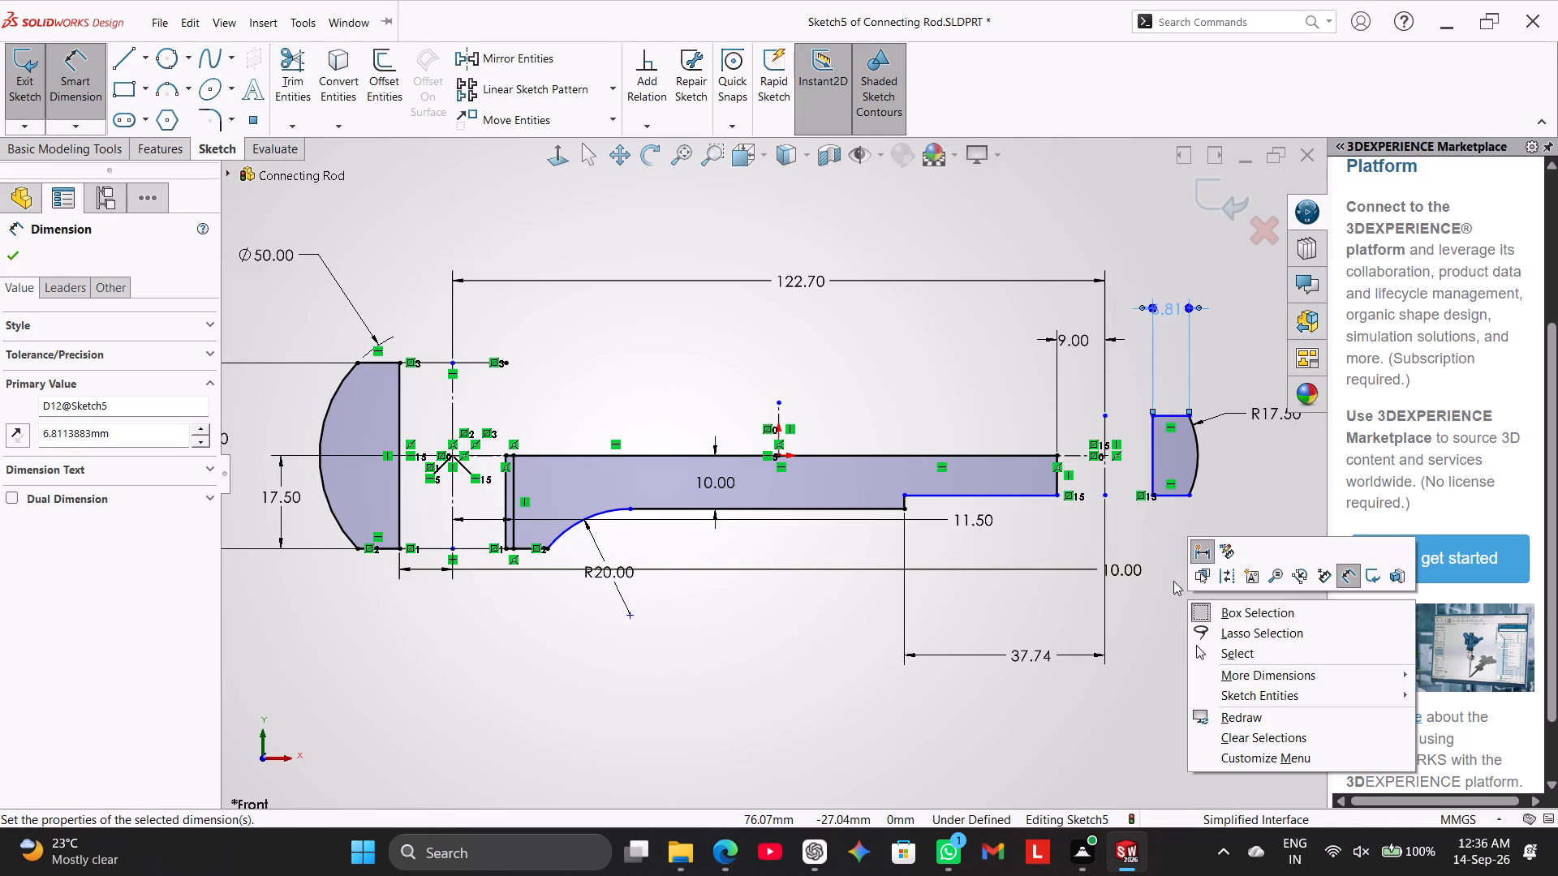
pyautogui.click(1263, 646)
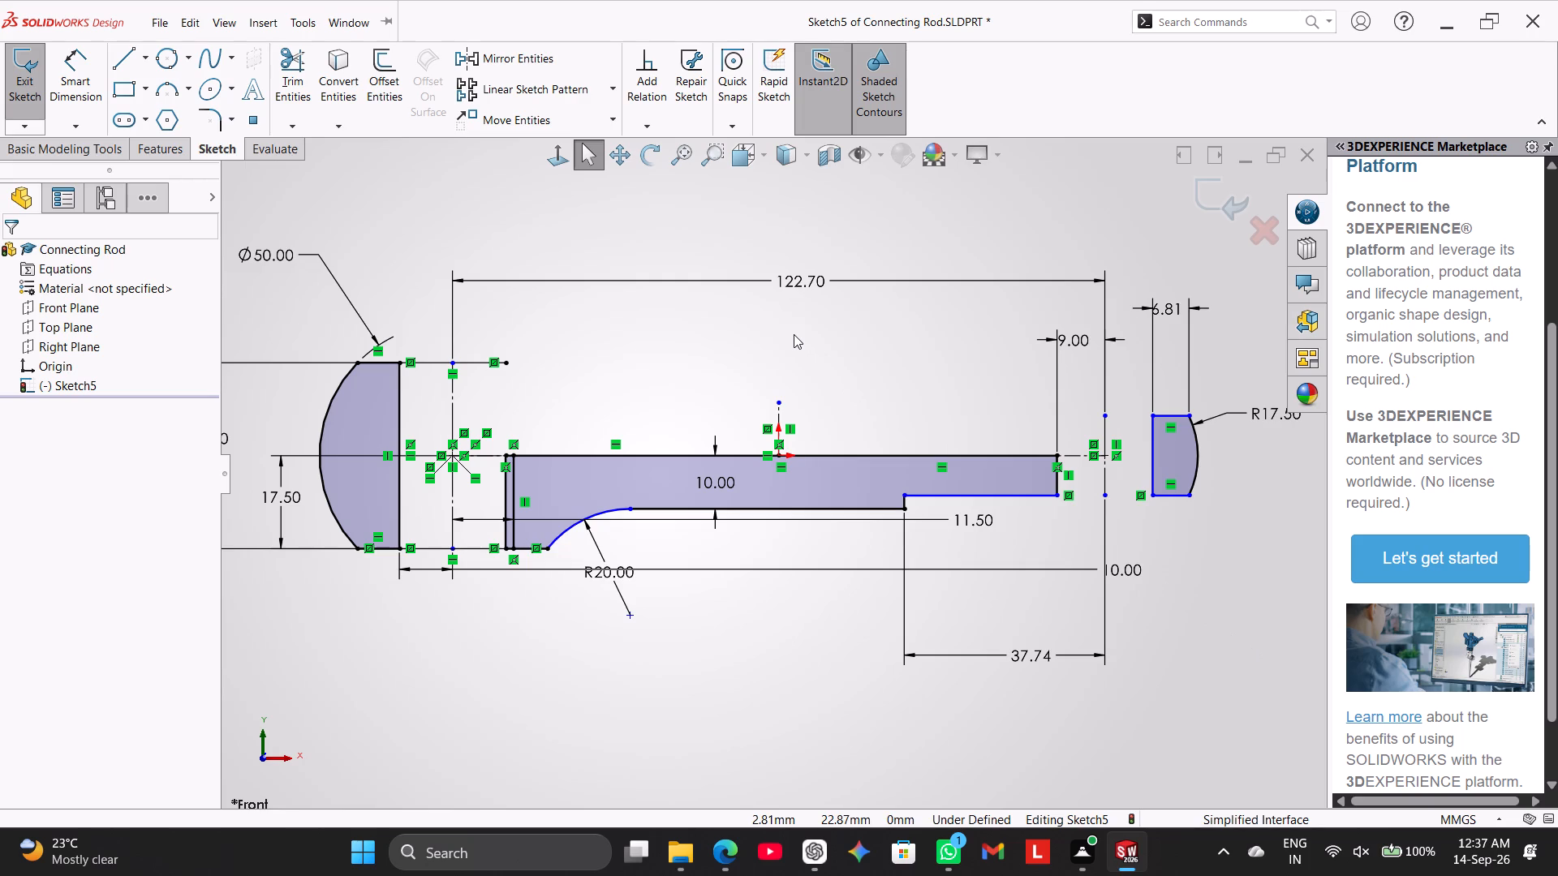
# Undo the new dimensions, line deletions, centerline closing line and upper-half trims back to the complete symmetric shank outline.
pyautogui.hotkey('ctrl', 'z')
pyautogui.hotkey('ctrl', 'z')
pyautogui.hotkey('ctrl', 'z')
pyautogui.hotkey('ctrl', 'z')
pyautogui.hotkey('ctrl', 'z')
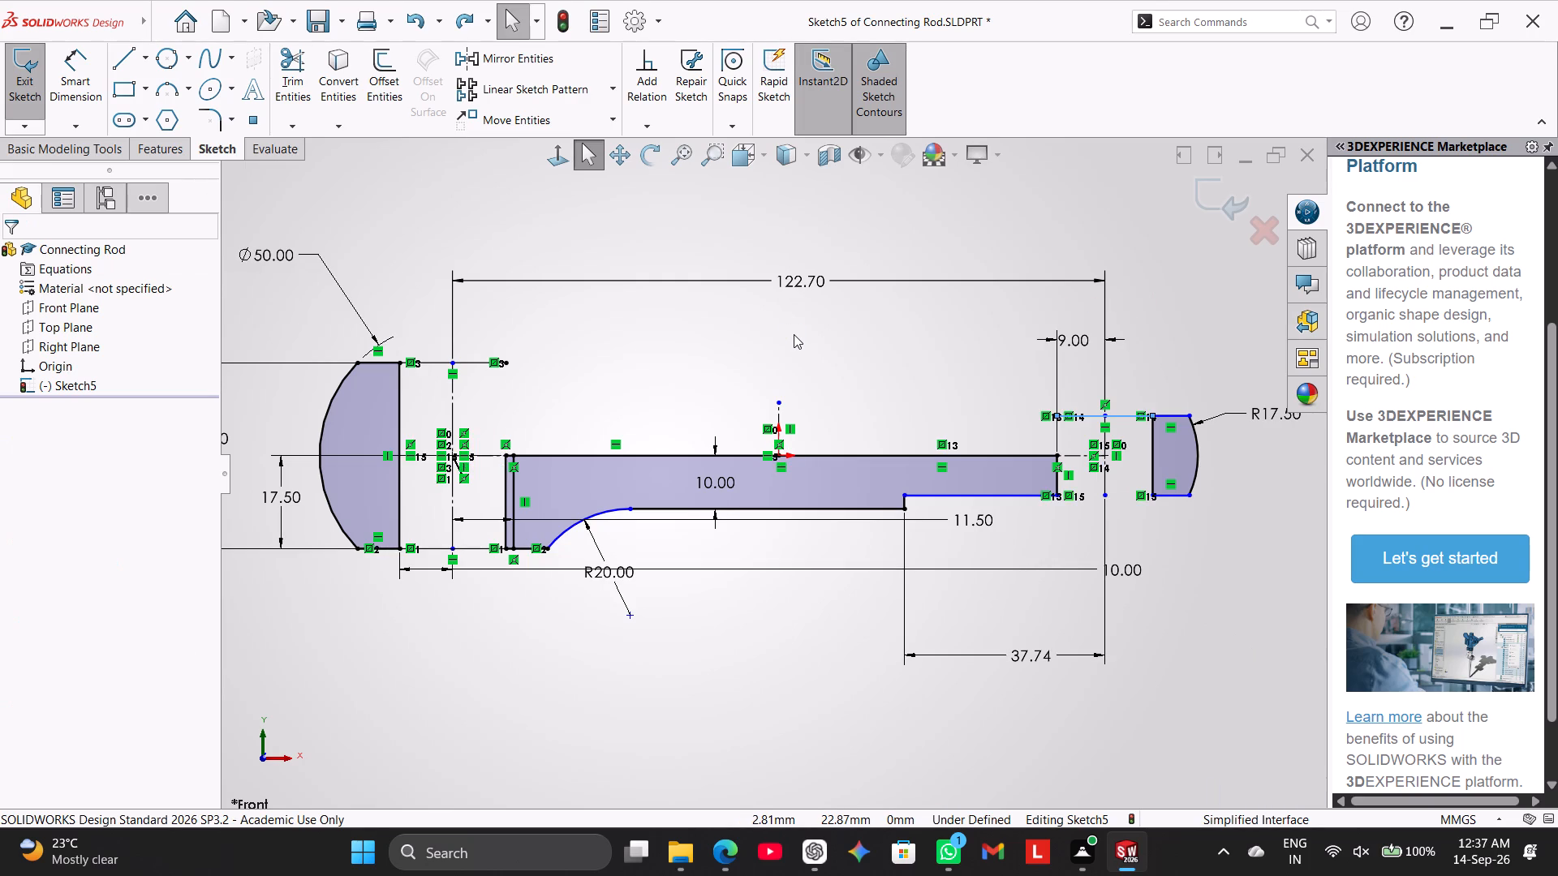
pyautogui.hotkey('ctrl', 'z')
pyautogui.hotkey('ctrl', 'z')
pyautogui.hotkey('ctrl', 'z')
pyautogui.hotkey('ctrl', 'z')
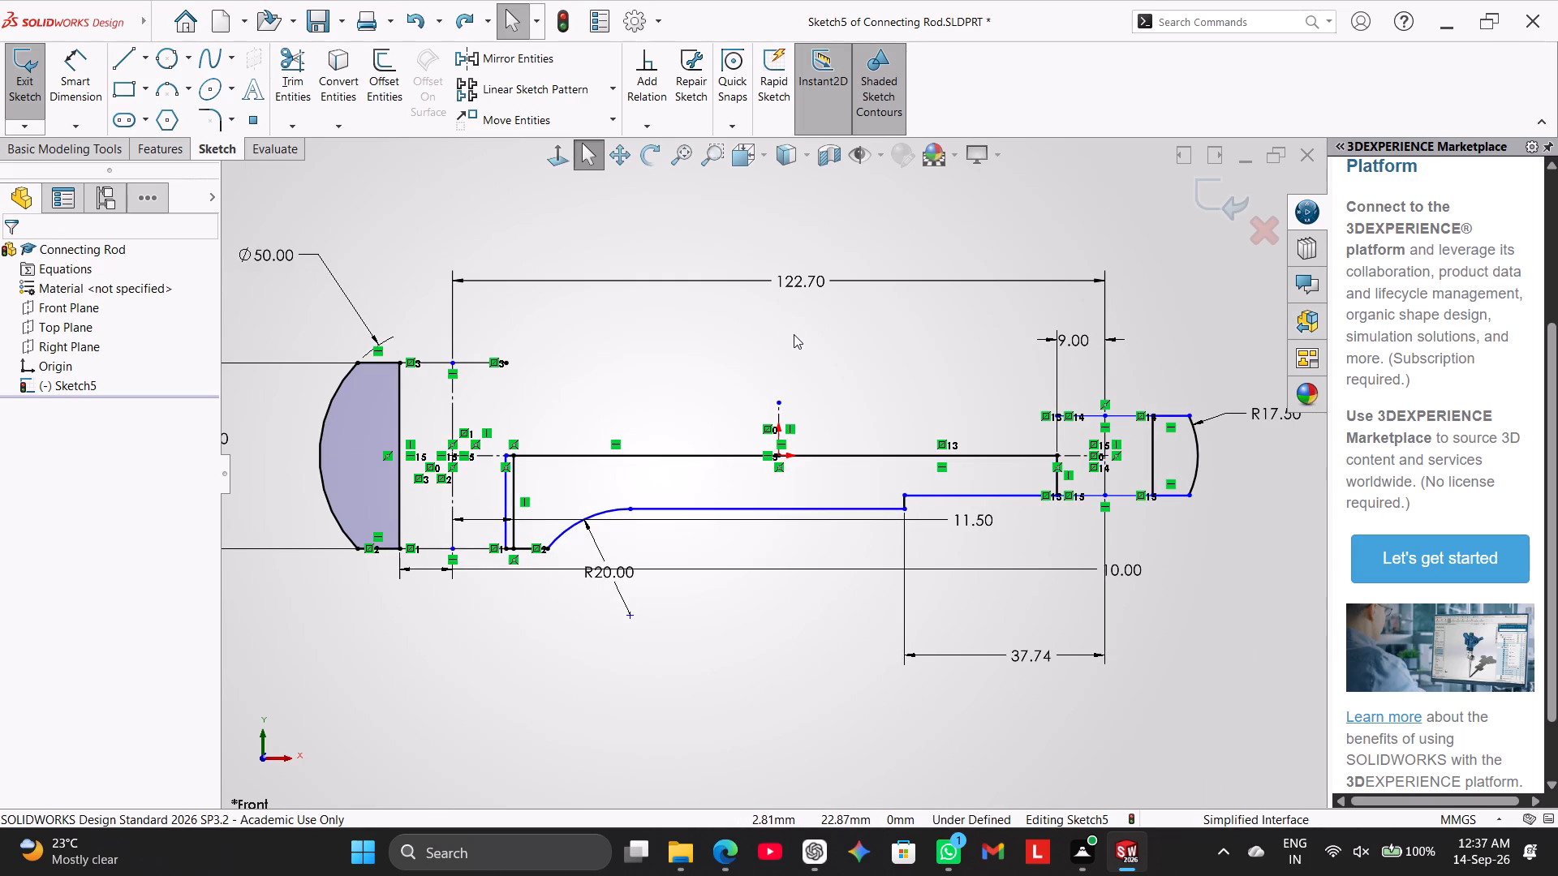
pyautogui.hotkey('ctrl', 'z')
pyautogui.hotkey('ctrl', 'z')
pyautogui.hotkey('ctrl', 'z')
pyautogui.hotkey('ctrl', 'z')
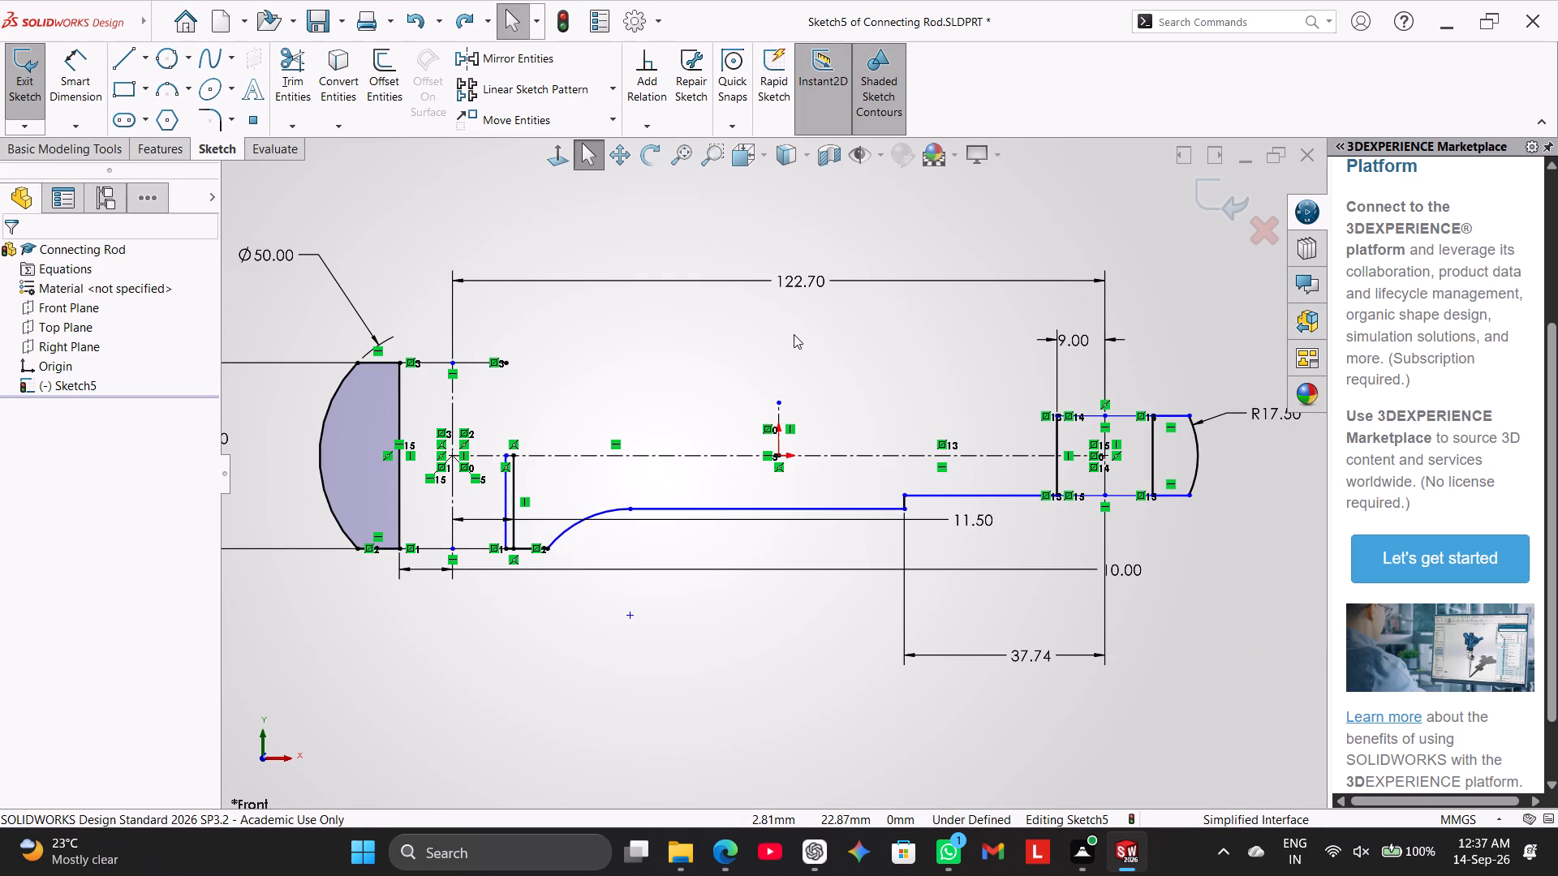
pyautogui.hotkey('ctrl', 'z')
pyautogui.hotkey('ctrl', 'z')
pyautogui.hotkey('ctrl', 'z')
pyautogui.hotkey('ctrl', 'z')
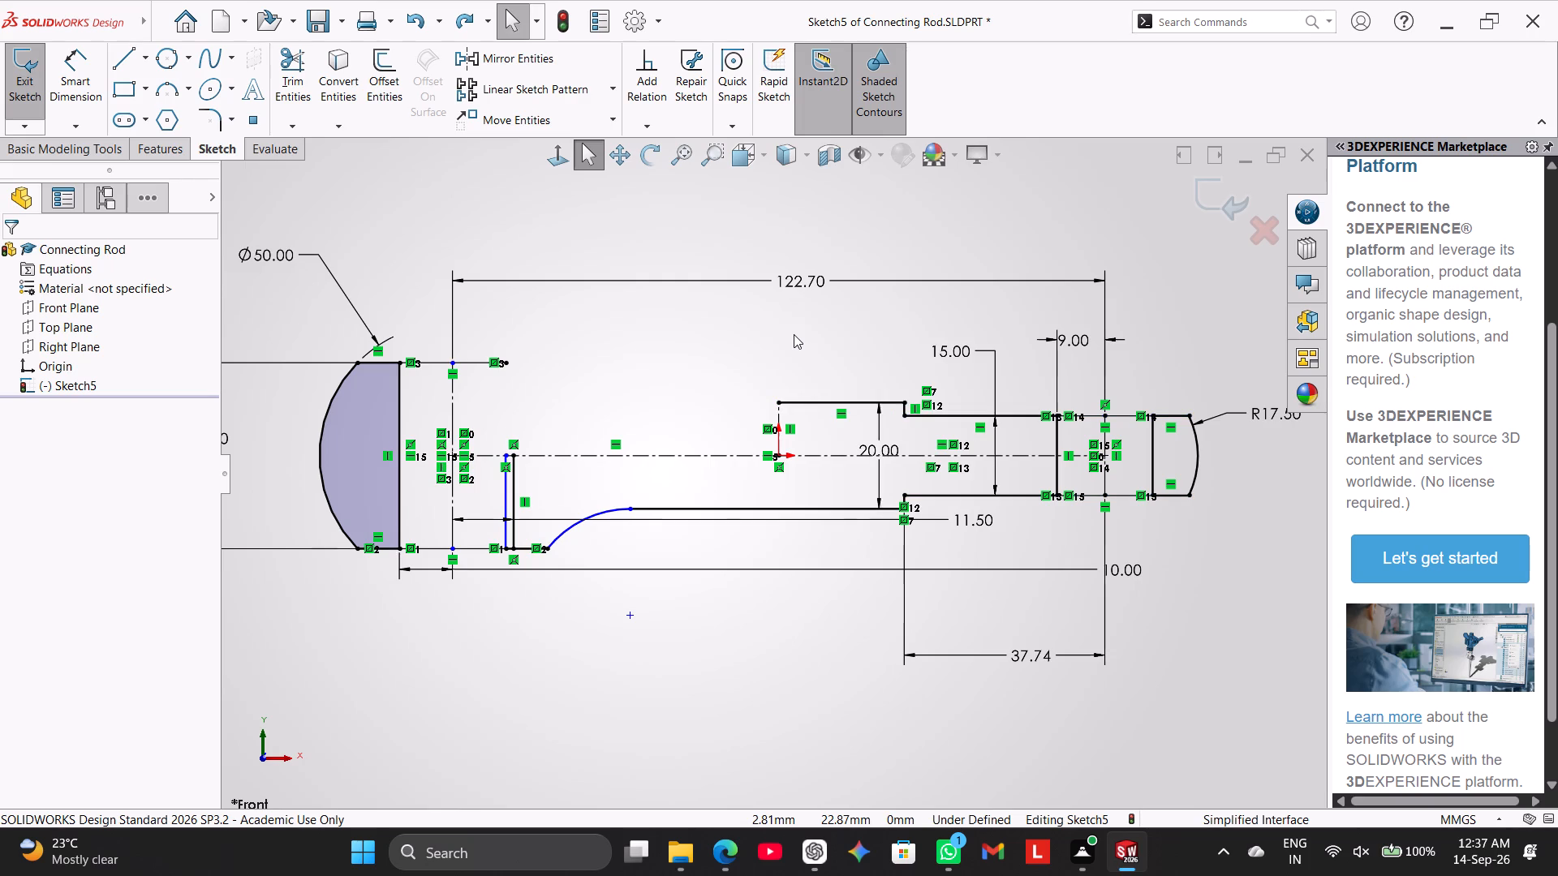
pyautogui.hotkey('ctrl', 'z')
pyautogui.hotkey('ctrl', 'z')
pyautogui.hotkey('ctrl', 'z')
pyautogui.hotkey('ctrl', 'z')
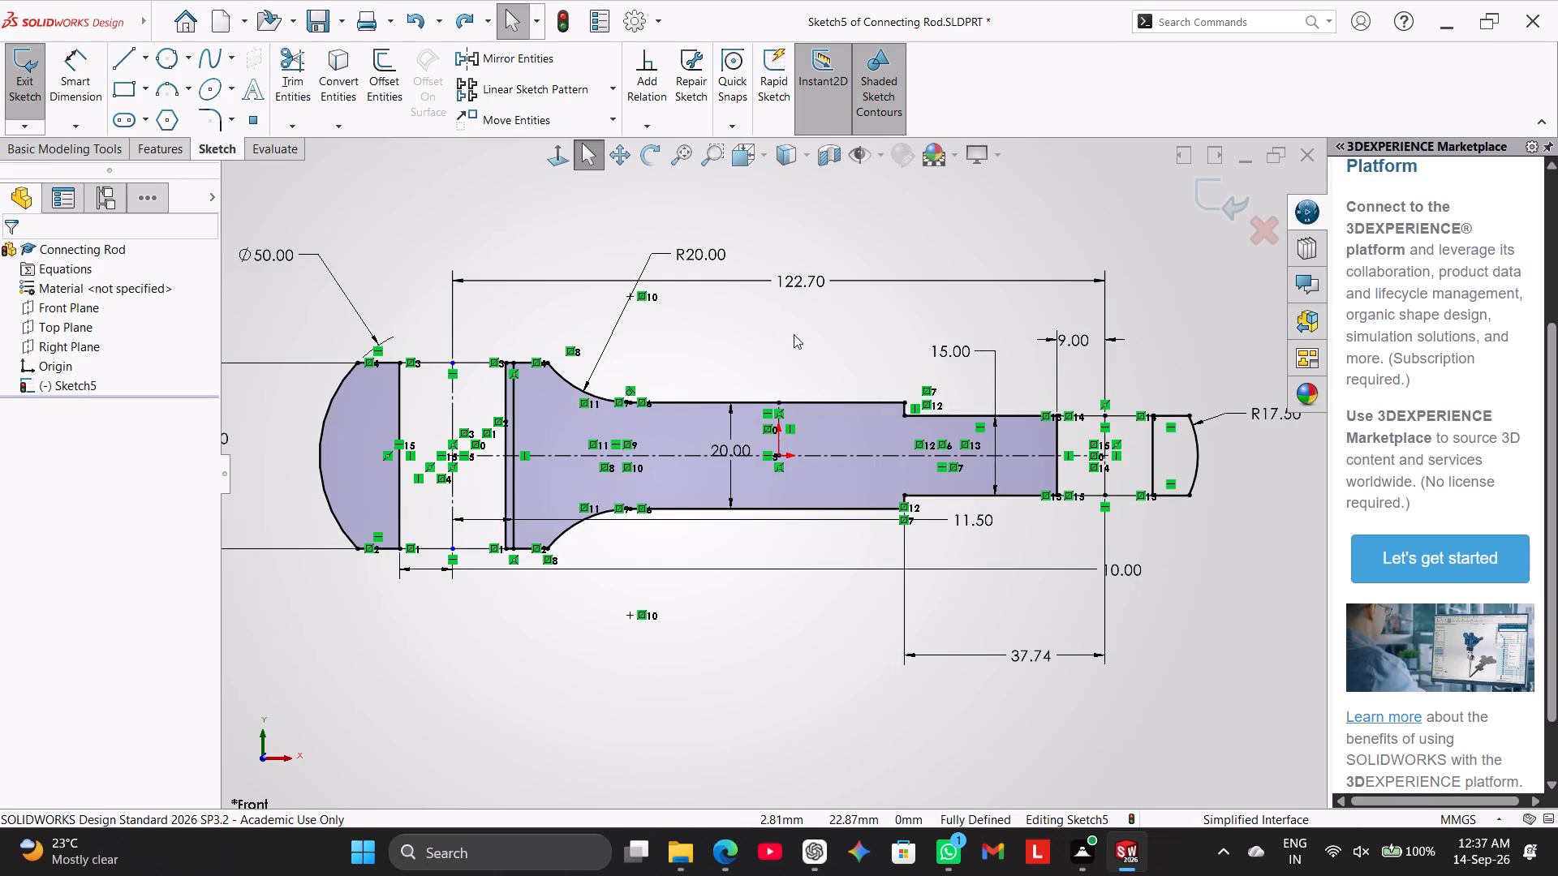
# Trim away the shank's lower half below the centerline, including the lower edges, fillet arc and lower portions of its vertical end lines.
pyautogui.click(303, 71)
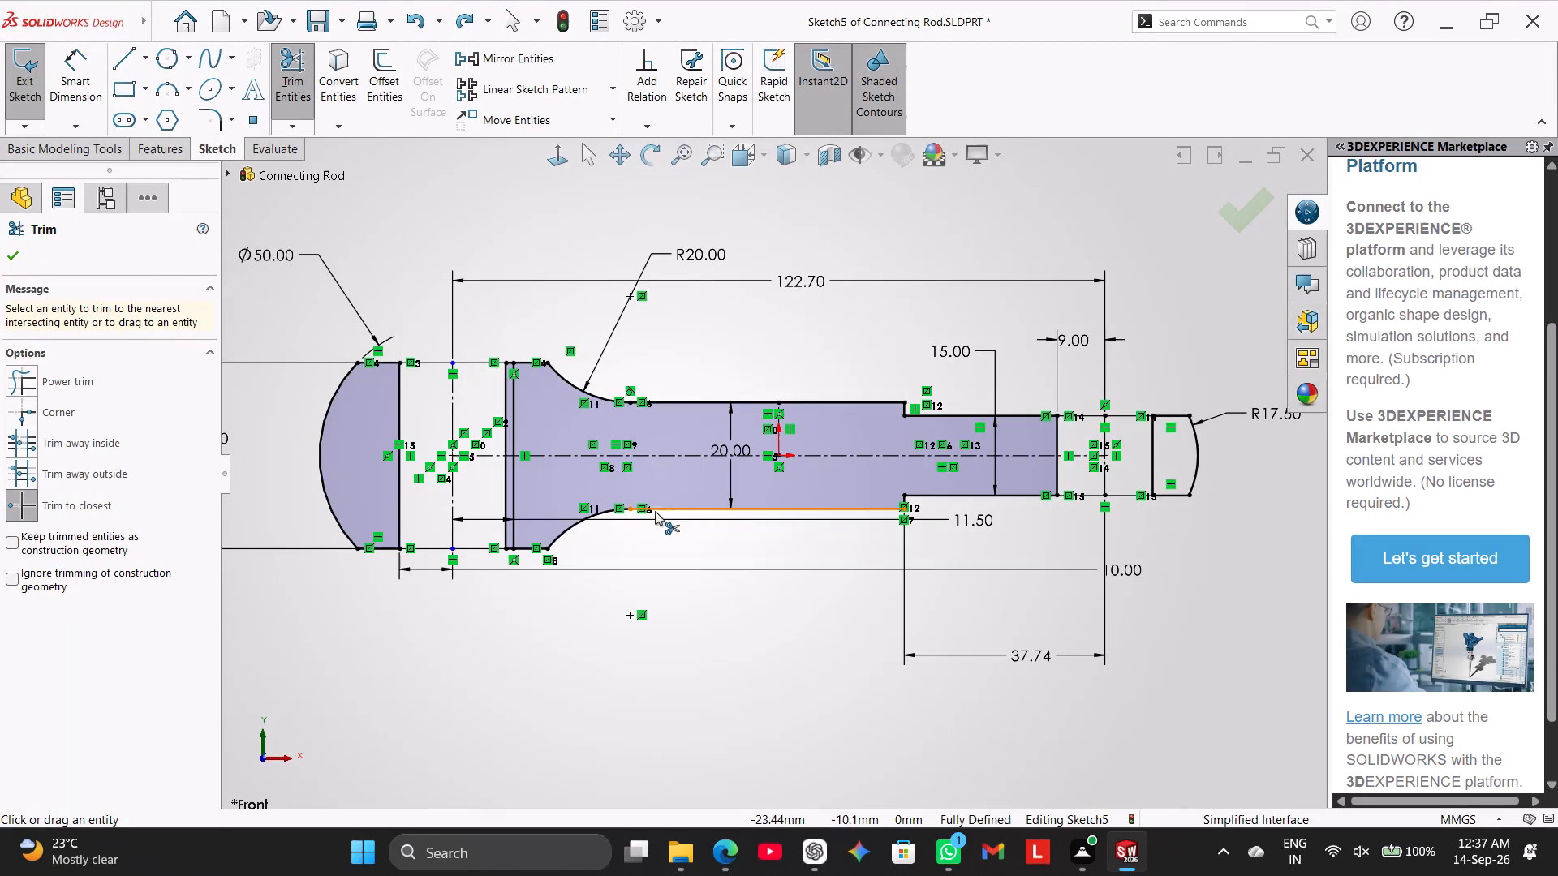
pyautogui.click(667, 505)
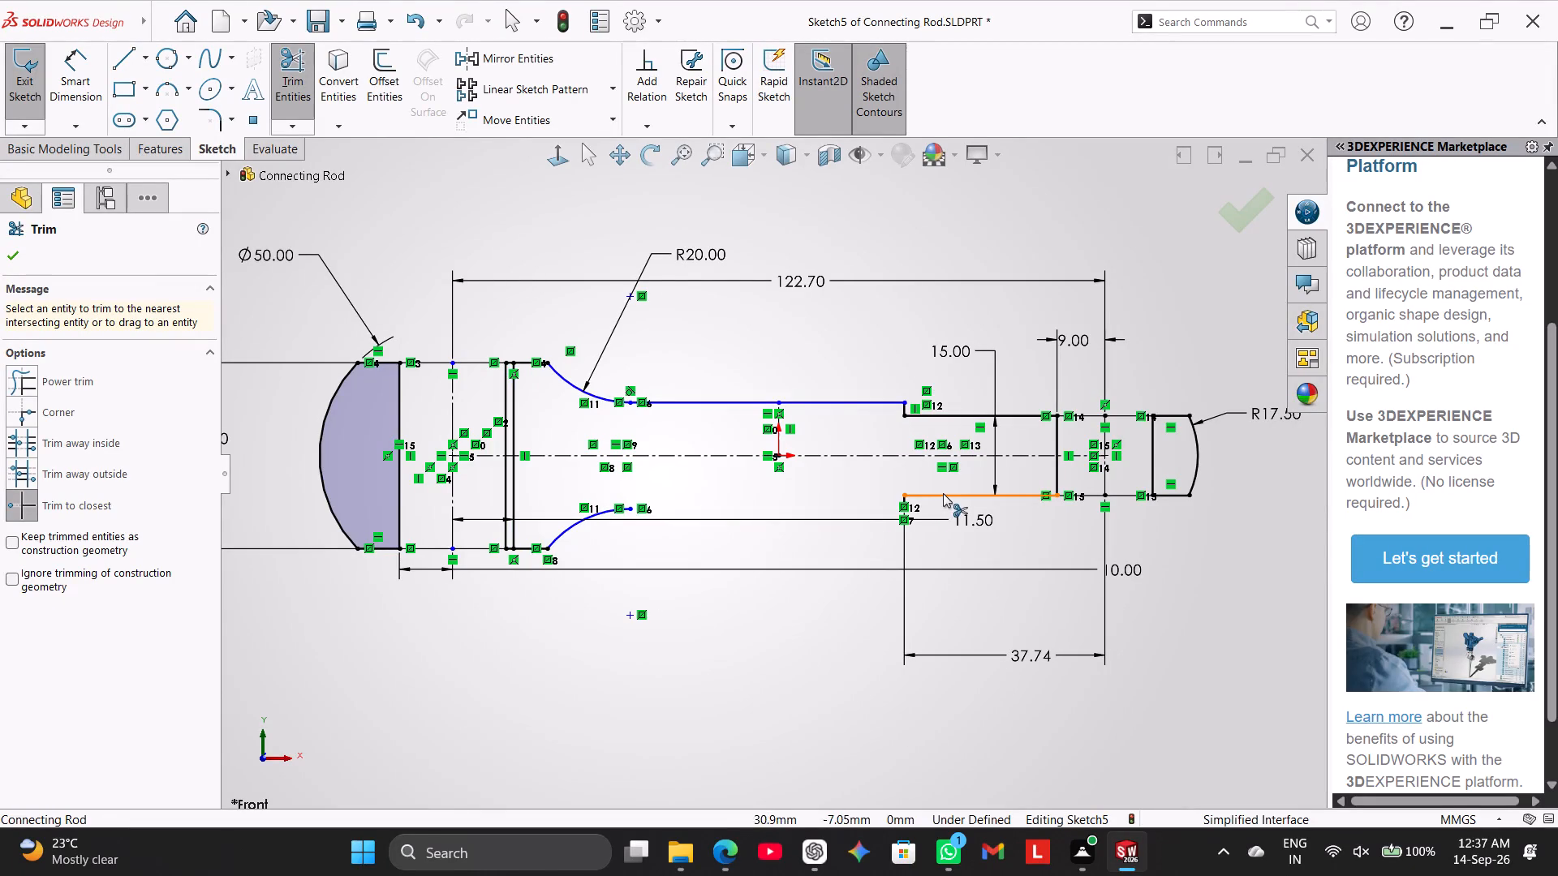
pyautogui.click(943, 492)
pyautogui.click(1054, 468)
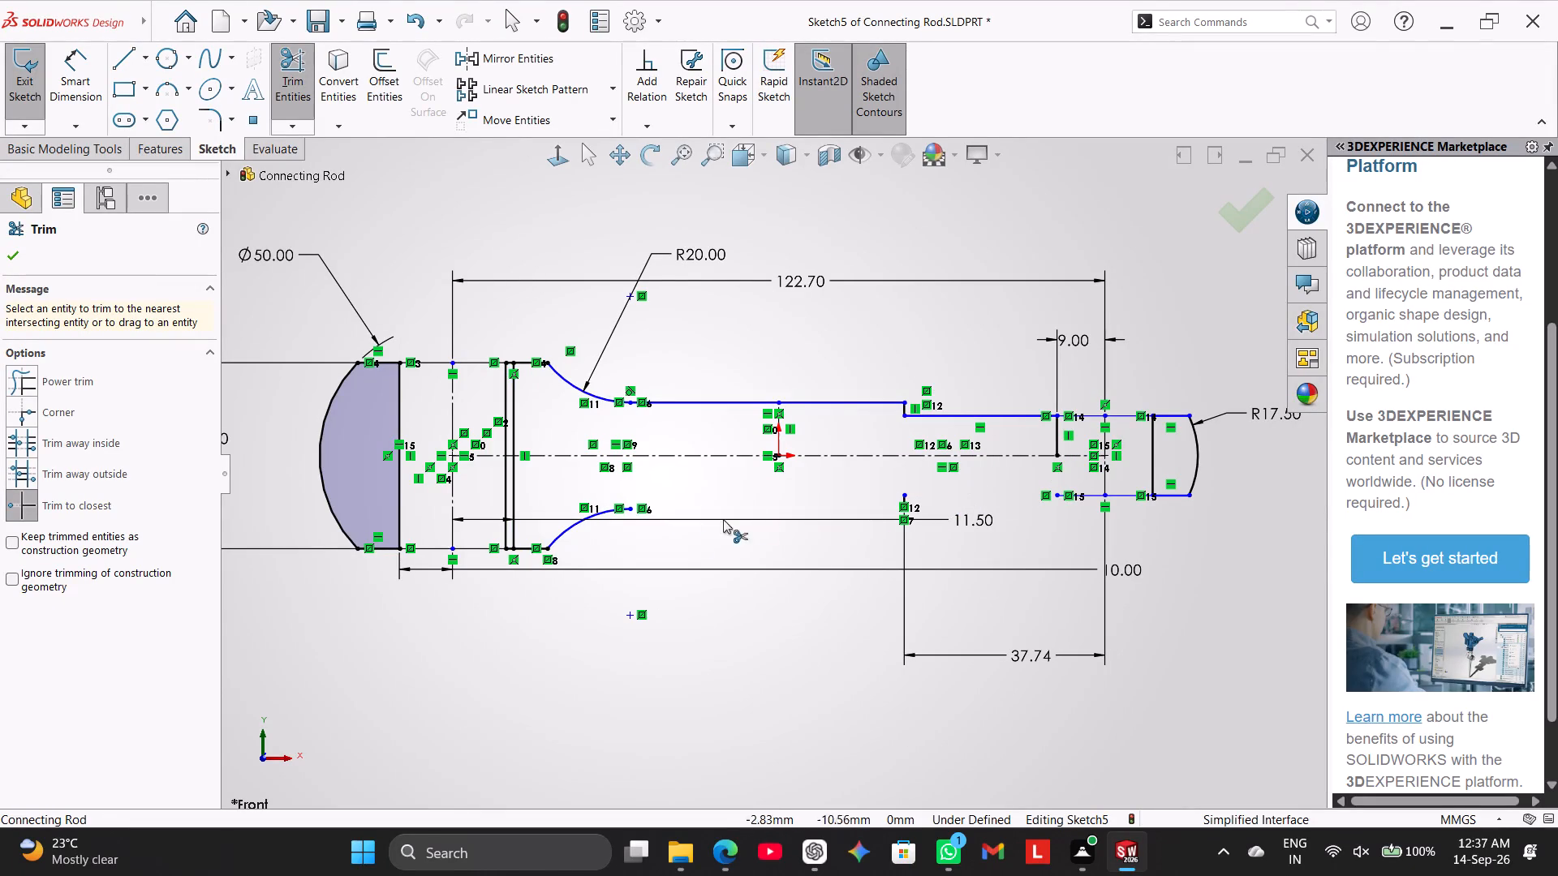
pyautogui.click(578, 526)
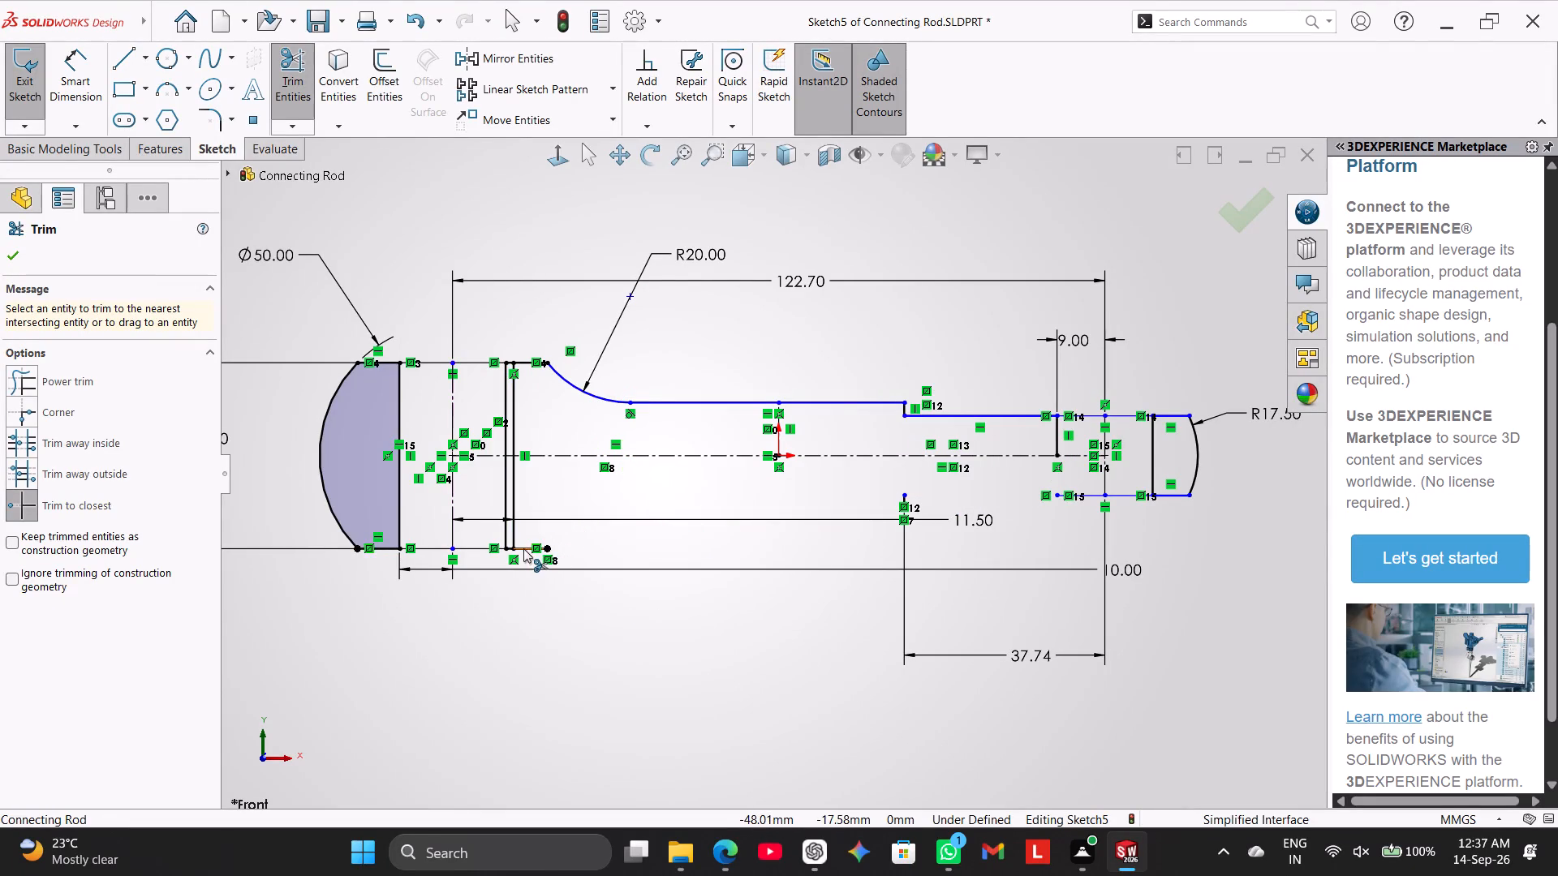
pyautogui.click(523, 548)
pyautogui.click(516, 533)
pyautogui.click(504, 533)
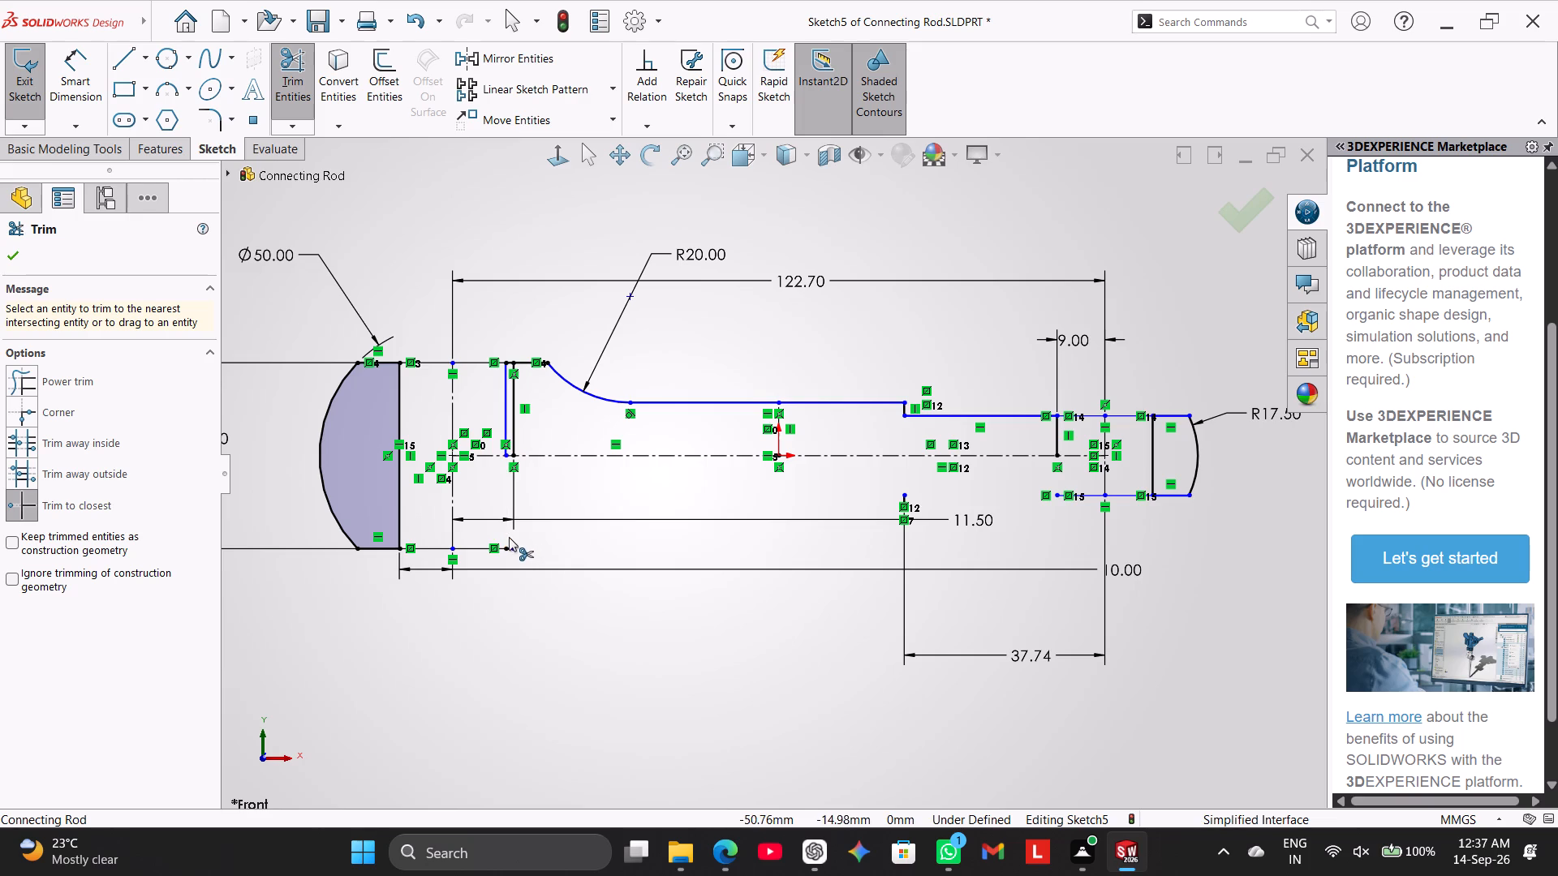
# Trim the lower and upper horizontal lines crossing the gap between the big-end vertical centerline and the shank.
pyautogui.click(512, 545)
pyautogui.click(480, 545)
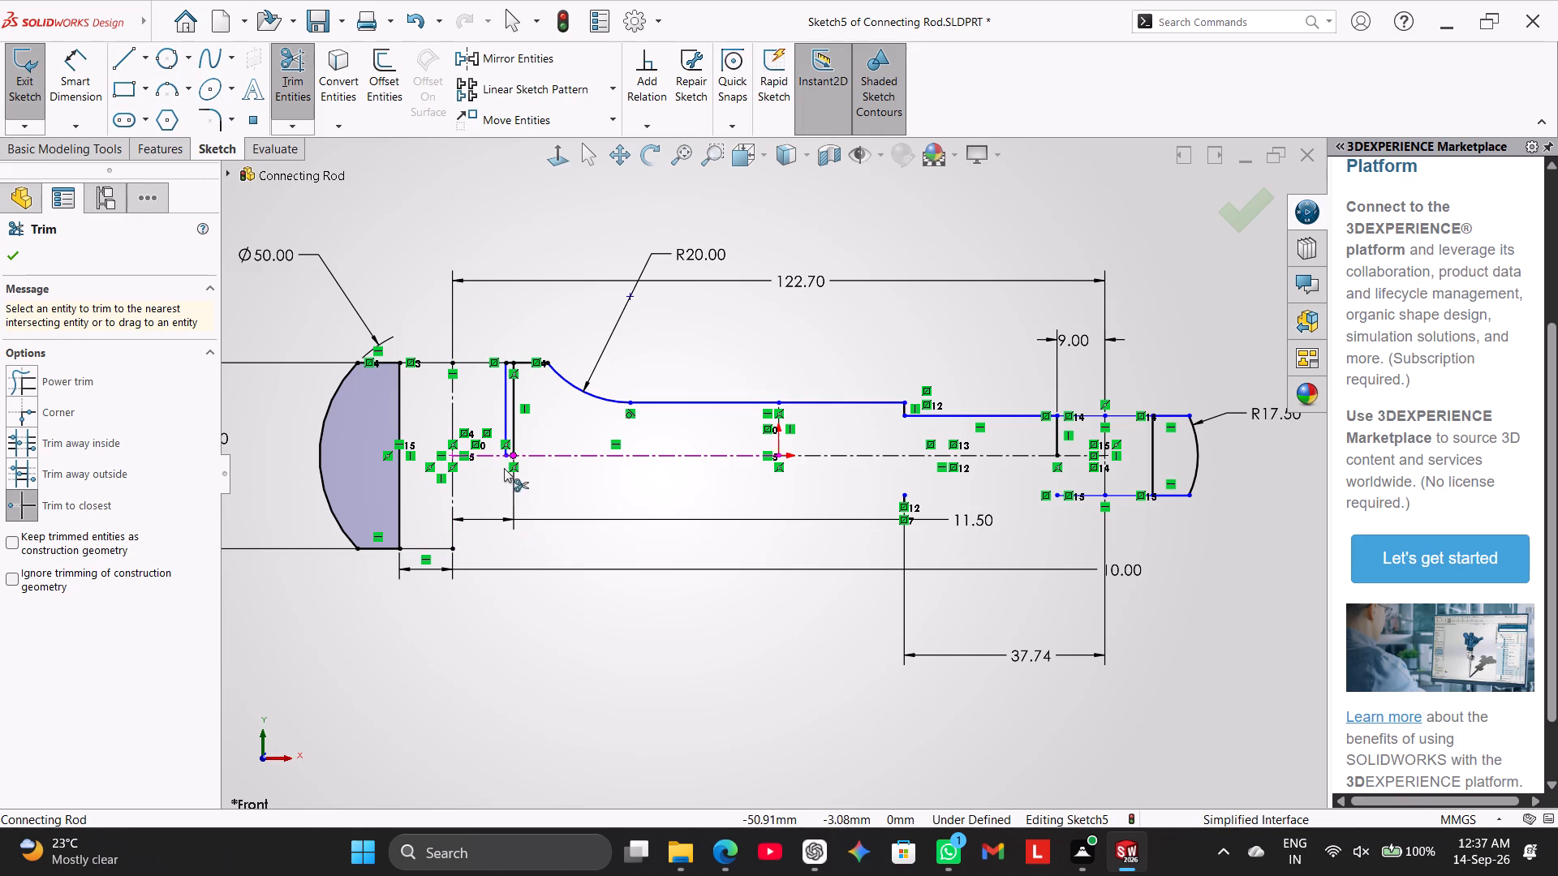
pyautogui.click(477, 364)
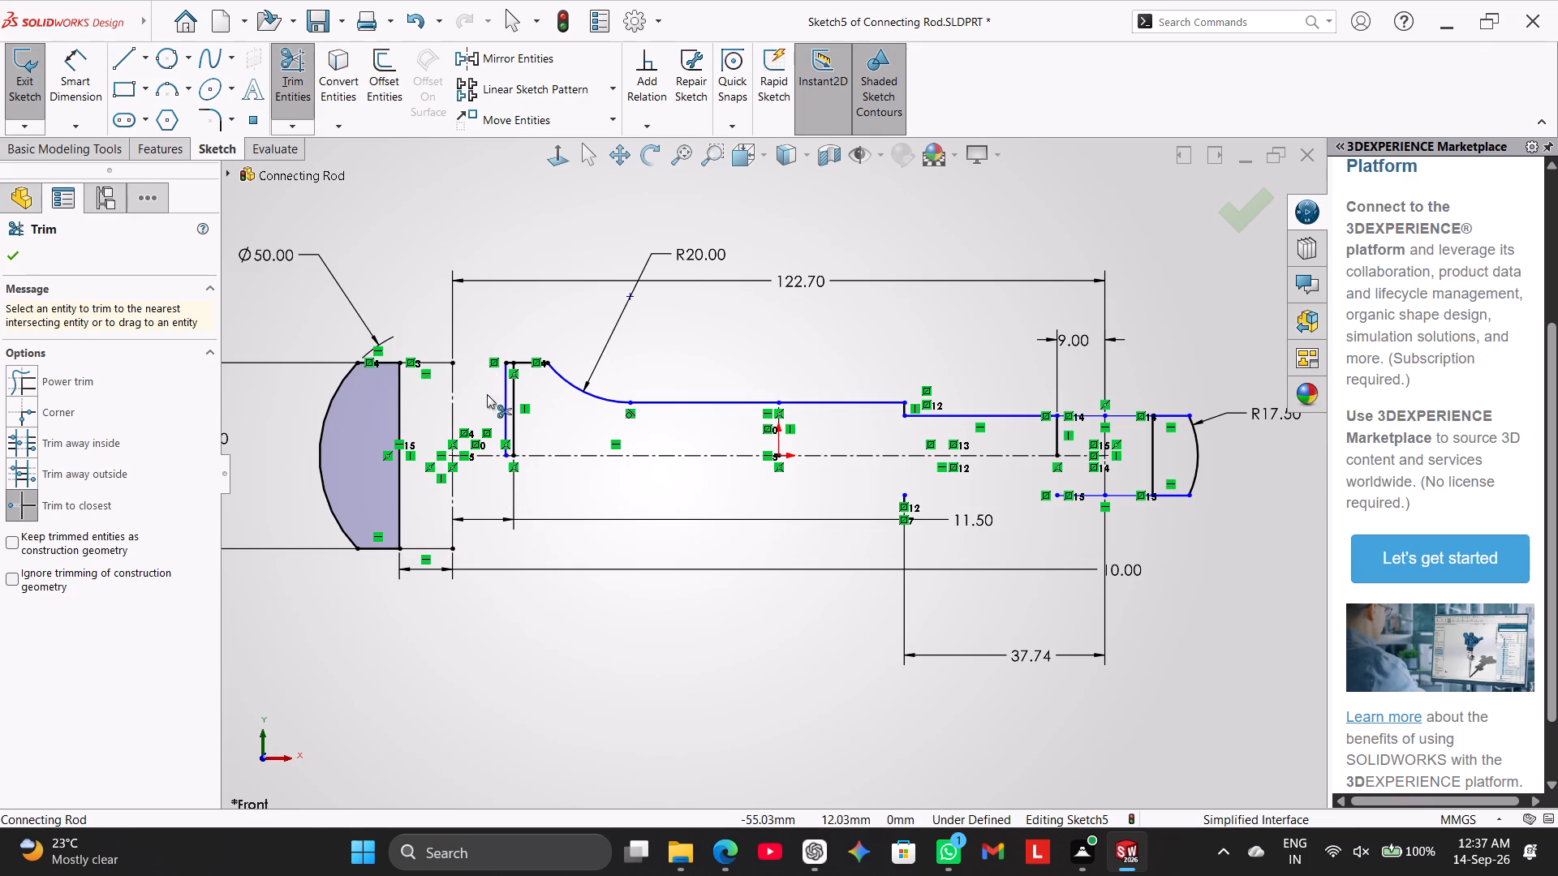
pyautogui.click(513, 493)
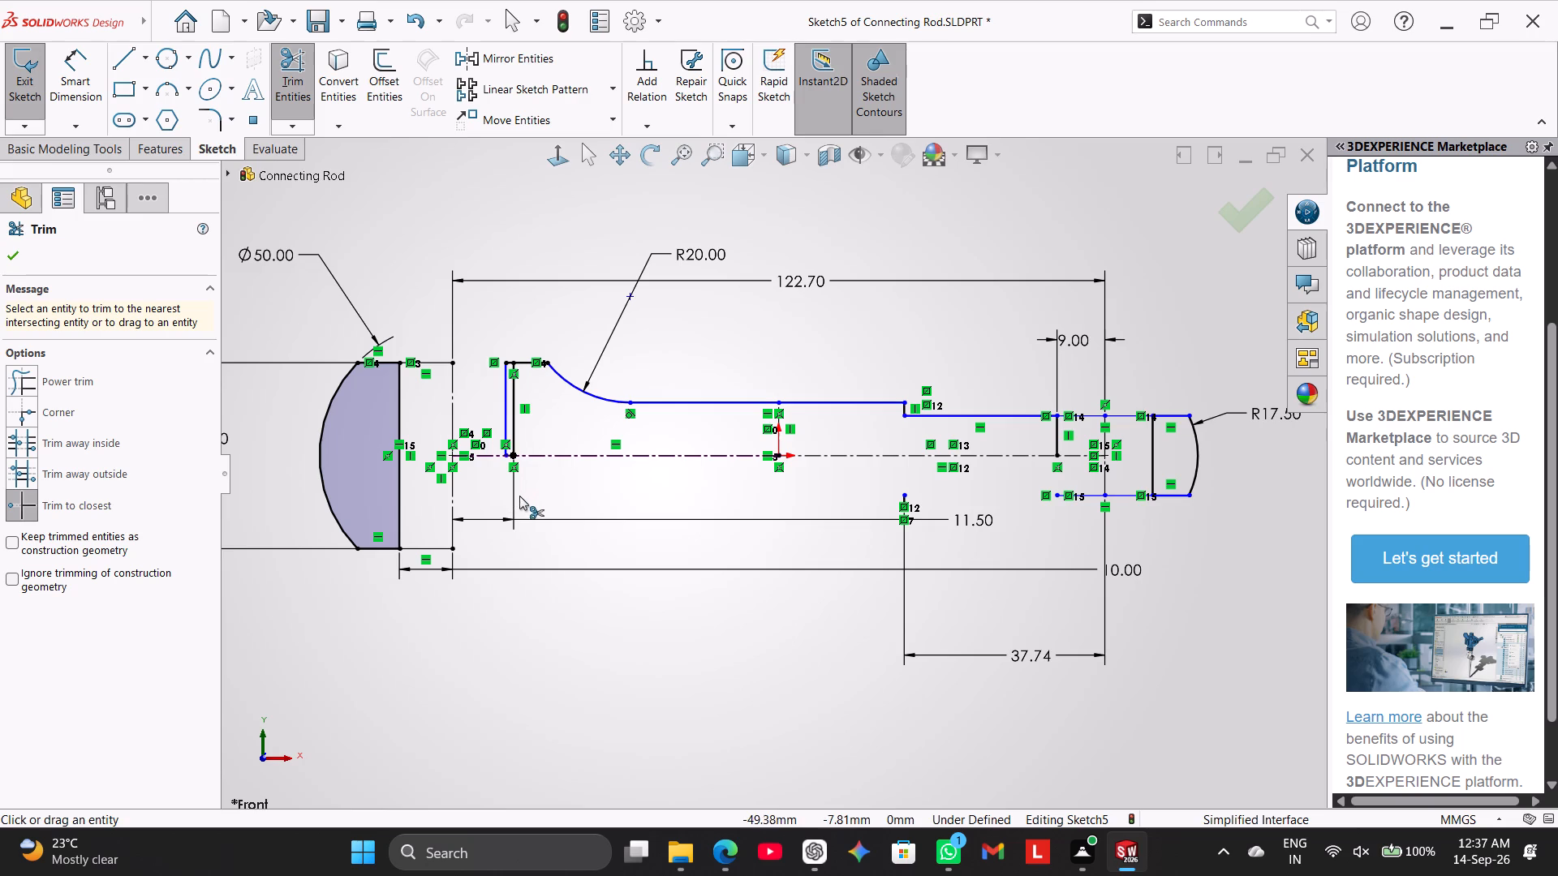
# Close the upper-half shank profile with a horizontal line about 103.7 mm long along the centerline, joining the lower ends of its outer vertical edges.
pyautogui.scroll(-2, 583, 495)
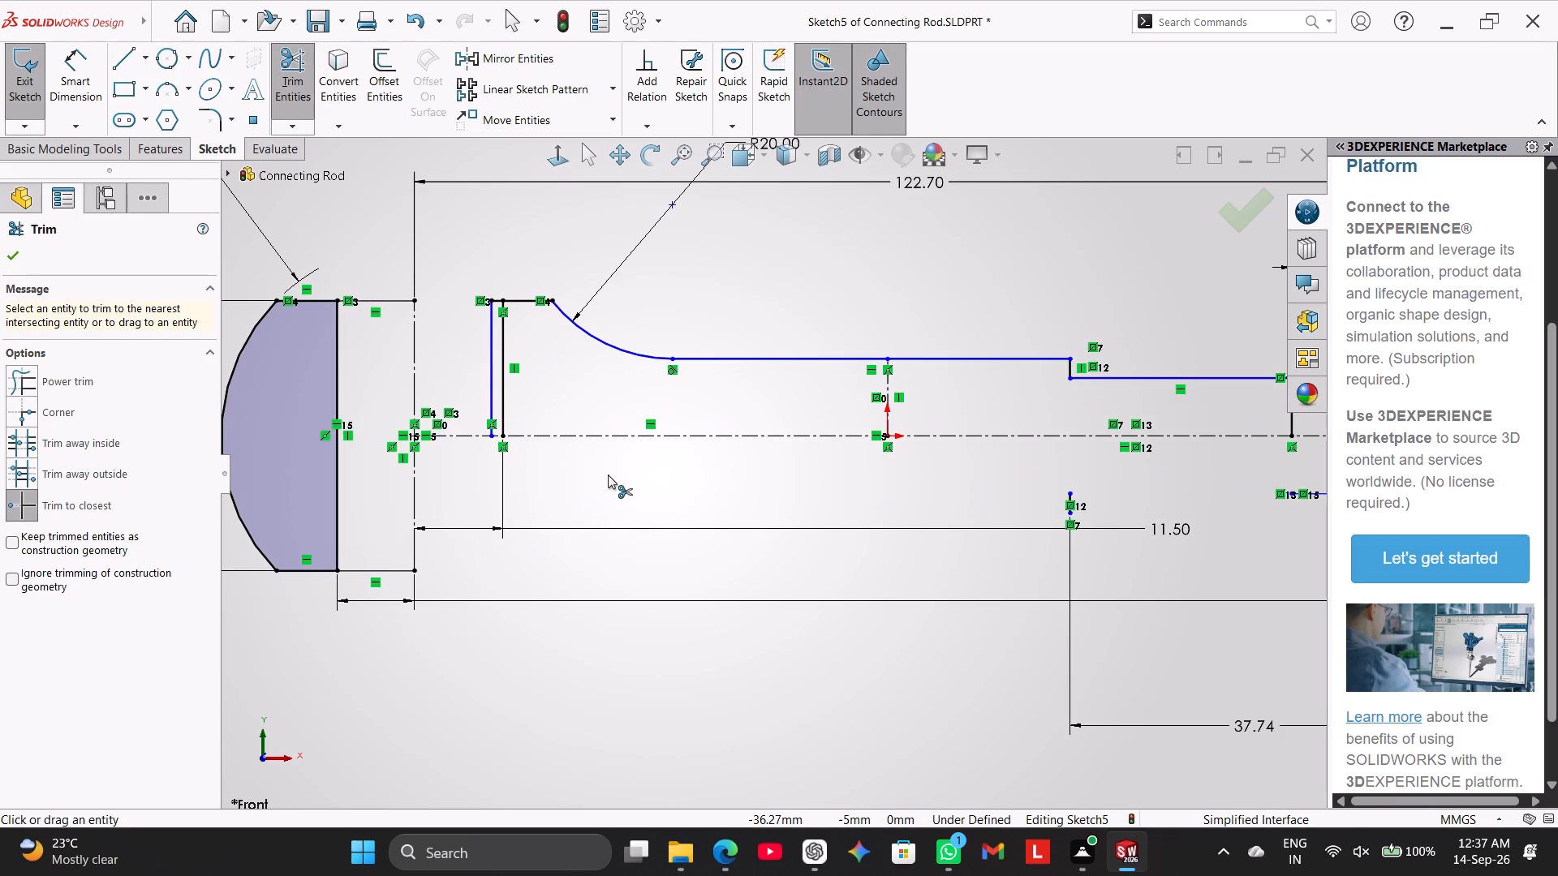
pyautogui.scroll(1, 631, 468)
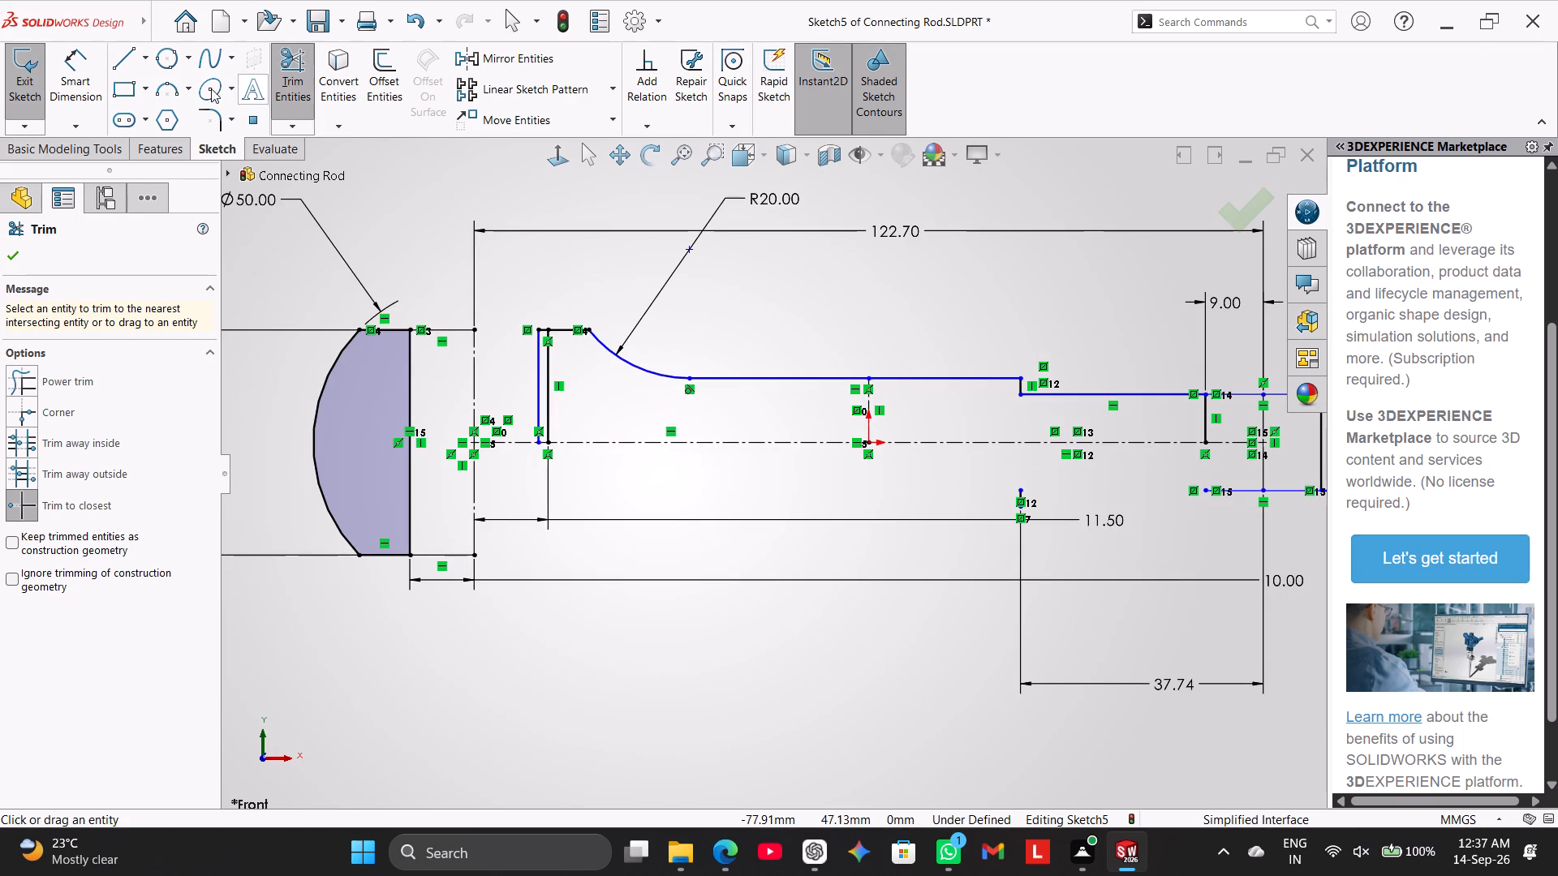
pyautogui.click(117, 58)
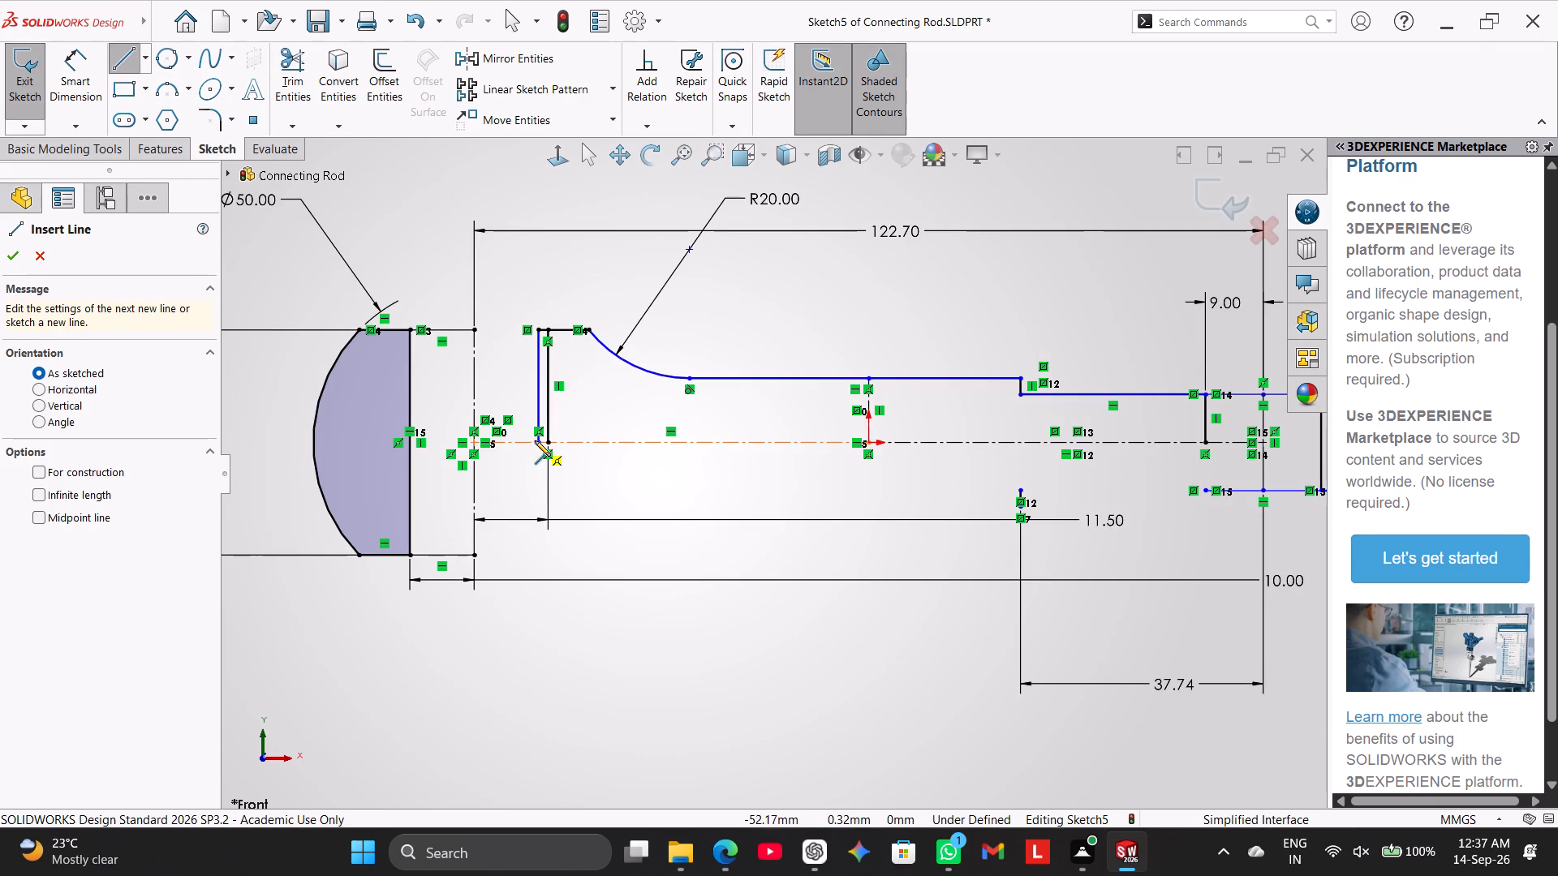
pyautogui.click(539, 439)
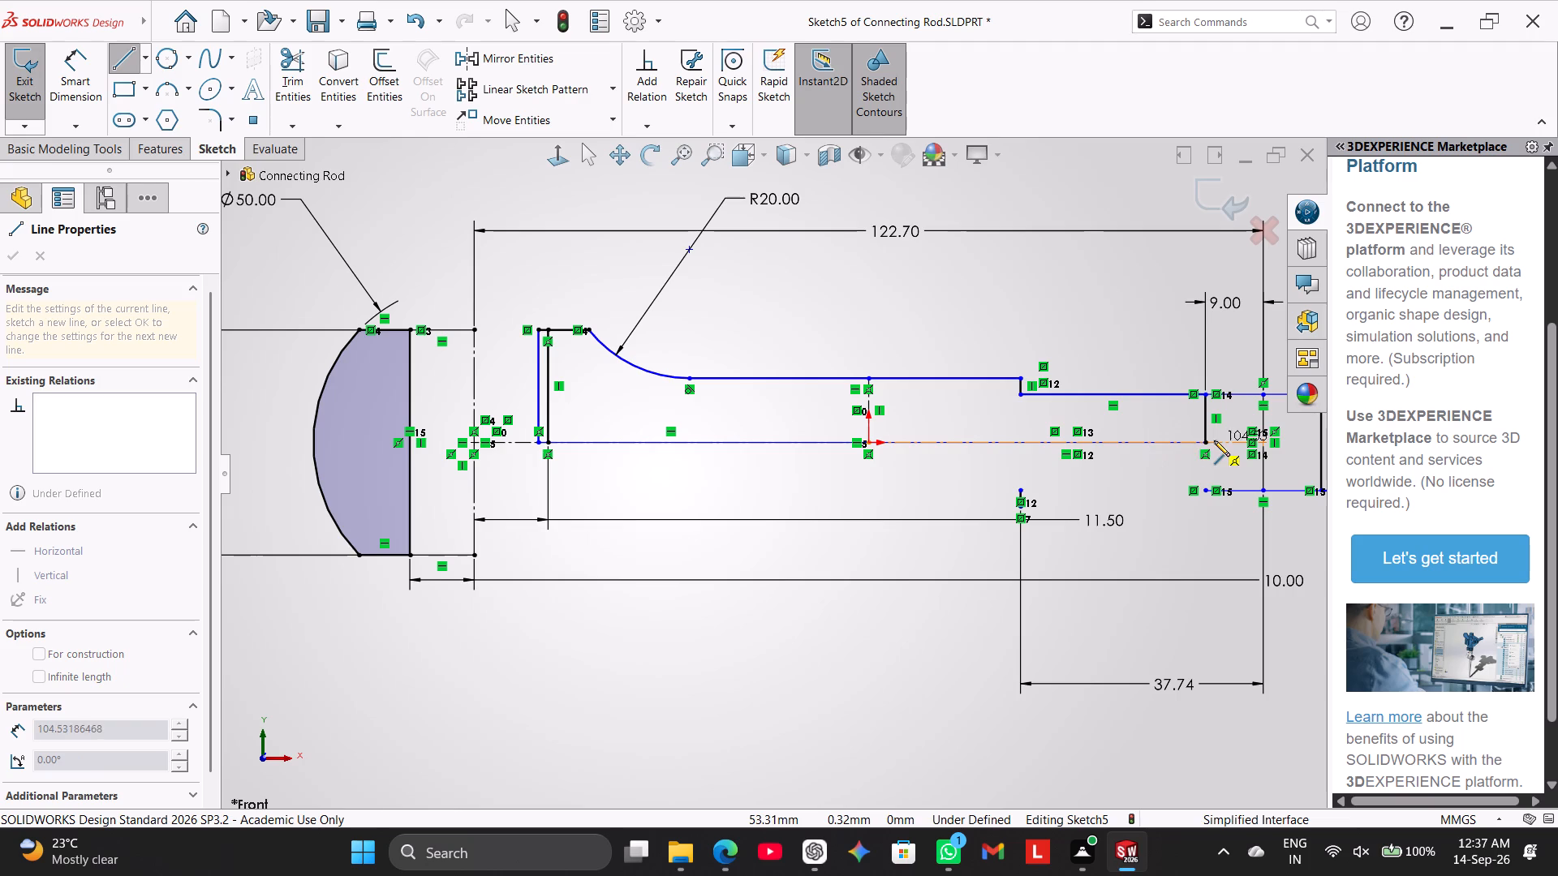
pyautogui.click(1205, 440)
pyautogui.rightClick(1120, 550)
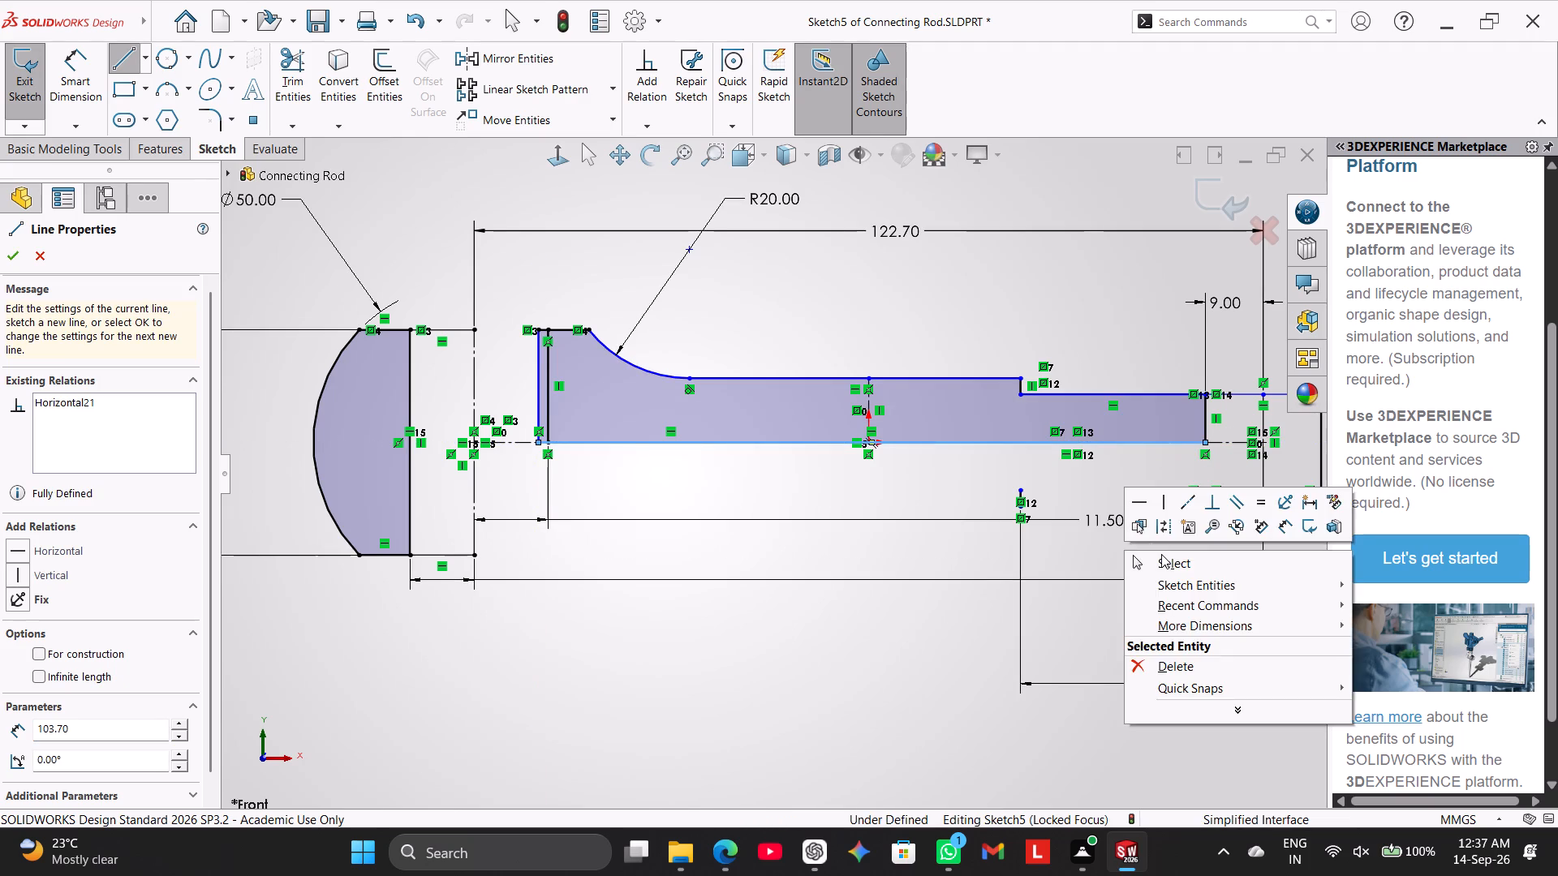
pyautogui.click(1161, 554)
# Trim the upper and lower horizontal lines crossing the gap between the shank's small end and the small-end cap, accepting deletion of affected relations.
pyautogui.scroll(2, 1177, 504)
pyautogui.scroll(-2, 1157, 410)
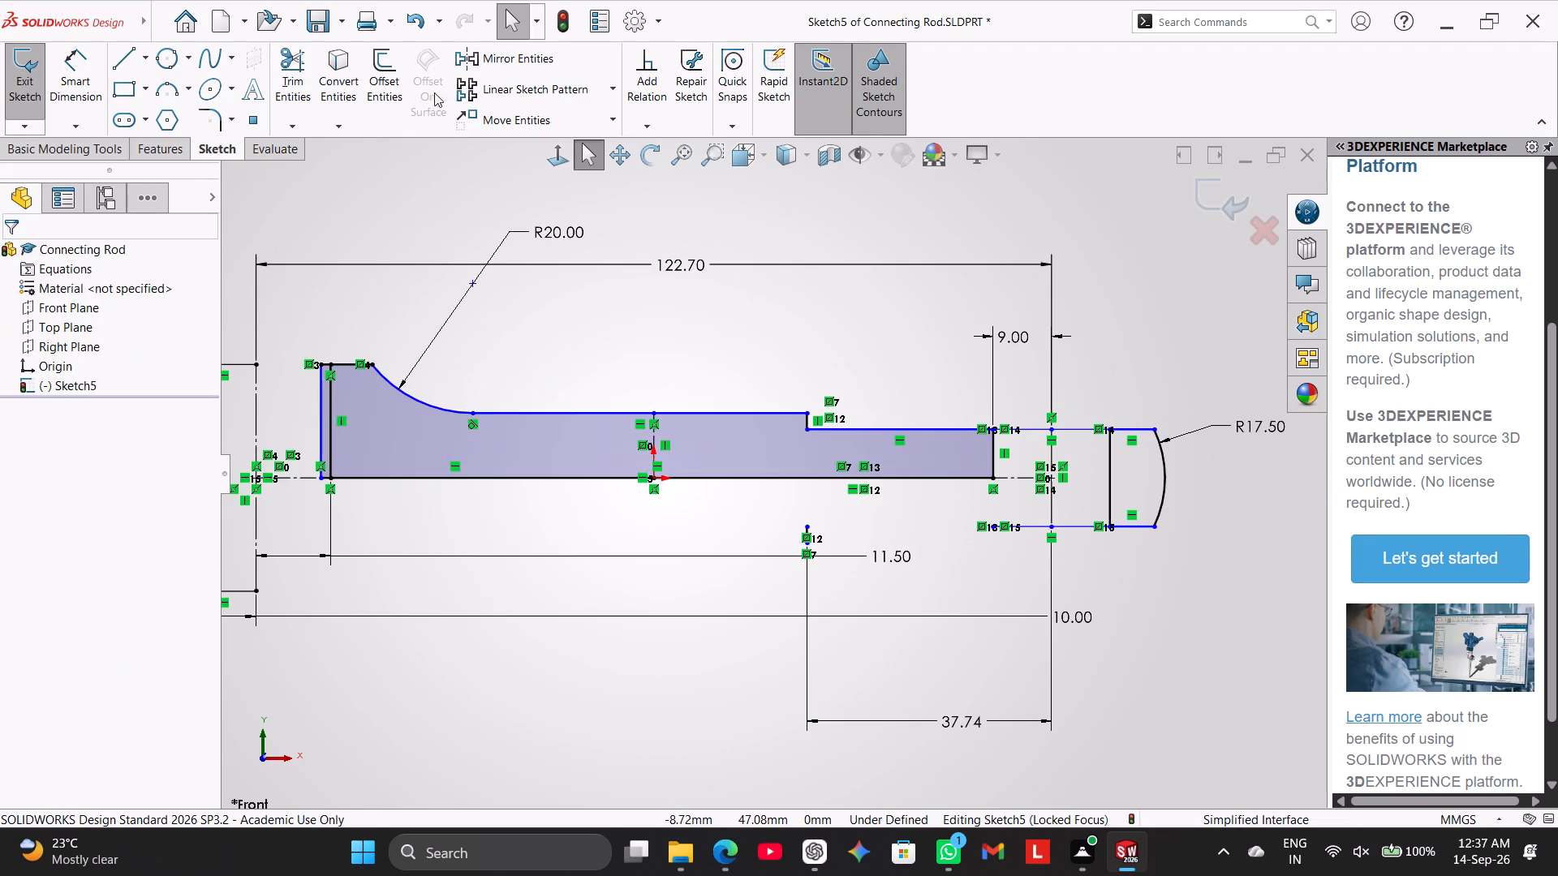
pyautogui.click(288, 71)
pyautogui.click(1035, 430)
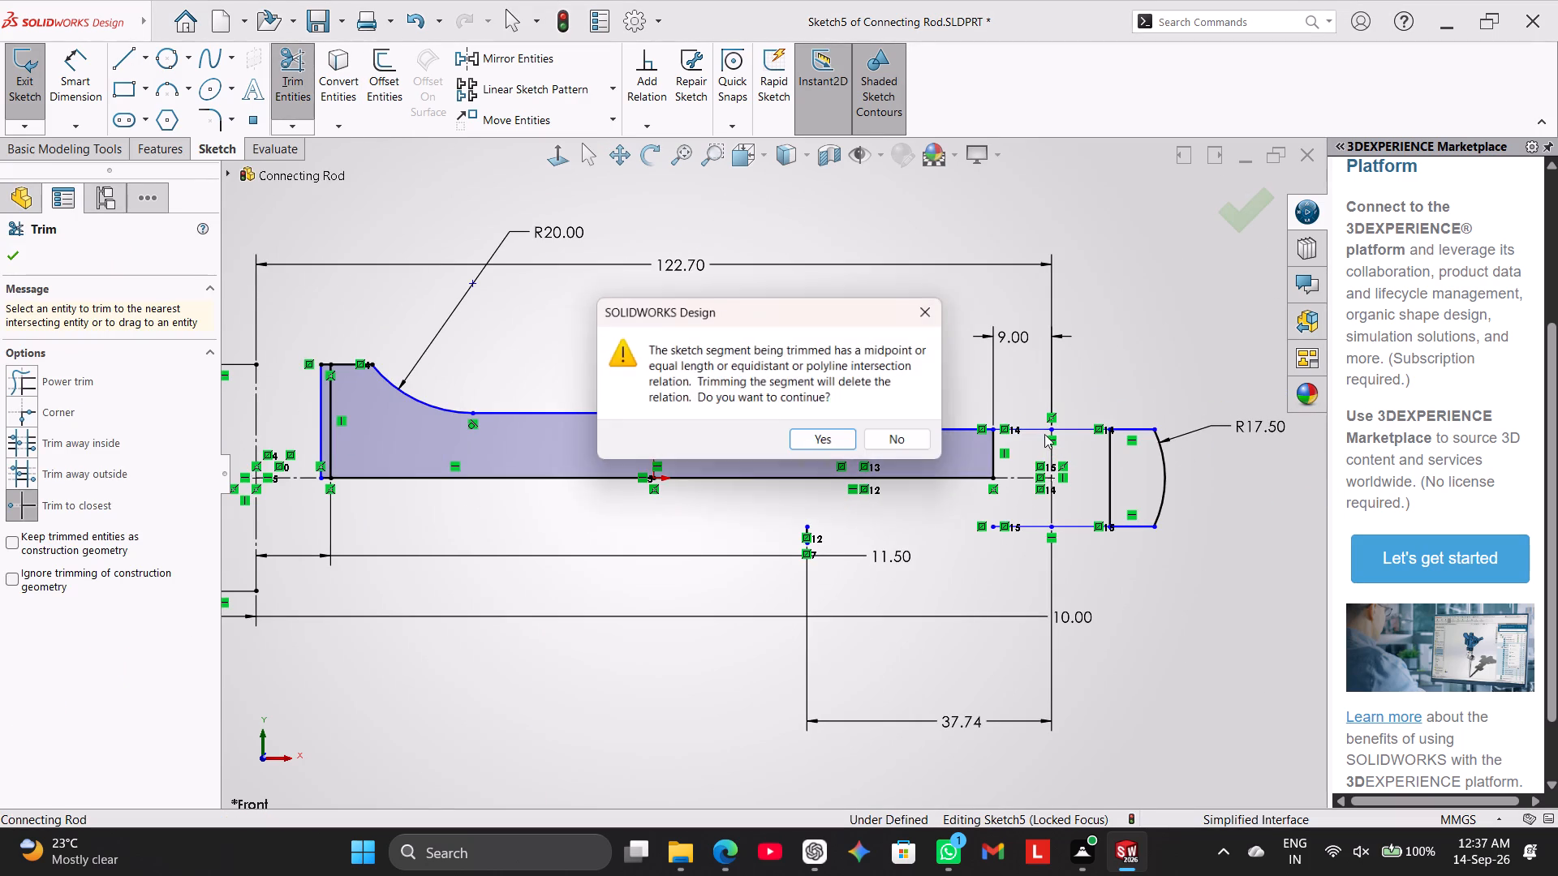
pyautogui.click(833, 440)
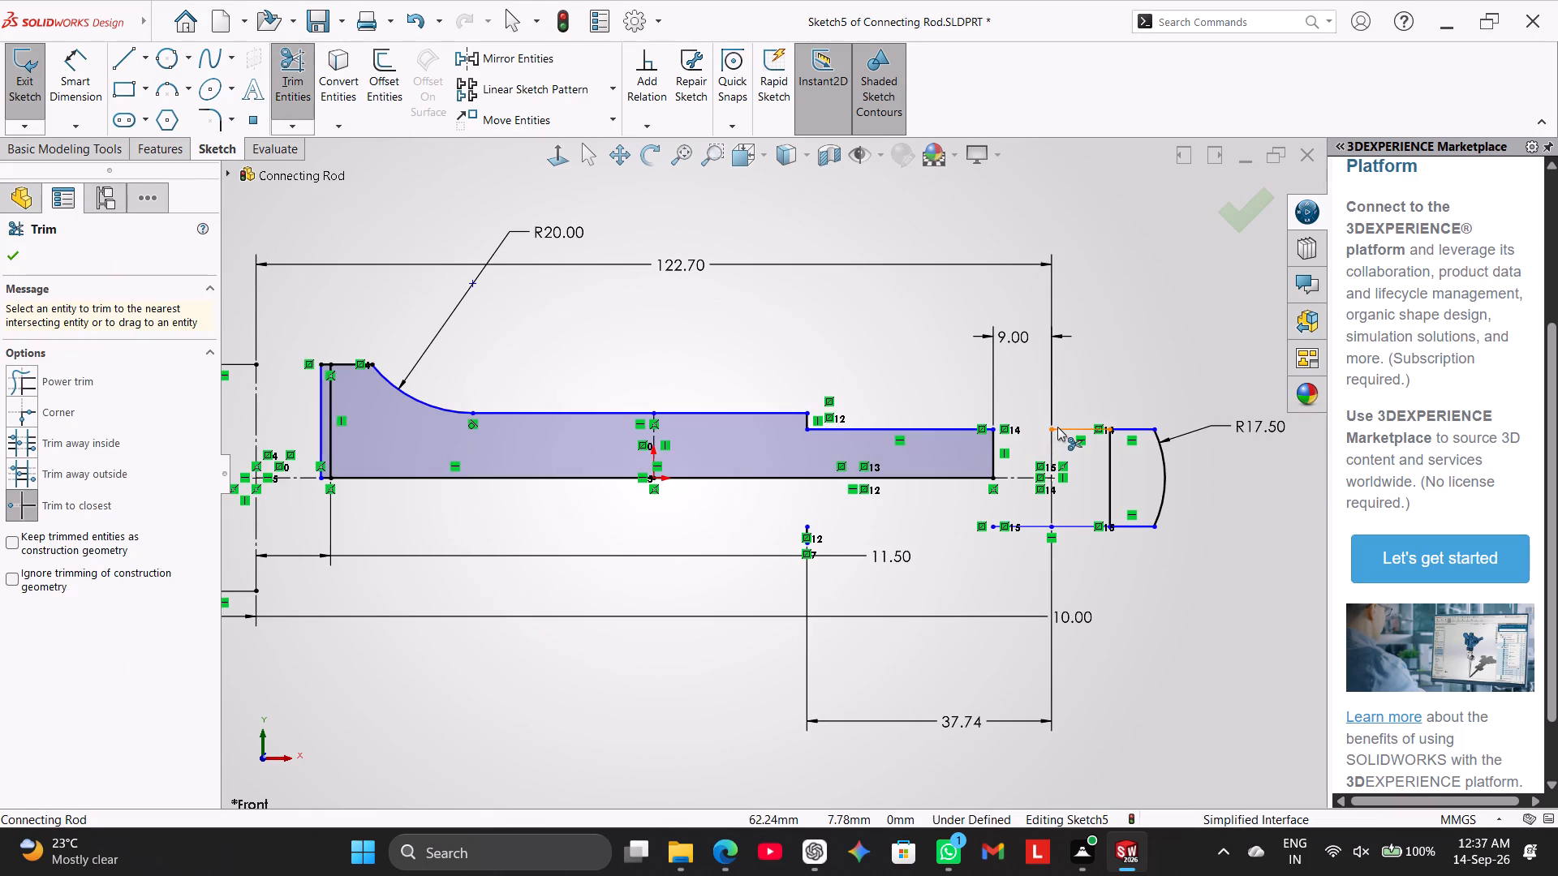
pyautogui.click(1059, 427)
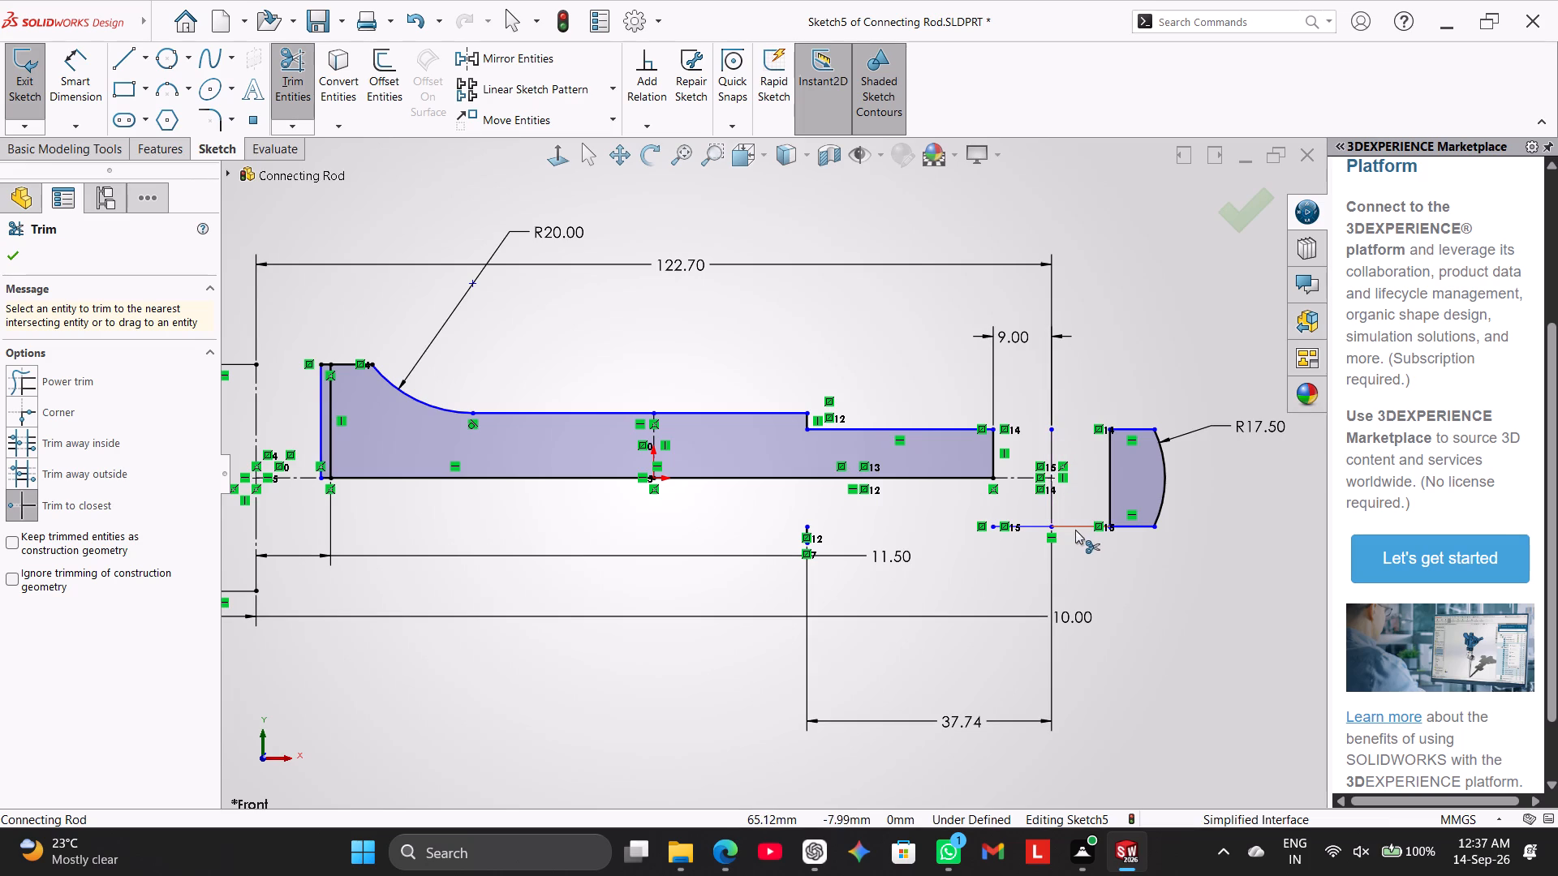
pyautogui.click(1074, 523)
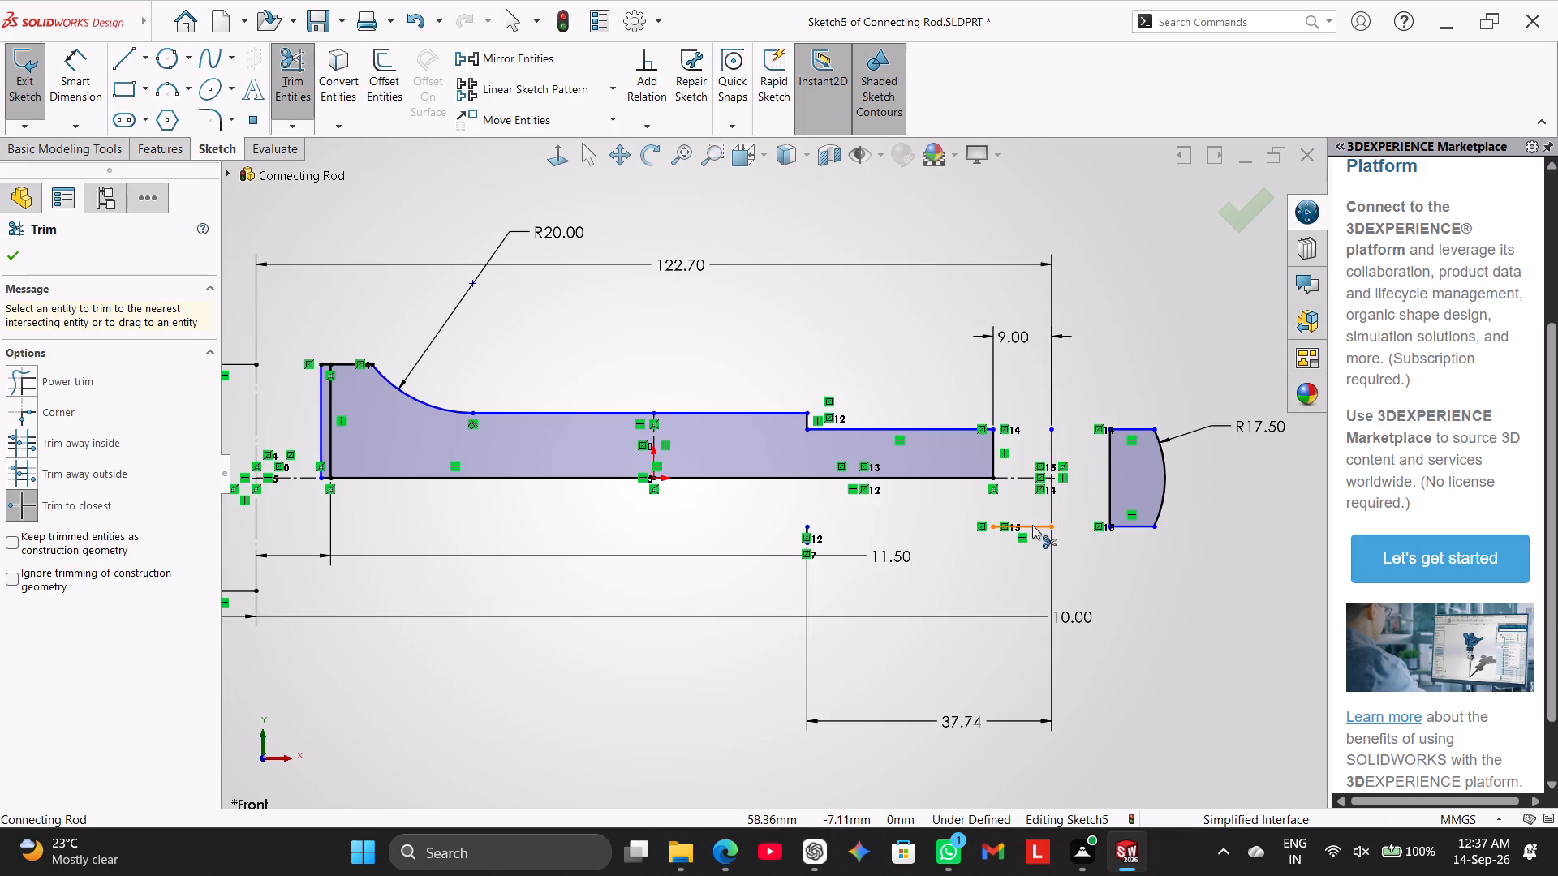
pyautogui.click(1032, 525)
pyautogui.scroll(1, 1009, 519)
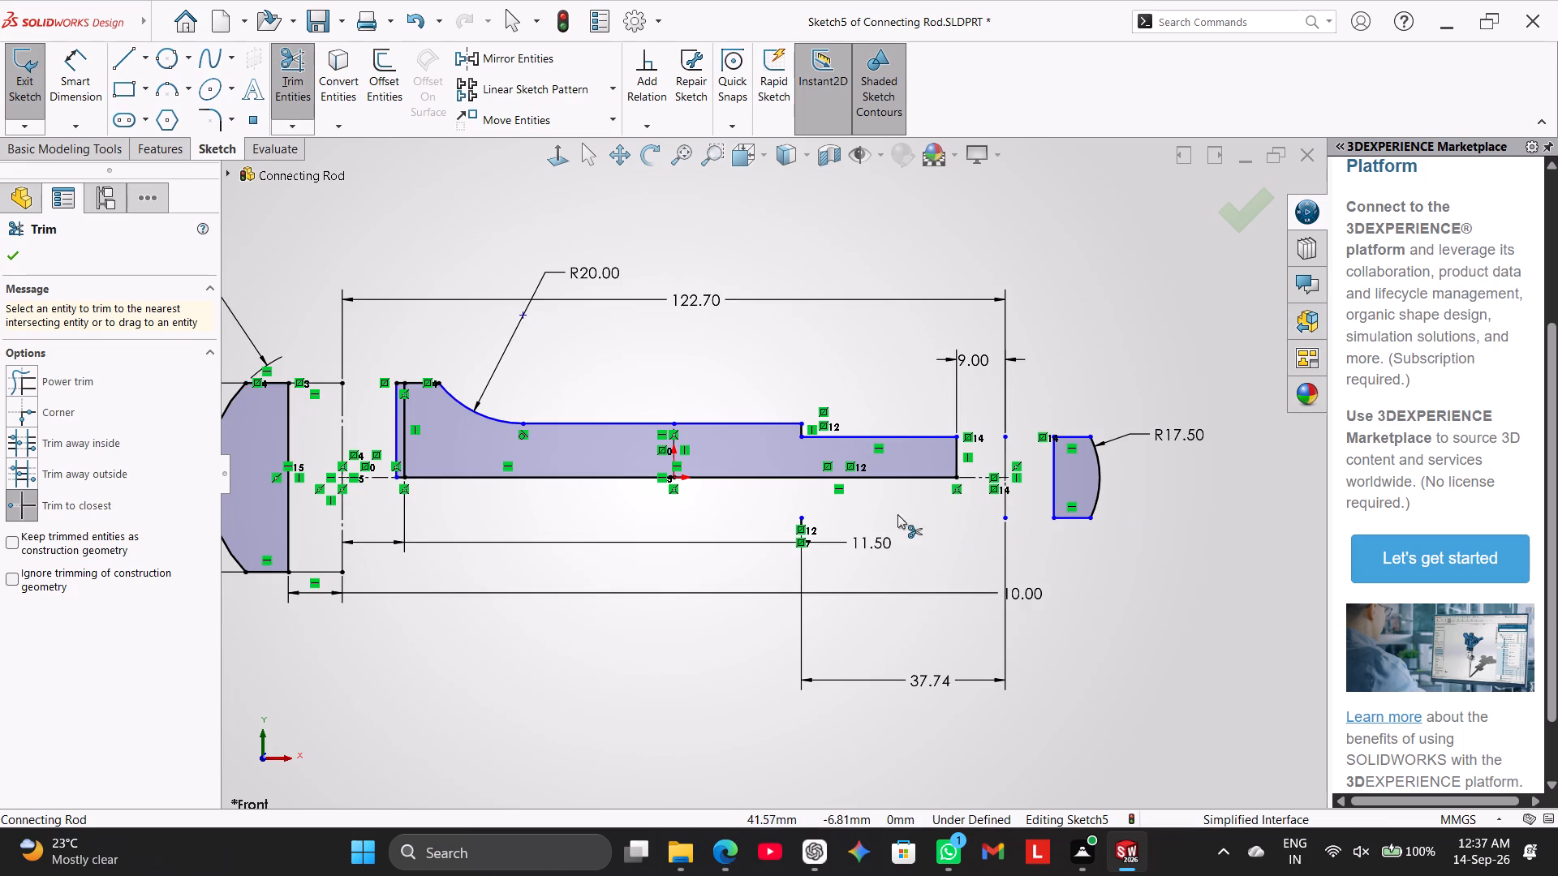
# Trim the leftover short vertical segment of the shank's lower shoulder below the centerline.
pyautogui.rightClick(804, 519)
pyautogui.click(860, 578)
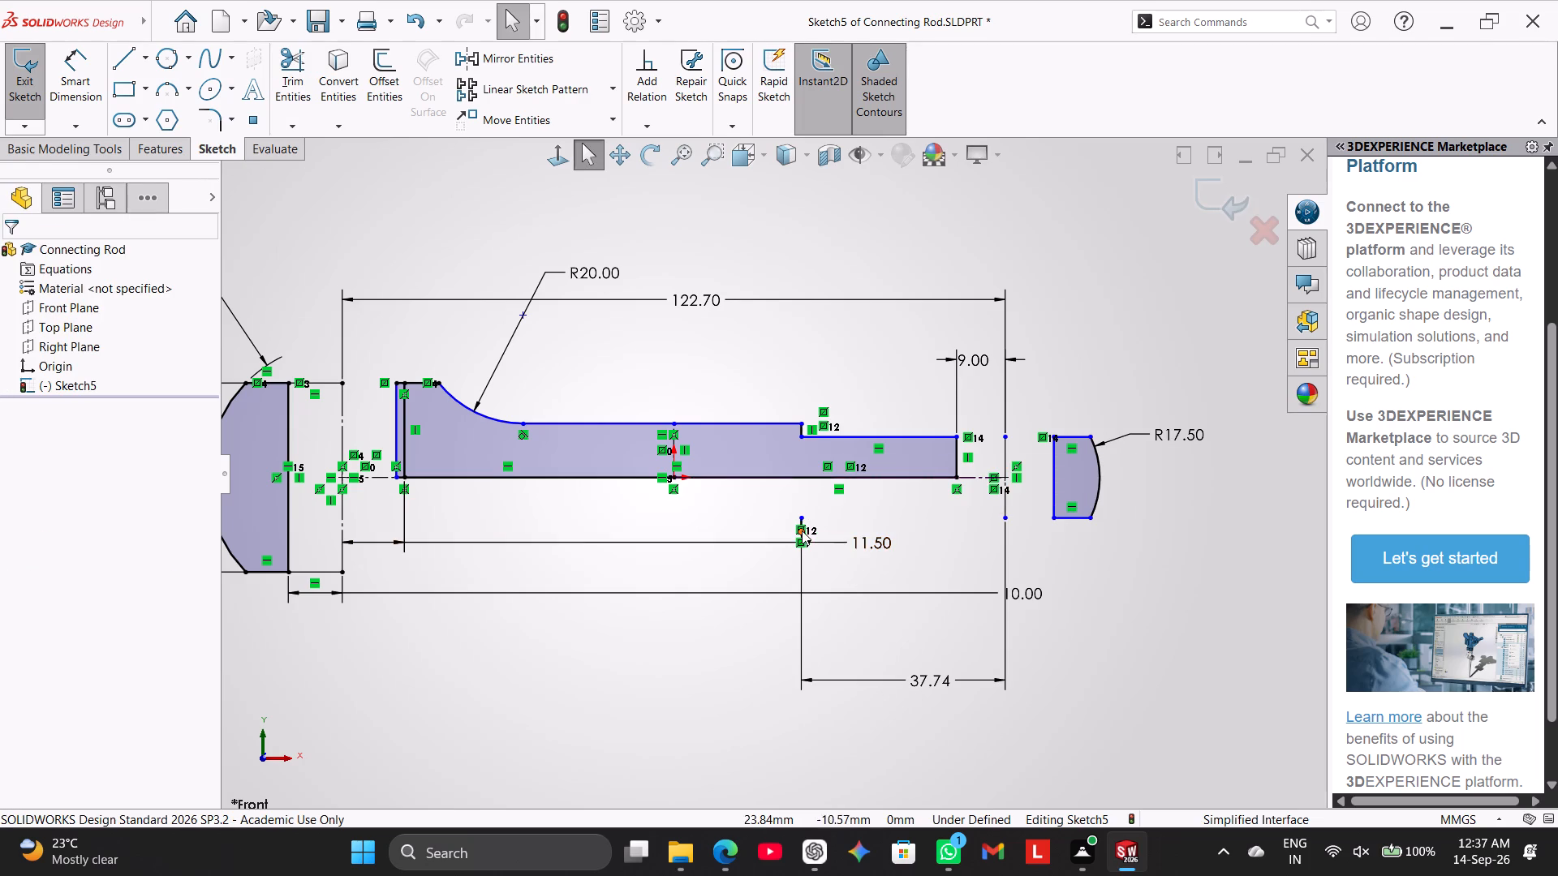
pyautogui.click(299, 62)
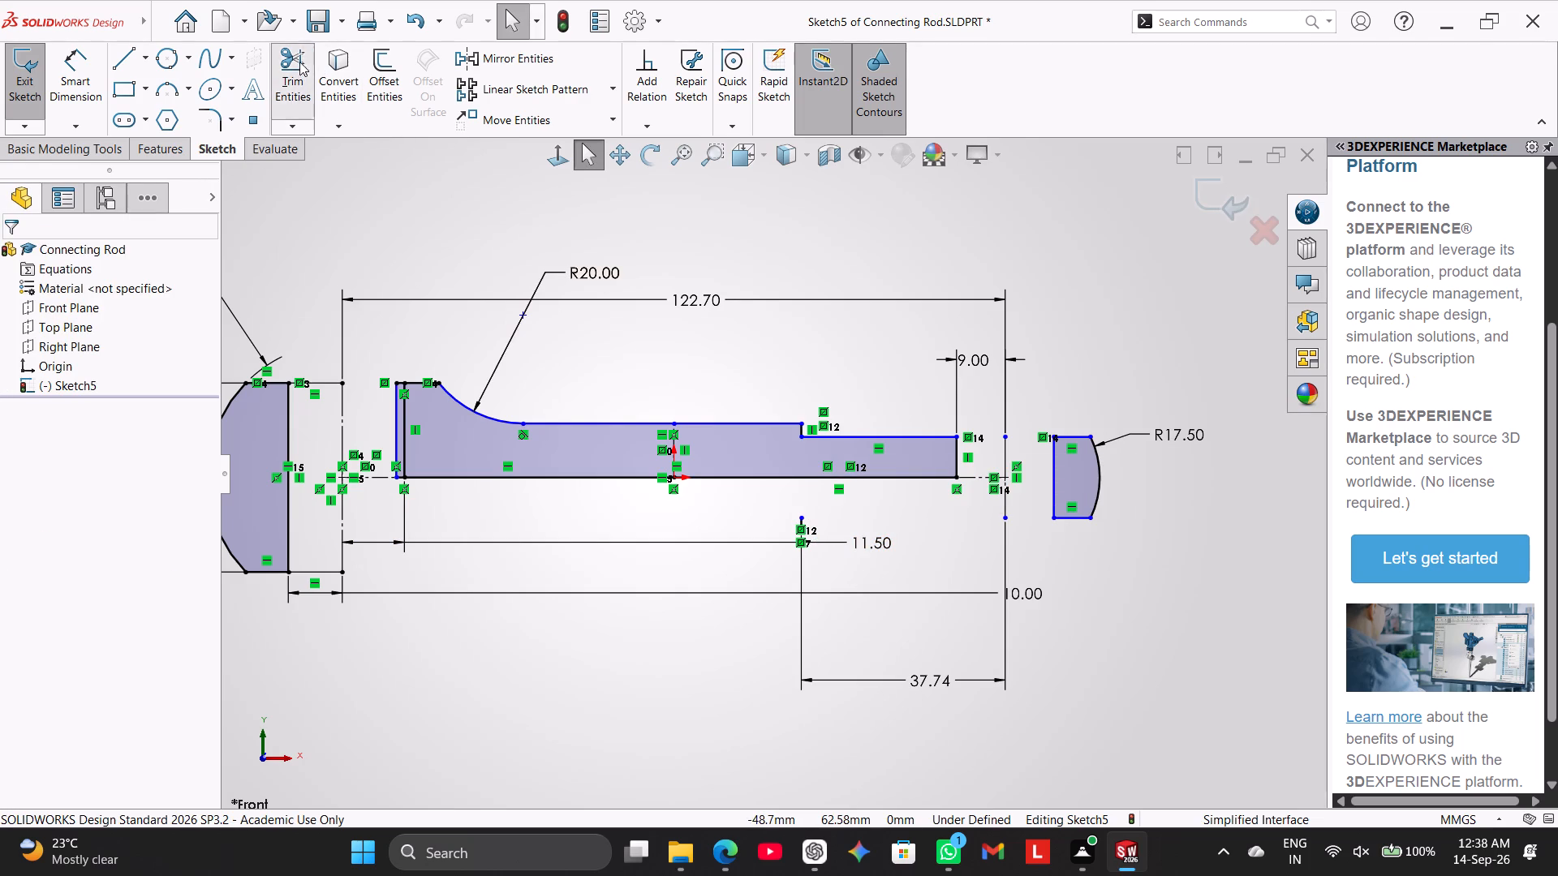
pyautogui.click(803, 522)
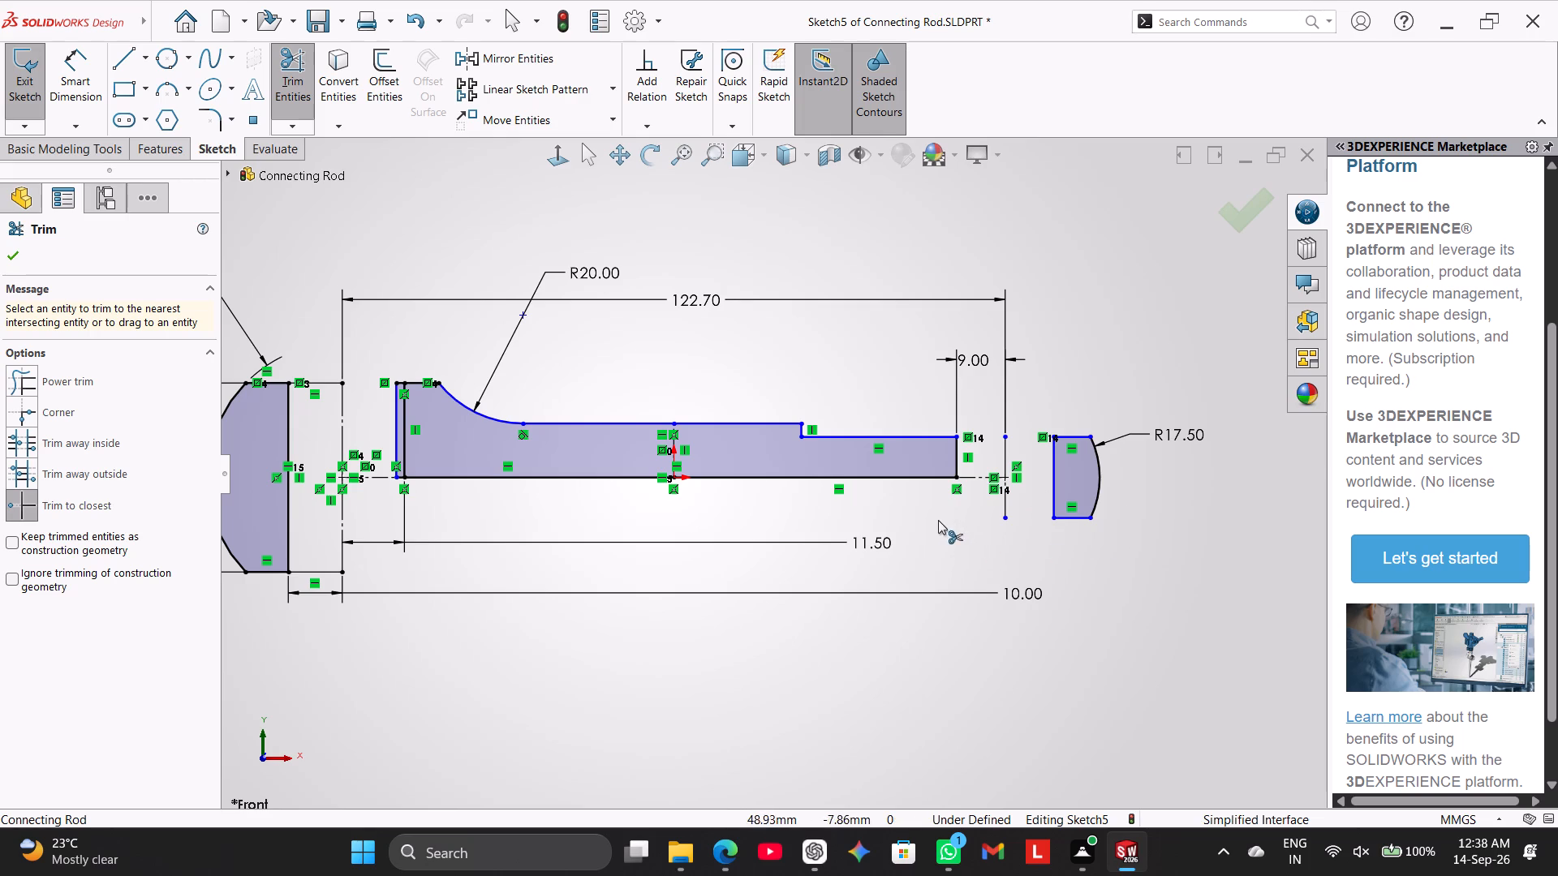
# Dimension the height of the shank's big-end vertical edge.
pyautogui.scroll(1, 639, 625)
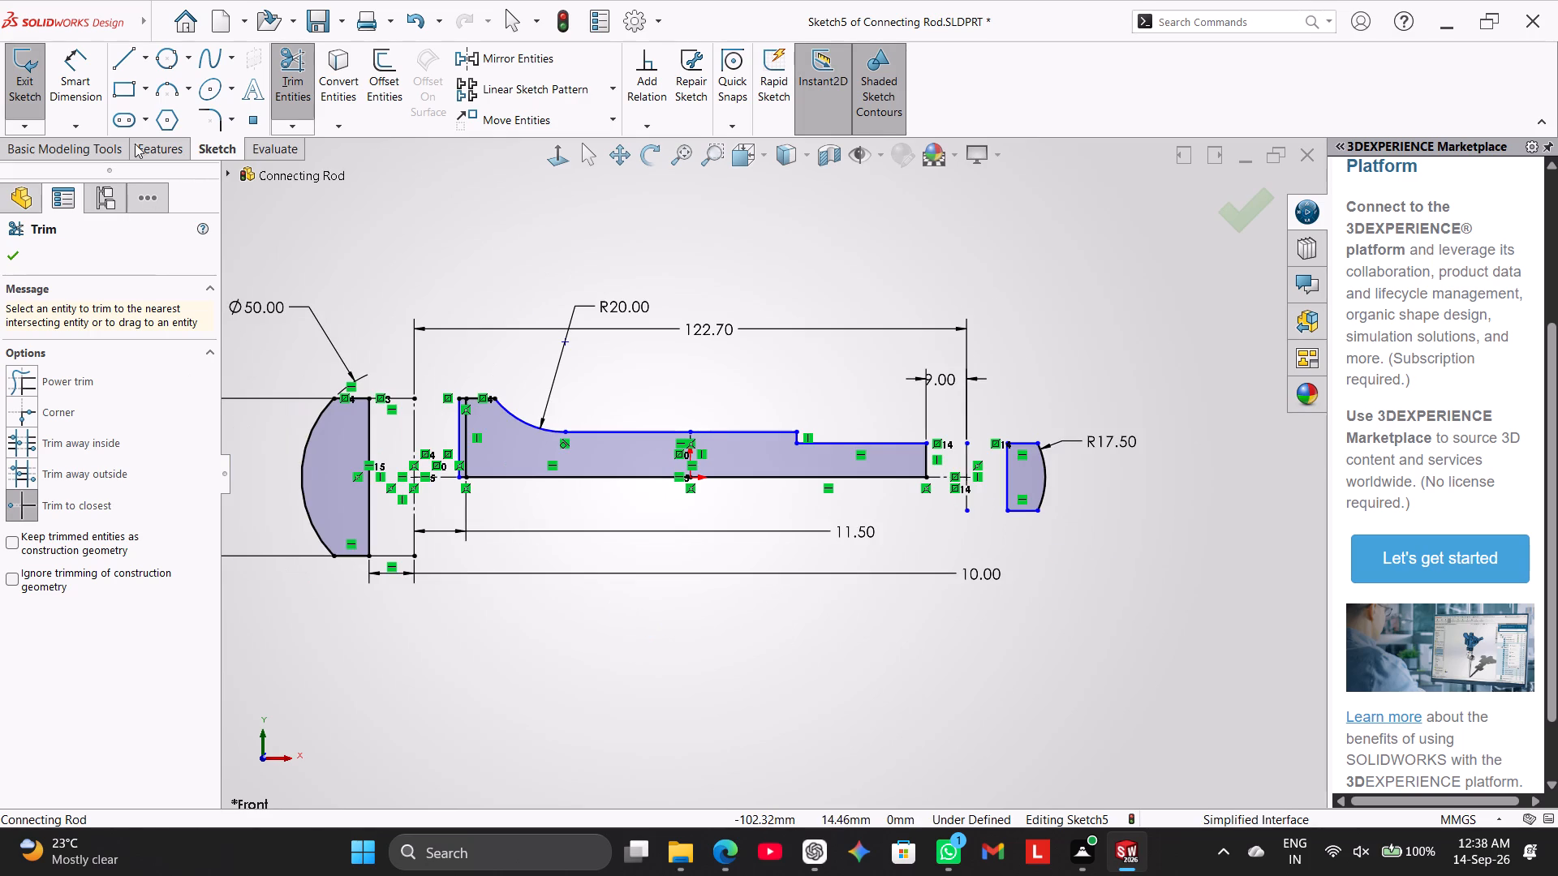
pyautogui.click(80, 70)
pyautogui.click(458, 422)
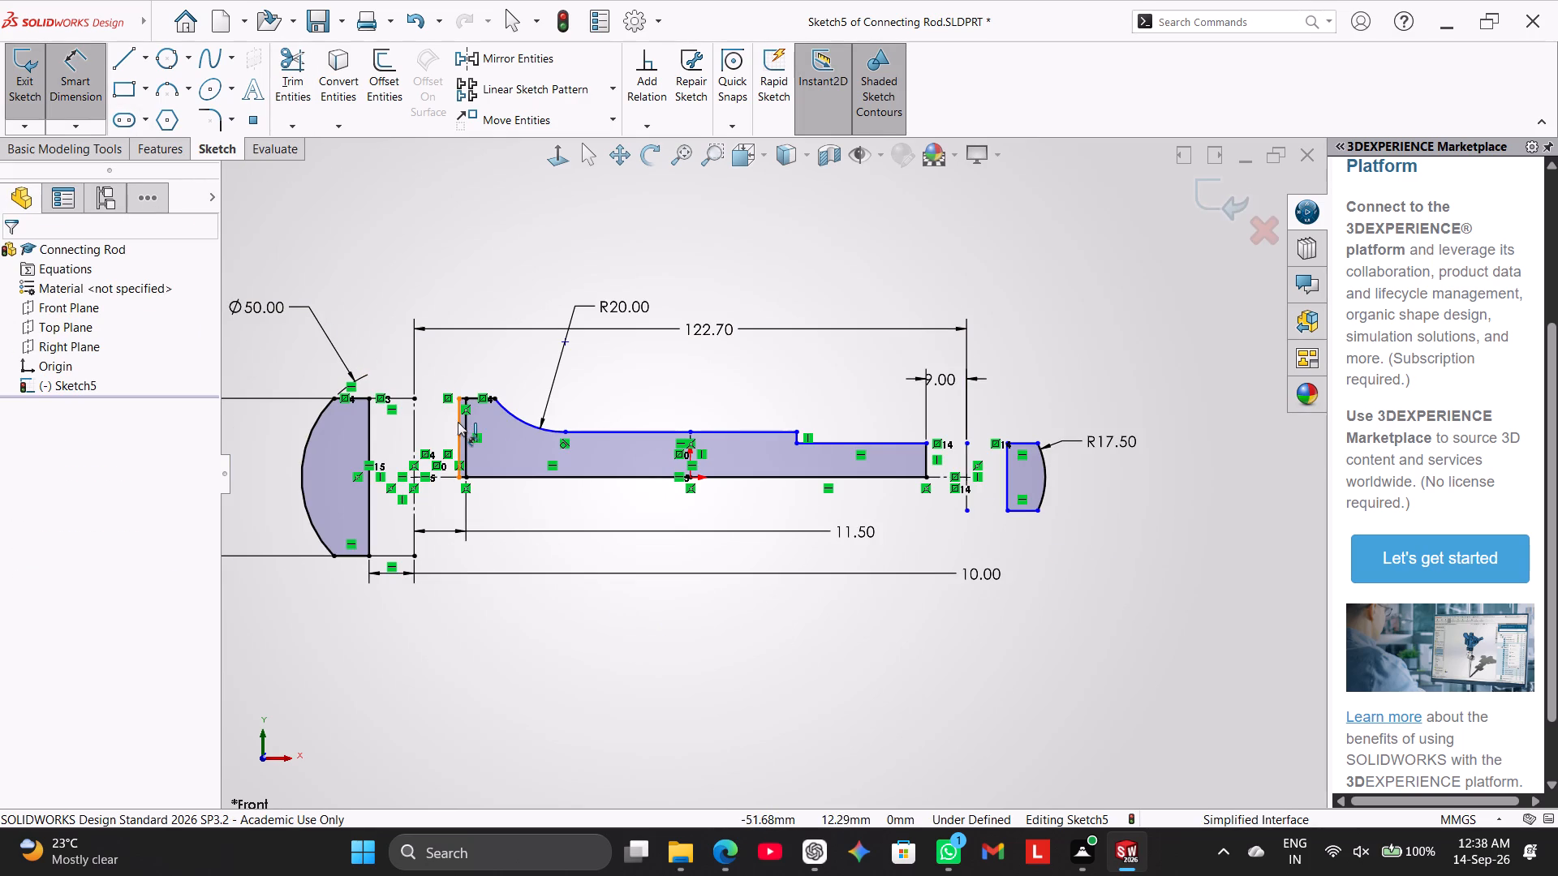
pyautogui.click(280, 431)
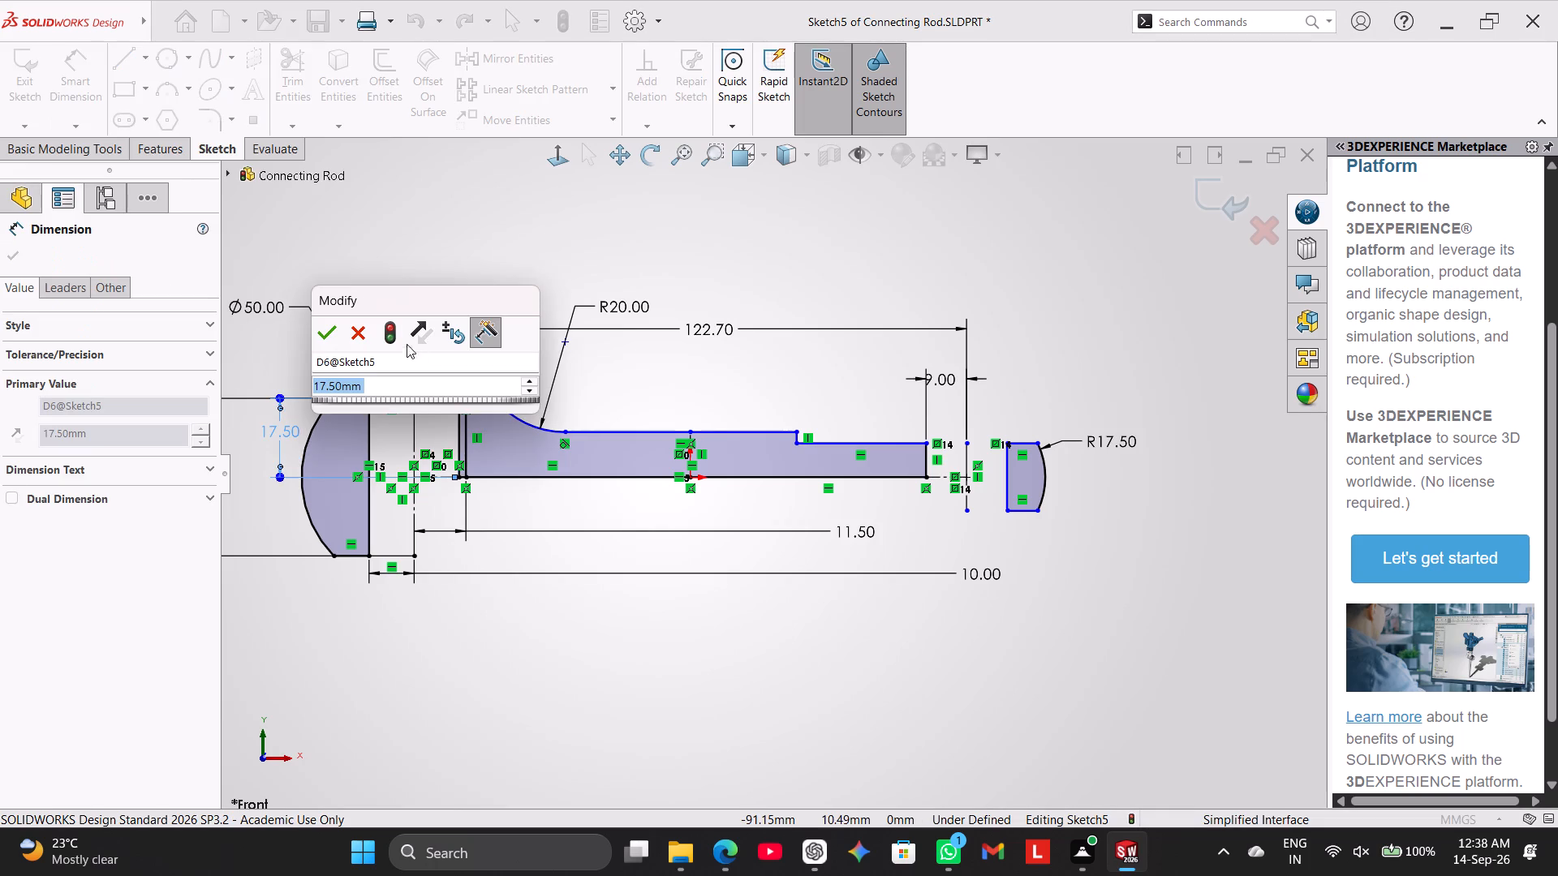
pyautogui.click(337, 323)
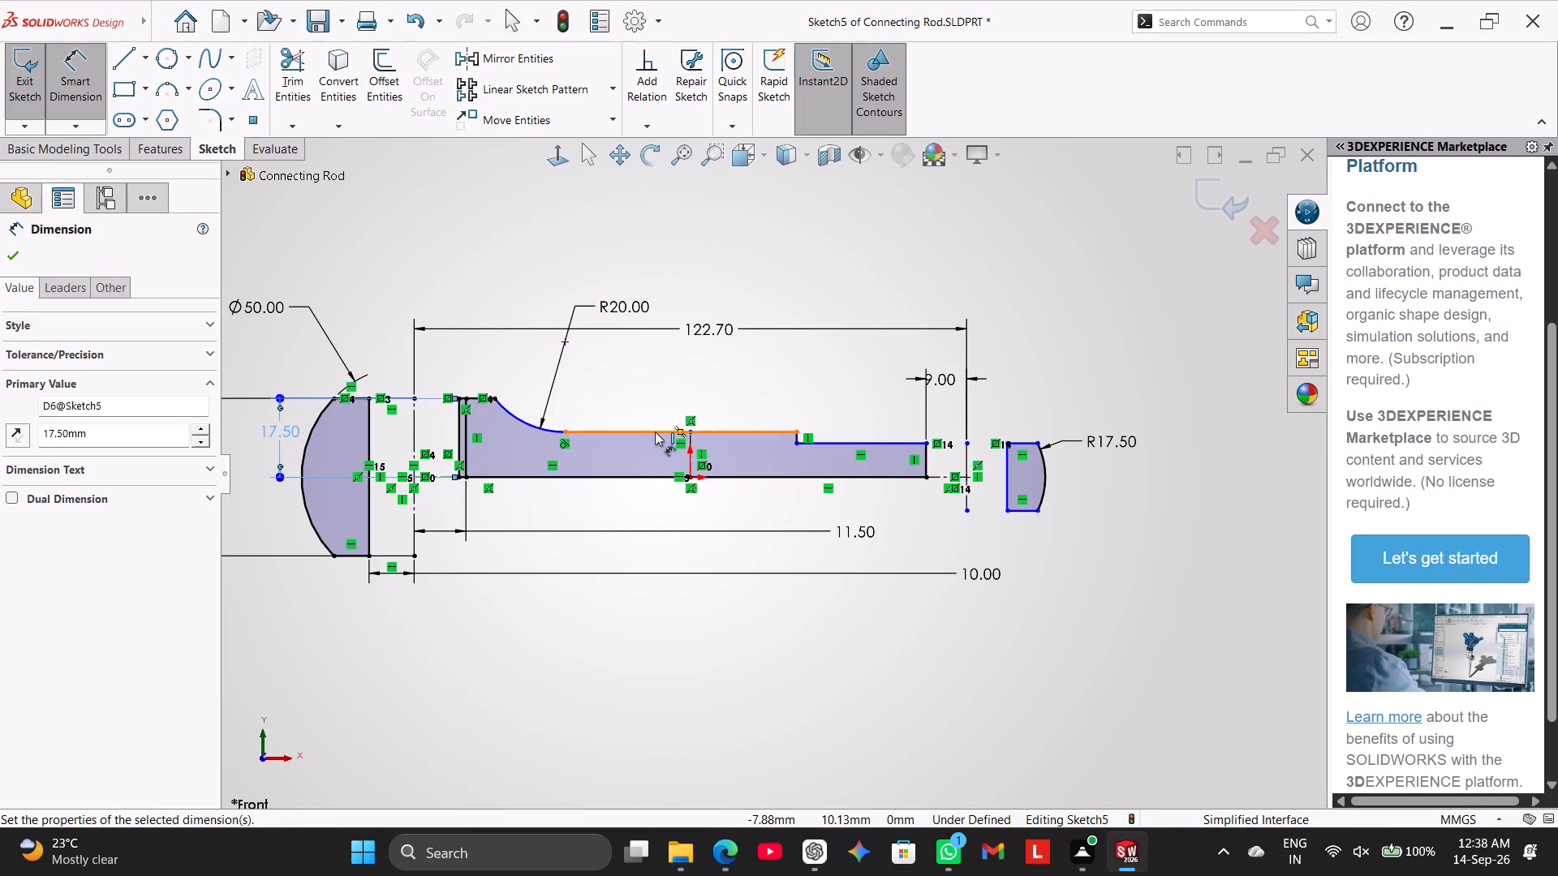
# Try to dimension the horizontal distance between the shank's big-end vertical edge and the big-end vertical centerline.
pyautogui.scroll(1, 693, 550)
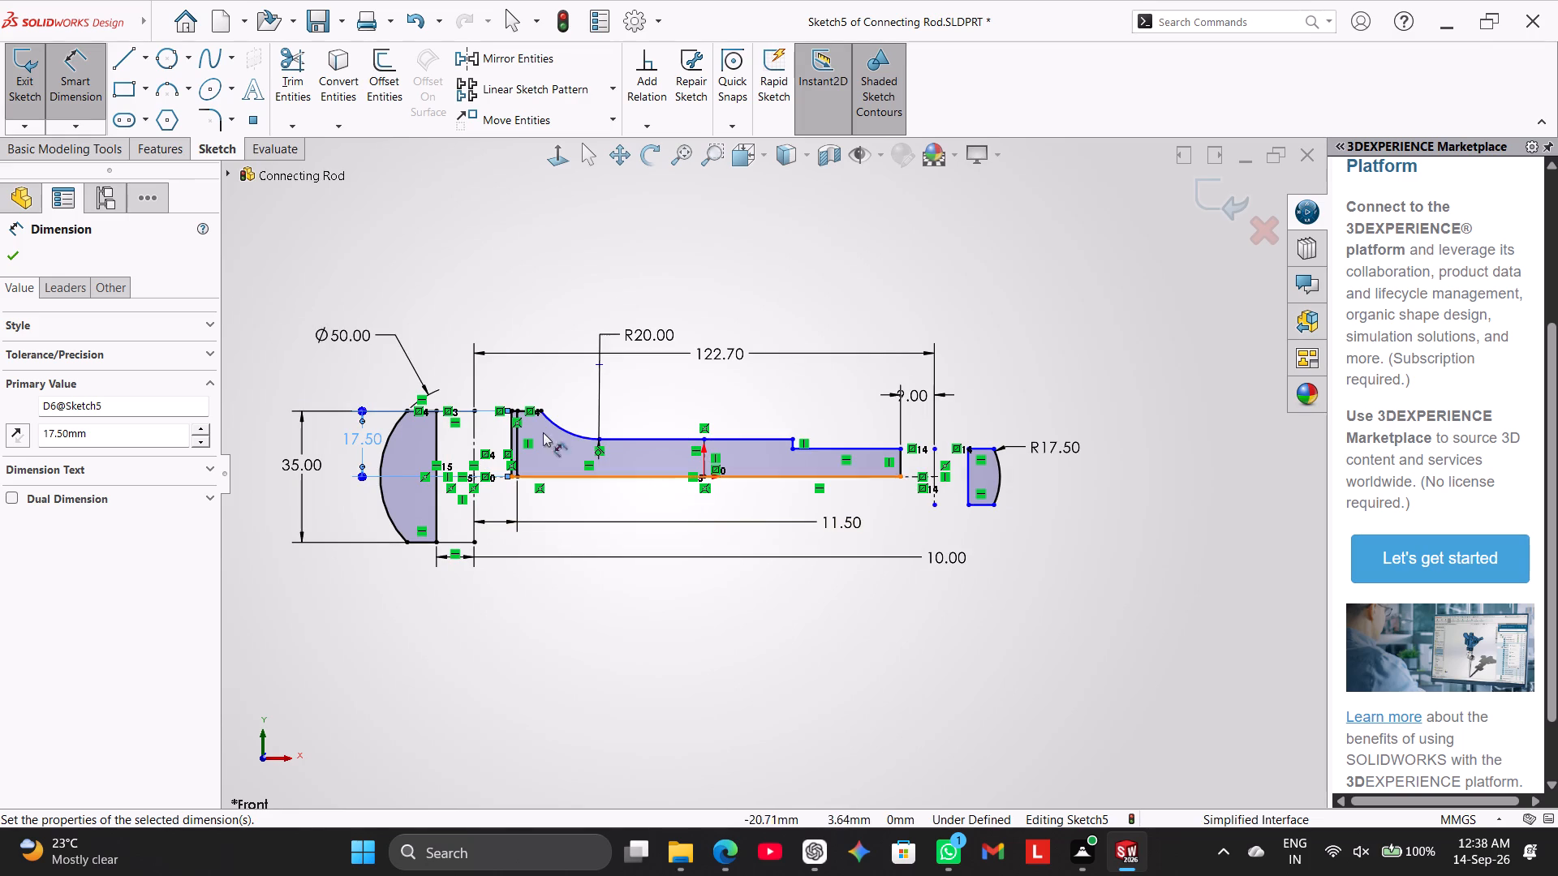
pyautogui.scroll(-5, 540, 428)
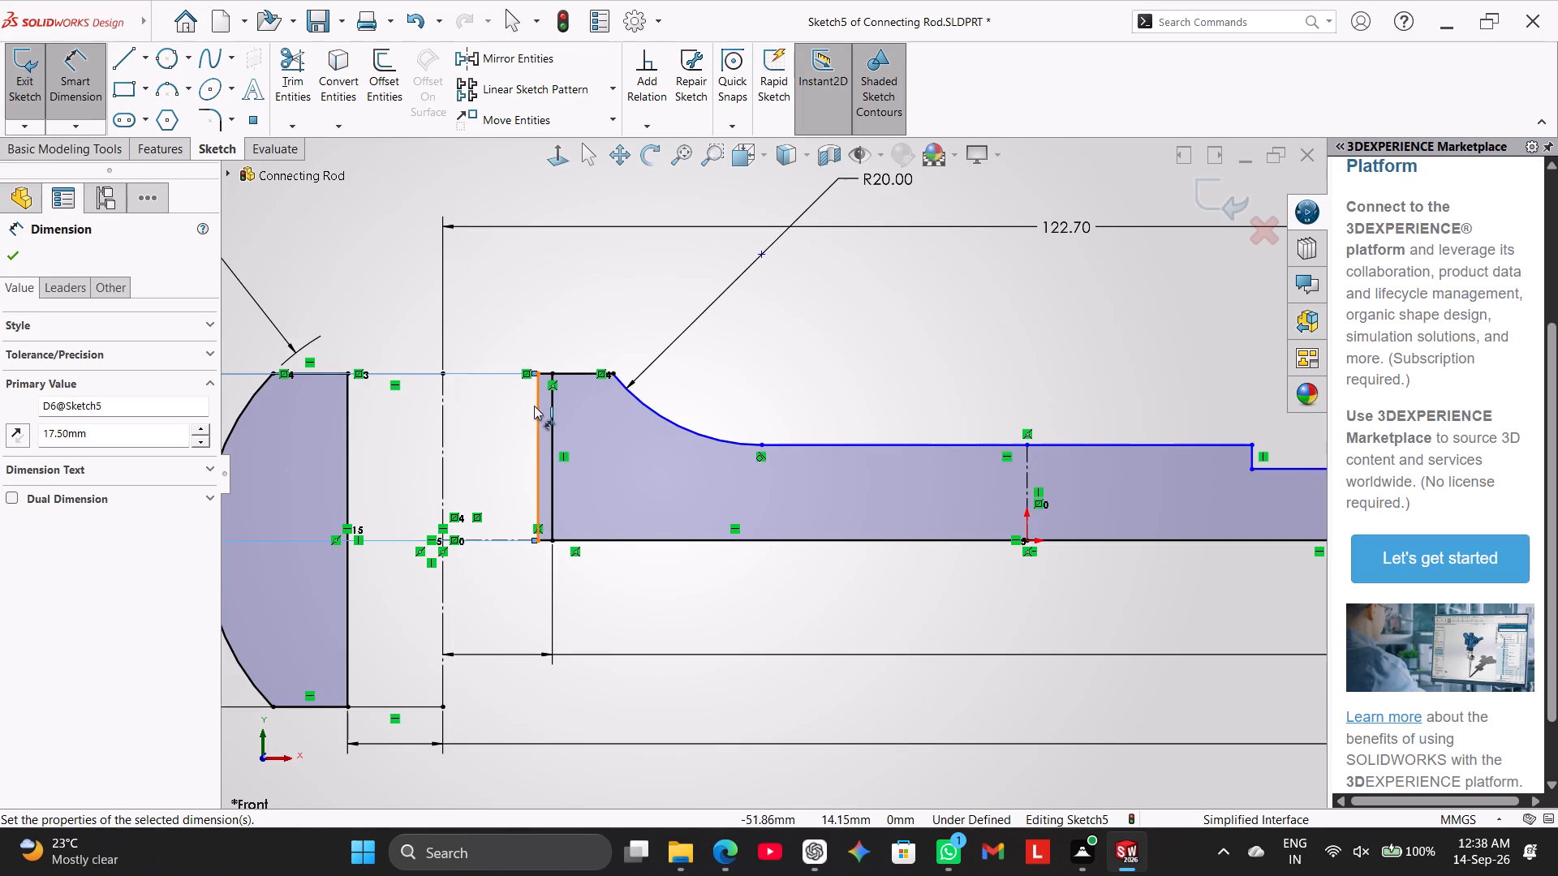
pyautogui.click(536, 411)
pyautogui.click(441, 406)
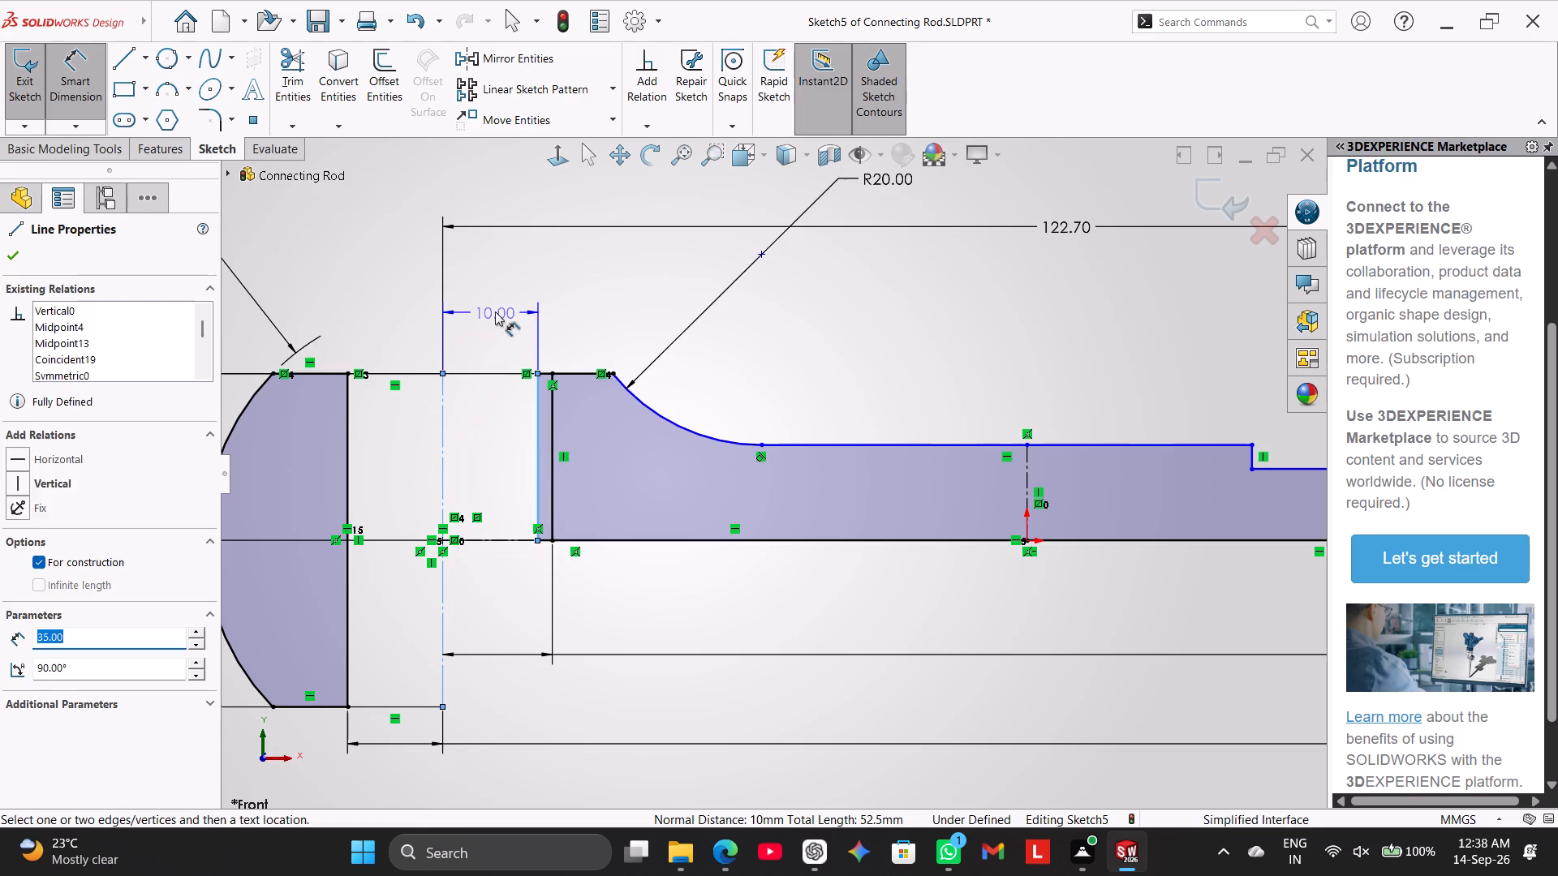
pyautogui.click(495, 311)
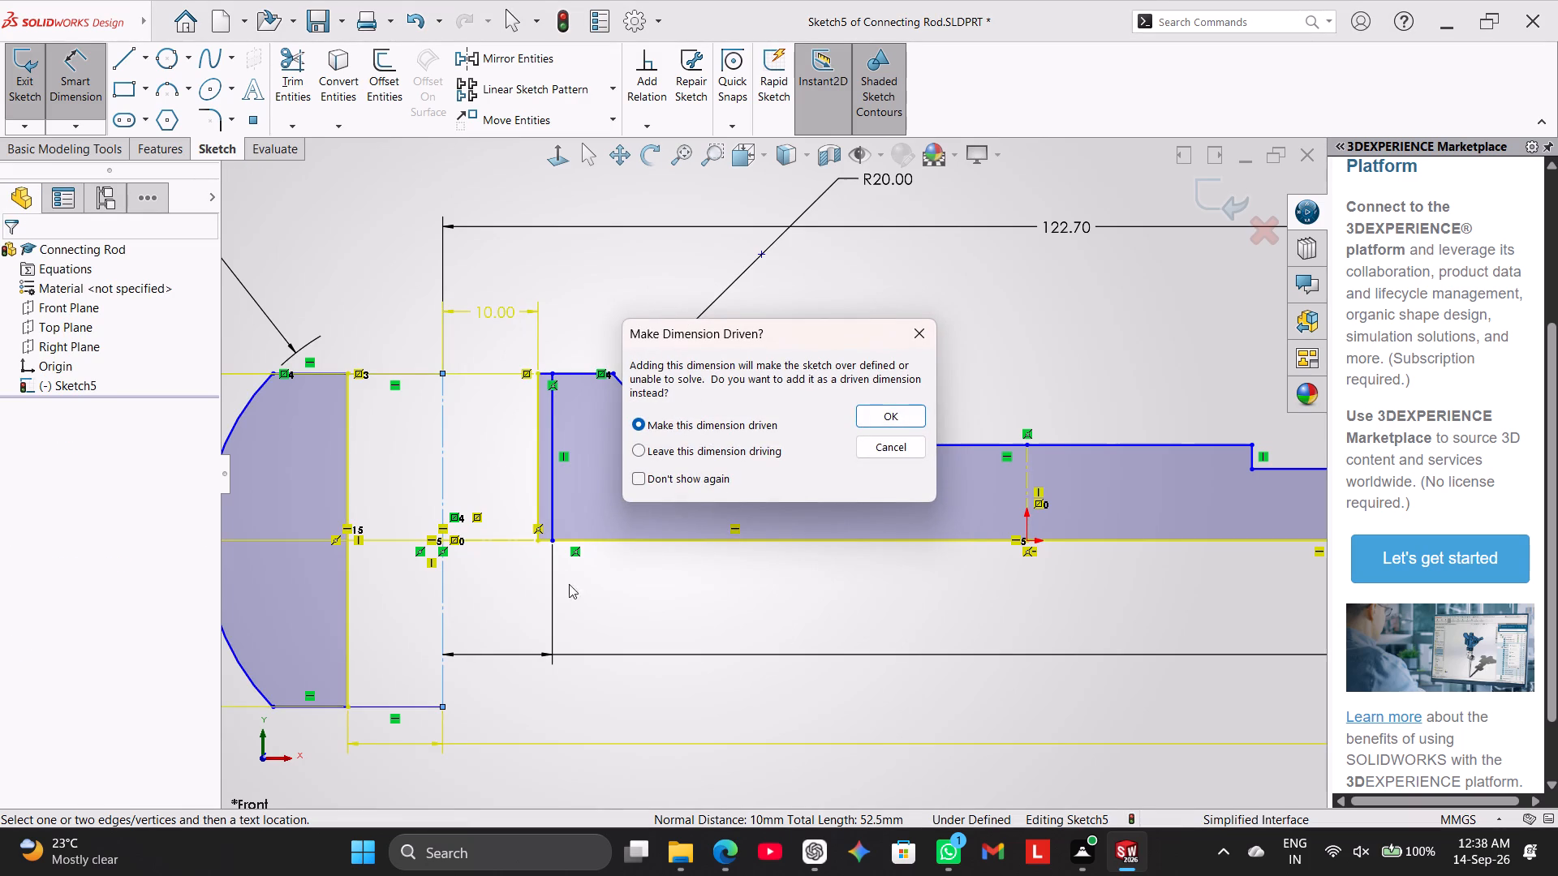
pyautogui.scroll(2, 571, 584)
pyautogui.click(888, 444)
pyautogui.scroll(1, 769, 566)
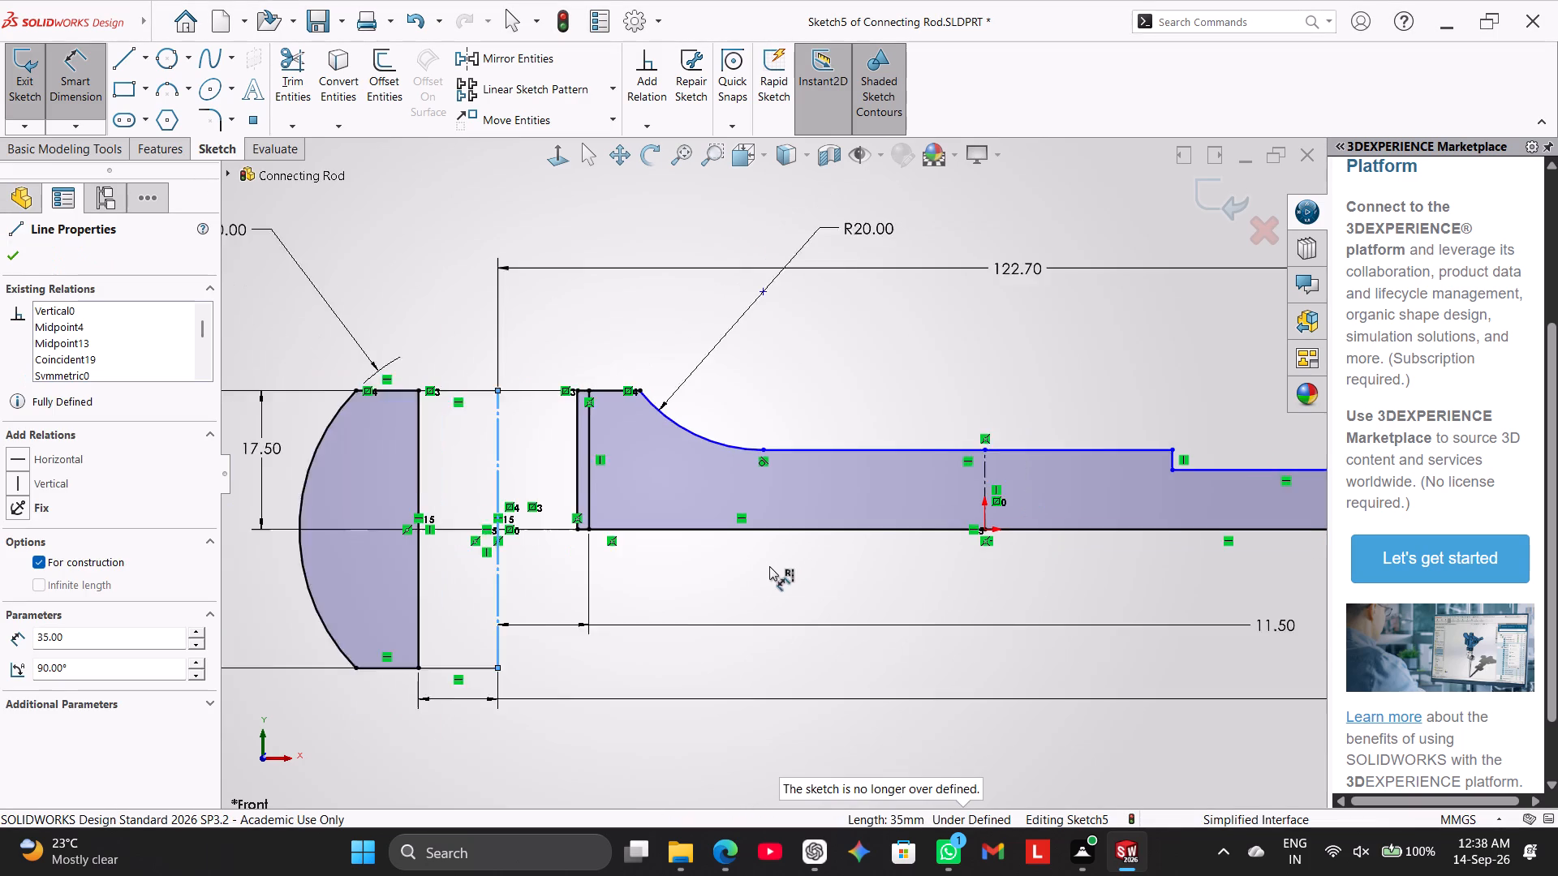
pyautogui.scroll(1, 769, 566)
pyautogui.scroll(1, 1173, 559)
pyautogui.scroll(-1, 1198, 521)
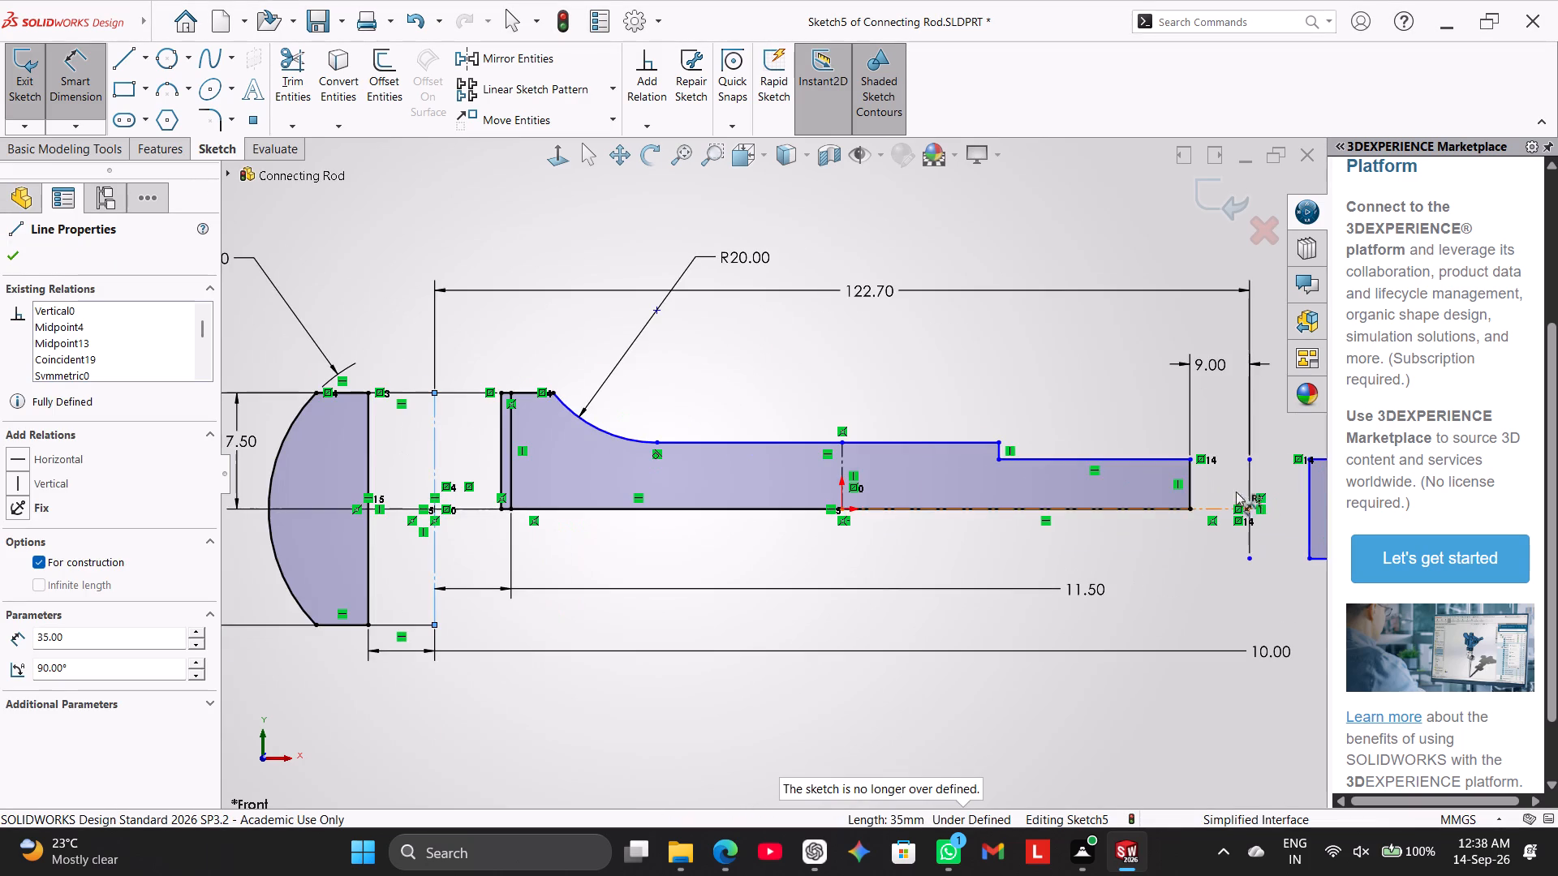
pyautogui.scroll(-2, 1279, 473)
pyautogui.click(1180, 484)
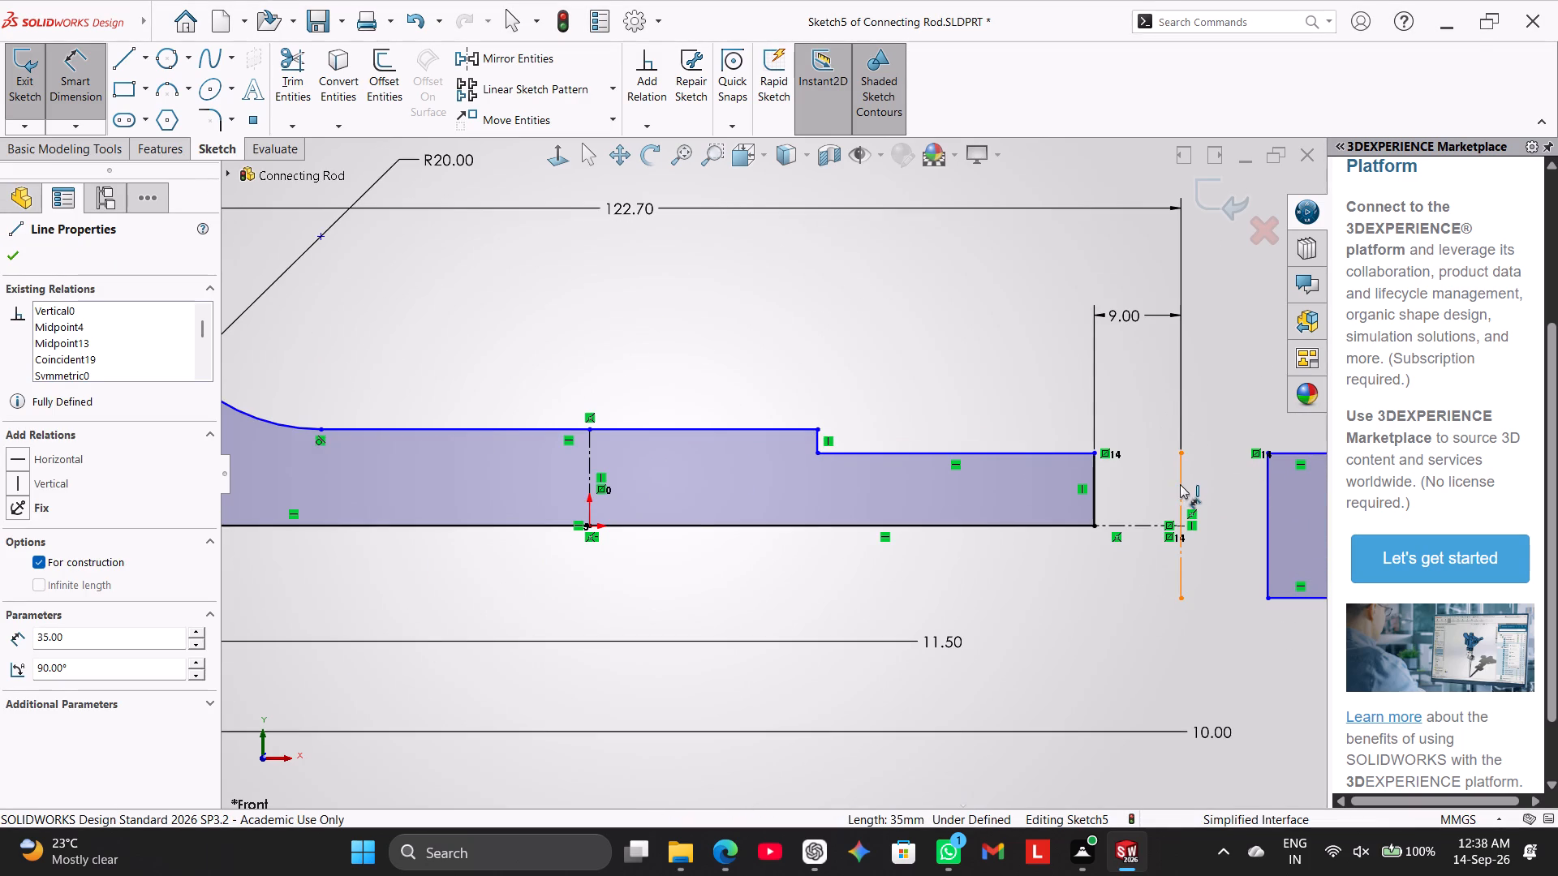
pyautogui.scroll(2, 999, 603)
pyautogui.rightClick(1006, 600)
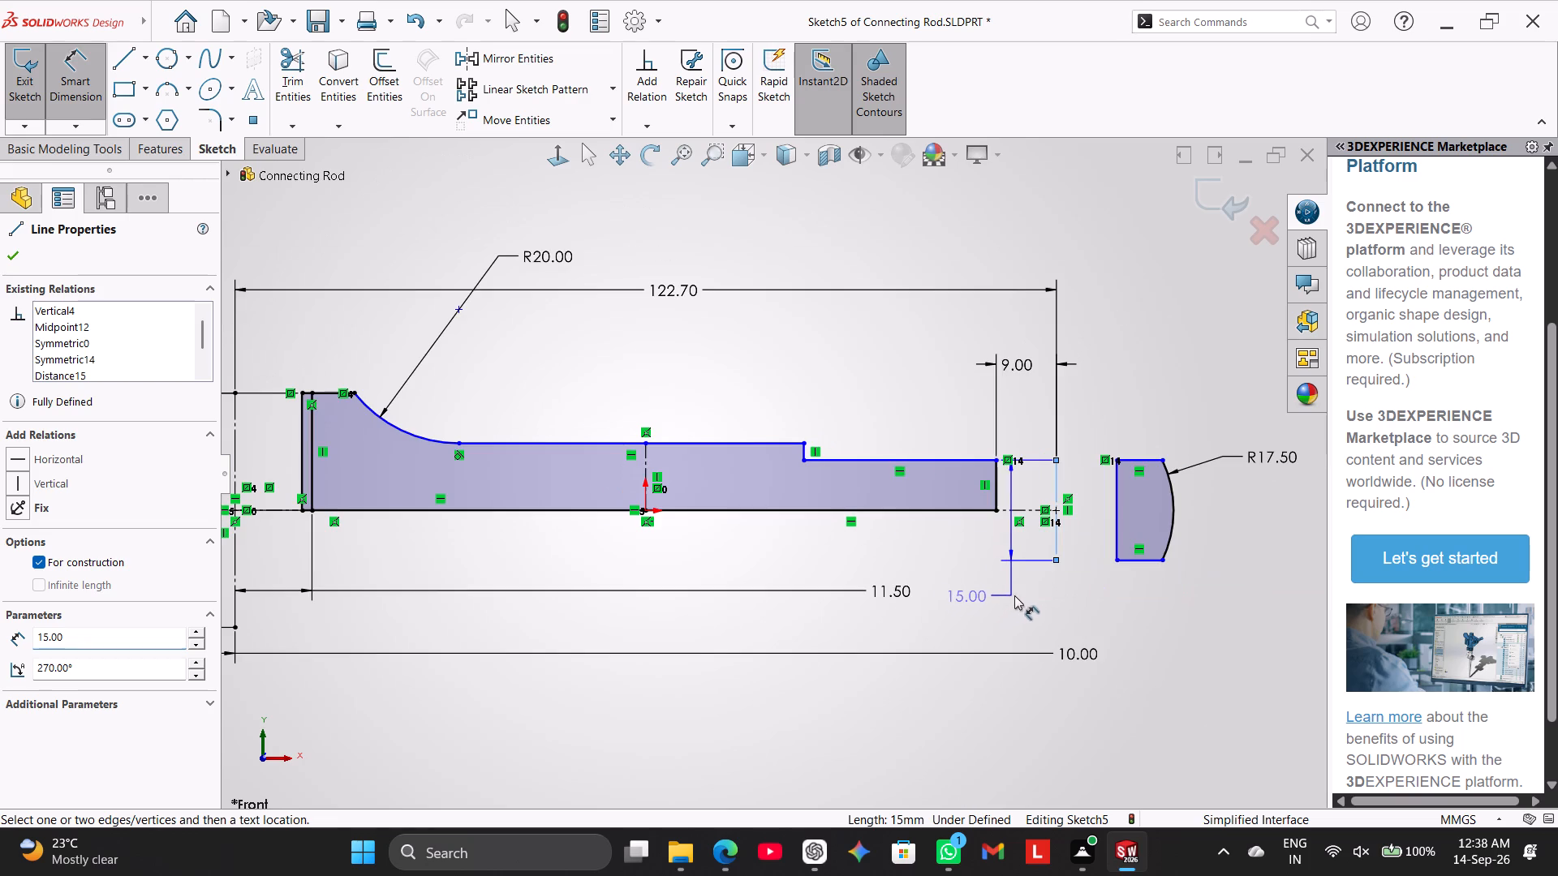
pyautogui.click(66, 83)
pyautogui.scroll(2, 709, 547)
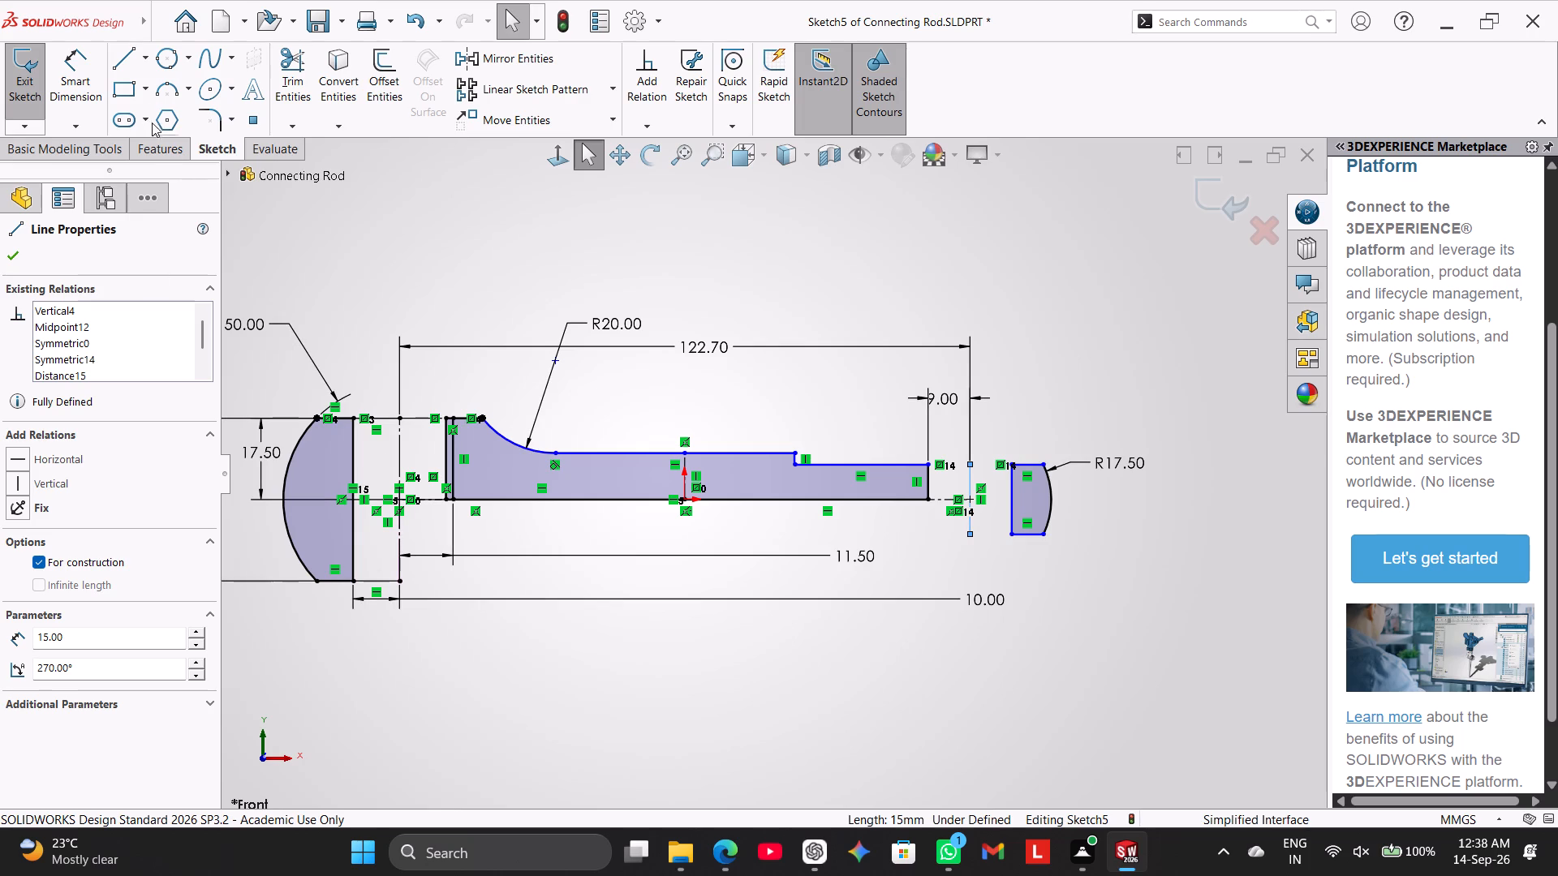
# Dimension the height from the shank's bottom line to its upper middle edge beside the R20 fillet arc.
pyautogui.click(55, 79)
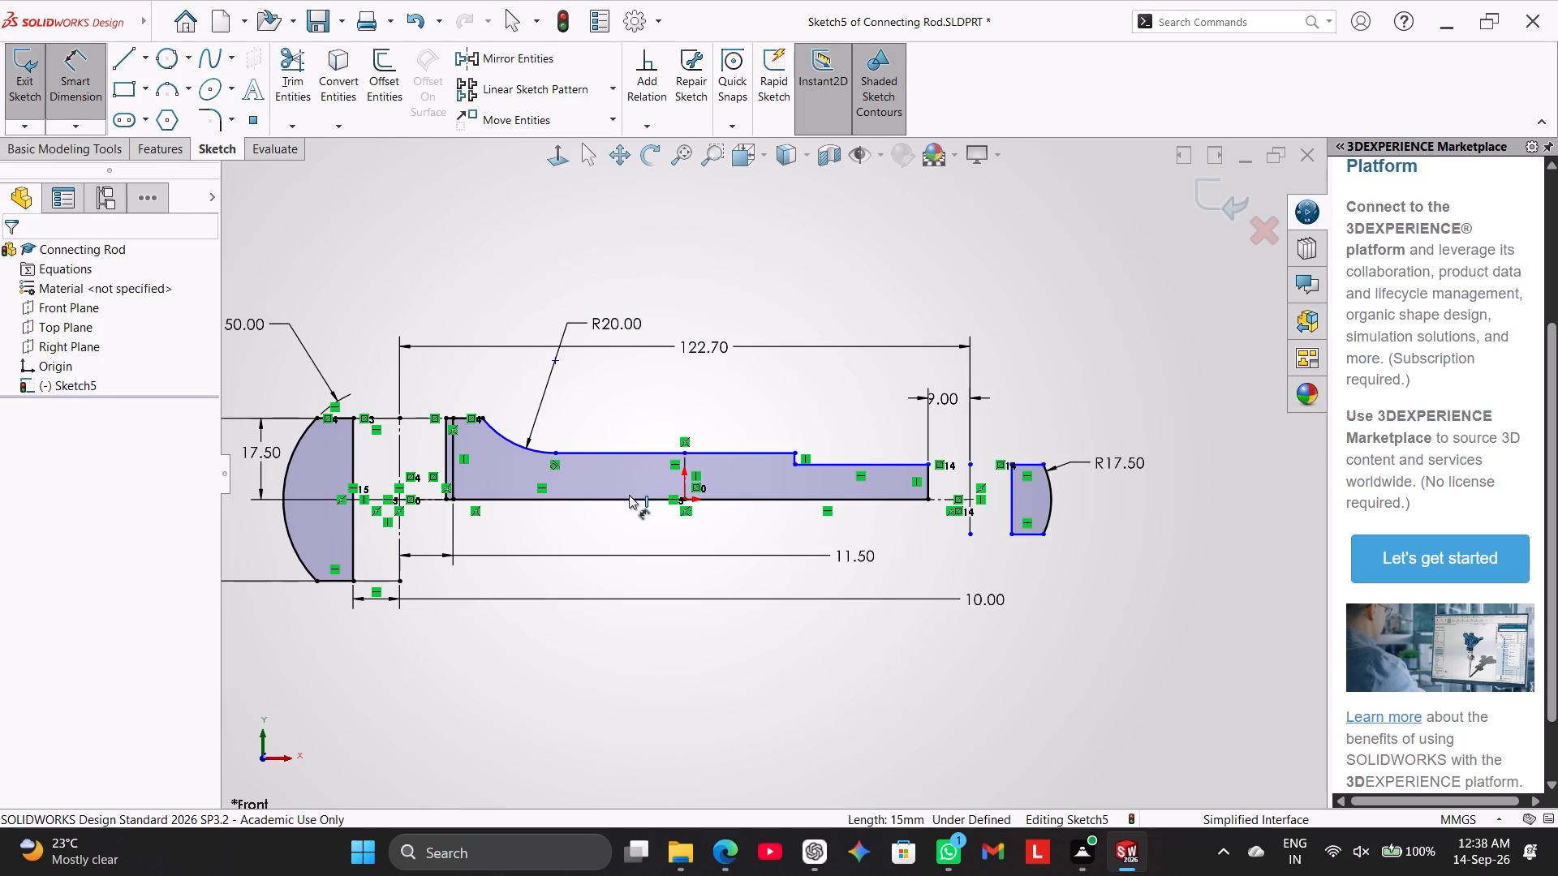
pyautogui.click(629, 495)
pyautogui.click(626, 452)
pyautogui.click(628, 398)
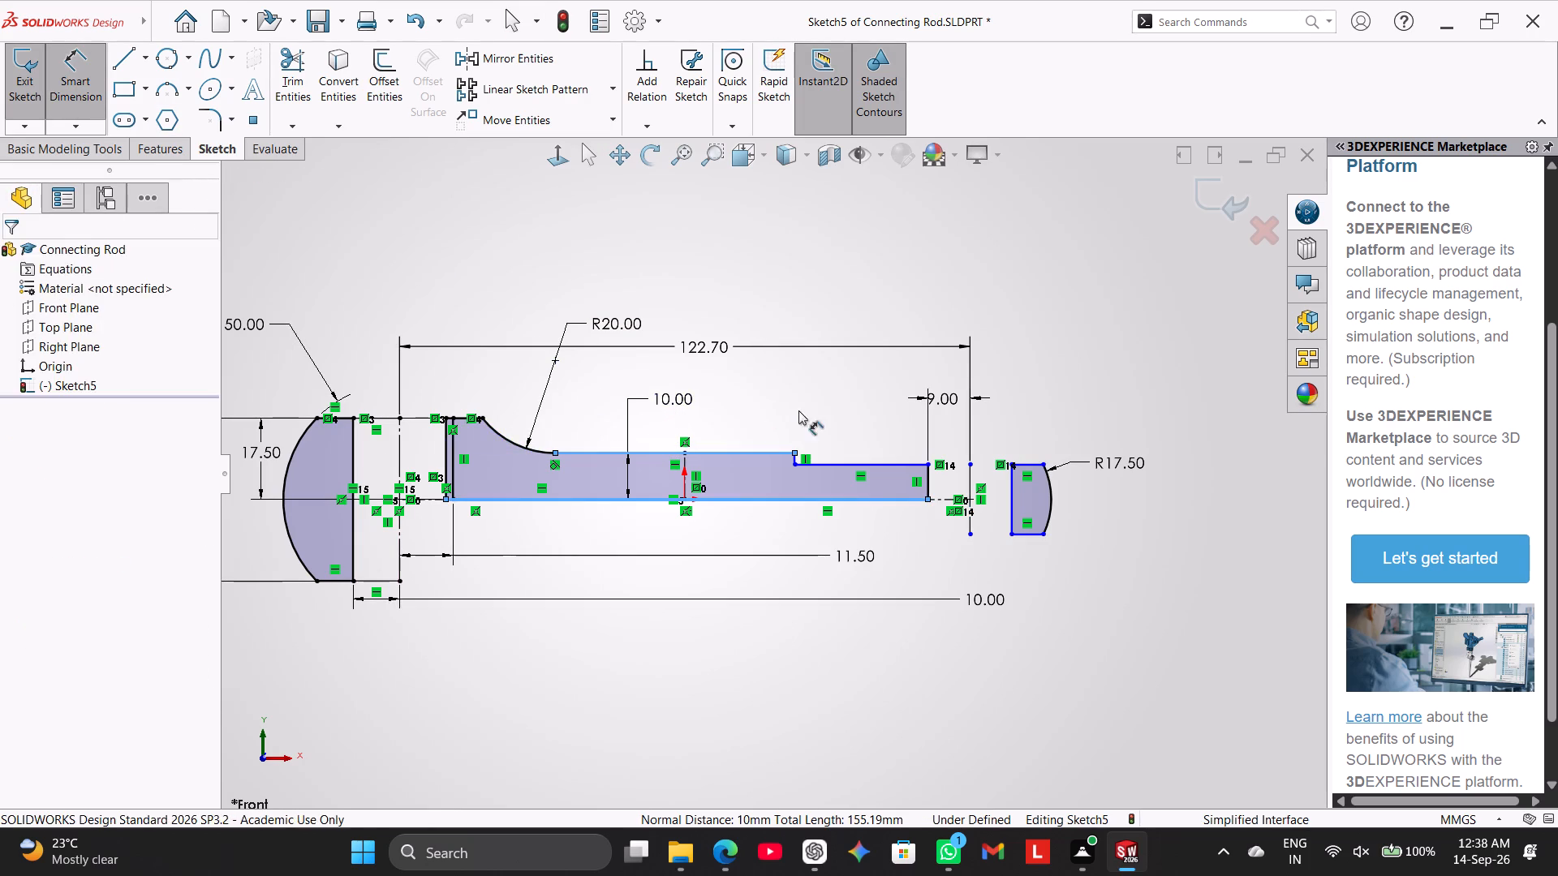
pyautogui.click(728, 301)
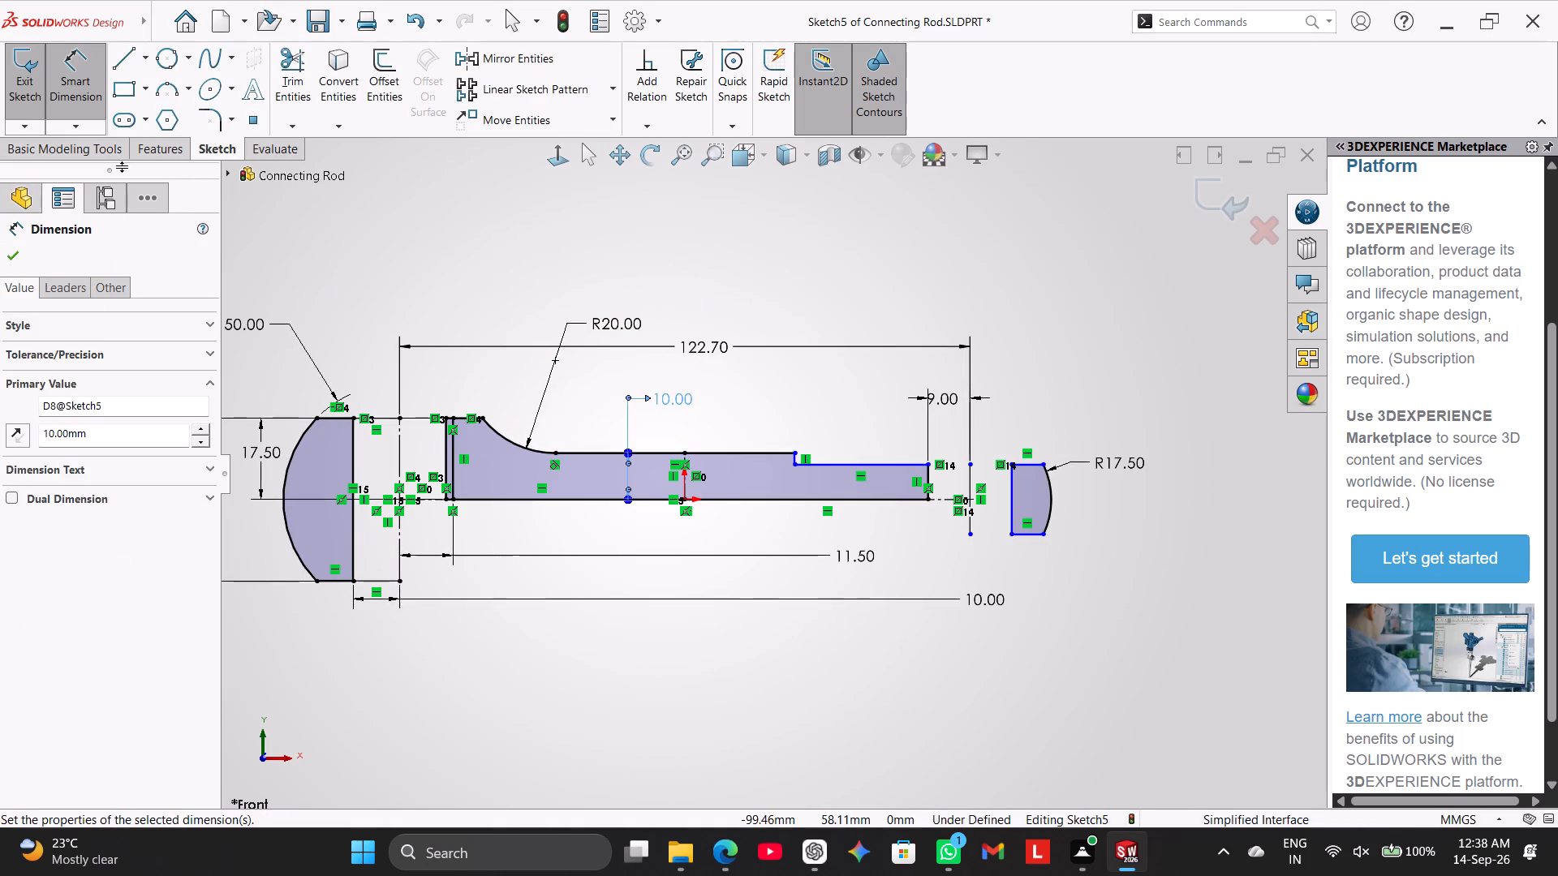
# Dimension the height from the shank's bottom line to the stepped-down upper edge near the small end.
pyautogui.click(870, 501)
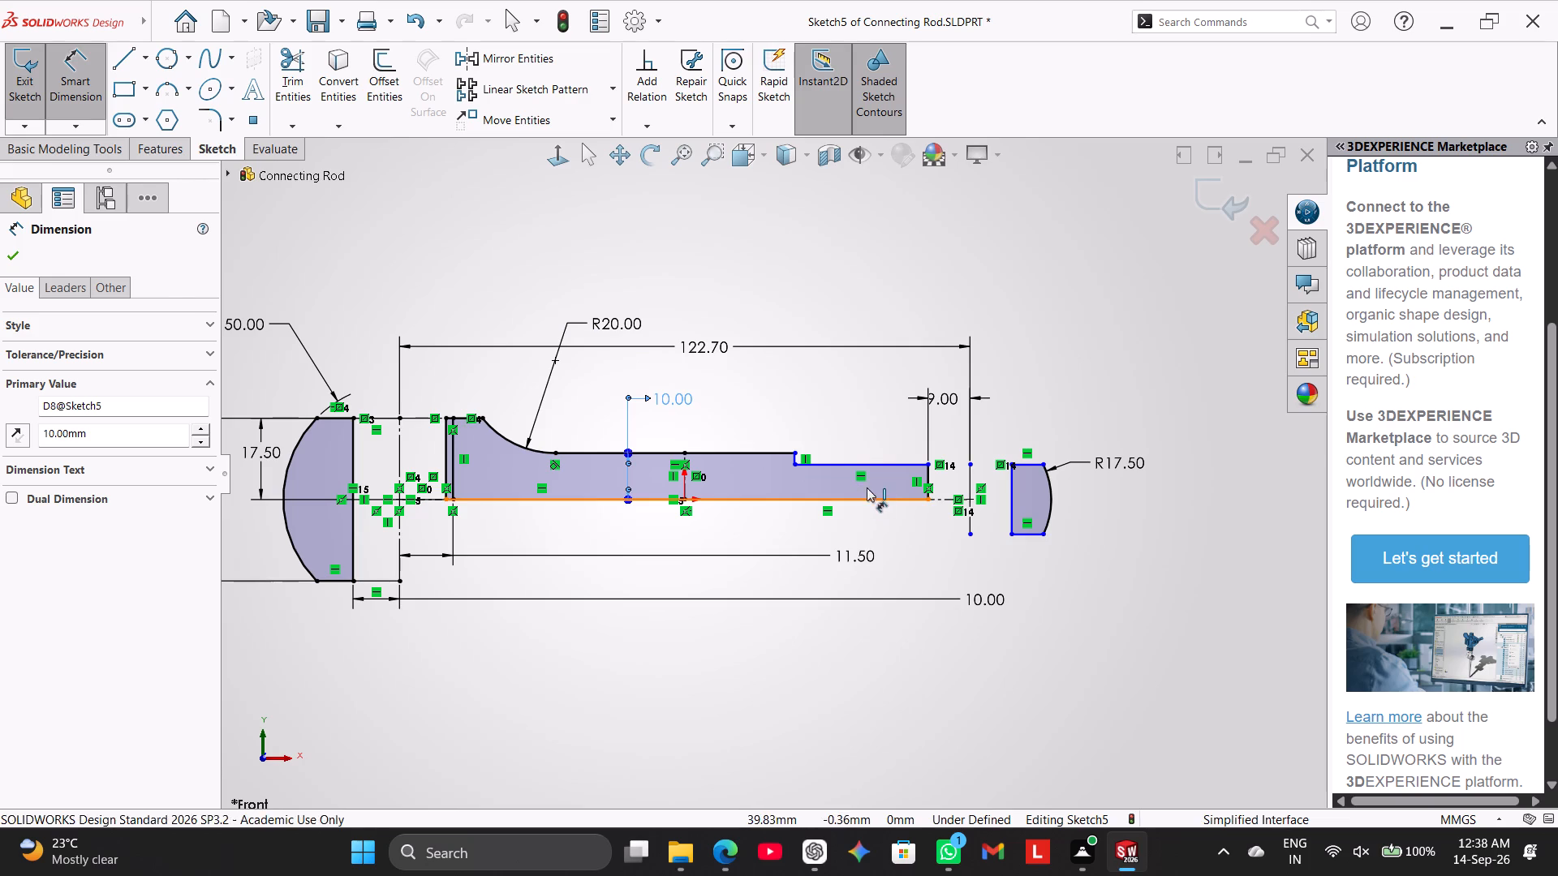
pyautogui.click(875, 461)
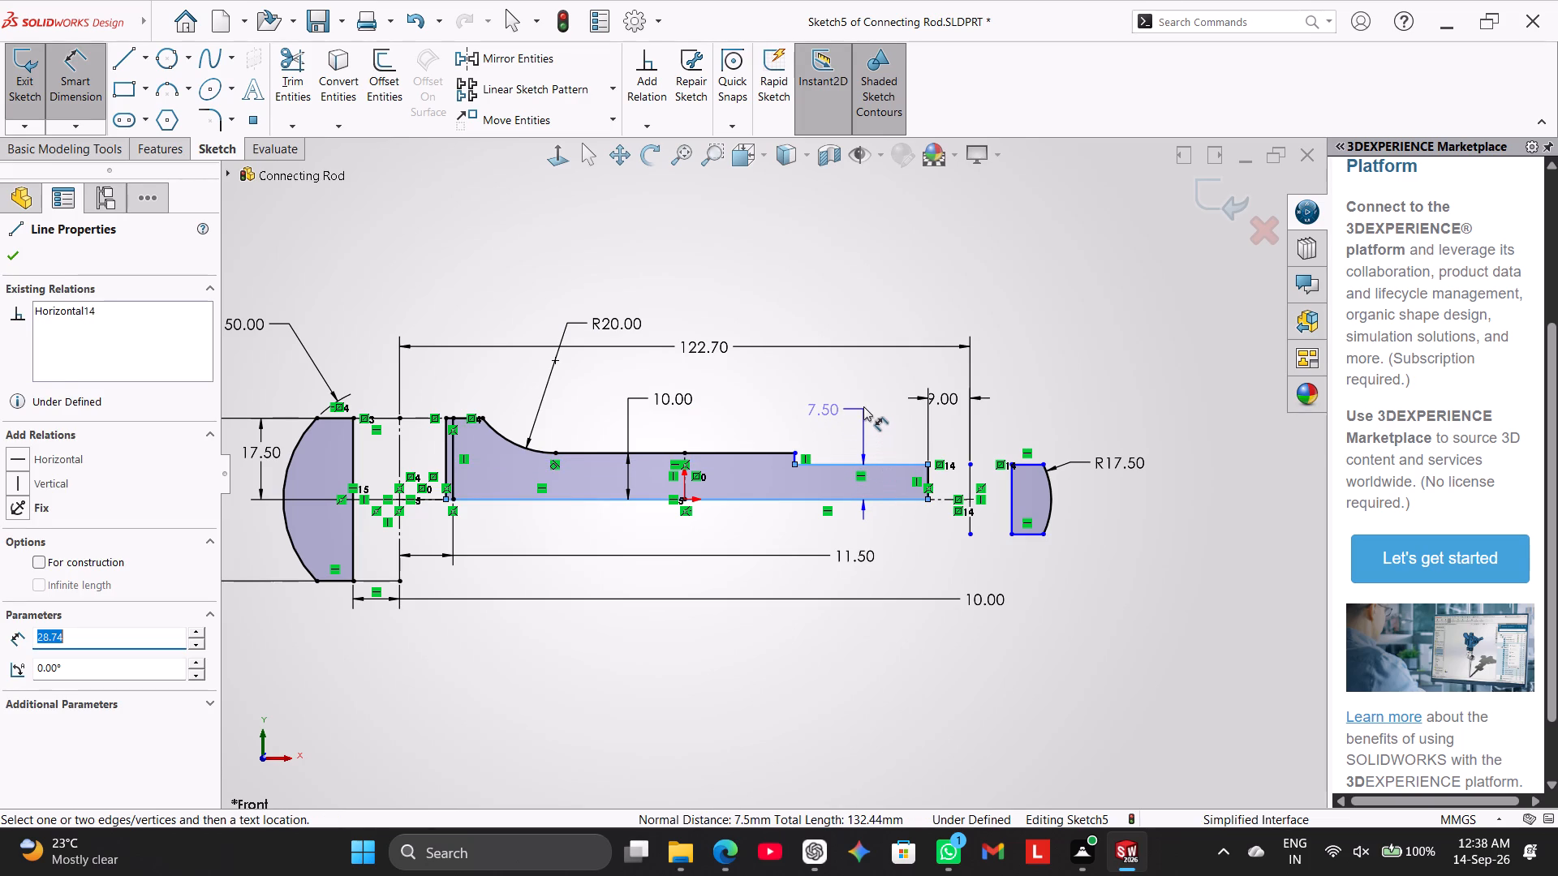
pyautogui.click(863, 406)
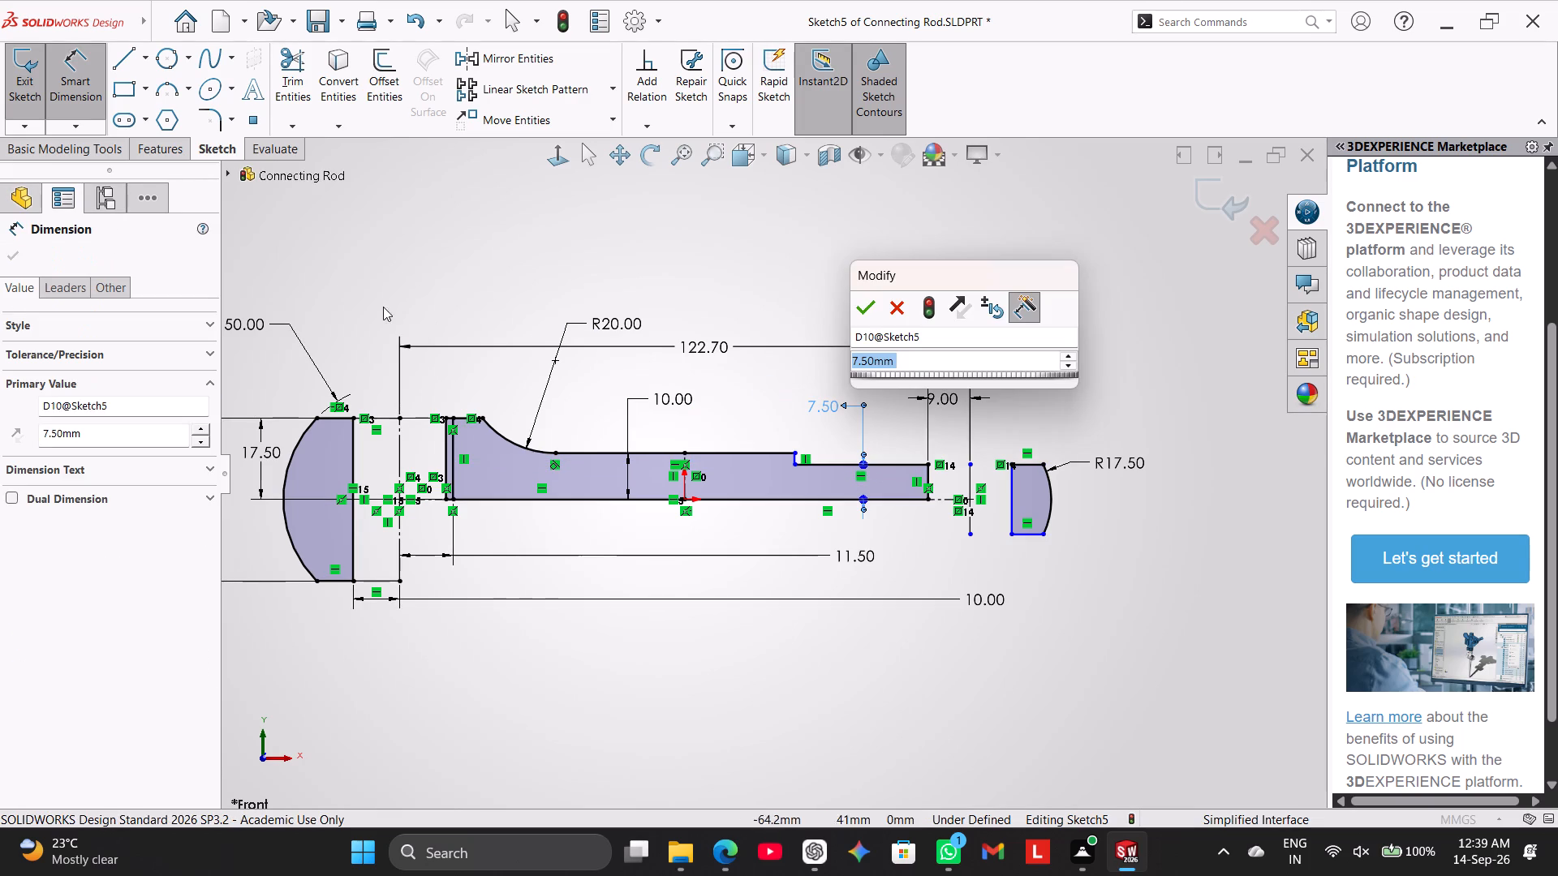
pyautogui.click(856, 306)
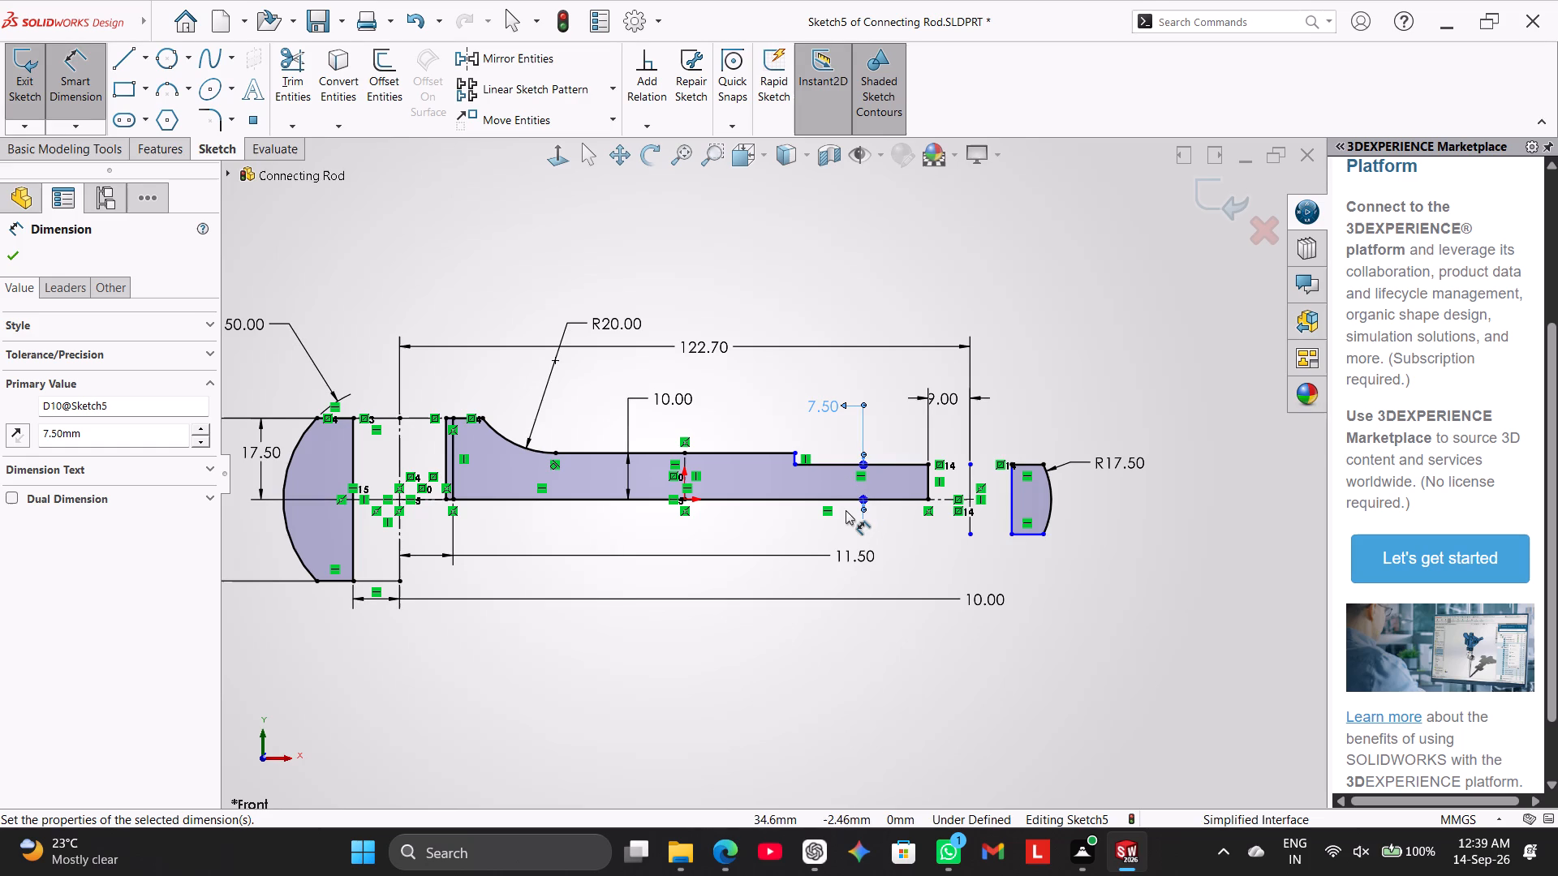
pyautogui.scroll(-3, 946, 472)
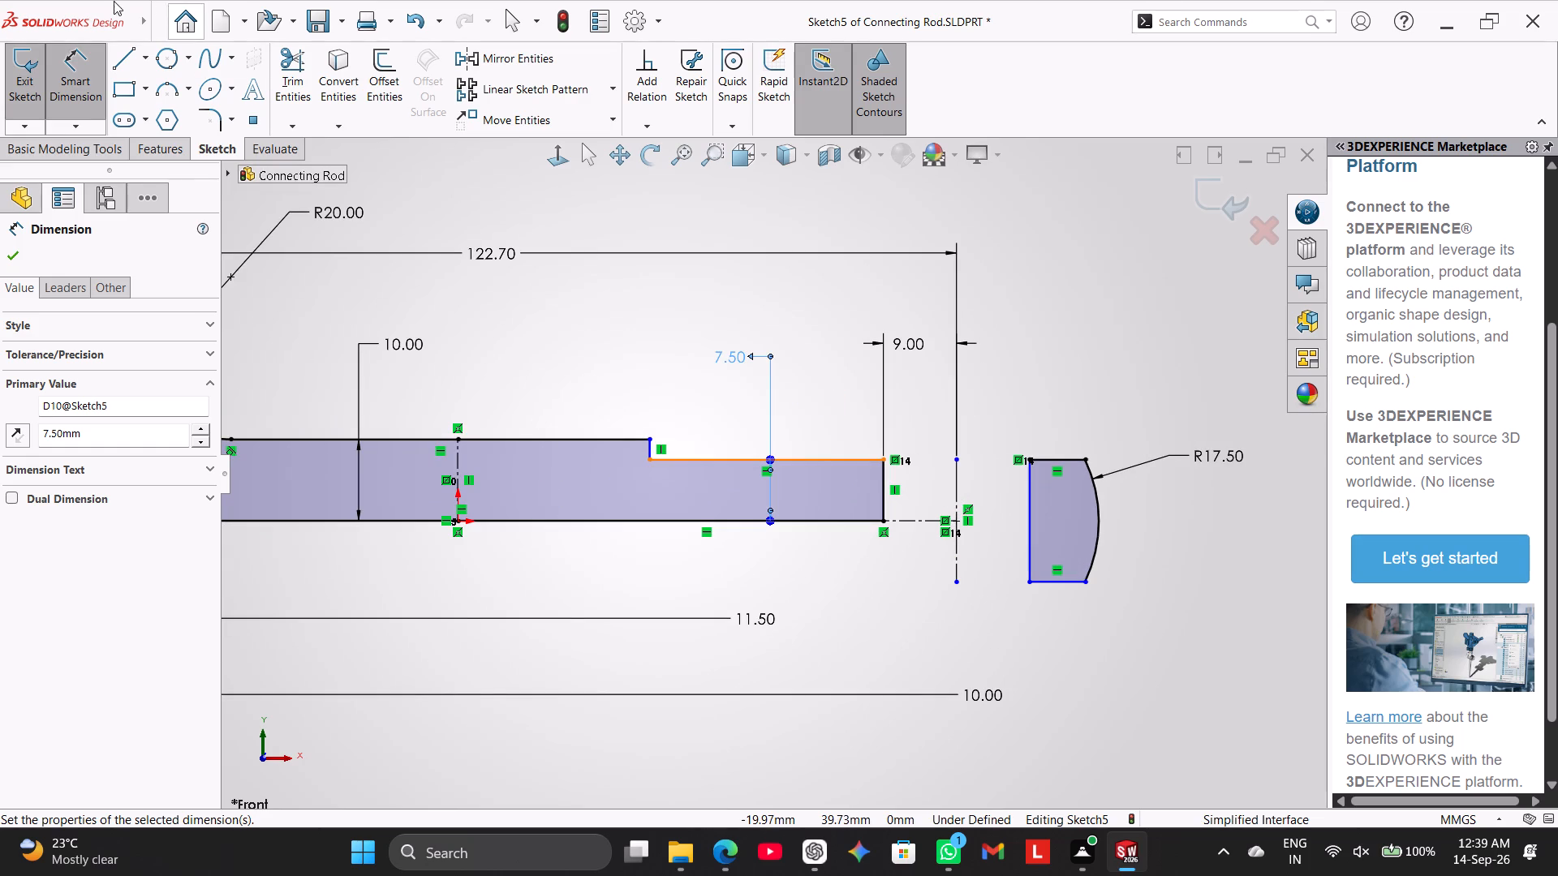
pyautogui.click(11, 253)
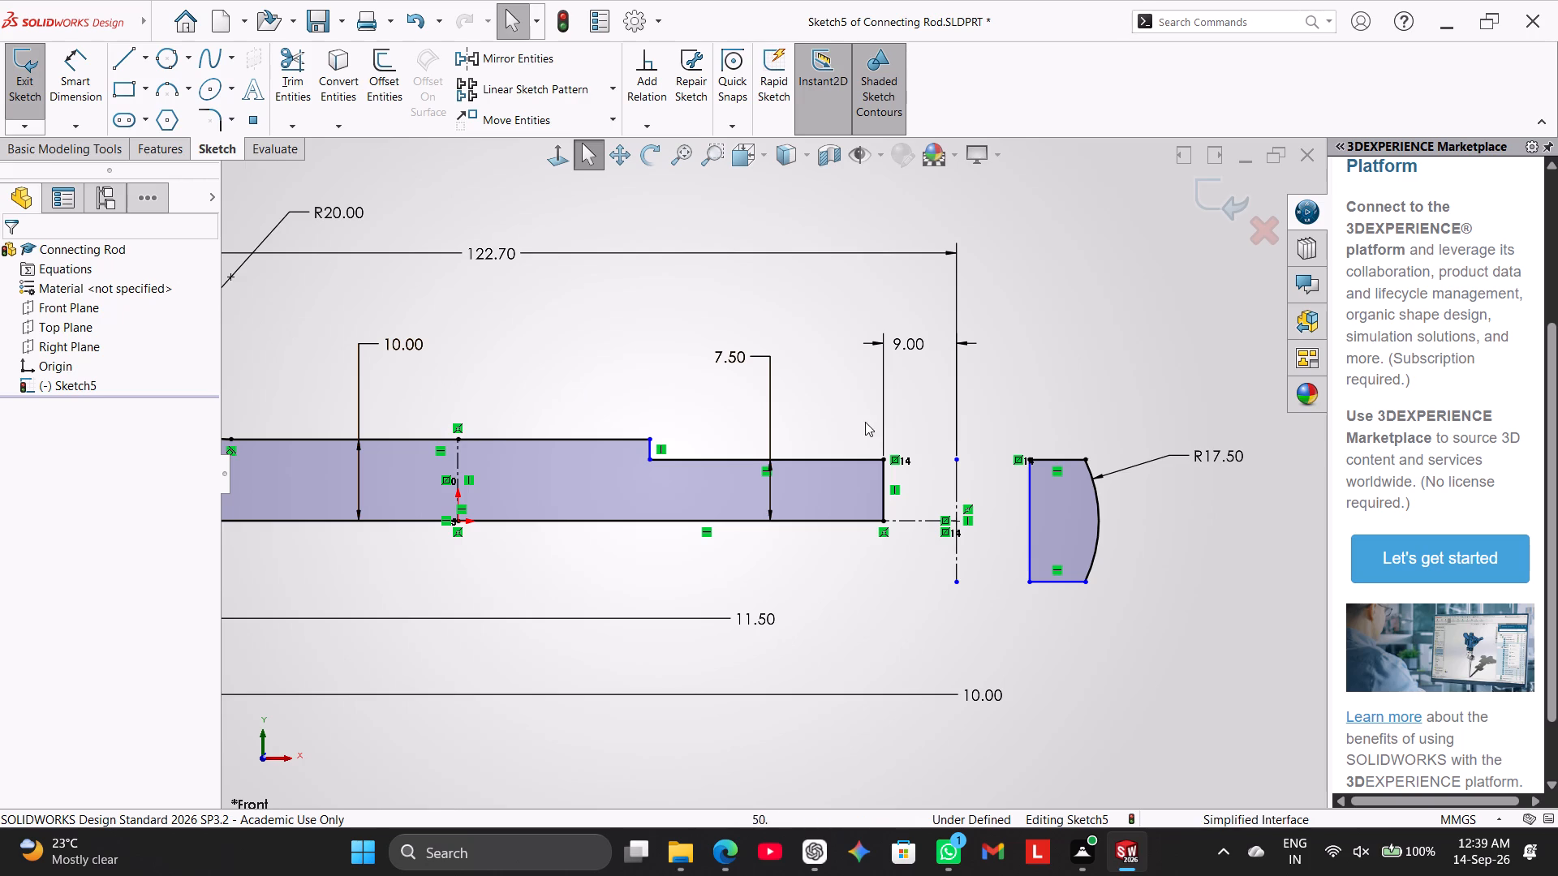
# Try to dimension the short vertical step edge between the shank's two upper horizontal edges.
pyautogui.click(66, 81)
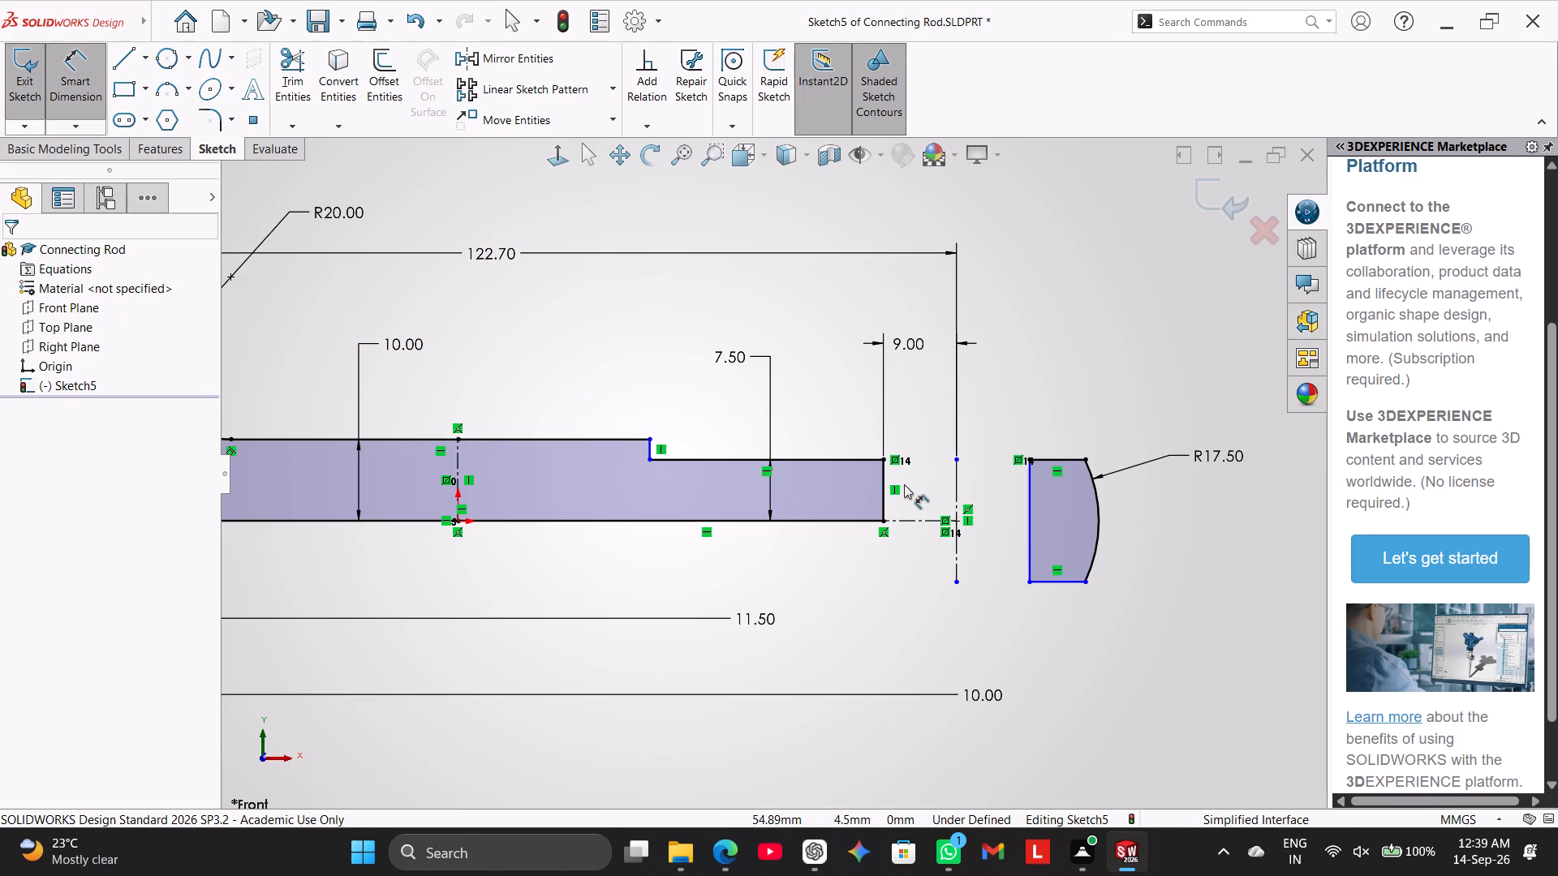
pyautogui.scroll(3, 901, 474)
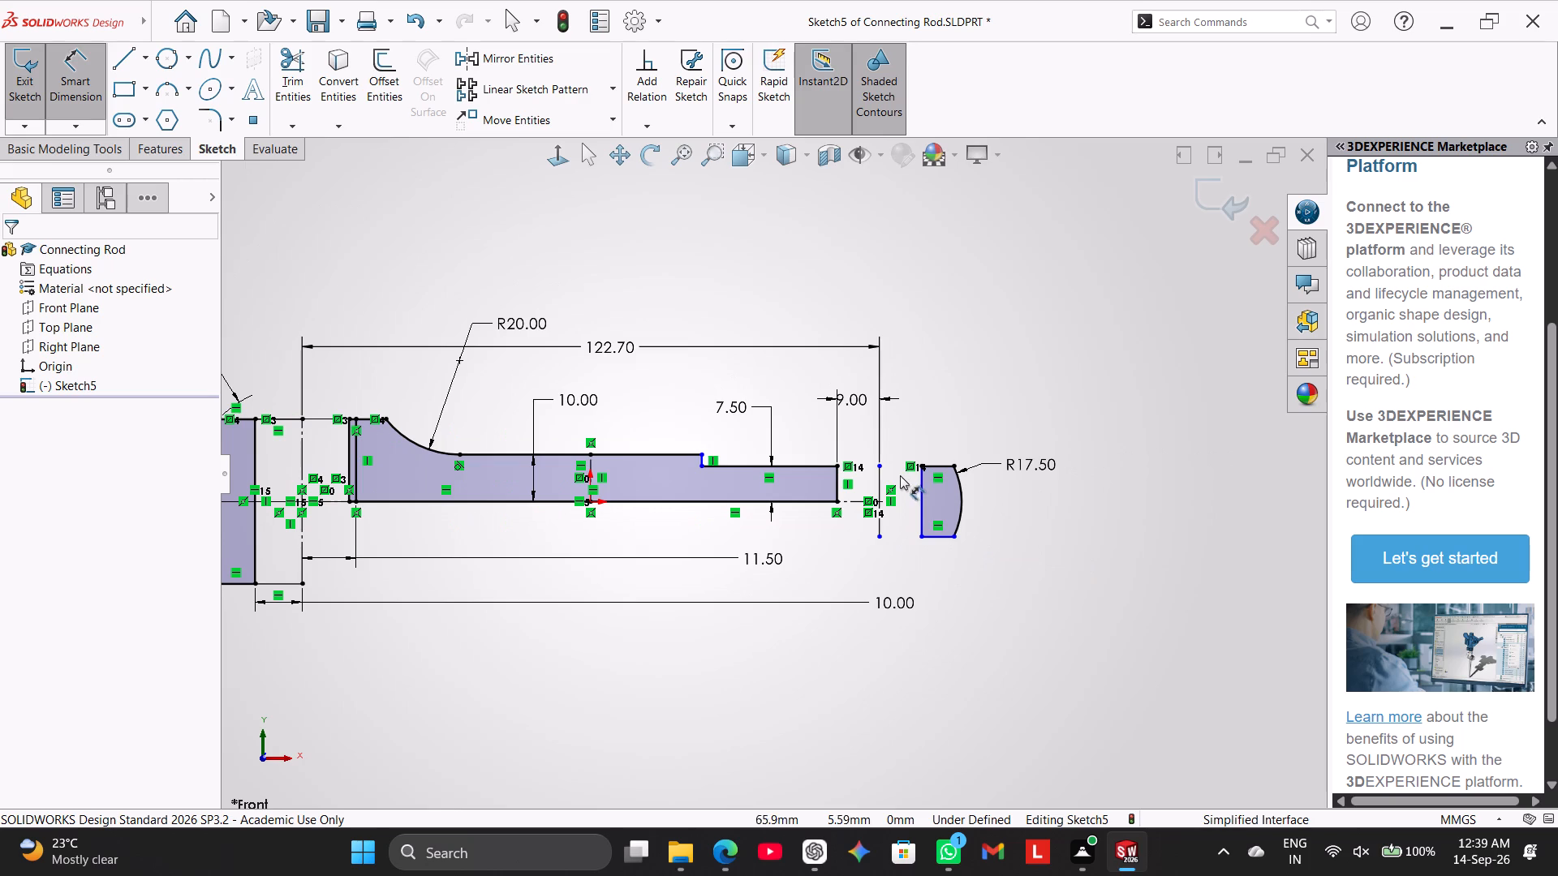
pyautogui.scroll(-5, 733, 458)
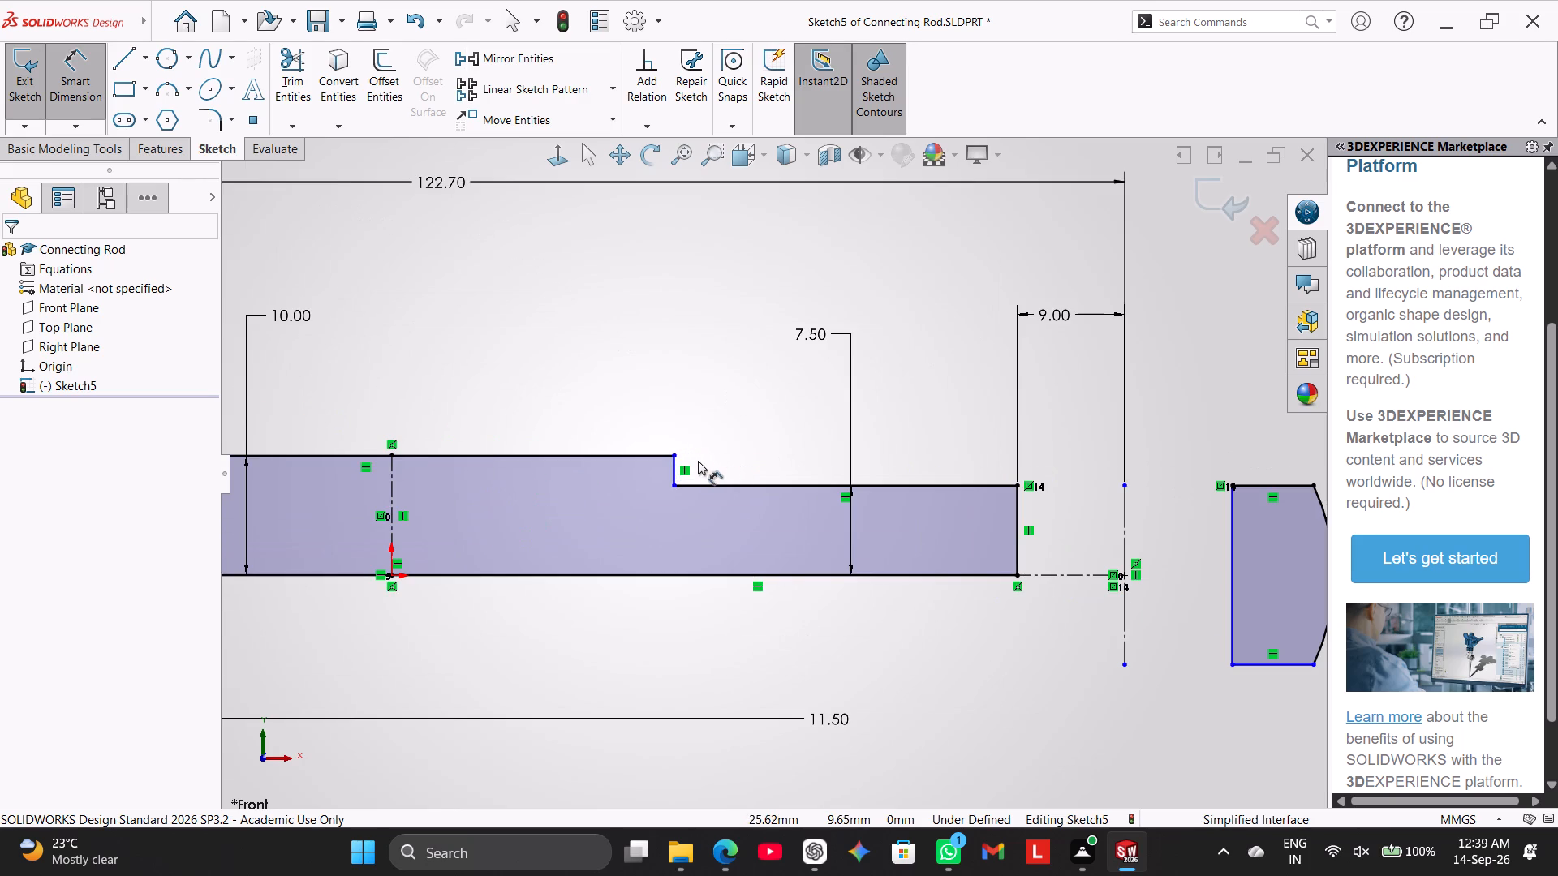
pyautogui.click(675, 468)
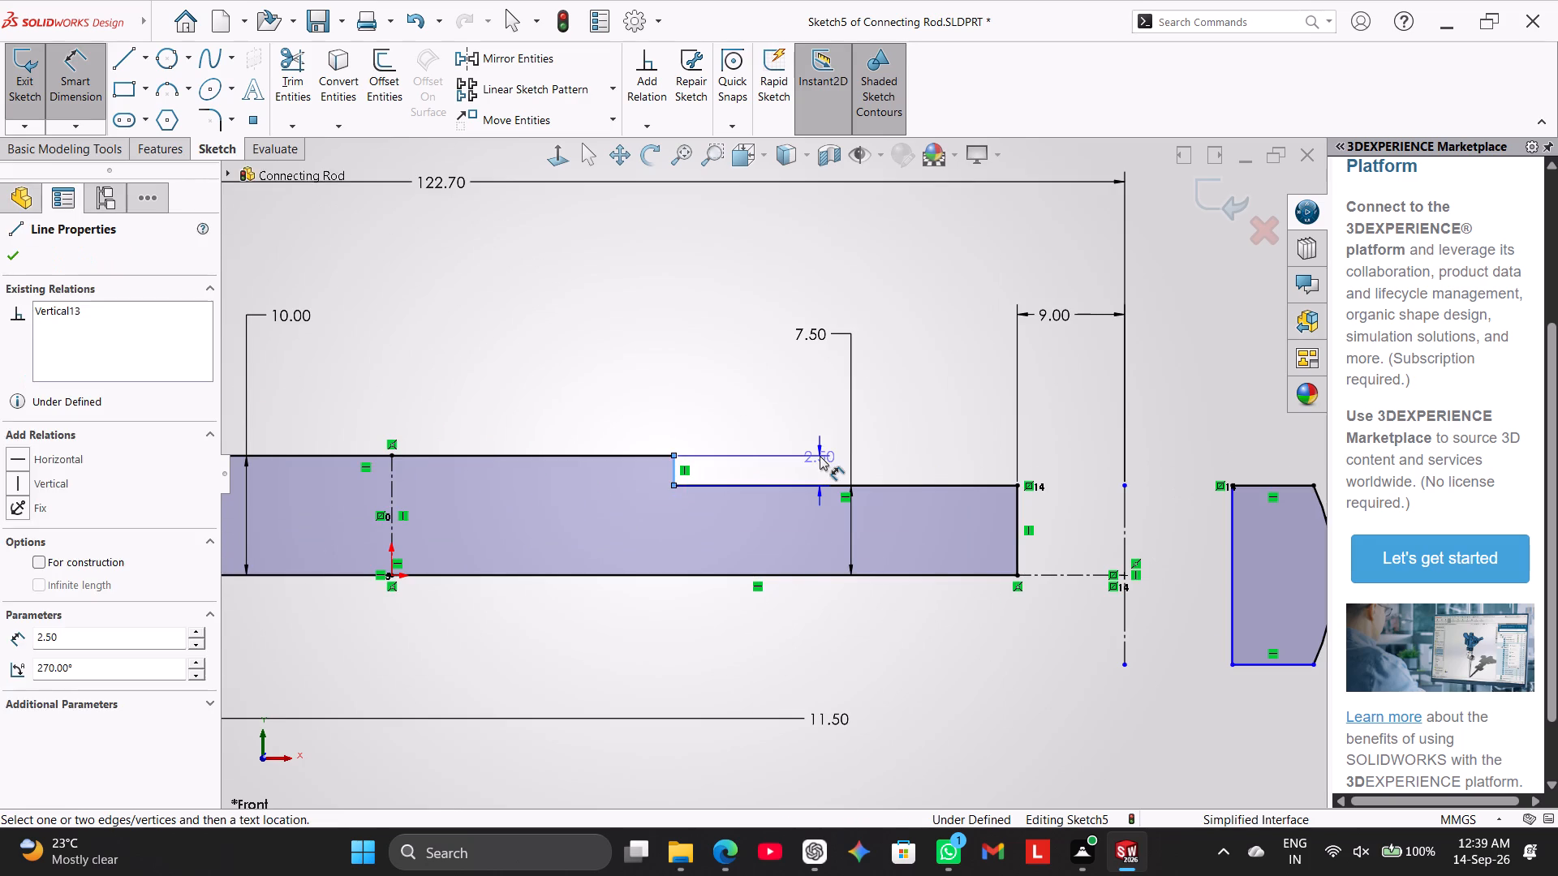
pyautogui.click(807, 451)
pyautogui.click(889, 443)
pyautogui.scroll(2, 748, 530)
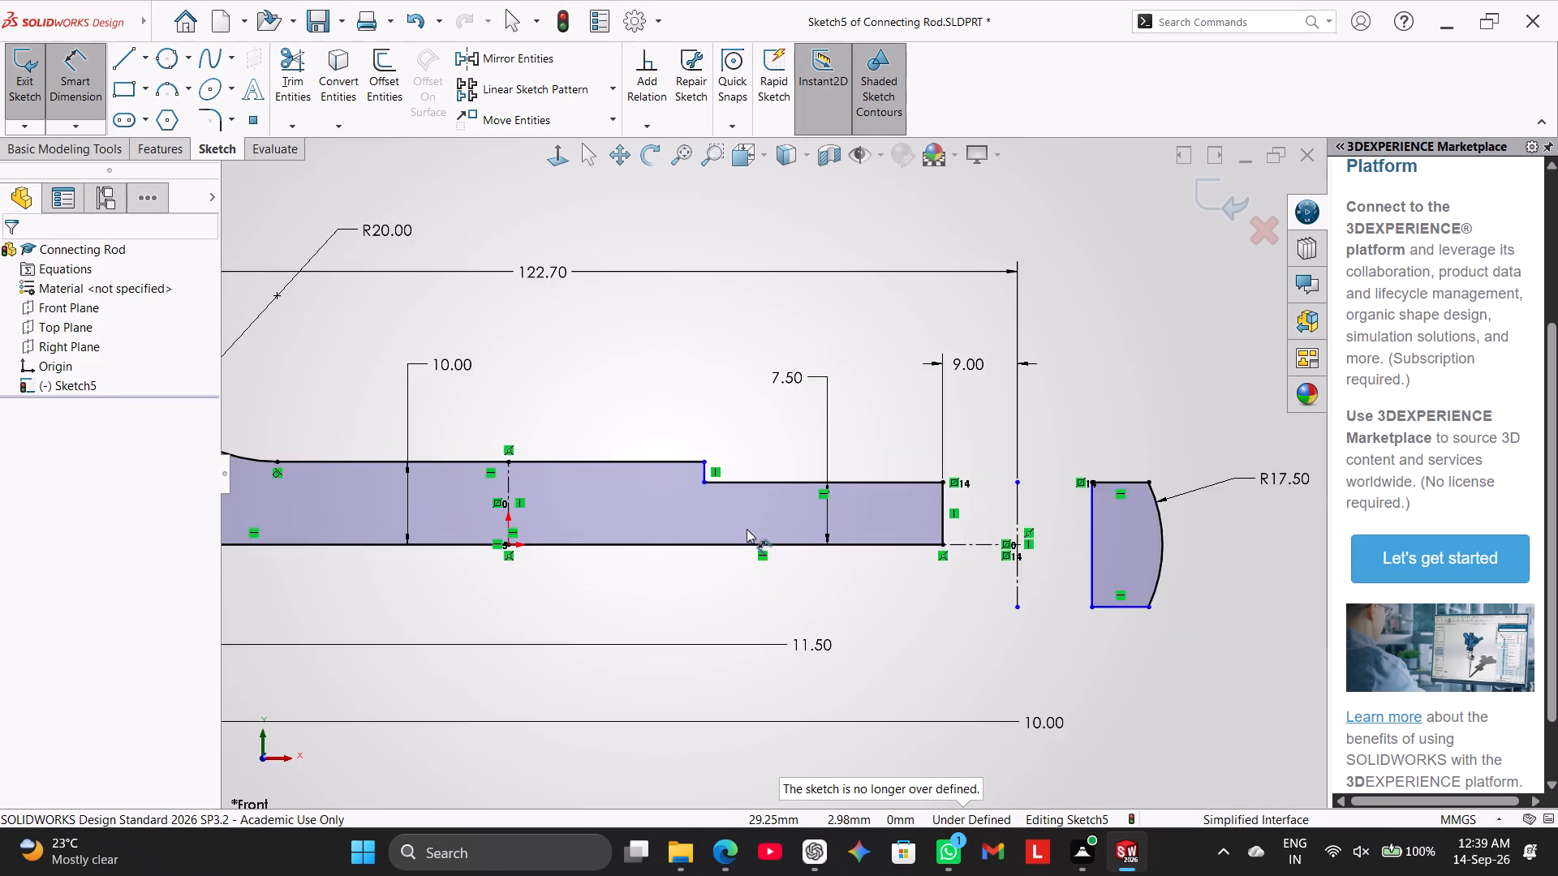
# Dimension the horizontal distance between the shank's small-end vertical edge and the small-end cap's straight vertical edge.
pyautogui.scroll(3, 747, 529)
pyautogui.scroll(-1, 846, 515)
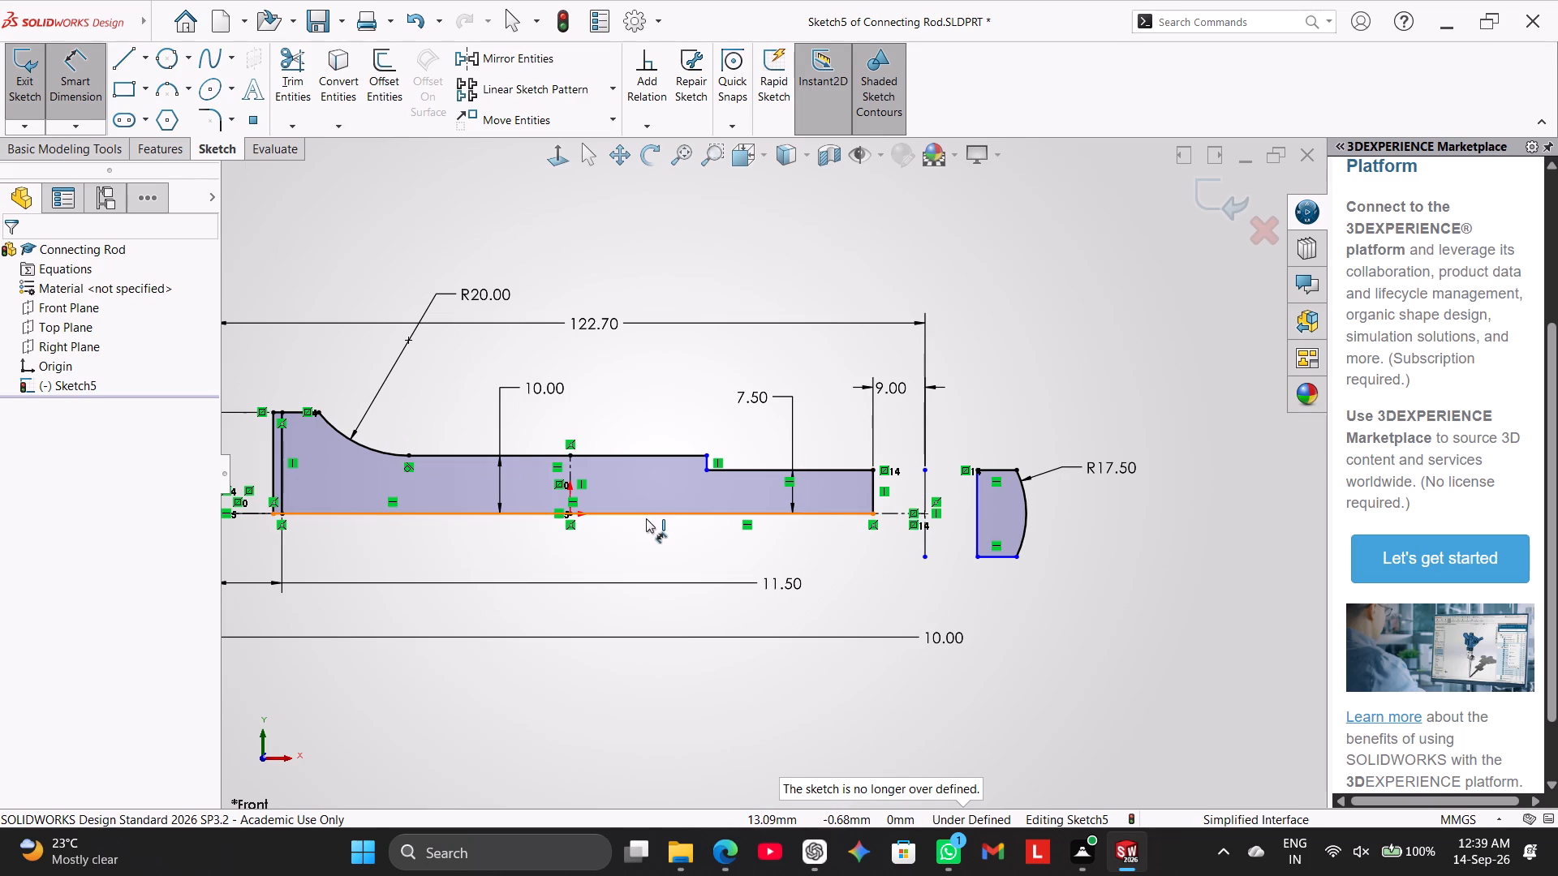
pyautogui.scroll(1, 777, 532)
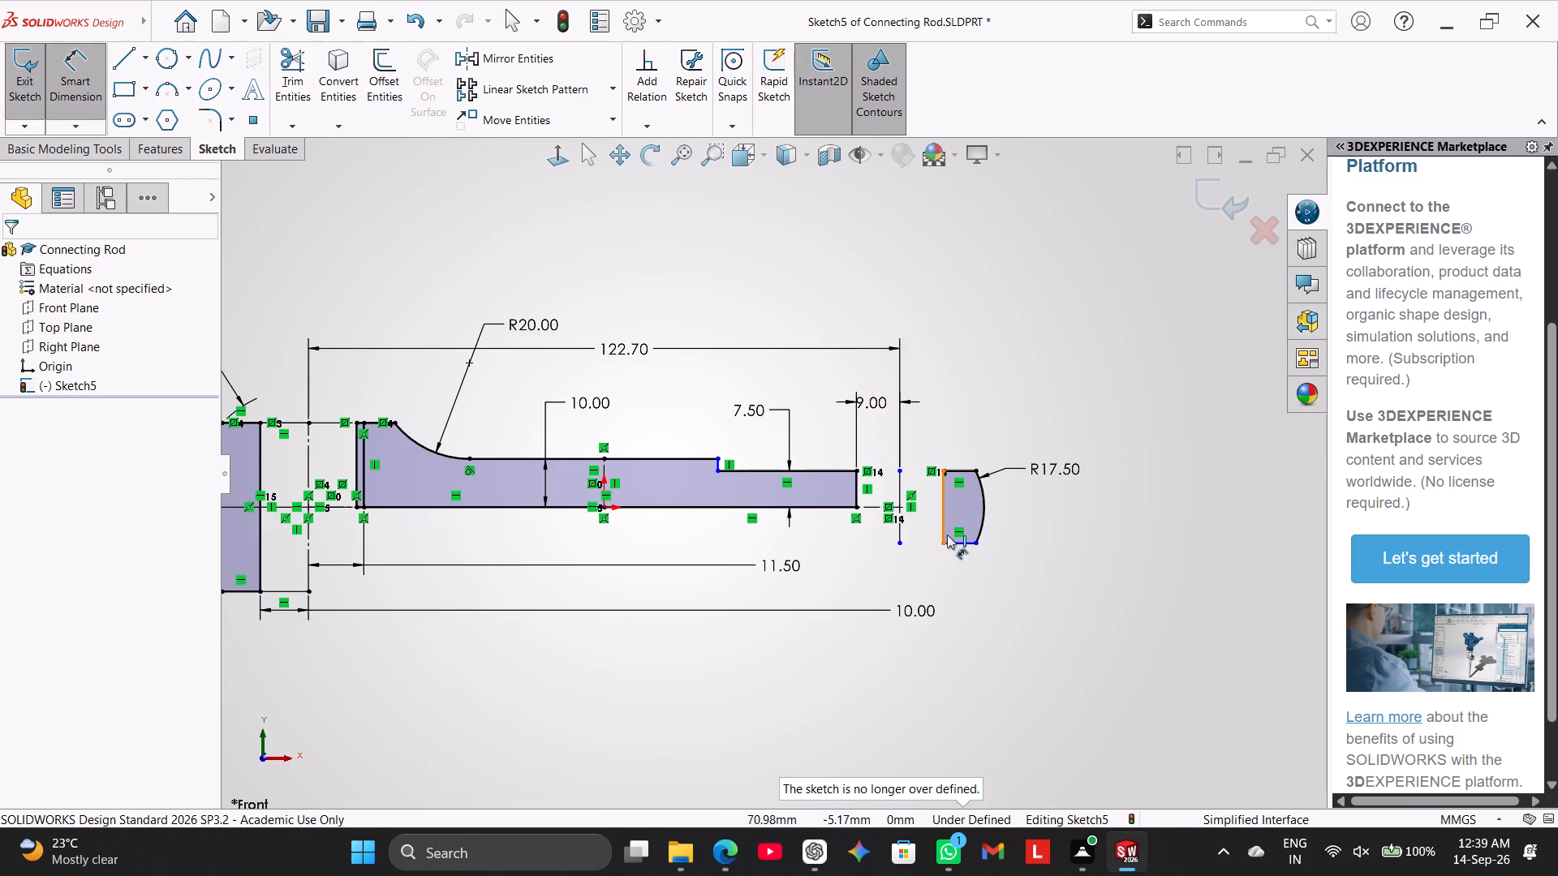
pyautogui.click(941, 487)
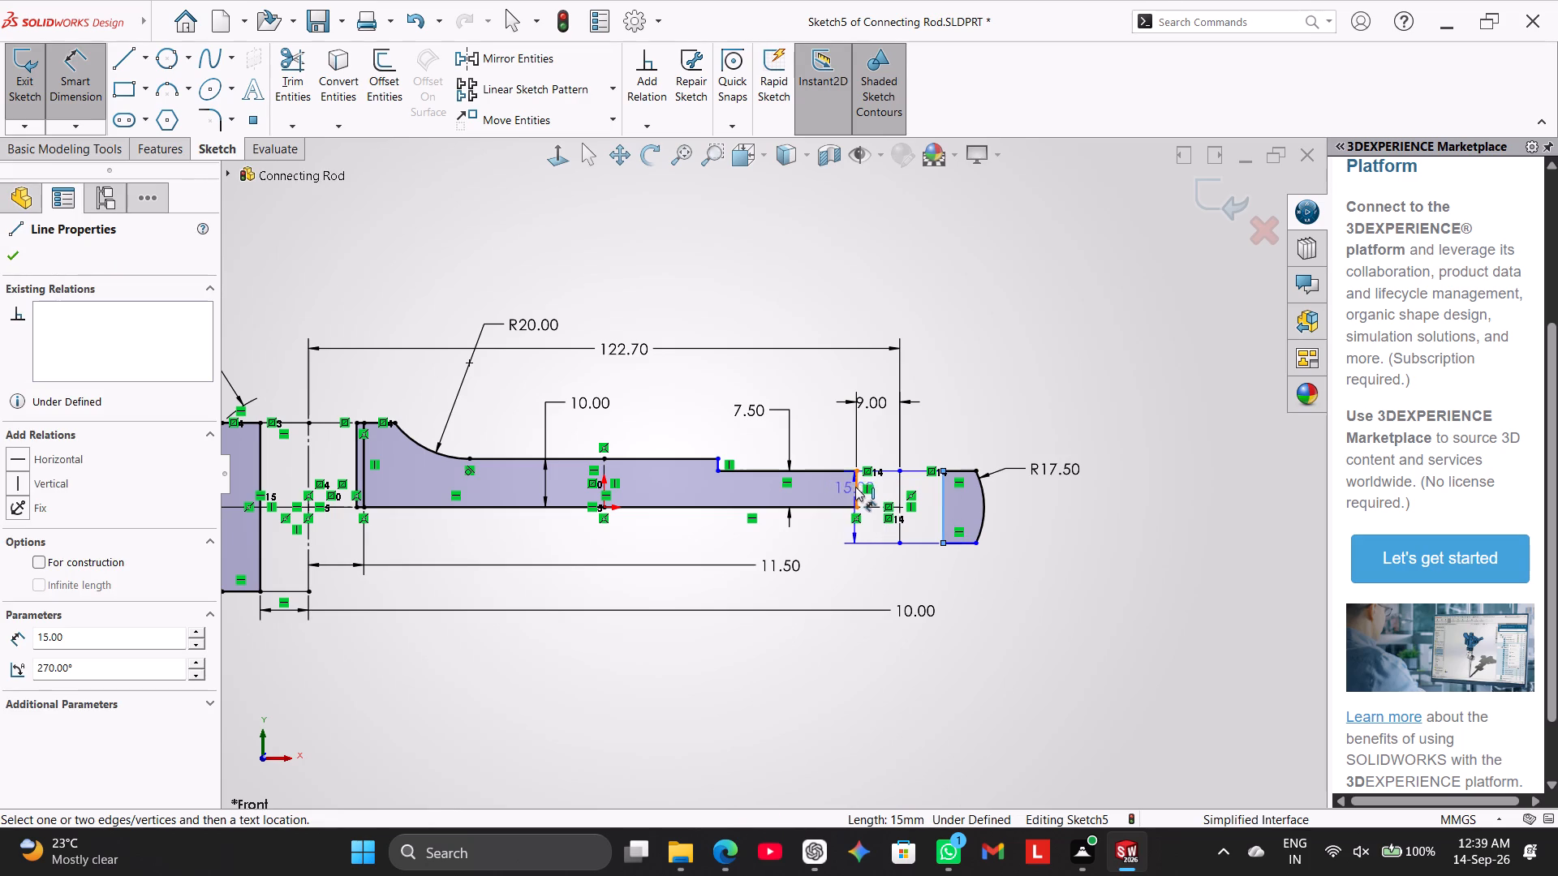
pyautogui.click(859, 487)
pyautogui.click(898, 324)
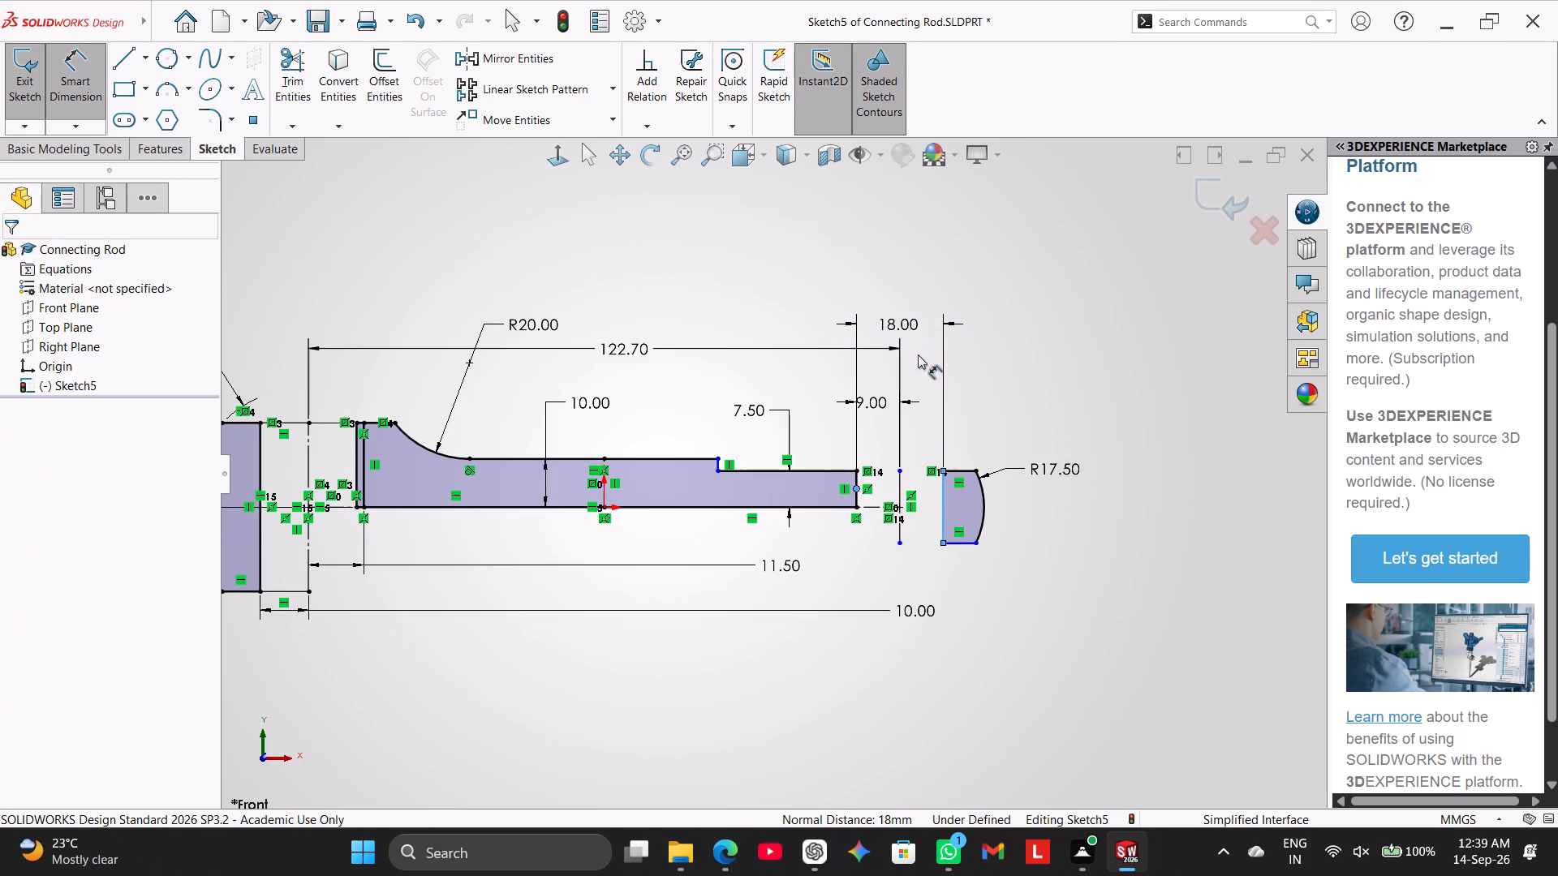
pyautogui.click(945, 226)
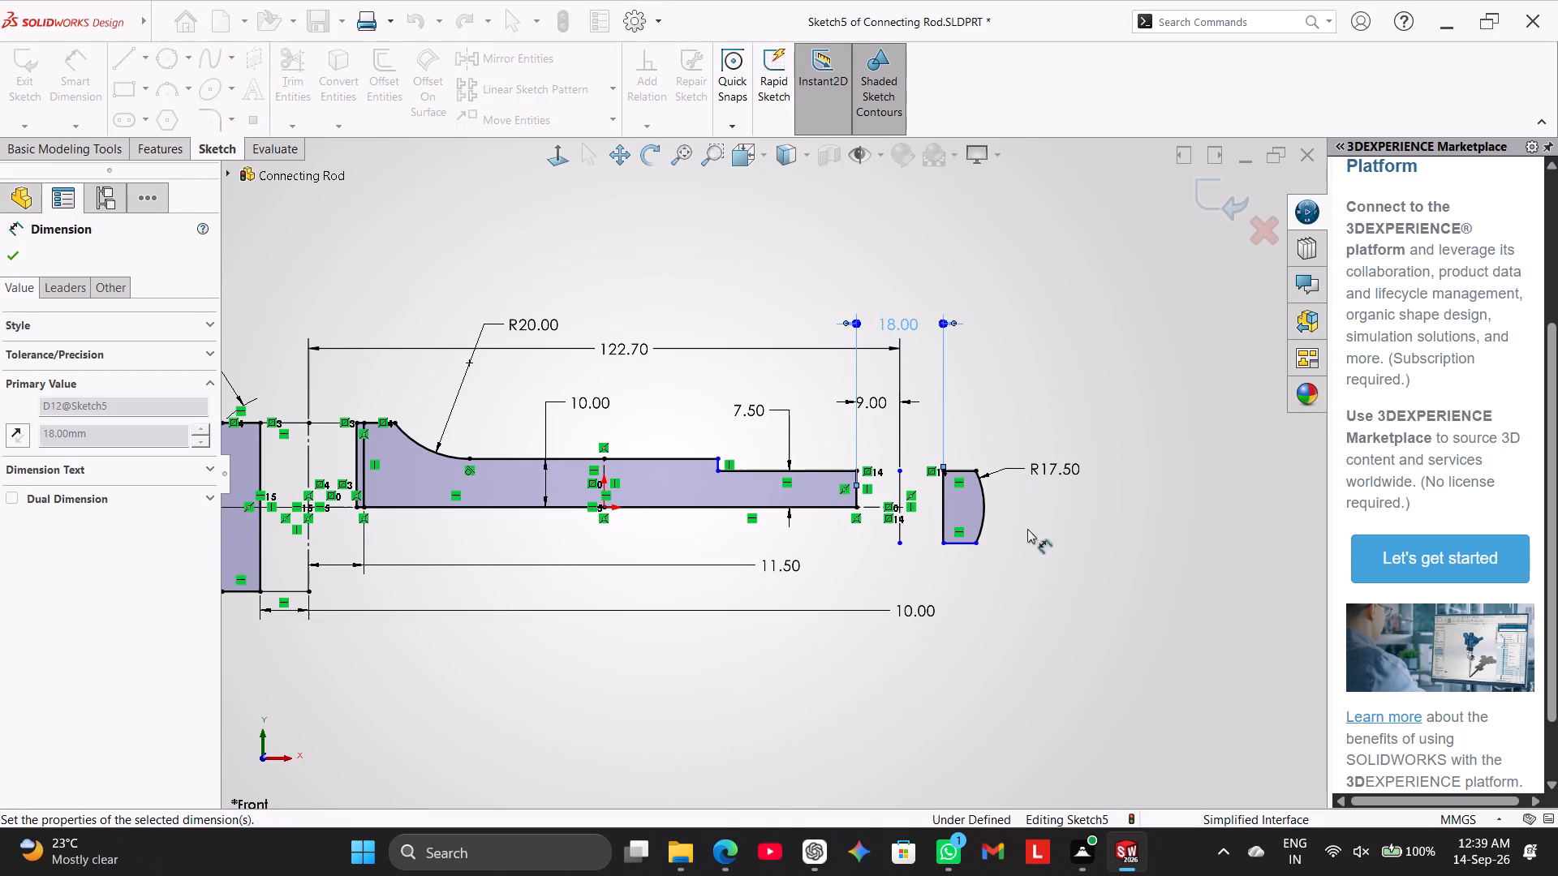
pyautogui.click(1025, 588)
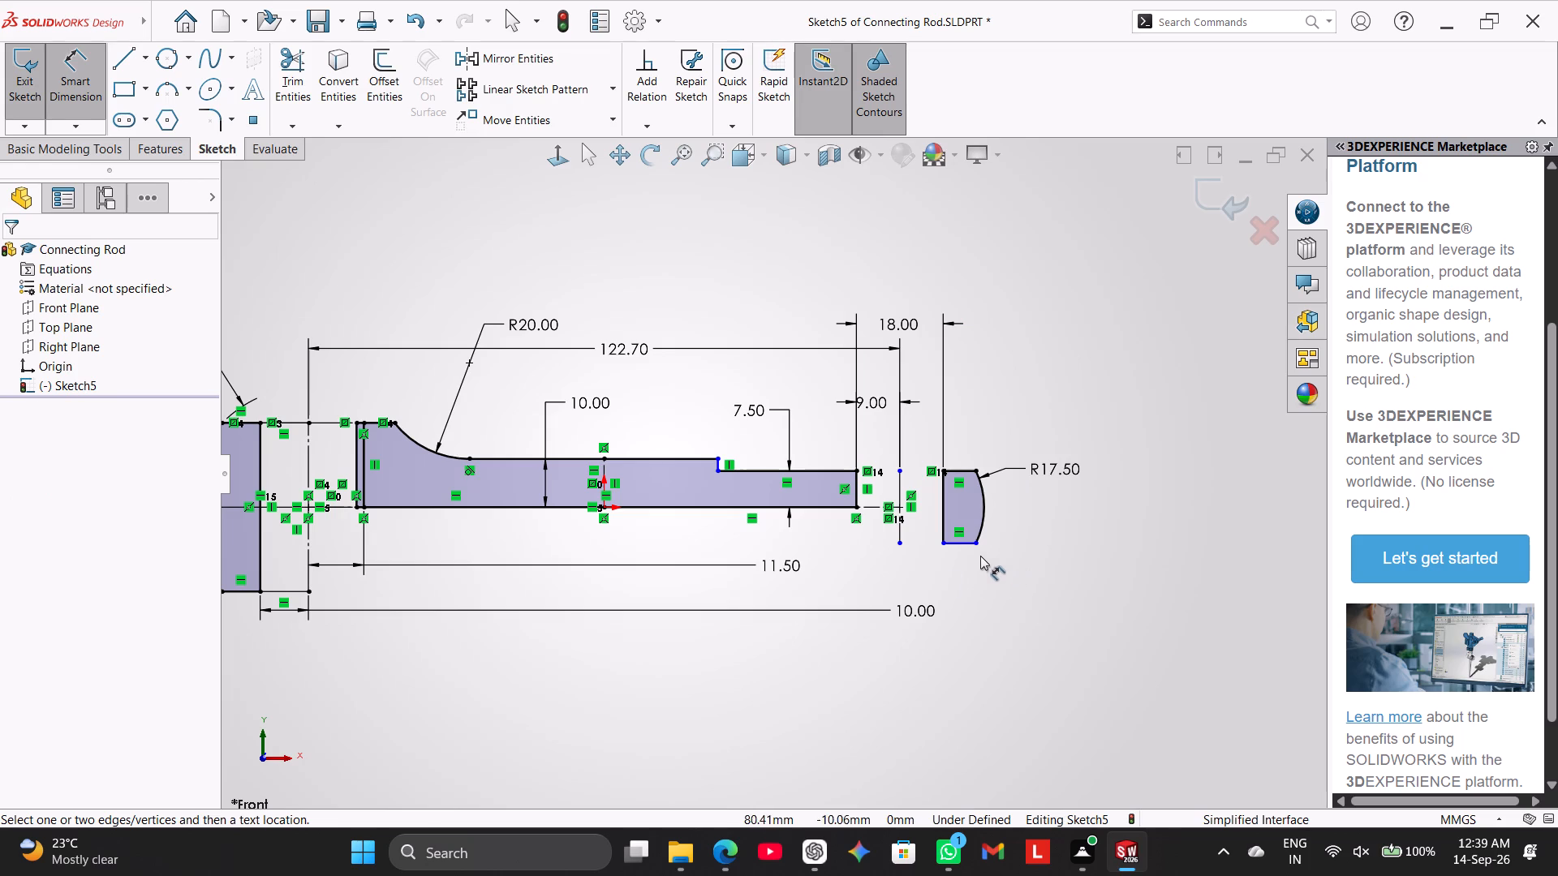
# Dimension the vertical distance between the small-end cap's upper and lower horizontal edges.
pyautogui.scroll(2, 762, 627)
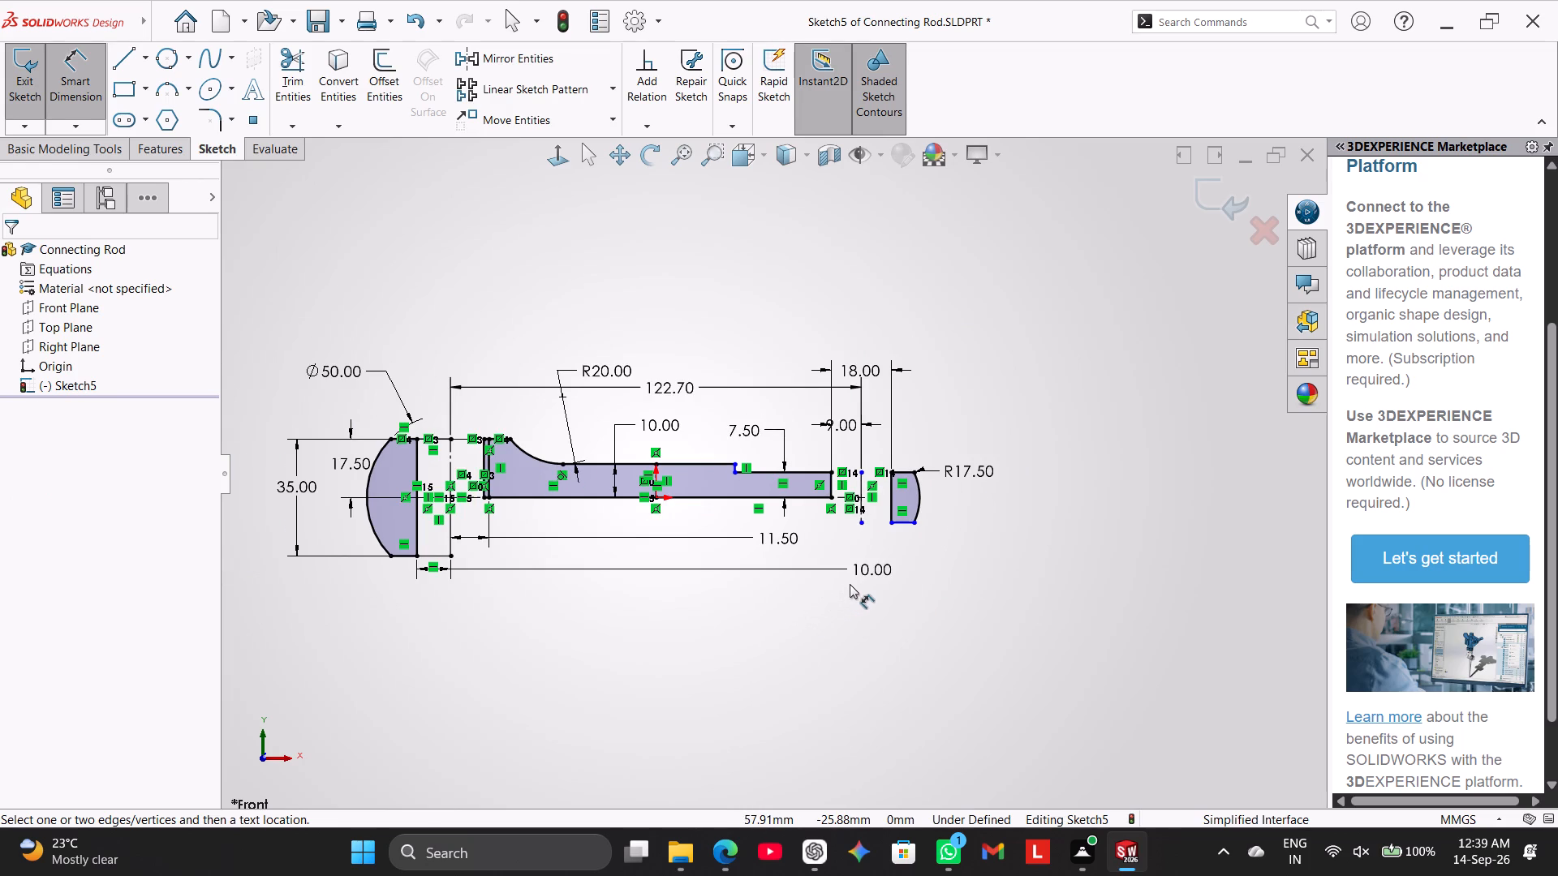
pyautogui.scroll(-1, 850, 584)
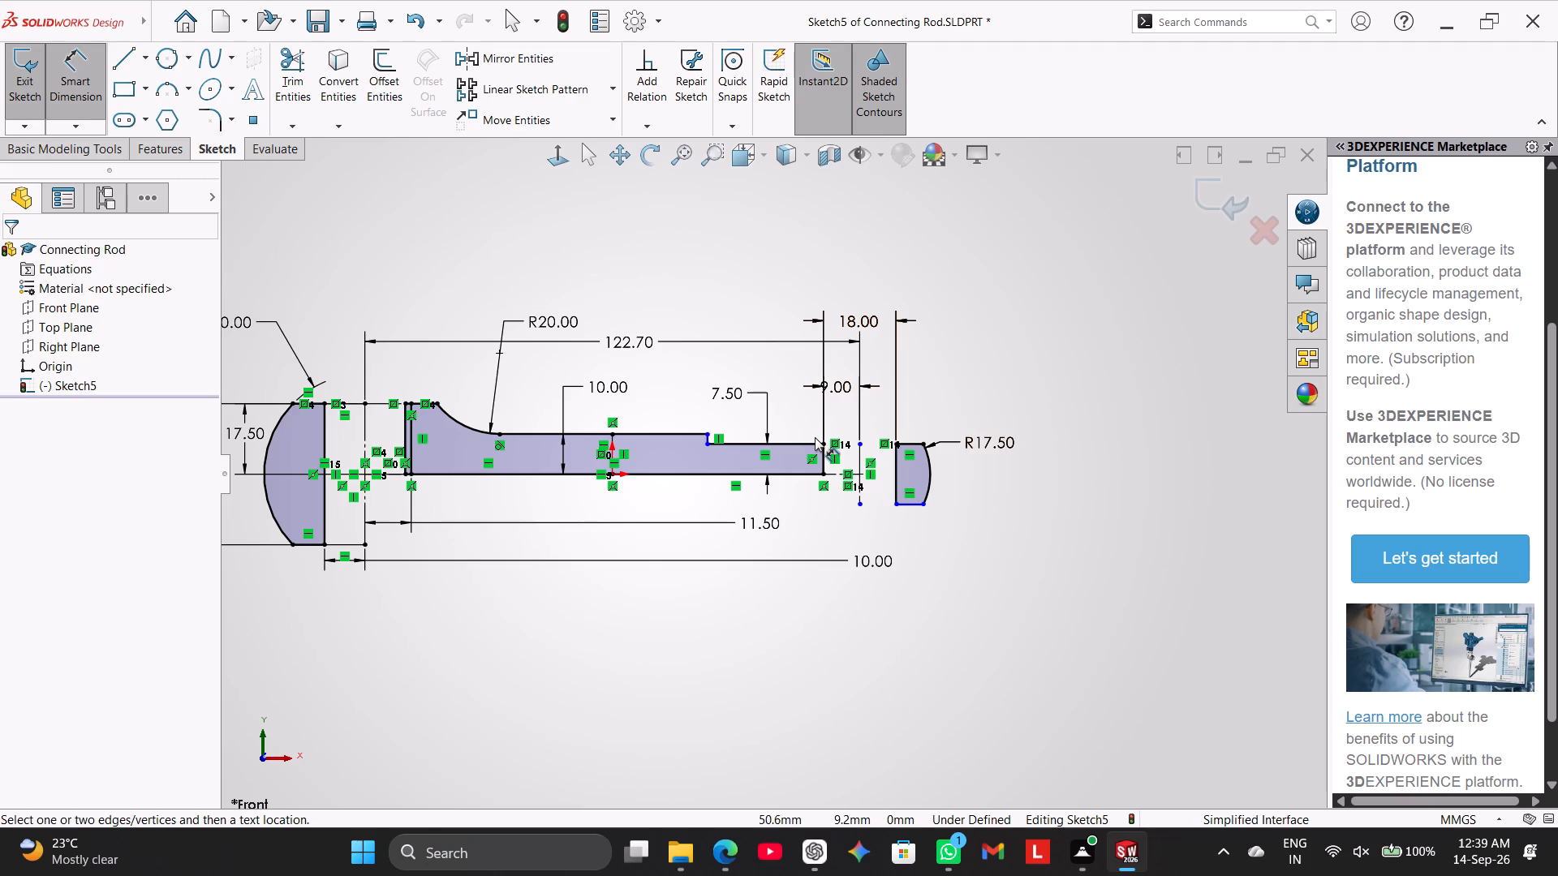
pyautogui.click(910, 444)
pyautogui.click(915, 503)
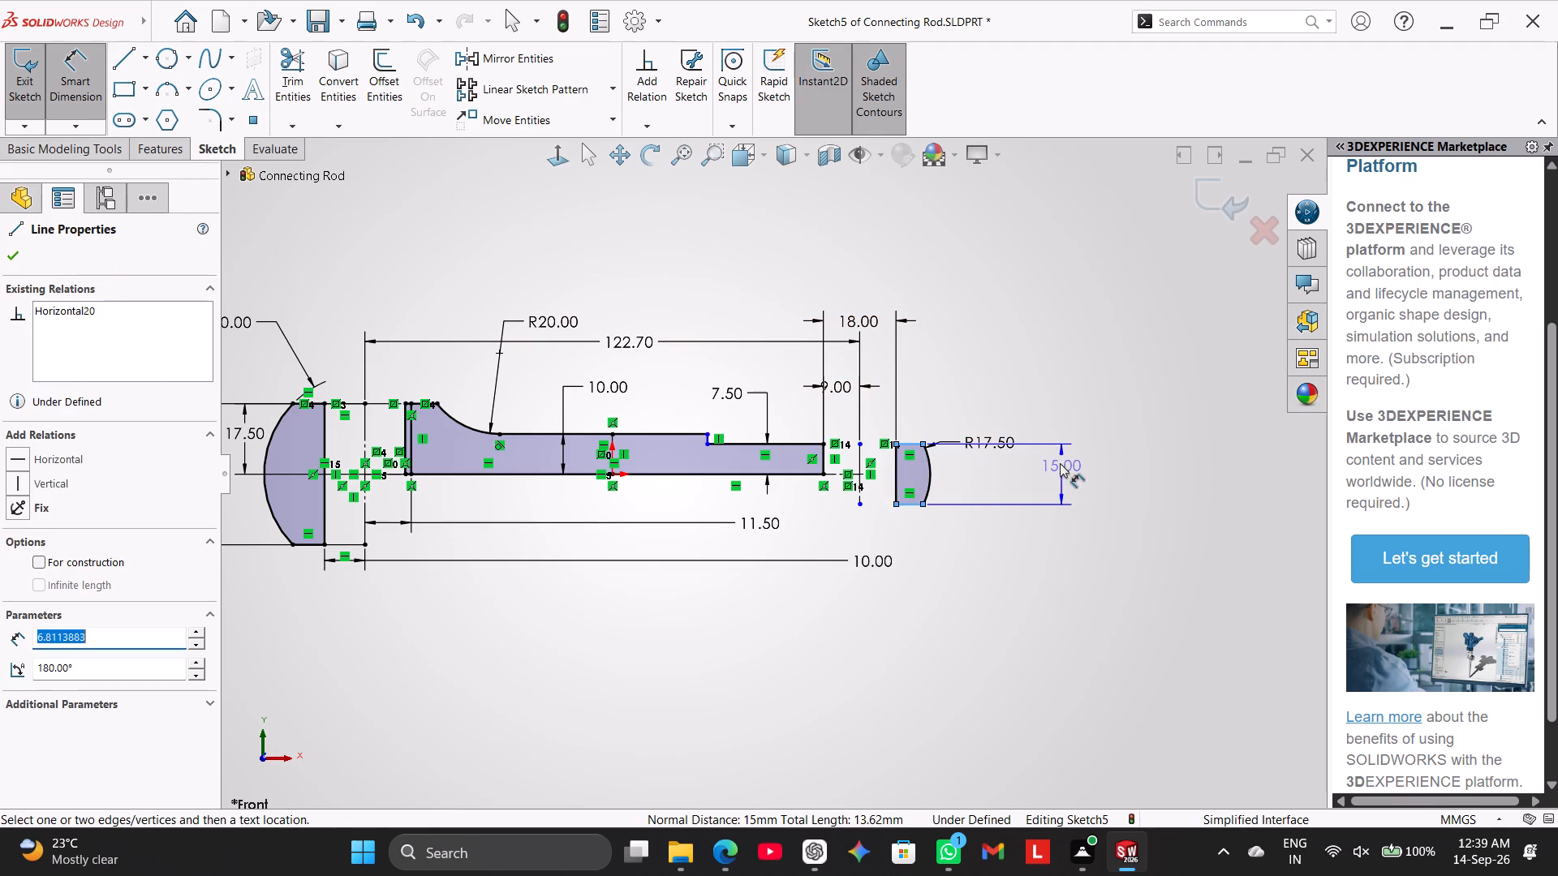
pyautogui.click(1060, 462)
pyautogui.click(1108, 363)
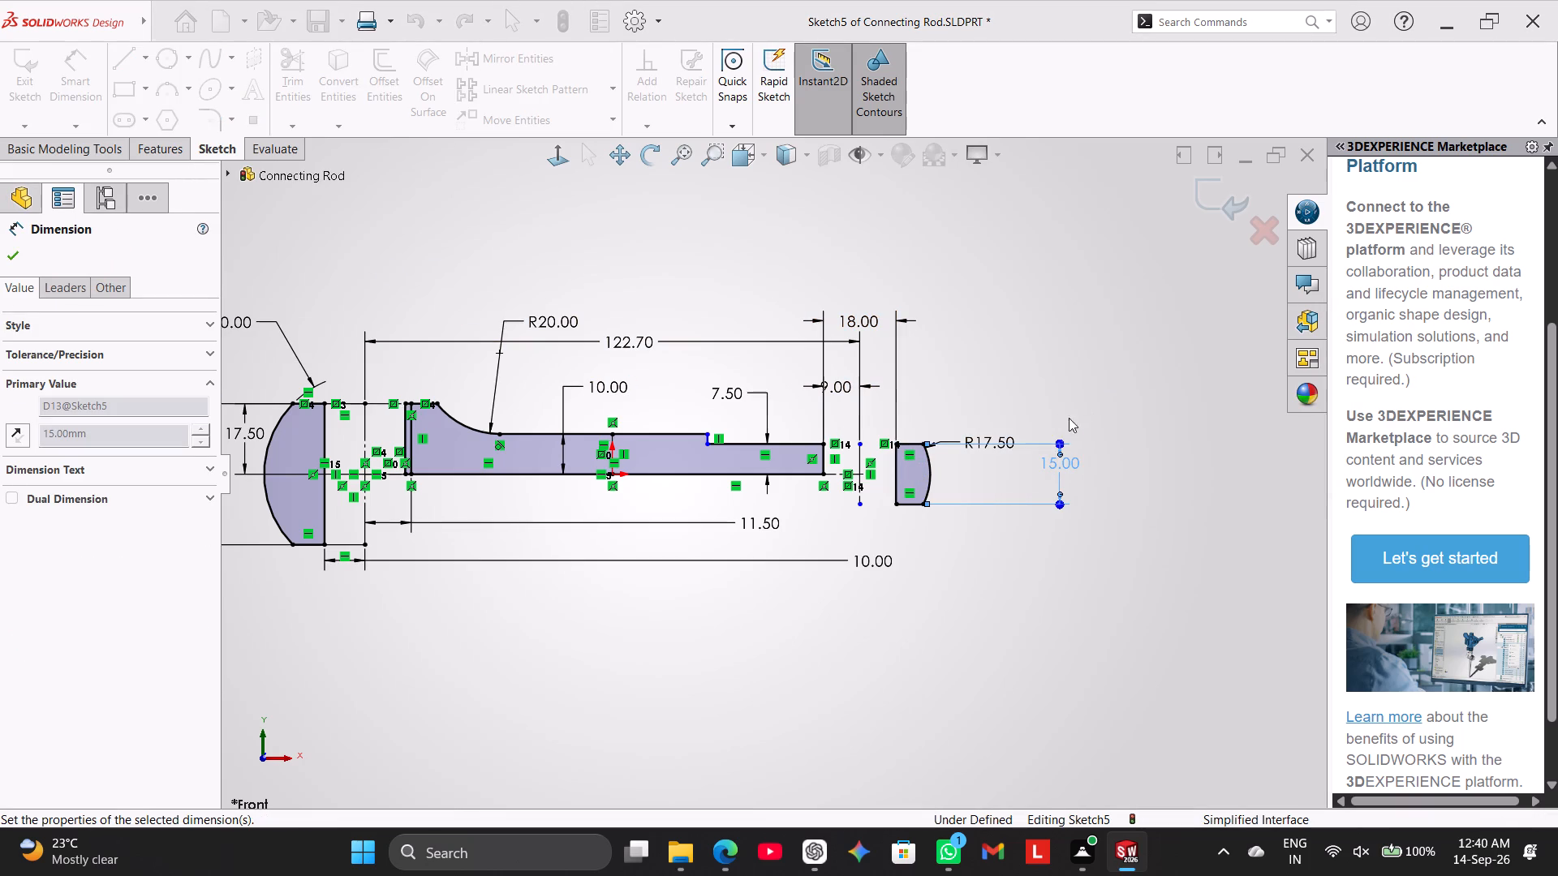
pyautogui.click(1009, 371)
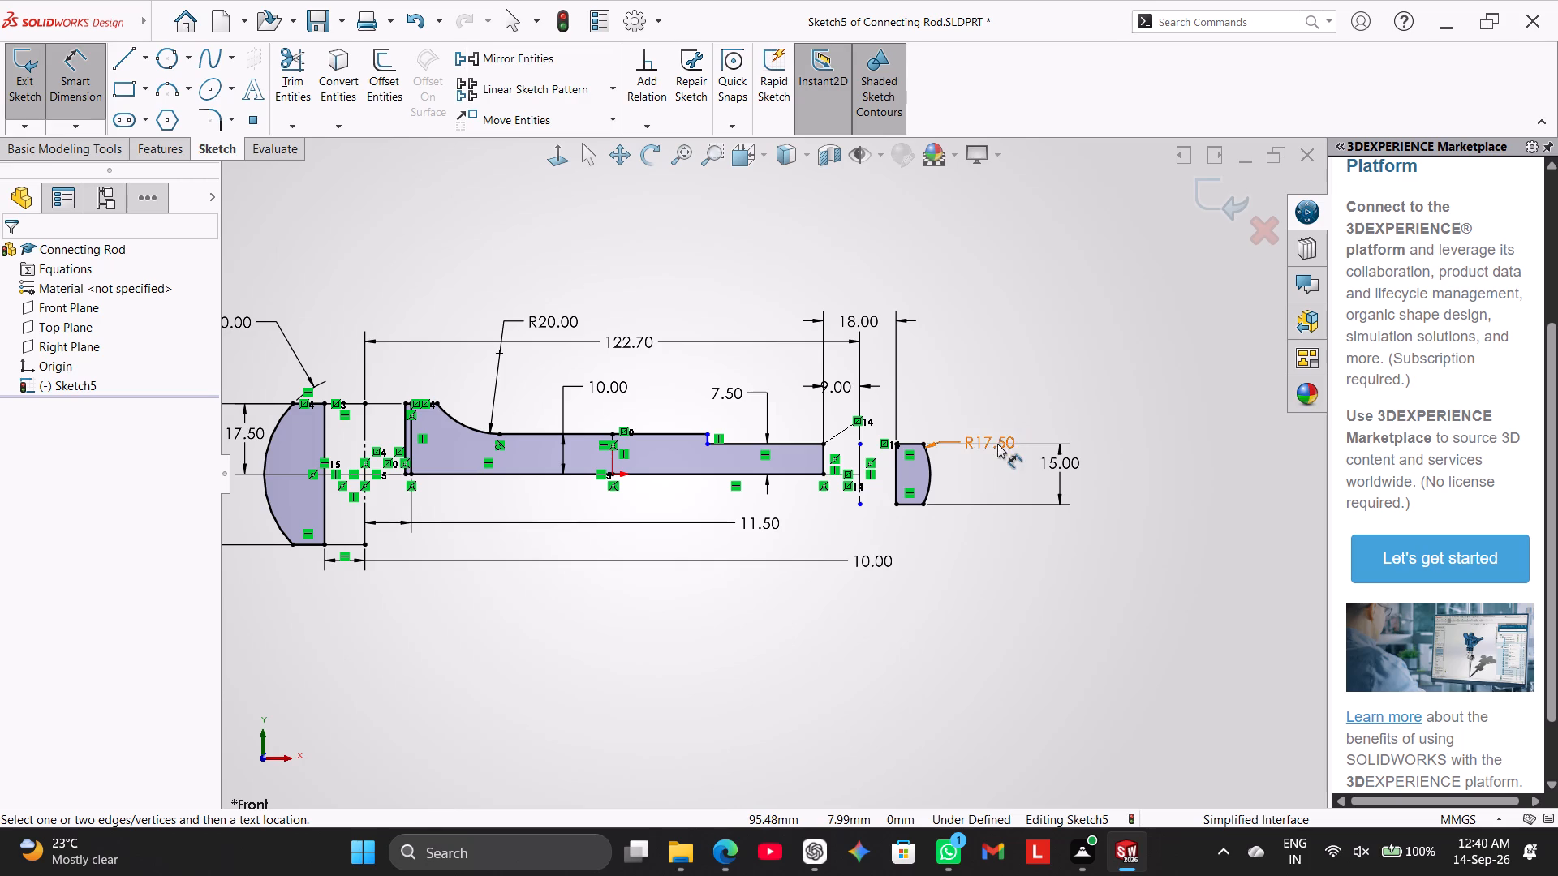
# Reposition the R17.50 radius label above the small-end cap's height dimension, clear of its extension line.
pyautogui.moveTo(997, 443); pyautogui.dragTo(1022, 407)
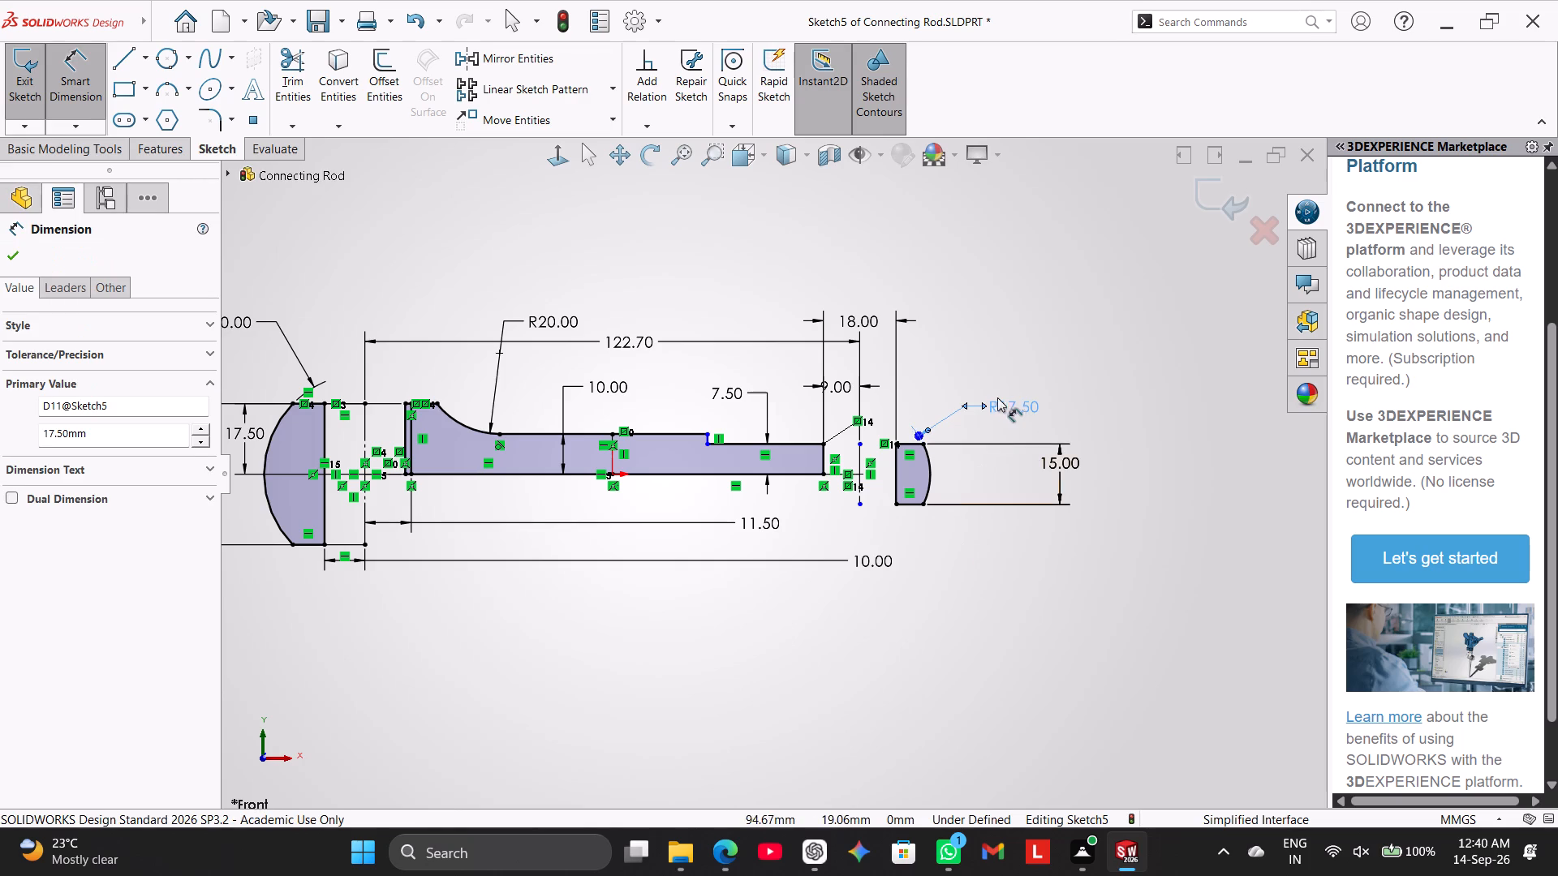
pyautogui.moveTo(1015, 406); pyautogui.dragTo(1045, 431)
pyautogui.click(1016, 367)
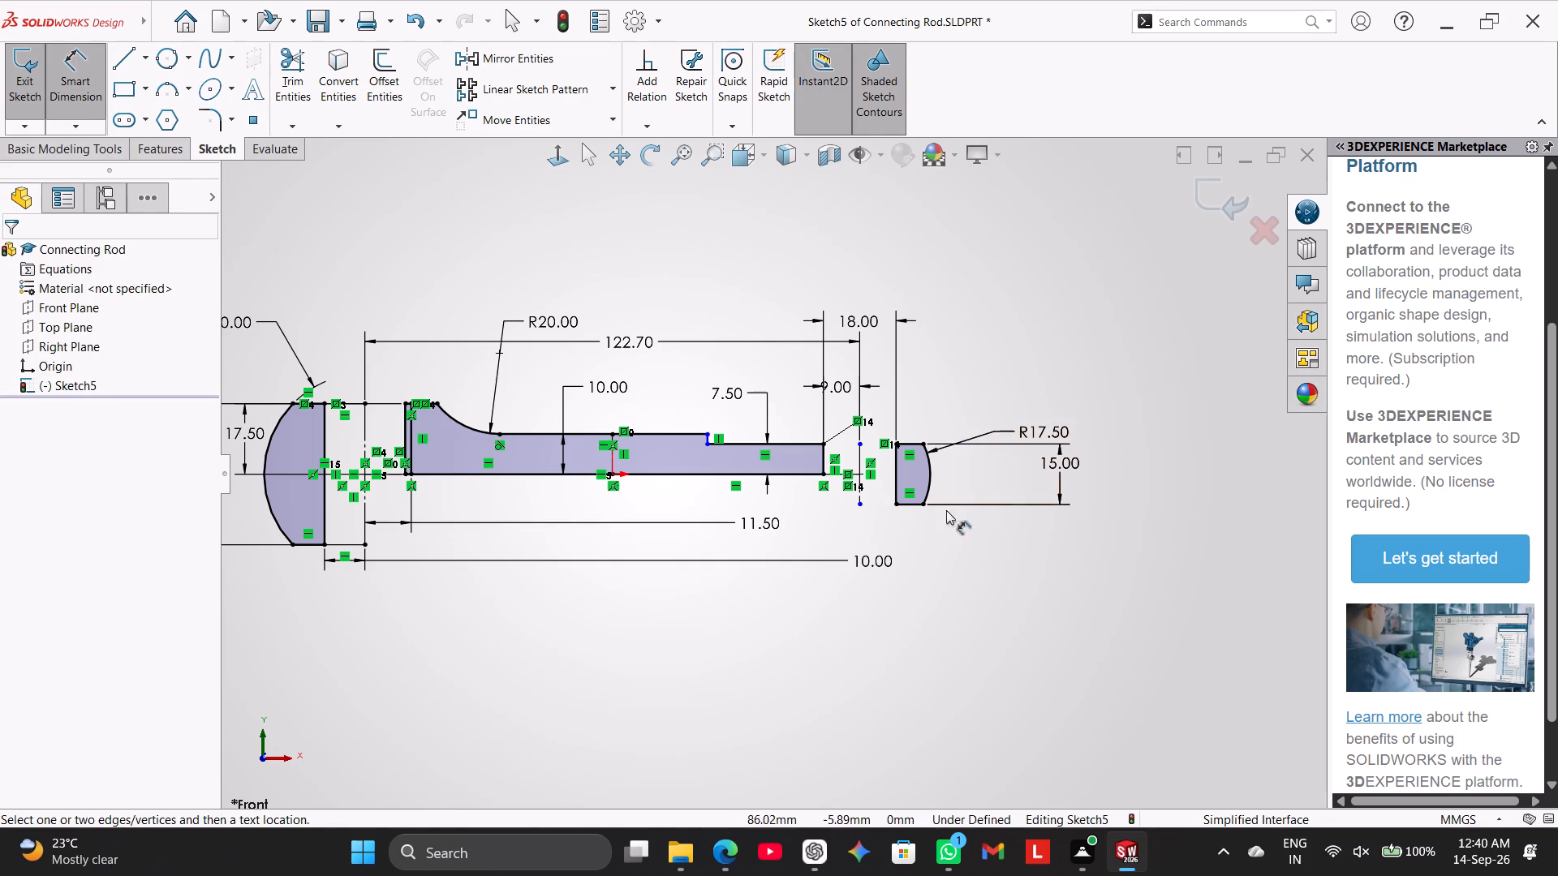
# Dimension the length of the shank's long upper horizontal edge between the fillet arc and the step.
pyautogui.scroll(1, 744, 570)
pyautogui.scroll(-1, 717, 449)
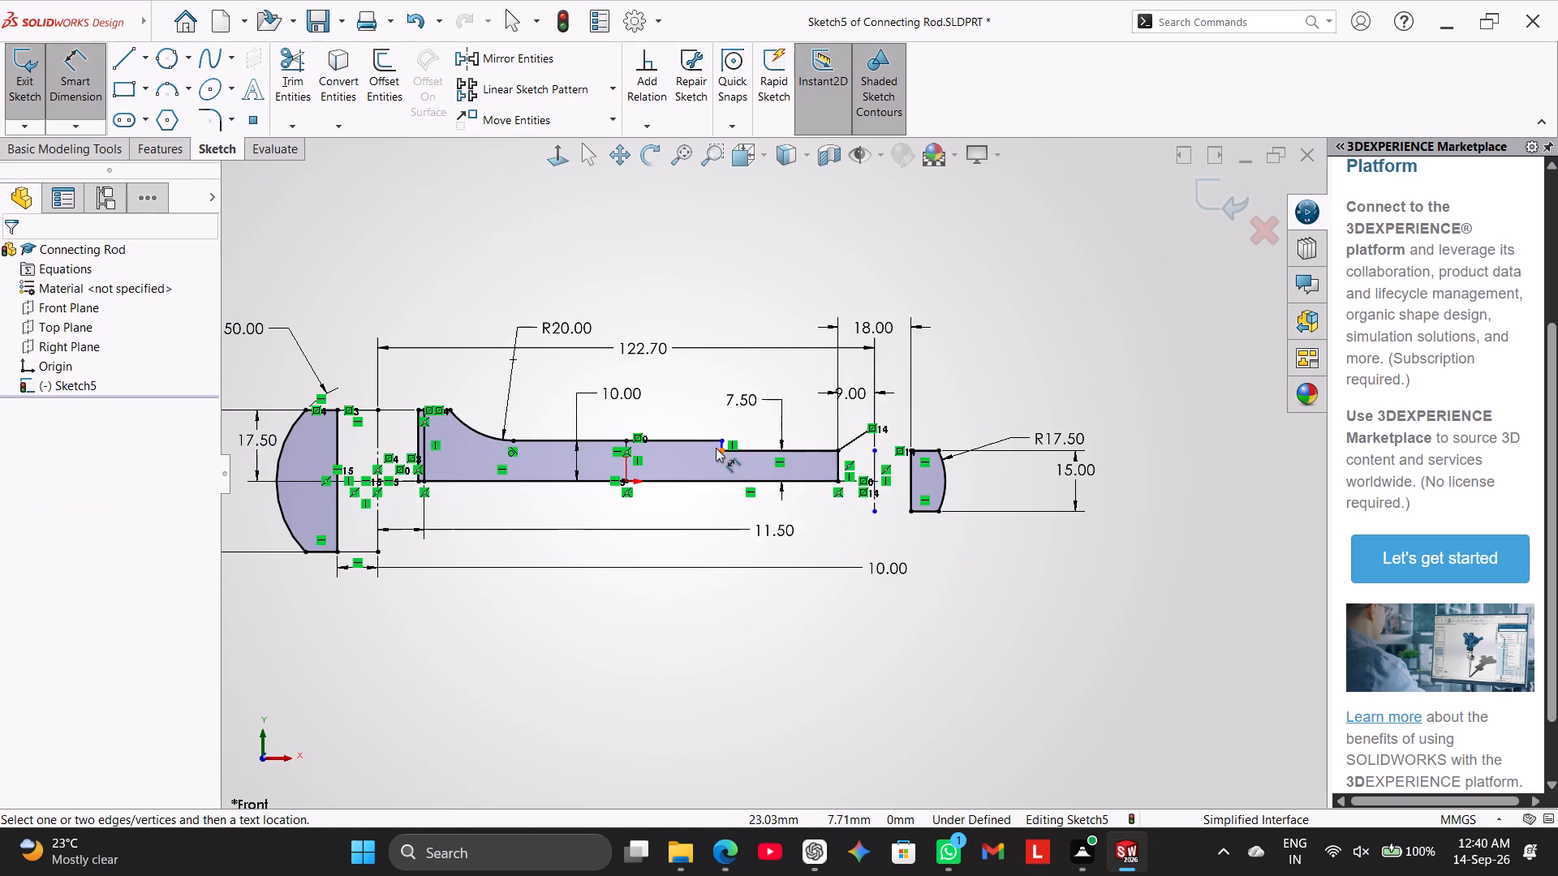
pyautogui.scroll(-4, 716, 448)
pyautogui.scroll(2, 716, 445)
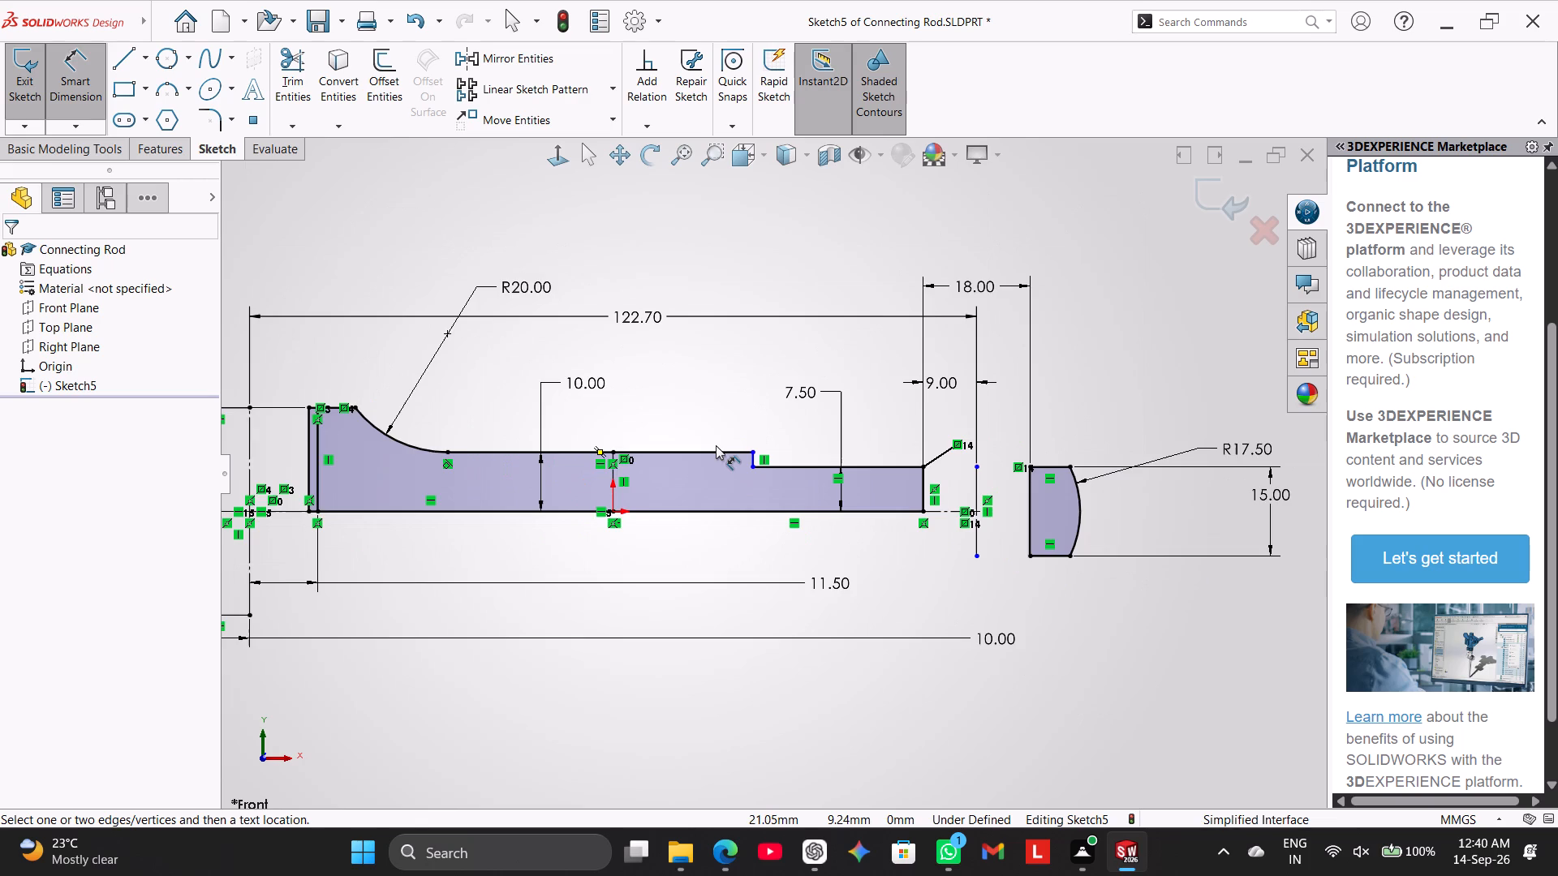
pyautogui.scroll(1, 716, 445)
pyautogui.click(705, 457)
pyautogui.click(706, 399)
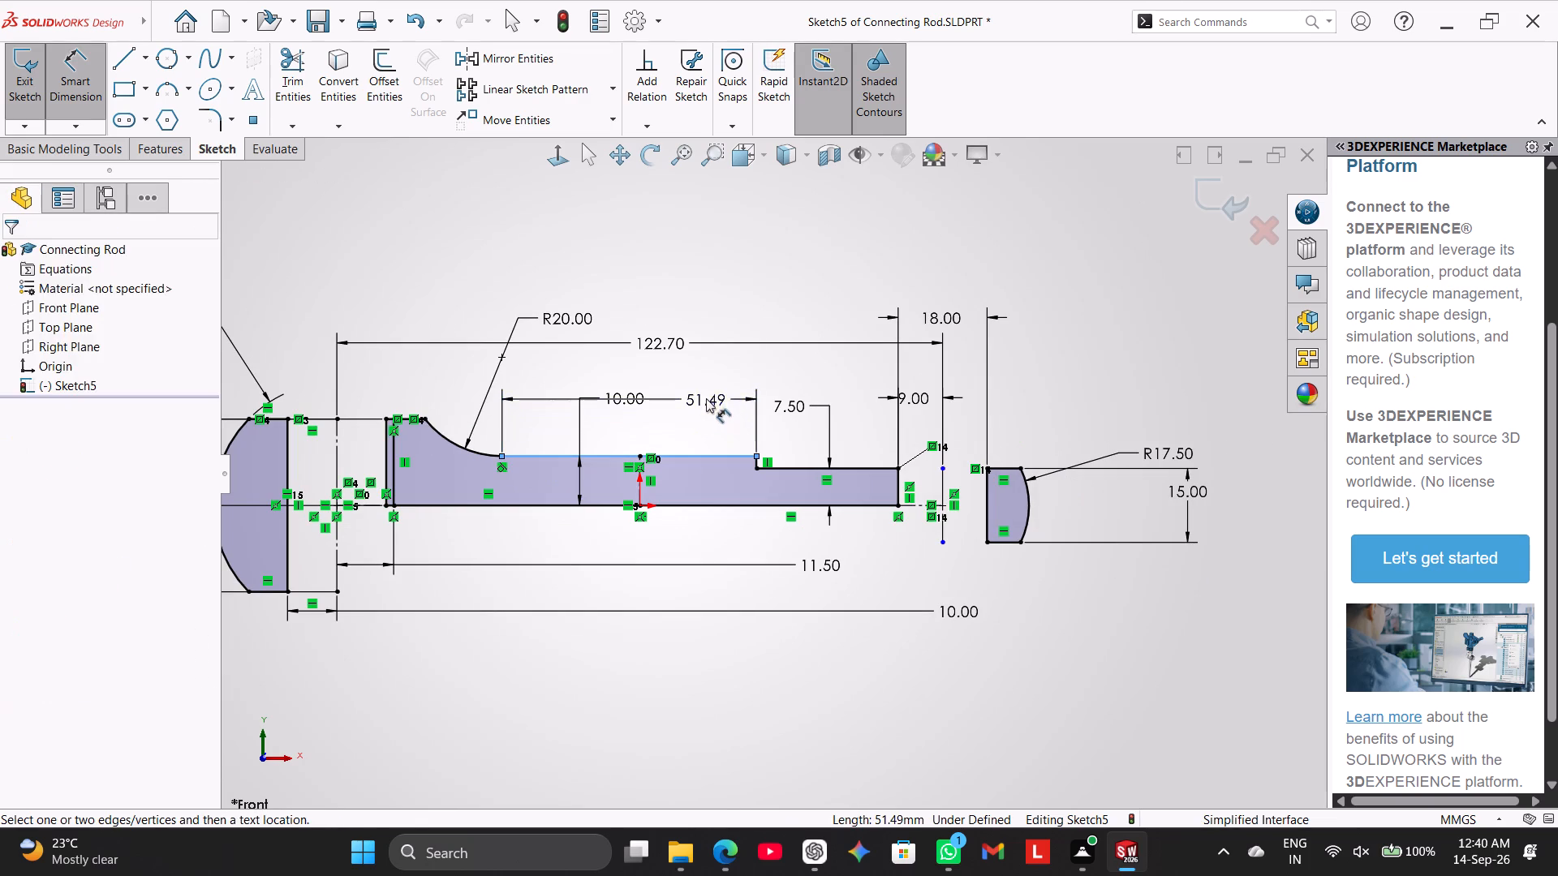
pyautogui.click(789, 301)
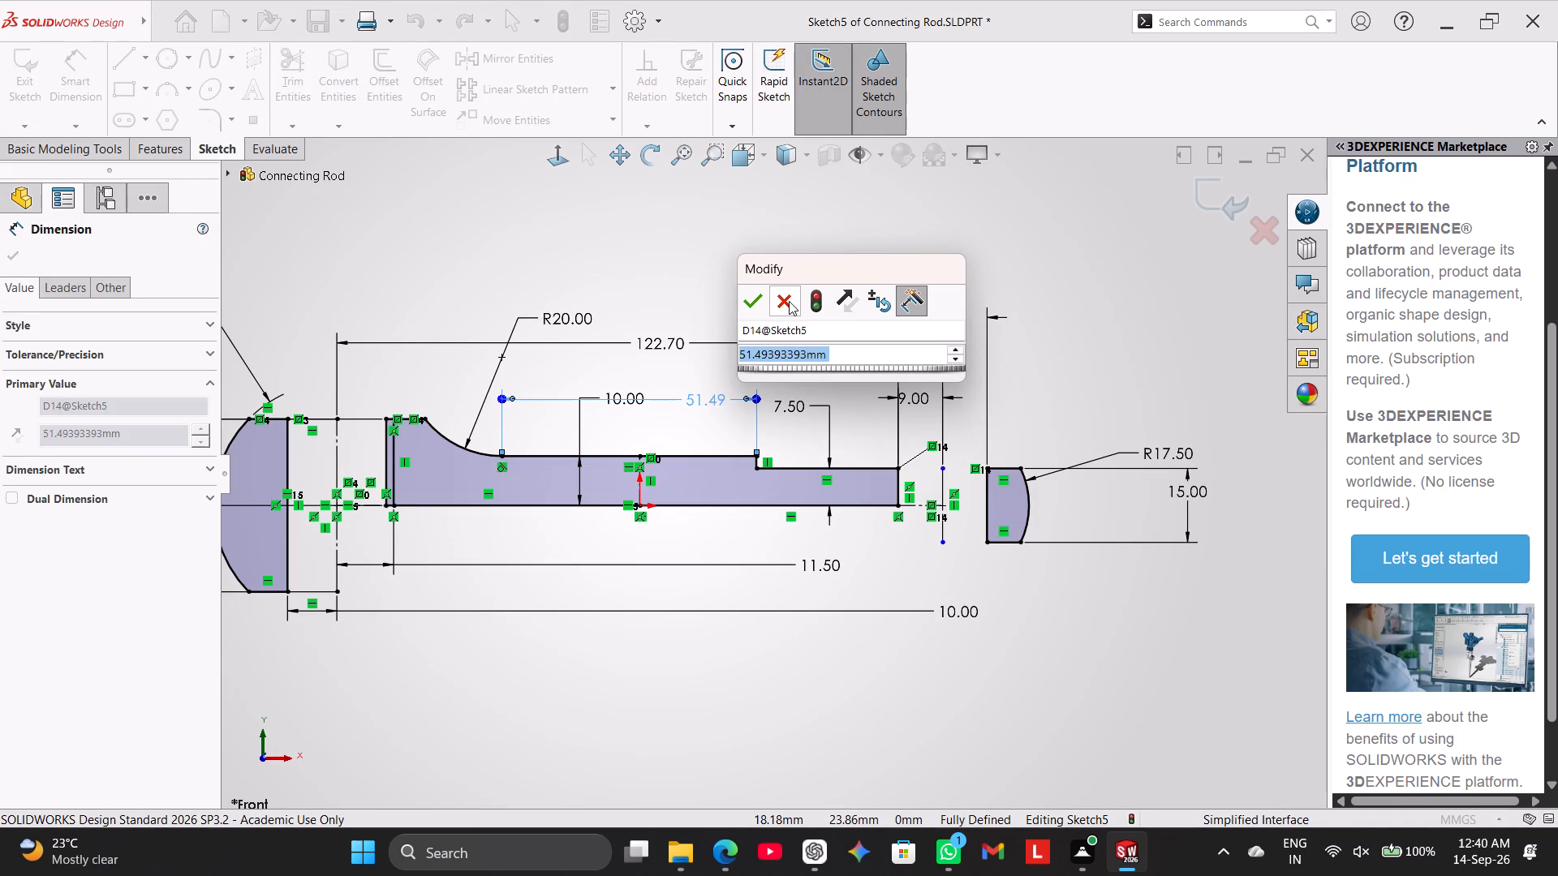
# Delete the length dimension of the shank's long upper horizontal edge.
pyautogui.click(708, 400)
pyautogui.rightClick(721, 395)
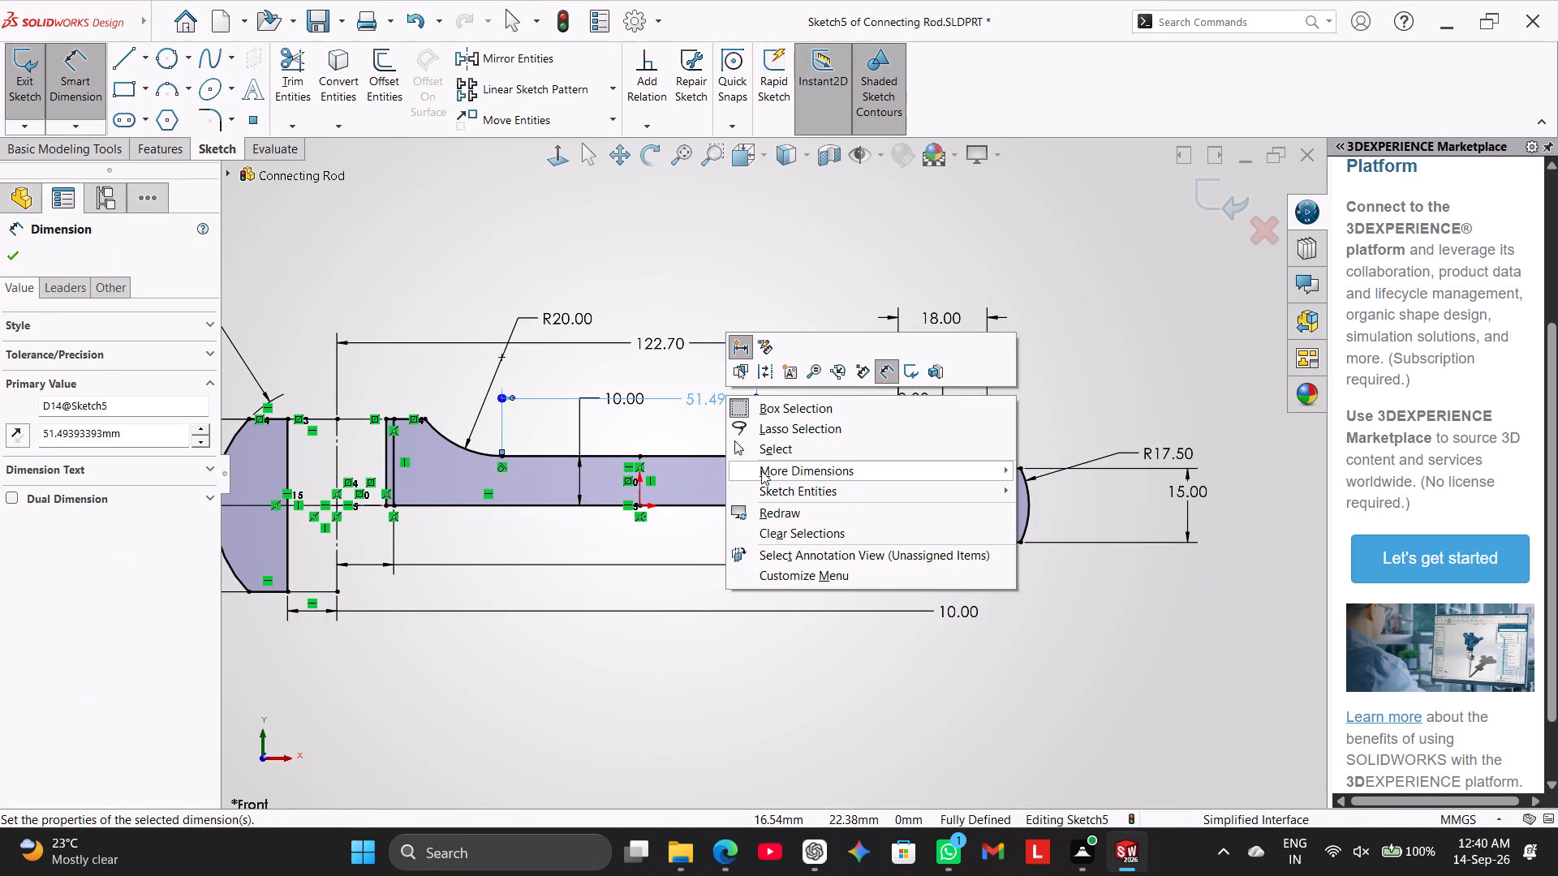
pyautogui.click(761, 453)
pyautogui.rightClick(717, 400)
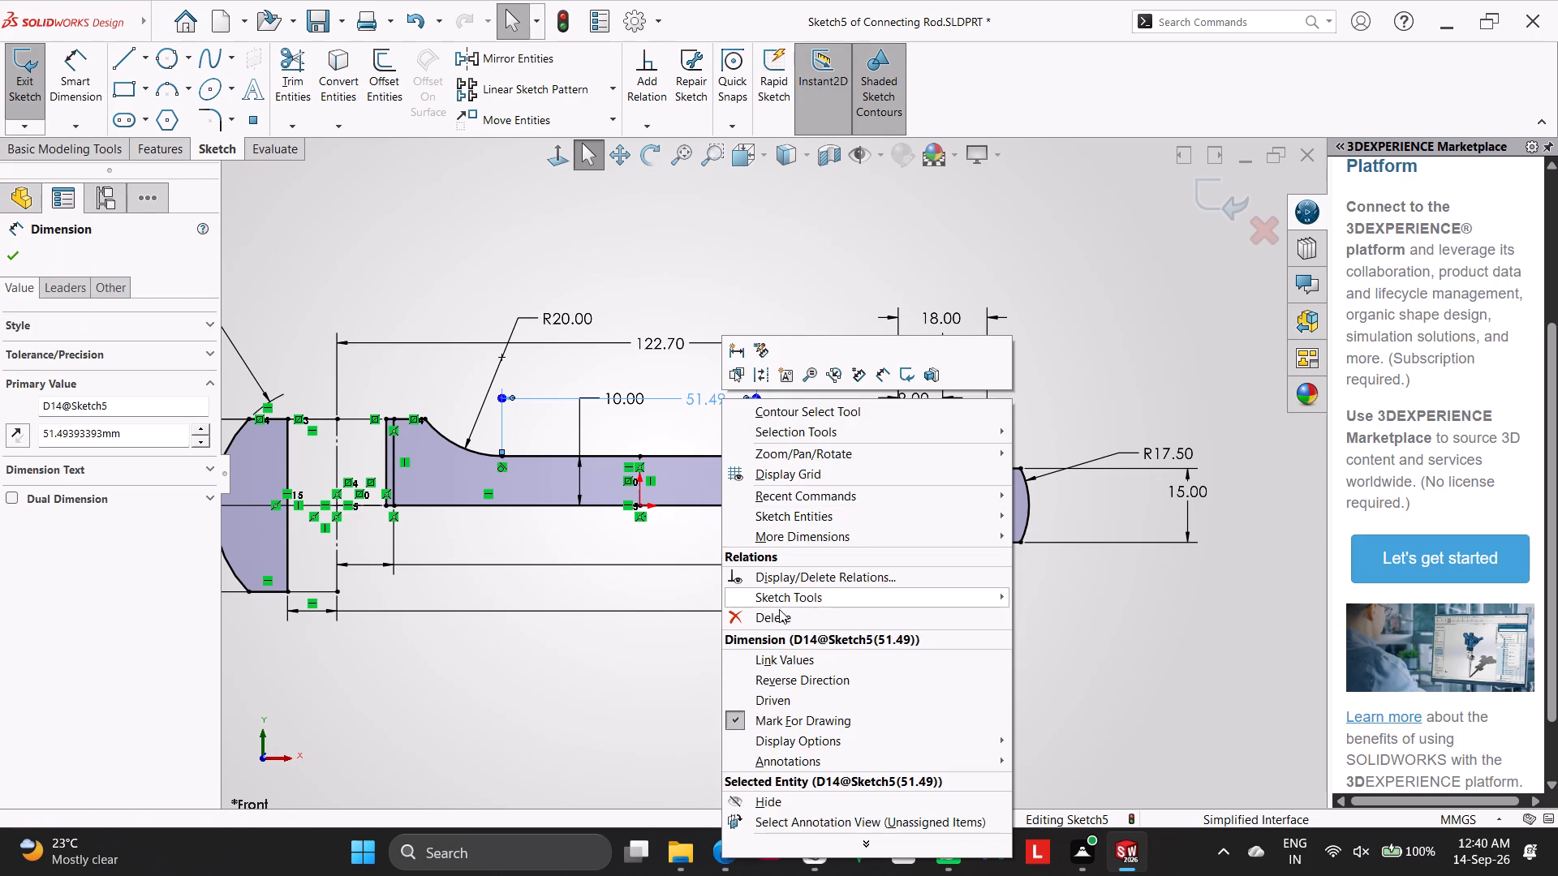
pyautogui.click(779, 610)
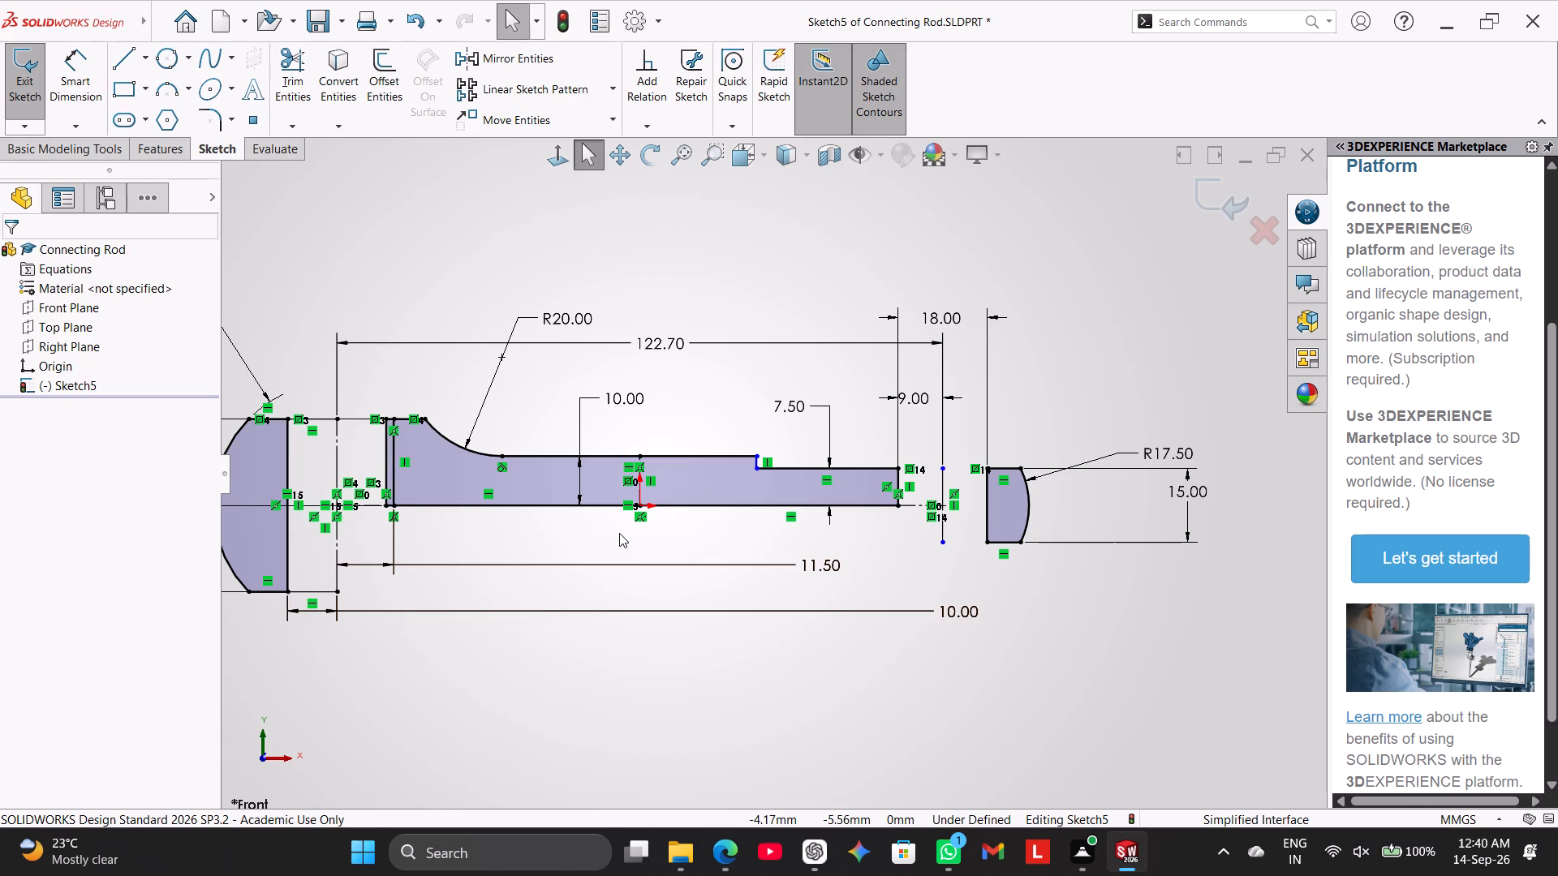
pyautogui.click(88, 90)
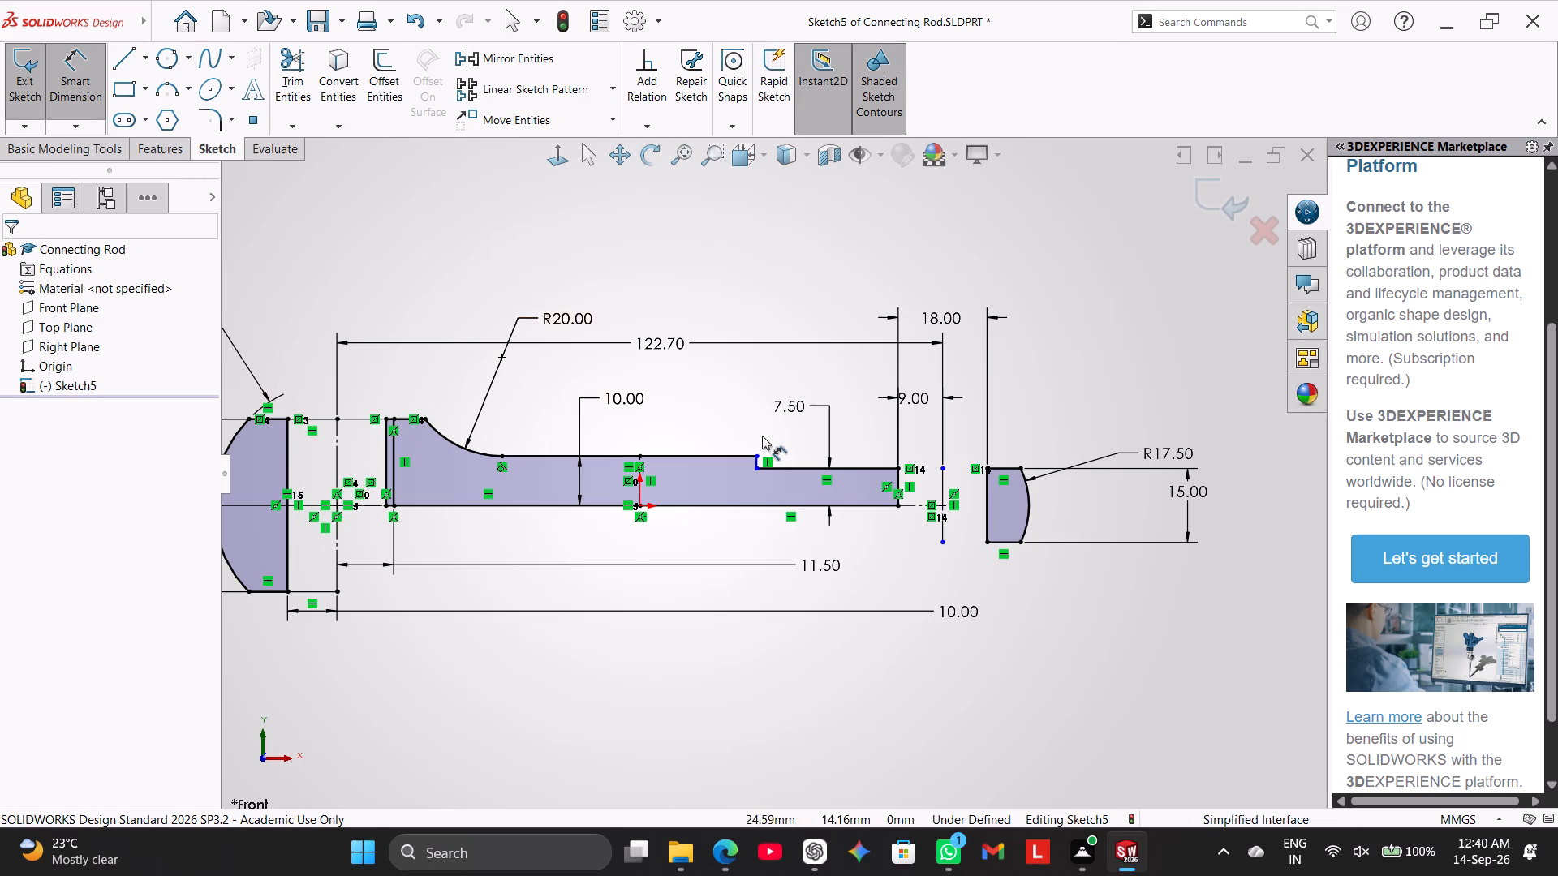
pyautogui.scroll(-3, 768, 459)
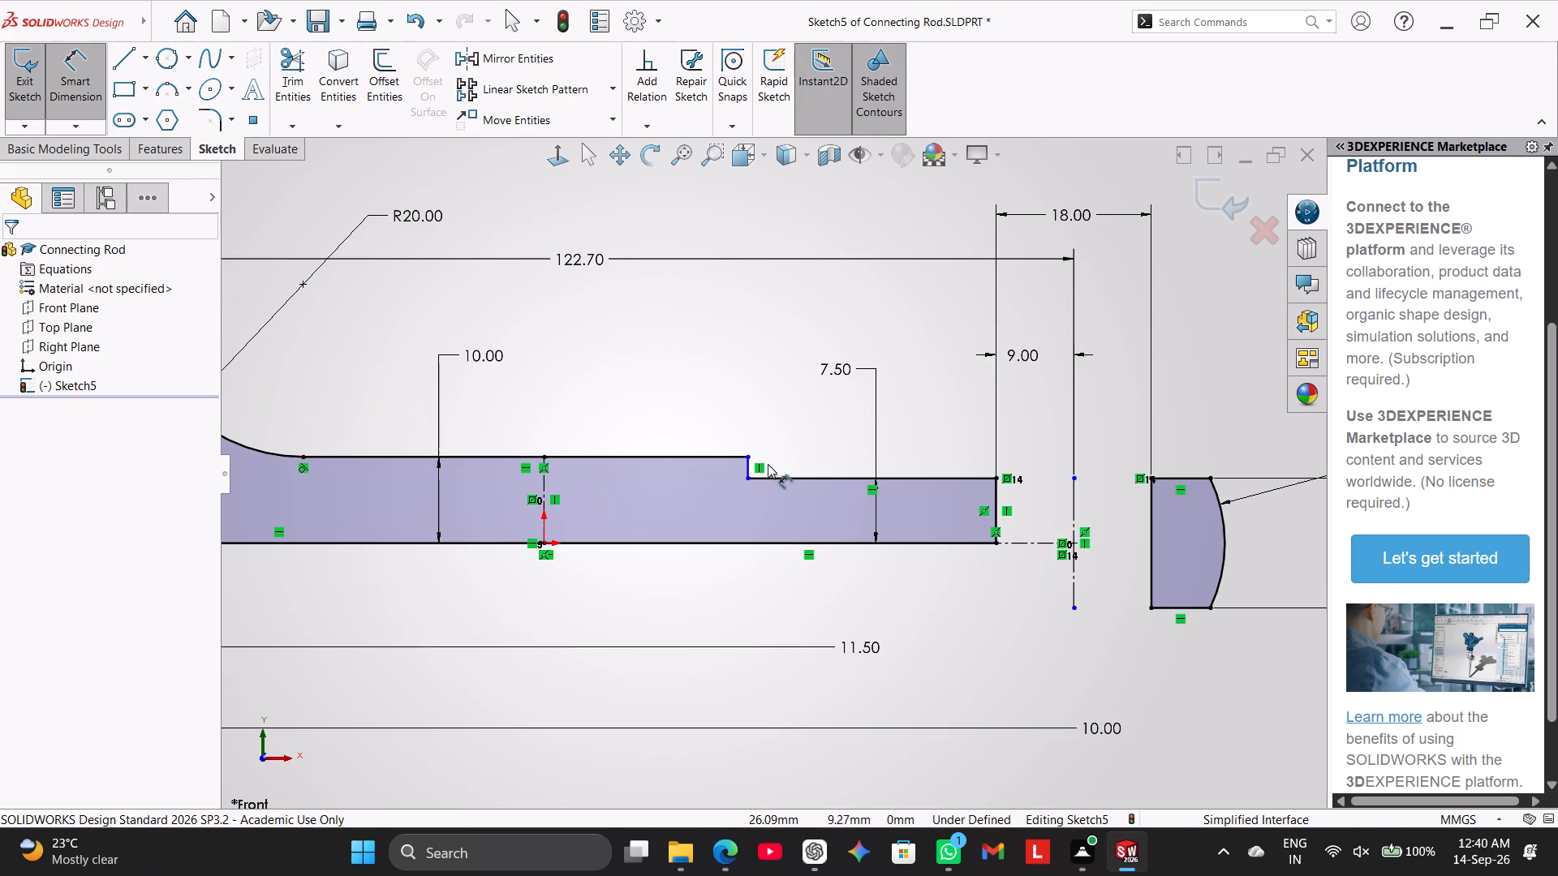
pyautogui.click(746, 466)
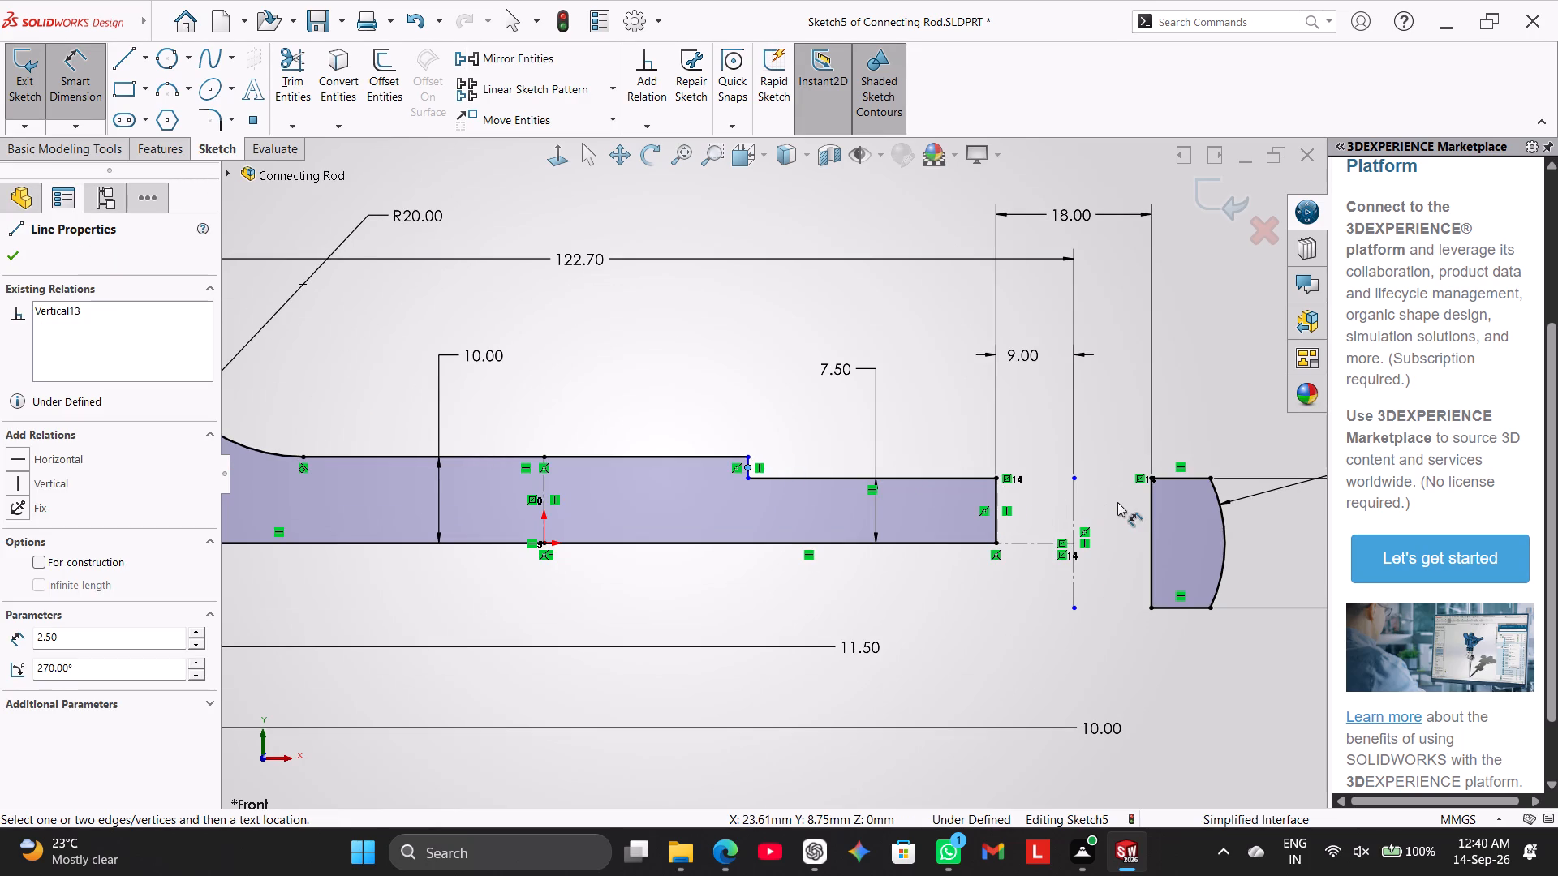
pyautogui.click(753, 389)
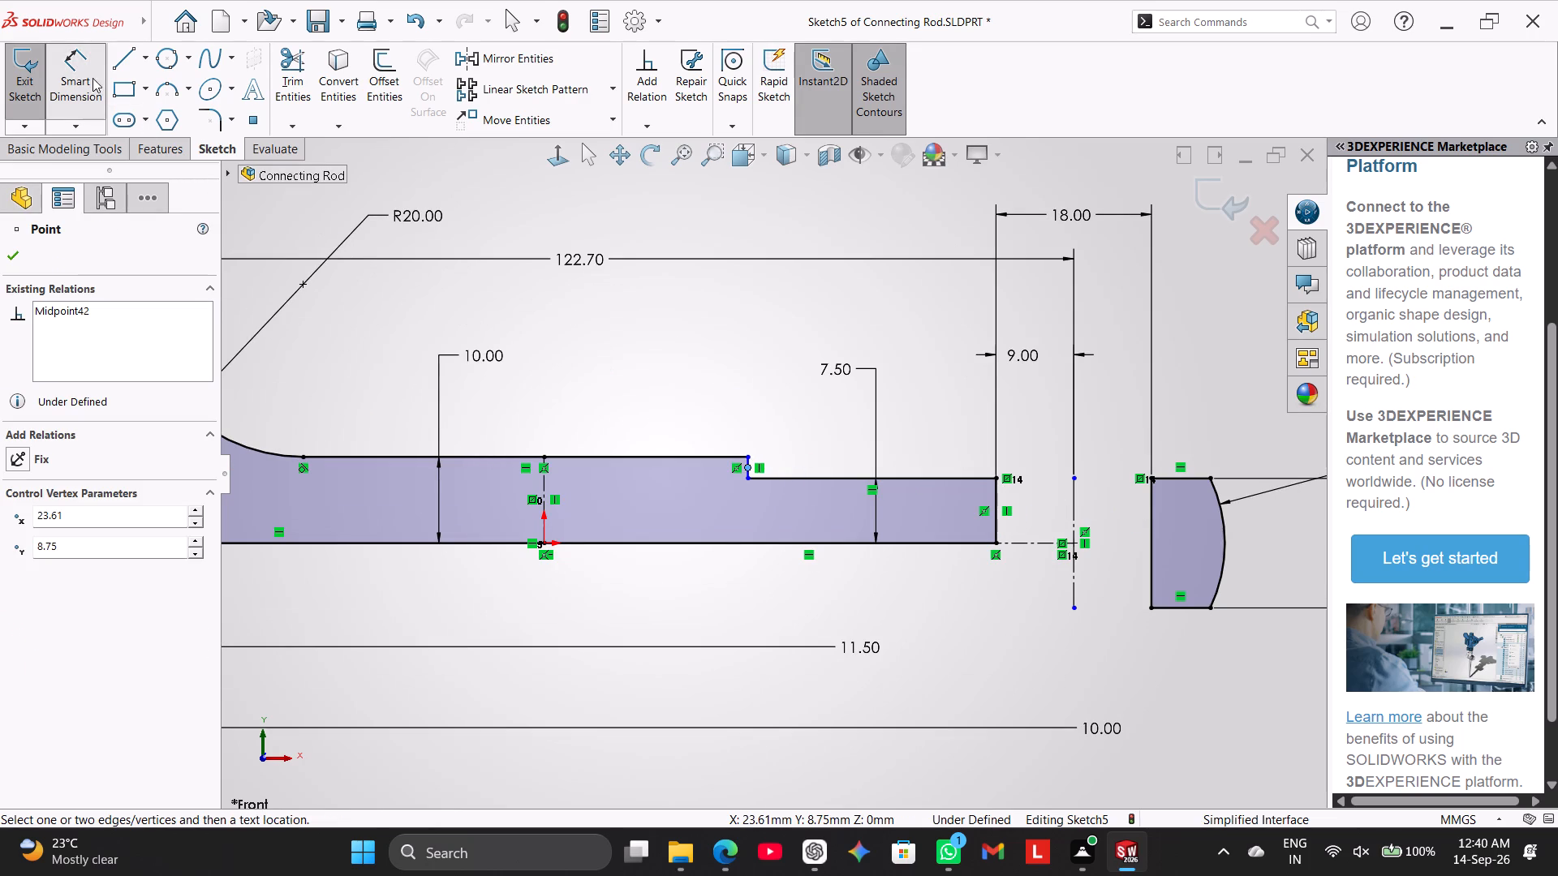
# Dimension the horizontal distance between the shank's short vertical step edge and the small end's vertical centerline.
pyautogui.click(91, 74)
pyautogui.moveTo(90, 84); pyautogui.dragTo(93, 94)
pyautogui.scroll(-1, 794, 424)
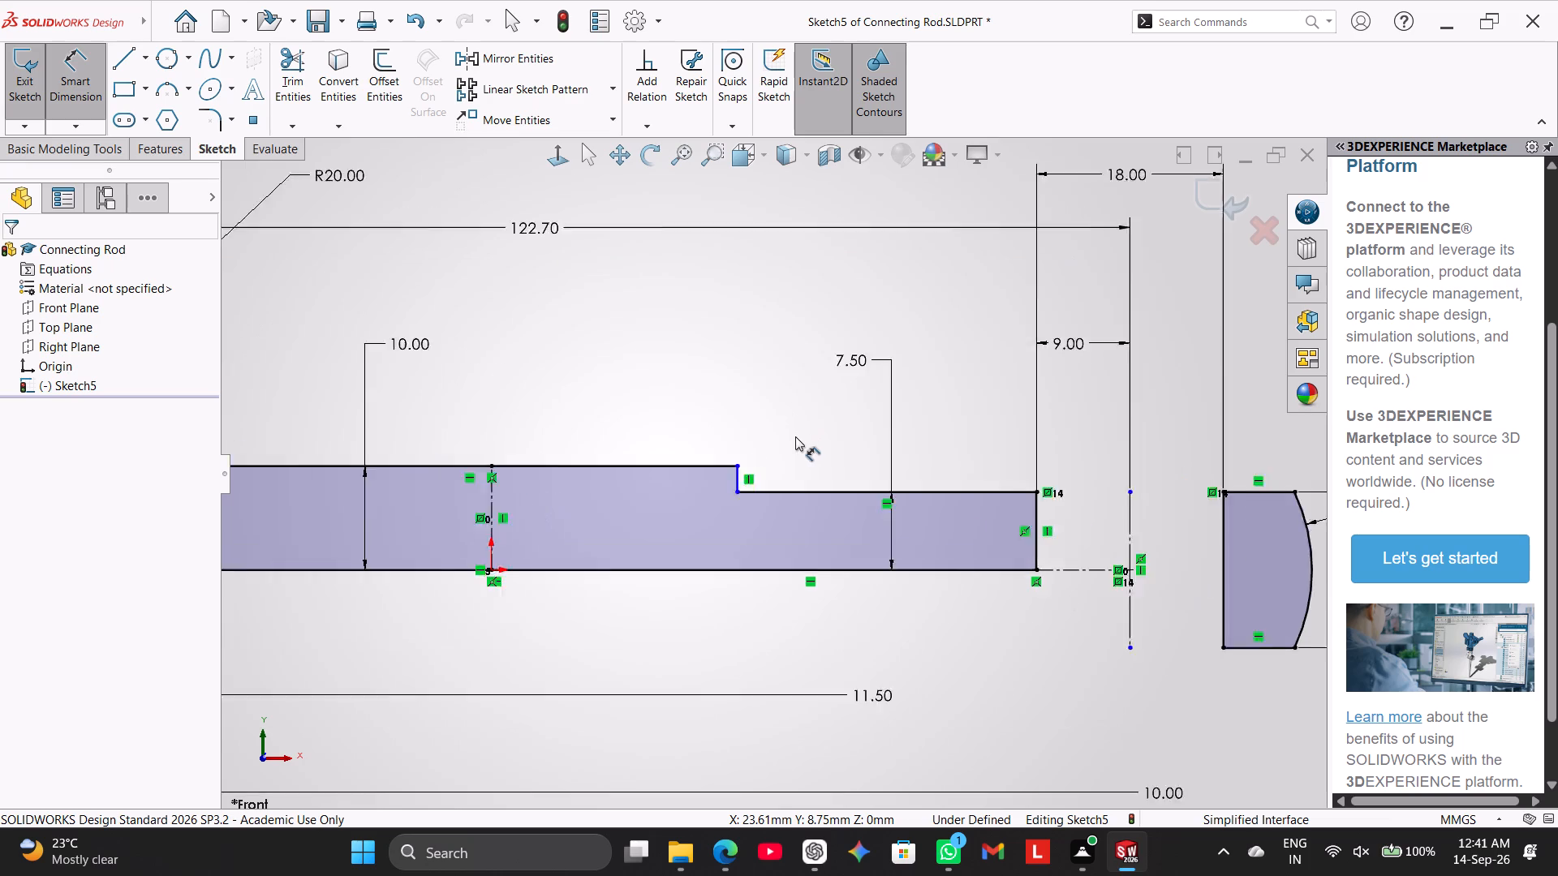
pyautogui.scroll(-3, 795, 436)
pyautogui.click(697, 505)
pyautogui.scroll(5, 1033, 536)
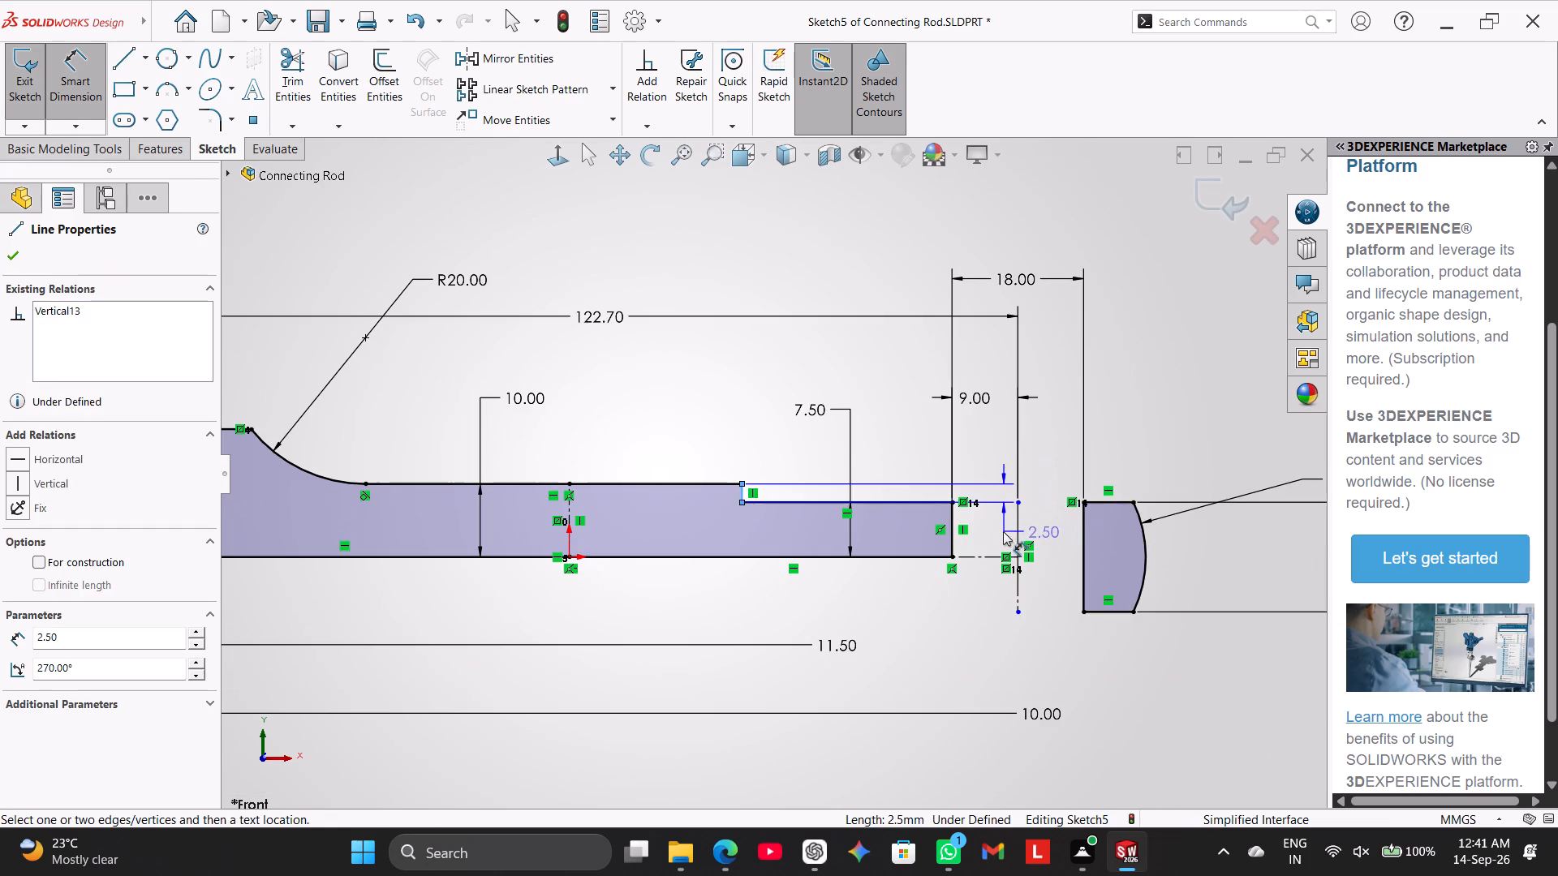
pyautogui.click(1018, 530)
pyautogui.click(888, 666)
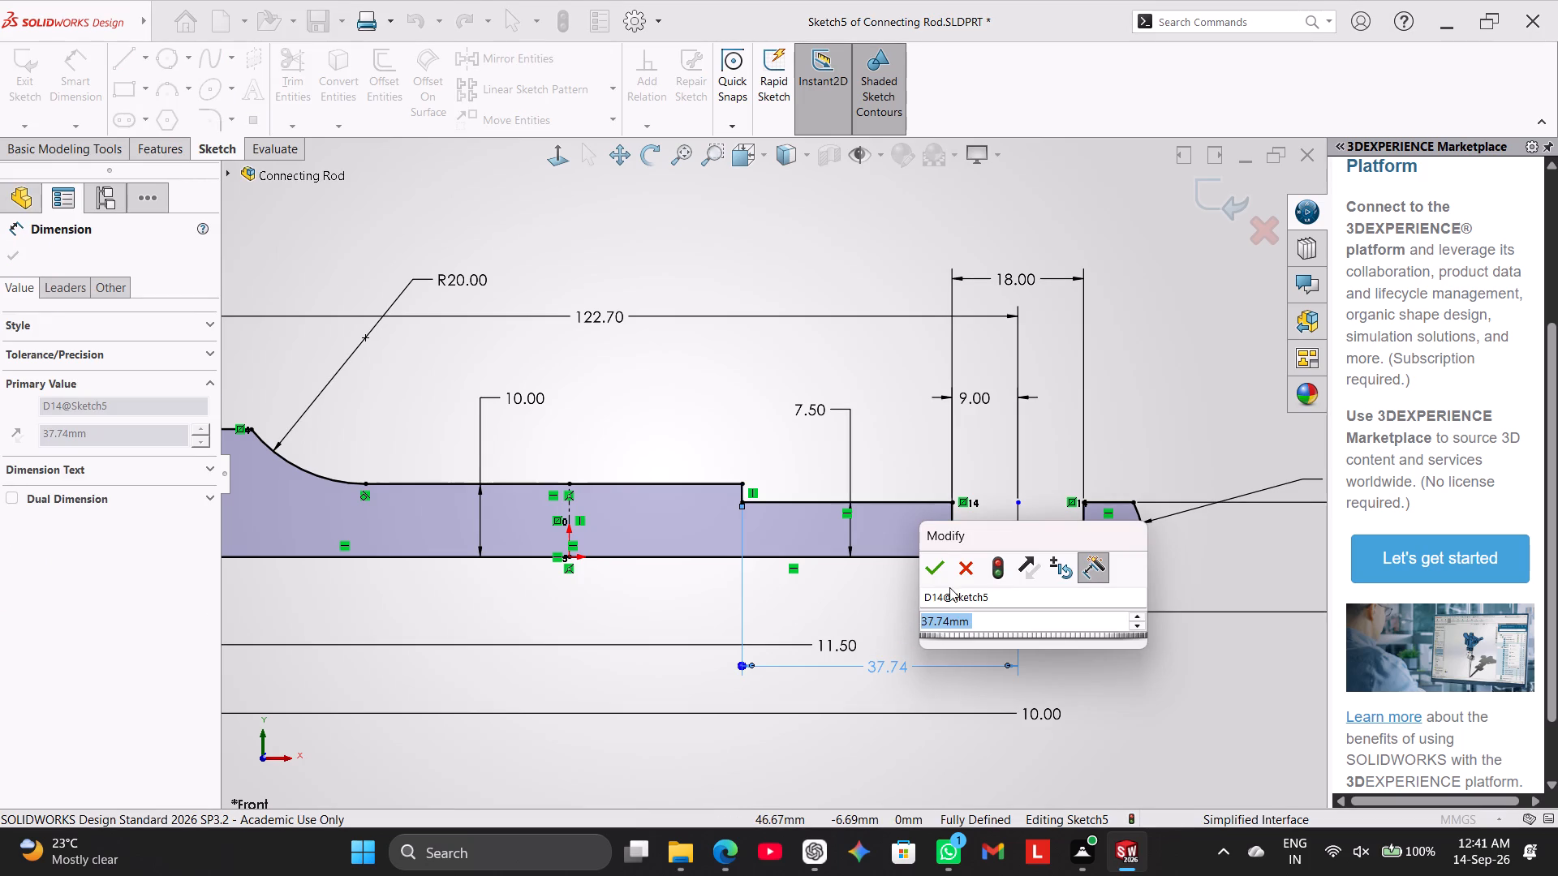
pyautogui.click(933, 568)
pyautogui.scroll(3, 912, 640)
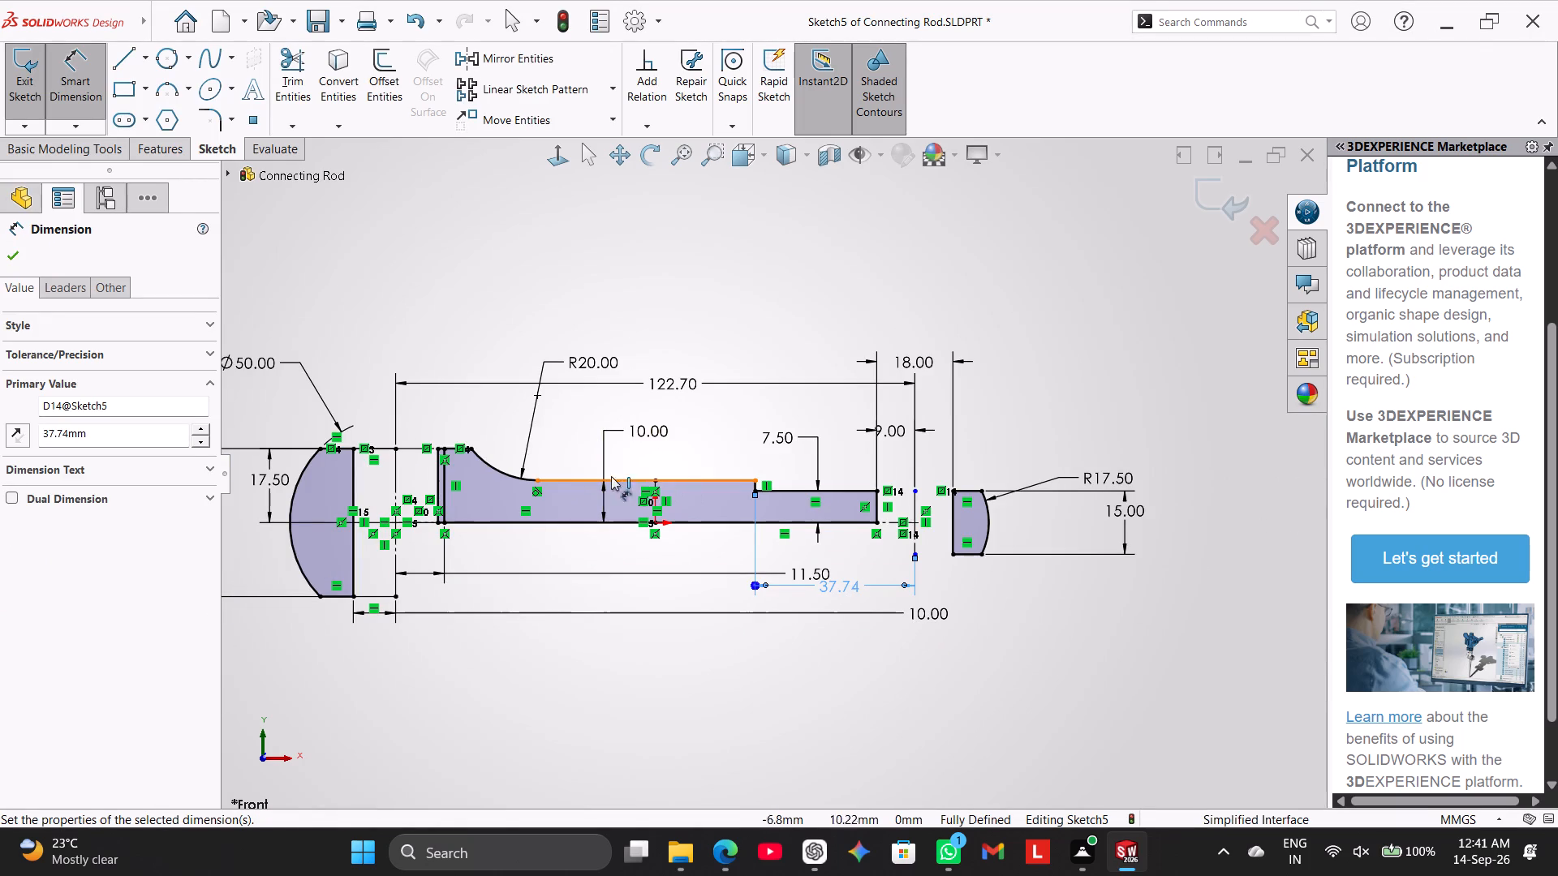
pyautogui.rightClick(438, 285)
pyautogui.click(464, 332)
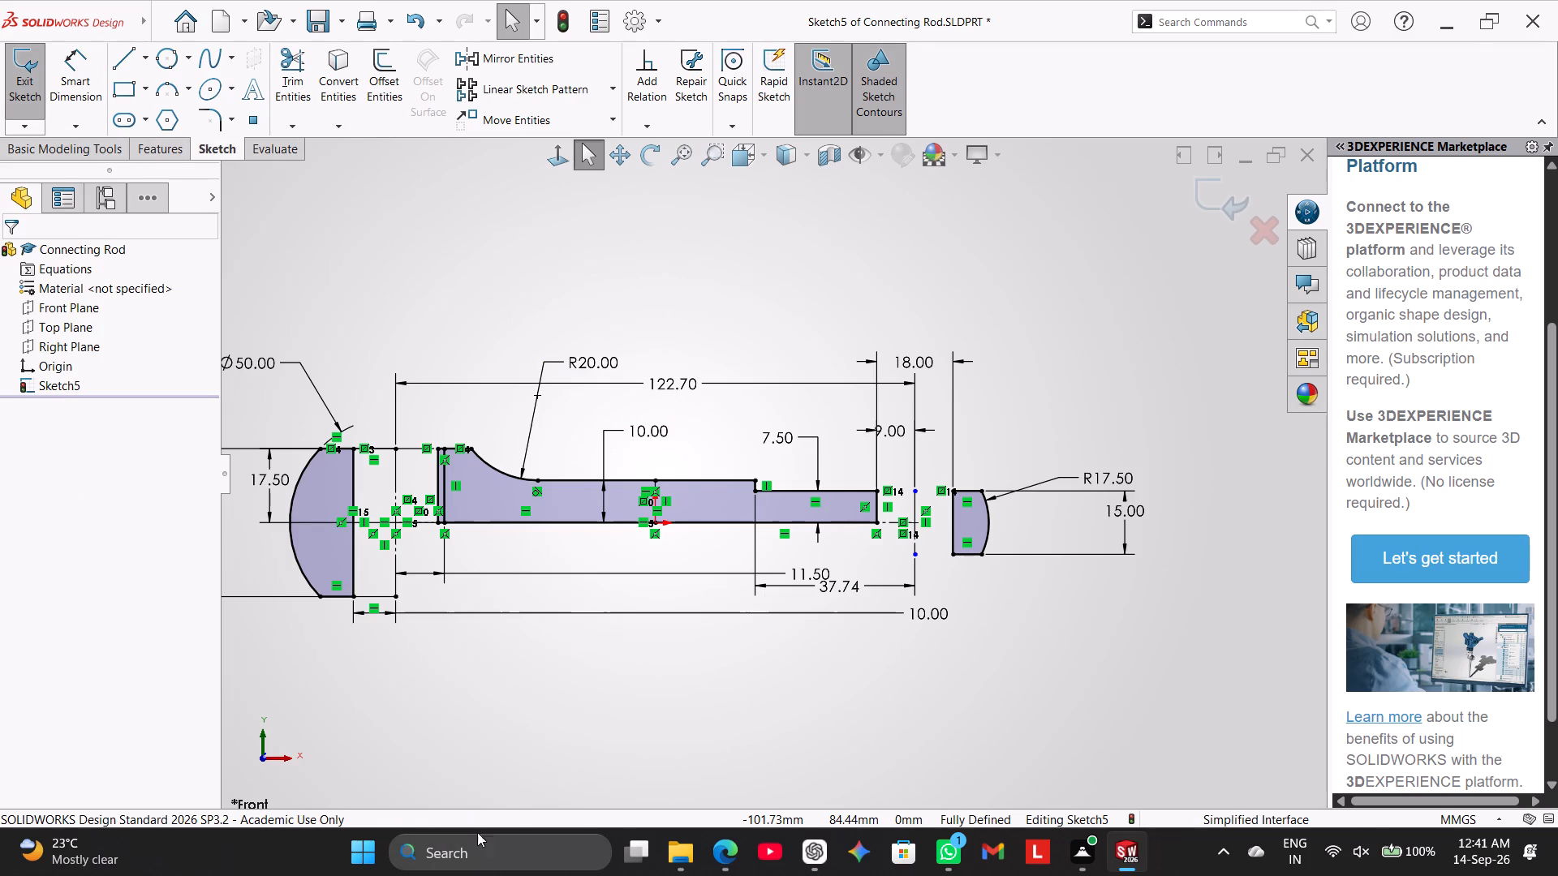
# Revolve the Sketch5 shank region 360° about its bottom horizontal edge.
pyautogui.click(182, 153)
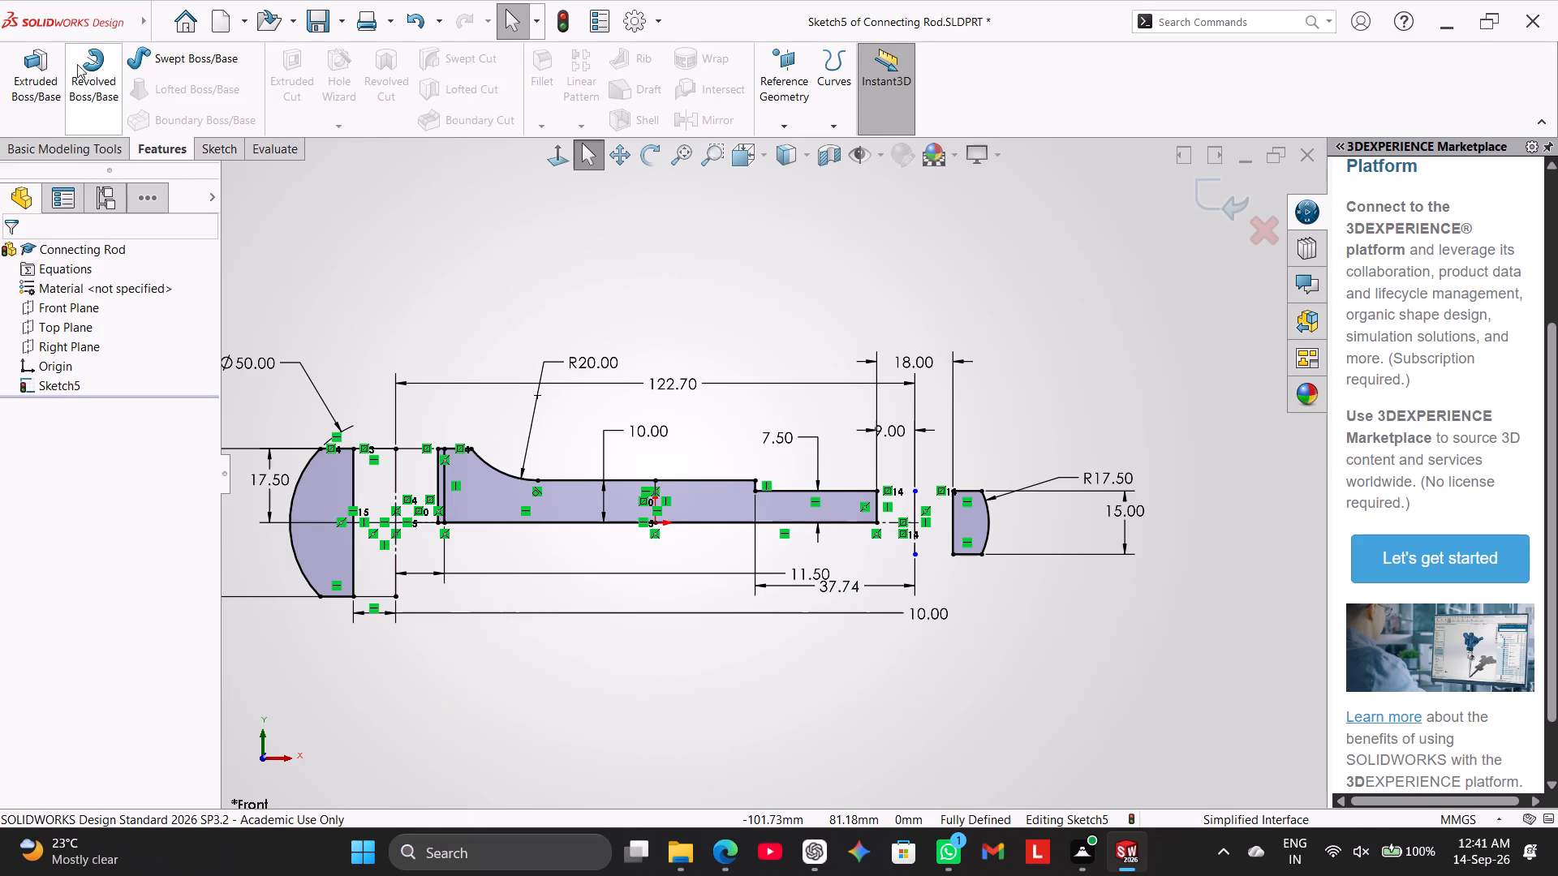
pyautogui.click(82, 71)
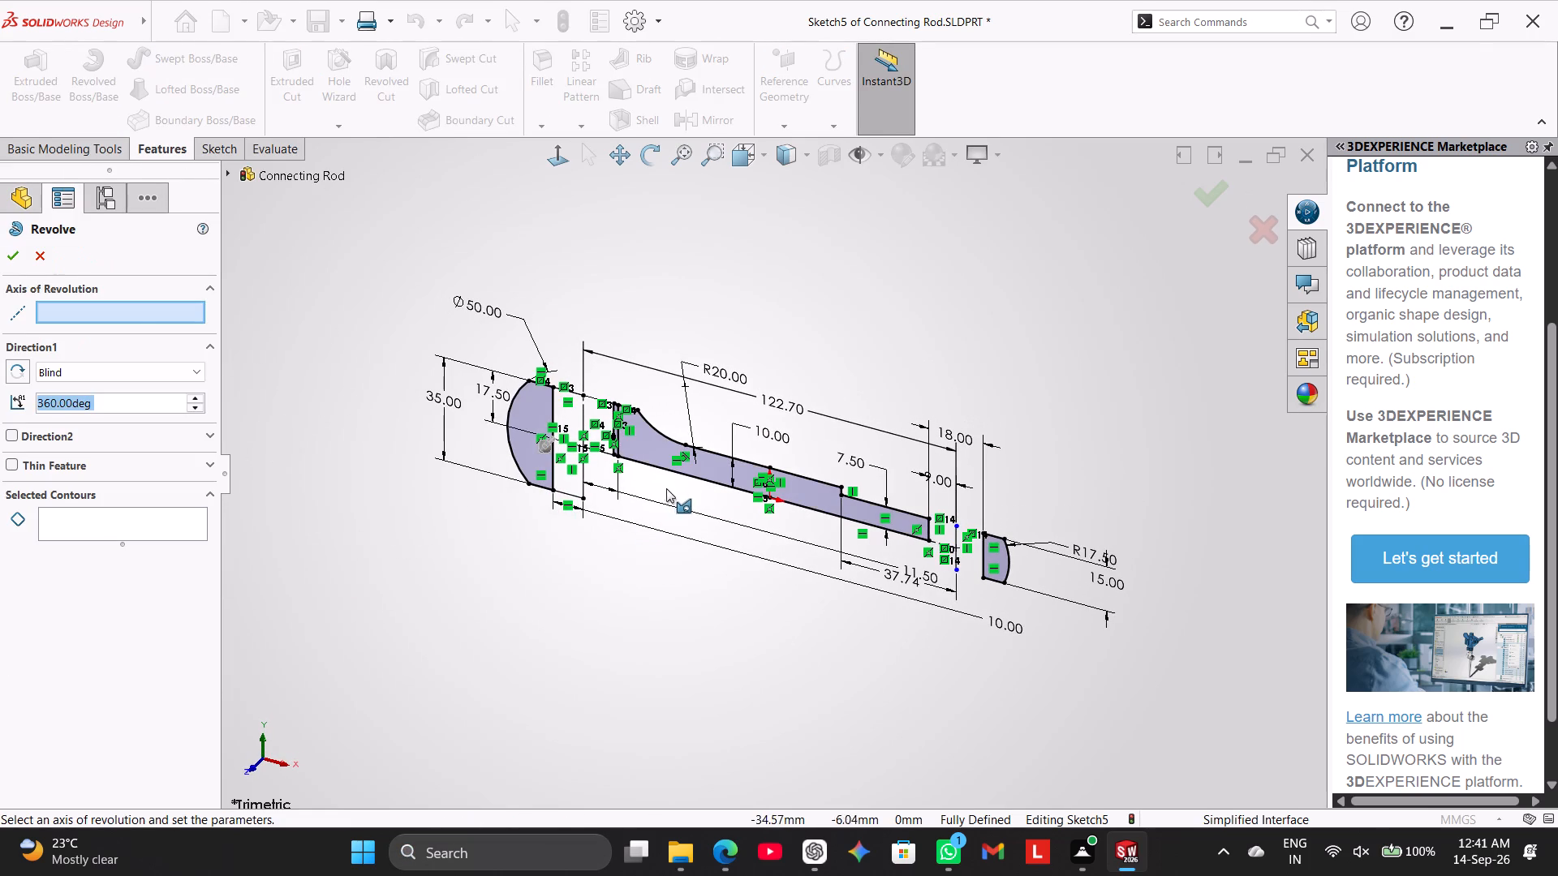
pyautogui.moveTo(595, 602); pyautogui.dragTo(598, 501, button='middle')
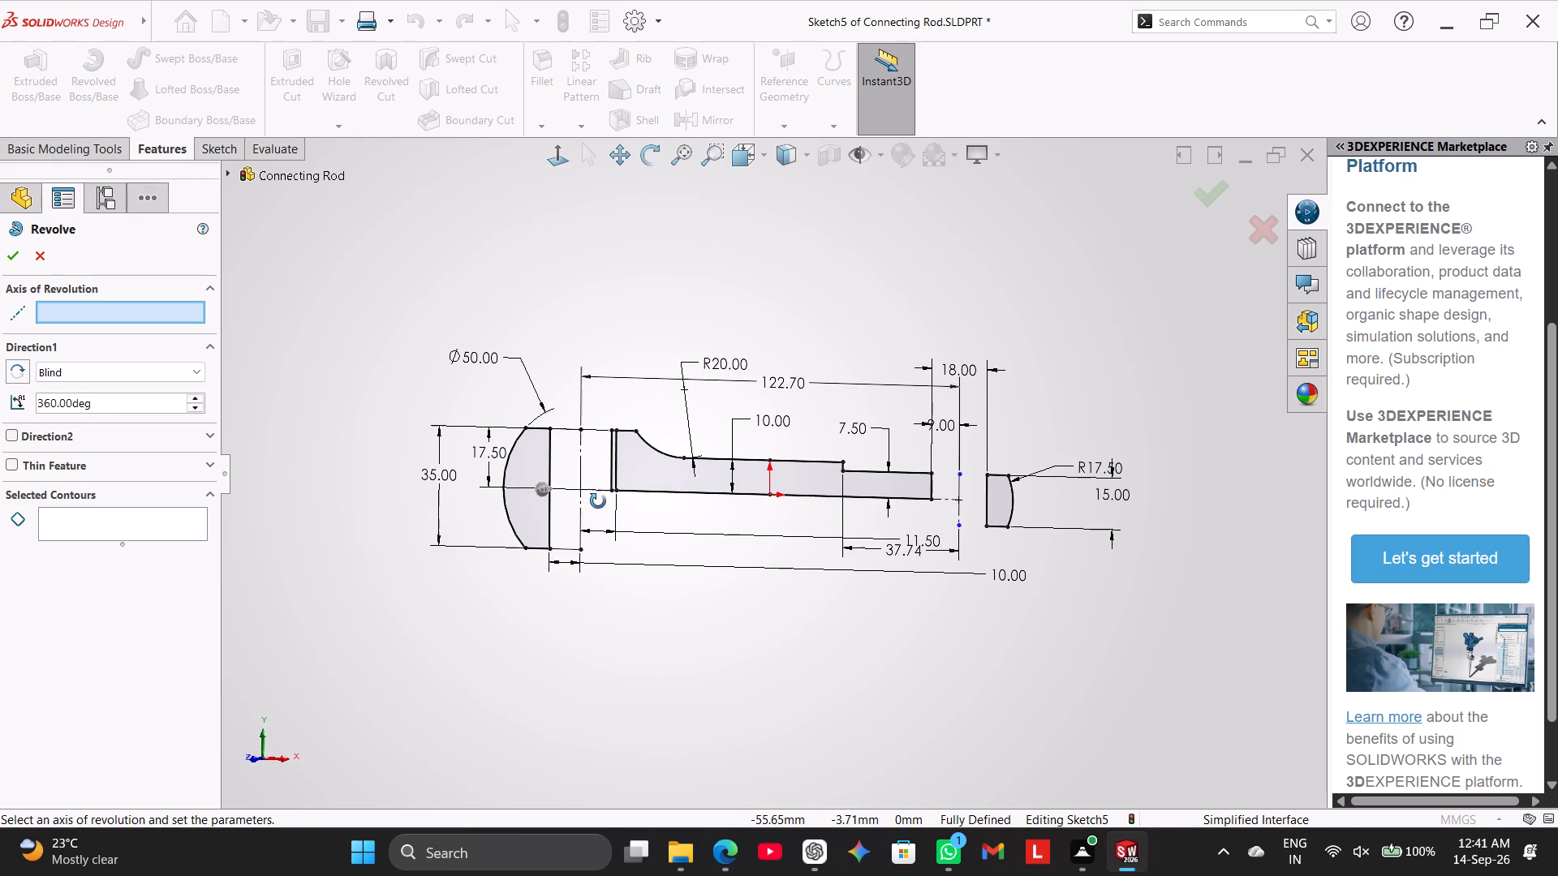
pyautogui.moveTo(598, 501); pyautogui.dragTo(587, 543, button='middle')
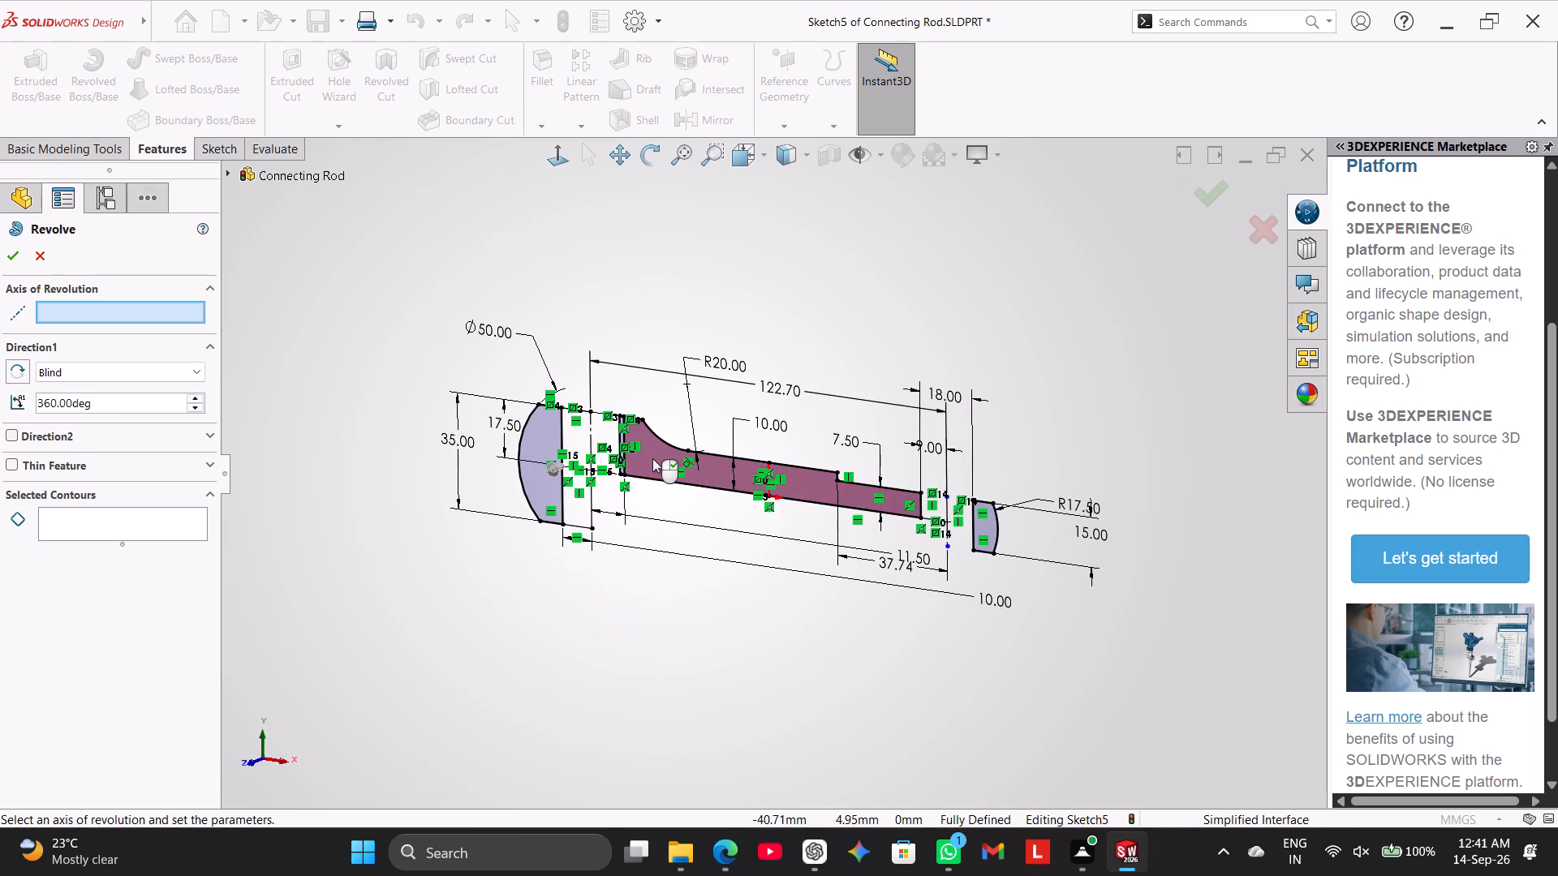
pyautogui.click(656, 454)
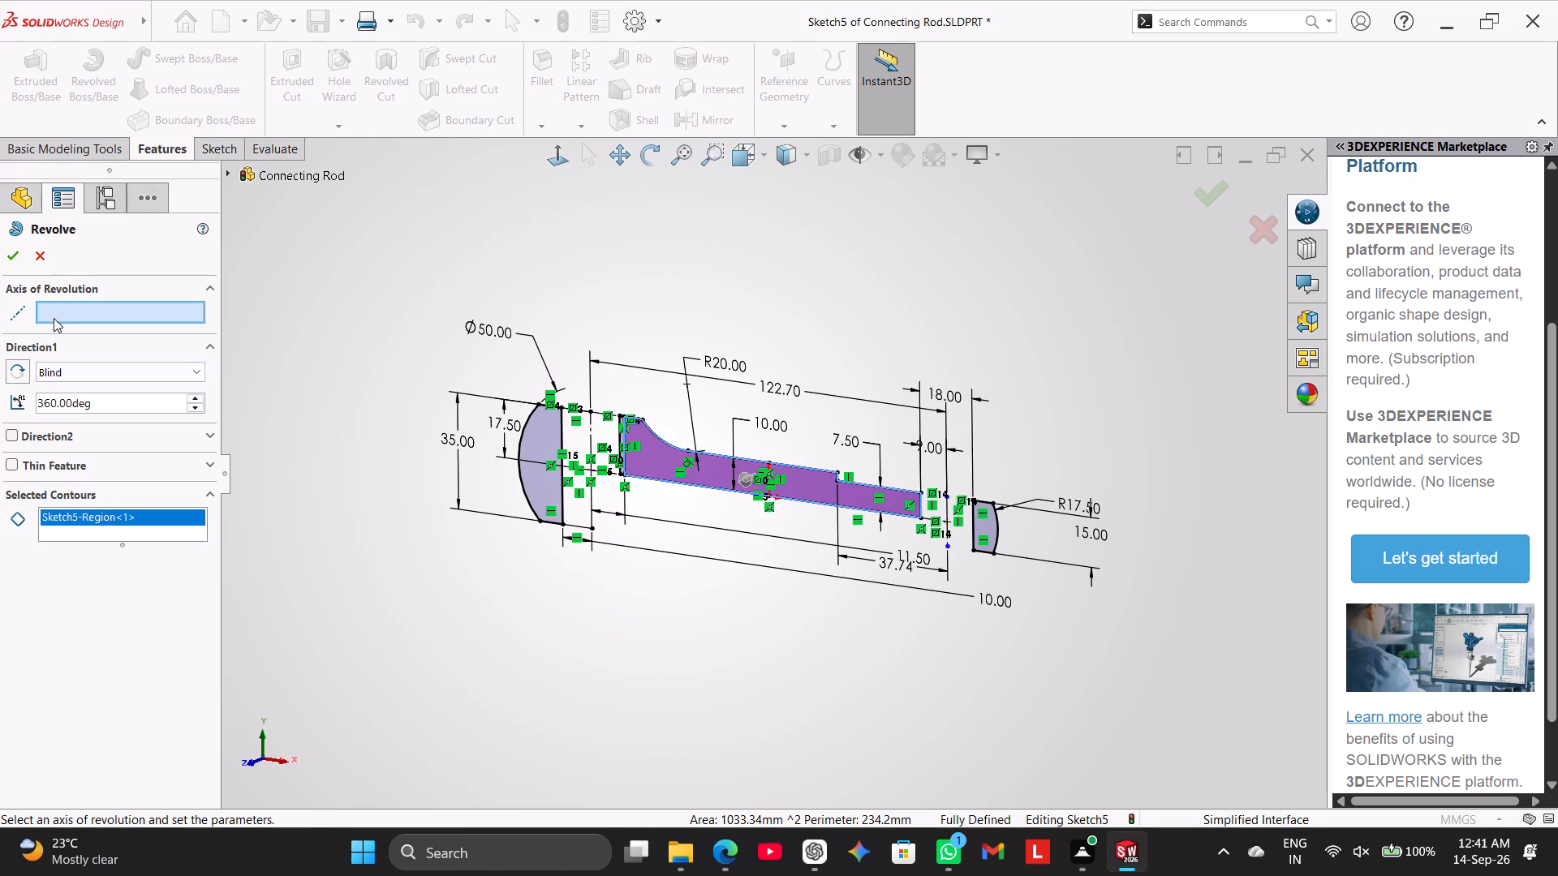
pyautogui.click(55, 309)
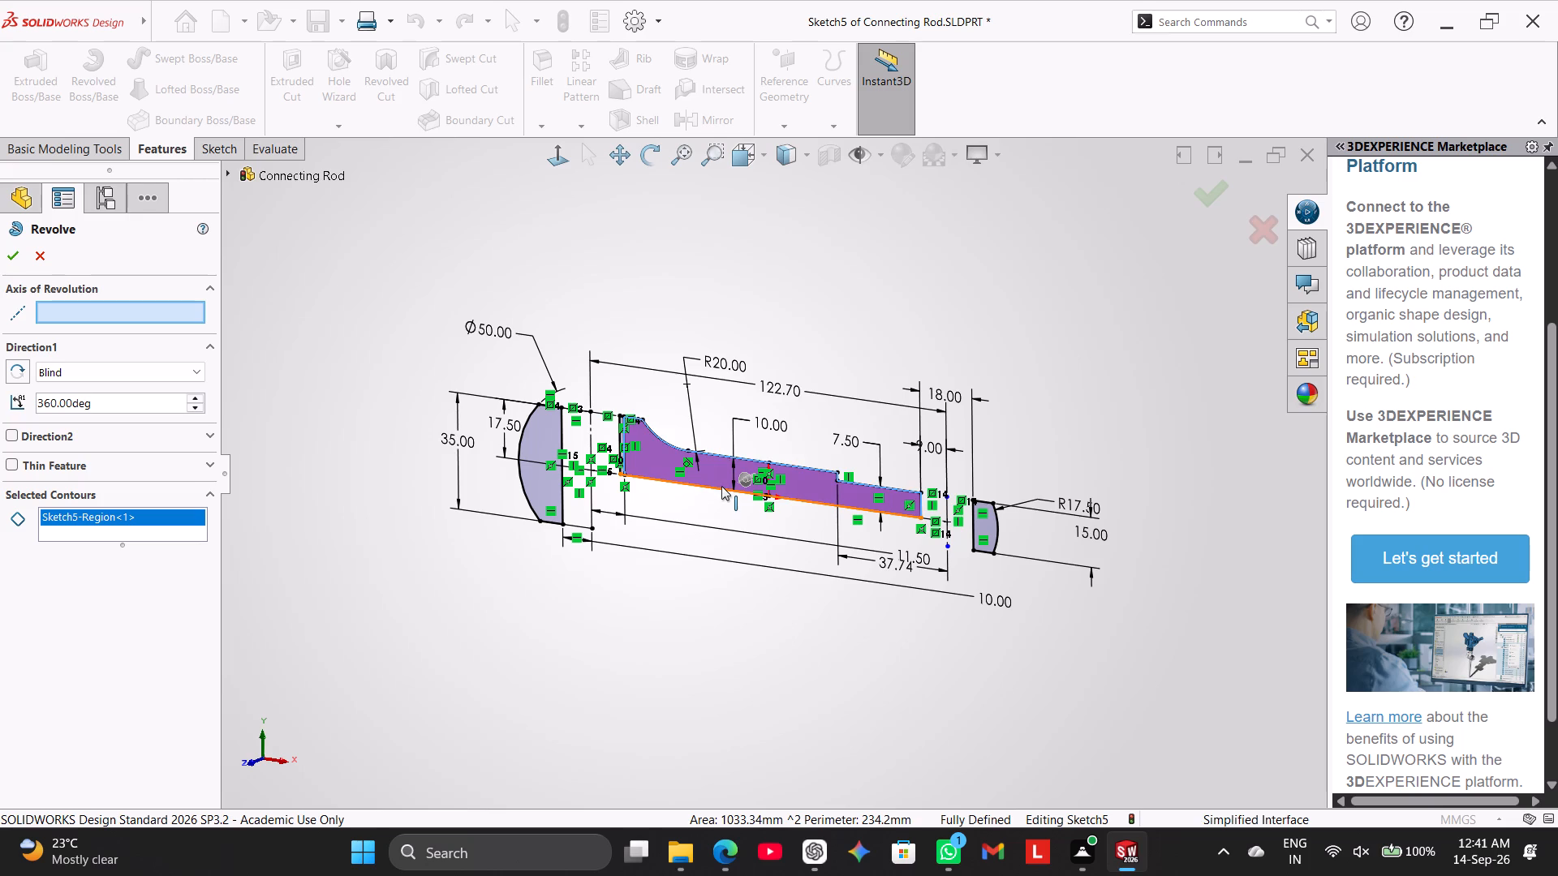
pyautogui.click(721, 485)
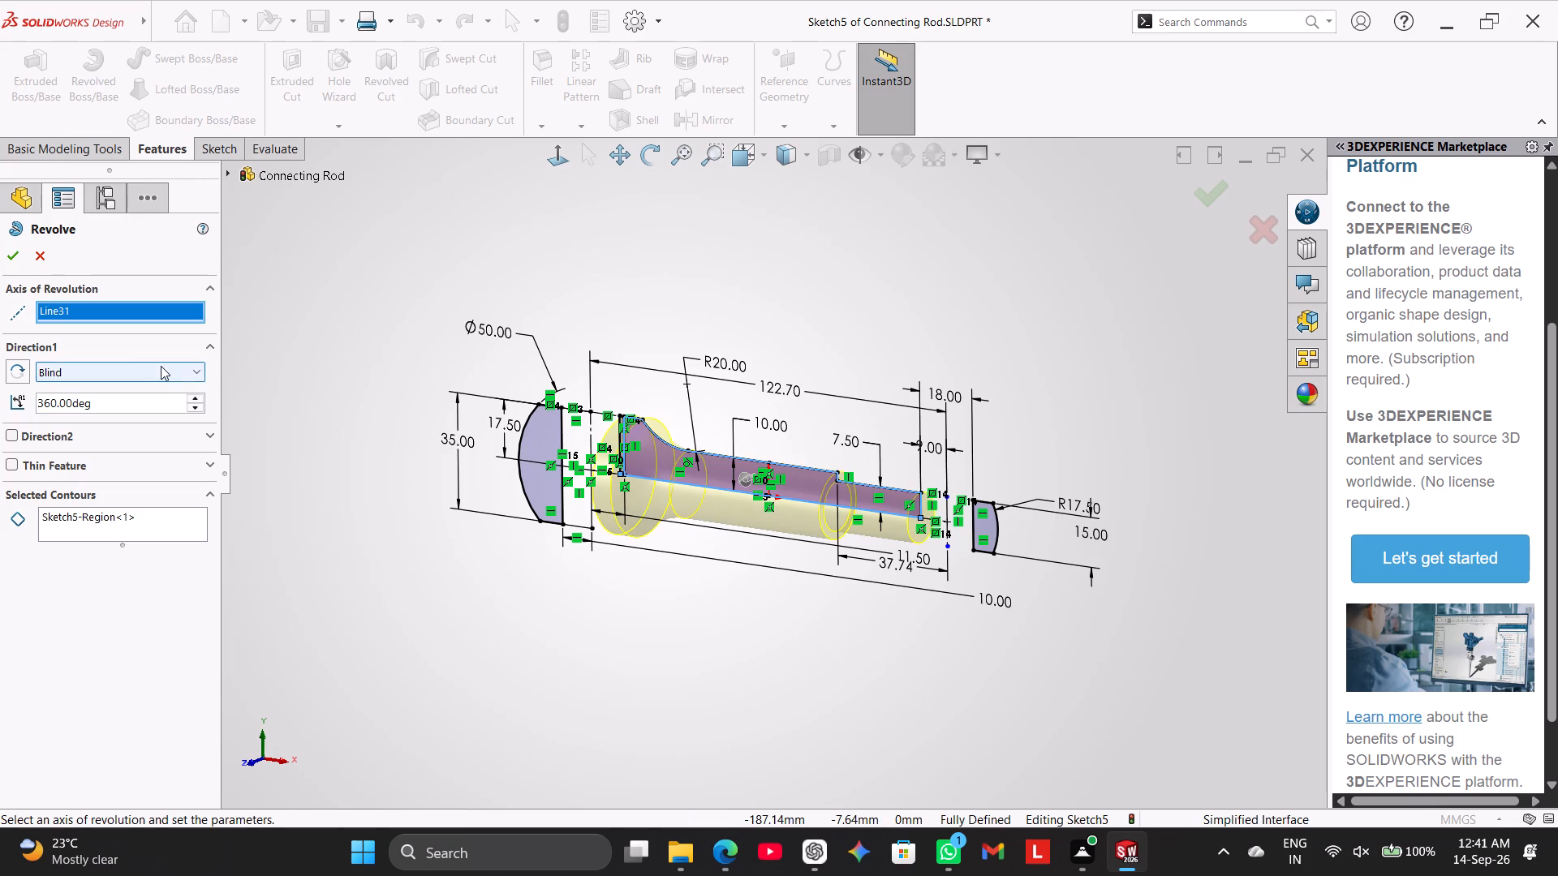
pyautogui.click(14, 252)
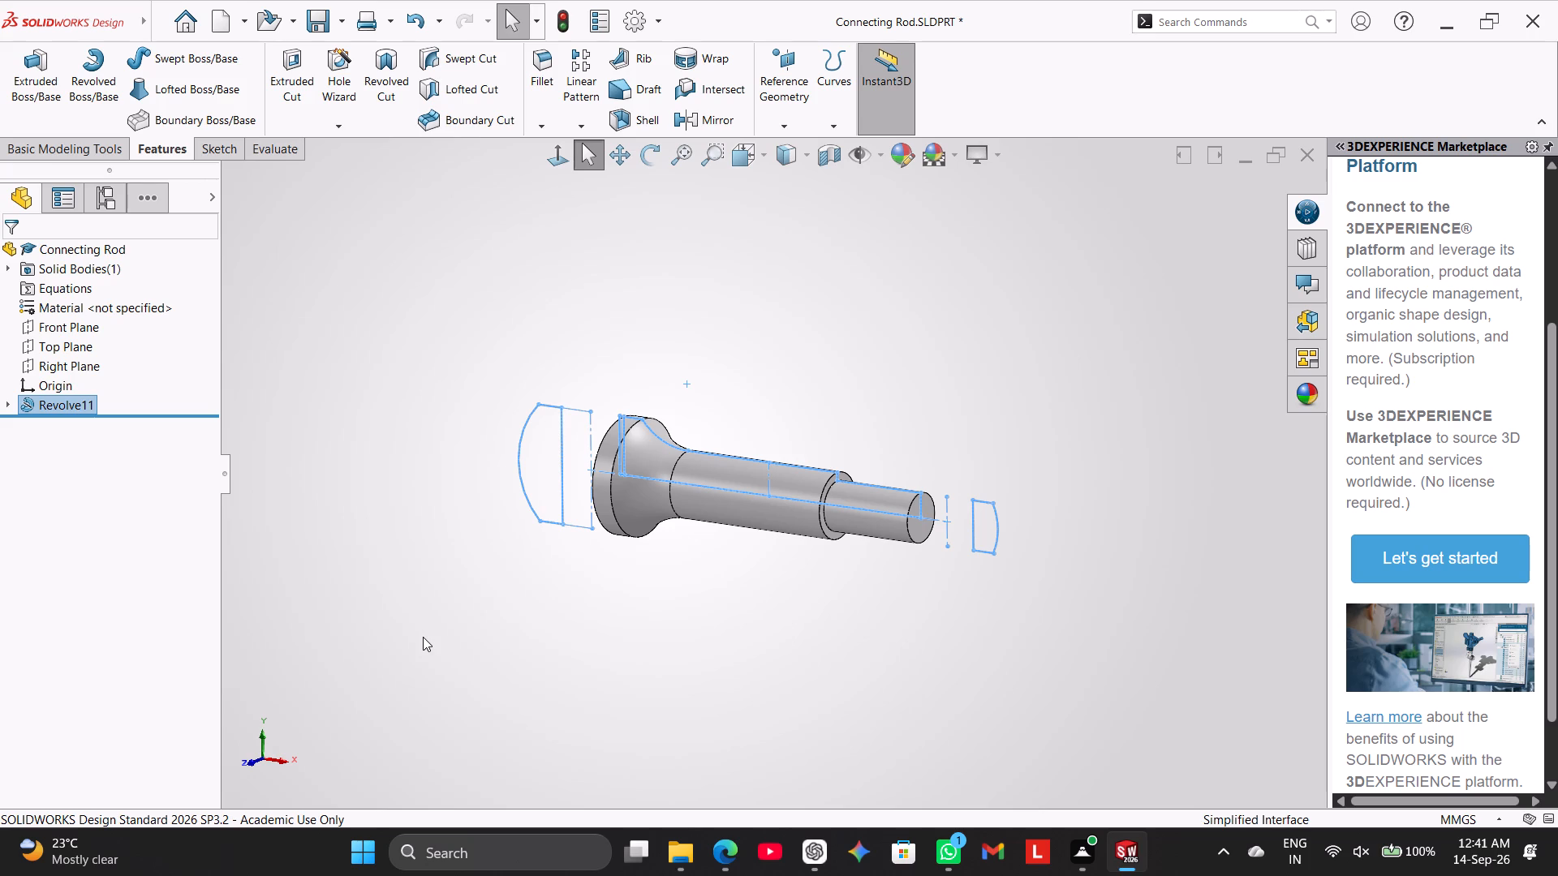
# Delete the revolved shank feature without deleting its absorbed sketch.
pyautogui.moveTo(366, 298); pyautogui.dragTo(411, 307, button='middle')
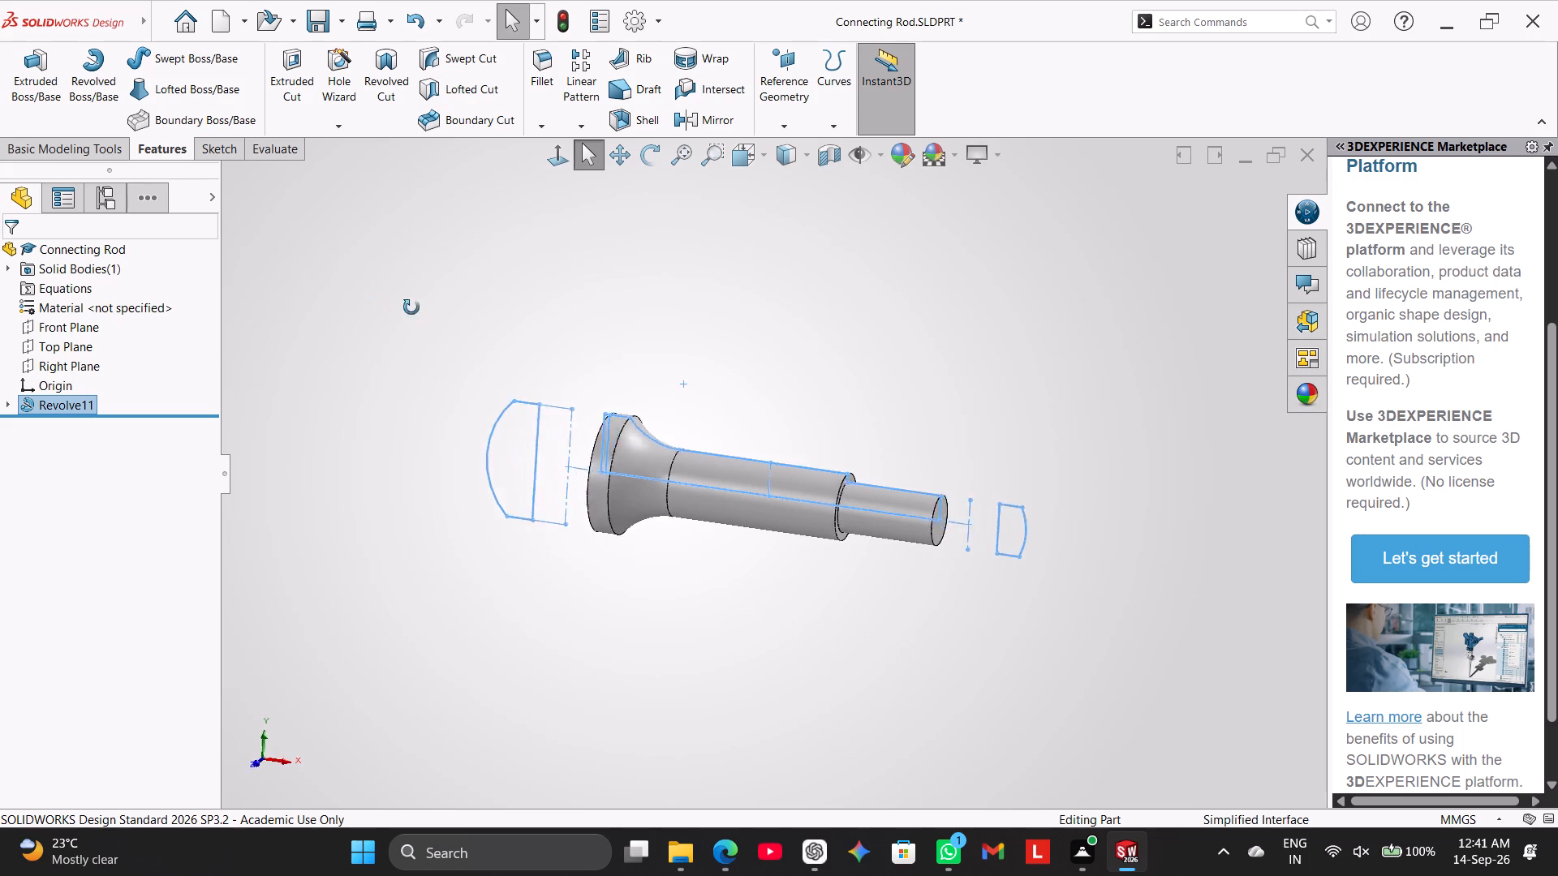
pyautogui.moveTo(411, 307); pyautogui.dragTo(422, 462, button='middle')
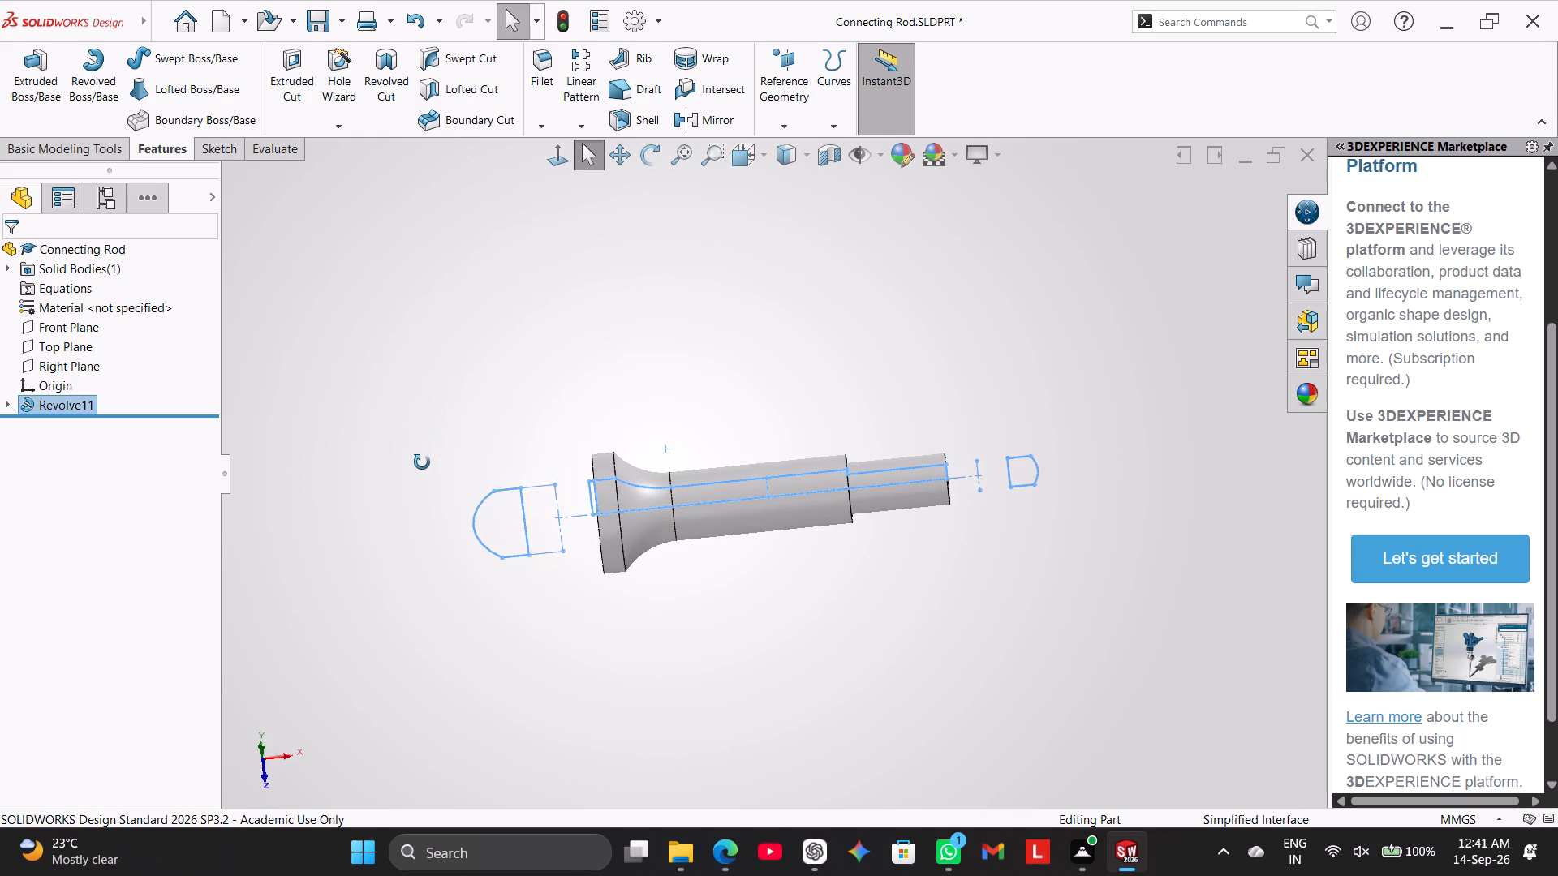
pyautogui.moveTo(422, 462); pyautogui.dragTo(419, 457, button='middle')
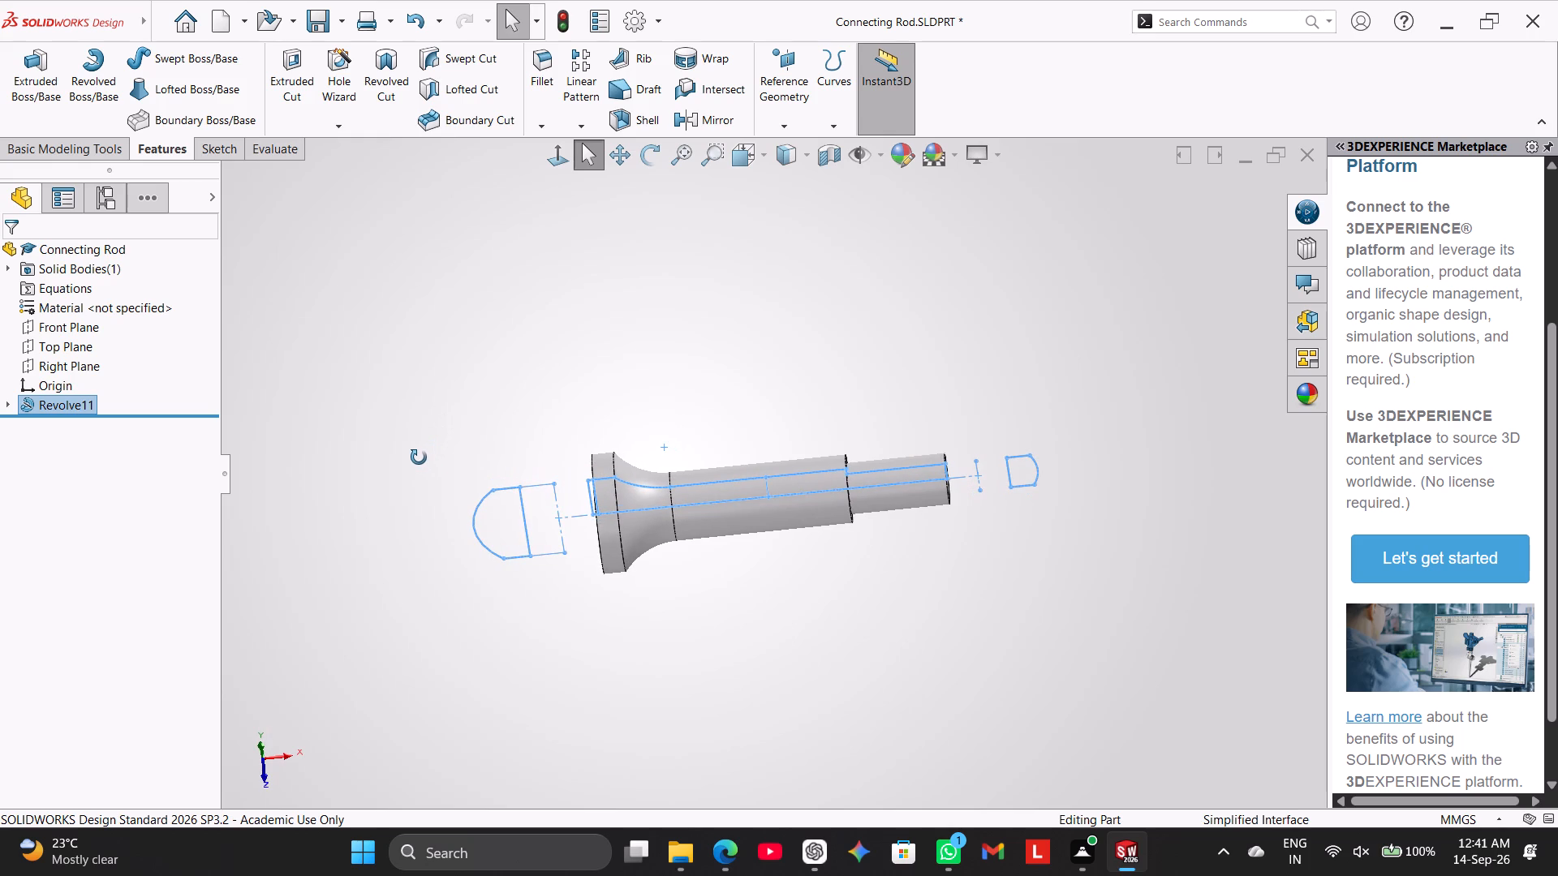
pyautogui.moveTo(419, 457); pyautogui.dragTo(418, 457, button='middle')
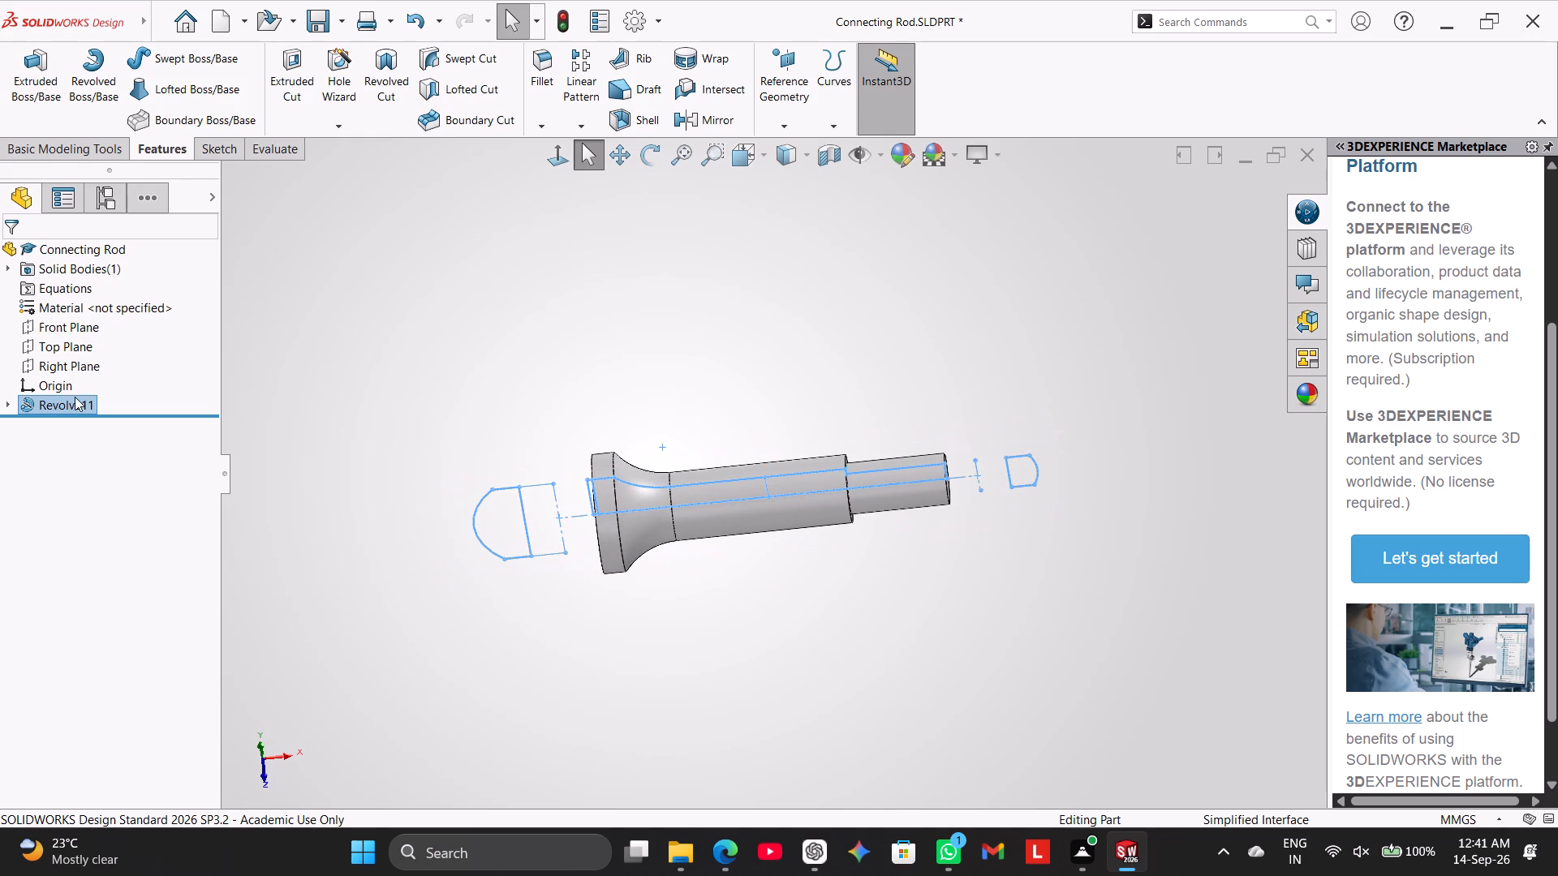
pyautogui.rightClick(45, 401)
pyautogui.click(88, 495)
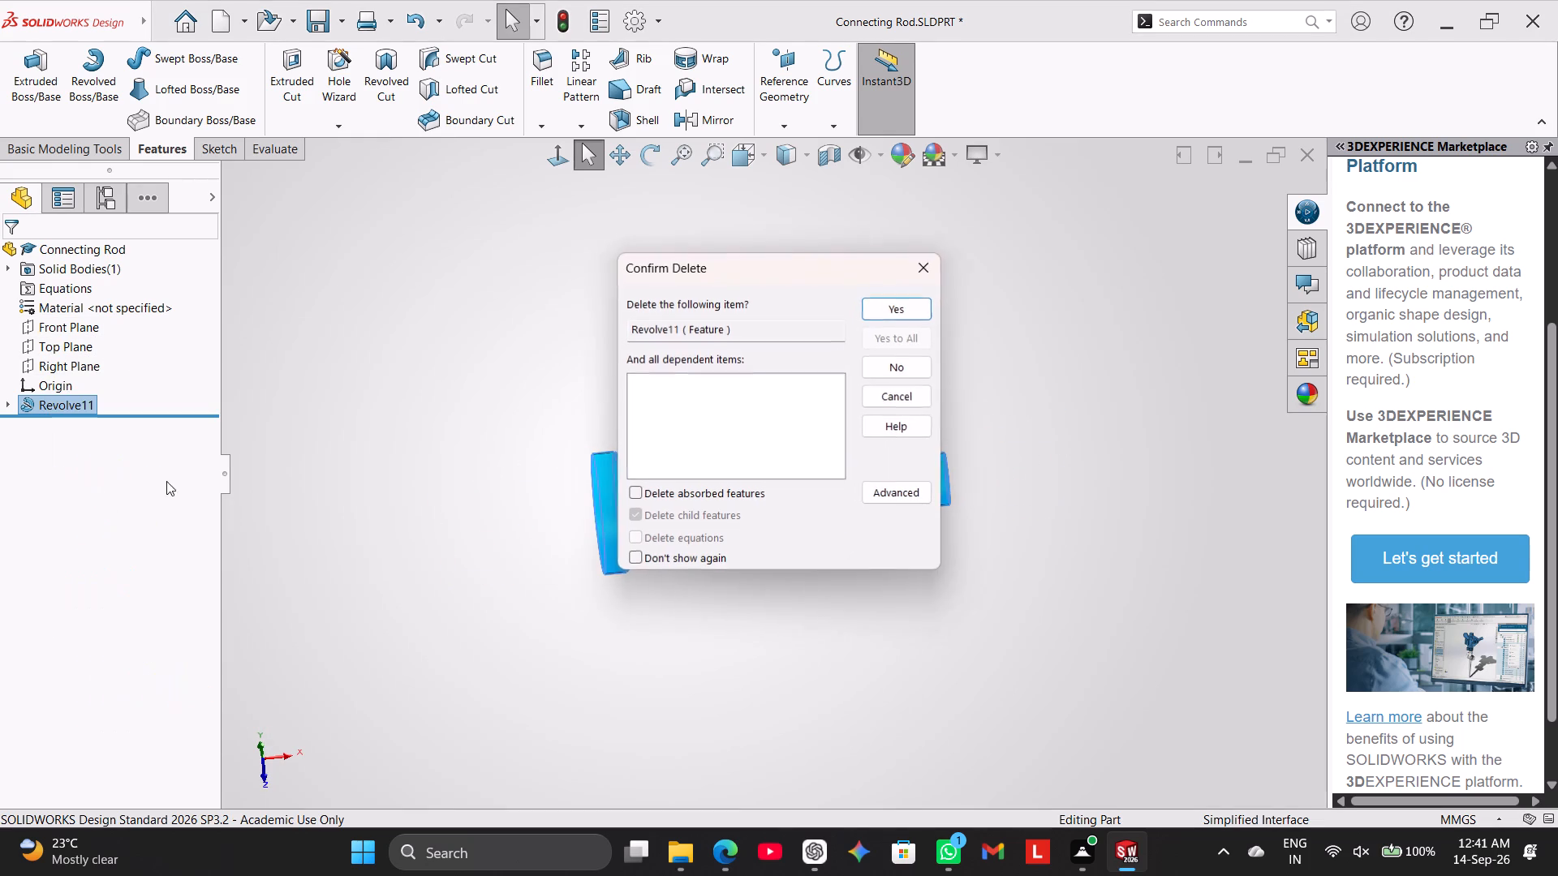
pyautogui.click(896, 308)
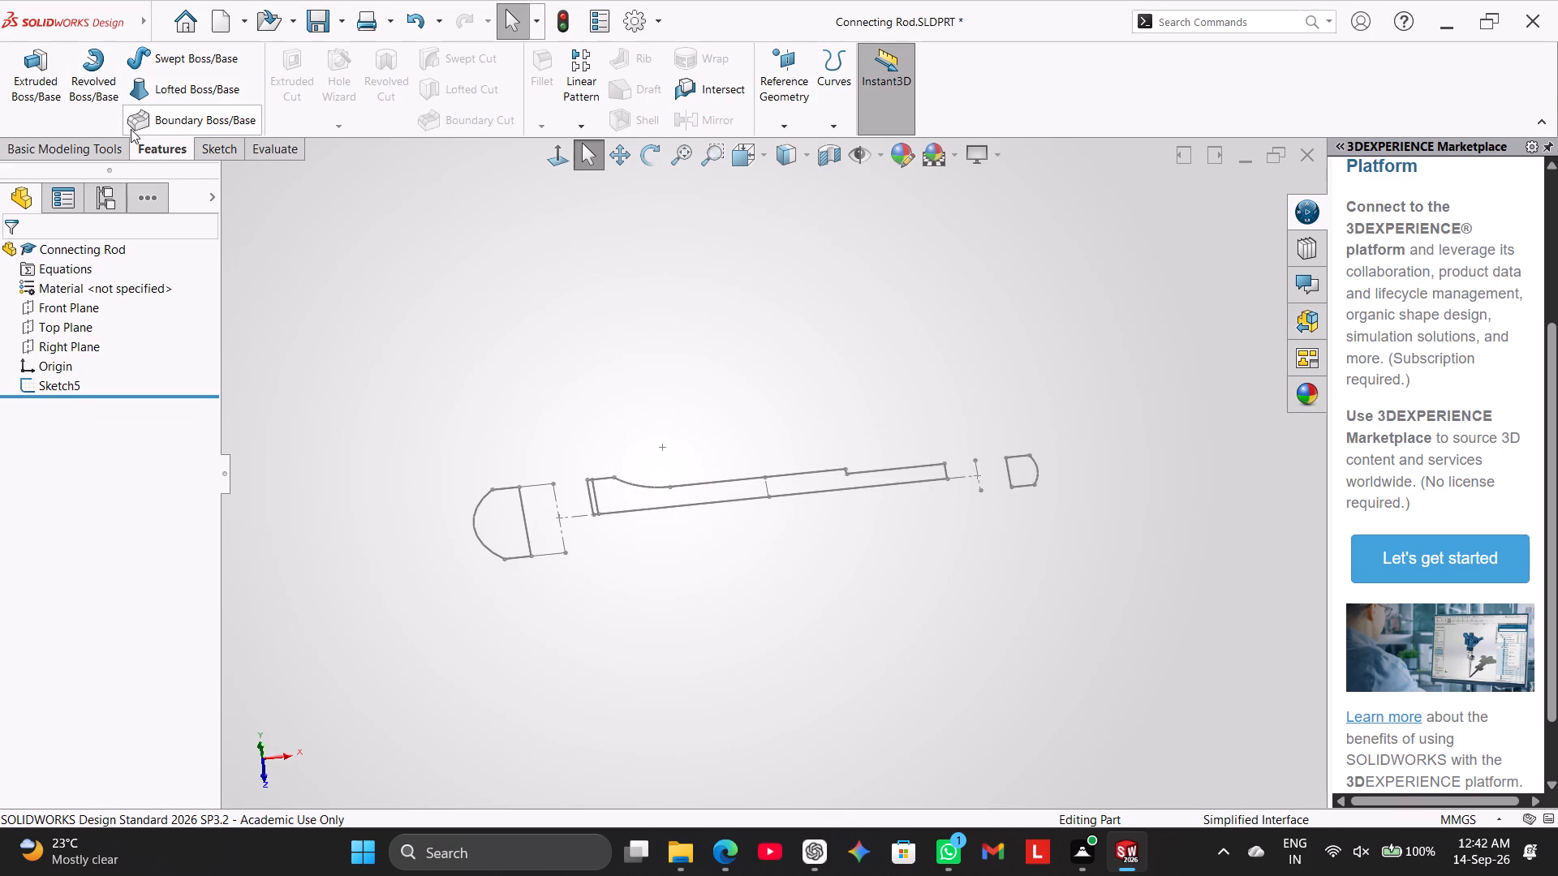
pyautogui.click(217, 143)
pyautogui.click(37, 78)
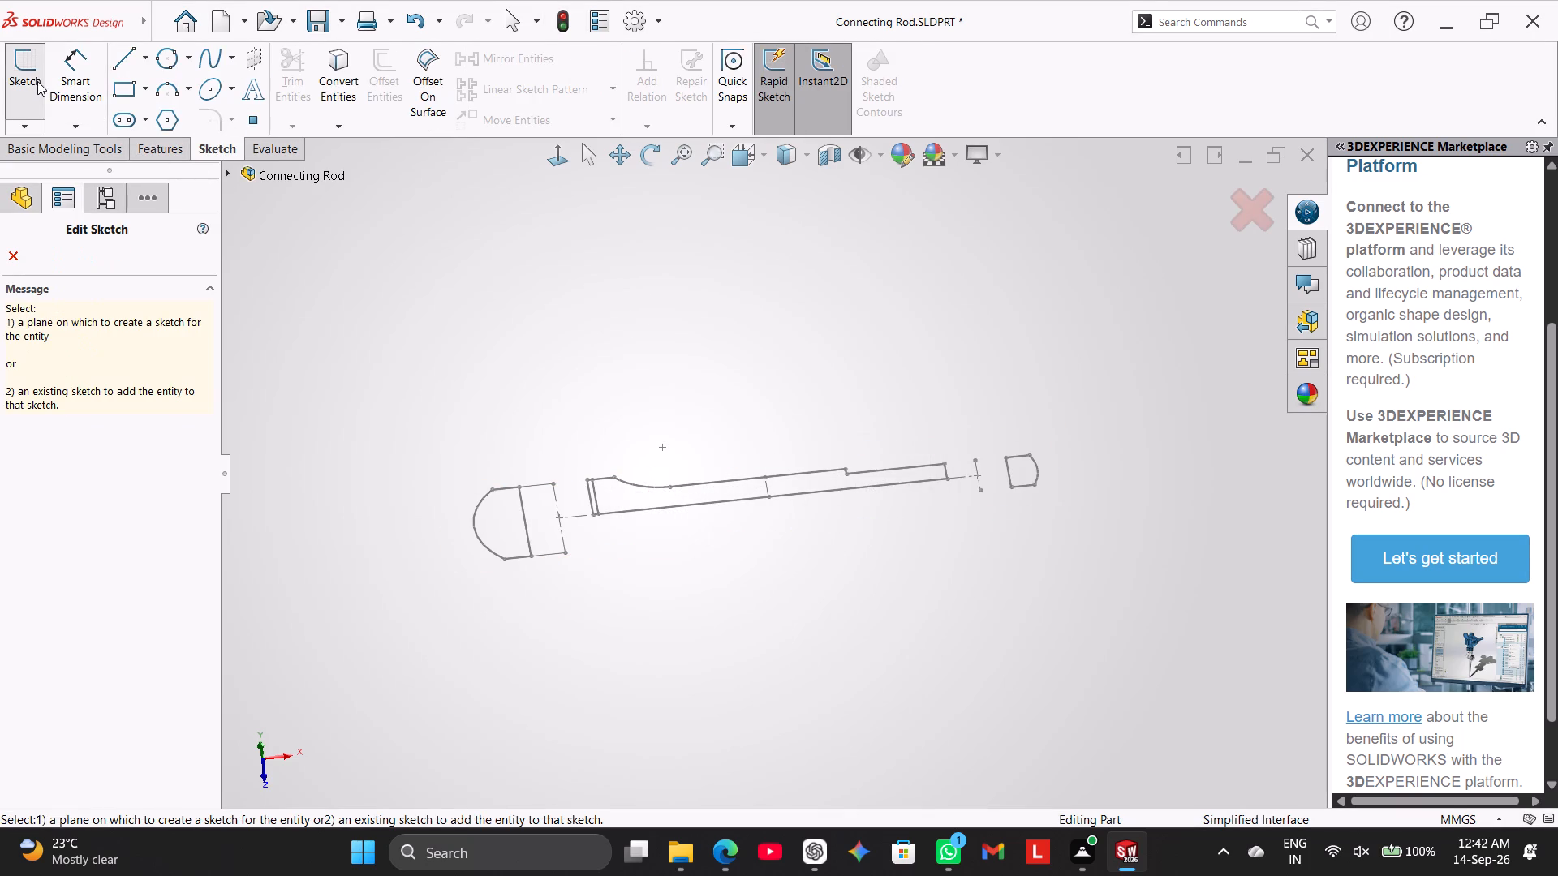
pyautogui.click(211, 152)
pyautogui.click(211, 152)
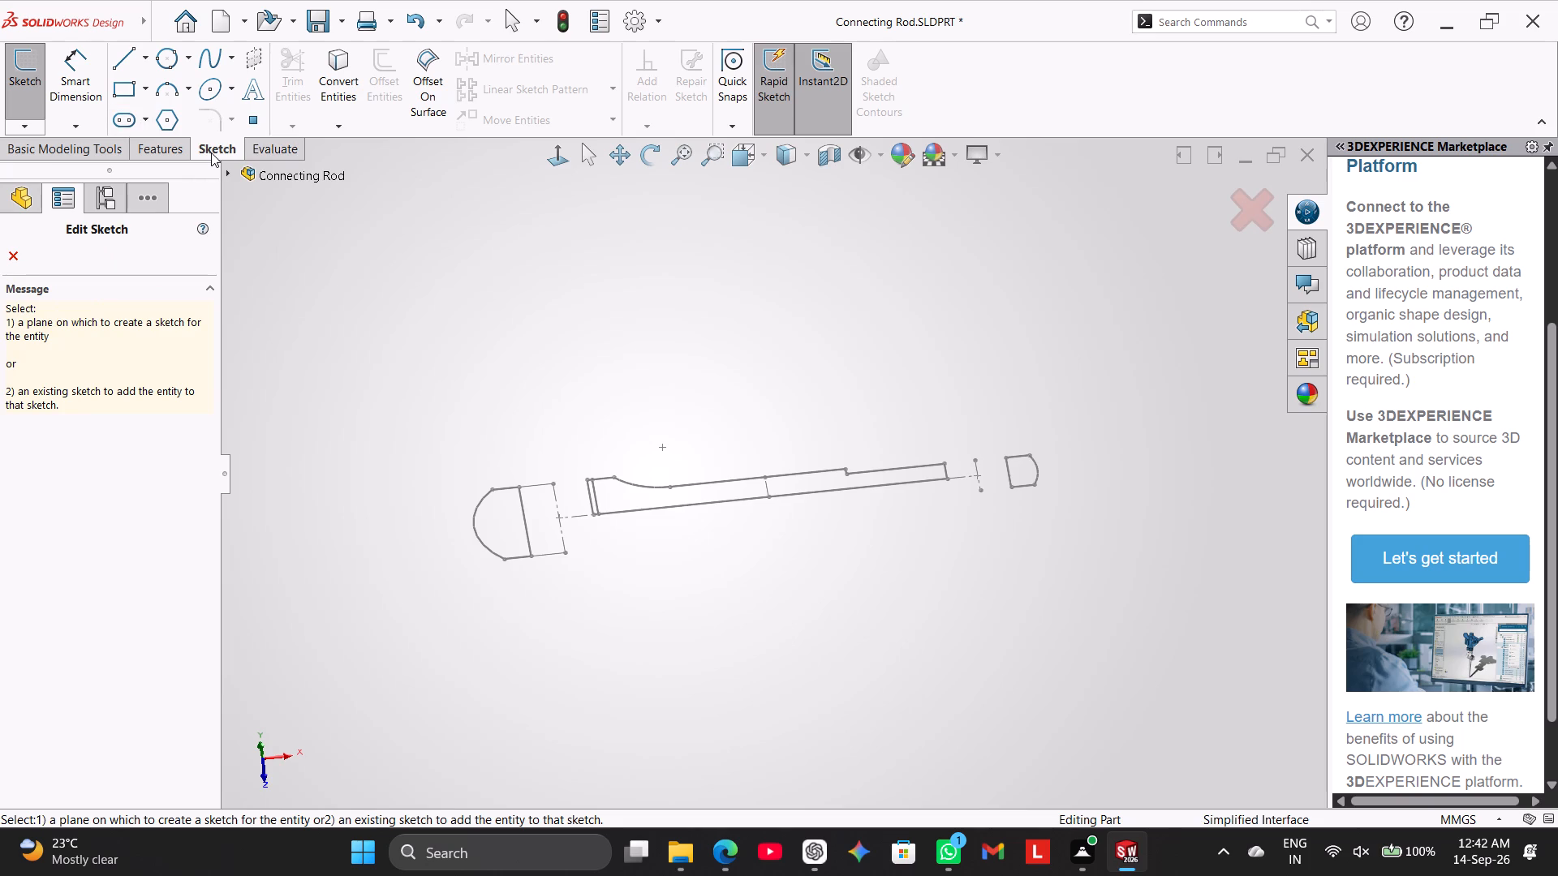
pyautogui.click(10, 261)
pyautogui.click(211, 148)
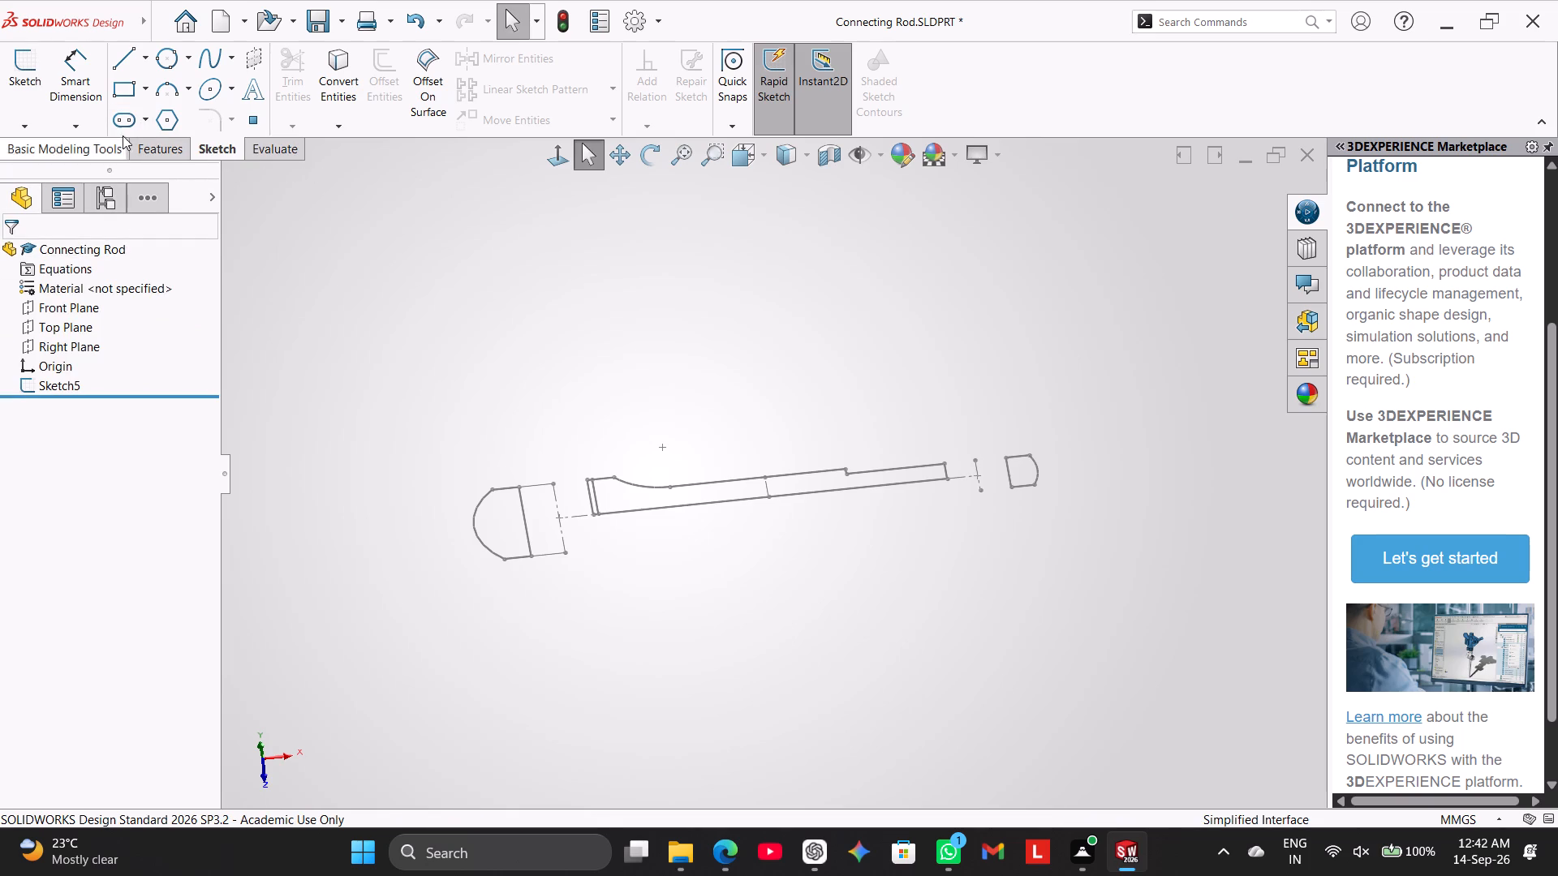
# Start a new sketch on the Front Plane.
pyautogui.click(66, 312)
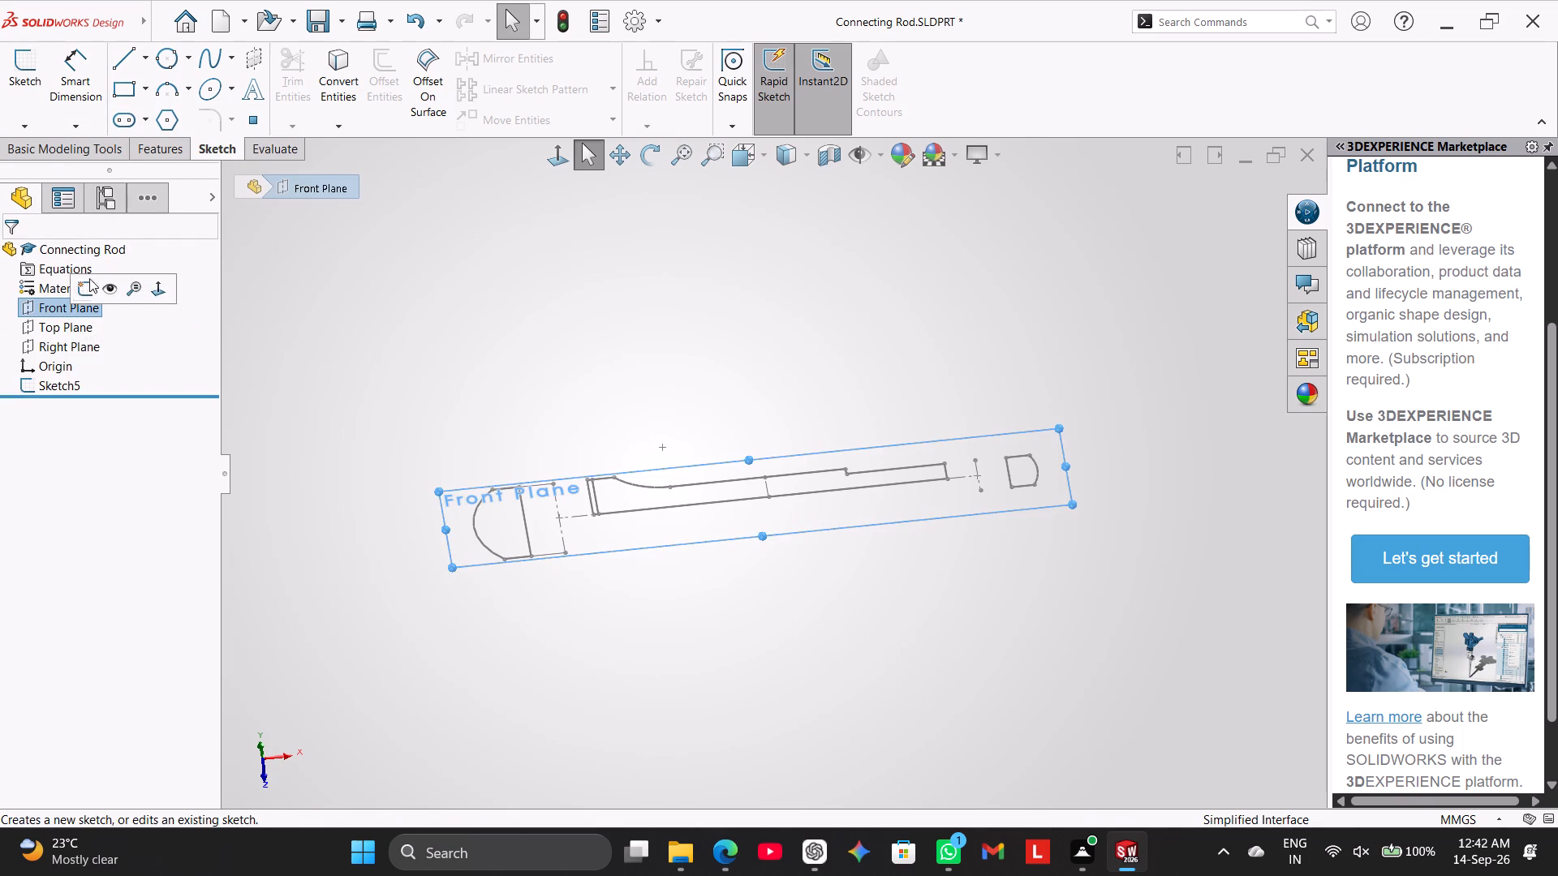
pyautogui.click(89, 286)
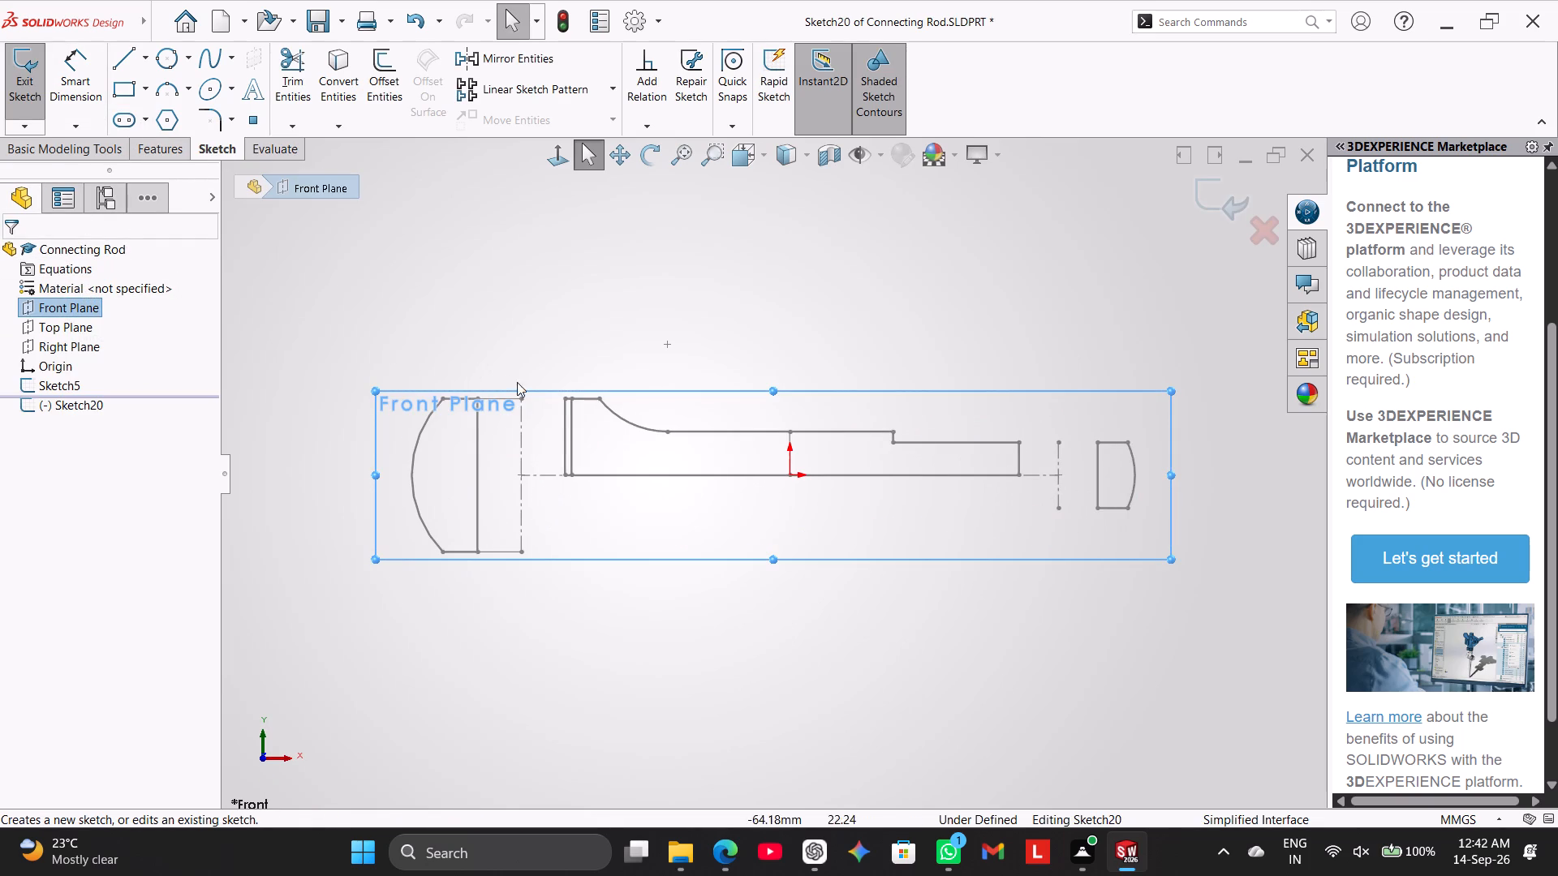
# Reopen Sketch5 and delete the shank's lower-step horizontal line and the short vertical step edge beside it.
pyautogui.doubleClick(631, 421)
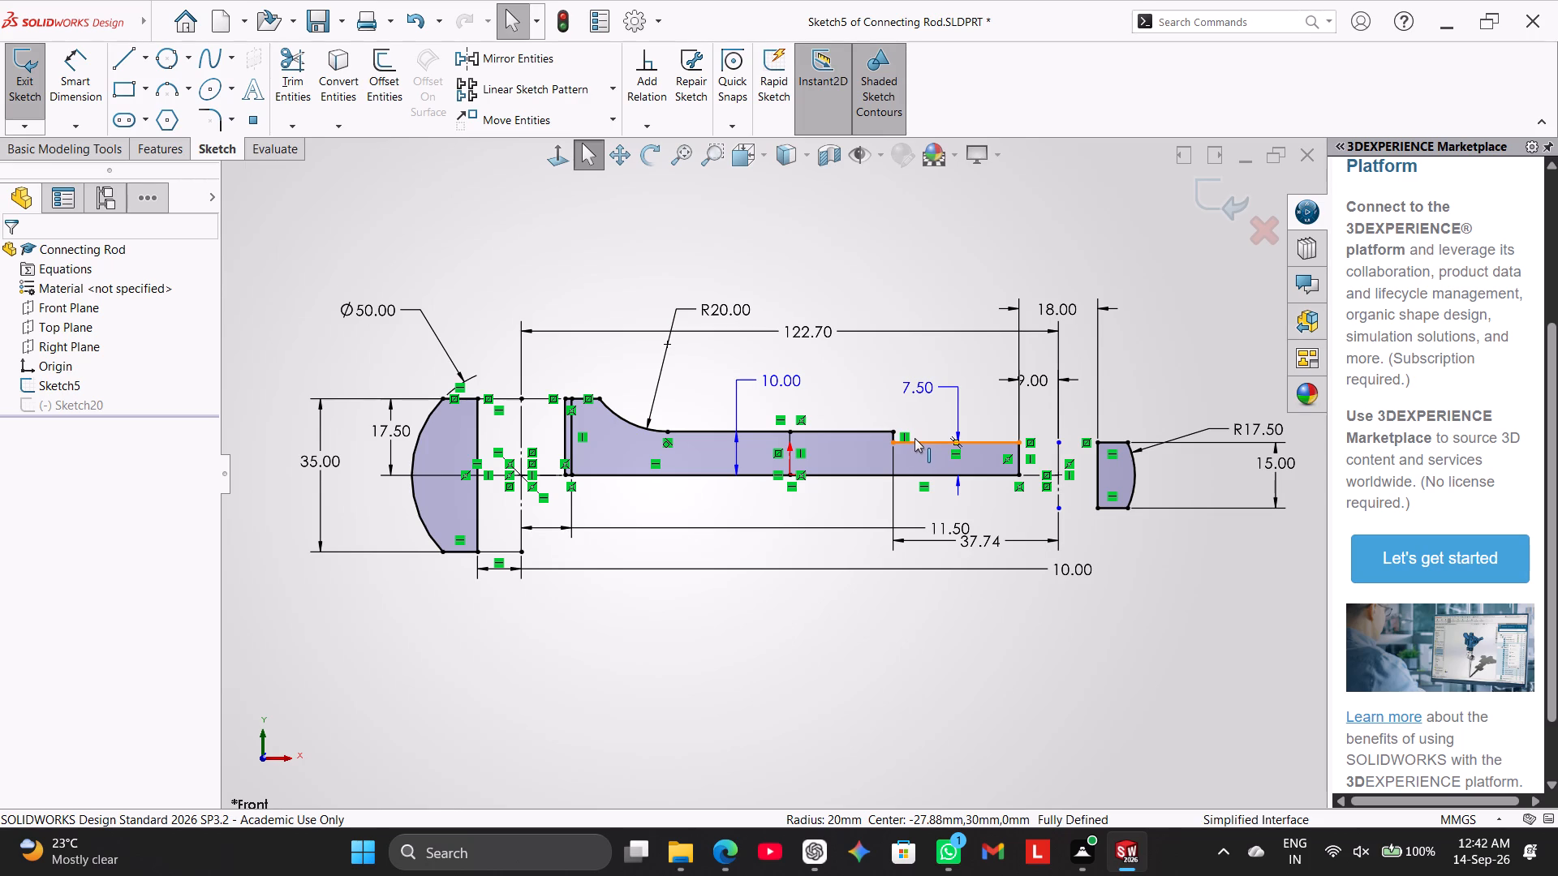
pyautogui.rightClick(994, 441)
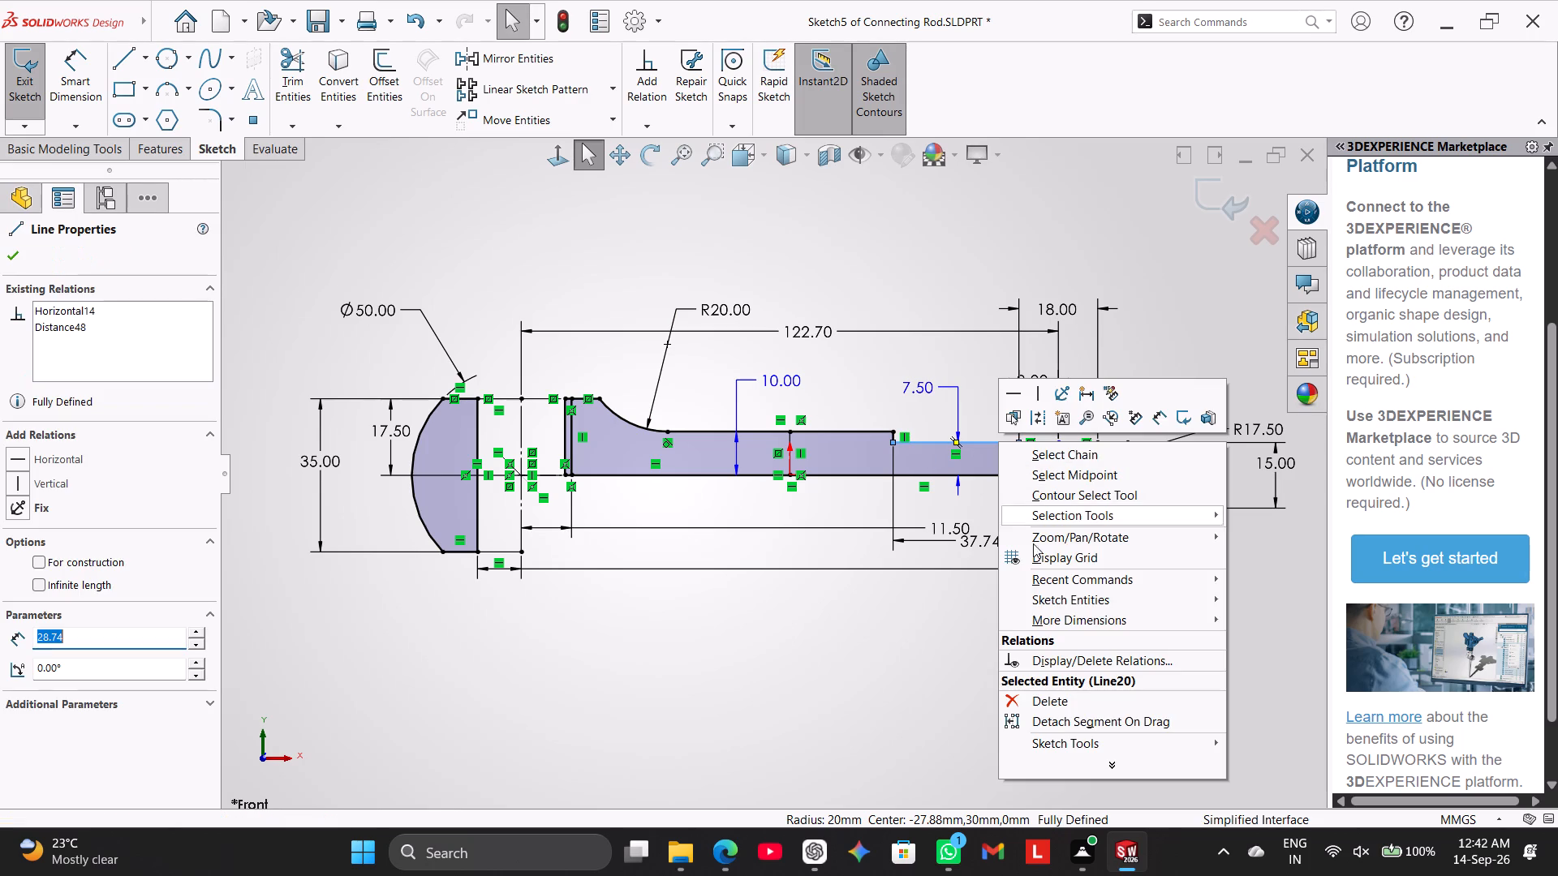
pyautogui.click(1070, 701)
pyautogui.click(676, 420)
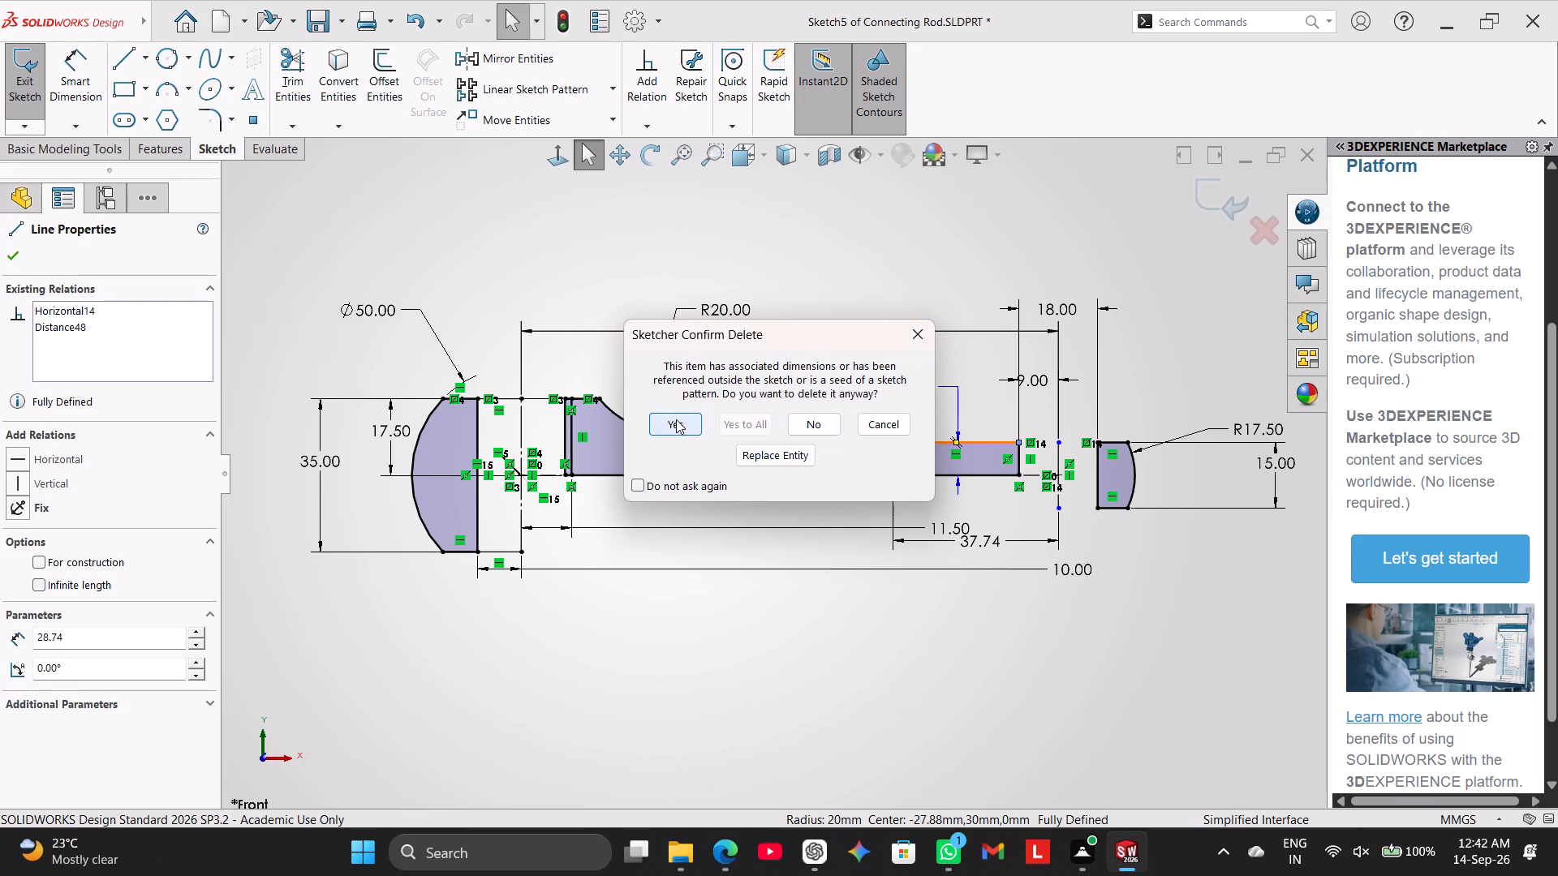
pyautogui.scroll(-3, 921, 442)
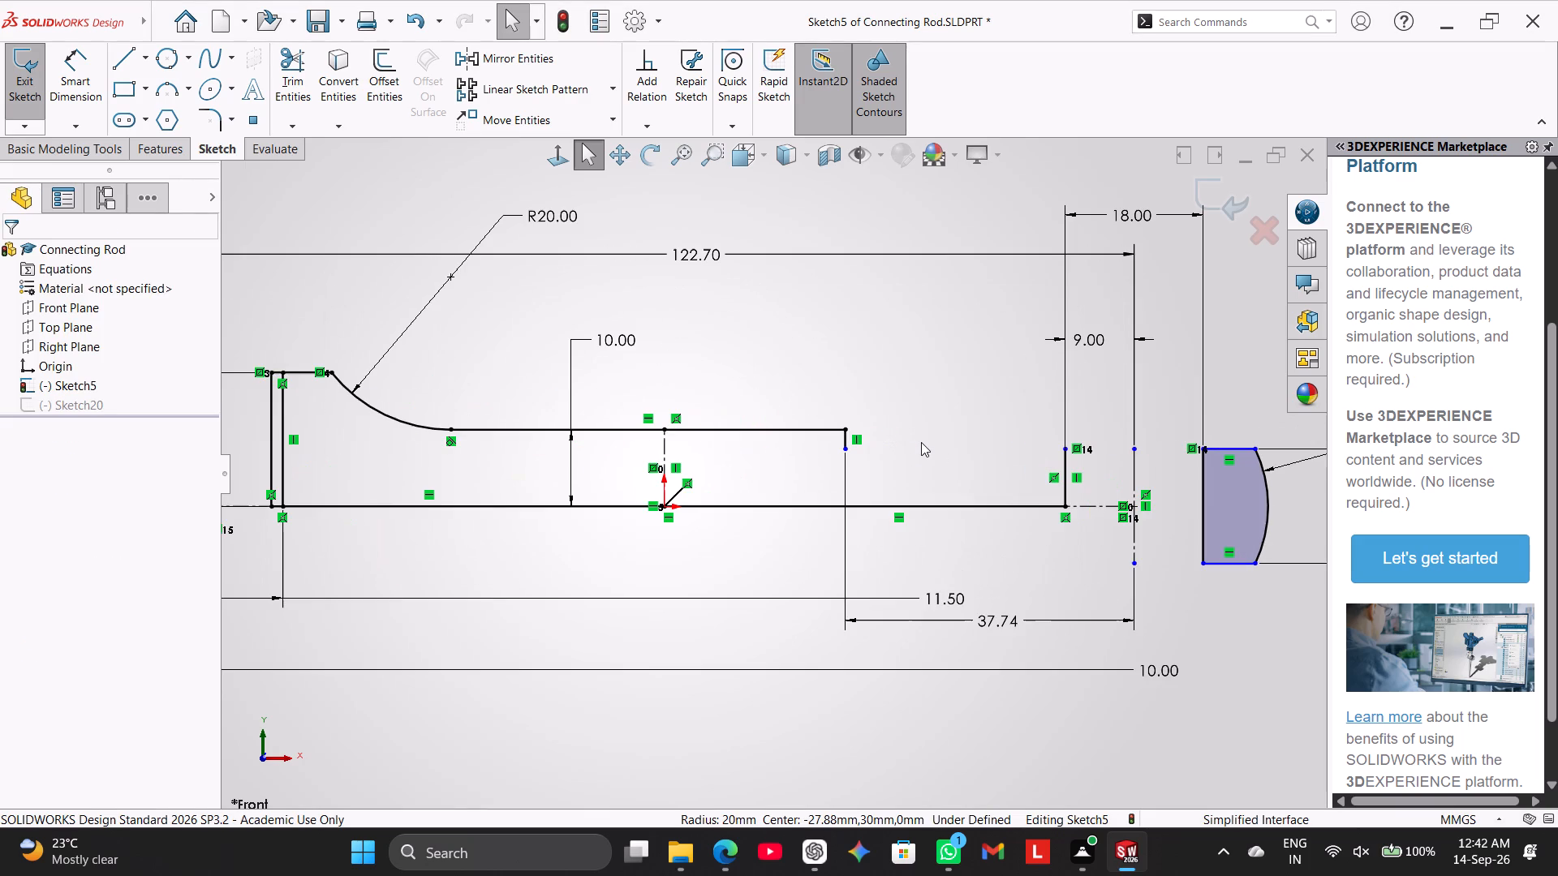
pyautogui.rightClick(842, 439)
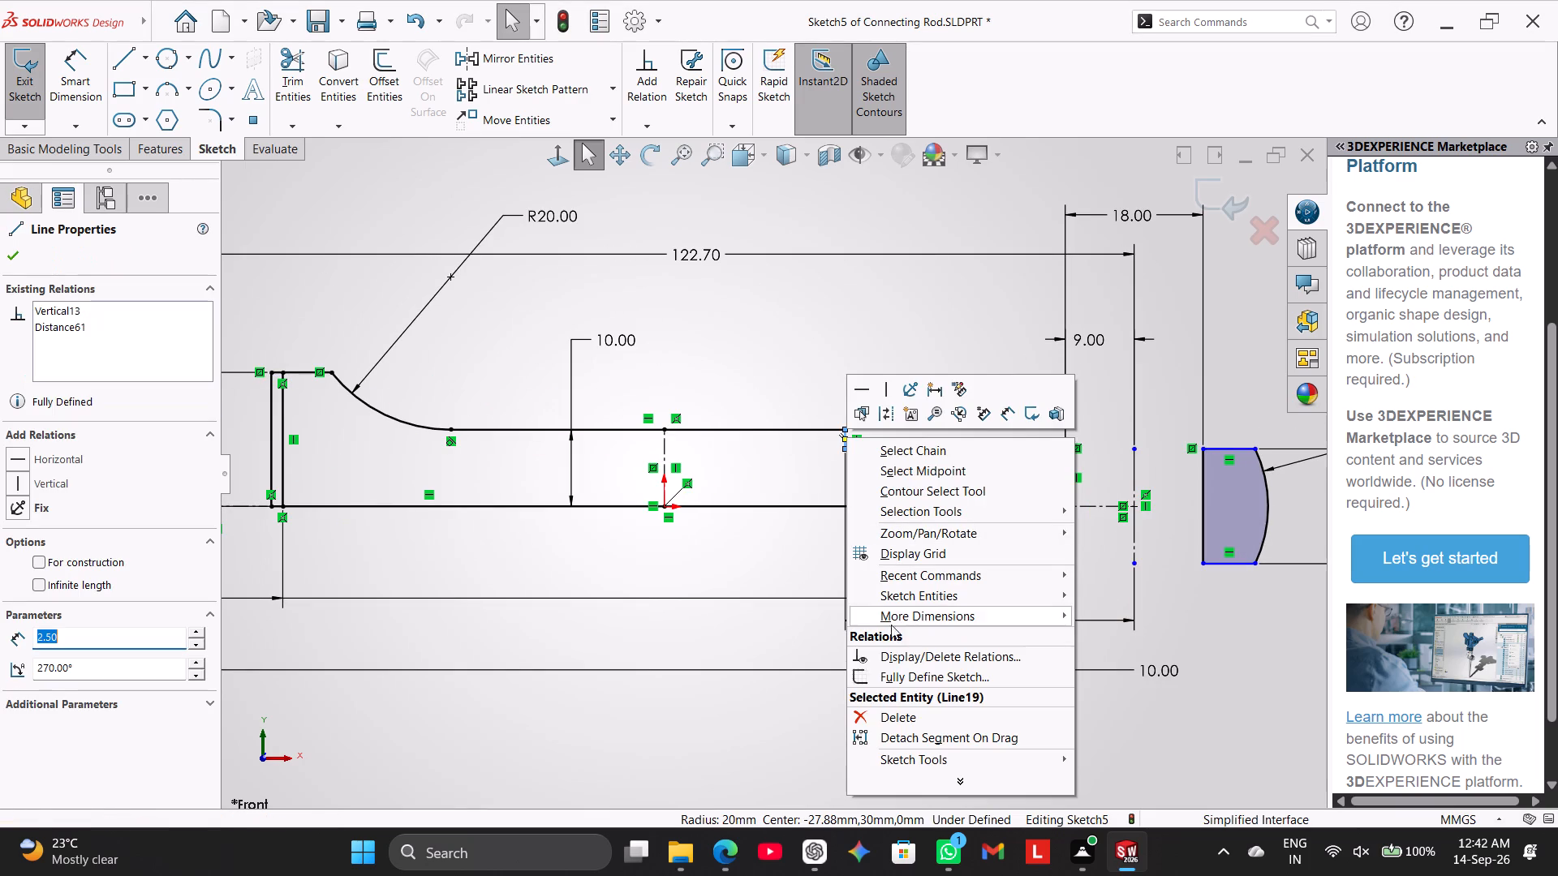
pyautogui.click(901, 722)
pyautogui.click(690, 425)
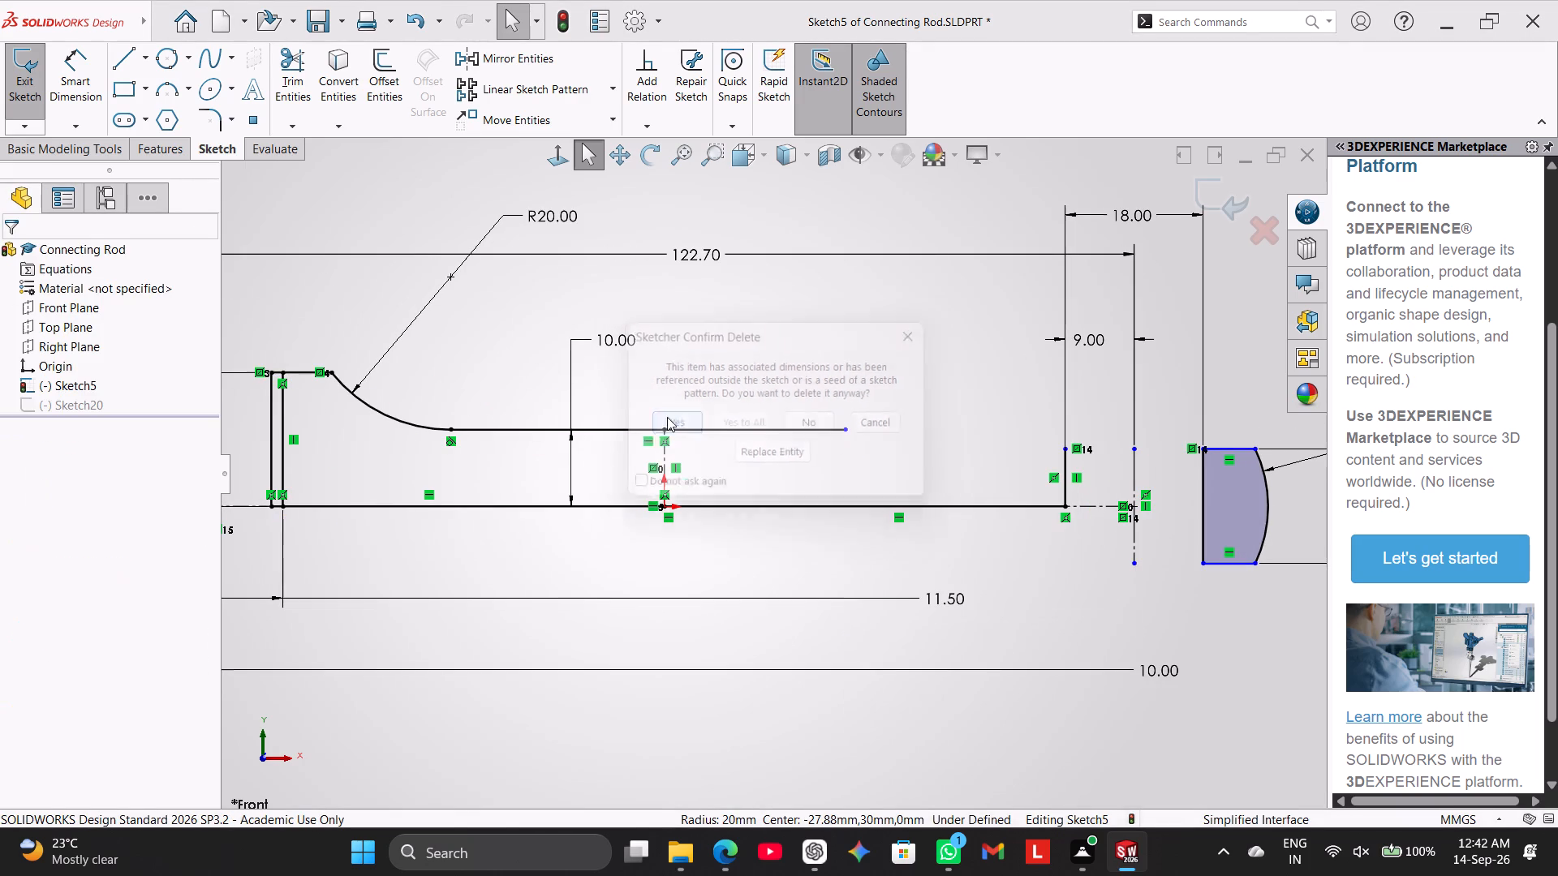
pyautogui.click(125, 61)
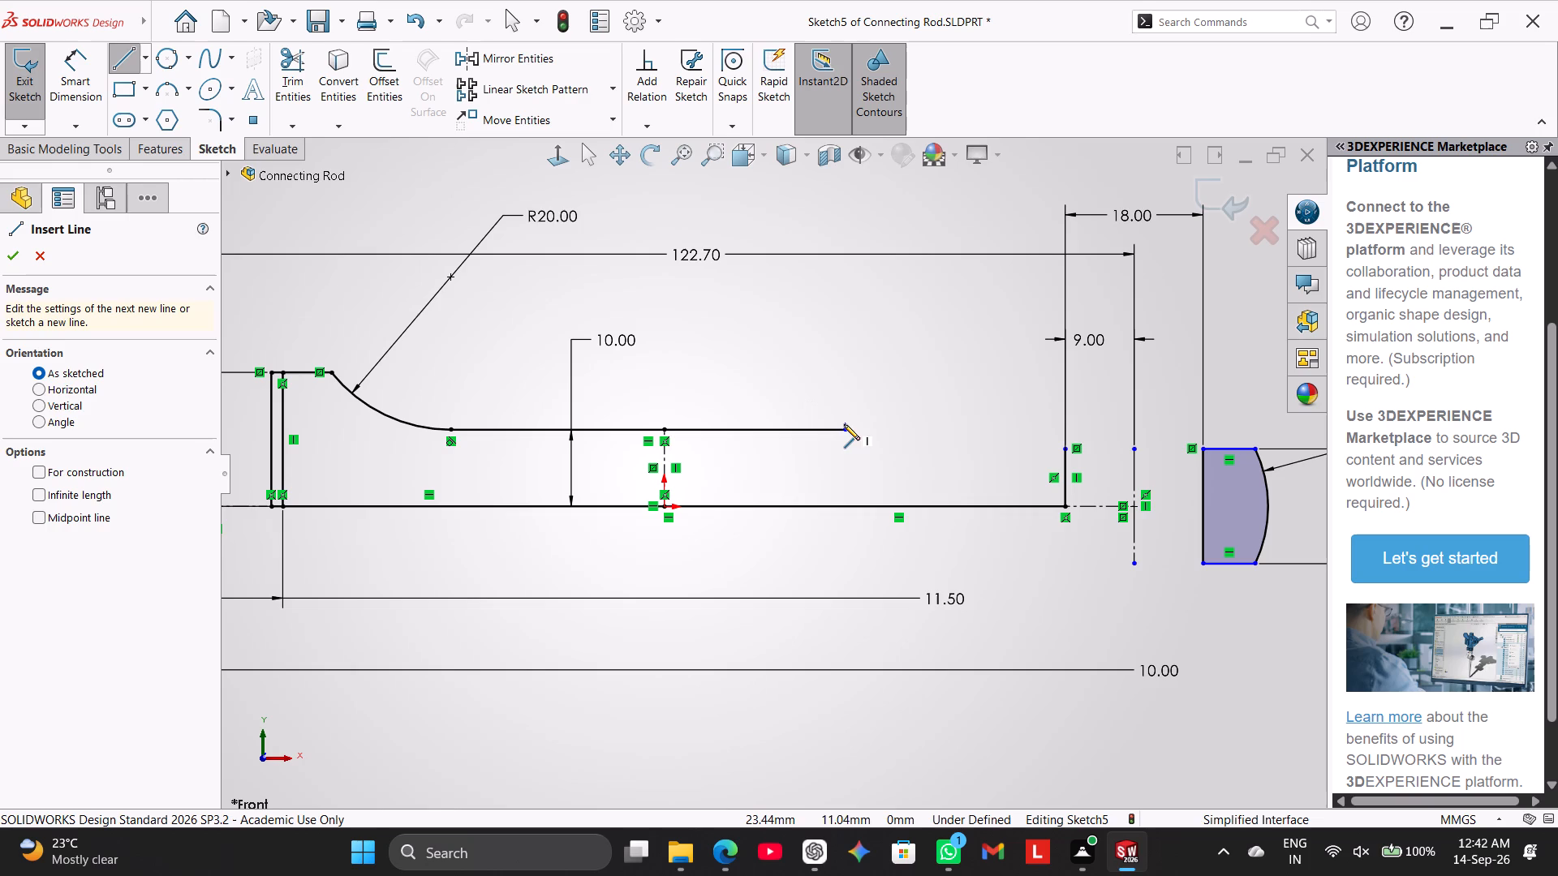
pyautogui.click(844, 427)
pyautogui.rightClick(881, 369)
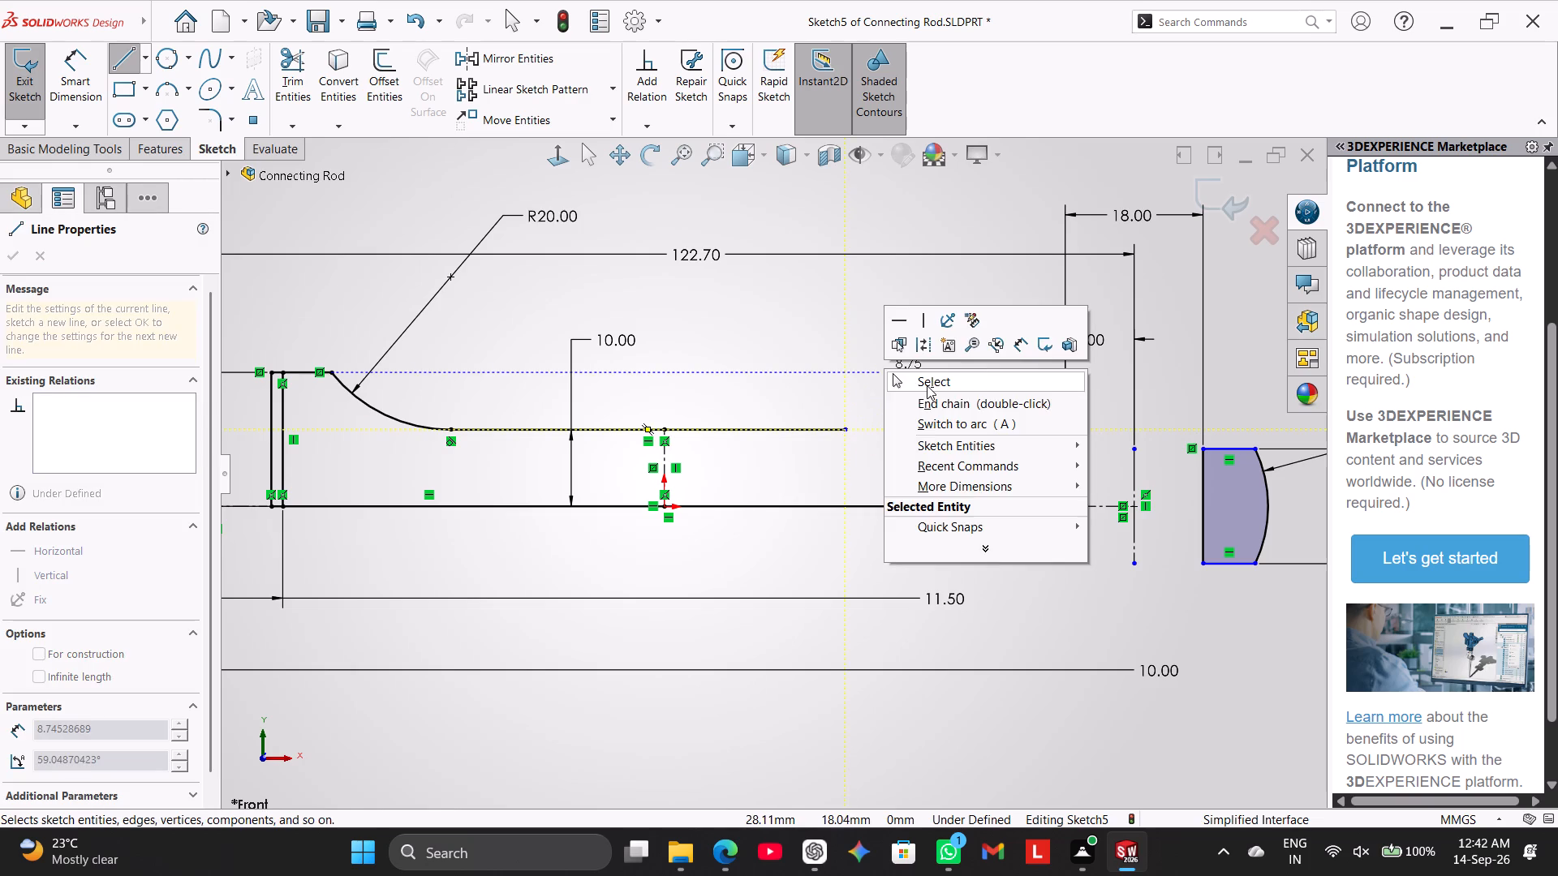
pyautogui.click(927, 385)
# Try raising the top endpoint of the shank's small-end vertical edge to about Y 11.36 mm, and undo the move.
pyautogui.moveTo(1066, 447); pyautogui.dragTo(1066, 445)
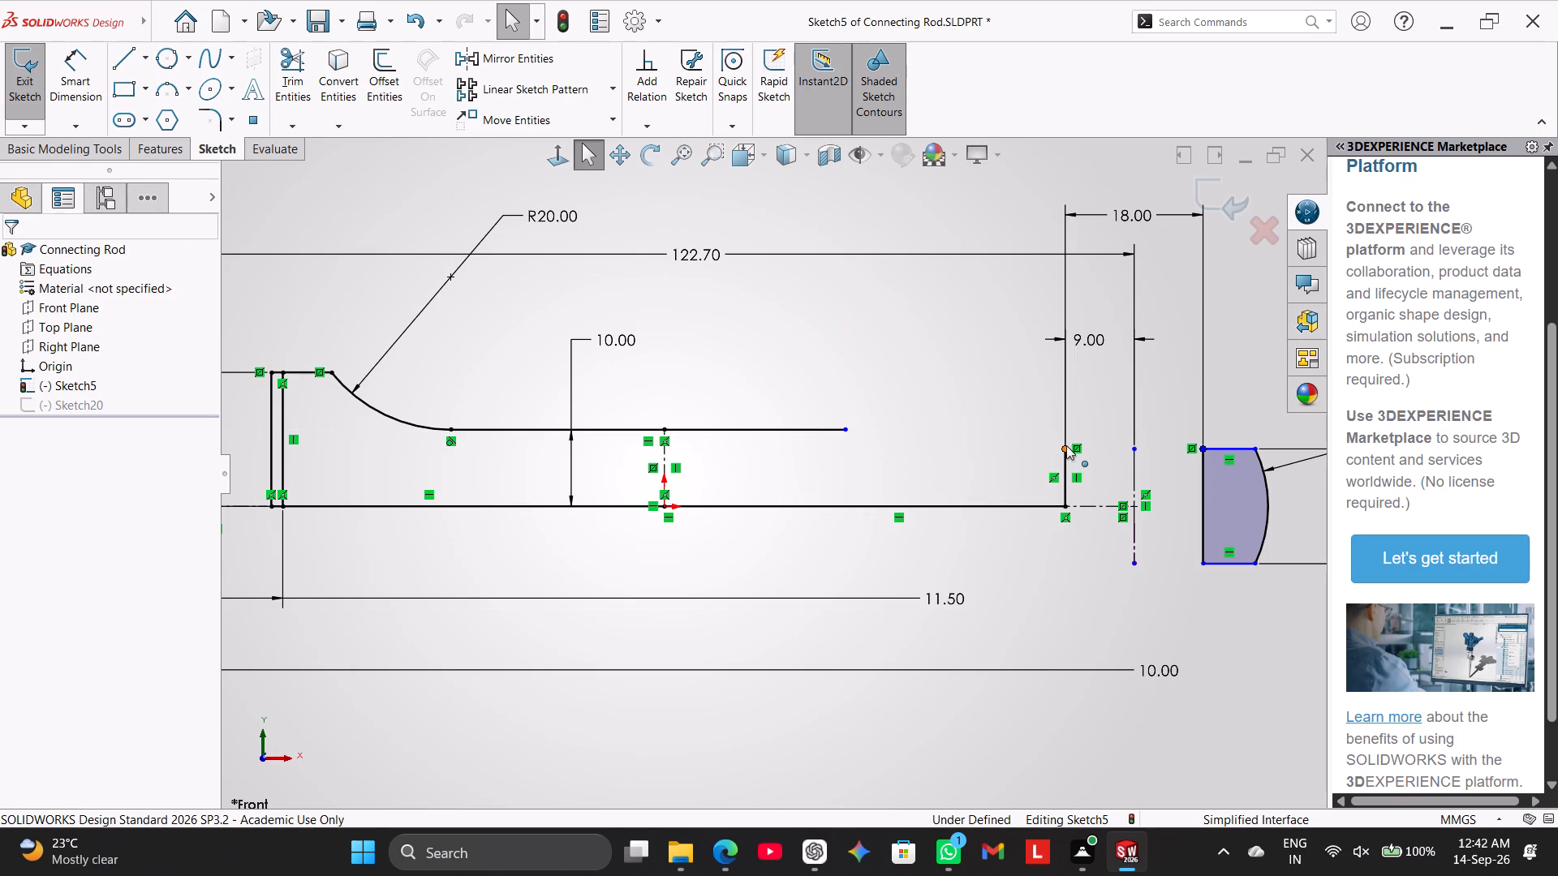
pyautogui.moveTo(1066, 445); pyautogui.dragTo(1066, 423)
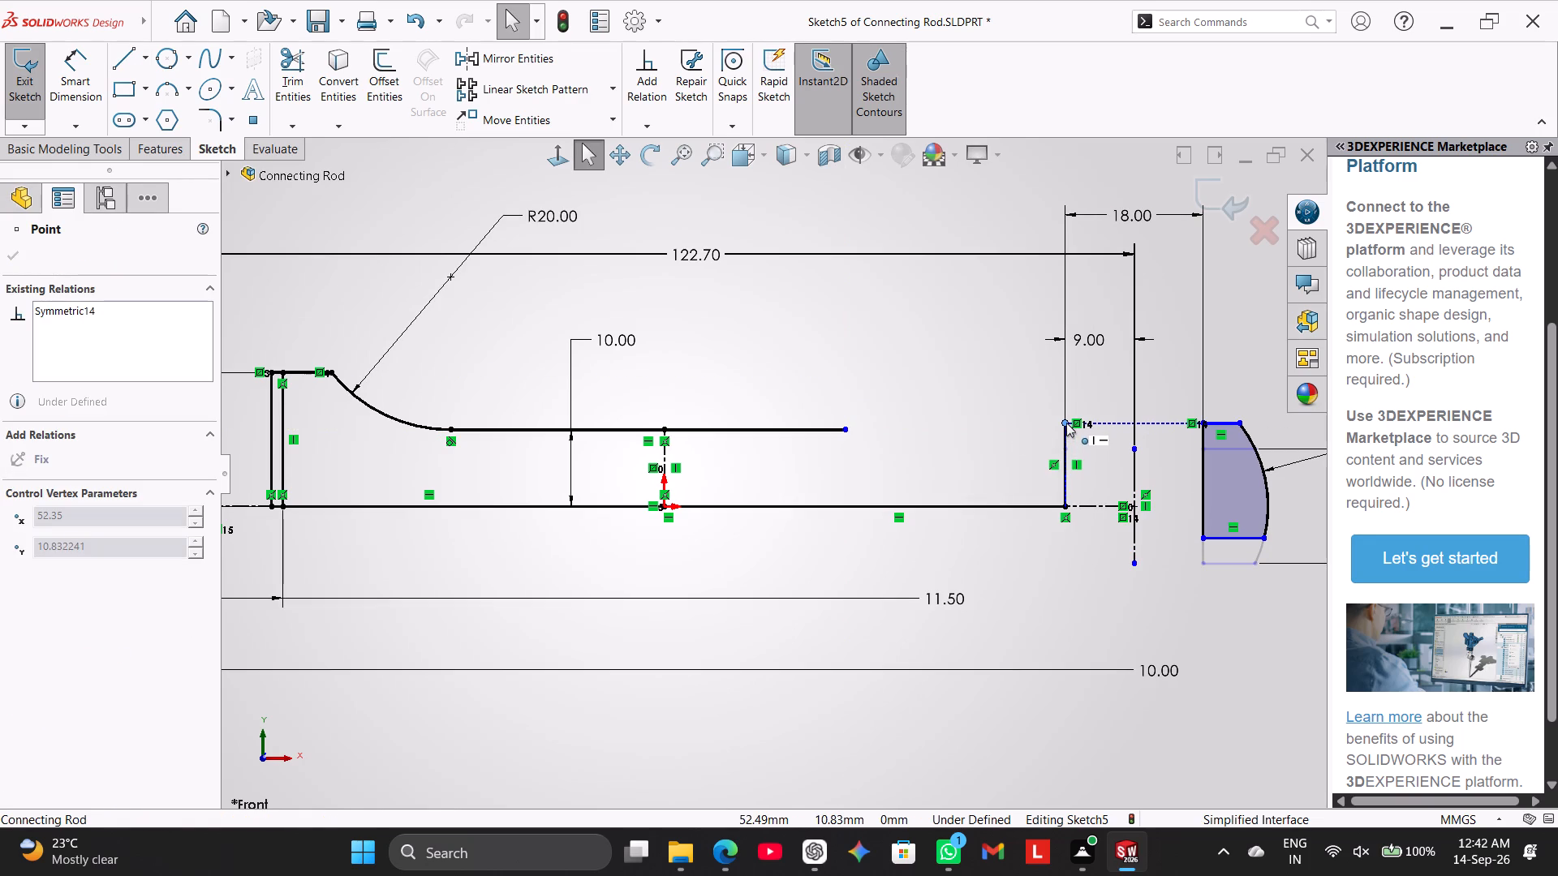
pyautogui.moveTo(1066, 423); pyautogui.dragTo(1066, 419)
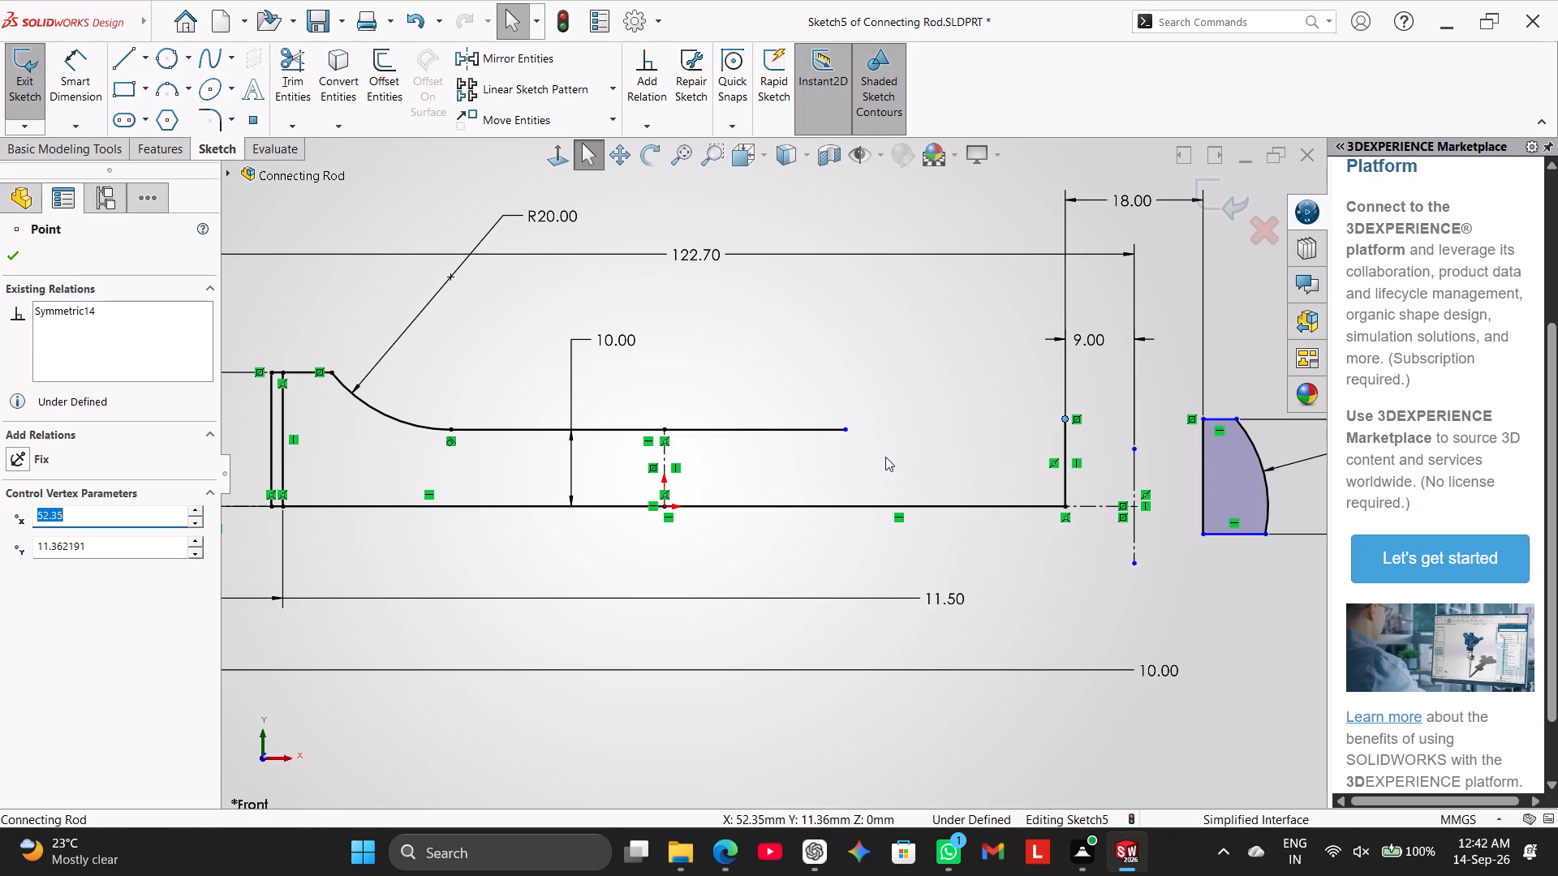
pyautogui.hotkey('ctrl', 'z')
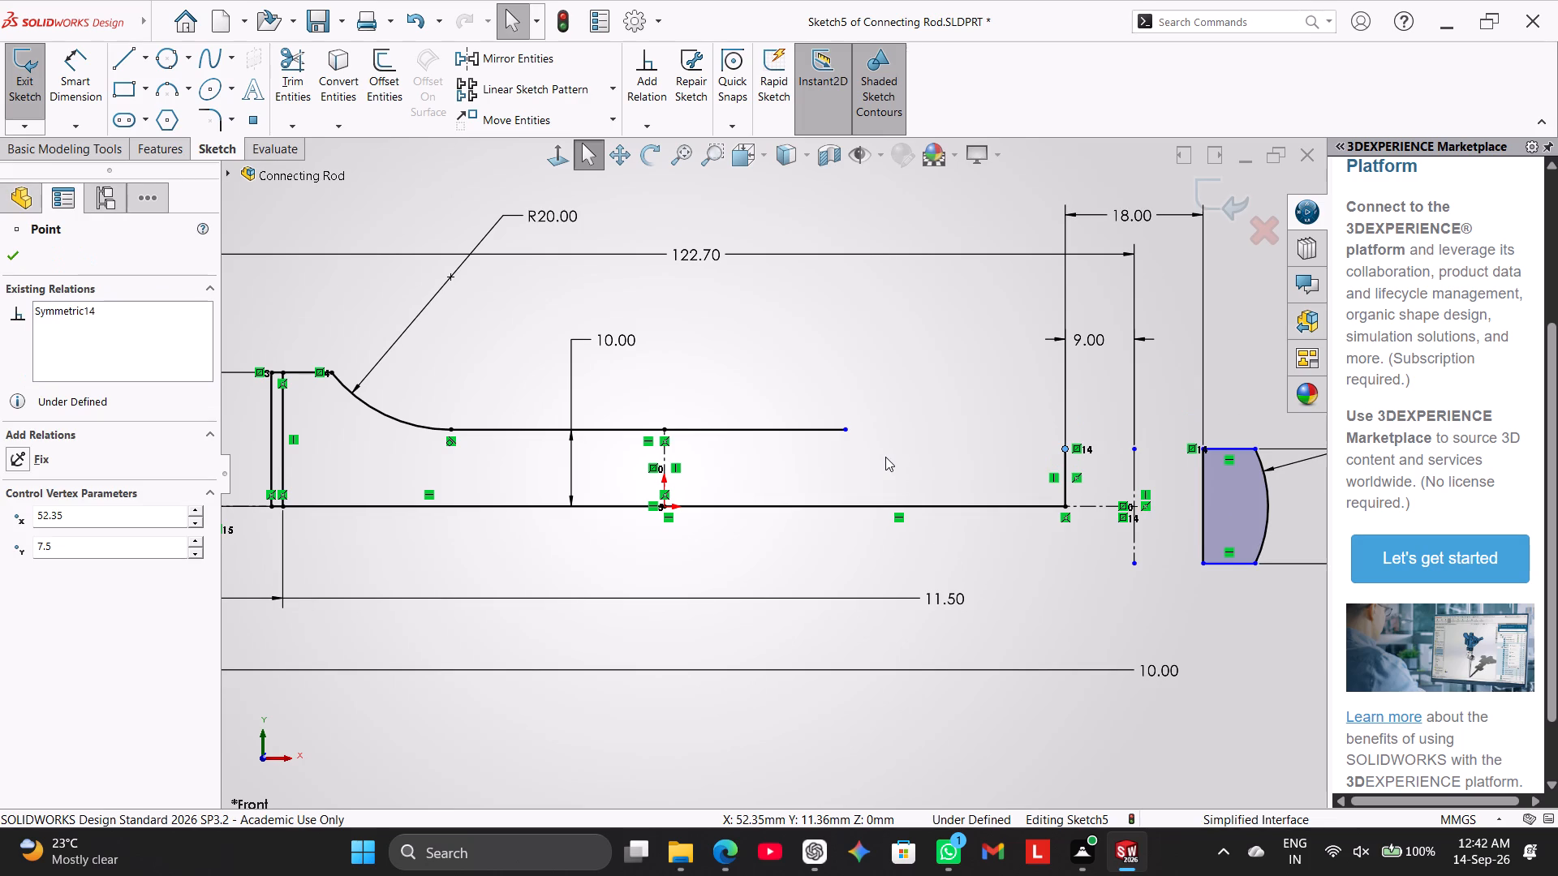
# Delete the symmetric relation on the top endpoint of the shank's small-end vertical edge.
pyautogui.rightClick(1076, 448)
pyautogui.click(1122, 669)
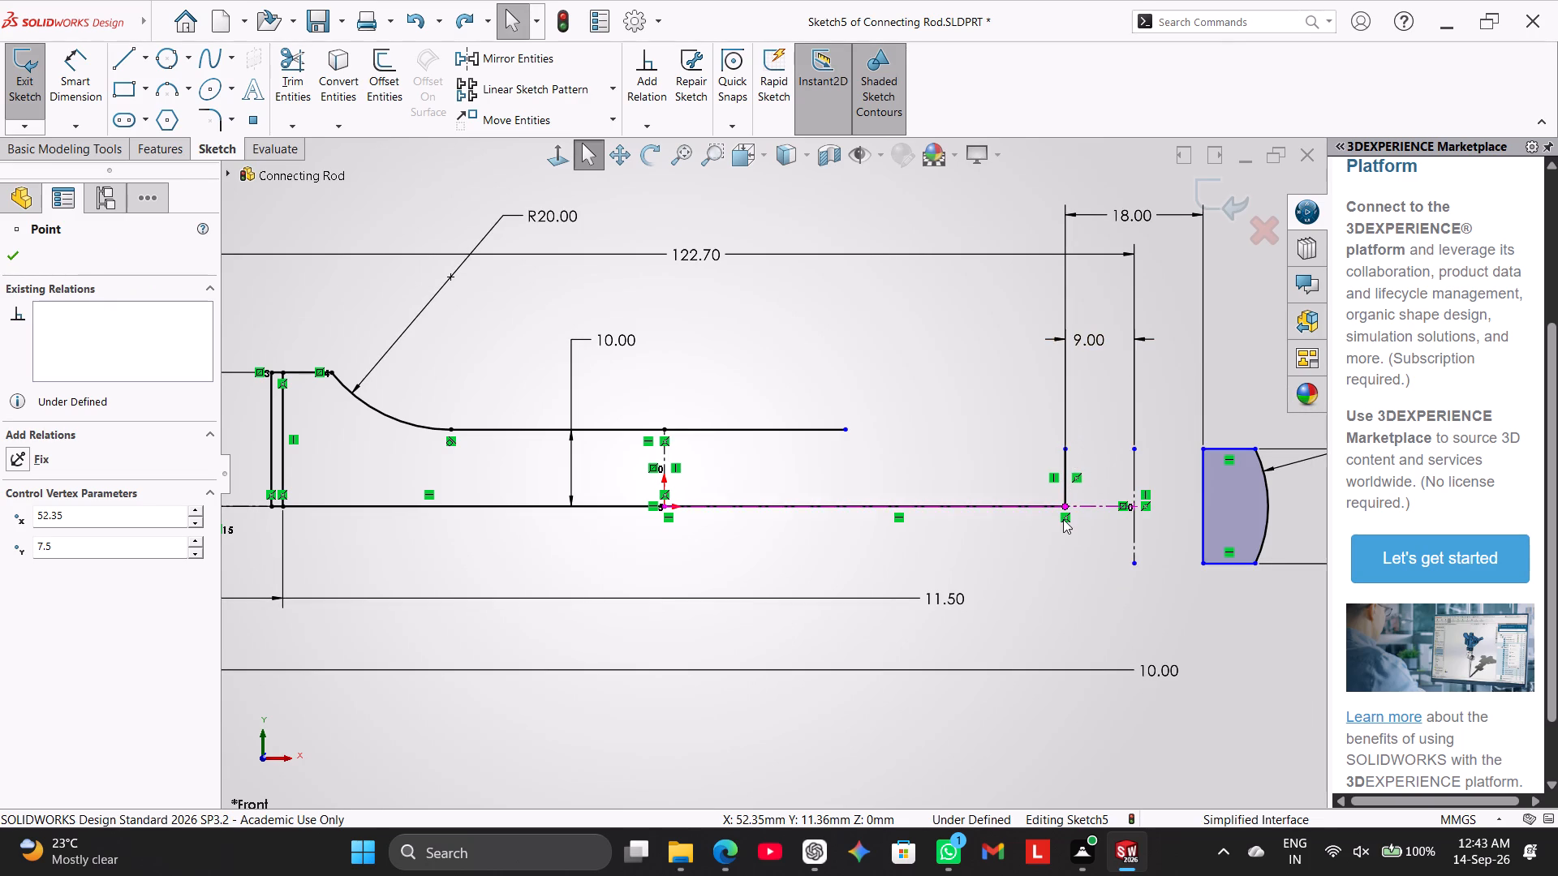
# Stretch the shank's small-end vertical edge upward so its top endpoint sits at about Y 12.95 mm.
pyautogui.click(1064, 442)
pyautogui.click(1013, 425)
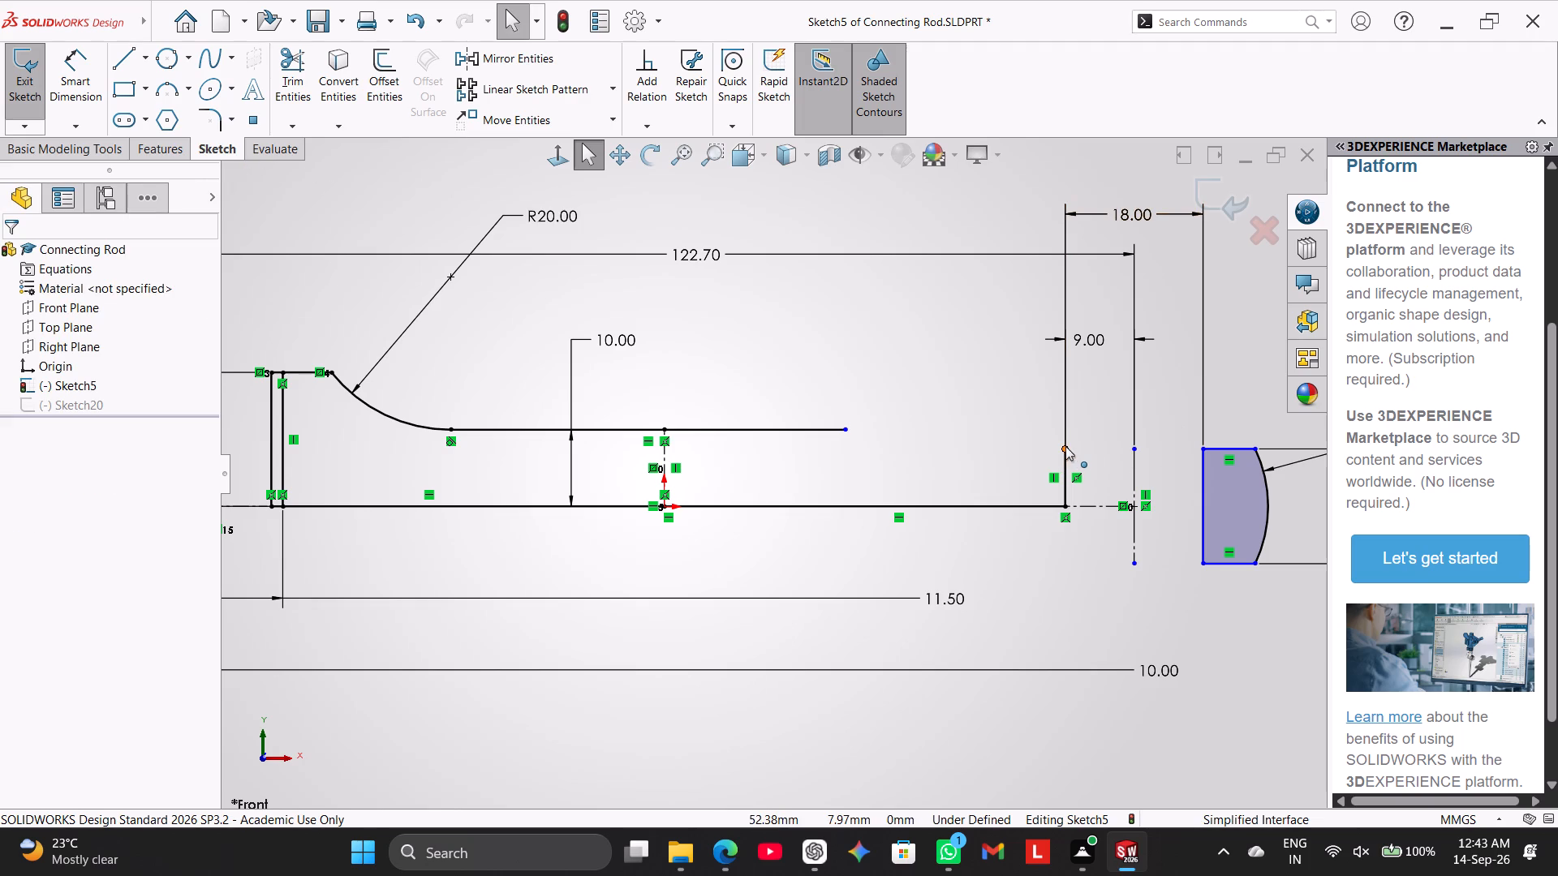
pyautogui.moveTo(1065, 446); pyautogui.dragTo(1074, 407)
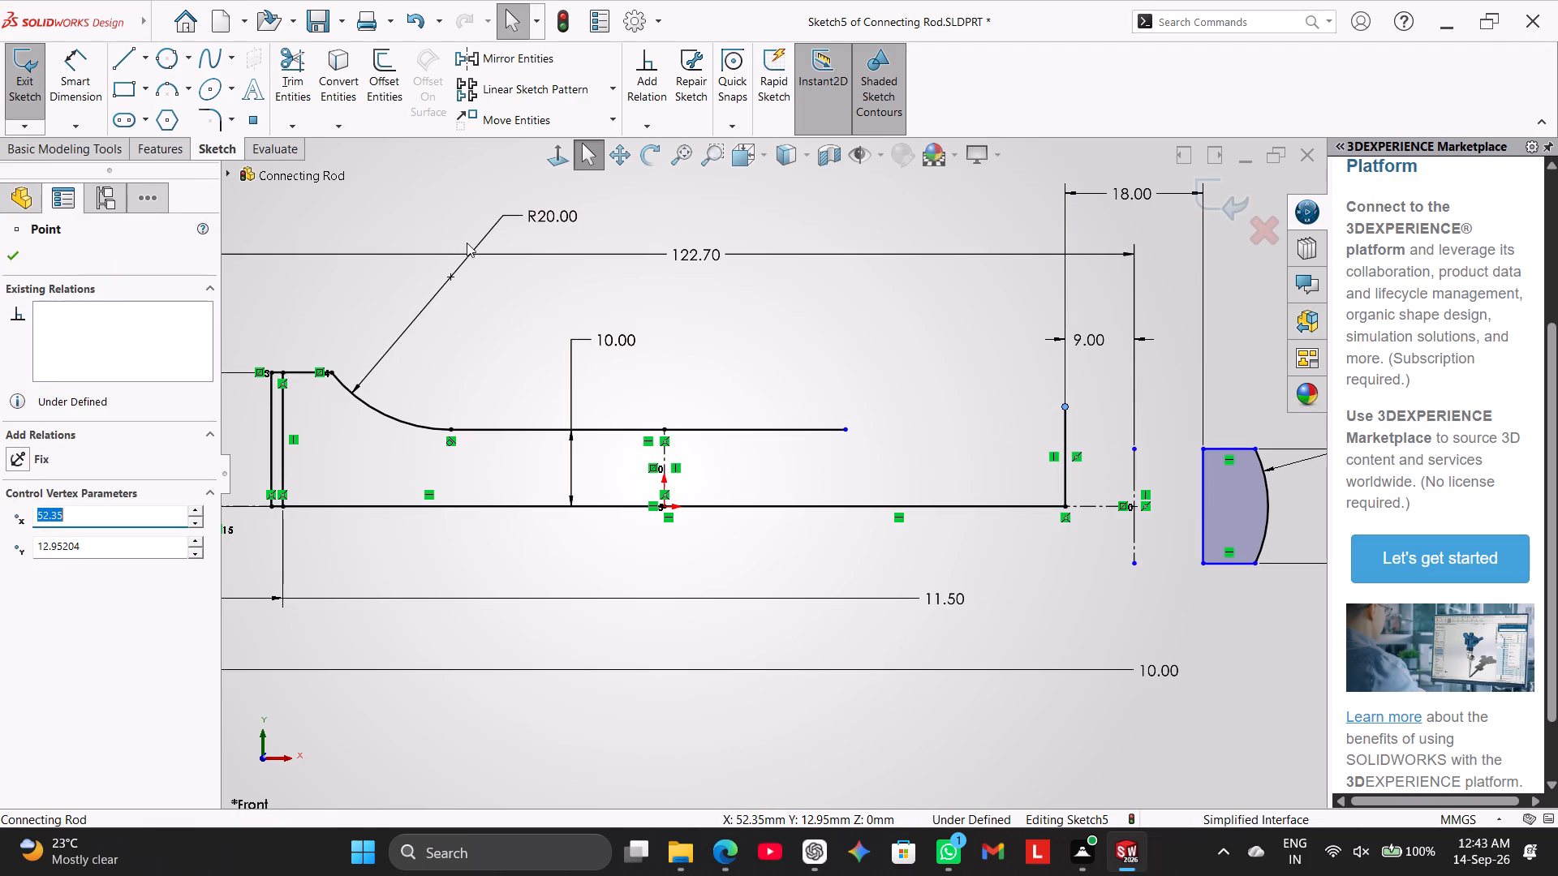
# Extend the shank's upper horizontal line to meet the small-end vertical edge.
pyautogui.click(303, 127)
pyautogui.click(328, 165)
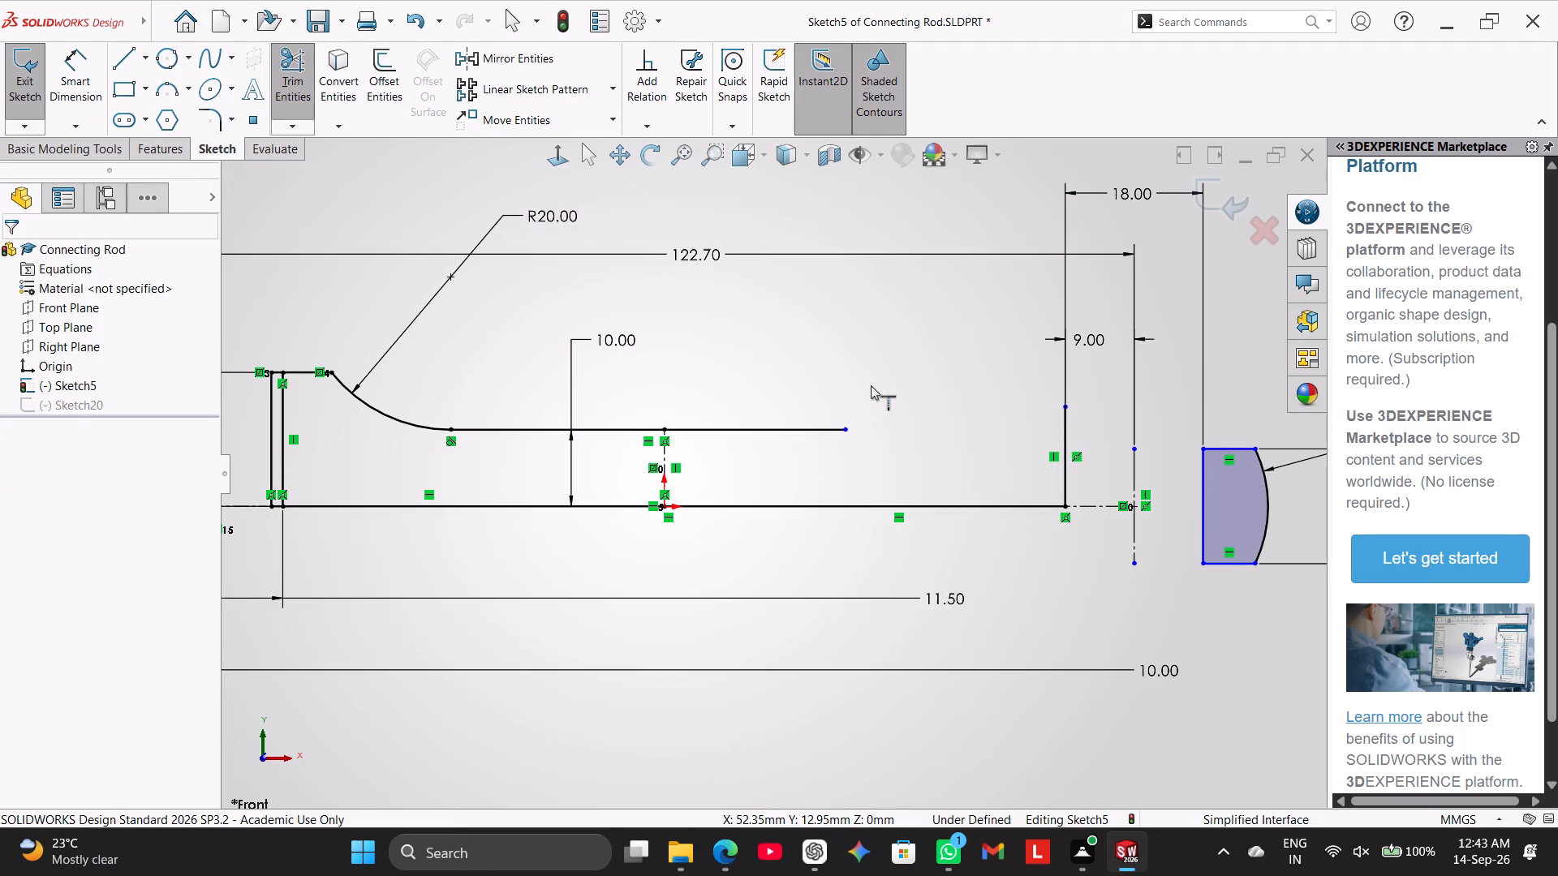
pyautogui.click(821, 432)
pyautogui.rightClick(835, 373)
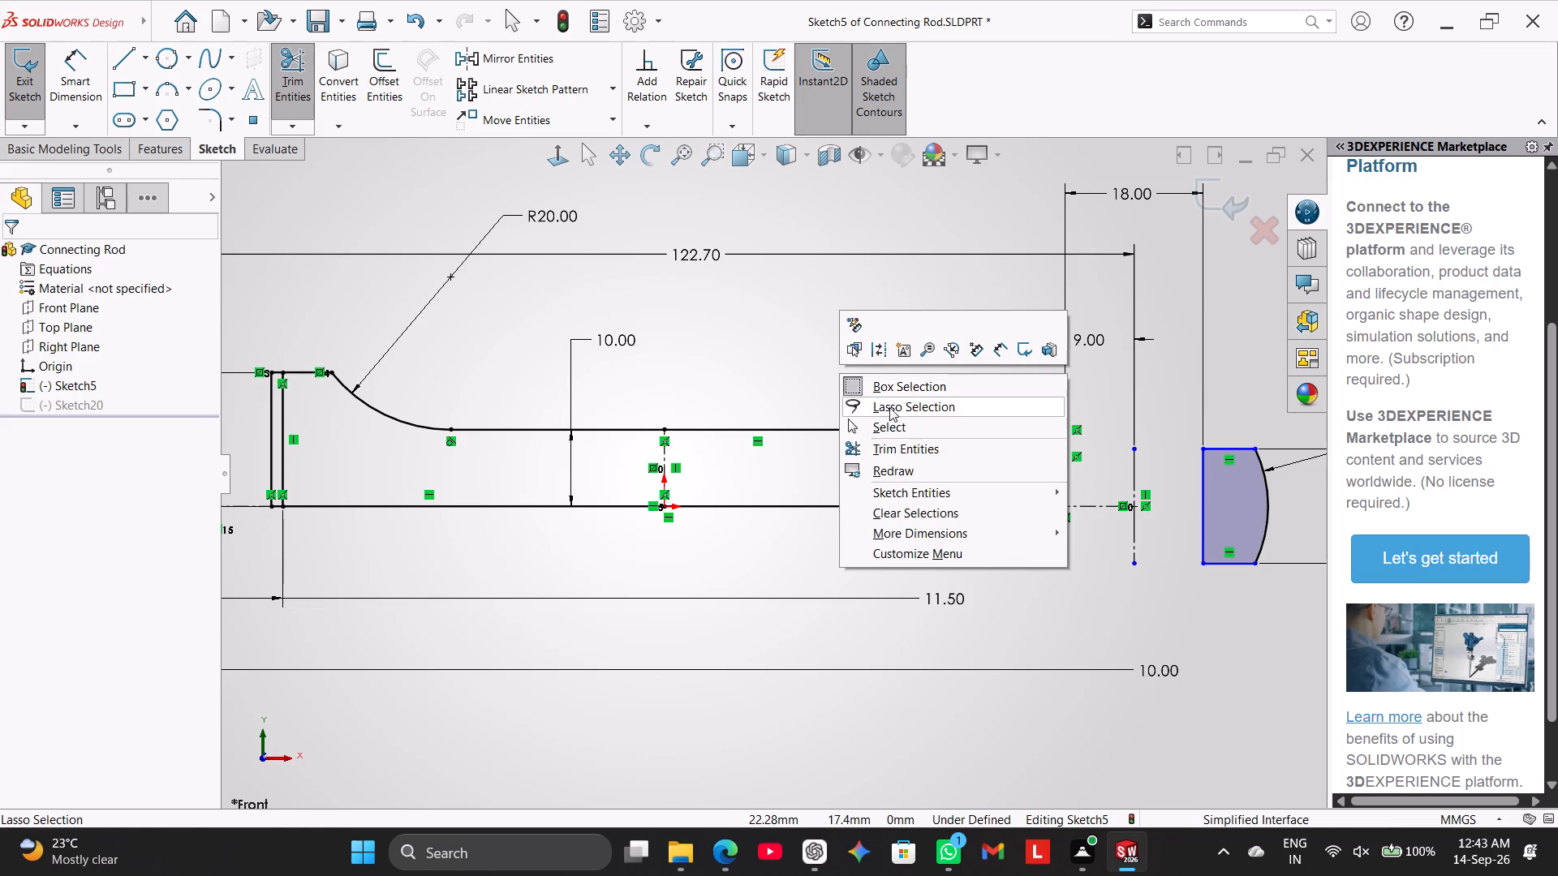
pyautogui.click(895, 423)
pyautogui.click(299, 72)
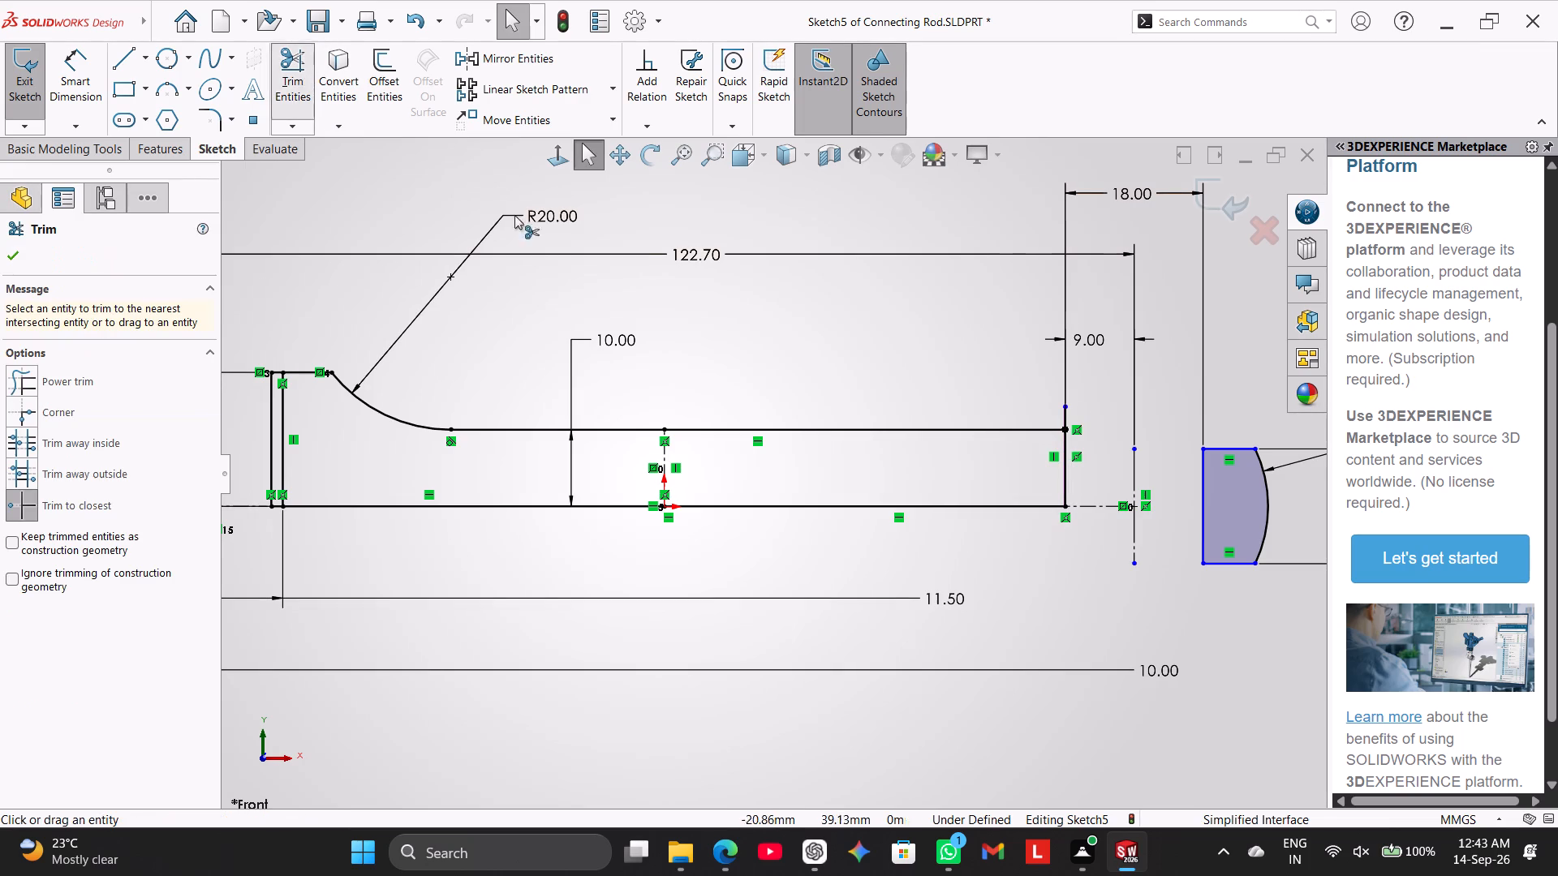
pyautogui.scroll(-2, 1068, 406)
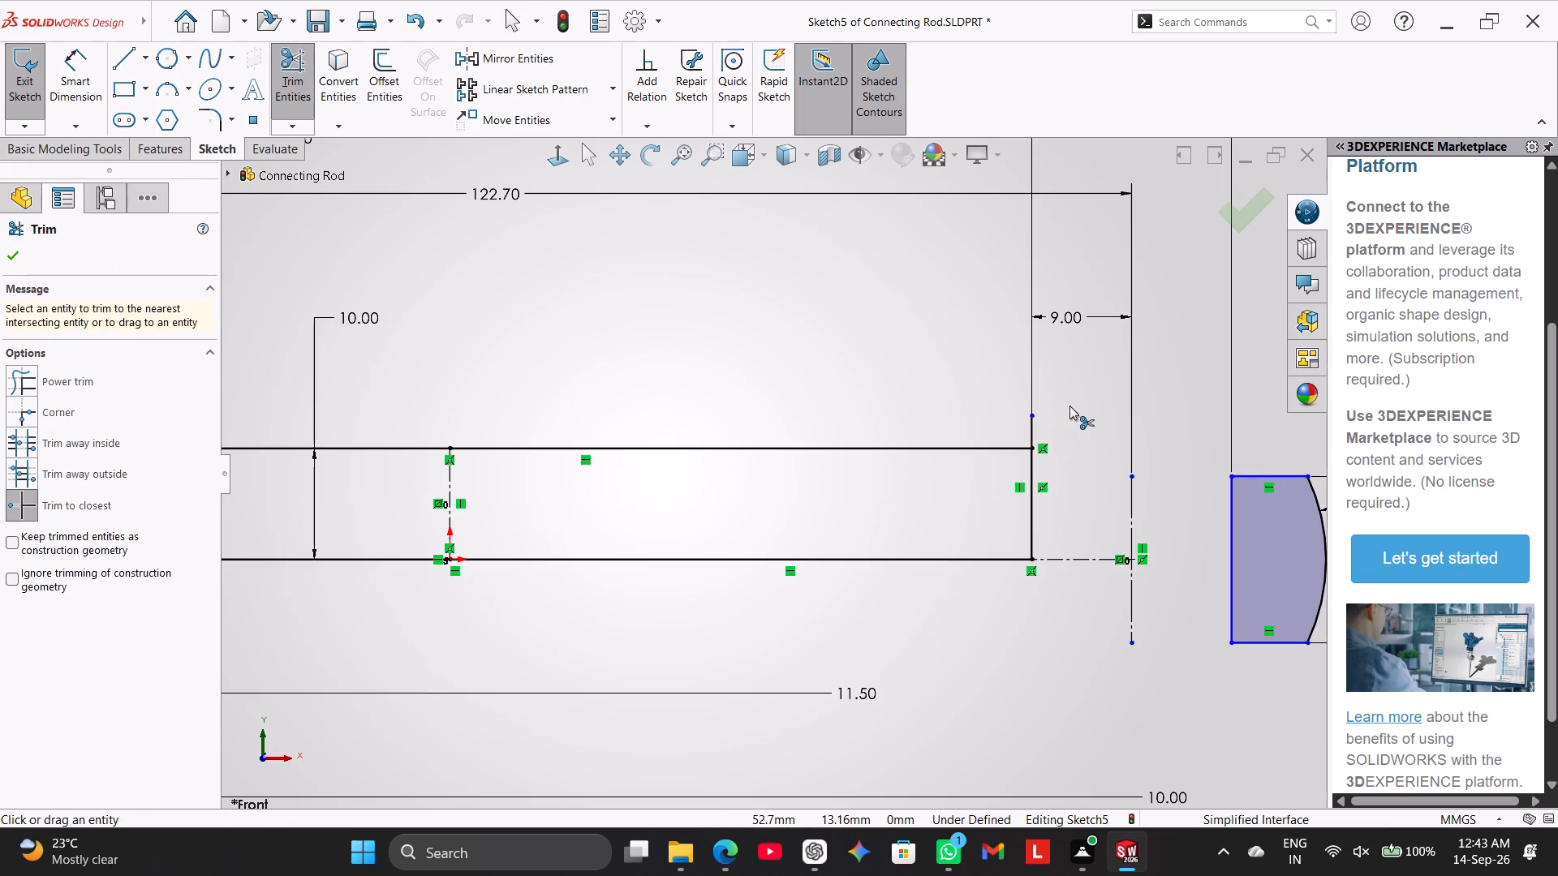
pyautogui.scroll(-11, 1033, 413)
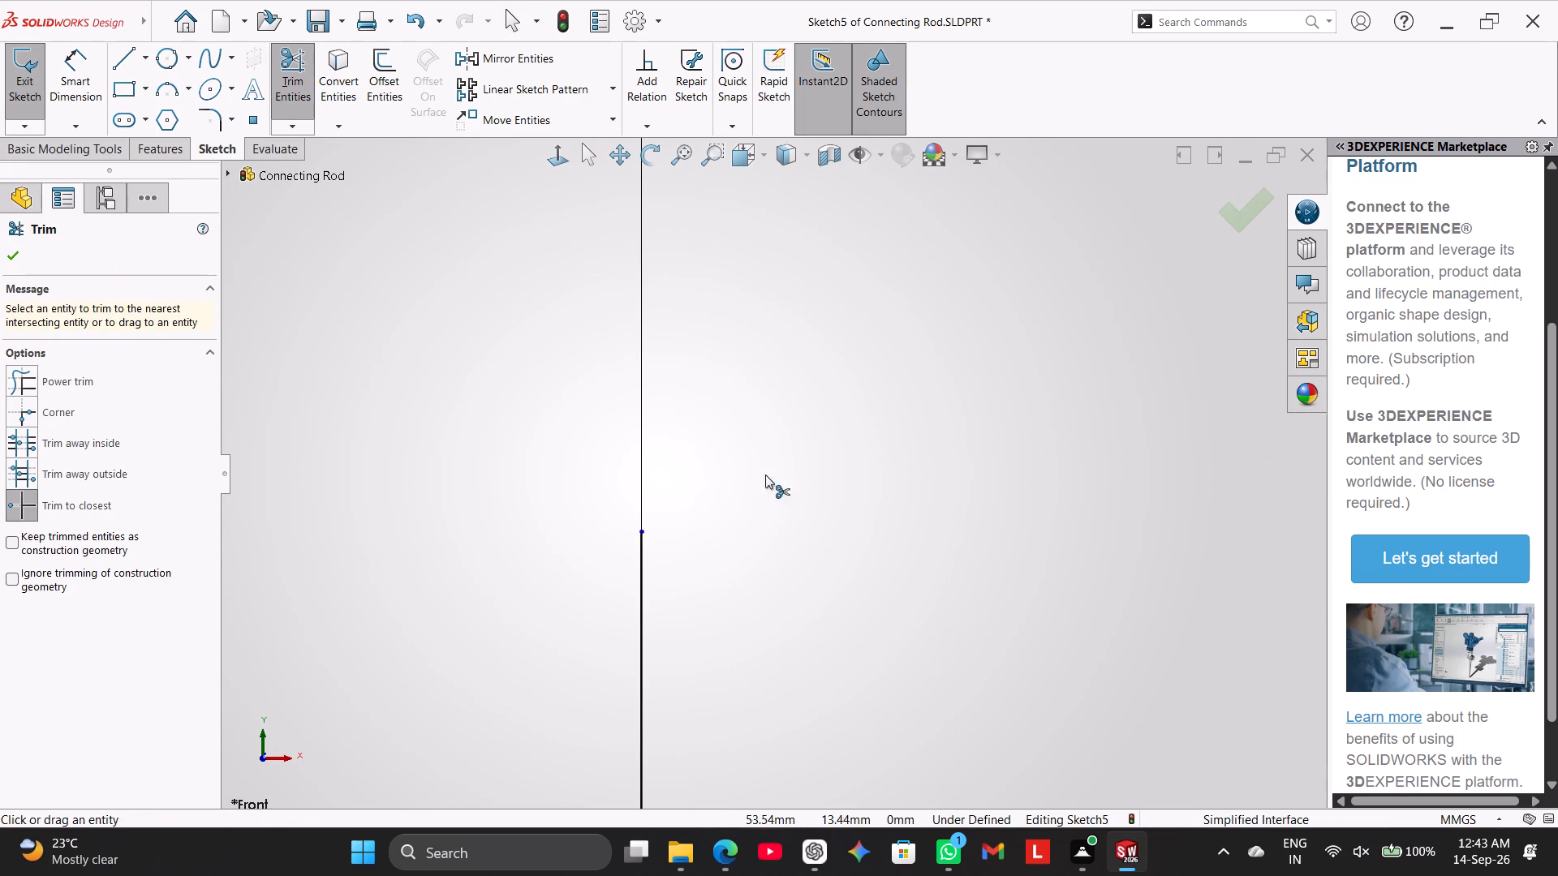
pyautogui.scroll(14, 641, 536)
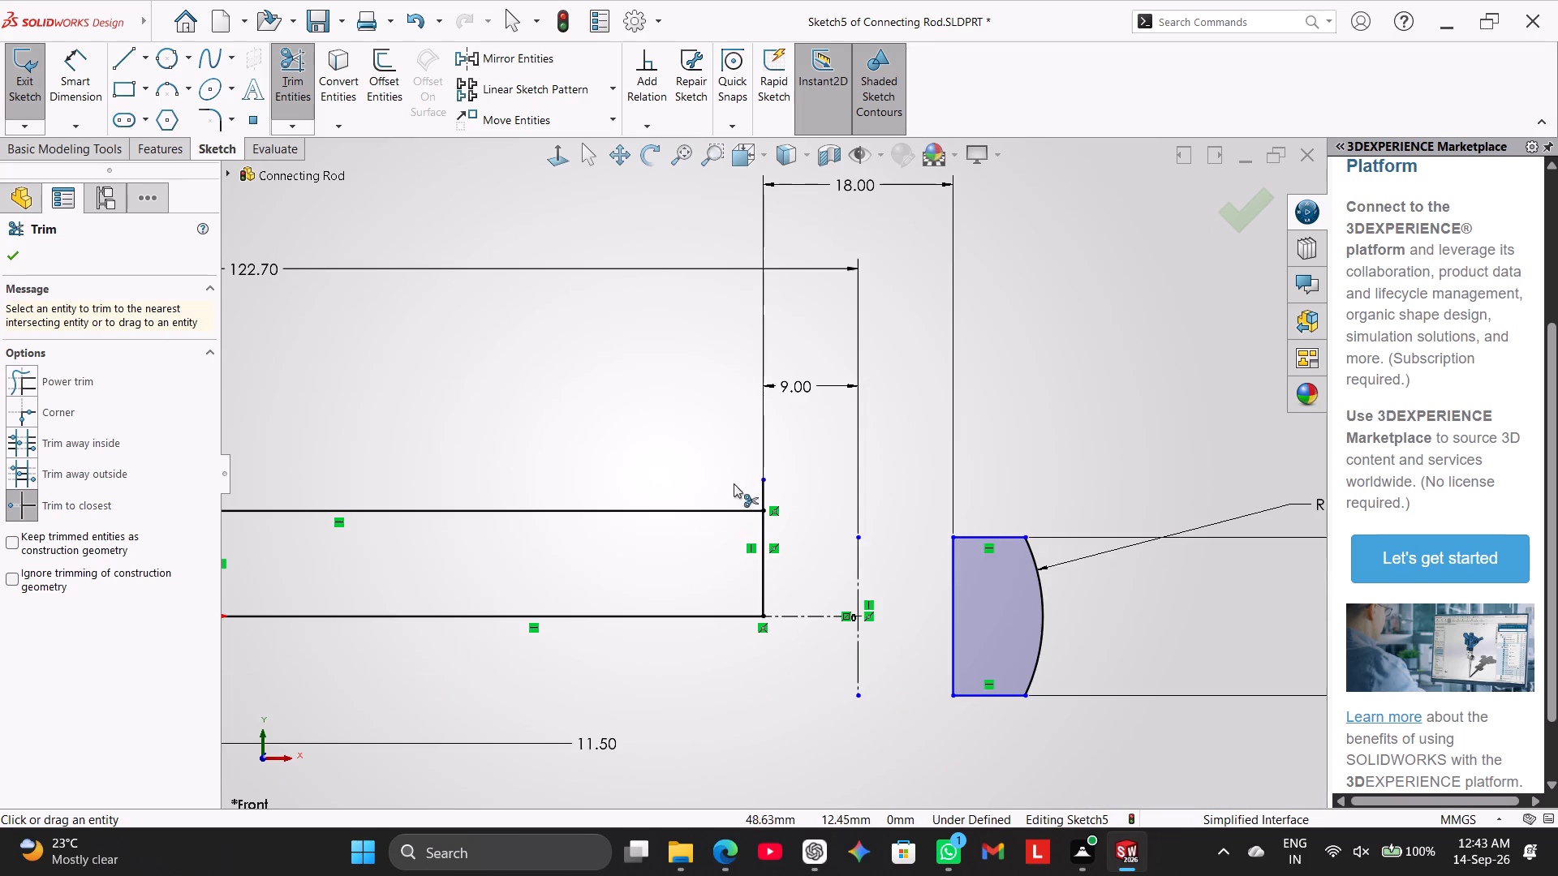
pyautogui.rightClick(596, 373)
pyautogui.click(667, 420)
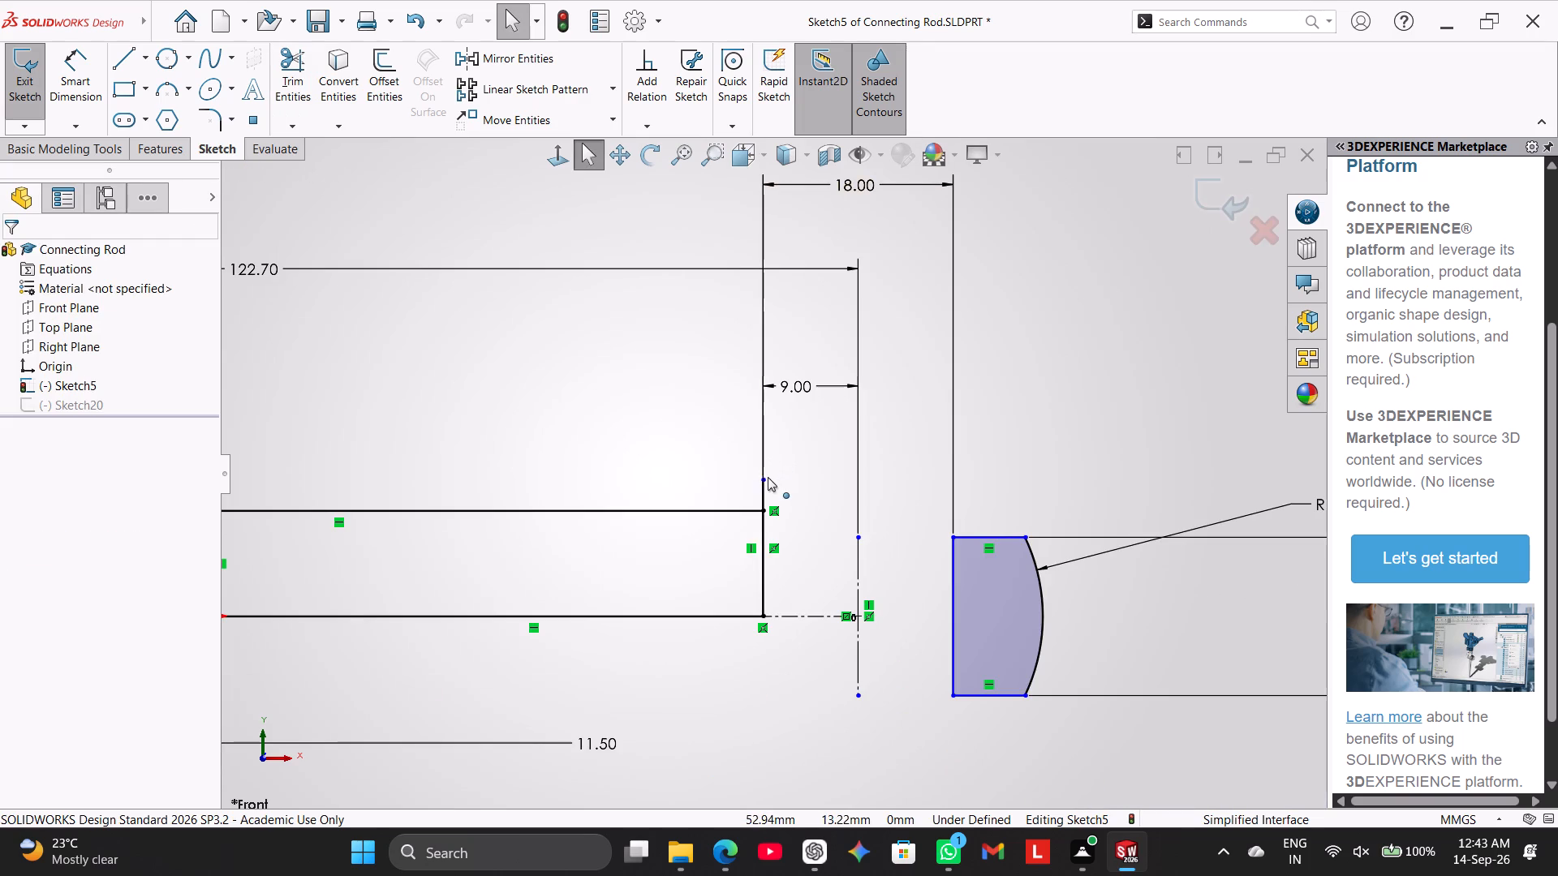
# Shorten the small-end vertical edge by moving its top endpoint onto the end of the shank's upper line, closing the profile.
pyautogui.moveTo(764, 478); pyautogui.dragTo(761, 513)
pyautogui.rightClick(608, 422)
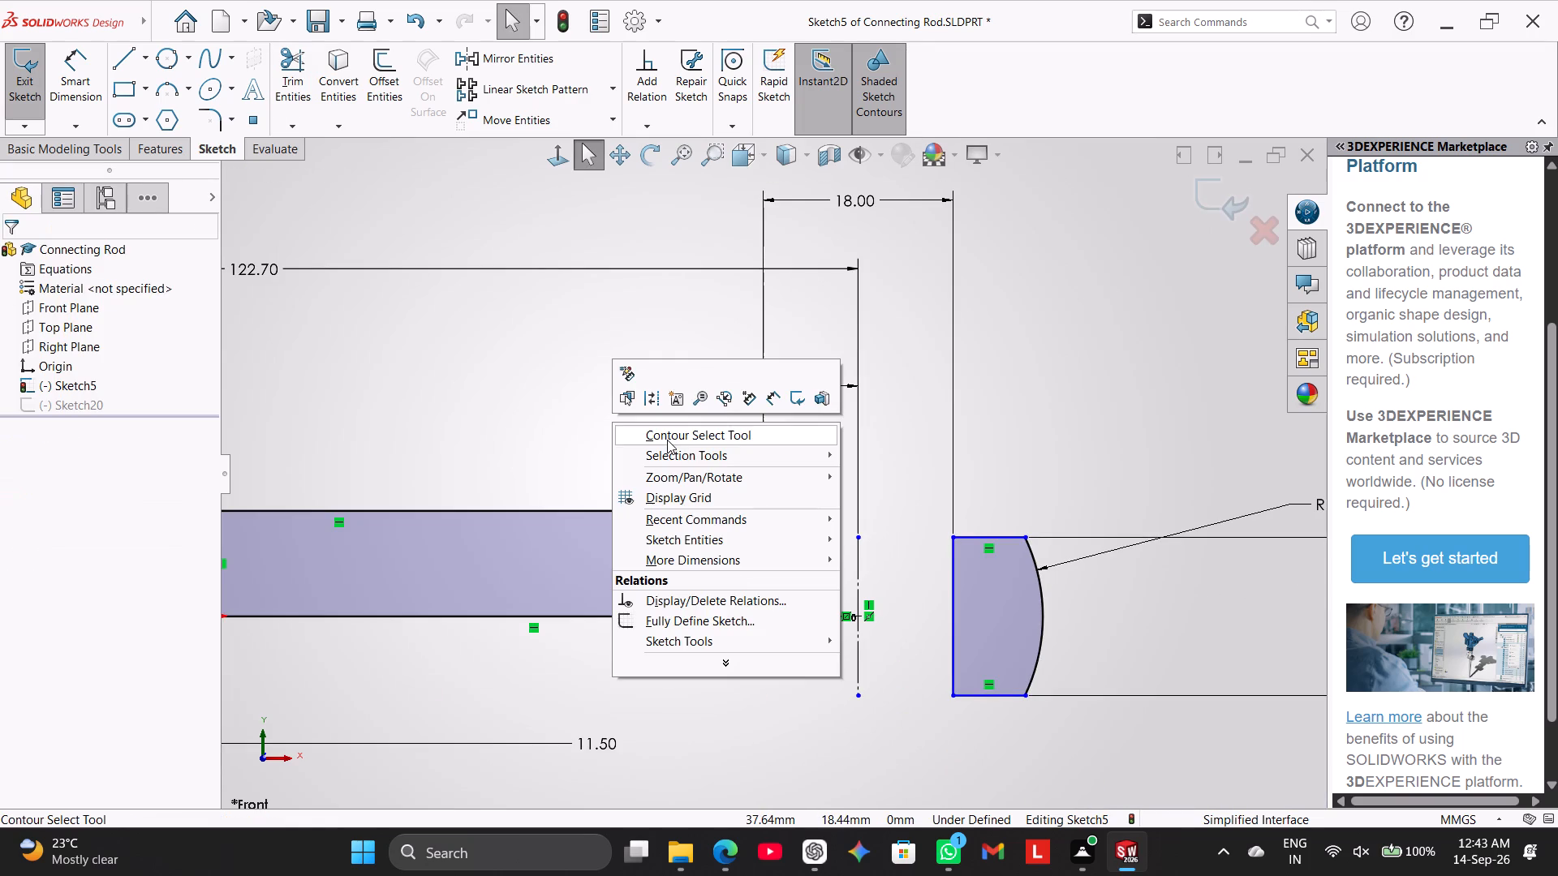
pyautogui.click(461, 391)
pyautogui.scroll(5, 556, 423)
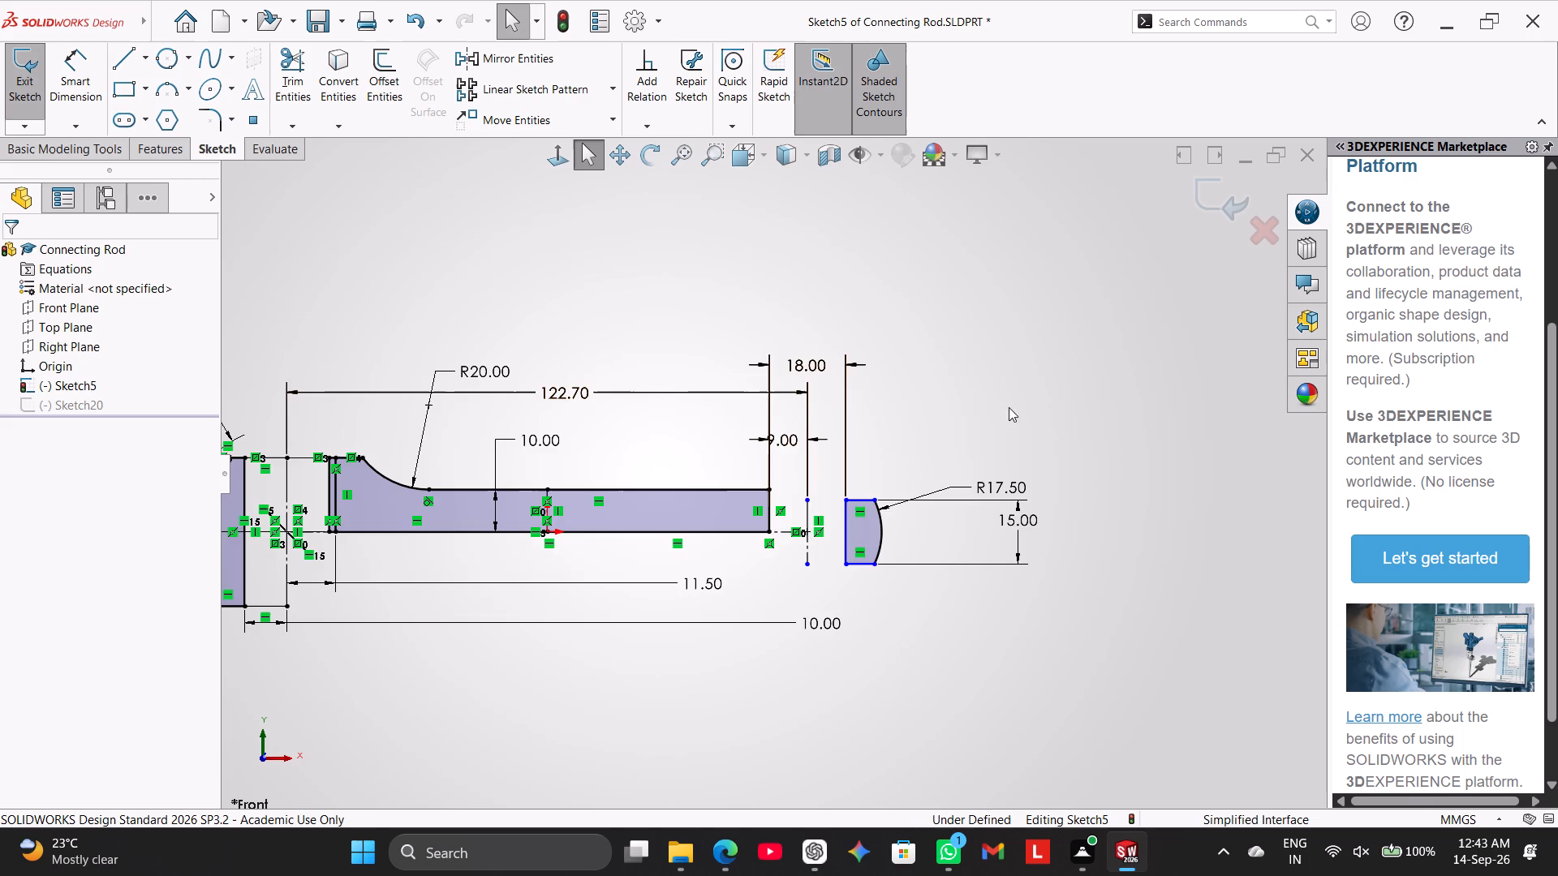
# Delete the 18.00 mm dimension between the shank's end edge and the small end-cap profile.
pyautogui.scroll(-2, 1039, 404)
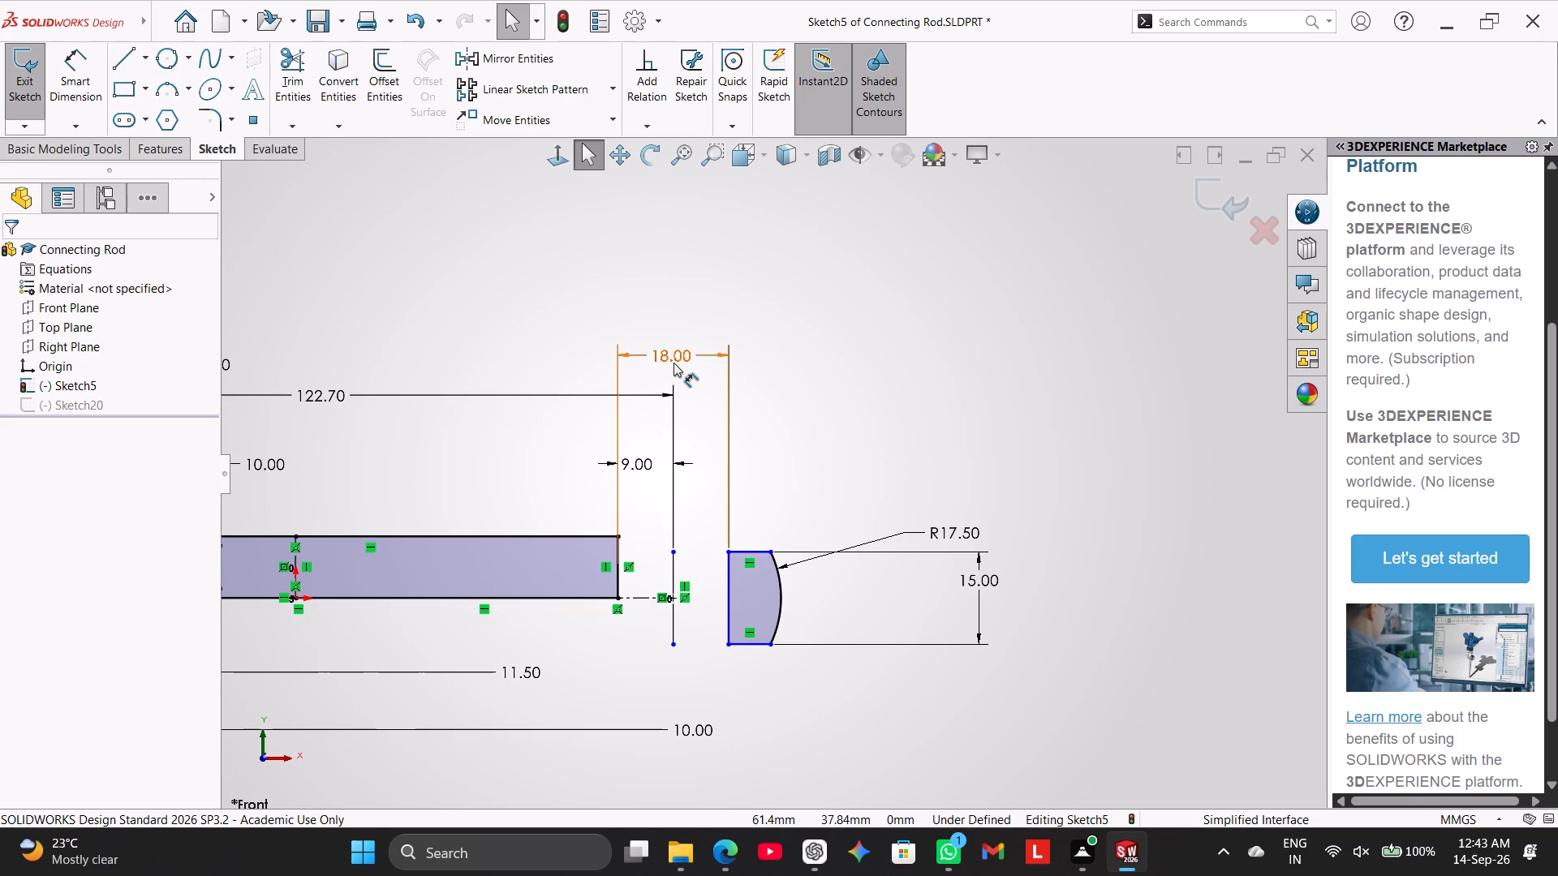
pyautogui.rightClick(674, 354)
pyautogui.click(738, 592)
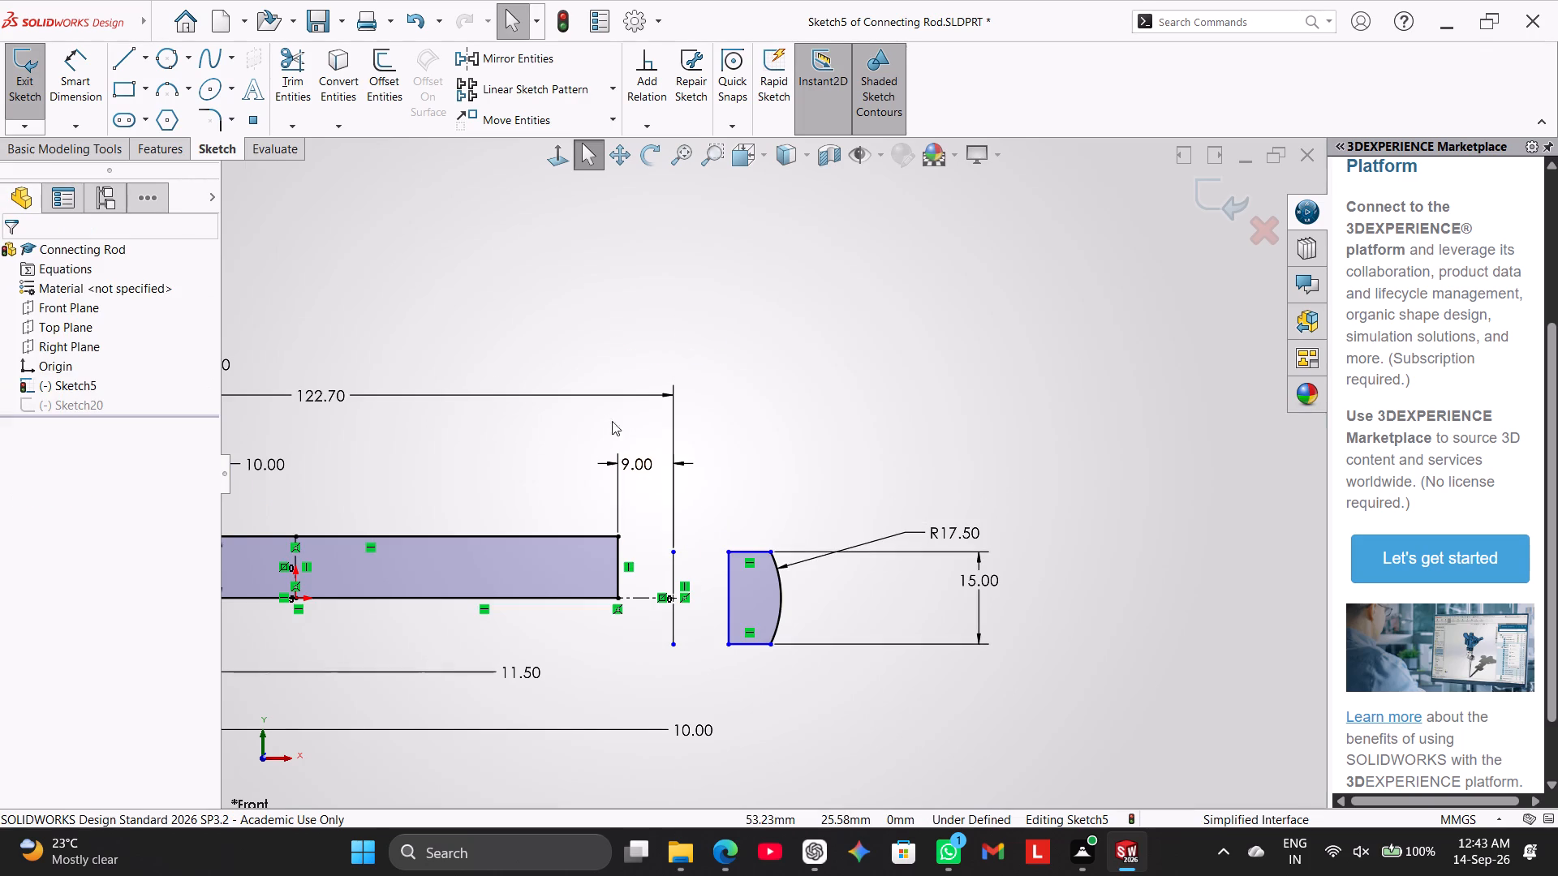
# Dimension the horizontal distance between the small end's vertical centerline and the small end cap's straight vertical edge.
pyautogui.moveTo(69, 63); pyautogui.dragTo(84, 79)
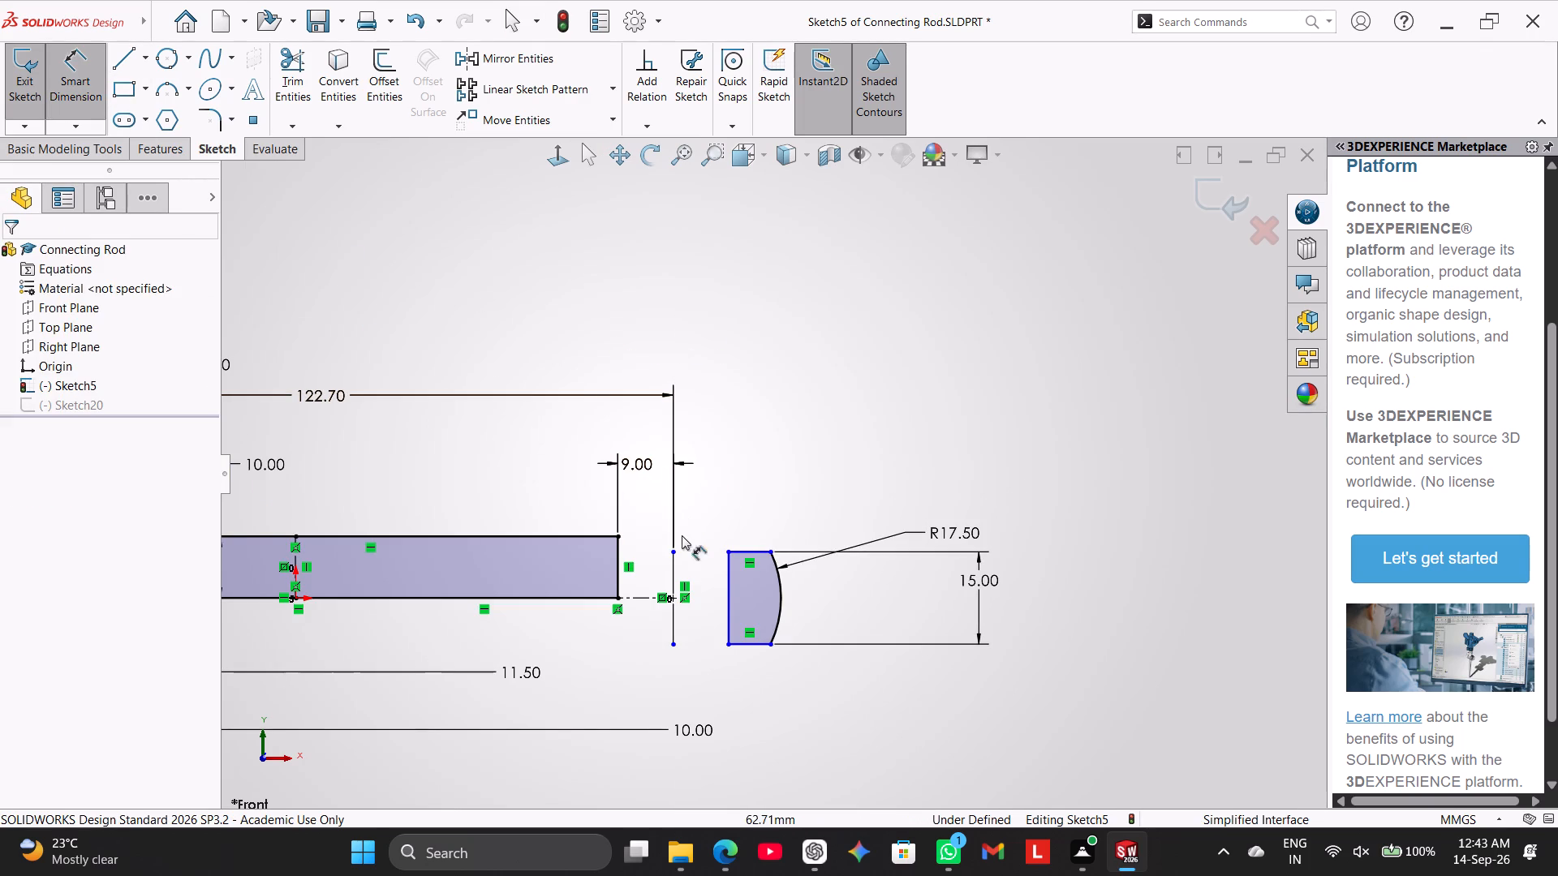
pyautogui.click(671, 570)
pyautogui.click(726, 570)
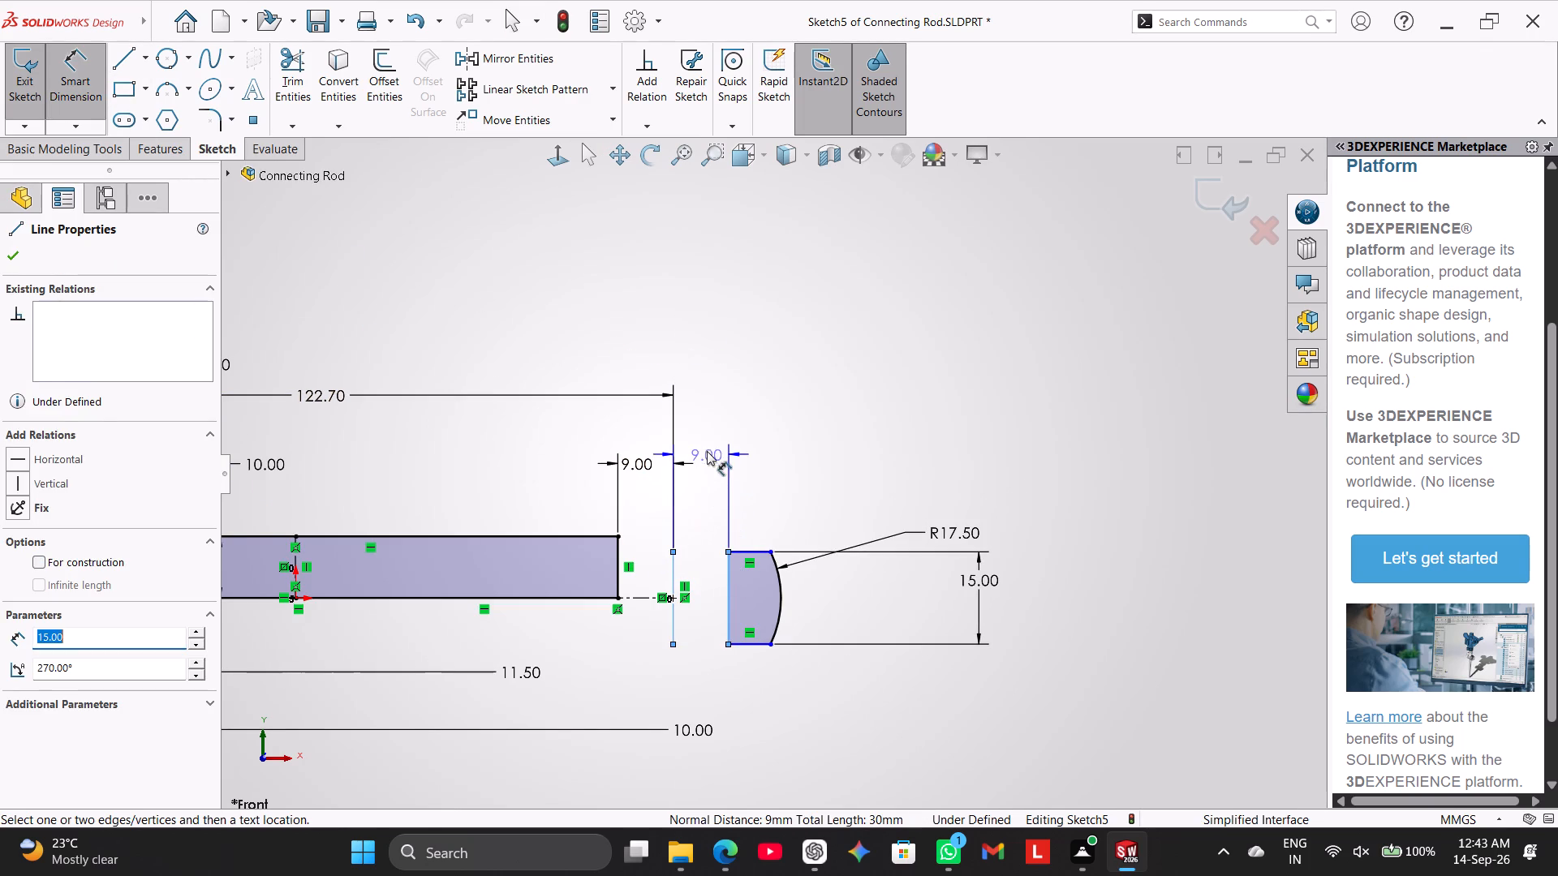
pyautogui.click(707, 450)
pyautogui.click(757, 348)
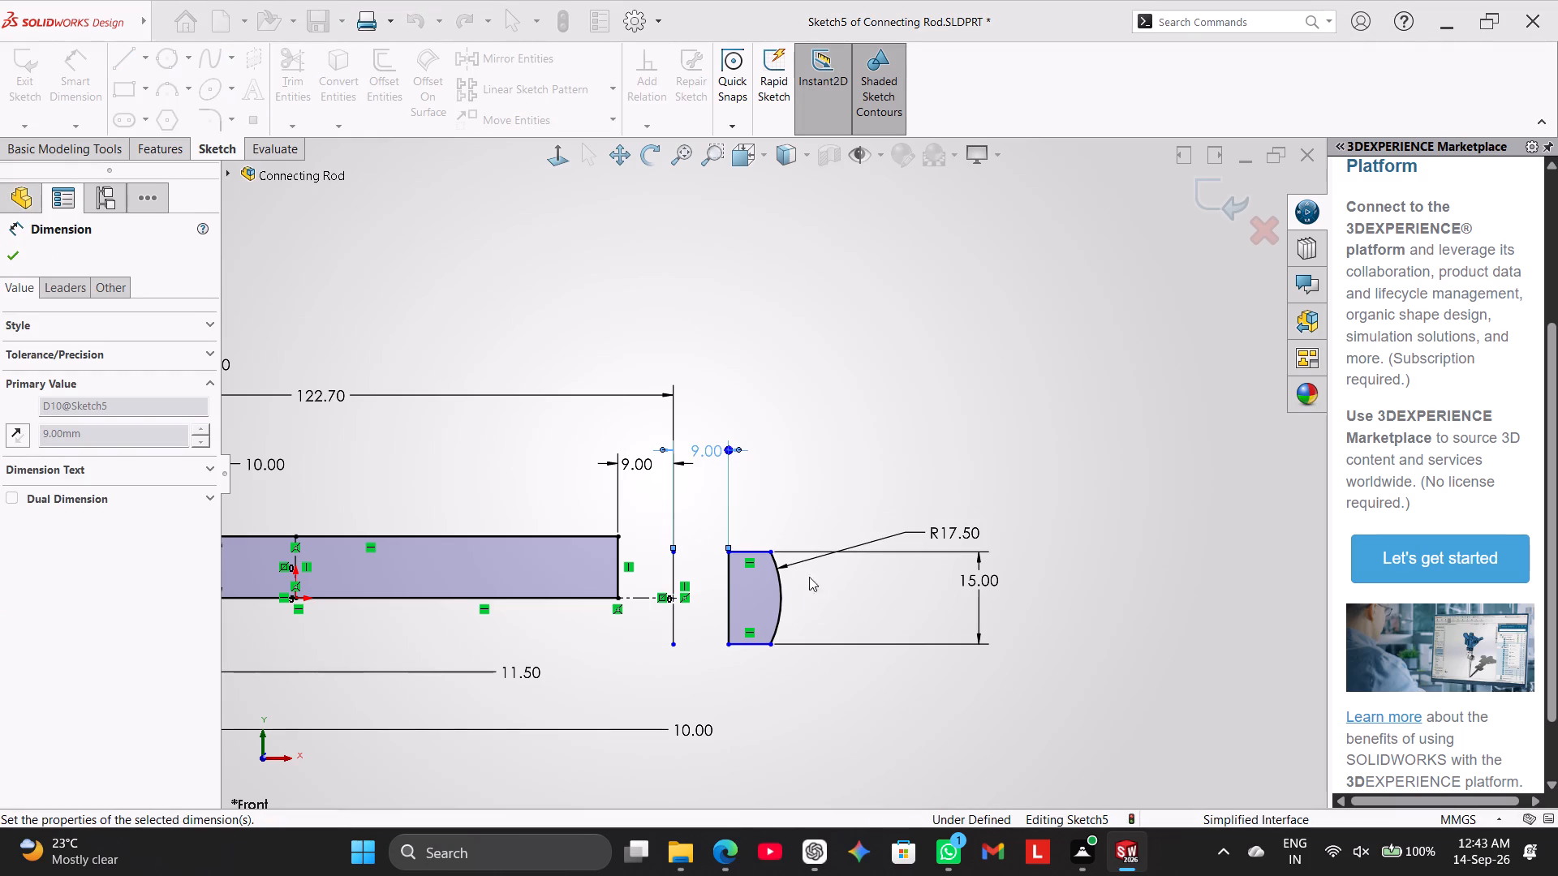
pyautogui.click(782, 433)
pyautogui.rightClick(797, 427)
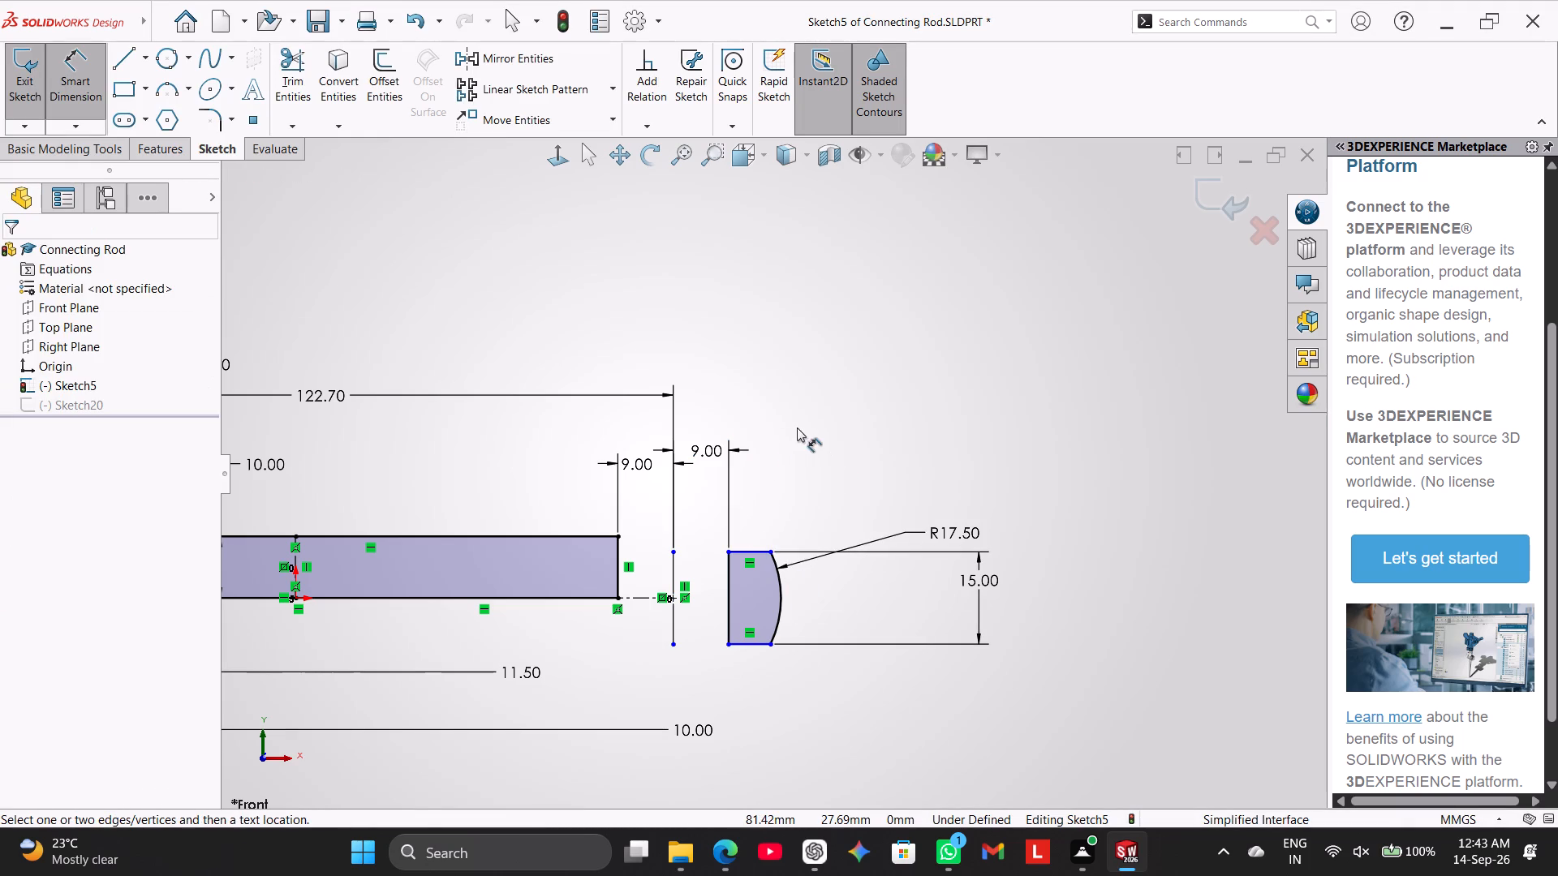
pyautogui.click(857, 475)
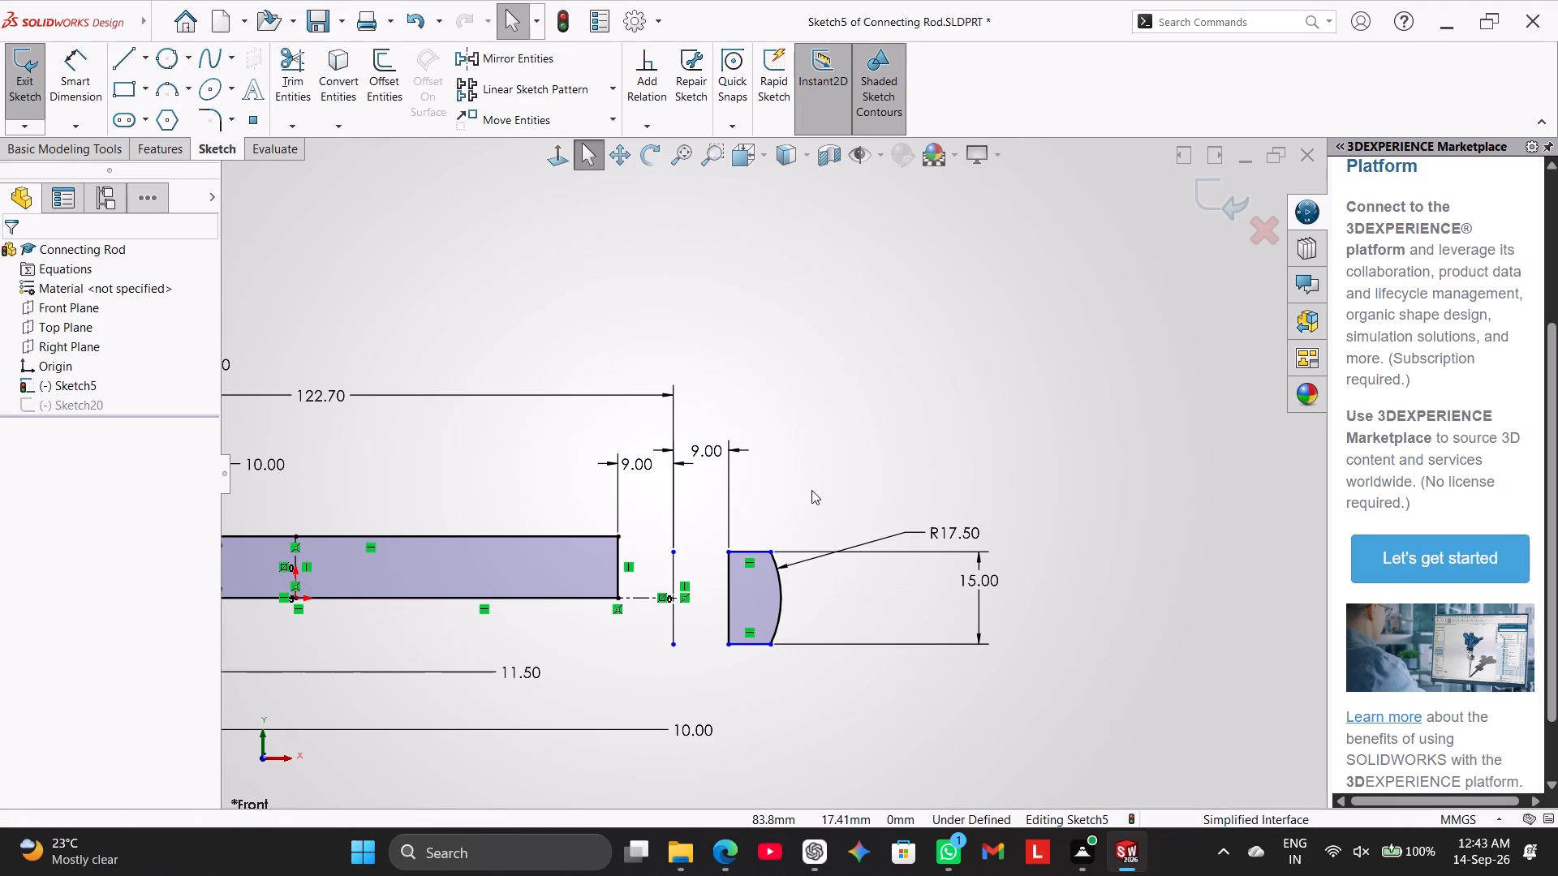
# Add a horizontal relation between the midpoint of the small end cap's straight edge and the midpoint of the small end's vertical centerline.
pyautogui.rightClick(845, 345)
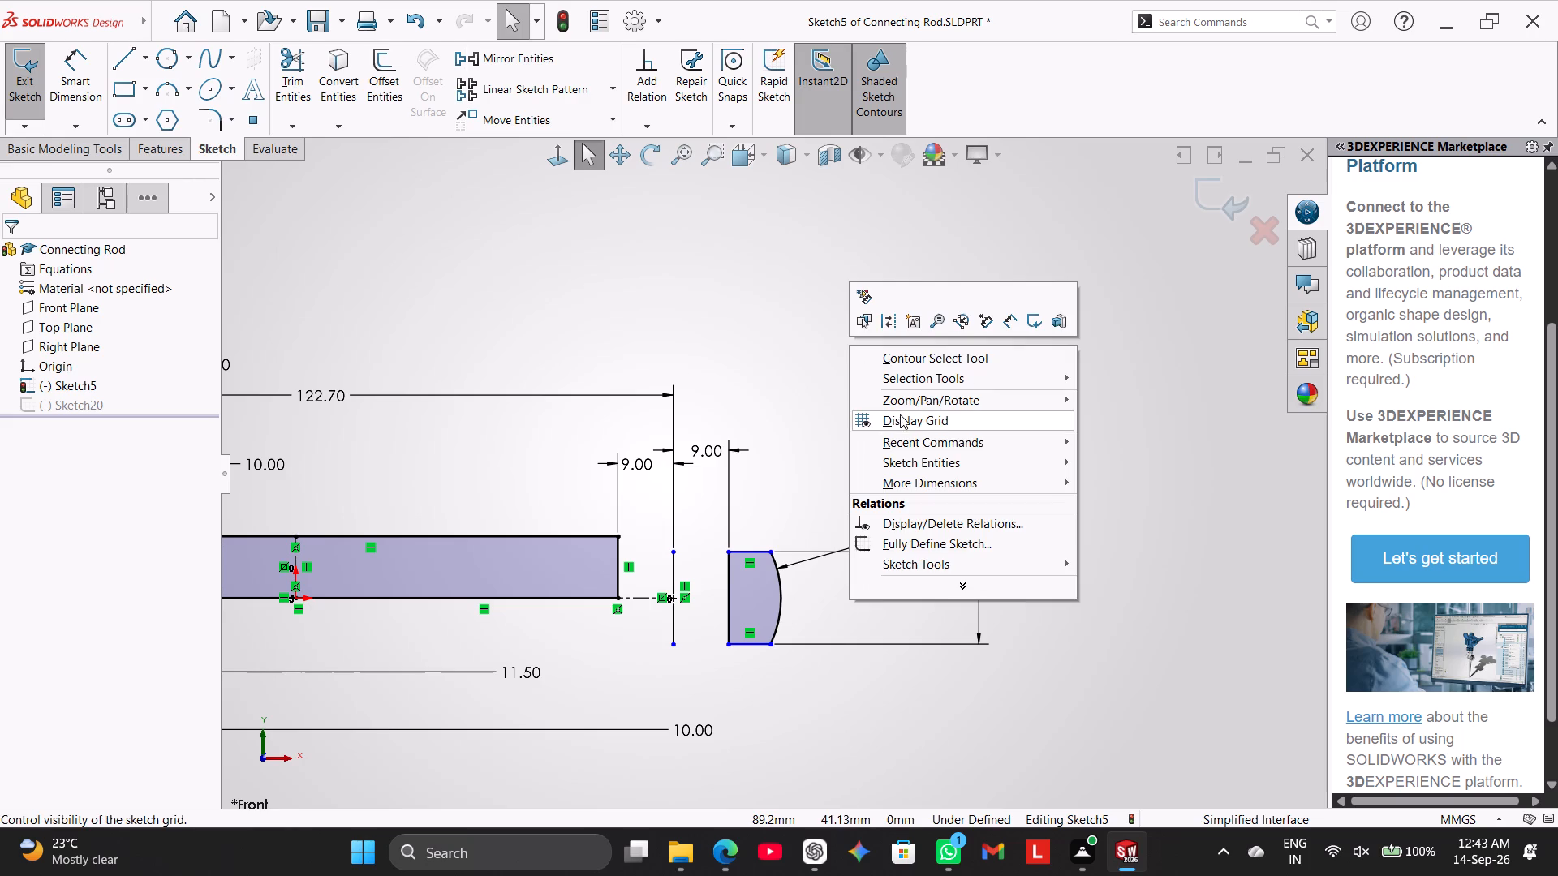
pyautogui.click(732, 328)
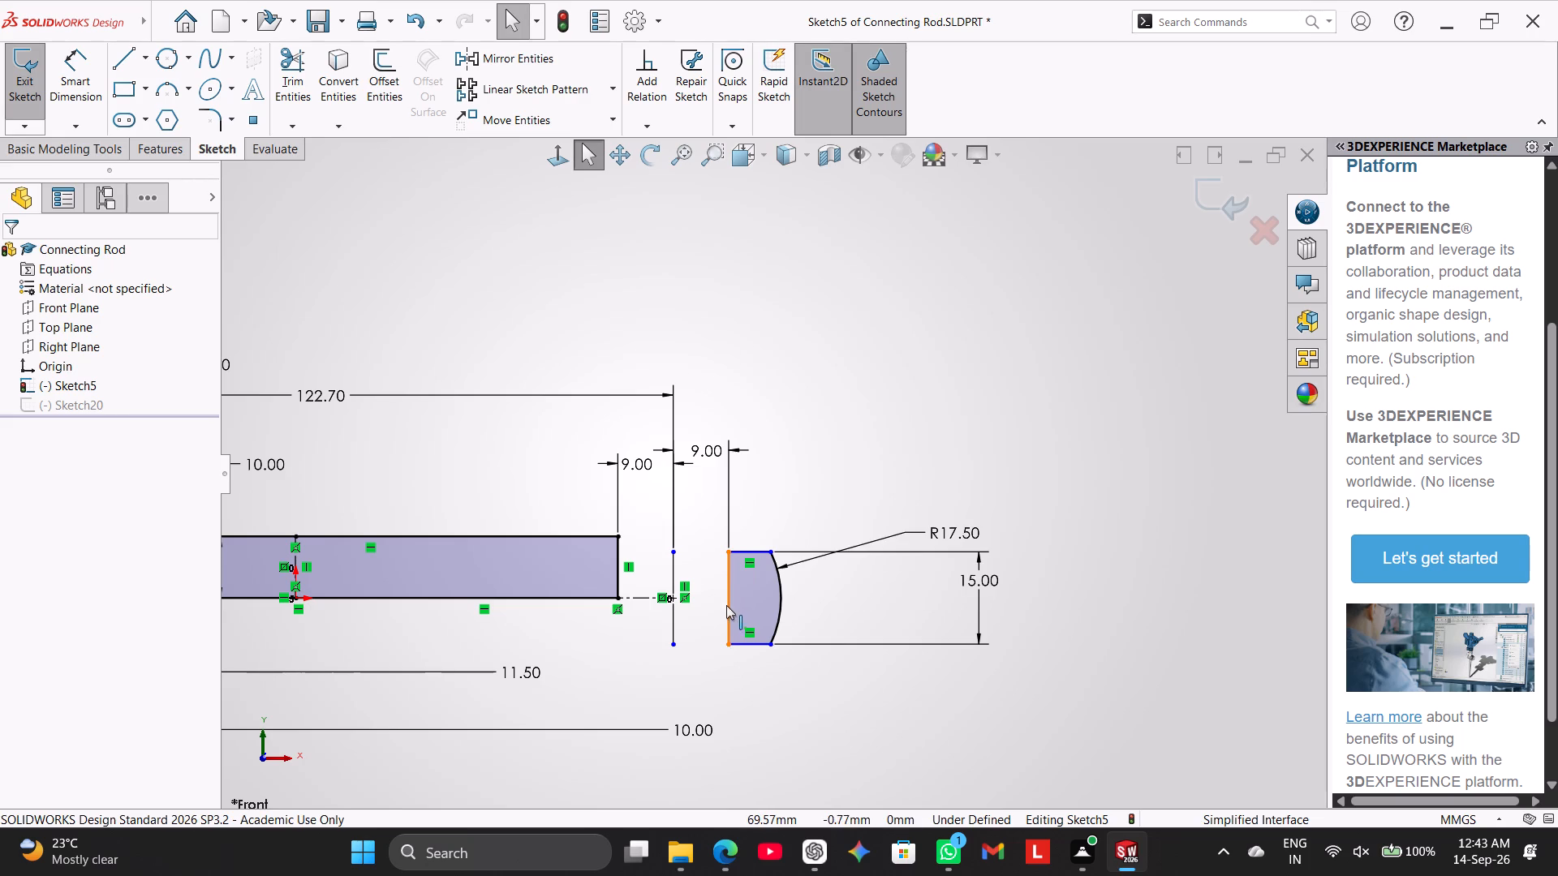
pyautogui.keyDown('ctrl'); pyautogui.click(730, 598); pyautogui.keyUp('ctrl')
pyautogui.keyDown('ctrl'); pyautogui.click(673, 595); pyautogui.keyUp('ctrl')
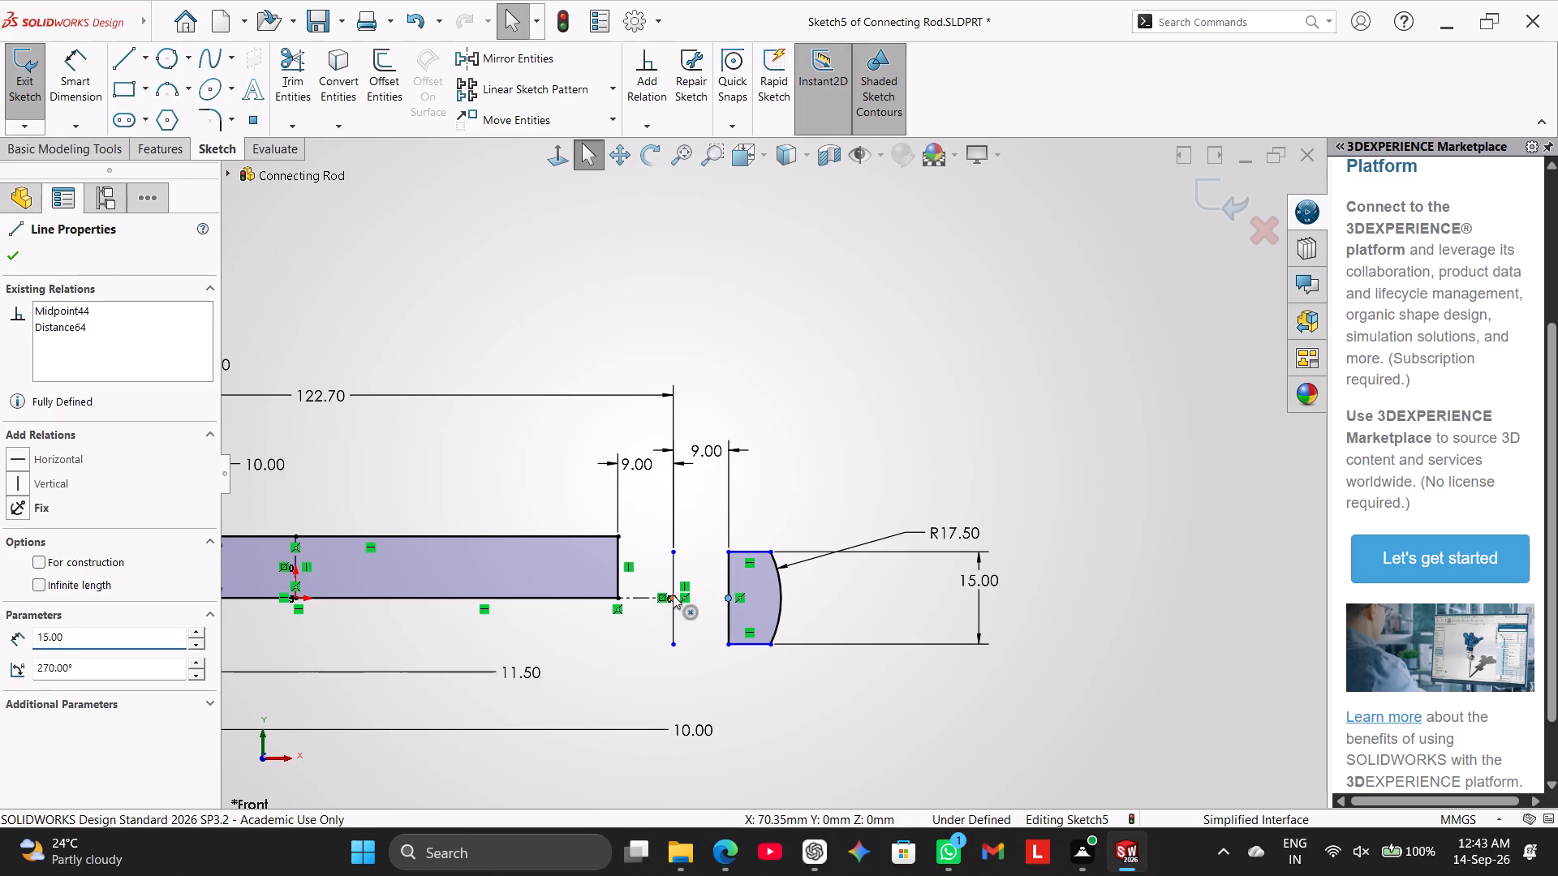
pyautogui.click(61, 545)
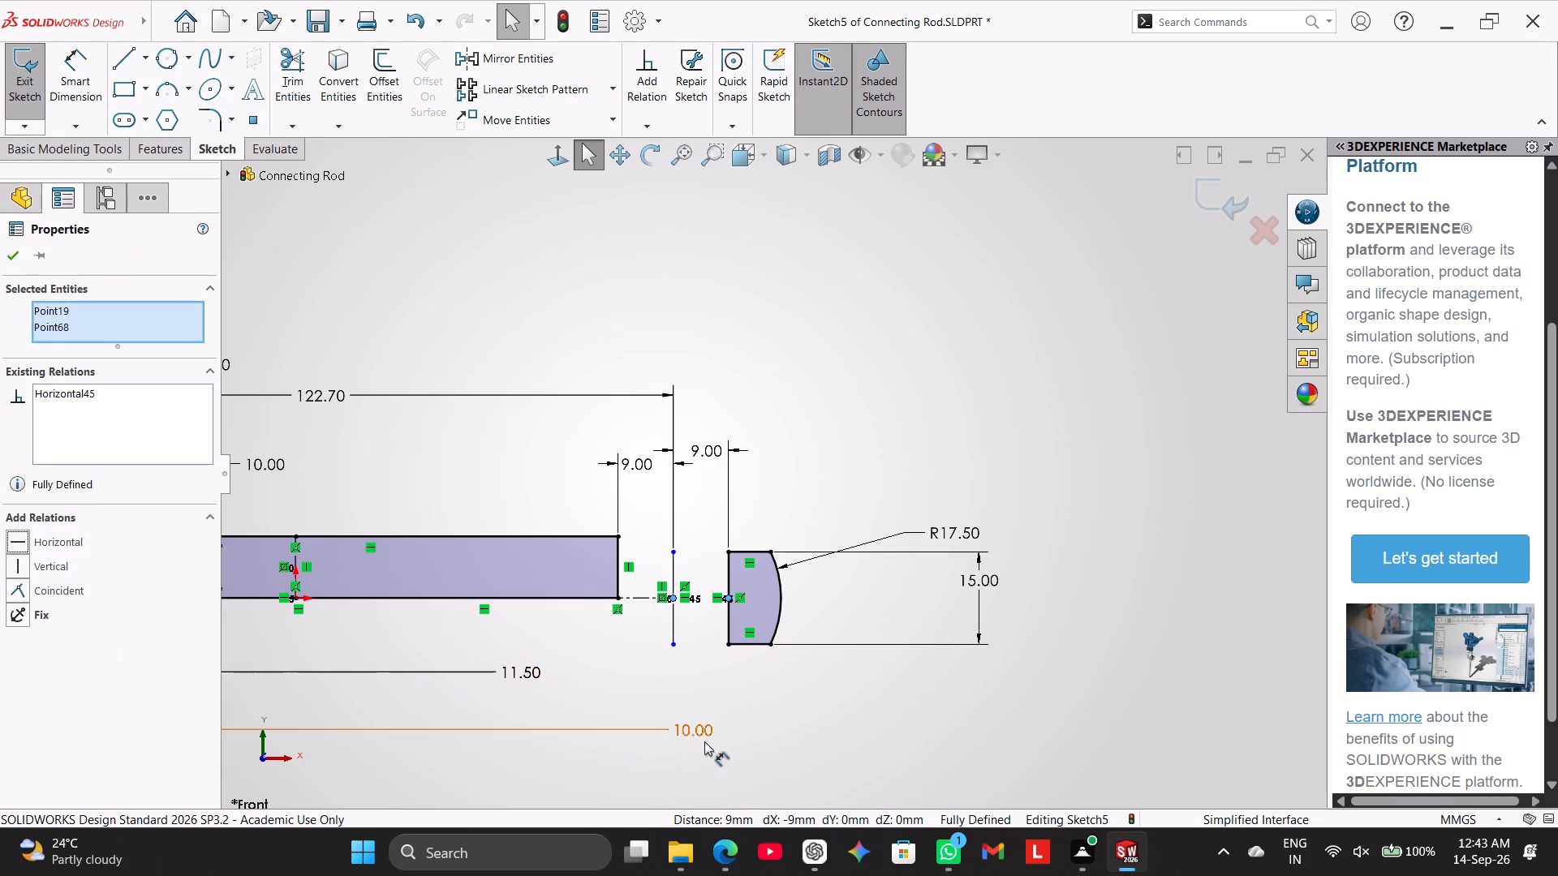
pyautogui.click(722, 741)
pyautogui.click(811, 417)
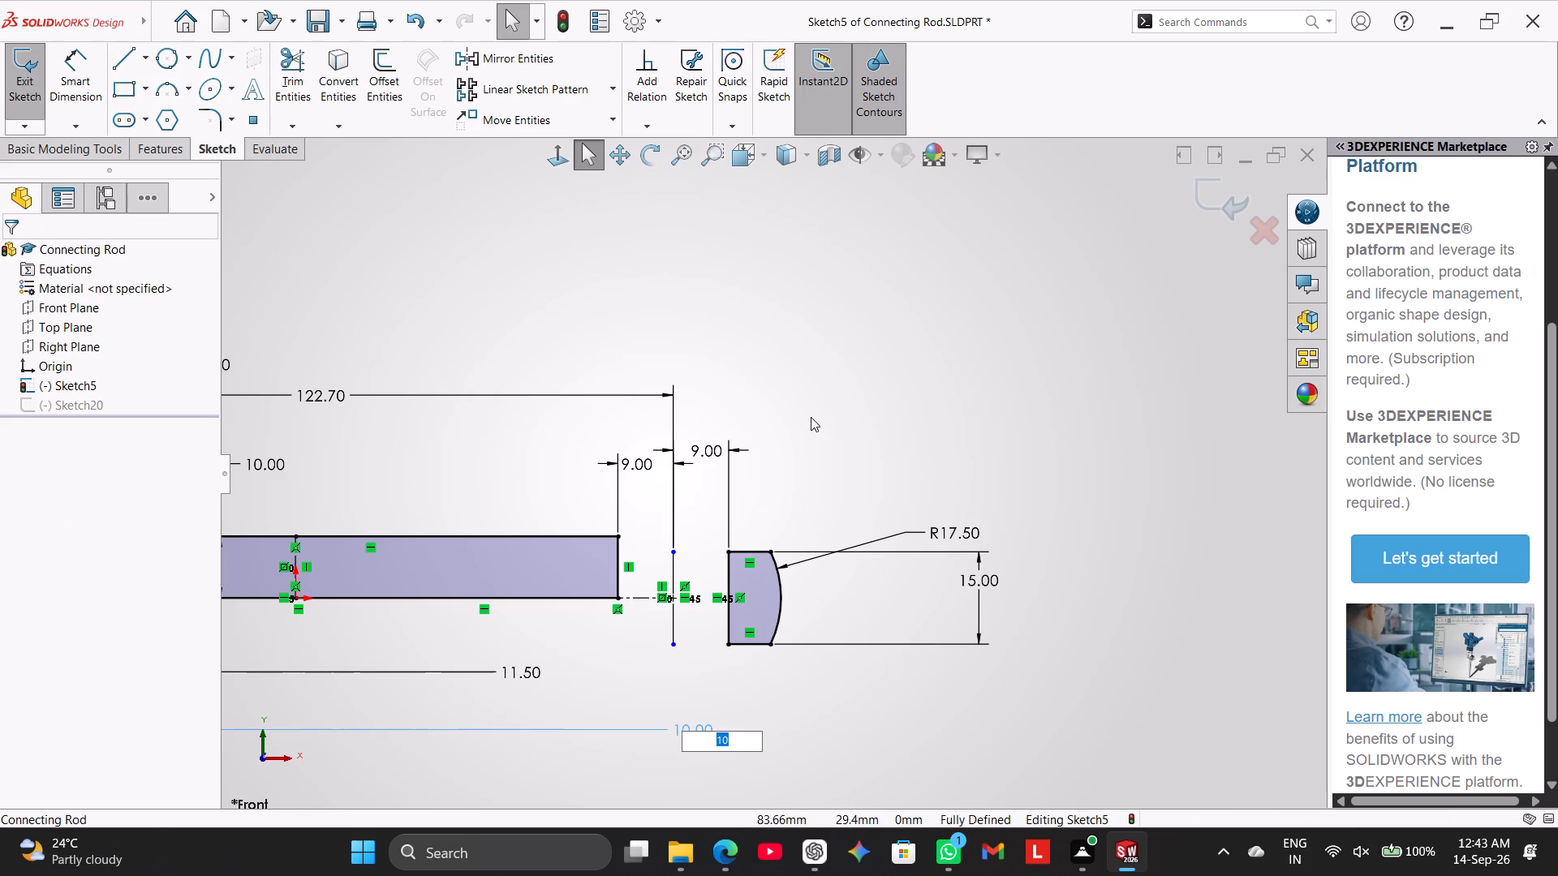
# Delete the extra vertical line inside the shank profile near the big end, together with its 11.50 mm dimension.
pyautogui.scroll(2, 807, 676)
pyautogui.scroll(-1, 706, 677)
pyautogui.scroll(2, 702, 671)
pyautogui.scroll(2, 570, 640)
pyautogui.scroll(-1, 553, 632)
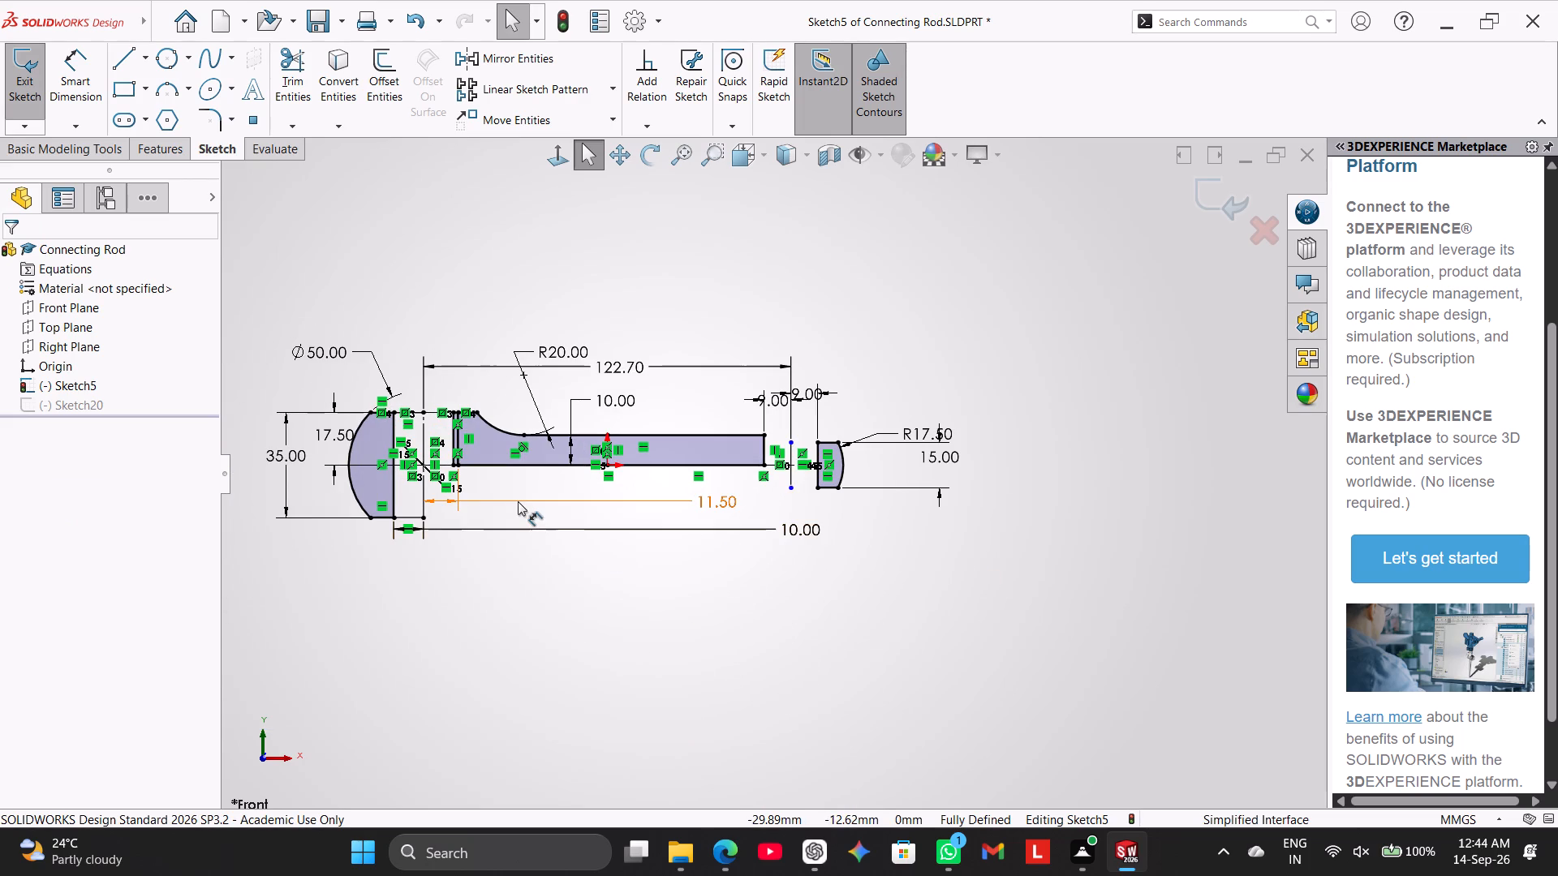
pyautogui.scroll(-1, 501, 434)
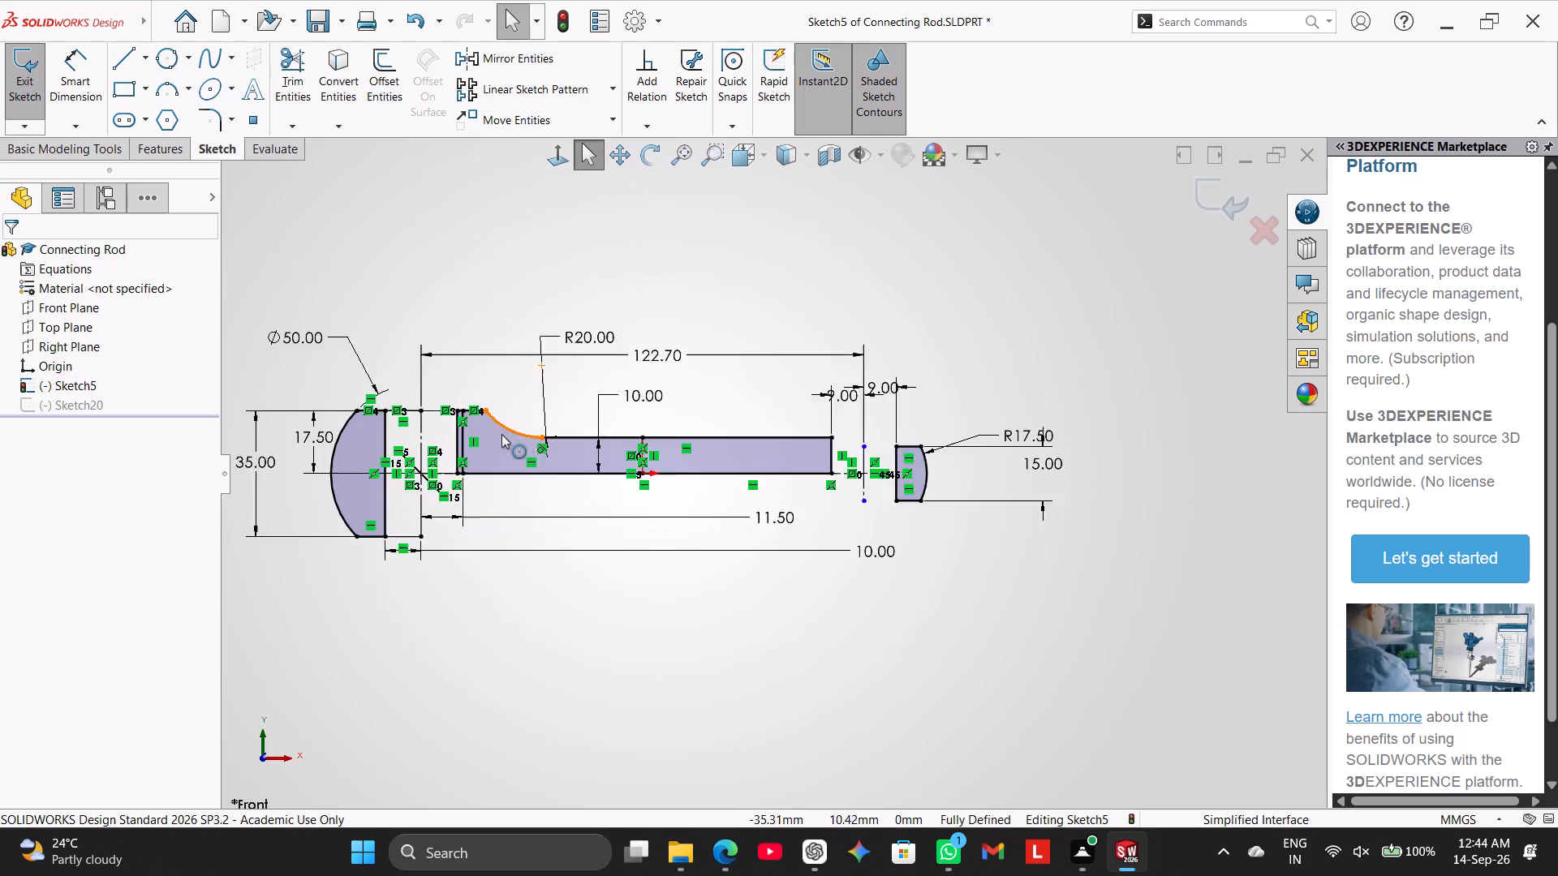
pyautogui.scroll(-6, 501, 434)
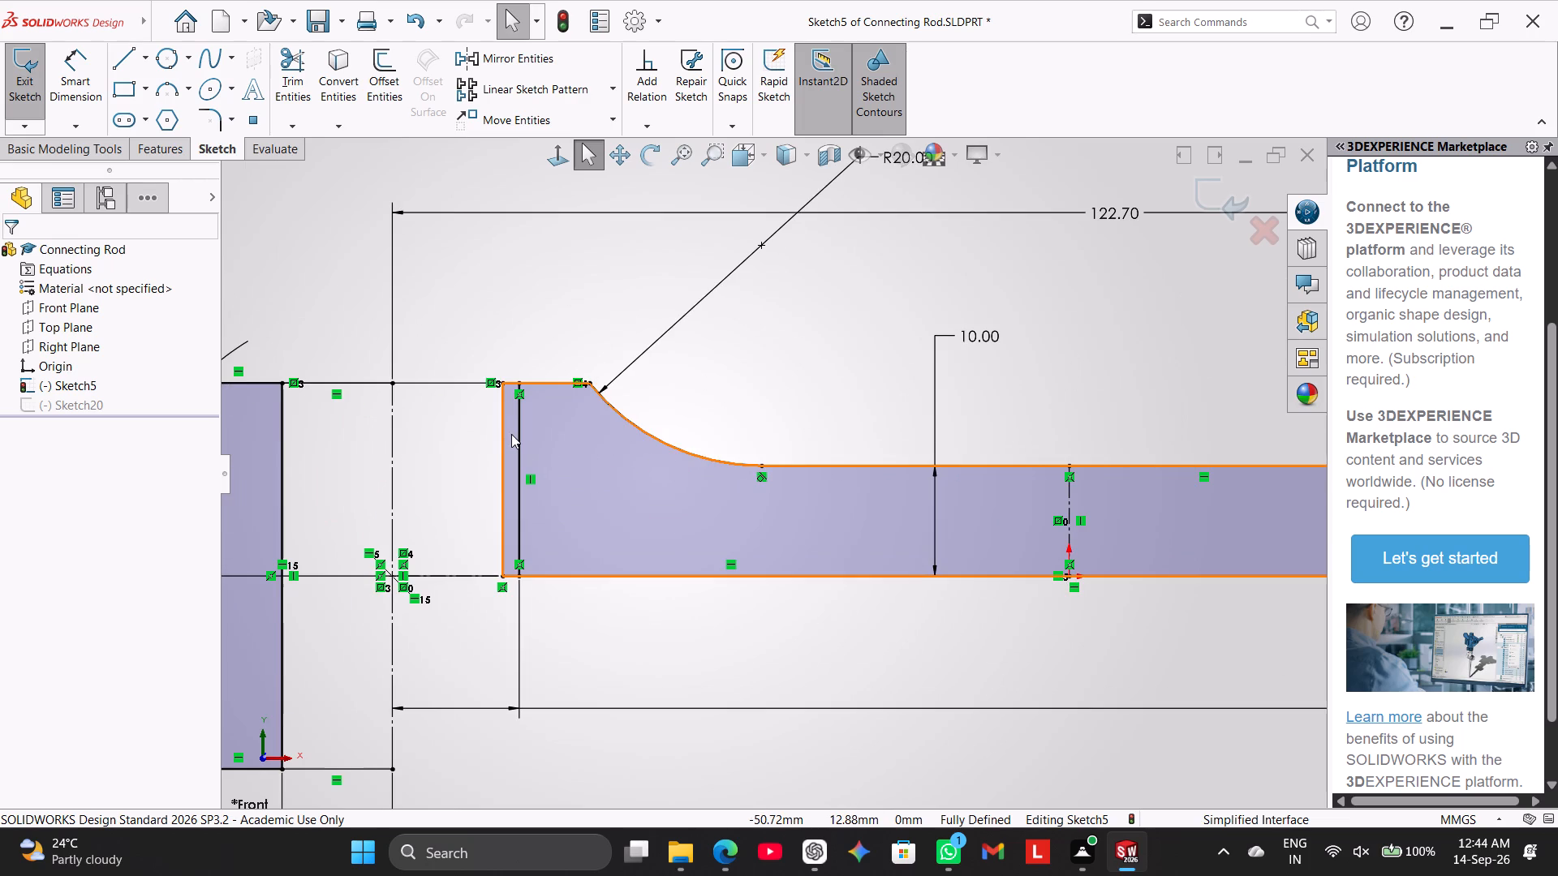
pyautogui.scroll(2, 534, 439)
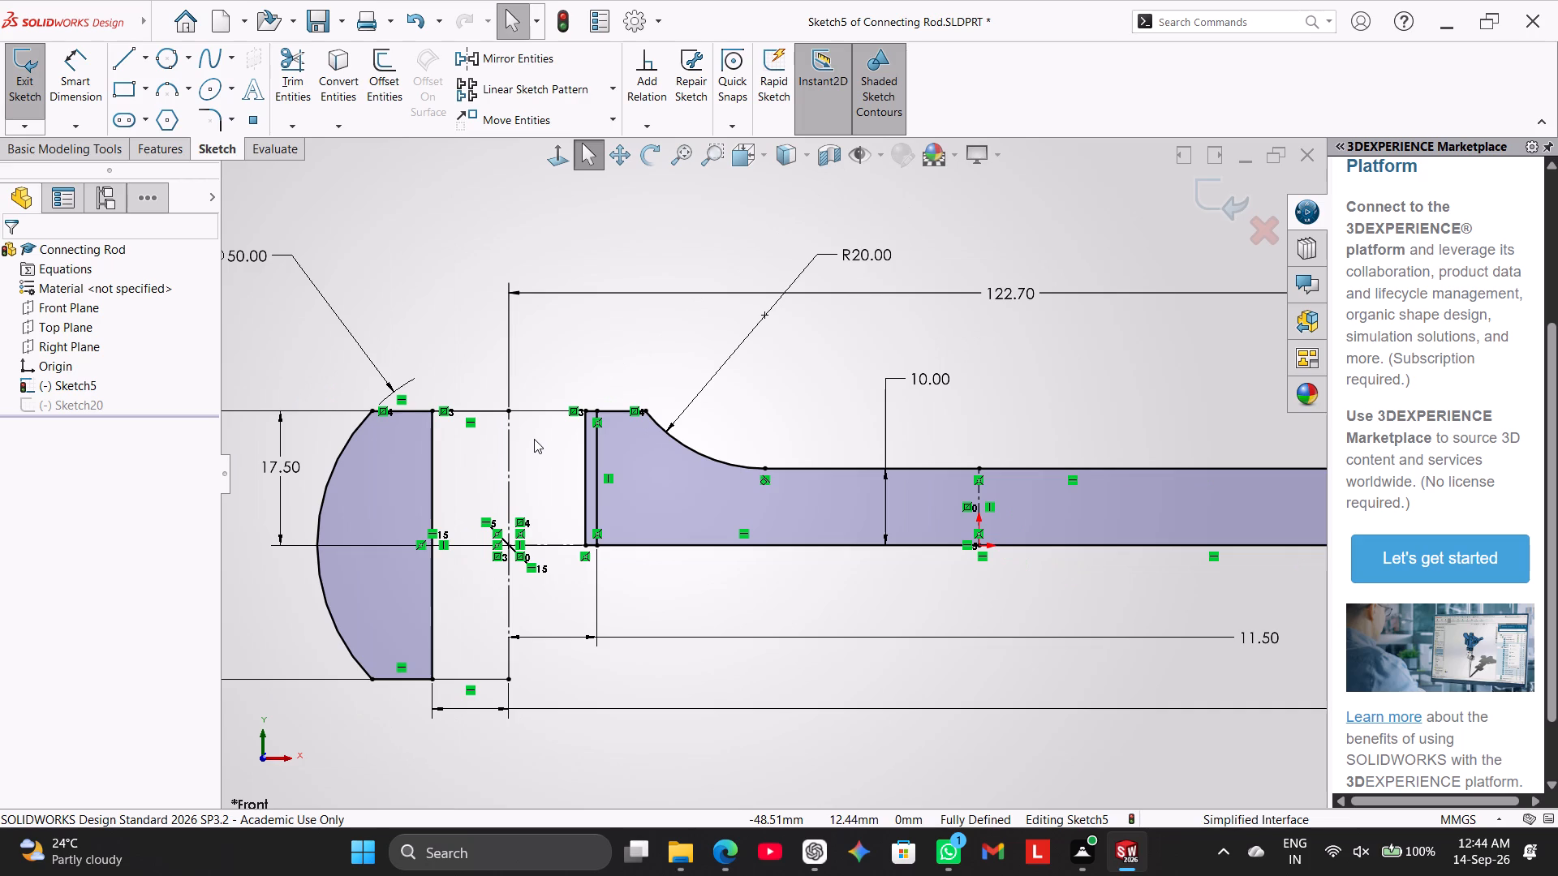
pyautogui.scroll(2, 534, 439)
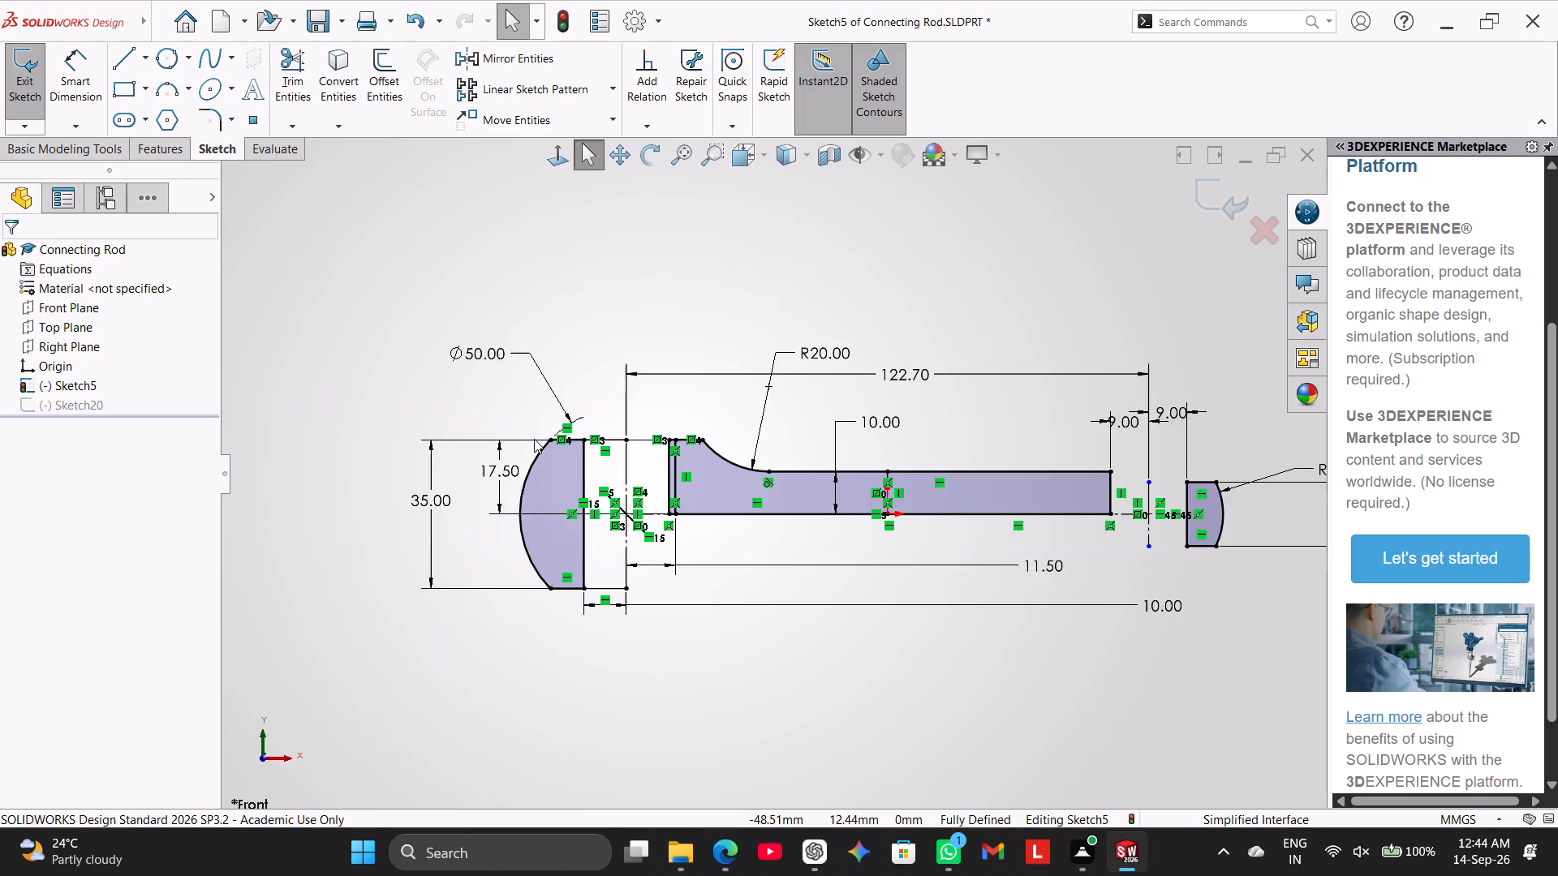
pyautogui.scroll(1, 534, 439)
pyautogui.scroll(-5, 702, 450)
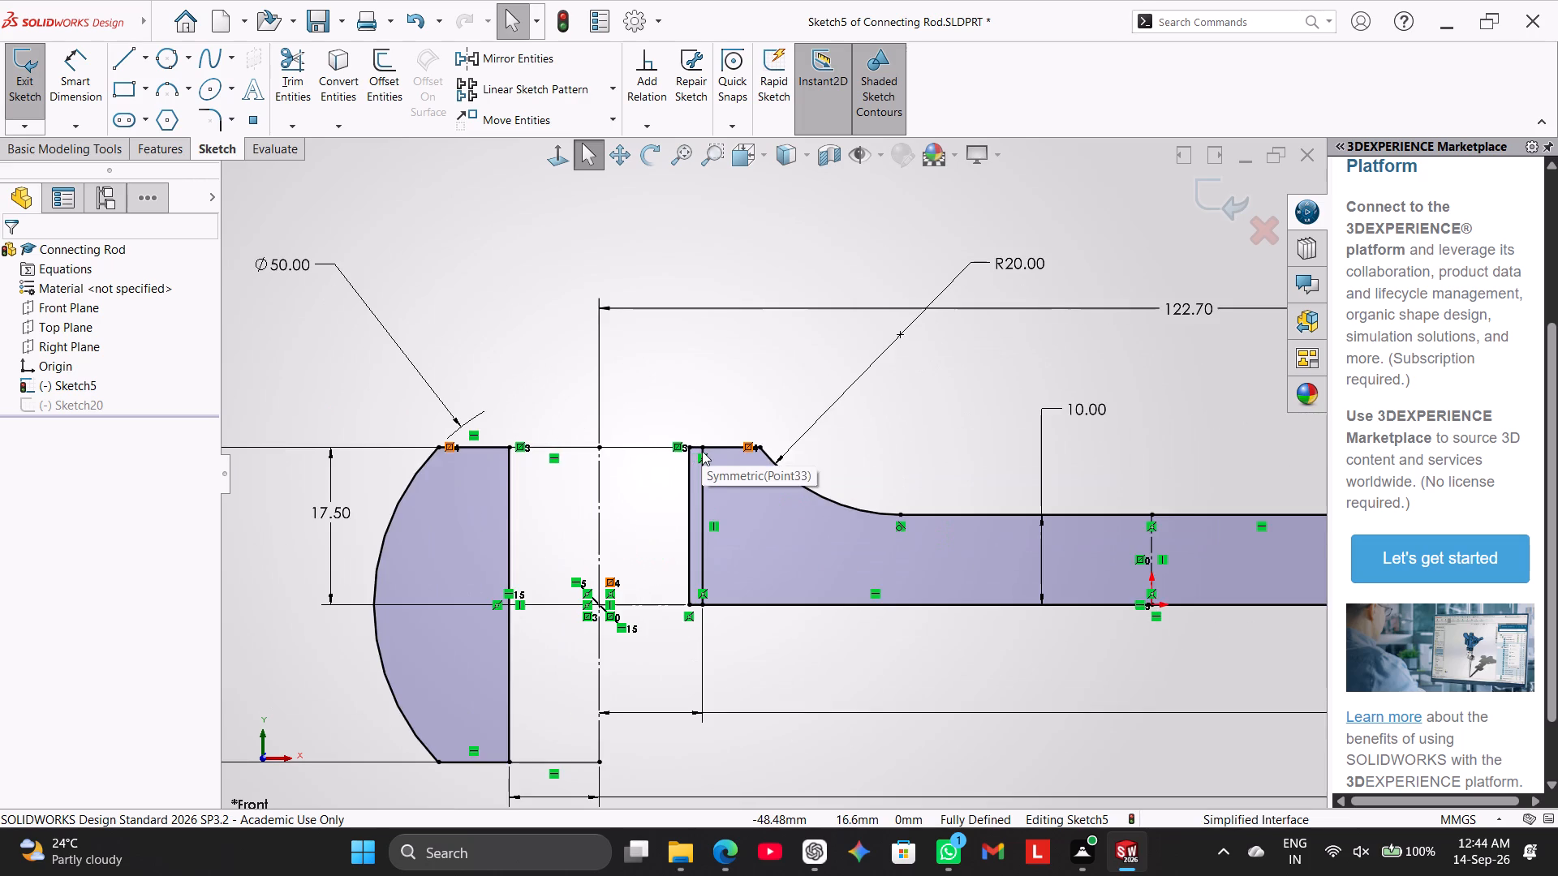
pyautogui.scroll(-2, 702, 451)
pyautogui.scroll(4, 702, 451)
pyautogui.scroll(1, 884, 565)
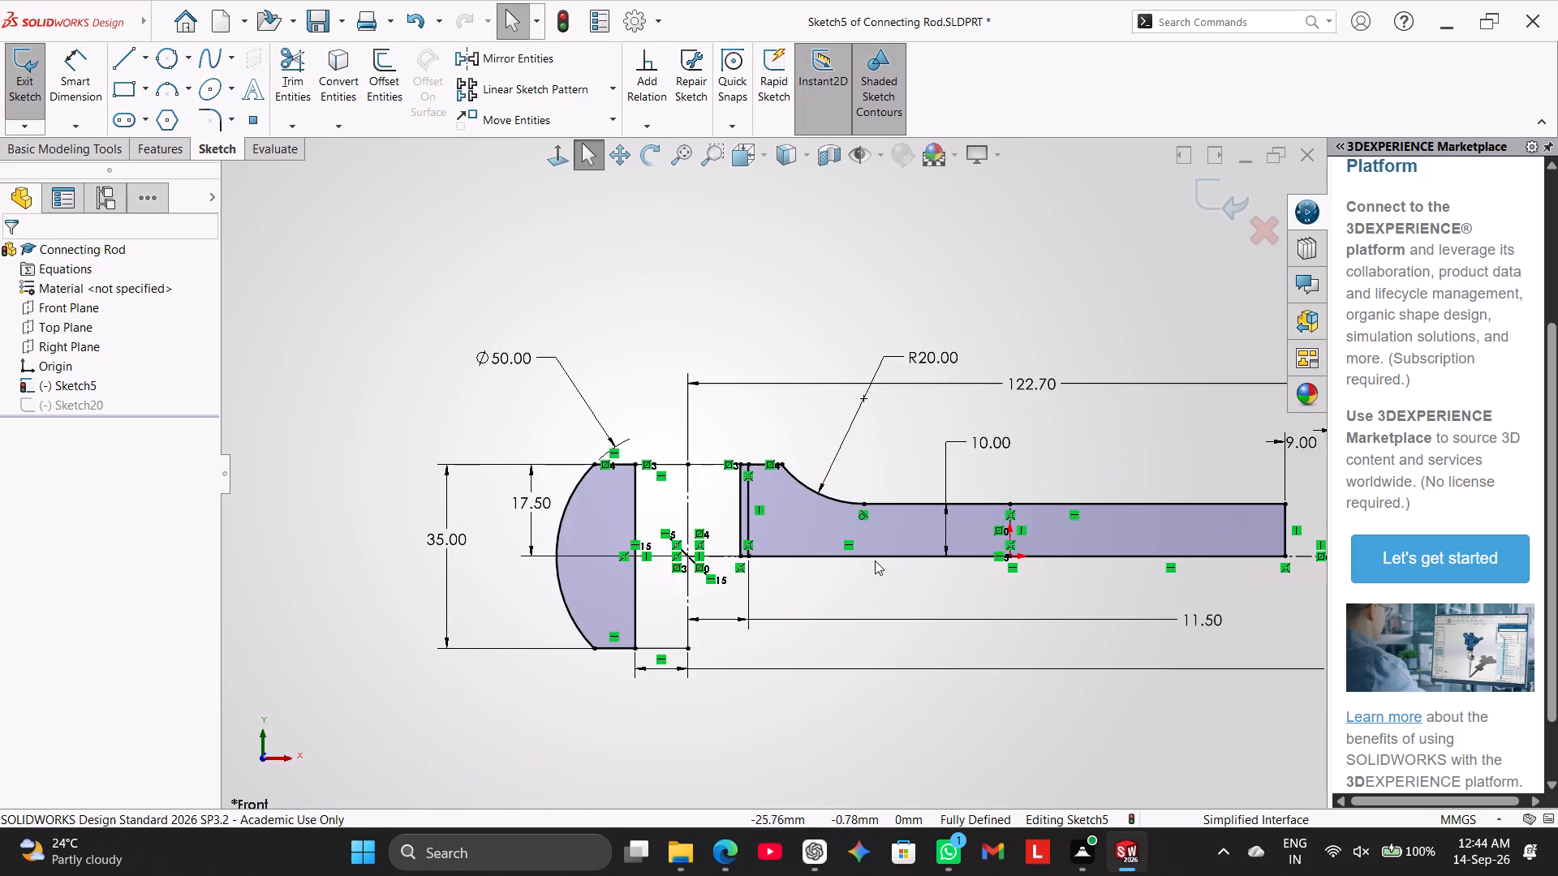
pyautogui.scroll(-5, 830, 529)
pyautogui.rightClick(655, 433)
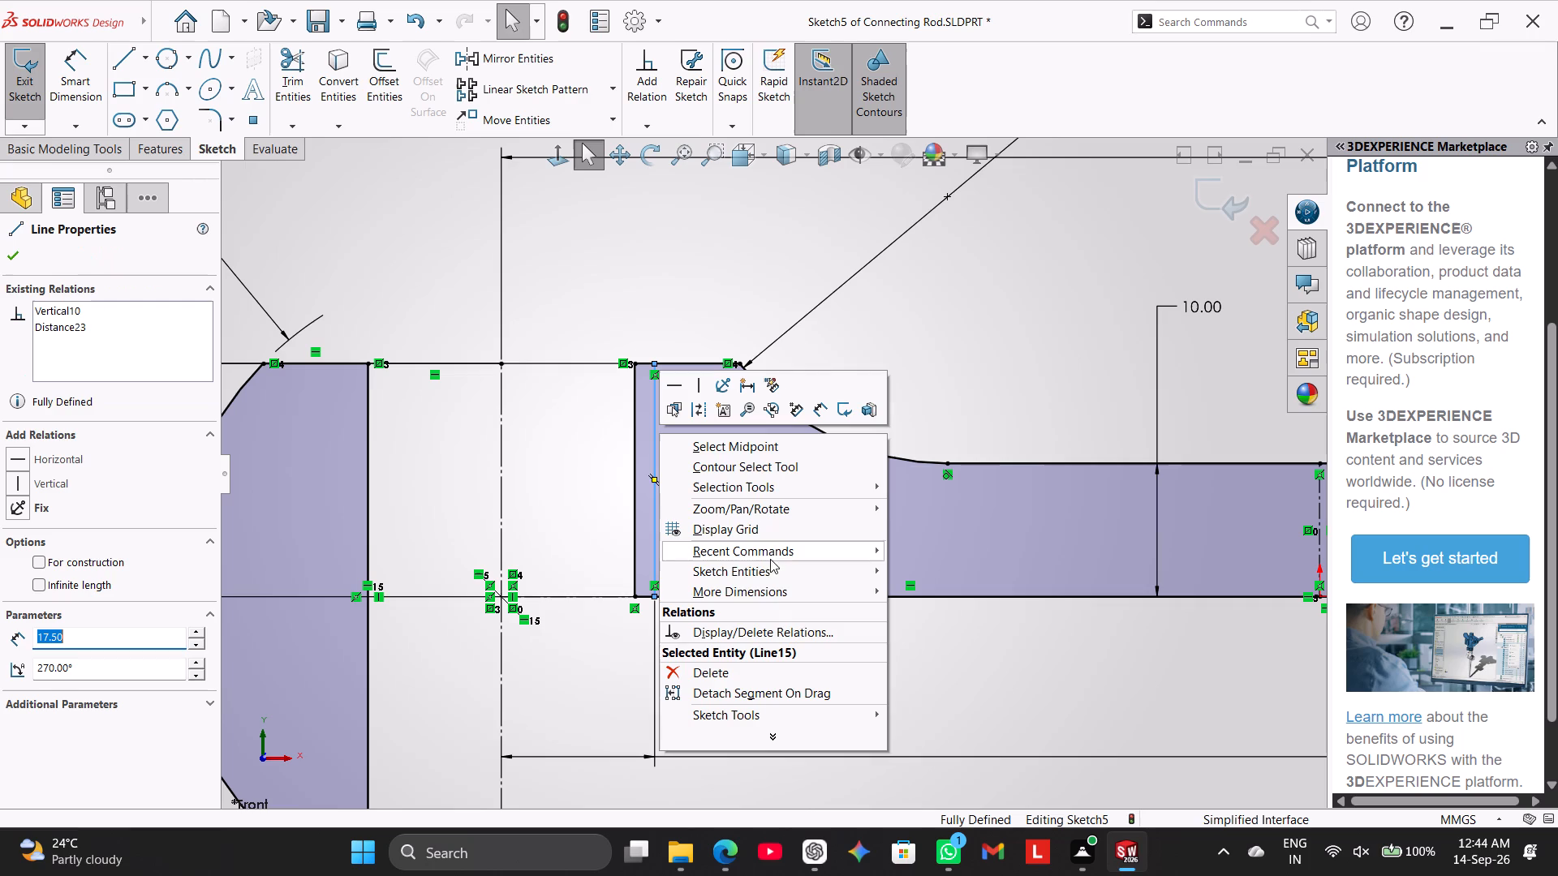
pyautogui.click(741, 672)
pyautogui.click(690, 423)
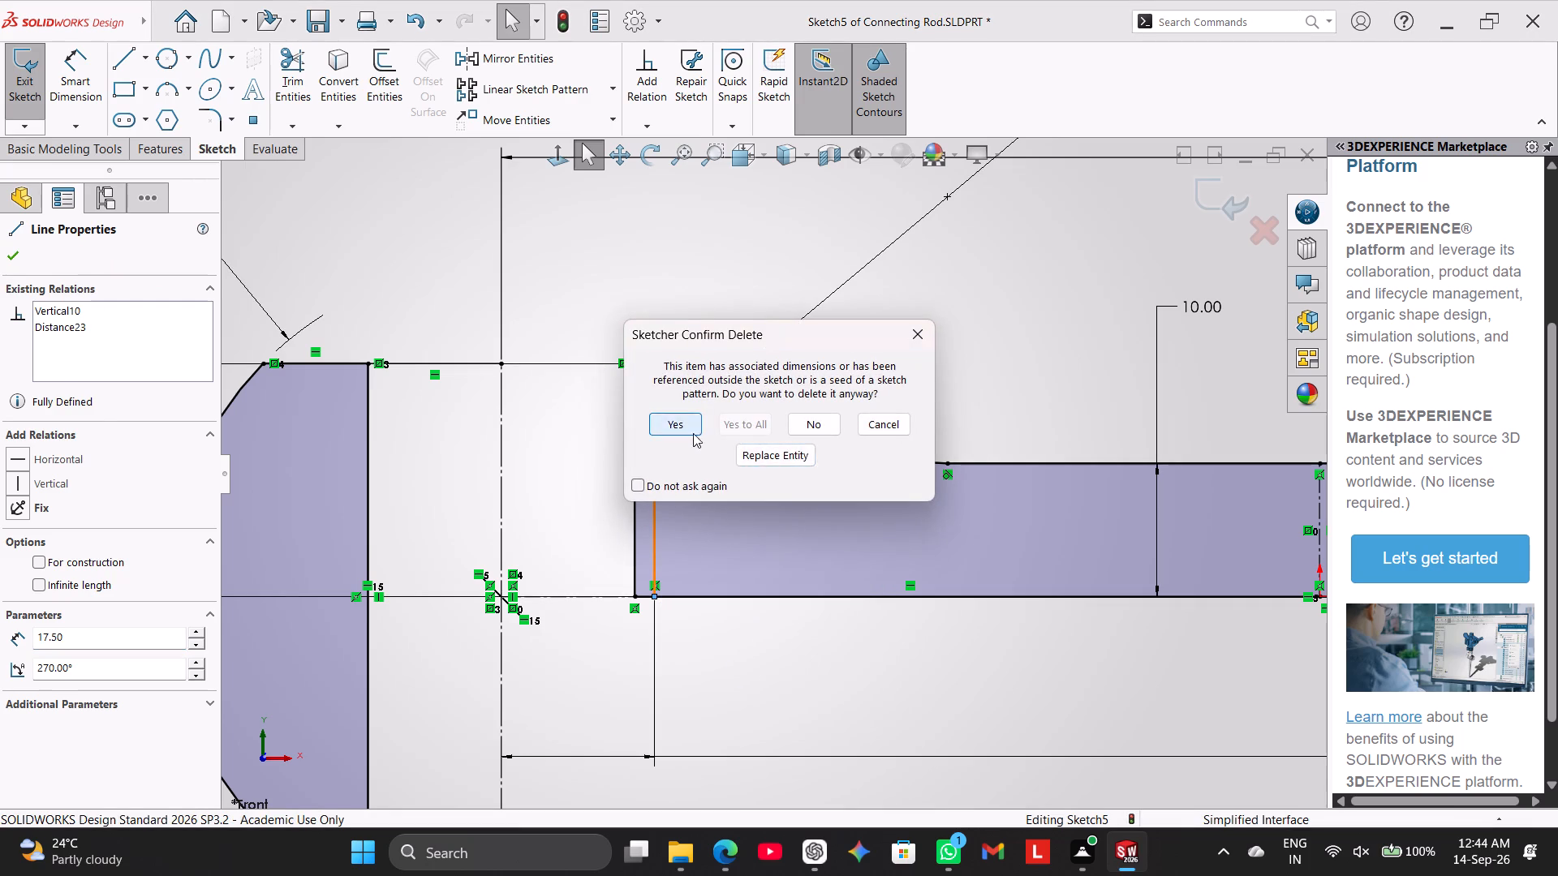
# Revolve the shank region of Sketch5 through 360° about the profile's lower horizontal line.
pyautogui.scroll(6, 786, 642)
pyautogui.scroll(2, 766, 535)
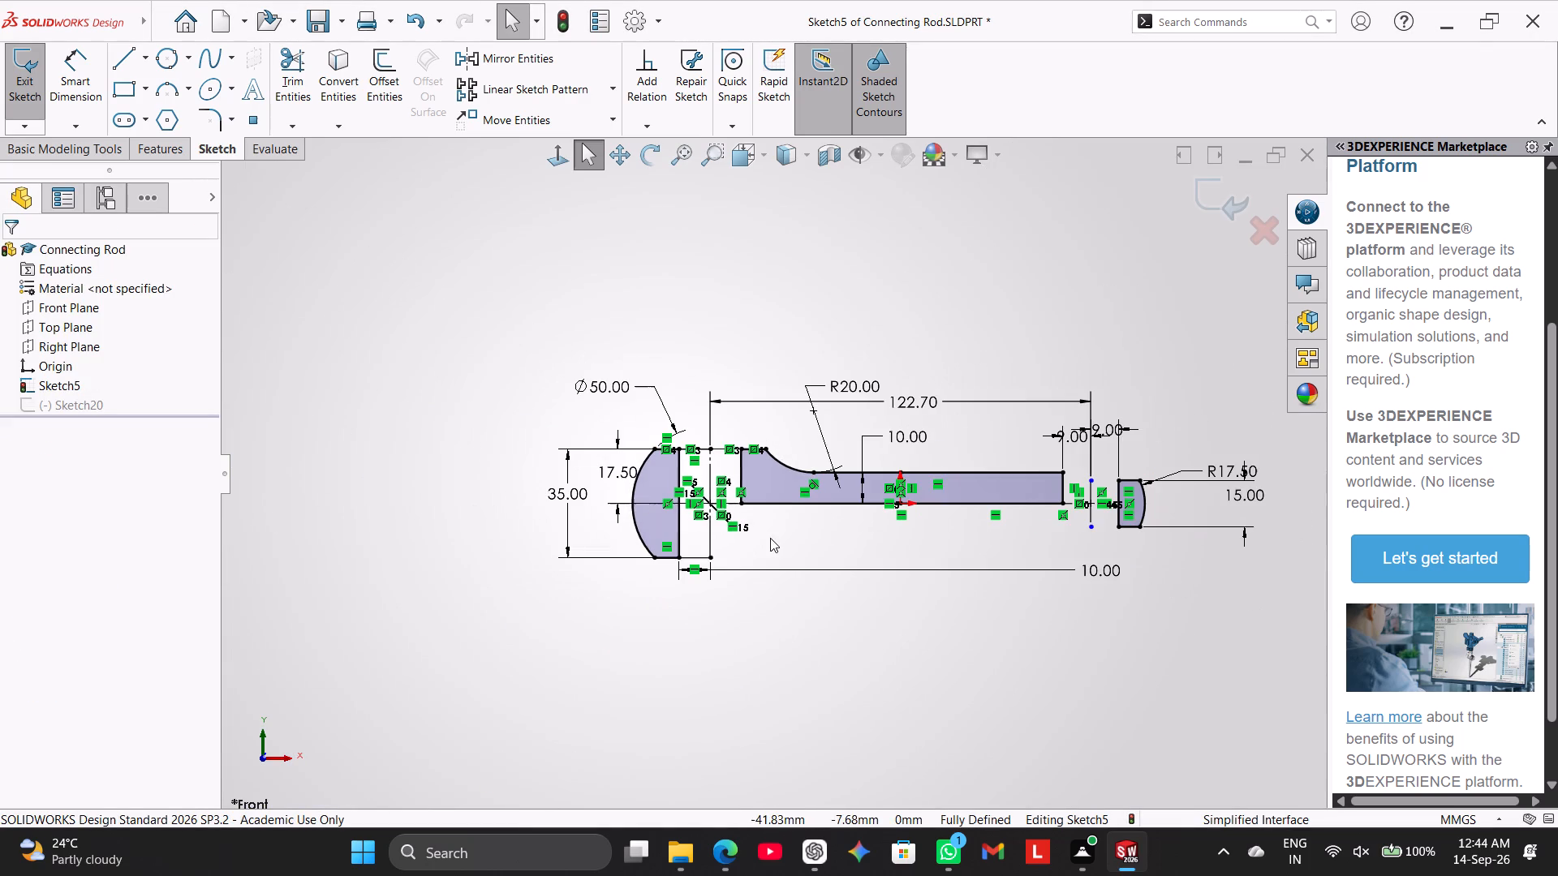
pyautogui.scroll(-1, 1114, 512)
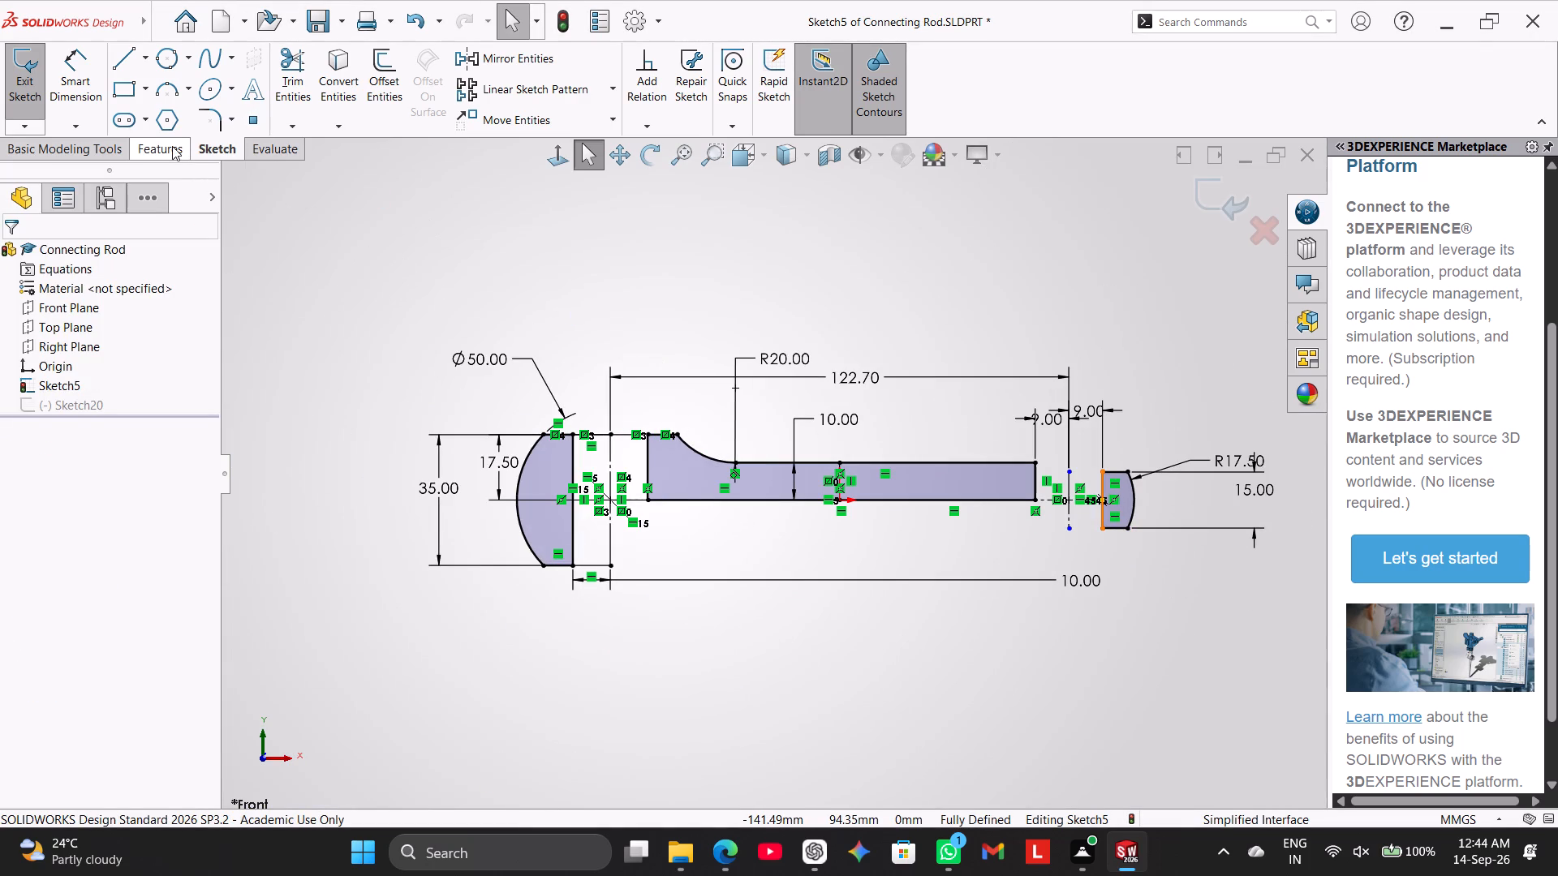
pyautogui.click(174, 148)
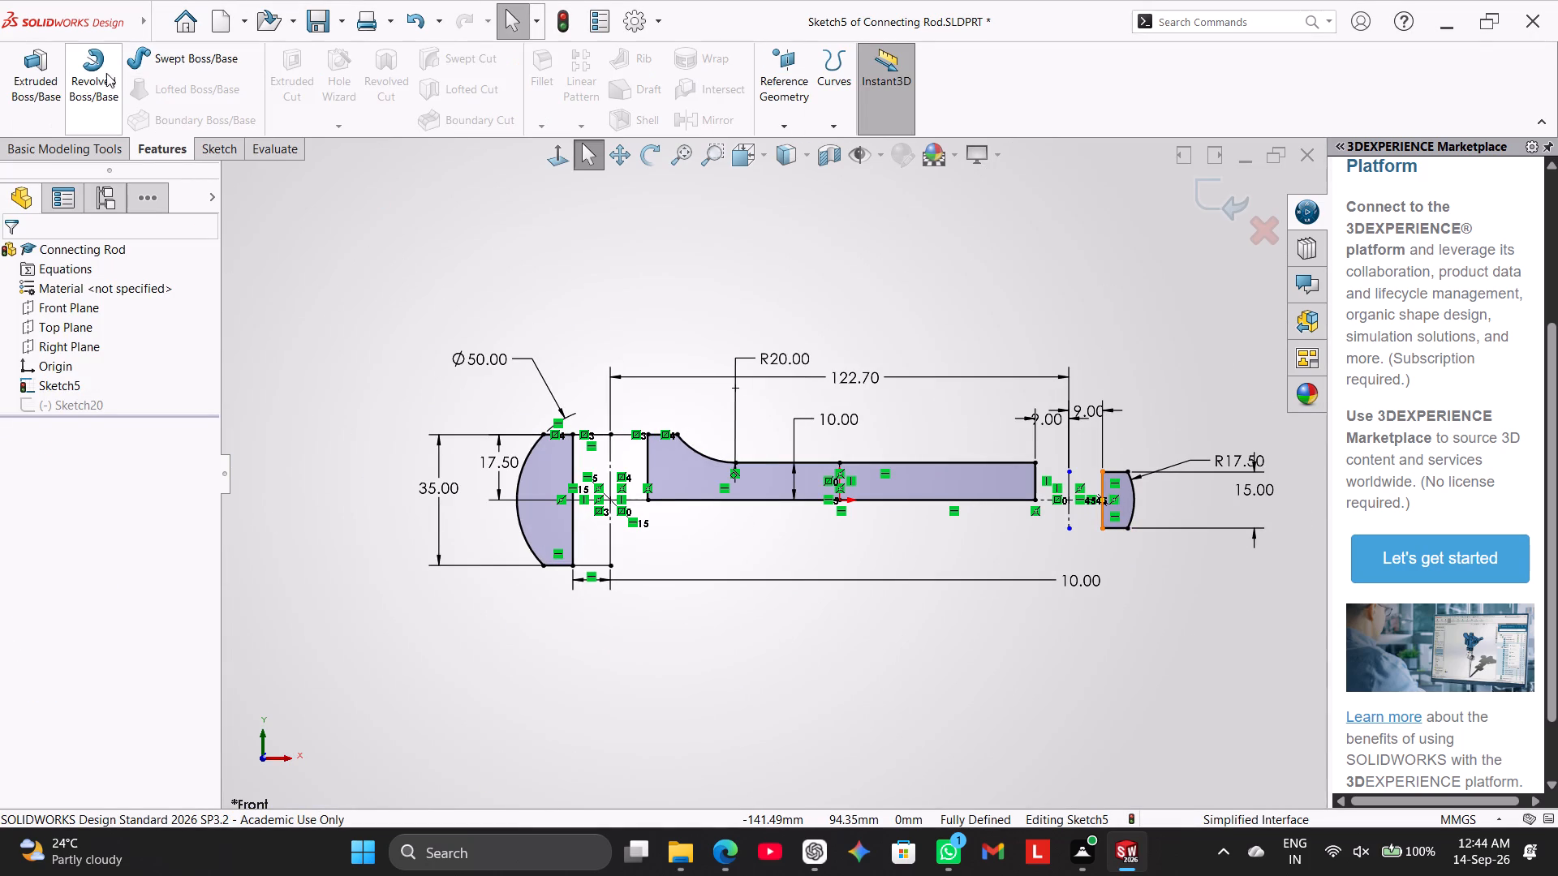
pyautogui.click(106, 73)
pyautogui.click(650, 444)
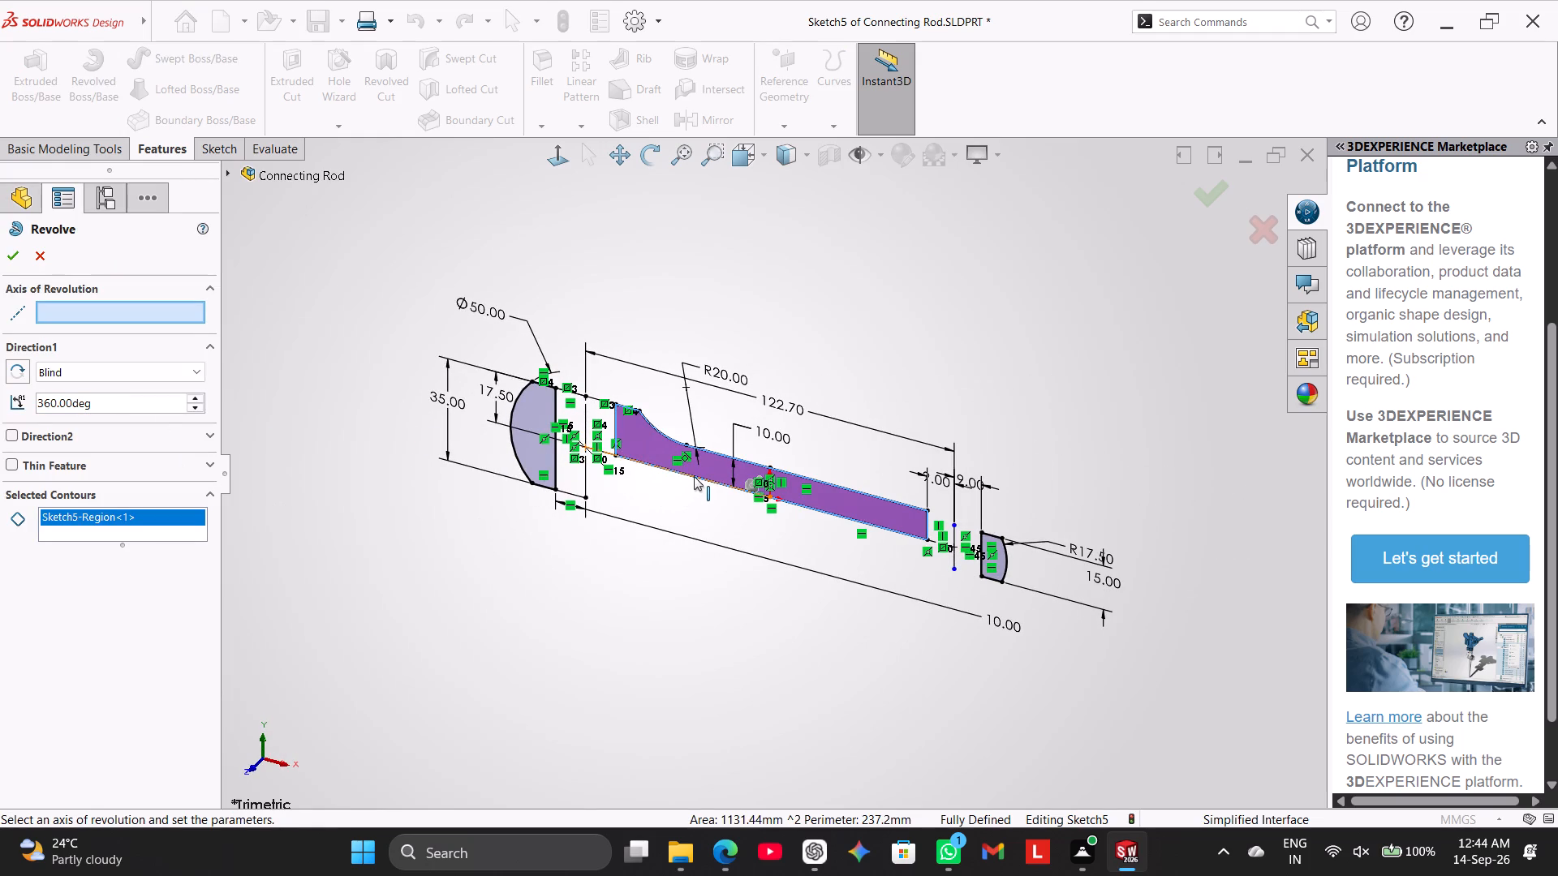
pyautogui.click(175, 316)
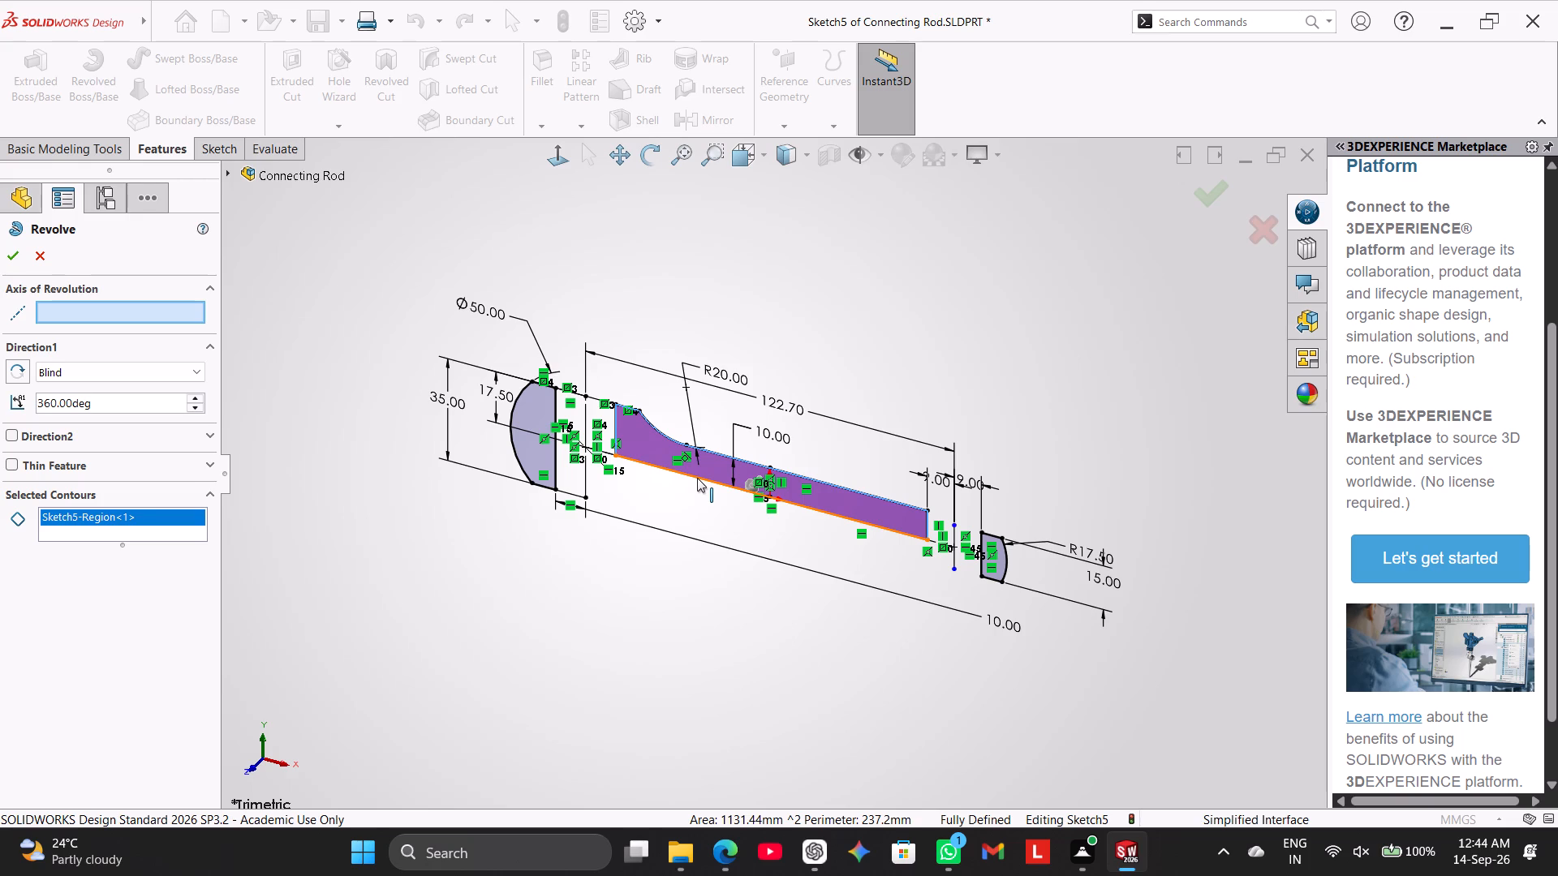
pyautogui.click(697, 478)
pyautogui.click(20, 262)
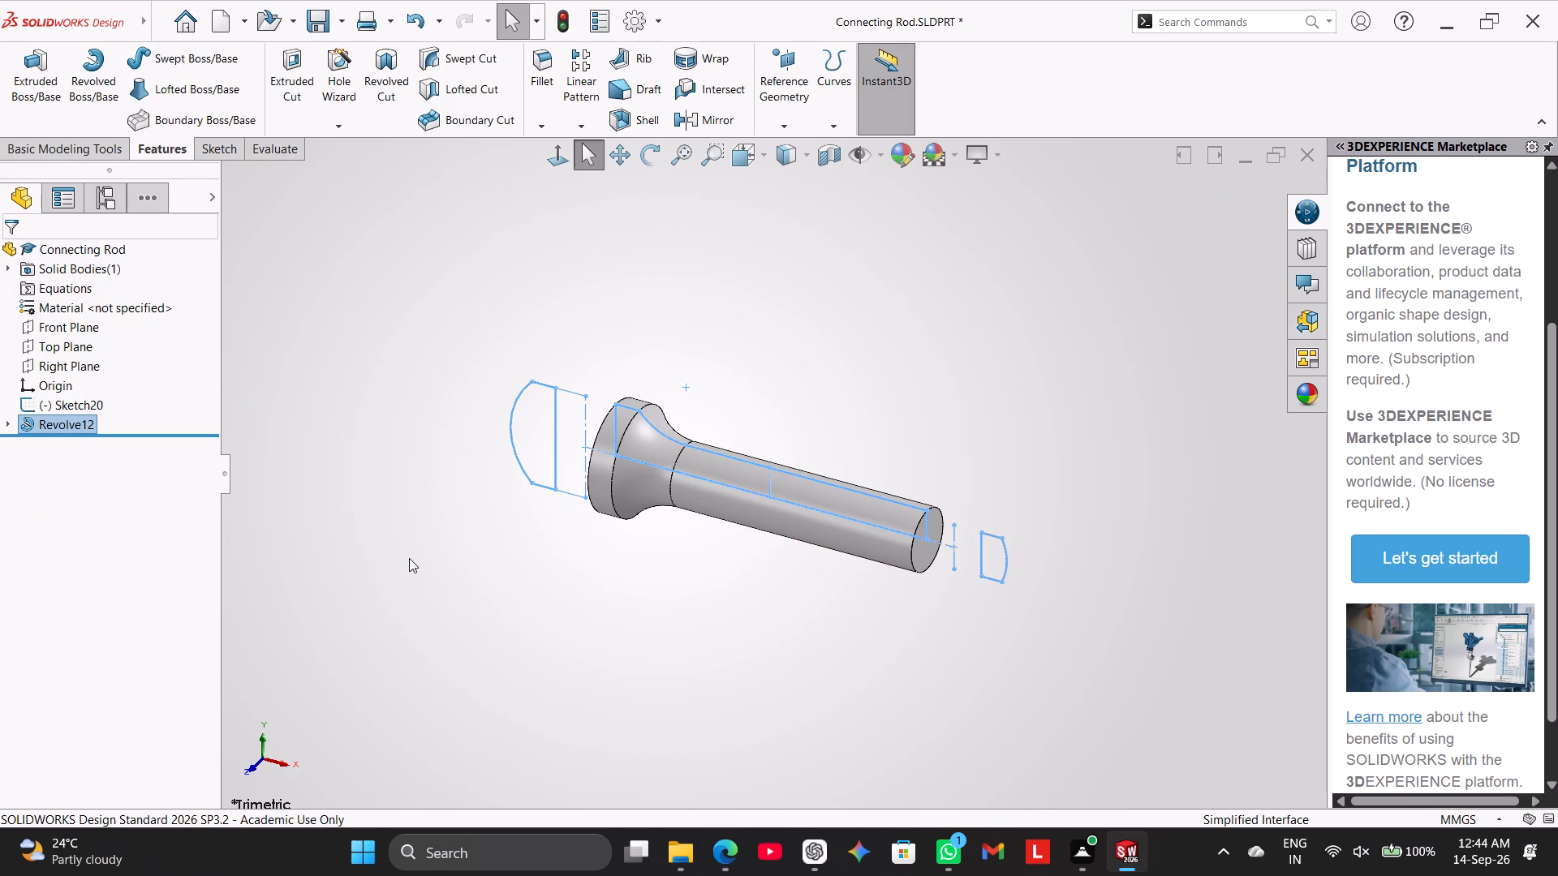
# Revolve the big end cap region of Sketch5 through 360° about the big end's vertical centerline, merging it with the shank.
pyautogui.moveTo(409, 553); pyautogui.dragTo(415, 571, button='middle')
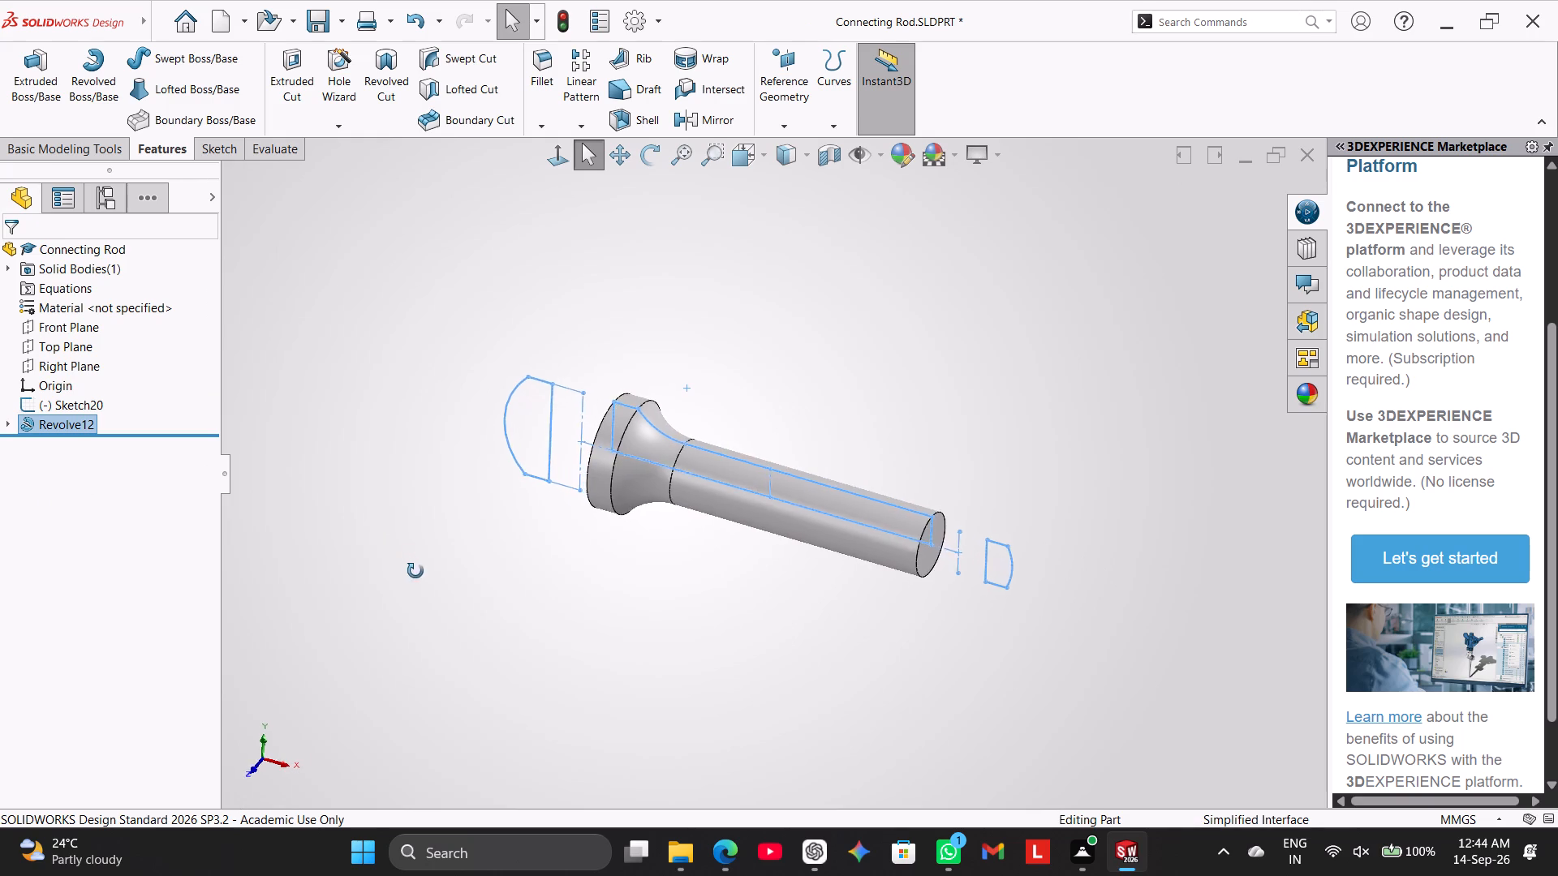
pyautogui.moveTo(415, 571); pyautogui.dragTo(420, 543, button='middle')
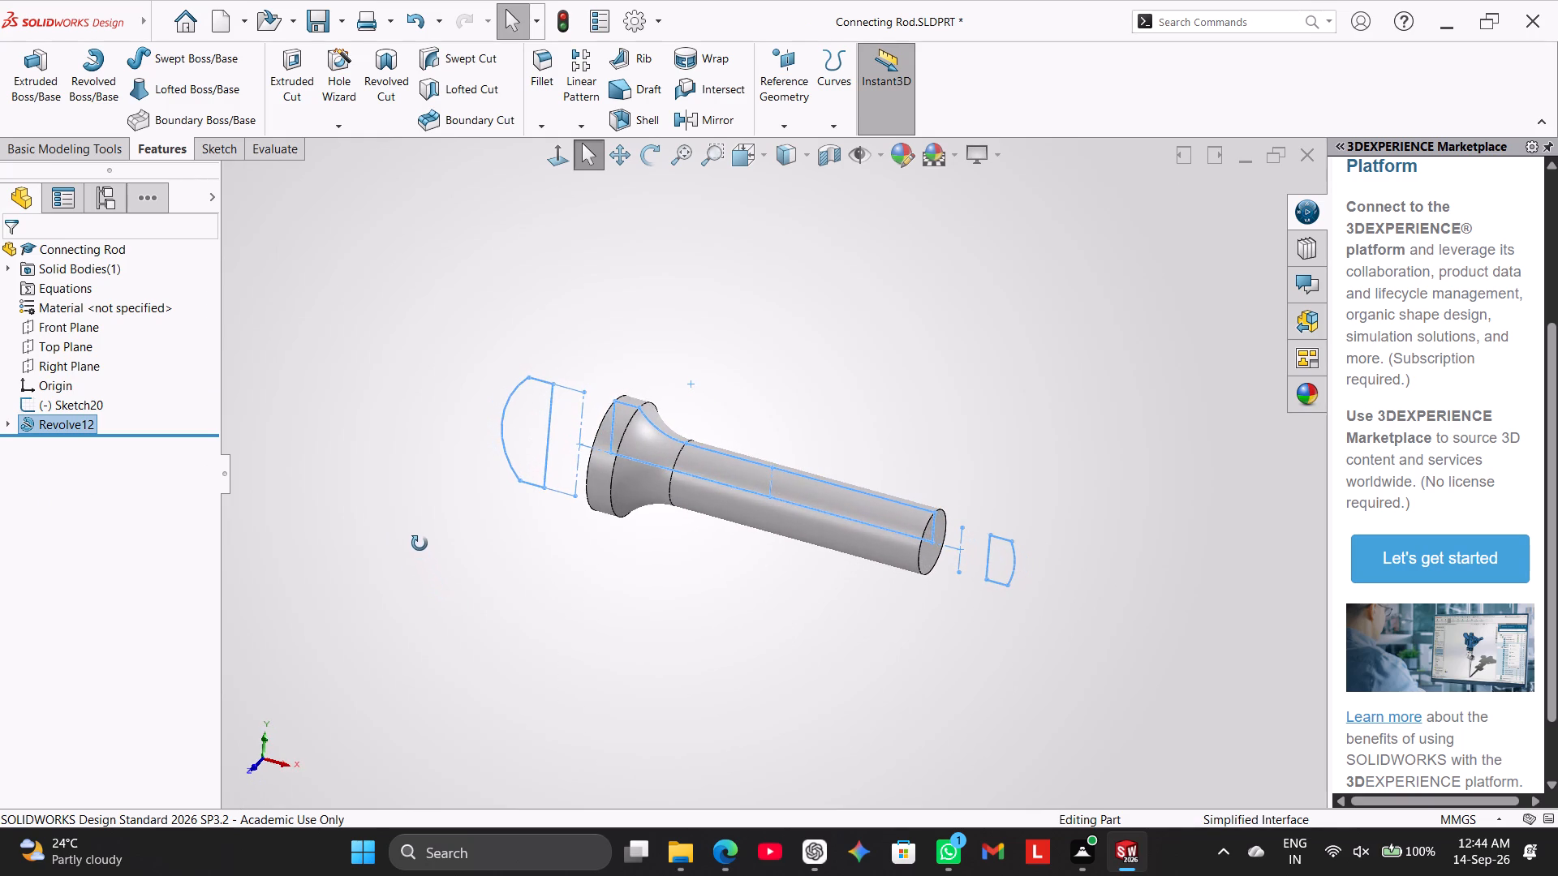
pyautogui.moveTo(420, 543); pyautogui.dragTo(420, 540, button='middle')
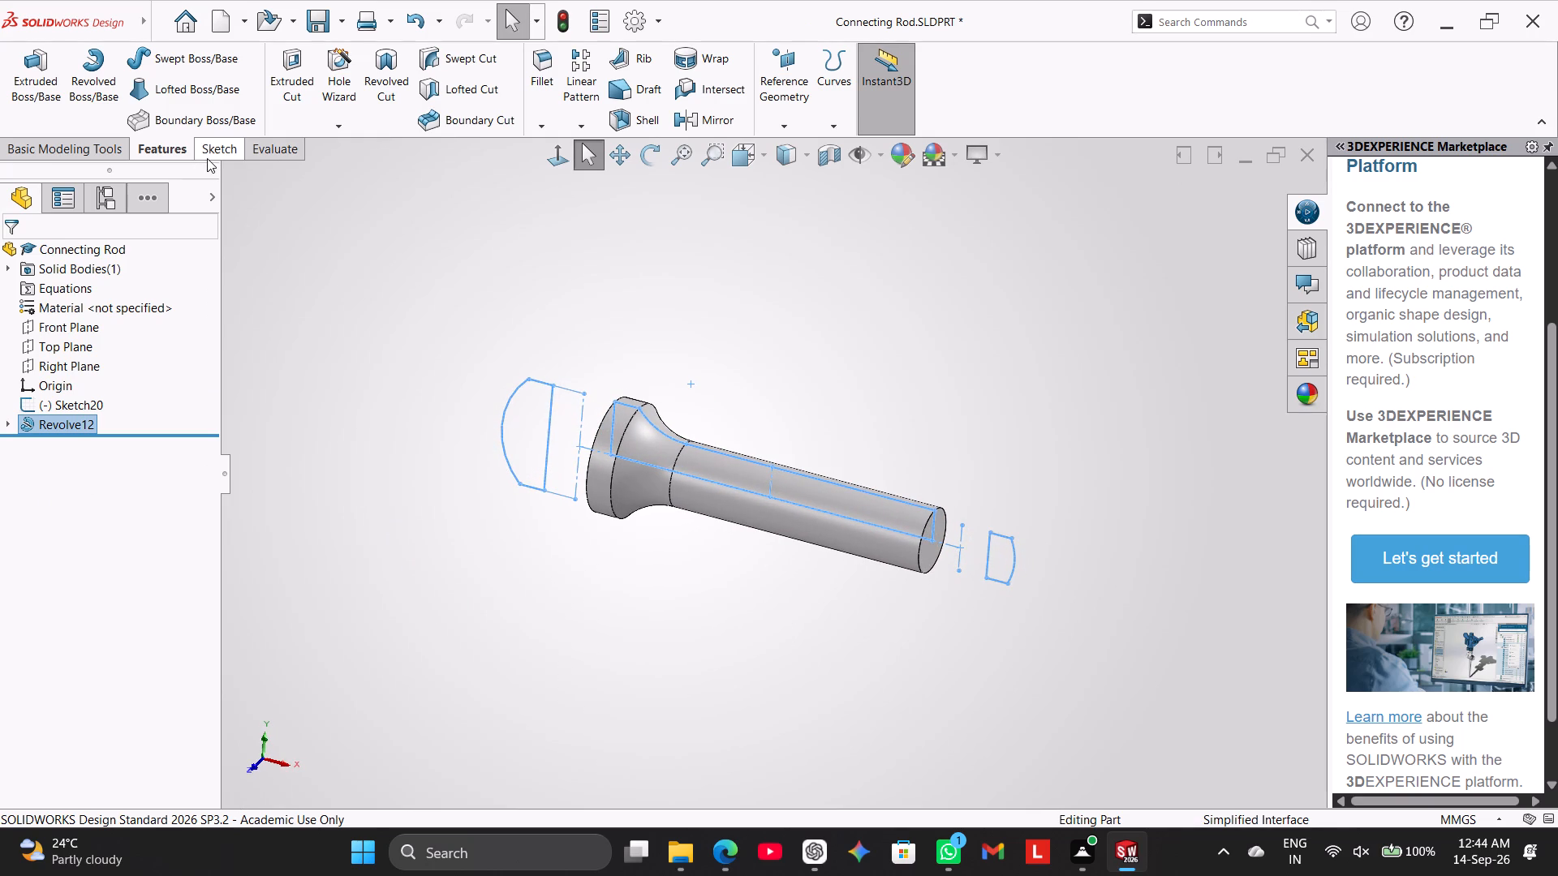
pyautogui.click(212, 155)
pyautogui.click(164, 142)
pyautogui.click(95, 79)
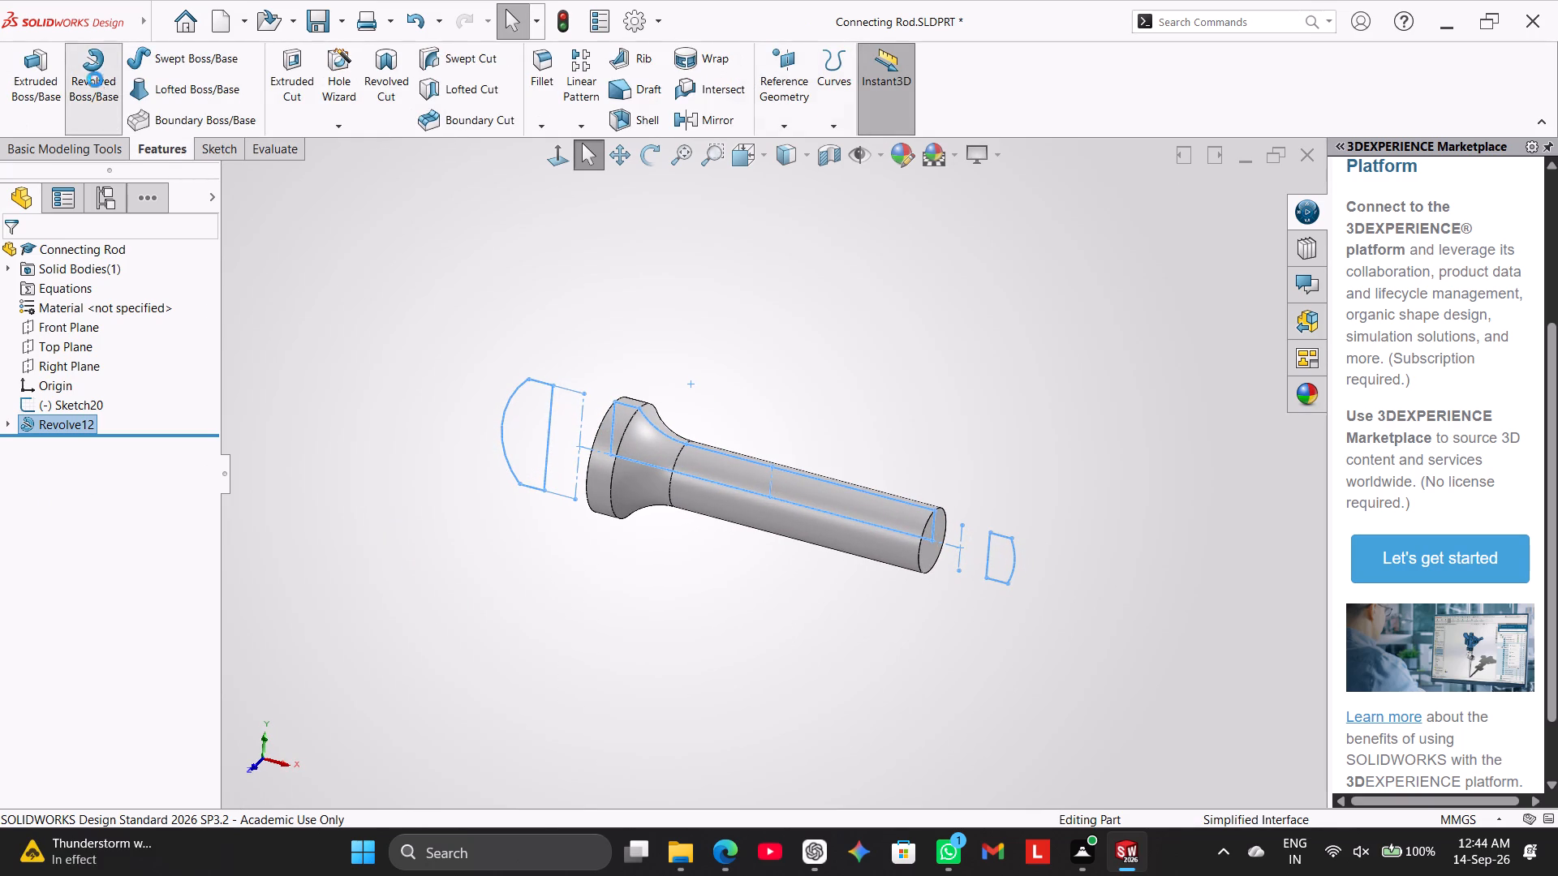
pyautogui.click(230, 170)
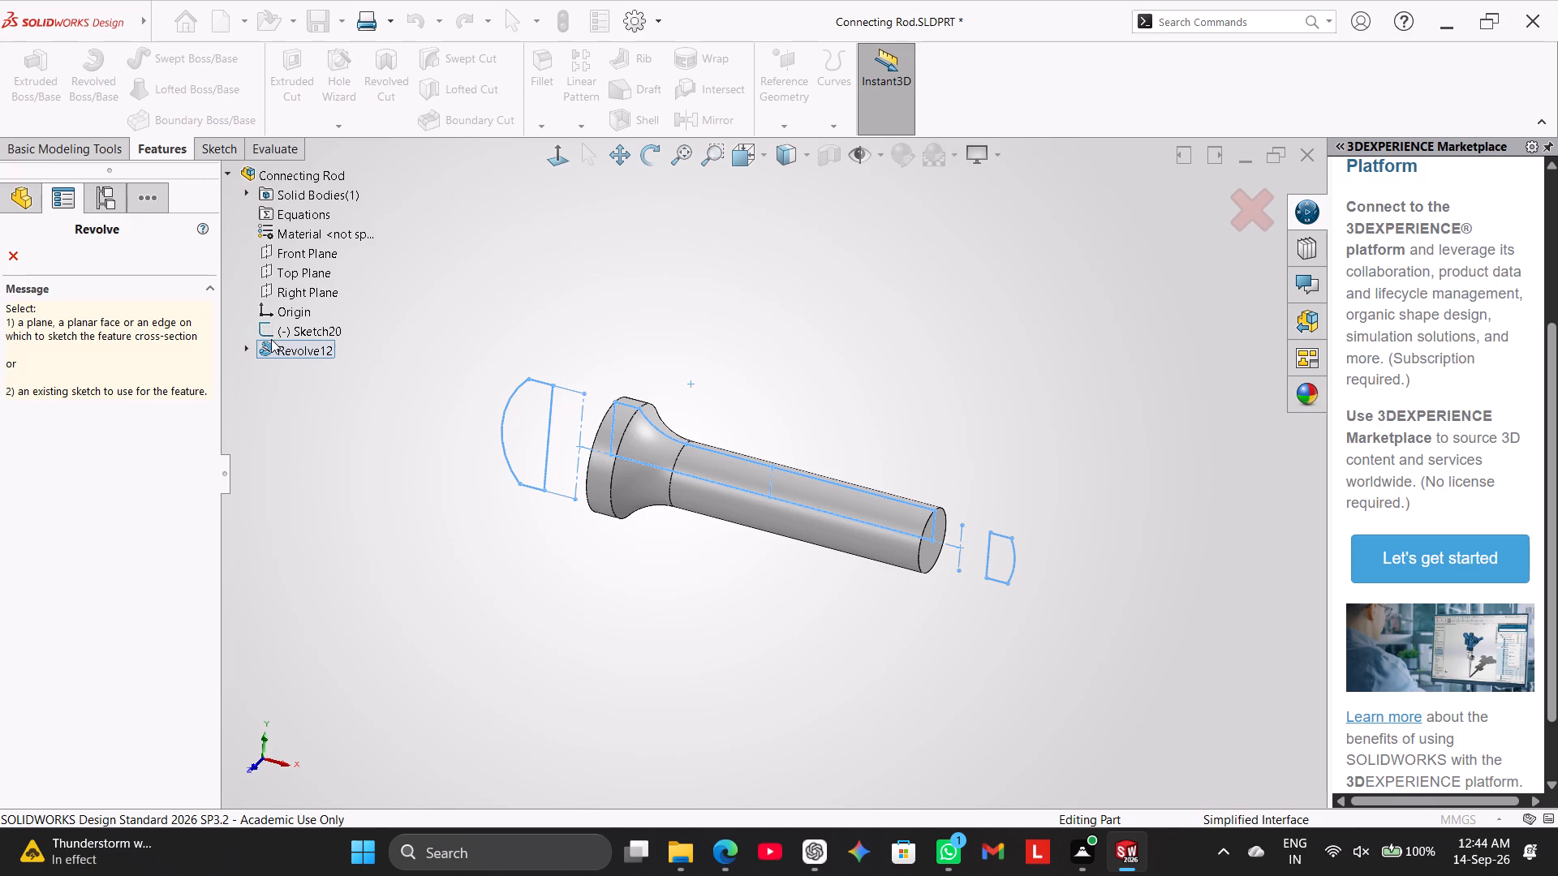
pyautogui.click(243, 350)
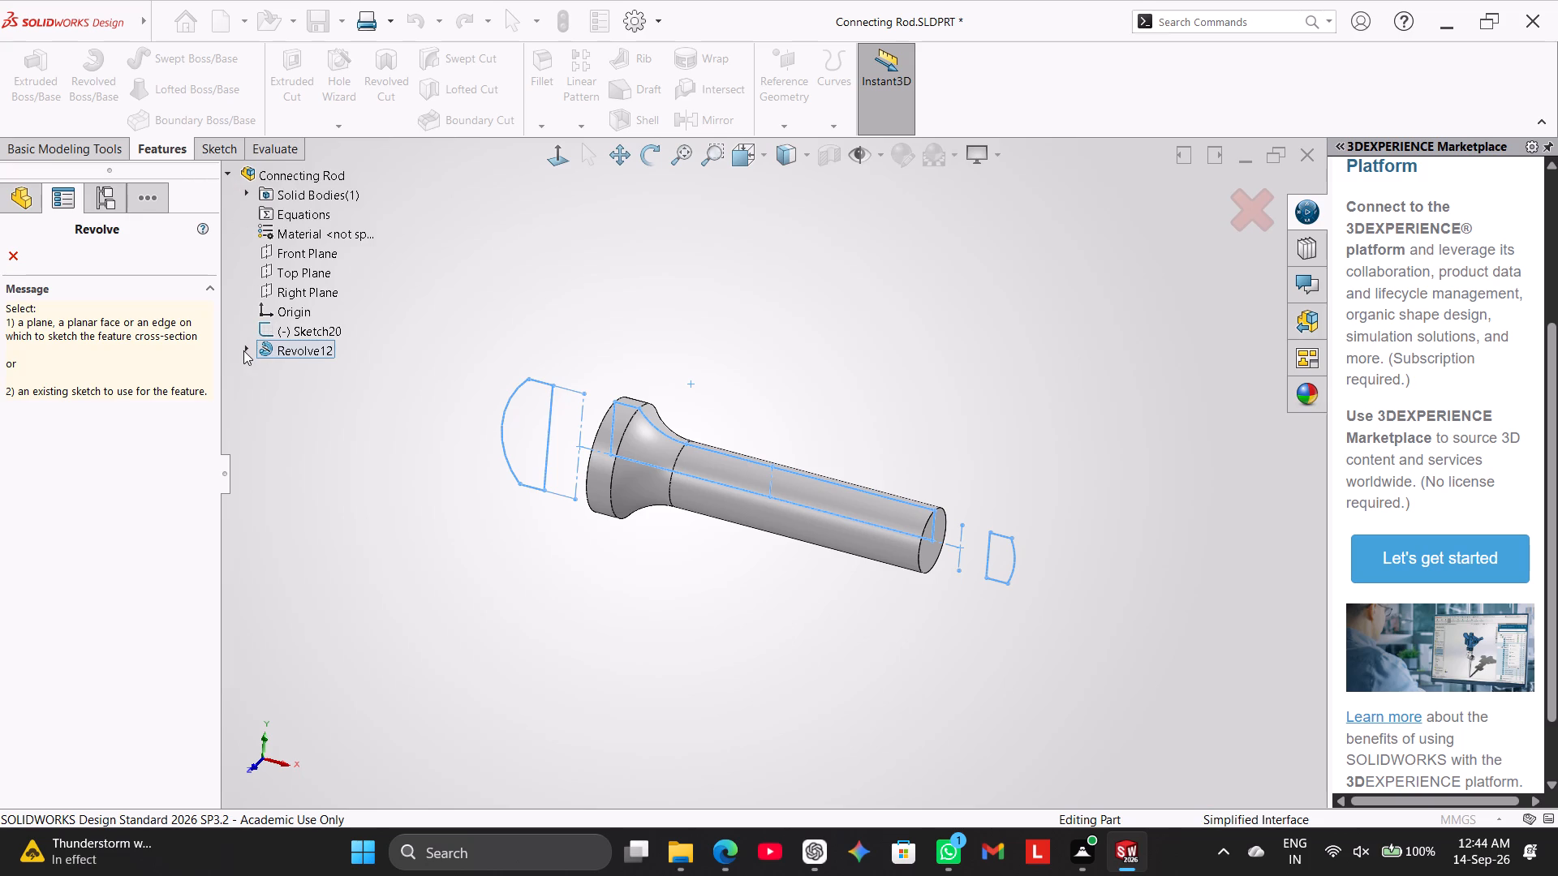
pyautogui.click(247, 343)
pyautogui.click(308, 372)
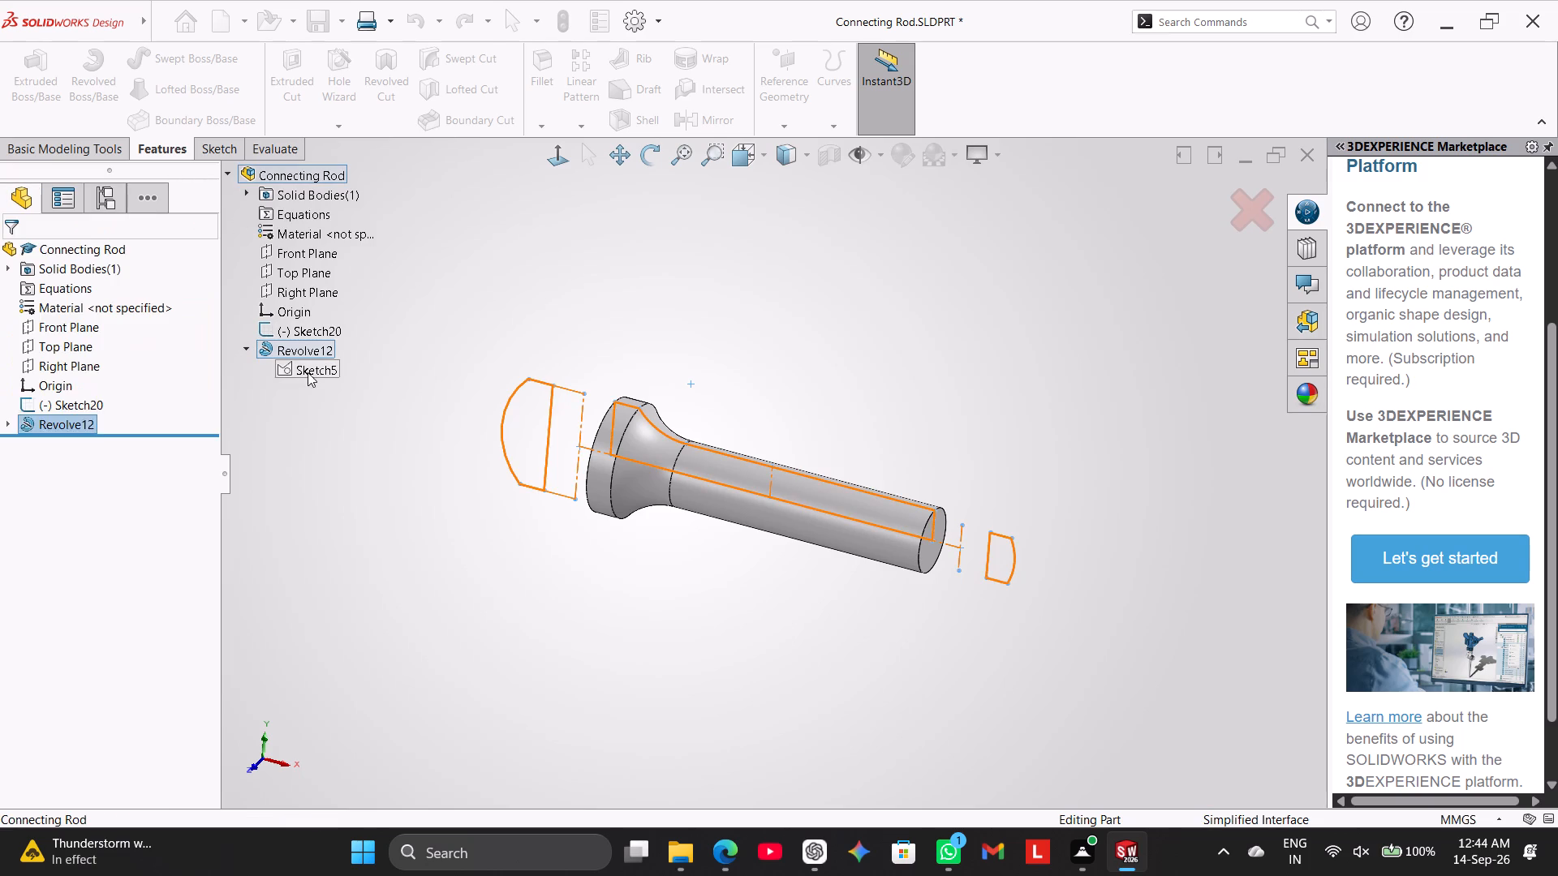
pyautogui.click(523, 402)
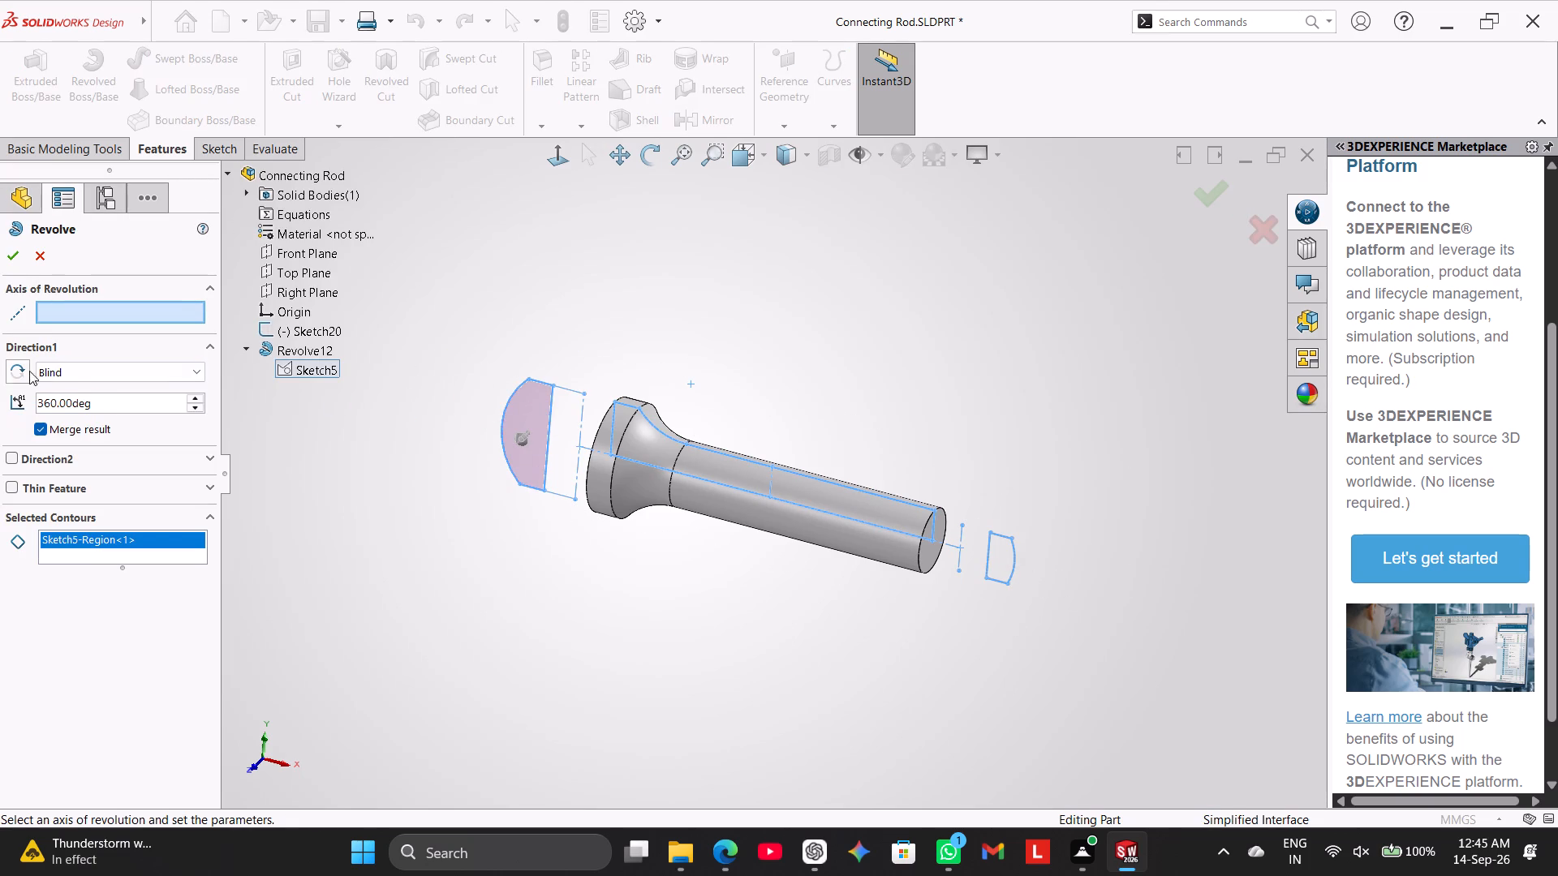
pyautogui.click(62, 310)
pyautogui.click(579, 425)
pyautogui.click(10, 255)
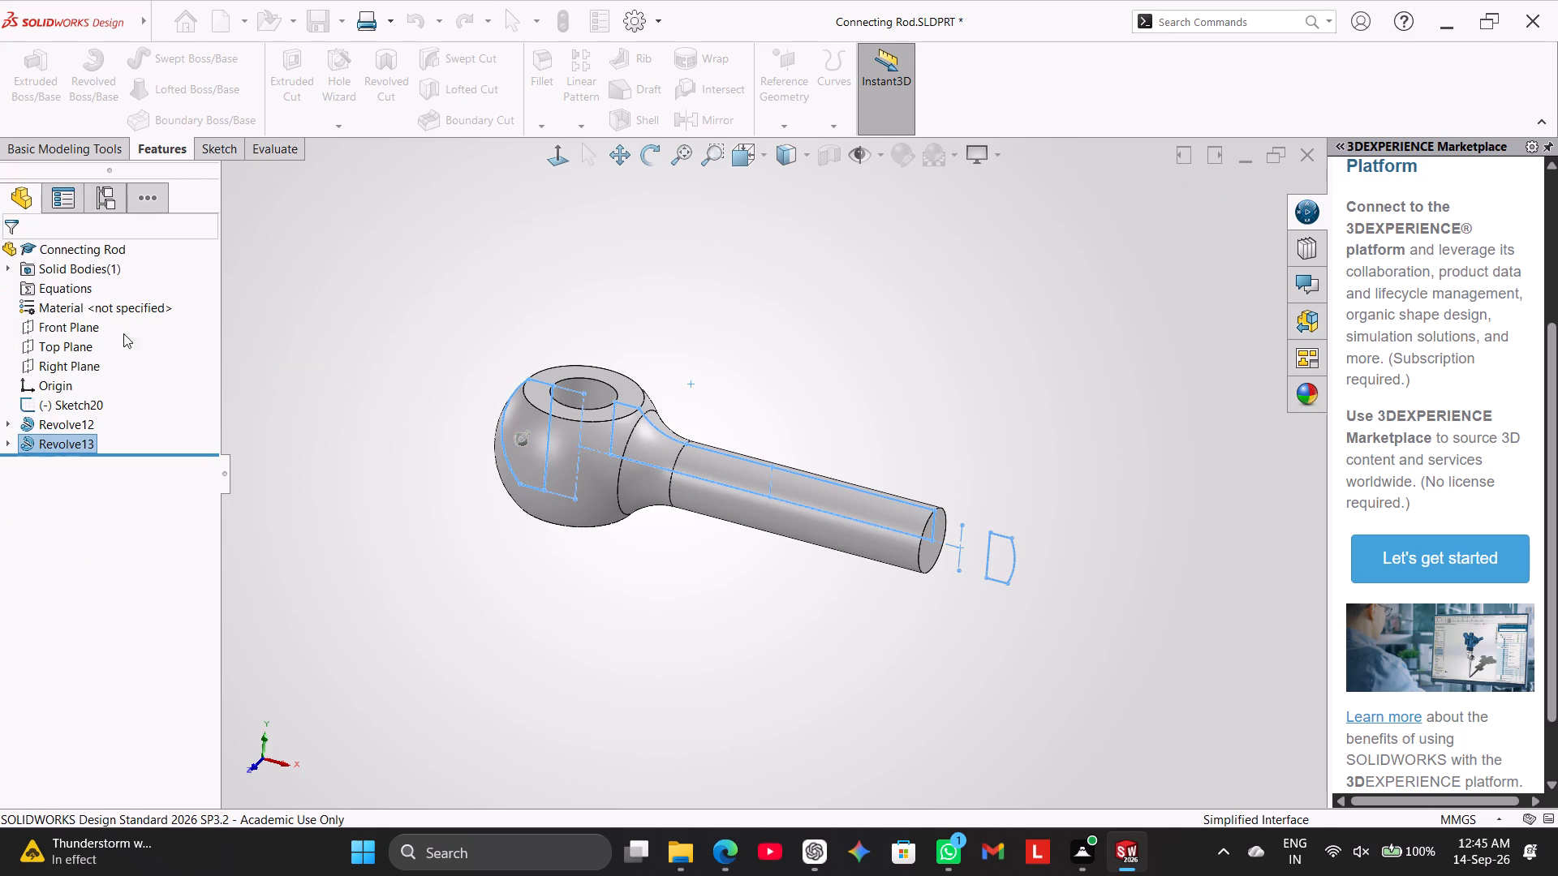
# Revolve the small end cap region of Sketch5 through 360° about the small end's vertical centerline, with the result merged.
pyautogui.moveTo(286, 430); pyautogui.dragTo(300, 474, button='middle')
pyautogui.click(307, 390)
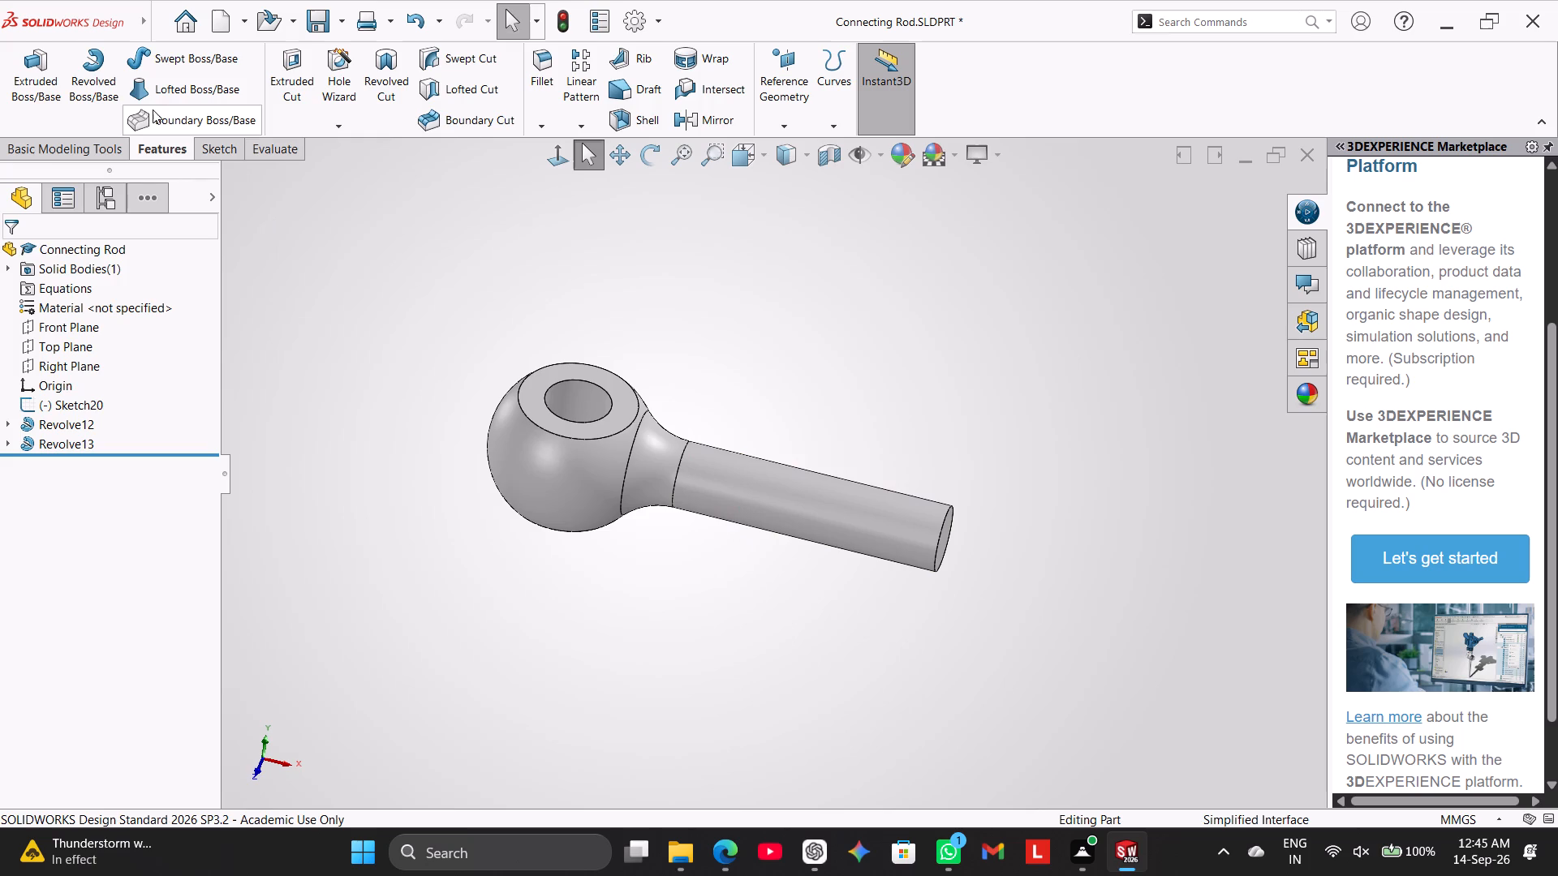
pyautogui.click(69, 79)
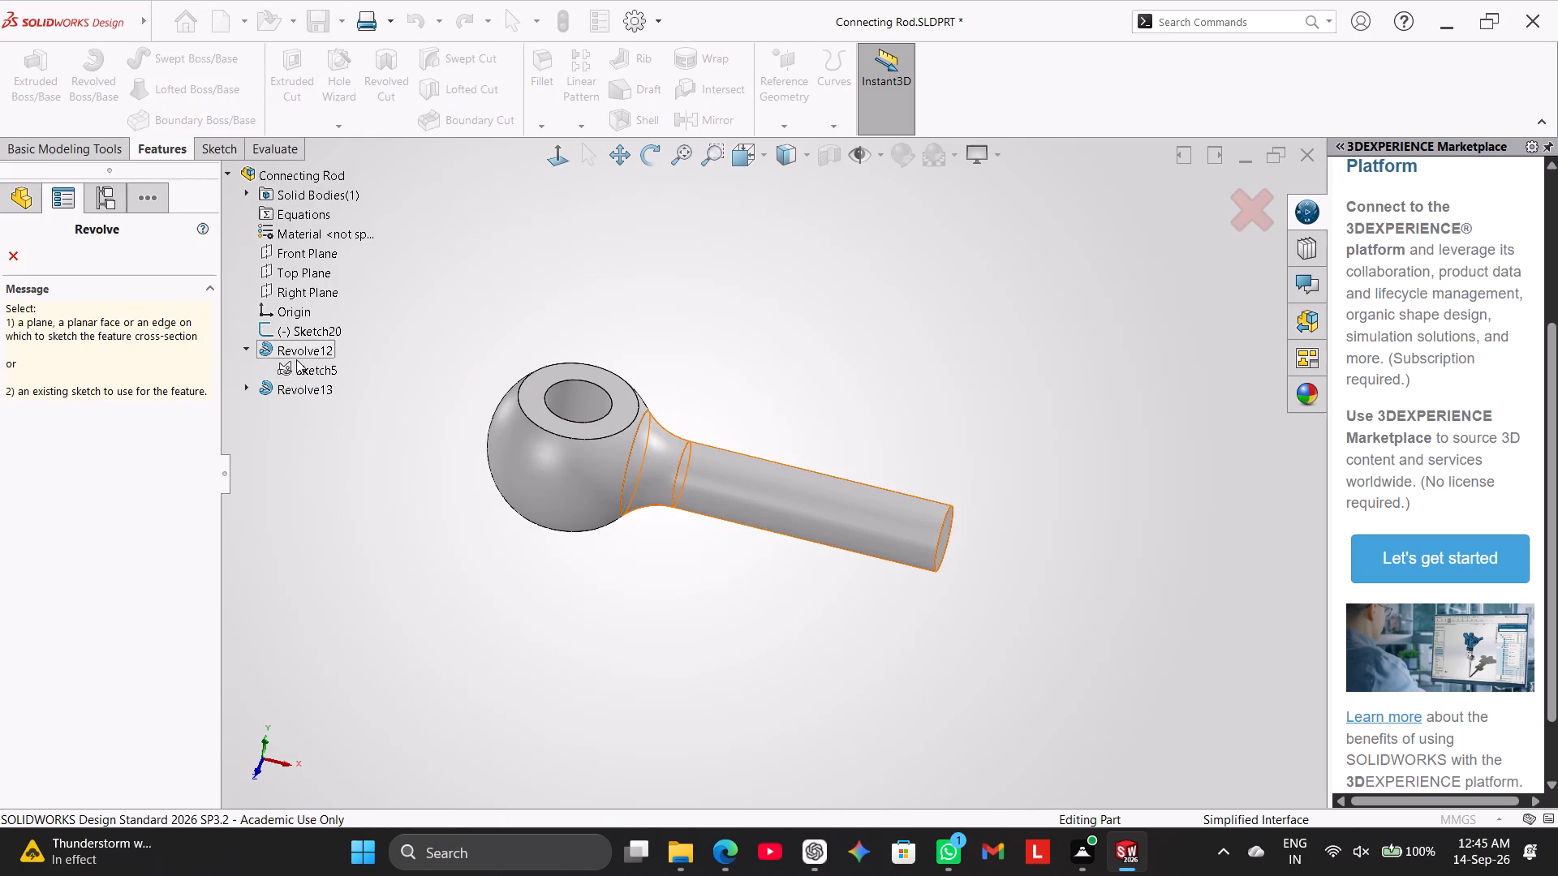
pyautogui.click(299, 367)
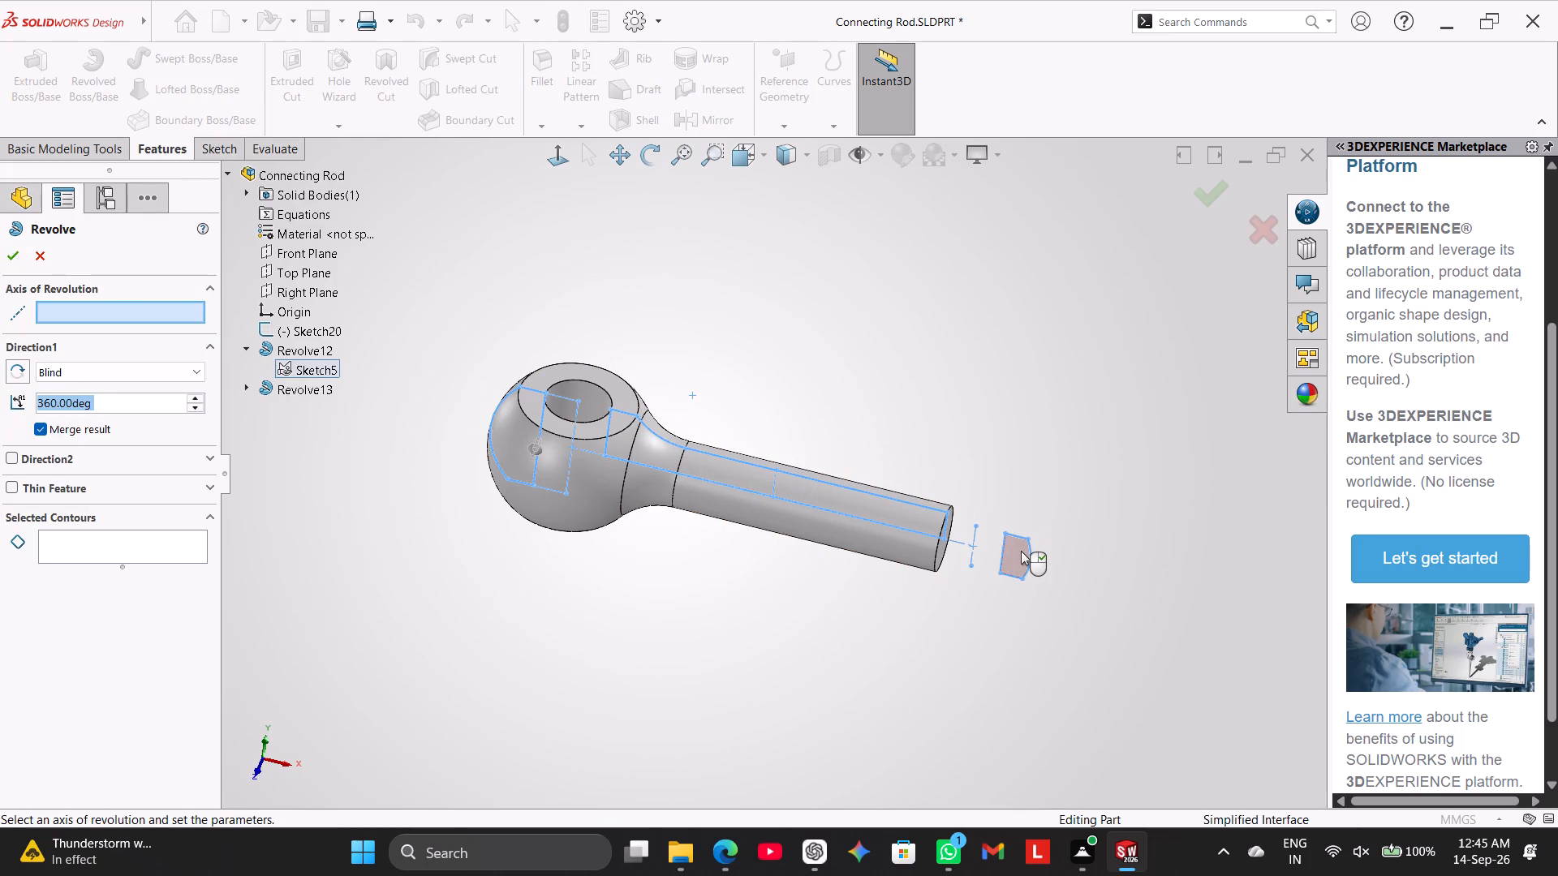
pyautogui.click(1021, 551)
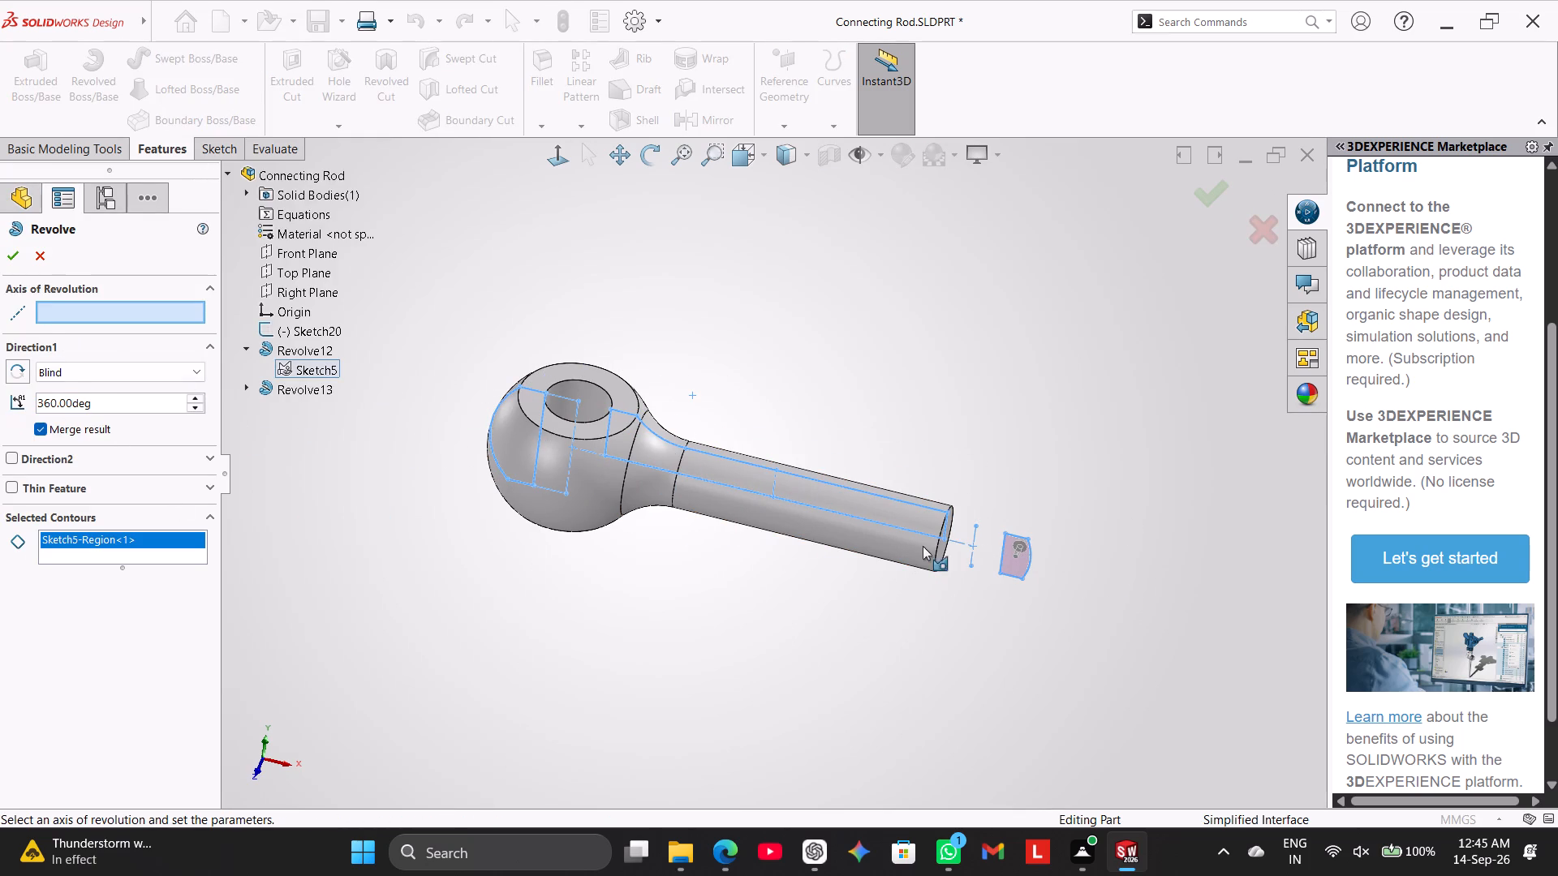
pyautogui.click(975, 531)
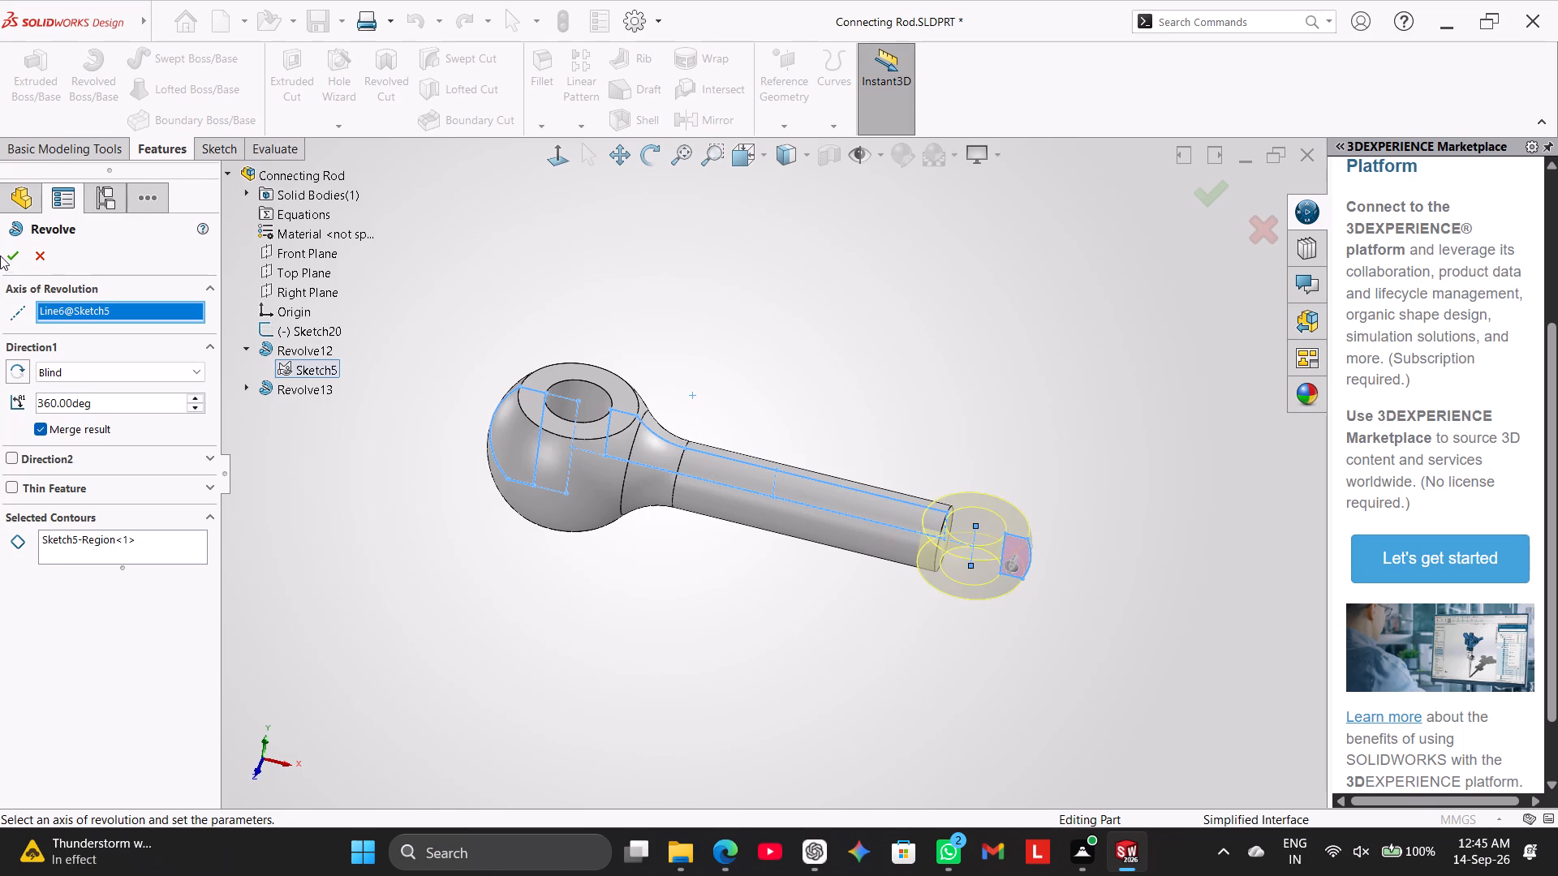
pyautogui.click(6, 255)
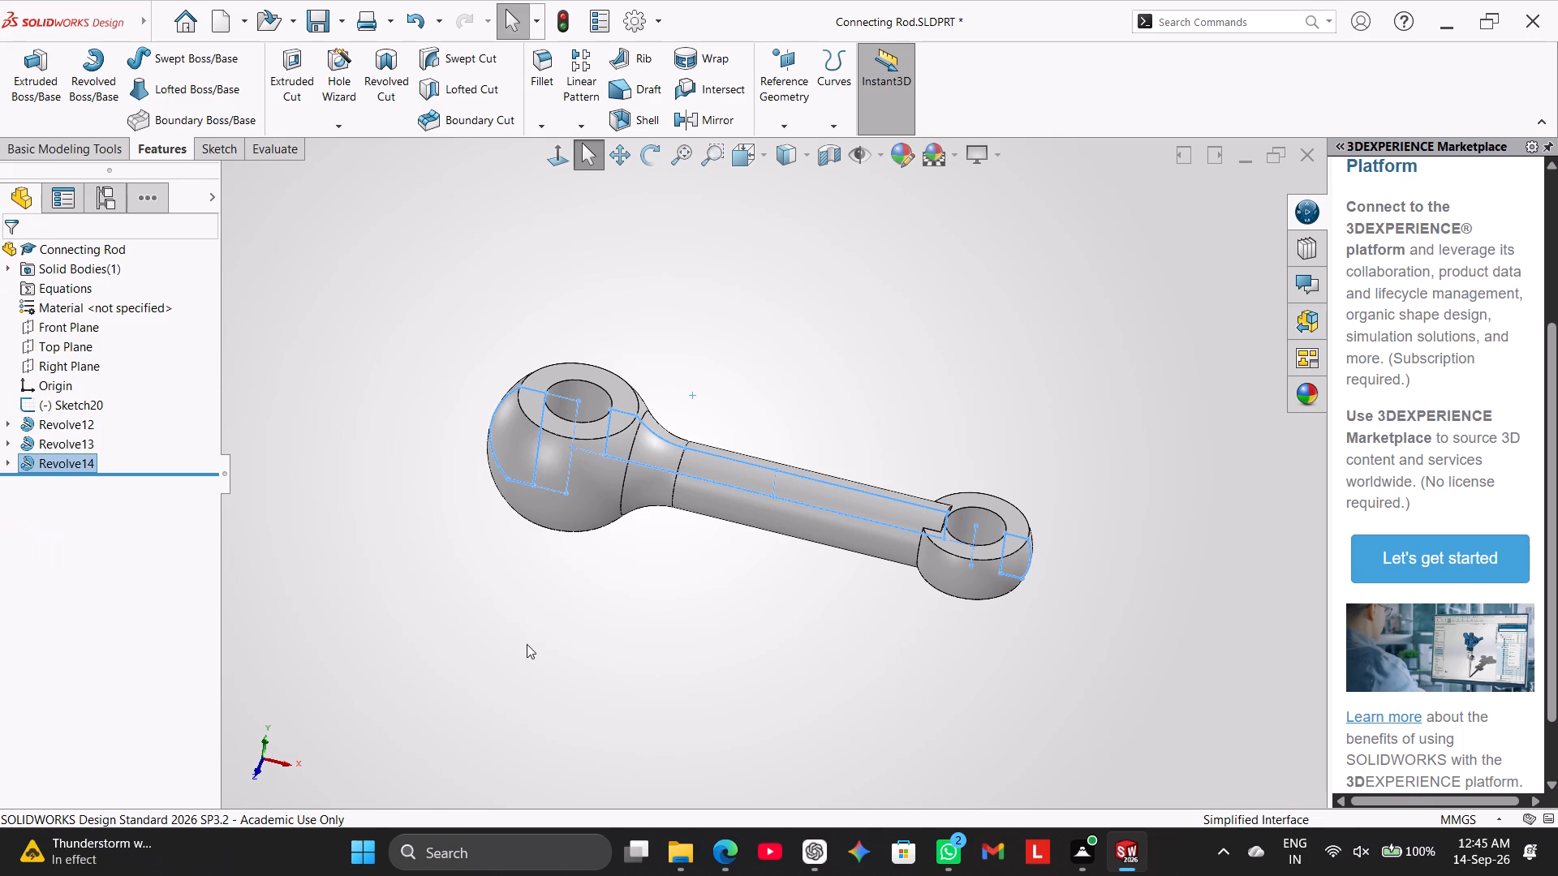
pyautogui.rightClick(385, 487)
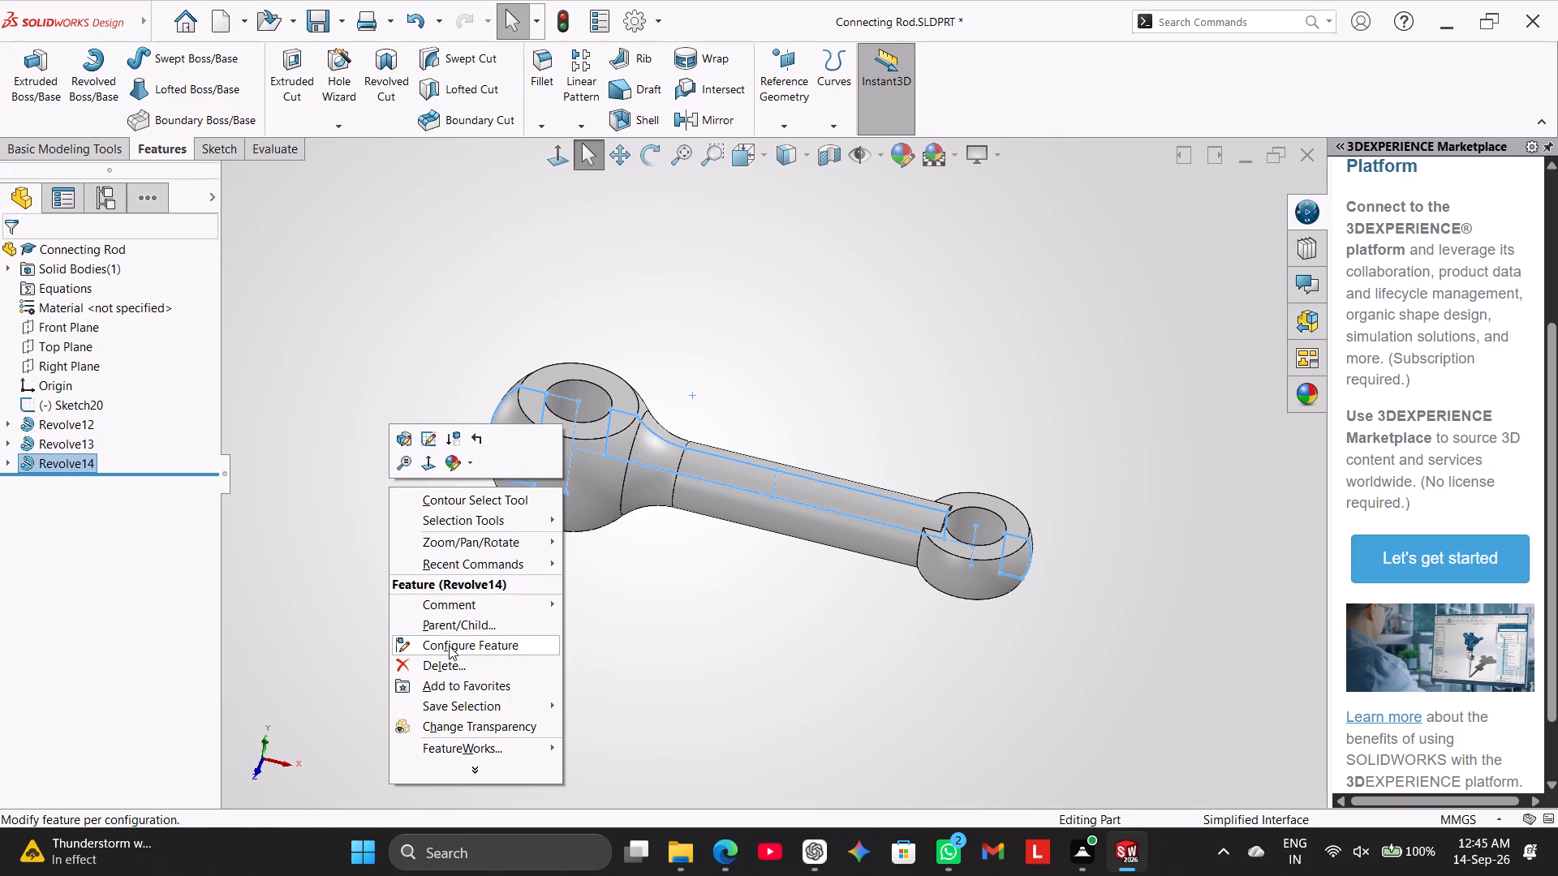
pyautogui.click(300, 434)
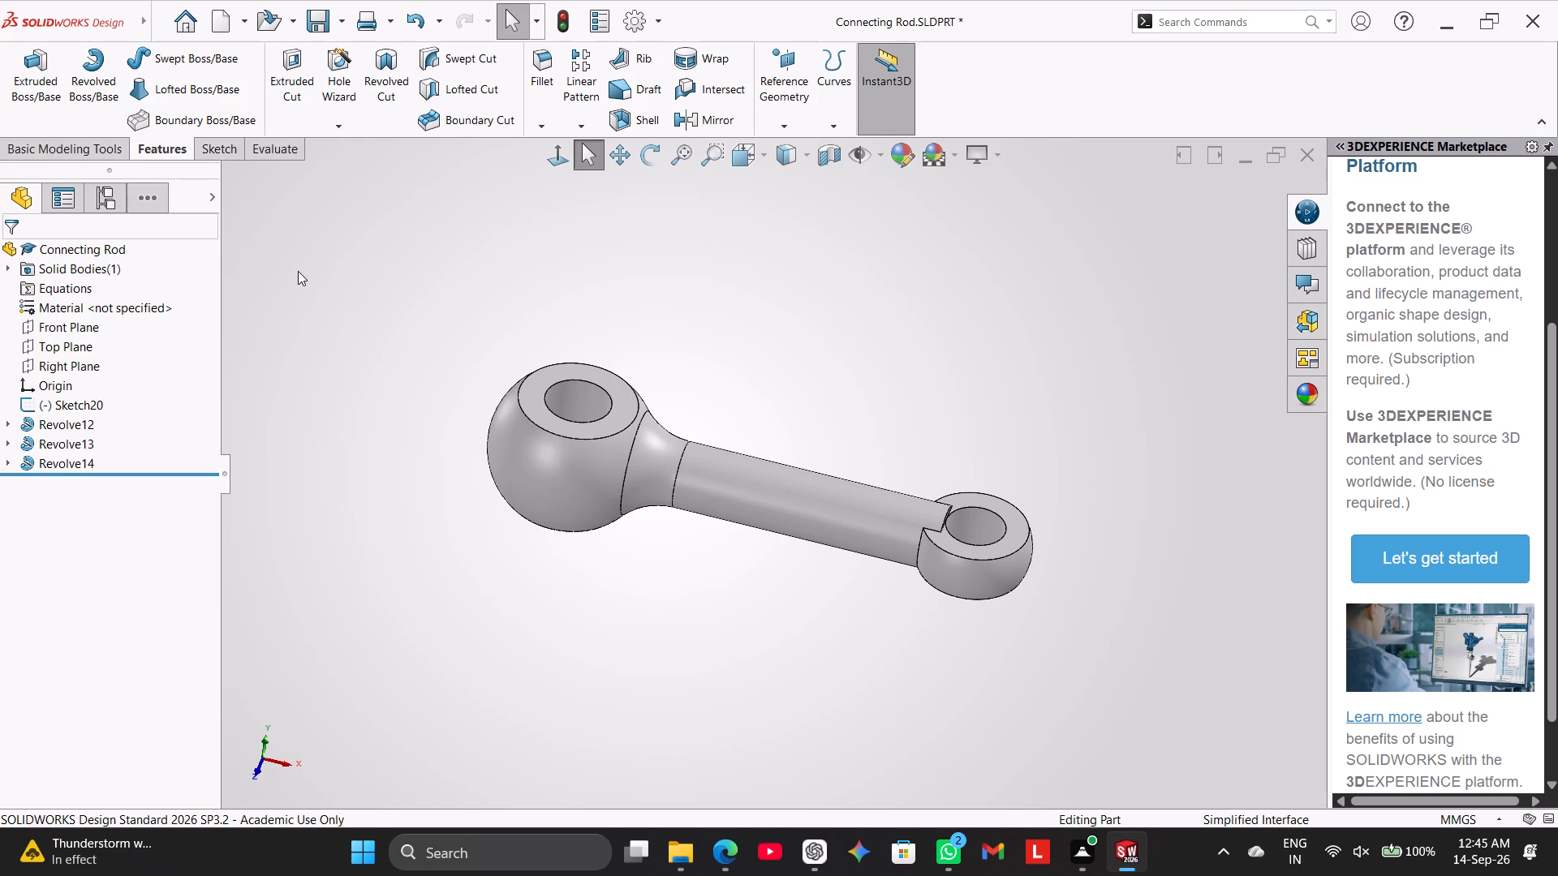
# Reopen Sketch5, the profile sketch under Revolve12, for editing.
pyautogui.moveTo(337, 271); pyautogui.dragTo(334, 612, button='middle')
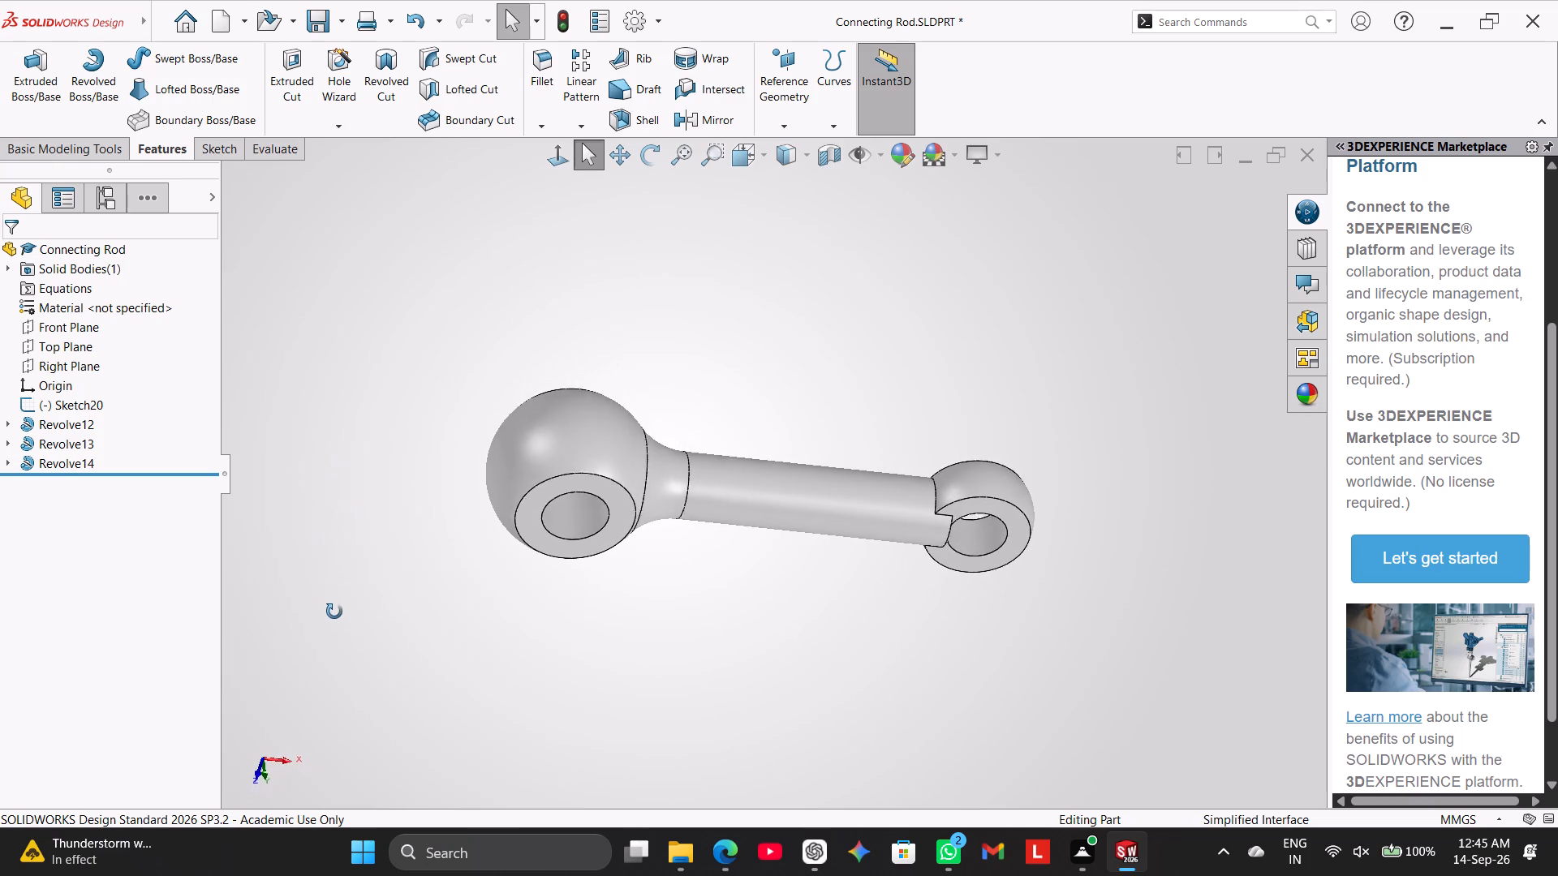
pyautogui.moveTo(334, 612); pyautogui.dragTo(304, 313, button='middle')
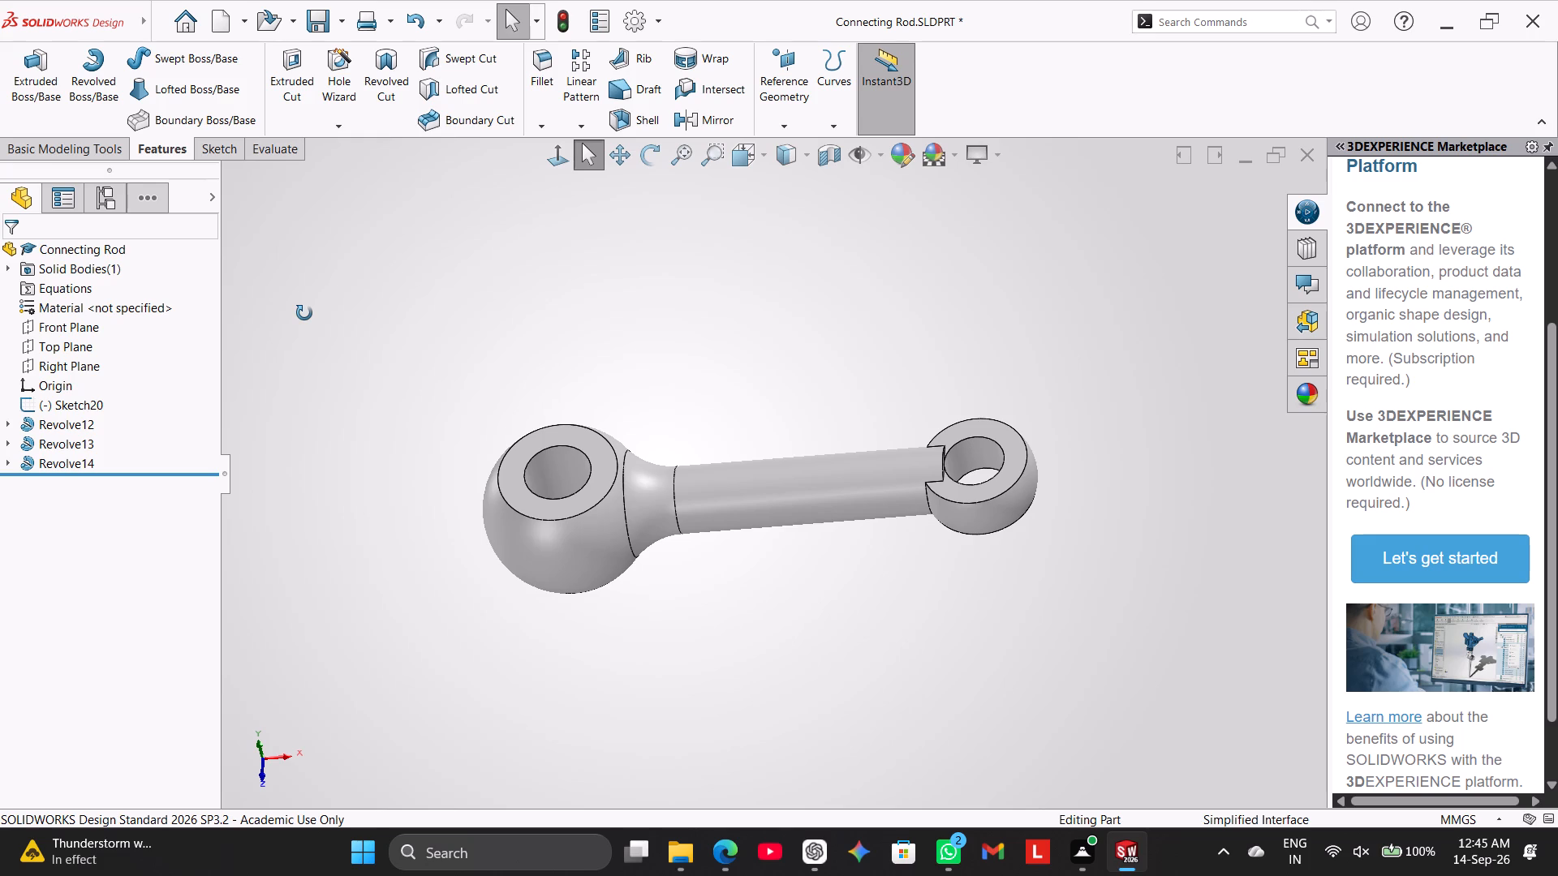
pyautogui.moveTo(304, 313); pyautogui.dragTo(331, 489, button='middle')
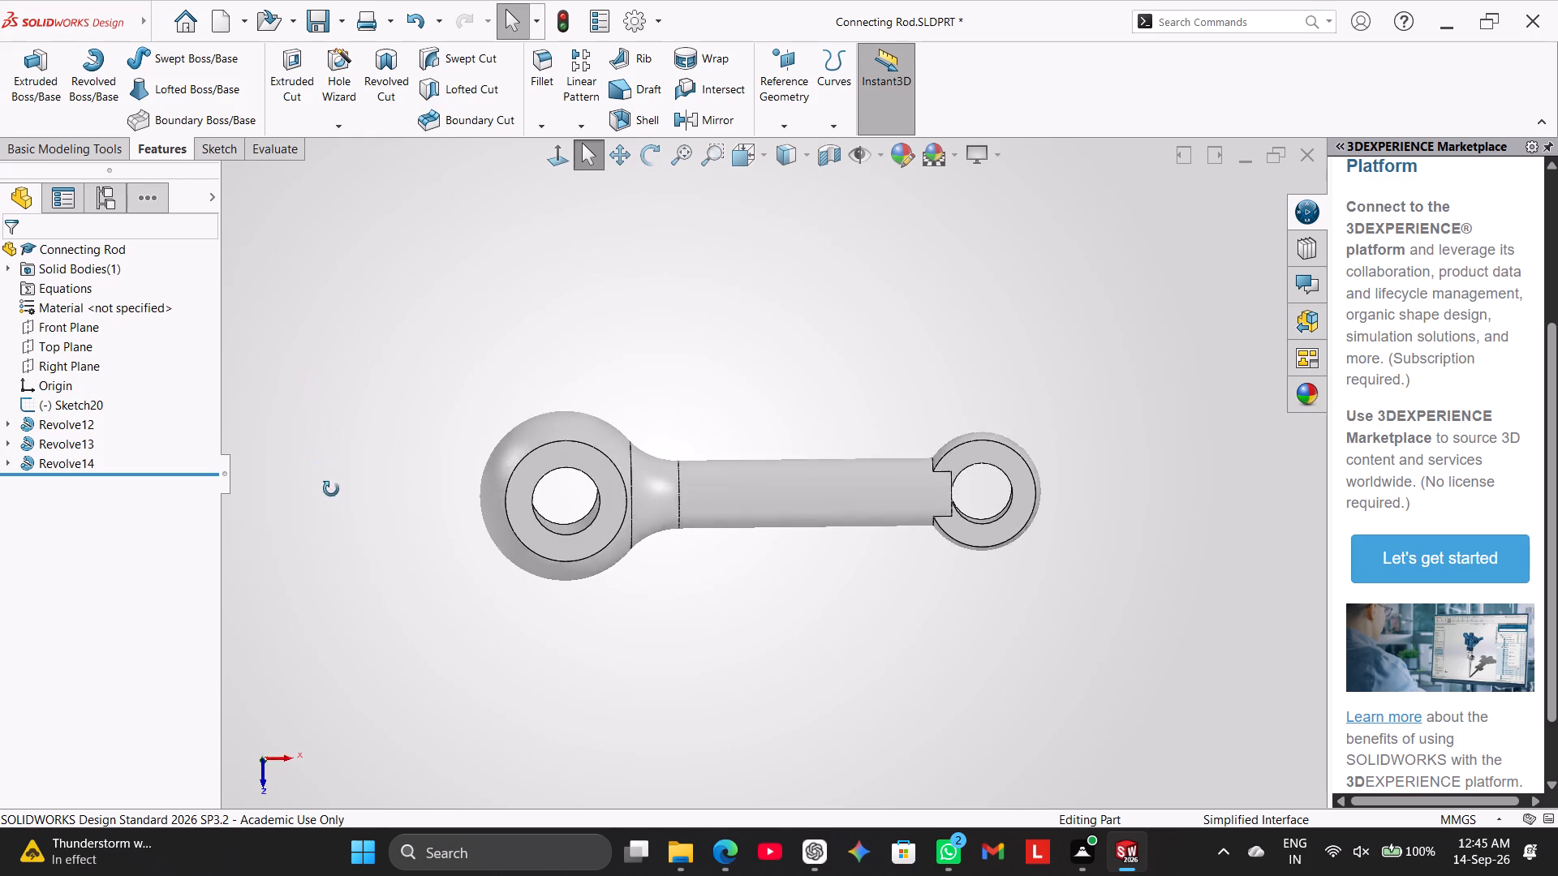
pyautogui.moveTo(331, 489); pyautogui.dragTo(342, 526, button='middle')
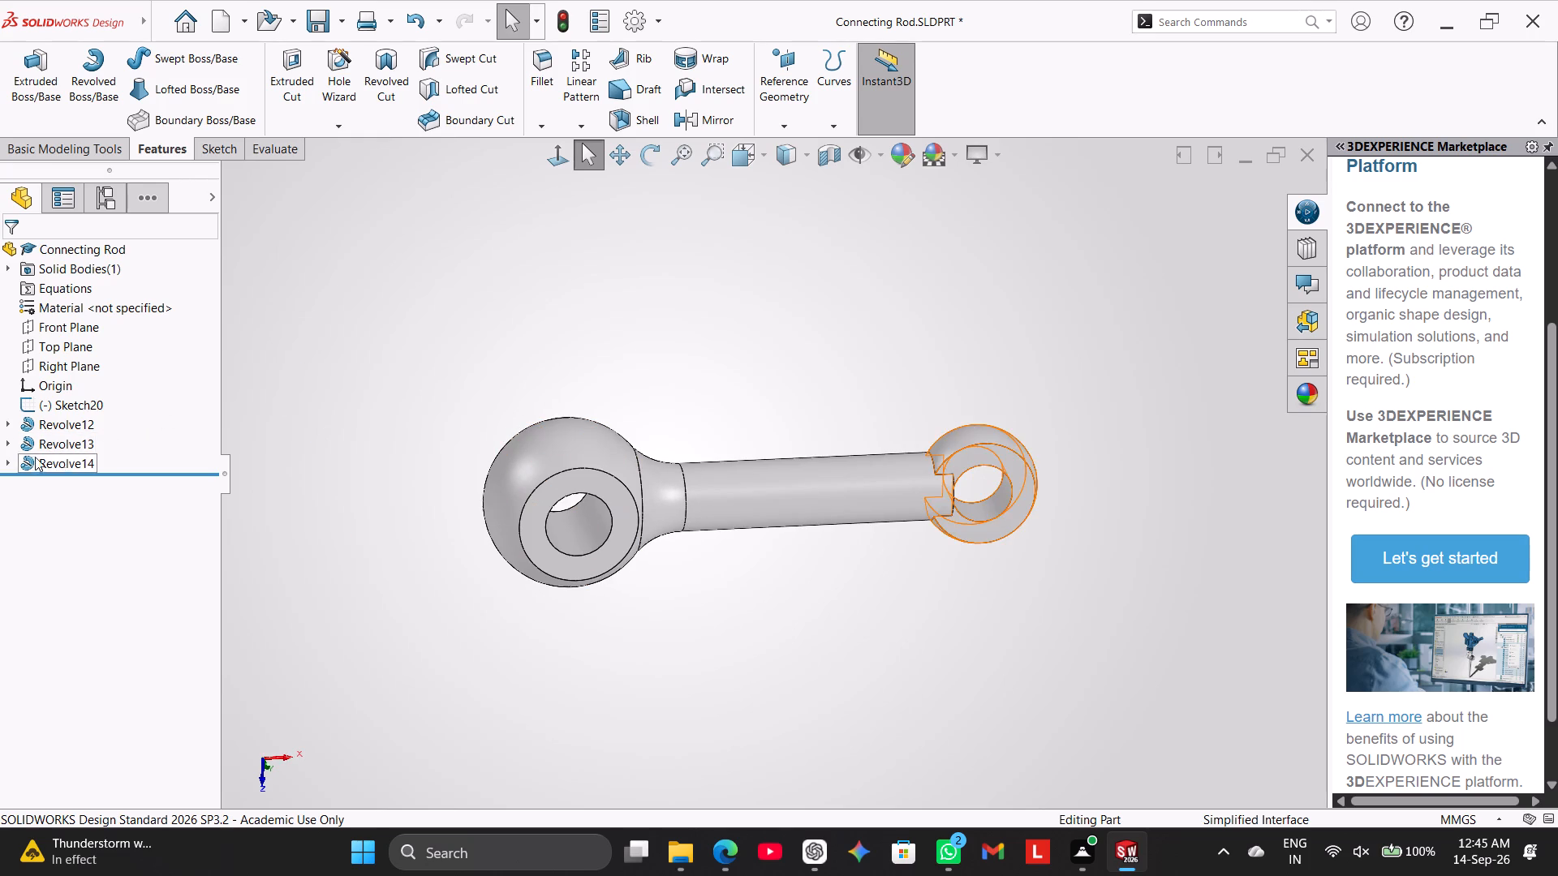
pyautogui.click(11, 424)
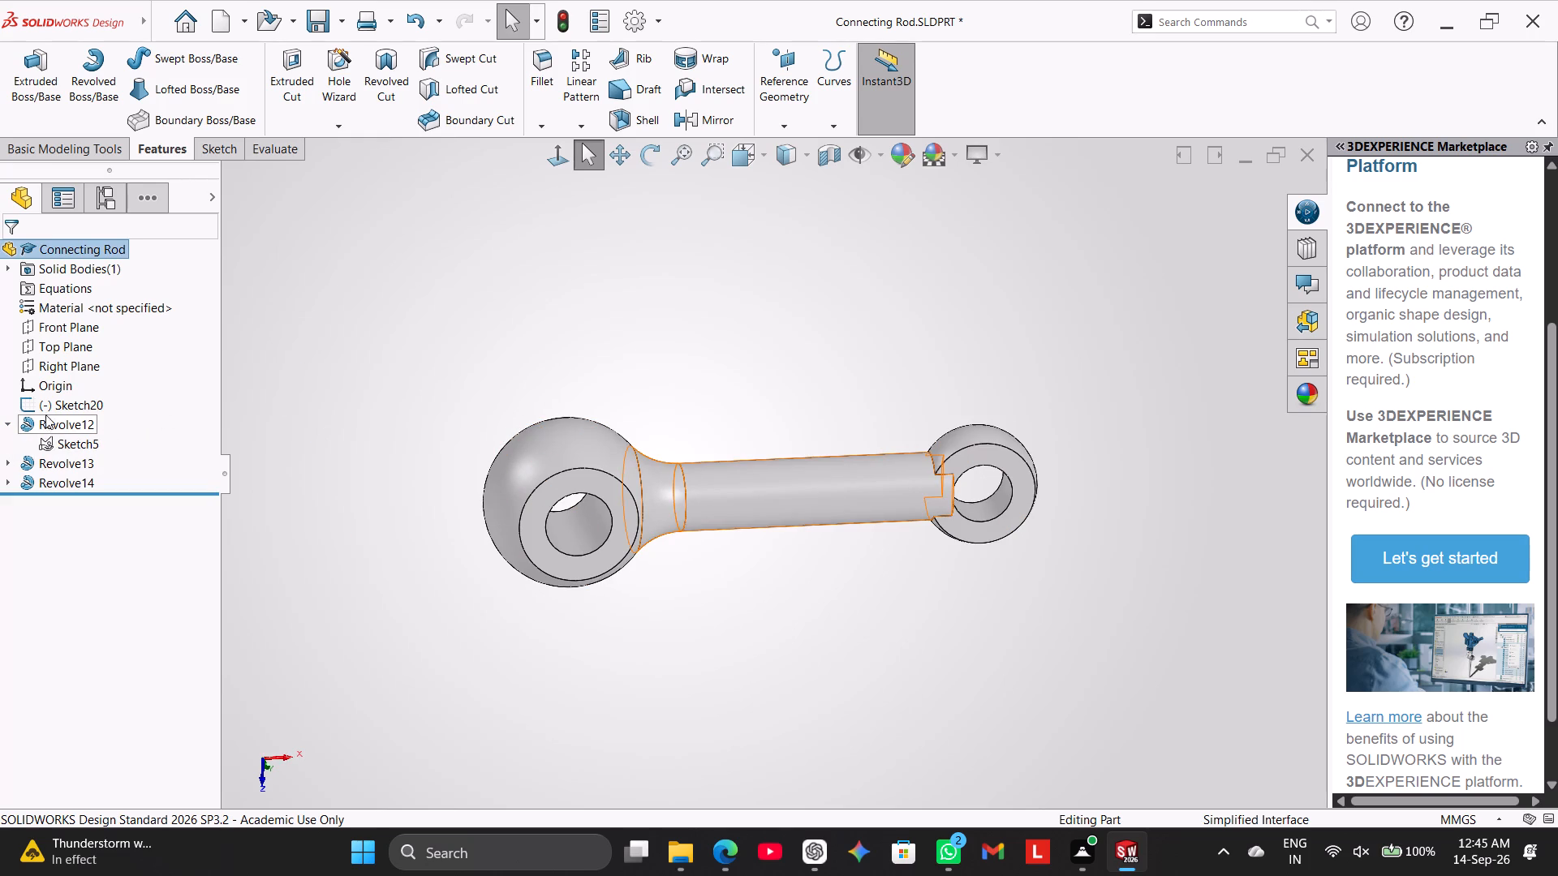
pyautogui.click(58, 442)
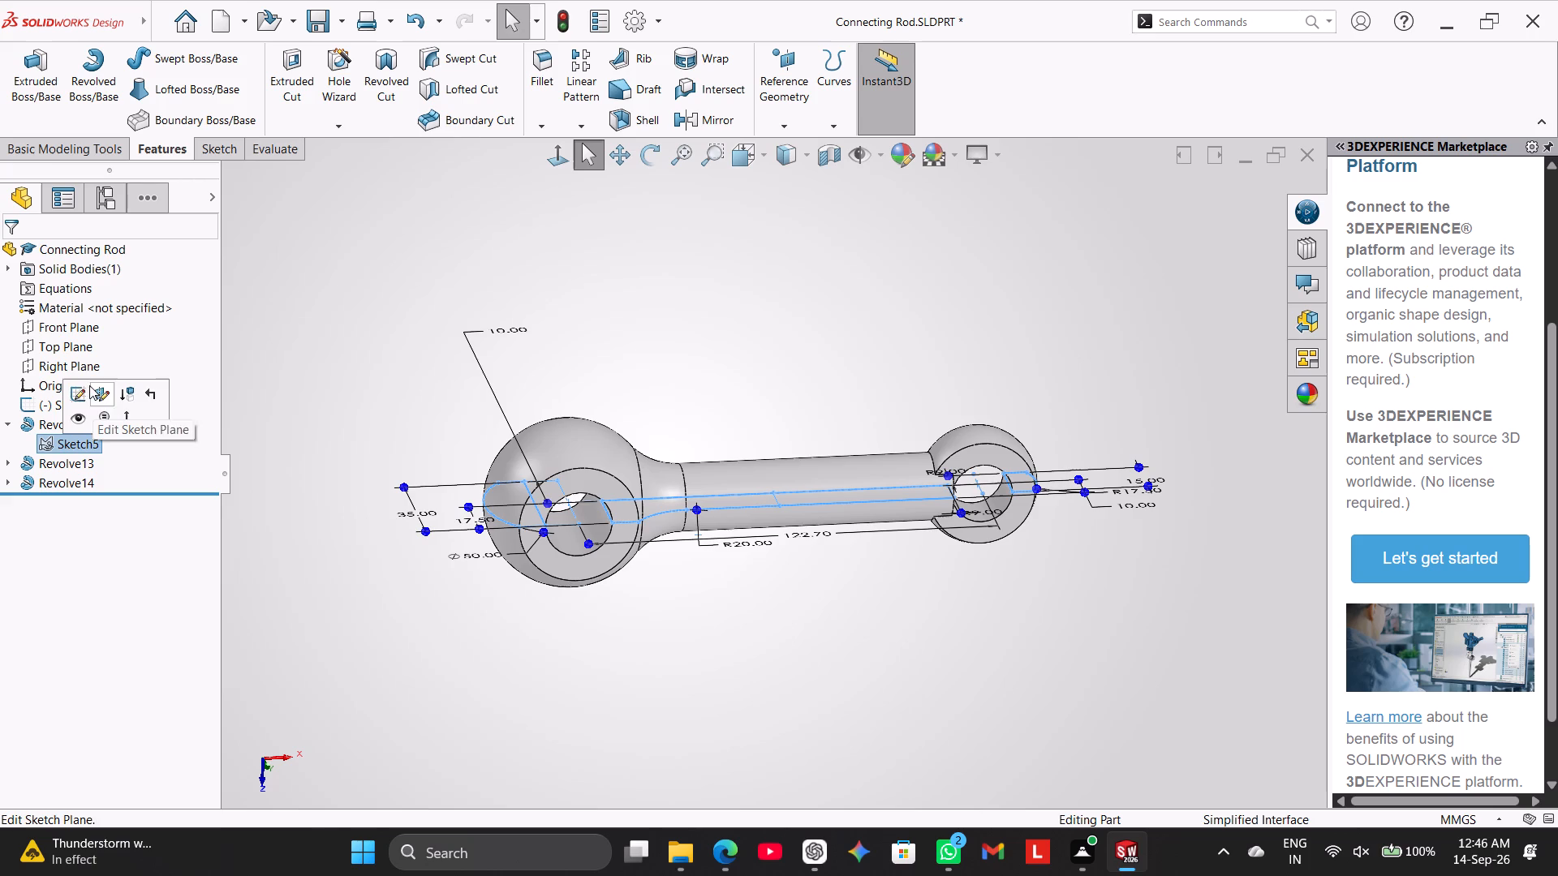
pyautogui.click(82, 390)
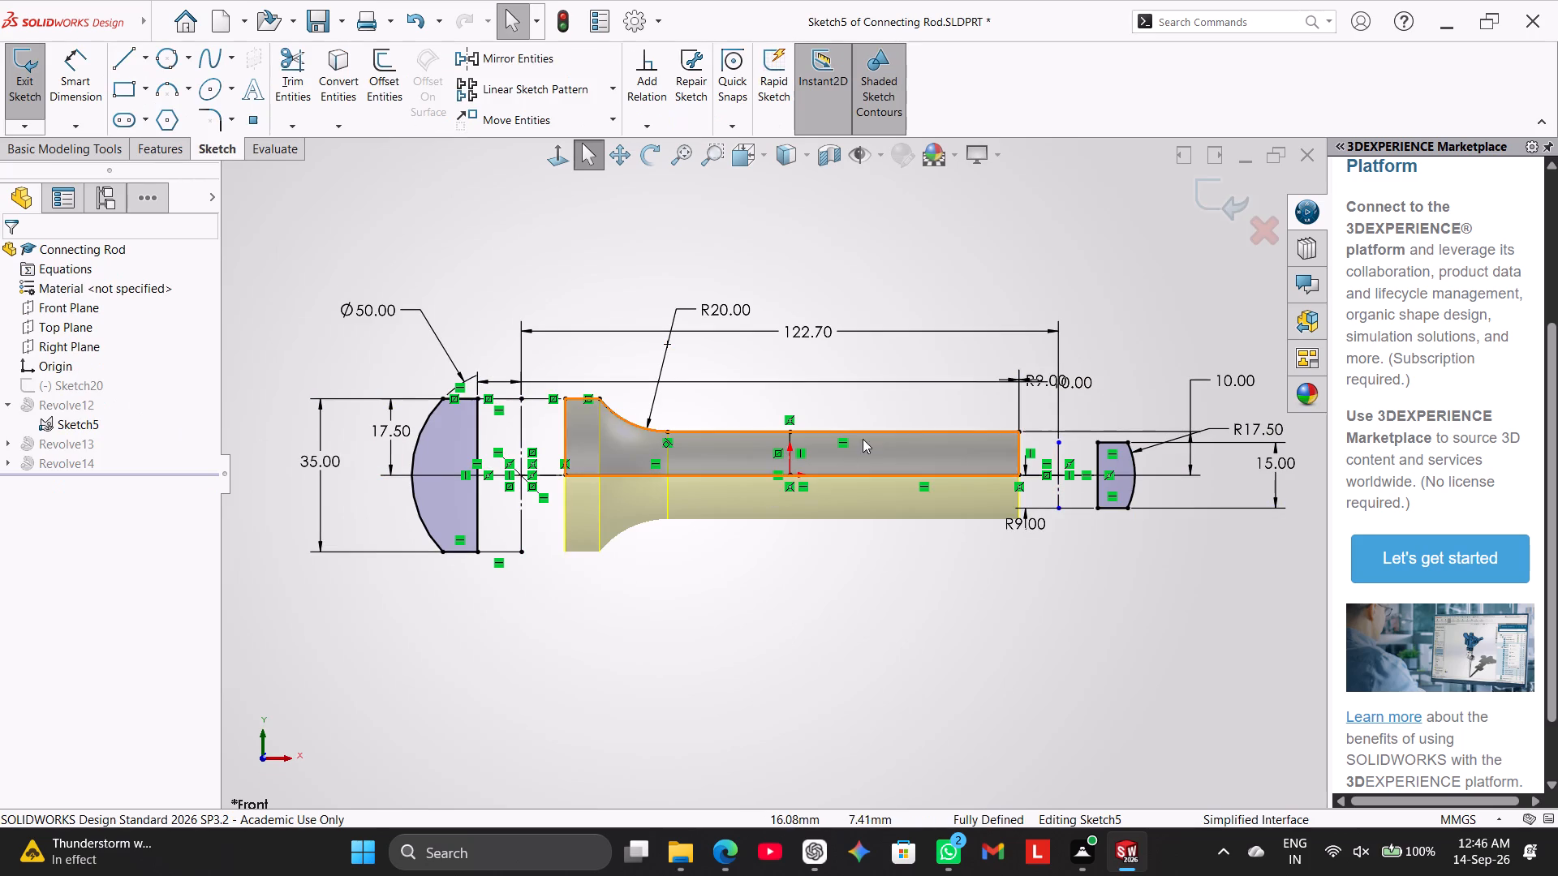
pyautogui.click(970, 561)
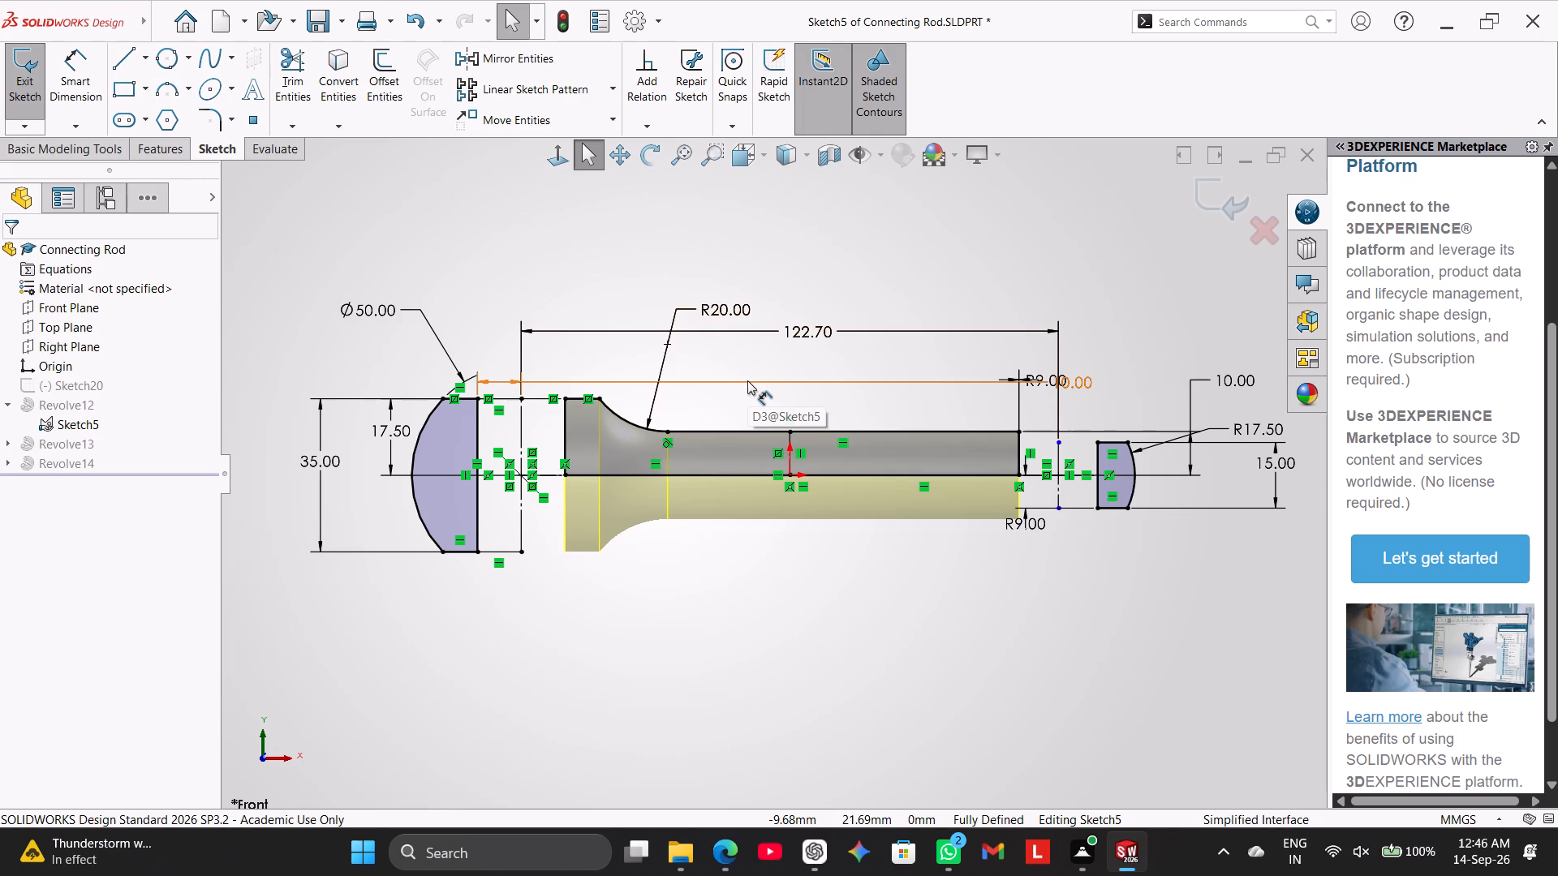
# Mirror the closed small end cap profile about the small end's vertical centerline, keeping the original.
pyautogui.scroll(-4, 1086, 478)
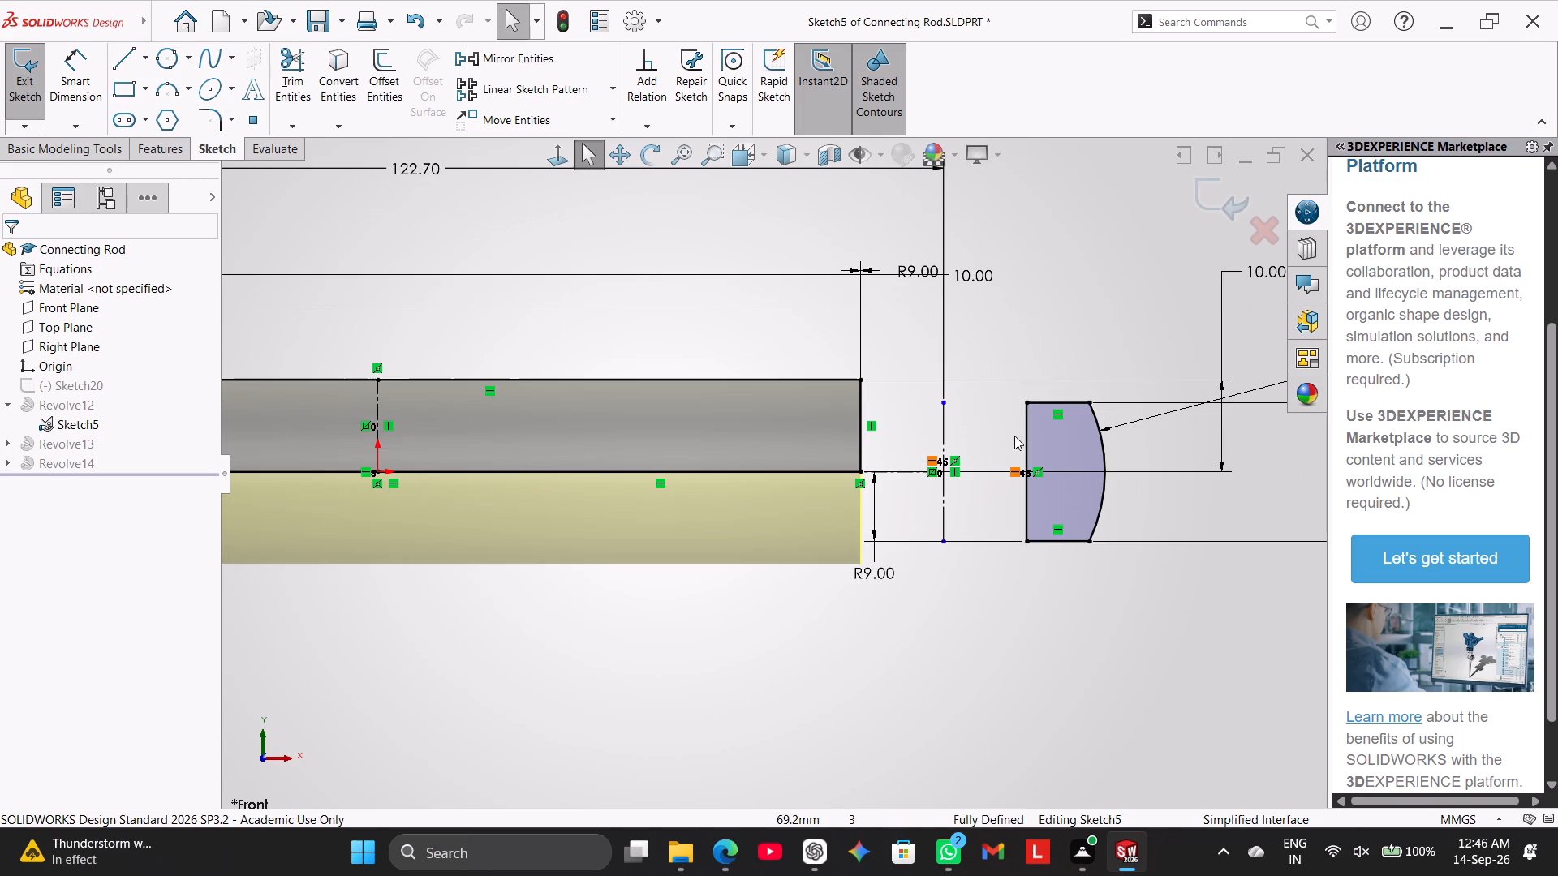
pyautogui.scroll(5, 1014, 433)
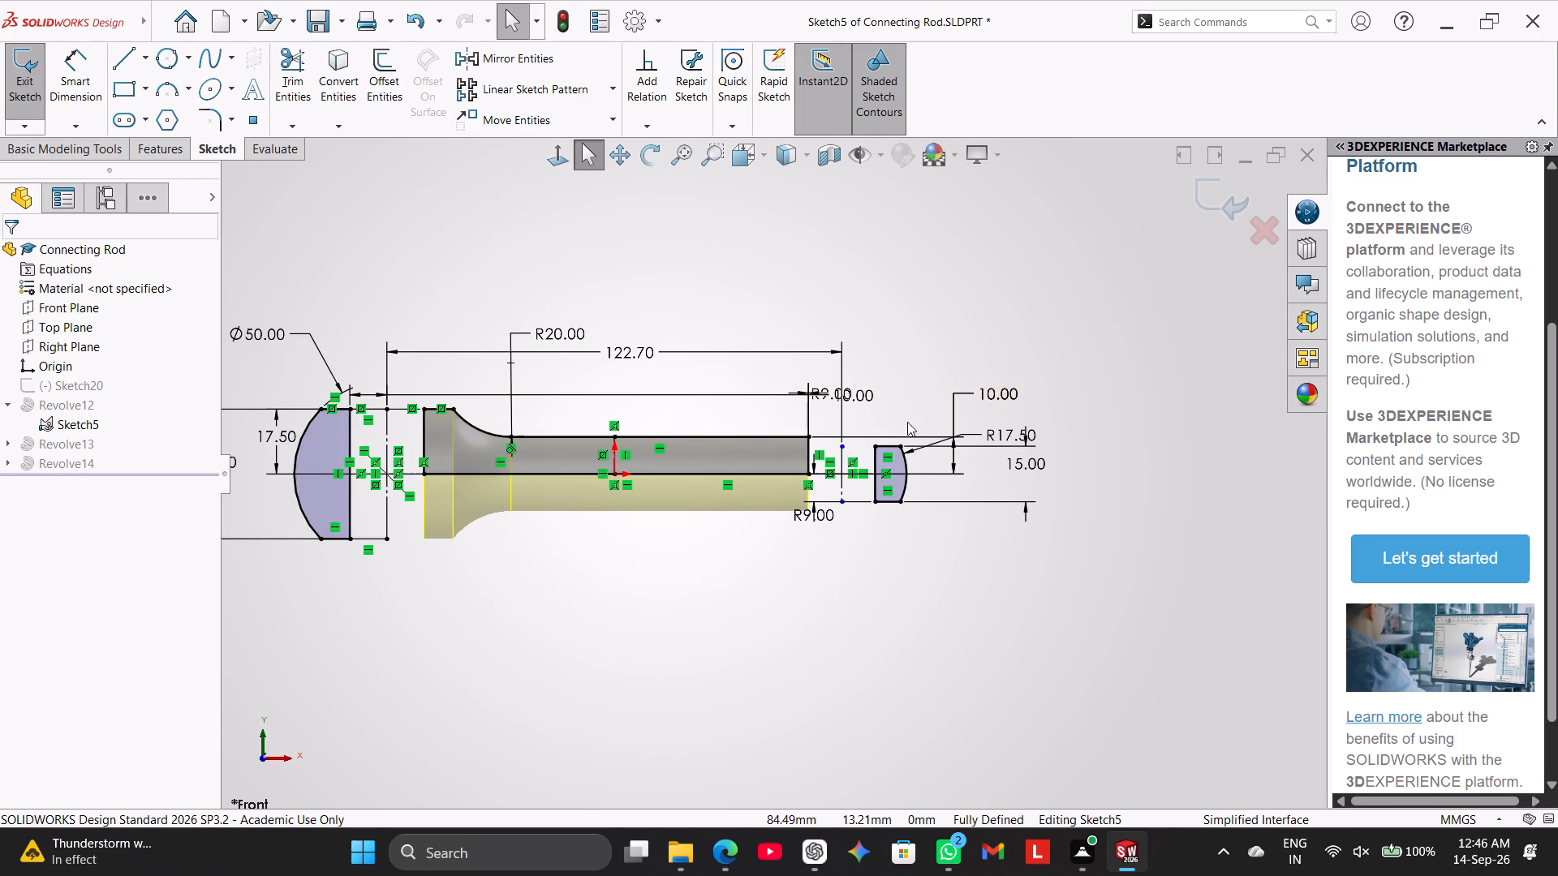
pyautogui.scroll(-3, 880, 397)
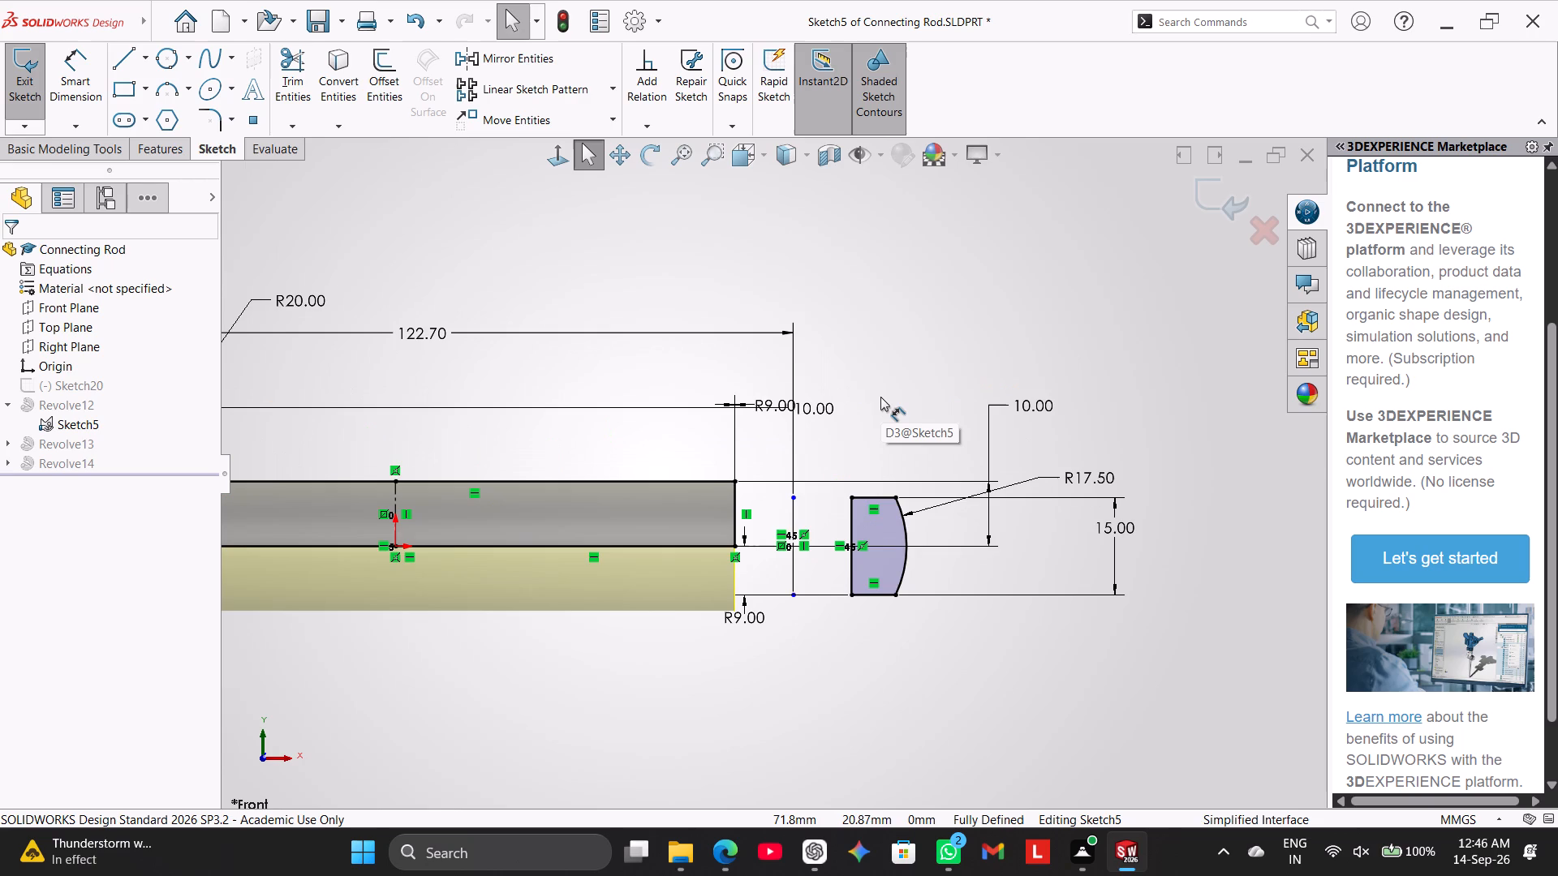
pyautogui.scroll(-1, 880, 397)
pyautogui.scroll(1, 880, 397)
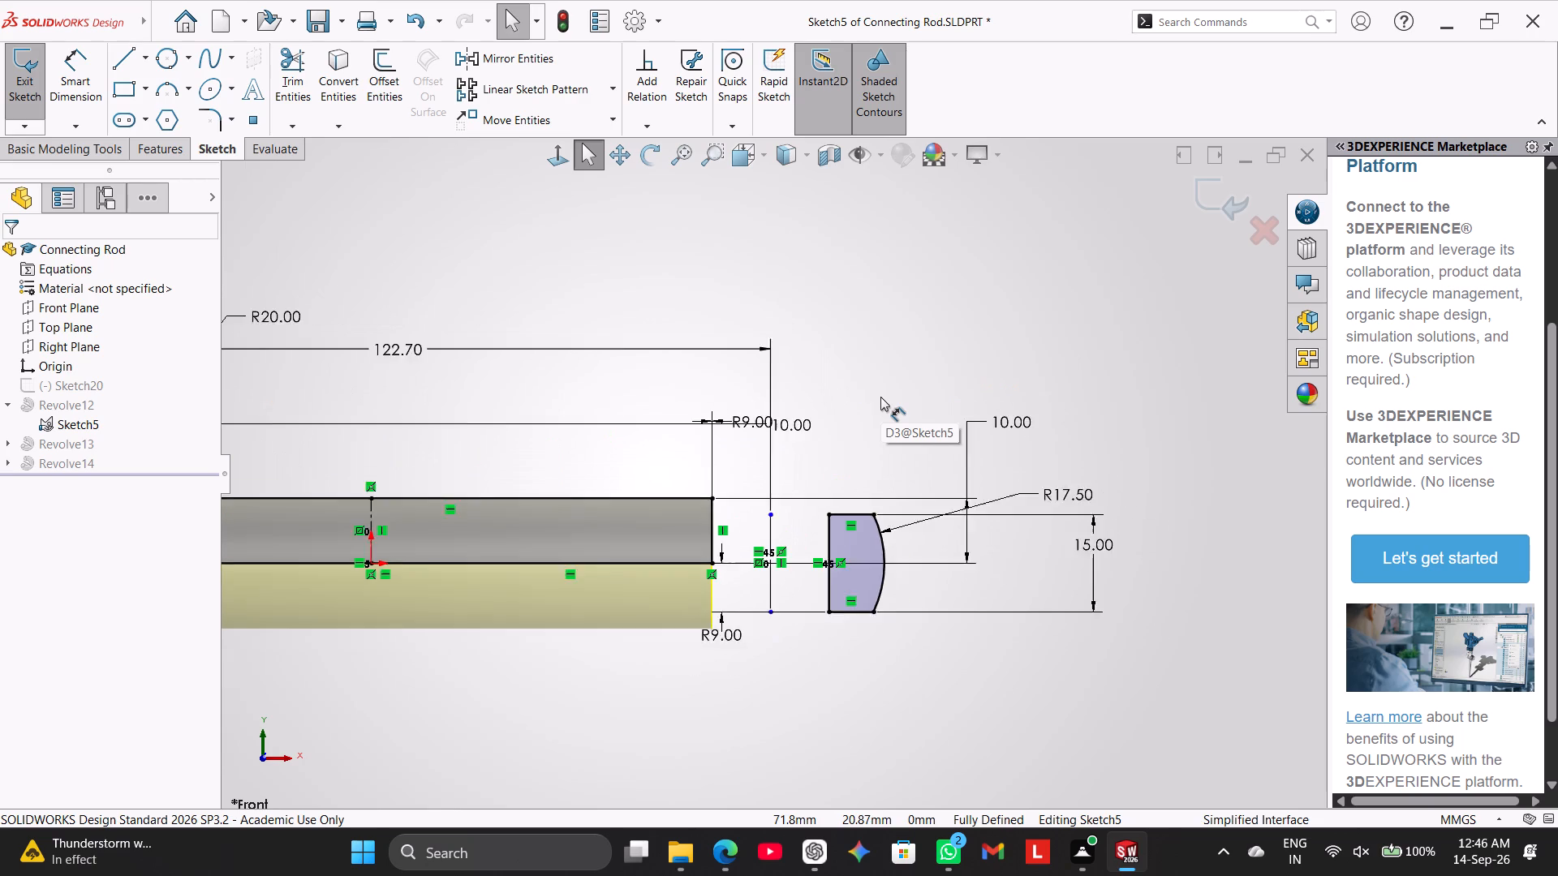
pyautogui.scroll(1, 880, 397)
pyautogui.keyDown('ctrl'); pyautogui.click(550, 64); pyautogui.keyUp('ctrl')
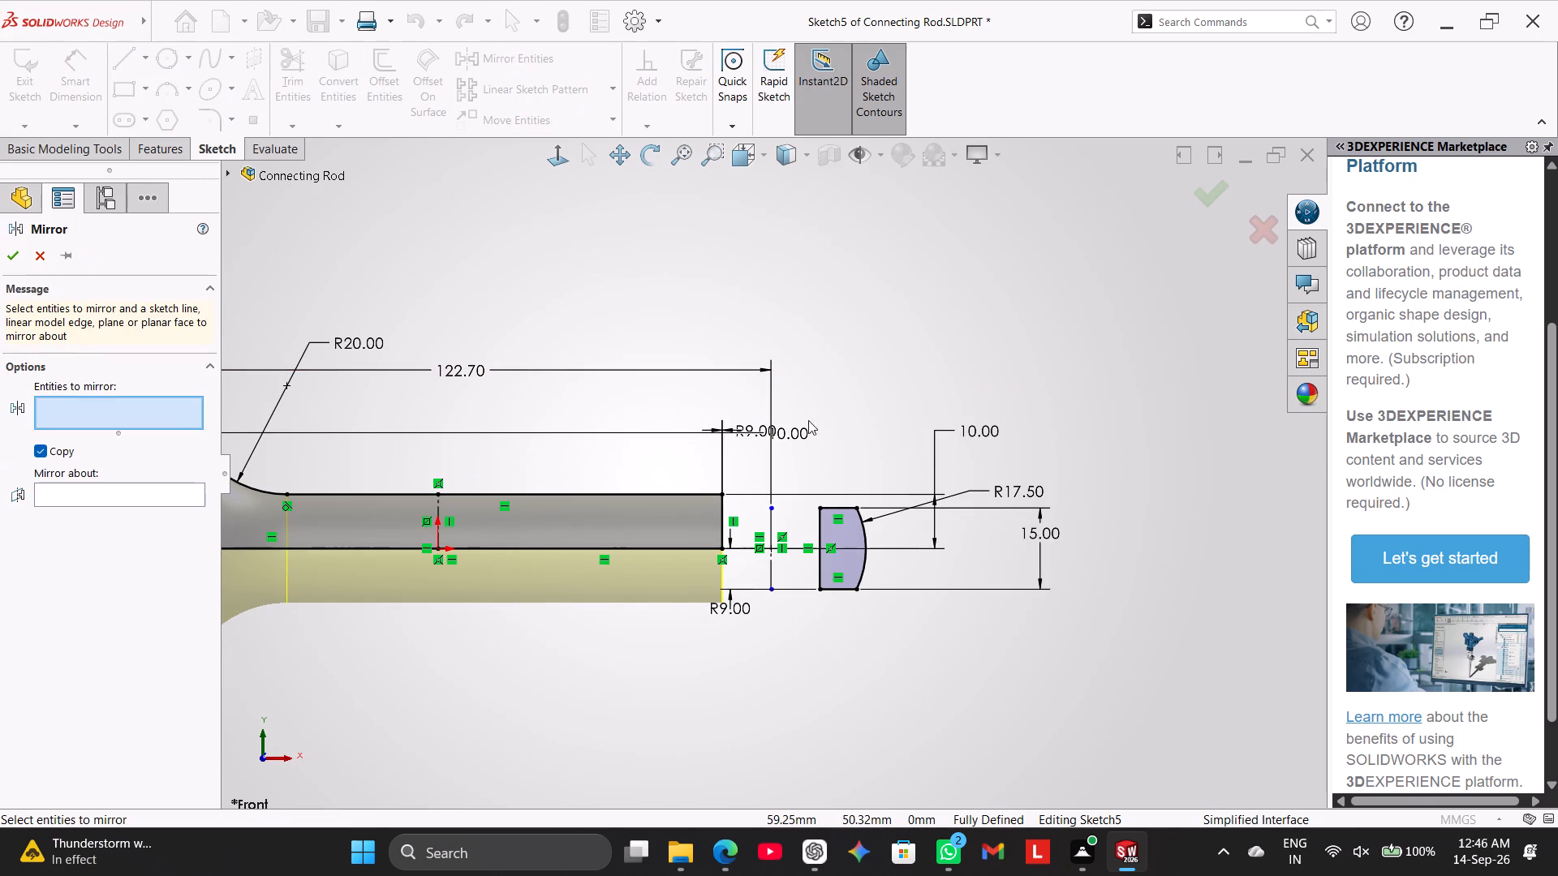
pyautogui.click(828, 527)
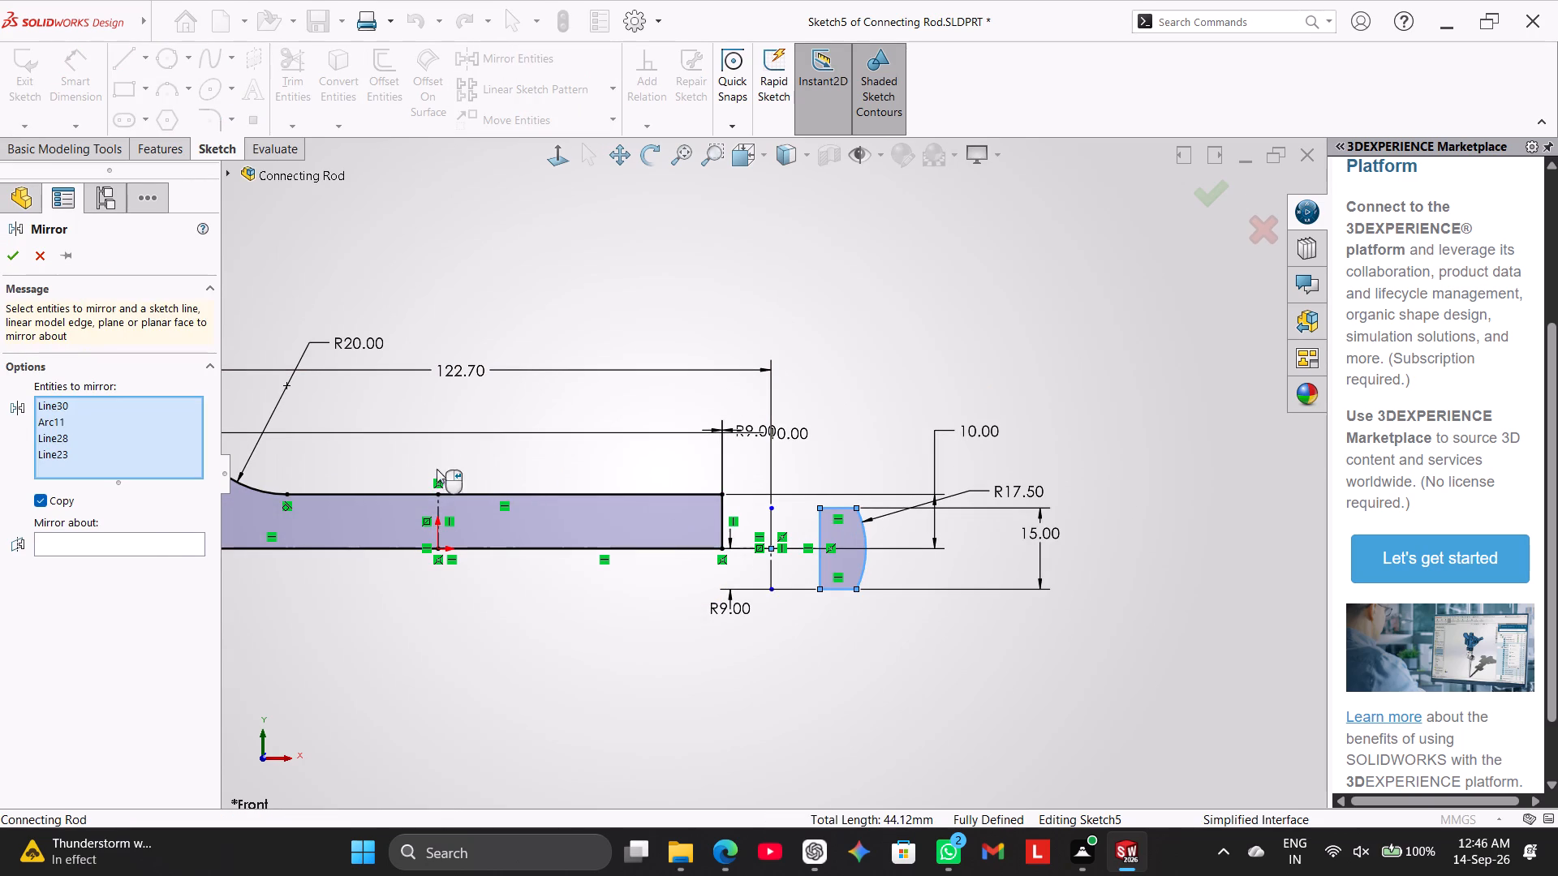
pyautogui.click(149, 544)
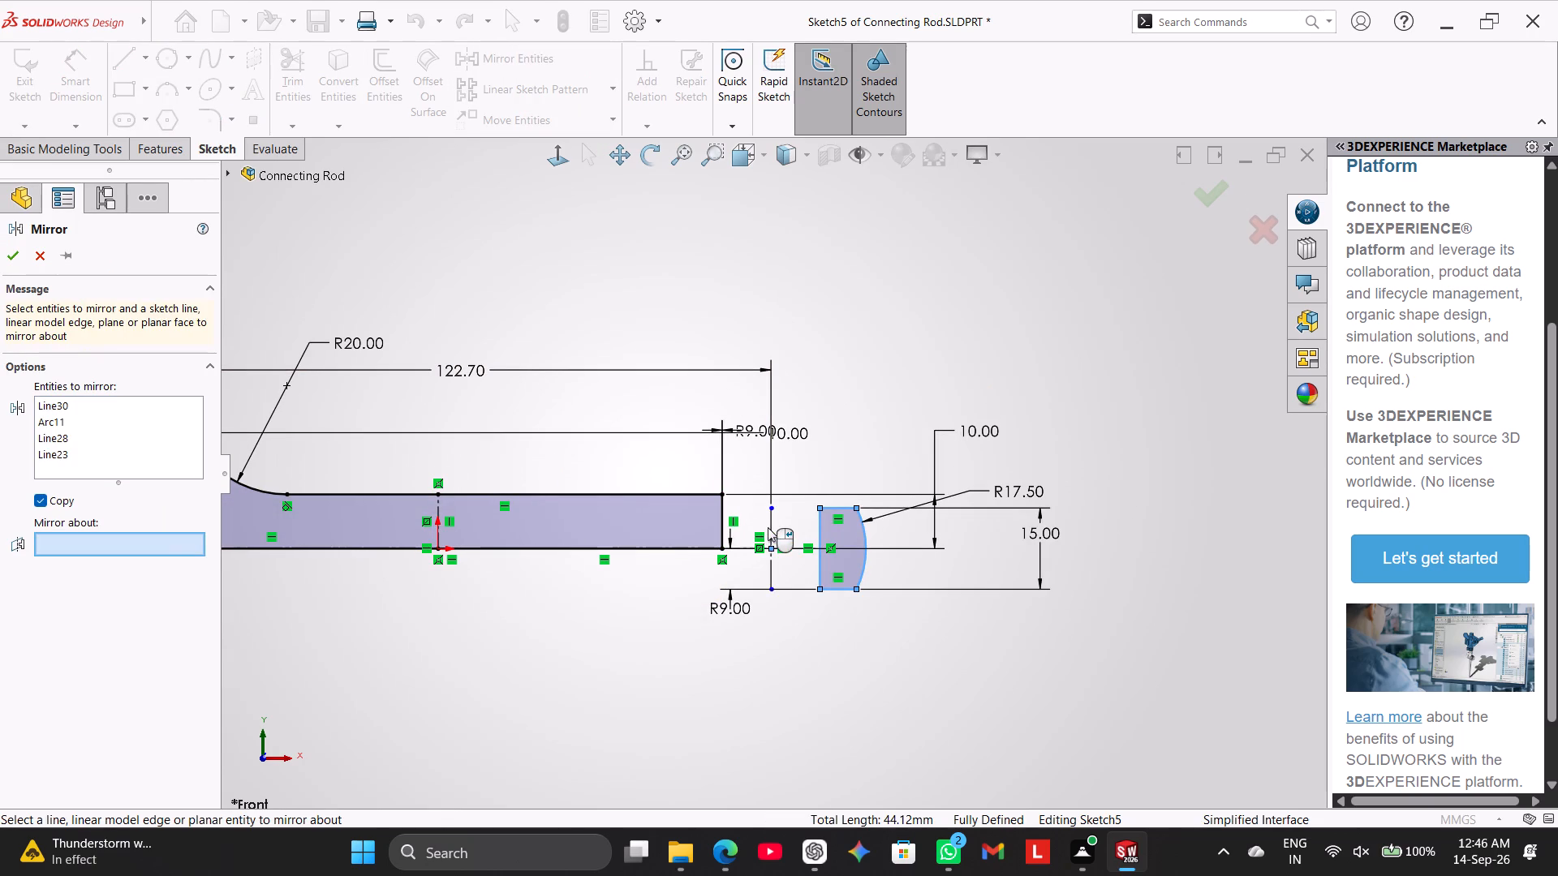
pyautogui.click(768, 527)
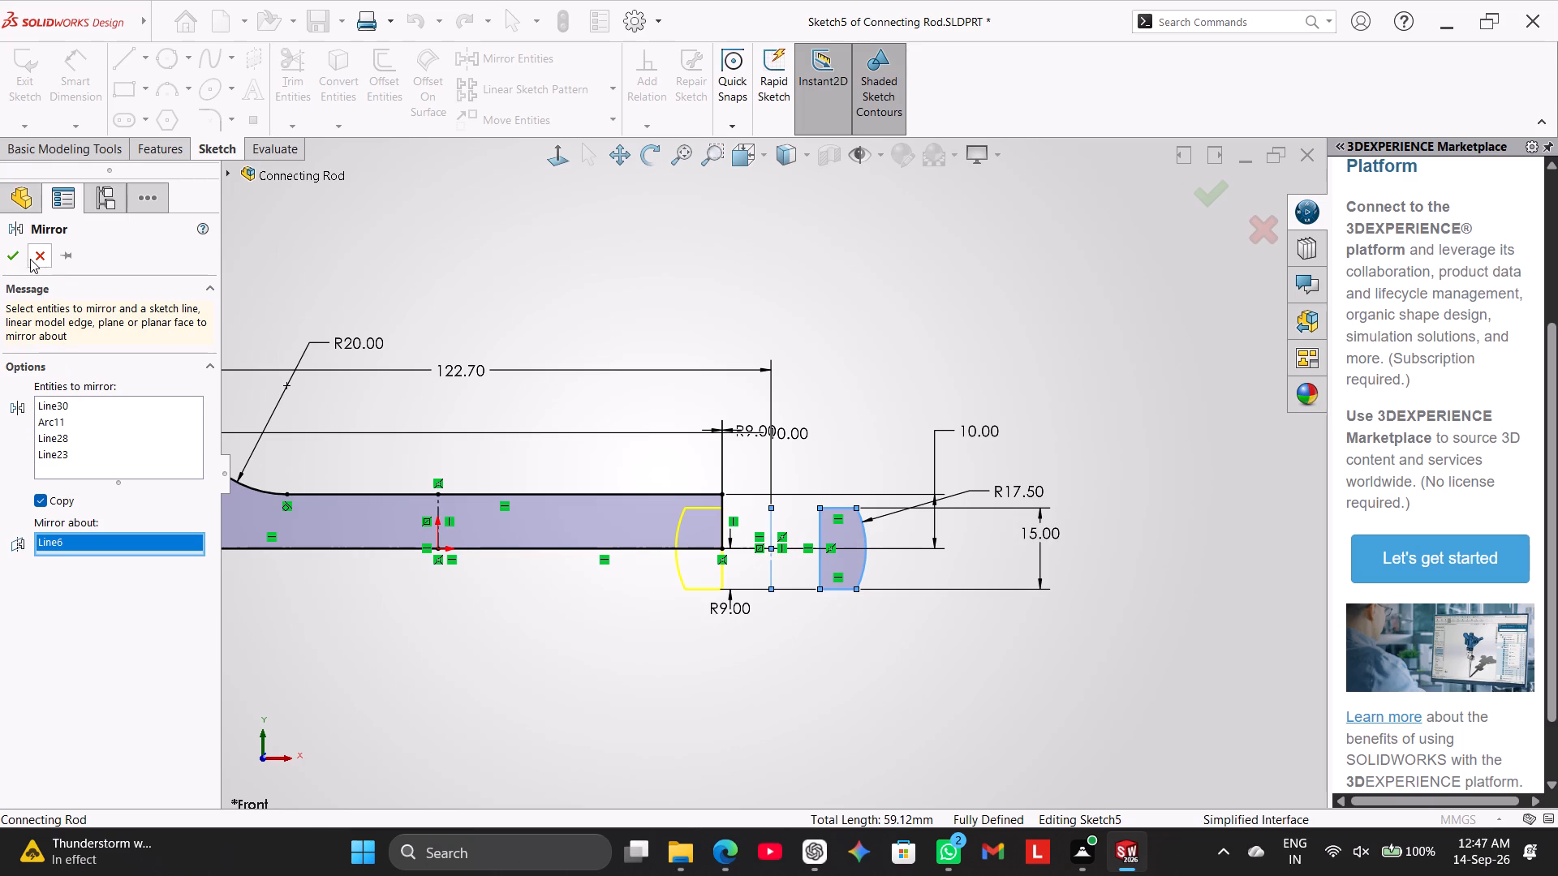
pyautogui.click(24, 255)
# Inspect the mirrored small end profile where it meets the shank region, and the rest of Sketch5.
pyautogui.scroll(-3, 696, 656)
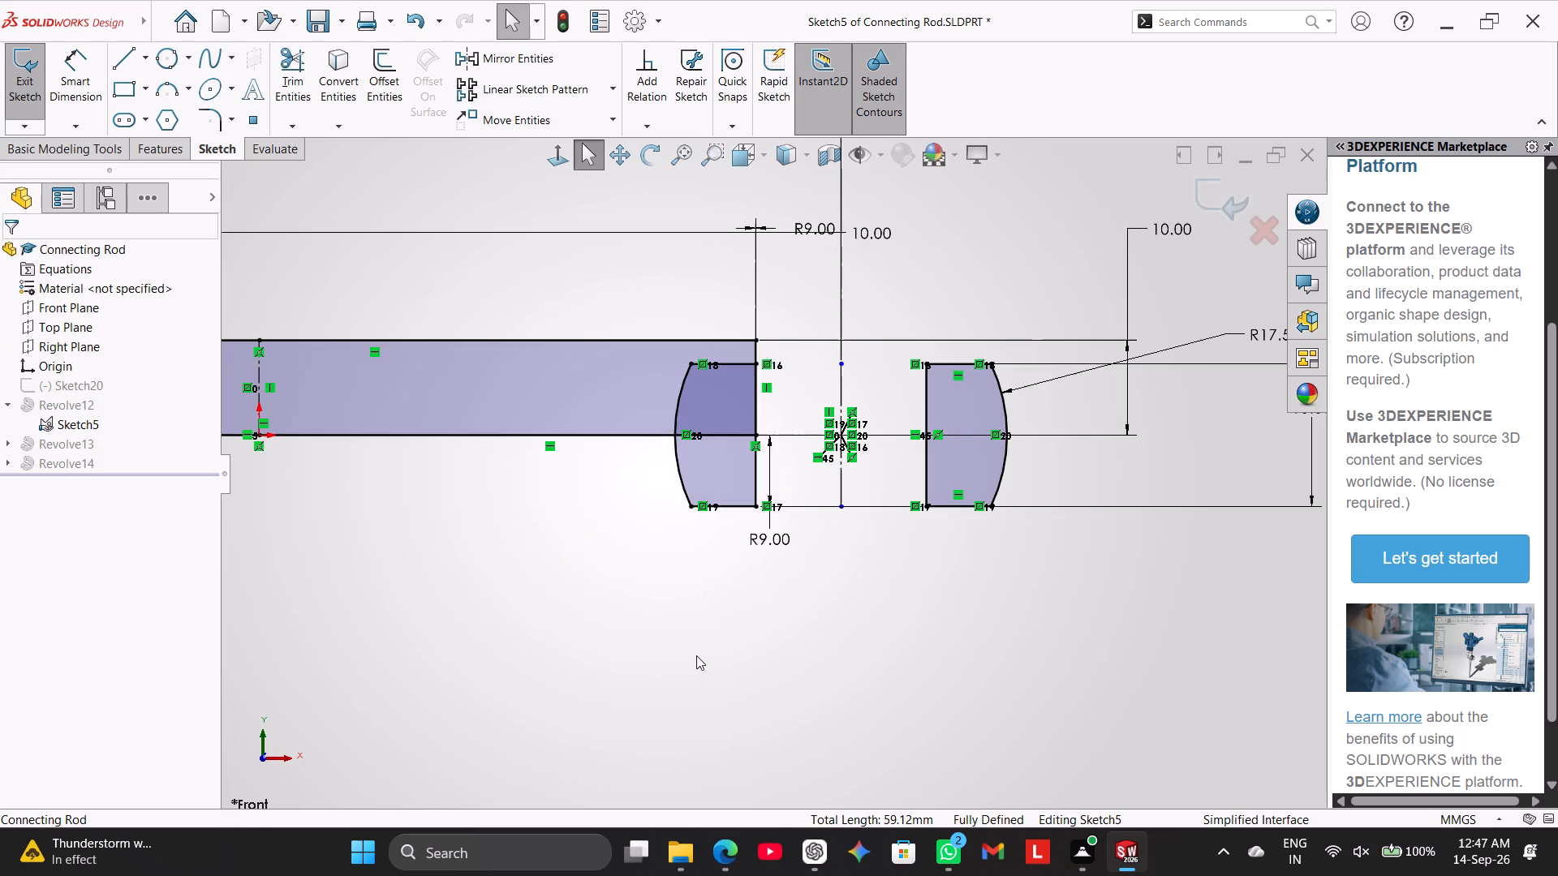
pyautogui.scroll(-2, 724, 419)
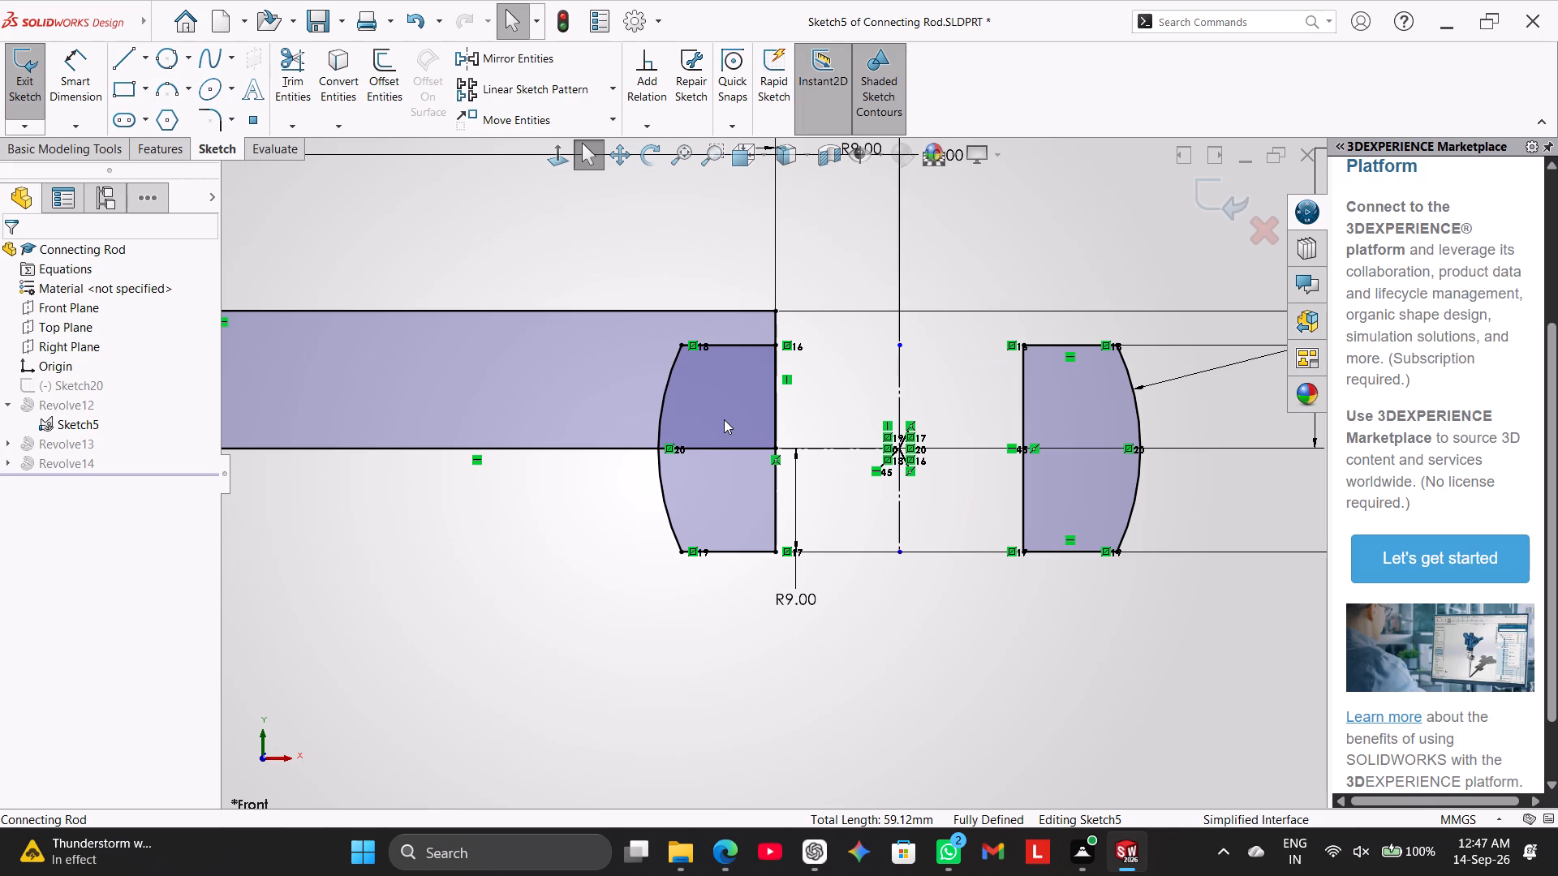
pyautogui.scroll(2, 778, 388)
pyautogui.scroll(1, 854, 367)
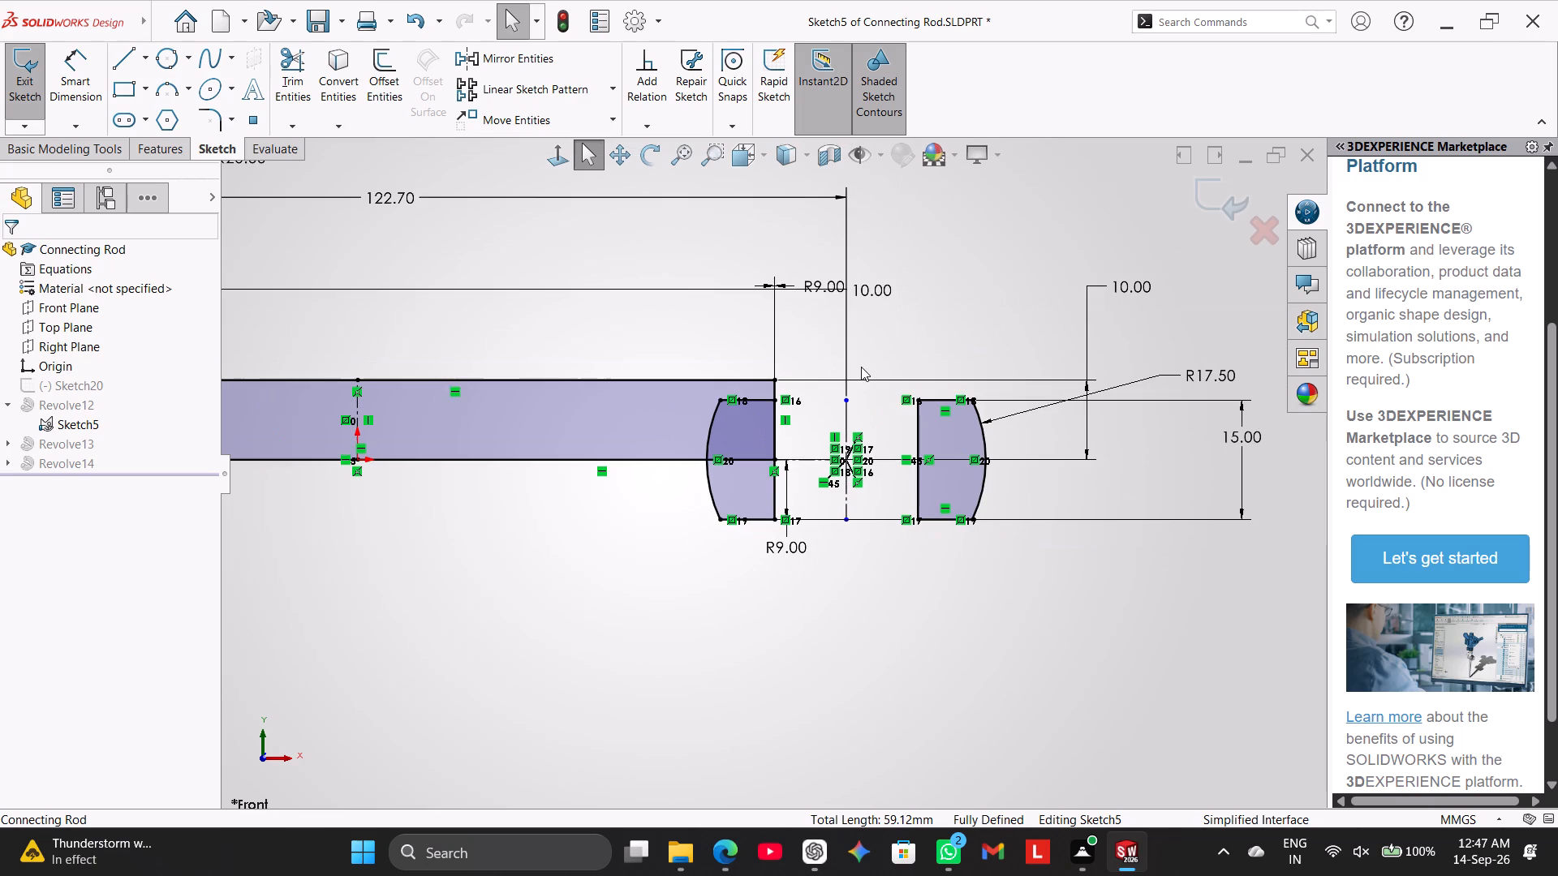
pyautogui.scroll(1, 905, 359)
pyautogui.scroll(2, 902, 440)
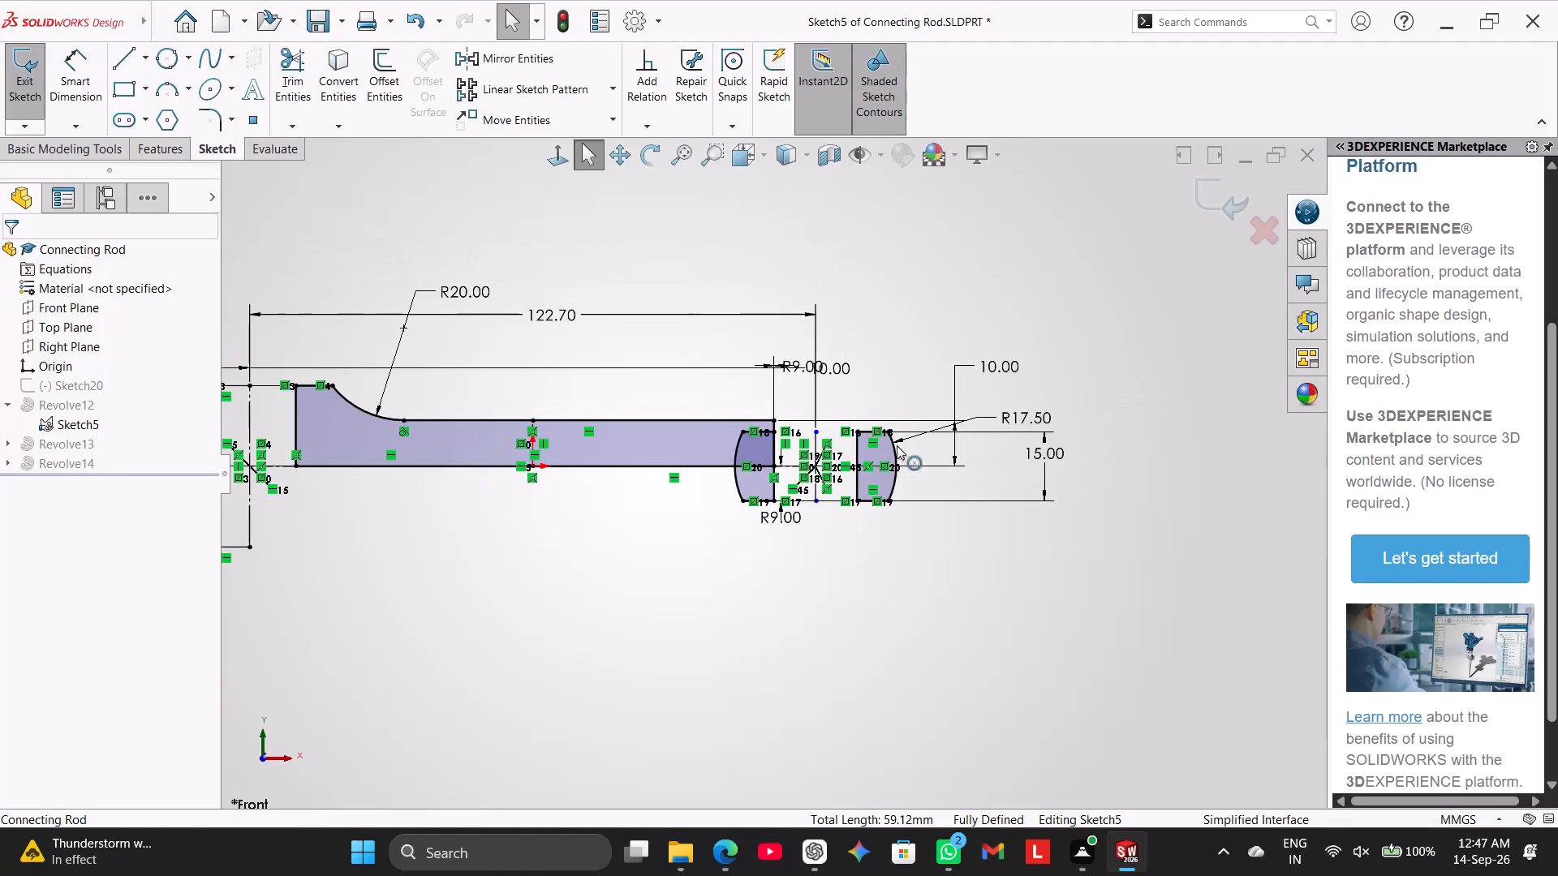
pyautogui.scroll(-3, 866, 457)
pyautogui.scroll(-2, 764, 452)
pyautogui.scroll(4, 764, 452)
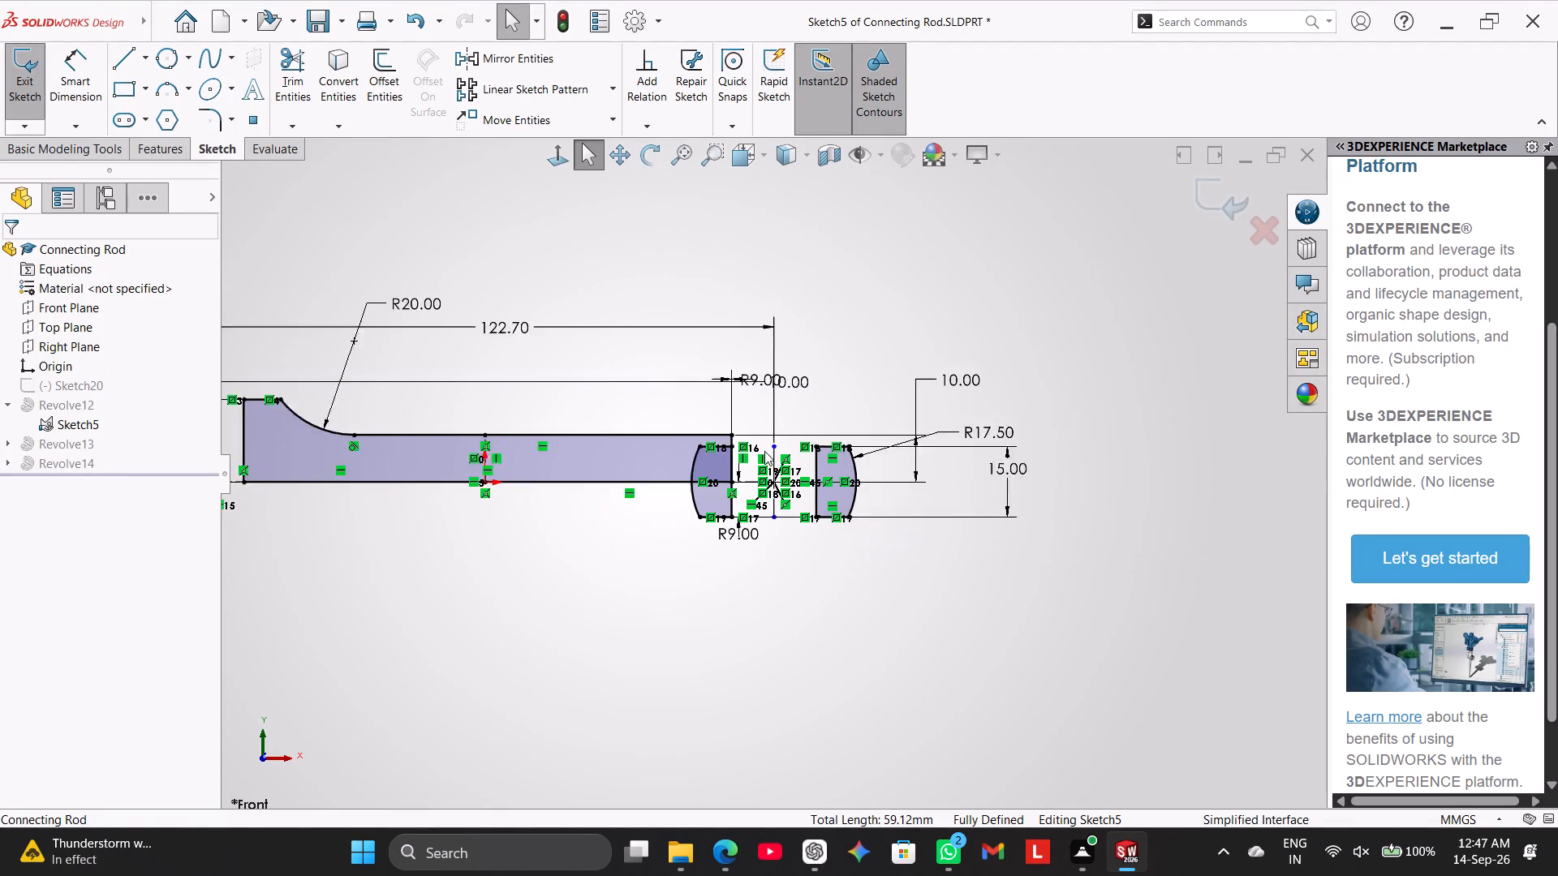
pyautogui.scroll(2, 764, 451)
pyautogui.scroll(-3, 510, 449)
pyautogui.scroll(-4, 623, 453)
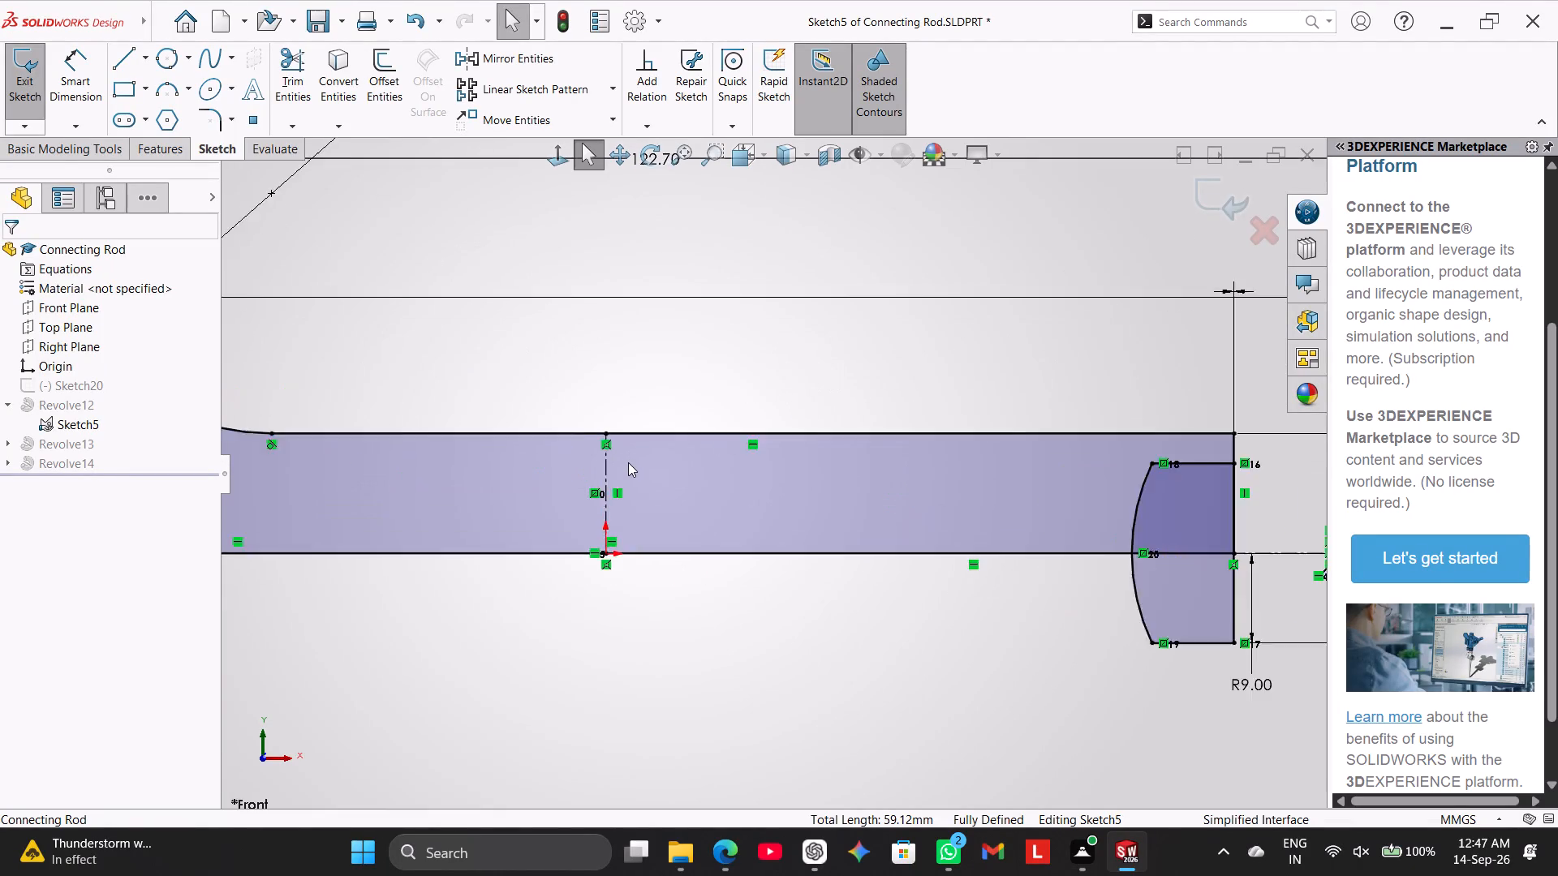
pyautogui.scroll(-3, 629, 462)
pyautogui.scroll(8, 629, 462)
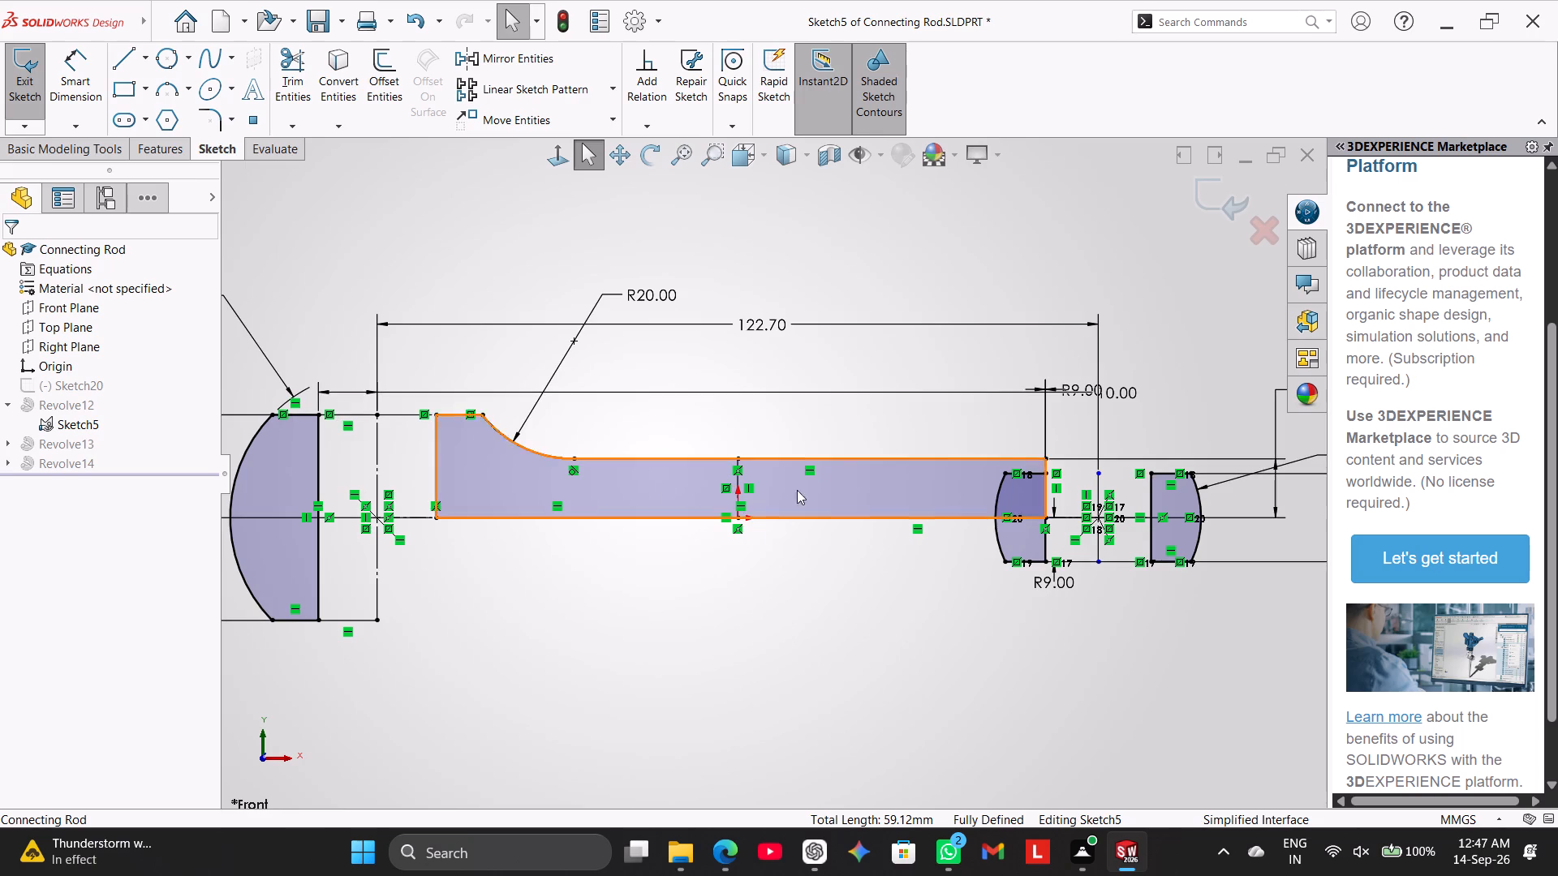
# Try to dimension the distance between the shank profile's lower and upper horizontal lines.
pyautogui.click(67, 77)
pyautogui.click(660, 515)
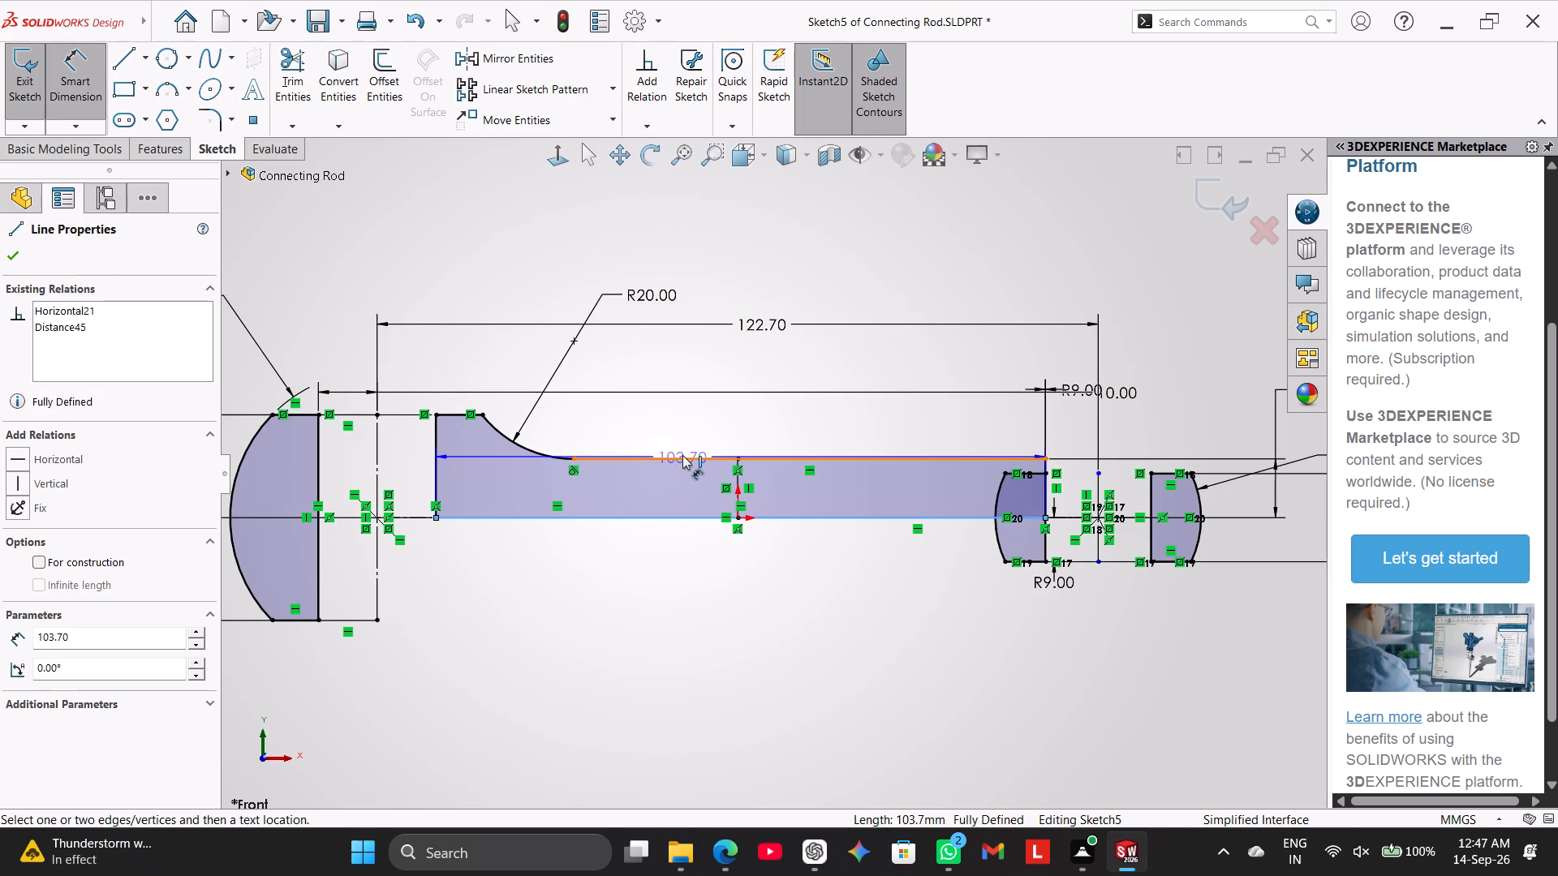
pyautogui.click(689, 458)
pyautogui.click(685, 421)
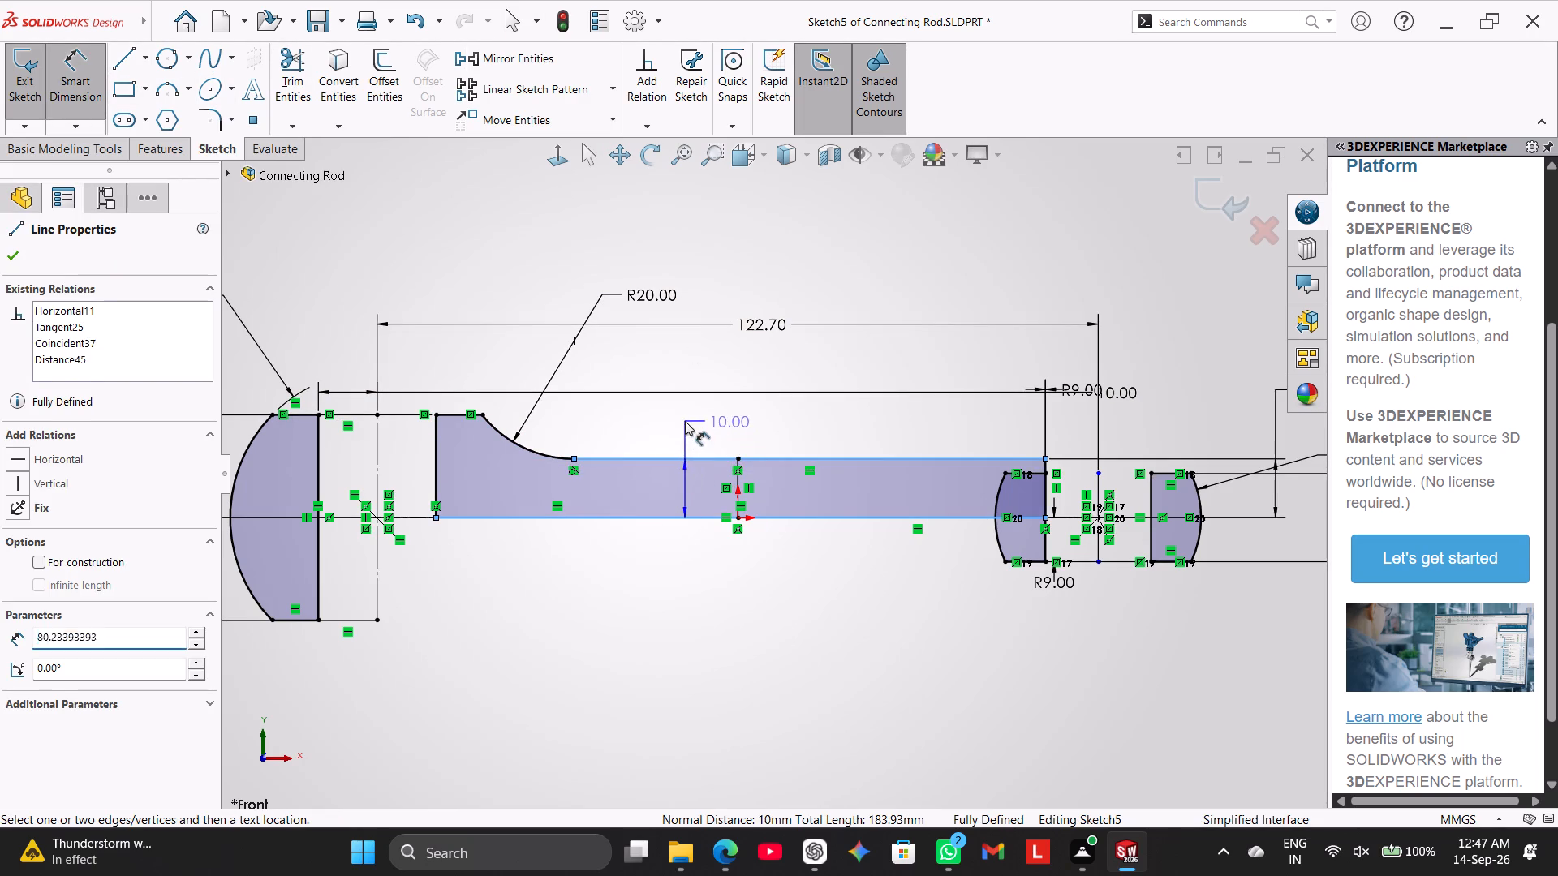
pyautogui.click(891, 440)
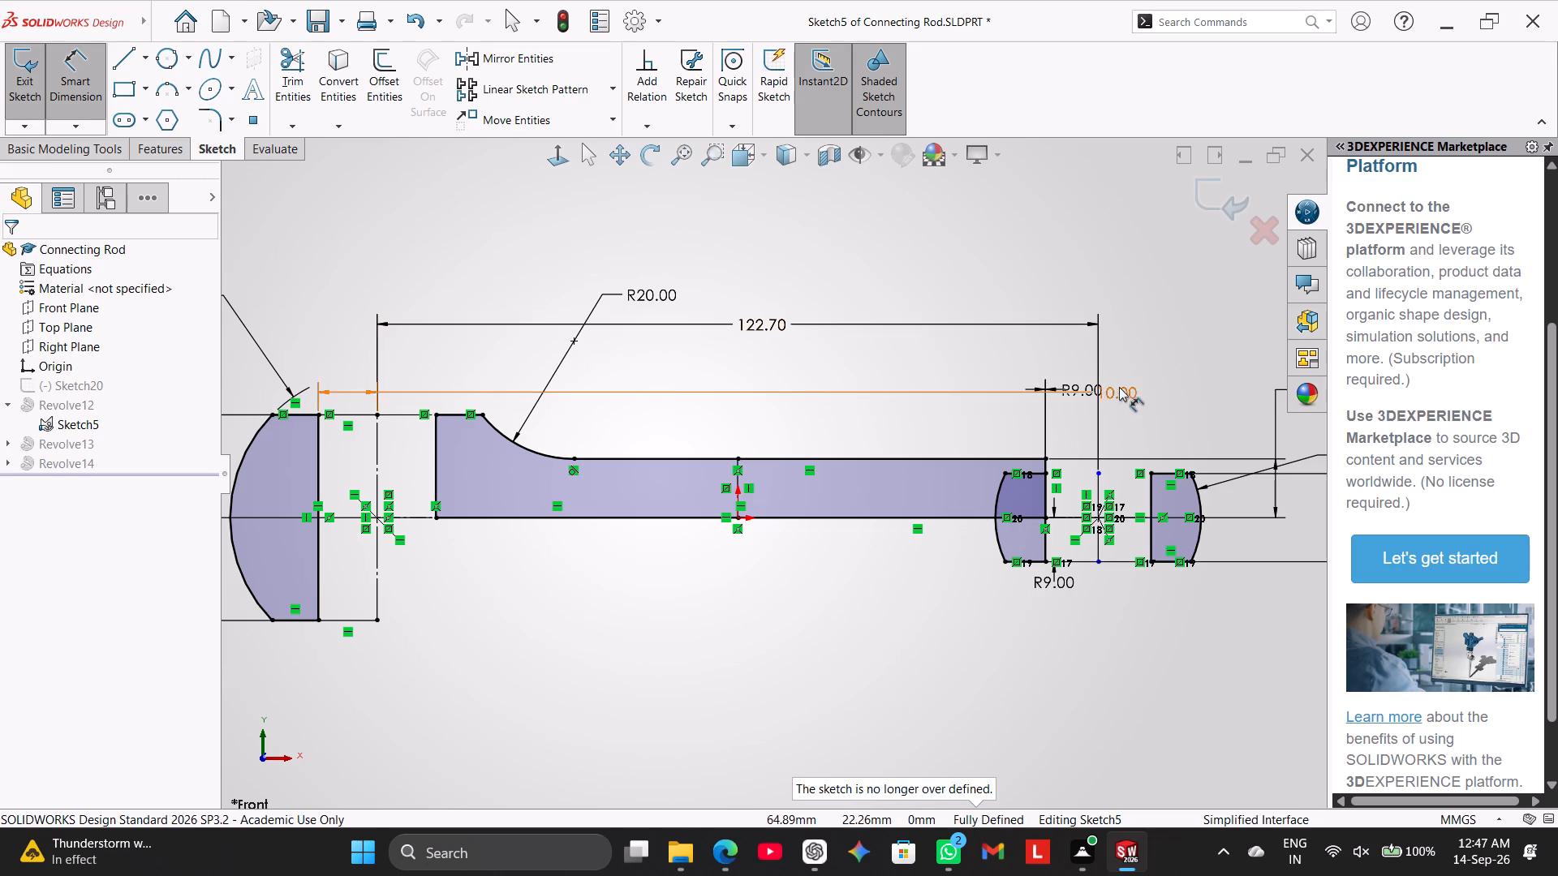
# Reposition the big end's 10.00 mm dimension directly above the gap between the cap's straight edge and the vertical centerline.
pyautogui.moveTo(1120, 395); pyautogui.dragTo(803, 412)
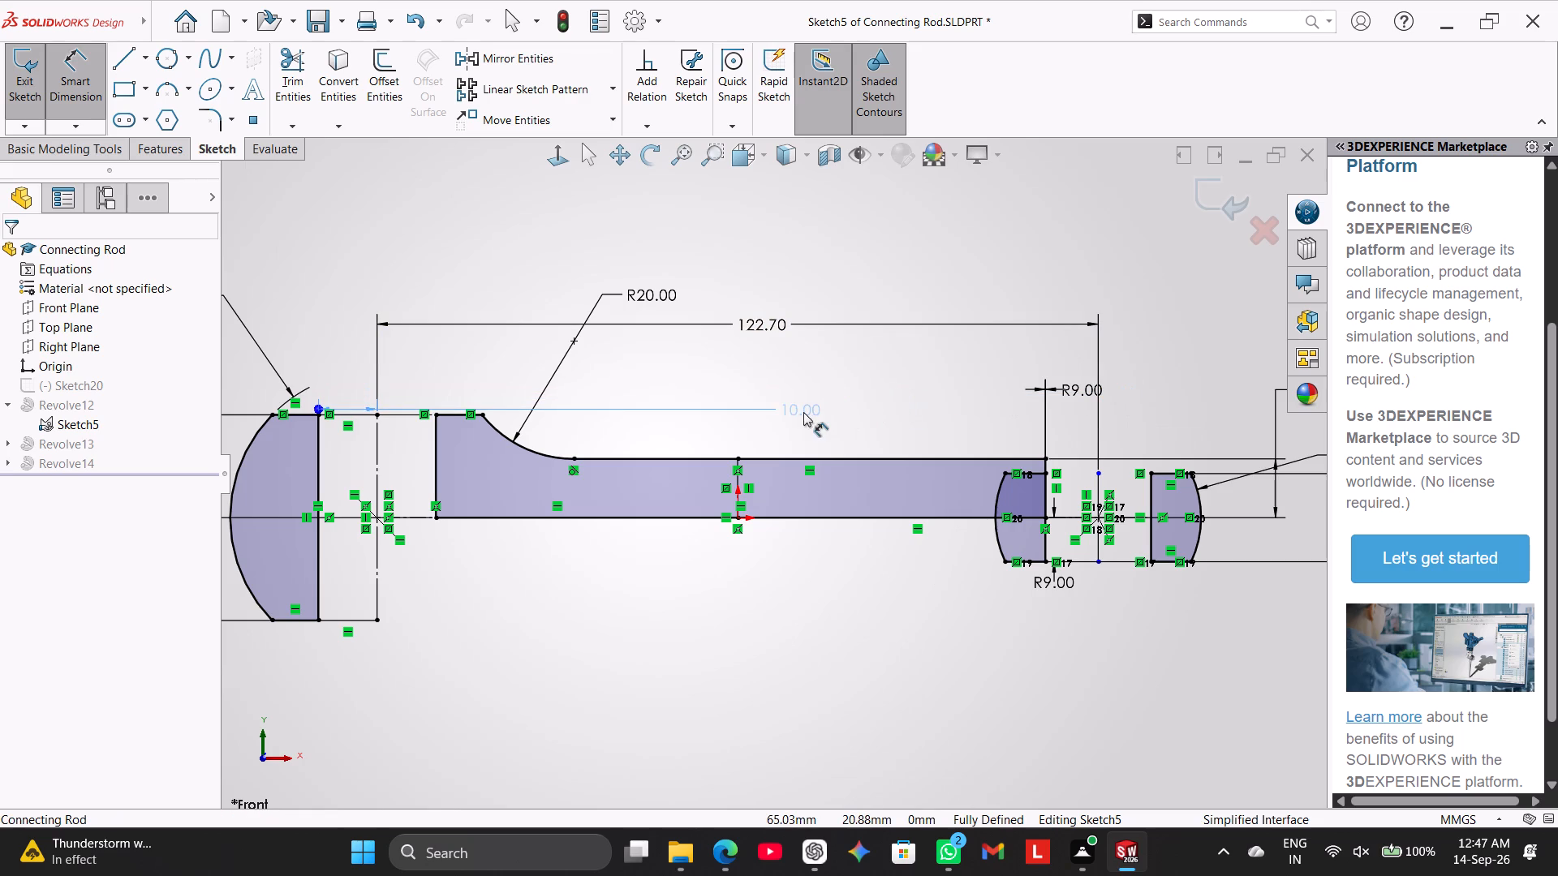
pyautogui.moveTo(803, 412); pyautogui.dragTo(845, 328)
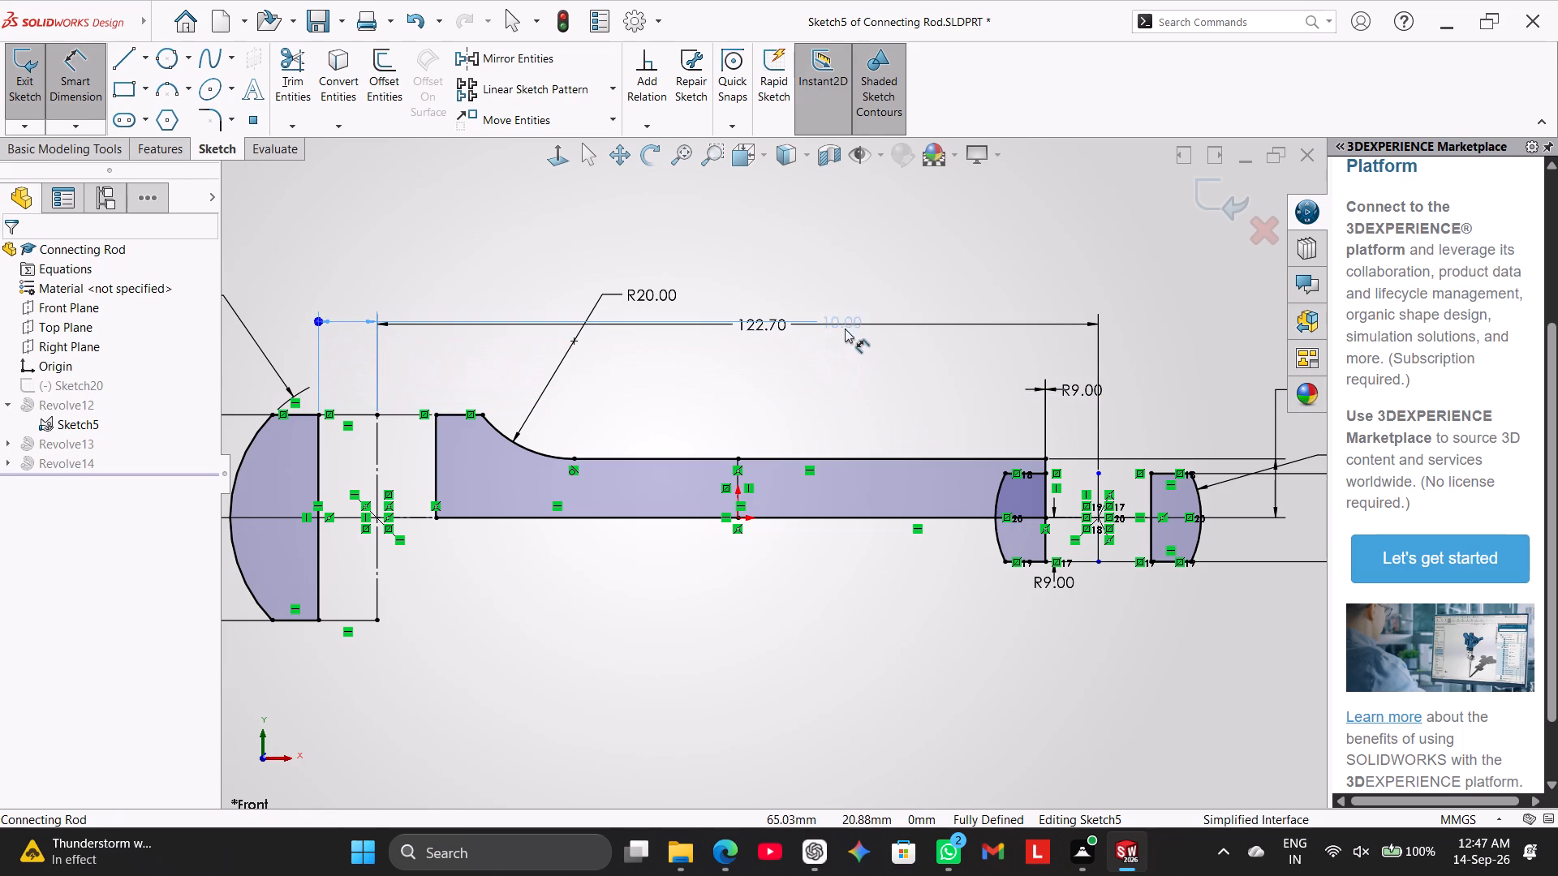
pyautogui.moveTo(845, 328); pyautogui.dragTo(389, 366)
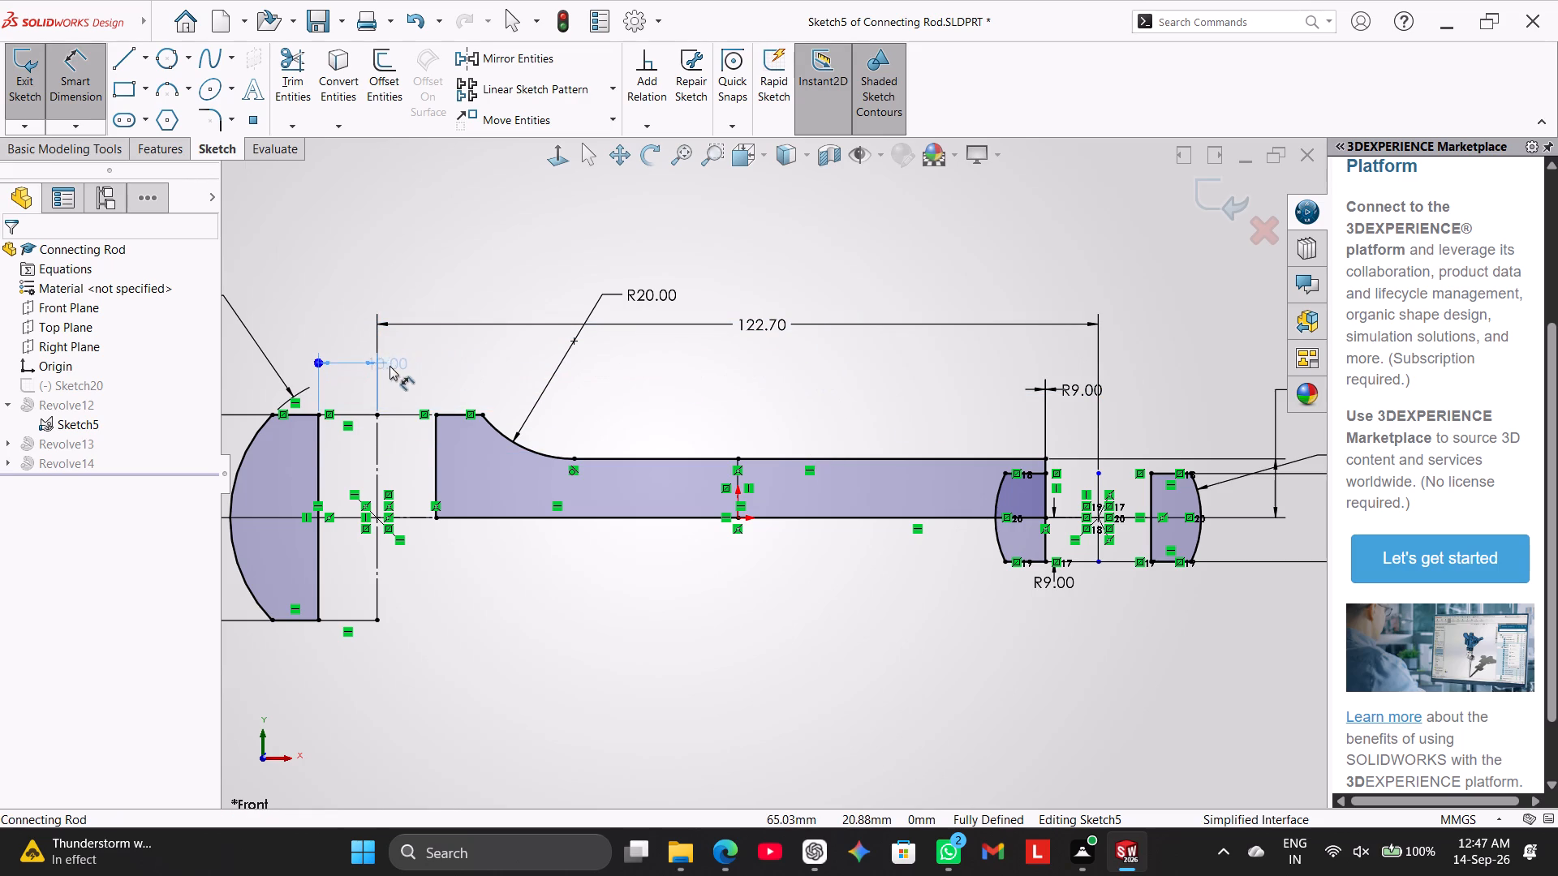
pyautogui.moveTo(389, 366); pyautogui.dragTo(347, 371)
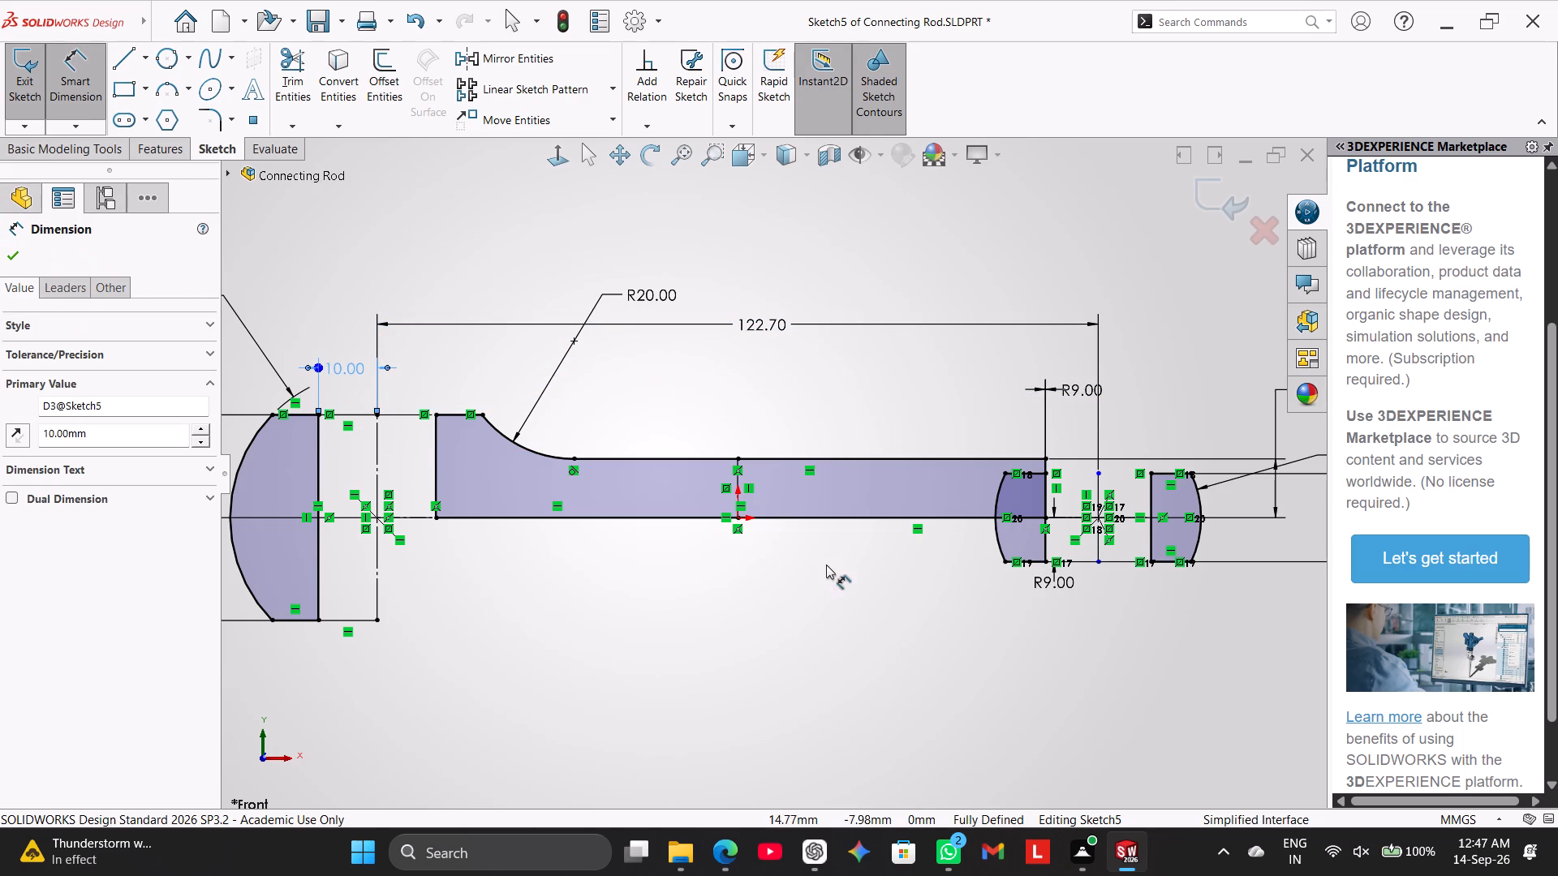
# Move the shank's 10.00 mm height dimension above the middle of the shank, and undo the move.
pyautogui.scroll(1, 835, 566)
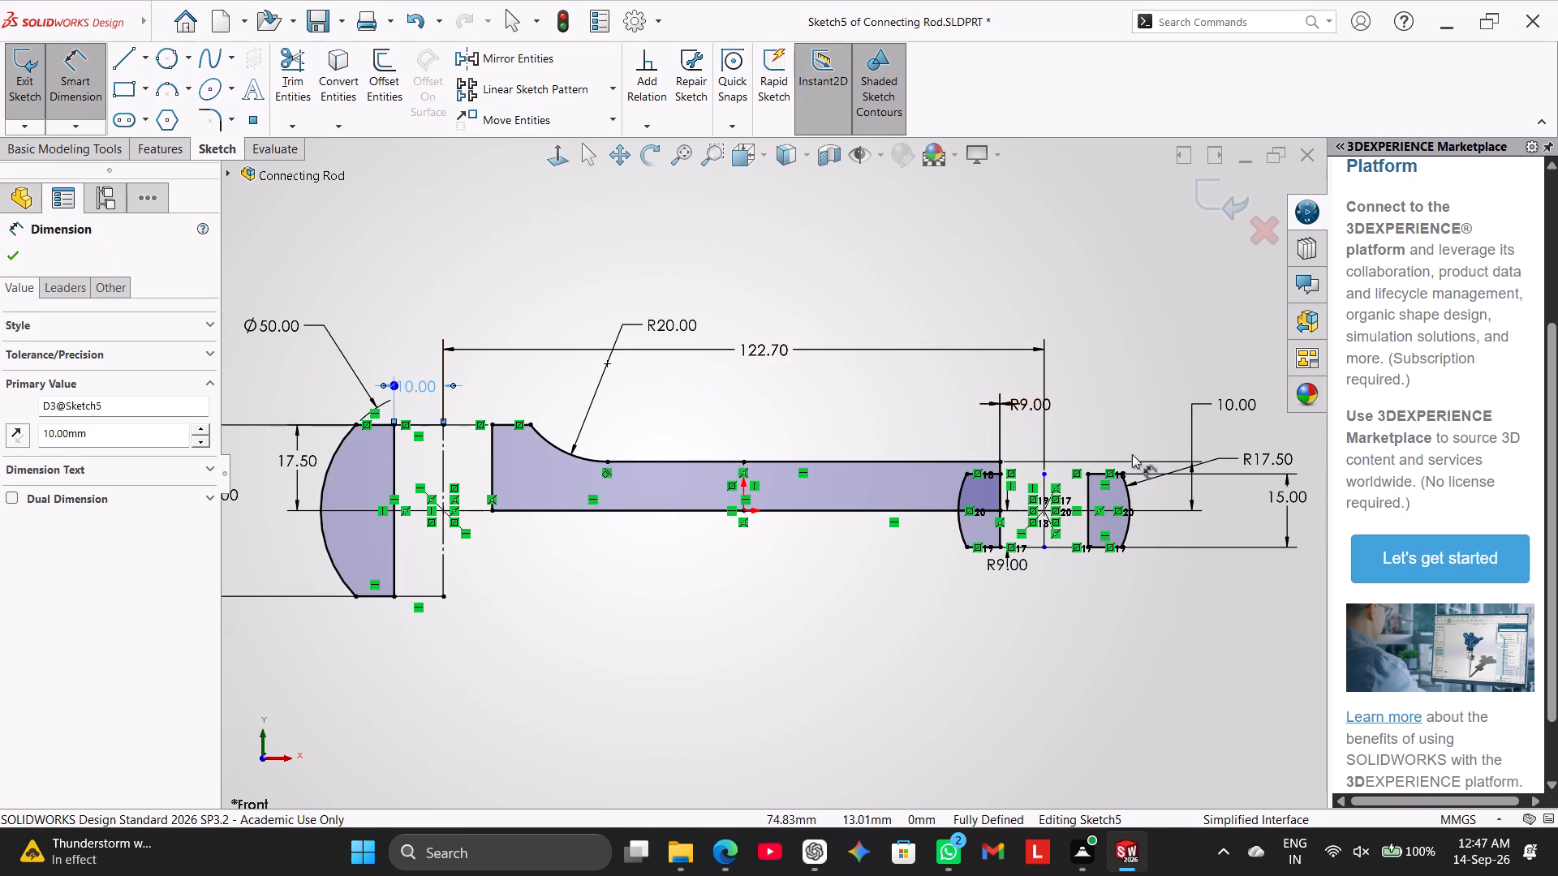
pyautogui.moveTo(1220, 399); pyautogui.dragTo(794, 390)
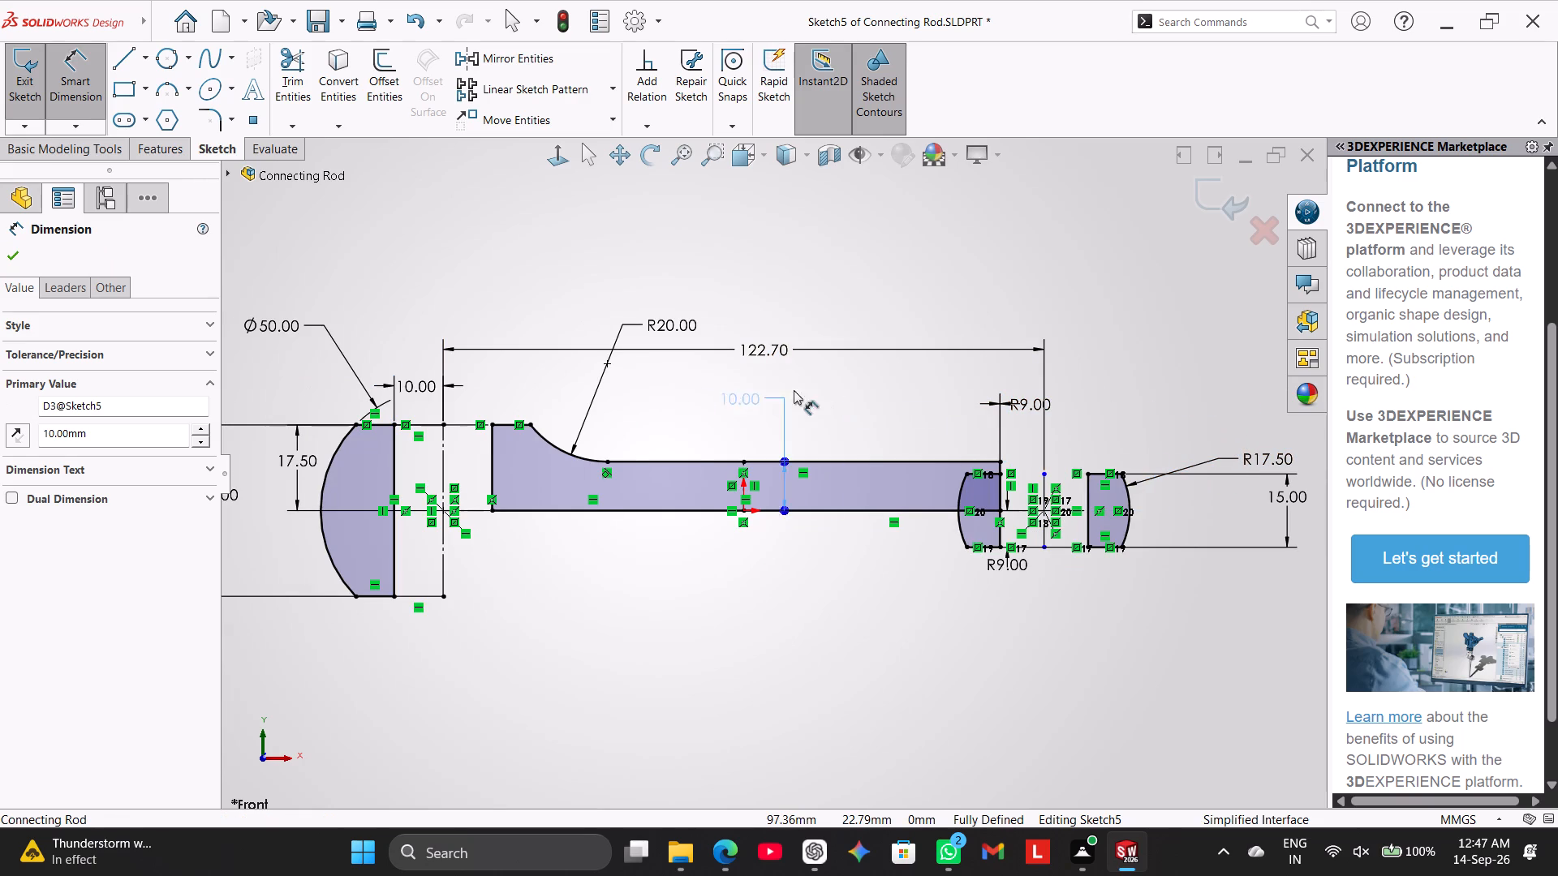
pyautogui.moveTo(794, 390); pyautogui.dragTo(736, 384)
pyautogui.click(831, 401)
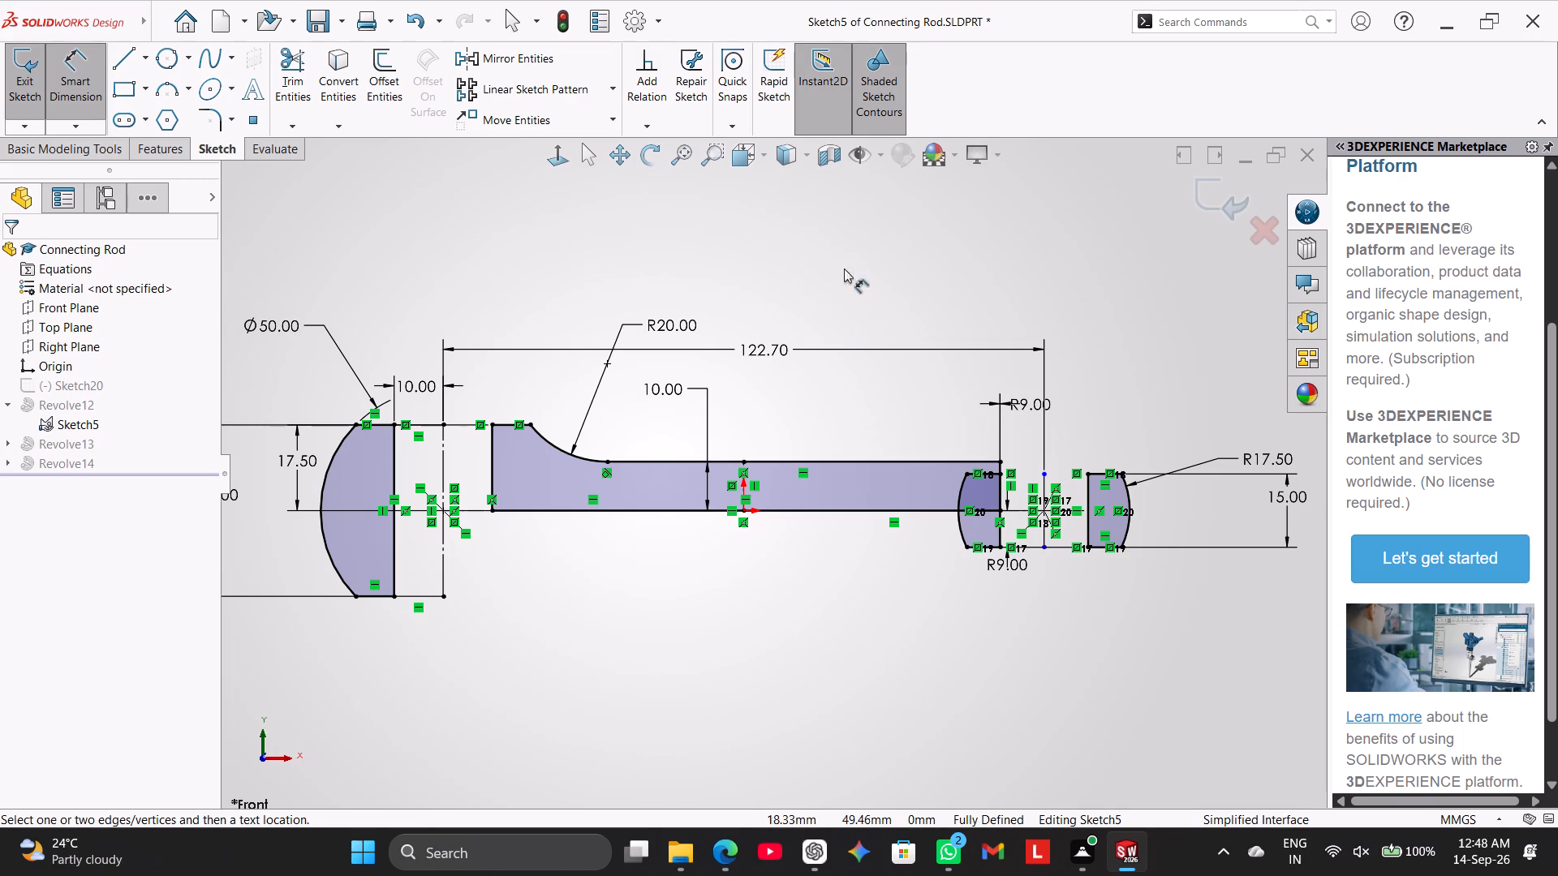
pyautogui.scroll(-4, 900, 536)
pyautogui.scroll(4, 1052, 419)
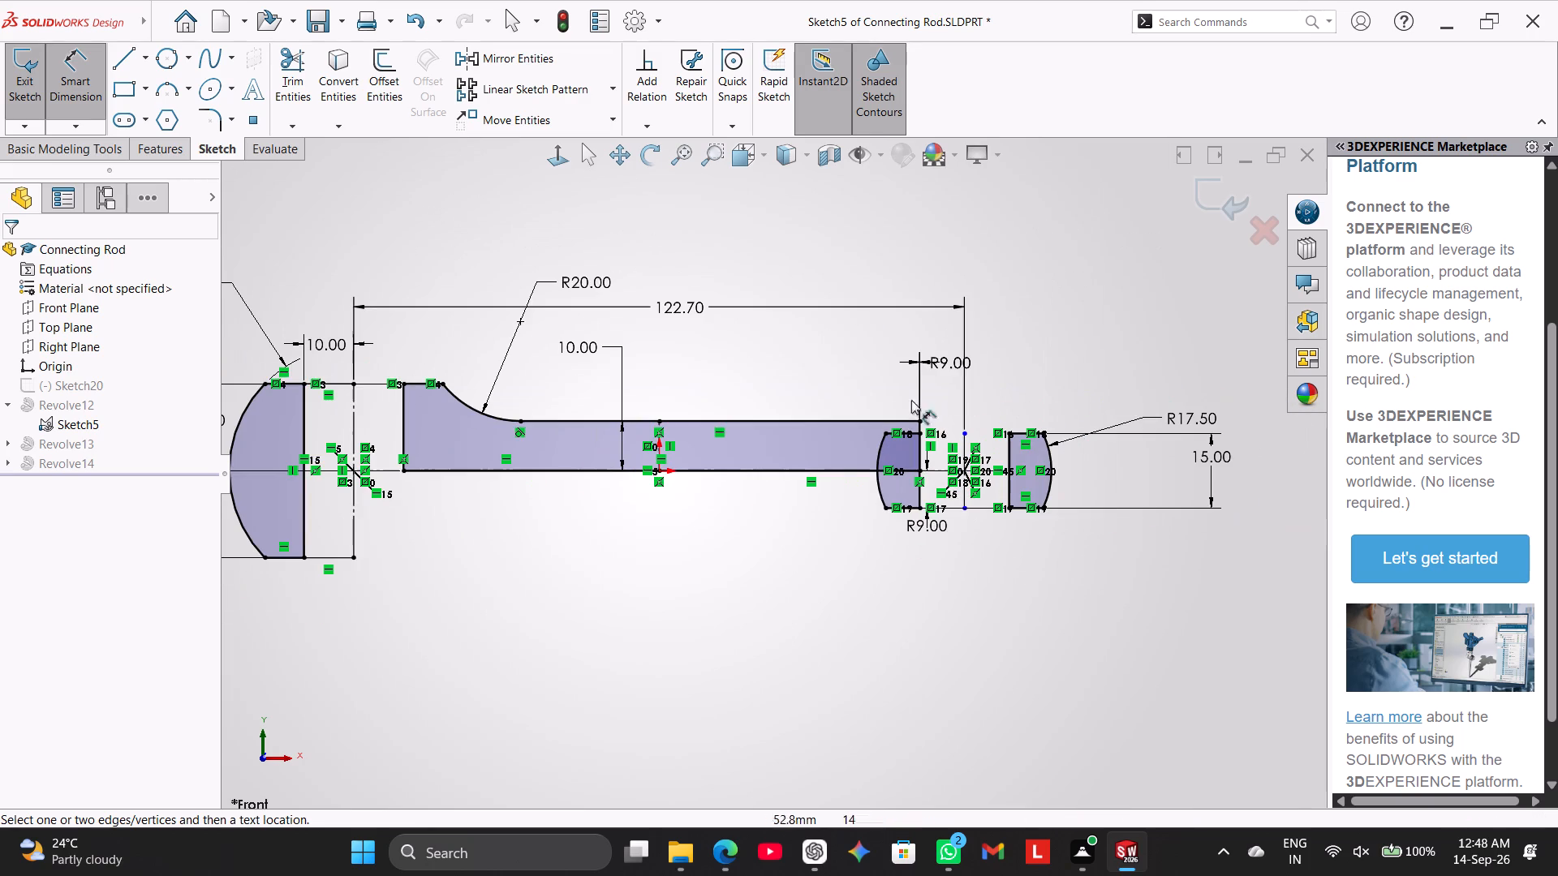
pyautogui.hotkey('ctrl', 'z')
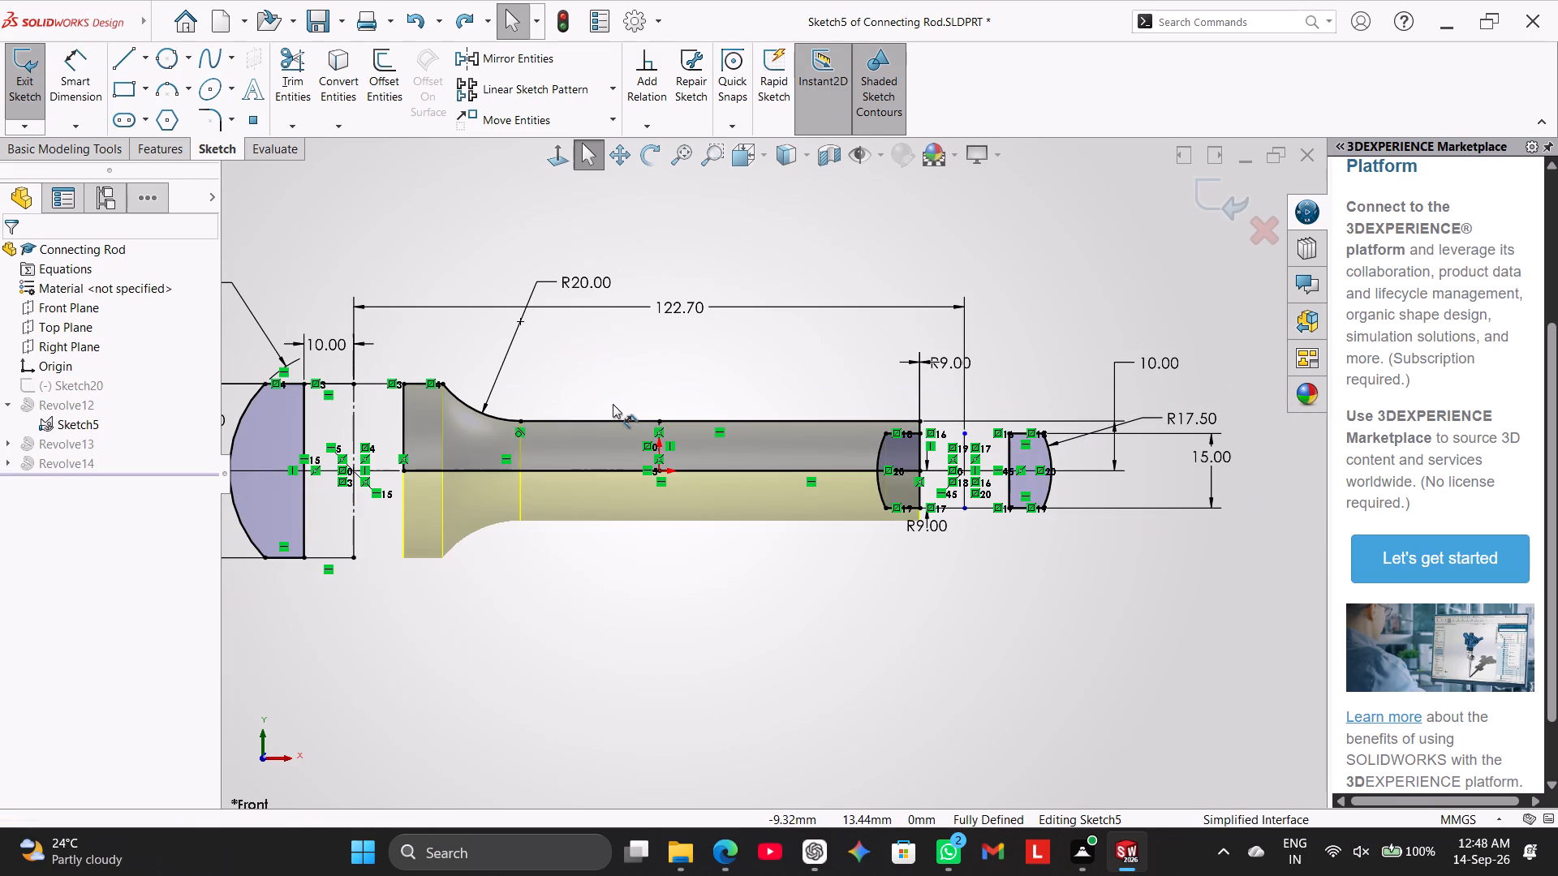
# Undo the repositioning of the big end's 10.00 mm dimension and the mirroring of the small end profile.
pyautogui.hotkey('ctrl', 'z')
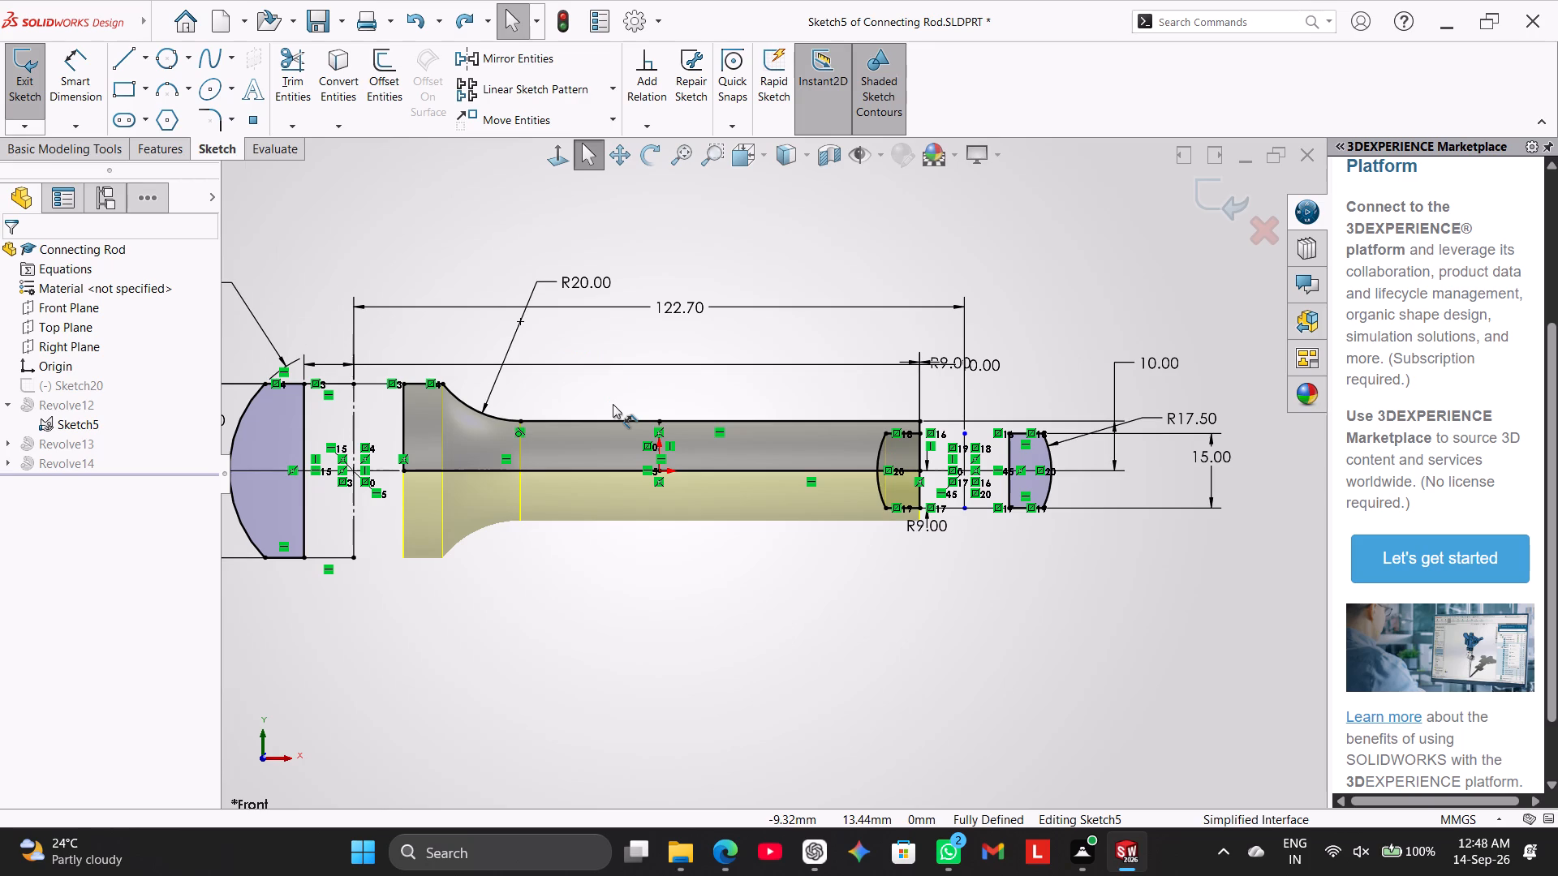
pyautogui.hotkey('ctrl', 'z')
pyautogui.hotkey('ctrl', 'z')
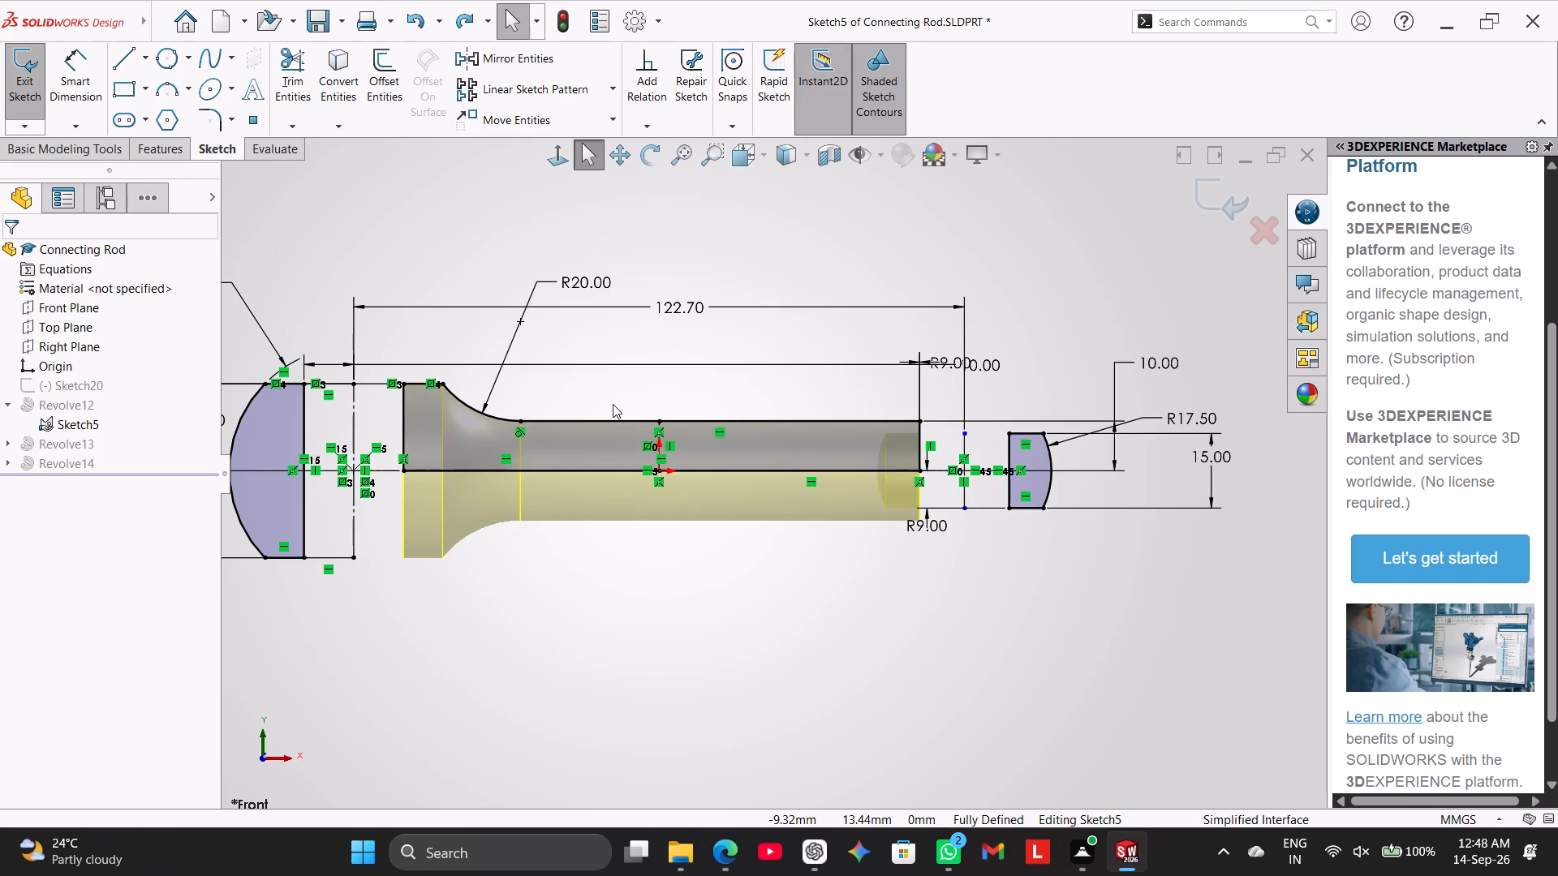
pyautogui.click(592, 626)
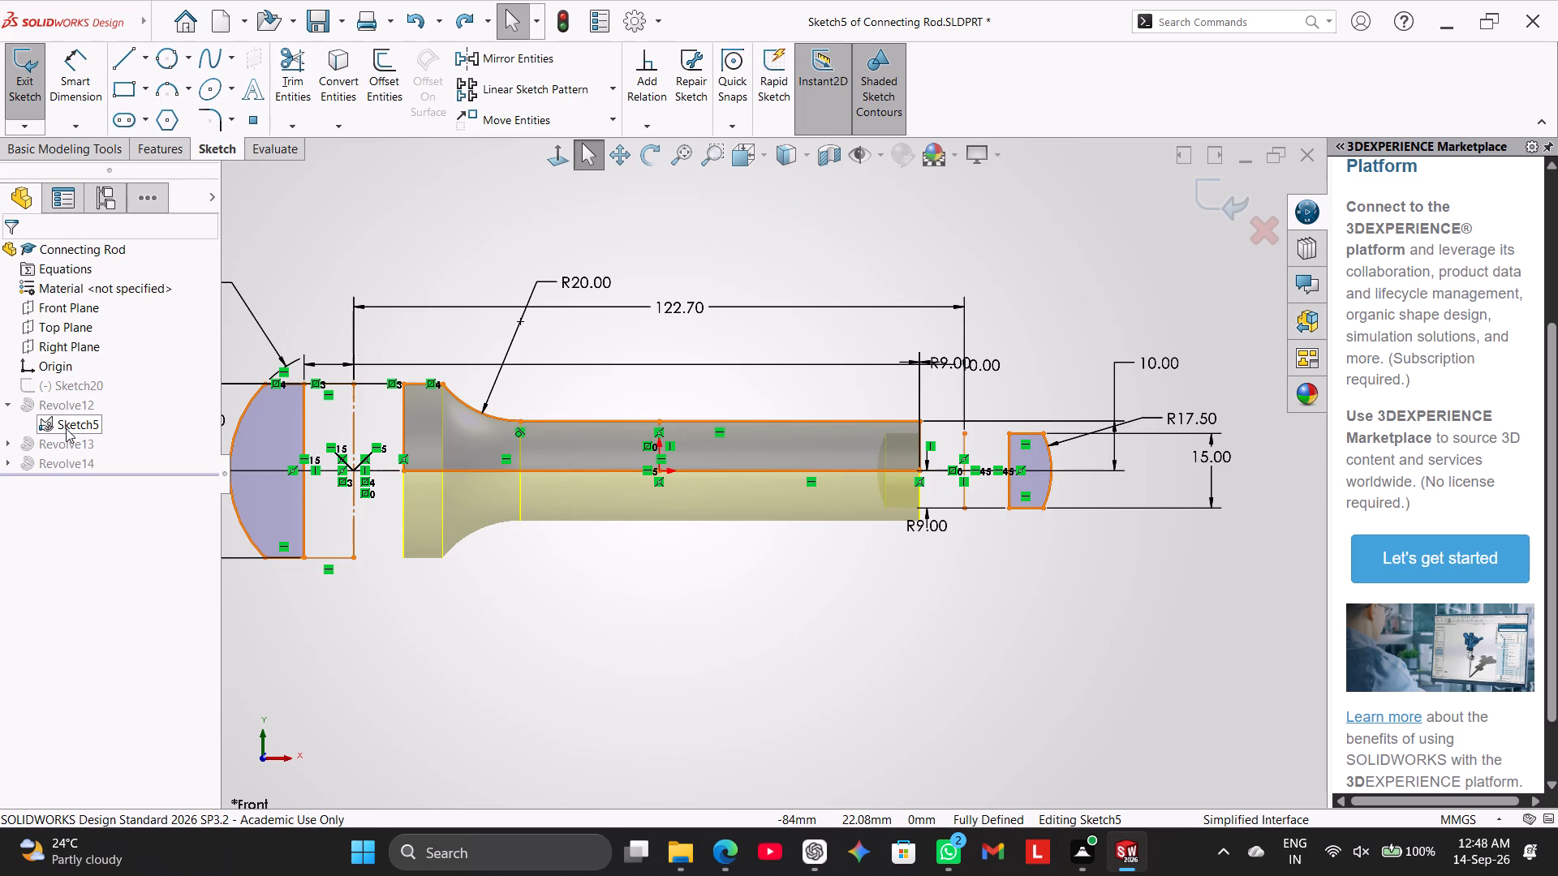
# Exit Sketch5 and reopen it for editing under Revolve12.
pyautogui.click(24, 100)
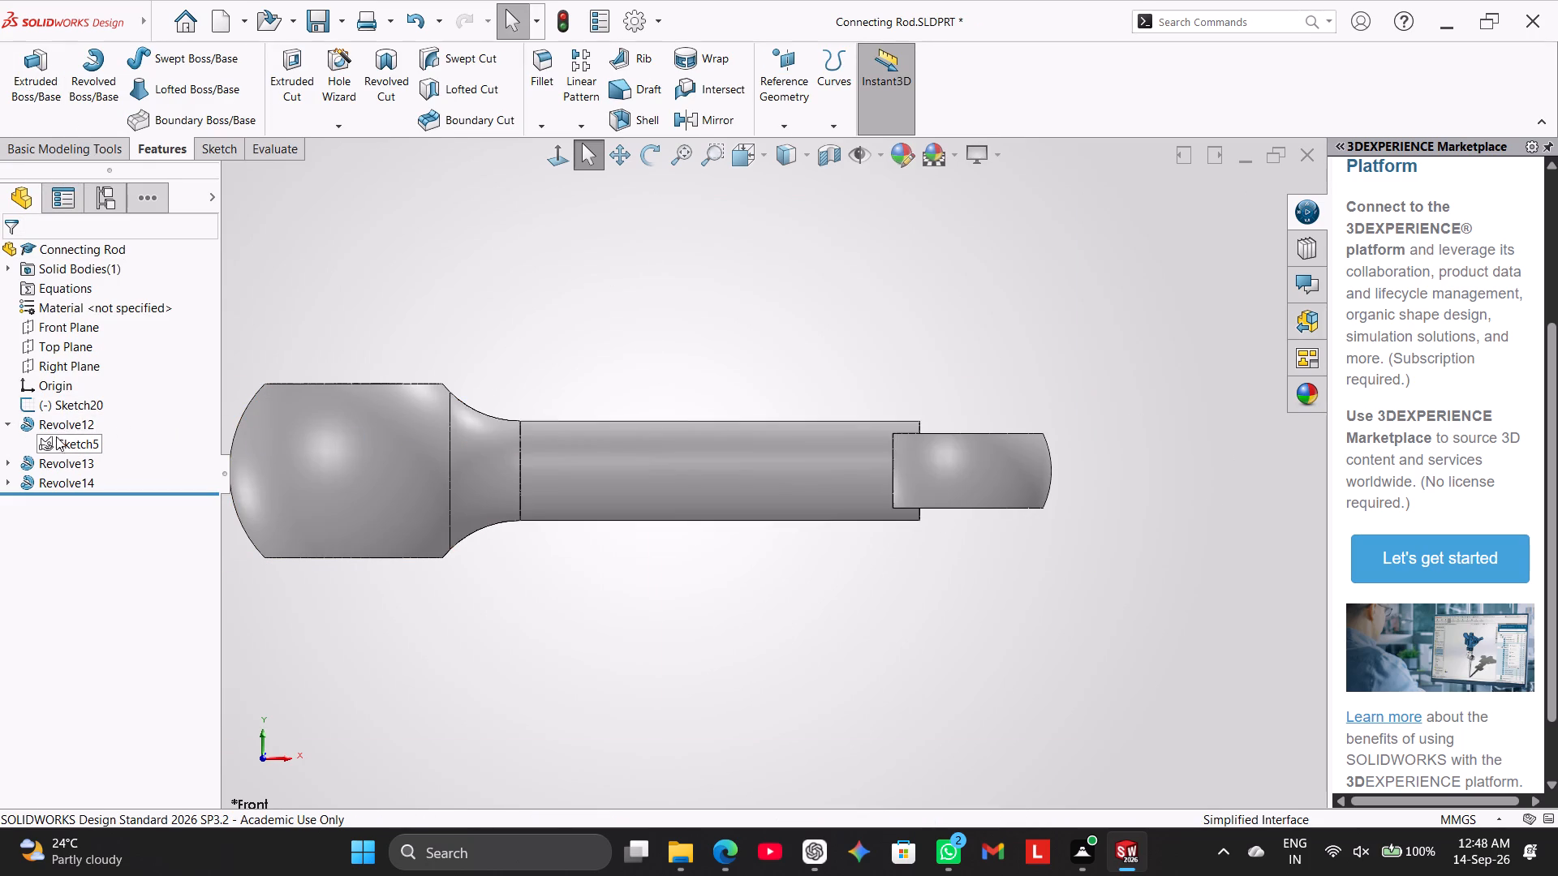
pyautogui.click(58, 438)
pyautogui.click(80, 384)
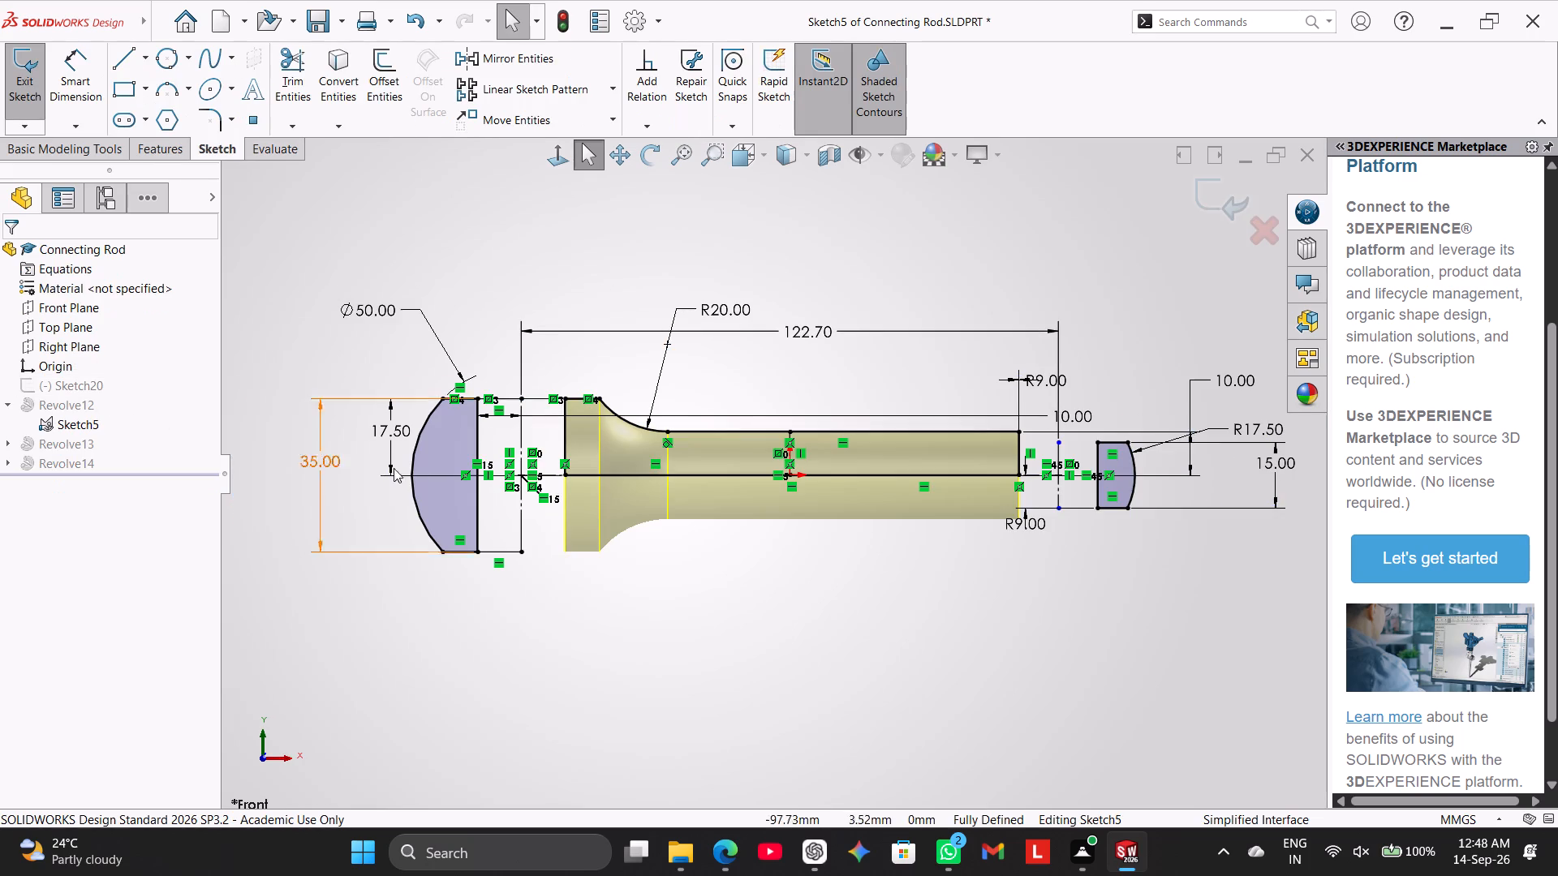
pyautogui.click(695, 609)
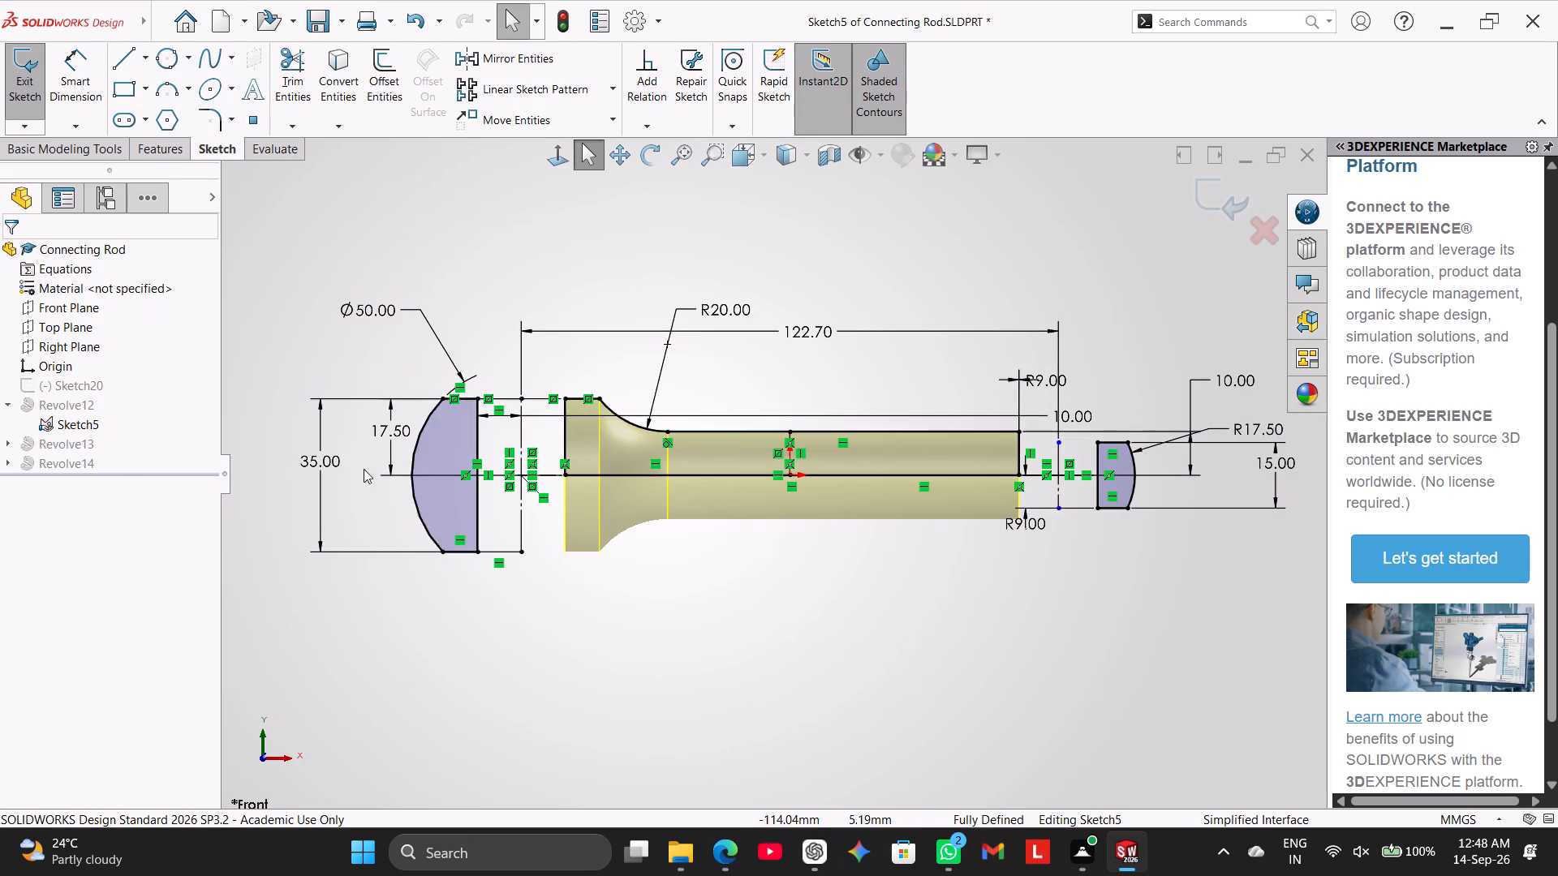
# Extend the small end's R17.50 arc over the vertical centerline until it meets the shank's upper horizontal line.
pyautogui.scroll(-3, 1160, 380)
pyautogui.scroll(1, 895, 526)
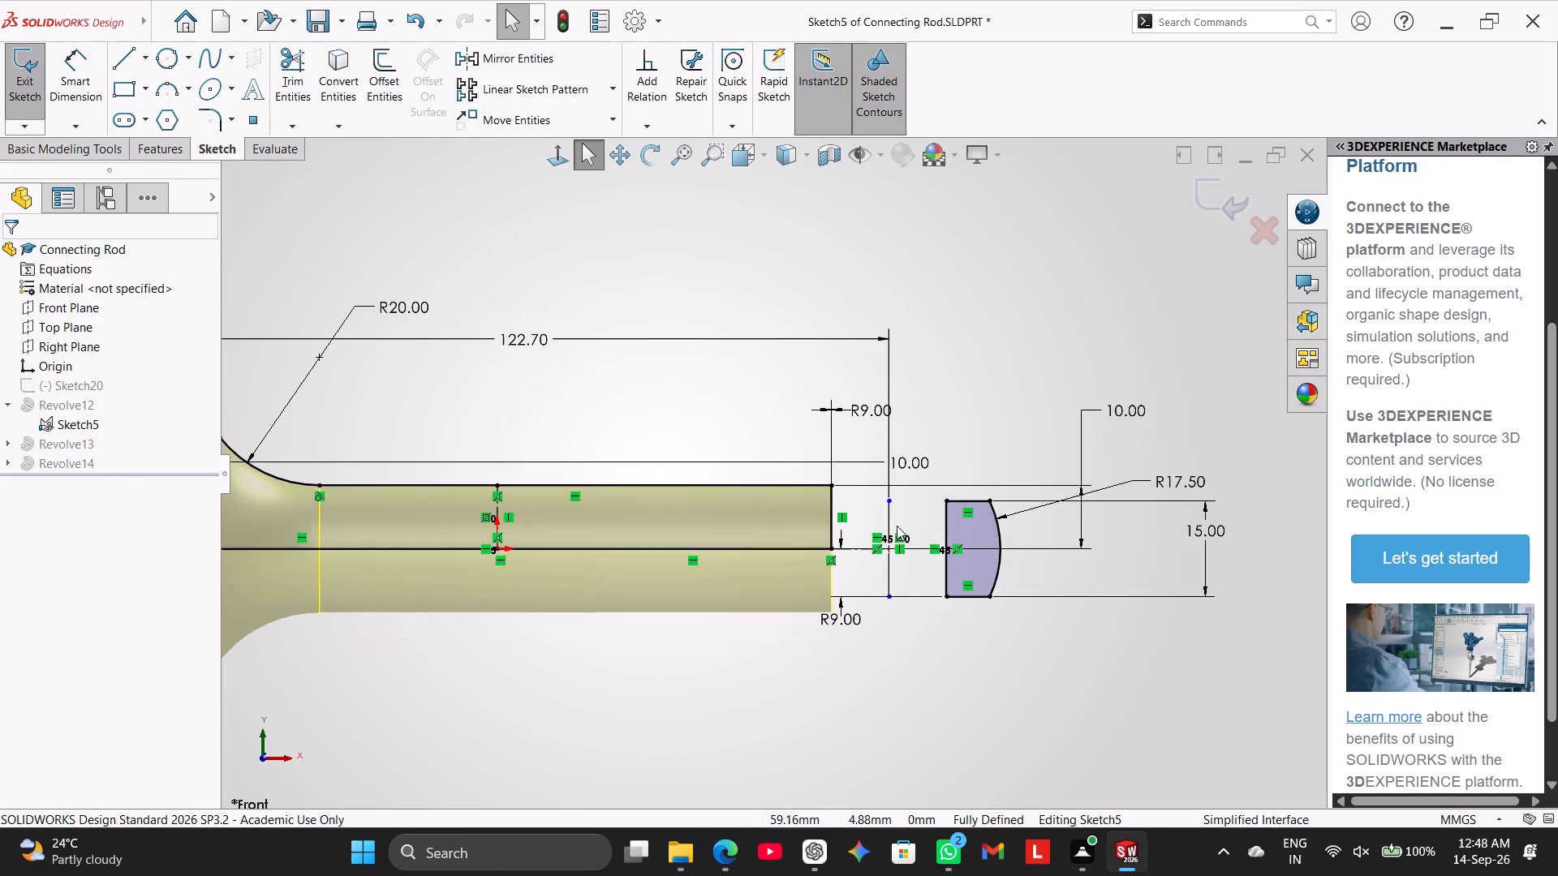
pyautogui.scroll(1, 897, 522)
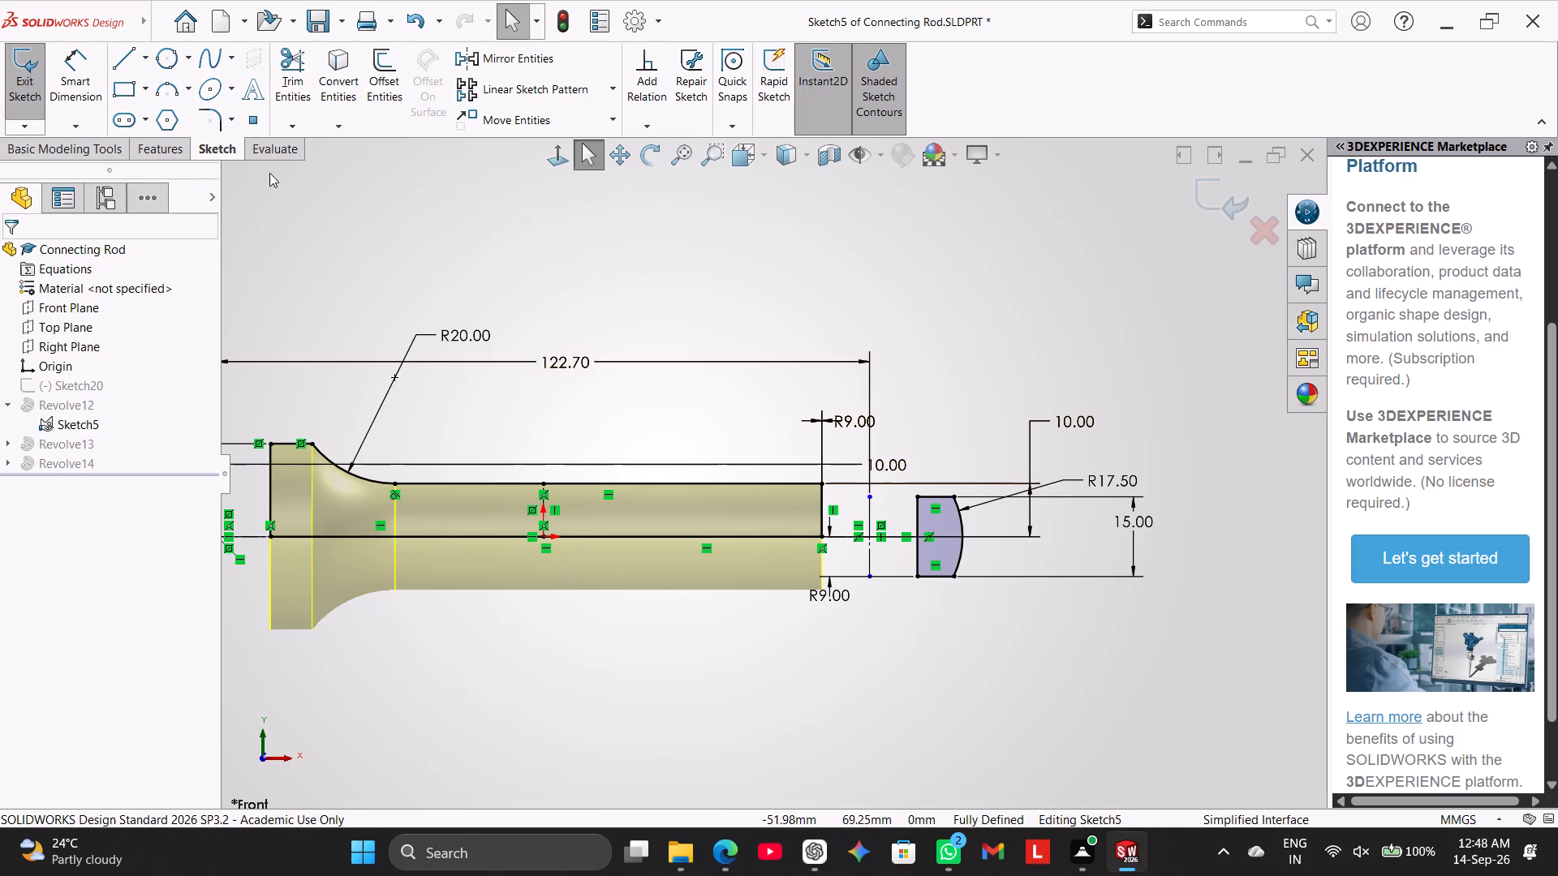
pyautogui.moveTo(303, 221); pyautogui.dragTo(305, 140, button='right')
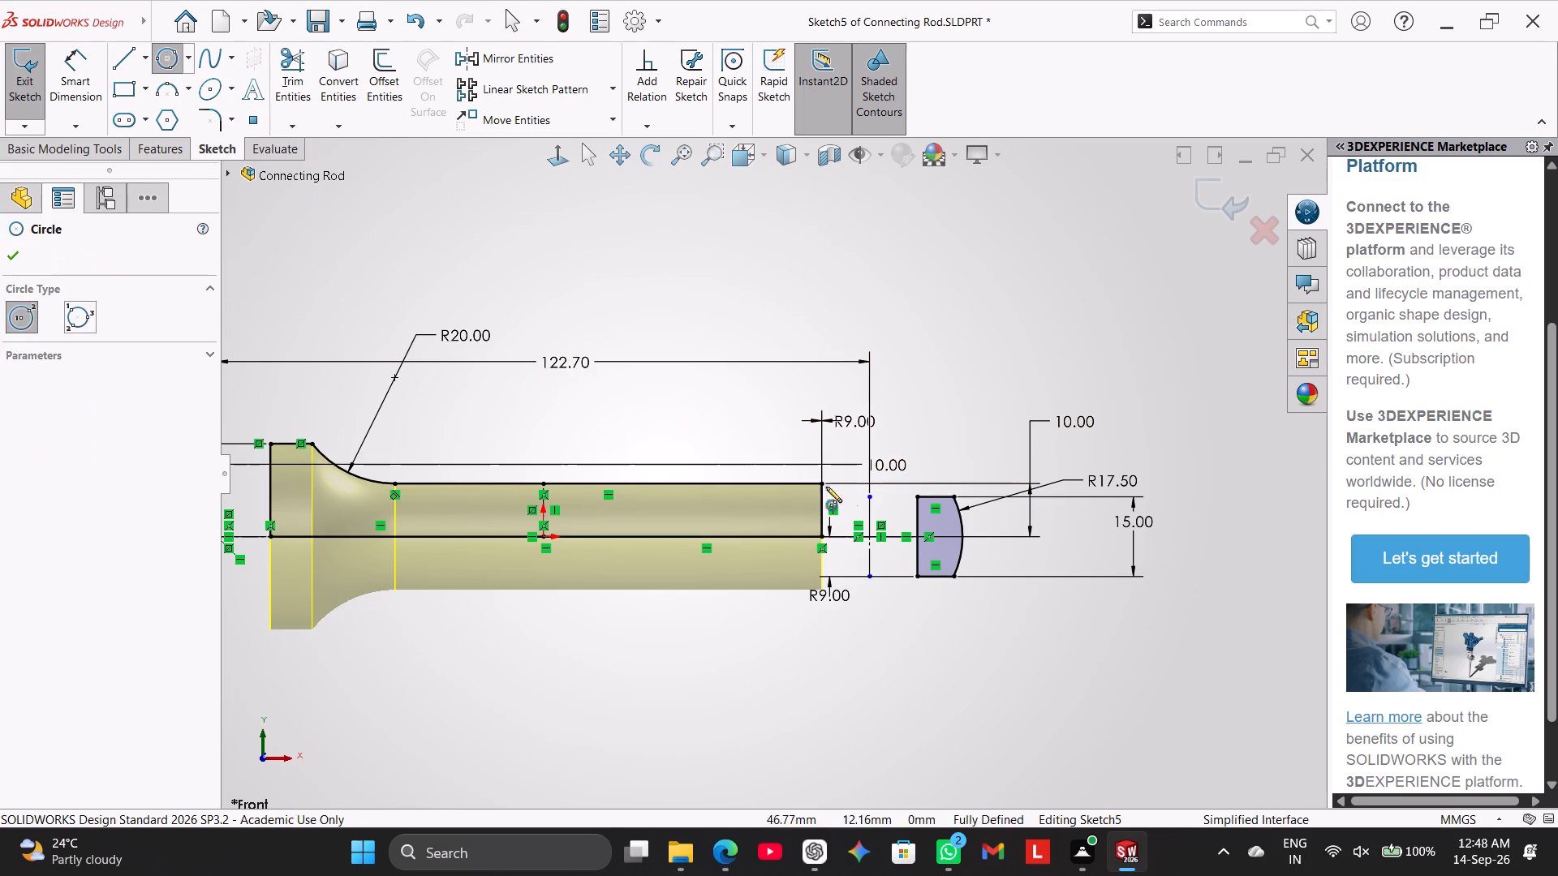
pyautogui.click(290, 121)
pyautogui.click(312, 168)
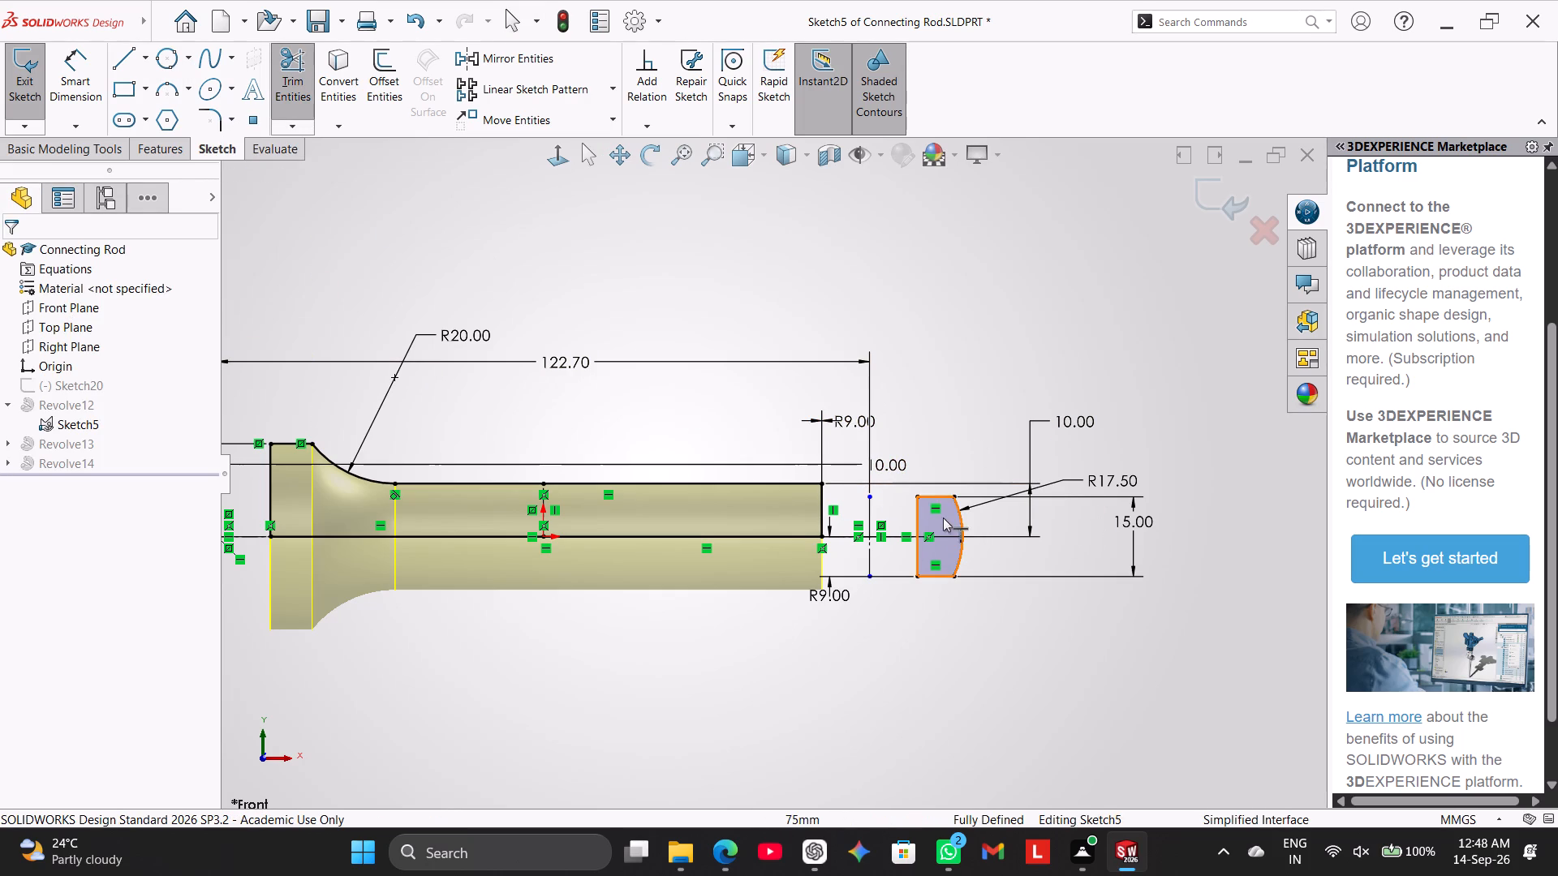
pyautogui.click(961, 522)
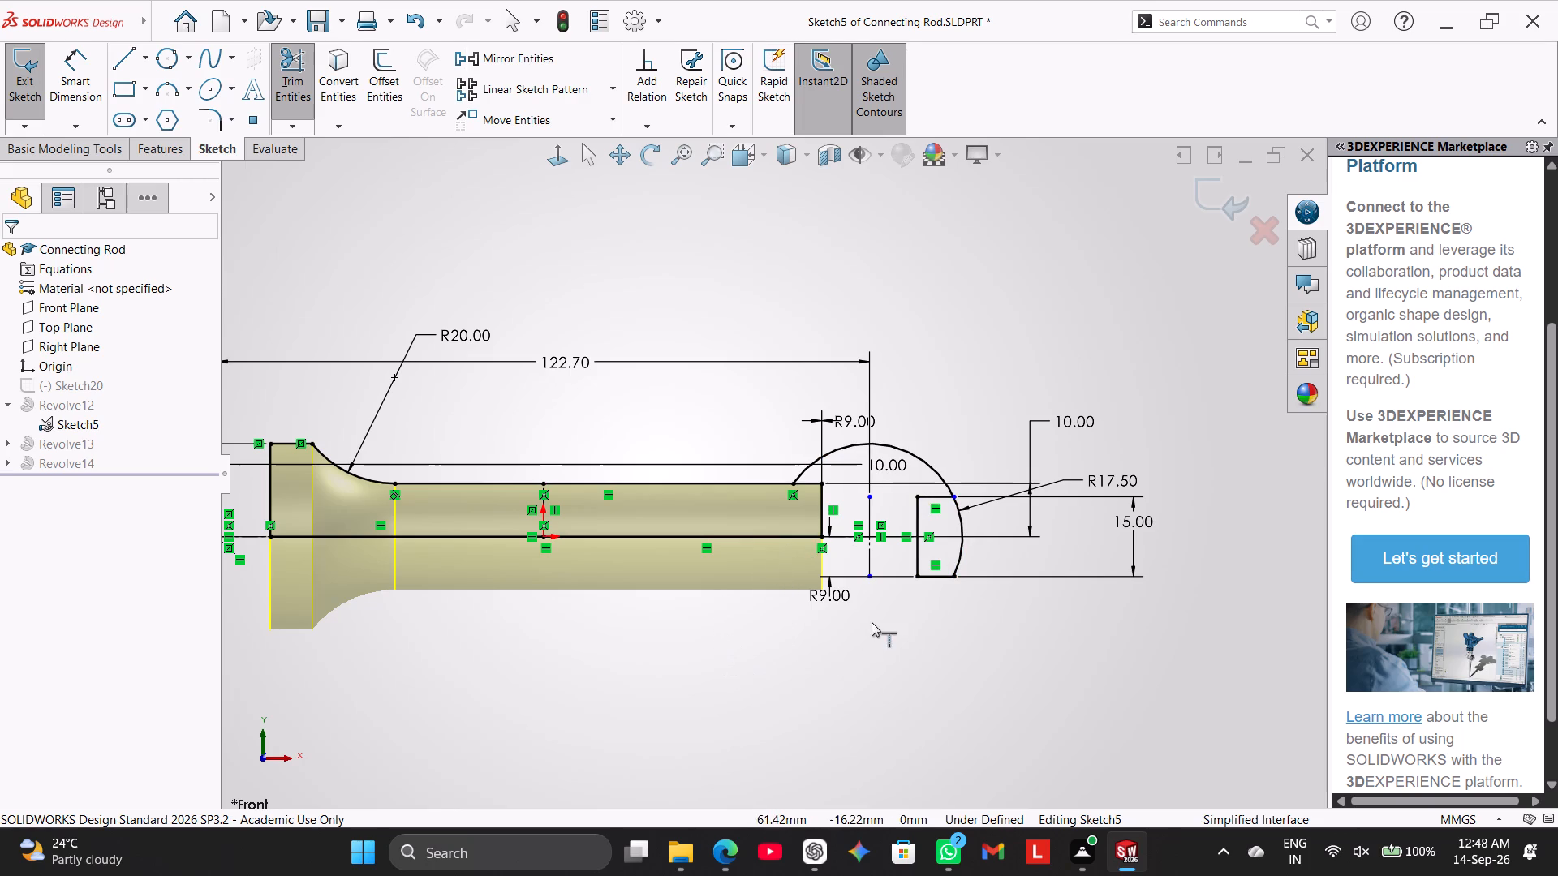
pyautogui.rightClick(668, 269)
pyautogui.click(720, 317)
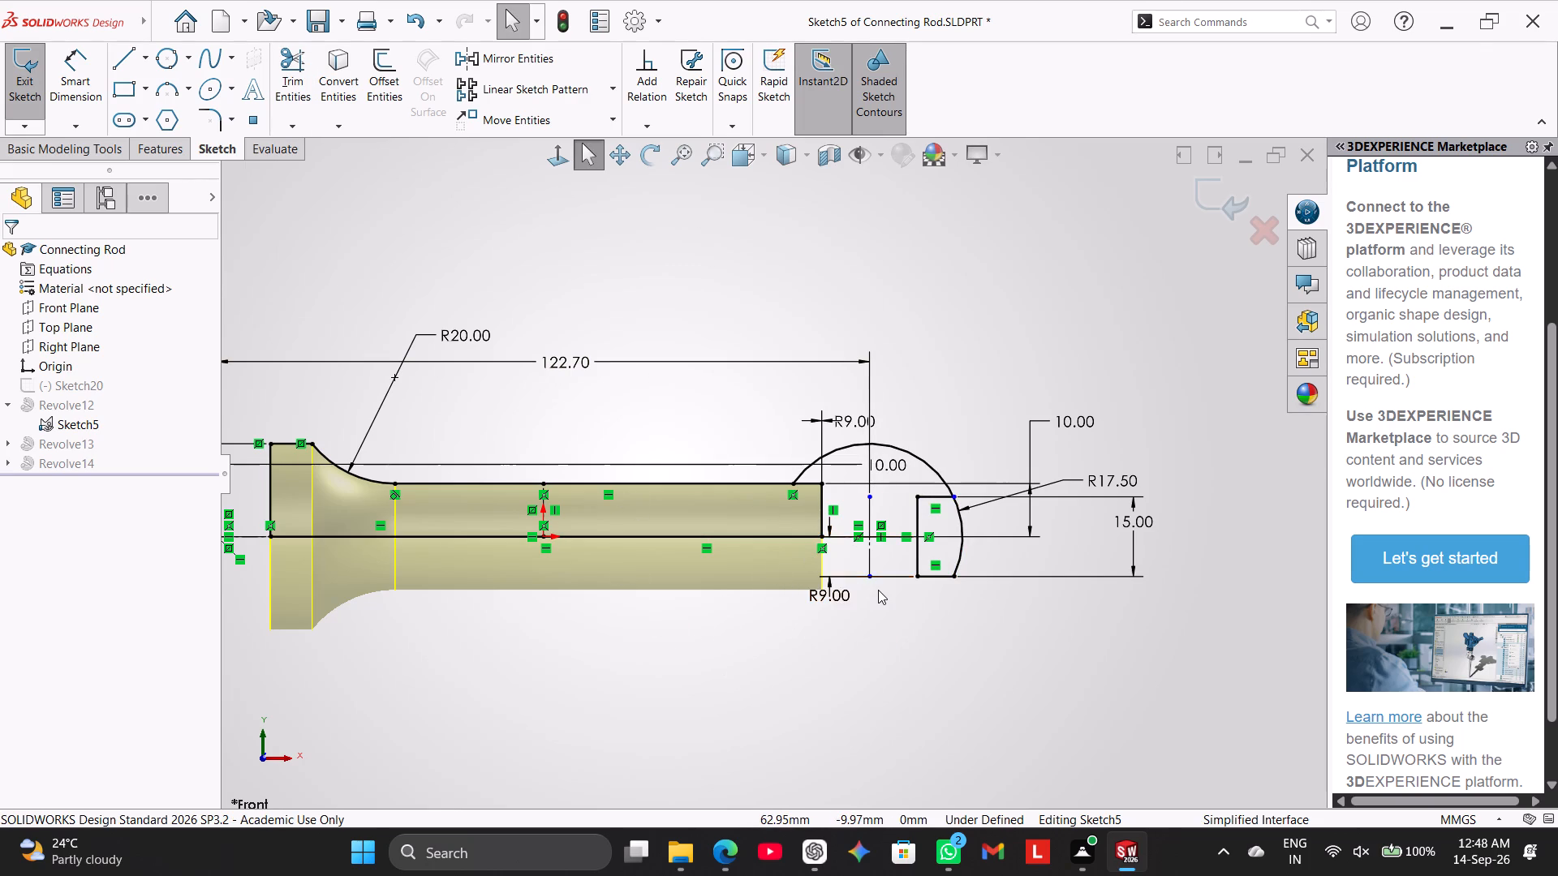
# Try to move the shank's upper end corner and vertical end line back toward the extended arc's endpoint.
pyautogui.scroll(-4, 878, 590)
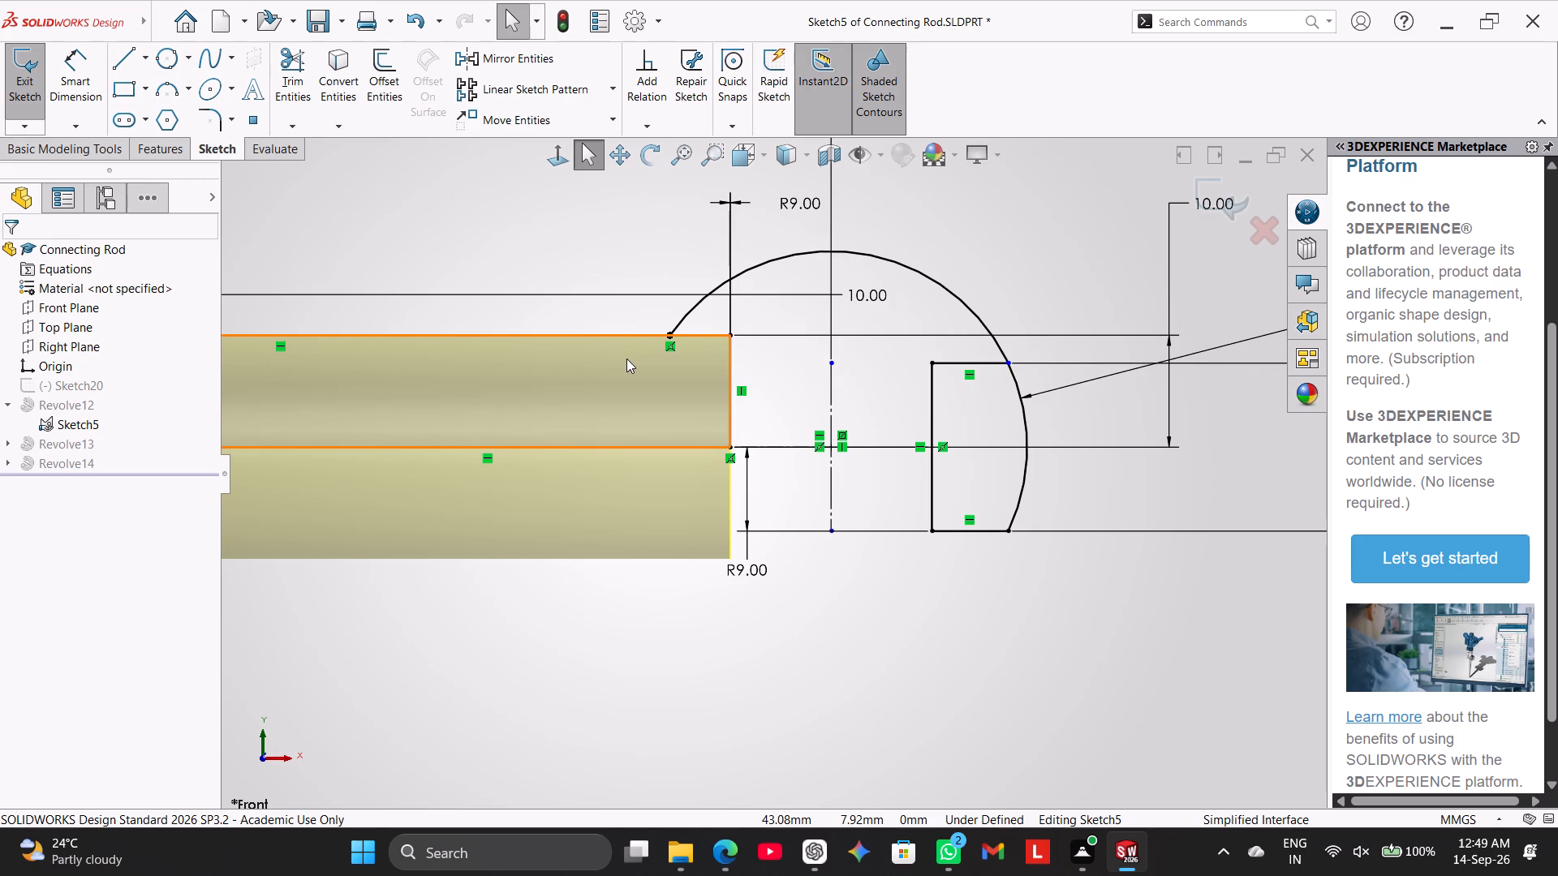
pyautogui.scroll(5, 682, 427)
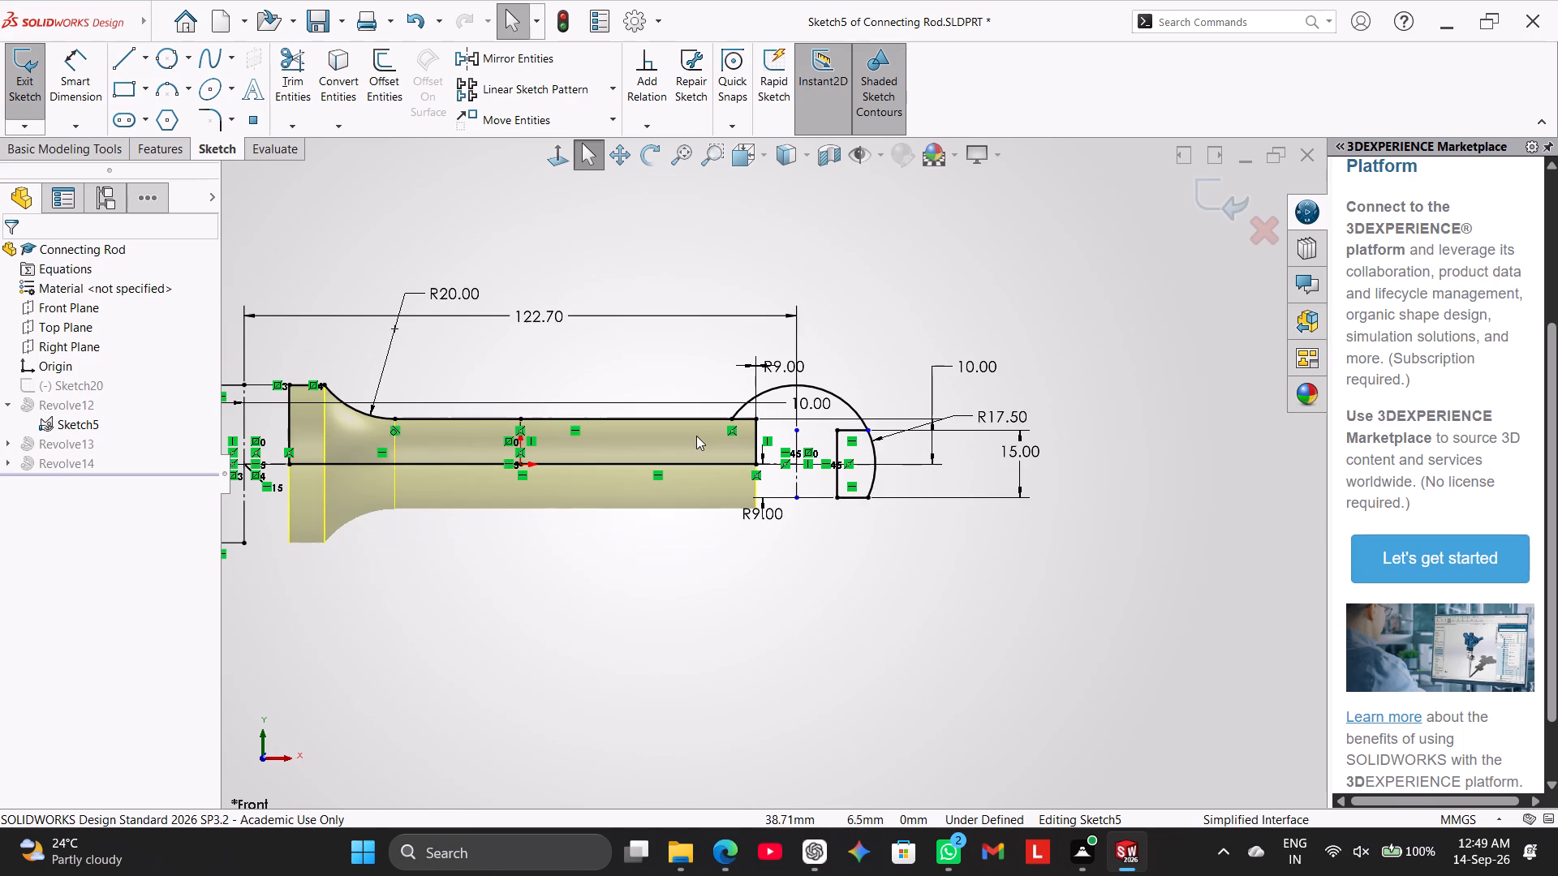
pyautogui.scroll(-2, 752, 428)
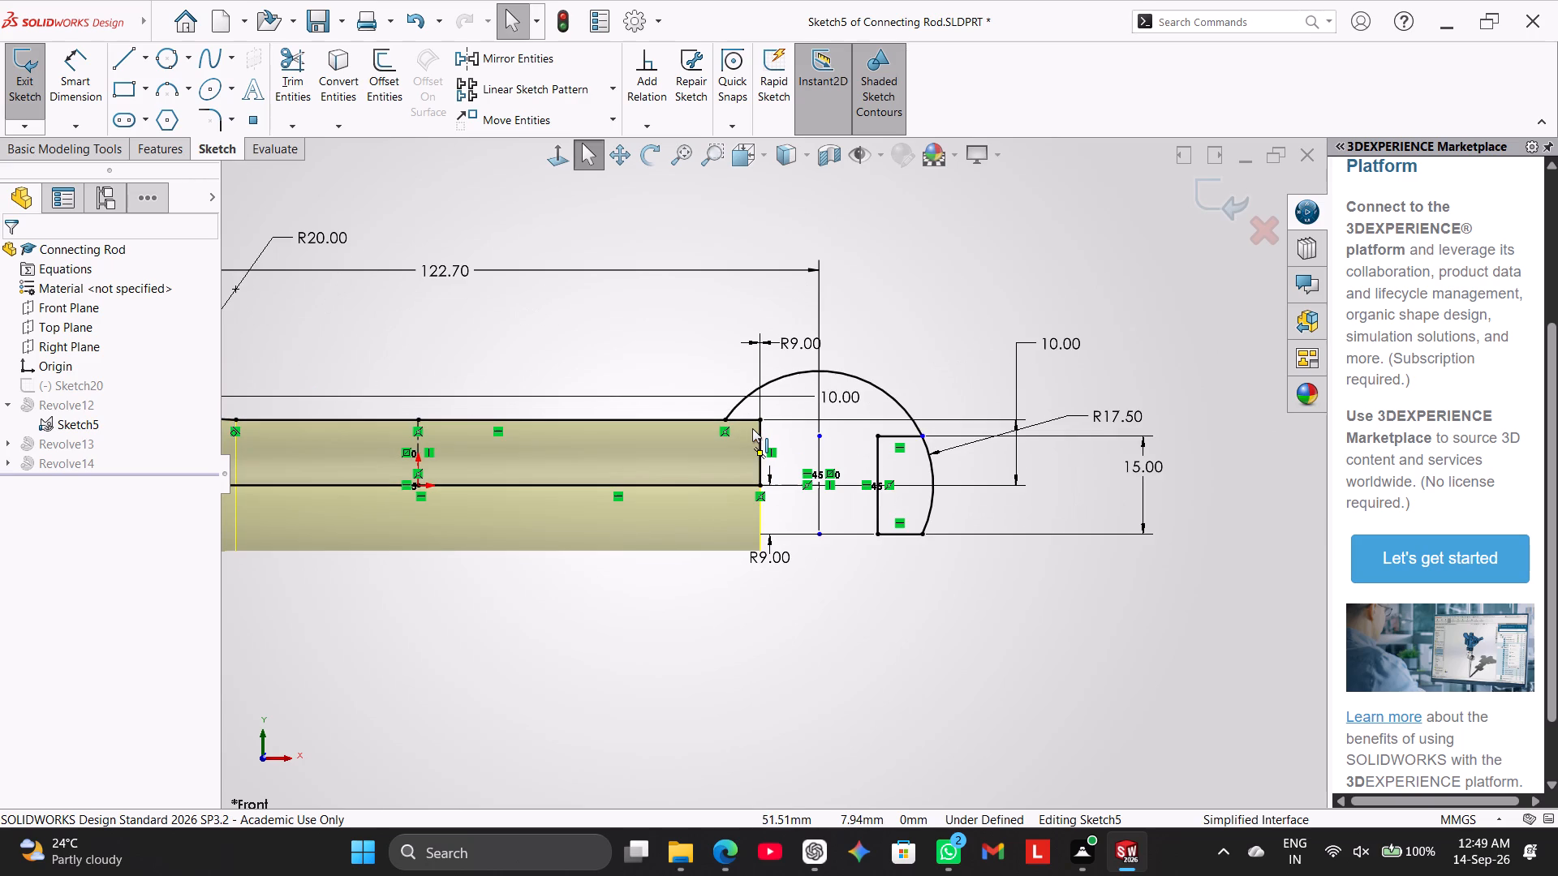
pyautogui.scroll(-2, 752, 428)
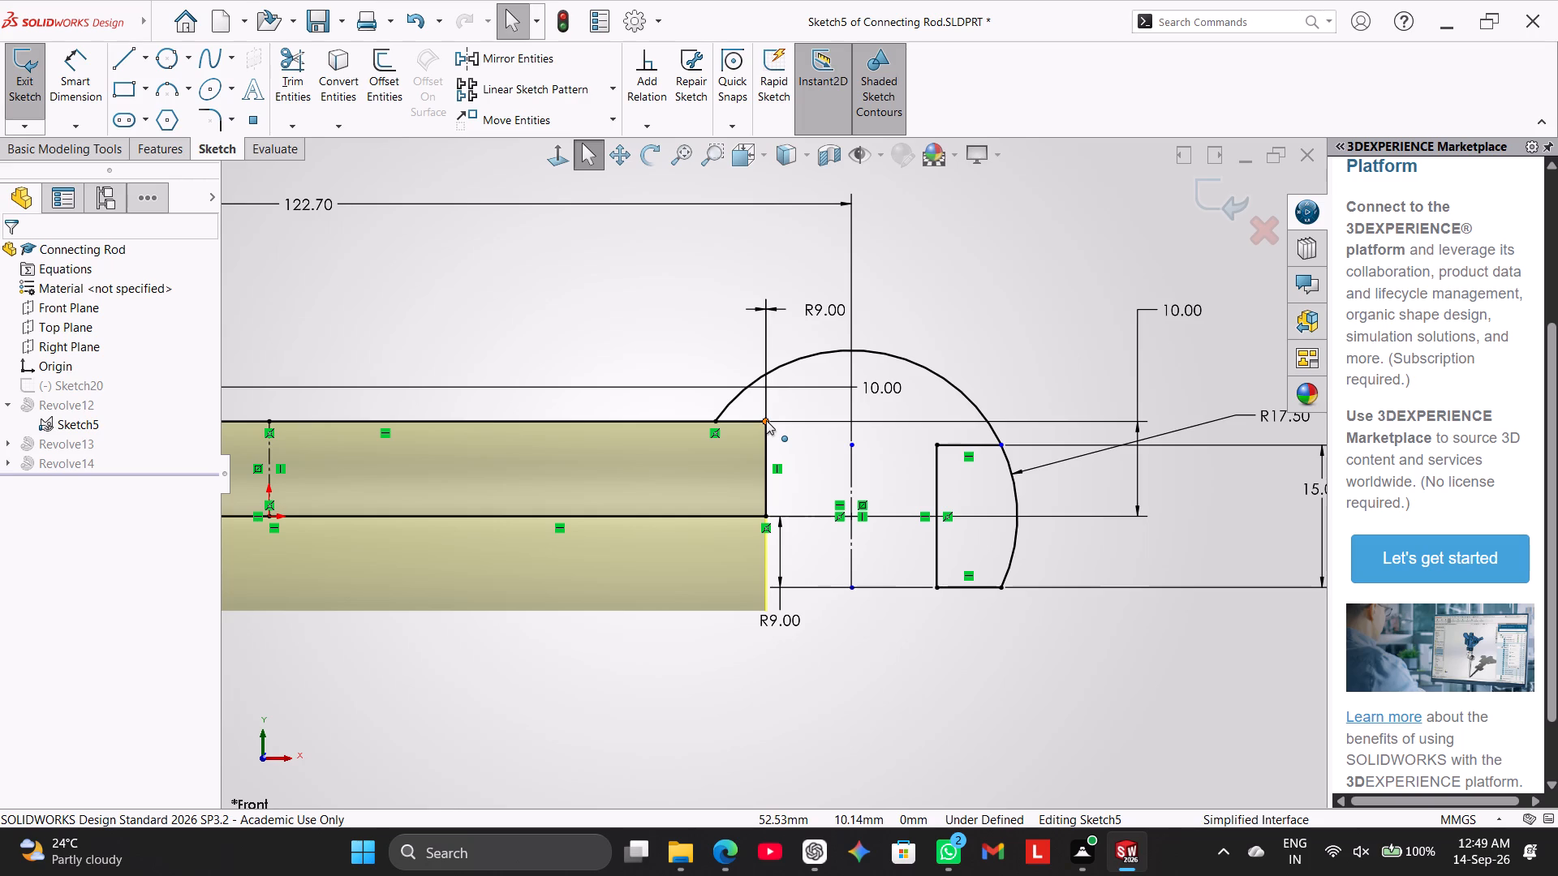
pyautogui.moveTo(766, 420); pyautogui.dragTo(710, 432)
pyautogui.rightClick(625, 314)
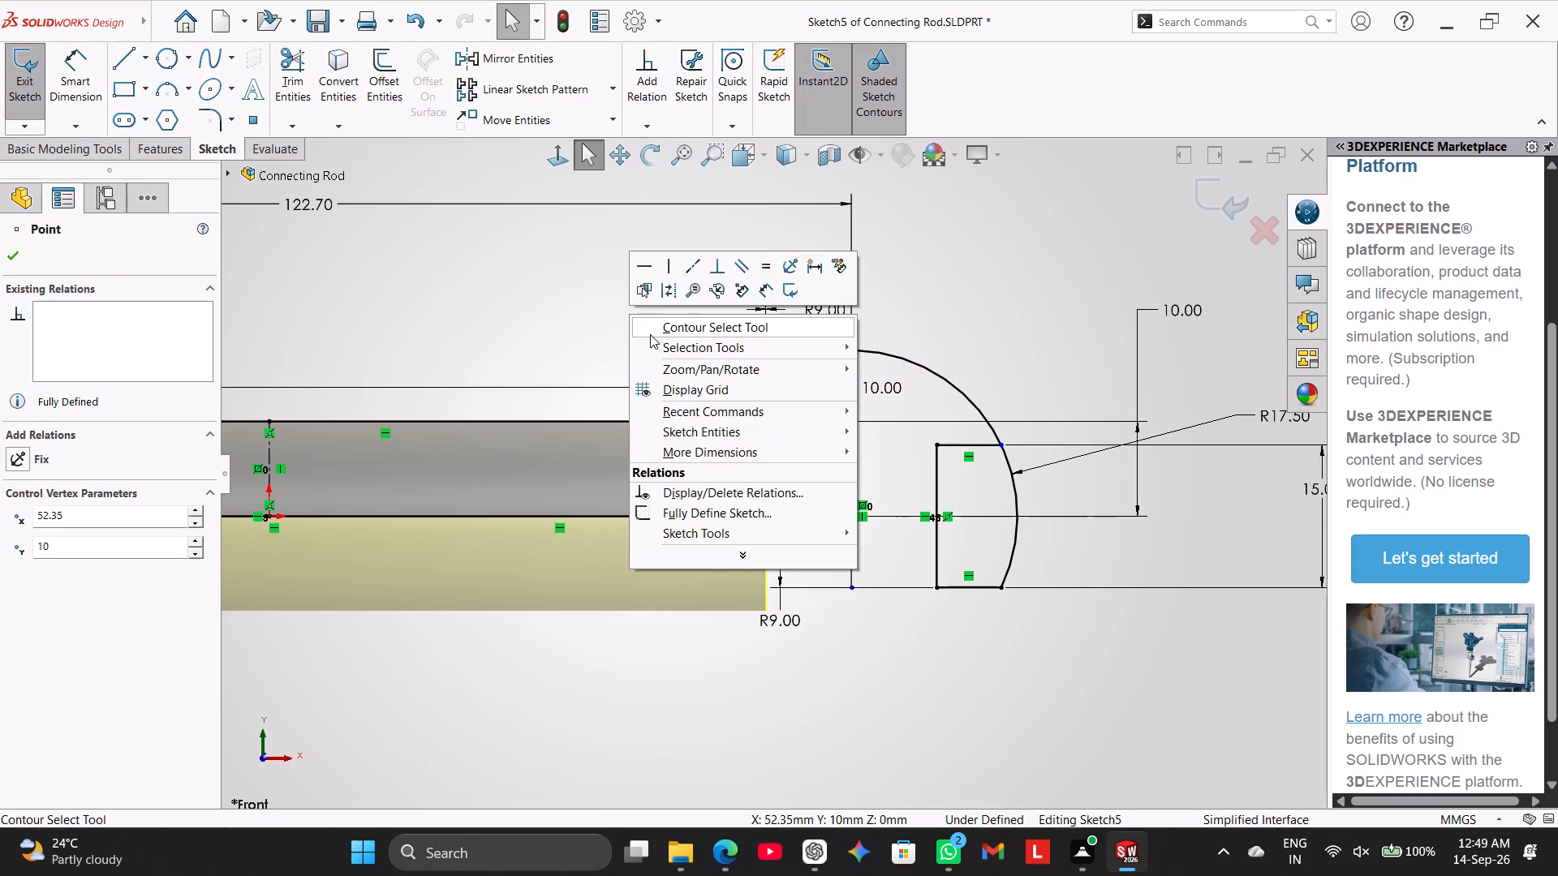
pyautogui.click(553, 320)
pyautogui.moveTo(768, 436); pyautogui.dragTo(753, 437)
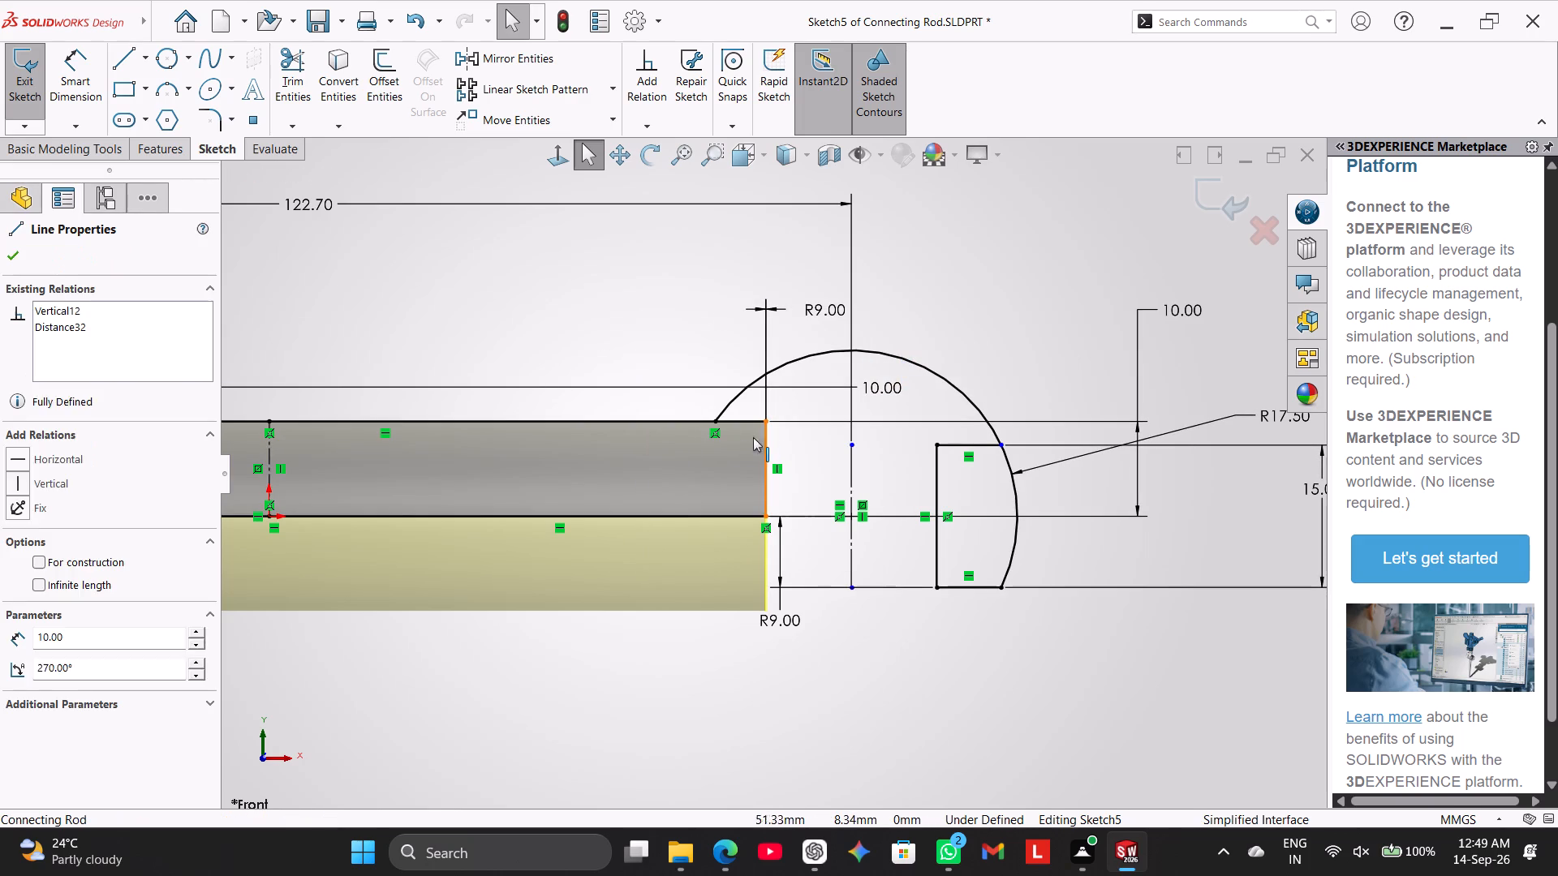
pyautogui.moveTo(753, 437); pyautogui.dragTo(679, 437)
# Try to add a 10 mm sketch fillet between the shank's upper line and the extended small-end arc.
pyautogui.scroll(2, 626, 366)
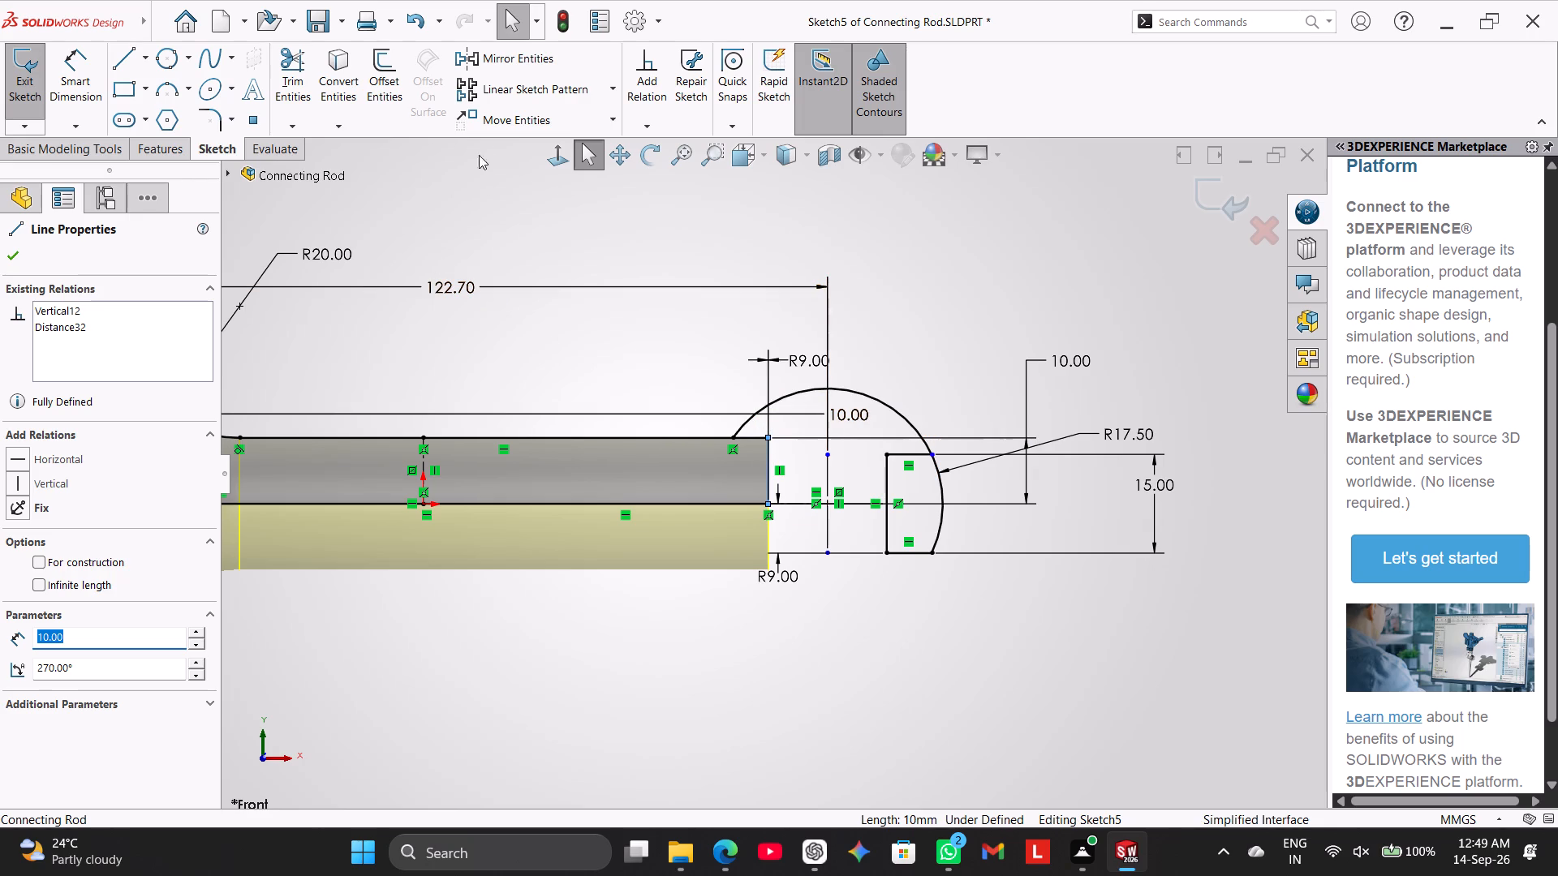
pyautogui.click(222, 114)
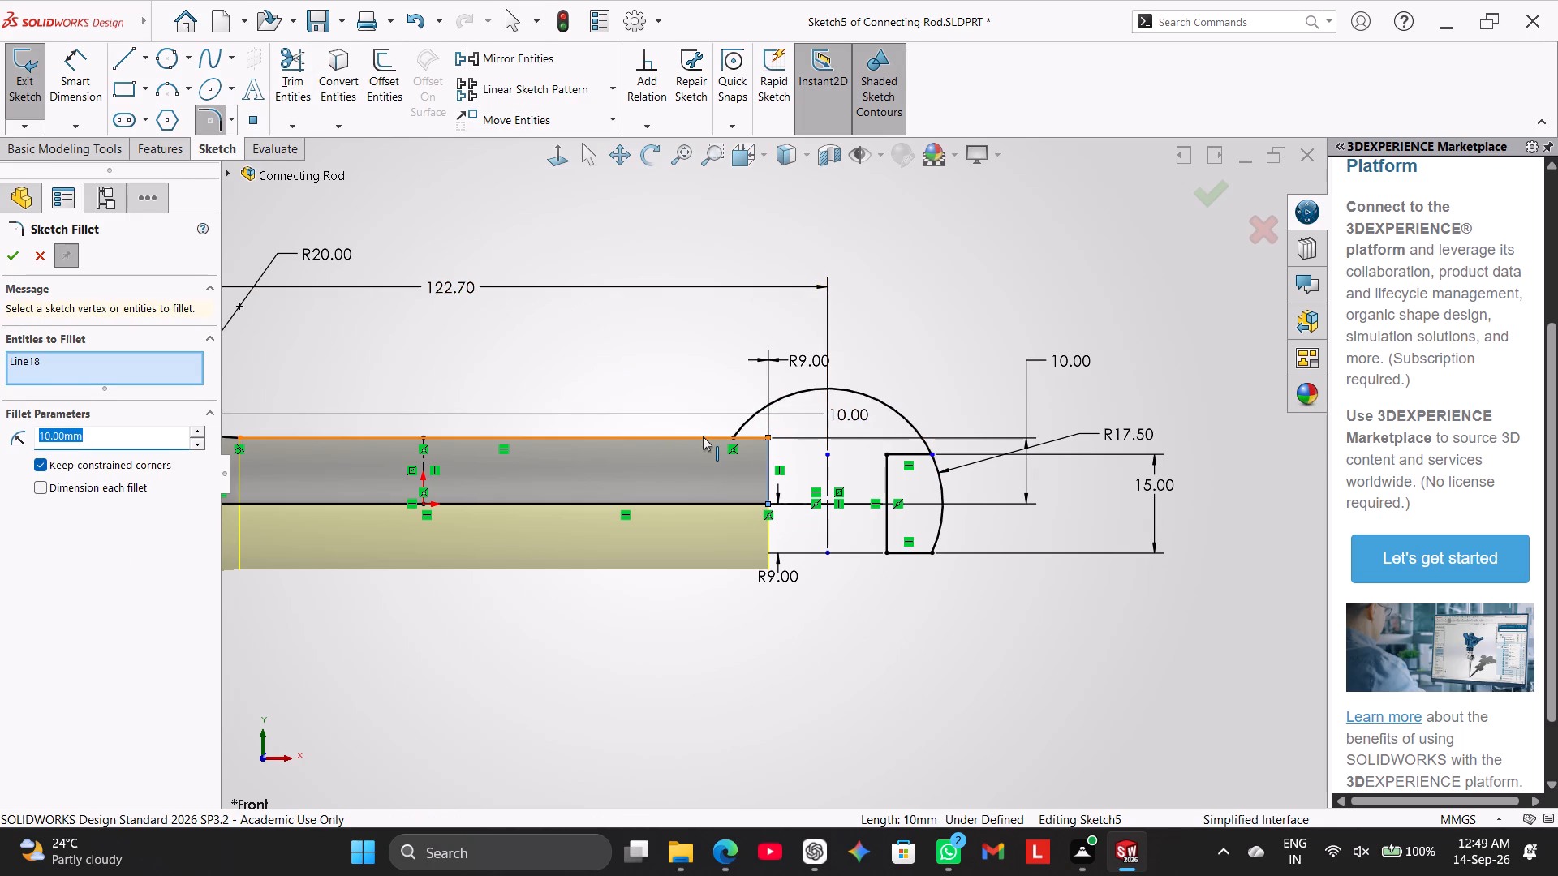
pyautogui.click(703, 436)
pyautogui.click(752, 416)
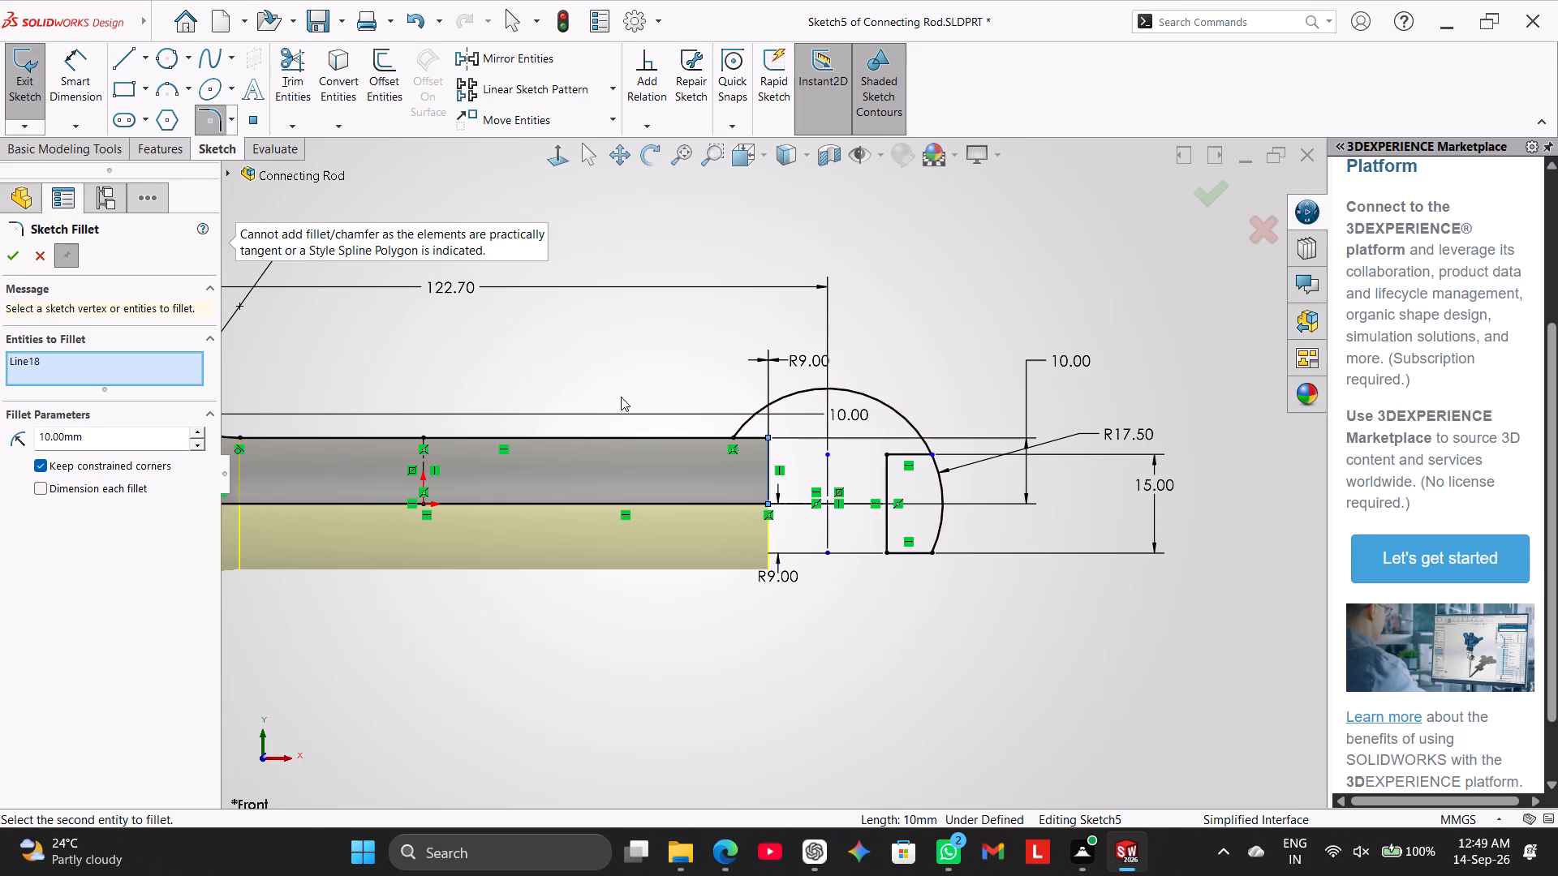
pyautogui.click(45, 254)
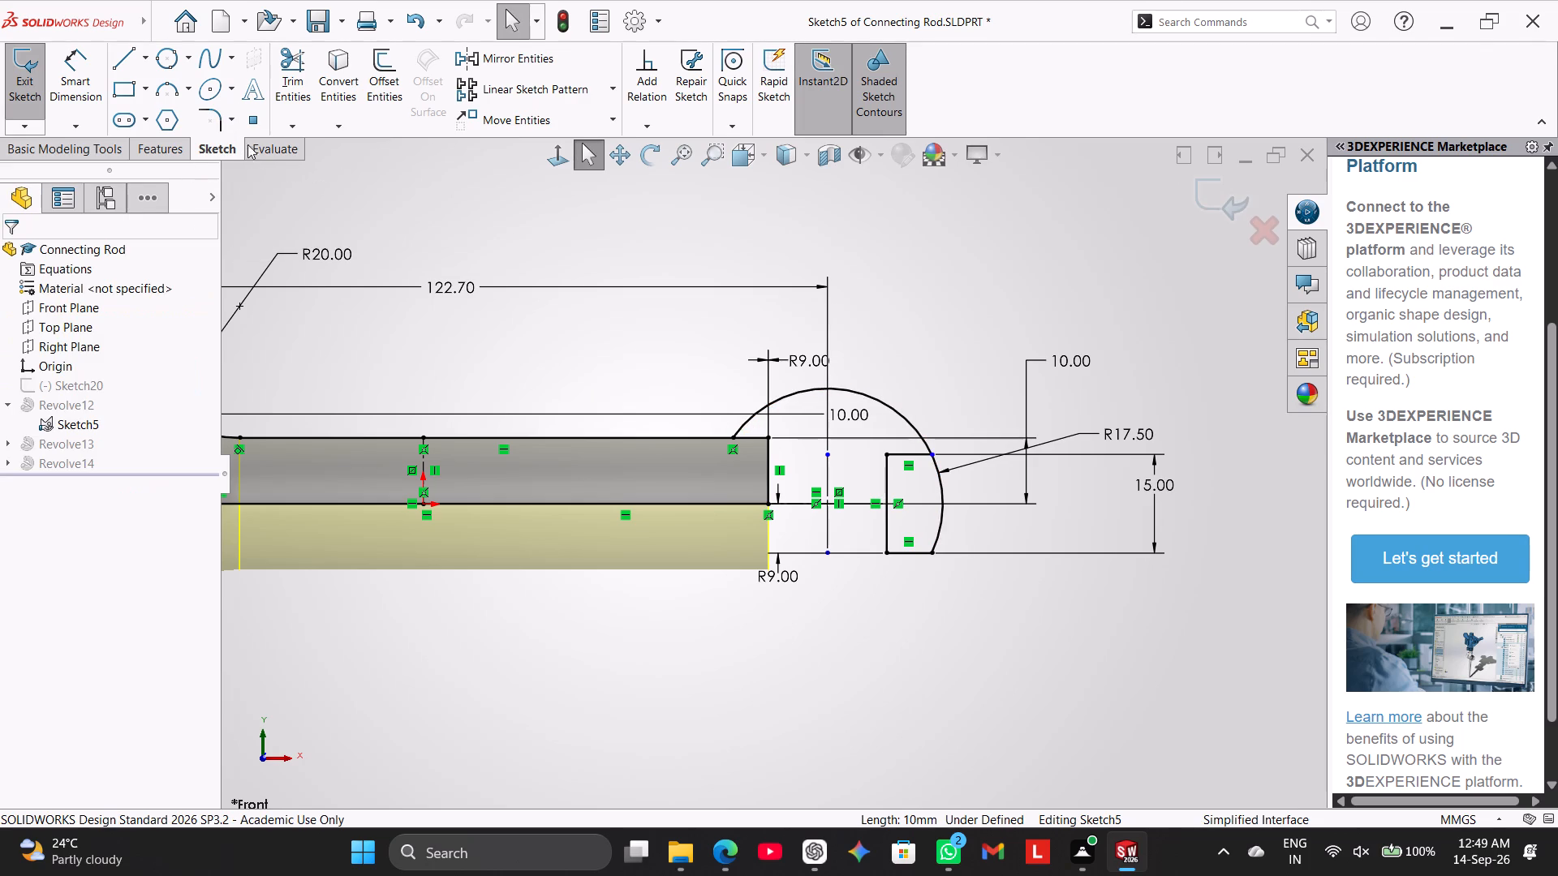
# Trim the short piece of the shank's upper line between the extended arc's endpoint and the vertical end line.
pyautogui.click(289, 85)
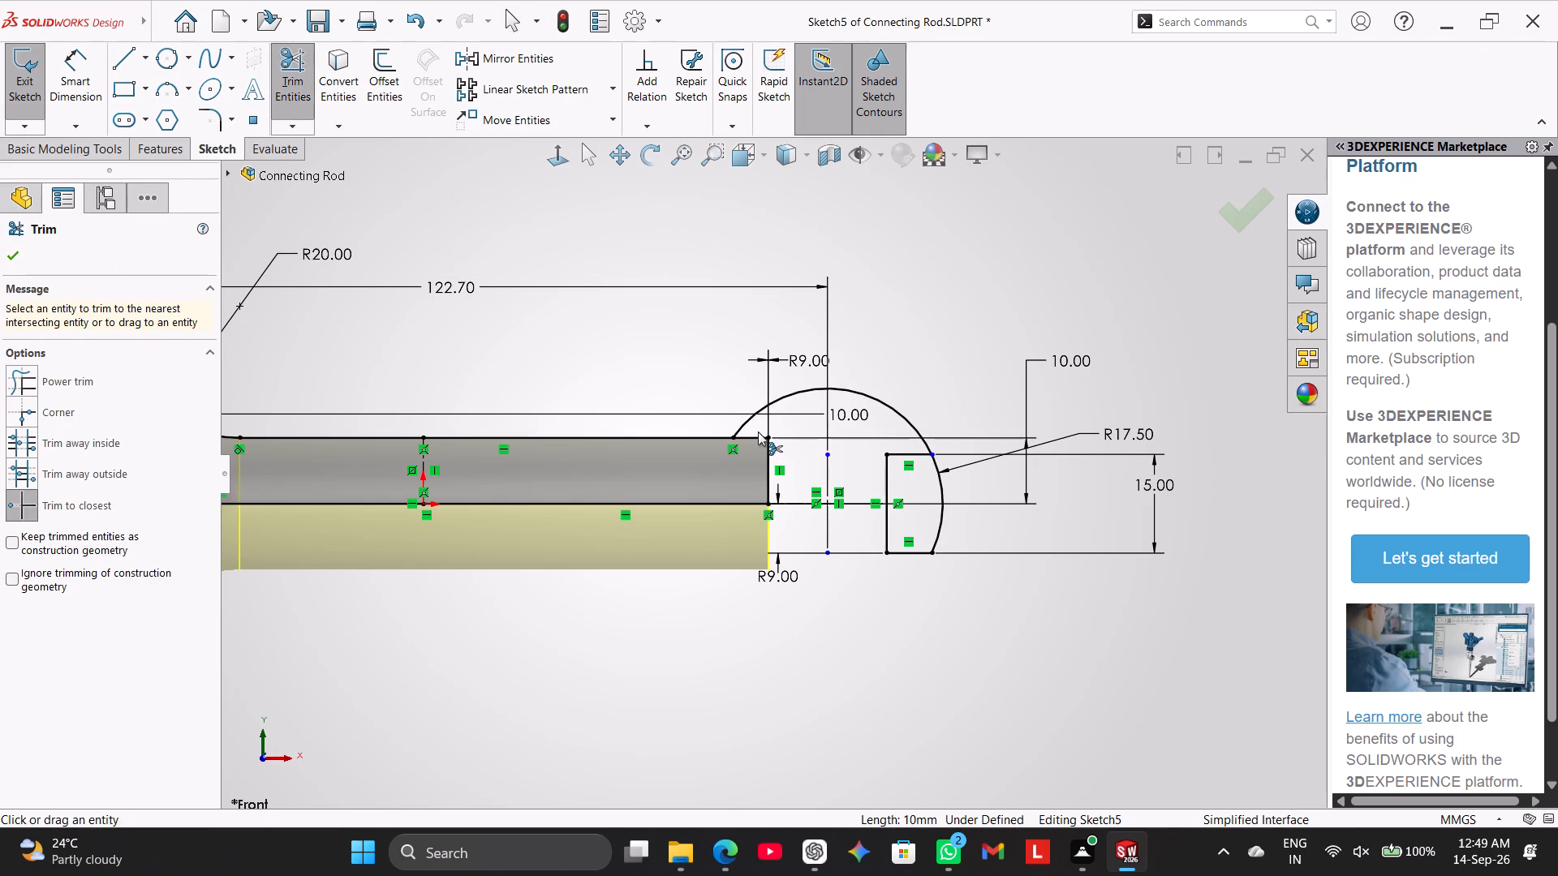
pyautogui.click(758, 439)
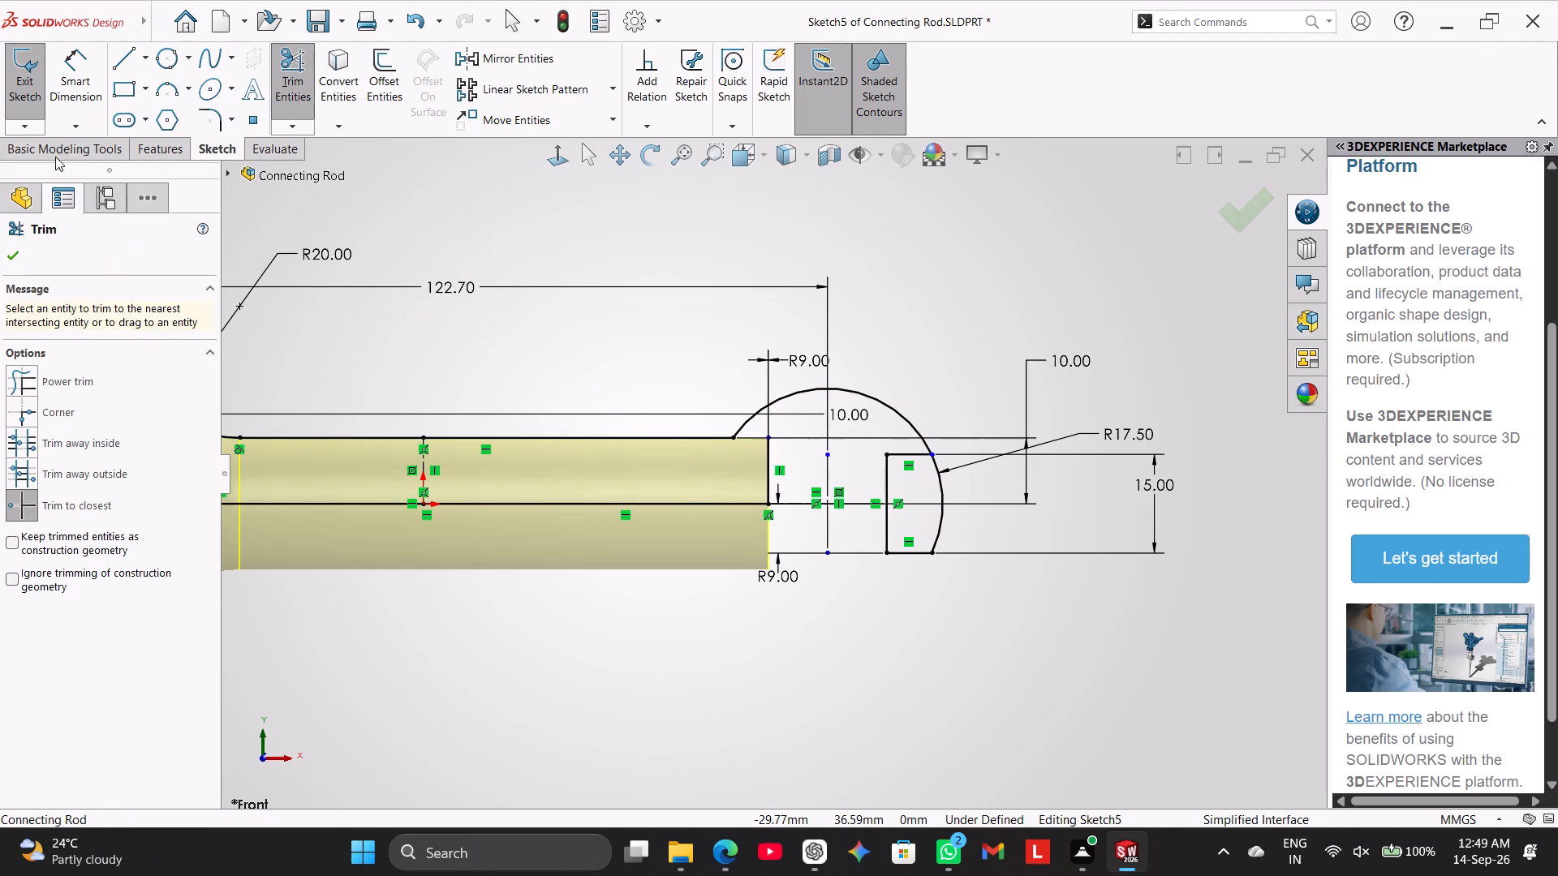
pyautogui.click(19, 258)
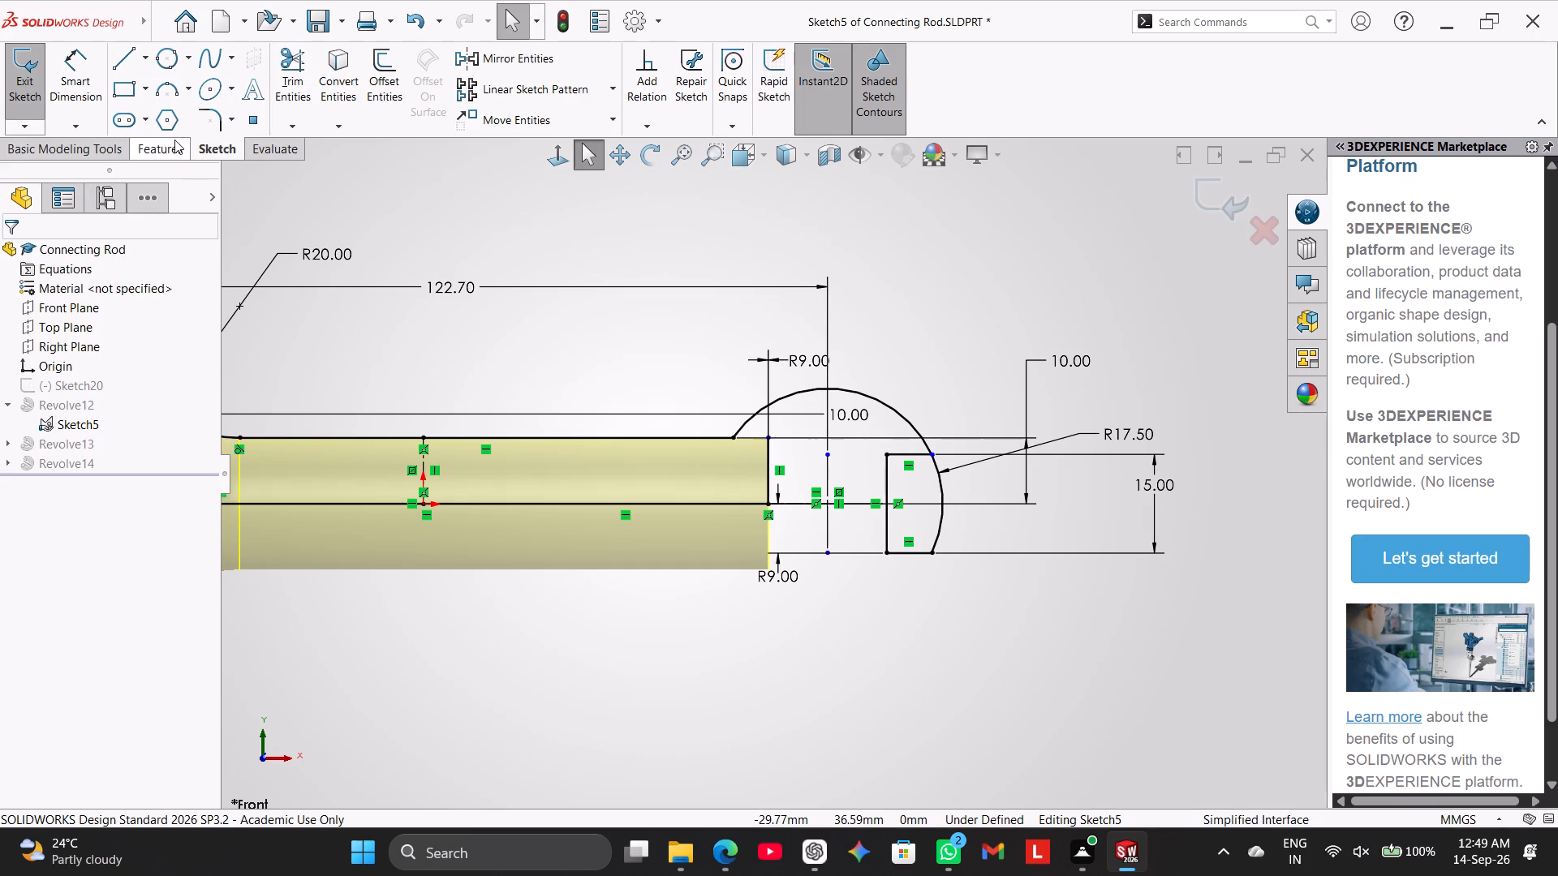
# Add a 10 mm sketch fillet between the shank's upper line and the extended small-end arc.
pyautogui.click(199, 119)
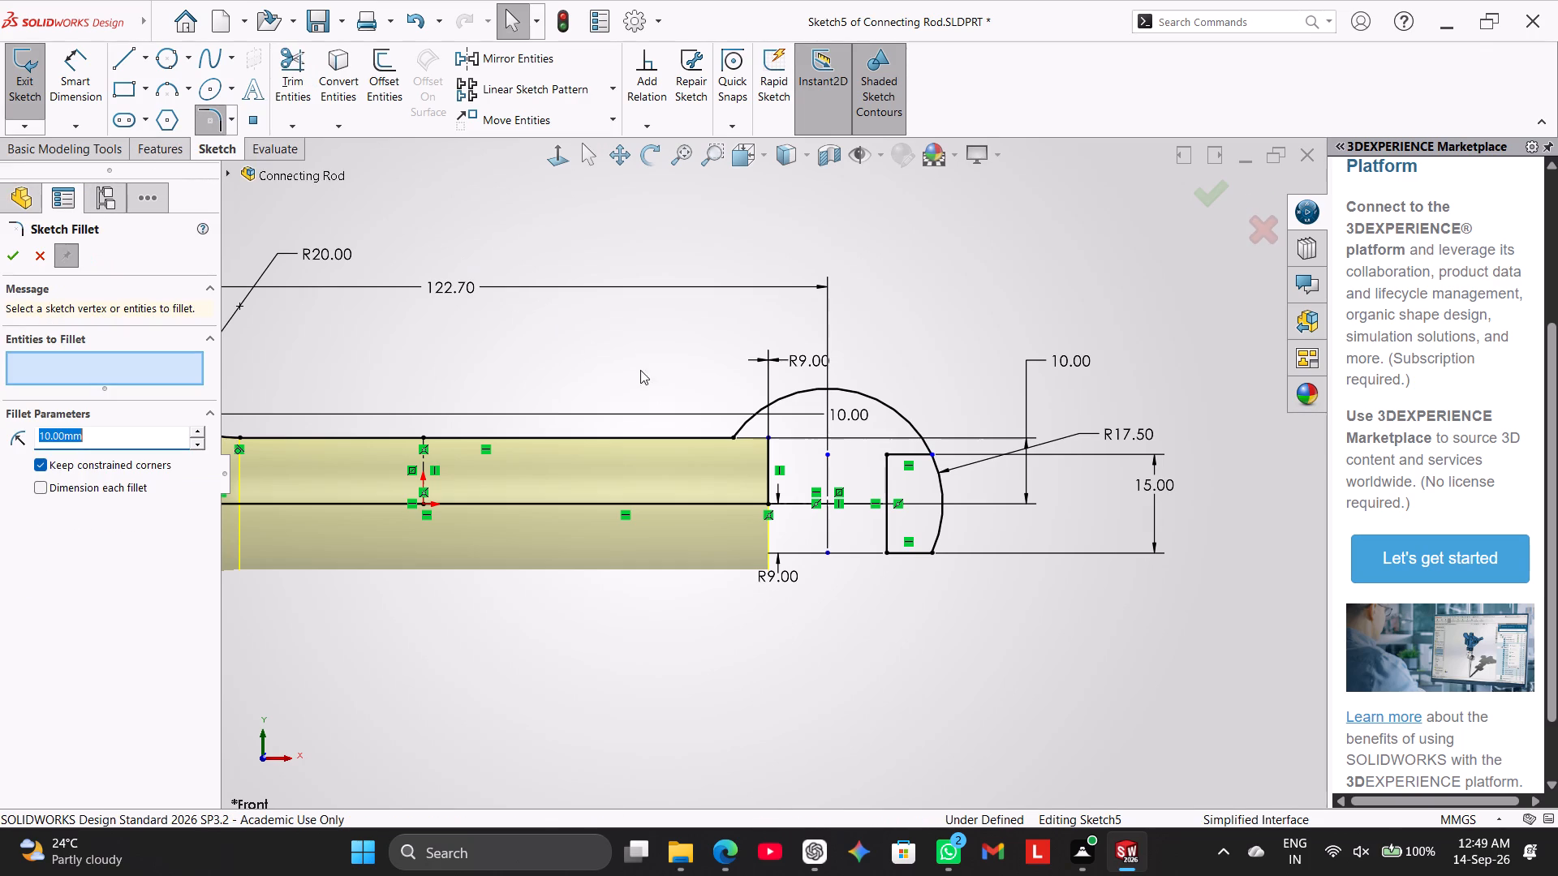
pyautogui.click(700, 432)
pyautogui.click(712, 438)
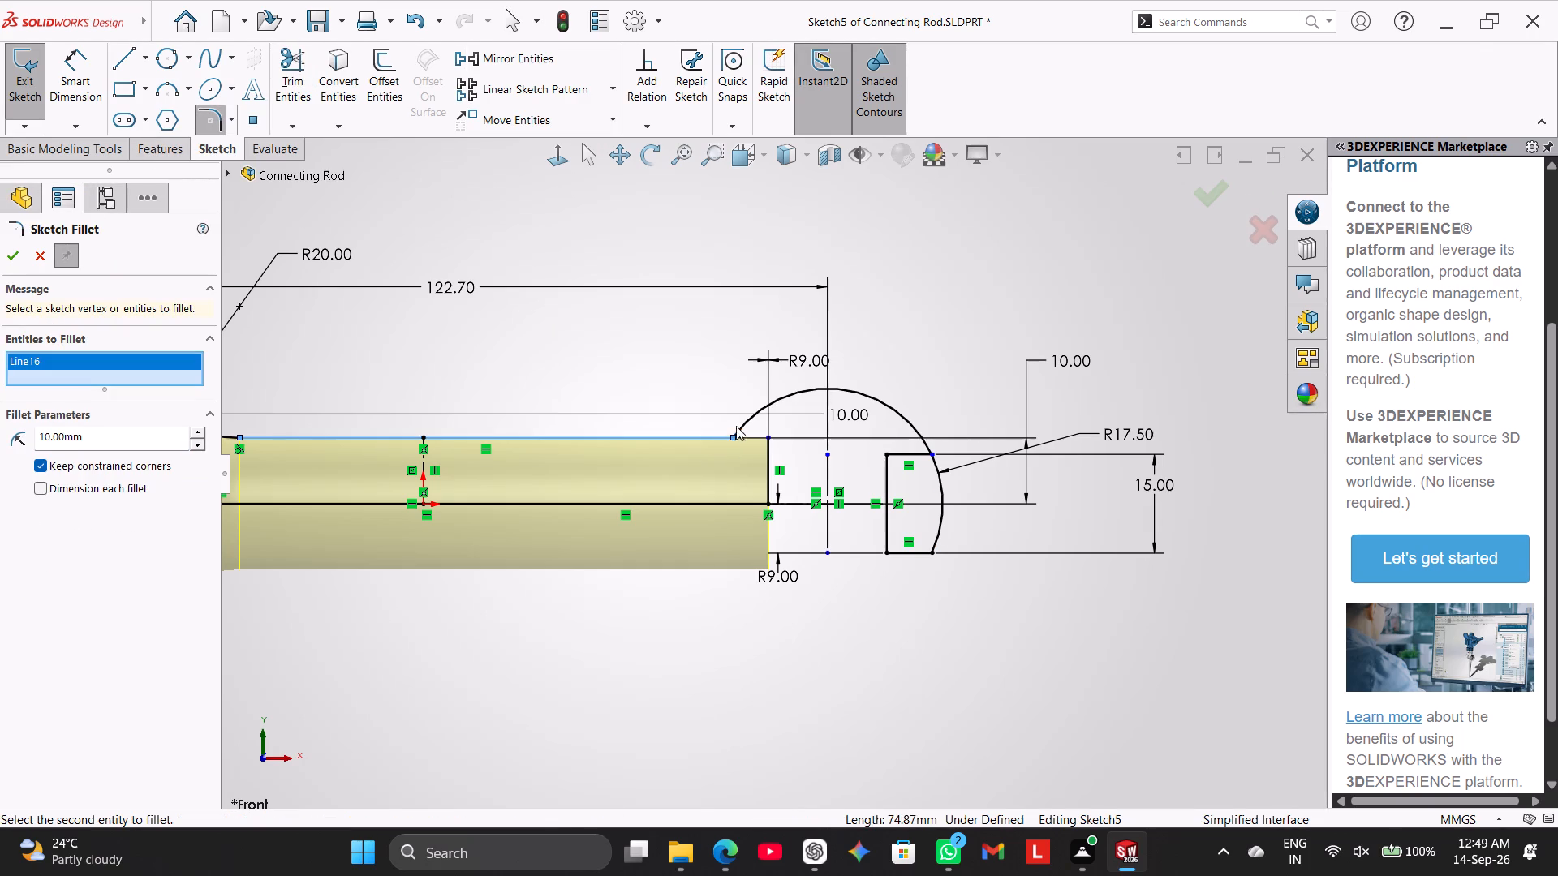
pyautogui.click(742, 422)
pyautogui.click(110, 432)
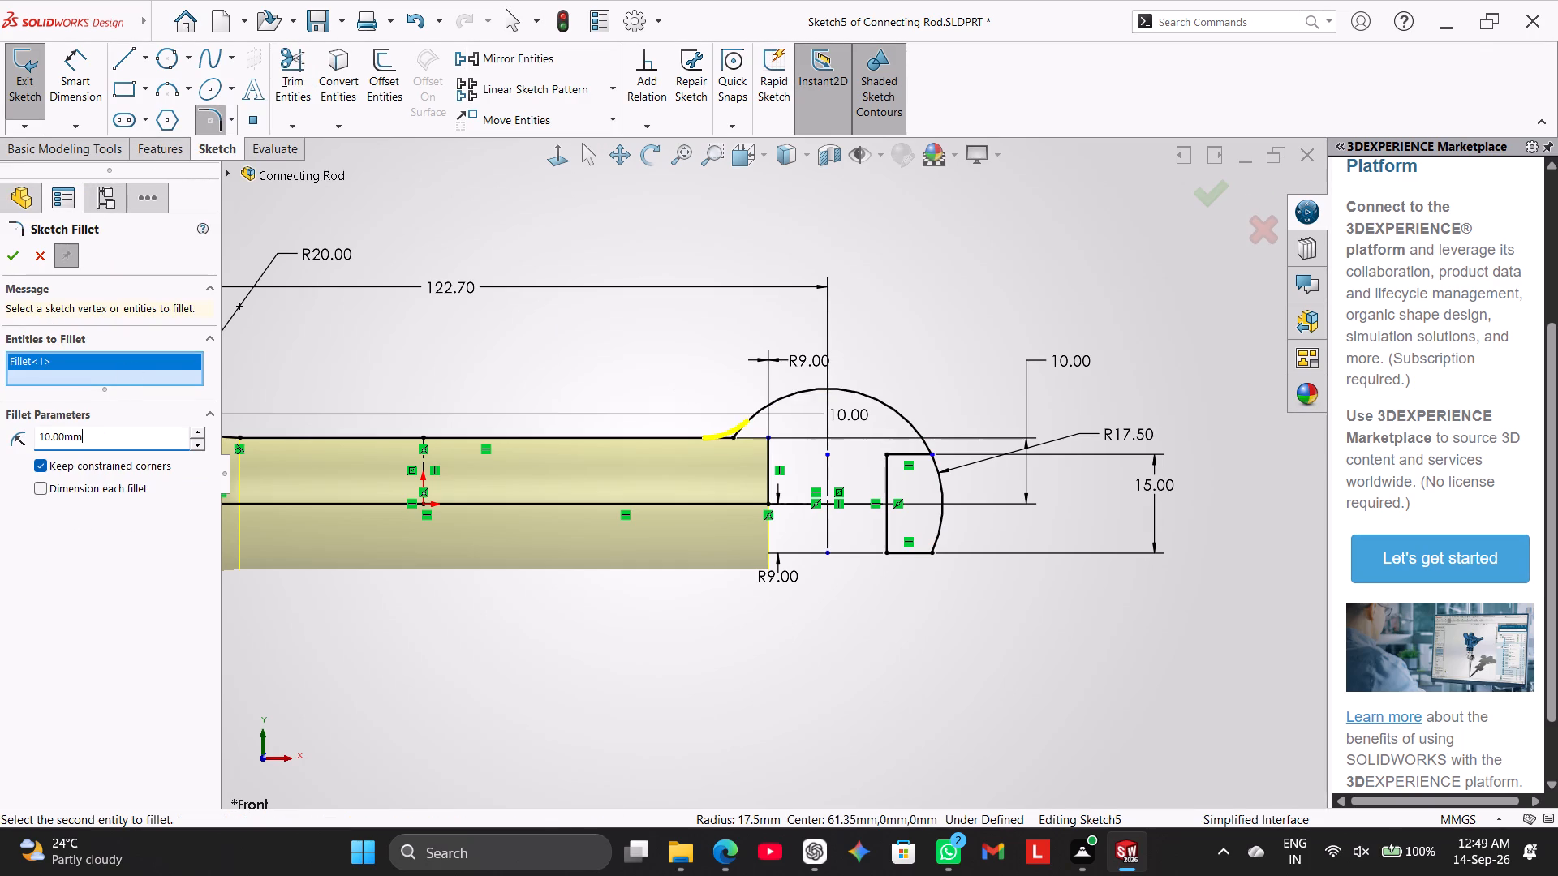
pyautogui.moveTo(110, 432); pyautogui.dragTo(94, 427)
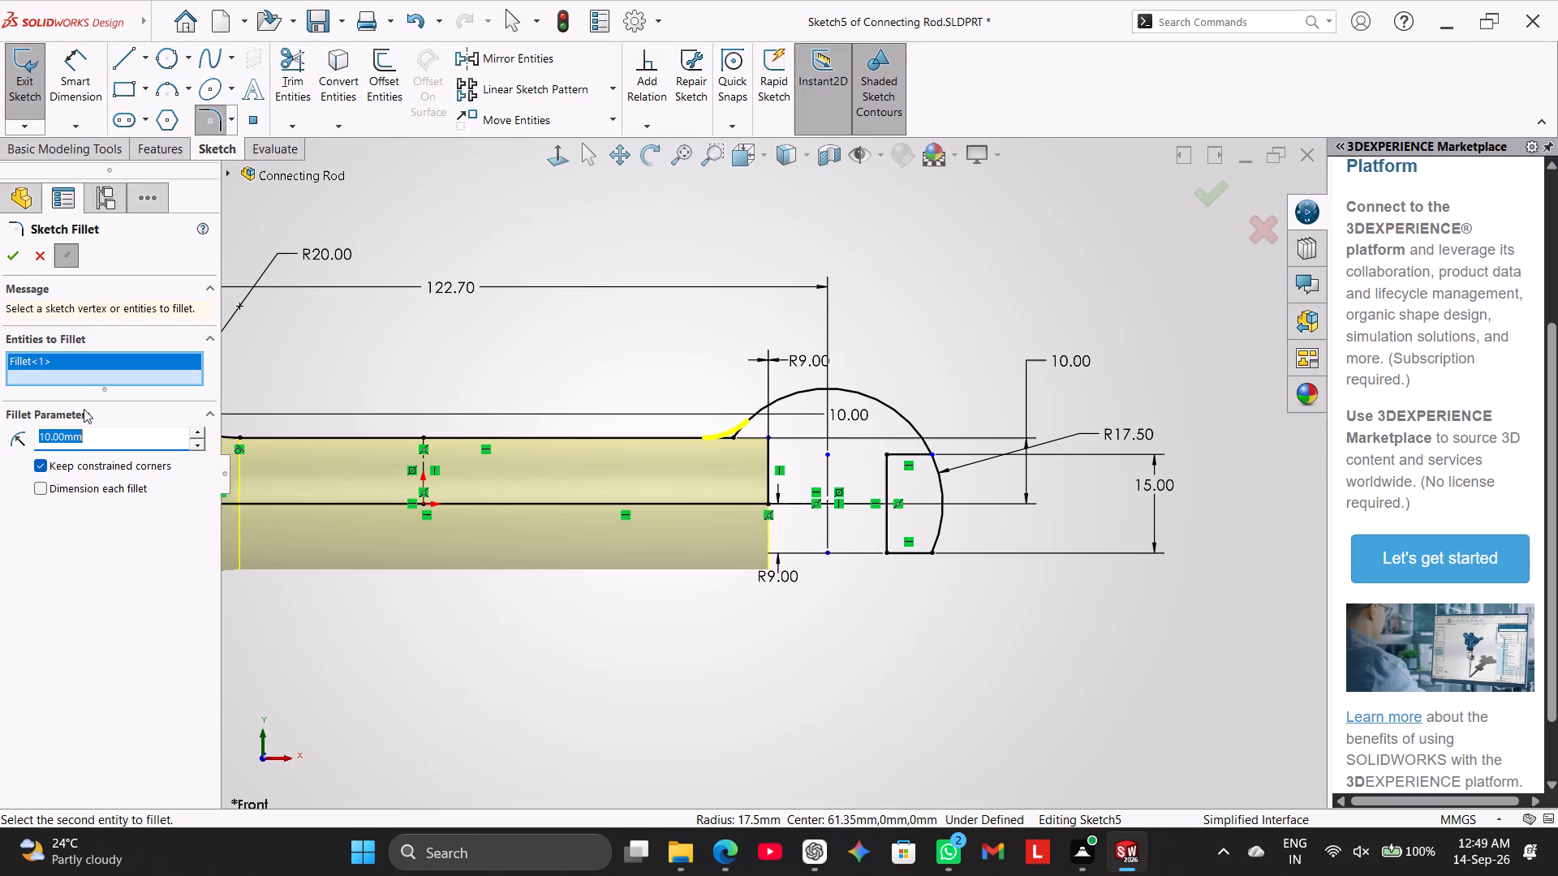
pyautogui.click(6, 253)
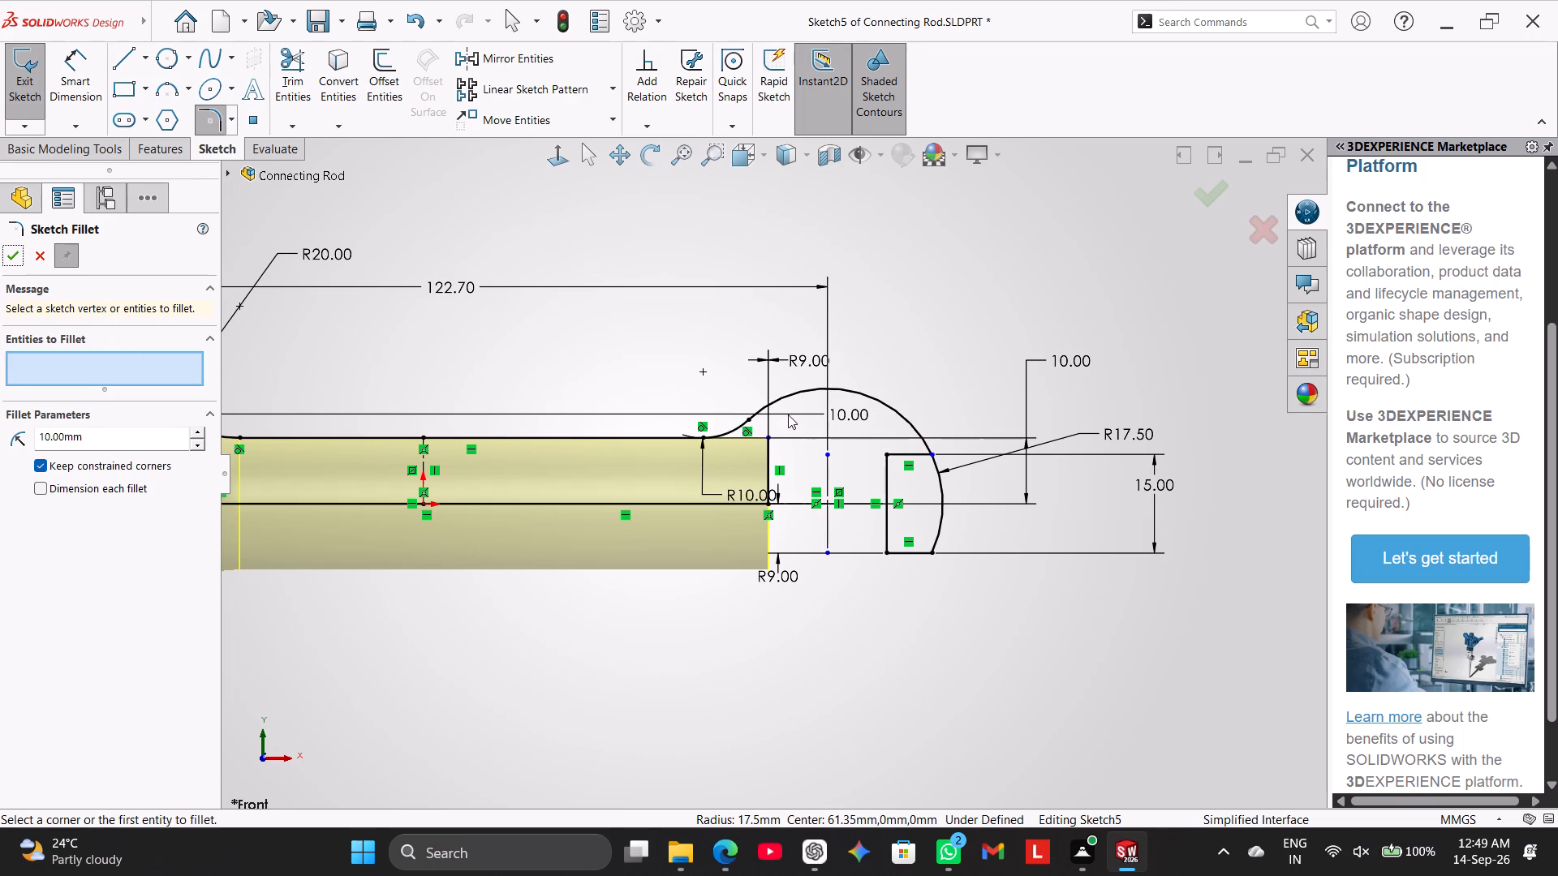
pyautogui.scroll(-3, 790, 413)
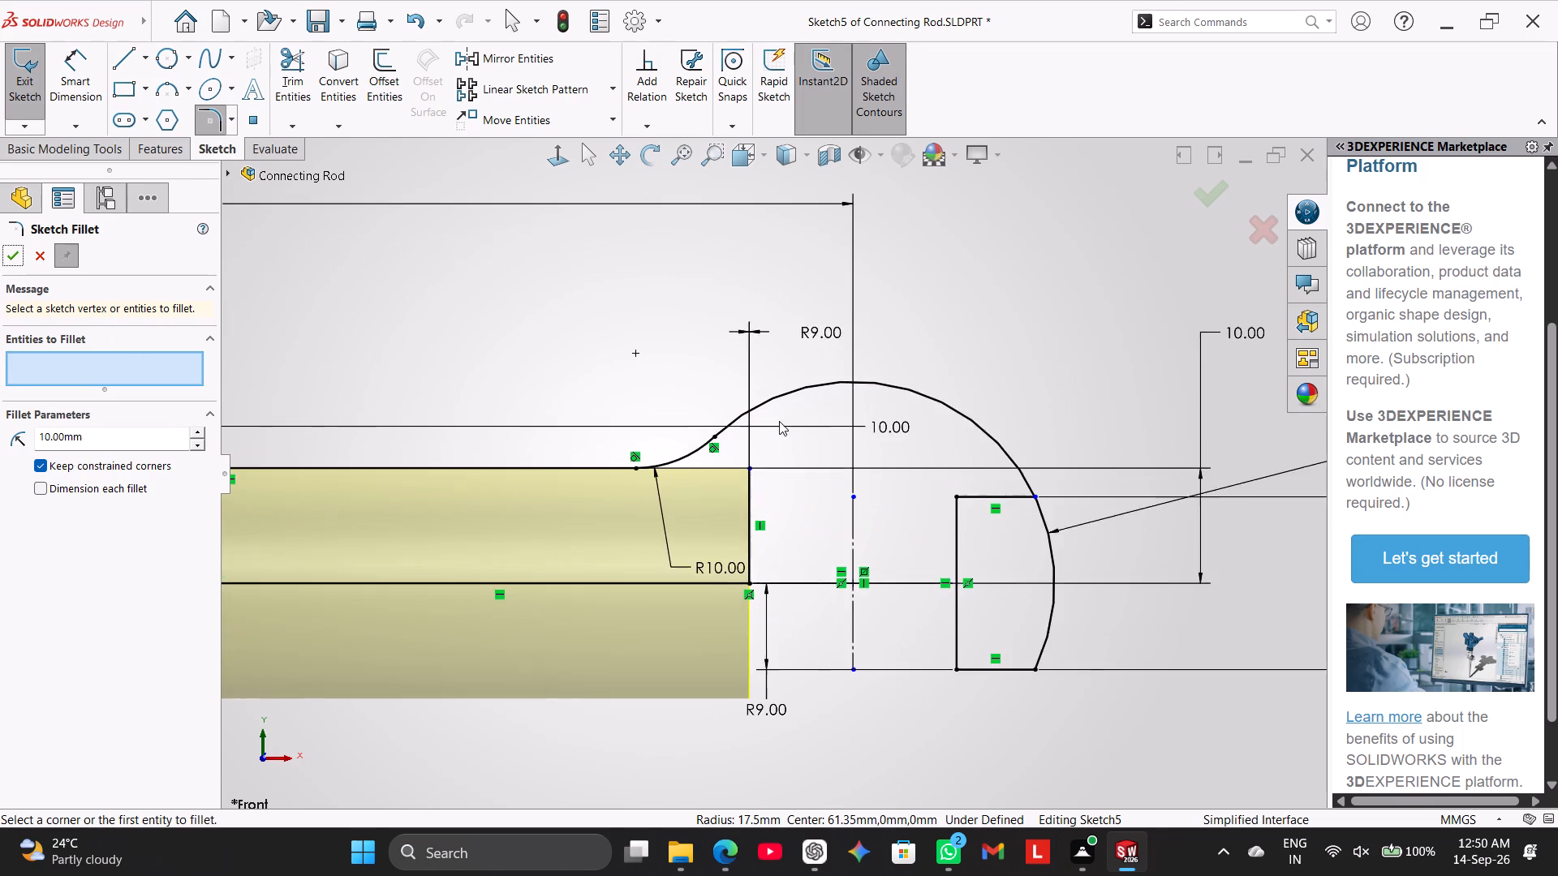
pyautogui.scroll(-1, 776, 424)
pyautogui.scroll(5, 764, 445)
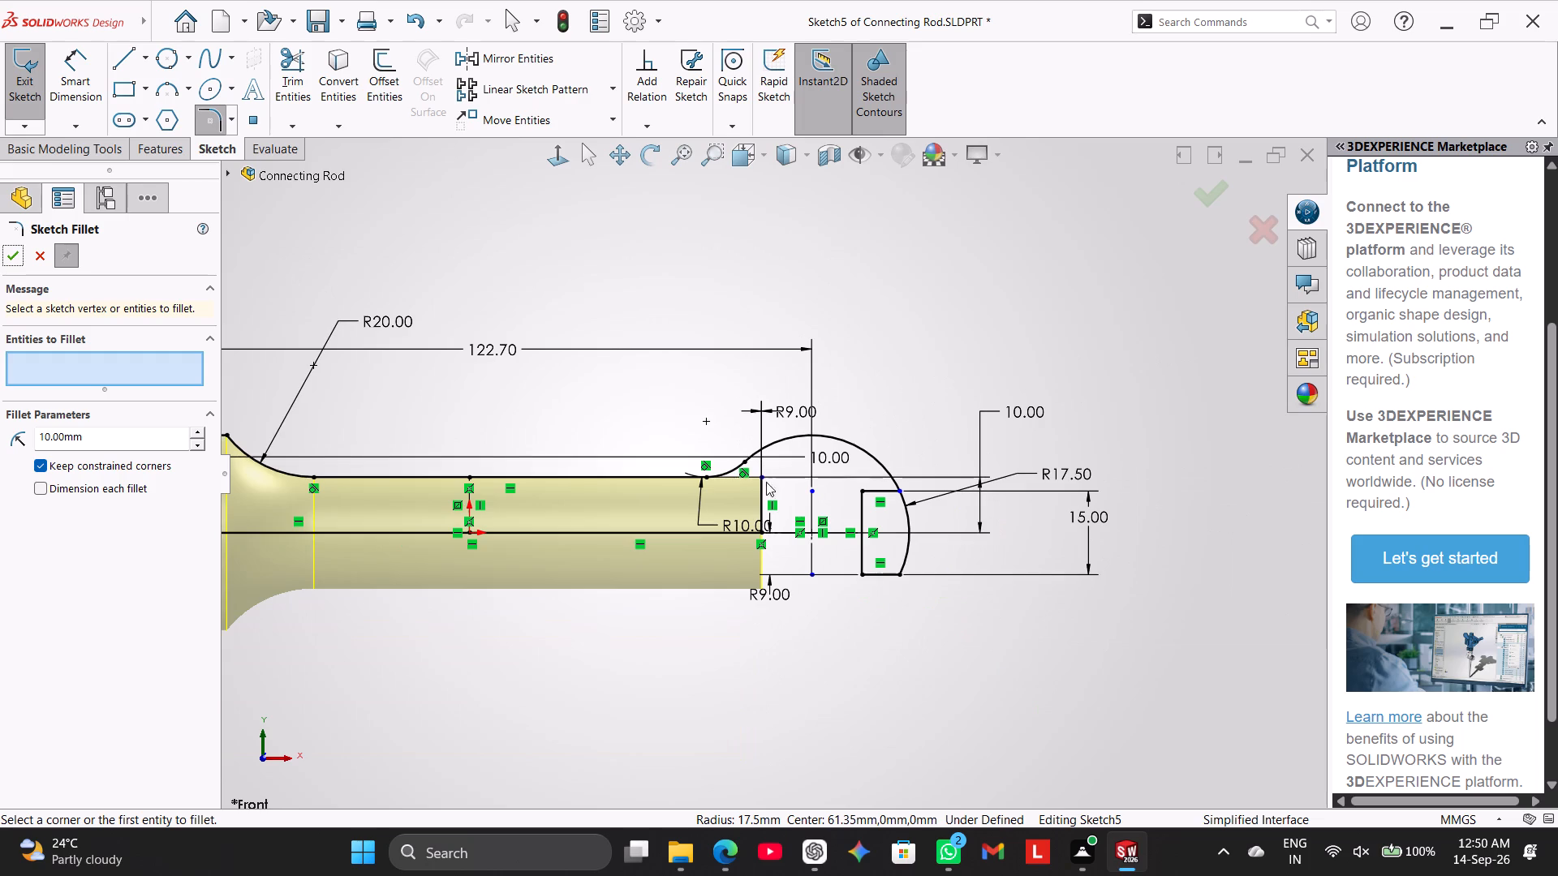
pyautogui.click(761, 501)
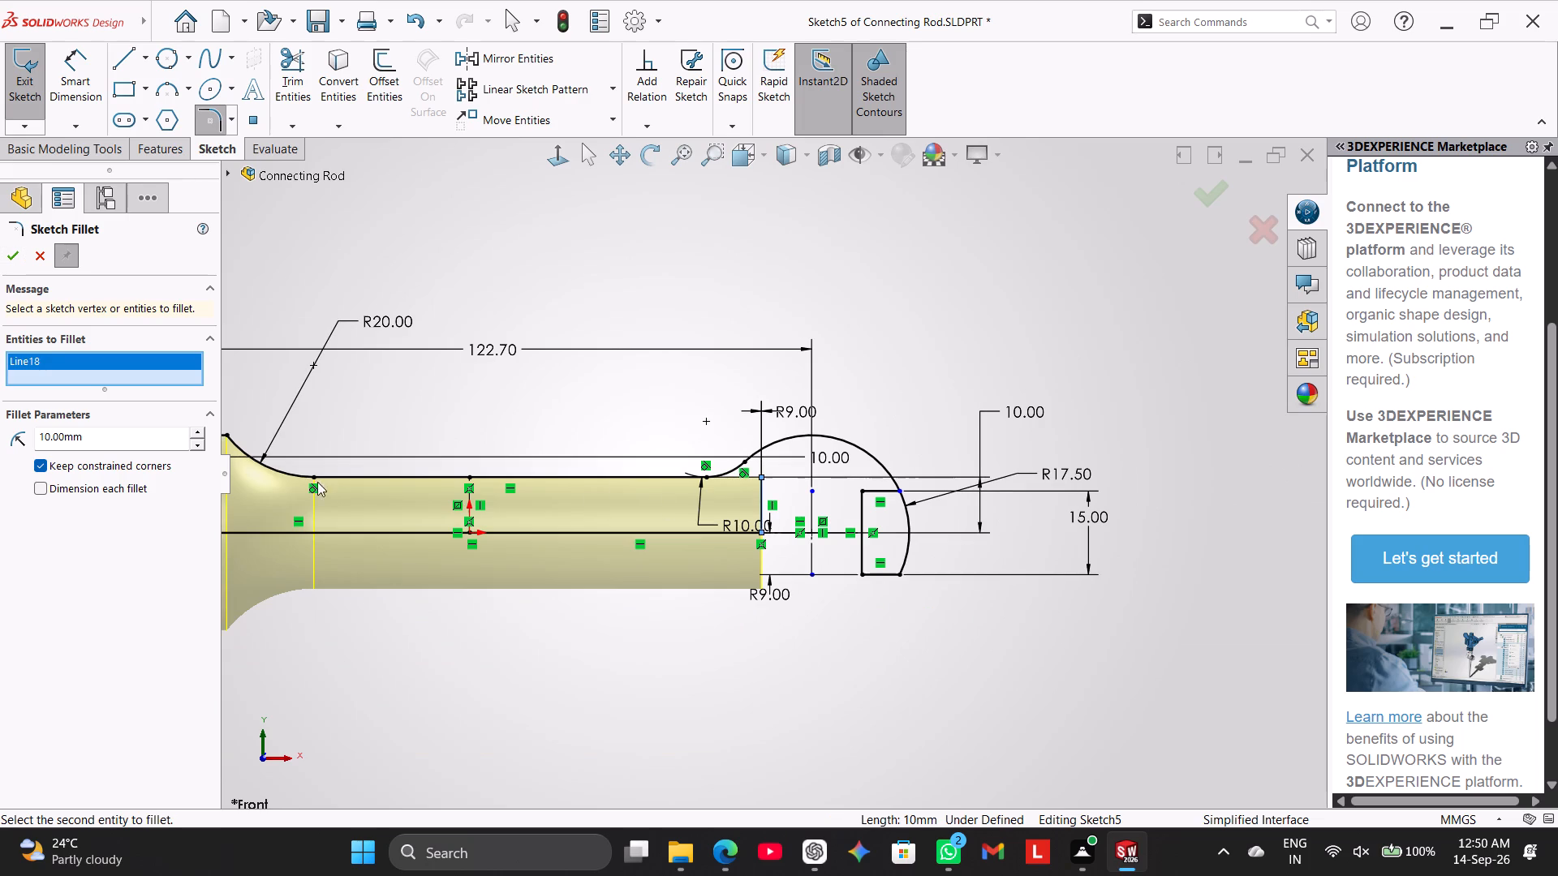
pyautogui.click(39, 261)
# Trim away the vertical end line of the shank profile beneath the small-end arc.
pyautogui.click(295, 84)
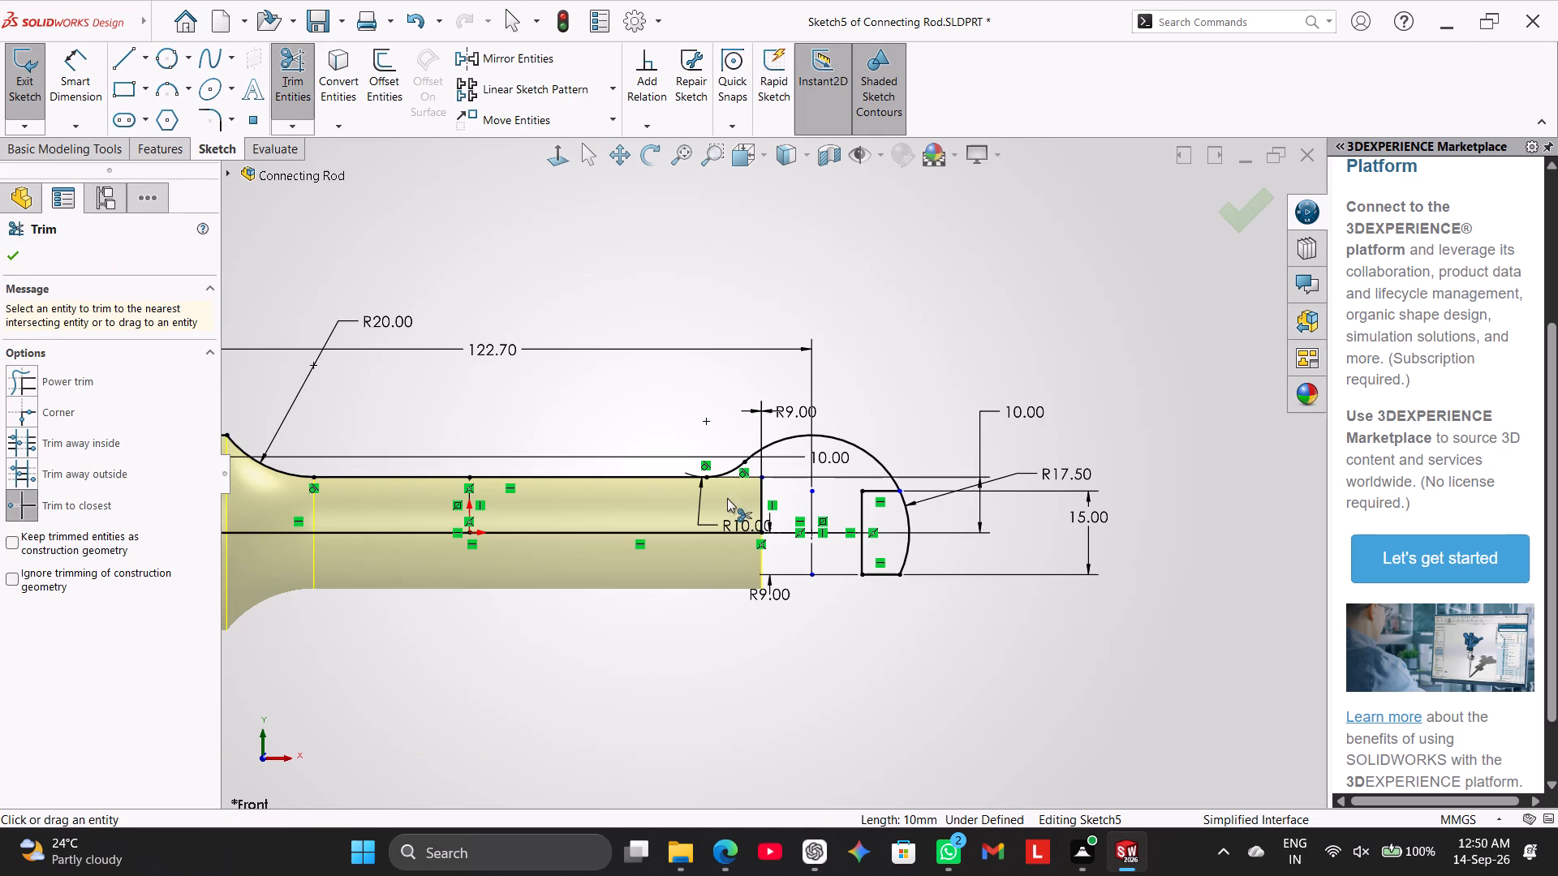
pyautogui.click(762, 493)
pyautogui.scroll(1, 688, 622)
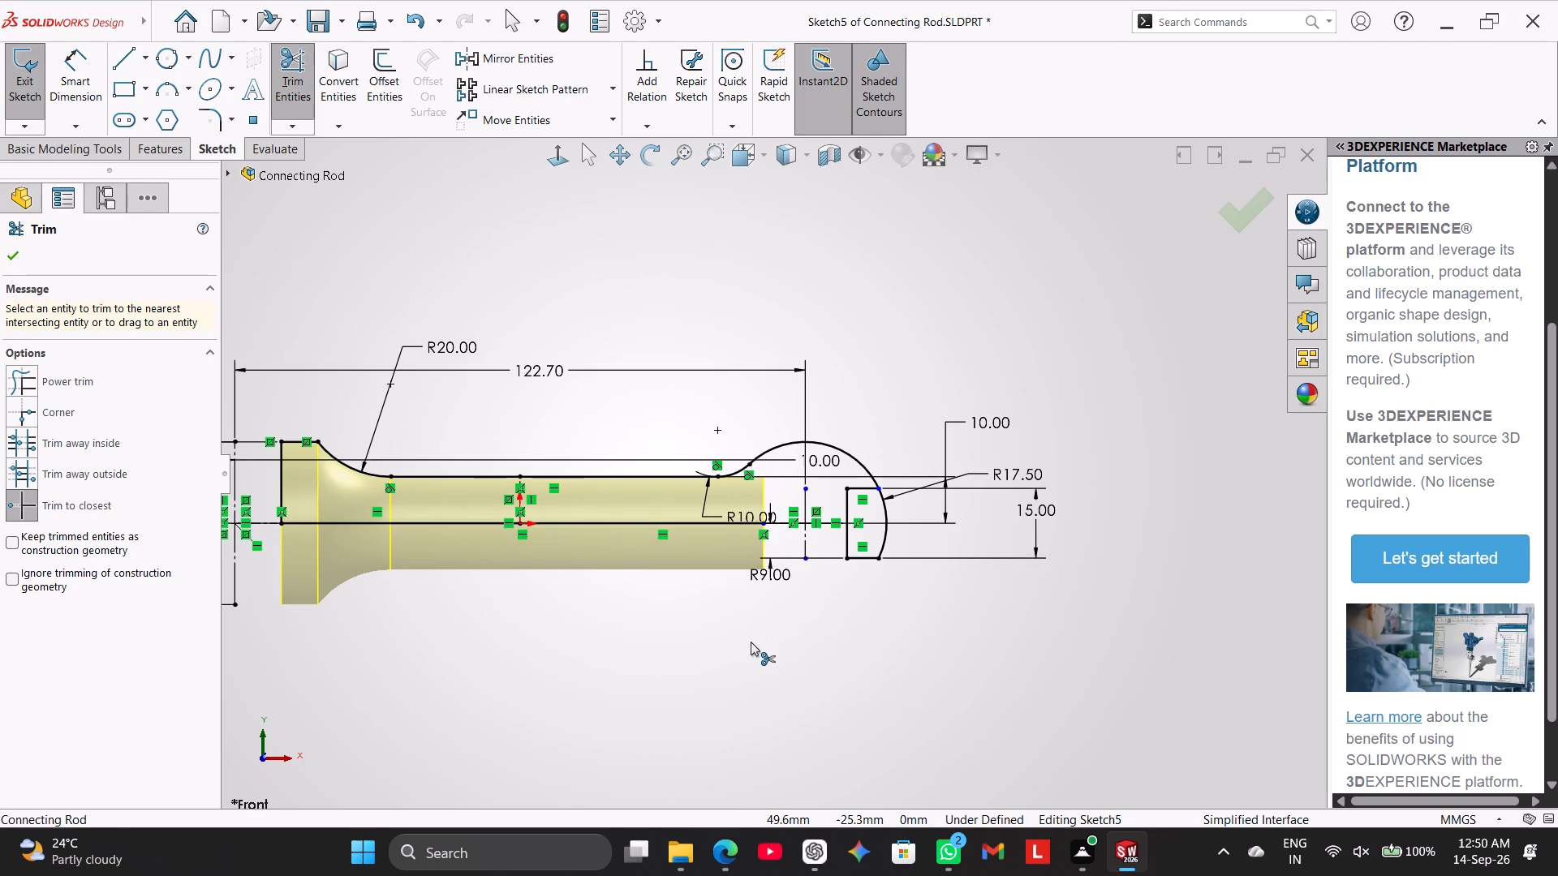
pyautogui.scroll(-2, 751, 637)
pyautogui.scroll(-2, 825, 458)
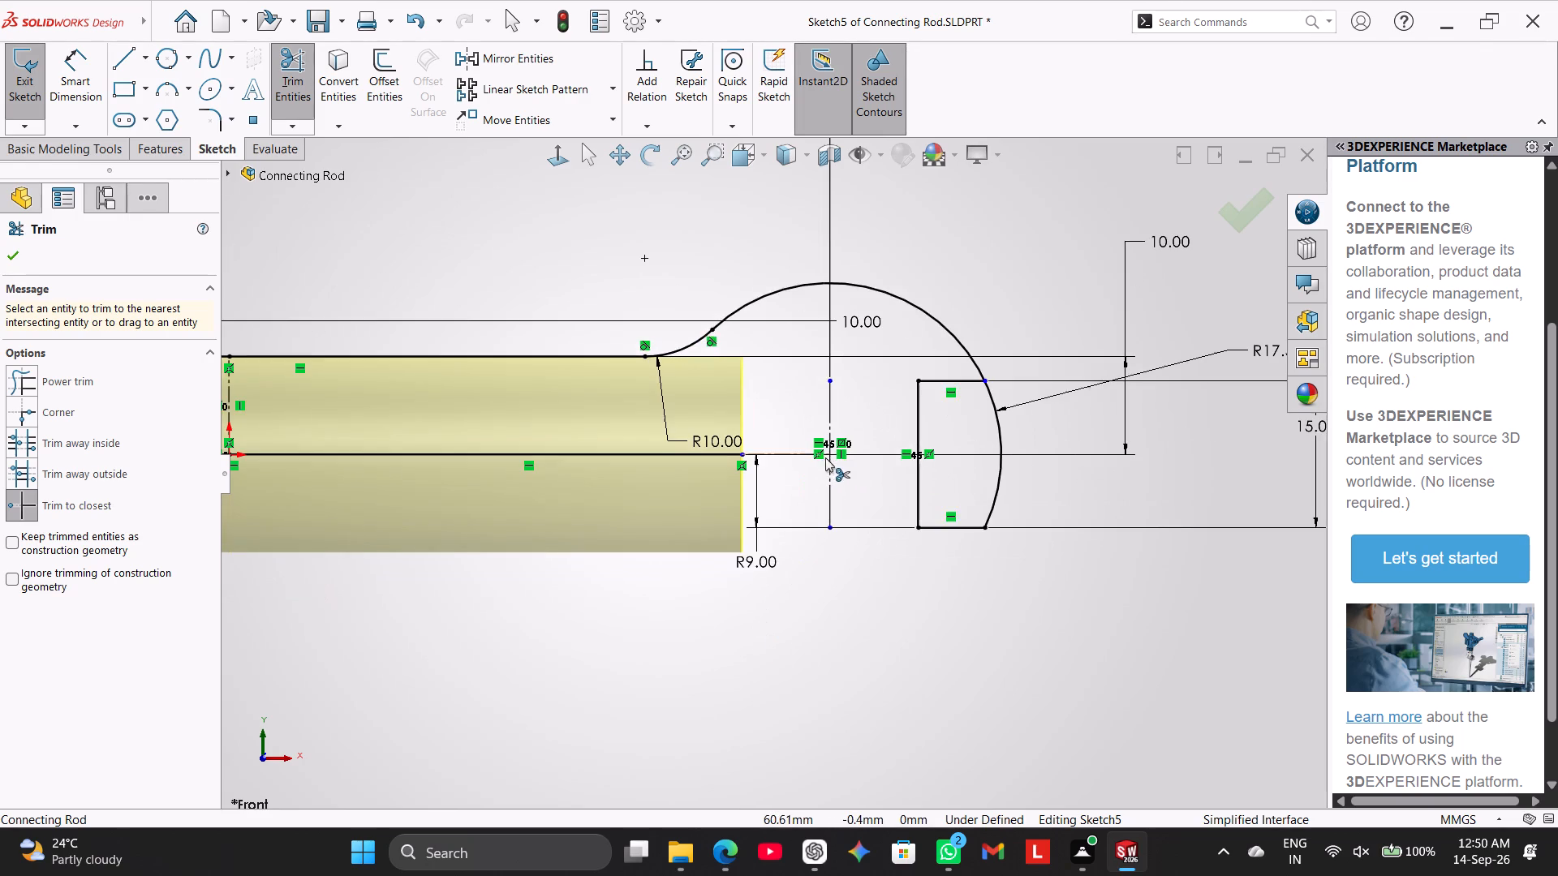
pyautogui.scroll(-2, 815, 450)
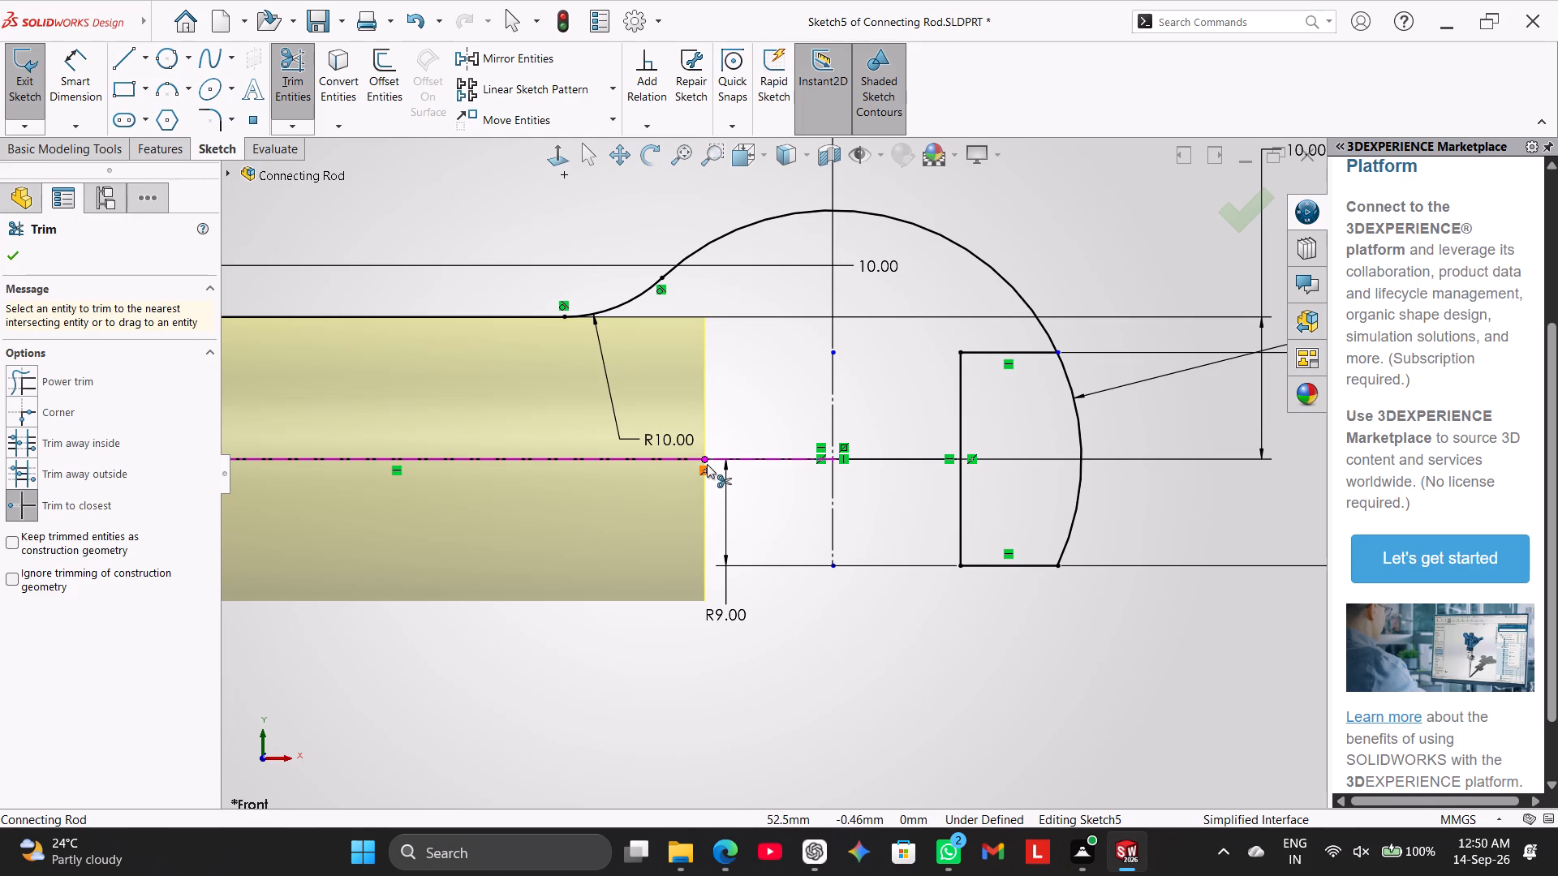
pyautogui.click(305, 78)
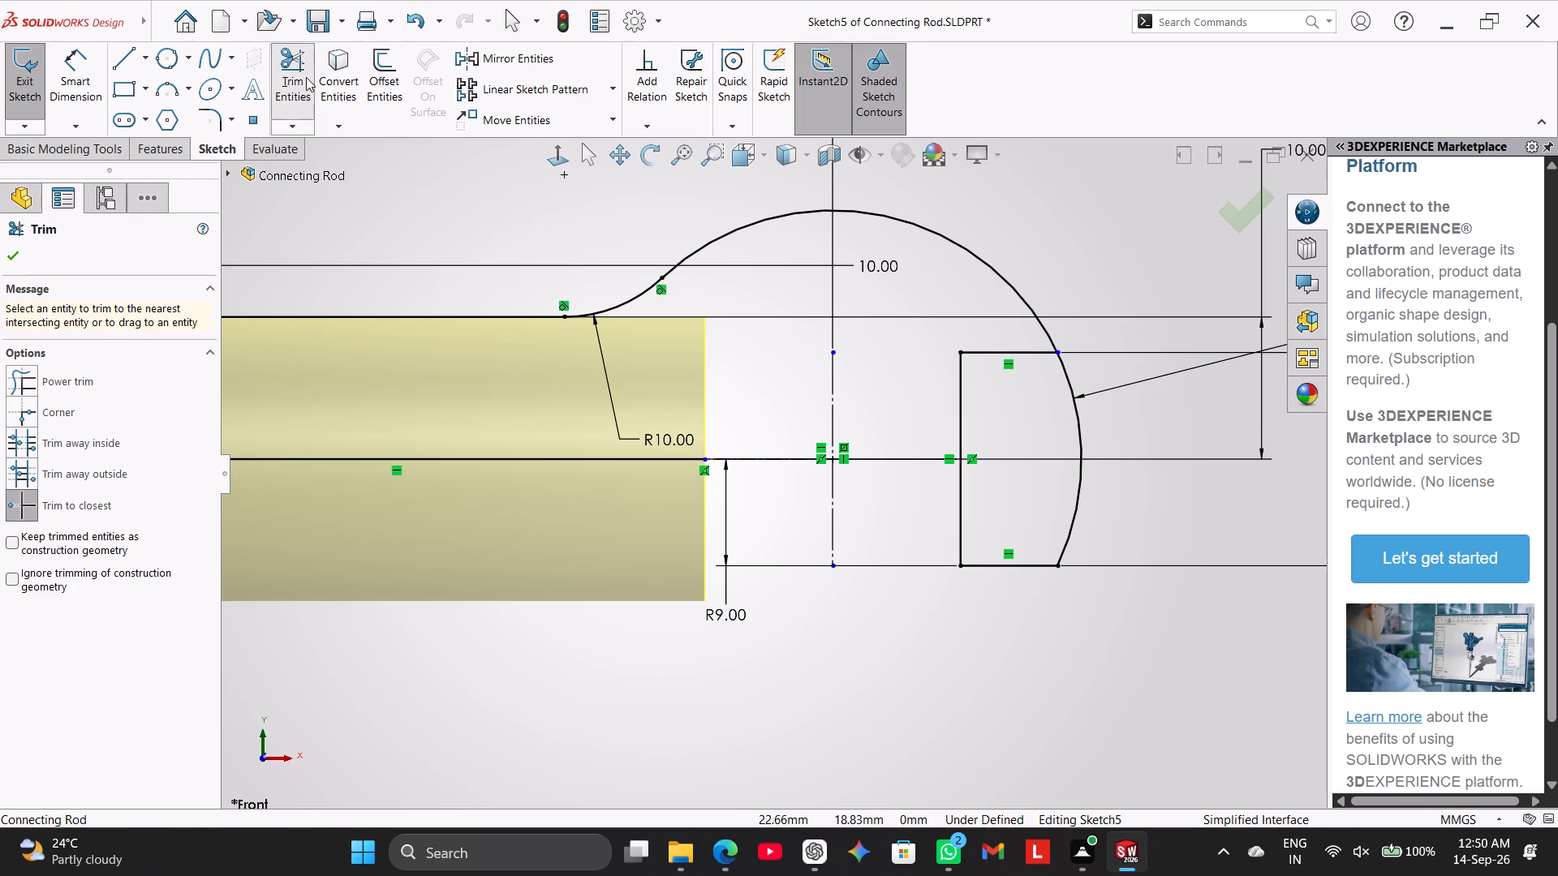
# Shorten the shank's centre line so its endpoint sits directly below the start of the R10.00 fillet.
pyautogui.moveTo(707, 457); pyautogui.dragTo(704, 457)
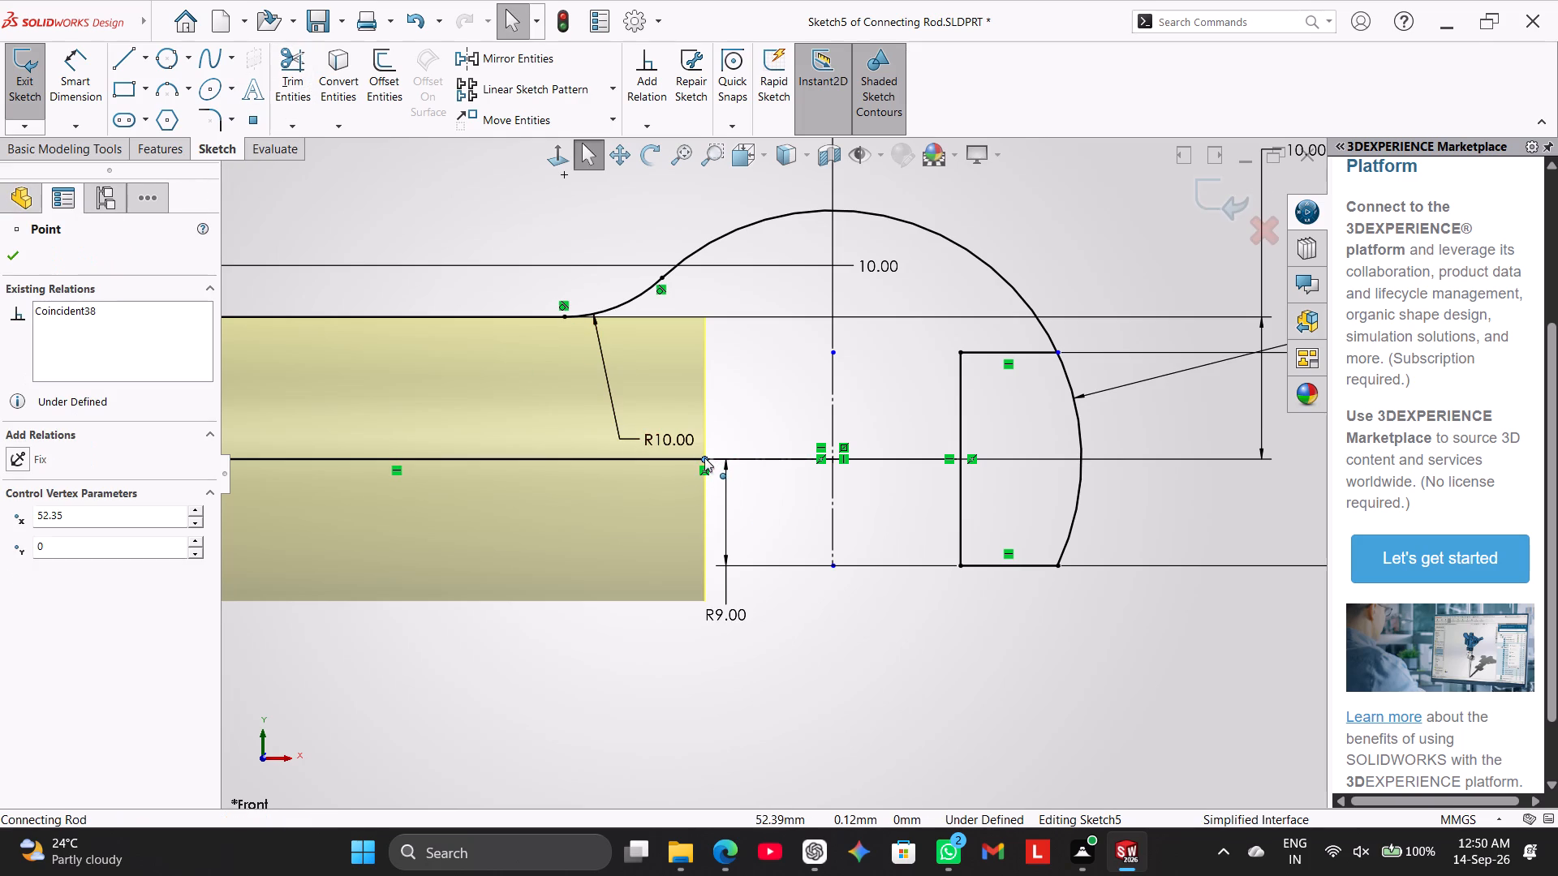
pyautogui.moveTo(704, 457); pyautogui.dragTo(586, 444)
pyautogui.scroll(3, 588, 595)
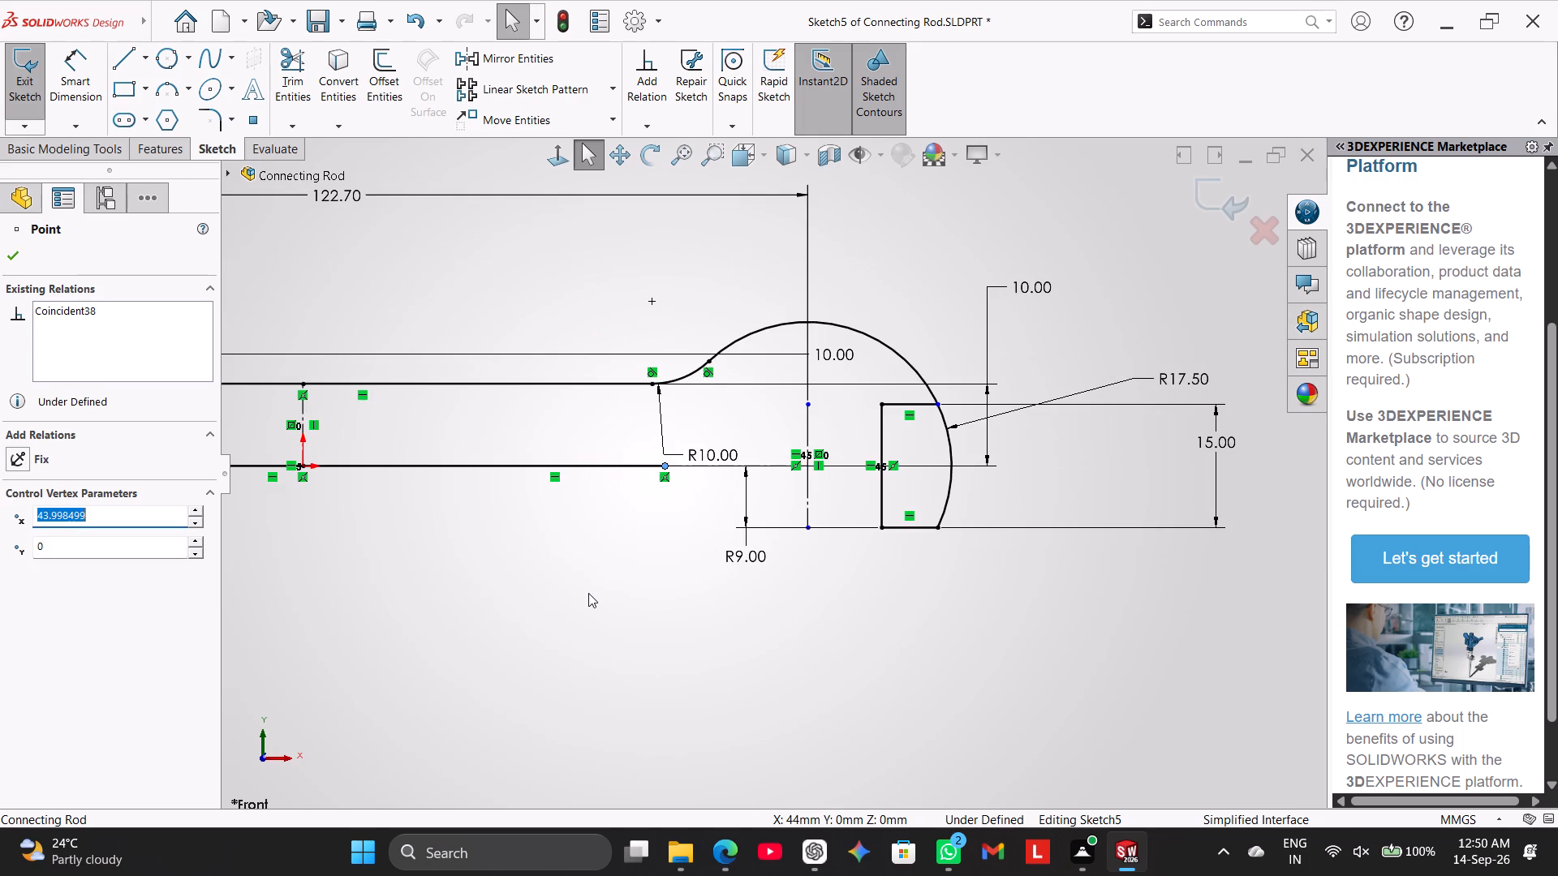
pyautogui.click(588, 593)
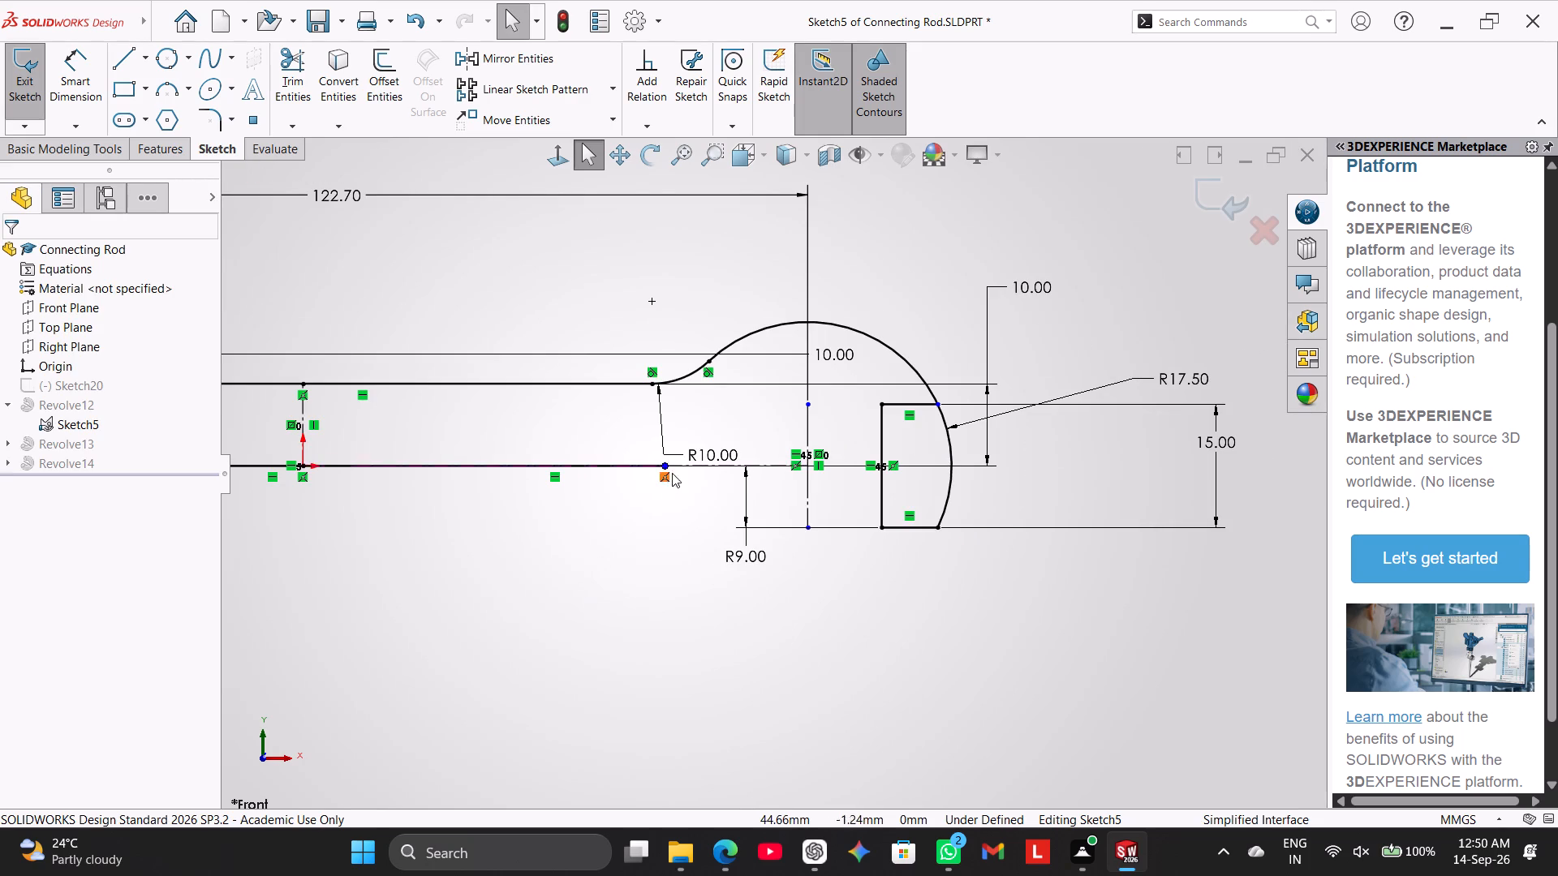
pyautogui.moveTo(667, 466); pyautogui.dragTo(651, 465)
pyautogui.click(639, 607)
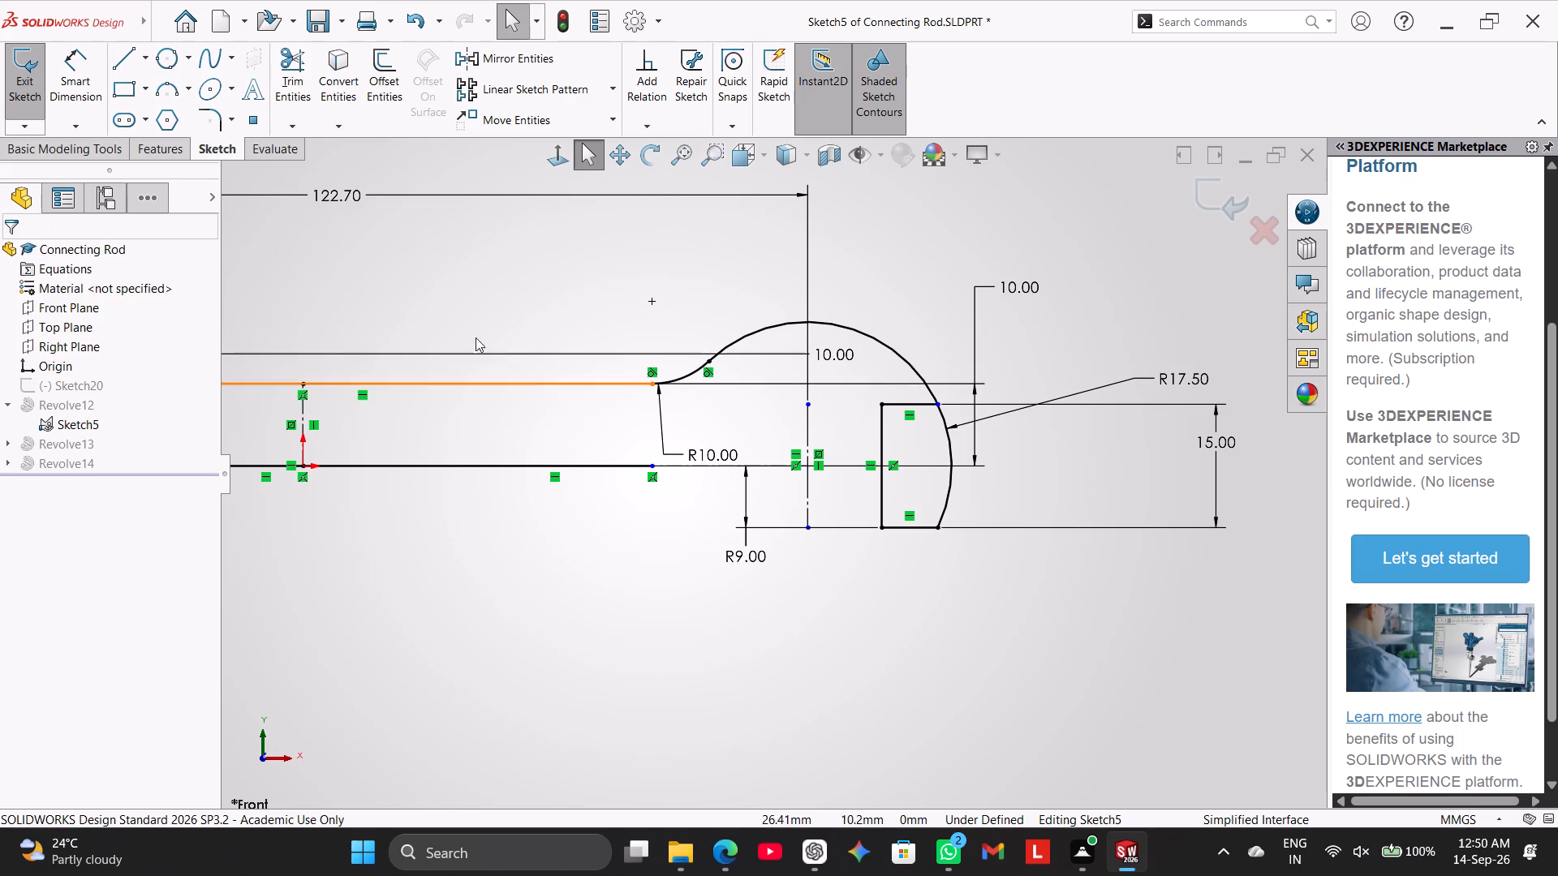
# Draw a 10 mm vertical line from the fillet's start point down to the shortened centre line's endpoint.
pyautogui.click(121, 54)
pyautogui.moveTo(649, 386); pyautogui.dragTo(649, 384)
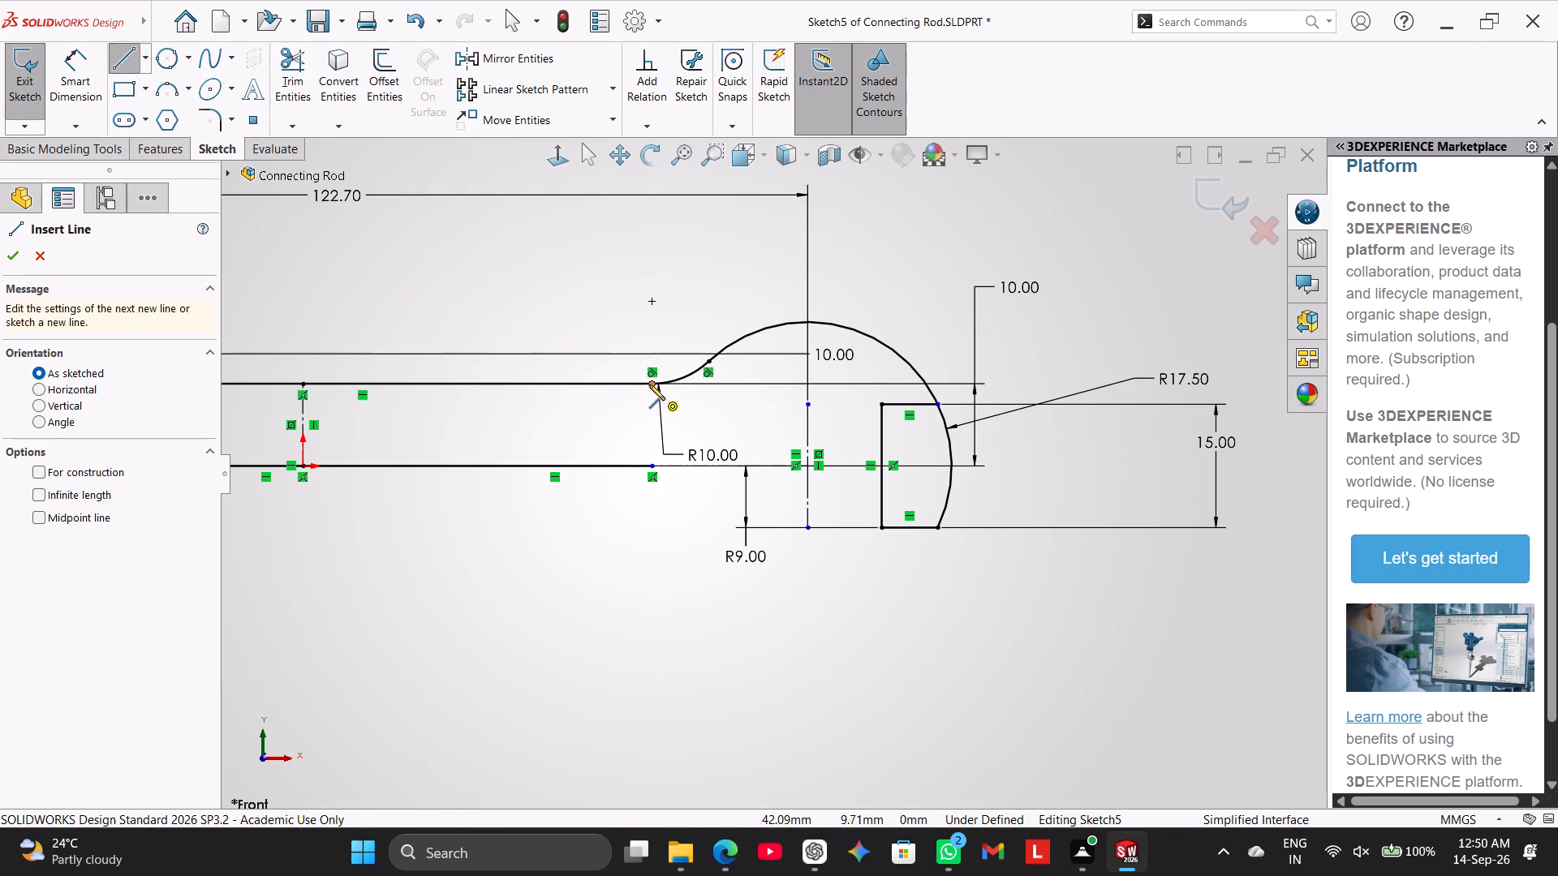
pyautogui.moveTo(649, 384); pyautogui.dragTo(649, 395)
pyautogui.click(651, 468)
pyautogui.rightClick(596, 610)
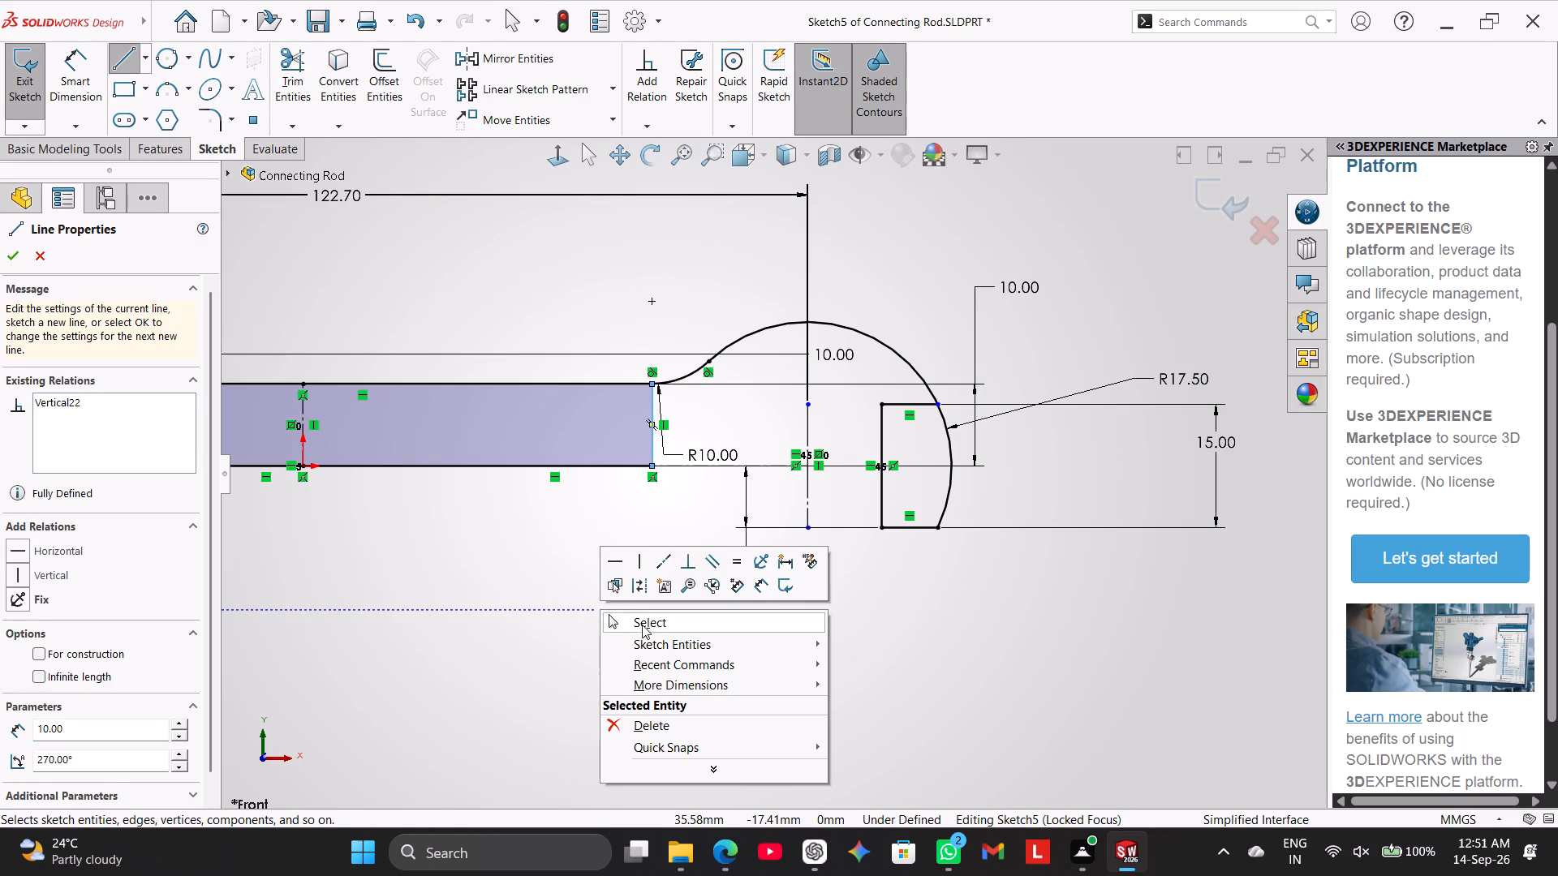
pyautogui.click(642, 625)
# Exit Sketch5 and examine the rebuilt rod where the shank meets the small end.
pyautogui.scroll(4, 607, 583)
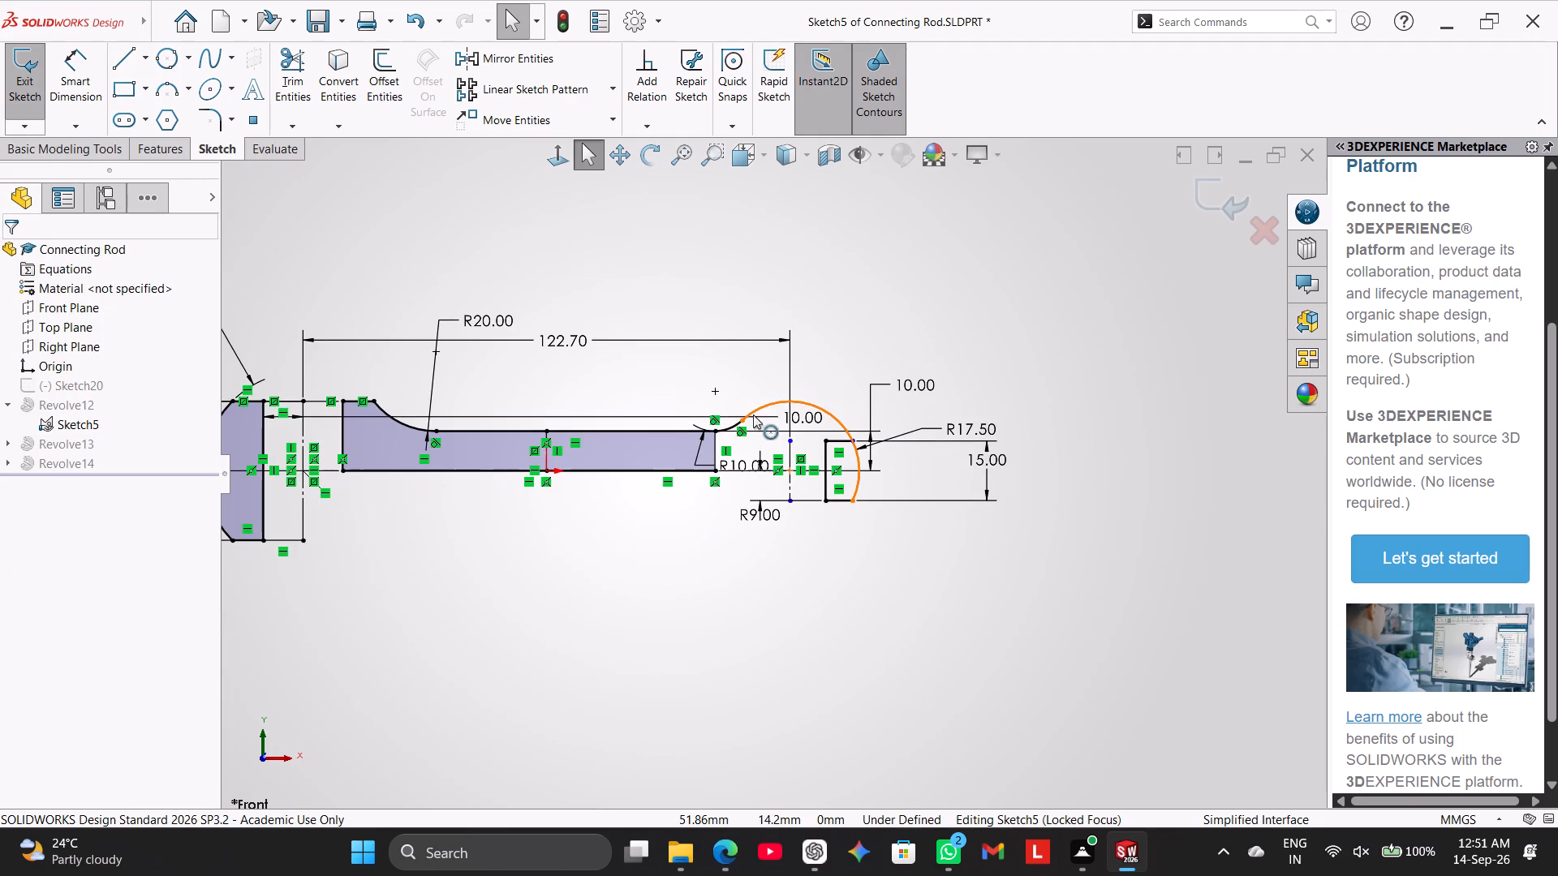
pyautogui.scroll(-2, 781, 419)
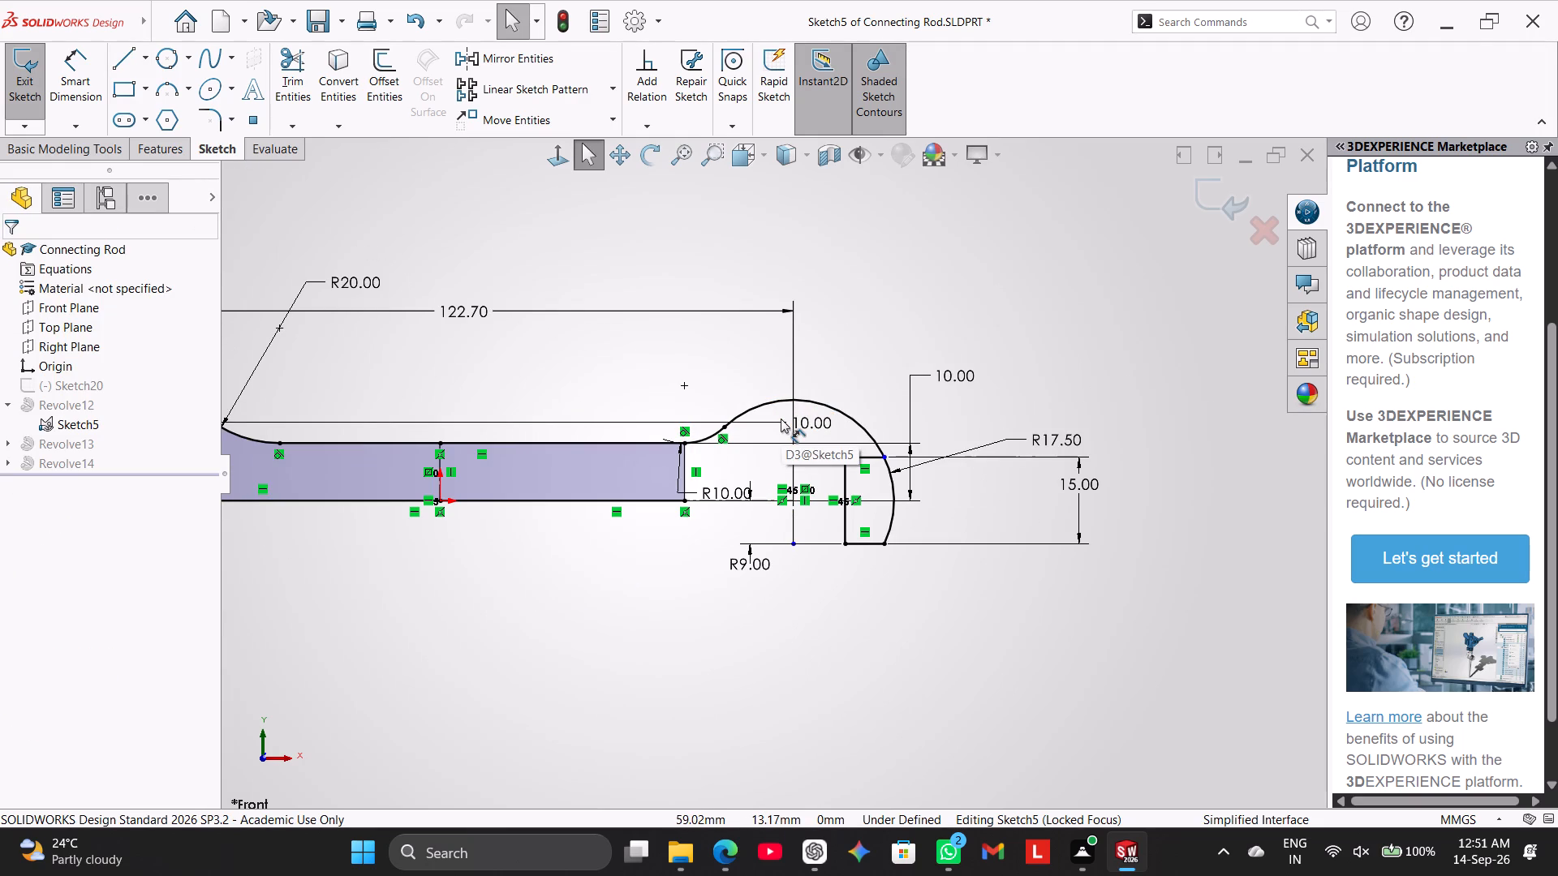
pyautogui.scroll(-2, 781, 419)
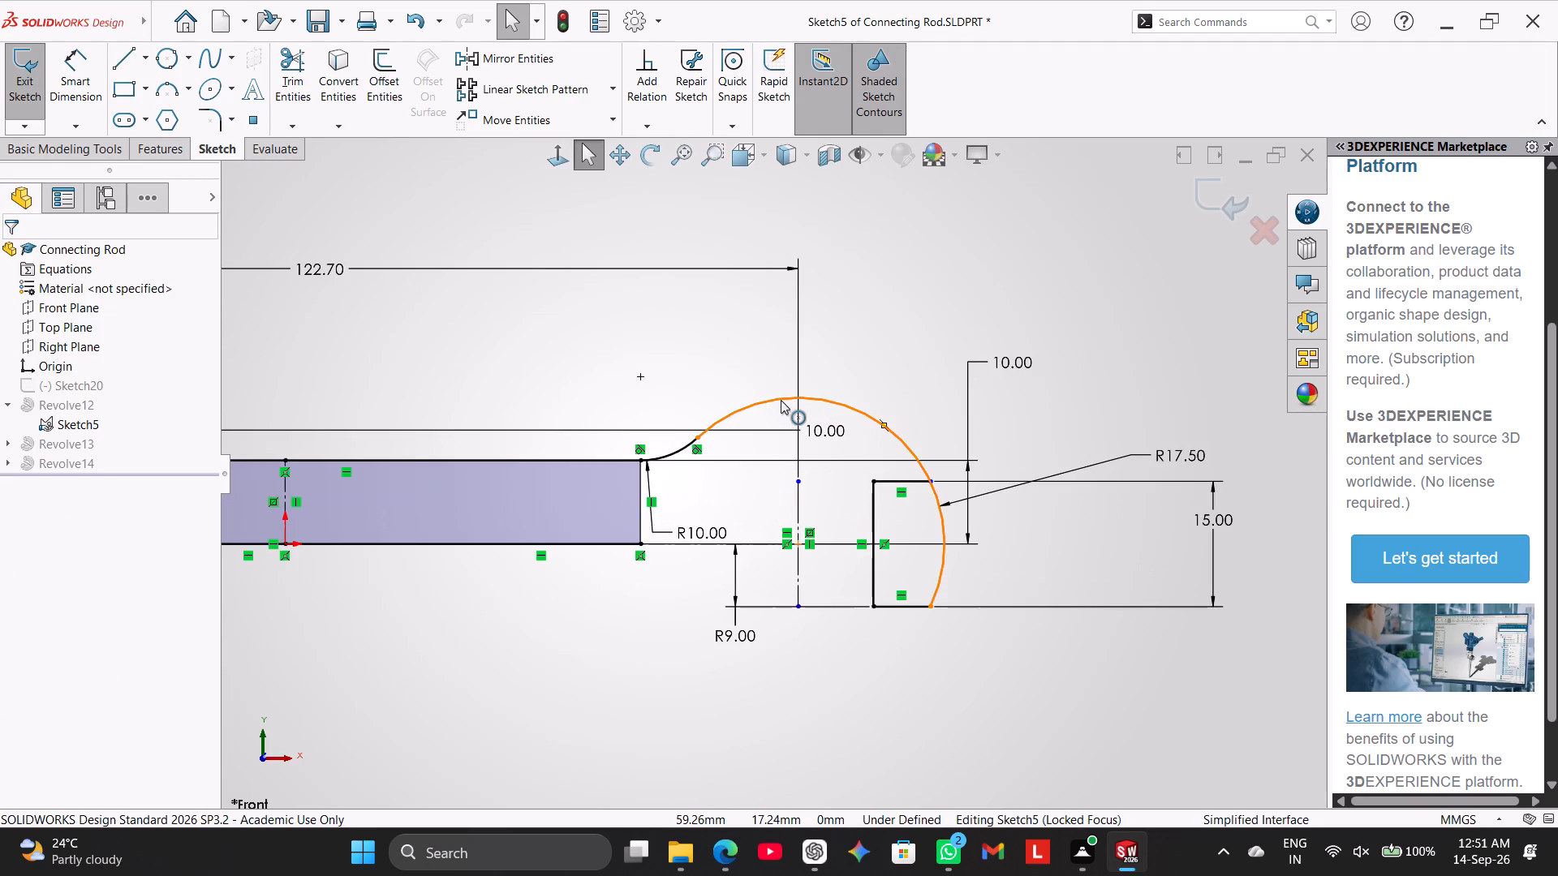
pyautogui.scroll(6, 841, 544)
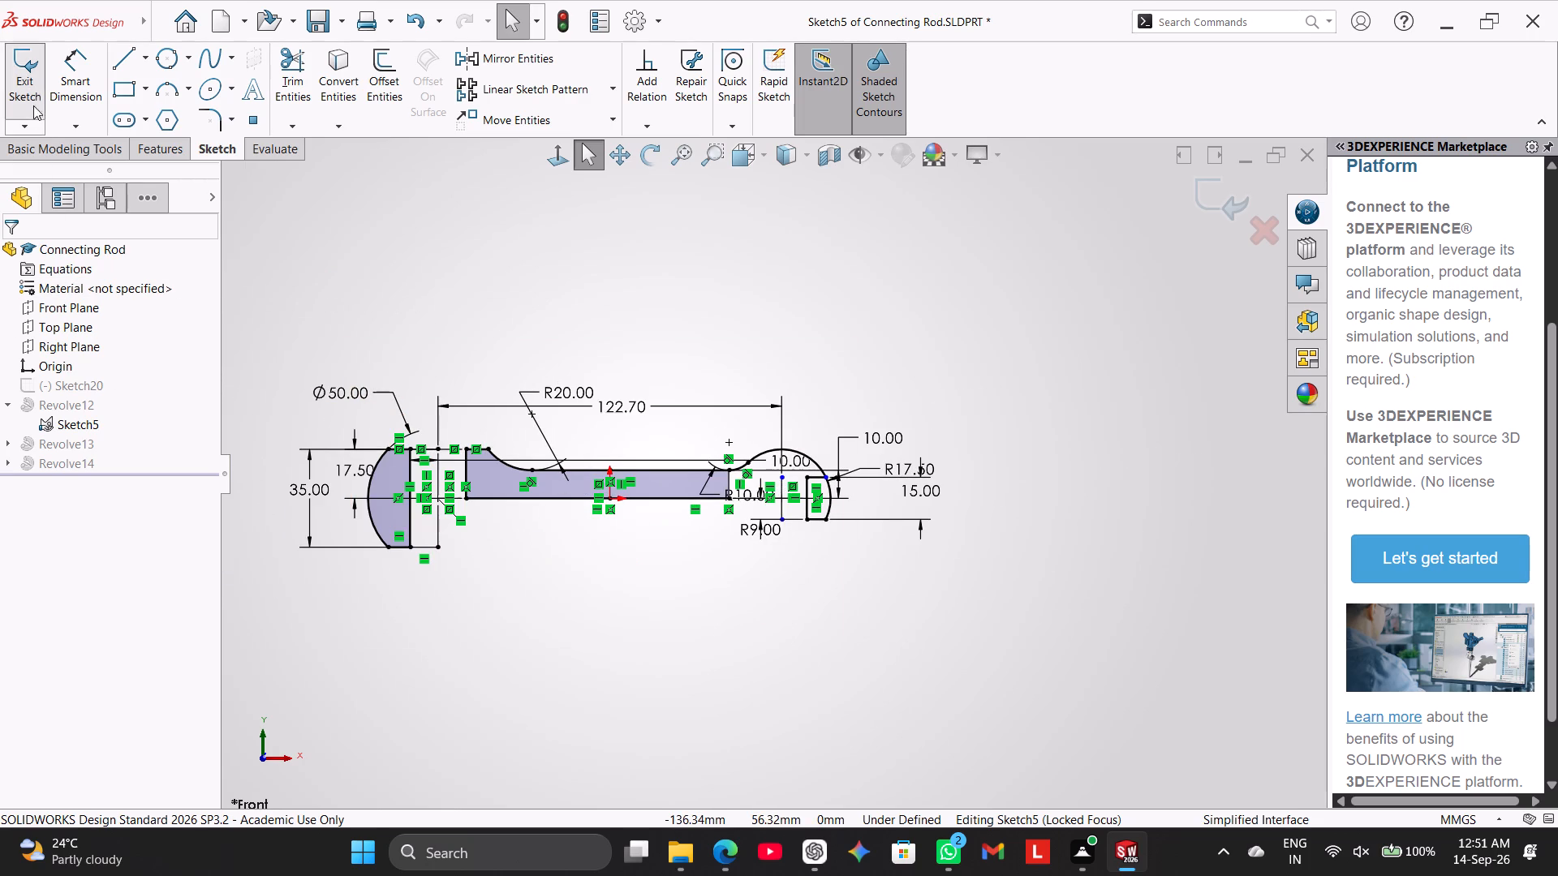
pyautogui.click(35, 85)
pyautogui.moveTo(690, 613); pyautogui.dragTo(671, 749, button='middle')
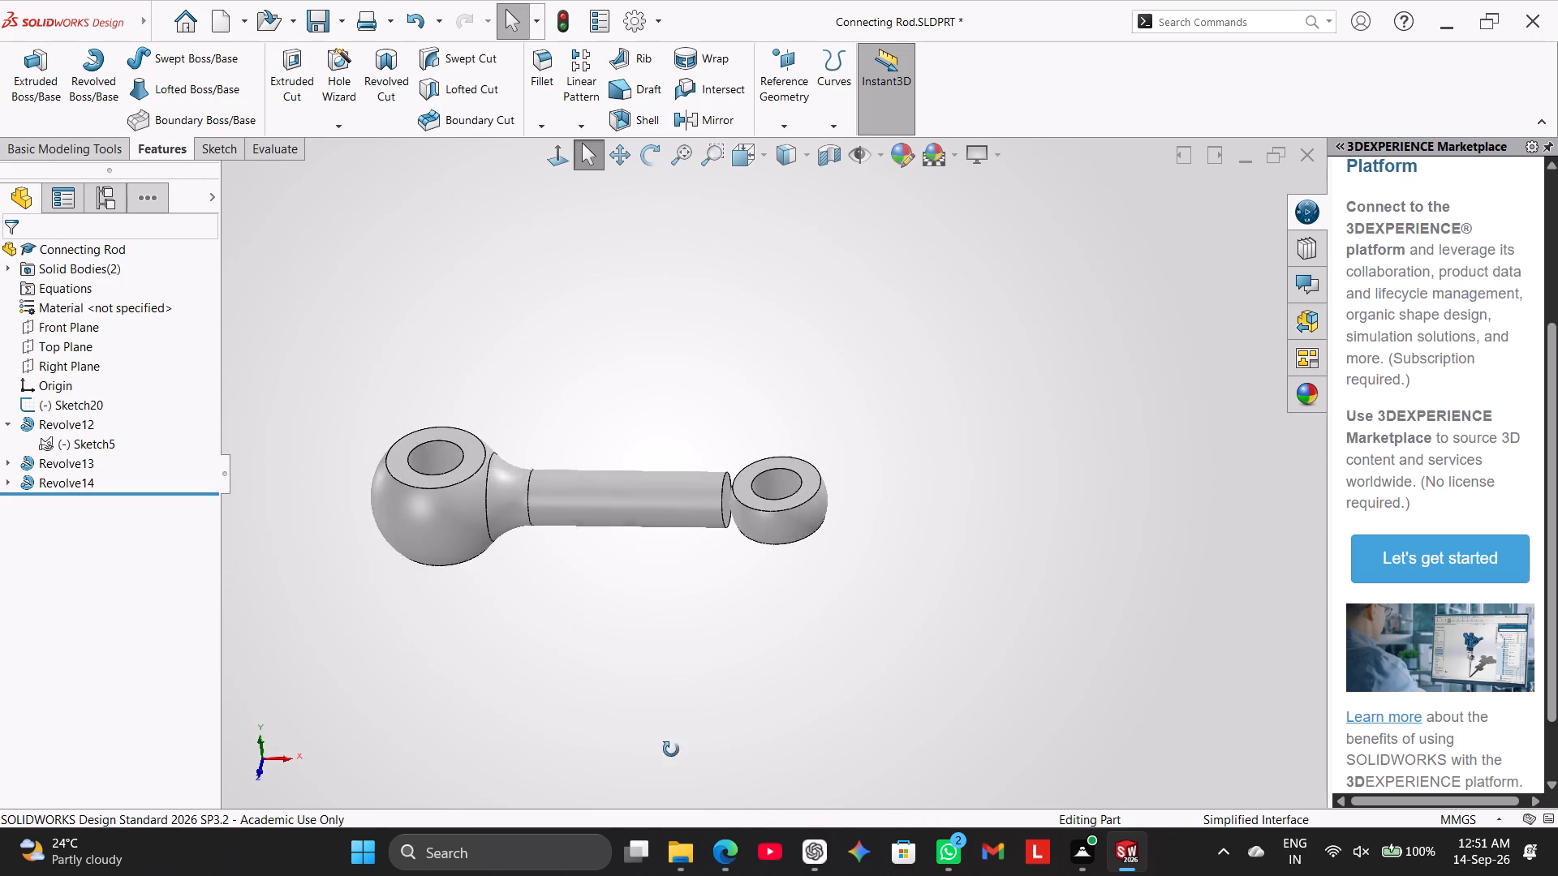
pyautogui.moveTo(671, 749); pyautogui.dragTo(698, 698, button='middle')
pyautogui.scroll(-1, 698, 698)
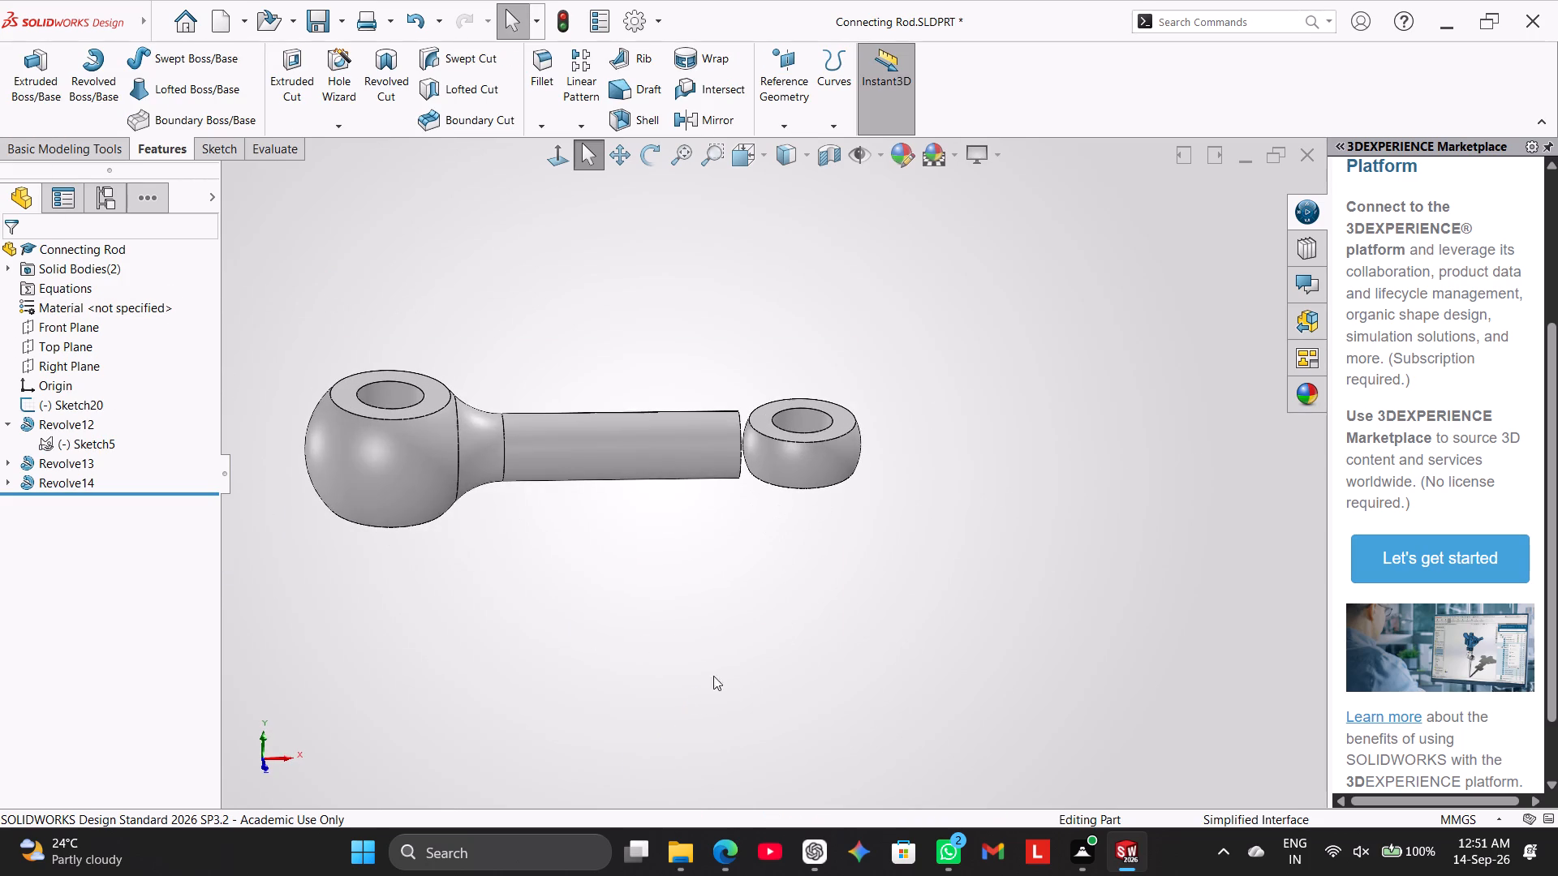
pyautogui.scroll(-2, 831, 477)
pyautogui.scroll(2, 831, 475)
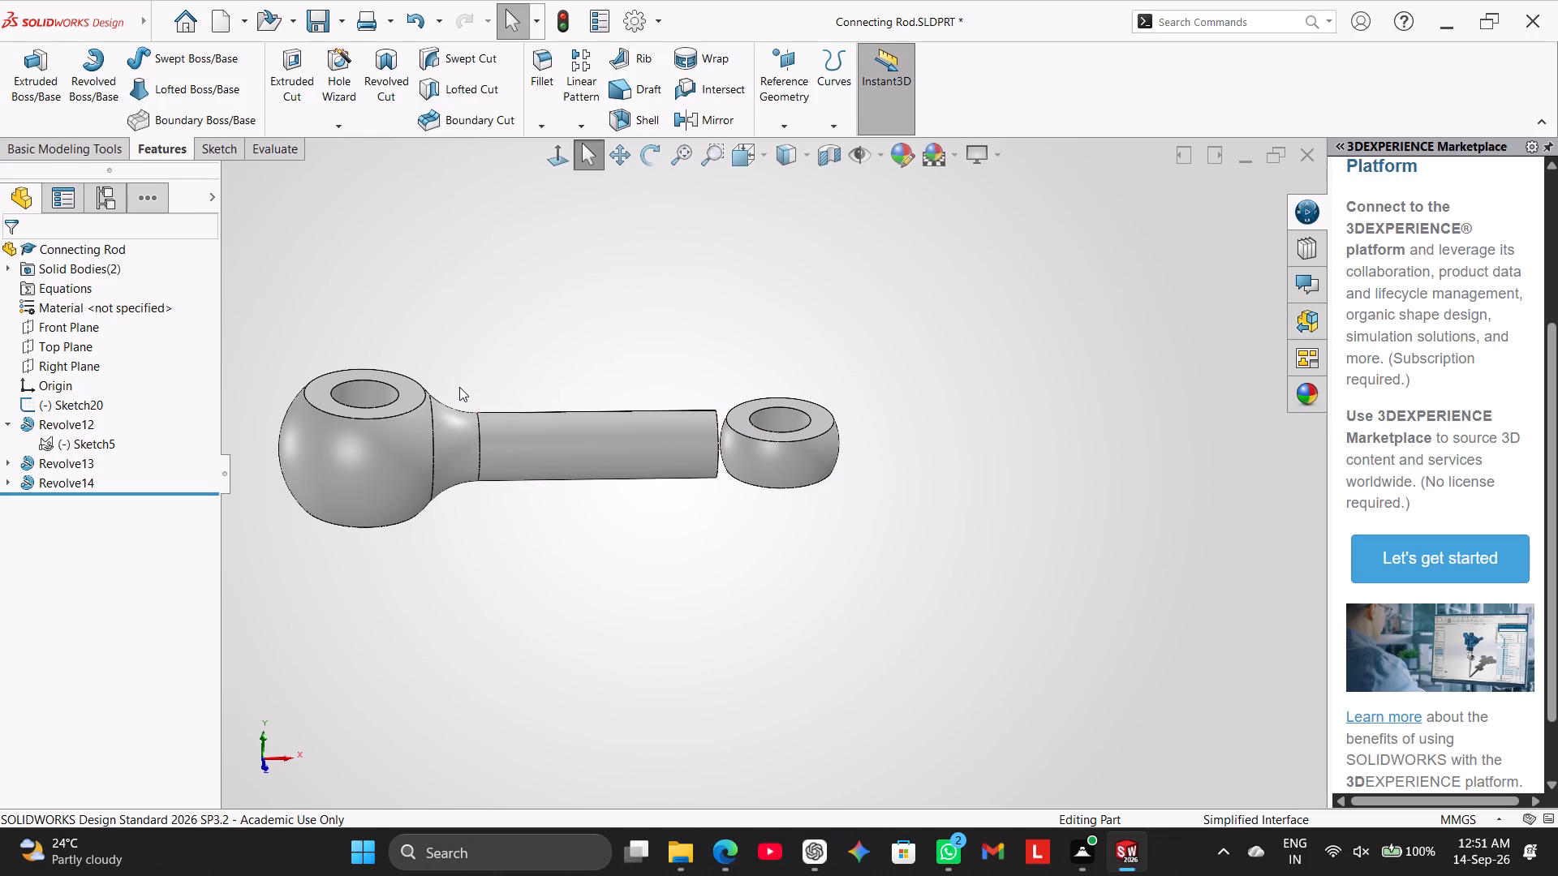
pyautogui.scroll(-2, 768, 452)
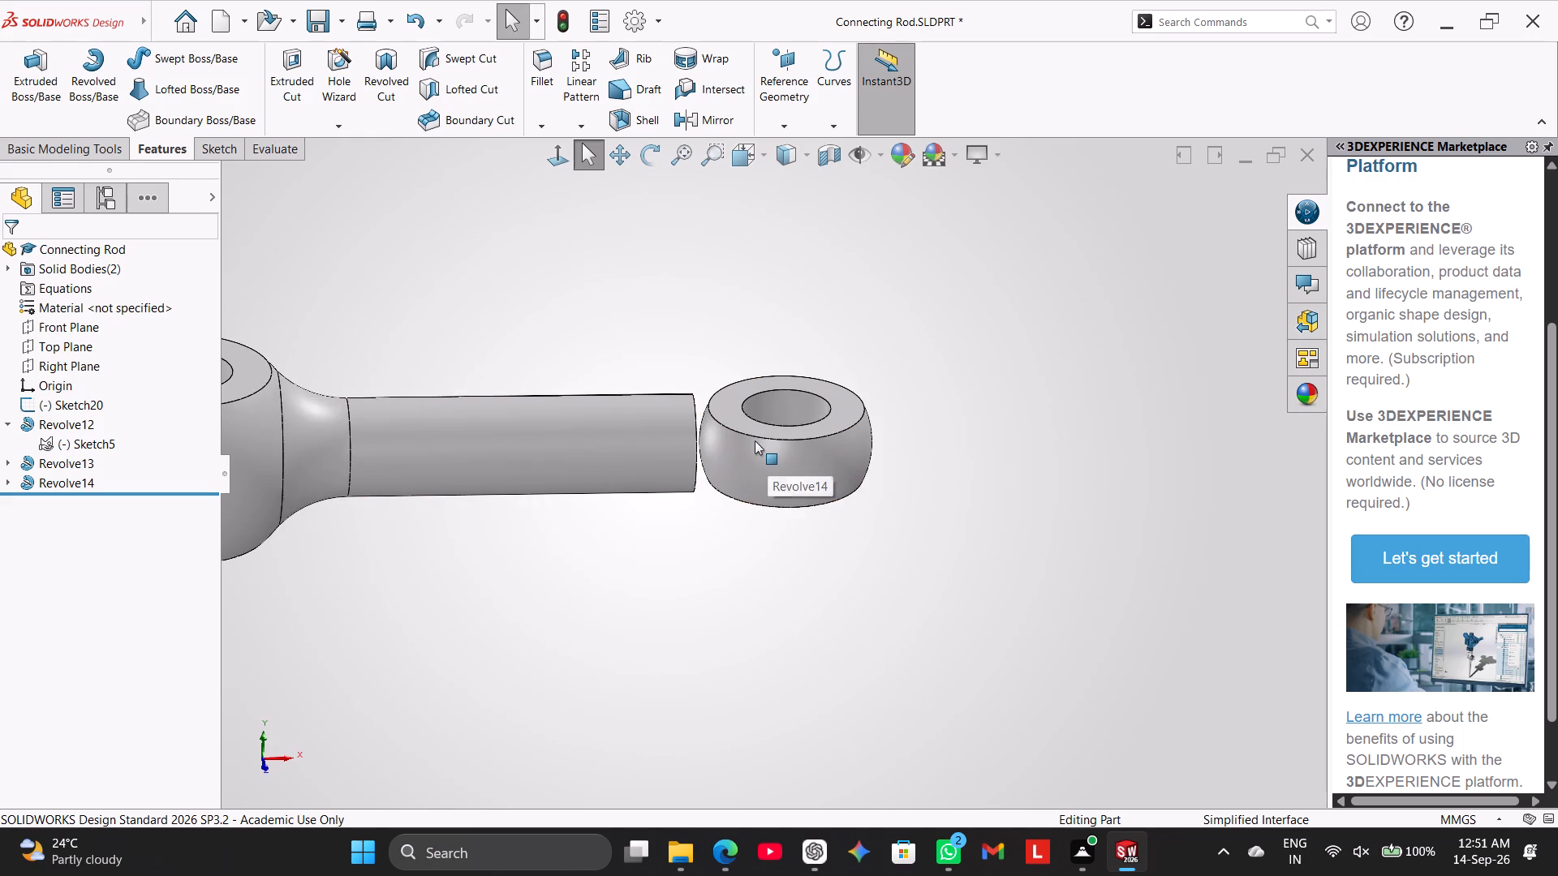
pyautogui.scroll(-5, 754, 440)
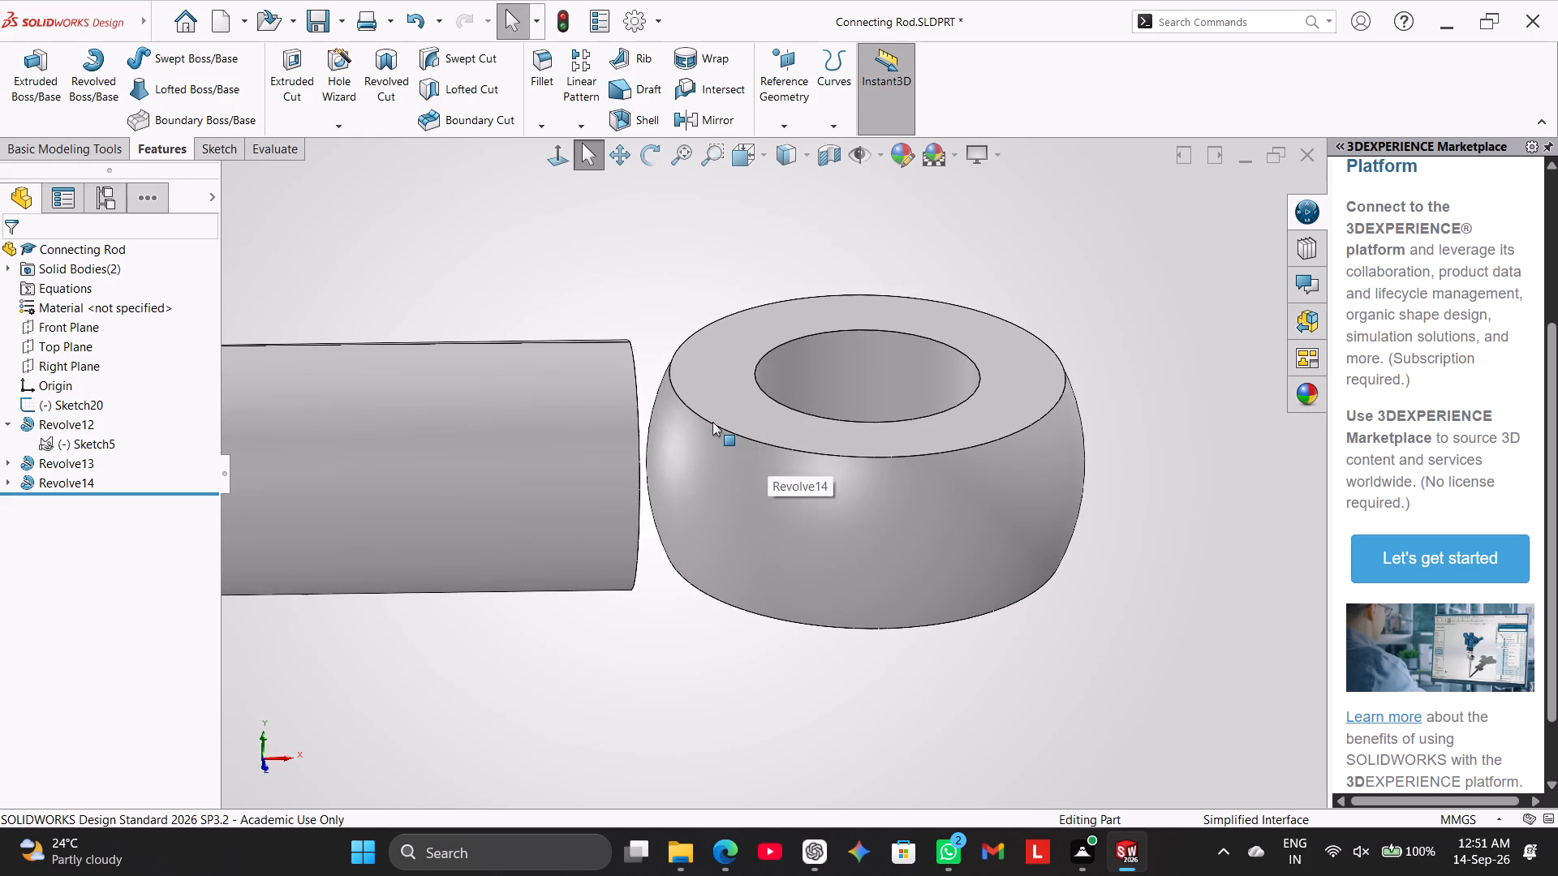
pyautogui.scroll(-1, 712, 421)
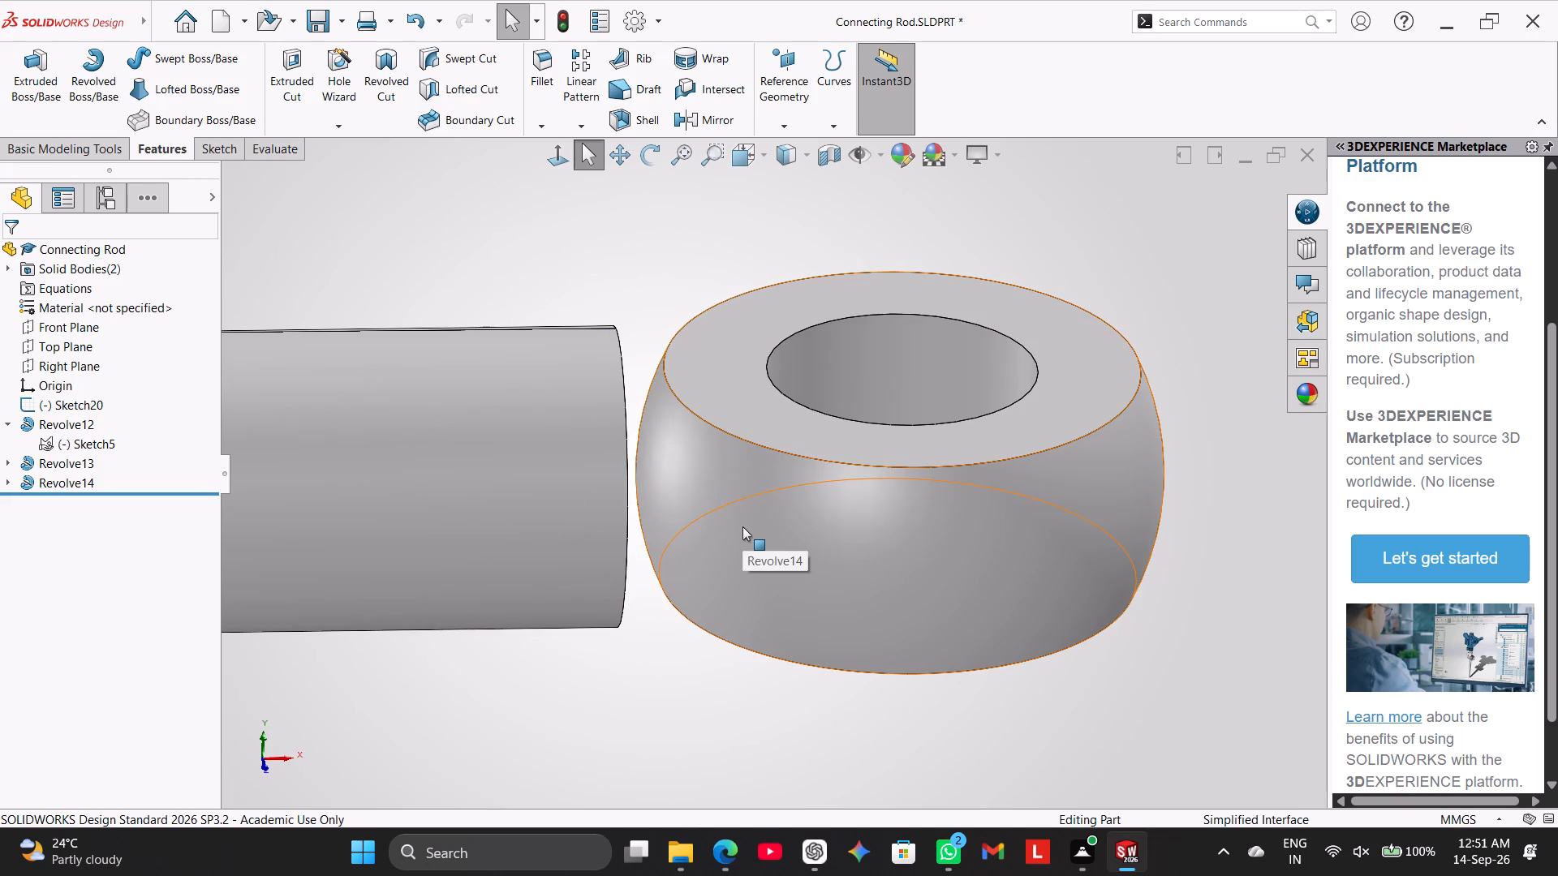
pyautogui.scroll(4, 556, 583)
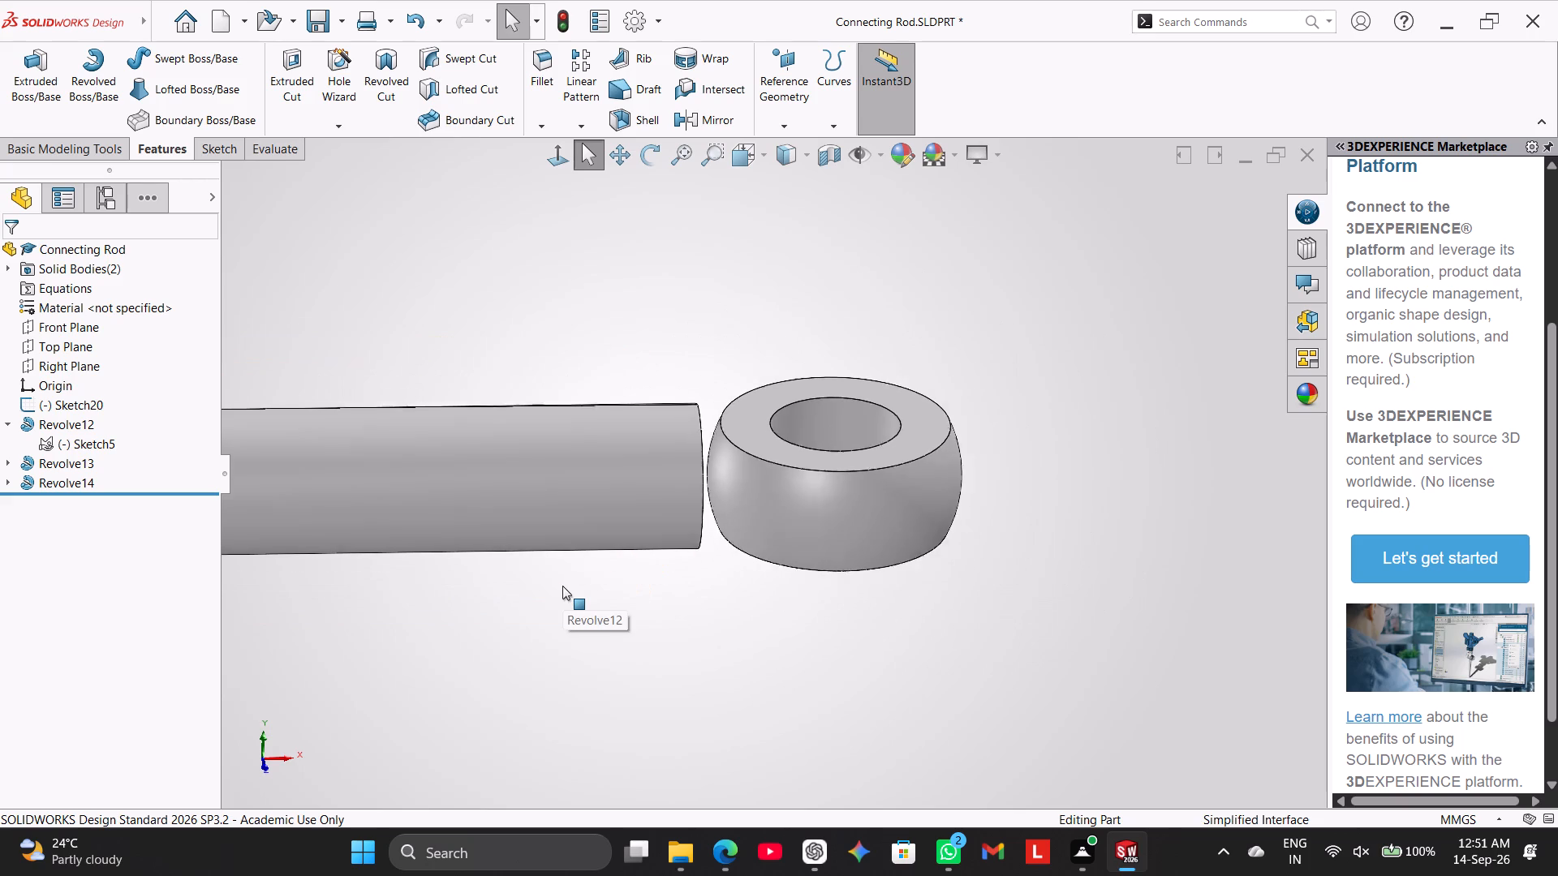
pyautogui.scroll(1, 562, 586)
pyautogui.scroll(-1, 710, 350)
pyautogui.scroll(2, 710, 353)
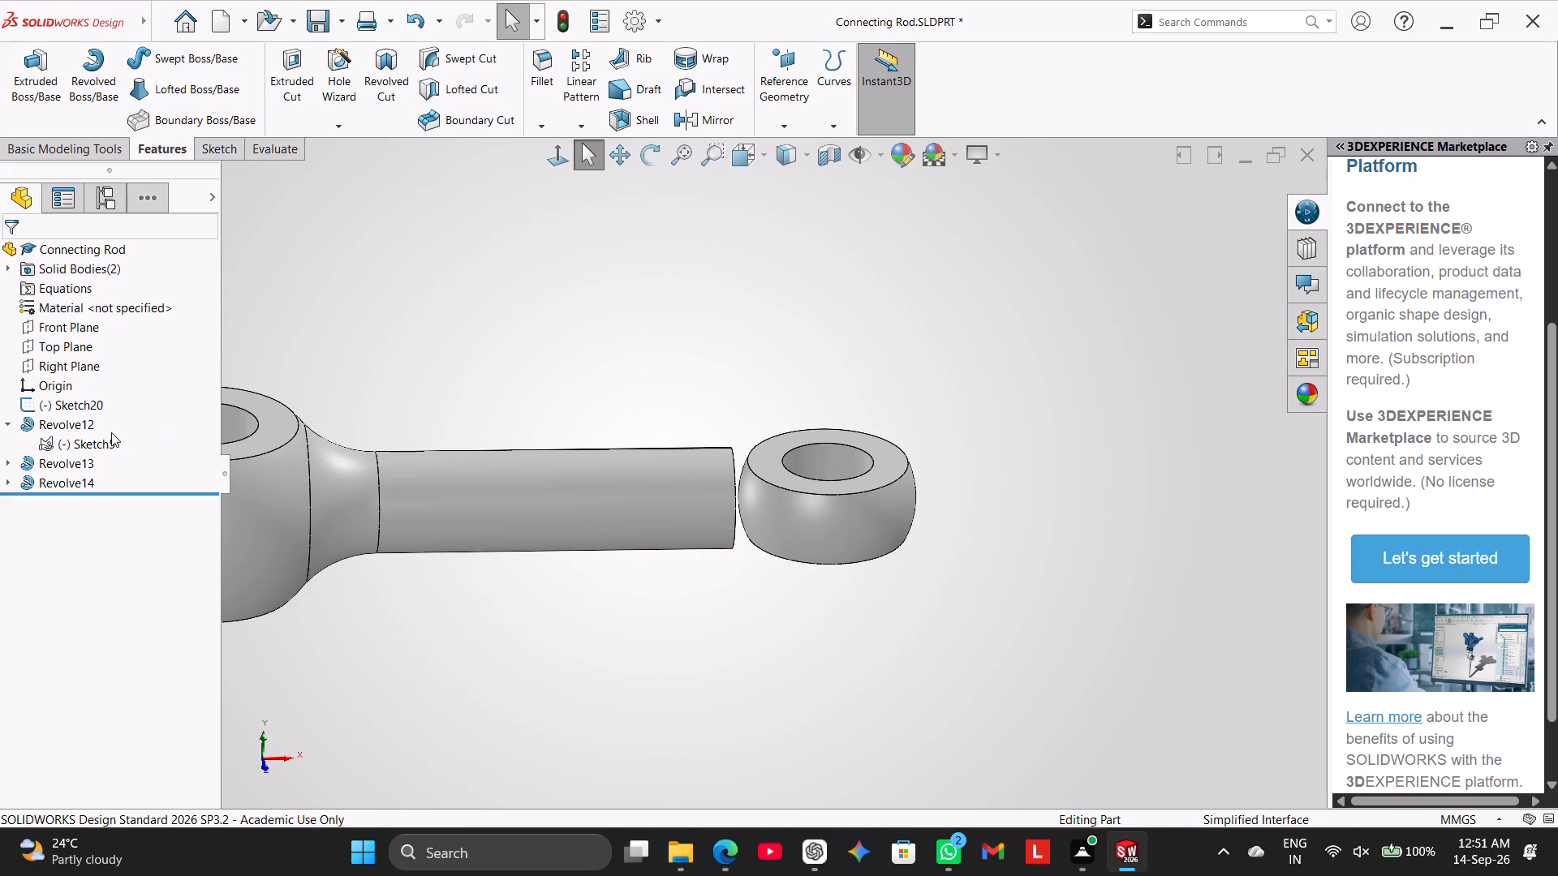
# Reopen Sketch5 and trim away the extended small-end arc between the R10.00 fillet and the small-end section's upper corner.
pyautogui.click(71, 440)
pyautogui.click(93, 391)
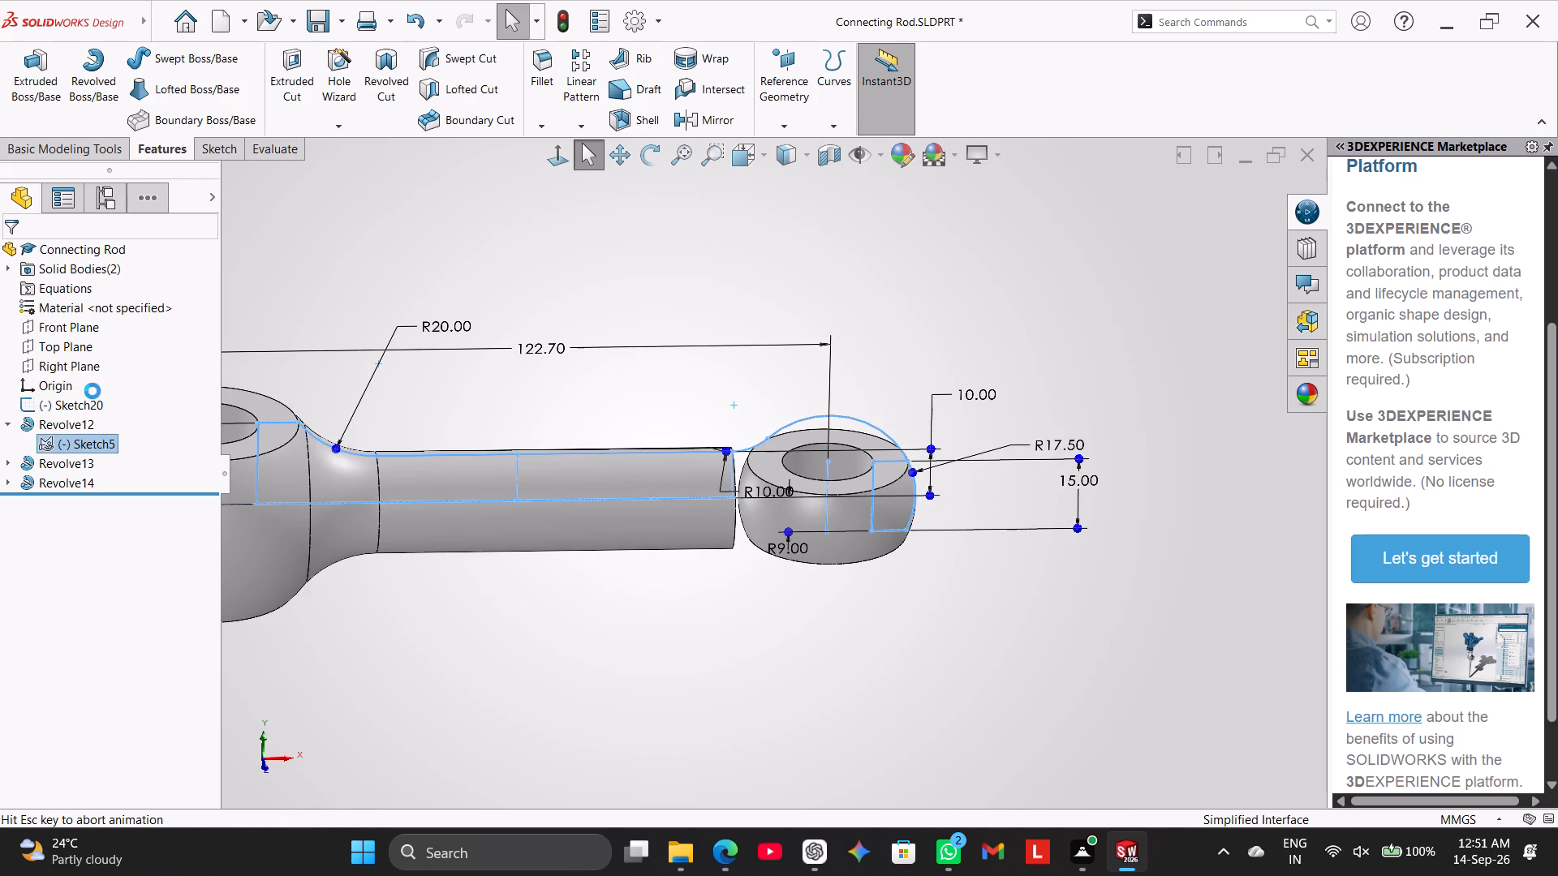
pyautogui.moveTo(930, 678); pyautogui.dragTo(911, 632, button='middle')
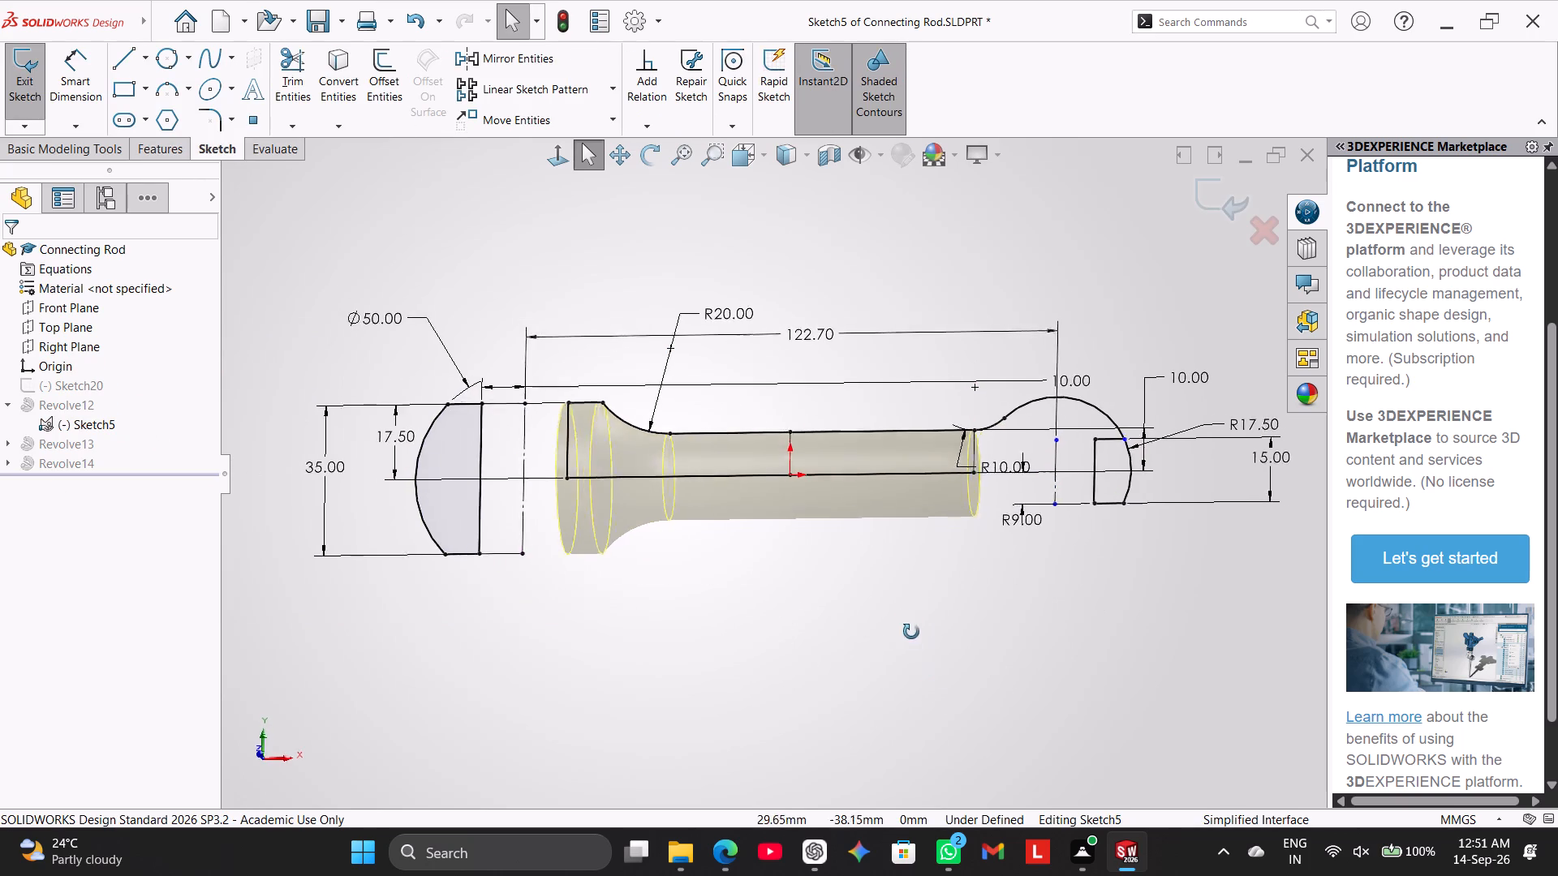
pyautogui.moveTo(911, 632); pyautogui.dragTo(841, 718, button='middle')
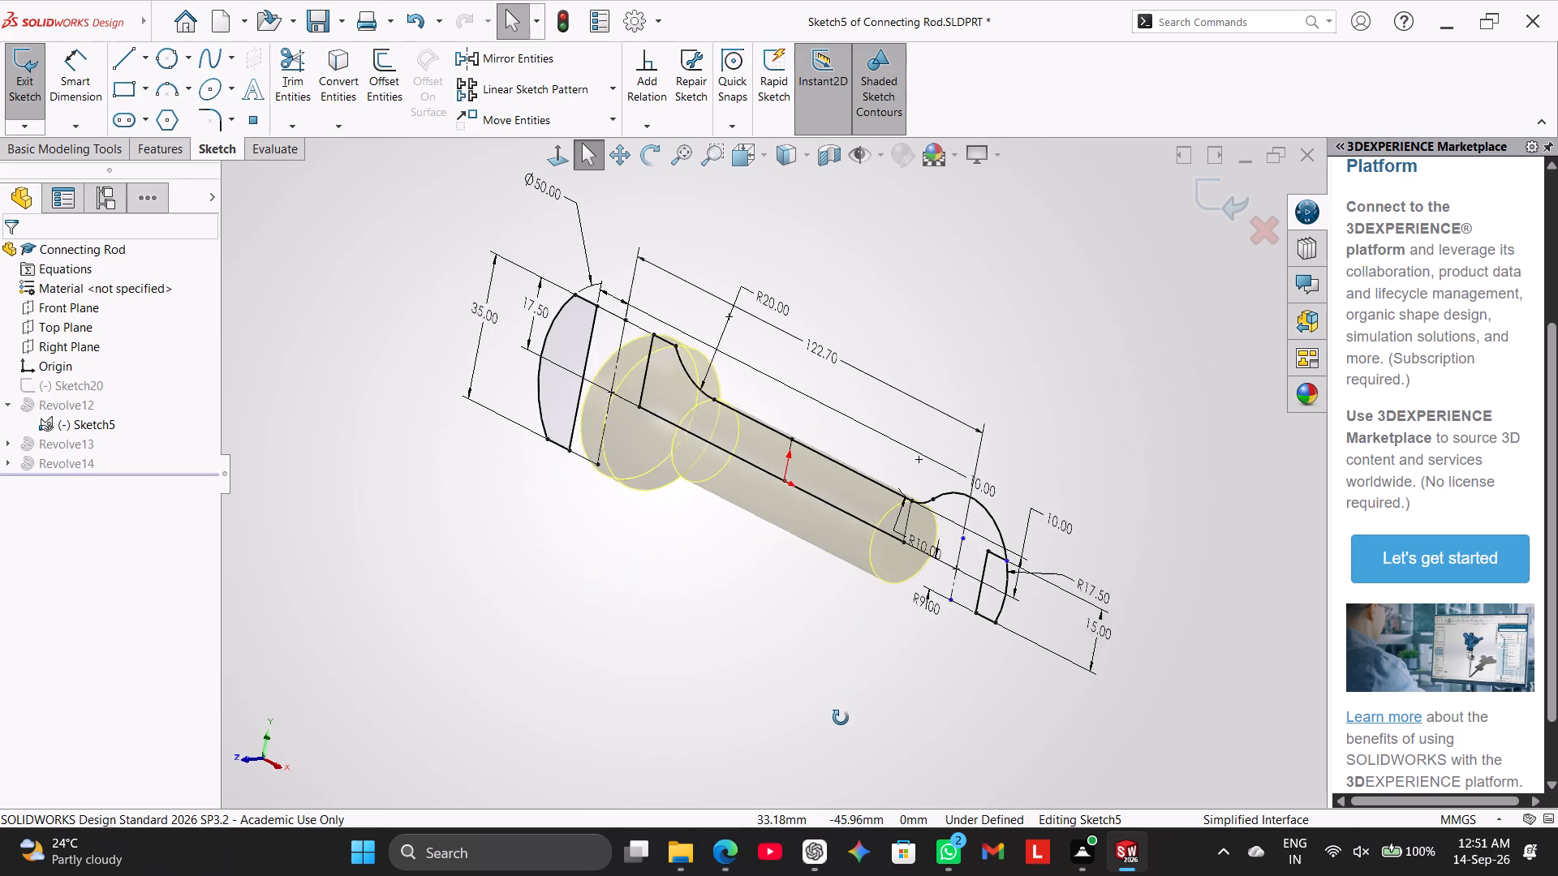
pyautogui.moveTo(841, 718); pyautogui.dragTo(941, 650, button='middle')
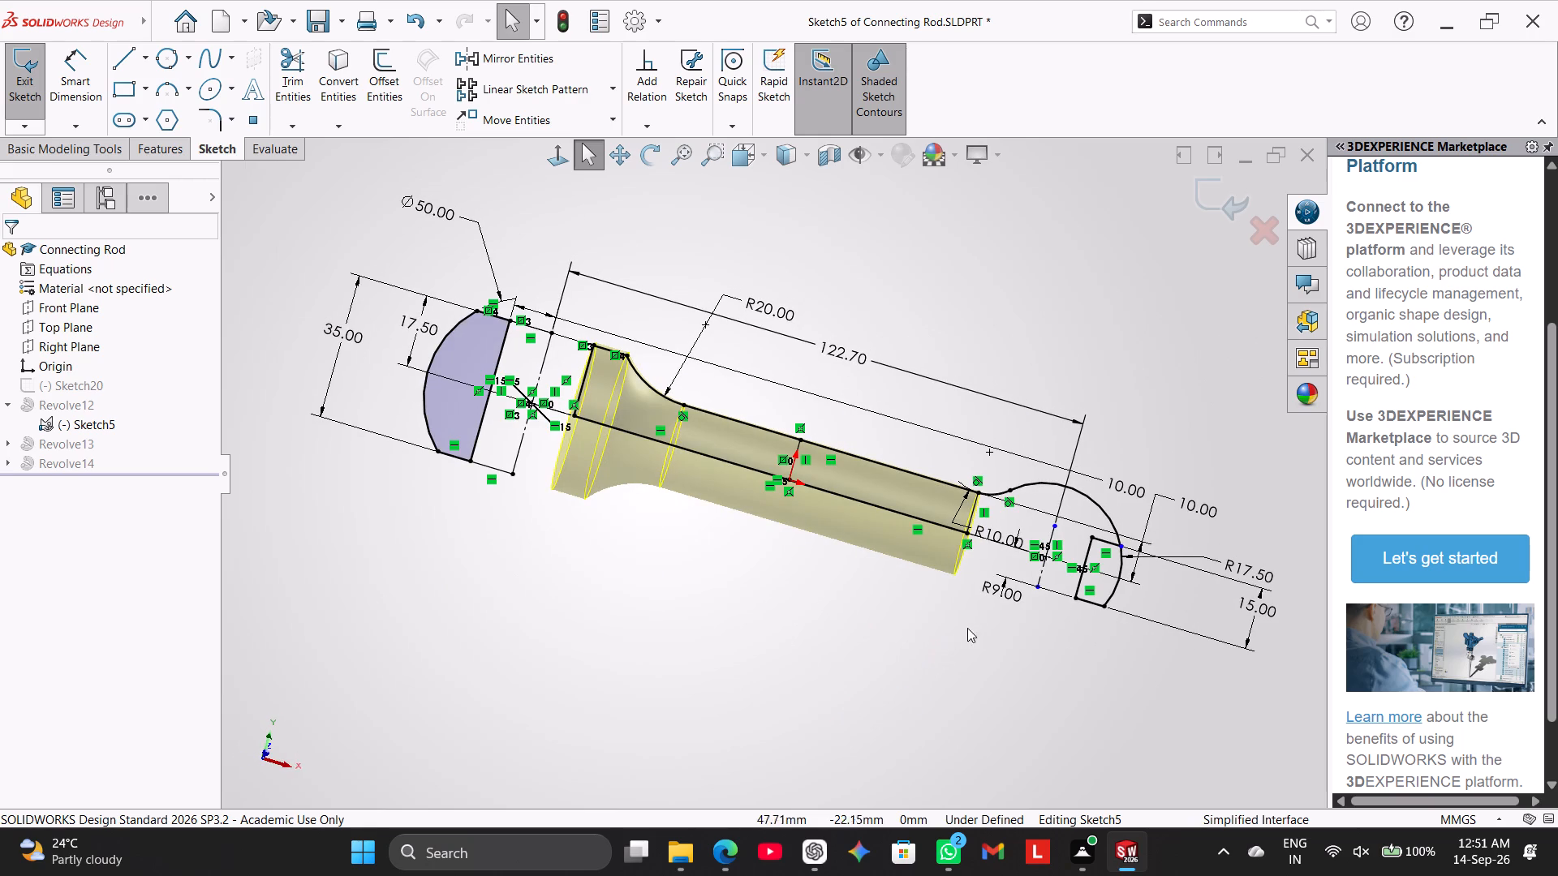
pyautogui.scroll(-3, 1087, 478)
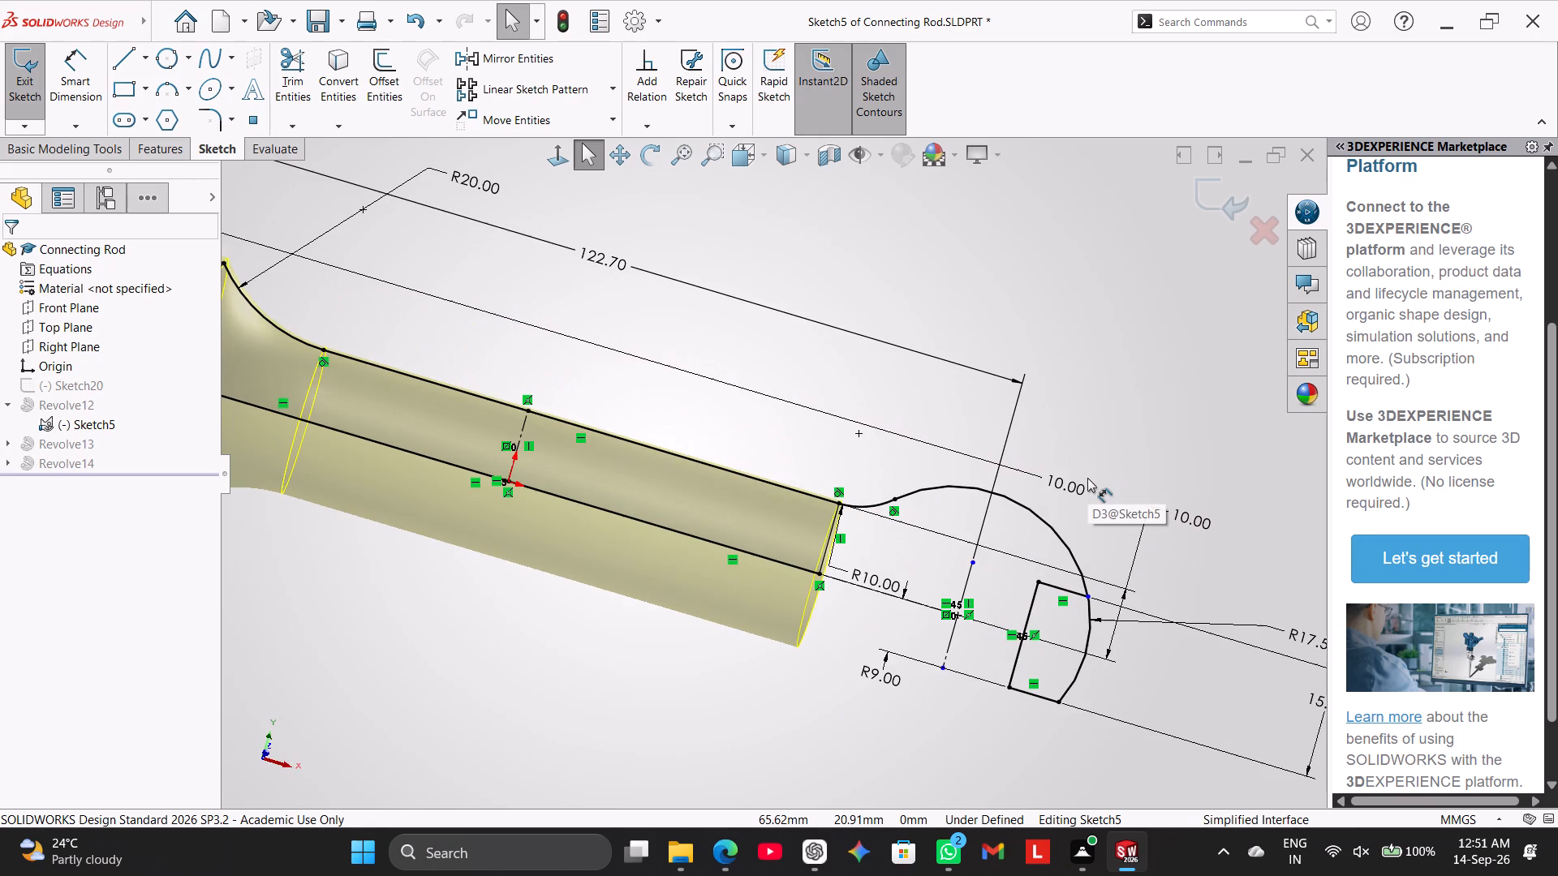
pyautogui.scroll(-1, 1057, 510)
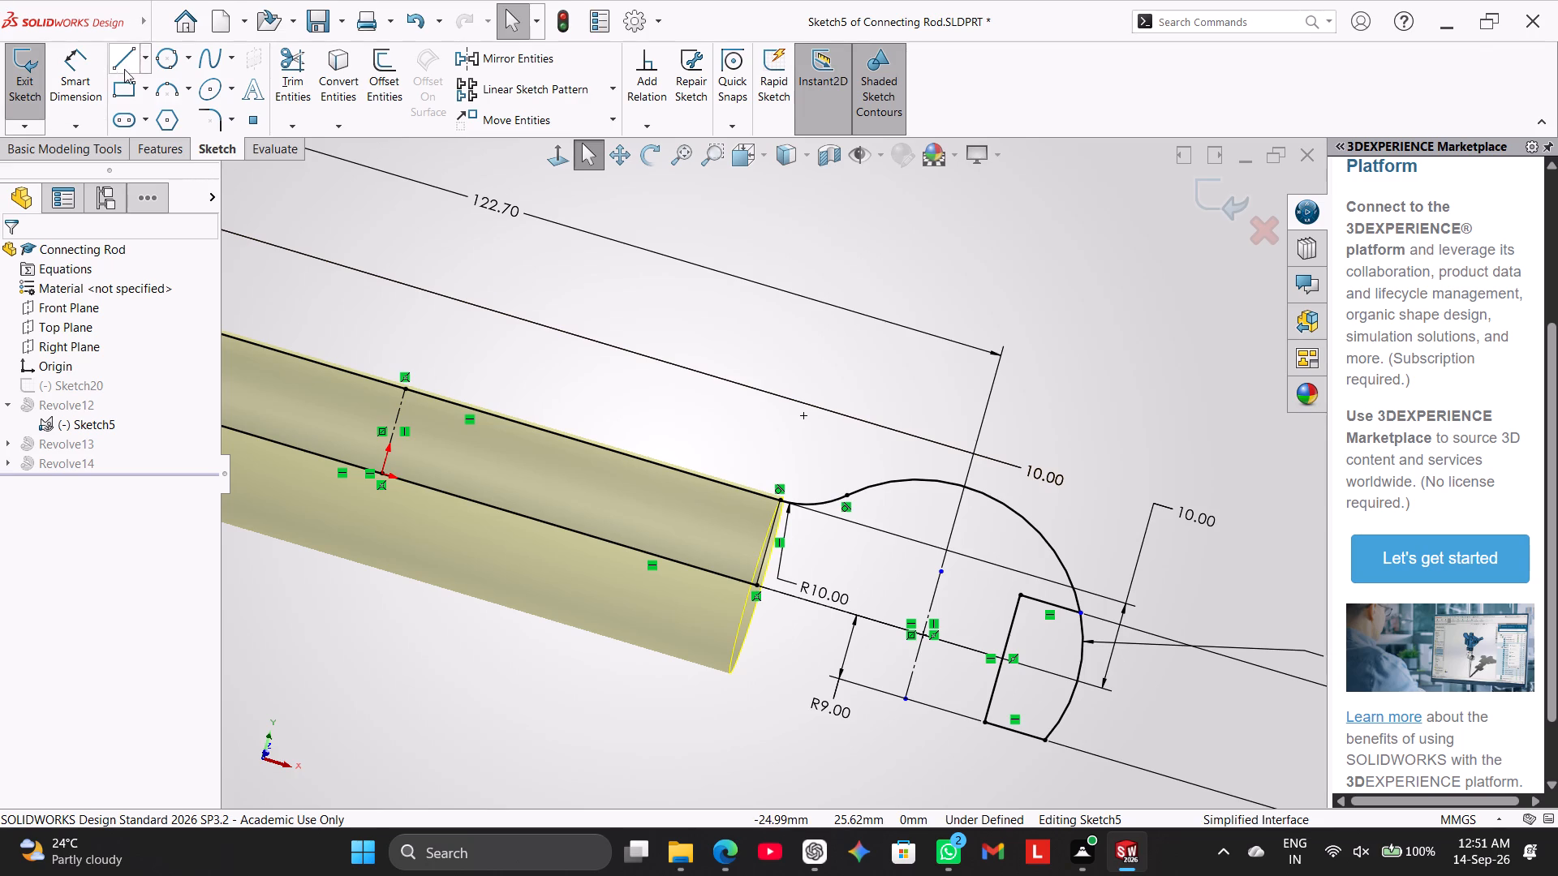
pyautogui.click(281, 94)
pyautogui.click(915, 481)
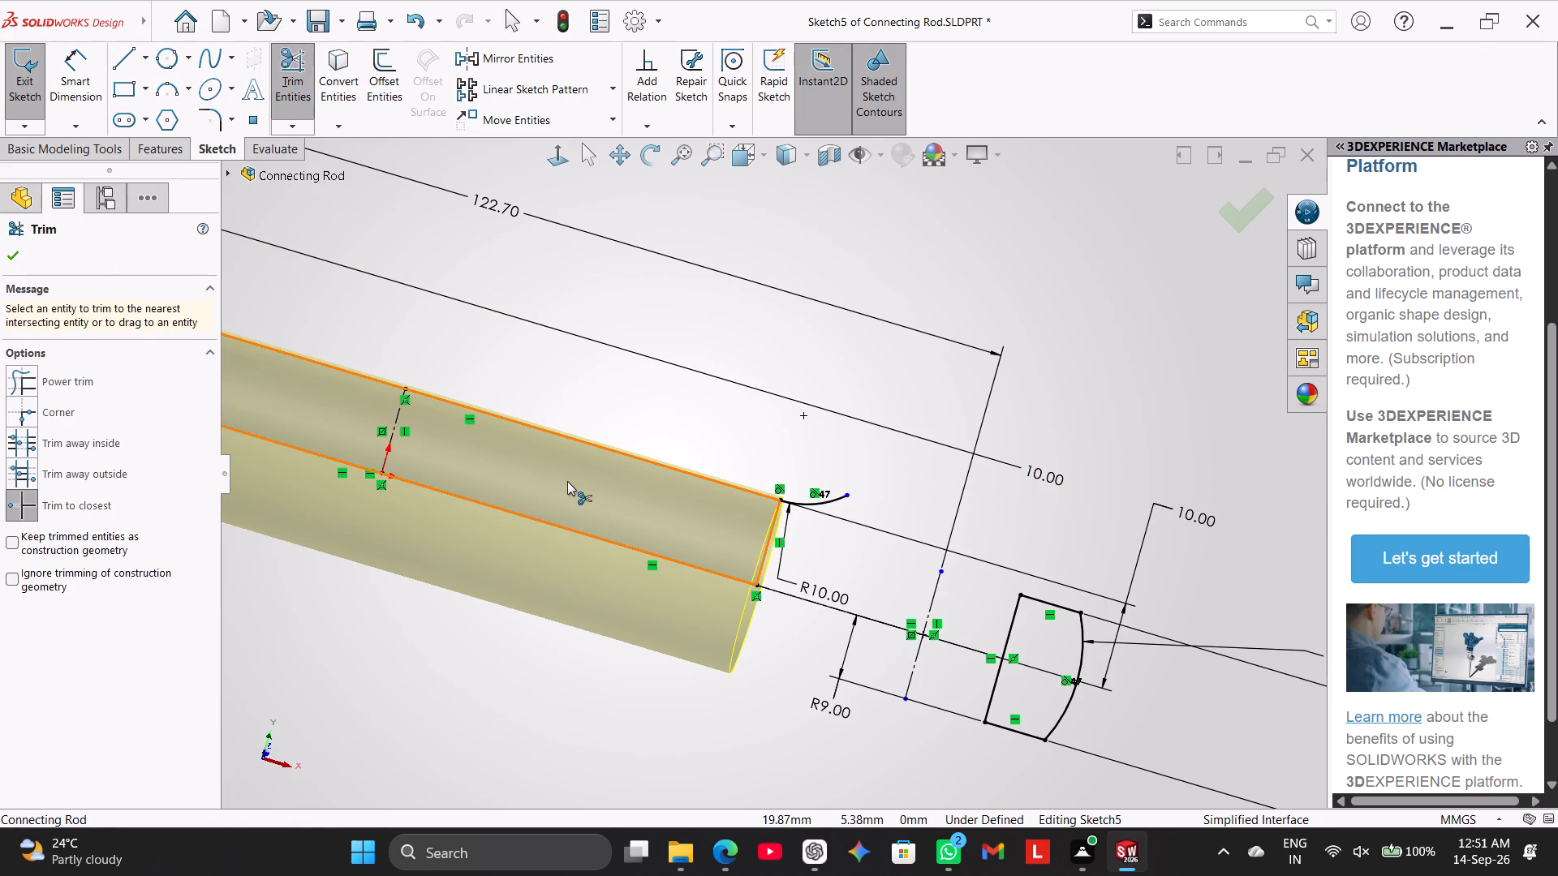
# Draw a vertical line from the fillet's free end to the centre line and a horizontal line about 6.86 mm back to the shank's end.
pyautogui.click(121, 59)
pyautogui.click(846, 494)
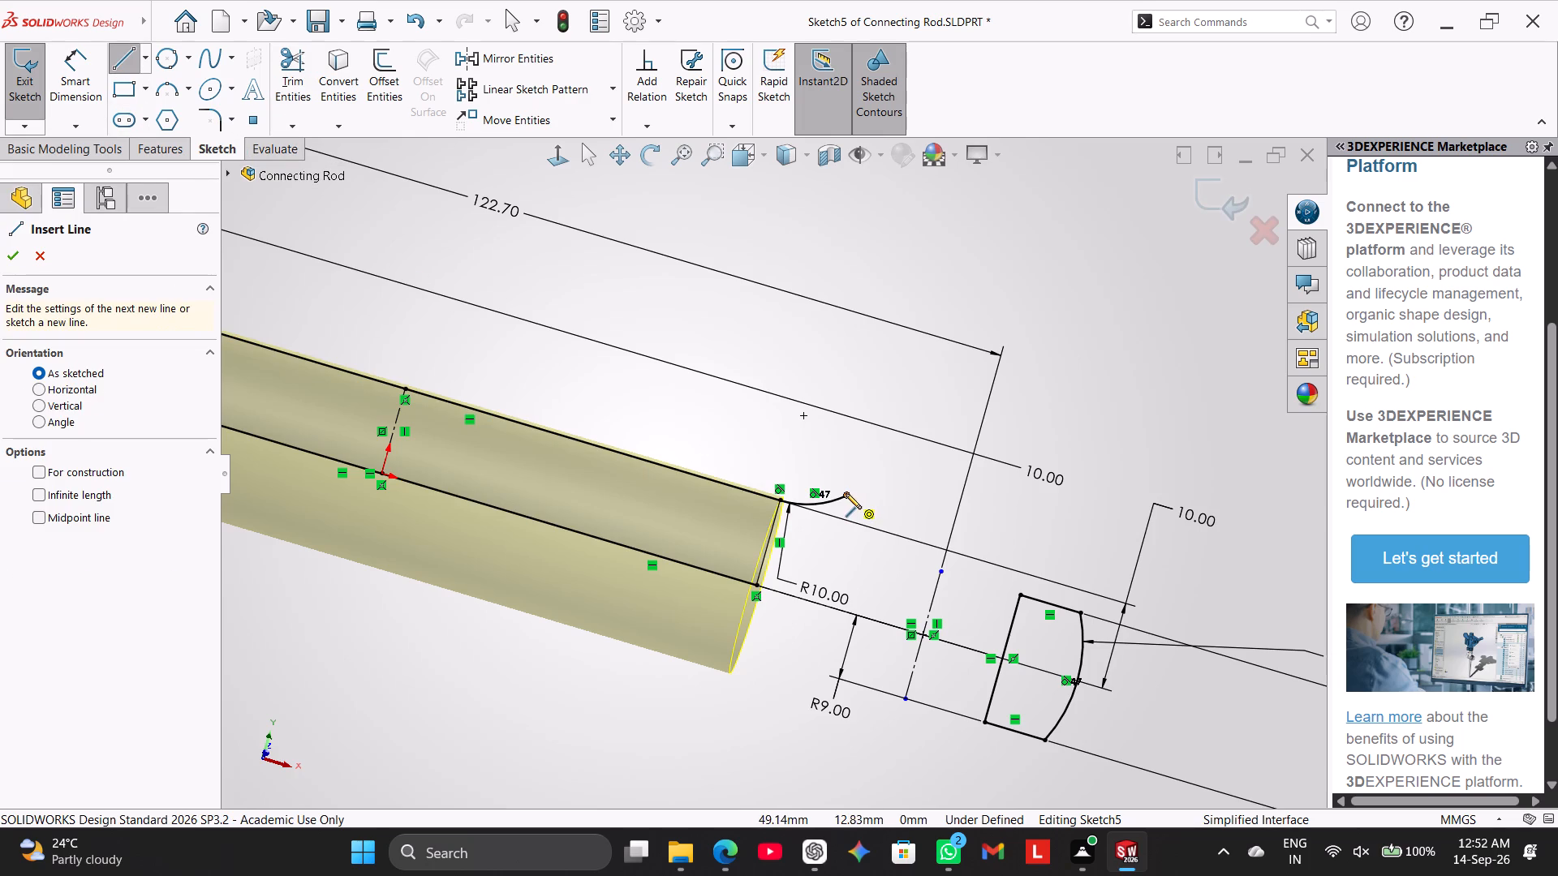
pyautogui.click(820, 603)
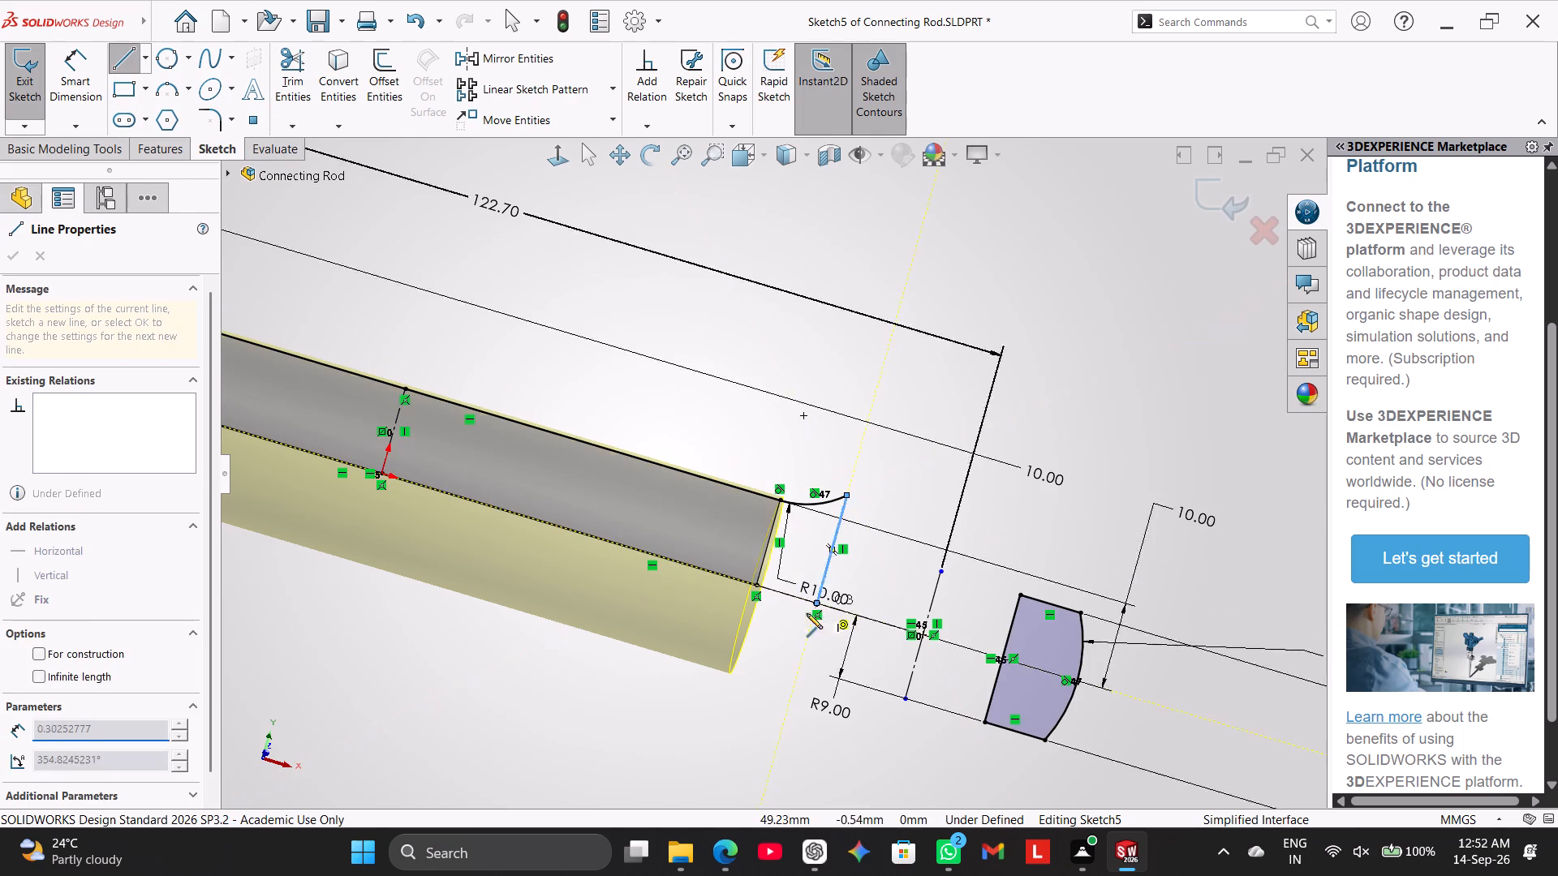
pyautogui.click(758, 585)
pyautogui.rightClick(785, 694)
pyautogui.click(803, 706)
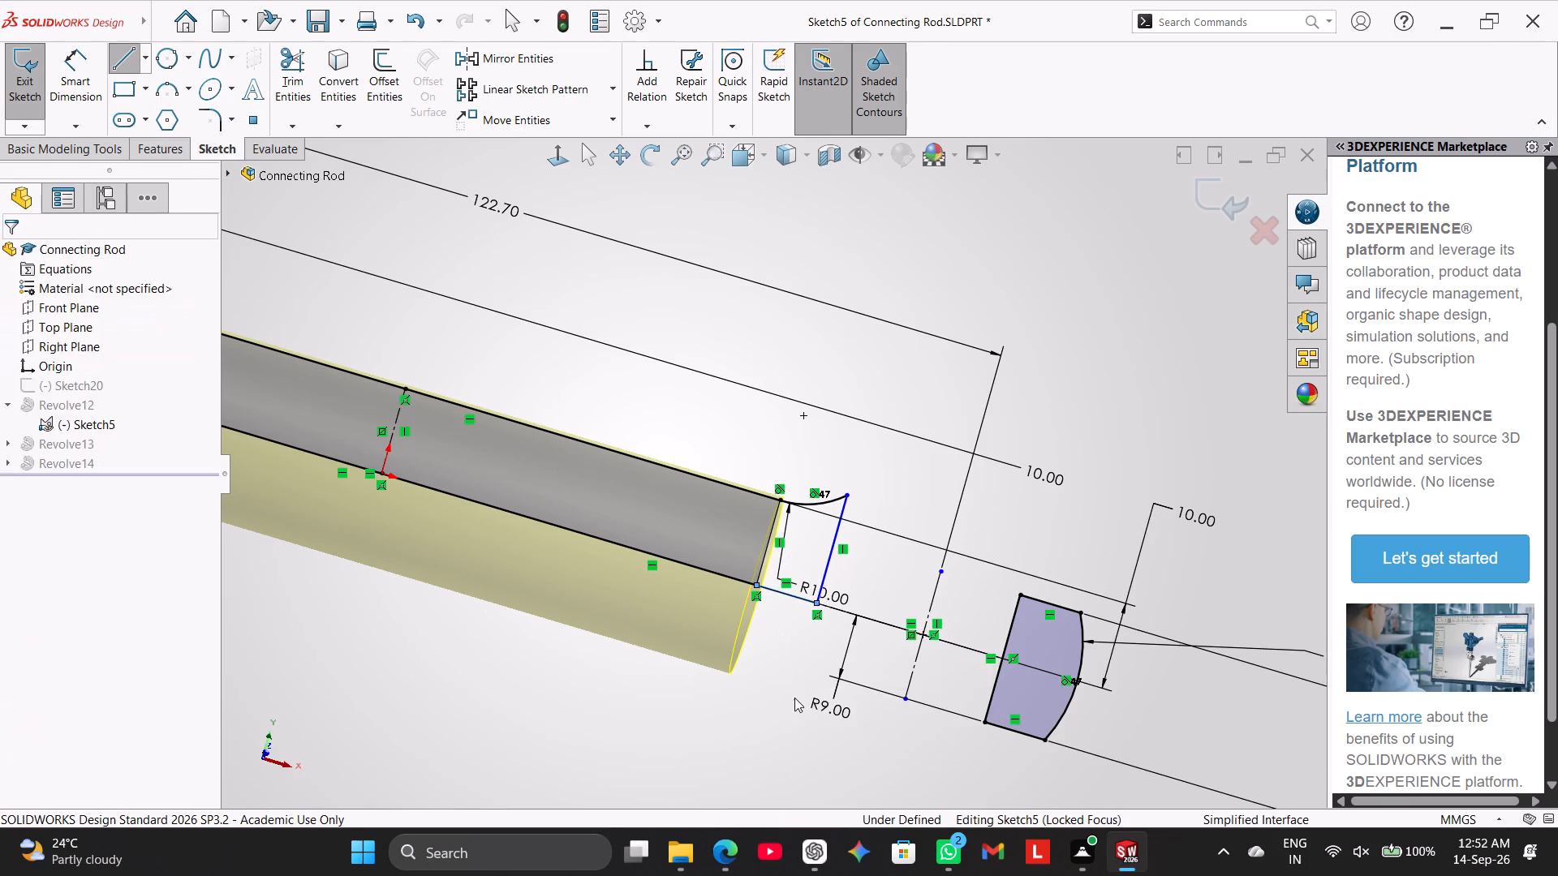
pyautogui.scroll(-3, 810, 604)
pyautogui.scroll(2, 810, 599)
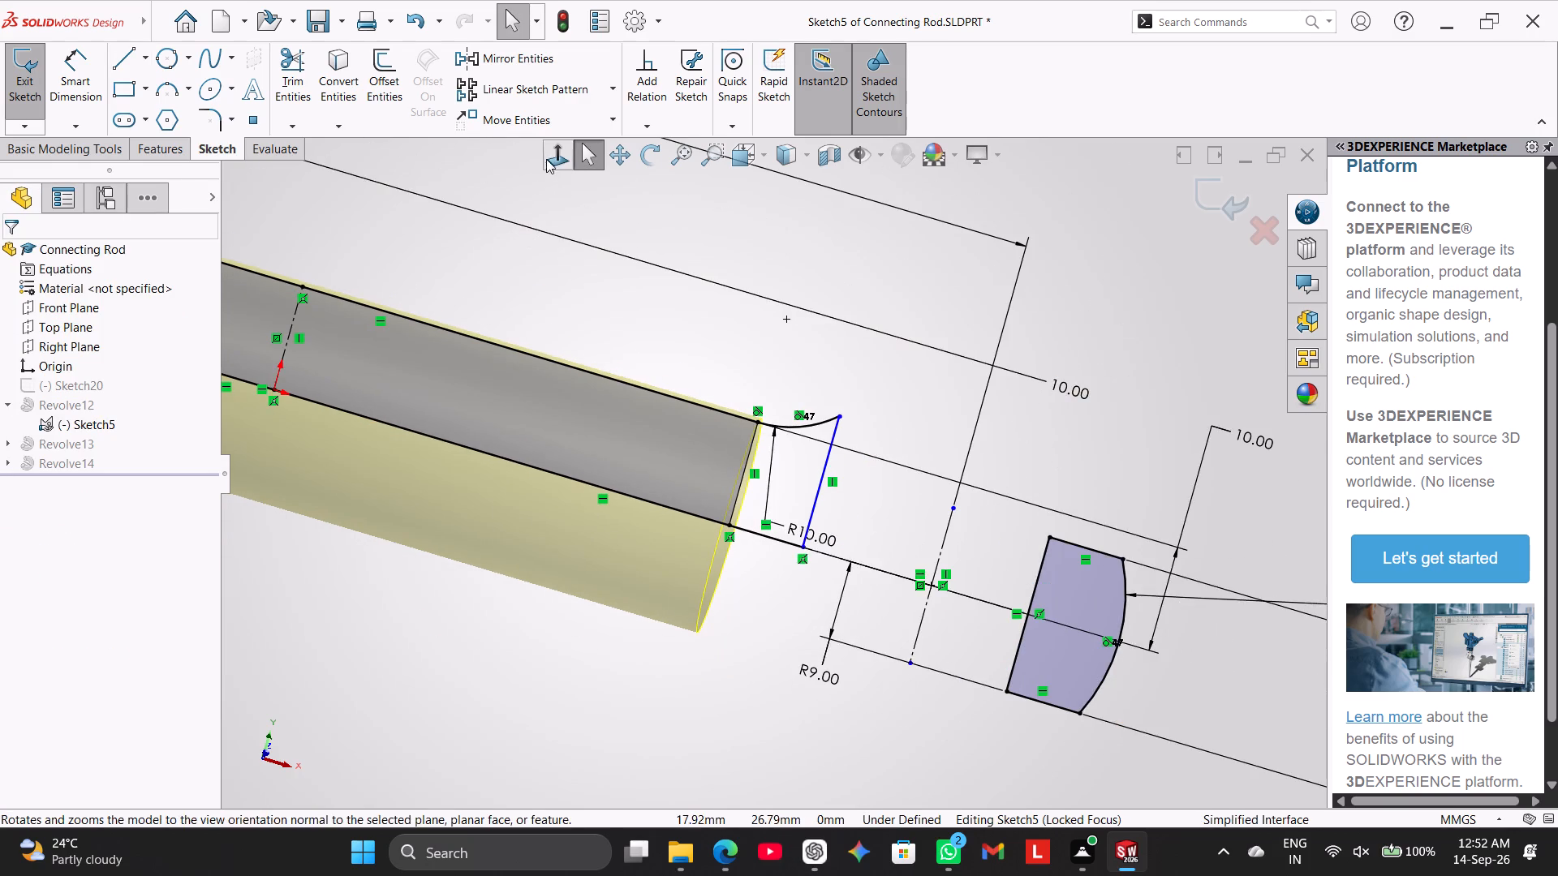
pyautogui.click(548, 156)
pyautogui.scroll(-3, 989, 433)
pyautogui.scroll(-3, 865, 496)
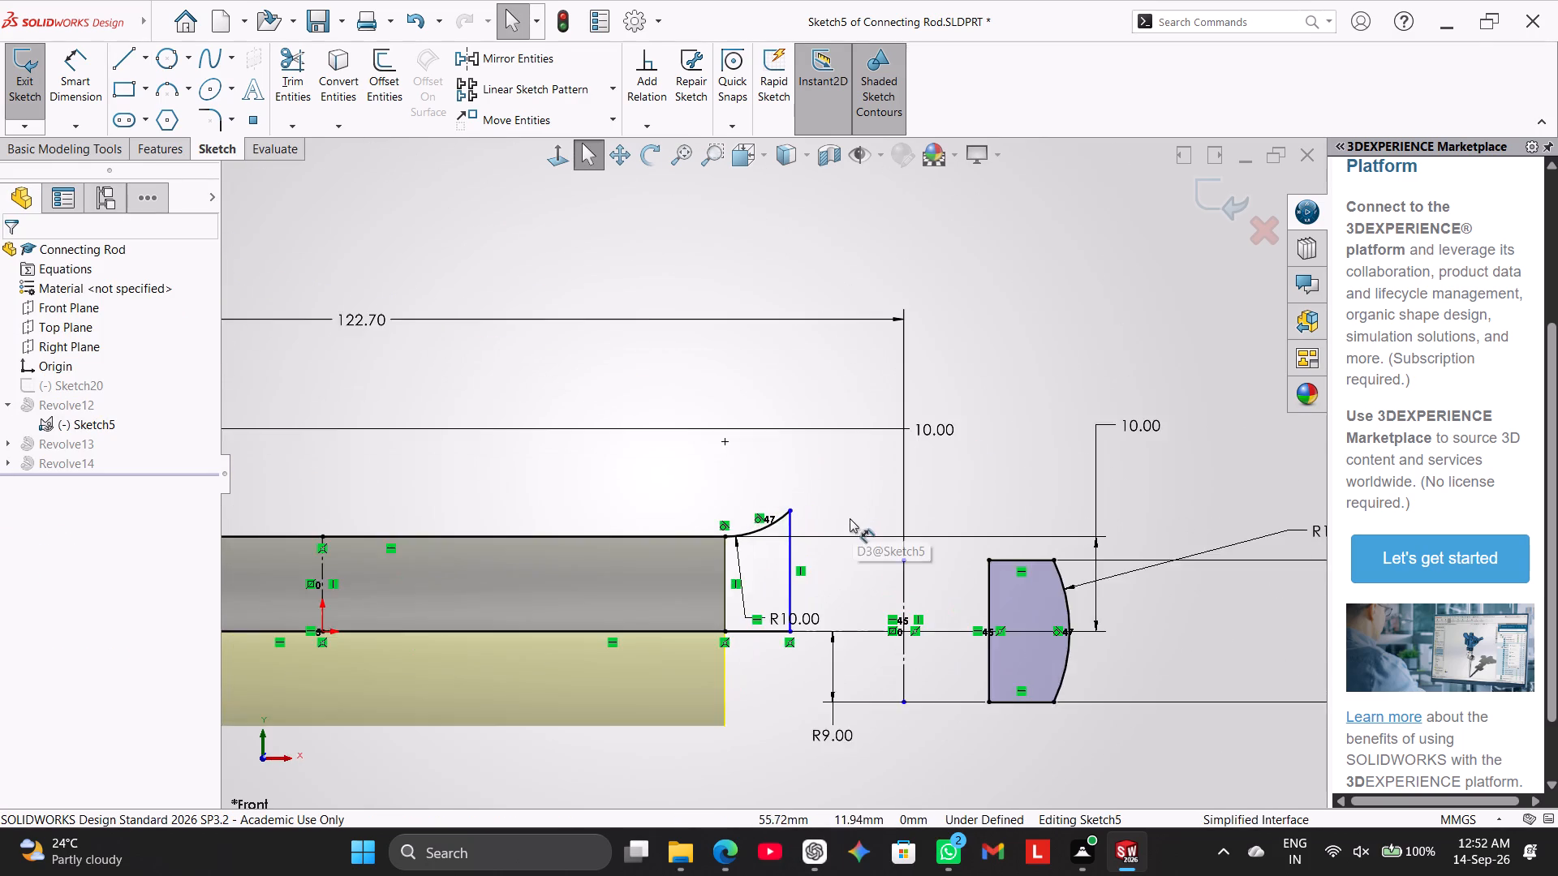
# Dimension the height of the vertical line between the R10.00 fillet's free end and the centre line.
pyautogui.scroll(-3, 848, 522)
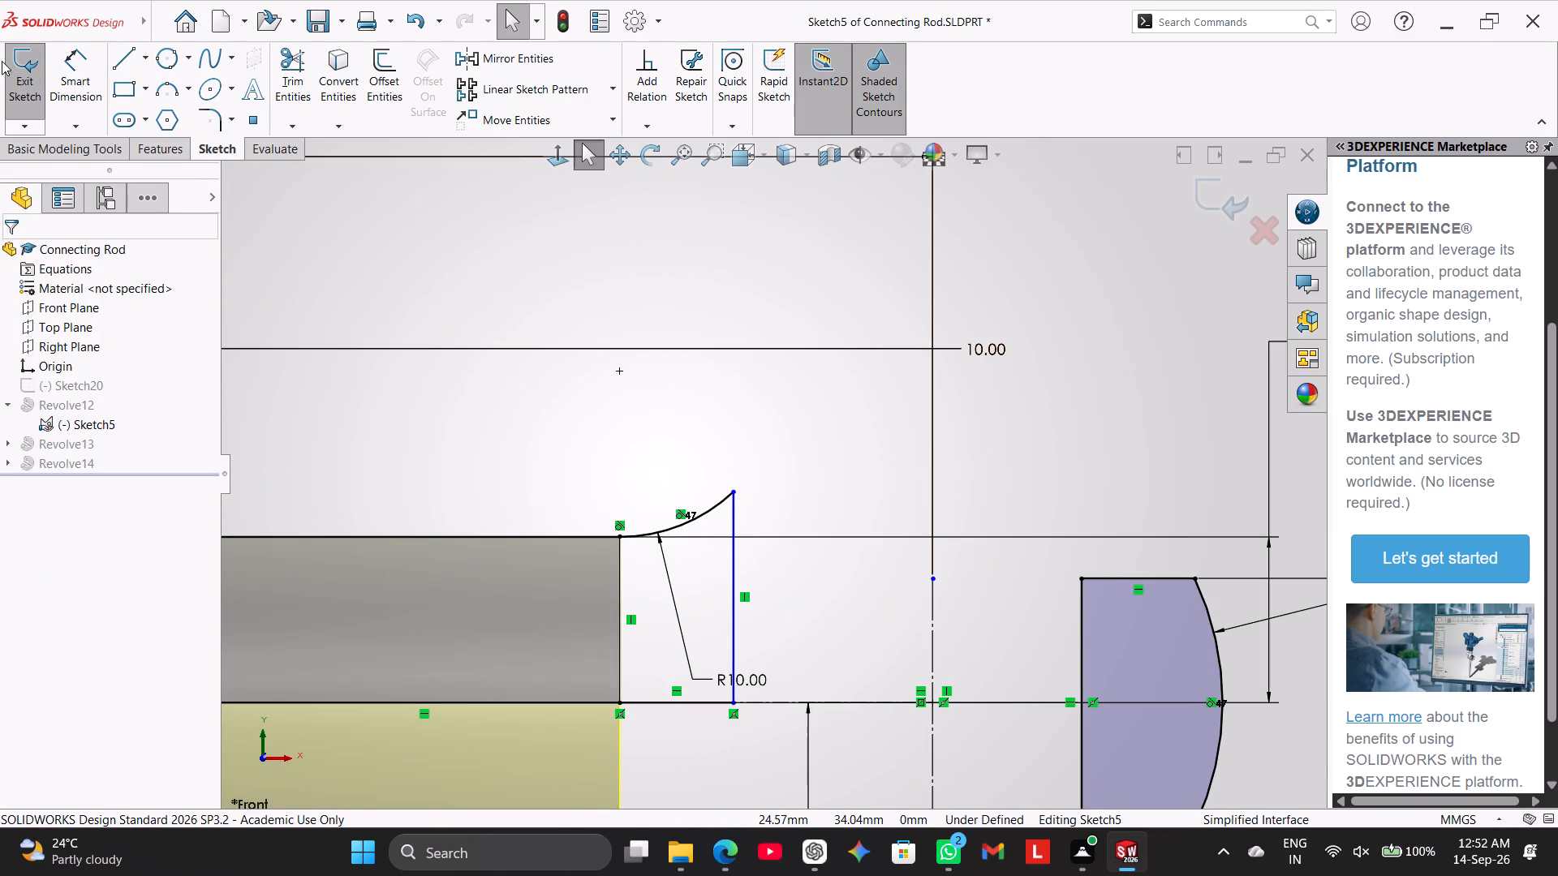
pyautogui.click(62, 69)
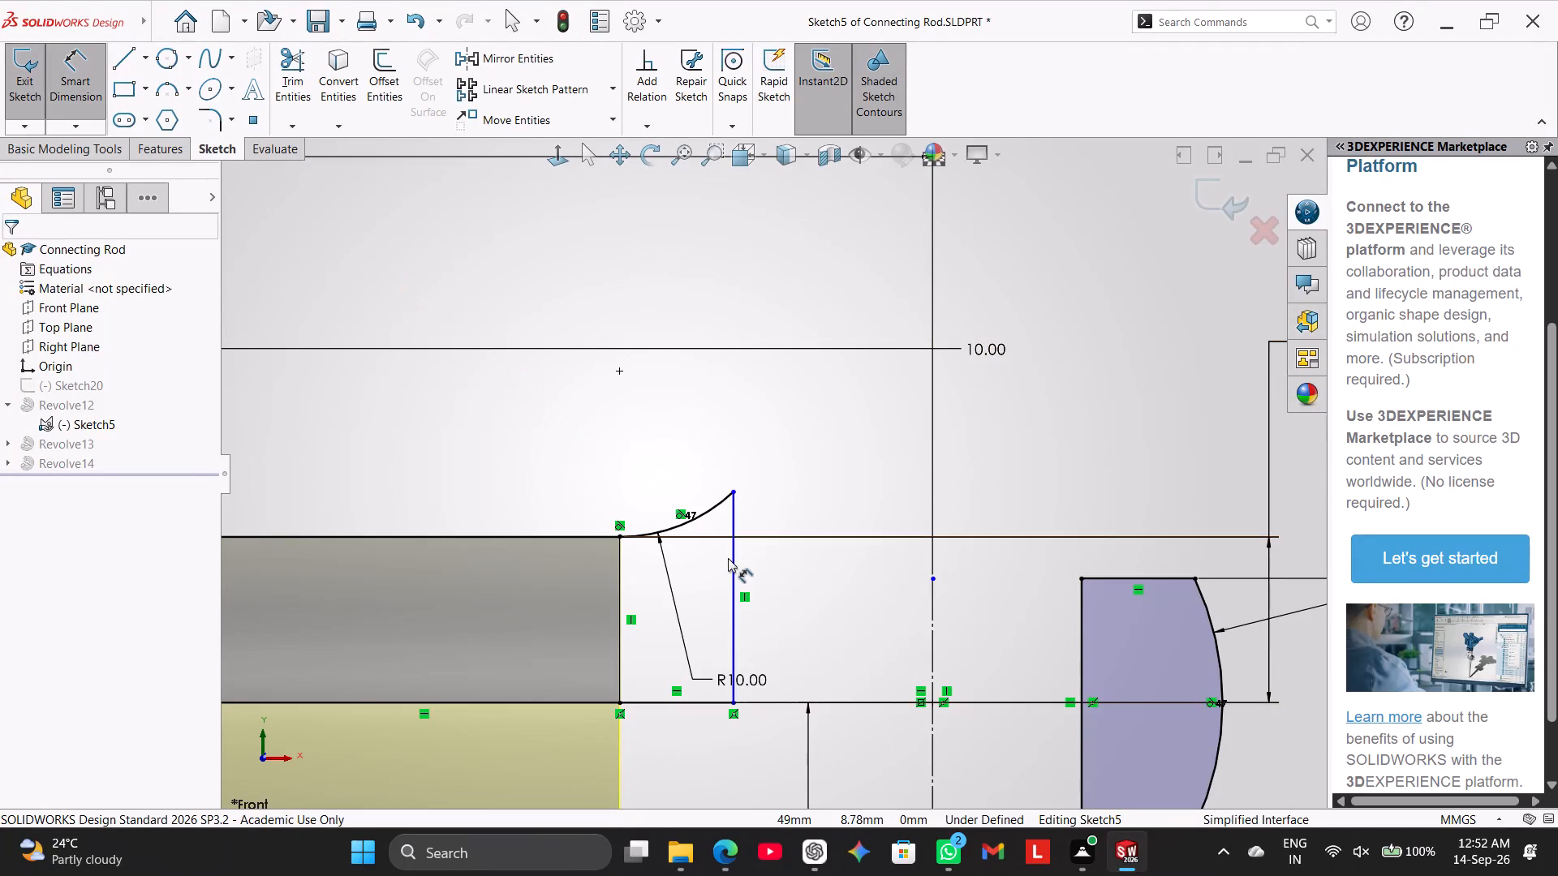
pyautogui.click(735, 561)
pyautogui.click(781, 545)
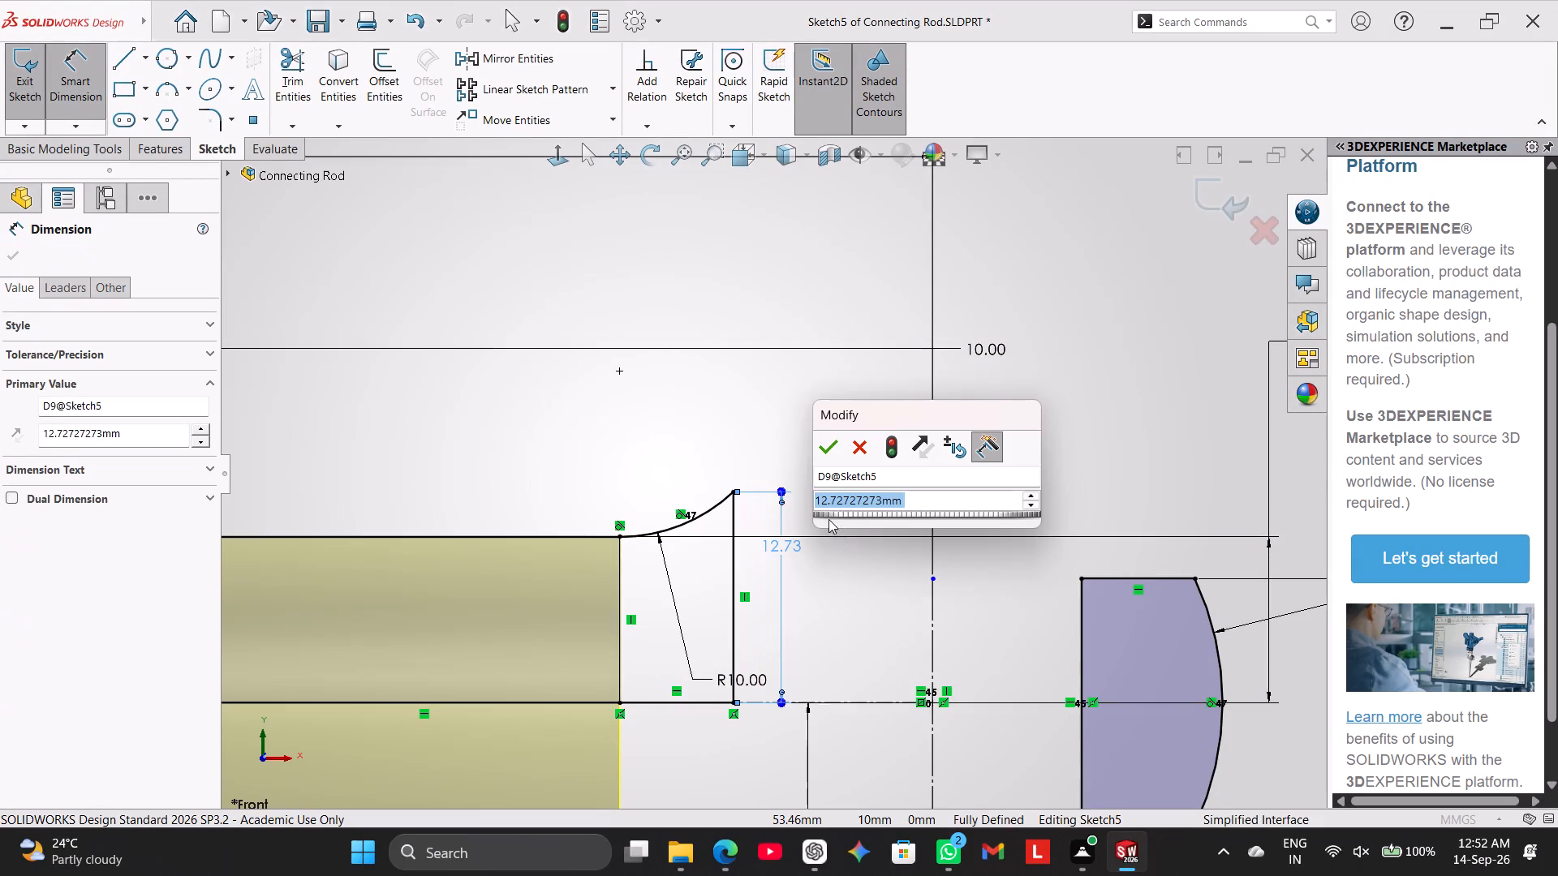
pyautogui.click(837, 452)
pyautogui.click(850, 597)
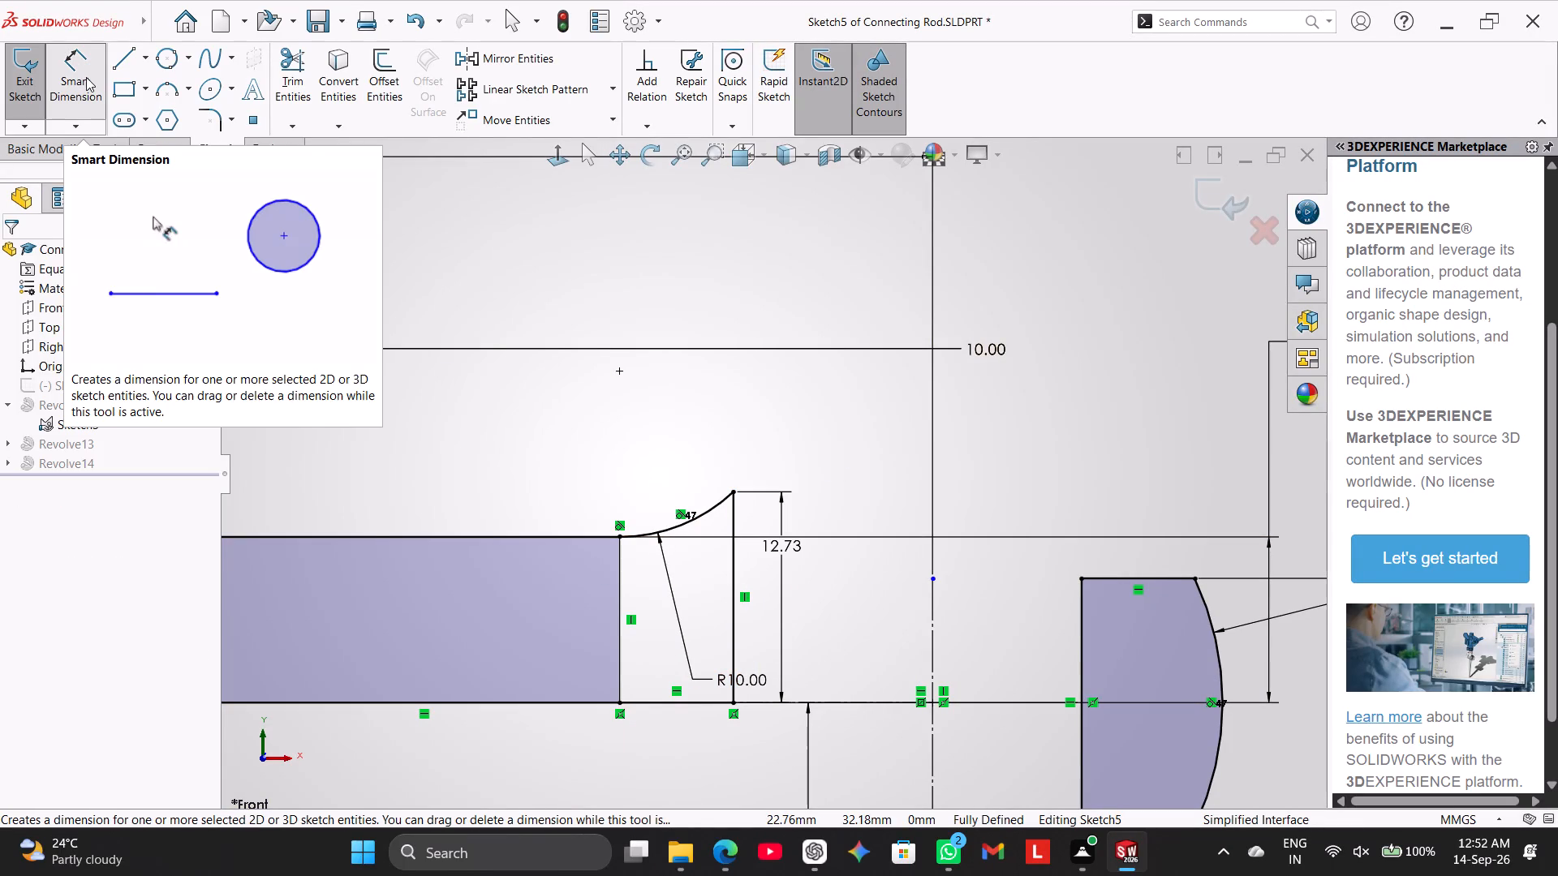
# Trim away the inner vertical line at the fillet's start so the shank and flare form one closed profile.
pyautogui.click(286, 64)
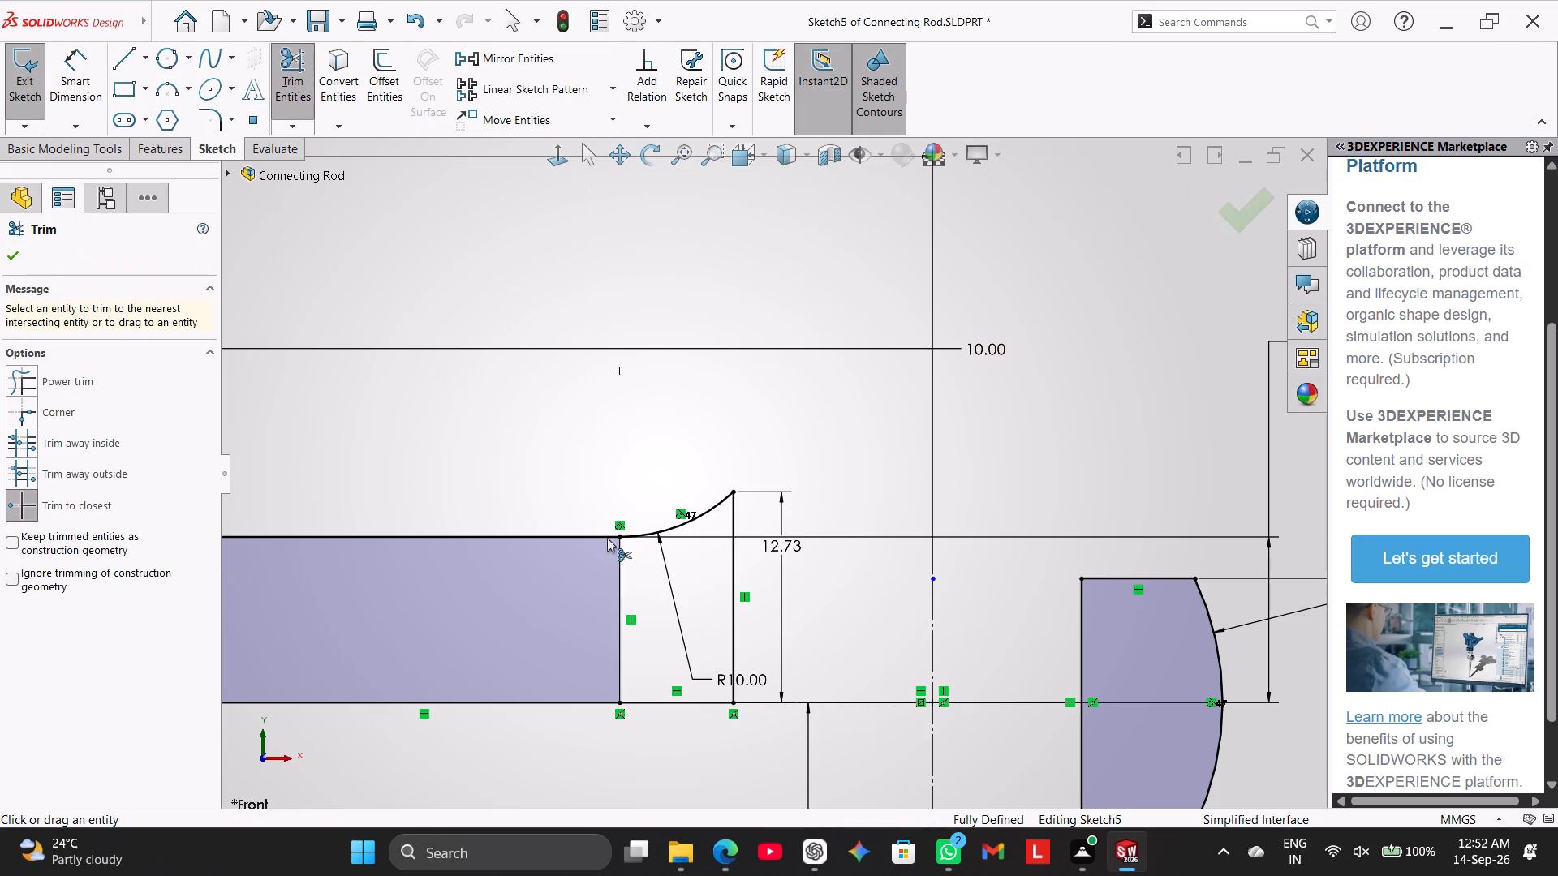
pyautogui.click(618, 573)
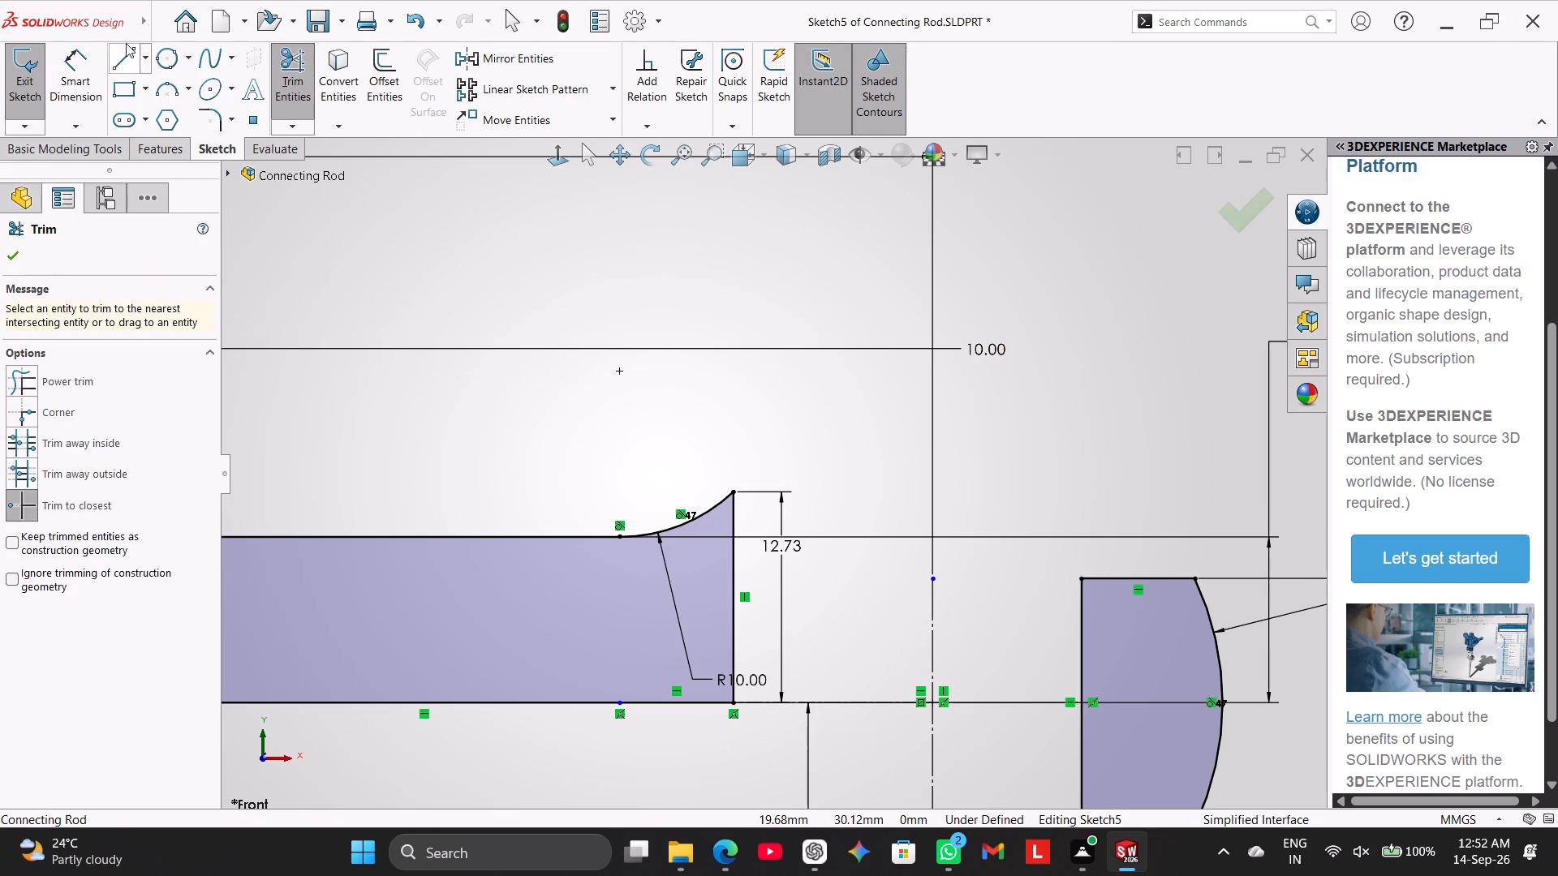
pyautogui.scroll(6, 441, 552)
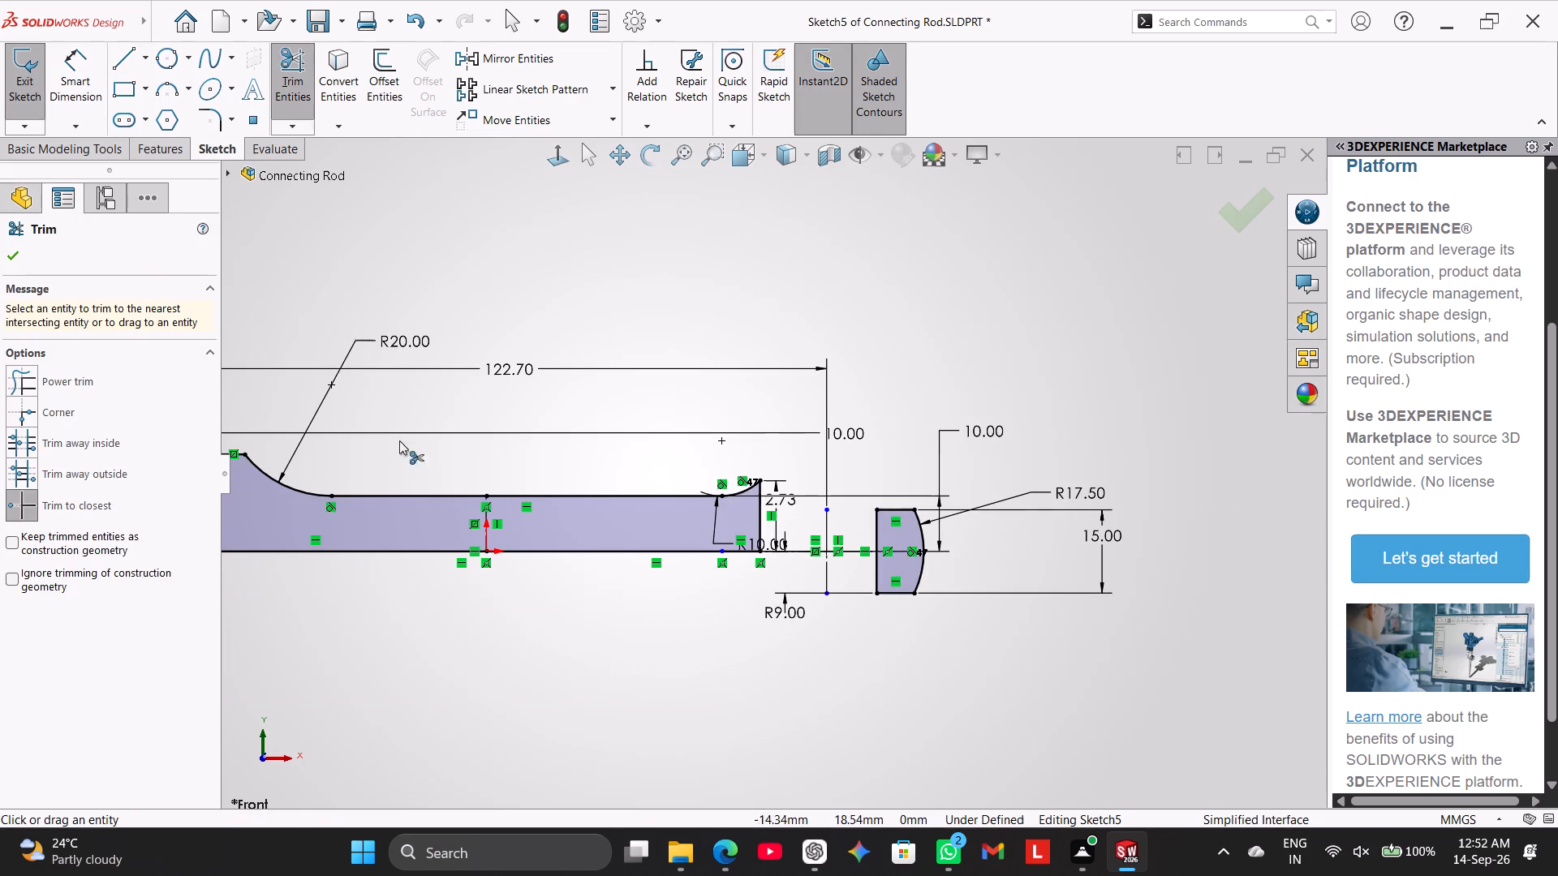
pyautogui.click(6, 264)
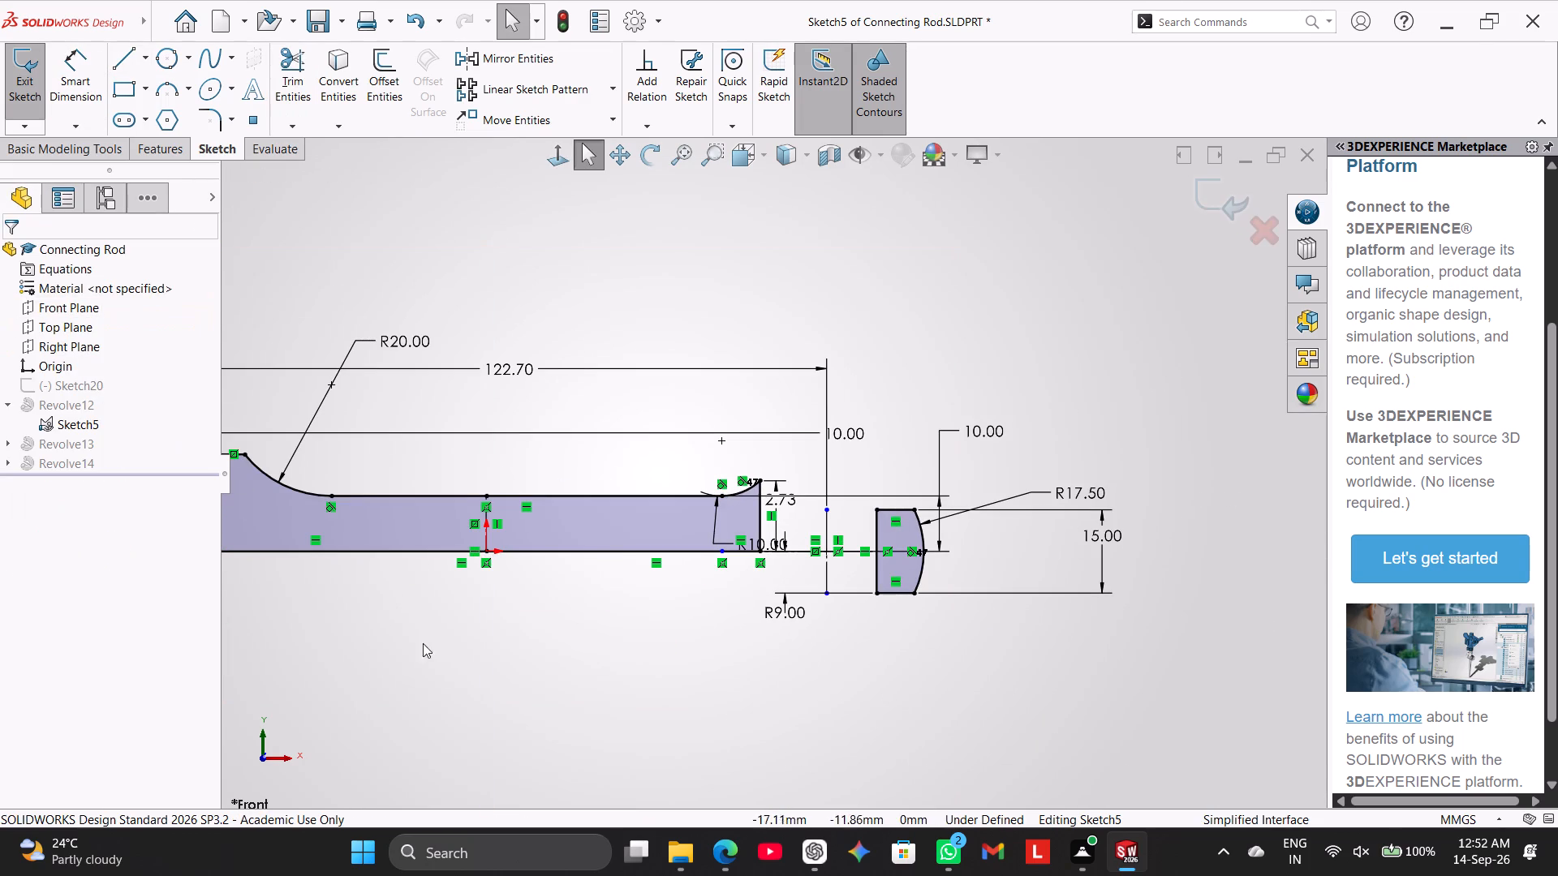
# Exit Sketch5 and examine the flared shank where it meets the small end.
pyautogui.moveTo(503, 688); pyautogui.dragTo(501, 599, button='middle')
pyautogui.click(24, 78)
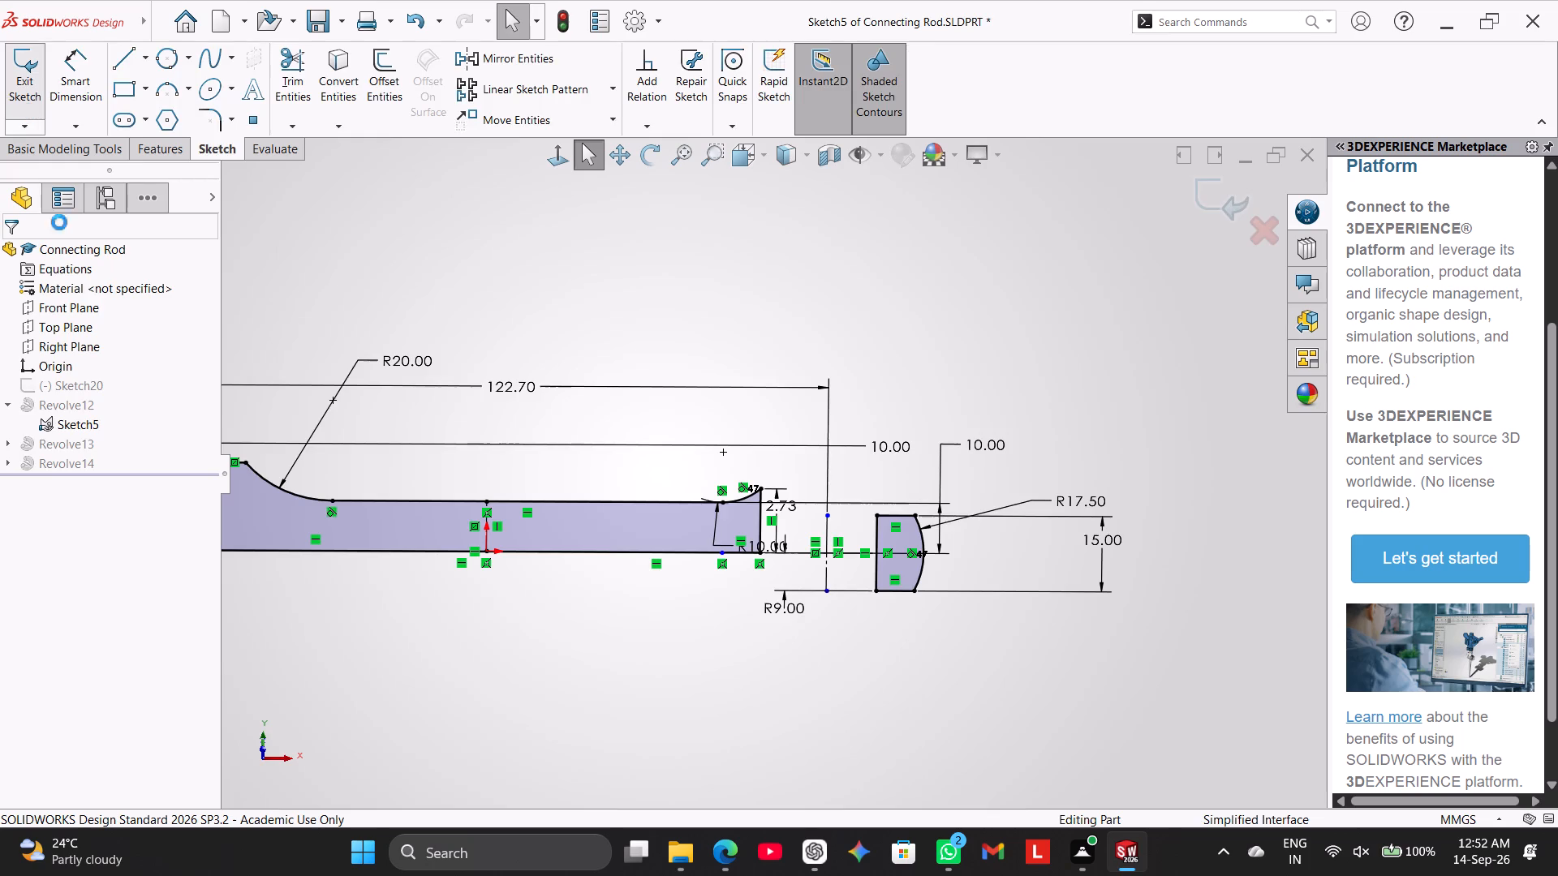
pyautogui.moveTo(699, 681); pyautogui.dragTo(690, 852, button='middle')
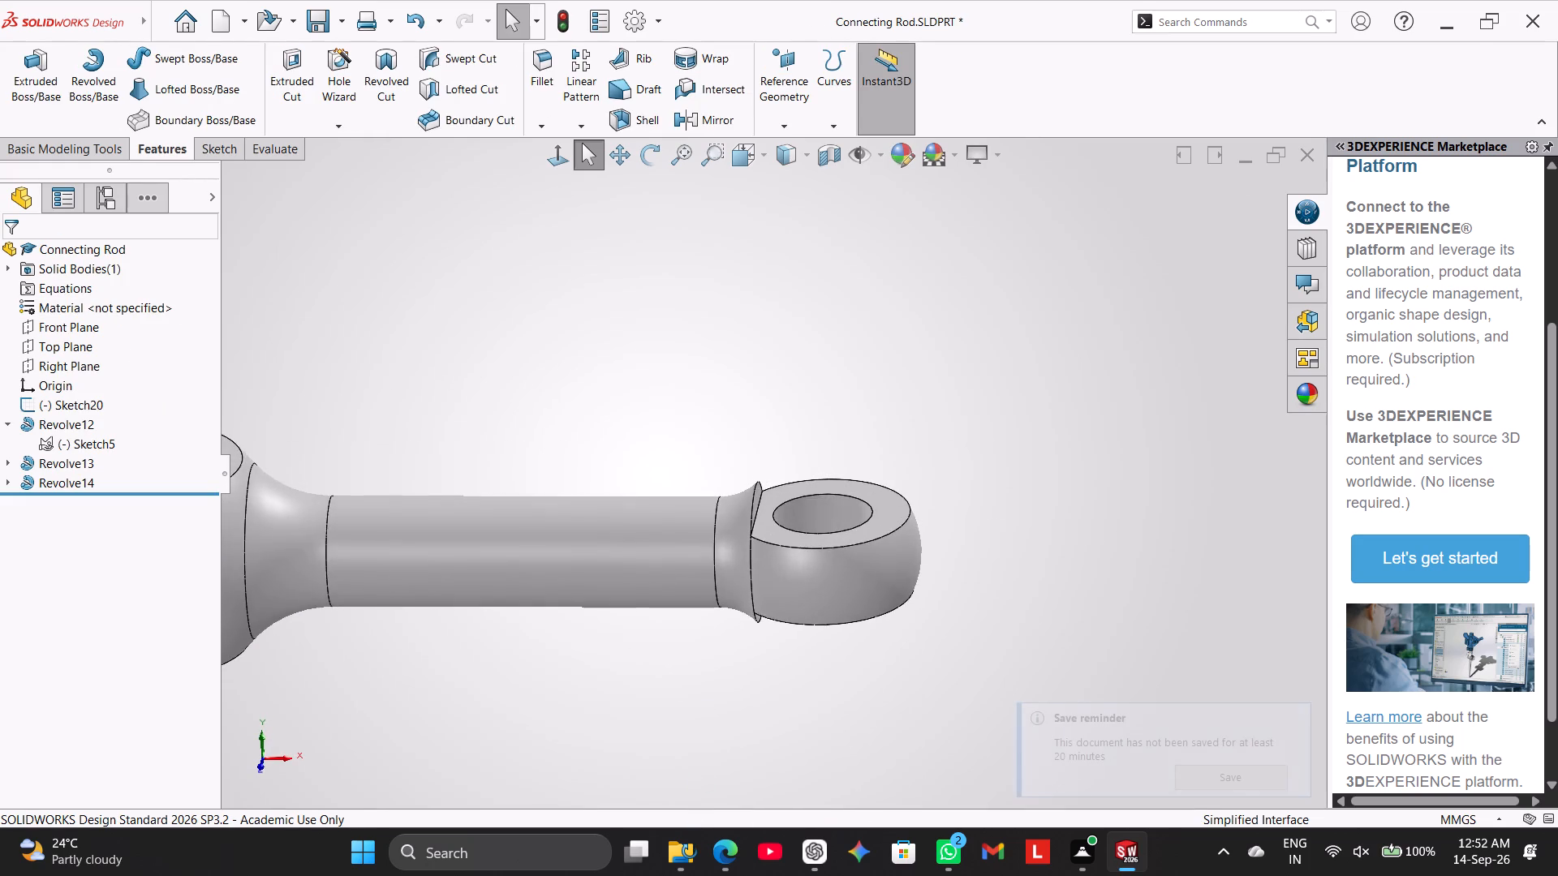
pyautogui.moveTo(690, 852); pyautogui.dragTo(690, 809, button='middle')
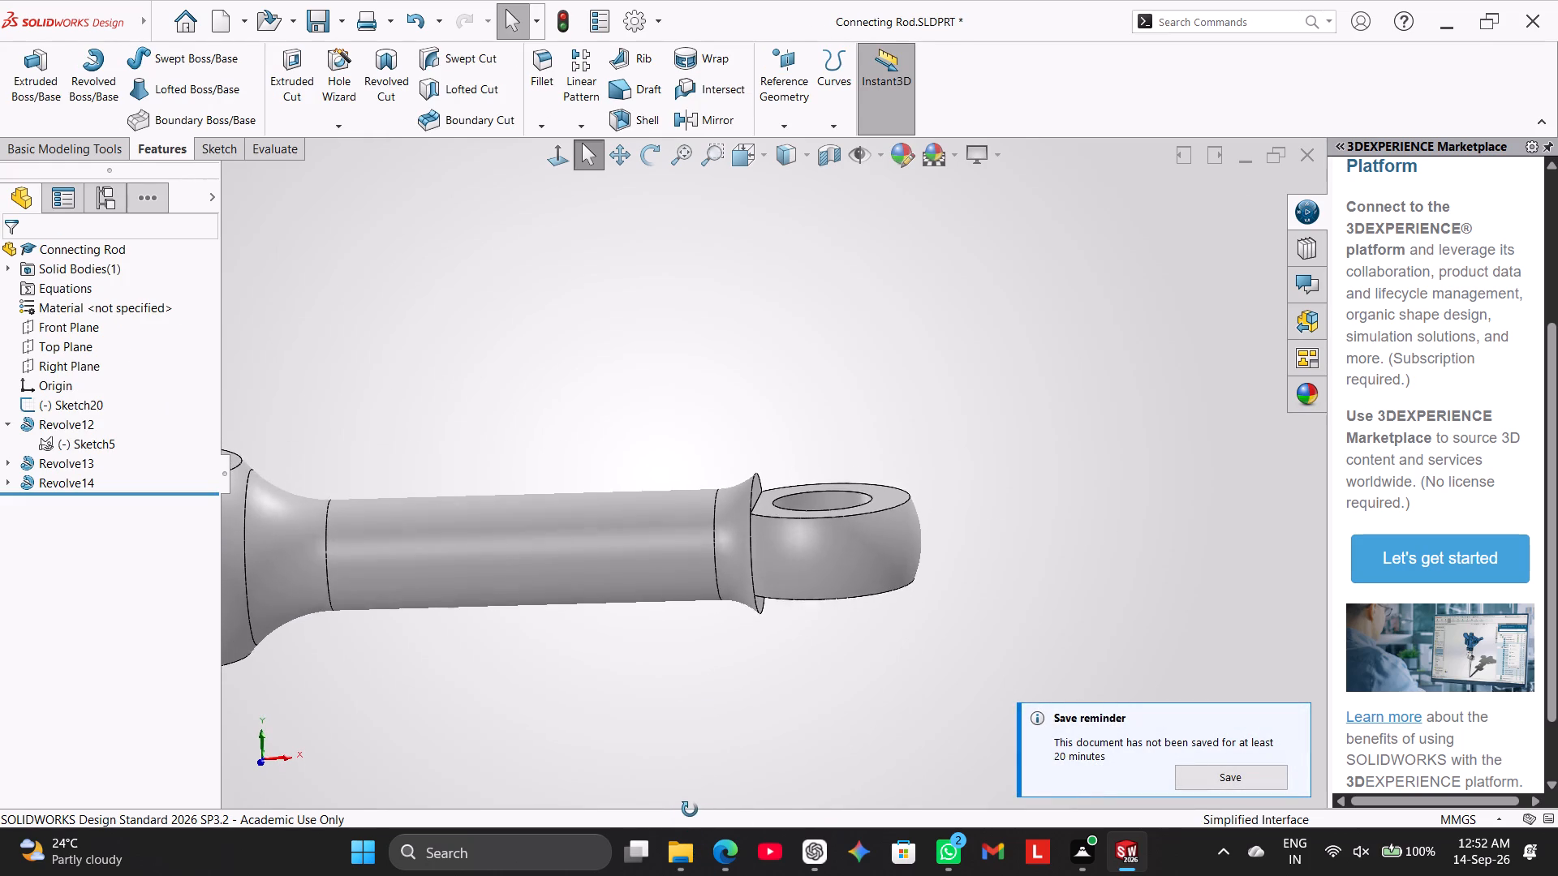
pyautogui.moveTo(690, 809); pyautogui.dragTo(696, 842, button='middle')
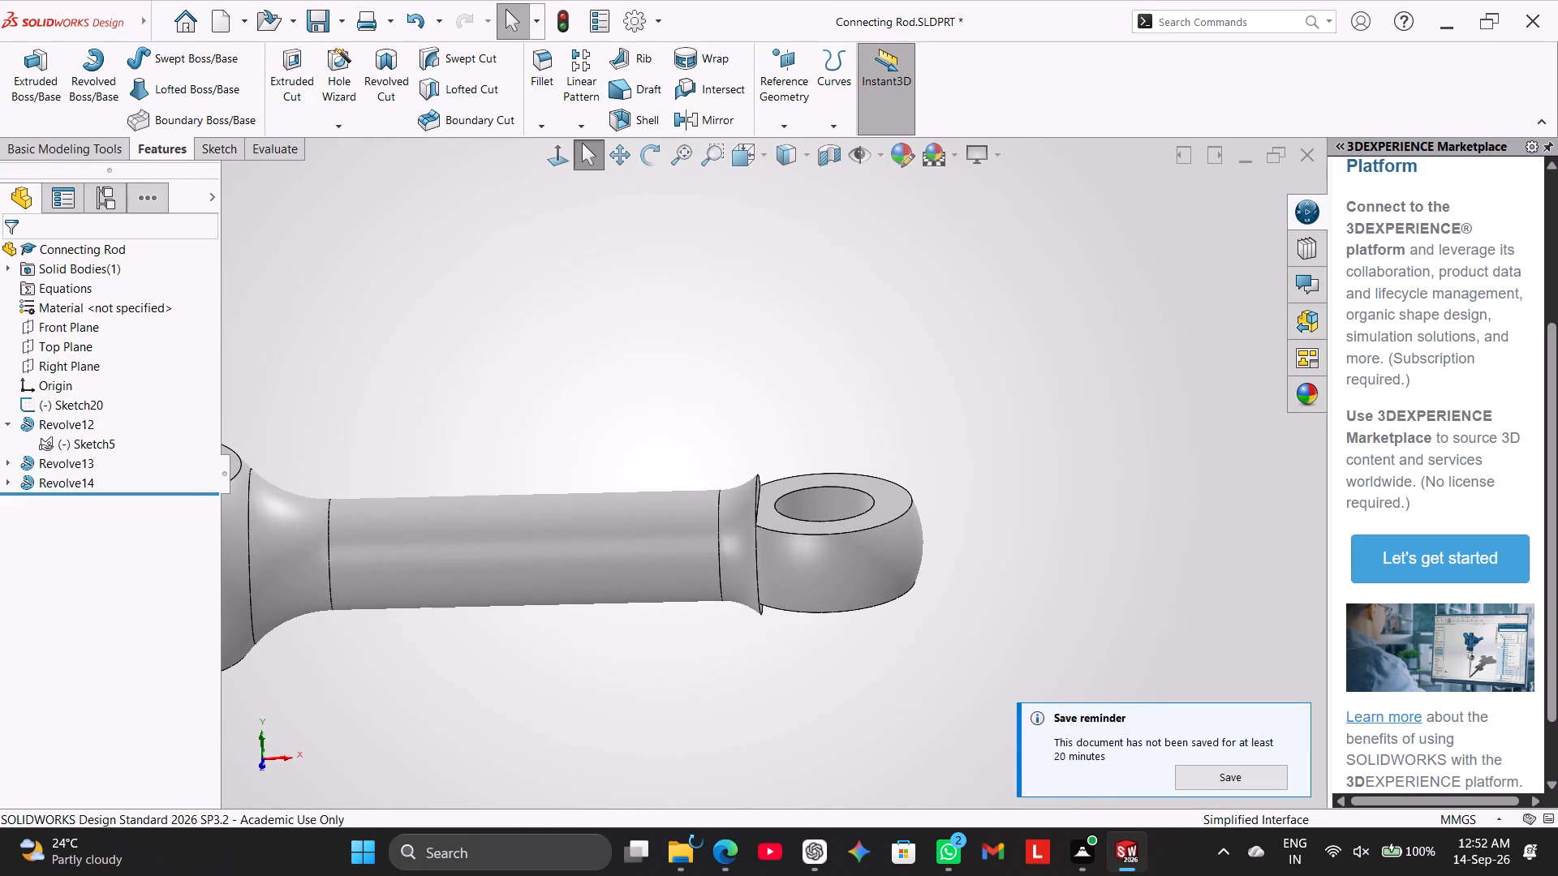
pyautogui.moveTo(696, 842); pyautogui.dragTo(695, 839, button='middle')
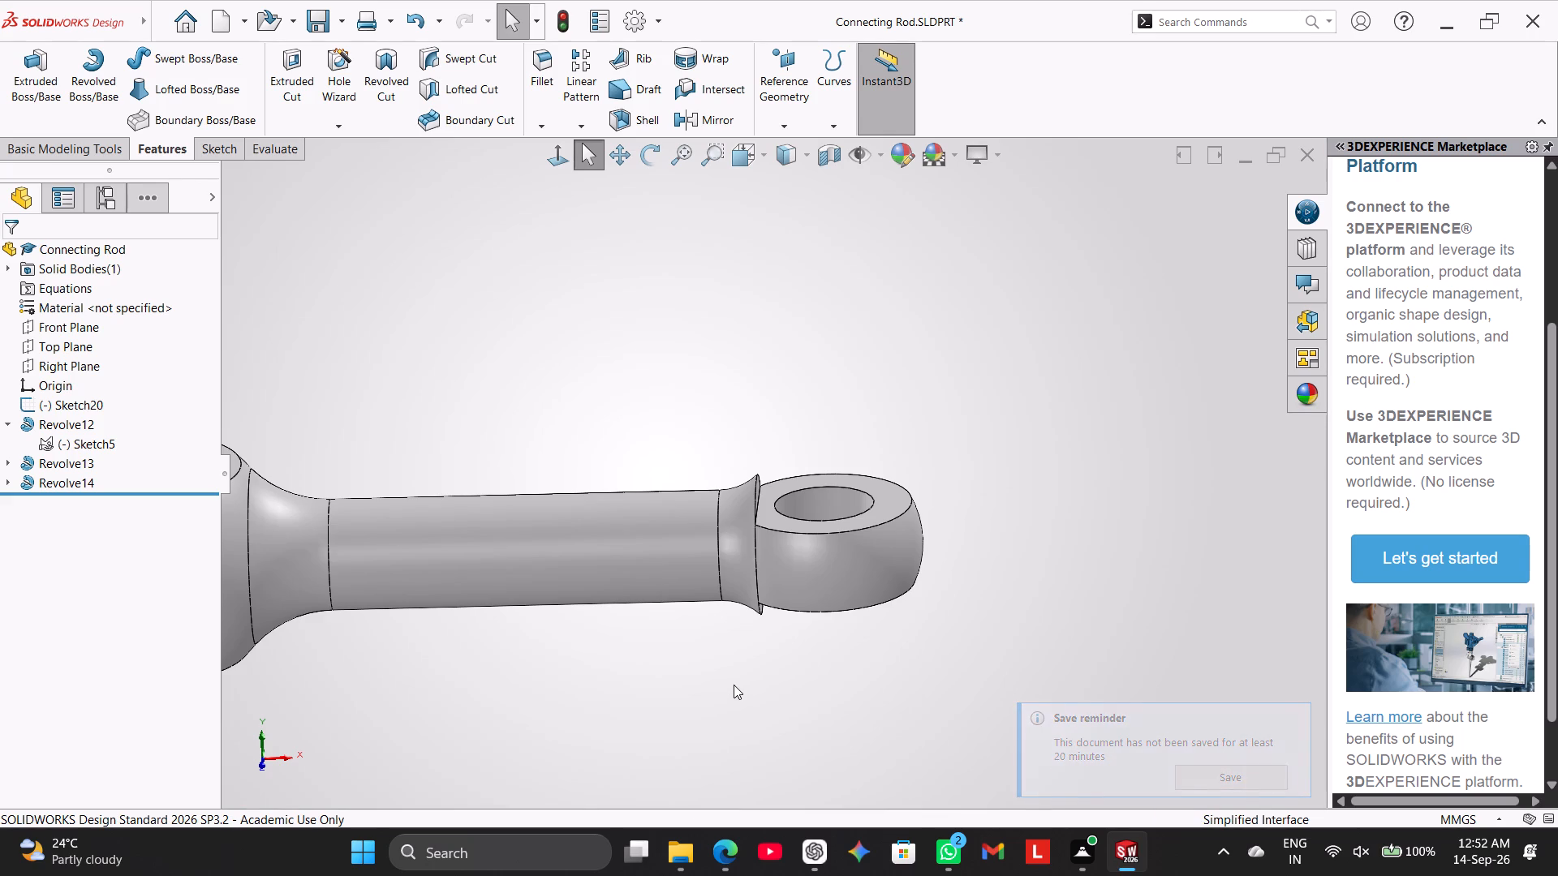
# Undo the Sketch5 edits back to before the small-end arc extension and R10.00 fillet, and exit the sketch.
pyautogui.hotkey('ctrl', 'z')
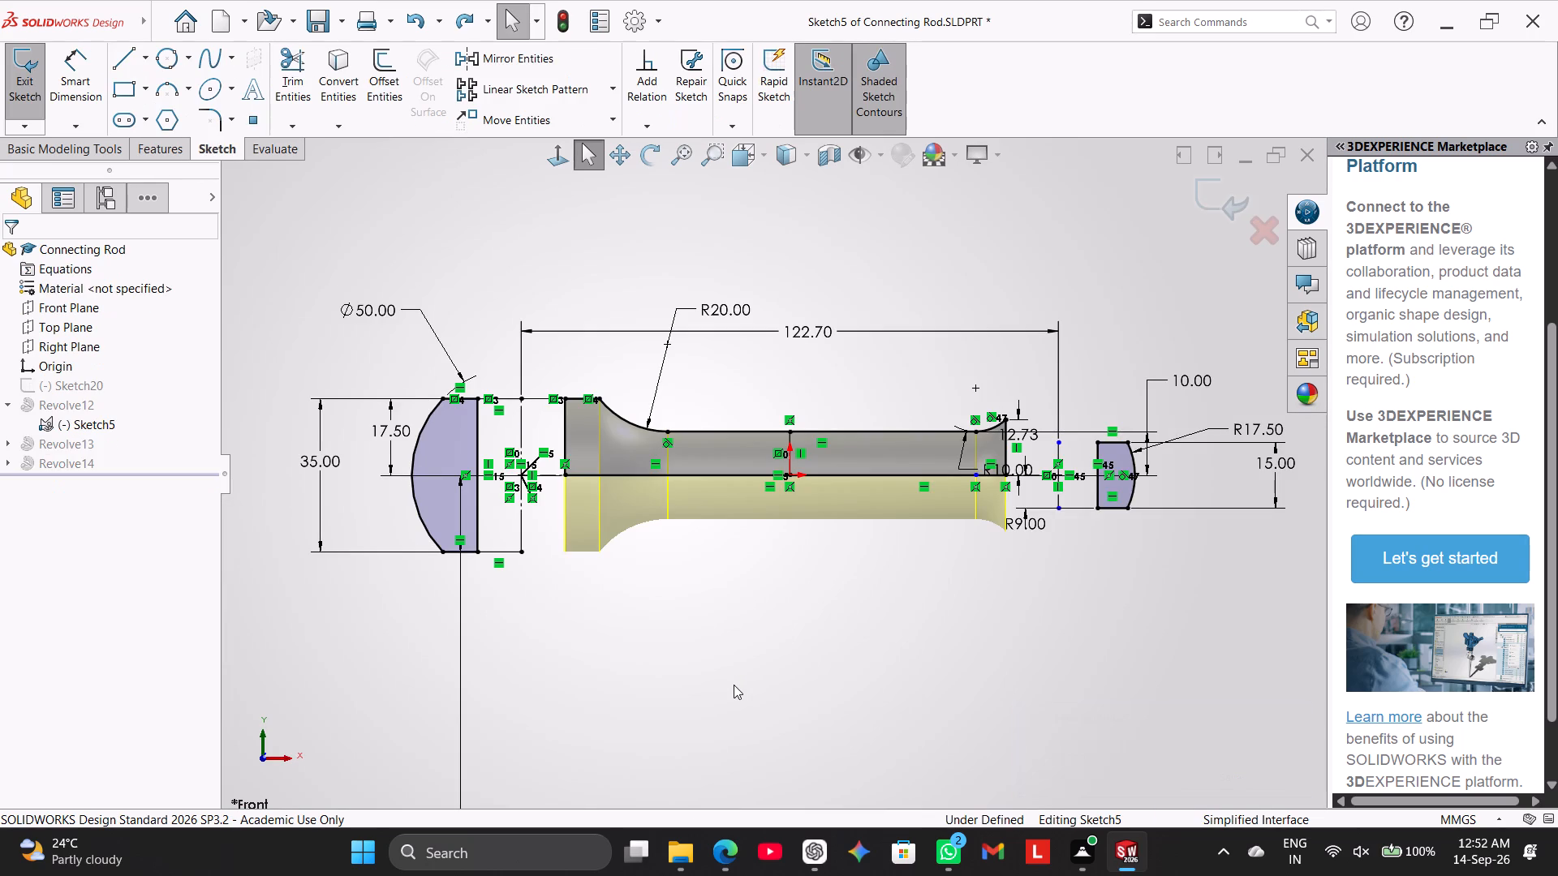
pyautogui.hotkey('ctrl', 'z')
pyautogui.hotkey('ctrl', 'z')
pyautogui.hotkey('ctrl', 'z')
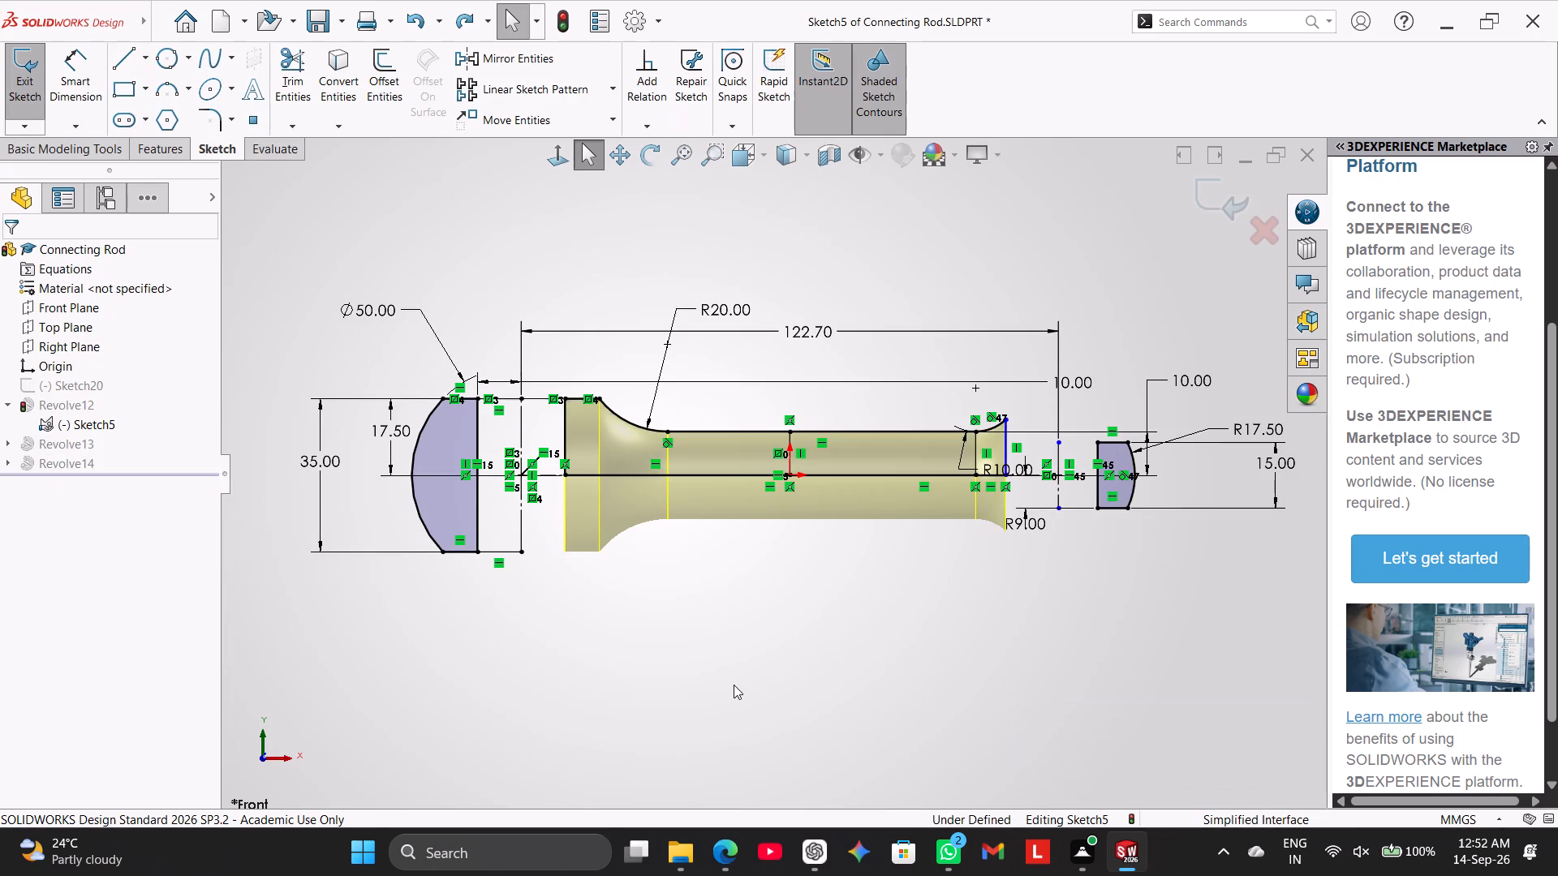
pyautogui.hotkey('ctrl', 'z')
pyautogui.hotkey('ctrl', 'z')
pyautogui.hotkey('ctrl', 'z')
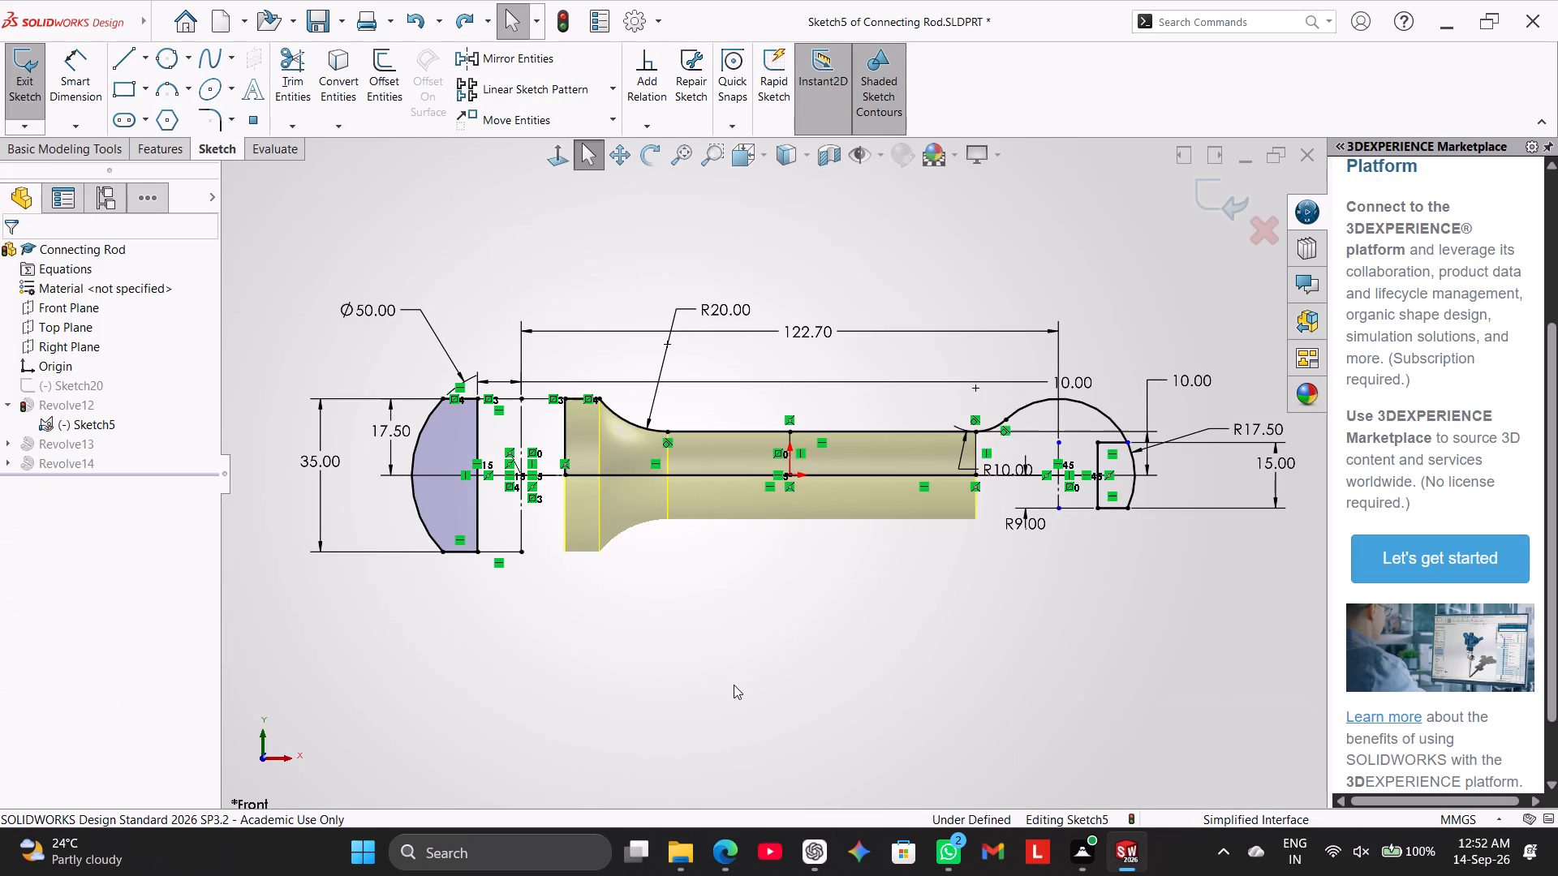
pyautogui.hotkey('ctrl', 'z')
pyautogui.hotkey('ctrl', 'z')
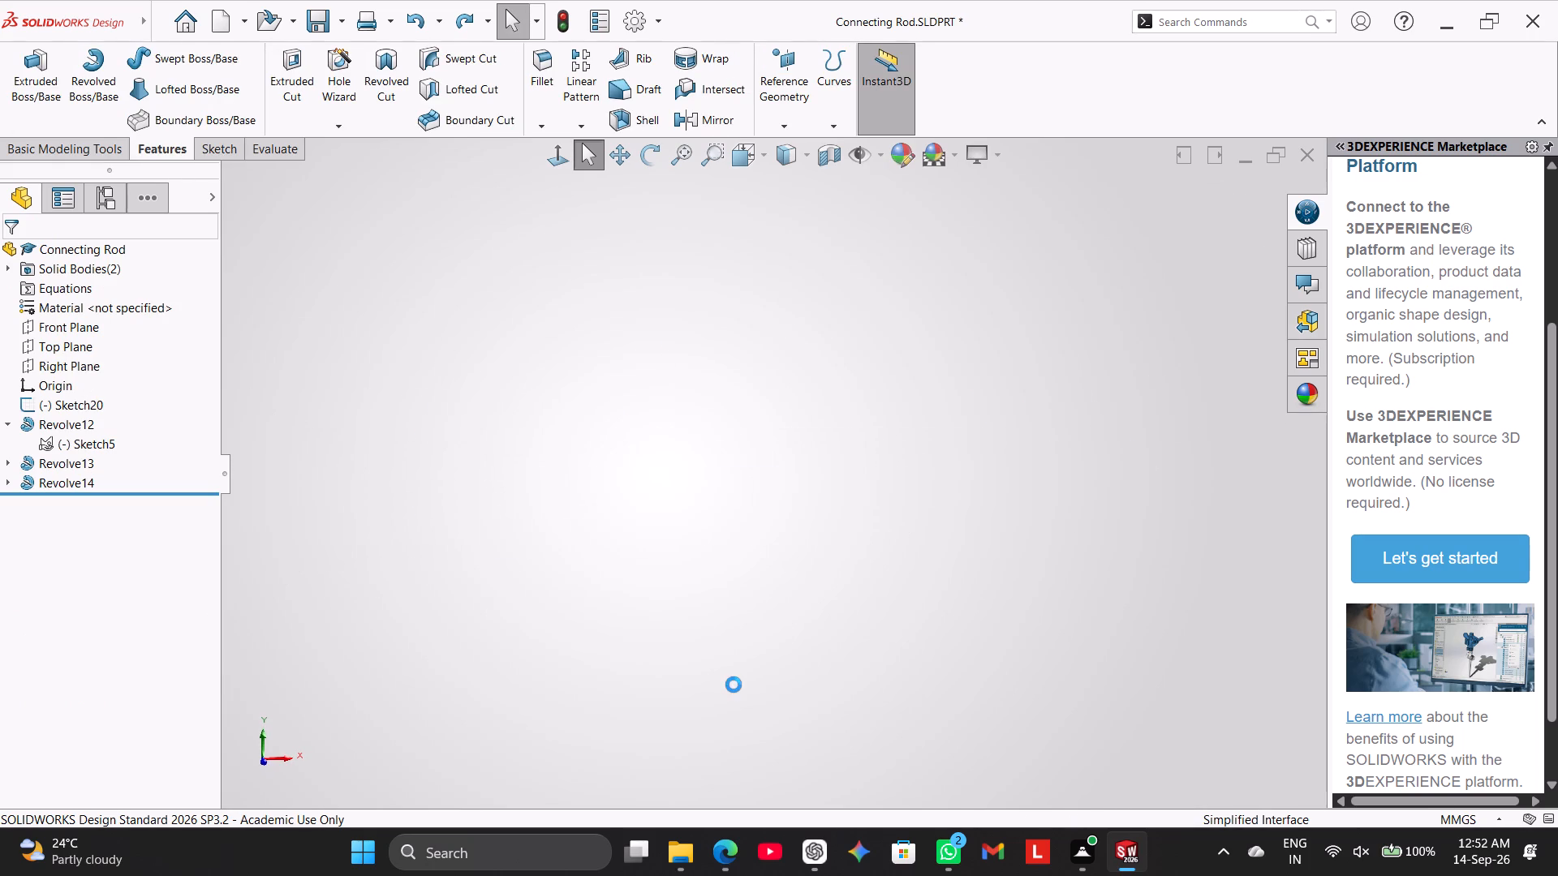
pyautogui.hotkey('ctrl', 'z')
pyautogui.hotkey('ctrl', 'z')
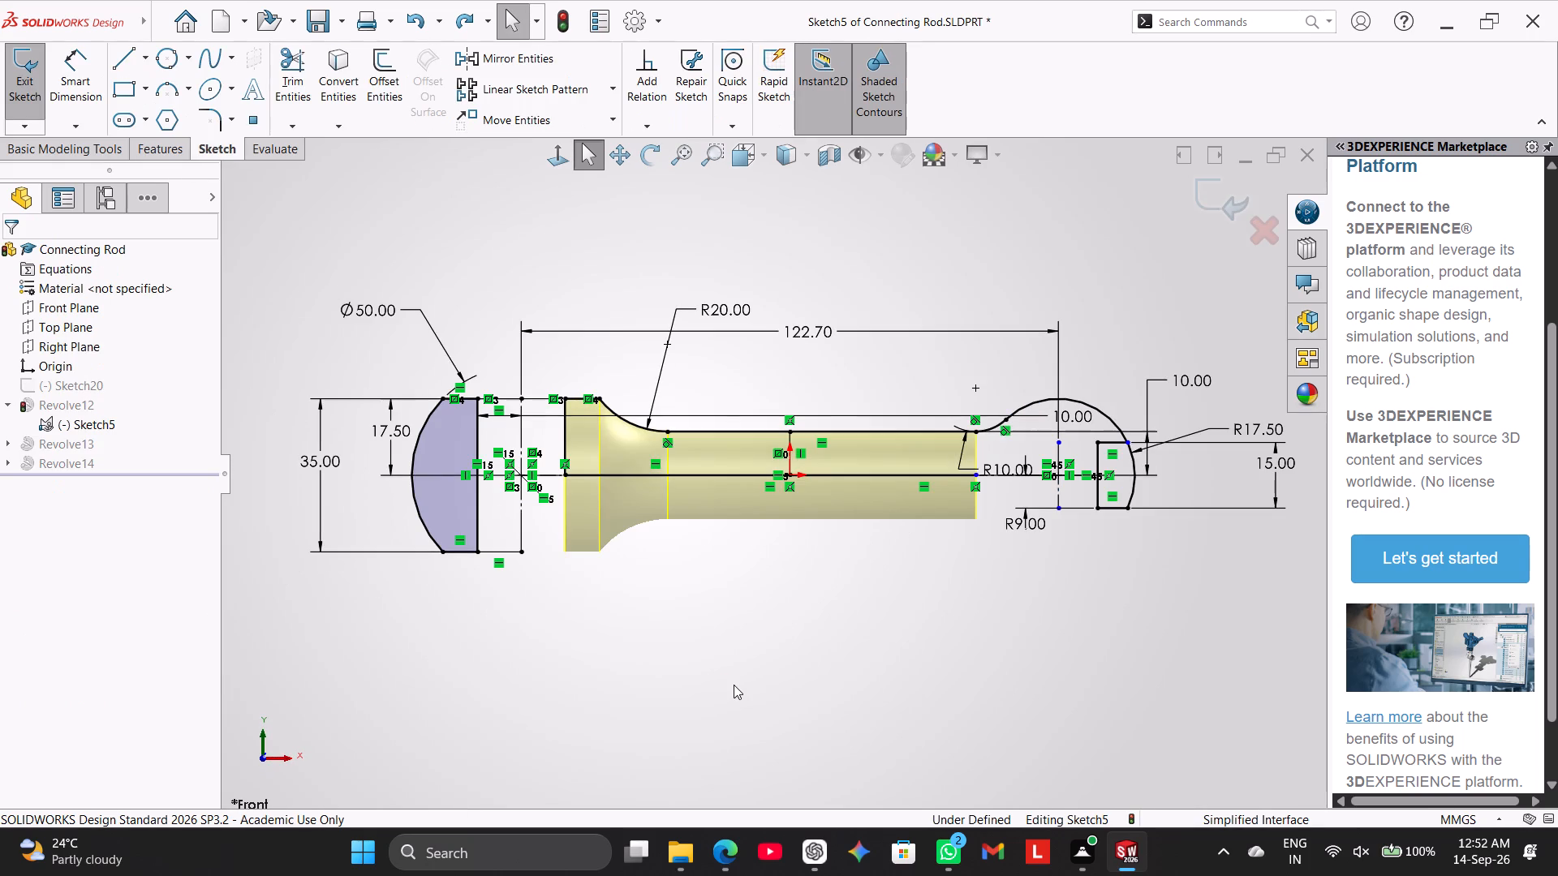
pyautogui.hotkey('ctrl', 'z')
pyautogui.hotkey('ctrl', 'z')
pyautogui.hotkey('ctrl', 'z')
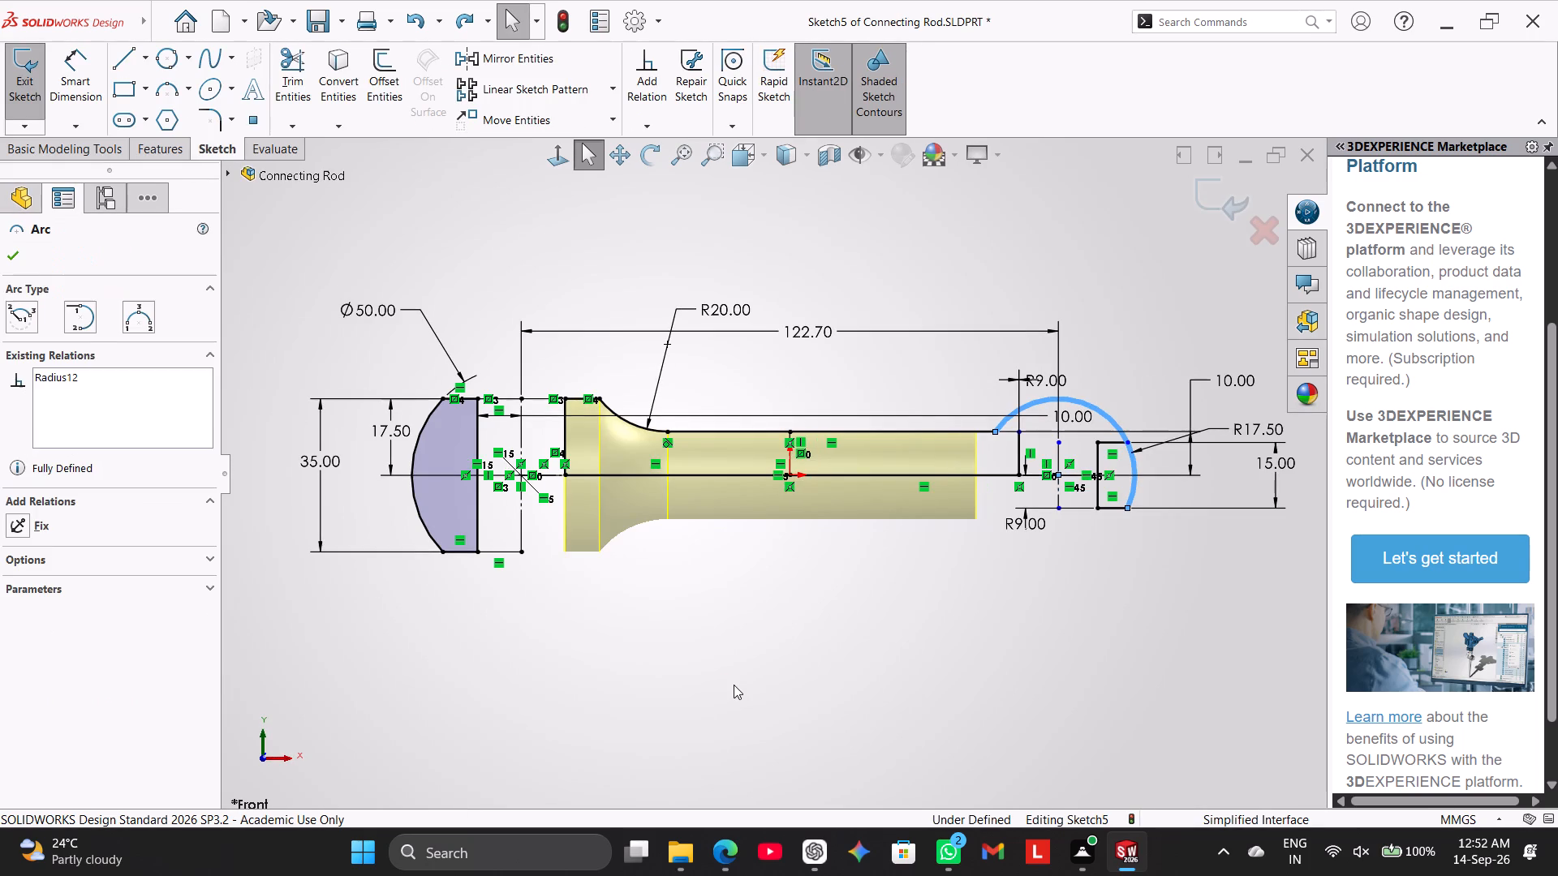
pyautogui.hotkey('ctrl', 'z')
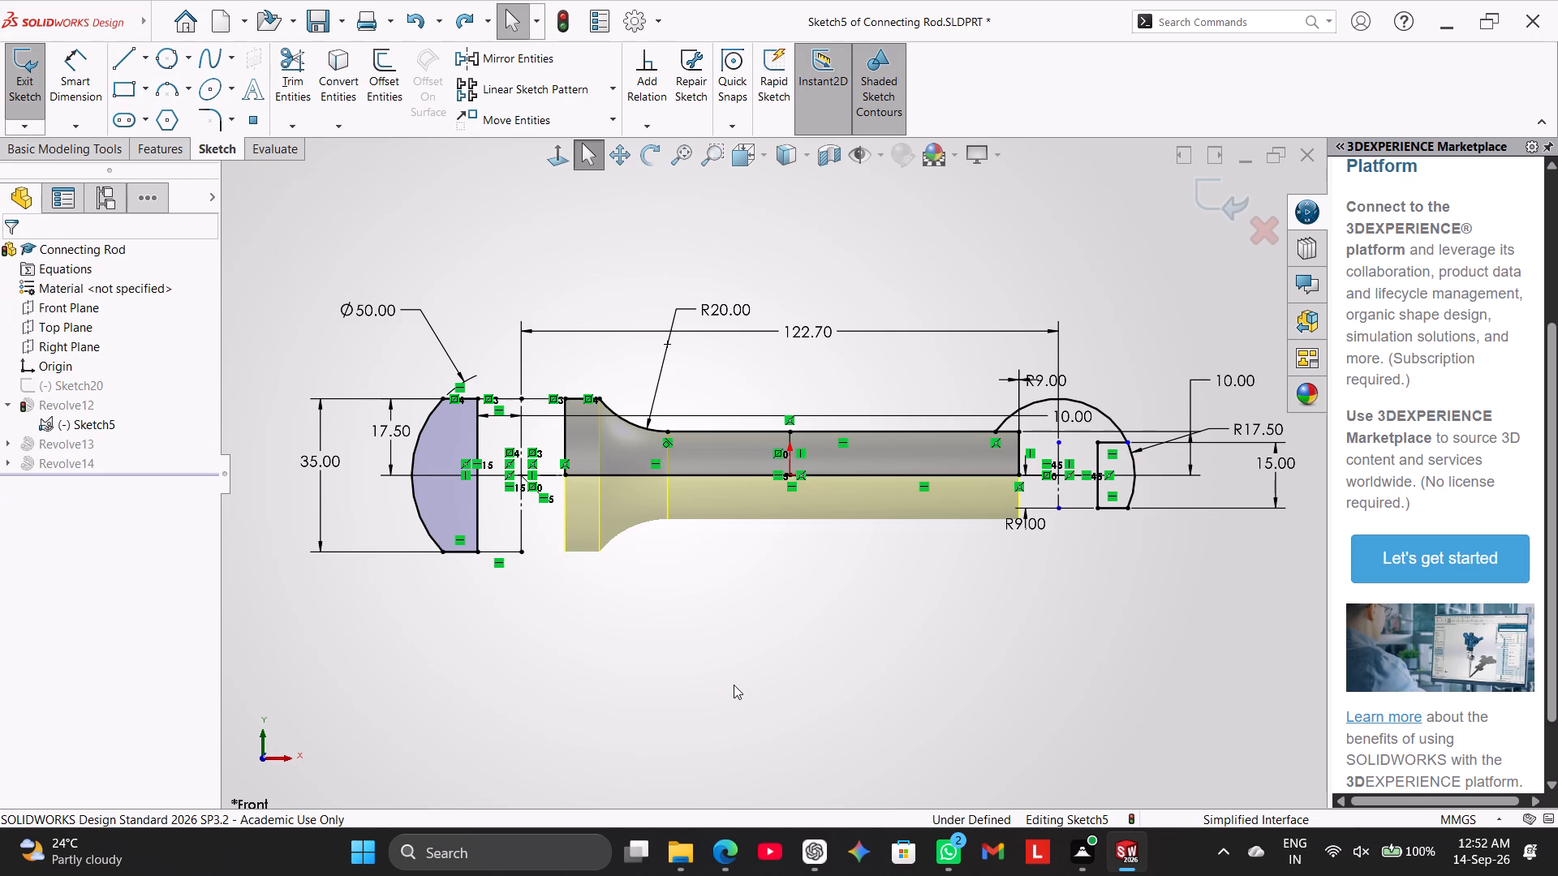
pyautogui.hotkey('ctrl', 'z')
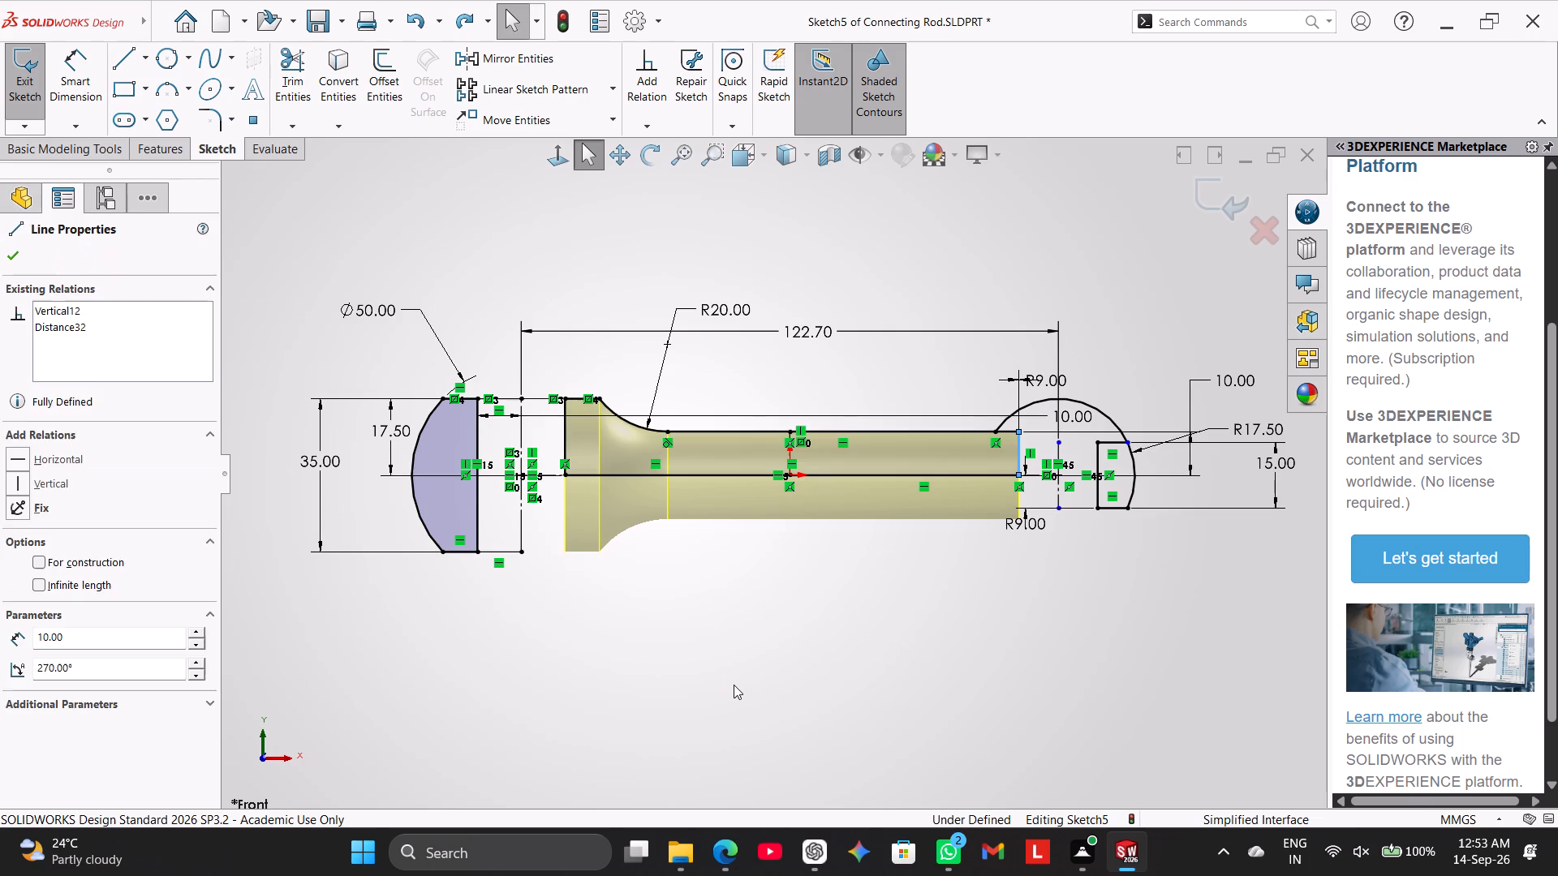
pyautogui.hotkey('ctrl', 'z')
pyautogui.hotkey('ctrl', 'z')
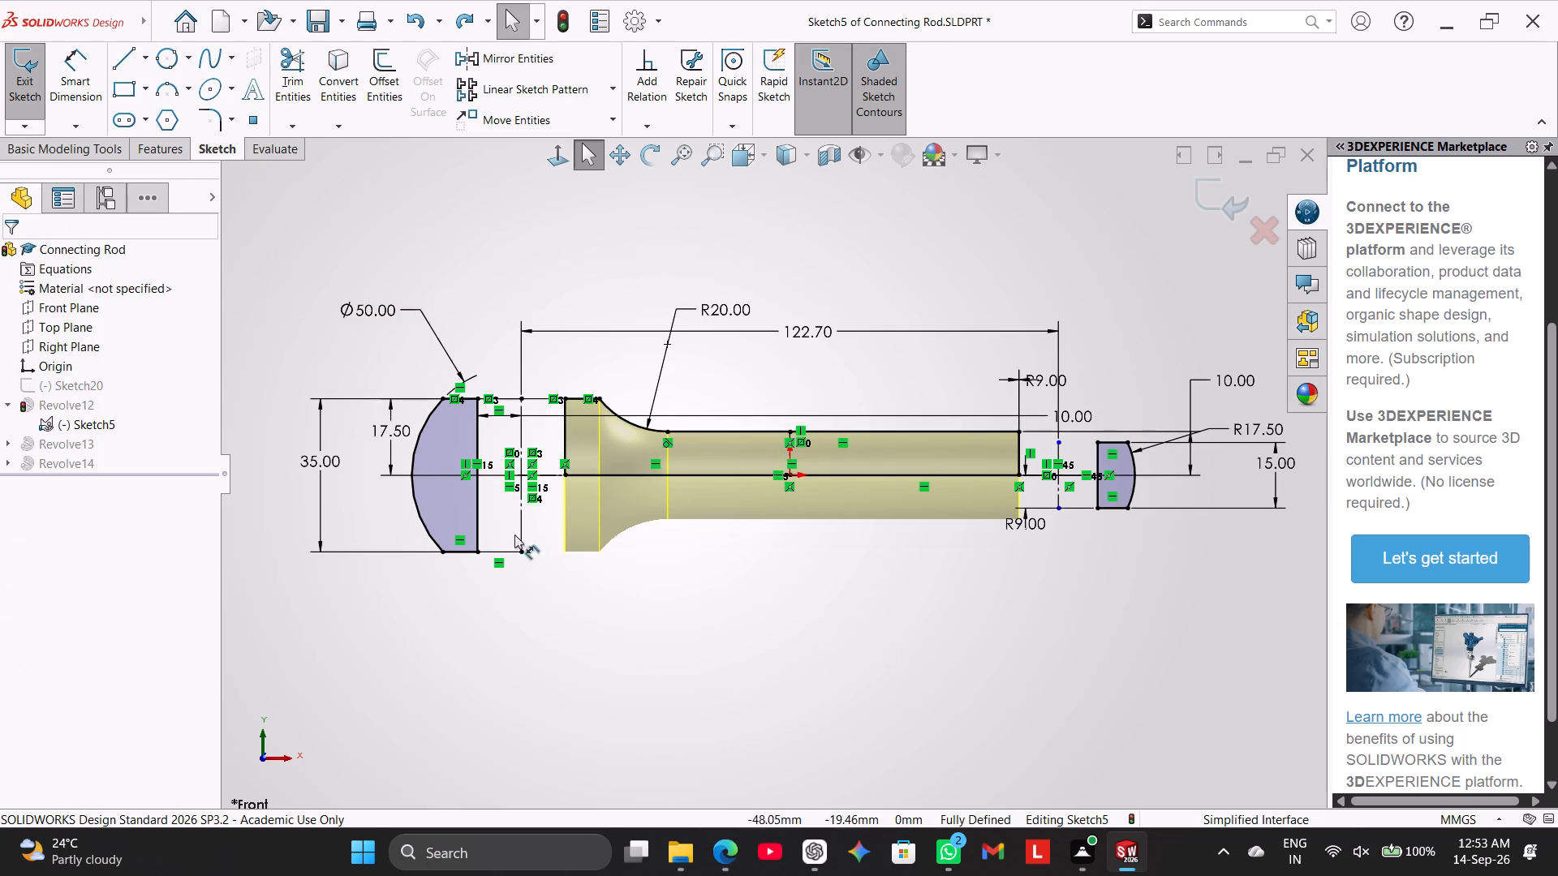
pyautogui.click(16, 62)
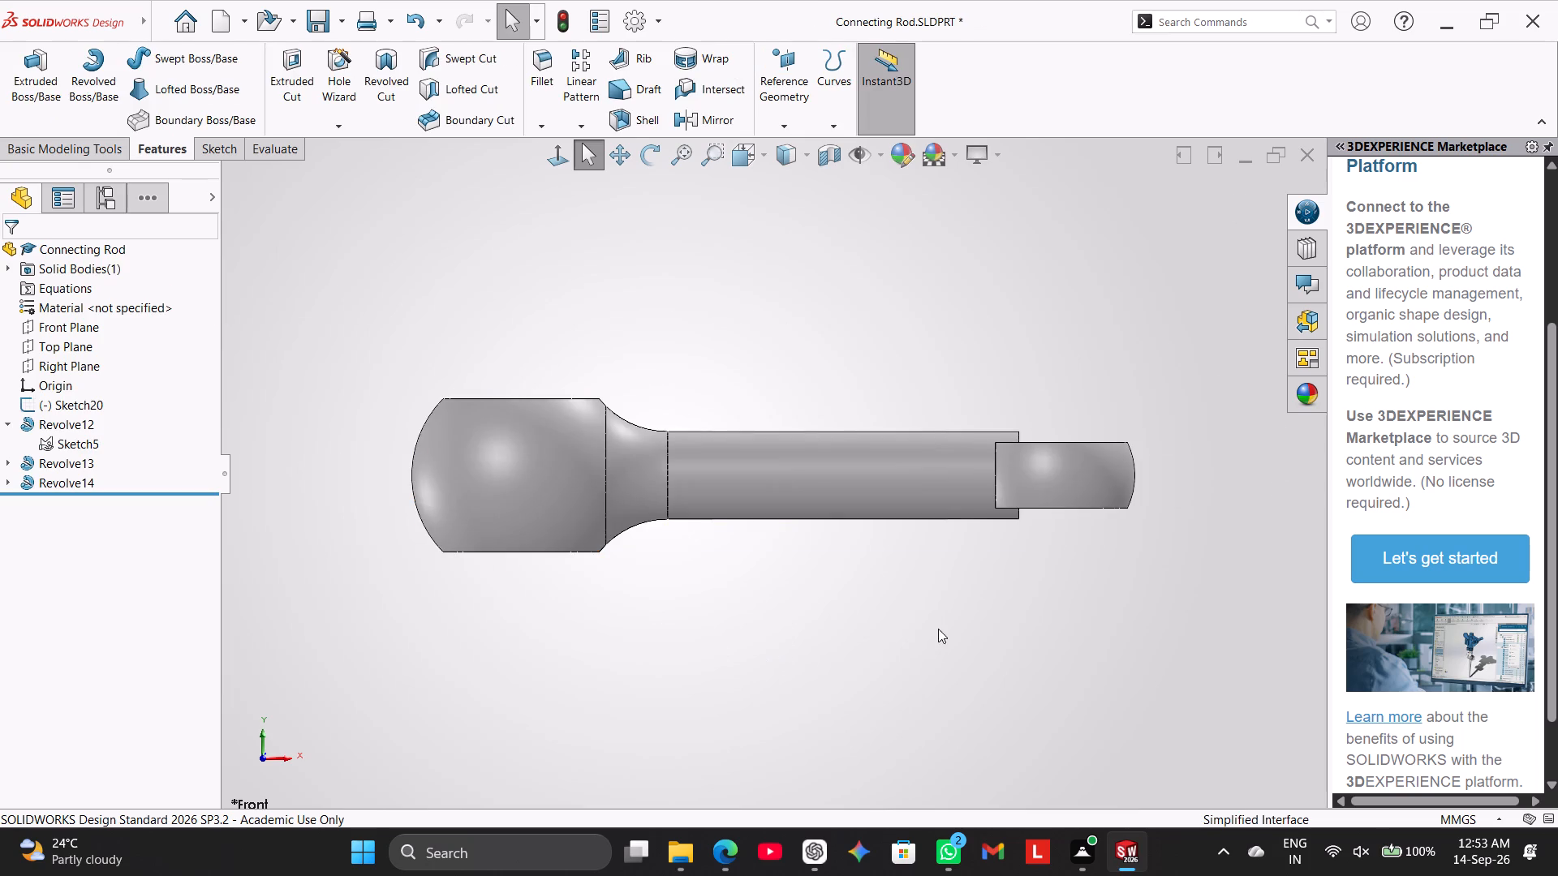
# Apply a 10 mm symmetric fillet to the edge on one side of the shank where it meets the small end.
pyautogui.moveTo(940, 622); pyautogui.dragTo(948, 701, button='middle')
pyautogui.scroll(-1, 946, 697)
pyautogui.scroll(-2, 965, 572)
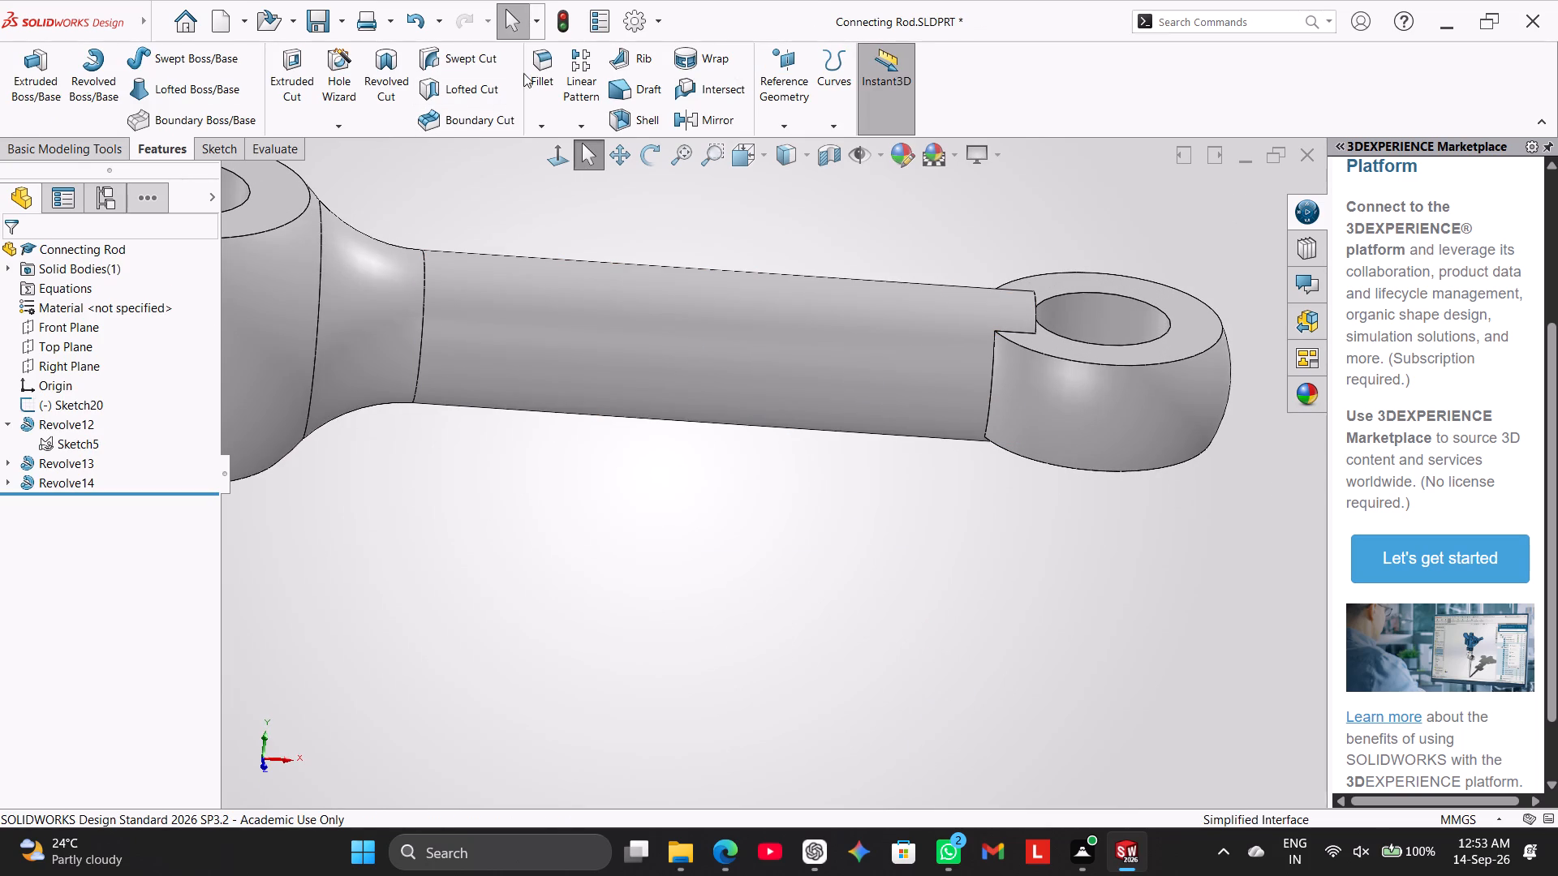
pyautogui.click(545, 60)
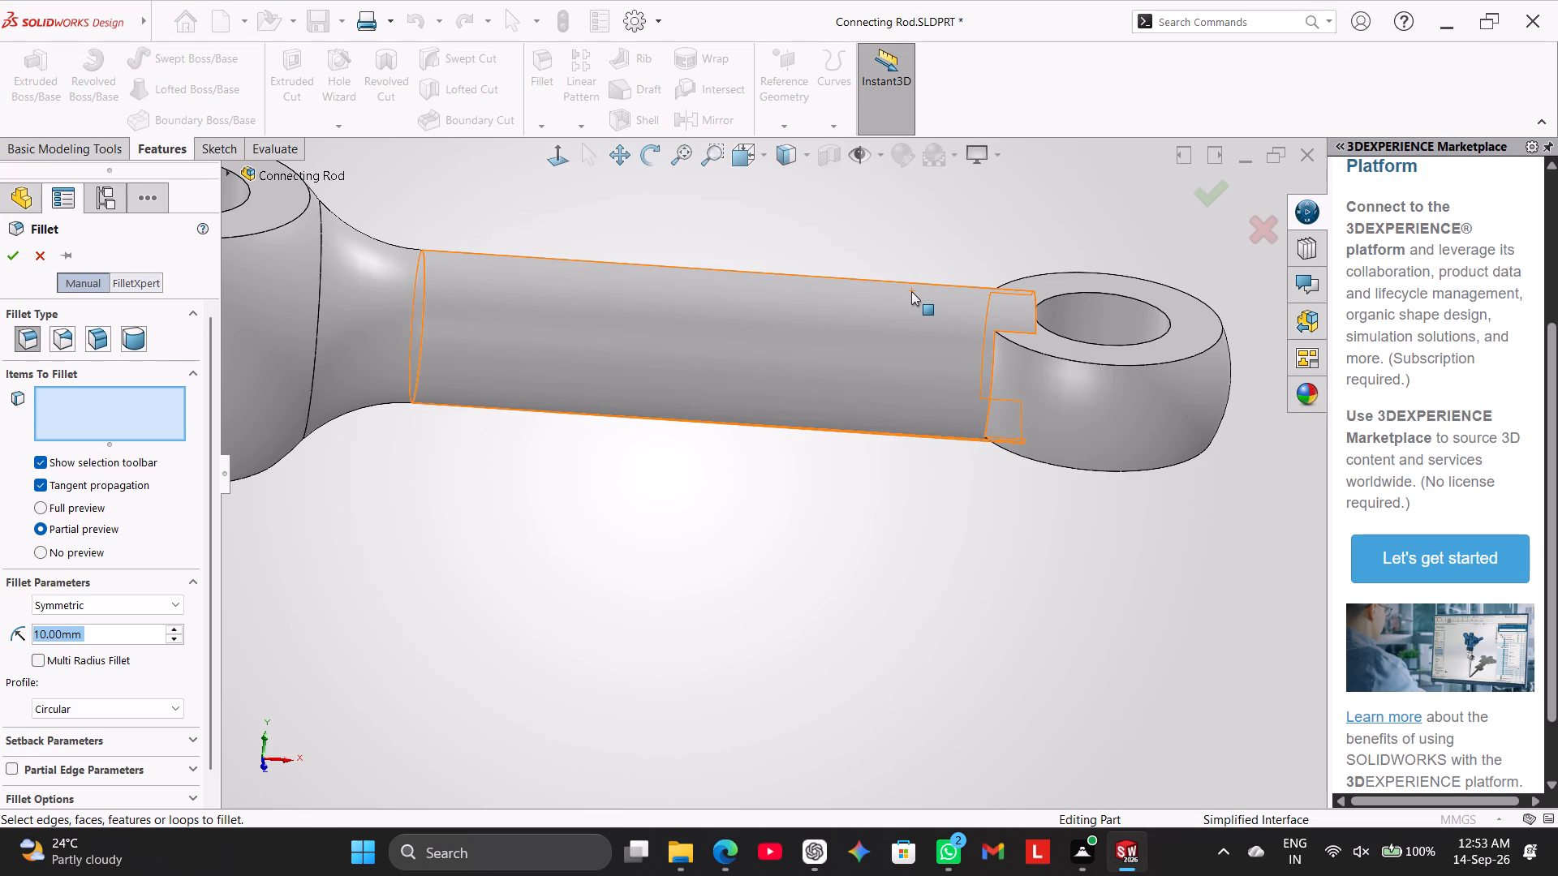
pyautogui.click(990, 380)
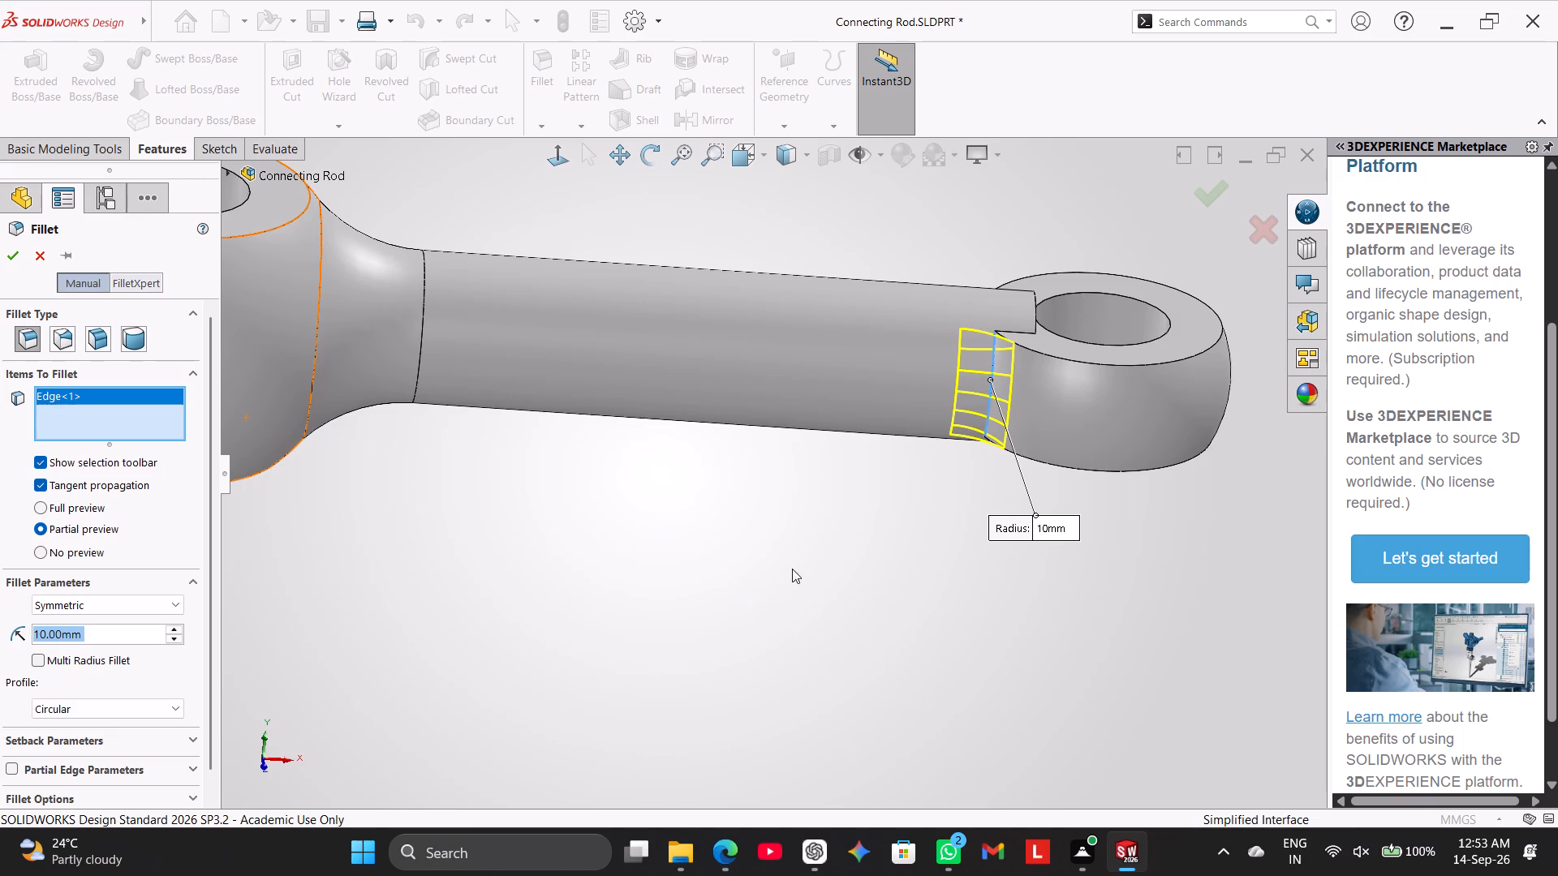
pyautogui.moveTo(814, 545); pyautogui.dragTo(806, 753, button='middle')
pyautogui.scroll(-1, 807, 723)
pyautogui.scroll(4, 901, 434)
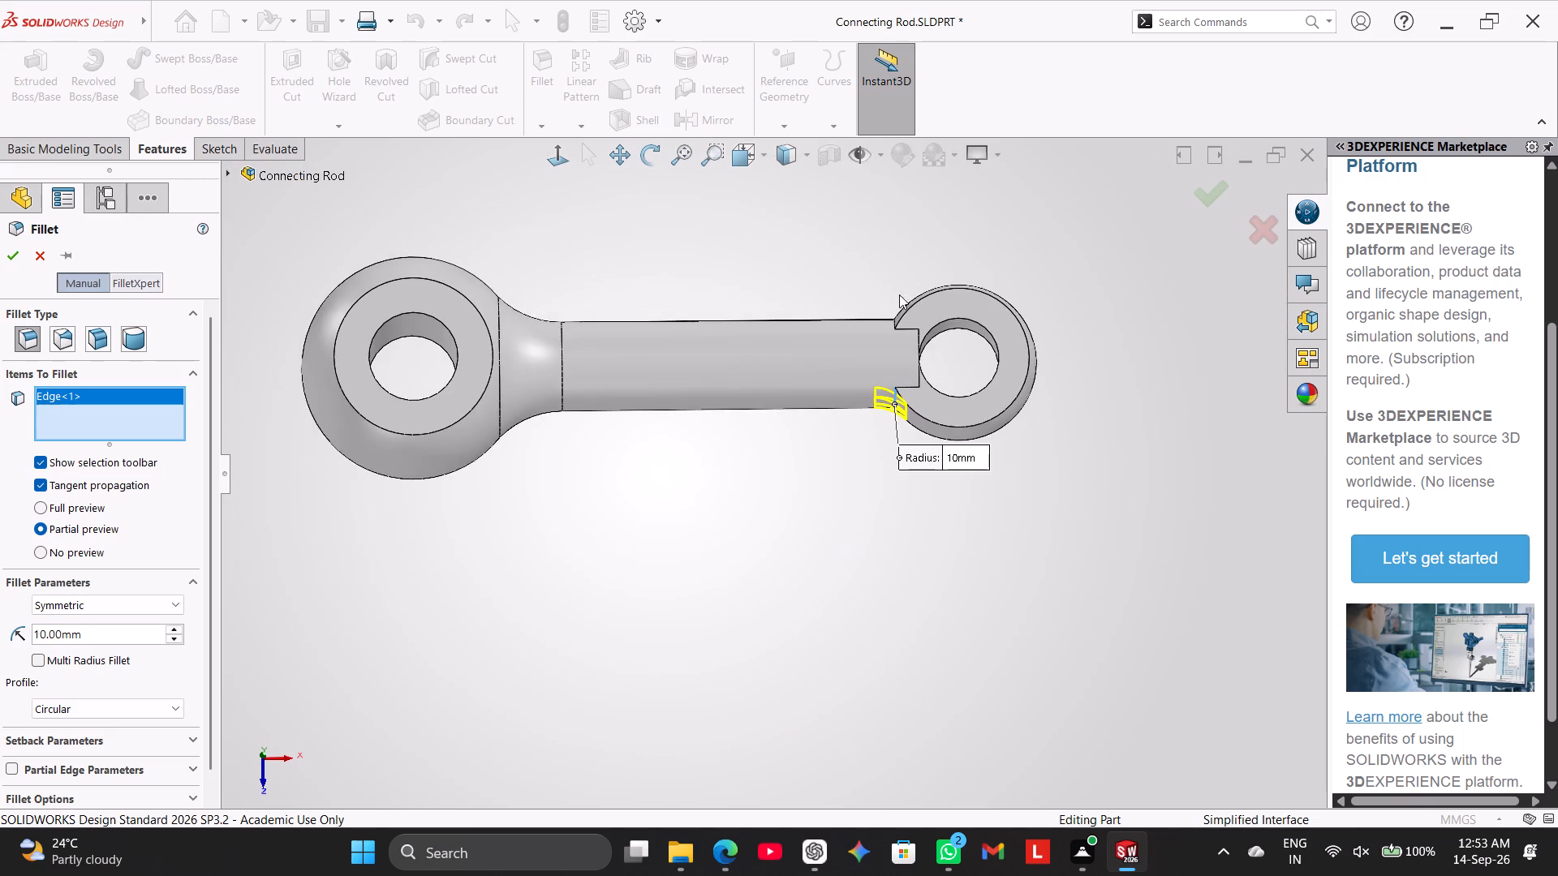
pyautogui.moveTo(842, 260); pyautogui.dragTo(875, 371, button='middle')
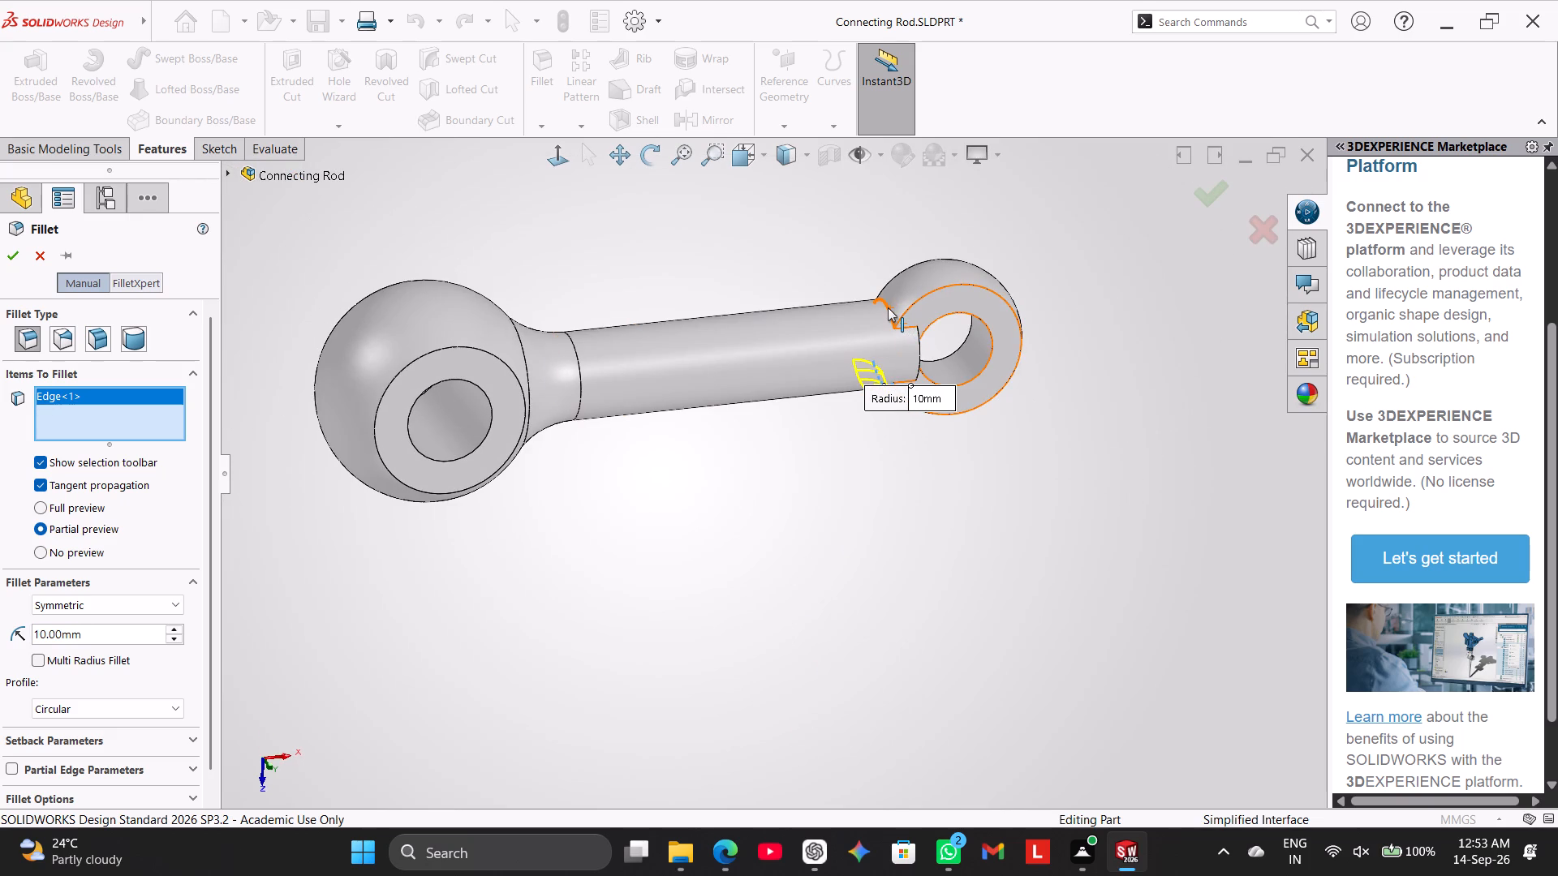
pyautogui.click(888, 307)
pyautogui.scroll(-5, 969, 238)
pyautogui.rightClick(138, 414)
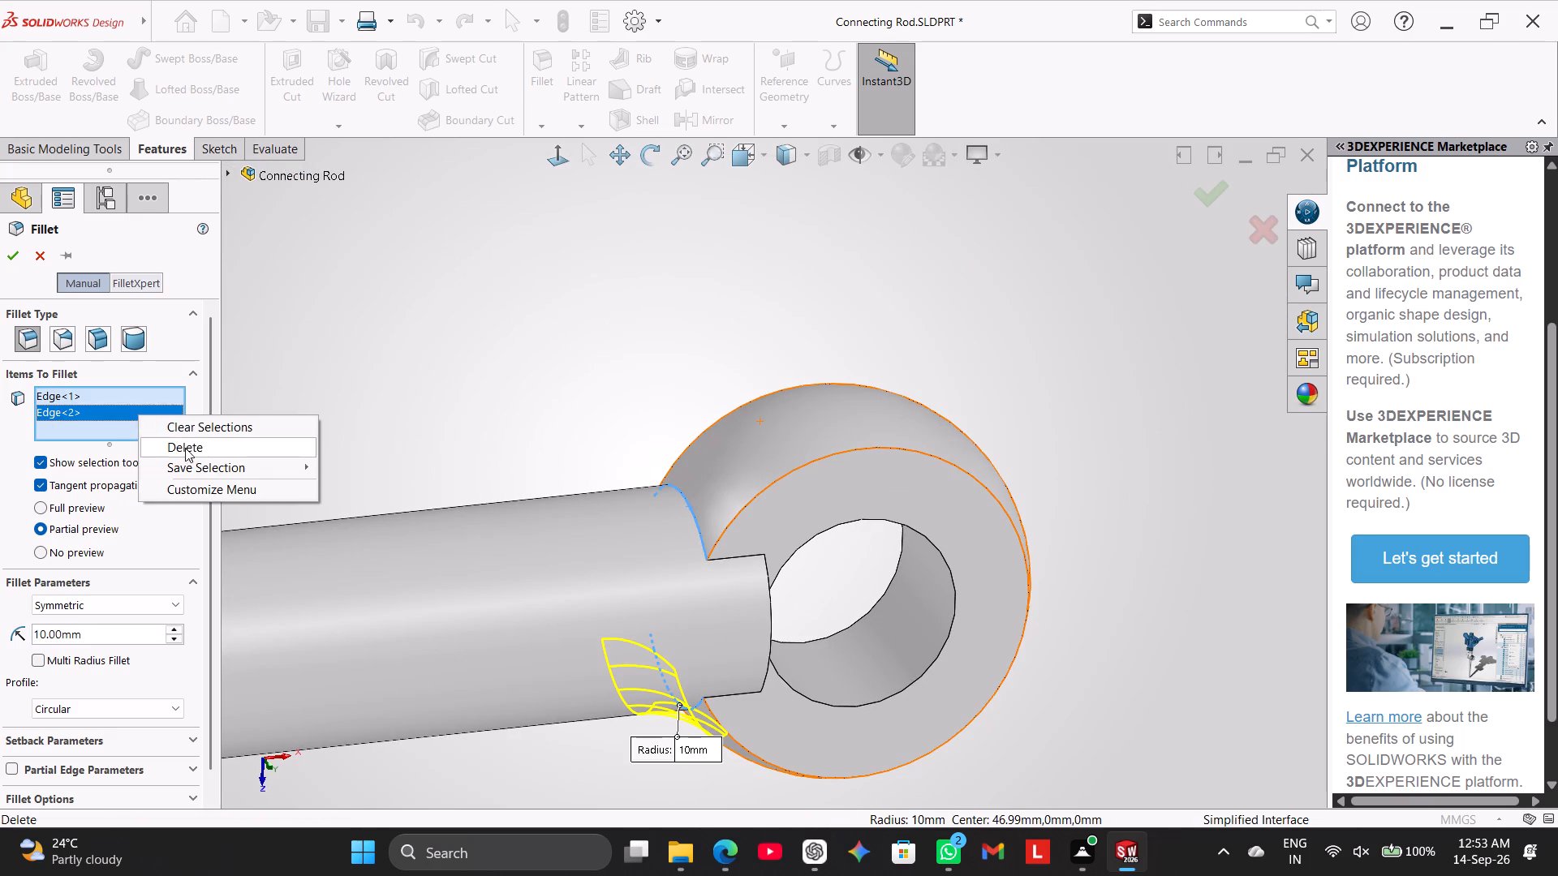
pyautogui.click(204, 454)
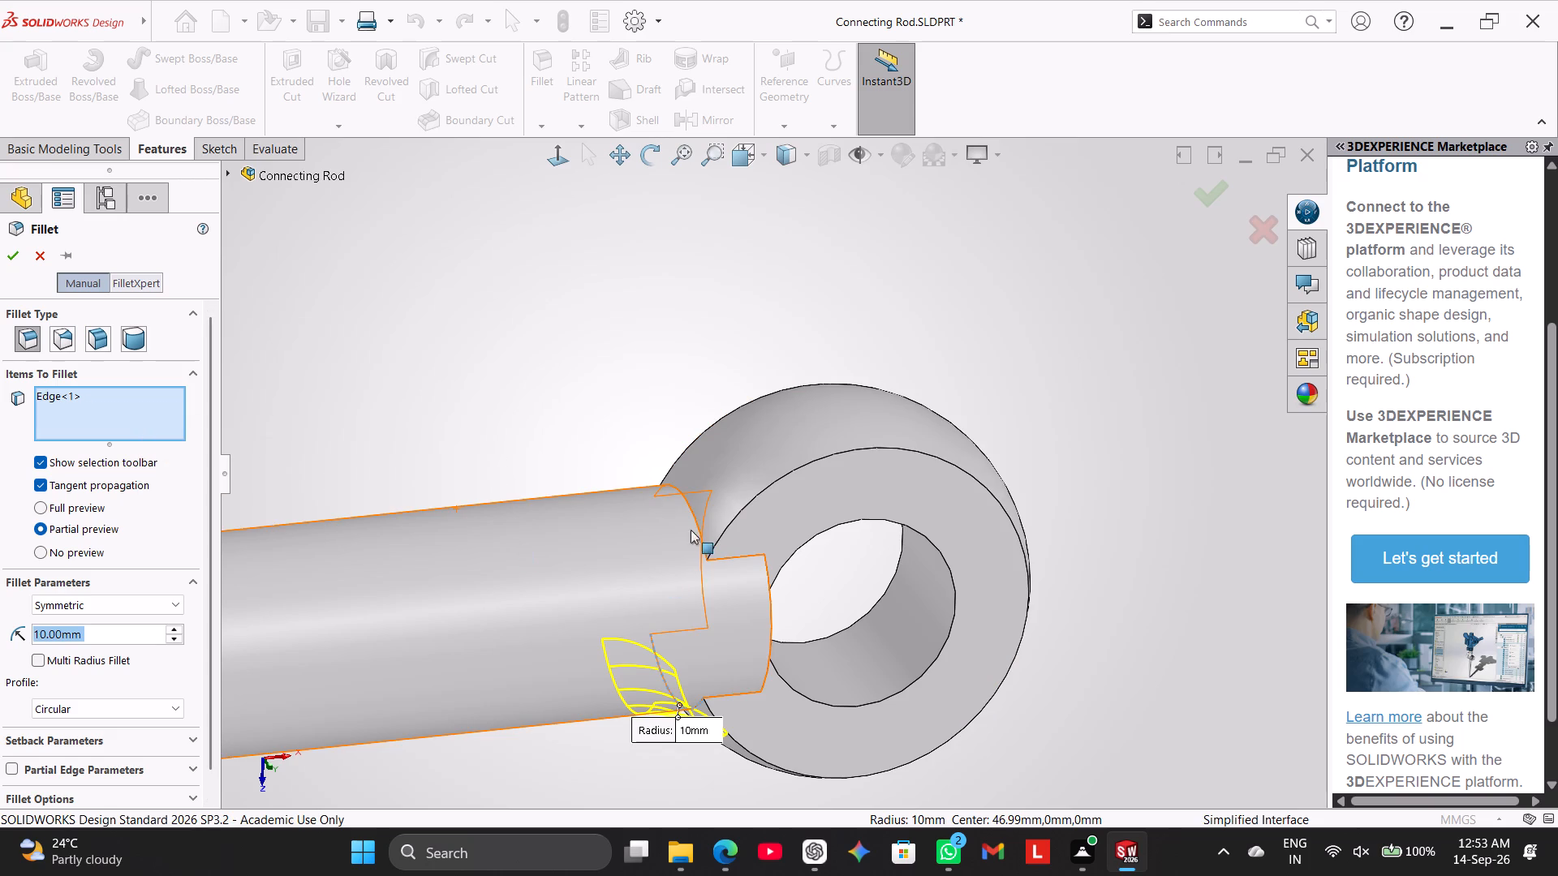
pyautogui.scroll(-3, 661, 457)
pyautogui.moveTo(553, 407); pyautogui.dragTo(615, 484, button='middle')
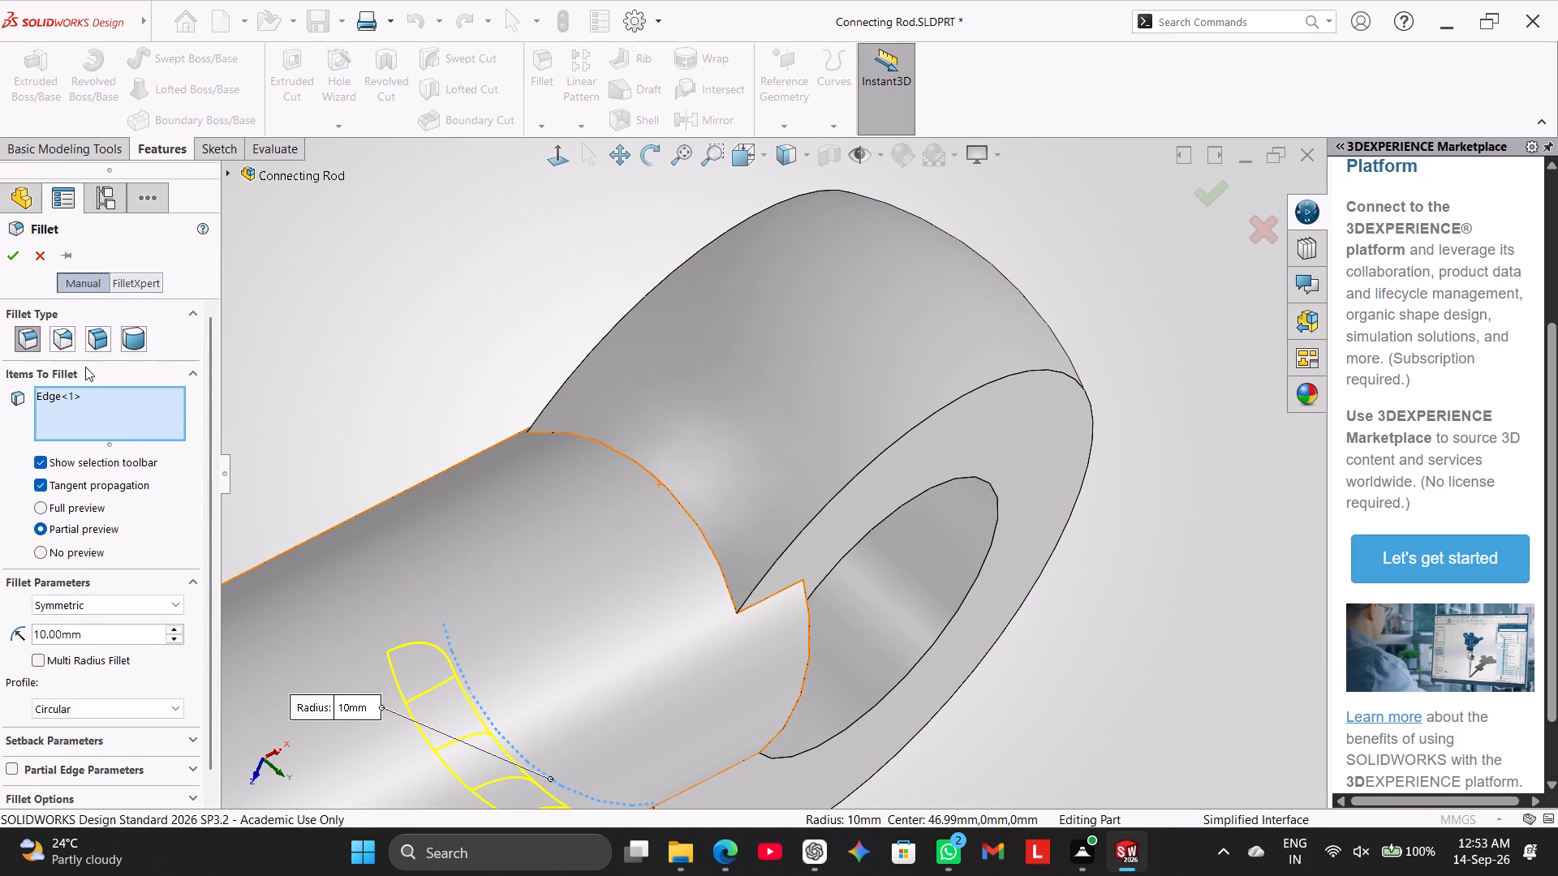
pyautogui.click(9, 259)
# Apply a 10 mm symmetric fillet to the opposite shank edge where it meets the small end.
pyautogui.moveTo(297, 381); pyautogui.dragTo(331, 345, button='middle')
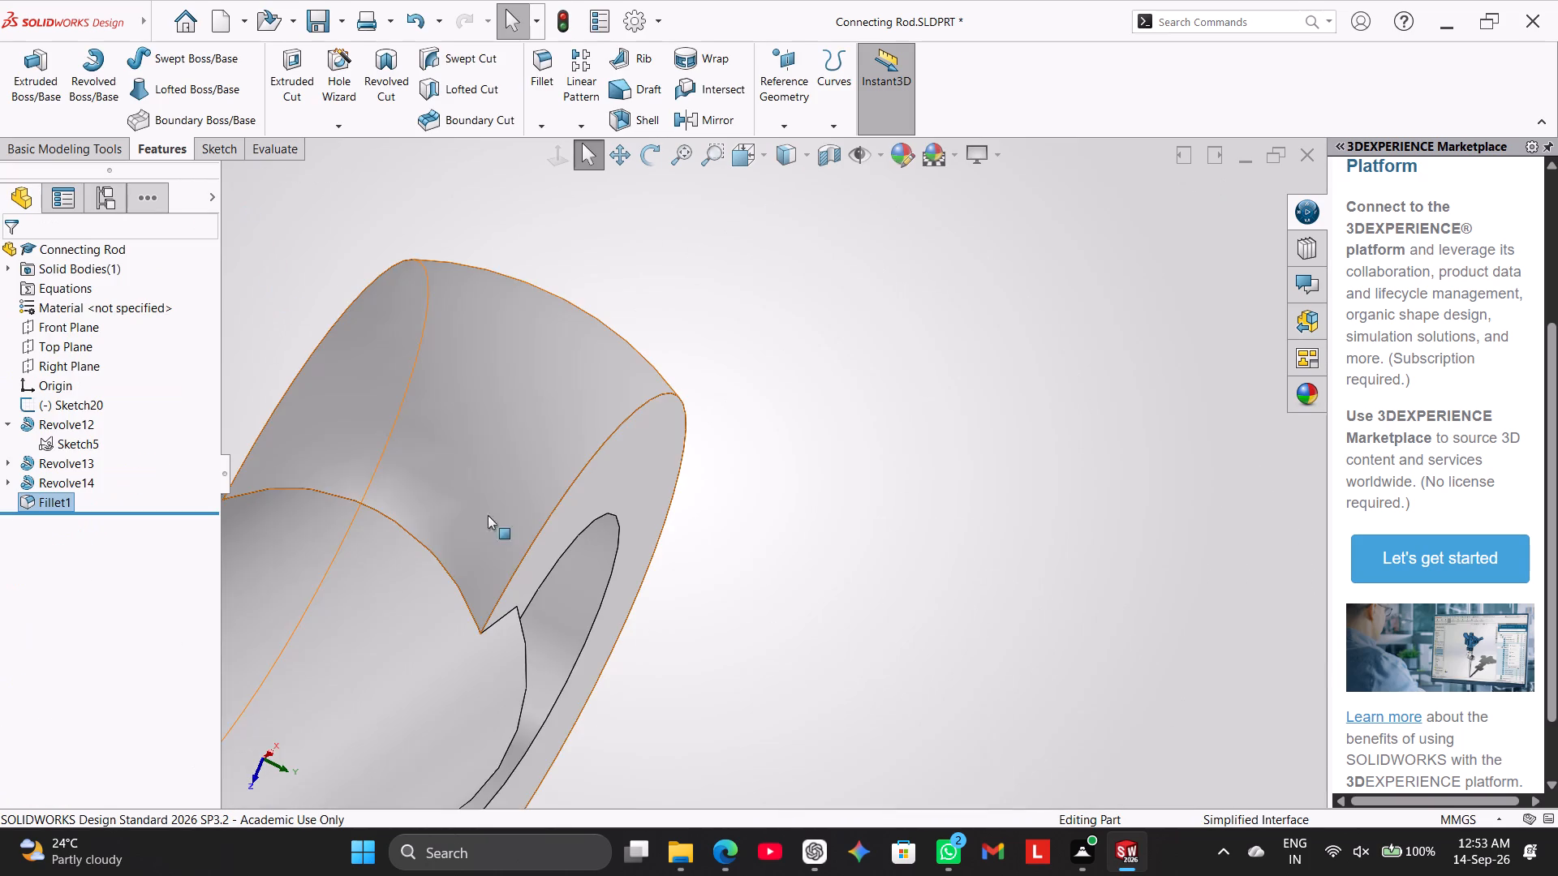
pyautogui.scroll(1, 464, 394)
pyautogui.moveTo(269, 335); pyautogui.dragTo(402, 230, button='right')
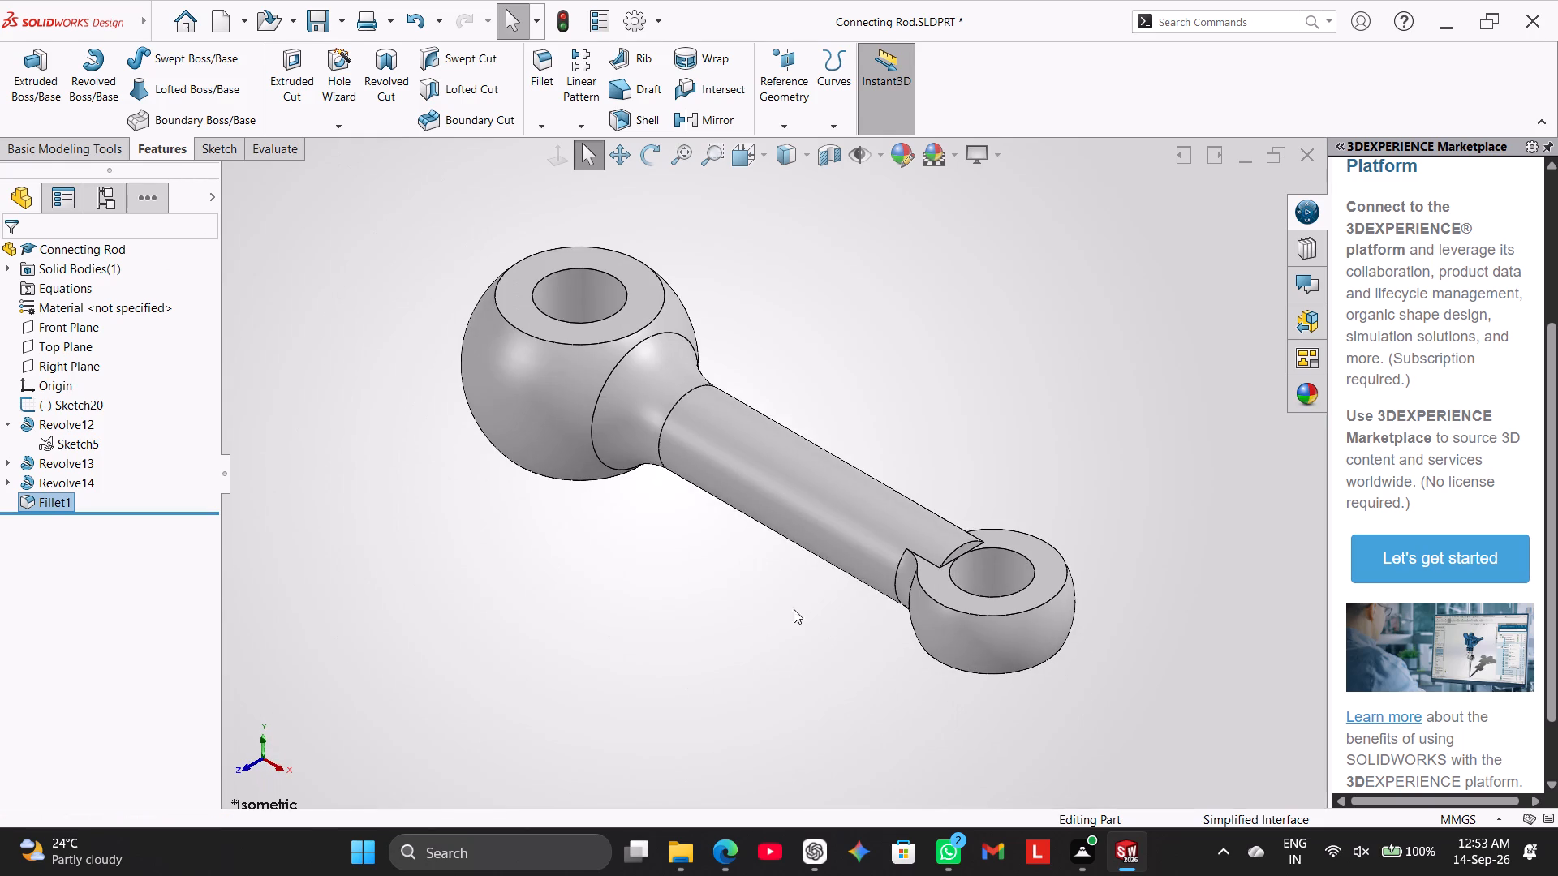
pyautogui.moveTo(1044, 376); pyautogui.dragTo(822, 479, button='middle')
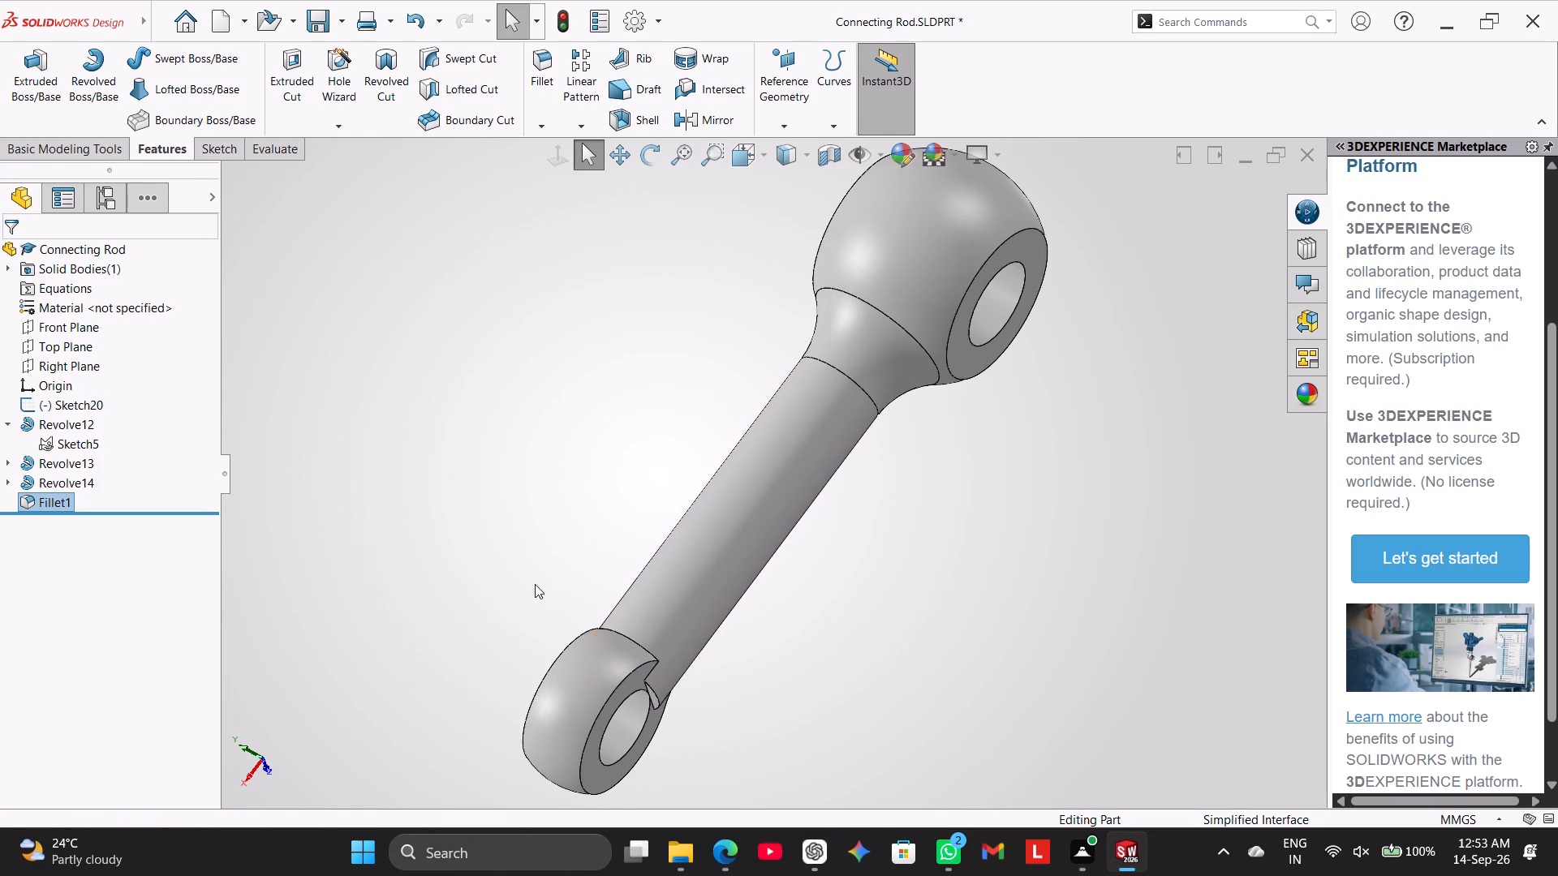
pyautogui.click(538, 54)
pyautogui.moveTo(553, 466); pyautogui.dragTo(578, 560, button='middle')
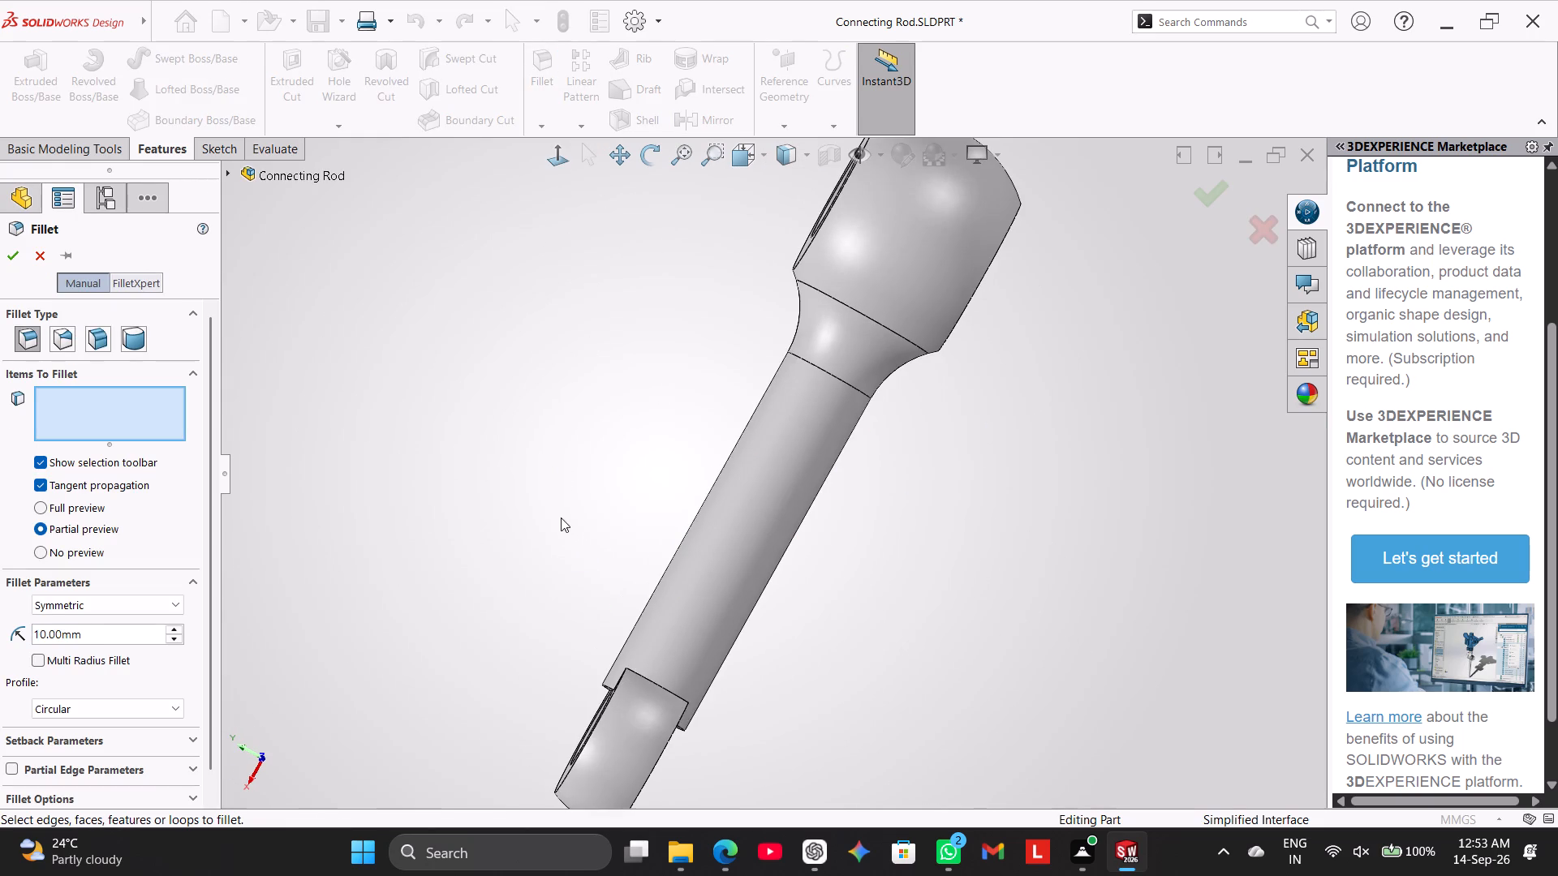
pyautogui.click(661, 687)
pyautogui.click(21, 261)
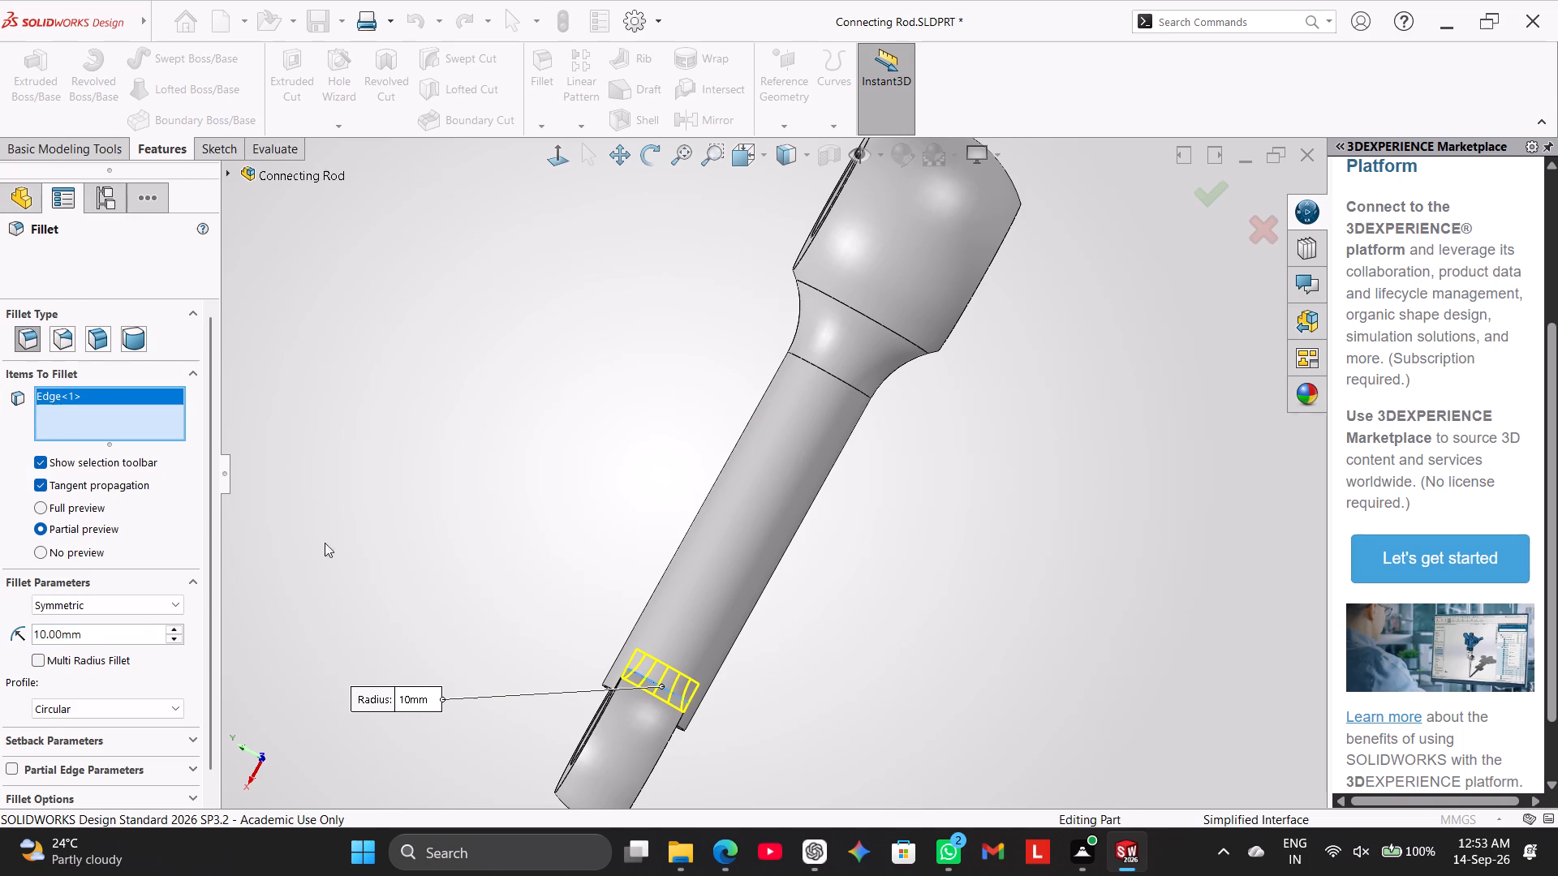
# Start a new sketch on the flat annular face of the small end, viewed normal to that face.
pyautogui.moveTo(407, 608); pyautogui.dragTo(536, 466, button='right')
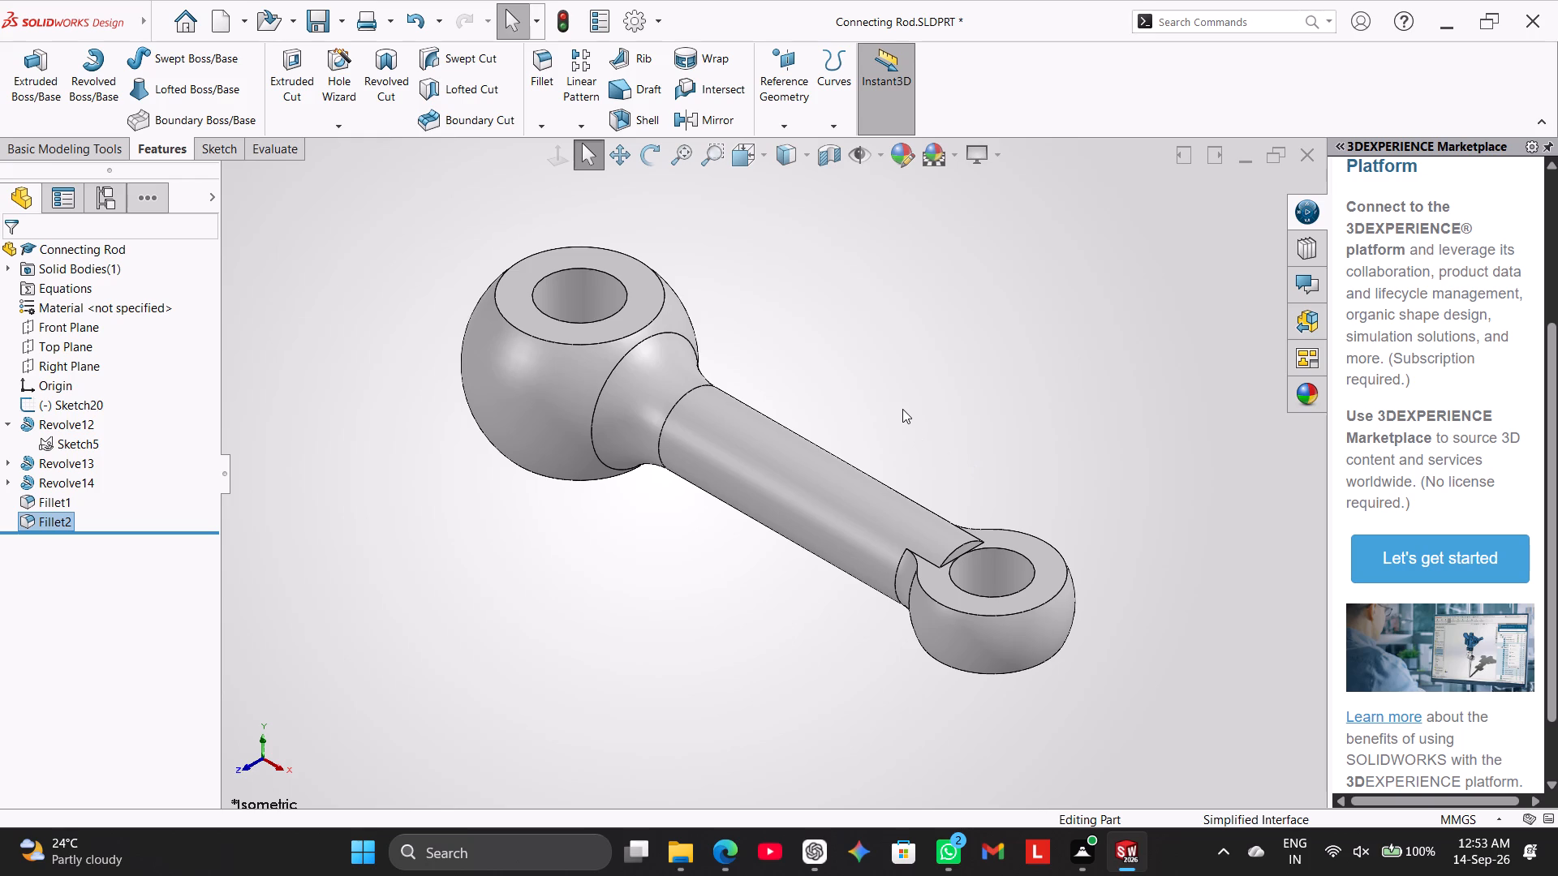
pyautogui.scroll(-1, 902, 409)
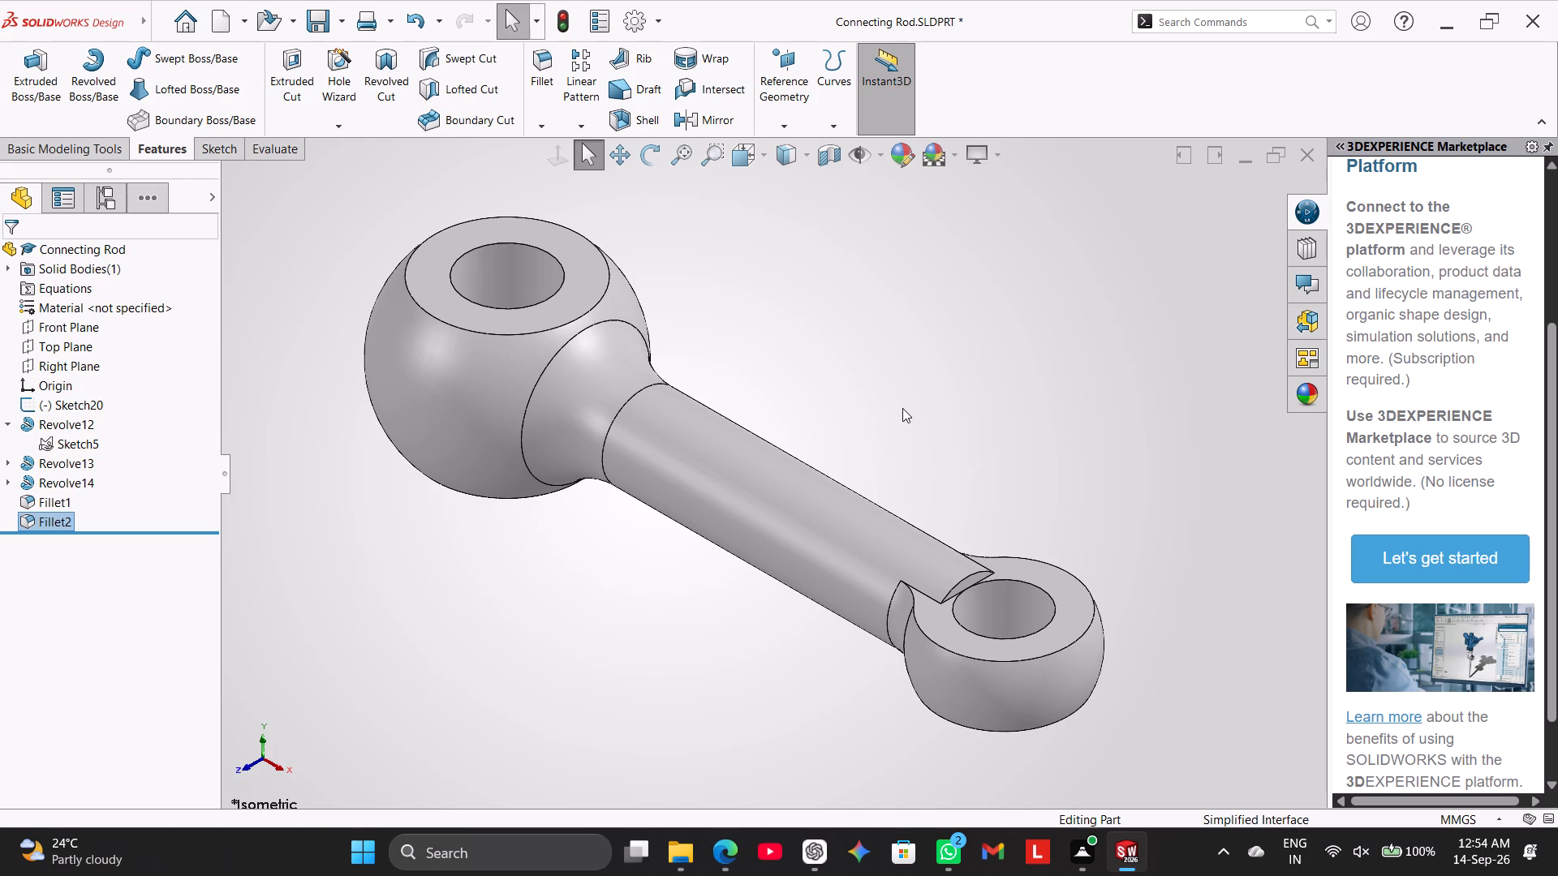
pyautogui.click(950, 624)
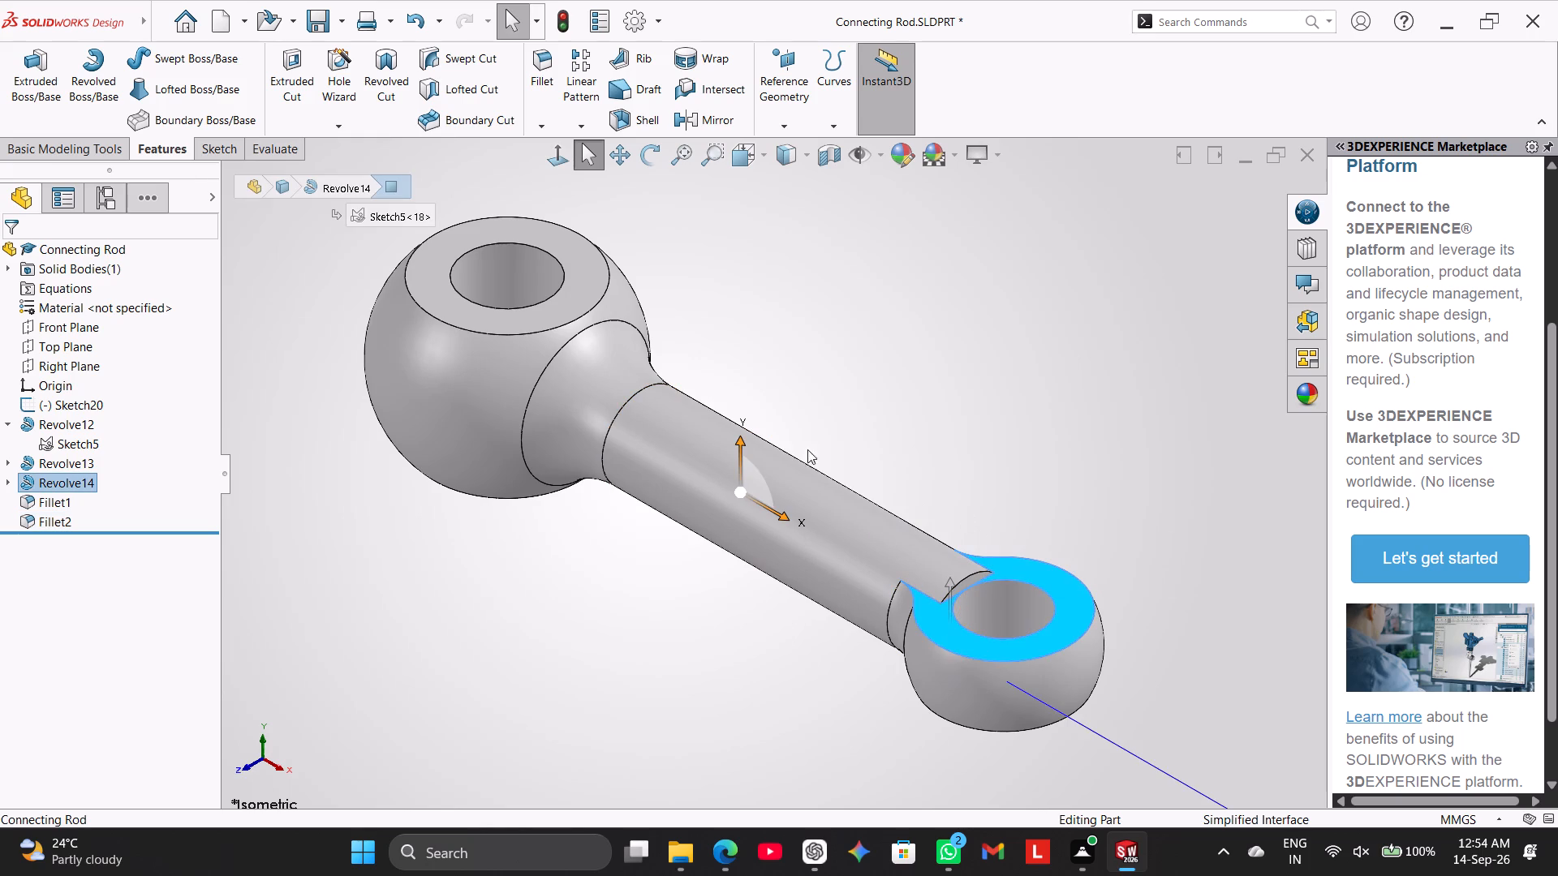
pyautogui.click(555, 154)
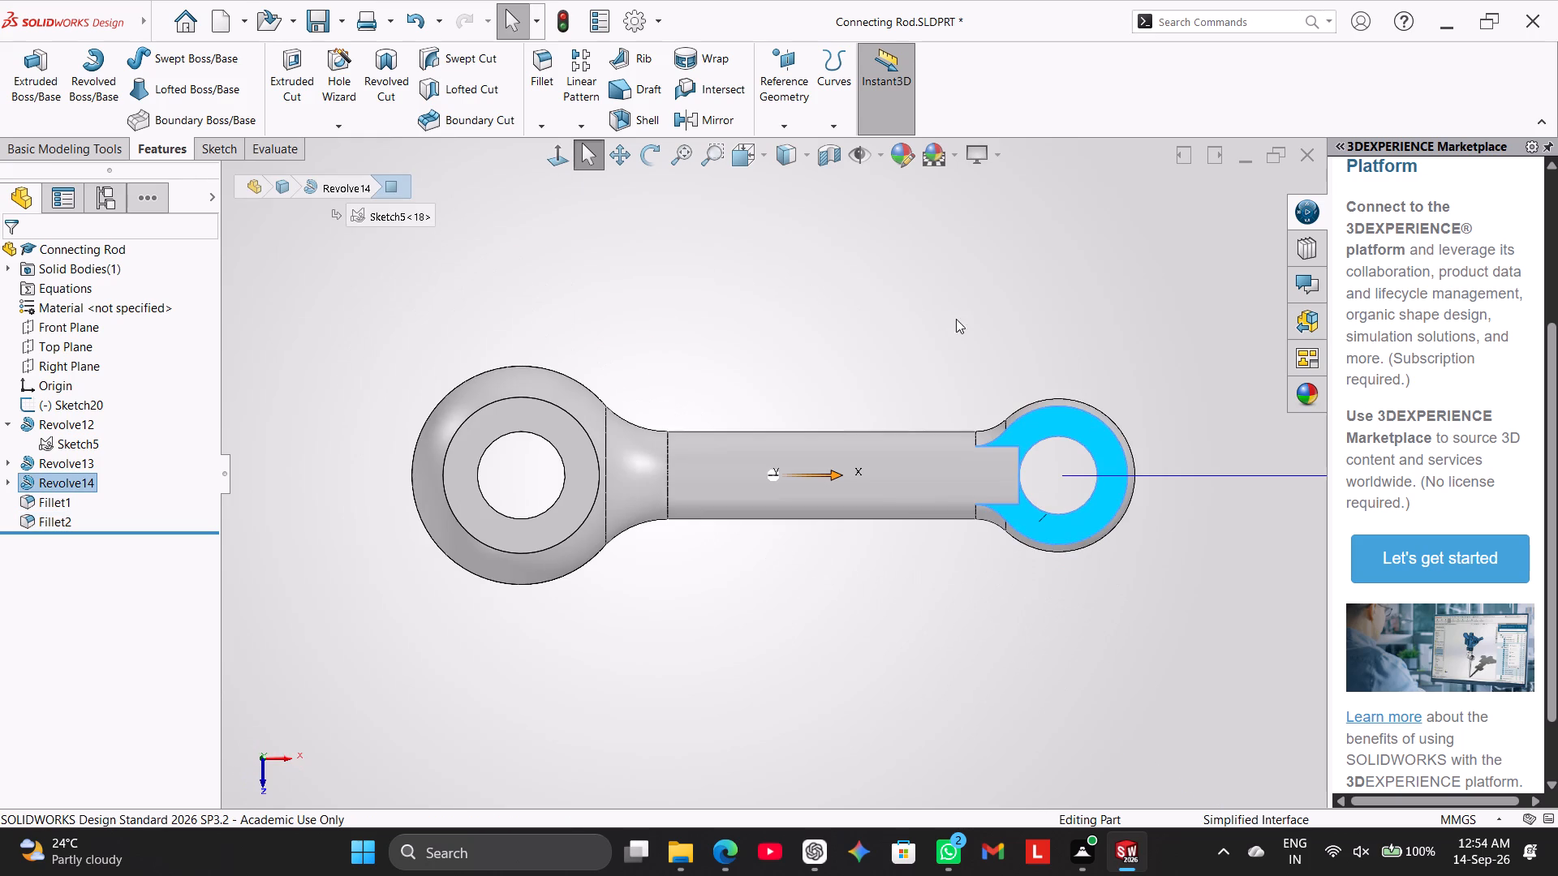
pyautogui.rightClick(971, 320)
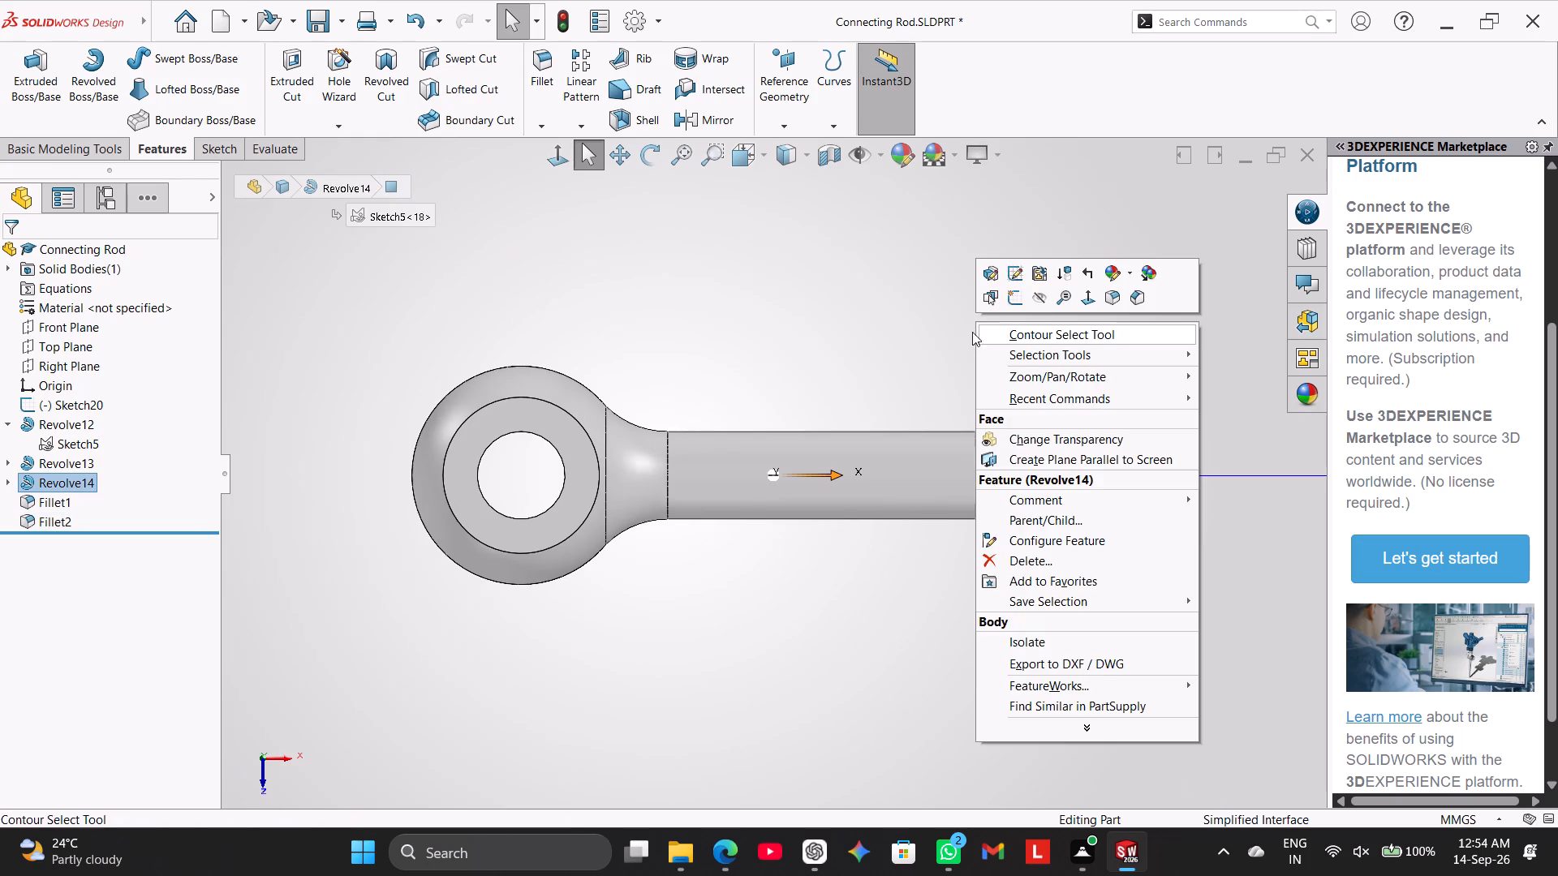
pyautogui.click(922, 326)
pyautogui.click(1031, 430)
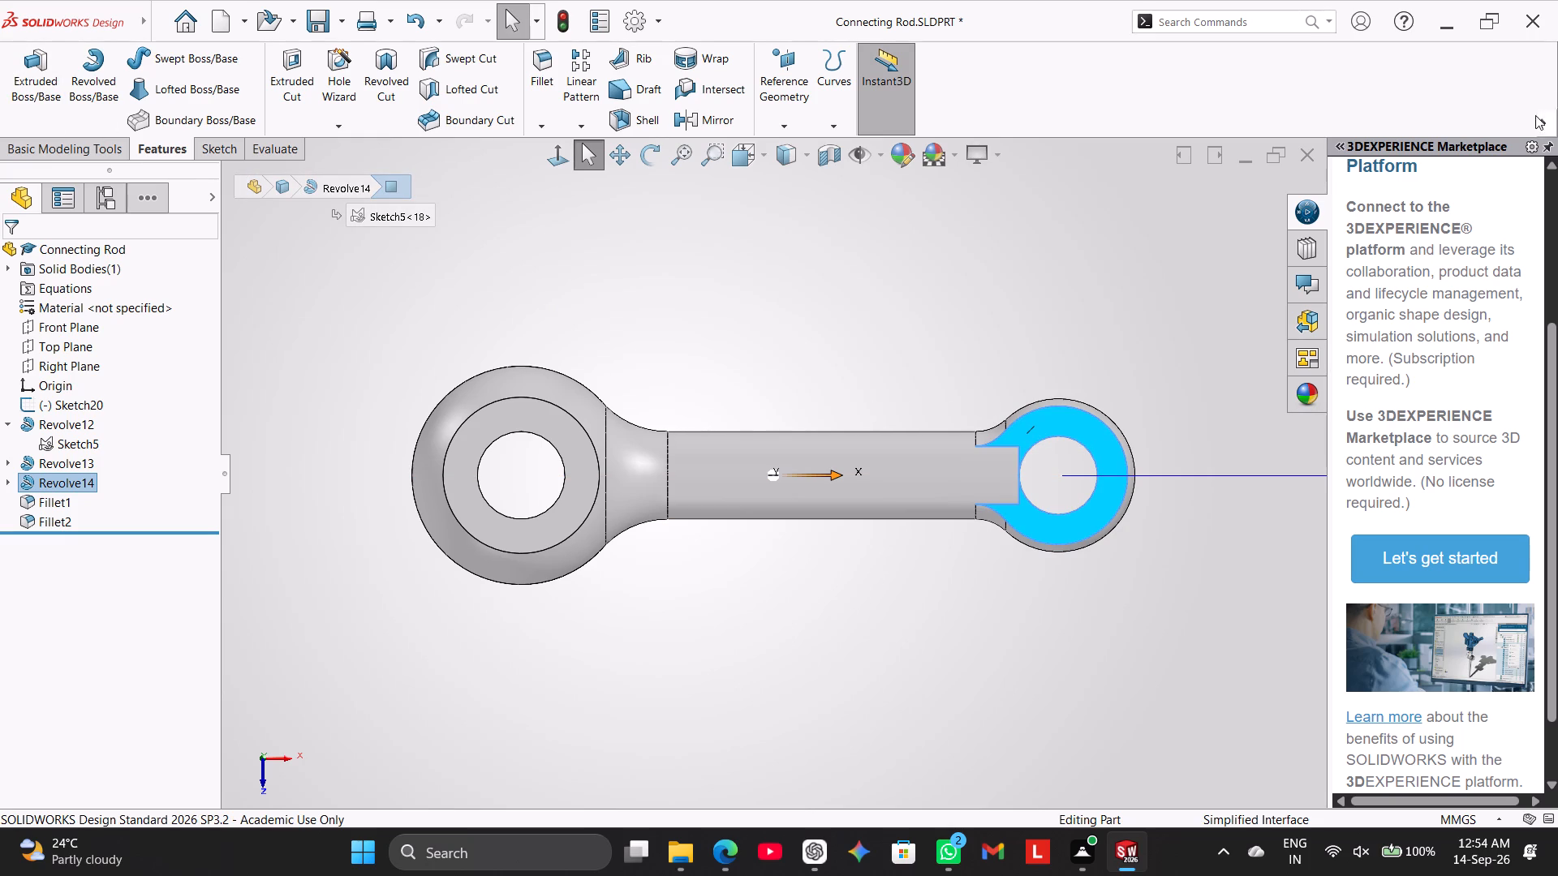
pyautogui.rightClick(1082, 423)
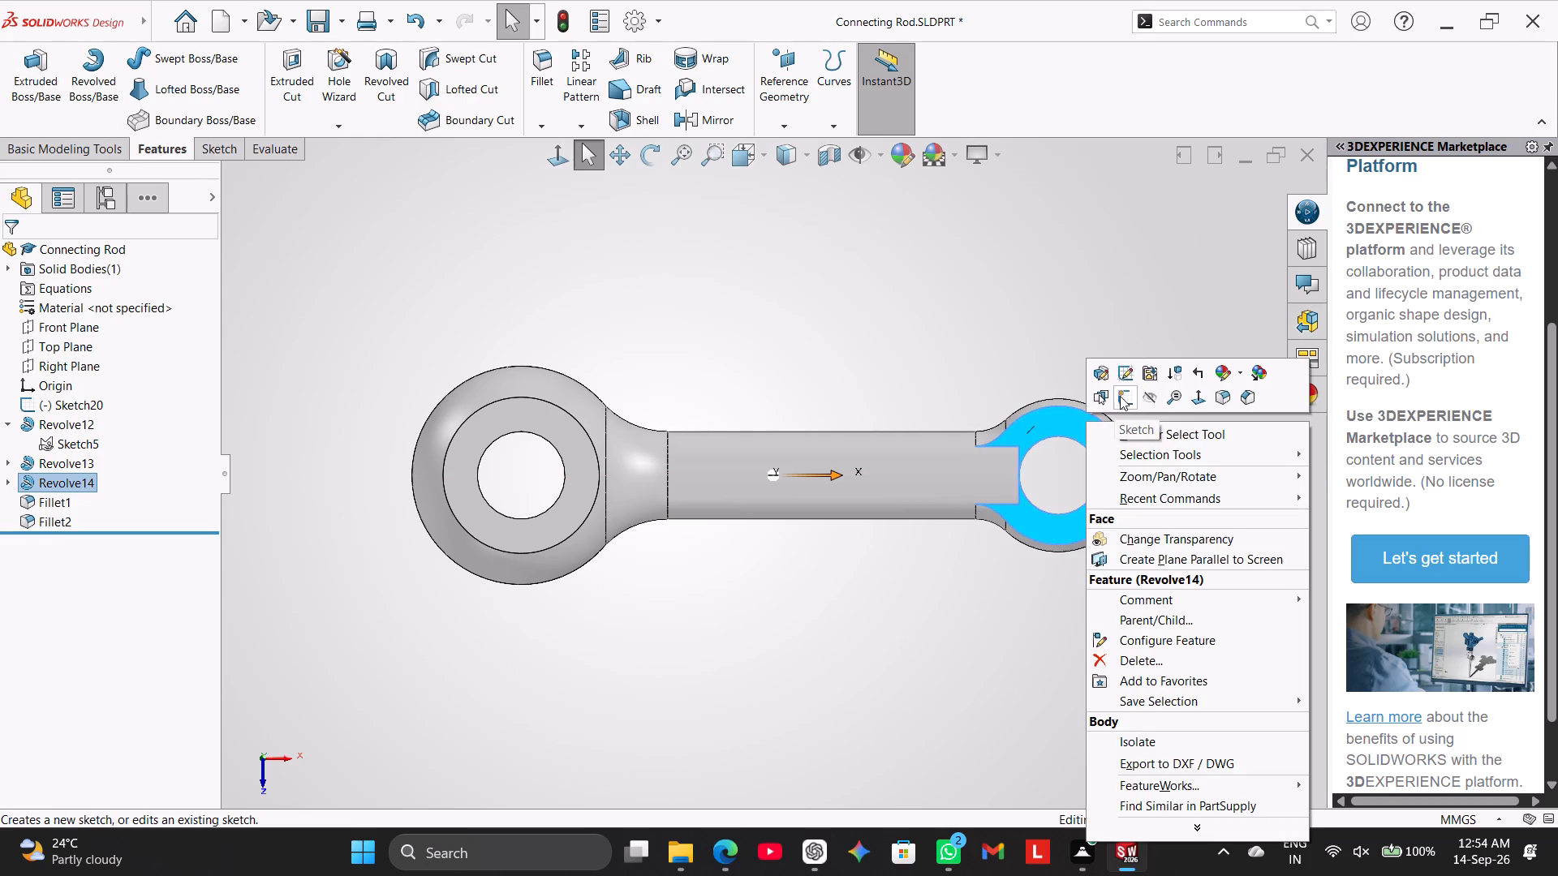
pyautogui.click(1120, 392)
pyautogui.rightClick(1075, 421)
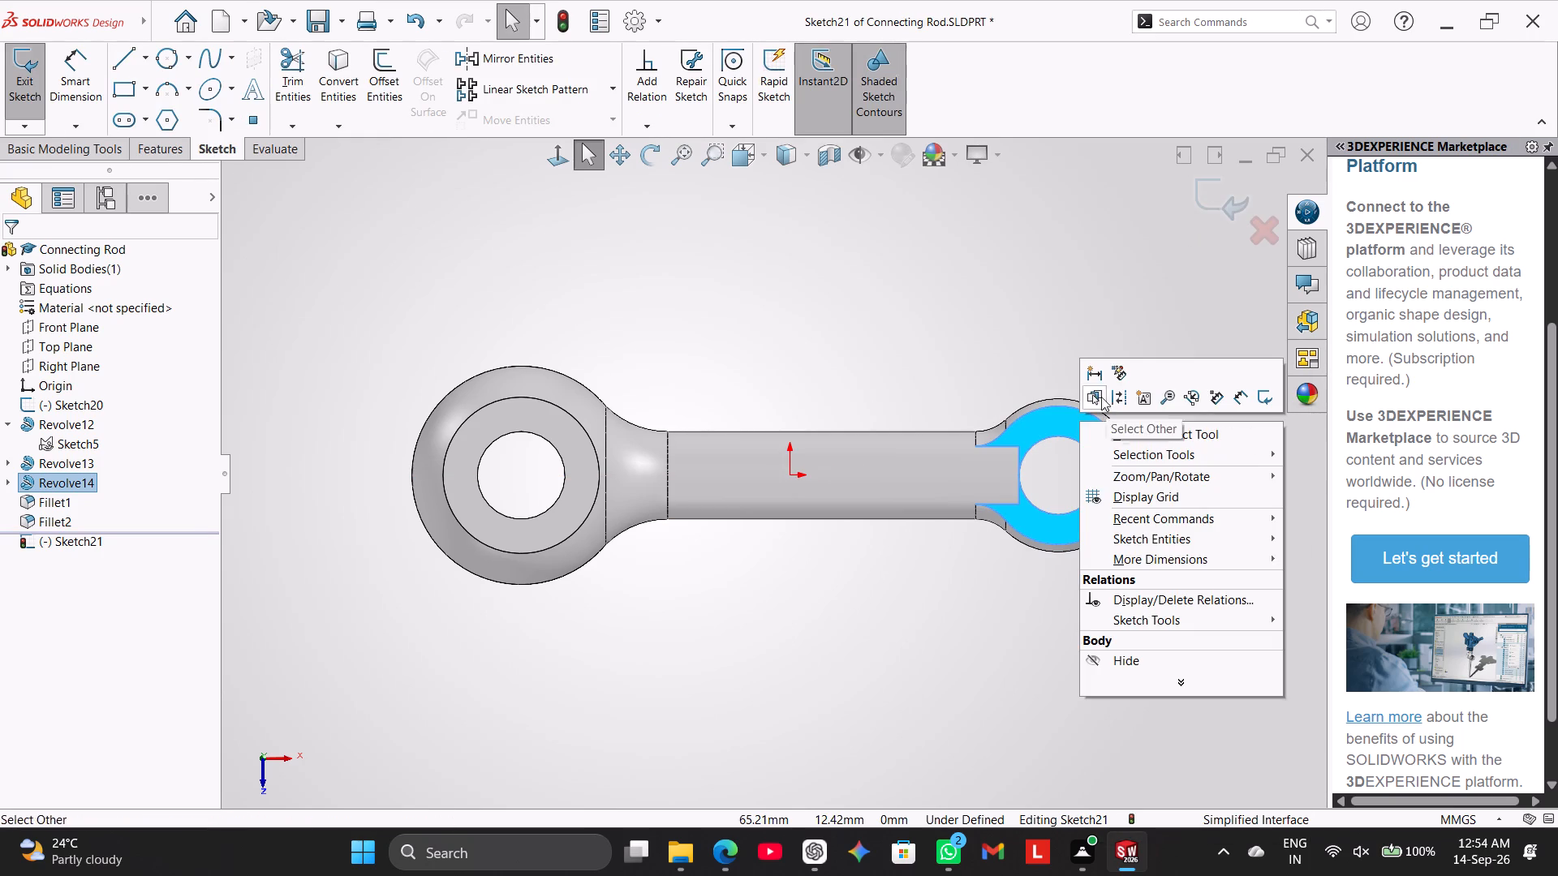
pyautogui.click(928, 287)
# Sketch a three-line U-shaped profile on the shank, about 22 mm long and 13 mm wide, joining the two inner fillet corners.
pyautogui.scroll(-4, 1121, 393)
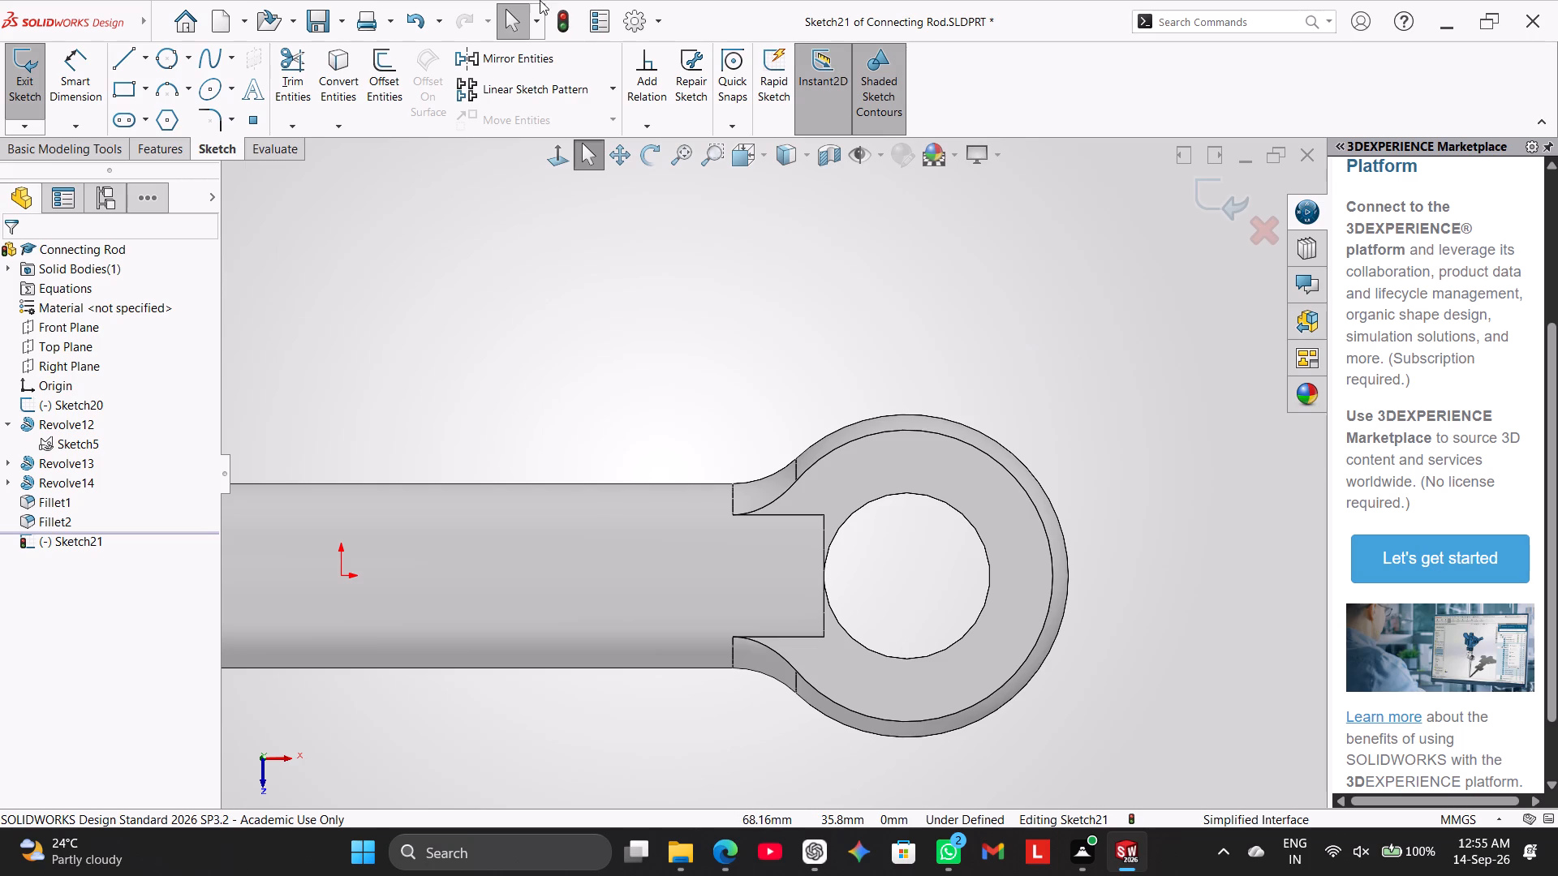
pyautogui.click(127, 63)
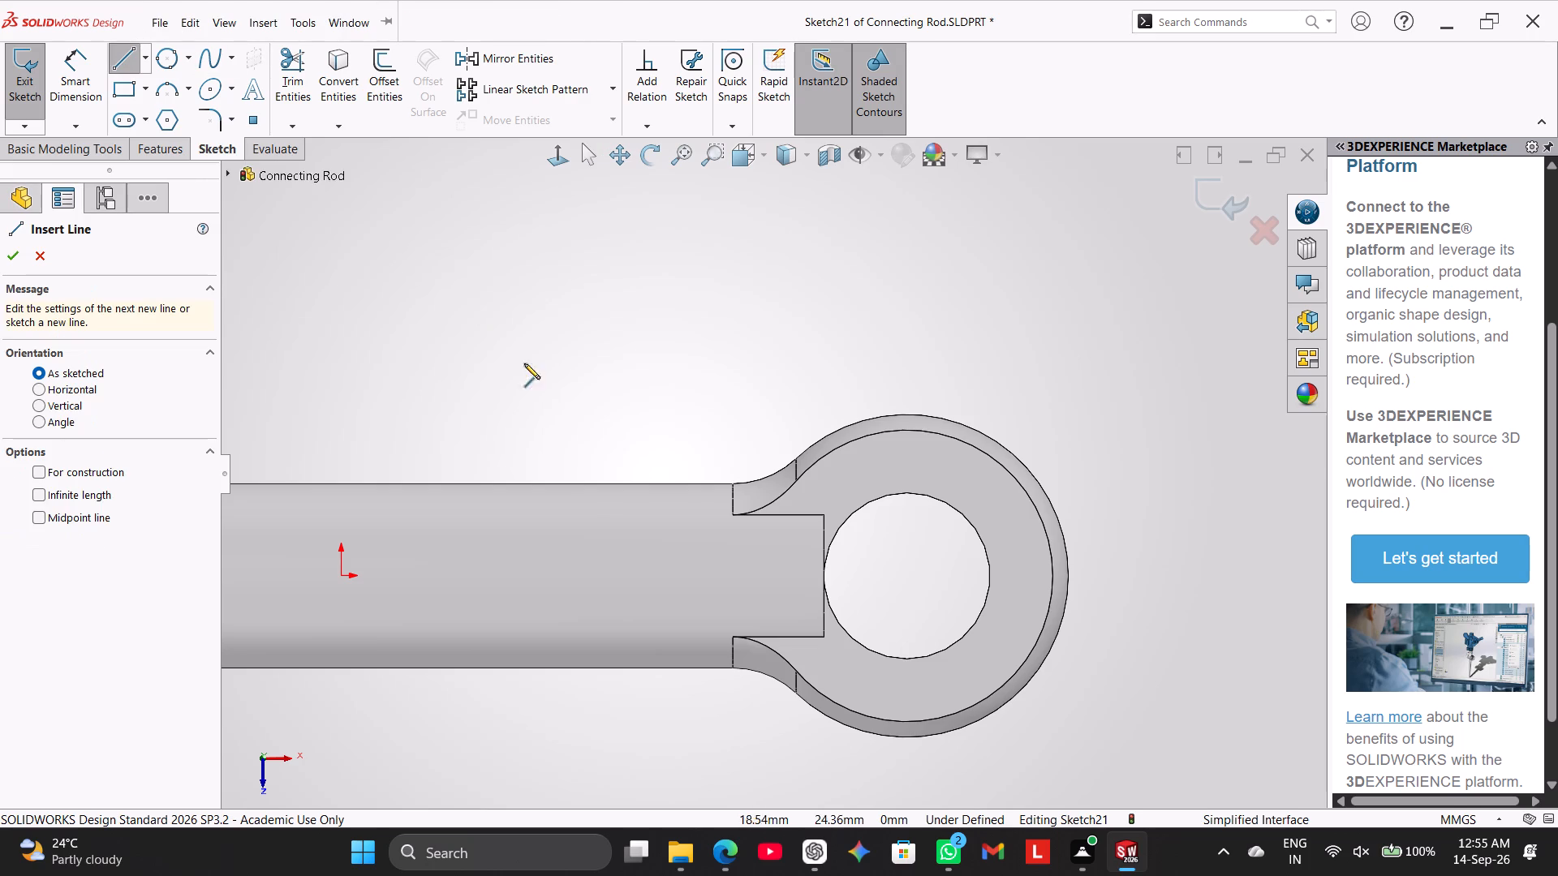
pyautogui.click(734, 514)
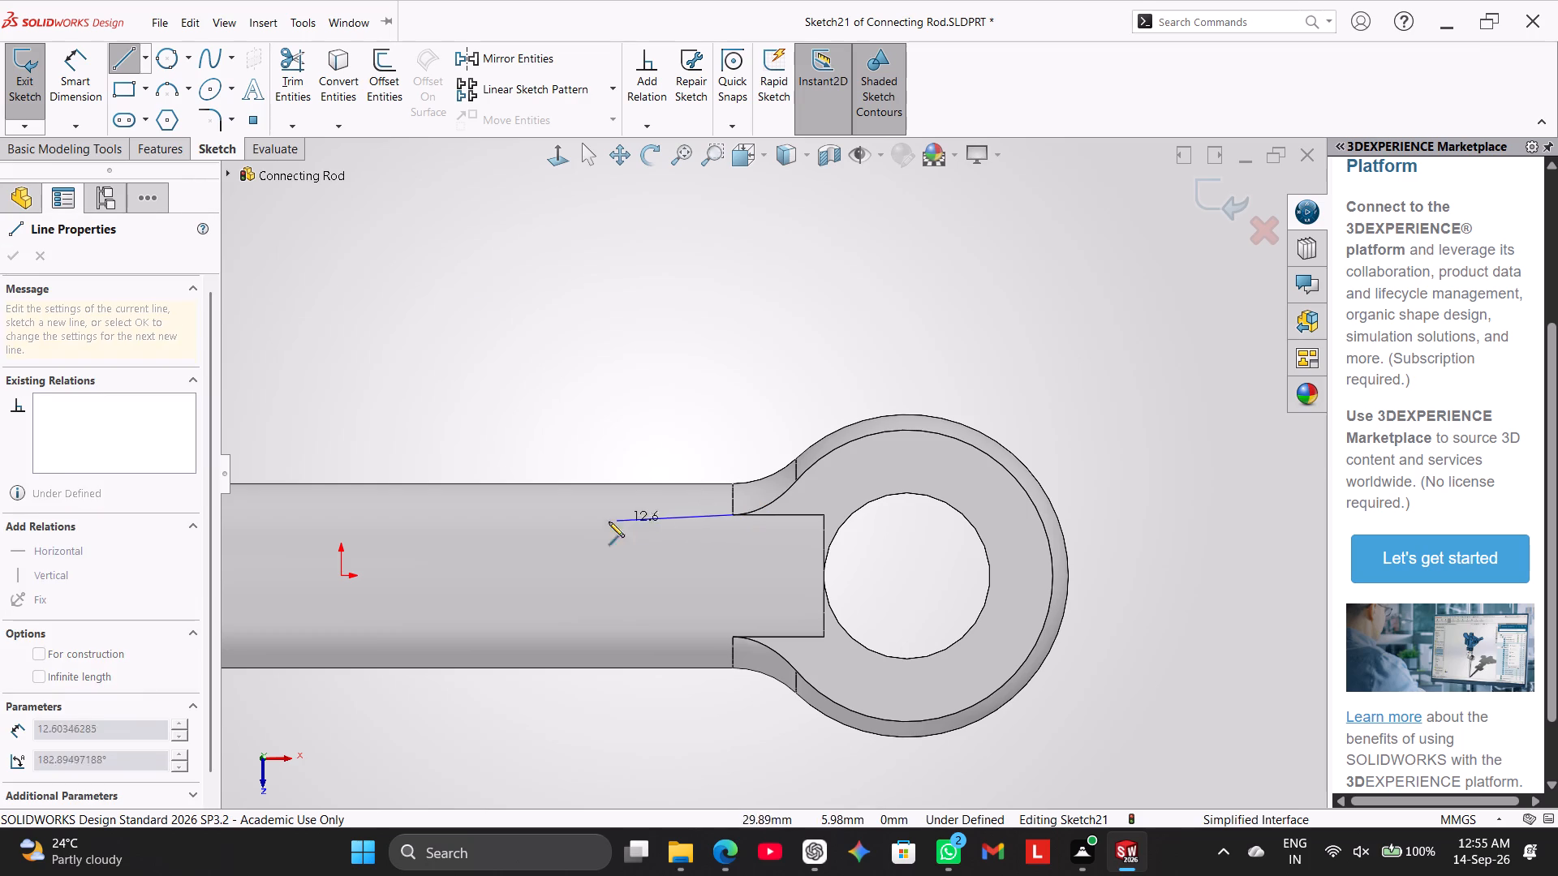
pyautogui.click(527, 514)
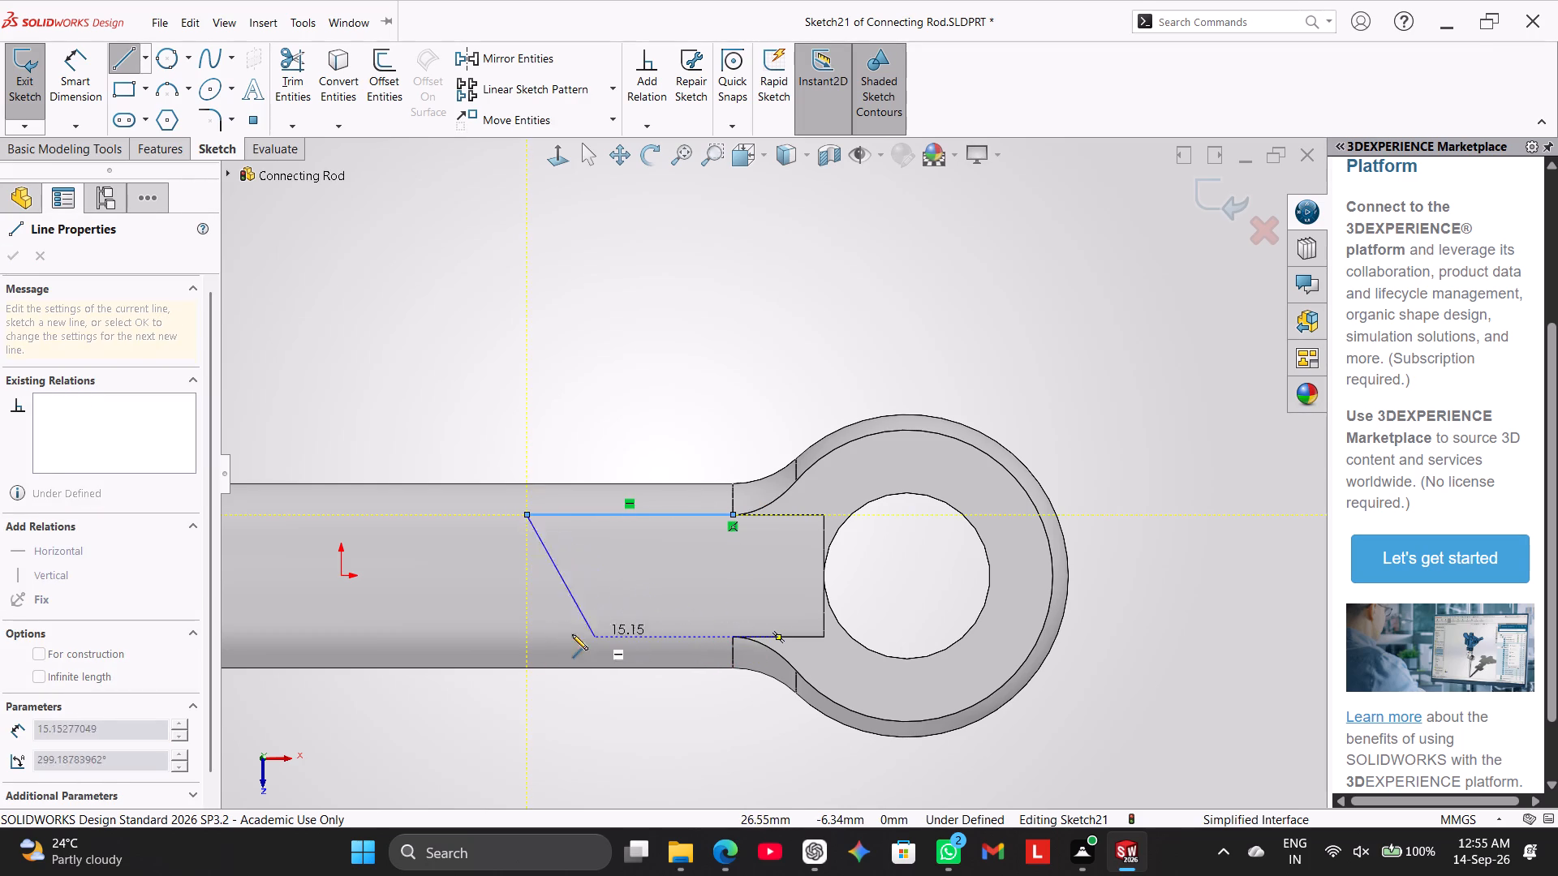
pyautogui.click(525, 634)
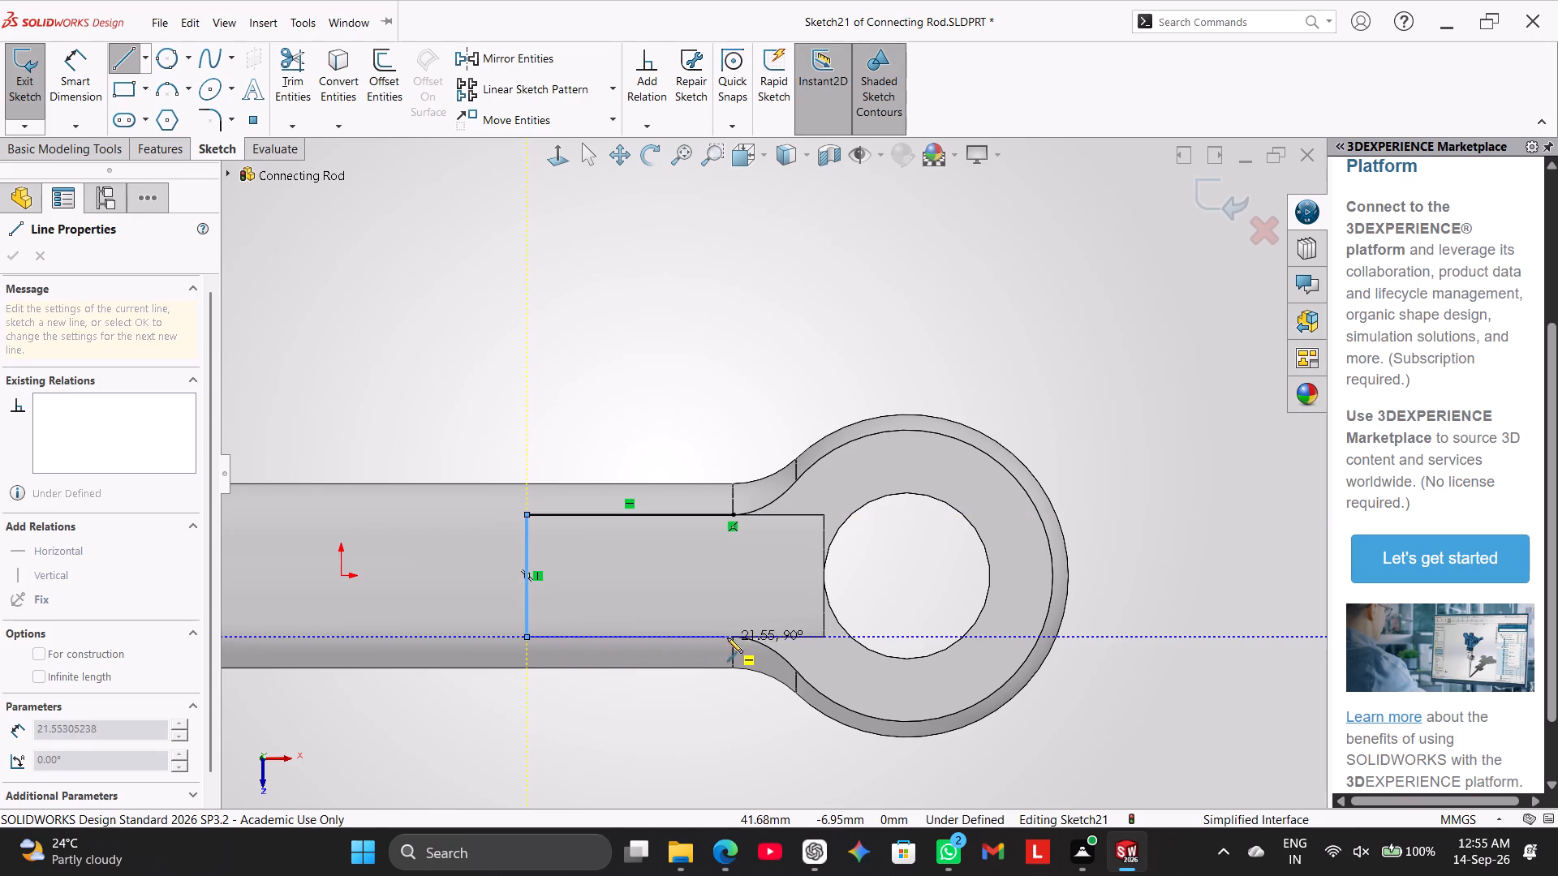
pyautogui.click(734, 634)
pyautogui.rightClick(620, 379)
pyautogui.click(696, 395)
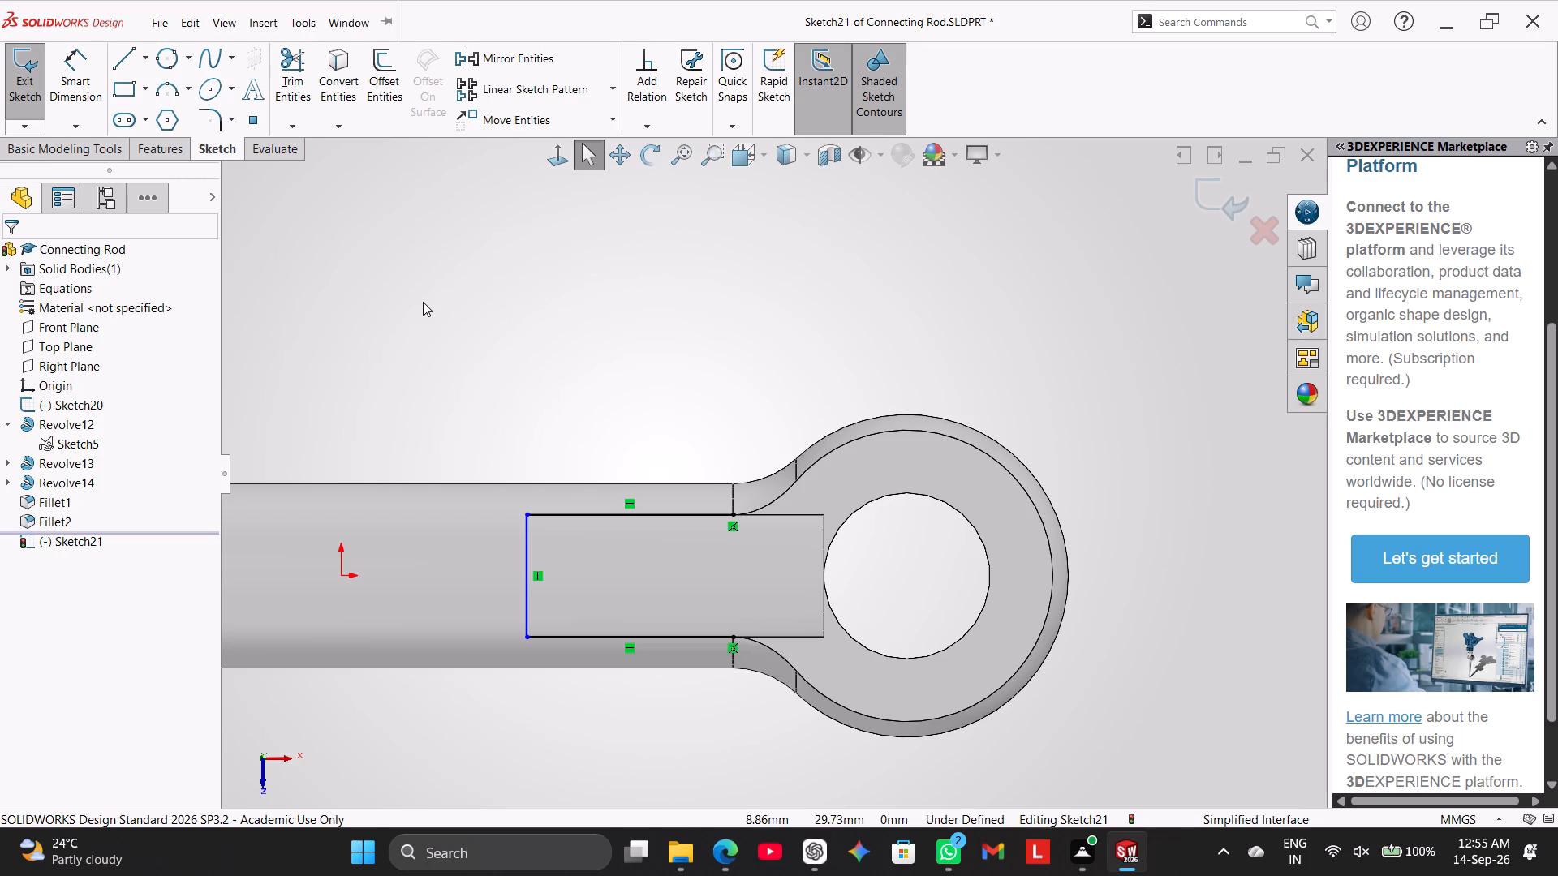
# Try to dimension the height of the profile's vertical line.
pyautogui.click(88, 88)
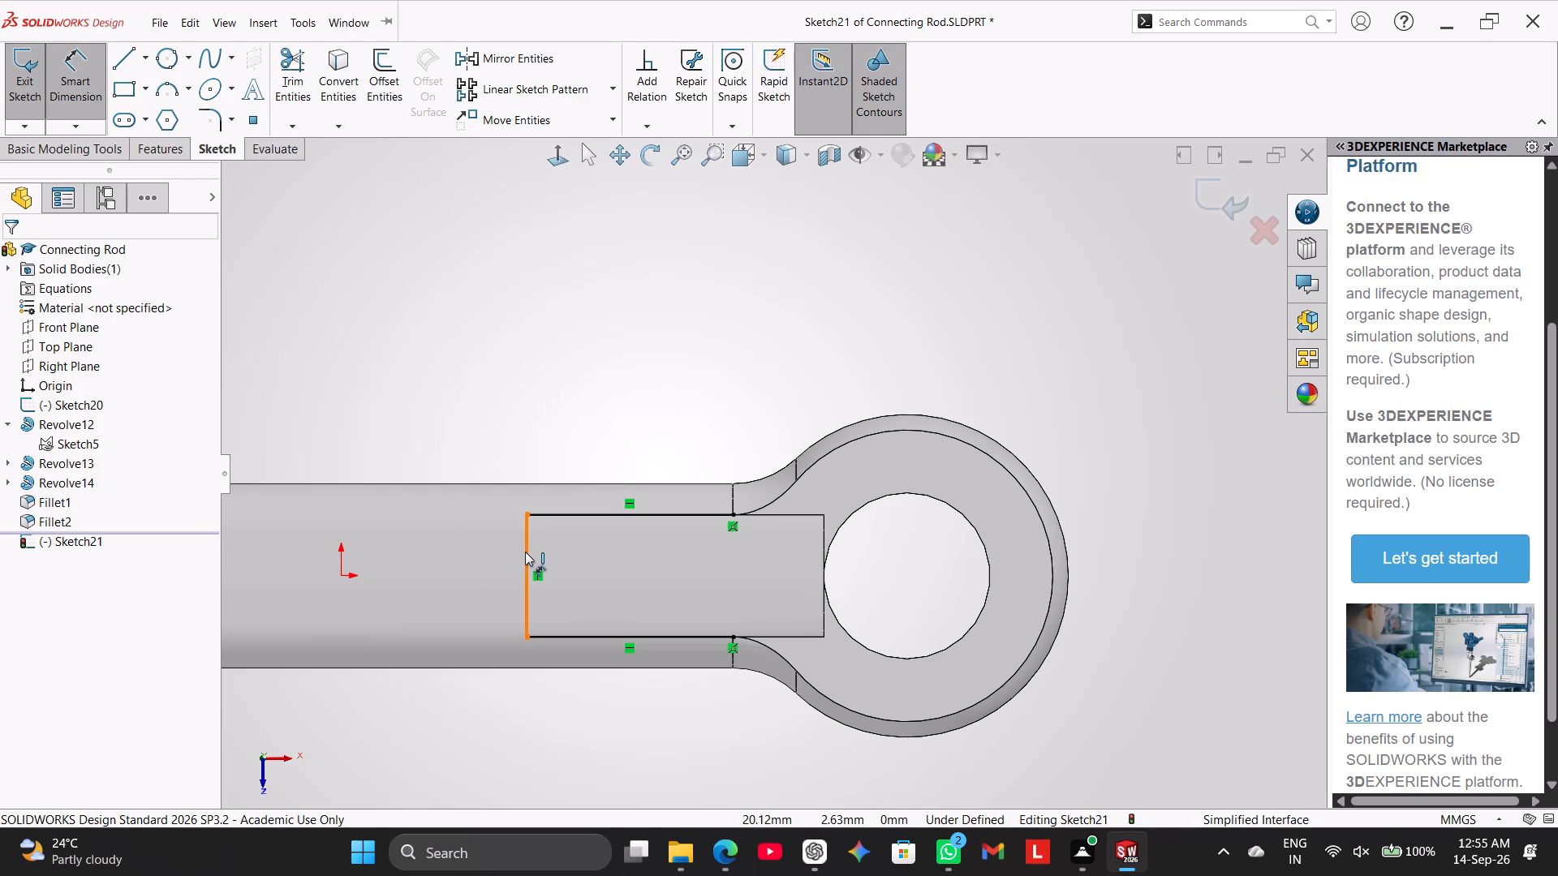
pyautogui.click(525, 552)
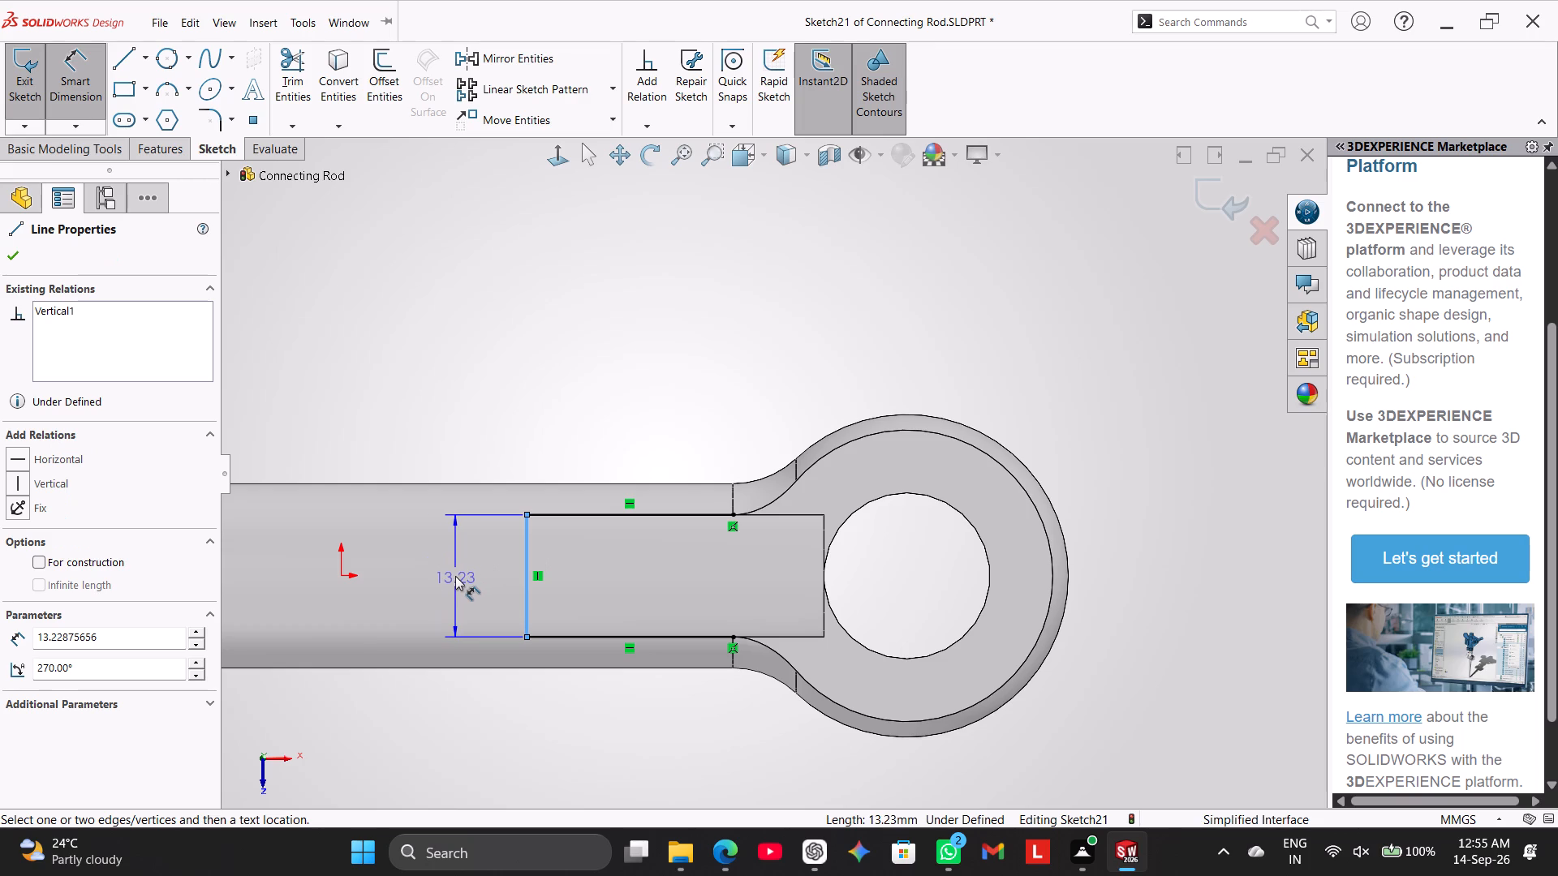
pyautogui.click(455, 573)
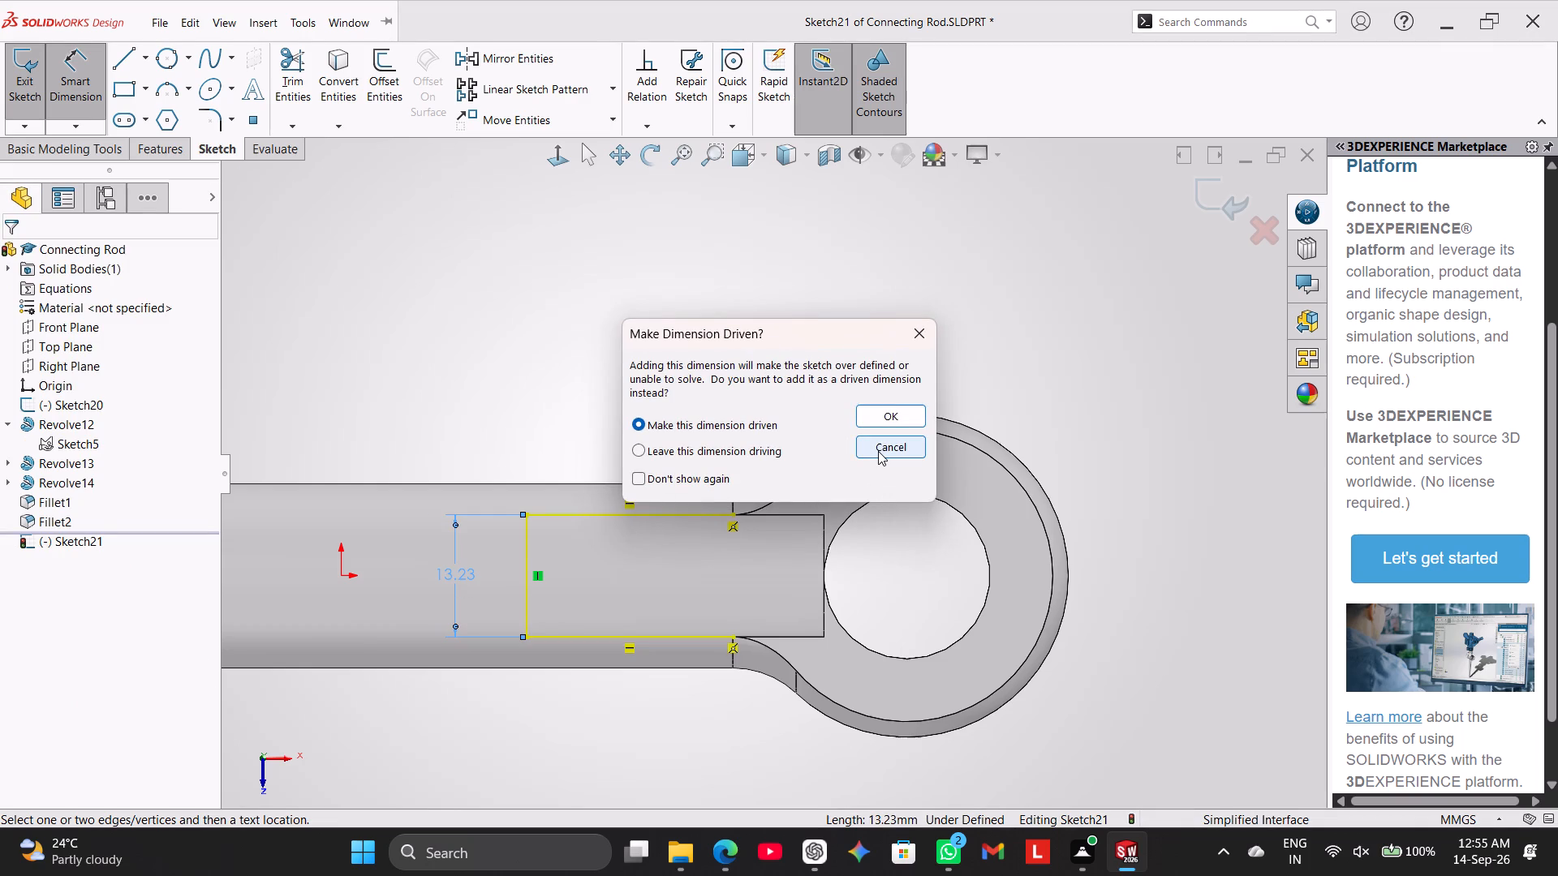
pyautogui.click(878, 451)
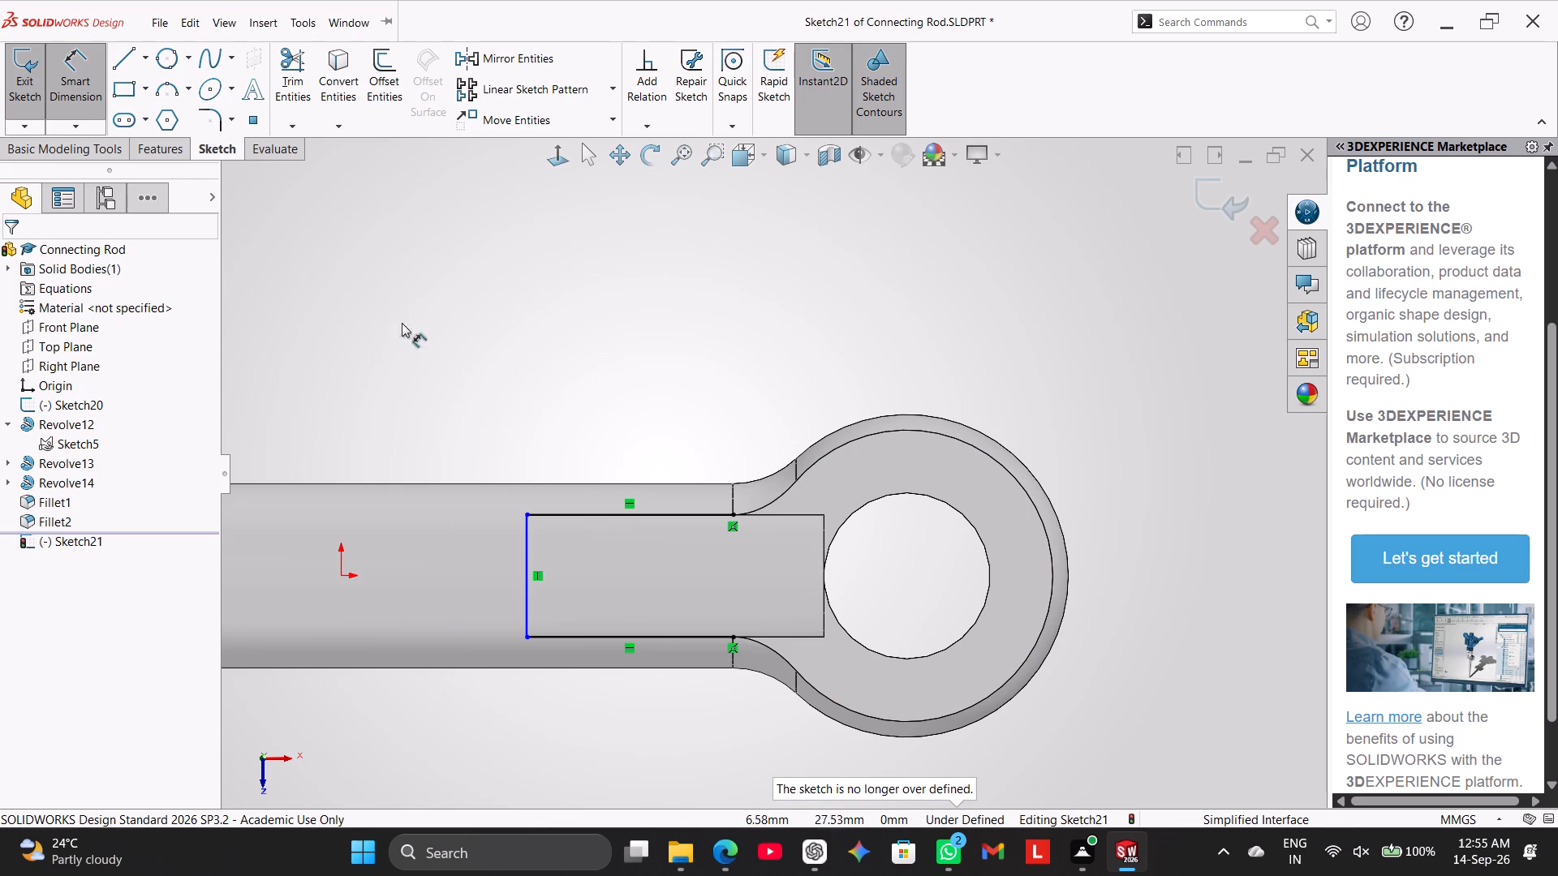
# Dimension the length of the profile's lower horizontal line.
pyautogui.moveTo(663, 639); pyautogui.dragTo(661, 676)
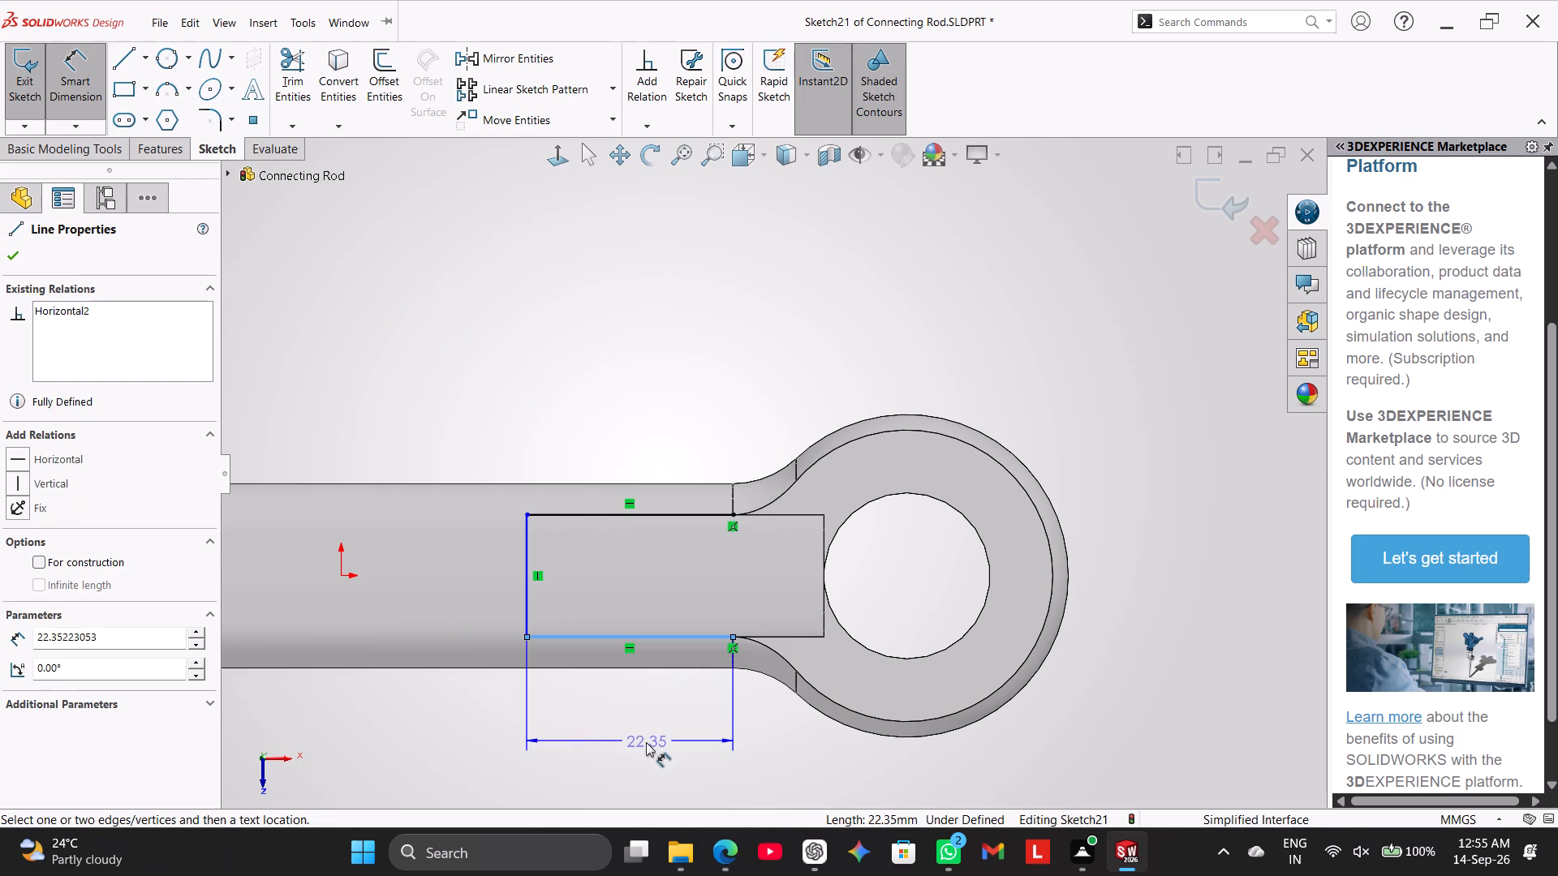
pyautogui.click(633, 741)
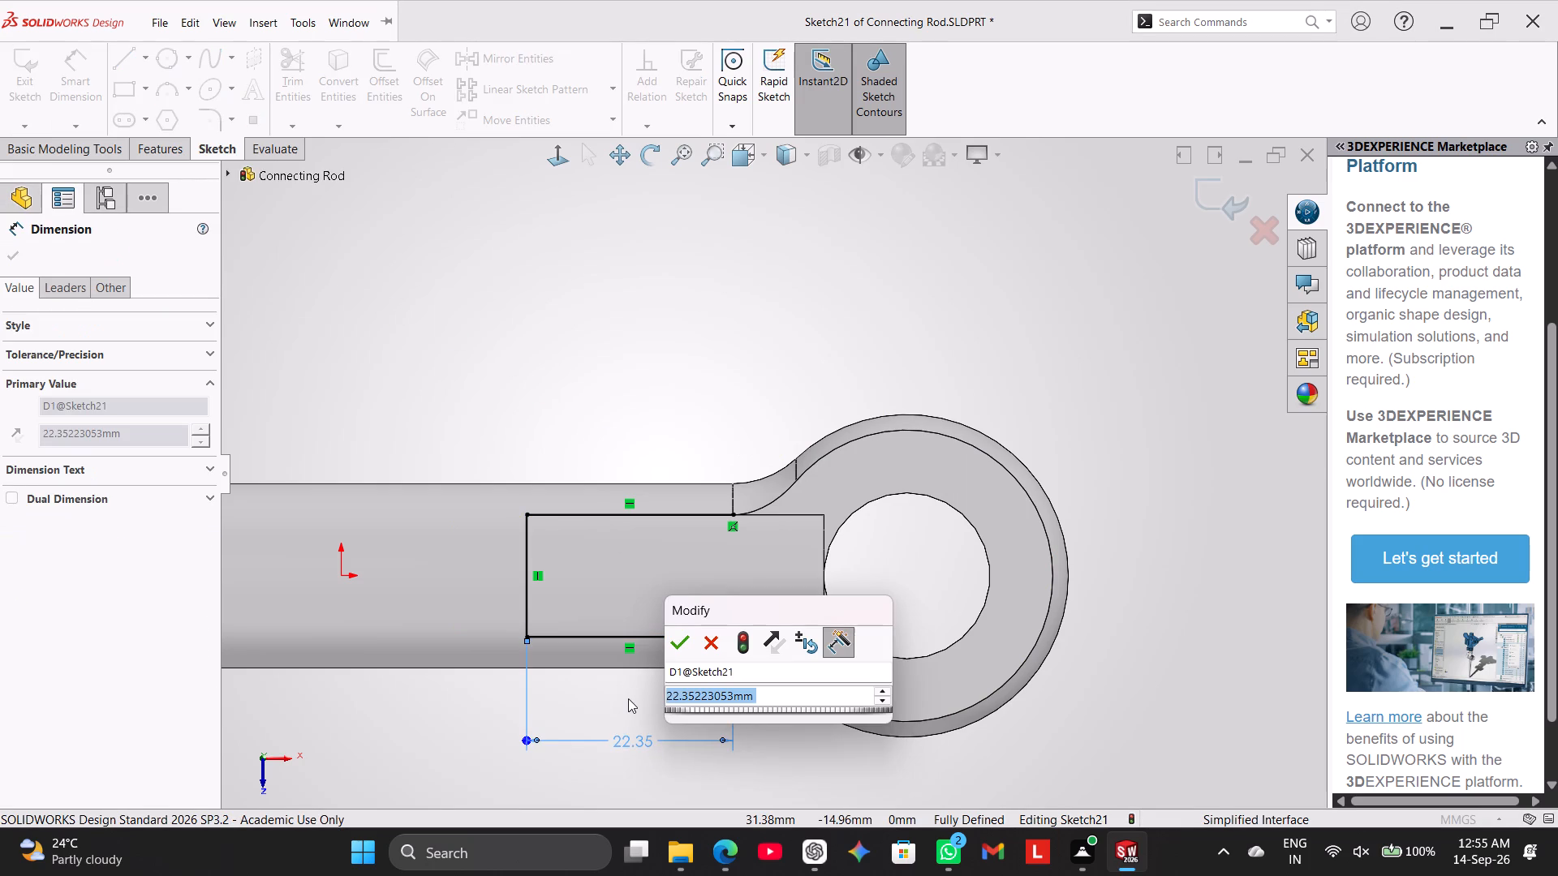
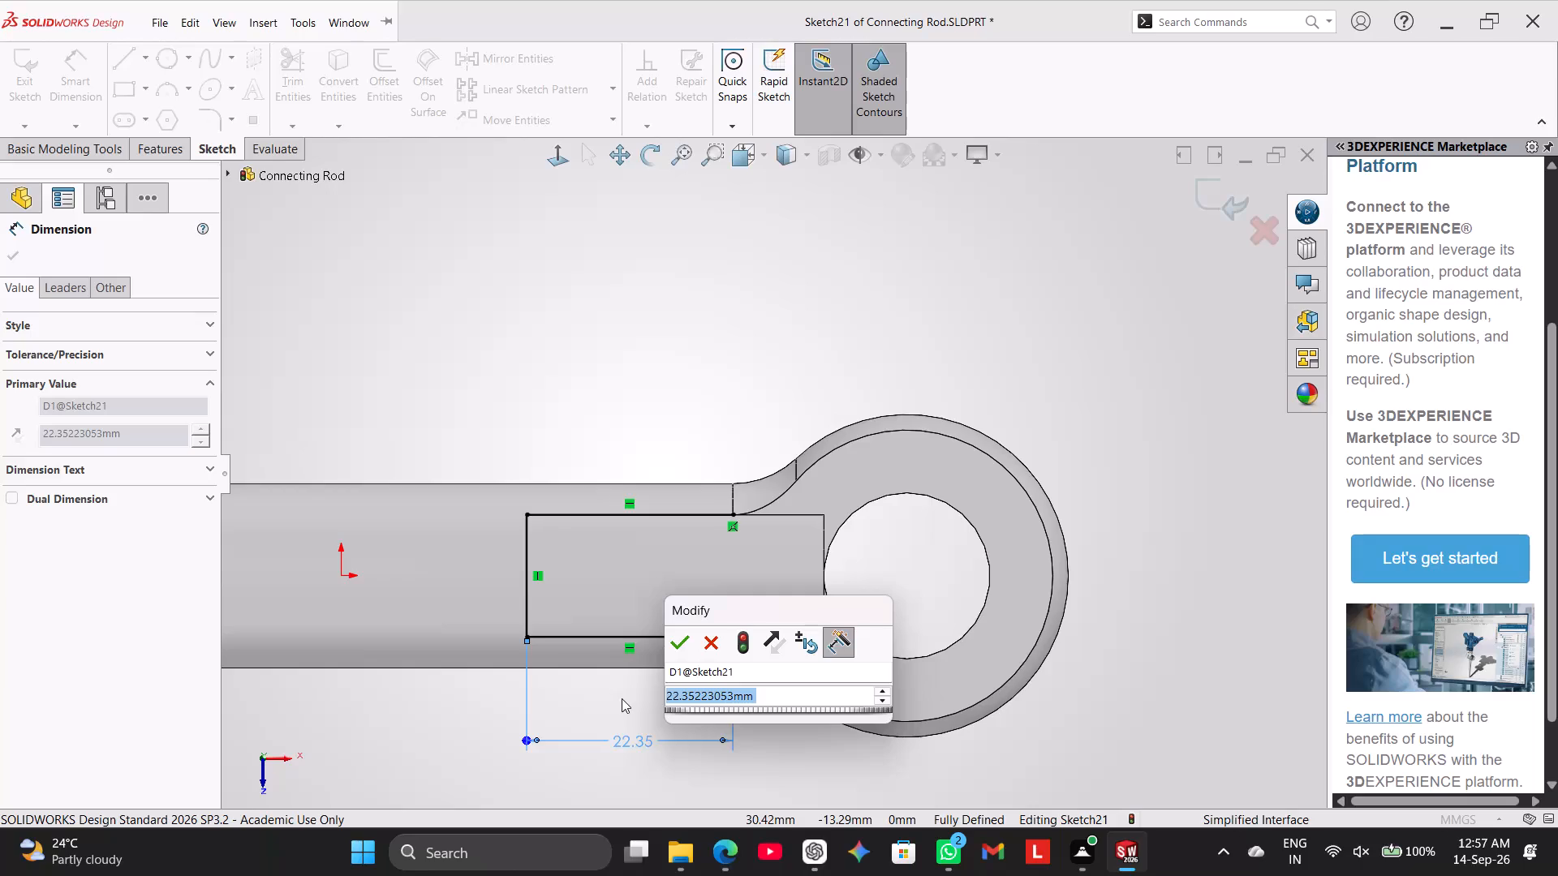
# Dismiss the value edit and delete the horizontal length dimension beneath the open rectangular profile on the rod shank.
pyautogui.click(715, 646)
pyautogui.rightClick(612, 743)
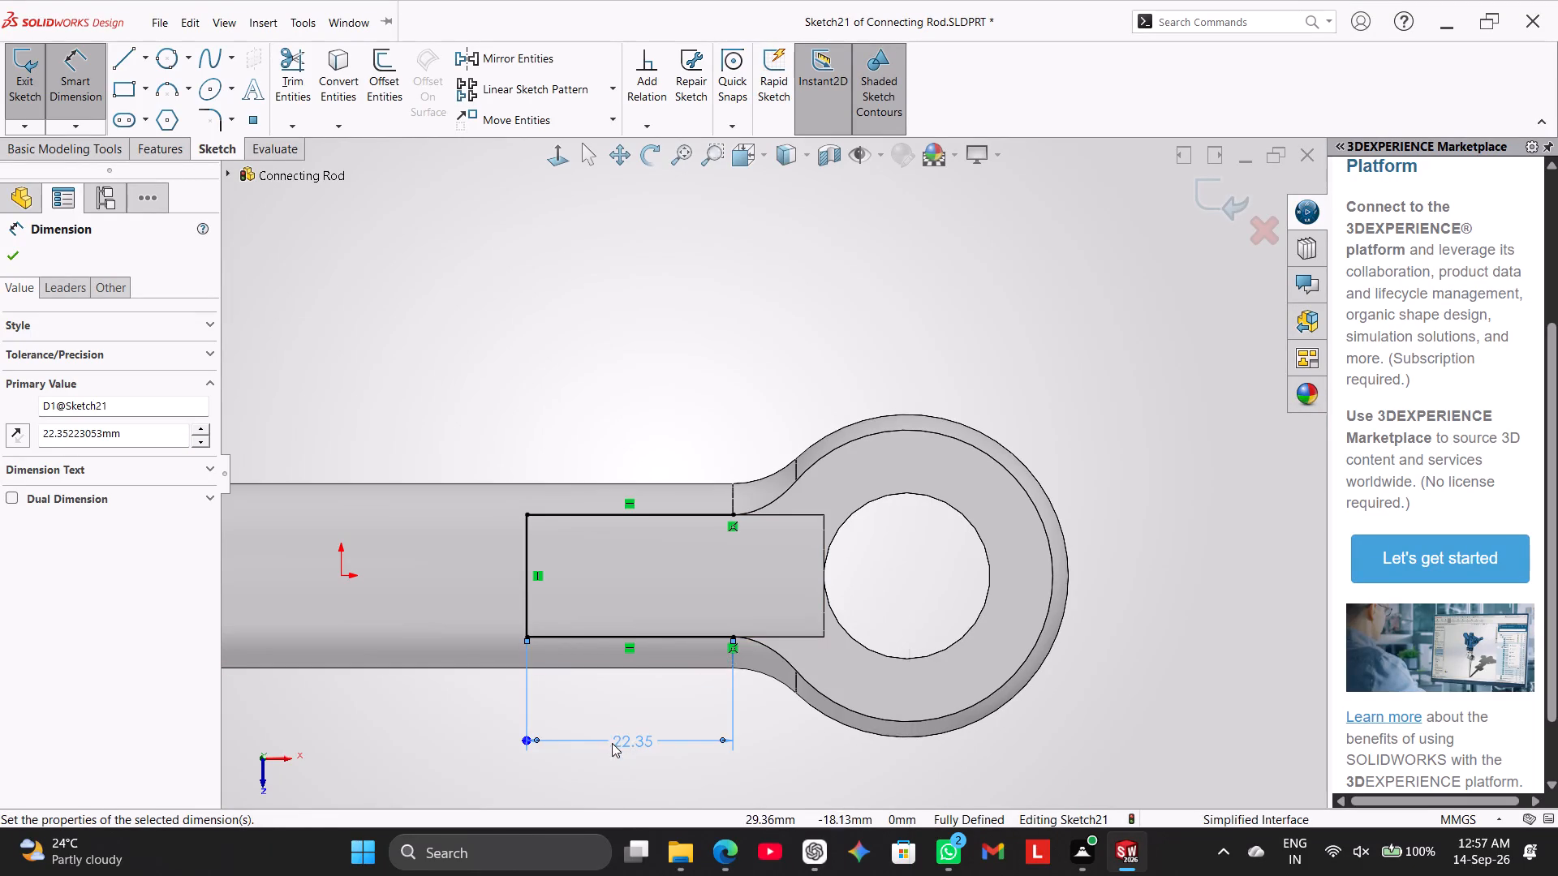
pyautogui.click(677, 736)
pyautogui.rightClick(645, 736)
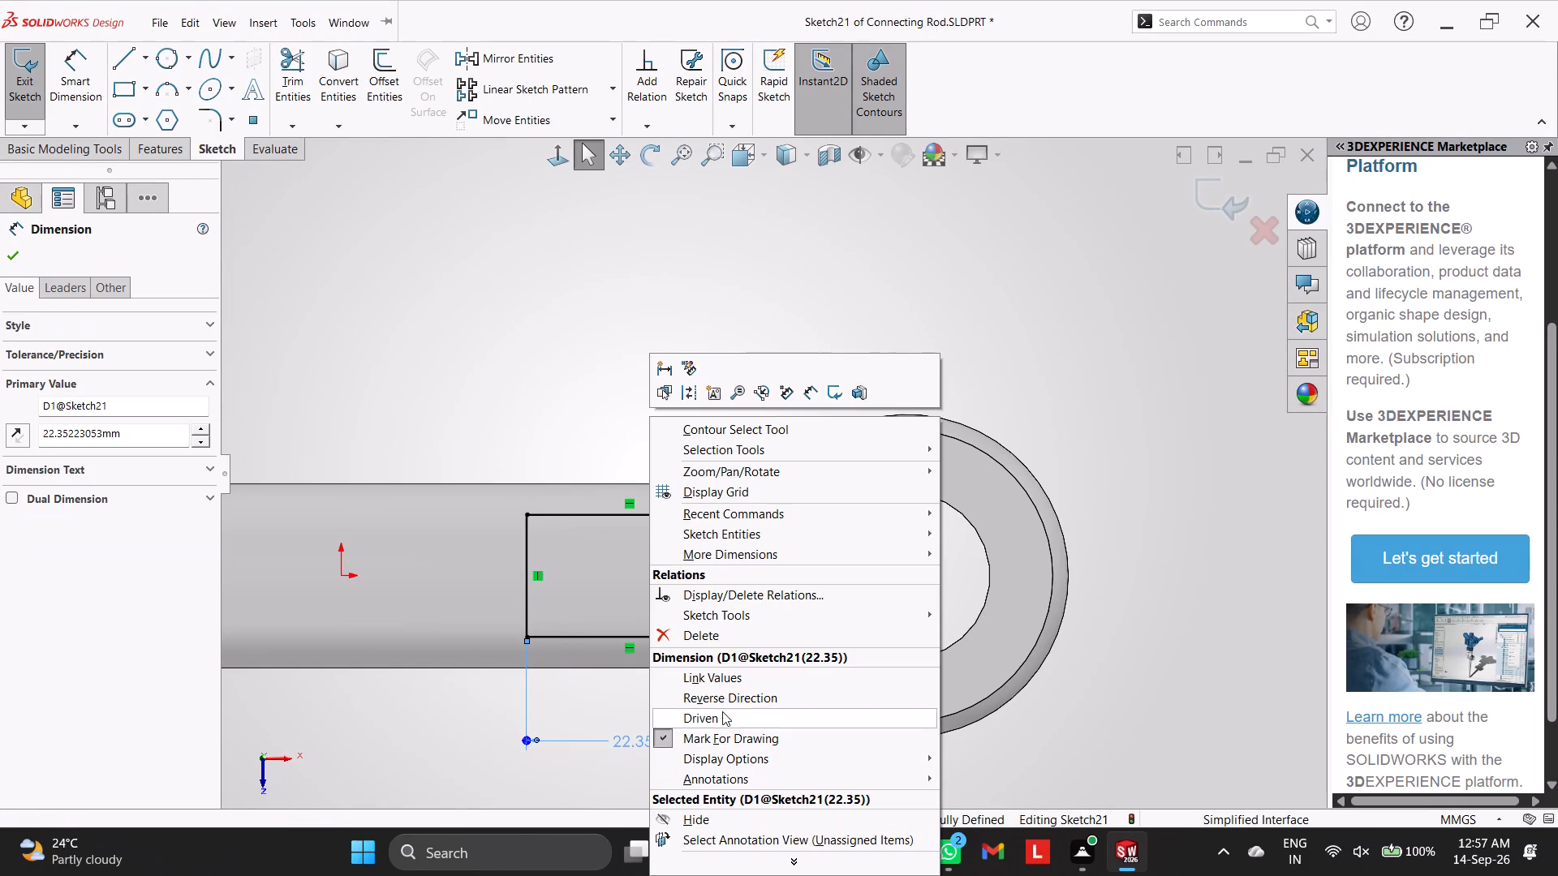
pyautogui.click(738, 635)
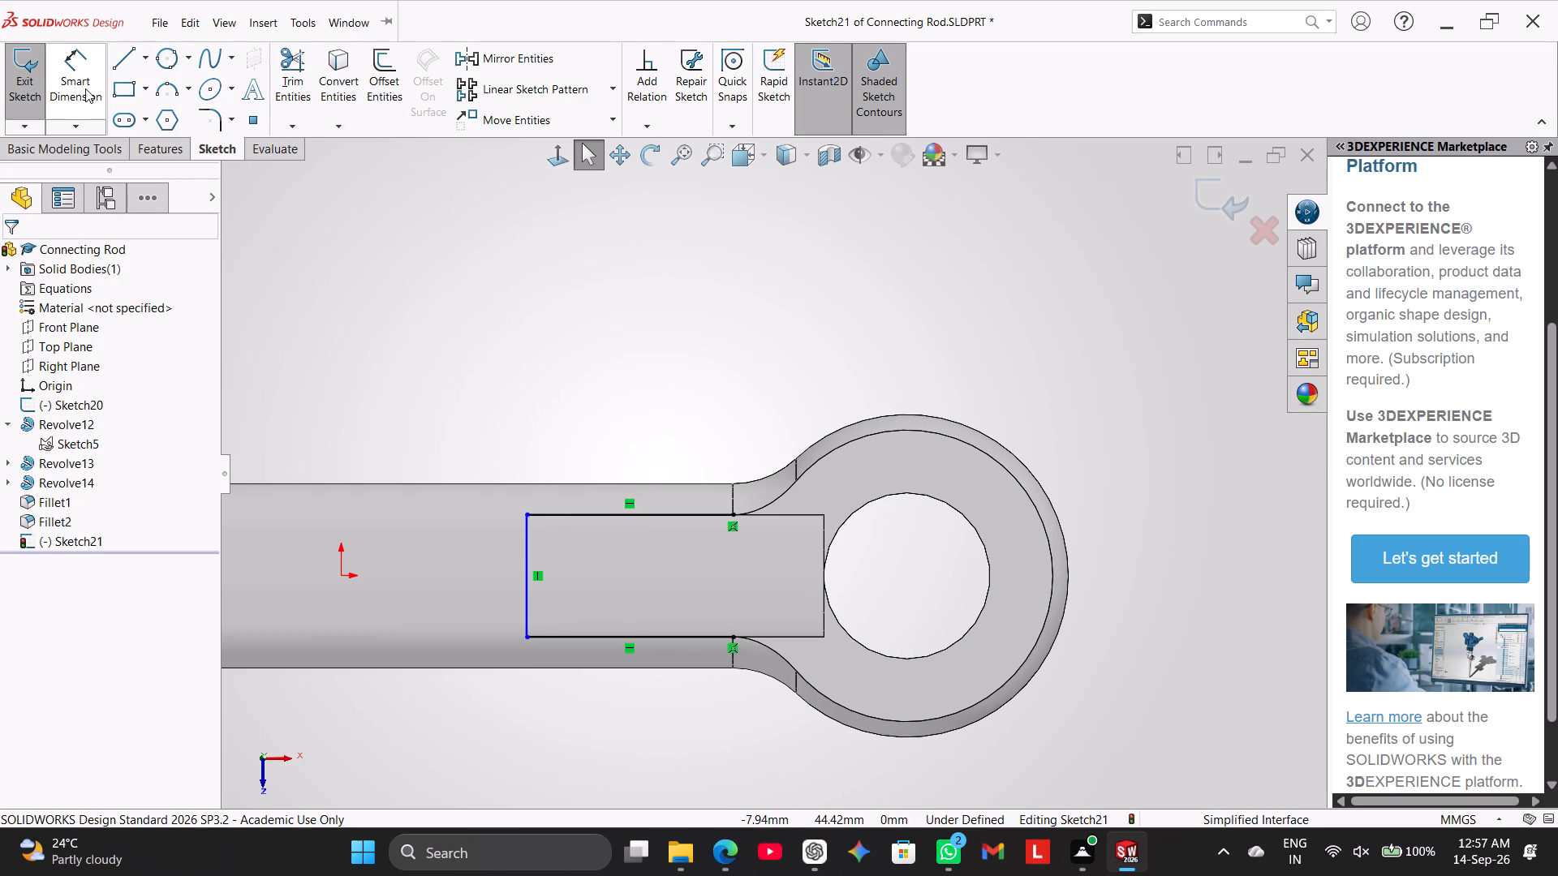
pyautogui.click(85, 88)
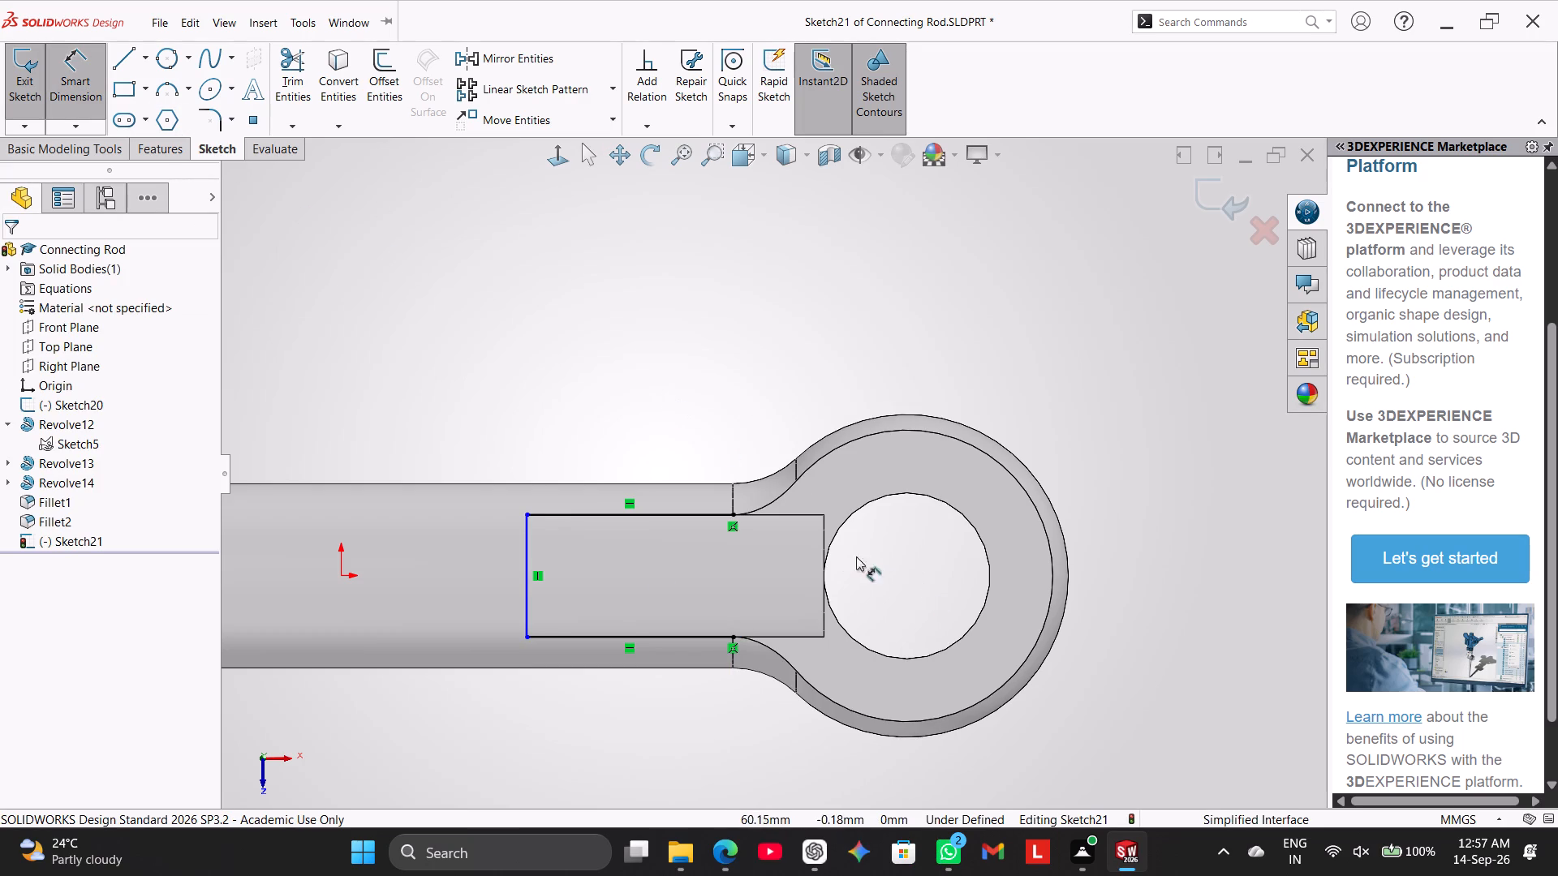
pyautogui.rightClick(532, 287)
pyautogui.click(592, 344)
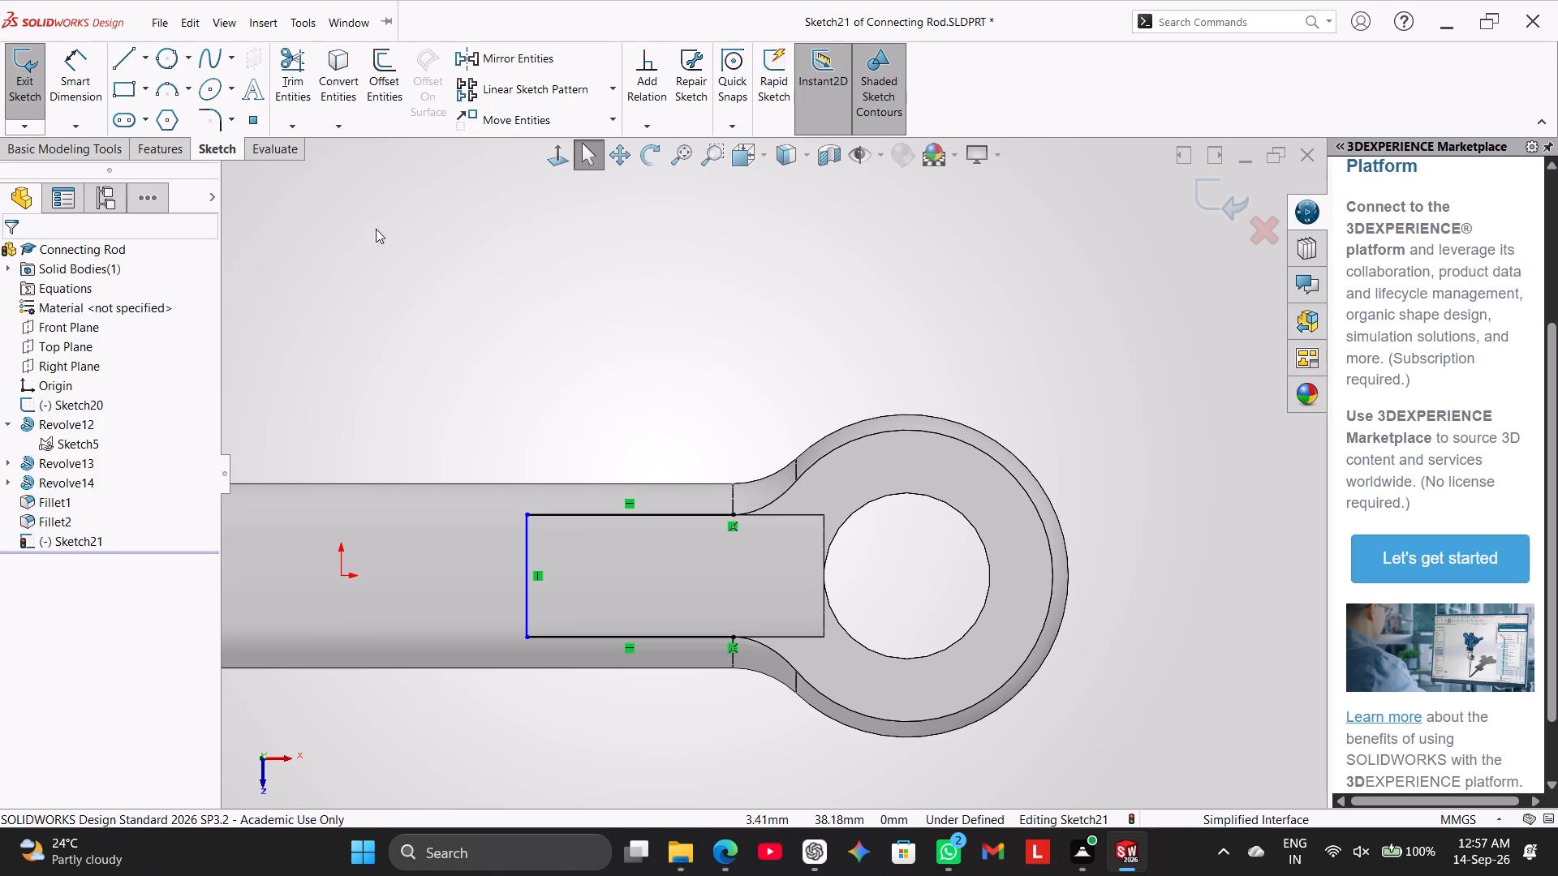
# Sketch a circle of about 15.8 mm radius, centred on the rod eye's hole and reaching the eye face's outer edge.
pyautogui.moveTo(383, 239); pyautogui.dragTo(384, 182, button='right')
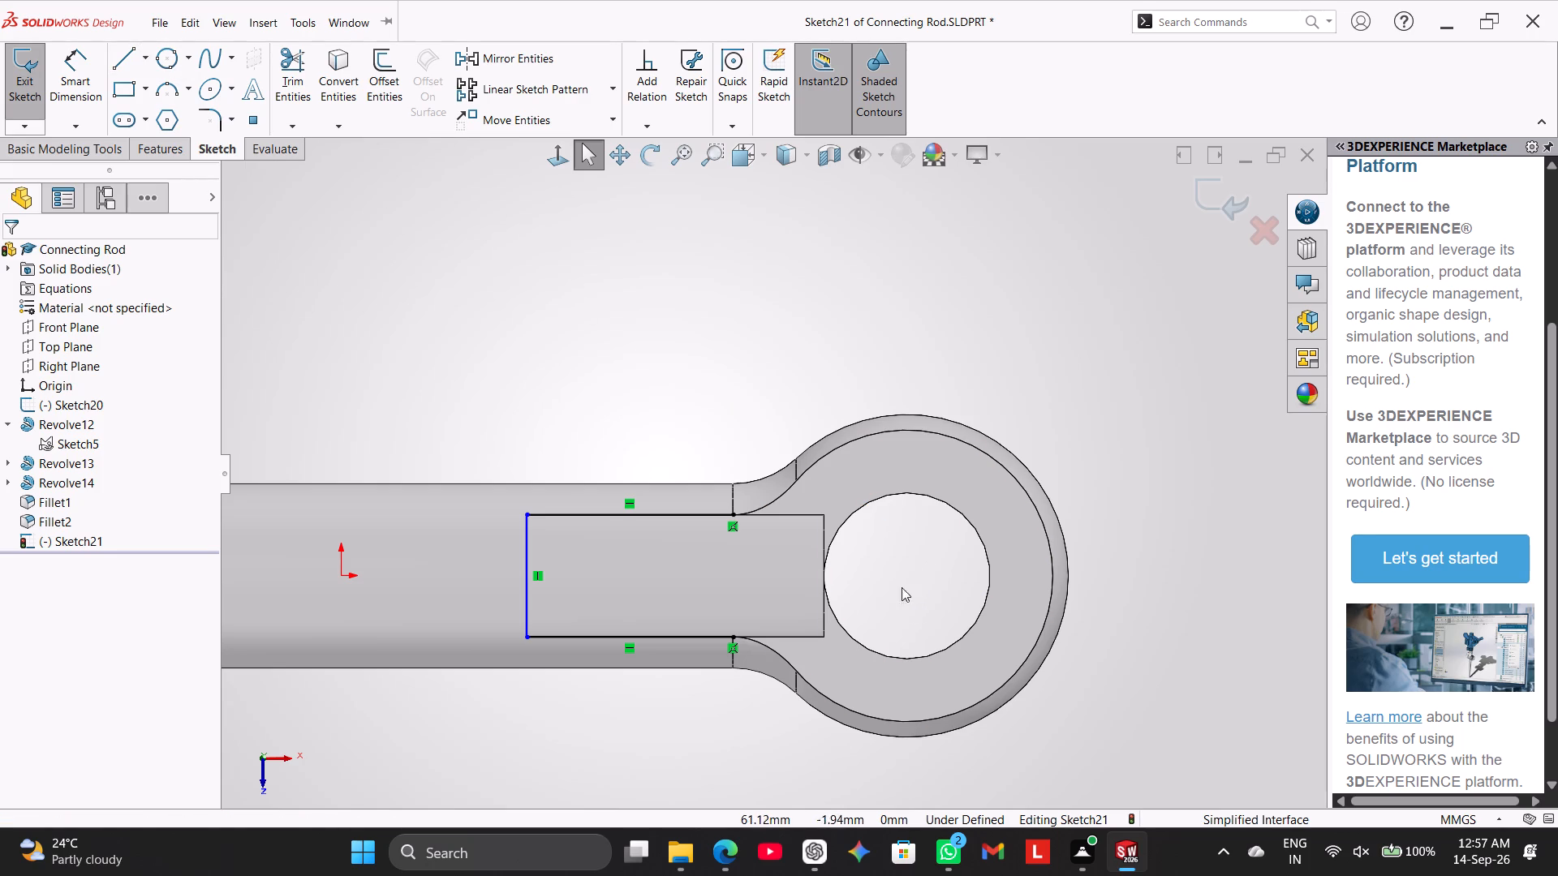
pyautogui.moveTo(368, 310); pyautogui.dragTo(364, 199, button='right')
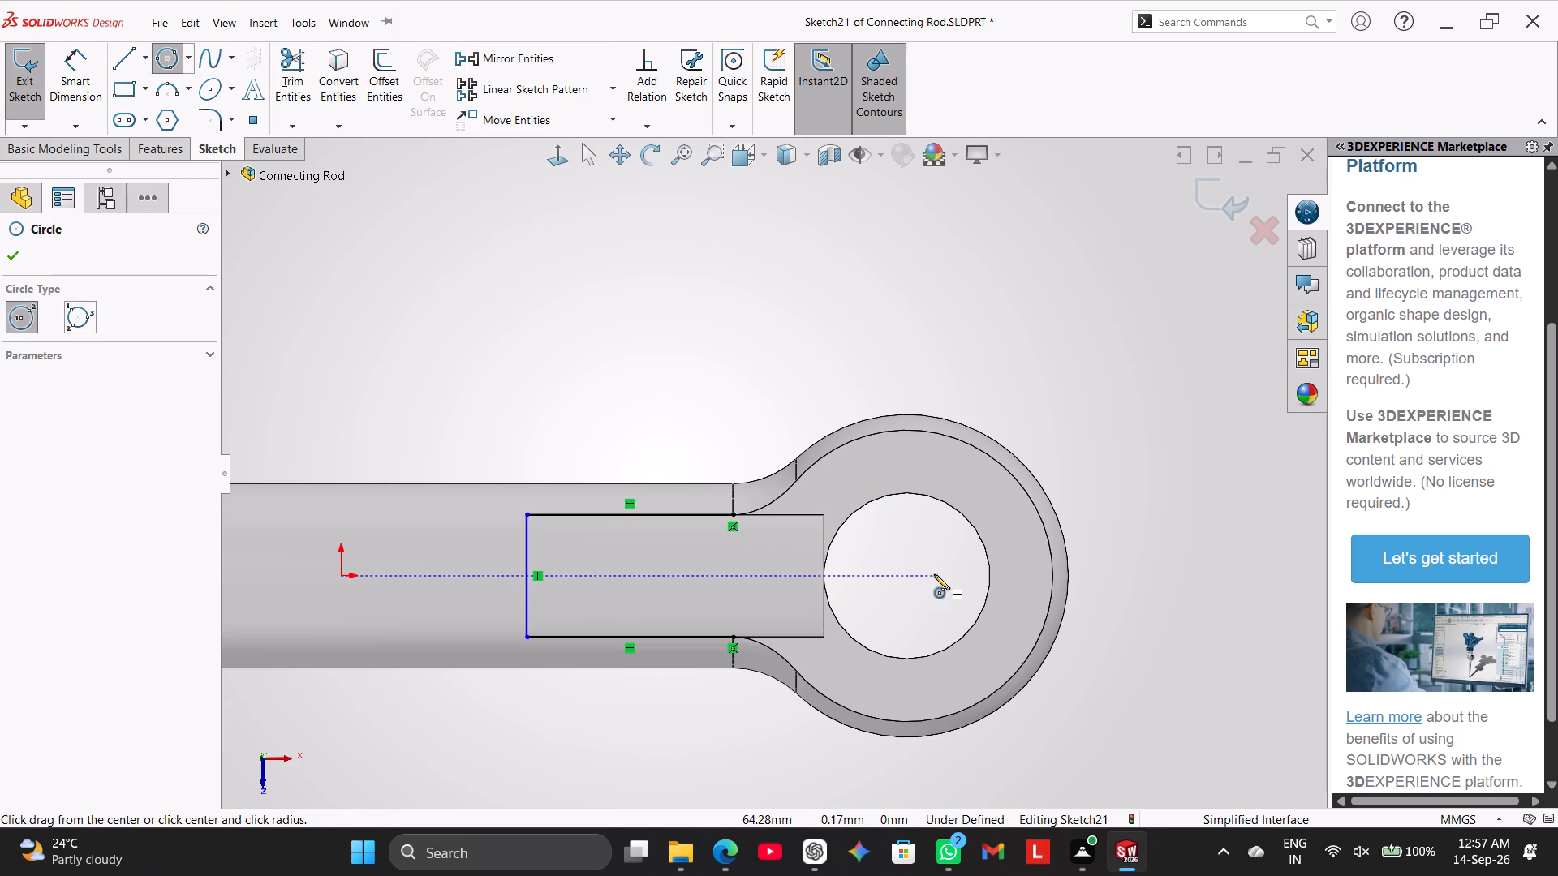
pyautogui.click(906, 577)
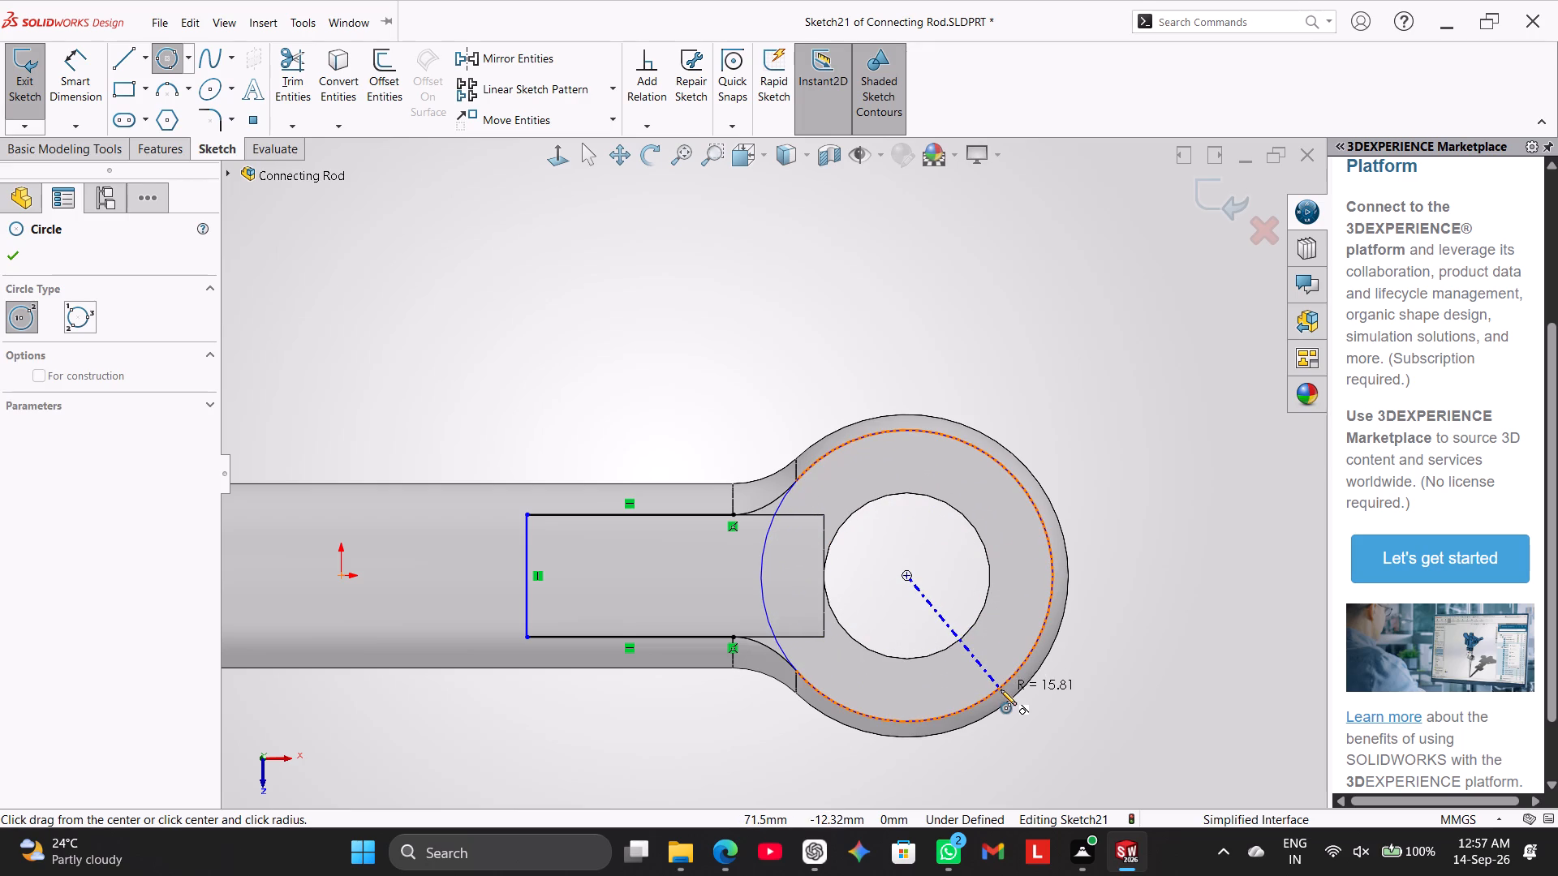
pyautogui.click(1001, 689)
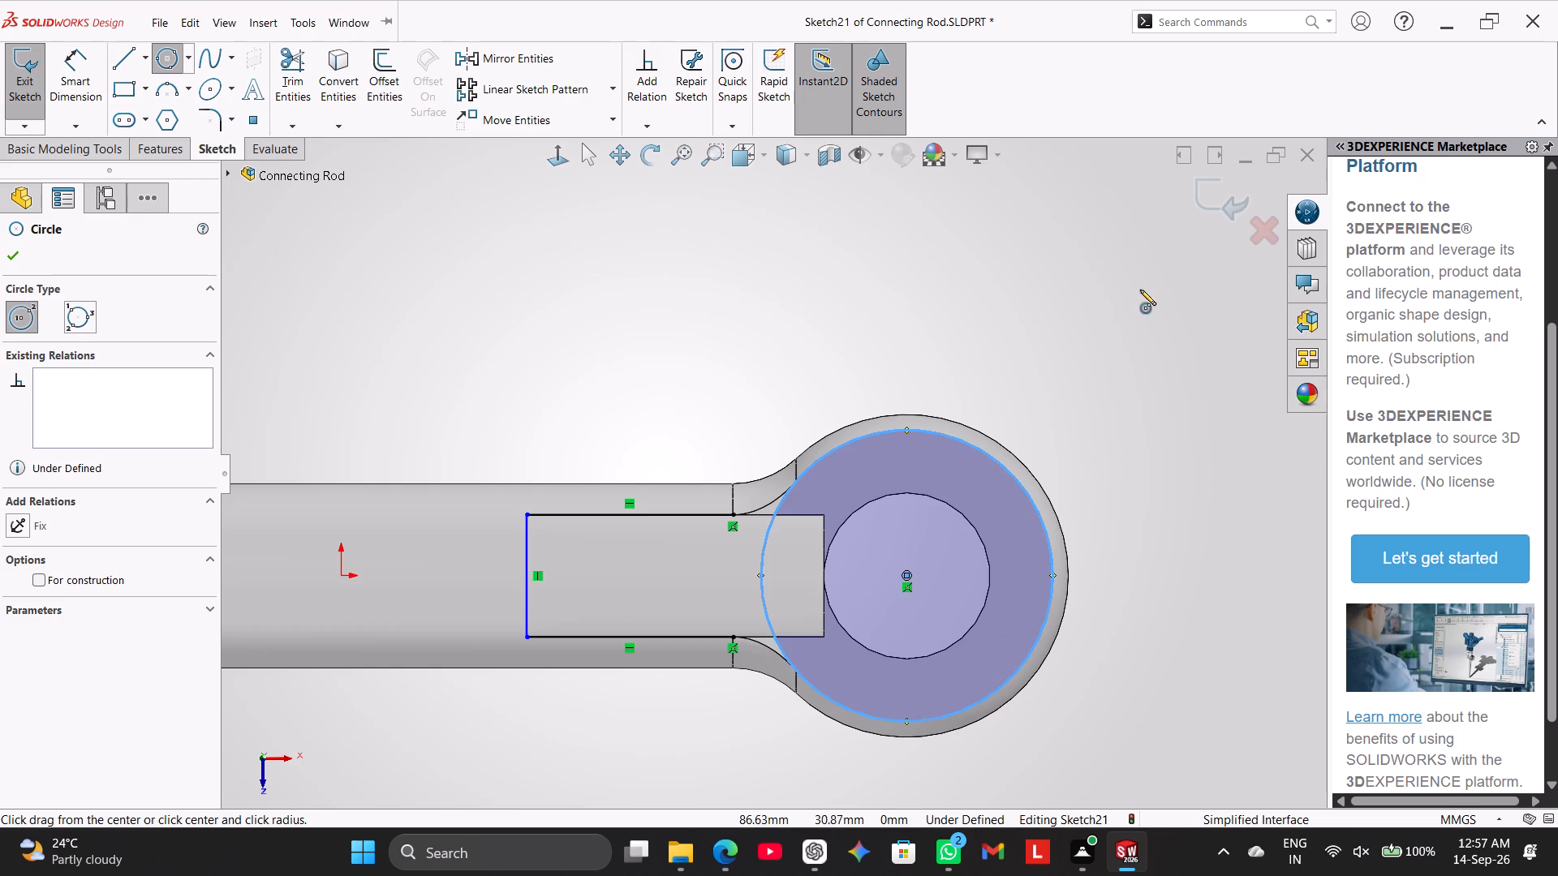
pyautogui.rightClick(1140, 286)
pyautogui.click(1188, 301)
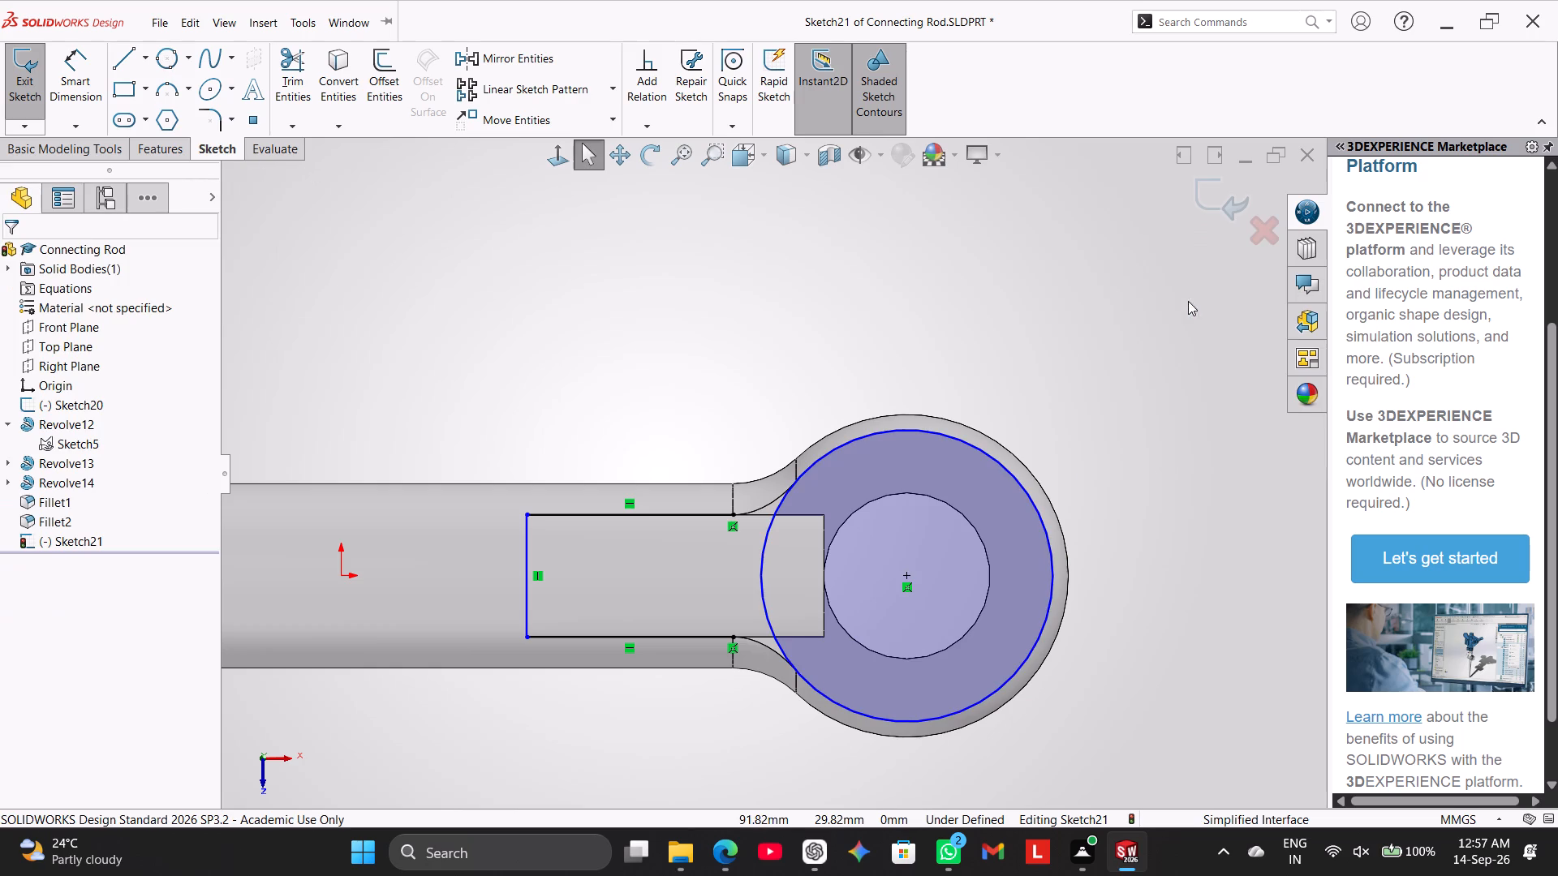
# Dimension the diameter of the circle around the rod eye, placing the dimension above the eye.
pyautogui.click(87, 69)
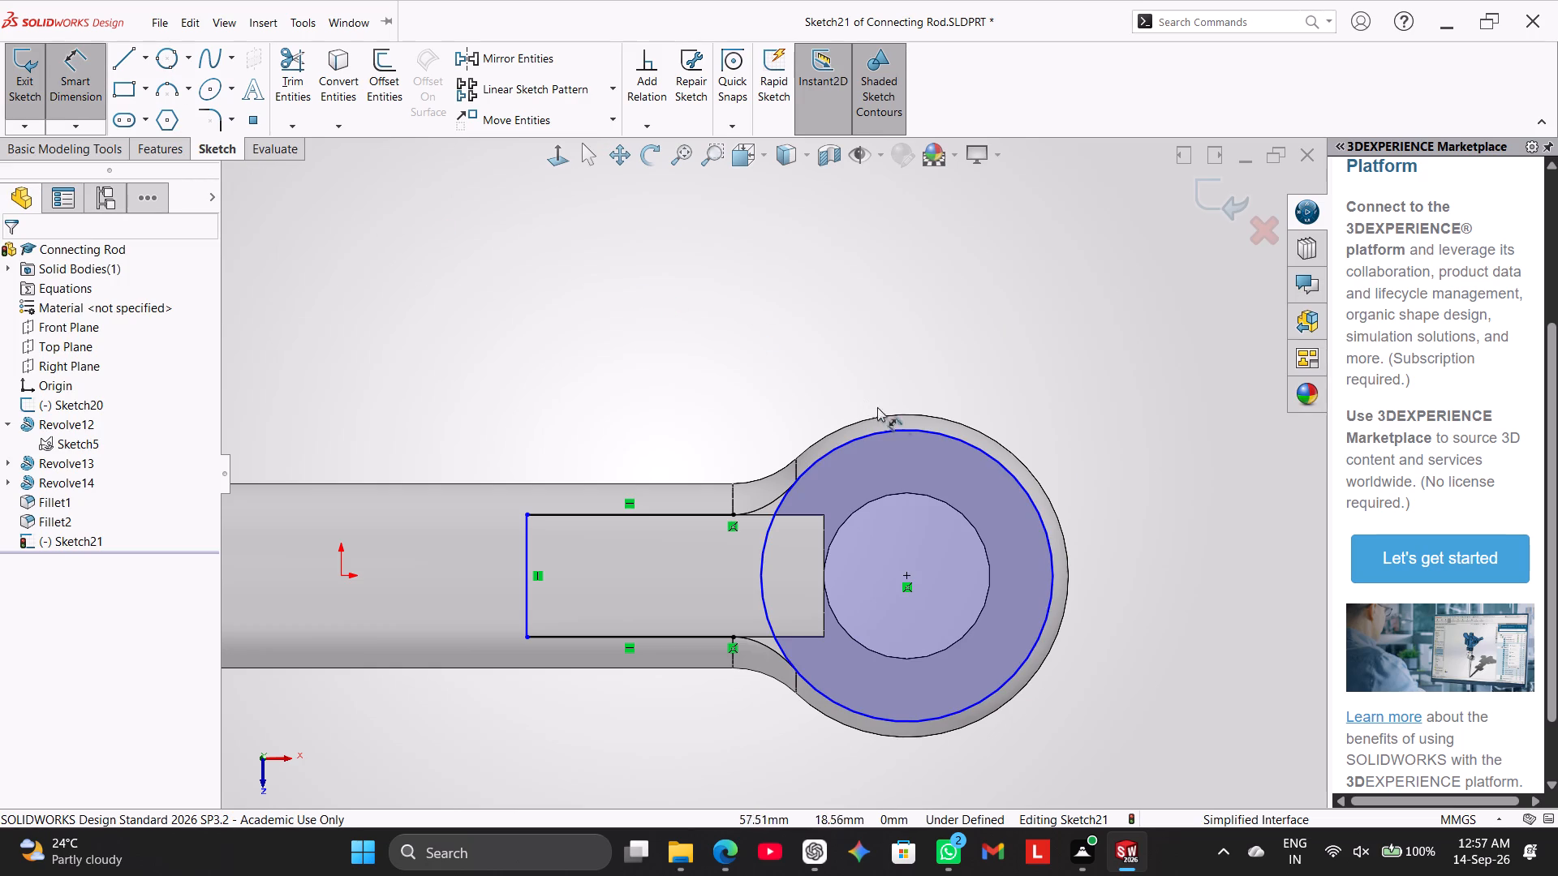
pyautogui.click(904, 431)
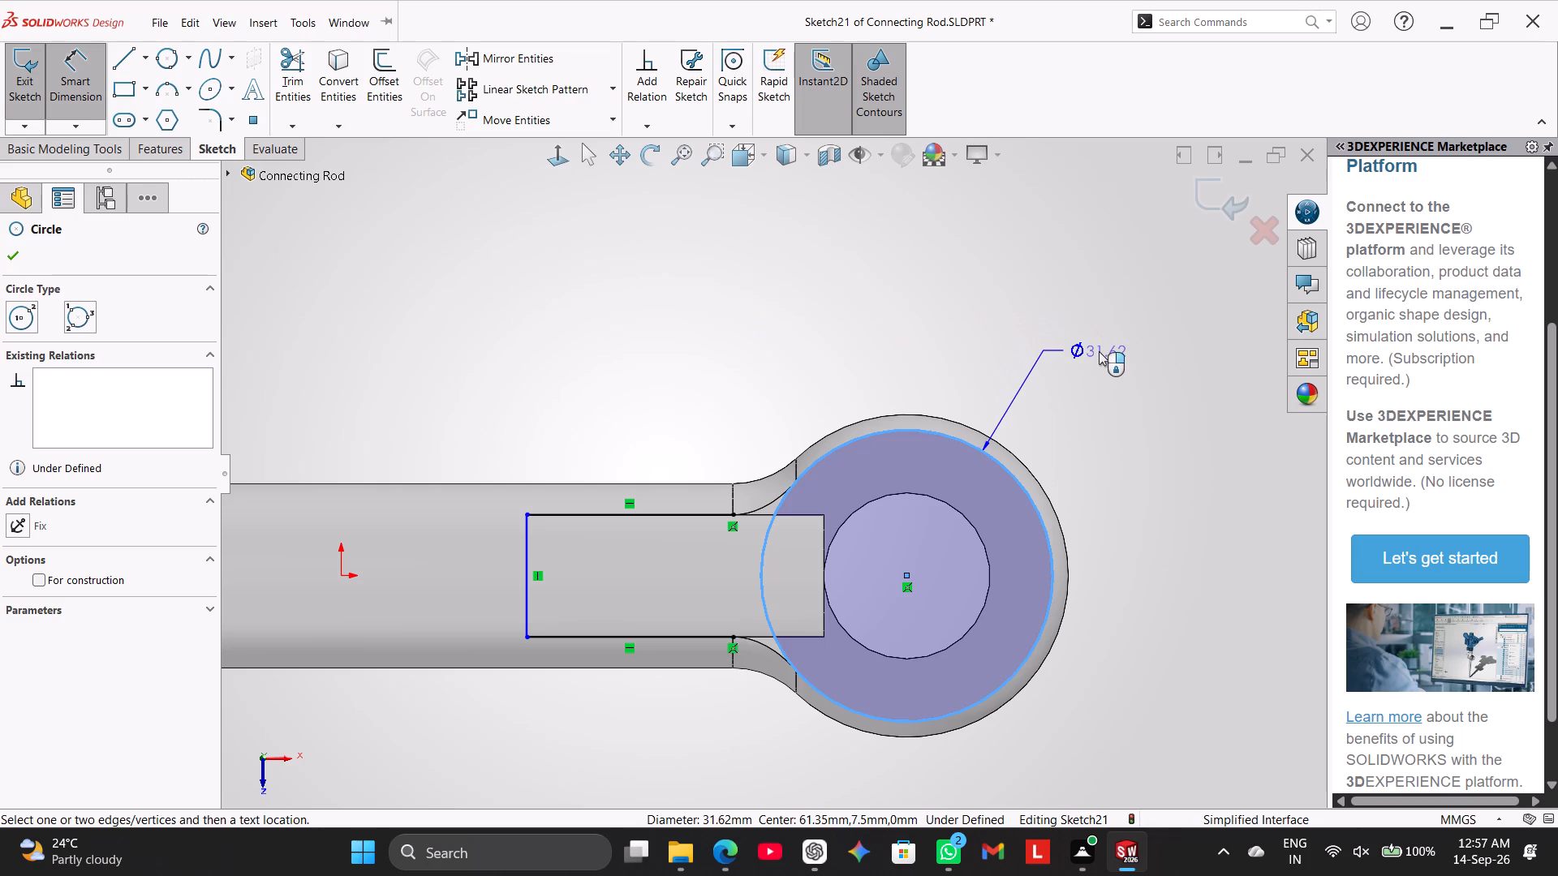
pyautogui.click(1099, 351)
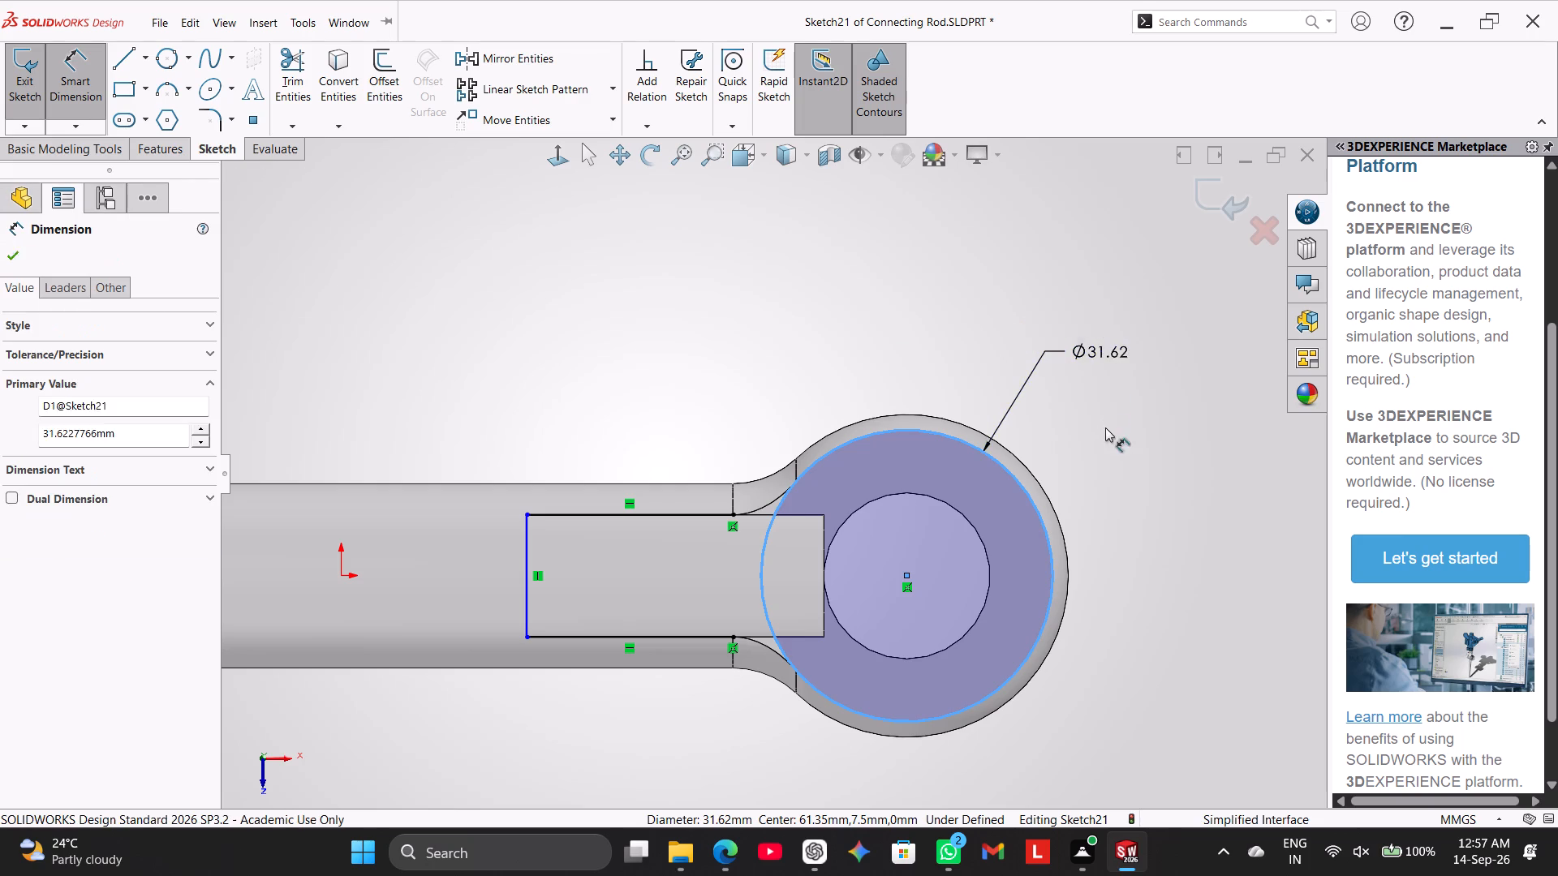
pyautogui.rightClick(1106, 427)
pyautogui.click(849, 245)
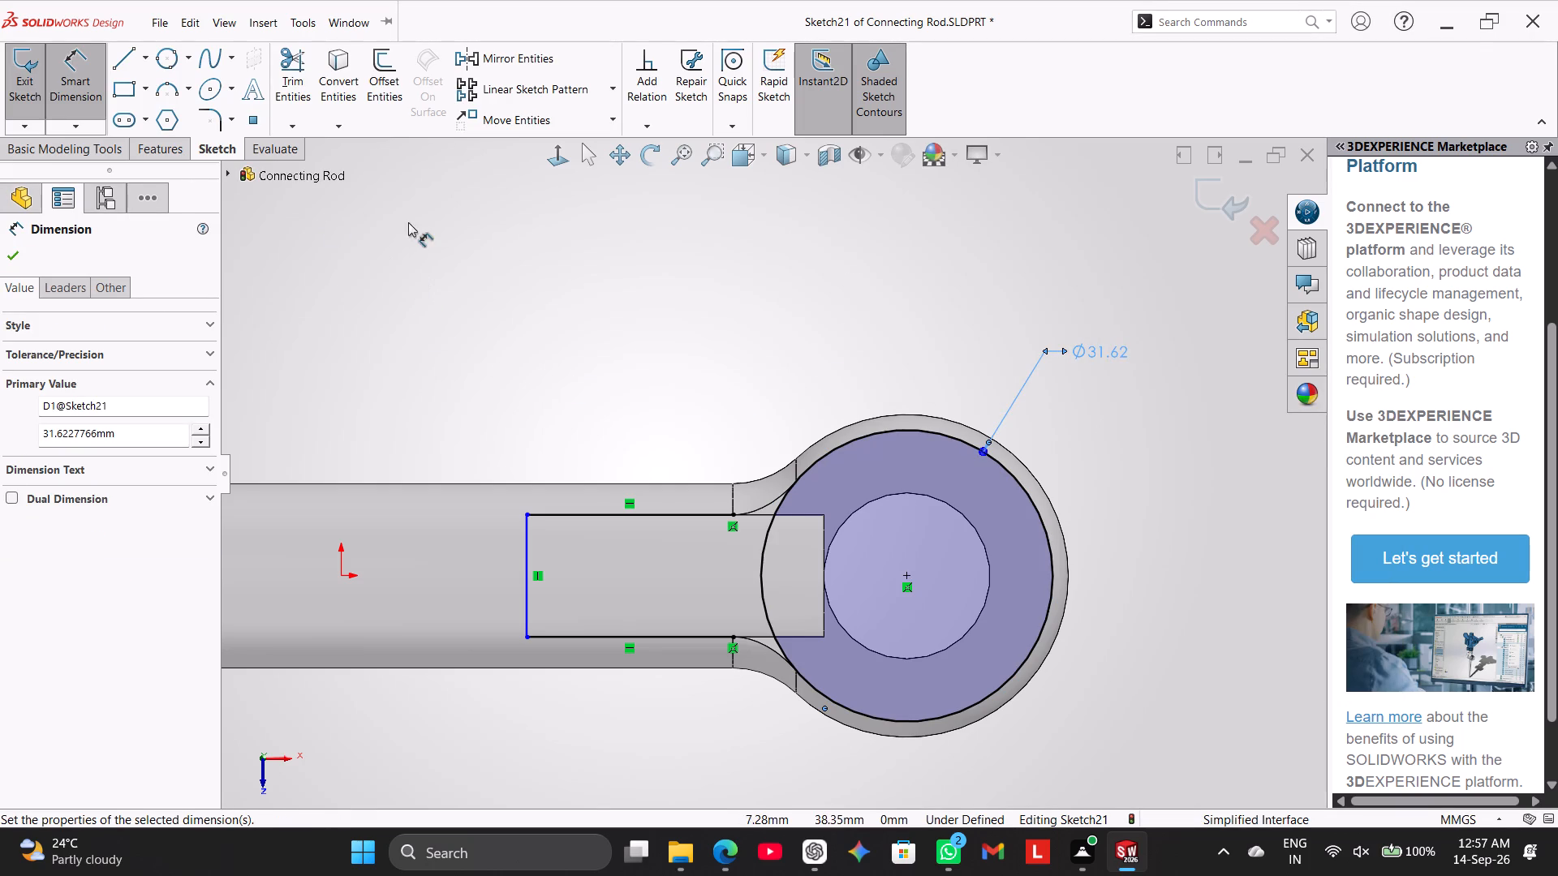
# Start a Sketch Fillet with a 10 mm radius for the rod profile sketch.
pyautogui.click(209, 111)
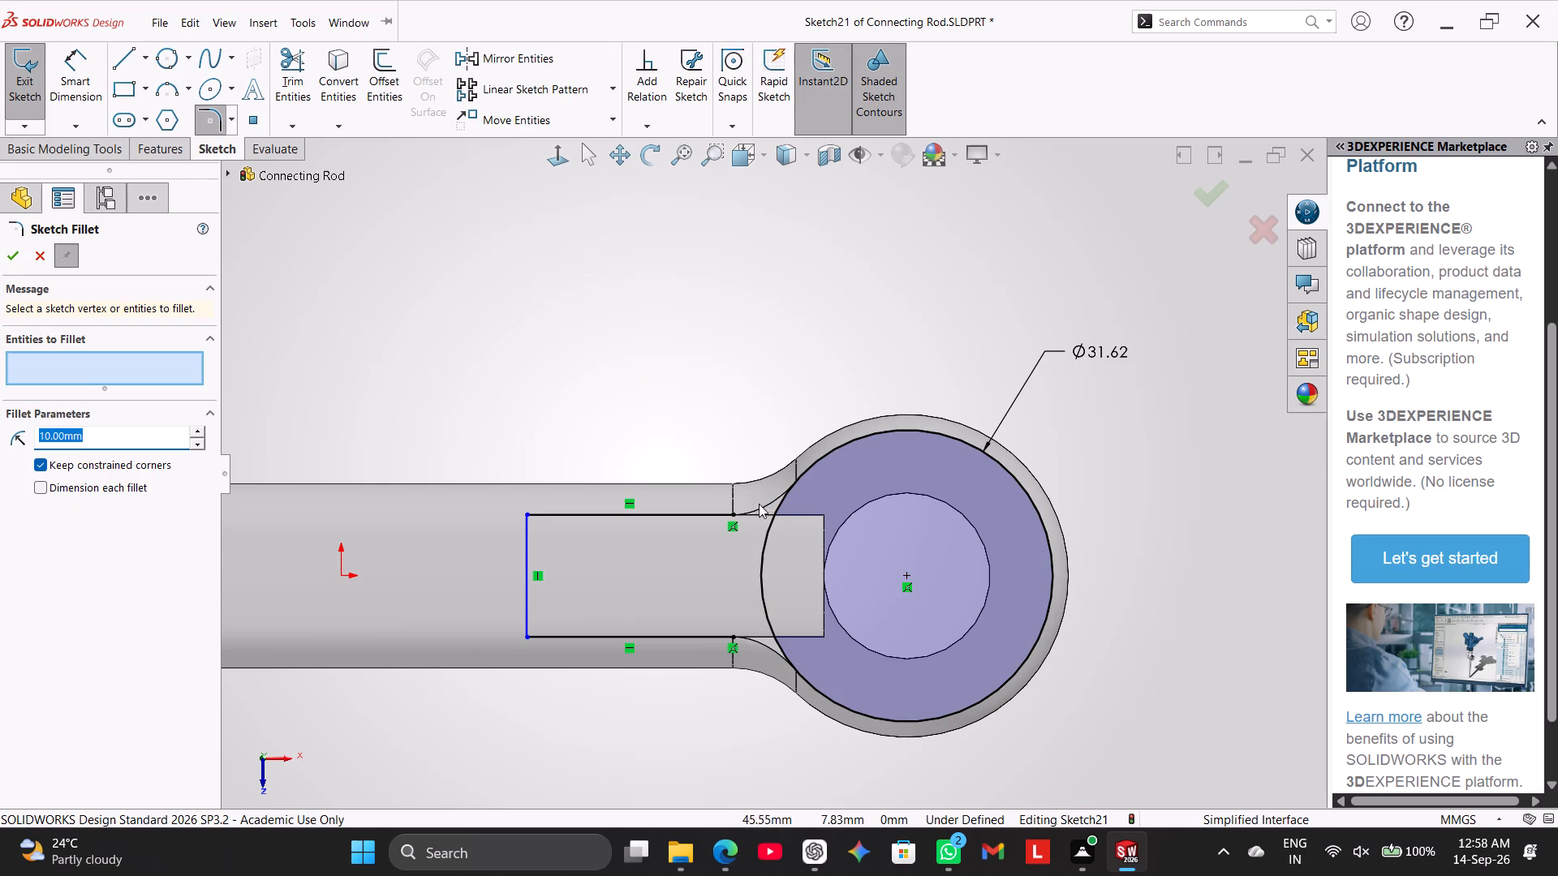
pyautogui.rightClick(446, 293)
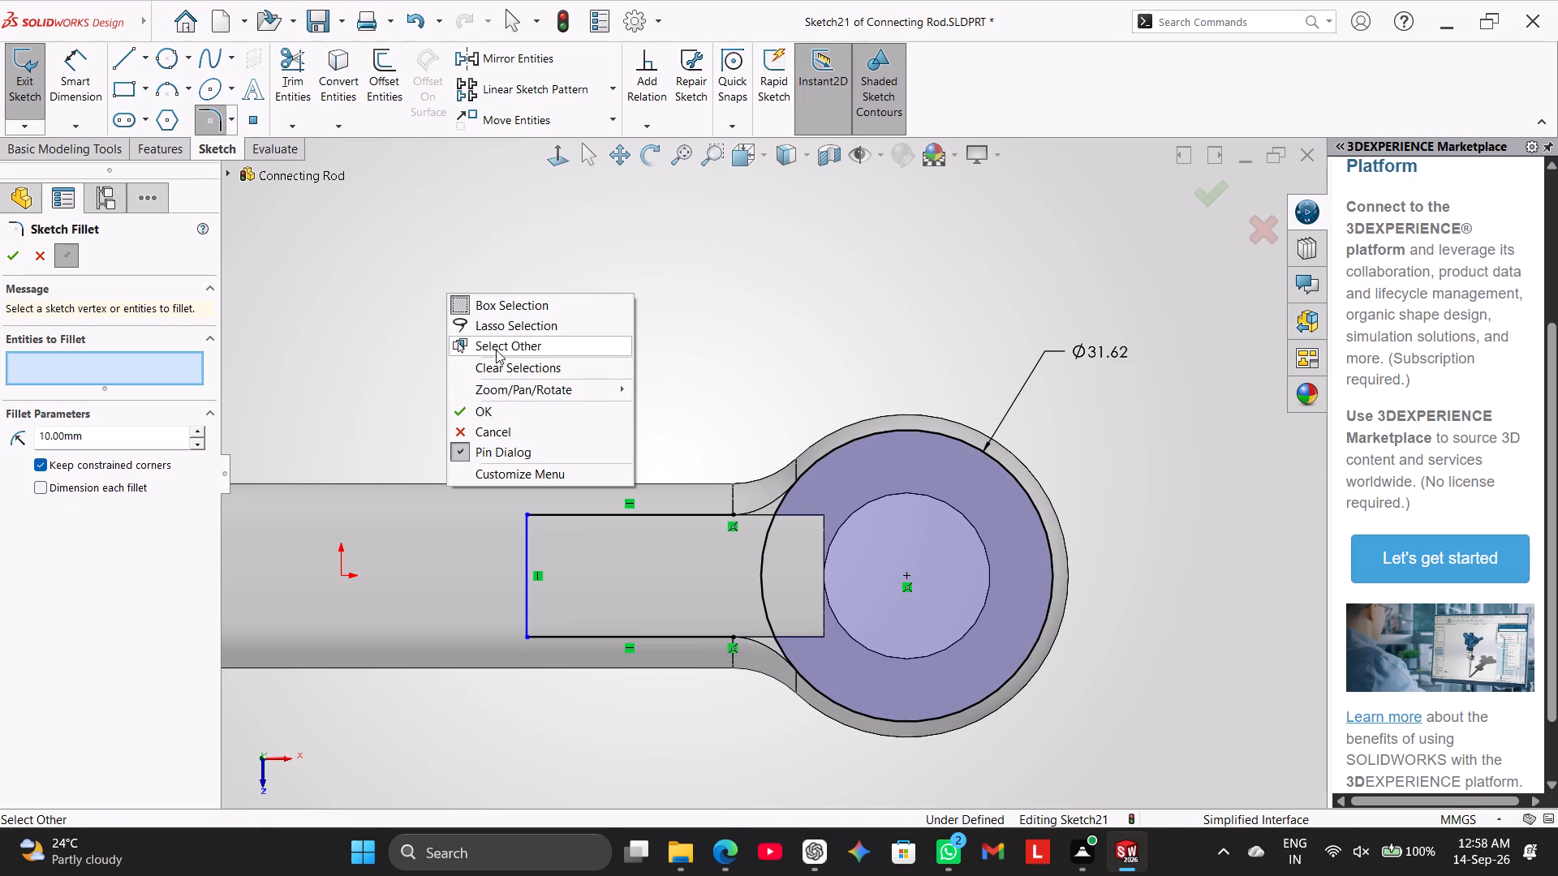
pyautogui.click(416, 371)
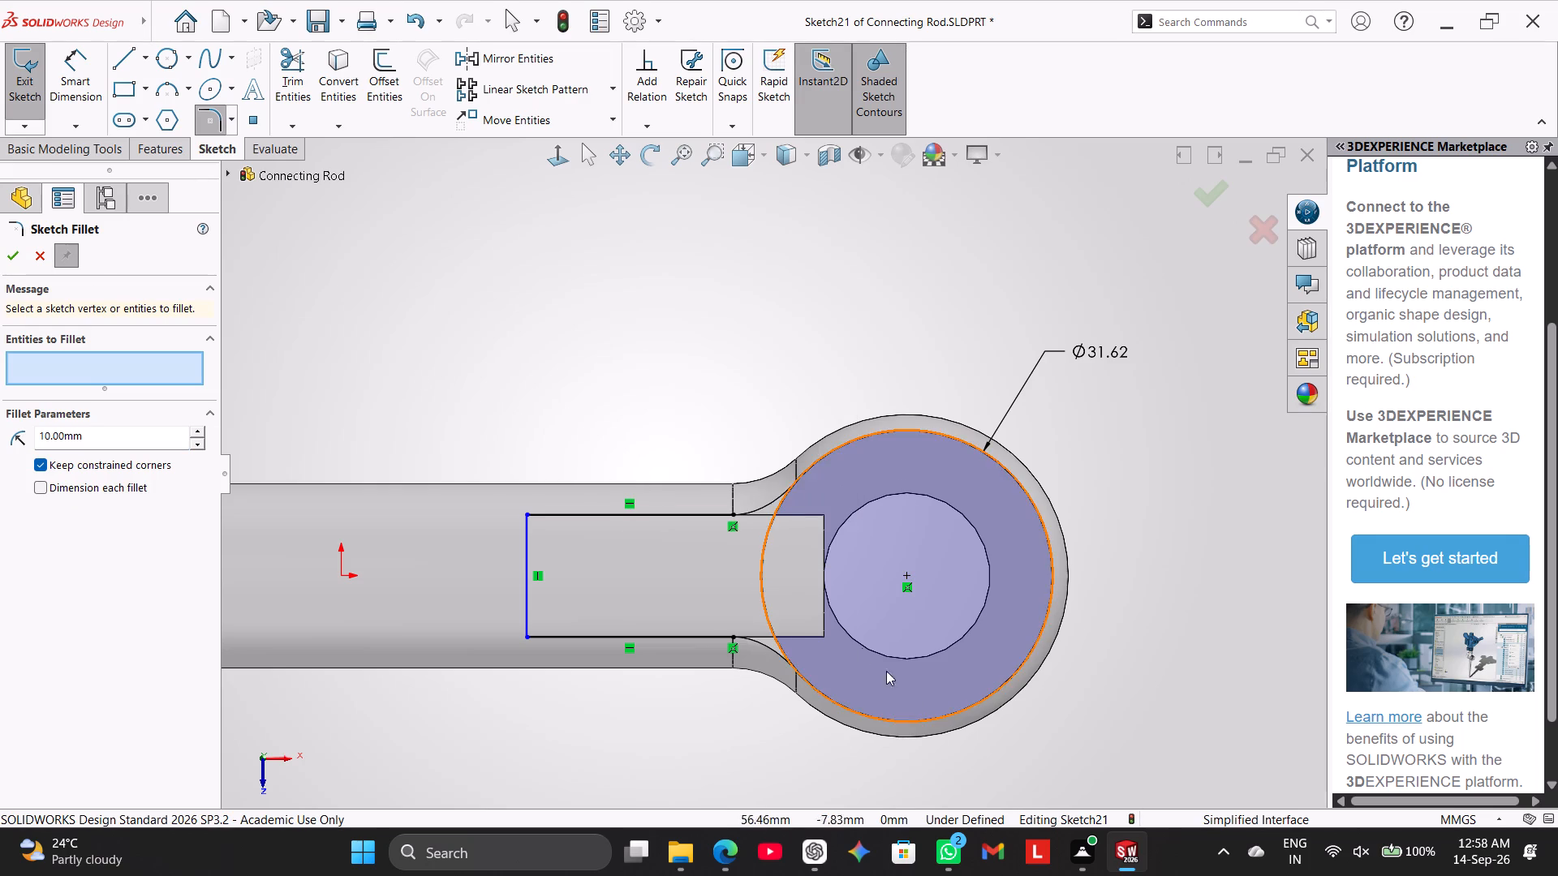
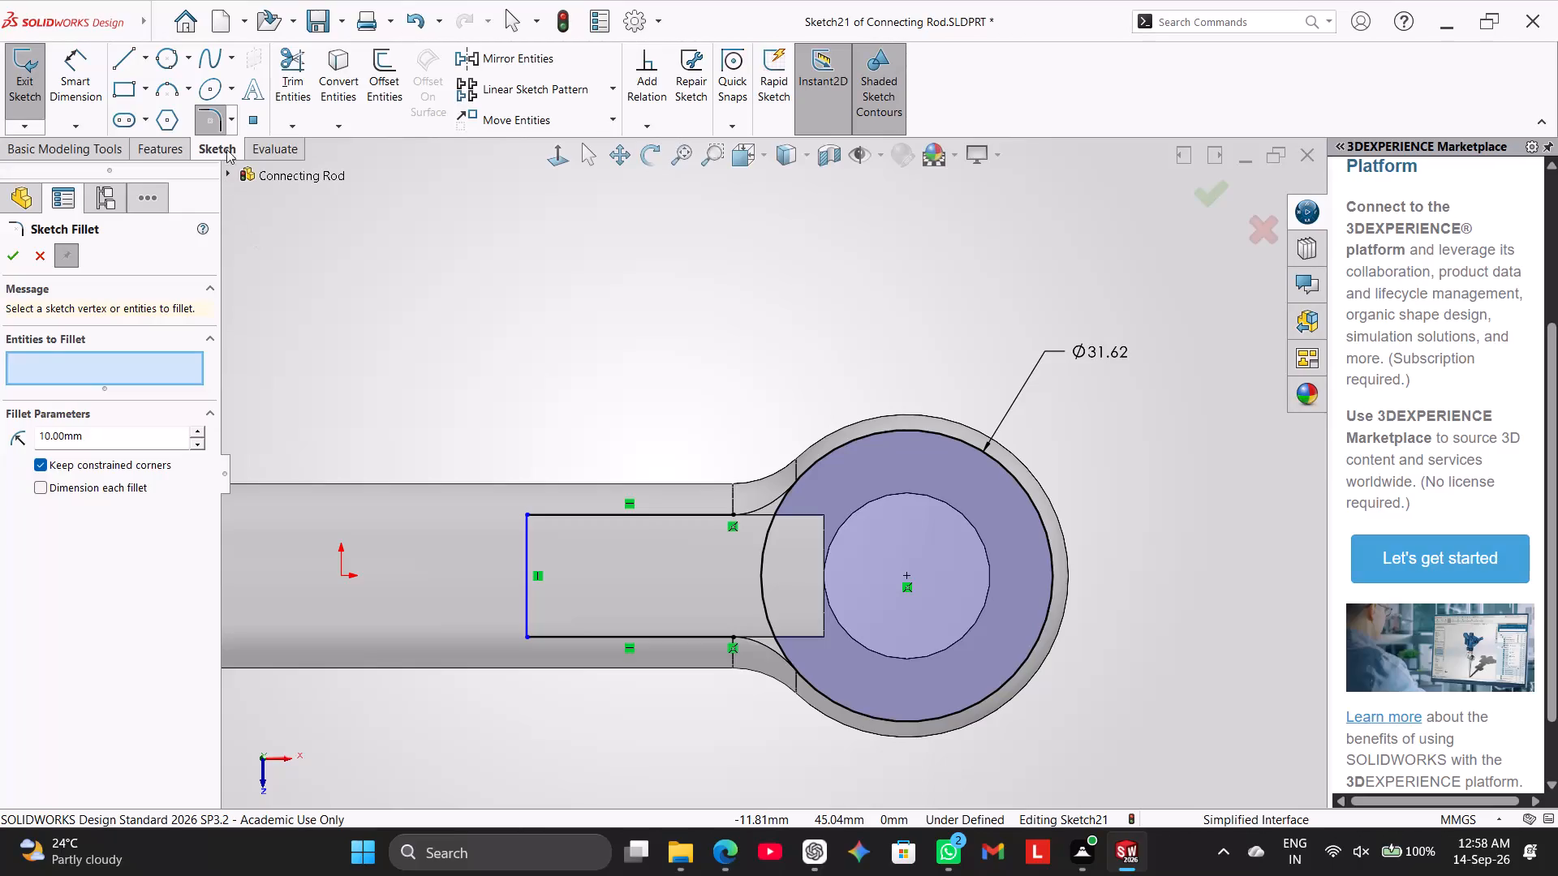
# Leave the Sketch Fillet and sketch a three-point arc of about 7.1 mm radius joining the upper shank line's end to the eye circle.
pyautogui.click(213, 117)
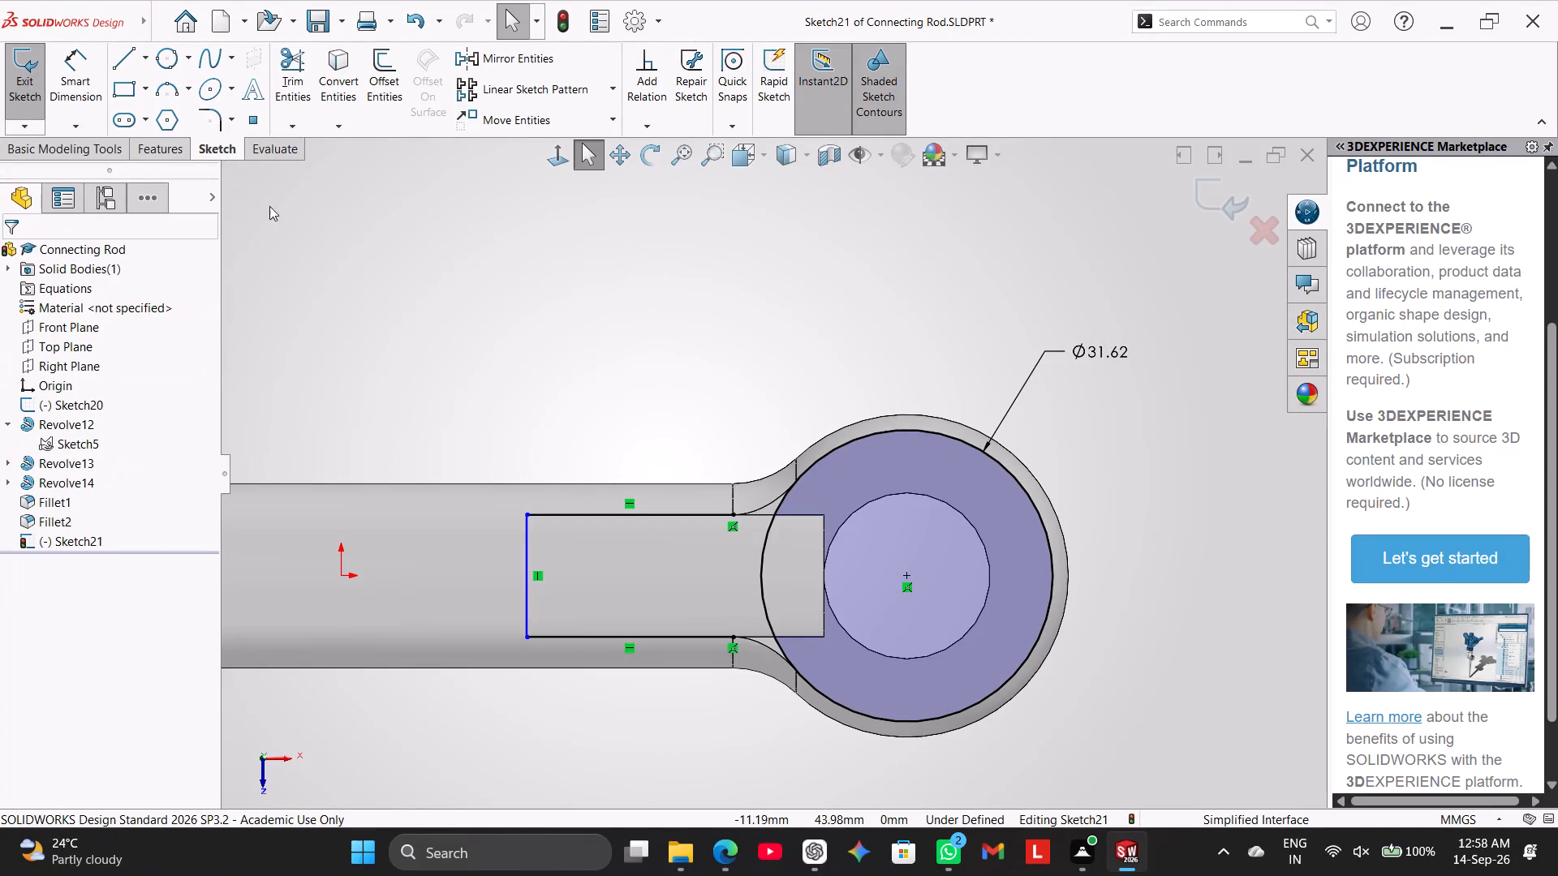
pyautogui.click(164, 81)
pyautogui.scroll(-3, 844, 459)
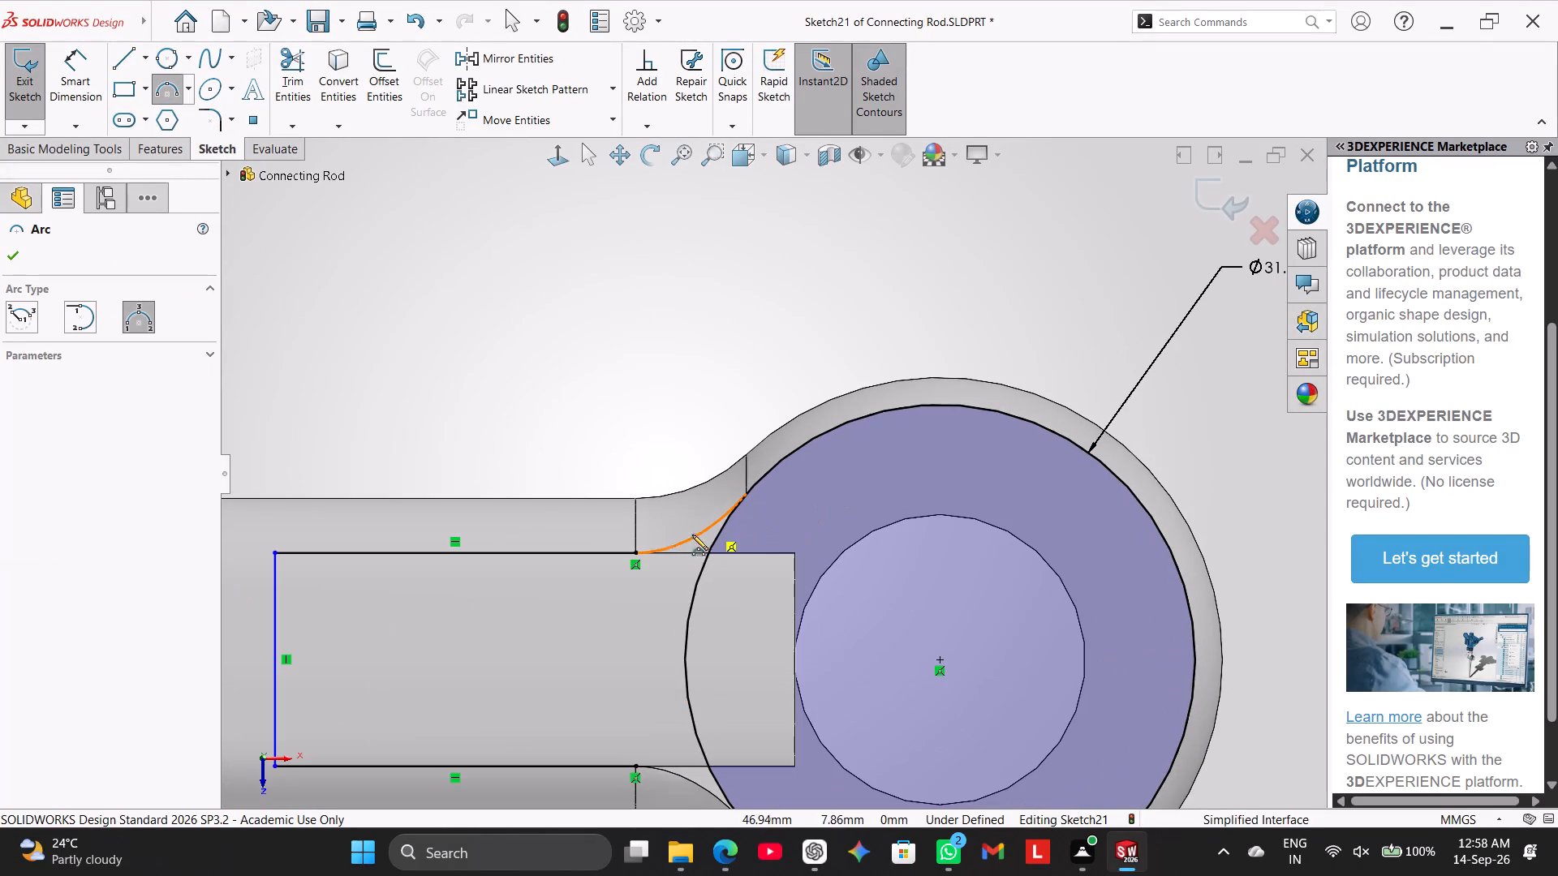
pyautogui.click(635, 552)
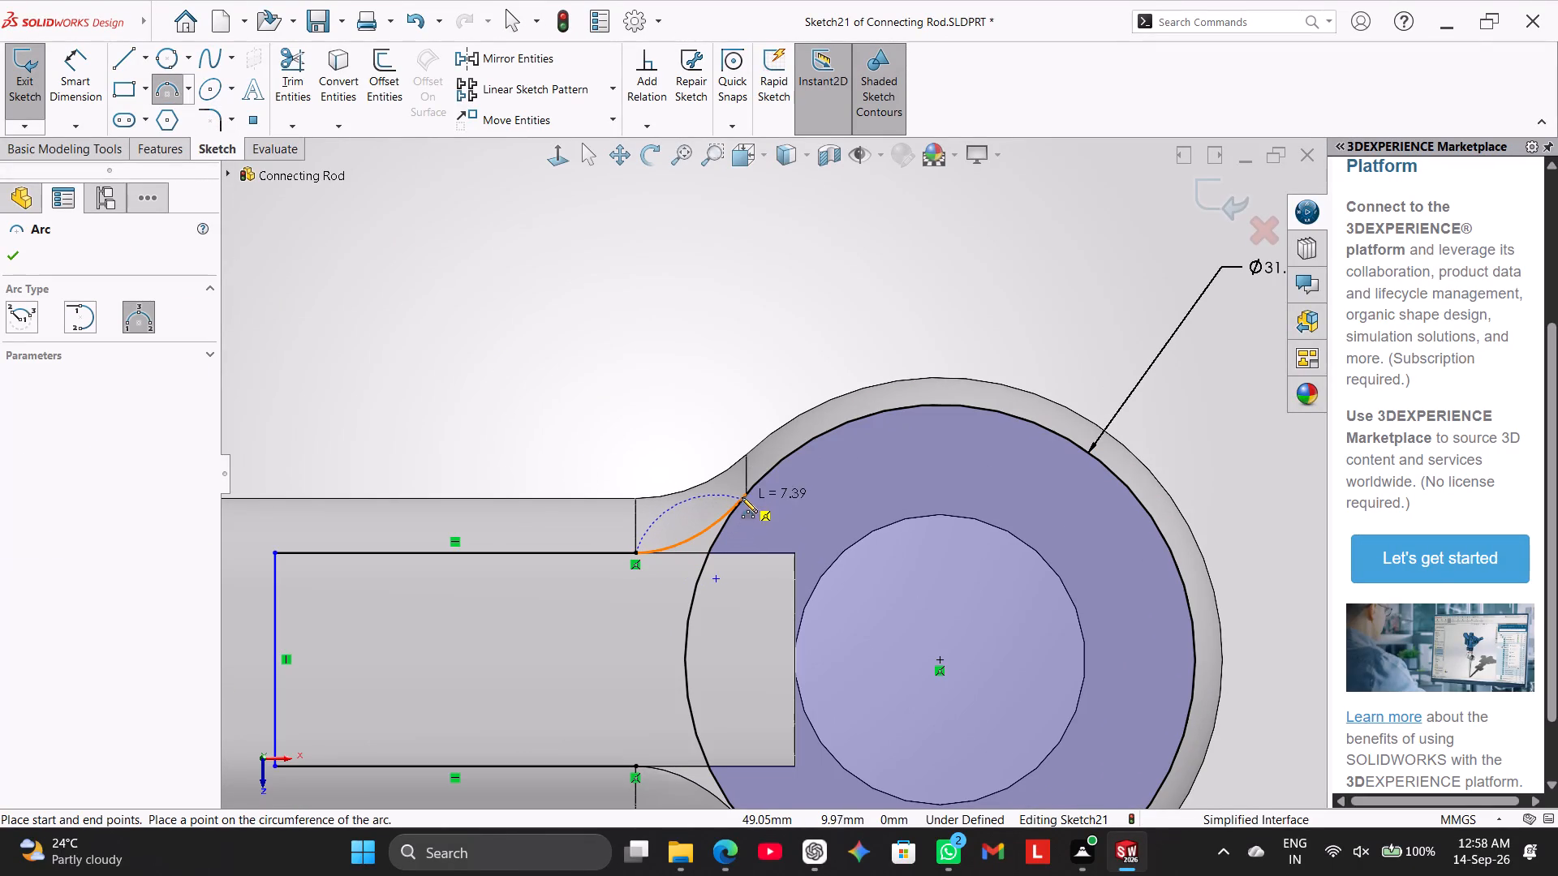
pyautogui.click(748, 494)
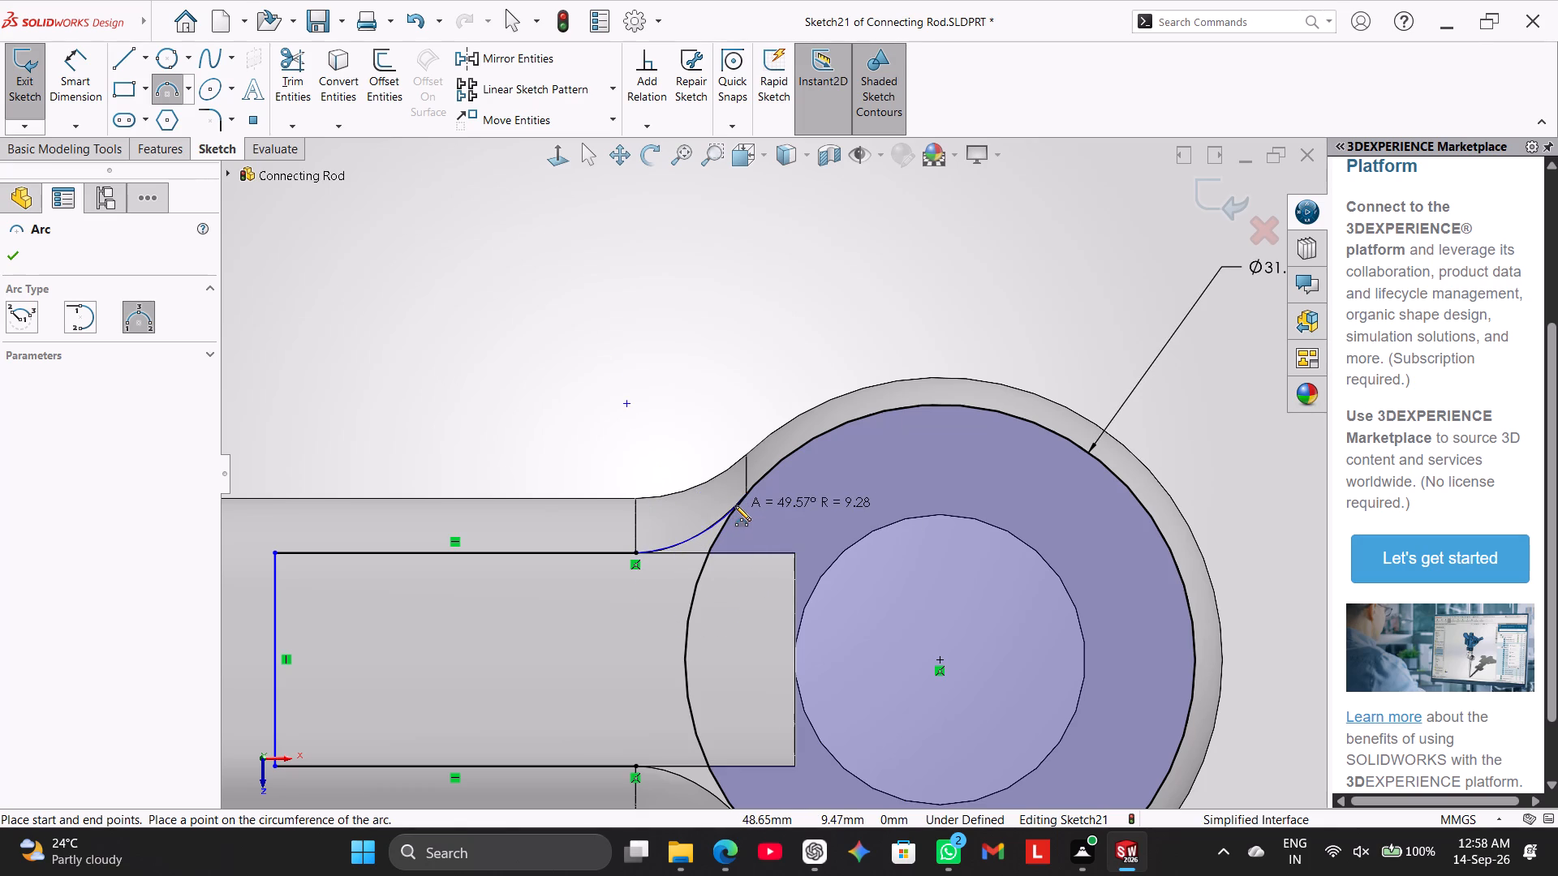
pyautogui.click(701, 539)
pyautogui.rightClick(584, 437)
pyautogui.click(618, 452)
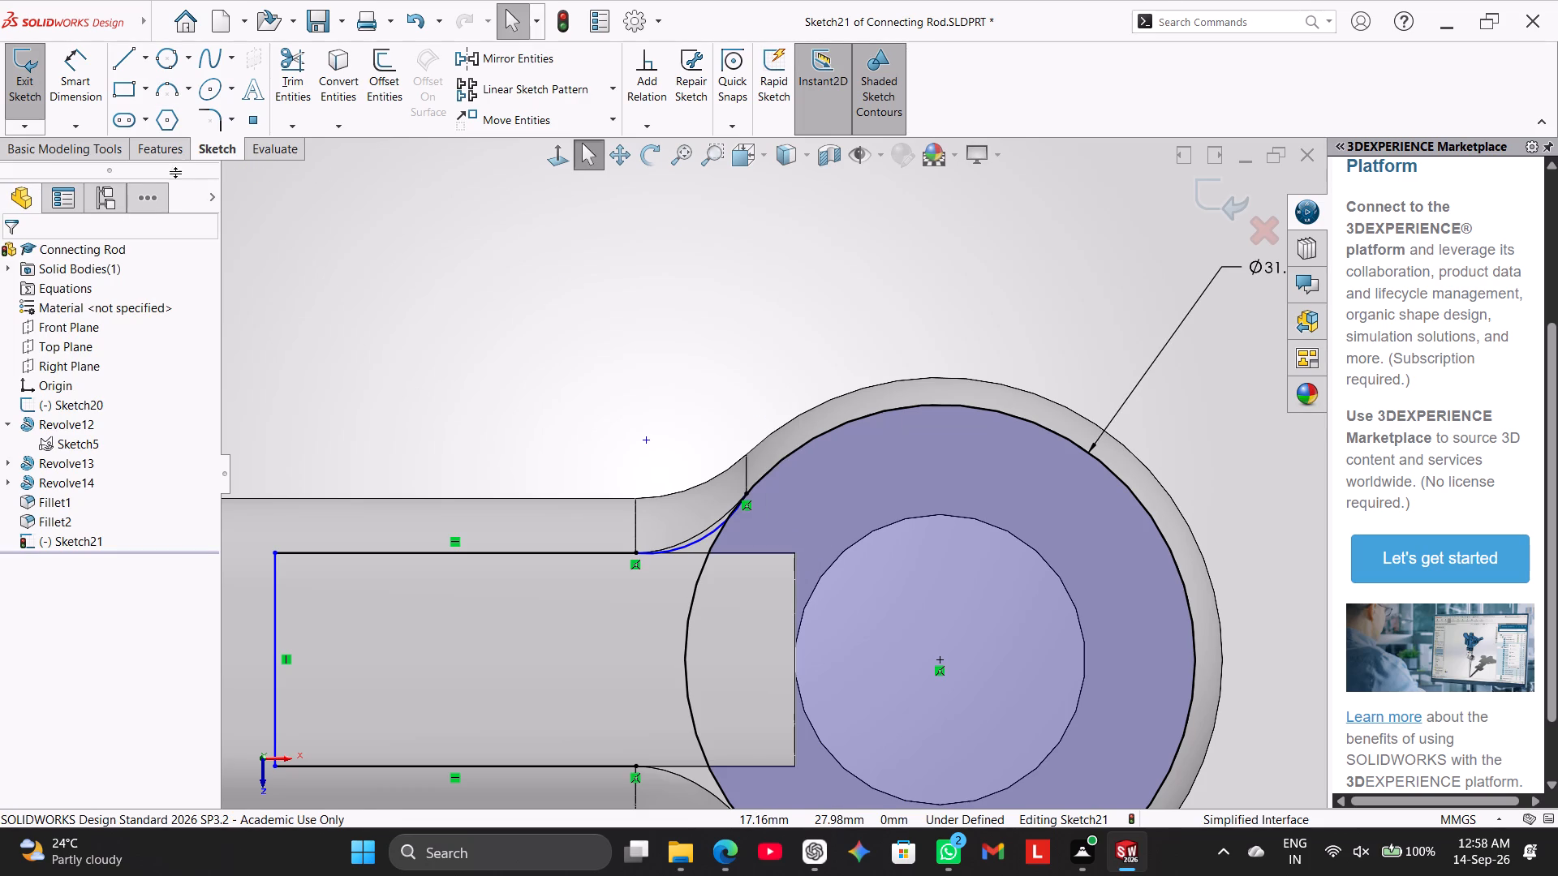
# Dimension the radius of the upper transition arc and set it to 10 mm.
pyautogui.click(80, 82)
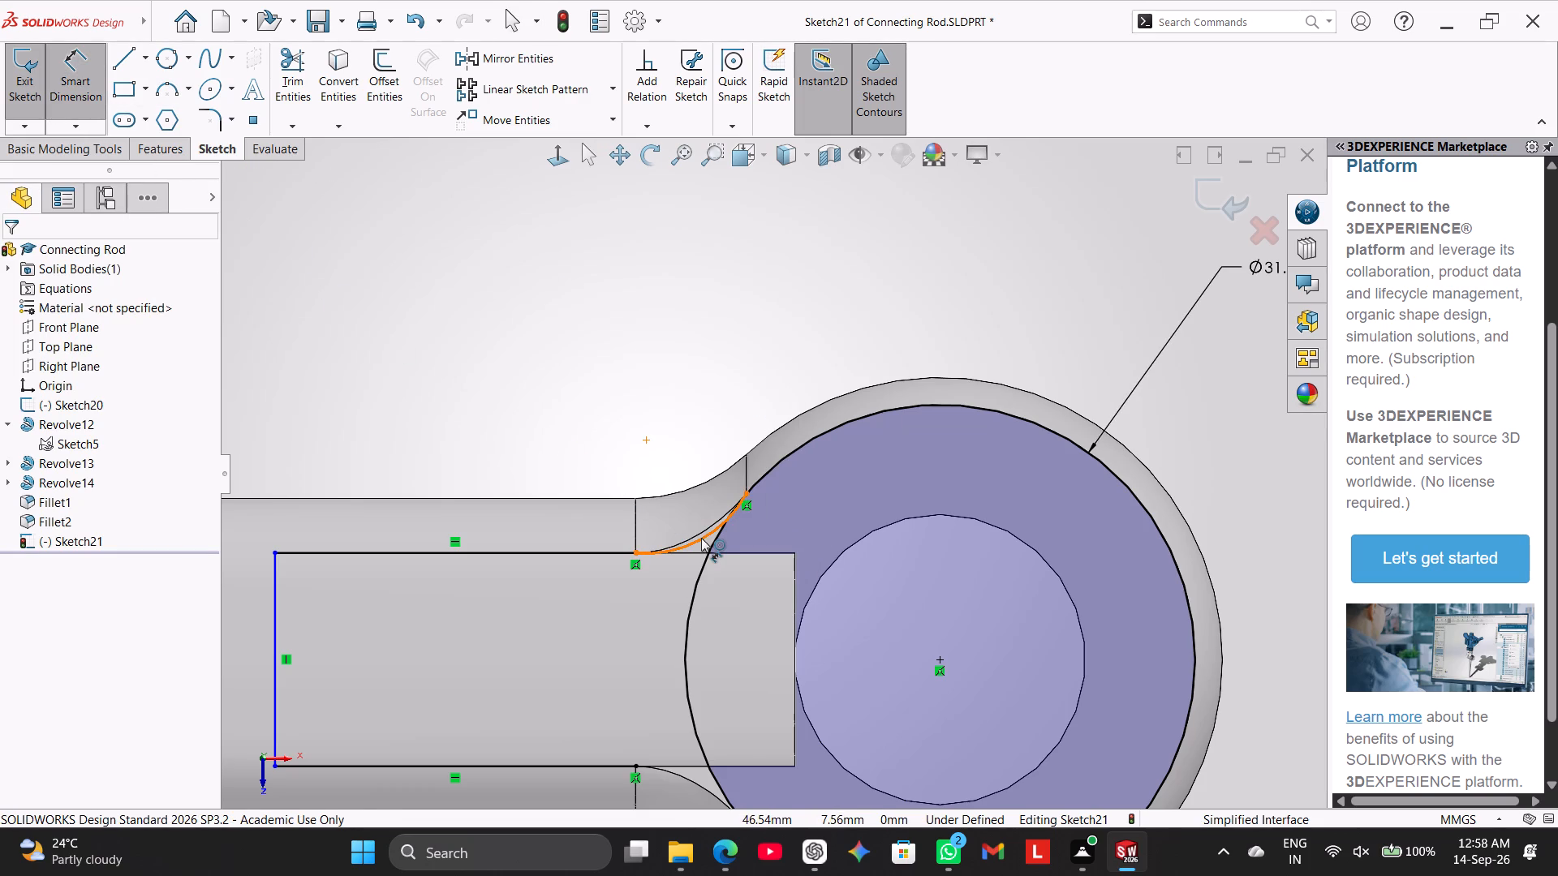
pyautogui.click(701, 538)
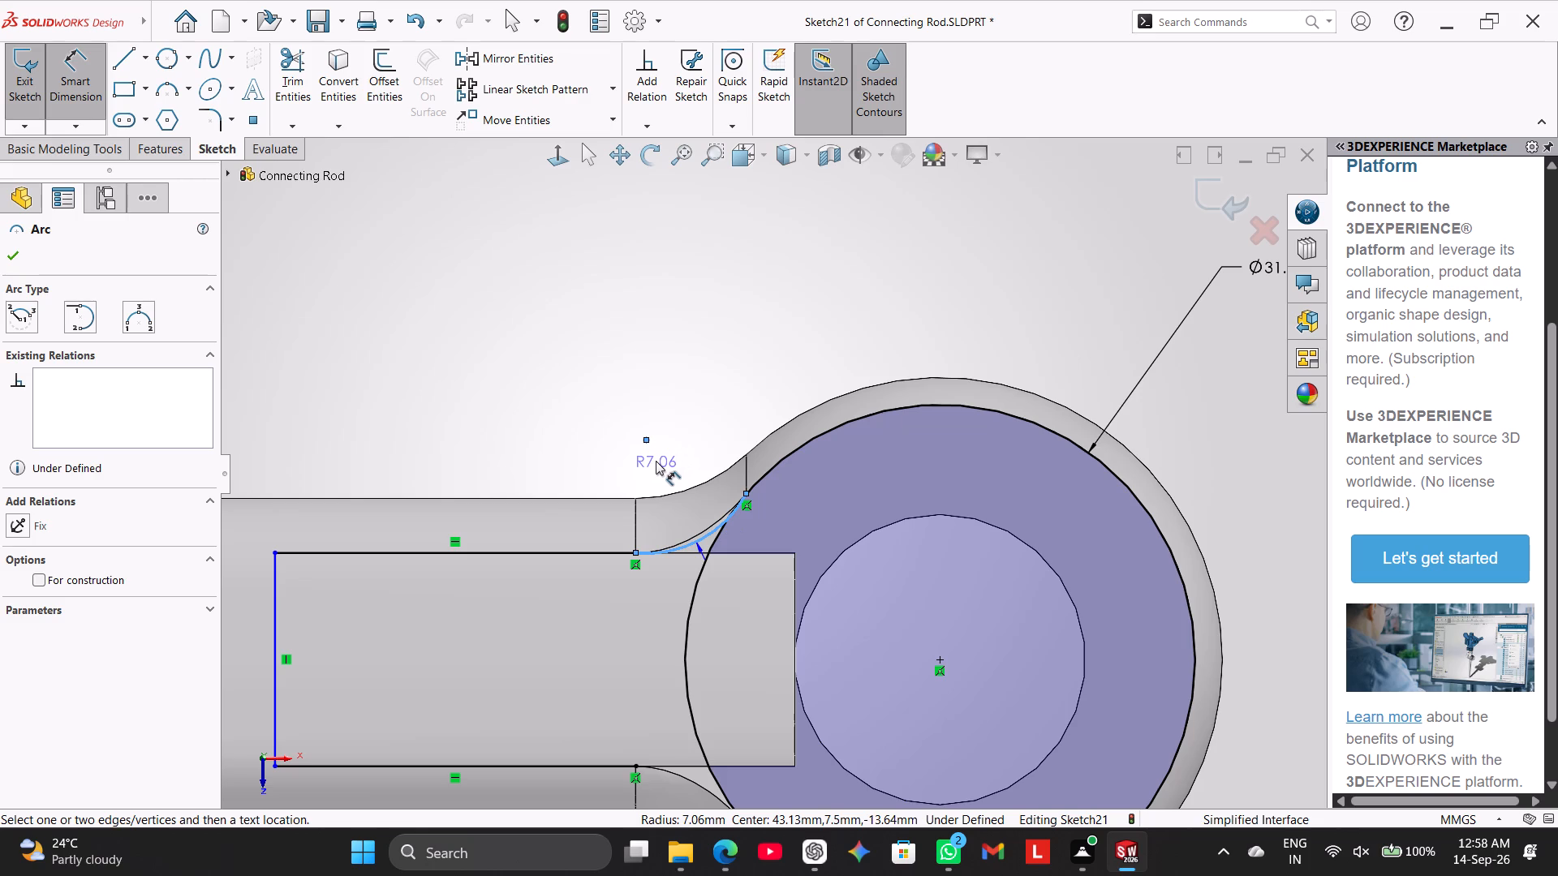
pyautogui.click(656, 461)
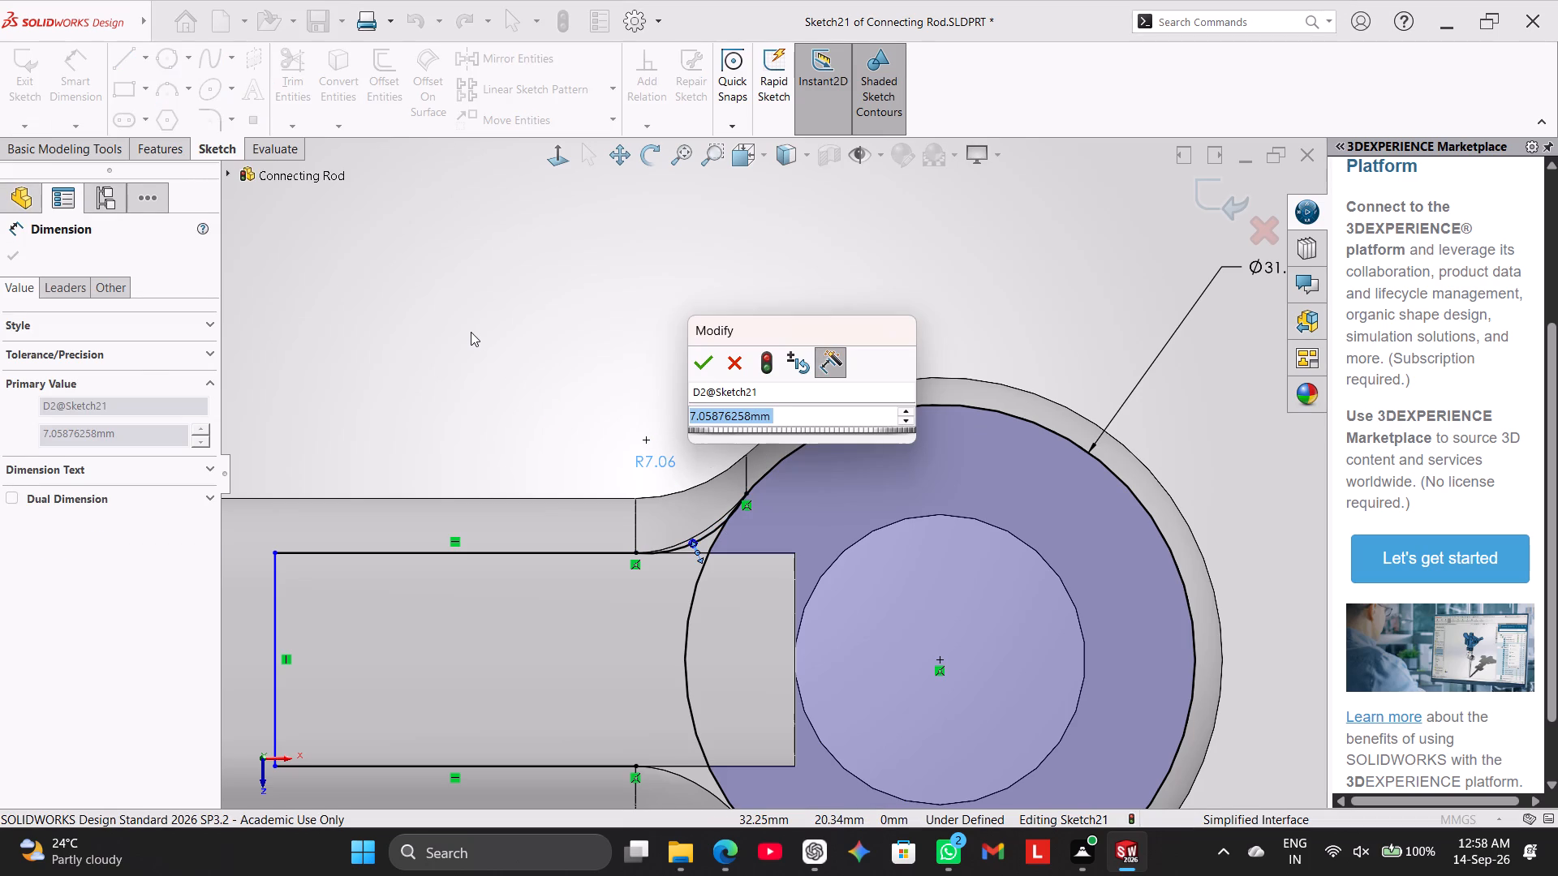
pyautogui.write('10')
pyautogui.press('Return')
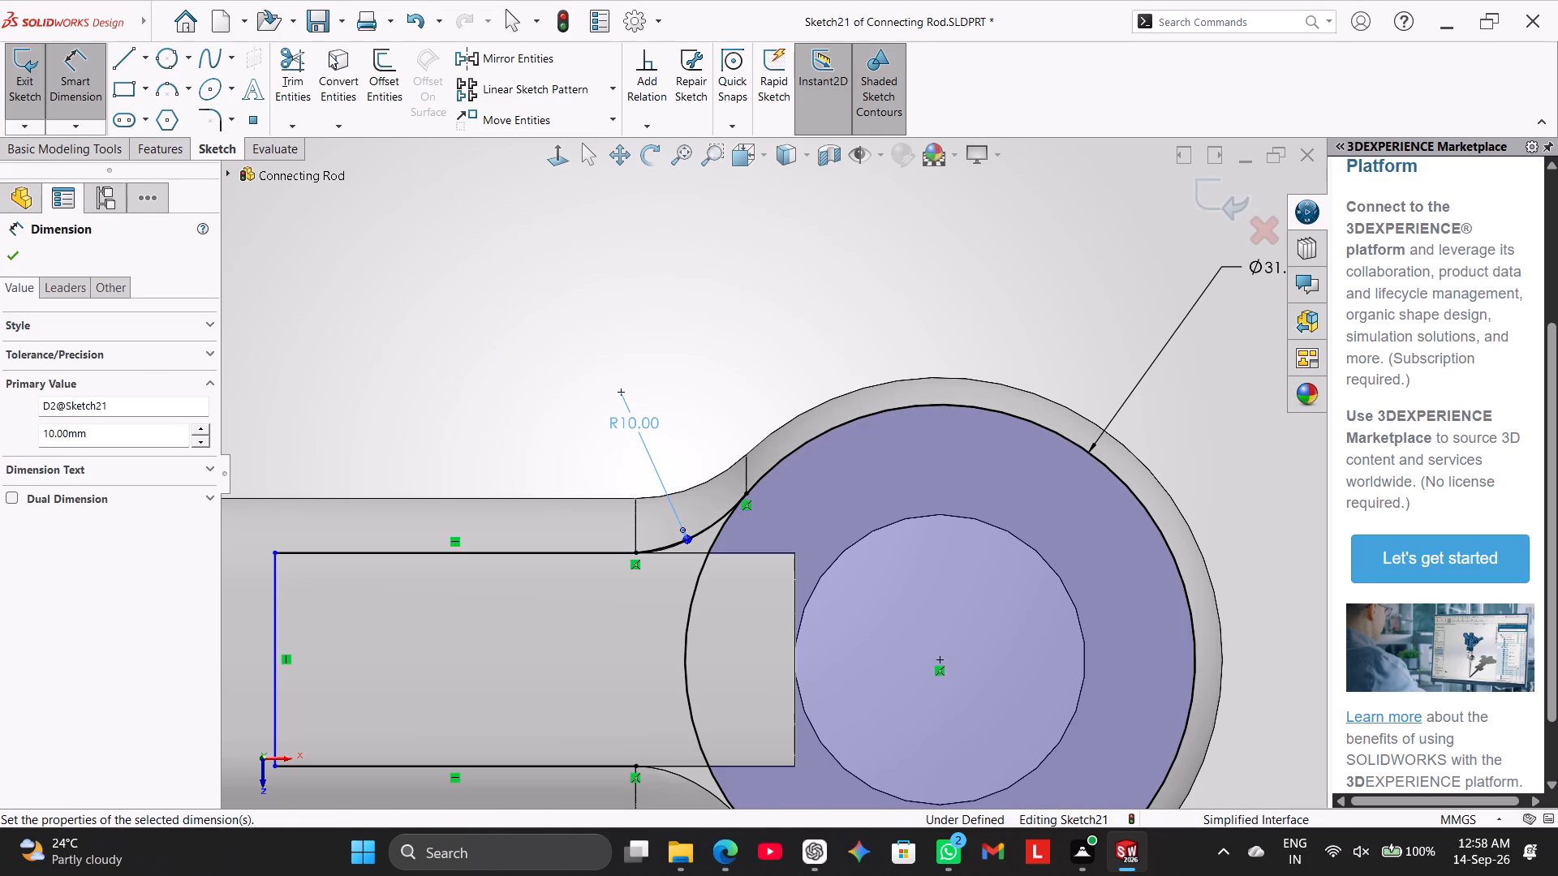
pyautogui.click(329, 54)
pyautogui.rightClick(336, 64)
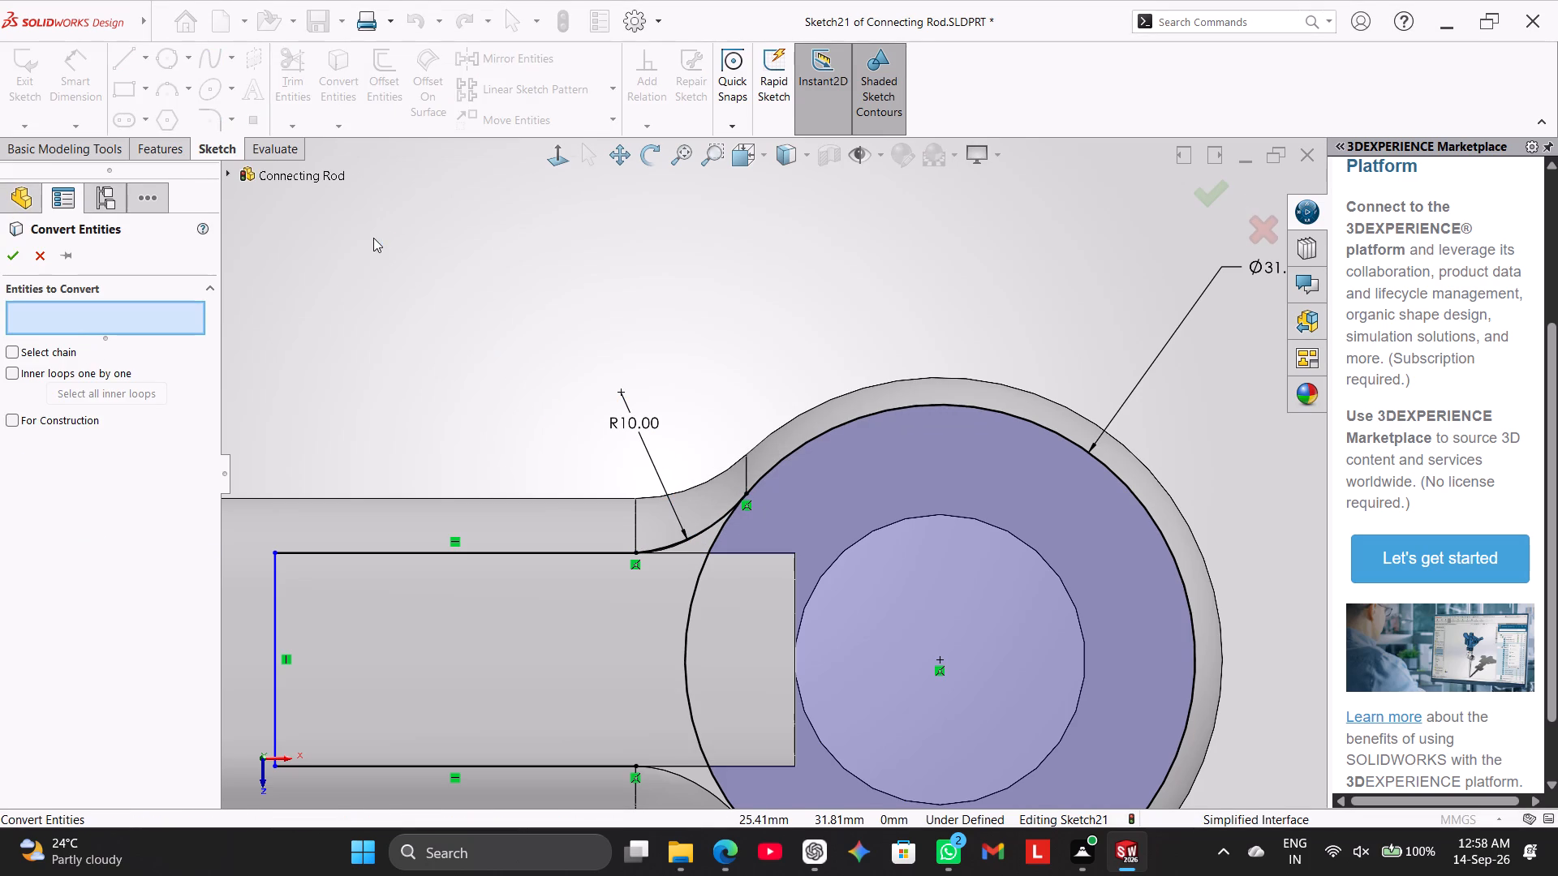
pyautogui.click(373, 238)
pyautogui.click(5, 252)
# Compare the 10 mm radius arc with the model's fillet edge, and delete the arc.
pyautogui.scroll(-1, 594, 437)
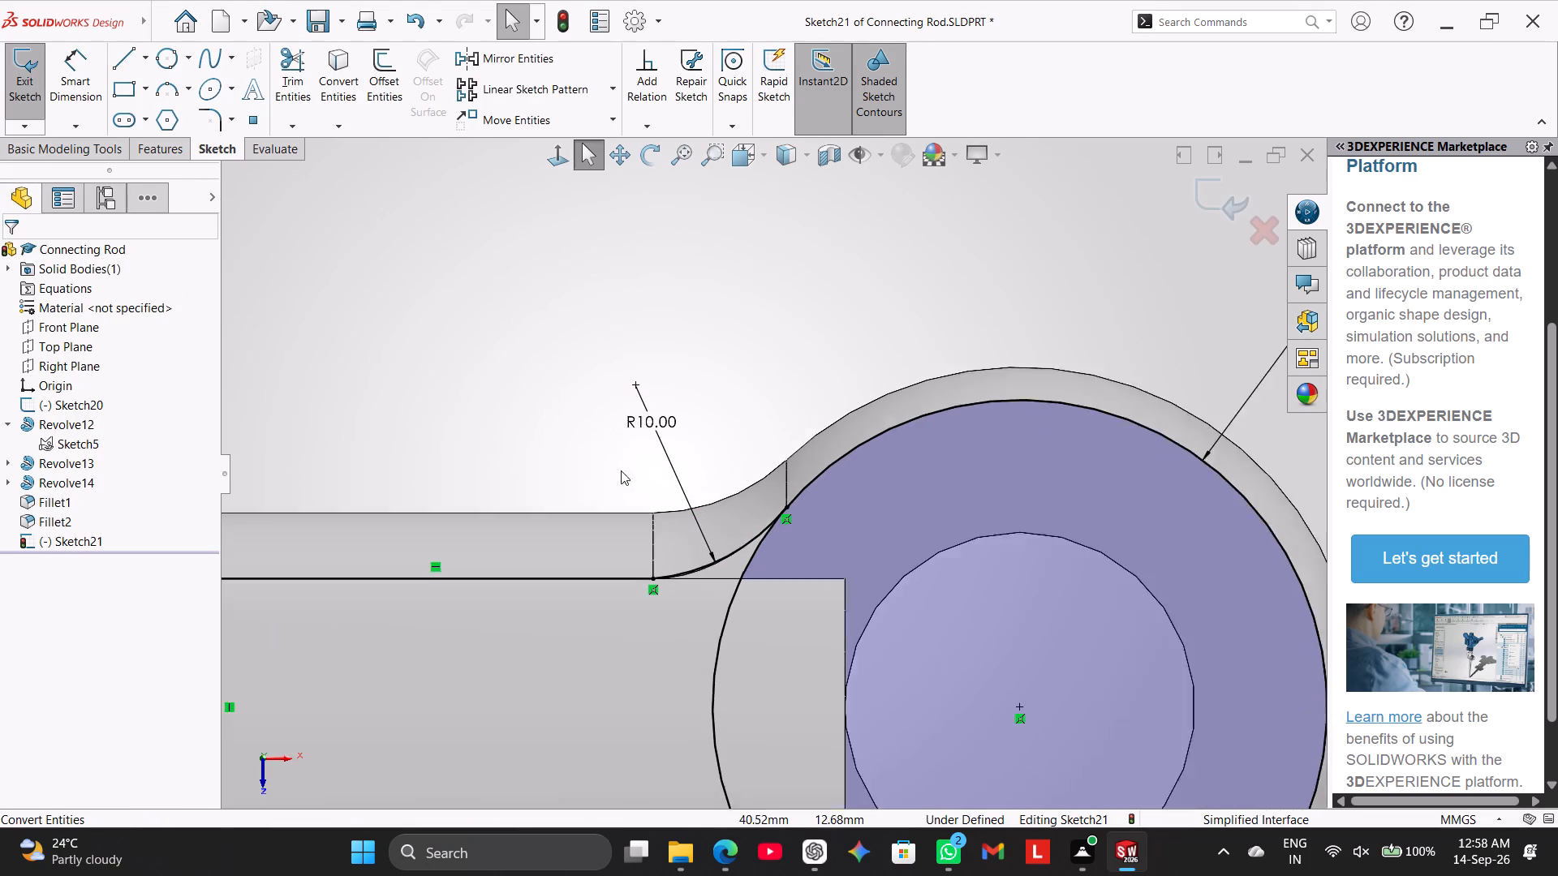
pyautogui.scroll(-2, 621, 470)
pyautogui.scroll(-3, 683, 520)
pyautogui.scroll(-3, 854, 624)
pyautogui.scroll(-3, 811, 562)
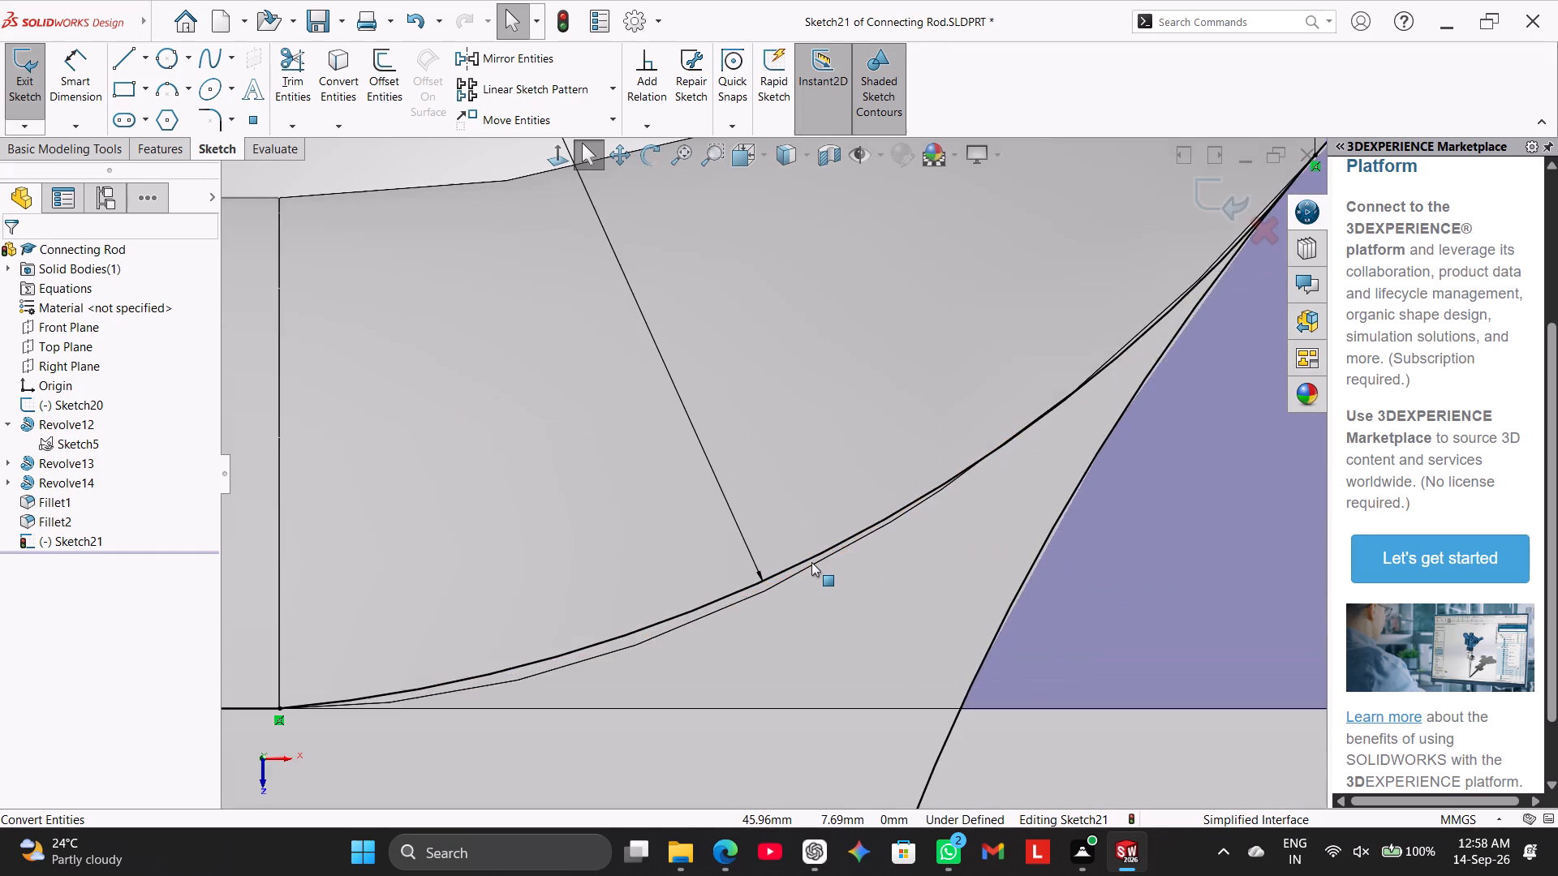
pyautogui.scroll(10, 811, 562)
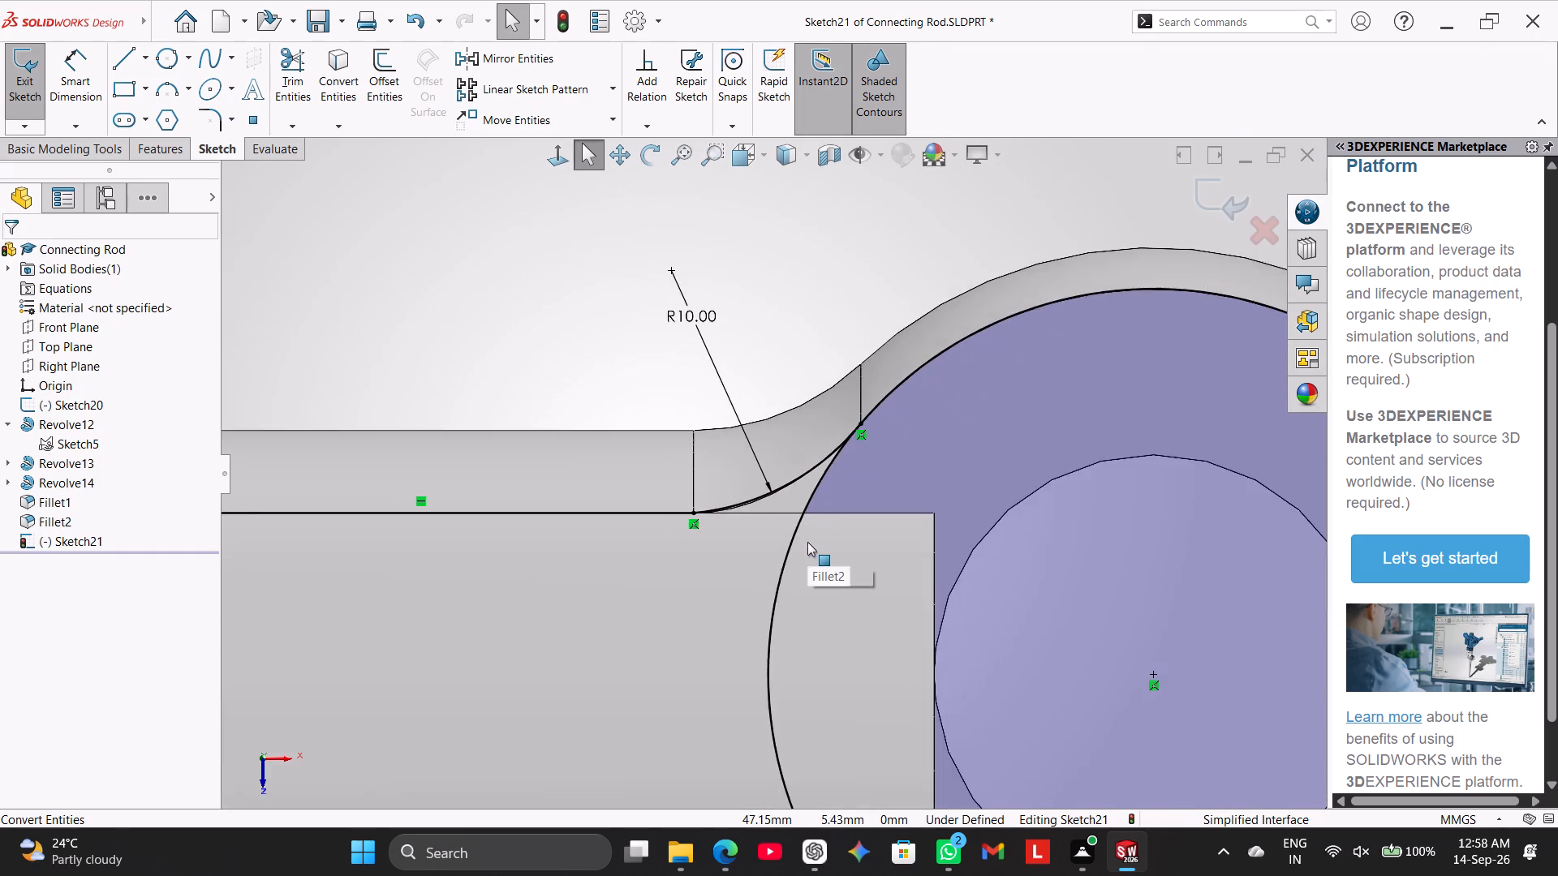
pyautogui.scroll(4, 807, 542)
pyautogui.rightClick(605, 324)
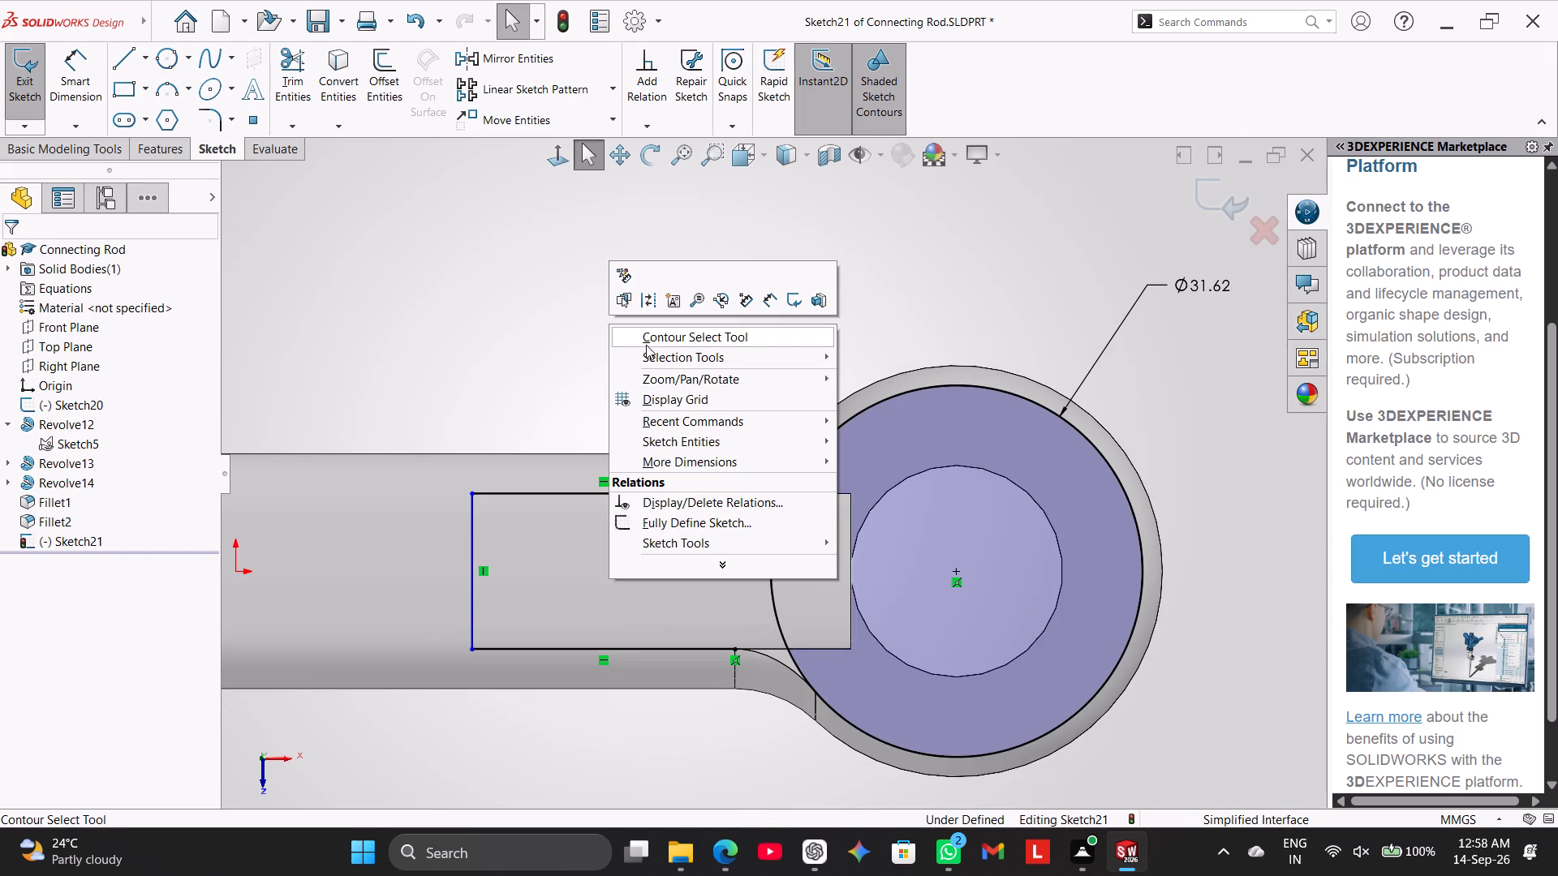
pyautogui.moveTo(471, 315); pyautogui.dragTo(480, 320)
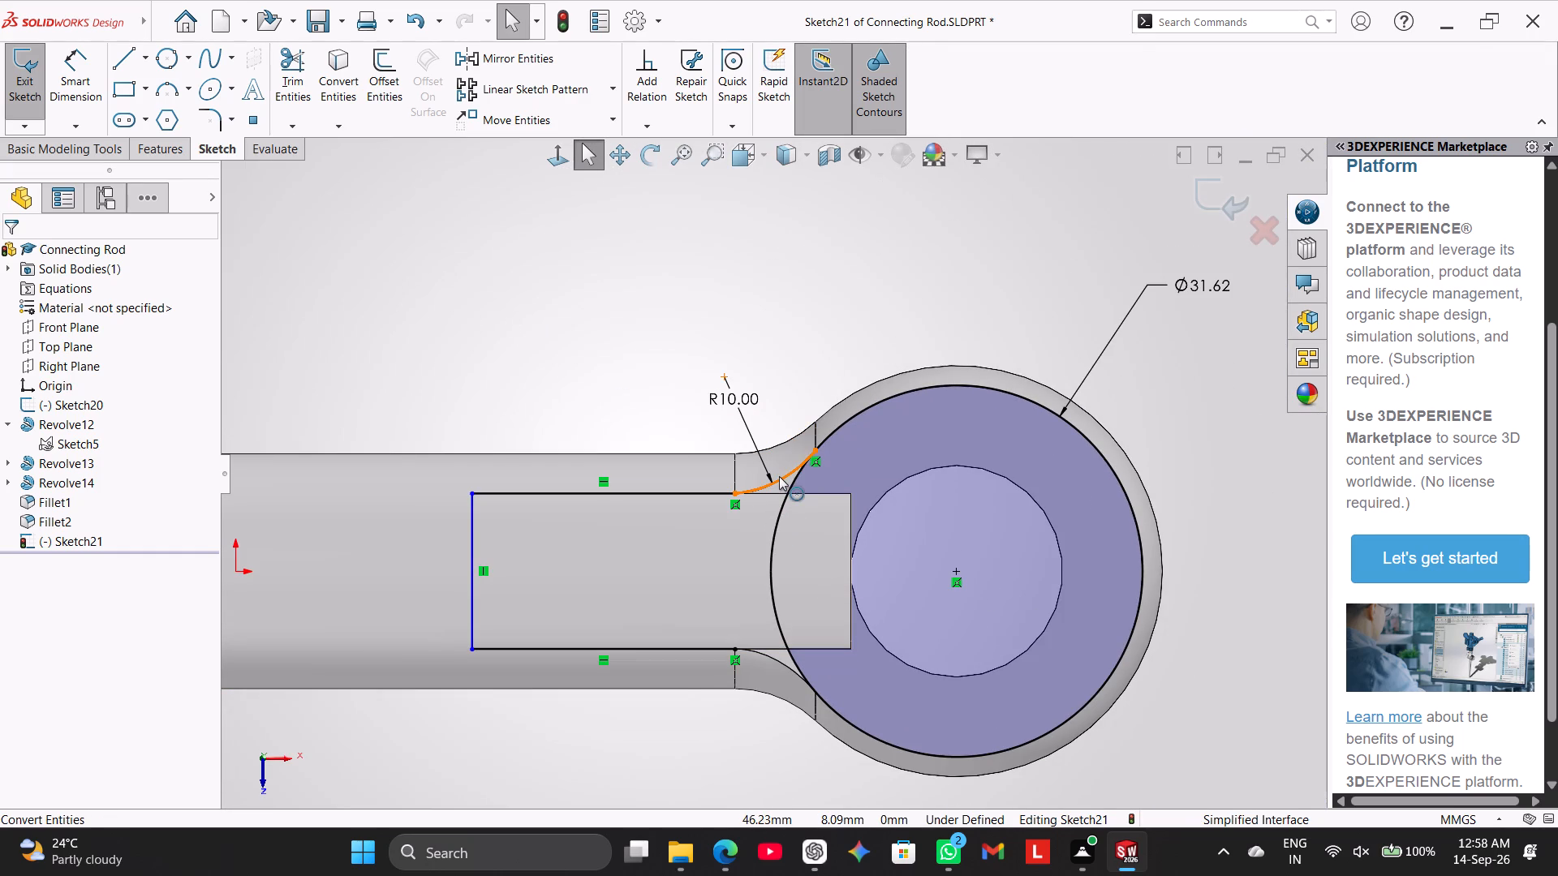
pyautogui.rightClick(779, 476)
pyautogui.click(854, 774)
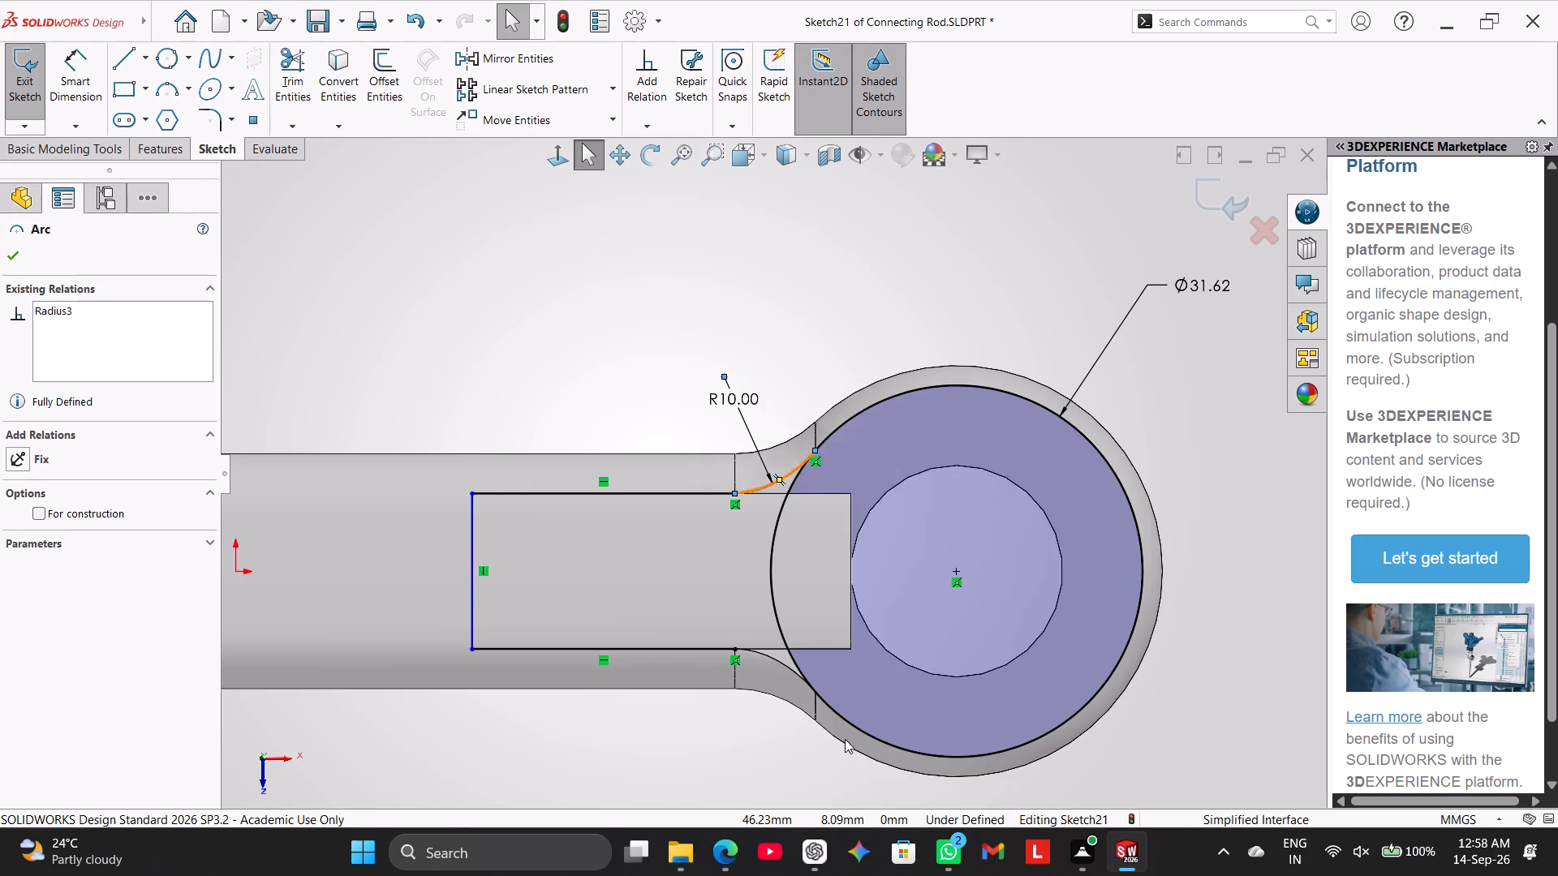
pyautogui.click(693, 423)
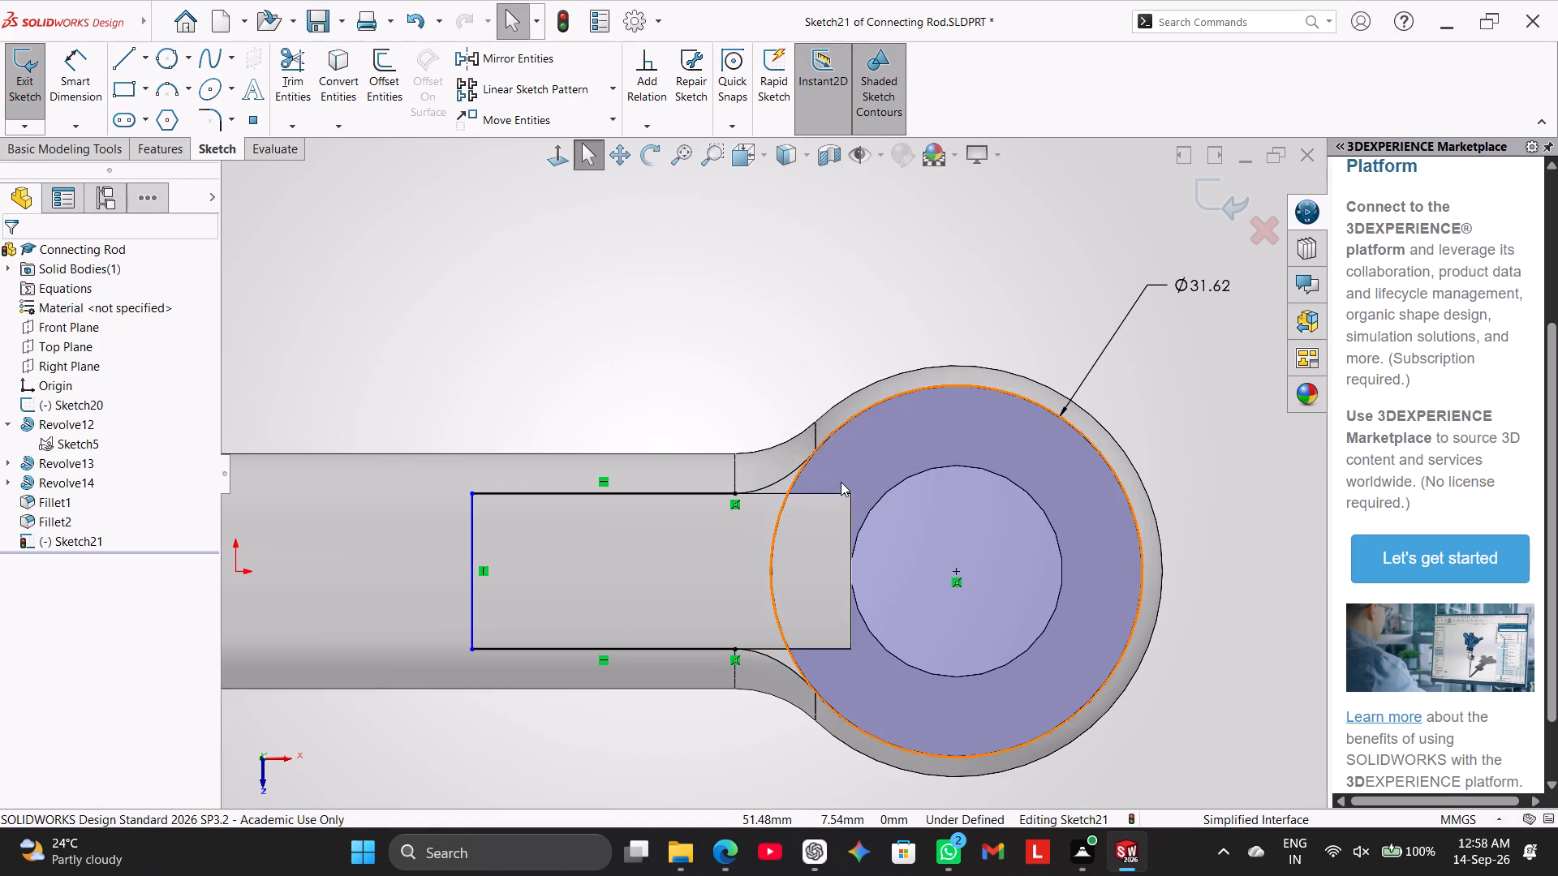
# Dimension the horizontal distance from the eye centre to the shank profile's vertical end line as 37.74 mm, placed below the rod.
pyautogui.scroll(-2, 841, 482)
pyautogui.scroll(2, 841, 482)
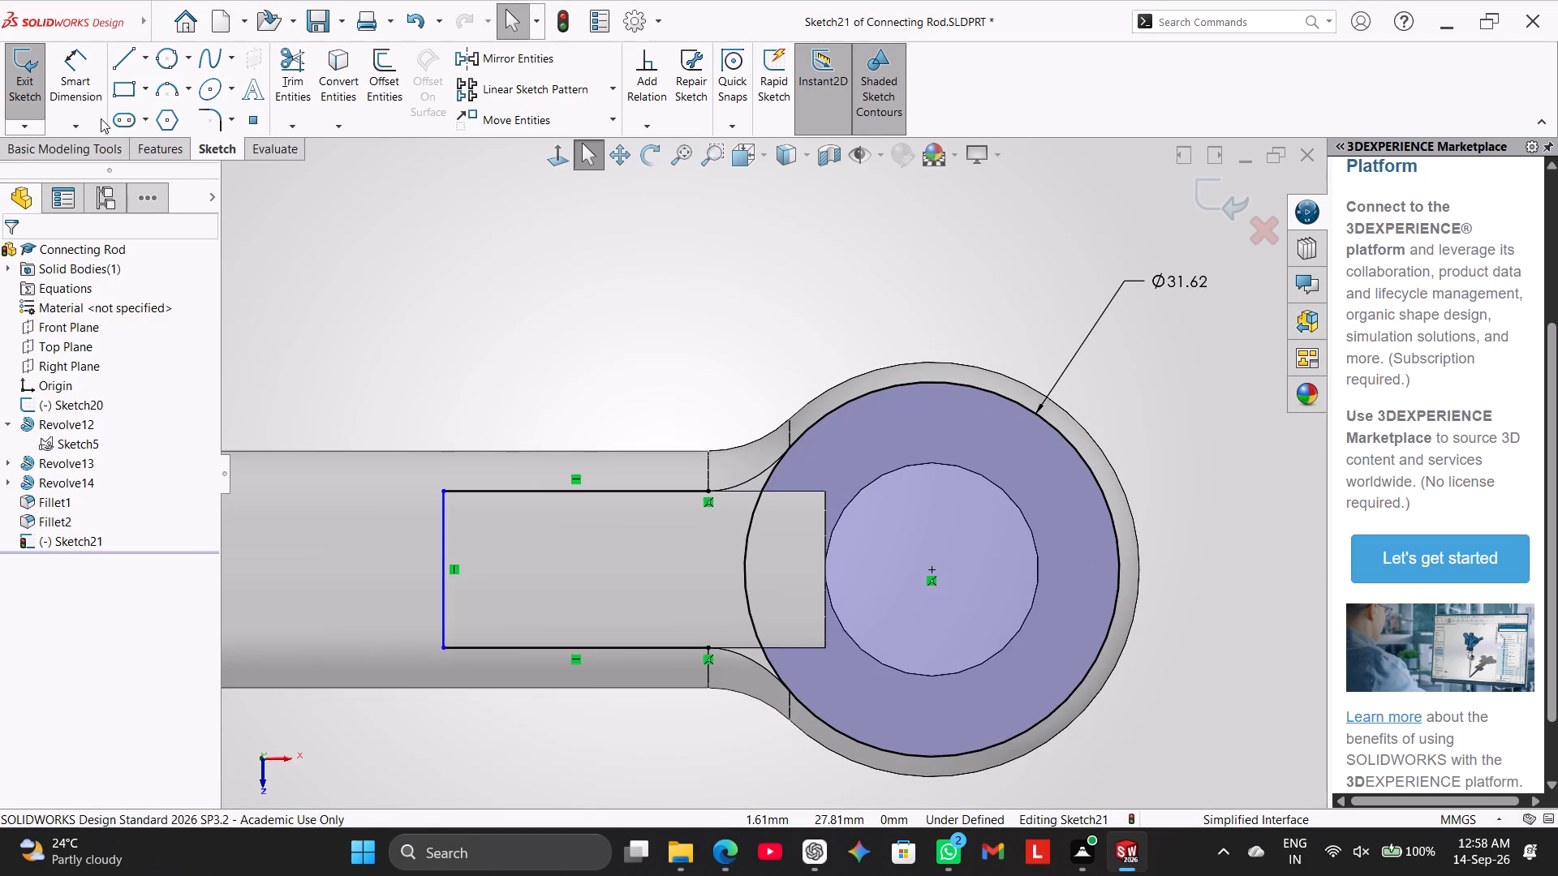
pyautogui.click(76, 87)
pyautogui.click(929, 569)
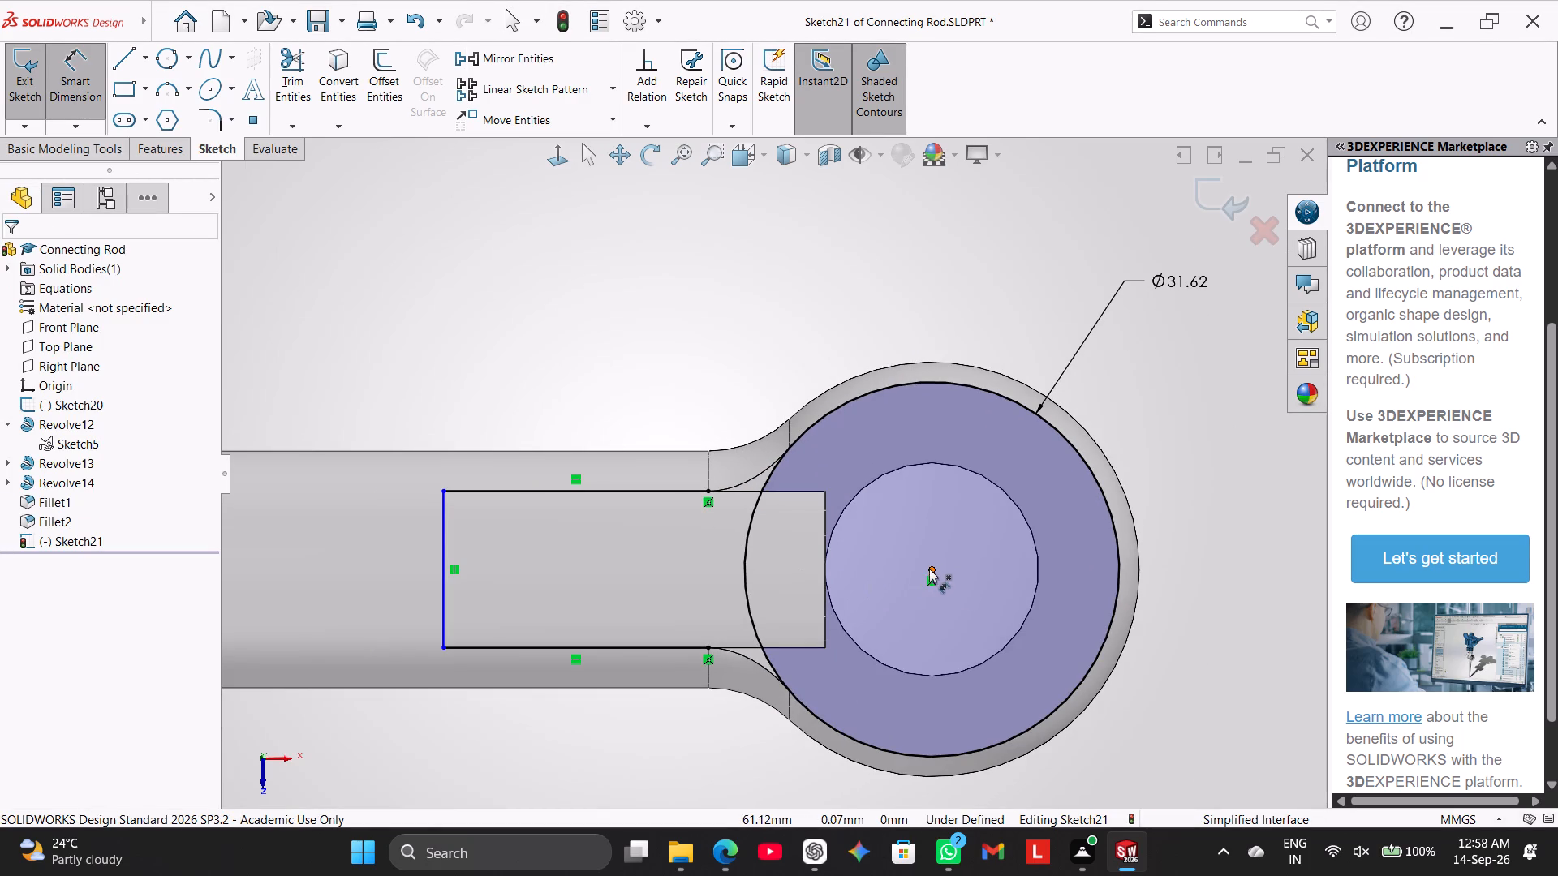
pyautogui.click(445, 537)
pyautogui.scroll(2, 711, 740)
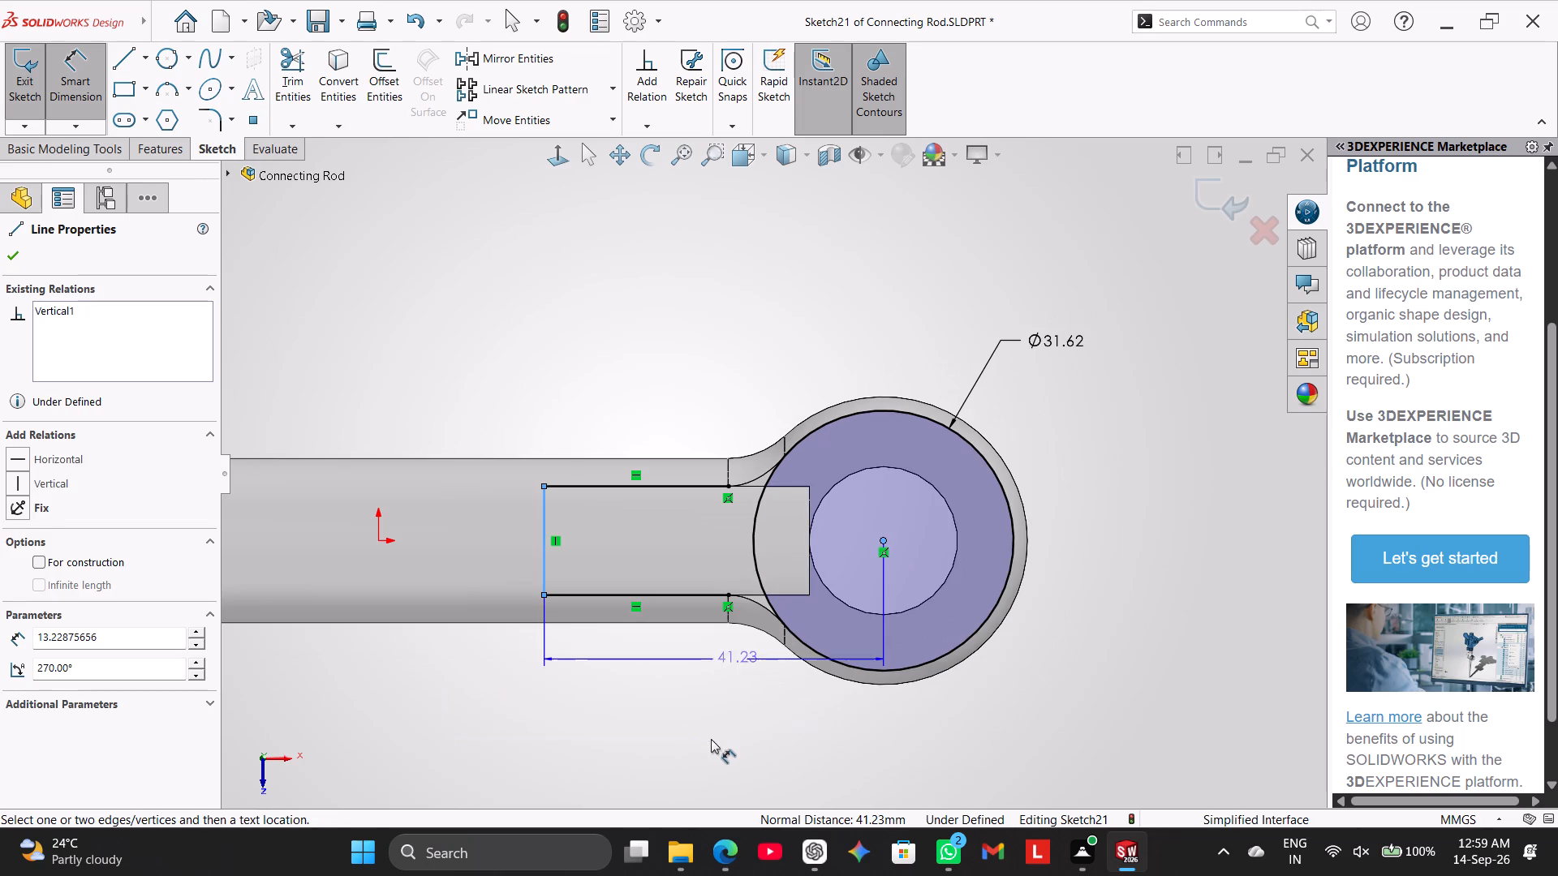
pyautogui.click(694, 699)
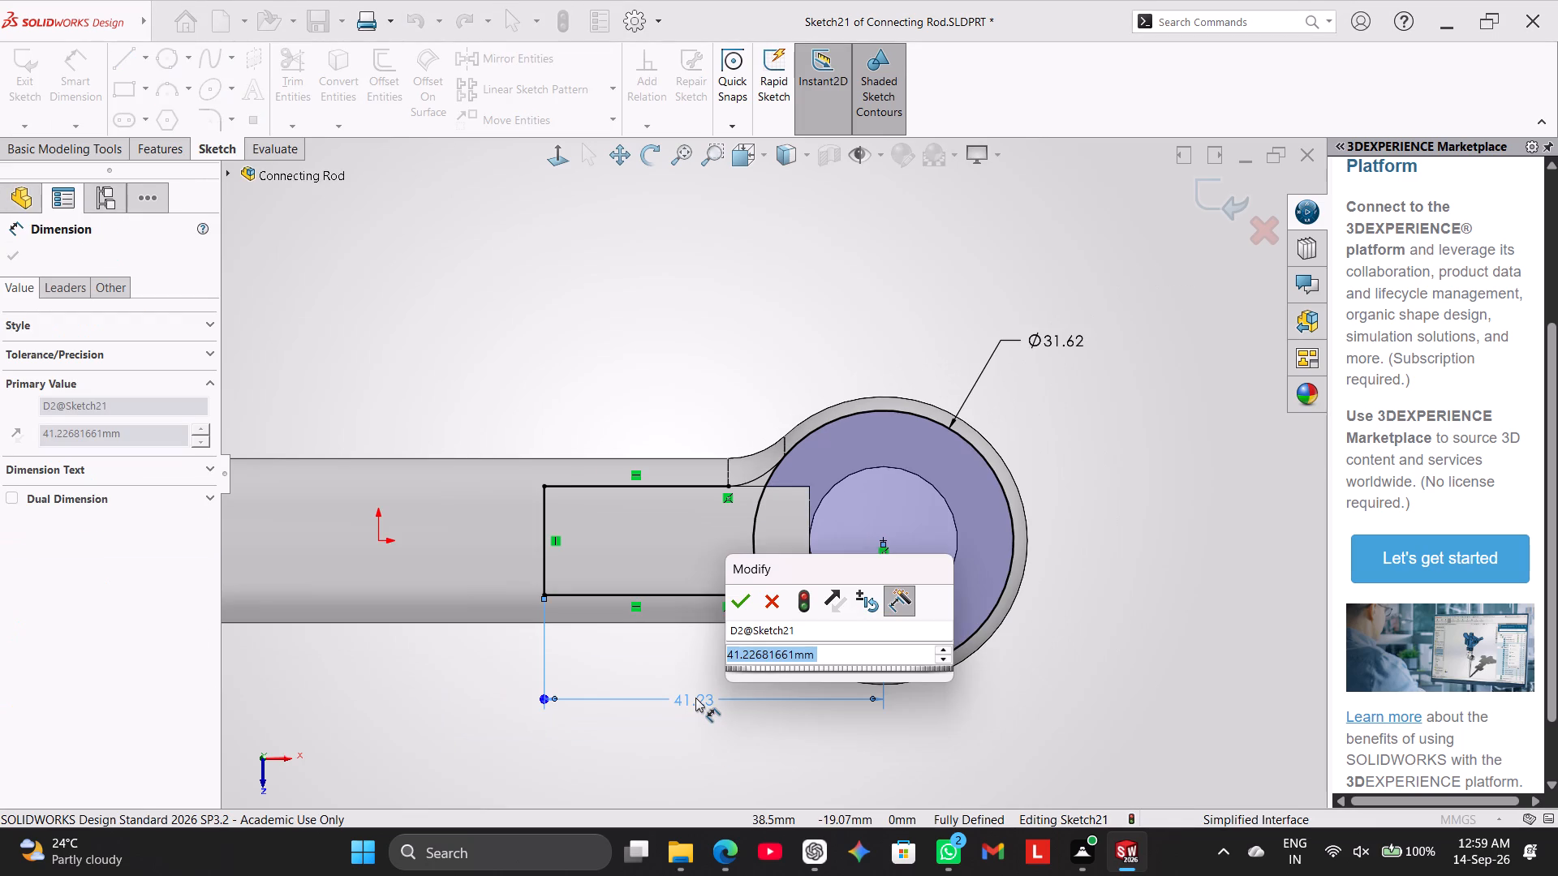
pyautogui.write('37')
pyautogui.press('.')
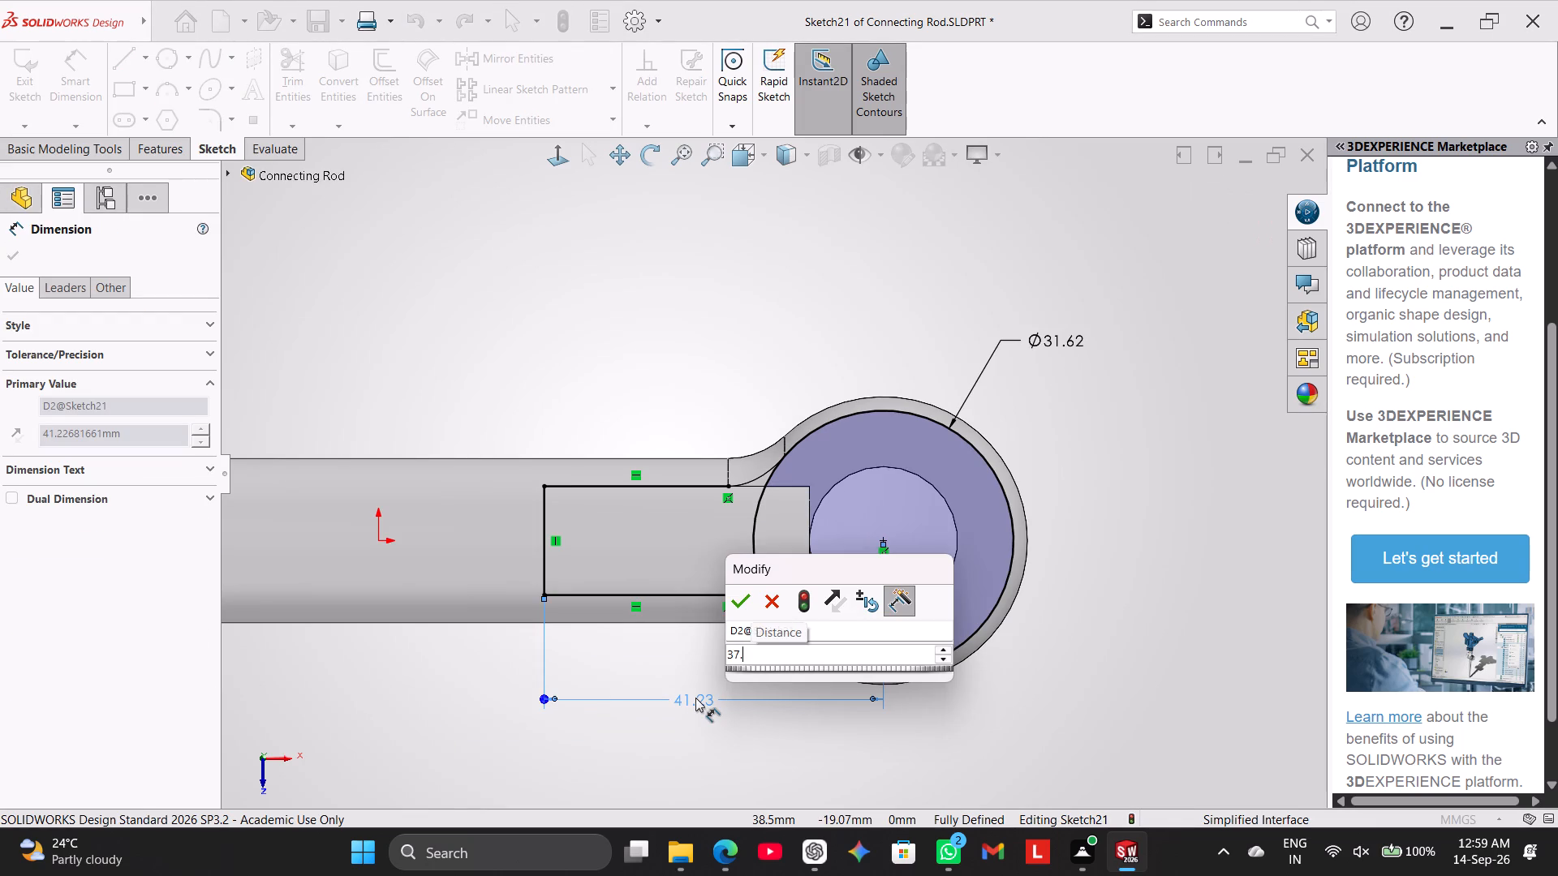
pyautogui.write('74')
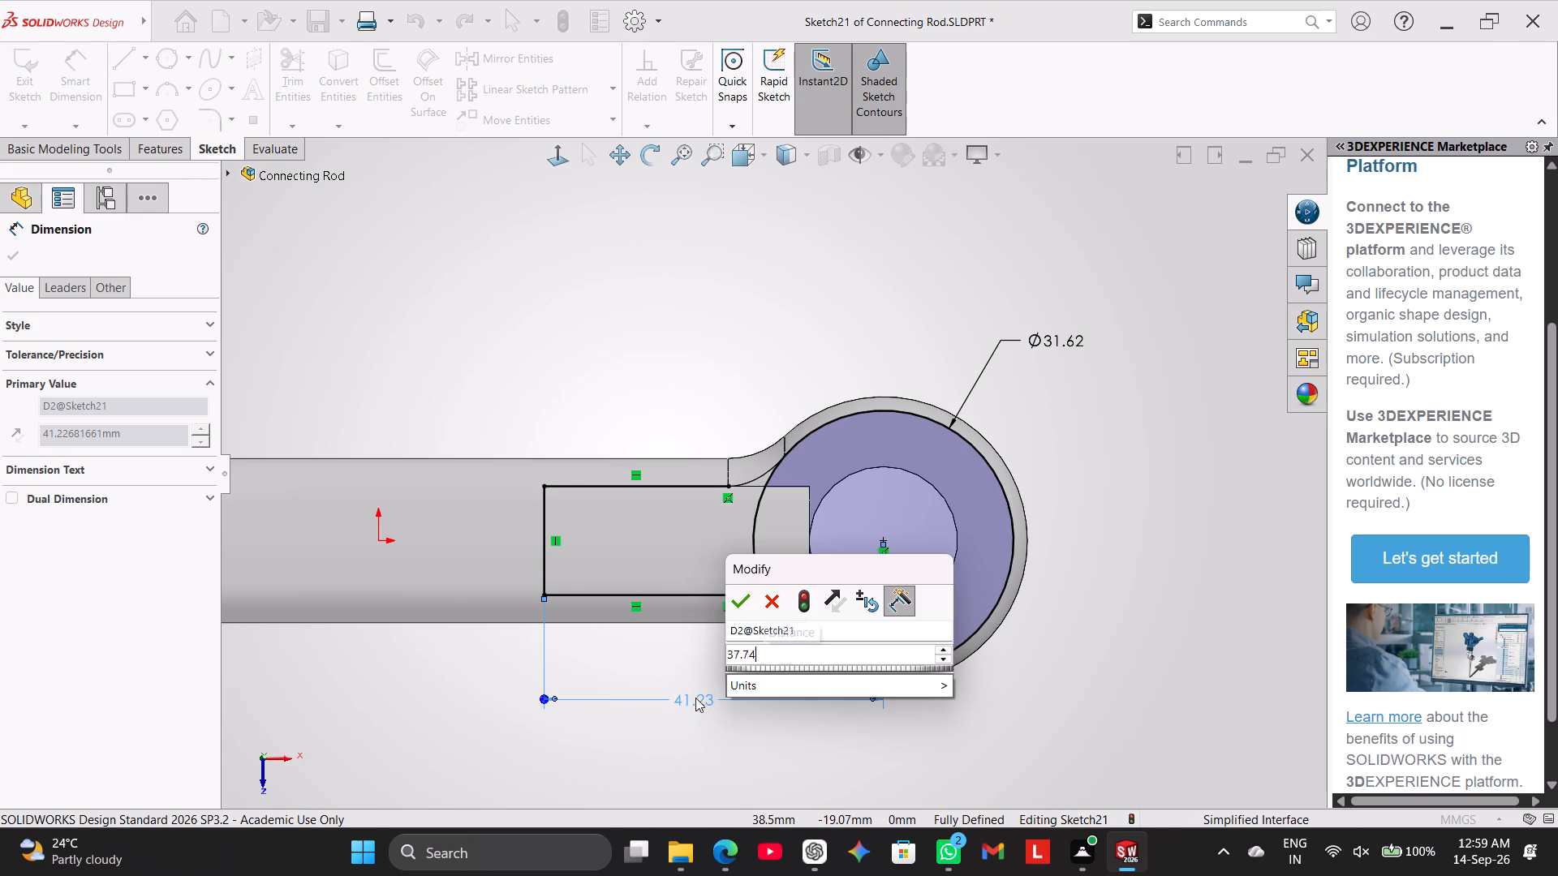
pyautogui.press('Return')
pyautogui.click(1001, 706)
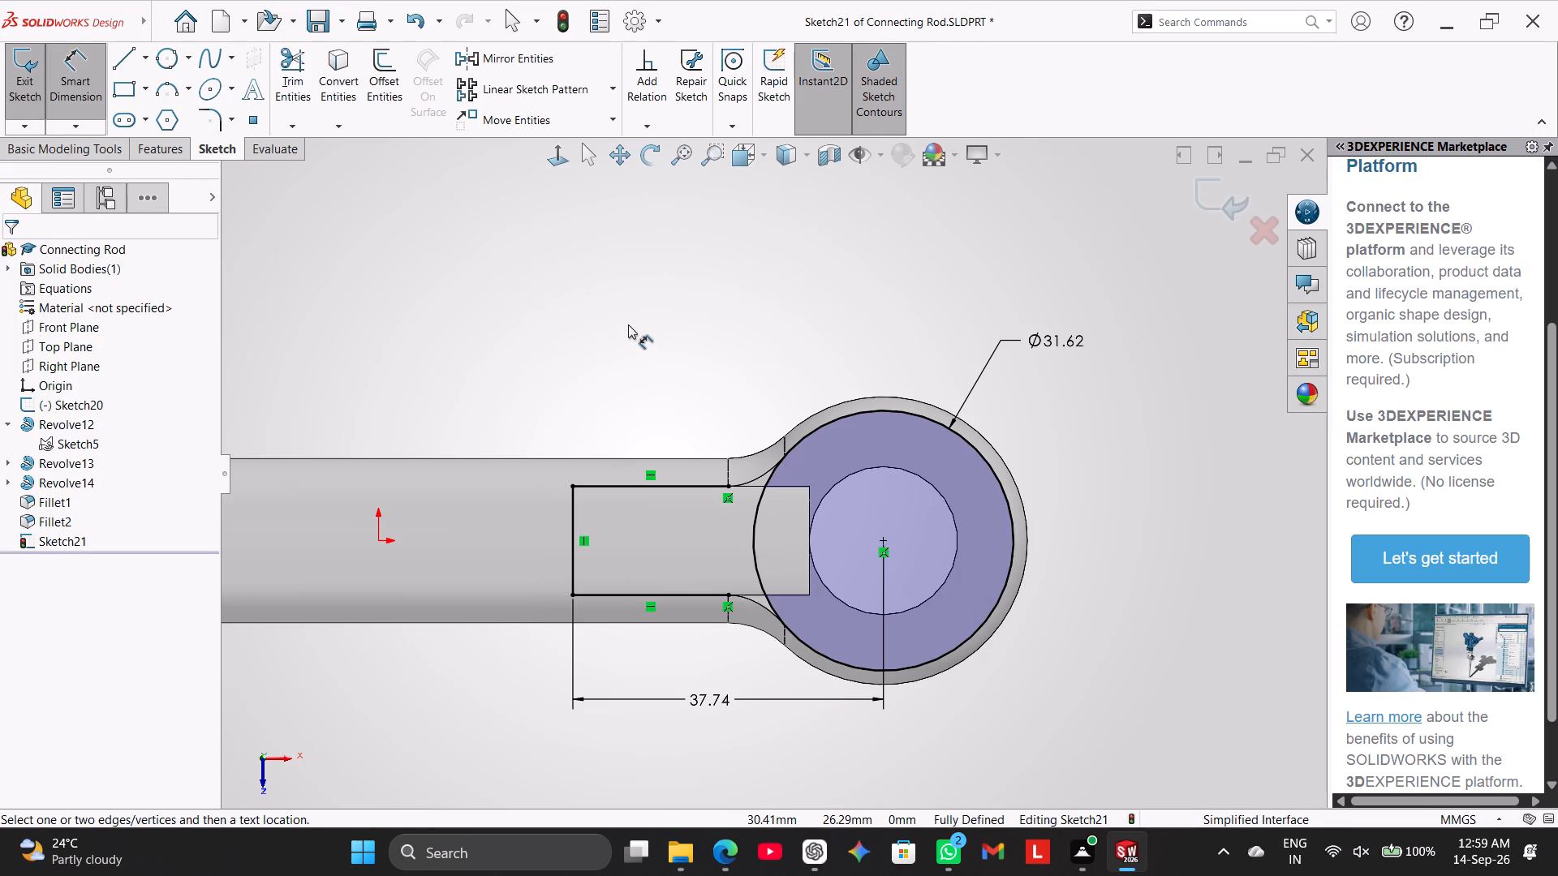
pyautogui.rightClick(420, 270)
pyautogui.click(479, 327)
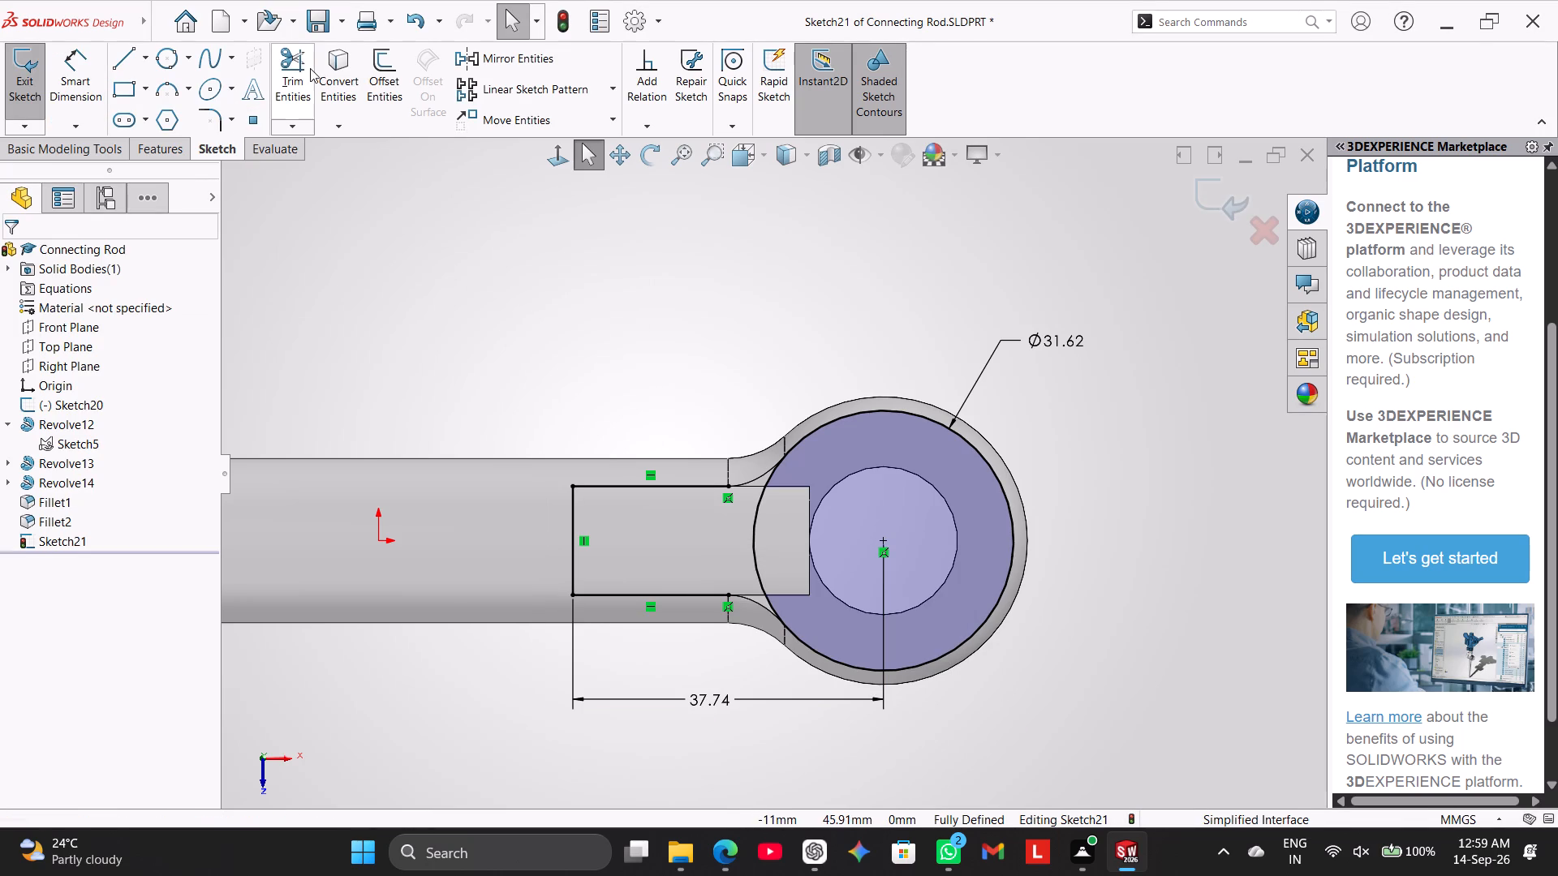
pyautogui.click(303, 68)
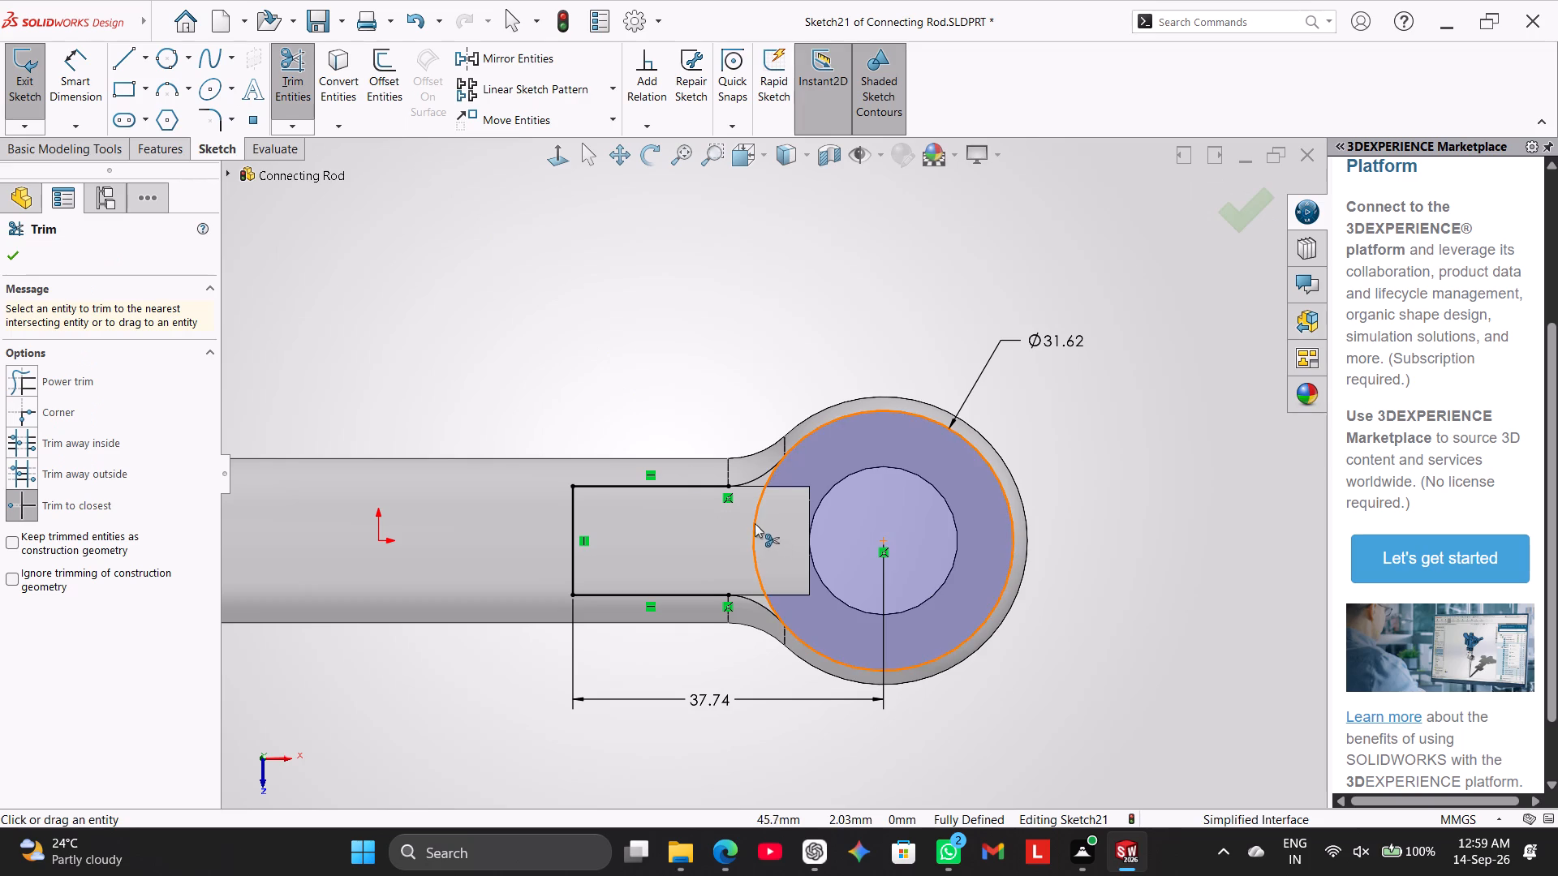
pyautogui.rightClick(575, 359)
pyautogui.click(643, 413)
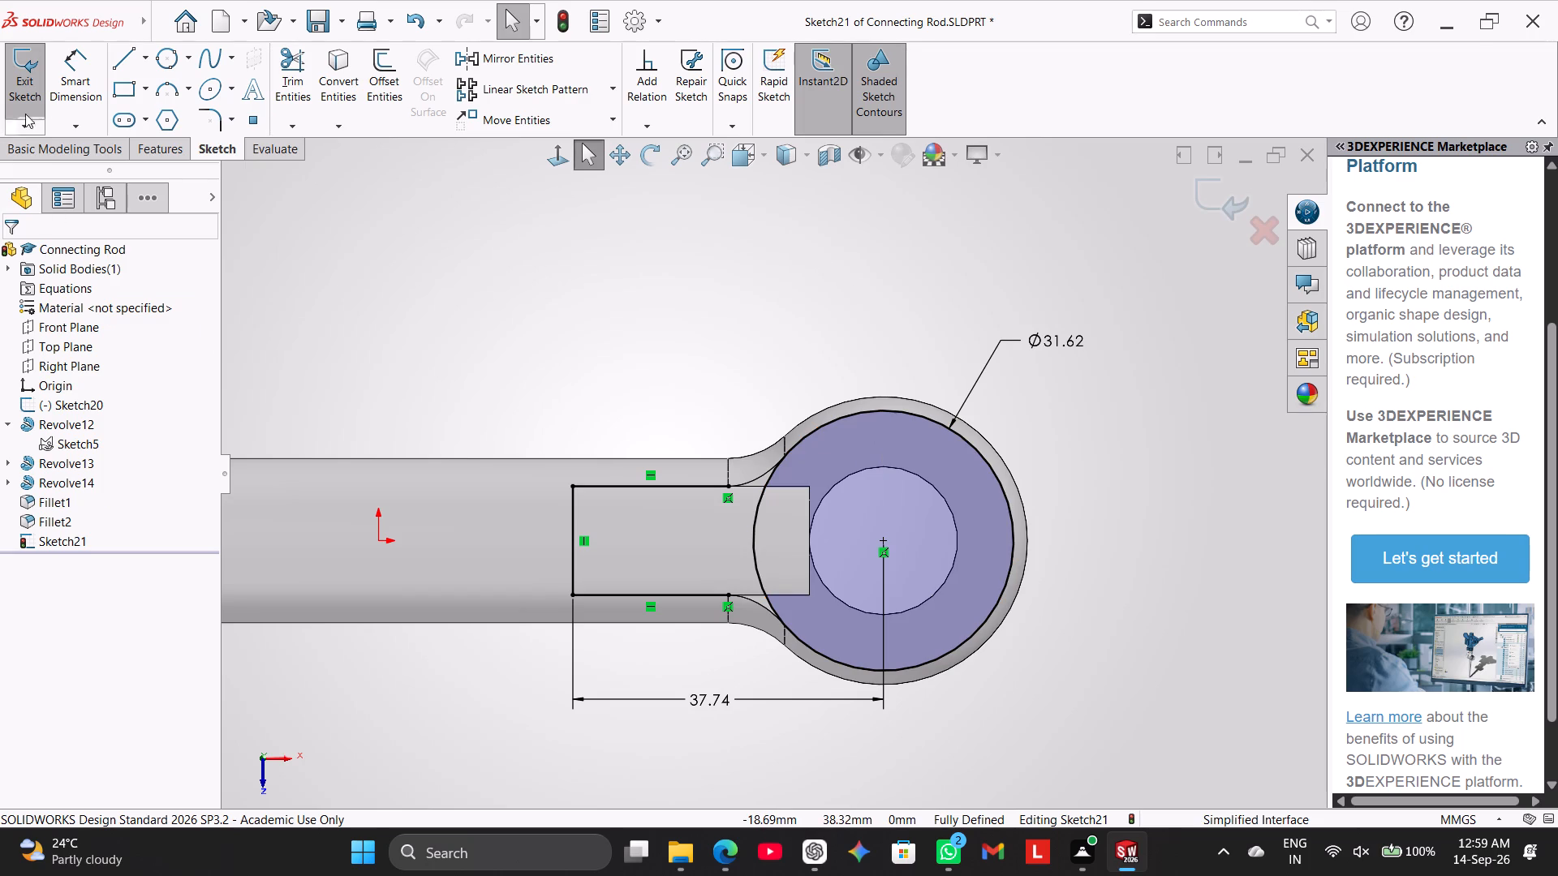
# Sketch a perimeter circle of about 10.6 mm radius above the shank, through the upper line's end and tangent to the eye circle.
pyautogui.click(167, 53)
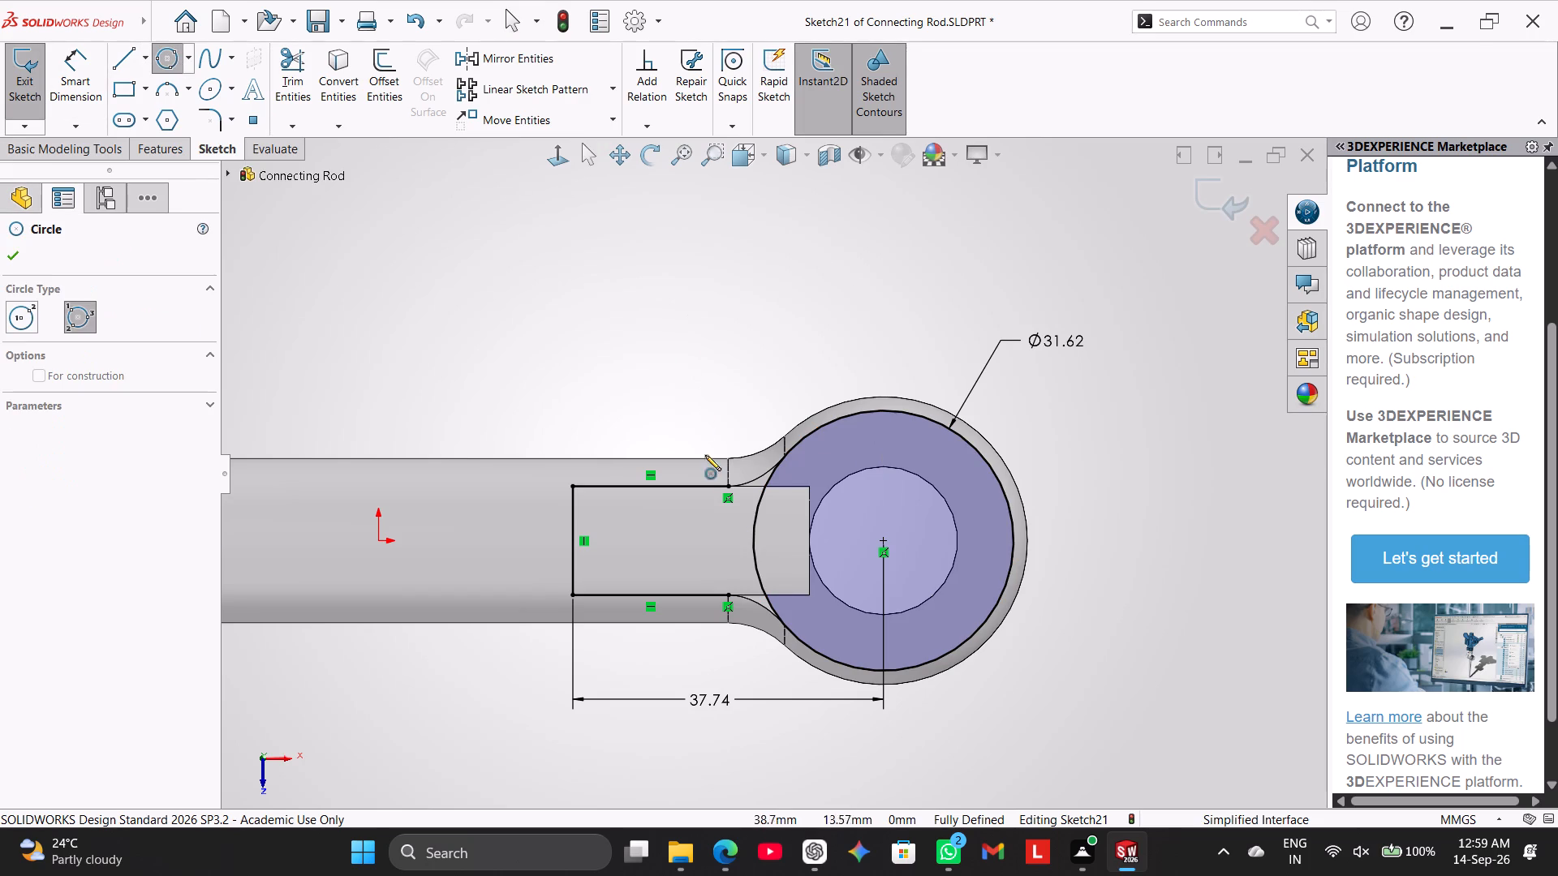
pyautogui.click(730, 486)
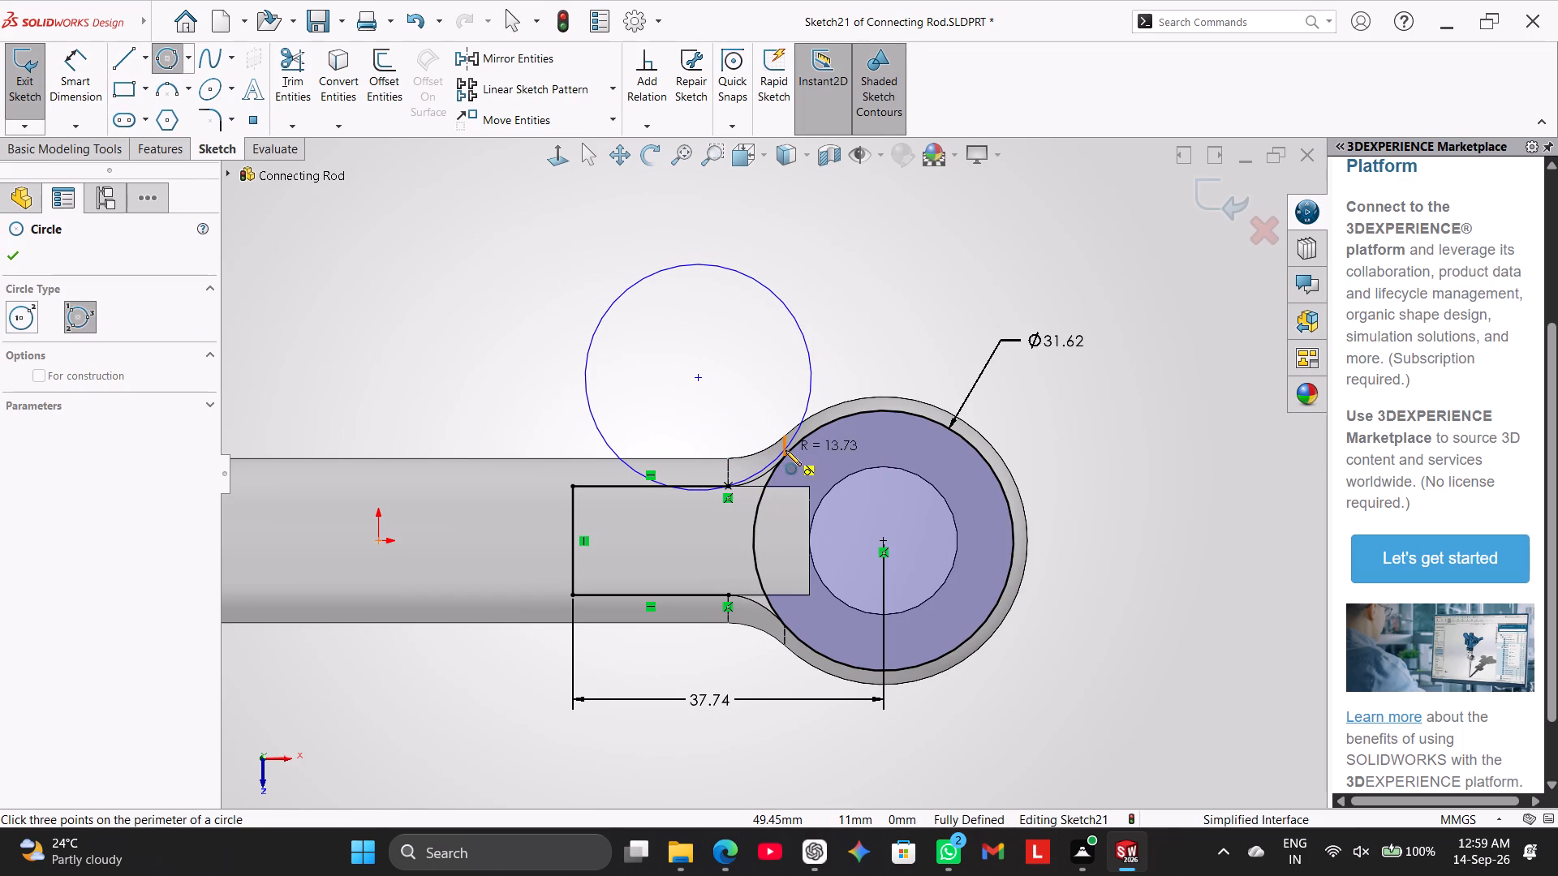
pyautogui.click(785, 450)
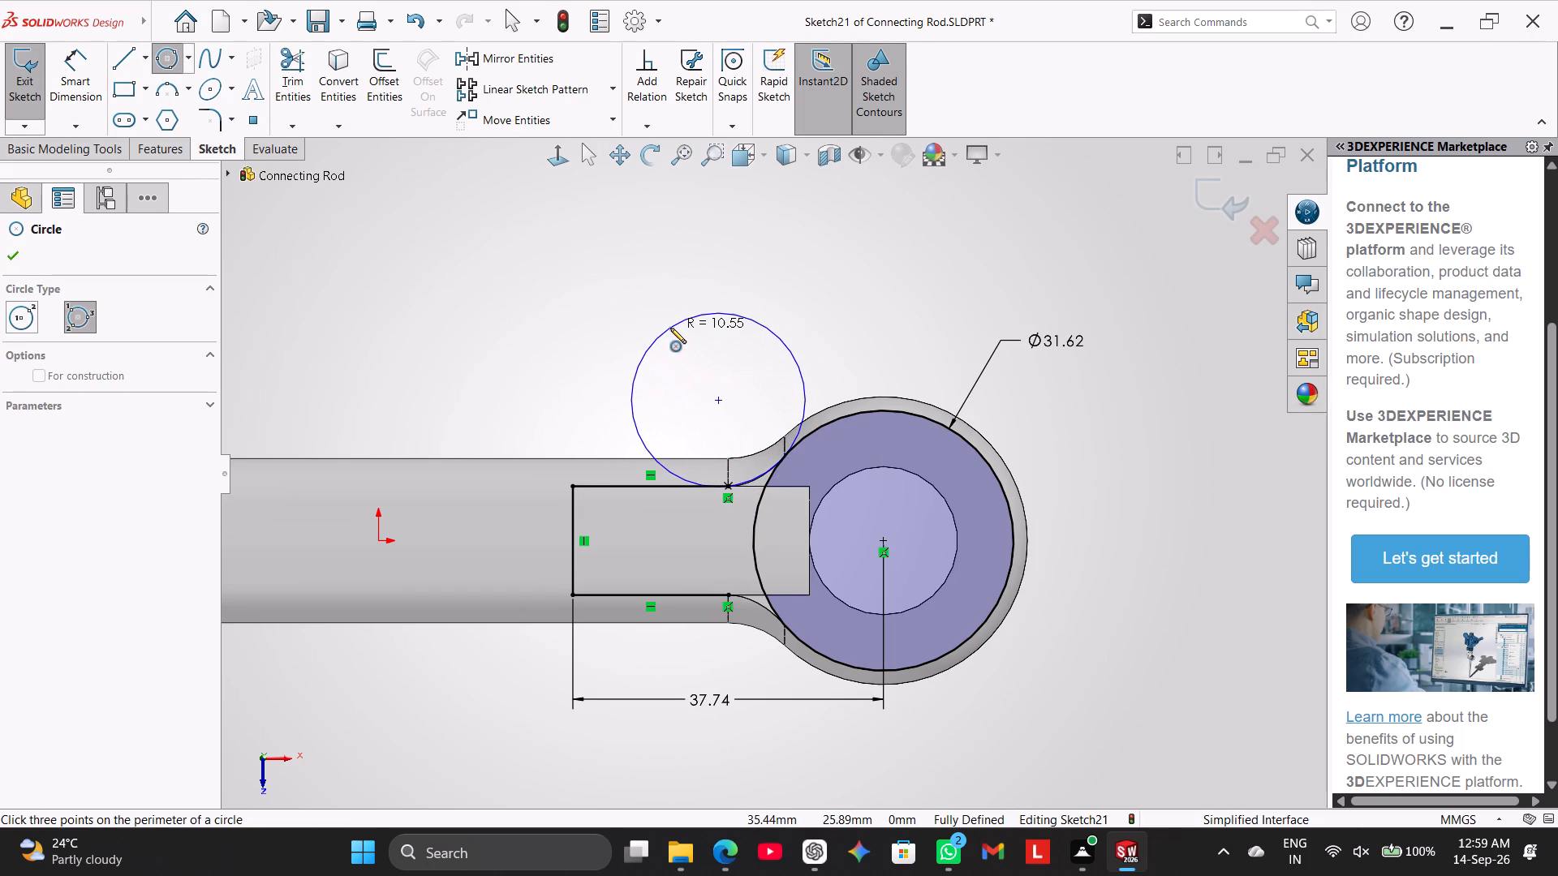
pyautogui.click(670, 328)
pyautogui.rightClick(544, 344)
pyautogui.click(583, 359)
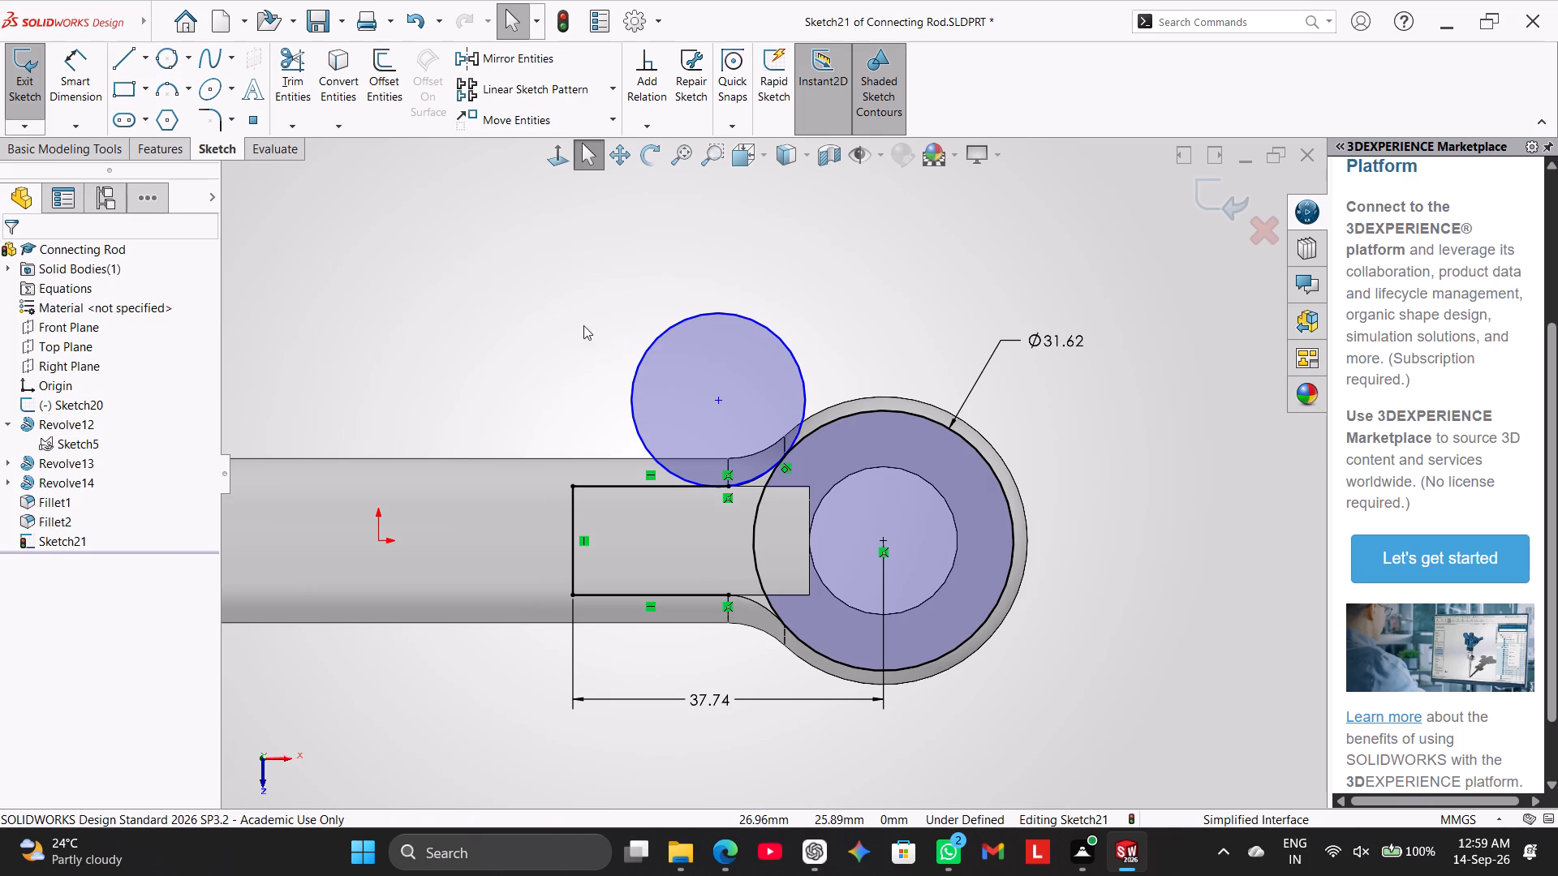
# Sketch a matching perimeter circle below the shank, through the lower line's end and tangent to the eye circle.
pyautogui.click(164, 55)
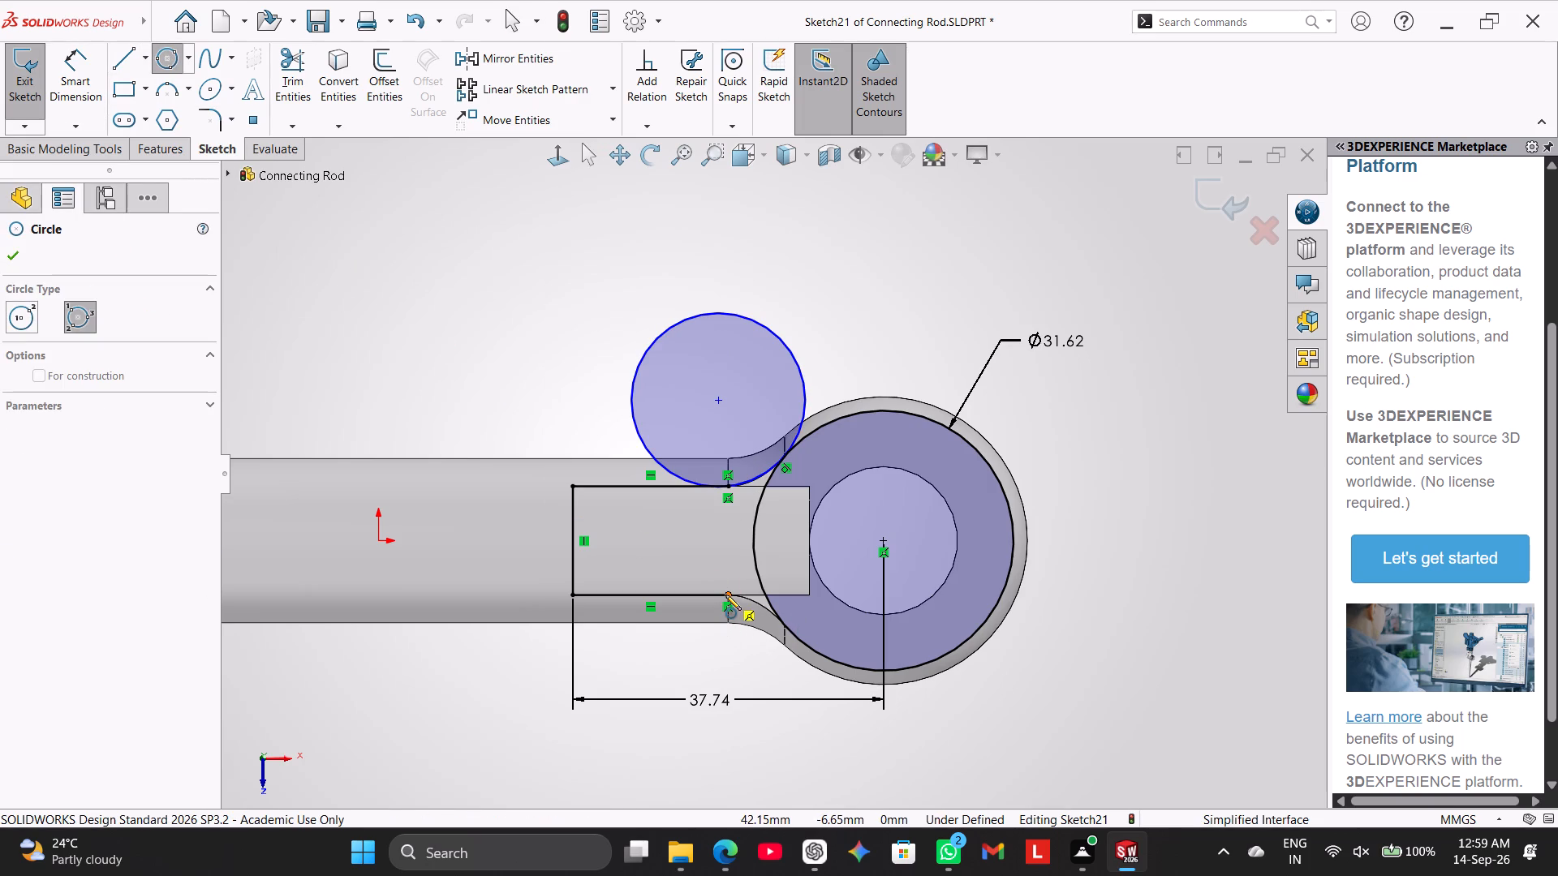
pyautogui.click(725, 595)
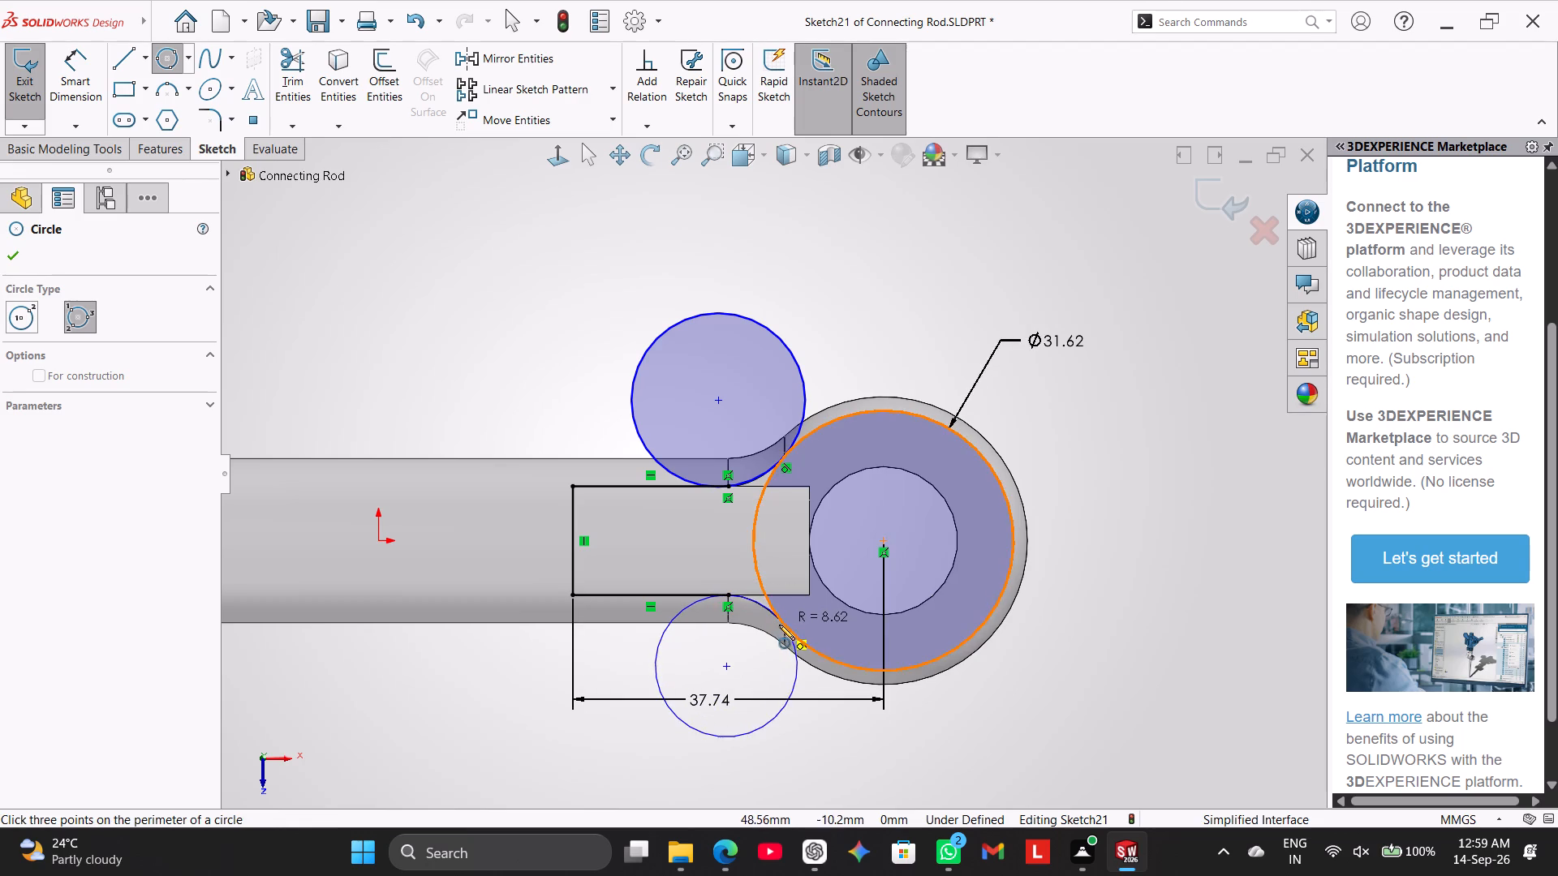
pyautogui.click(779, 625)
pyautogui.click(683, 754)
pyautogui.rightClick(495, 414)
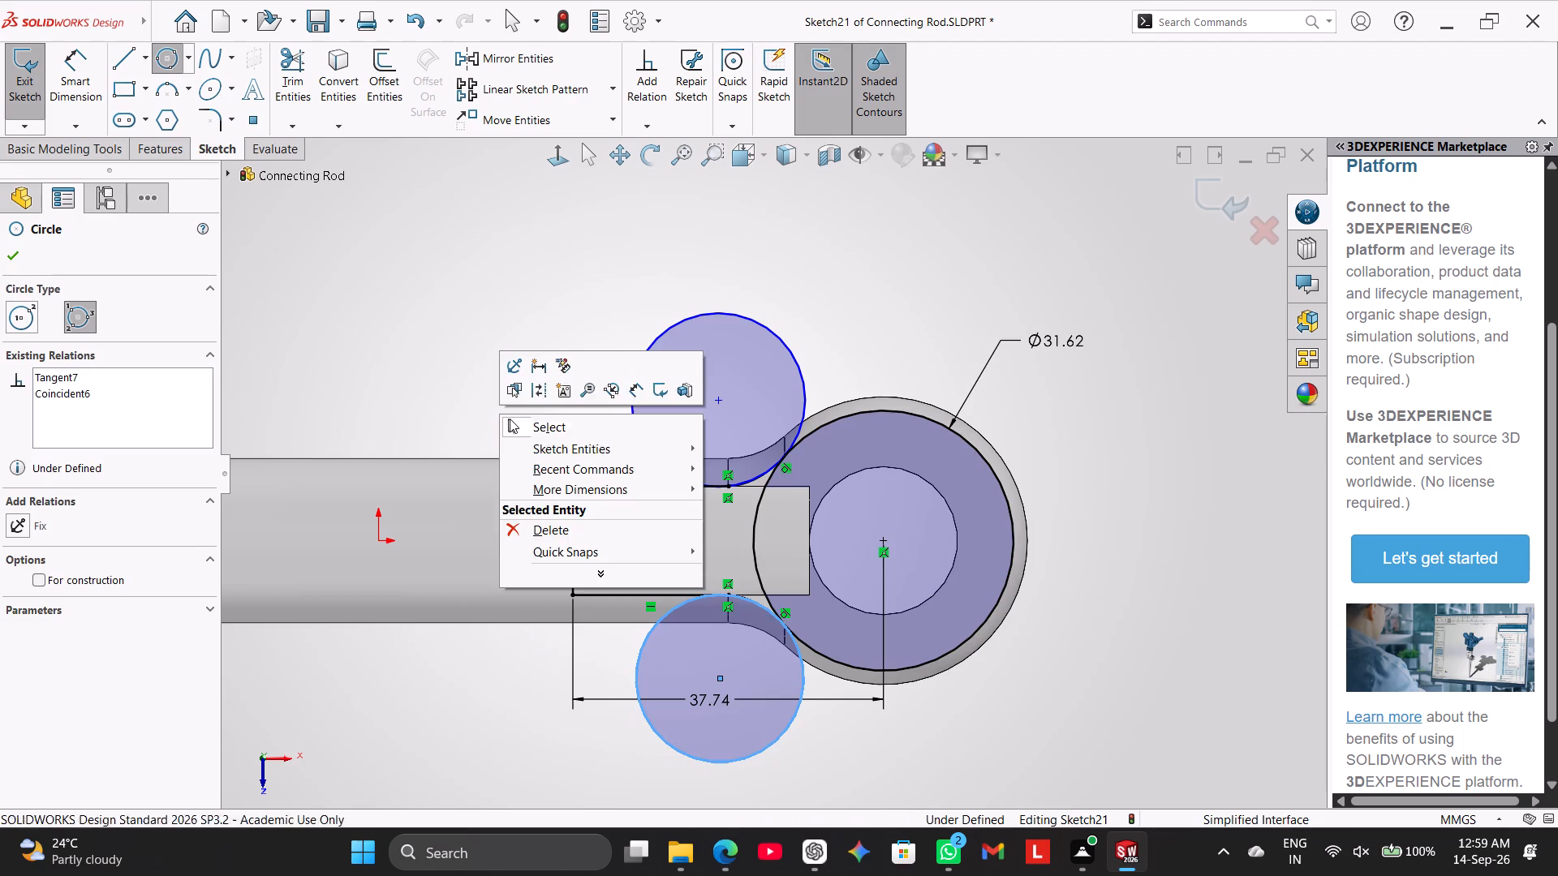
pyautogui.click(527, 429)
# Trim both perimeter circles to leave only the arcs joining the shank profile lines to the eye circle.
pyautogui.click(292, 71)
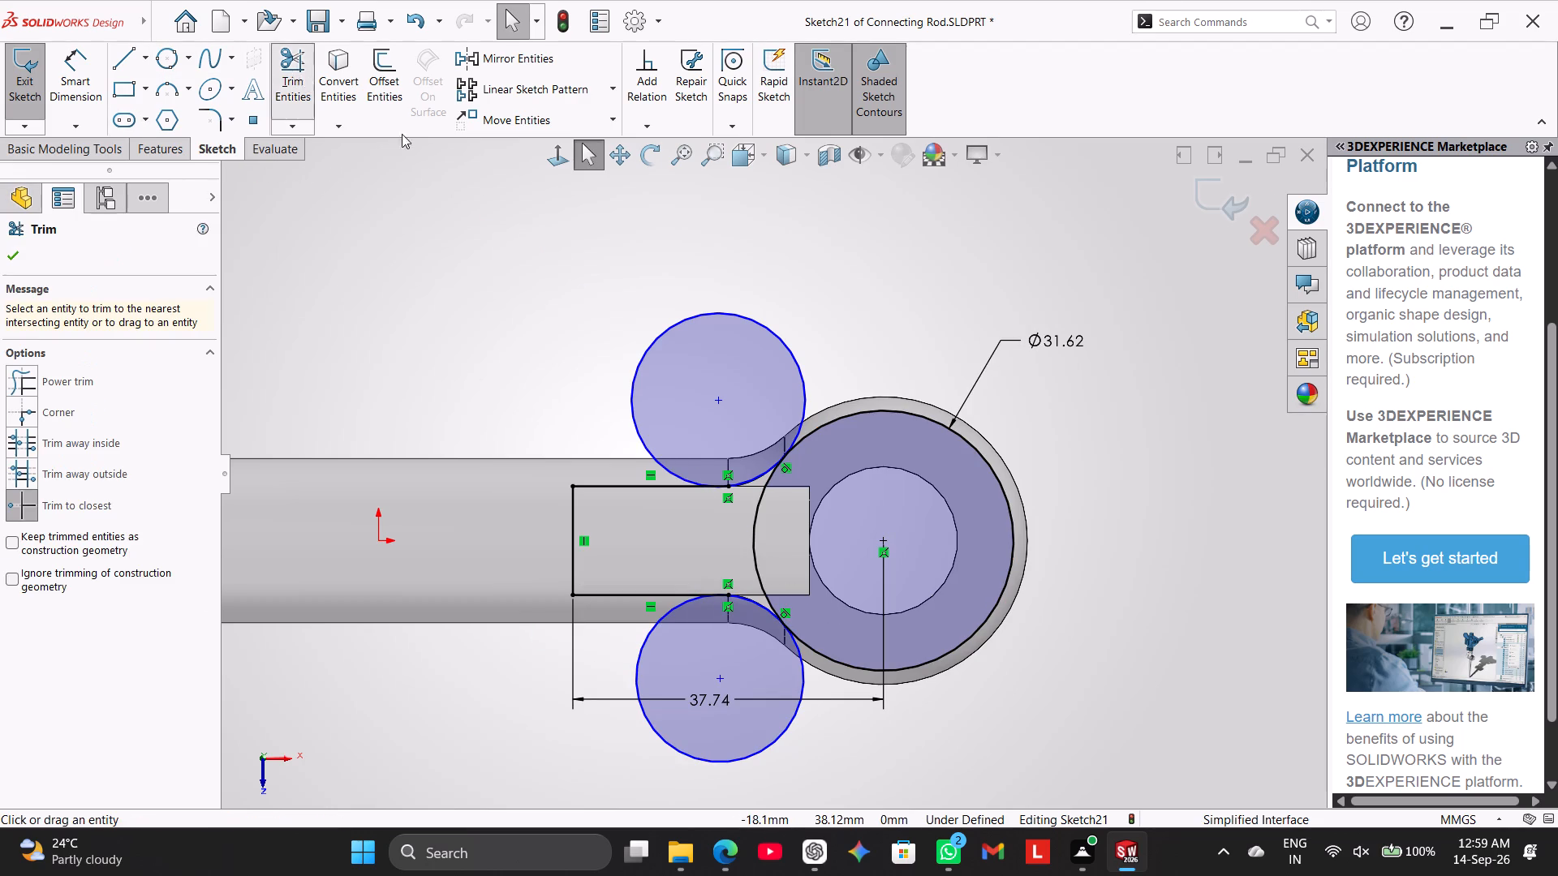
pyautogui.click(684, 316)
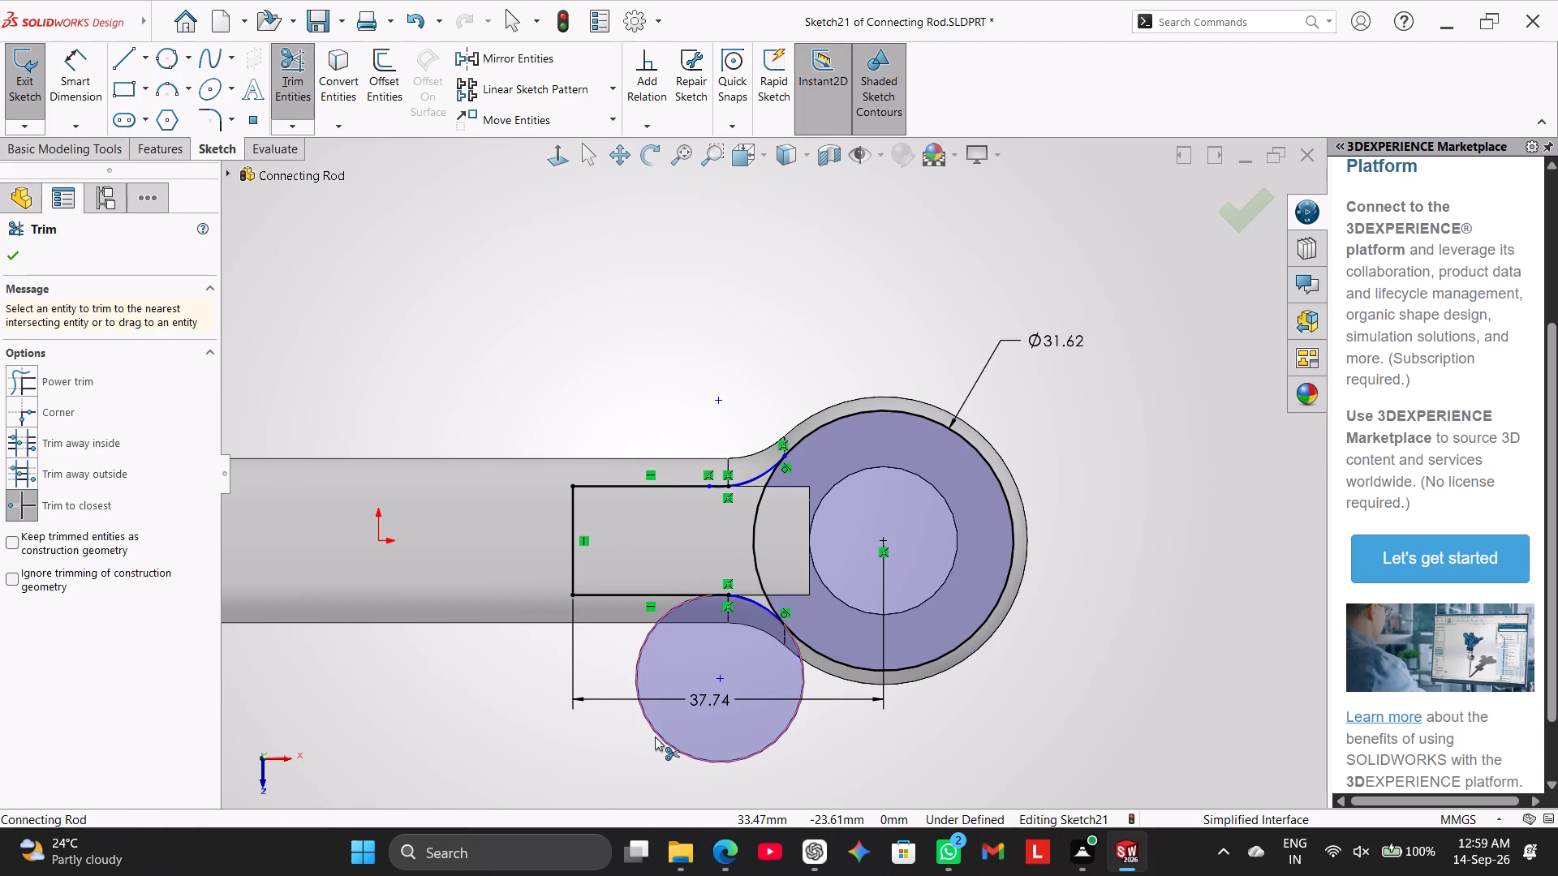
pyautogui.click(656, 735)
# Dimension the upper joining arc with a radius of 10 mm, placing the dimension inside the shank profile.
pyautogui.click(82, 84)
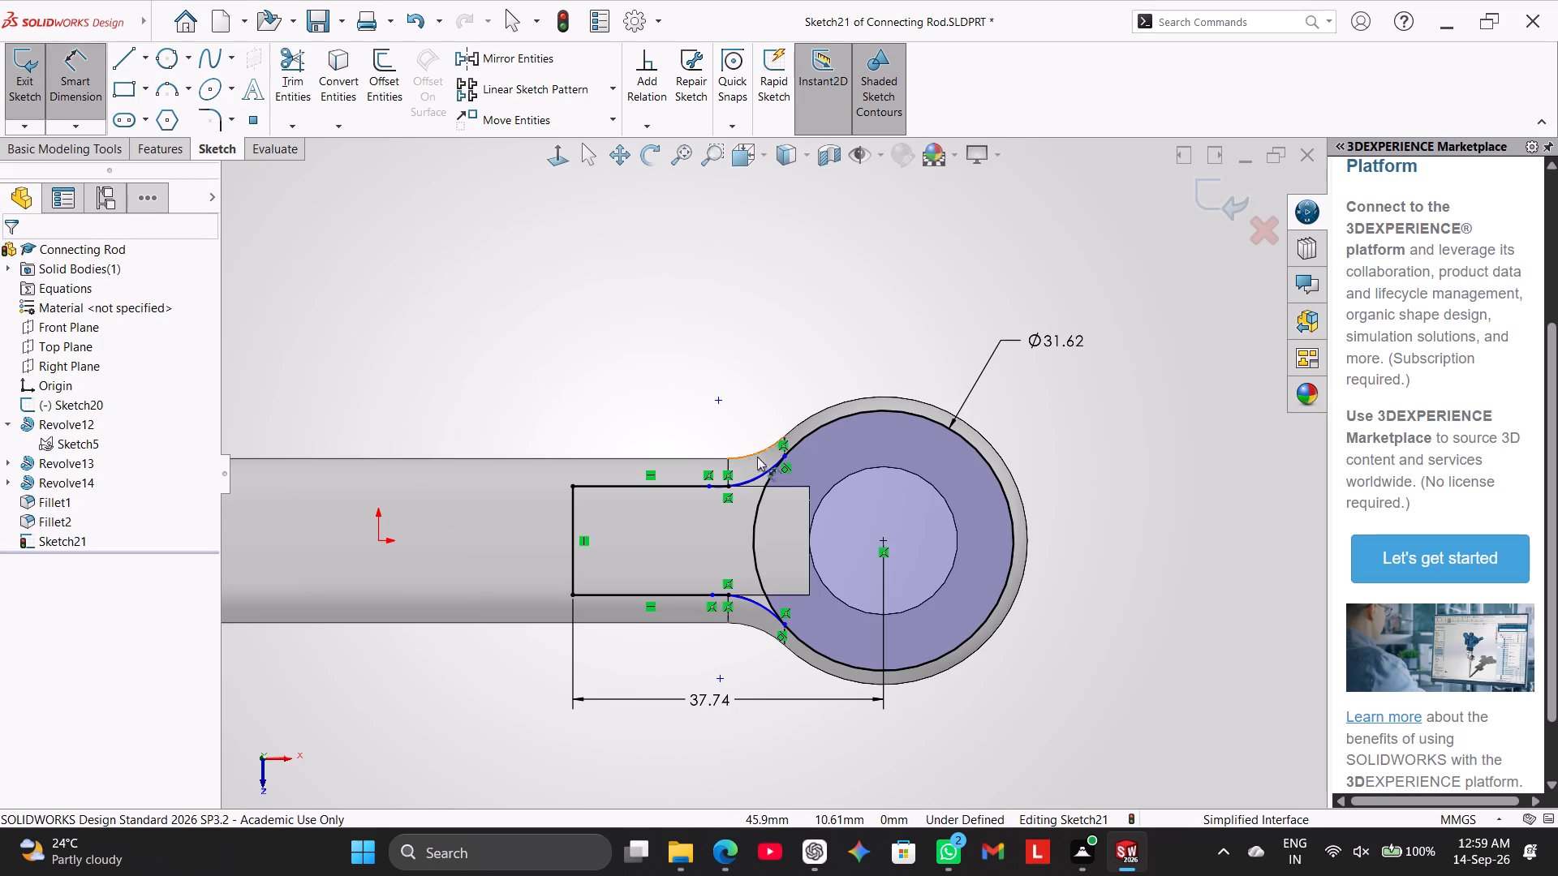
pyautogui.click(760, 475)
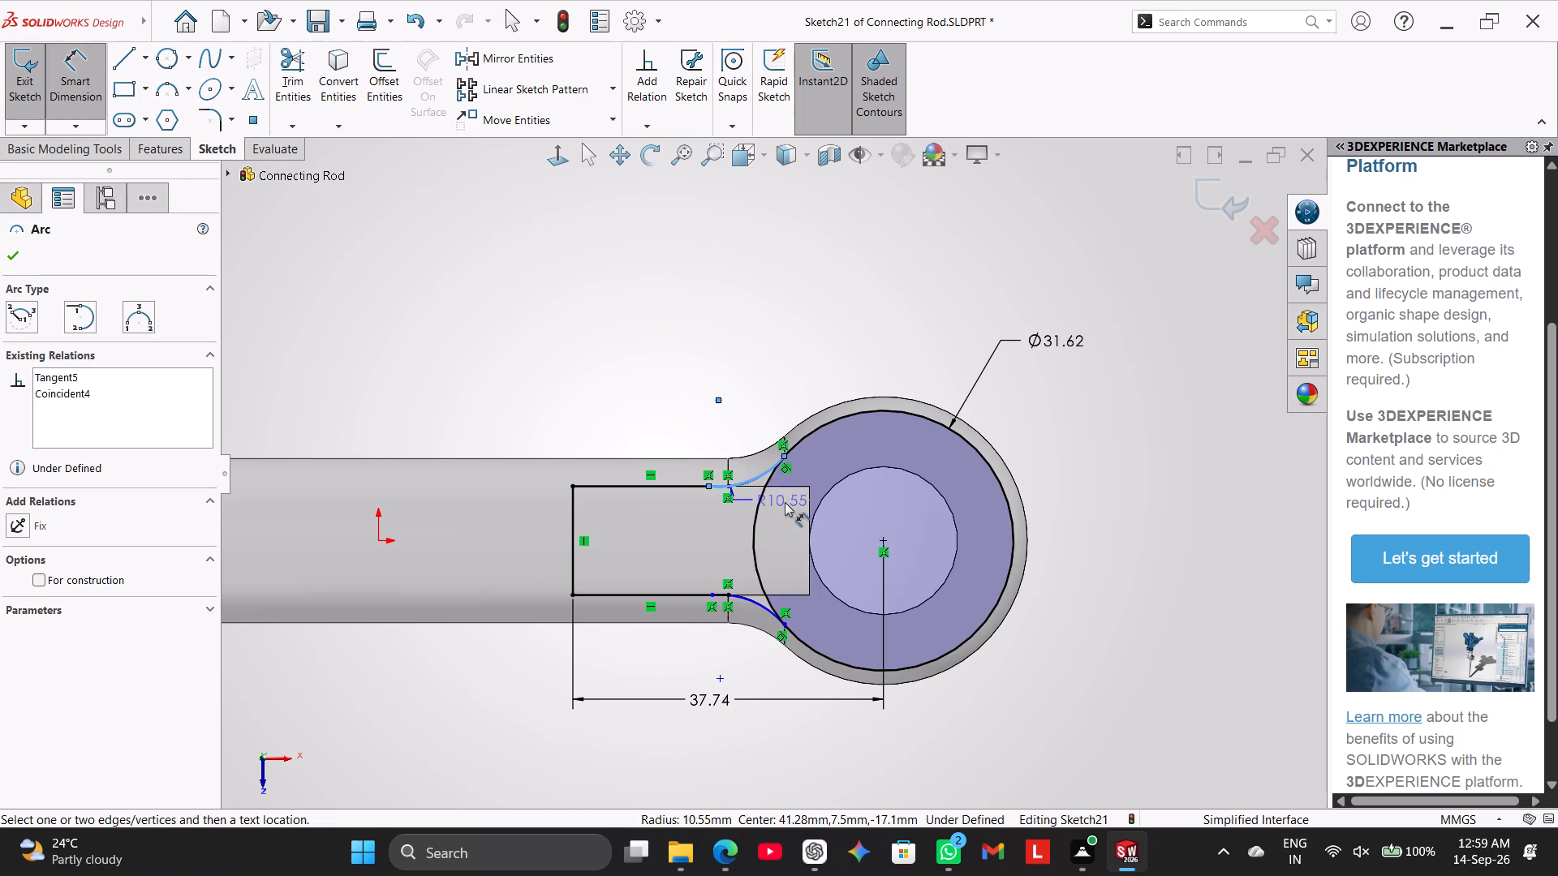
pyautogui.click(667, 535)
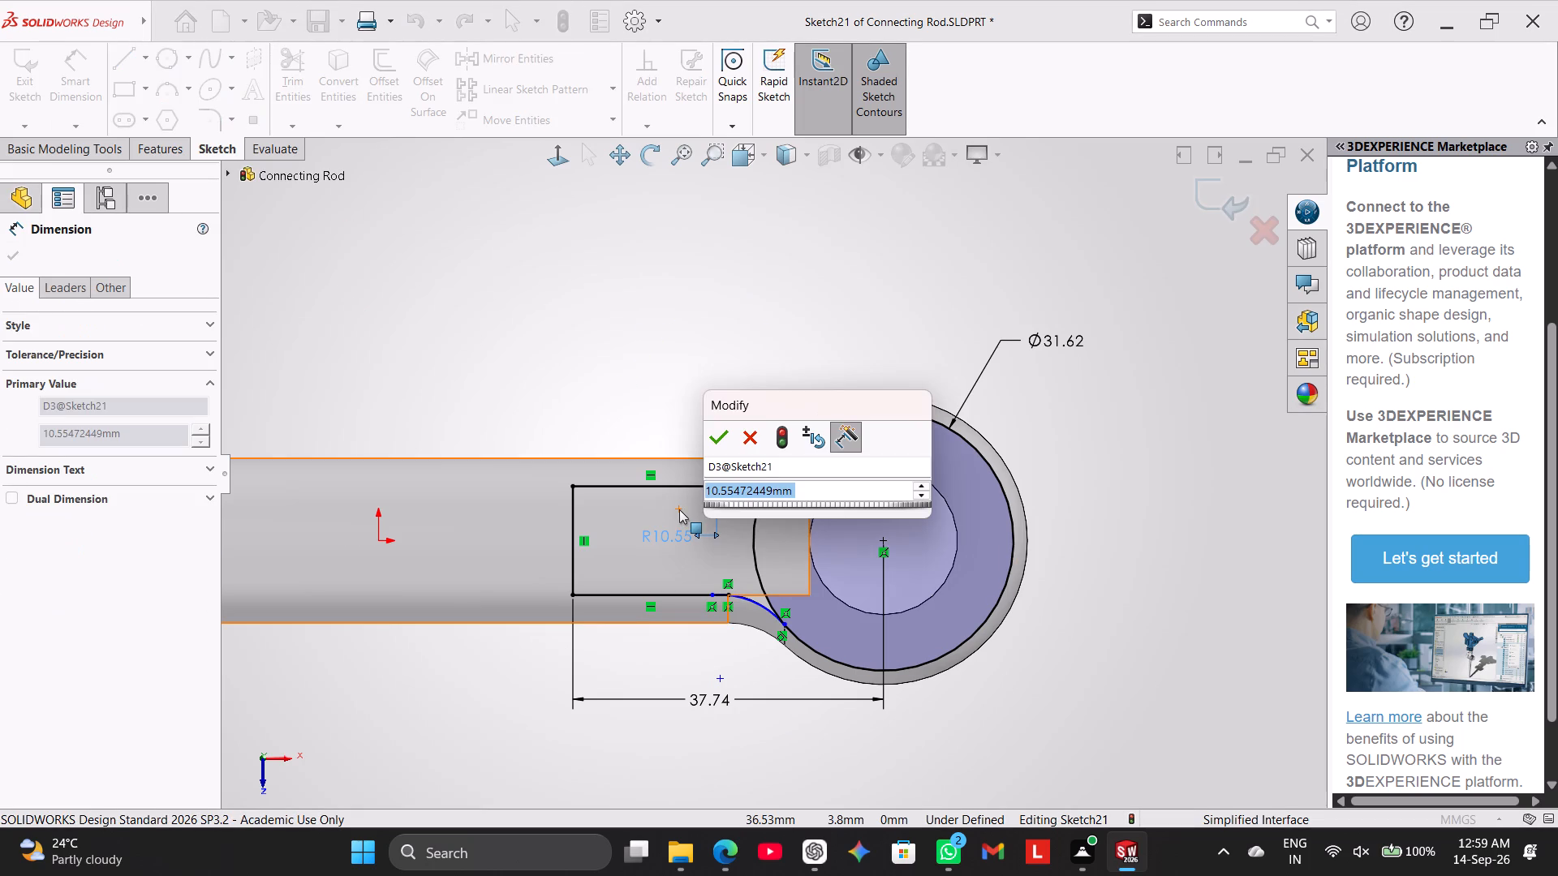
pyautogui.write('10')
pyautogui.press('Return')
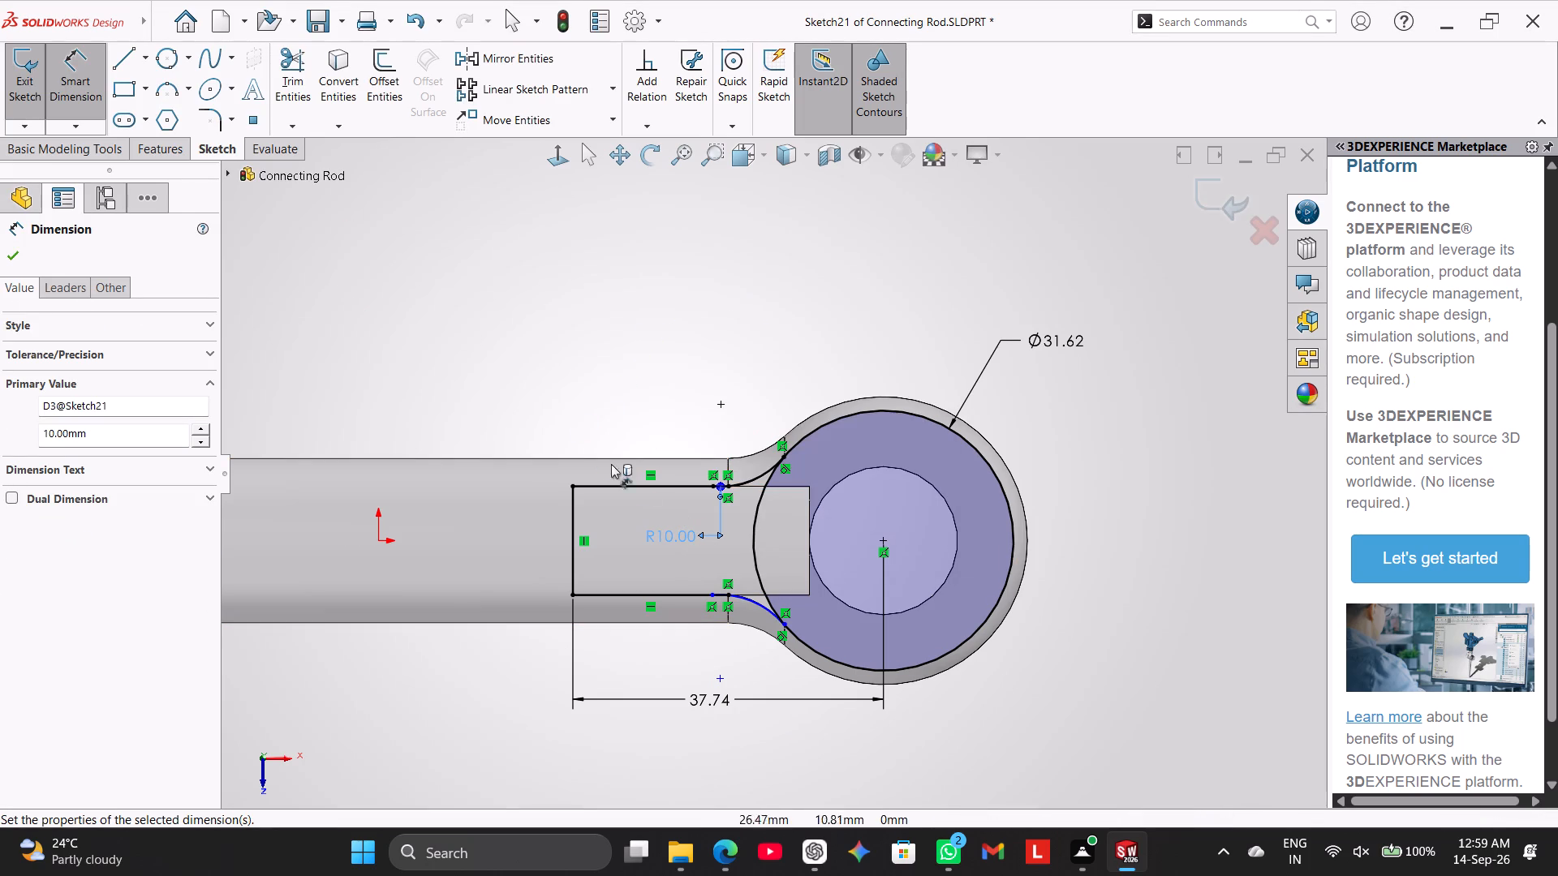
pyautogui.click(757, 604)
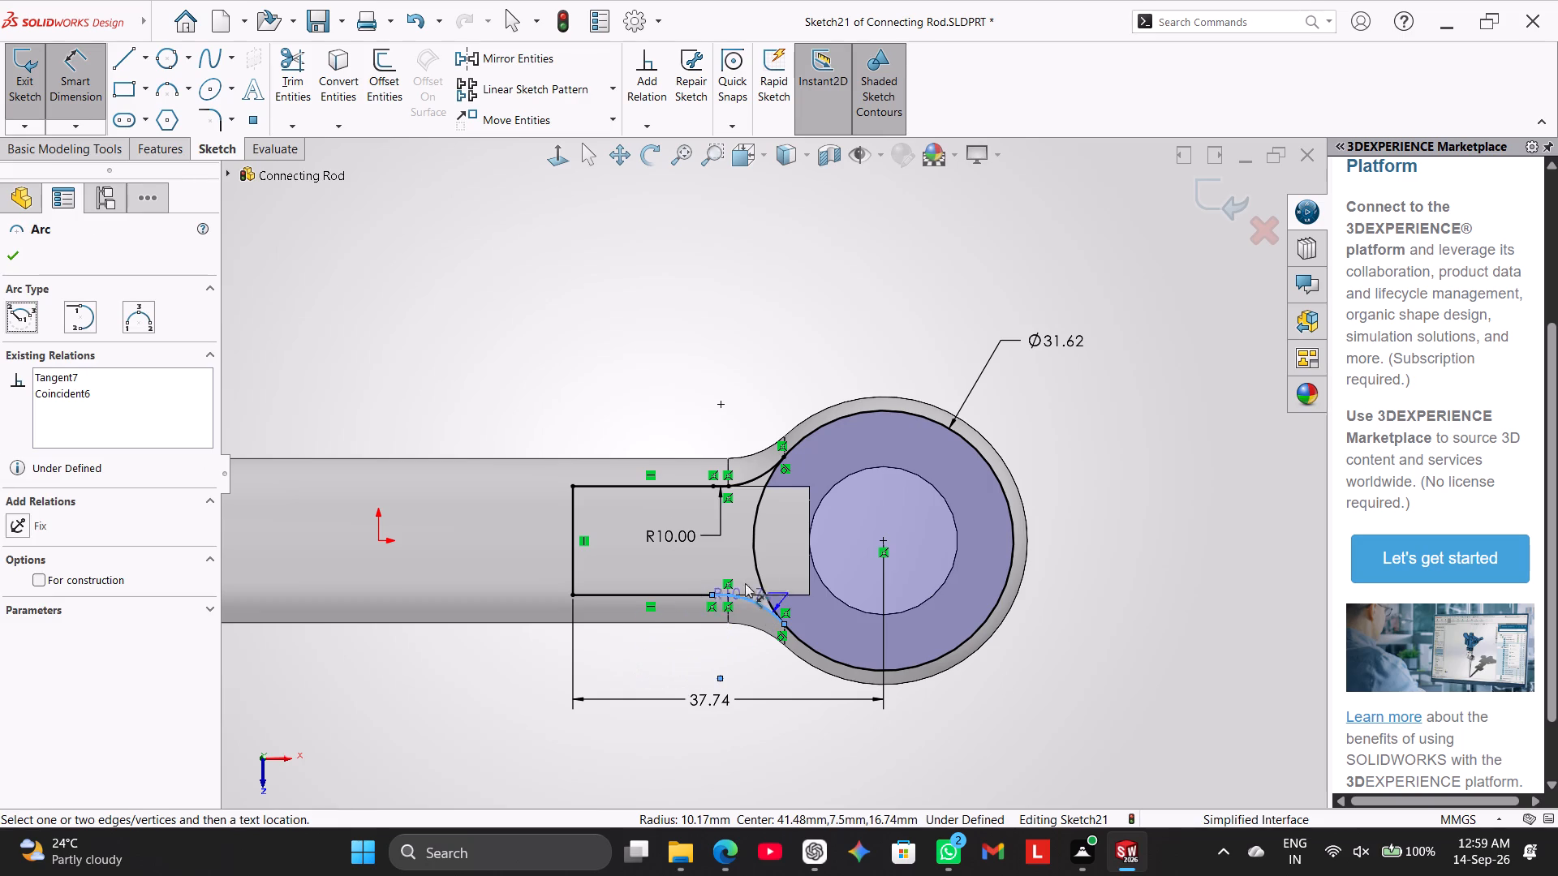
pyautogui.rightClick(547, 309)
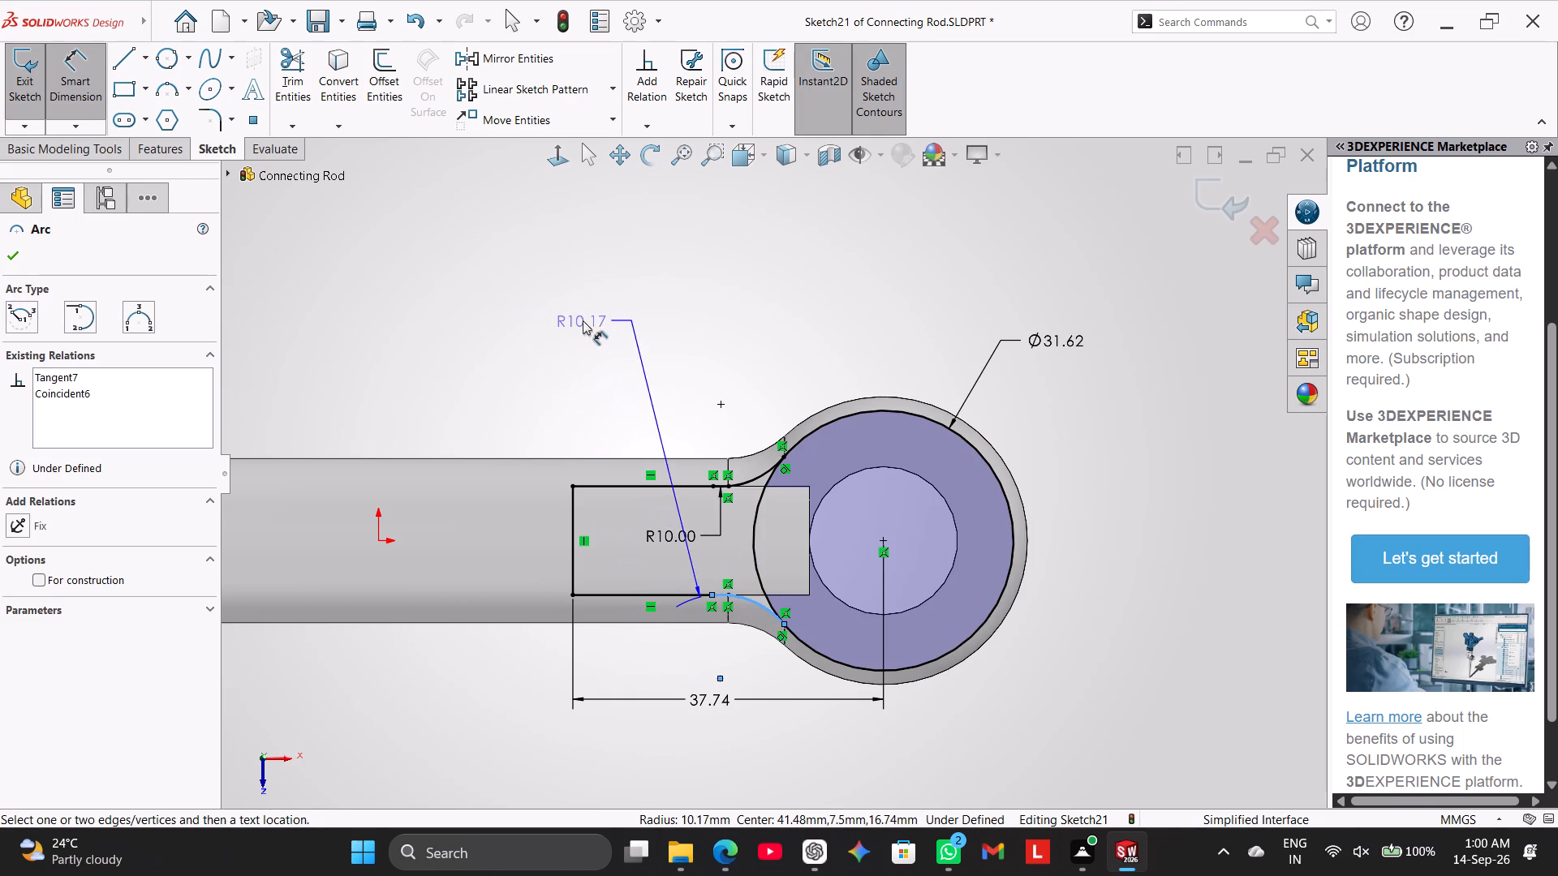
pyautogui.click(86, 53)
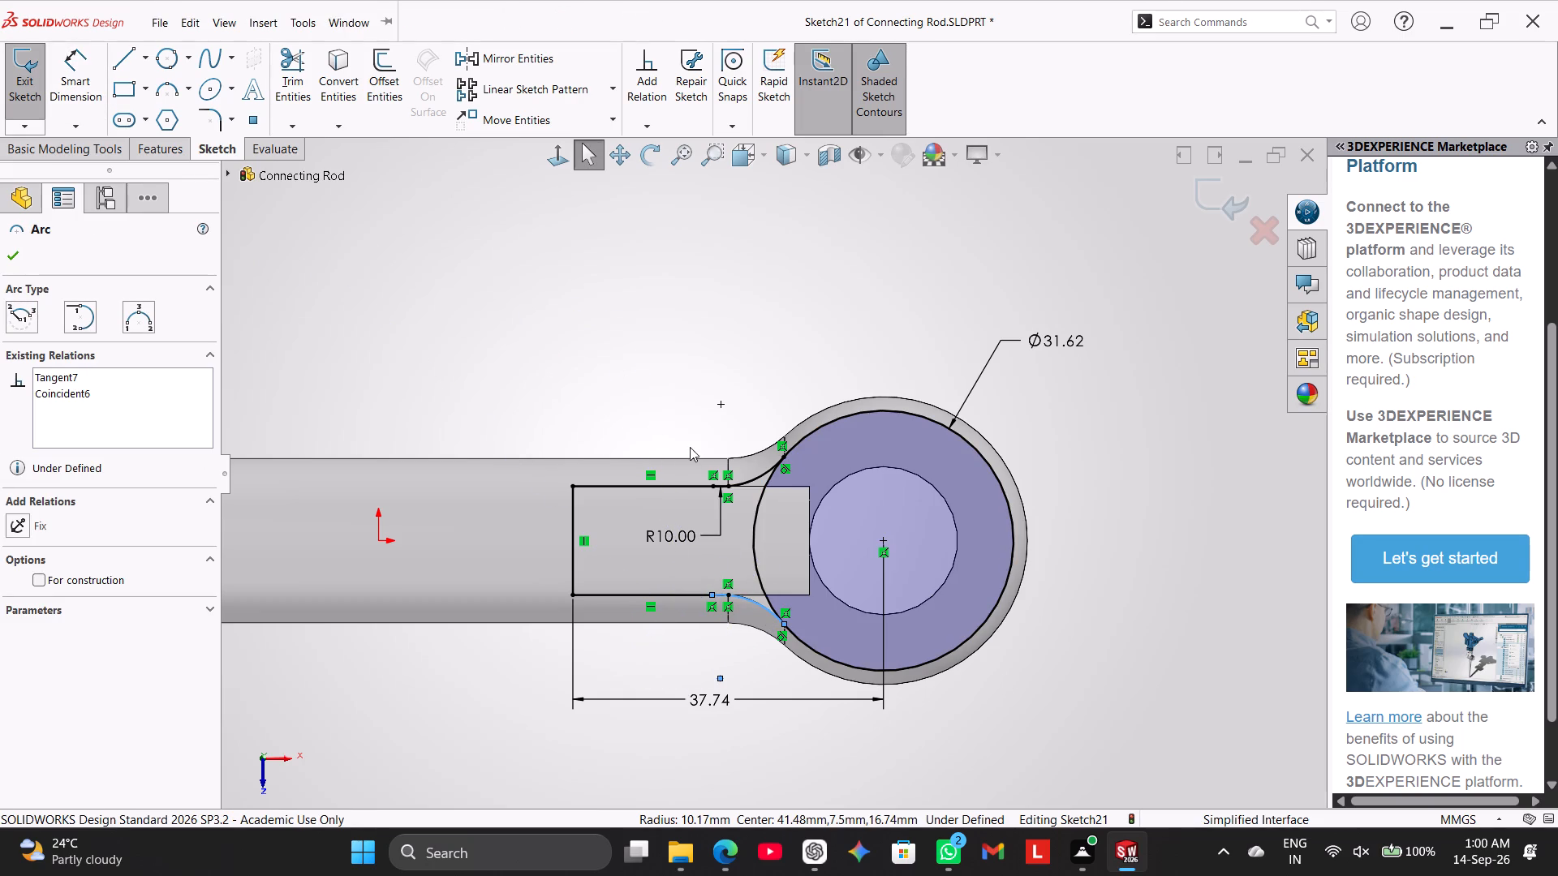
# Examine how the upper joining arc meets the shank line and the eye circle compared with the model's fillet.
pyautogui.scroll(-8, 843, 493)
pyautogui.scroll(2, 660, 453)
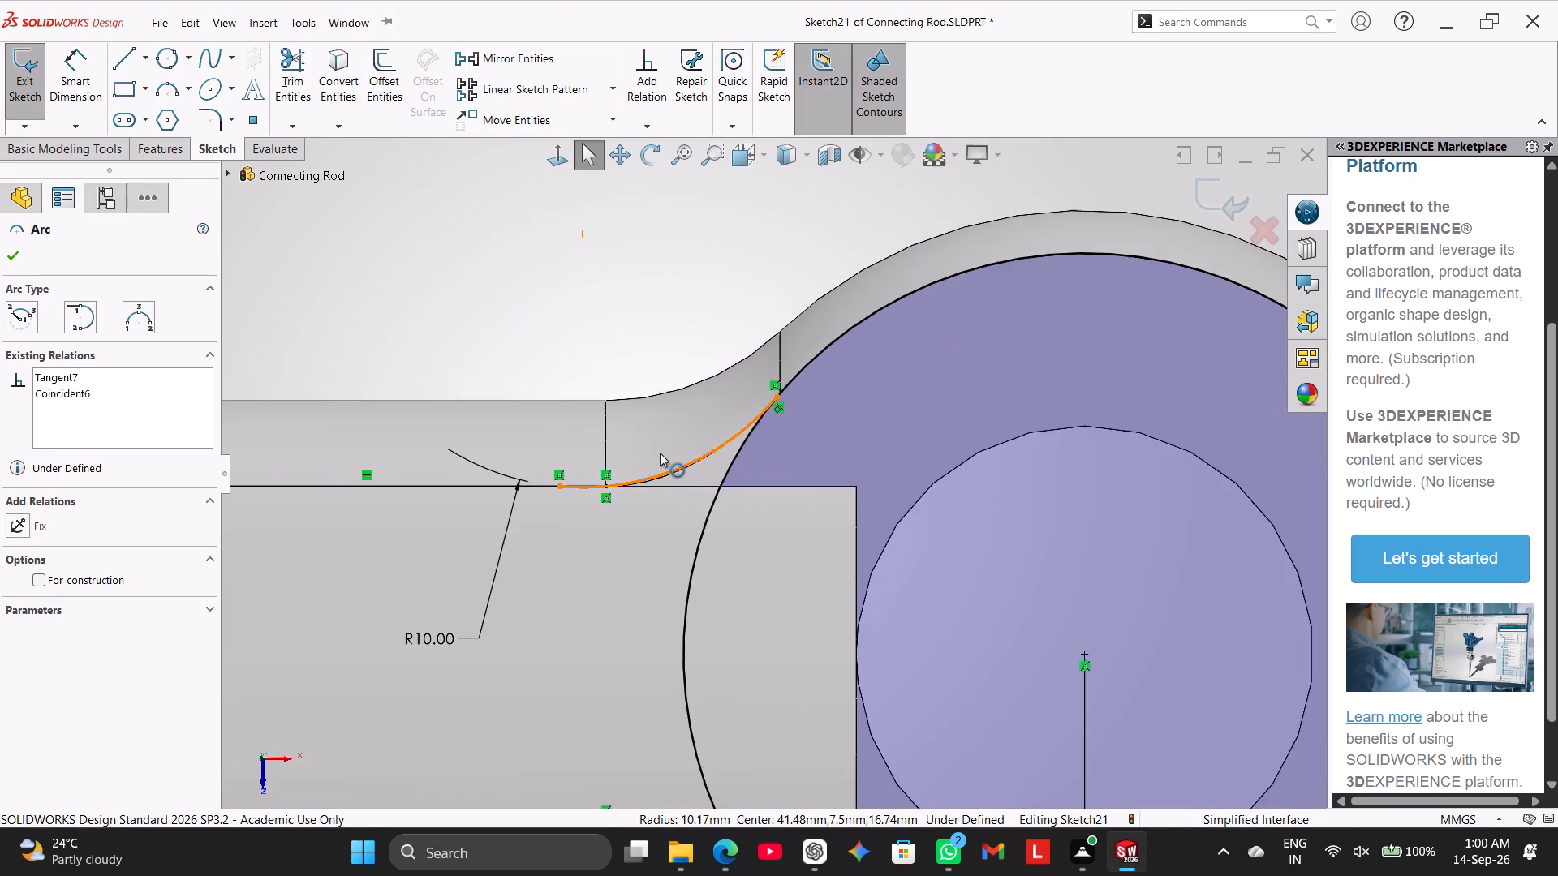
pyautogui.scroll(2, 660, 453)
pyautogui.scroll(-4, 719, 458)
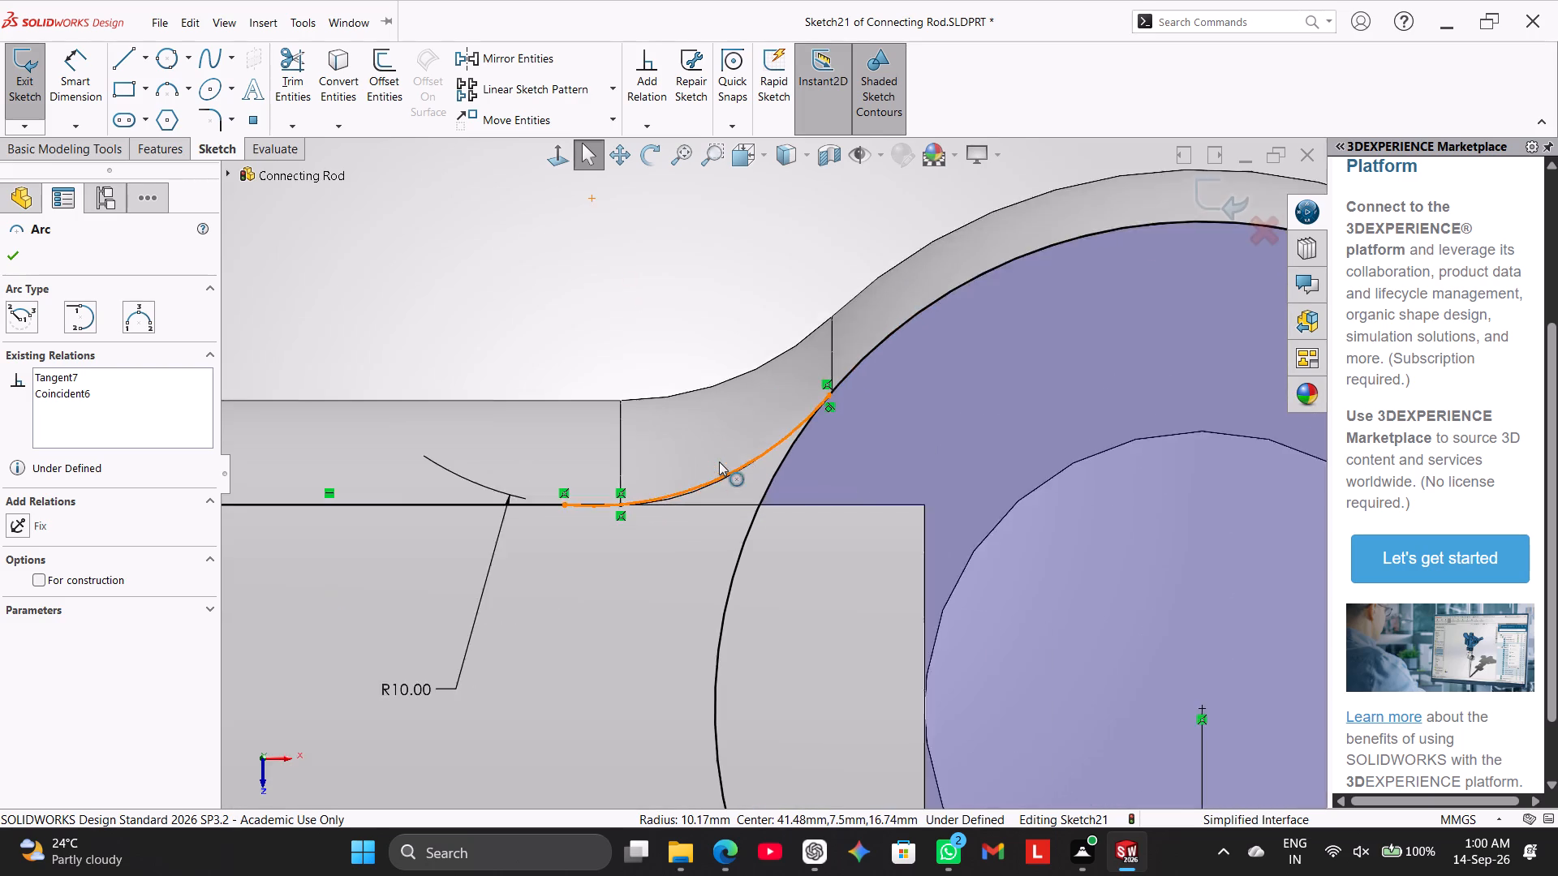
pyautogui.scroll(-9, 719, 462)
pyautogui.scroll(11, 721, 466)
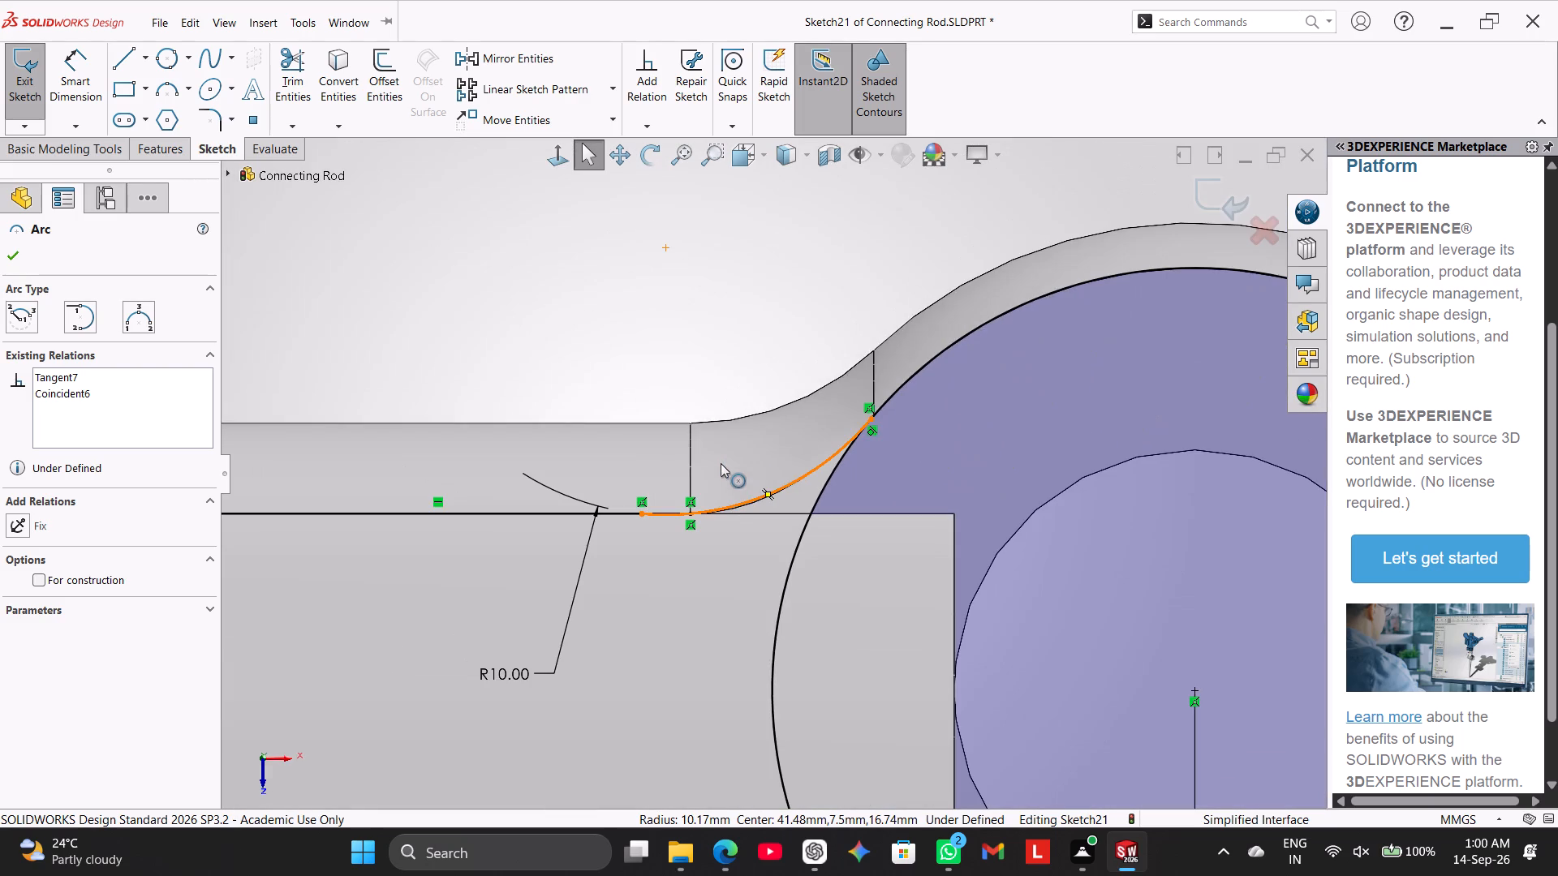
pyautogui.scroll(7, 803, 482)
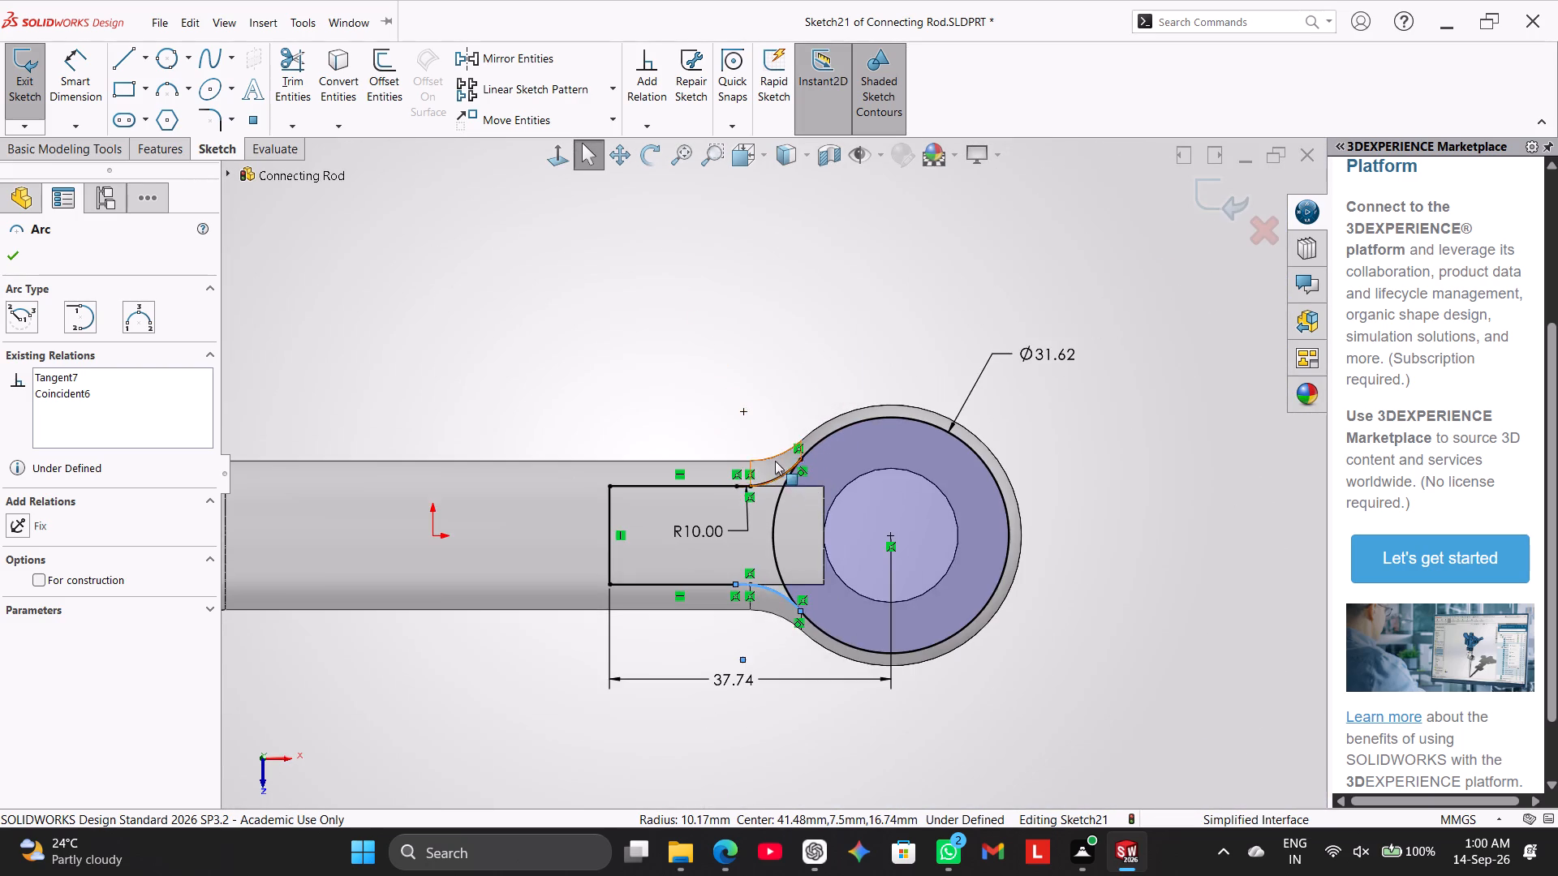
pyautogui.scroll(-3, 775, 461)
# Add an Equal relation between the upper and lower joining arcs.
pyautogui.click(735, 380)
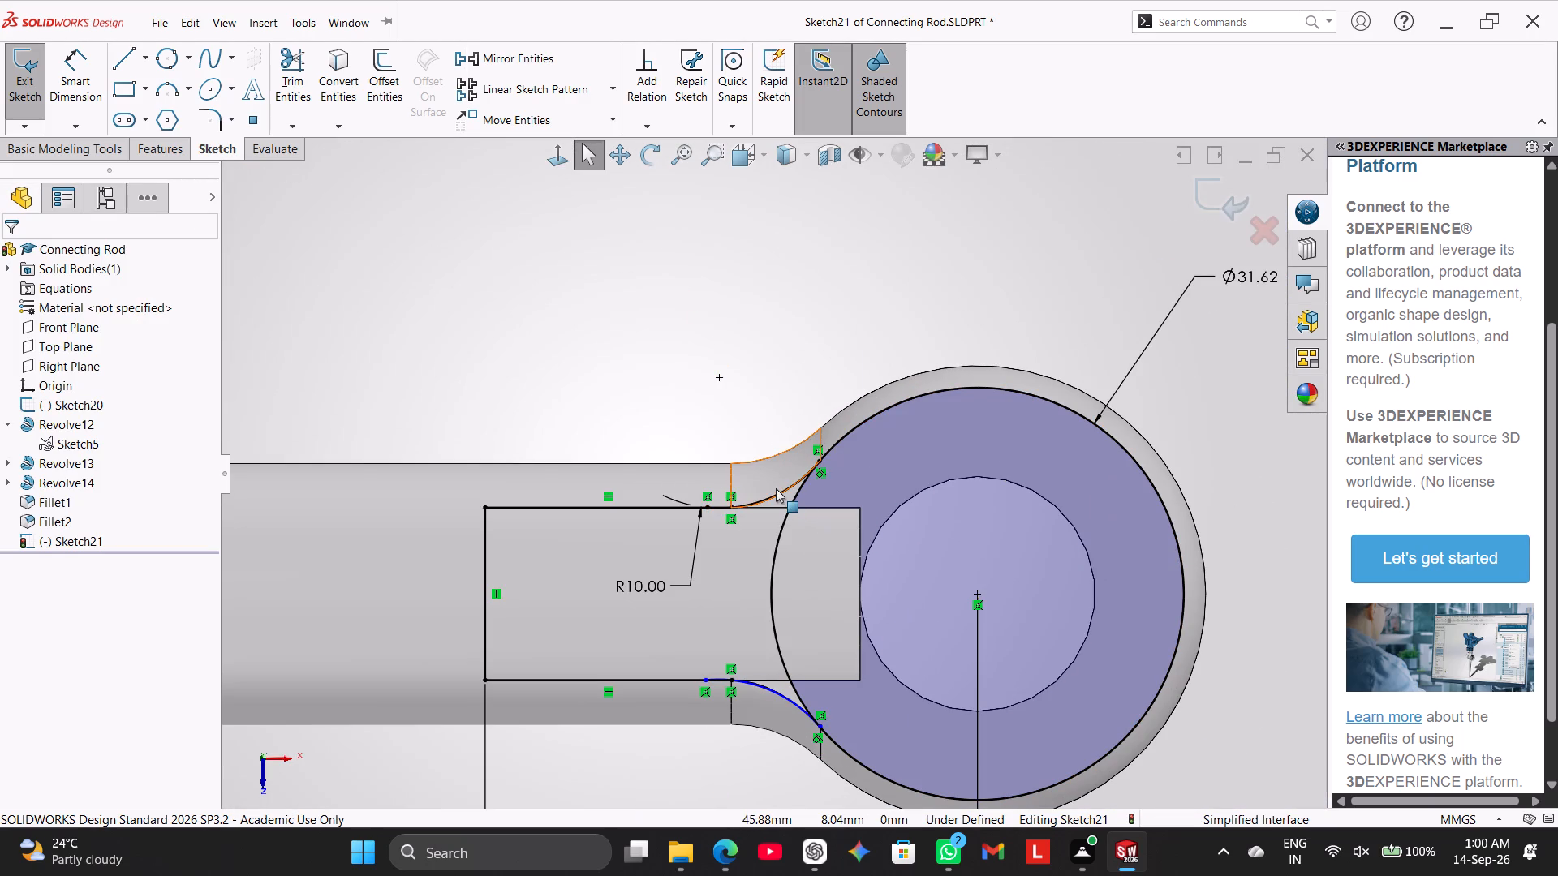
pyautogui.keyDown('ctrl'); pyautogui.click(777, 495); pyautogui.keyUp('ctrl')
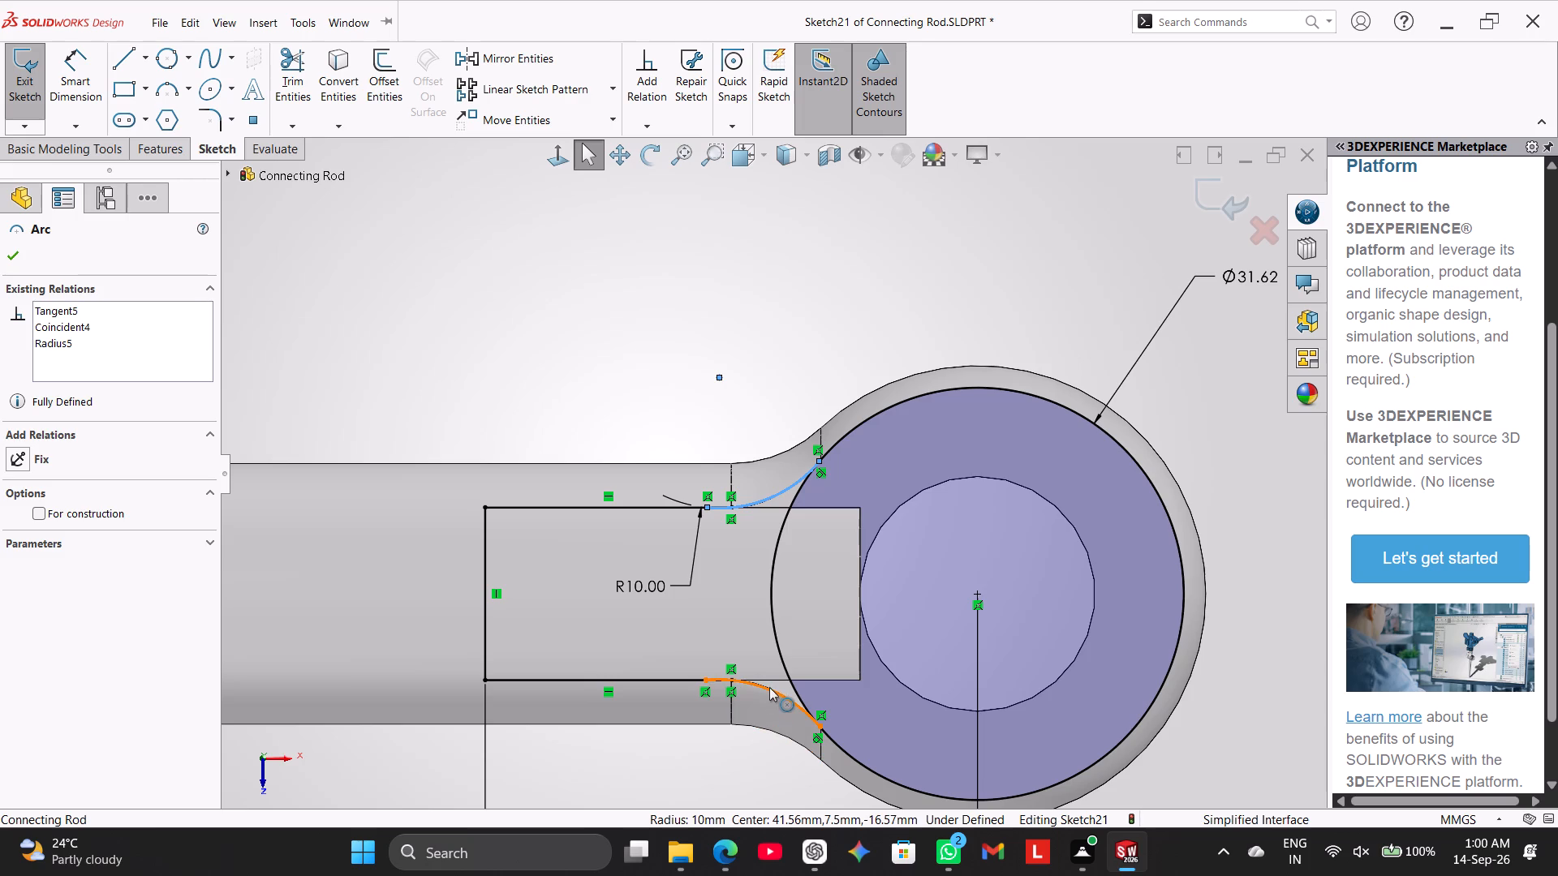
pyautogui.keyDown('ctrl'); pyautogui.click(769, 686); pyautogui.keyUp('ctrl')
pyautogui.click(49, 615)
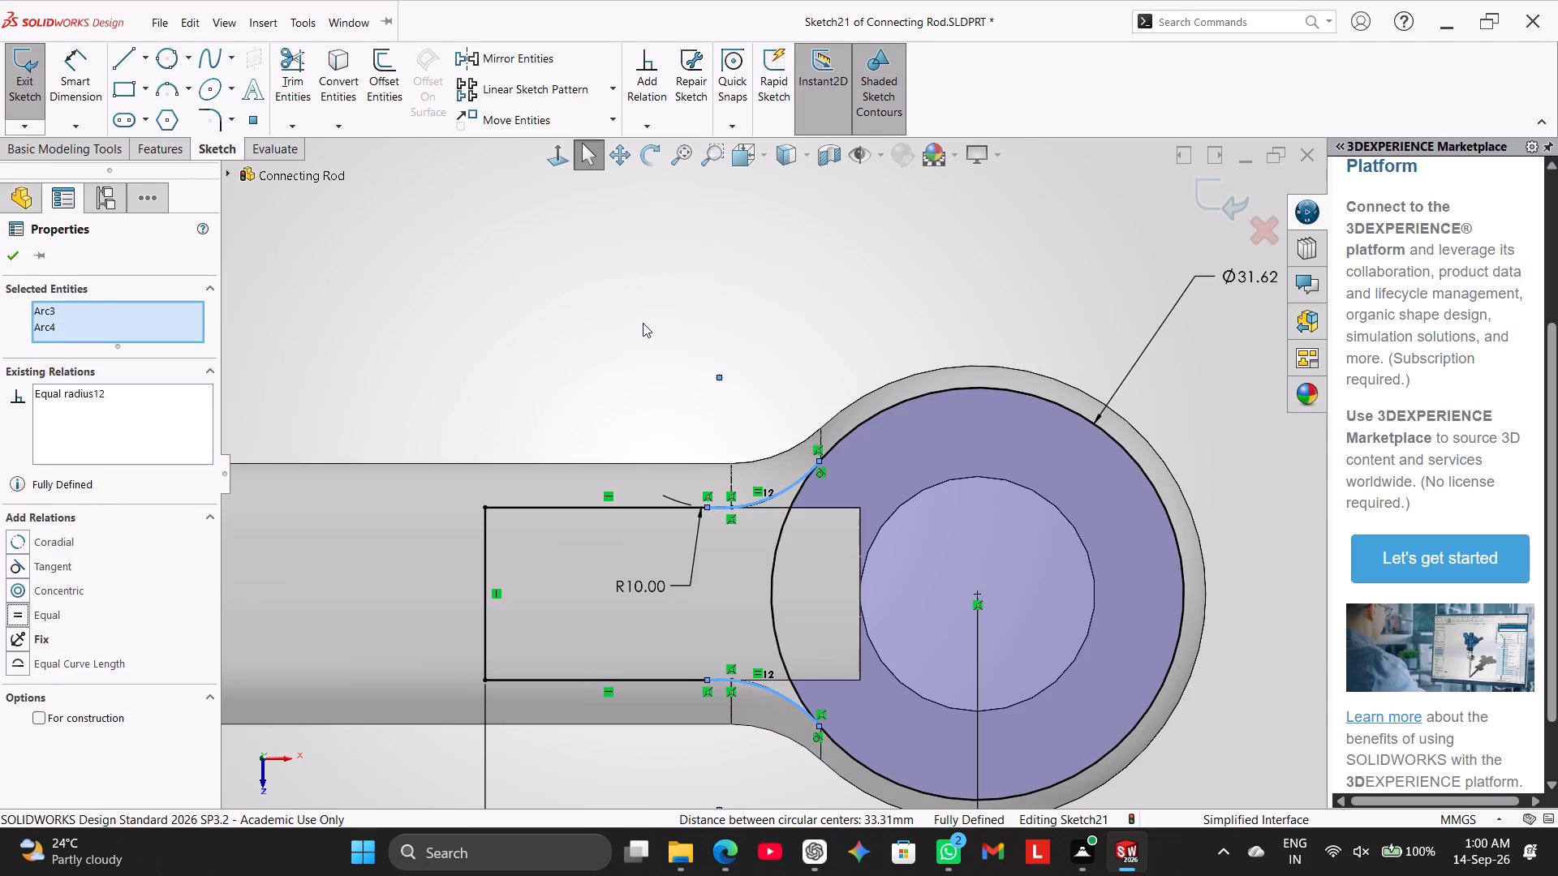
pyautogui.click(644, 323)
# Trim away the section of the eye circle that lies between the two joining arcs.
pyautogui.scroll(2, 798, 546)
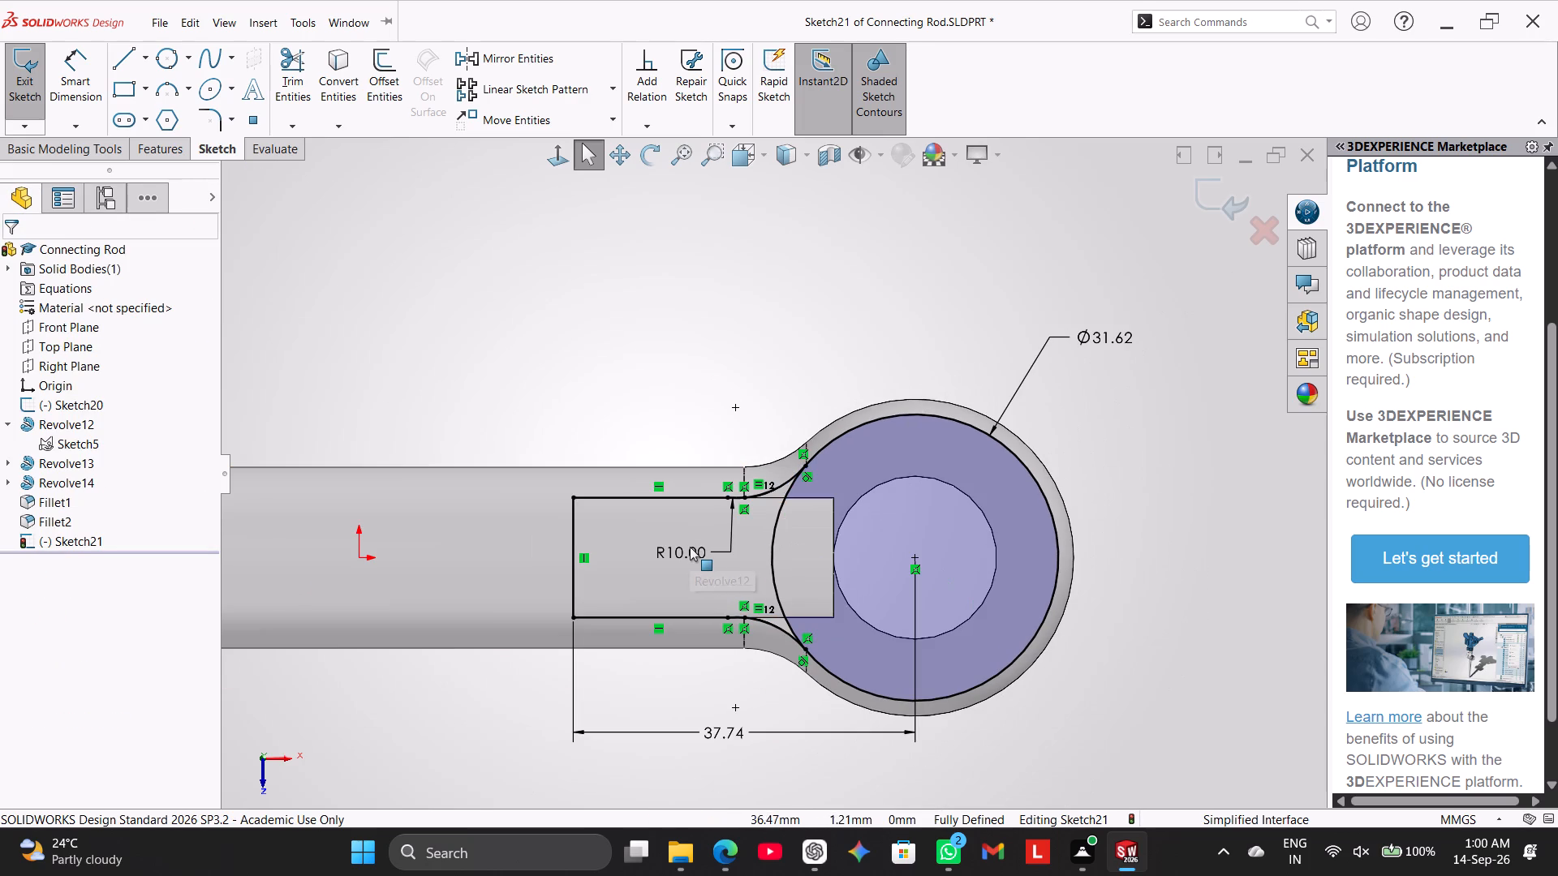
pyautogui.click(291, 69)
pyautogui.click(773, 556)
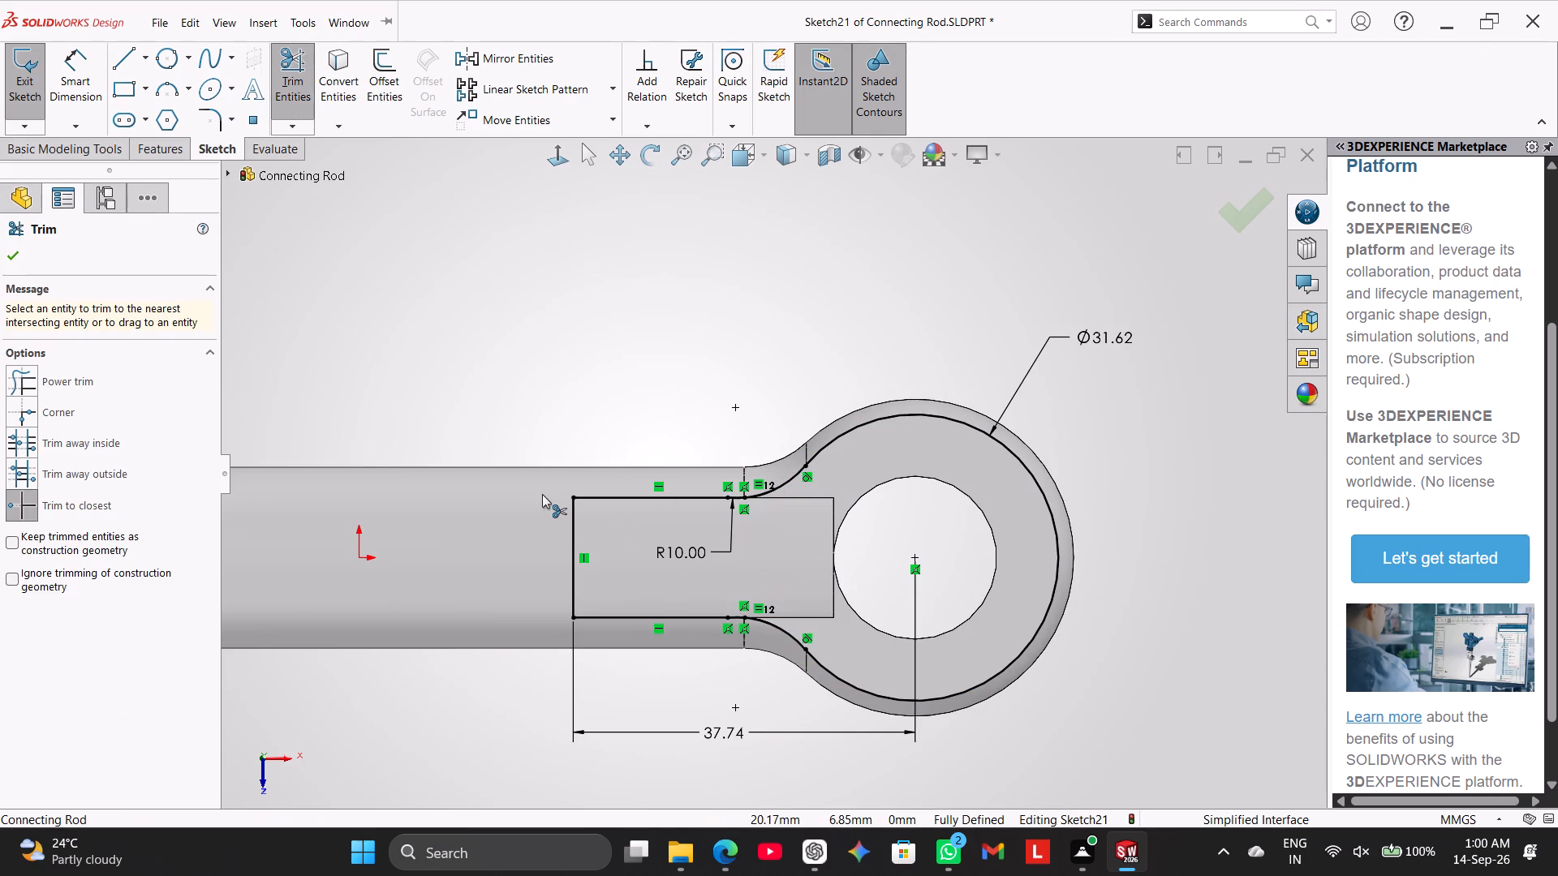
# Start an Extruded Cut from the trimmed shank and eye profile sketch.
pyautogui.scroll(1, 551, 490)
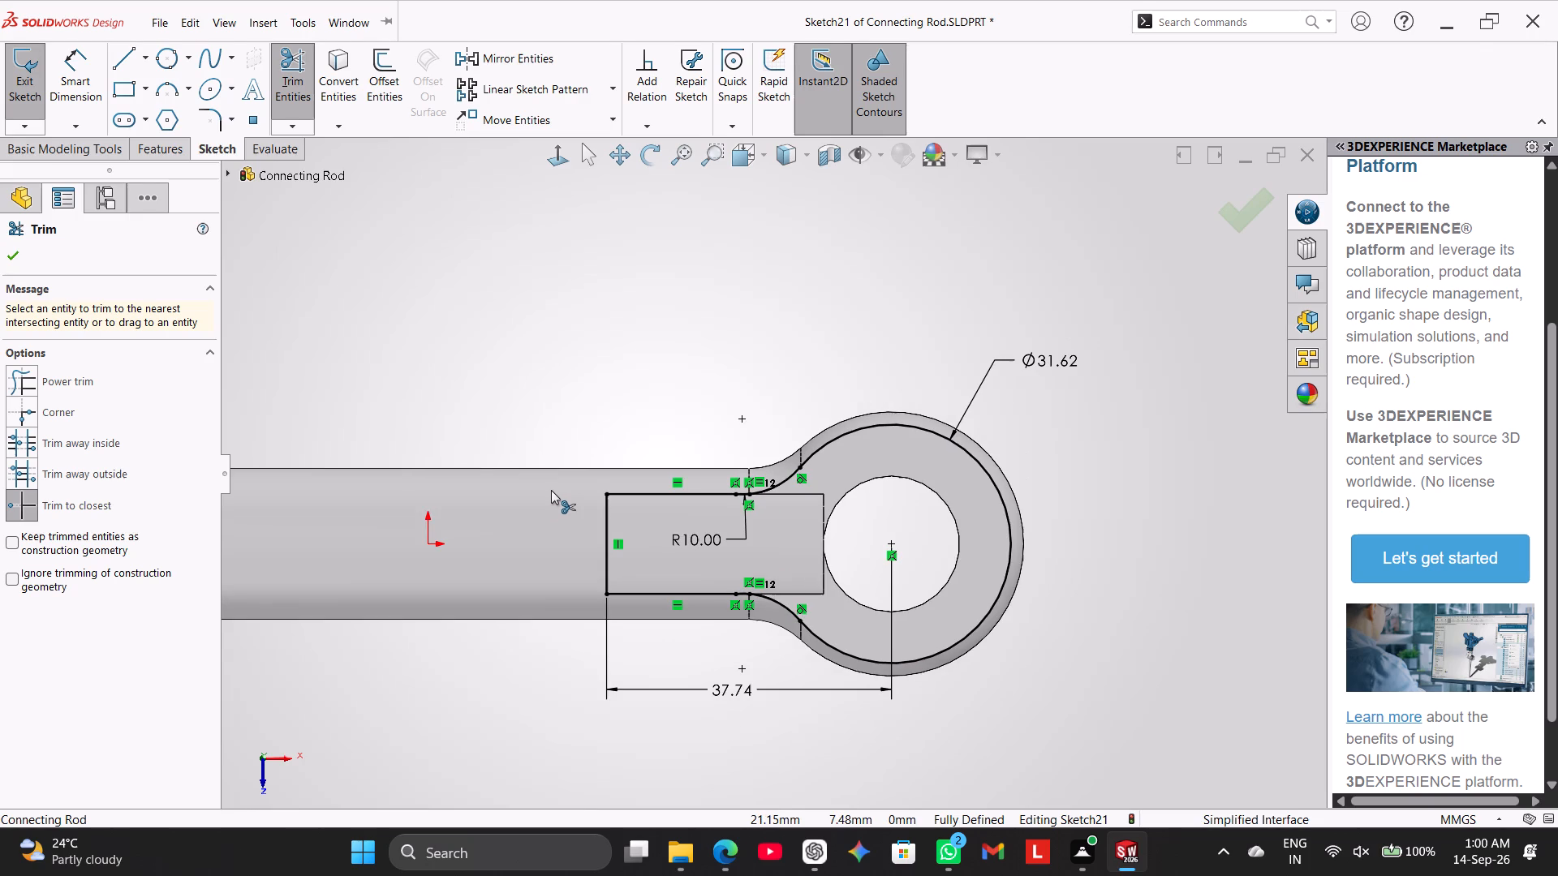
pyautogui.moveTo(441, 754); pyautogui.dragTo(441, 619, button='middle')
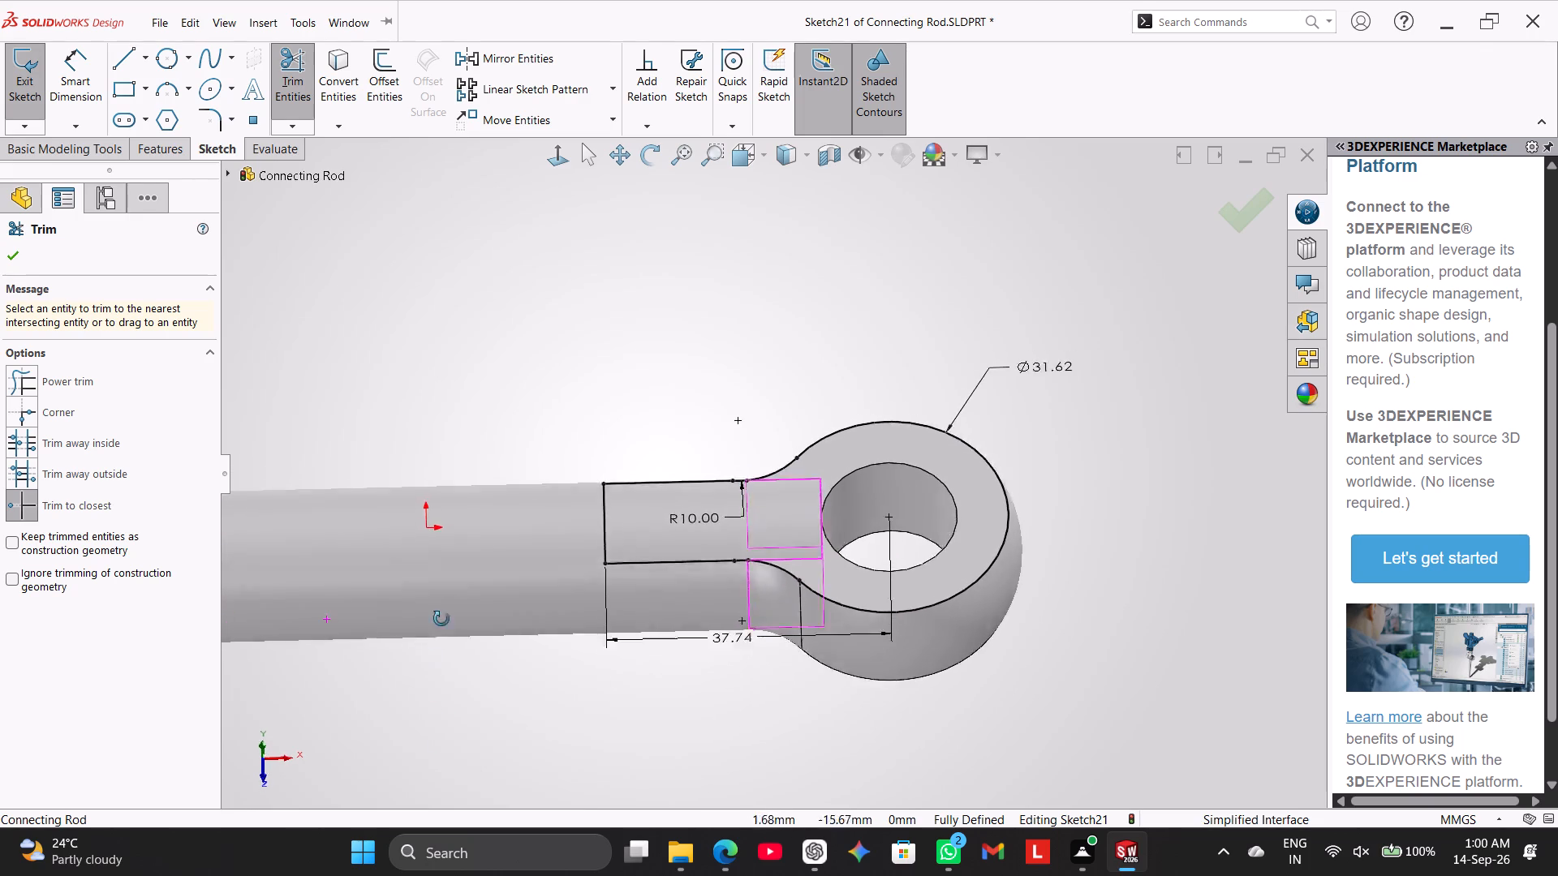
pyautogui.moveTo(441, 619); pyautogui.dragTo(437, 578, button='middle')
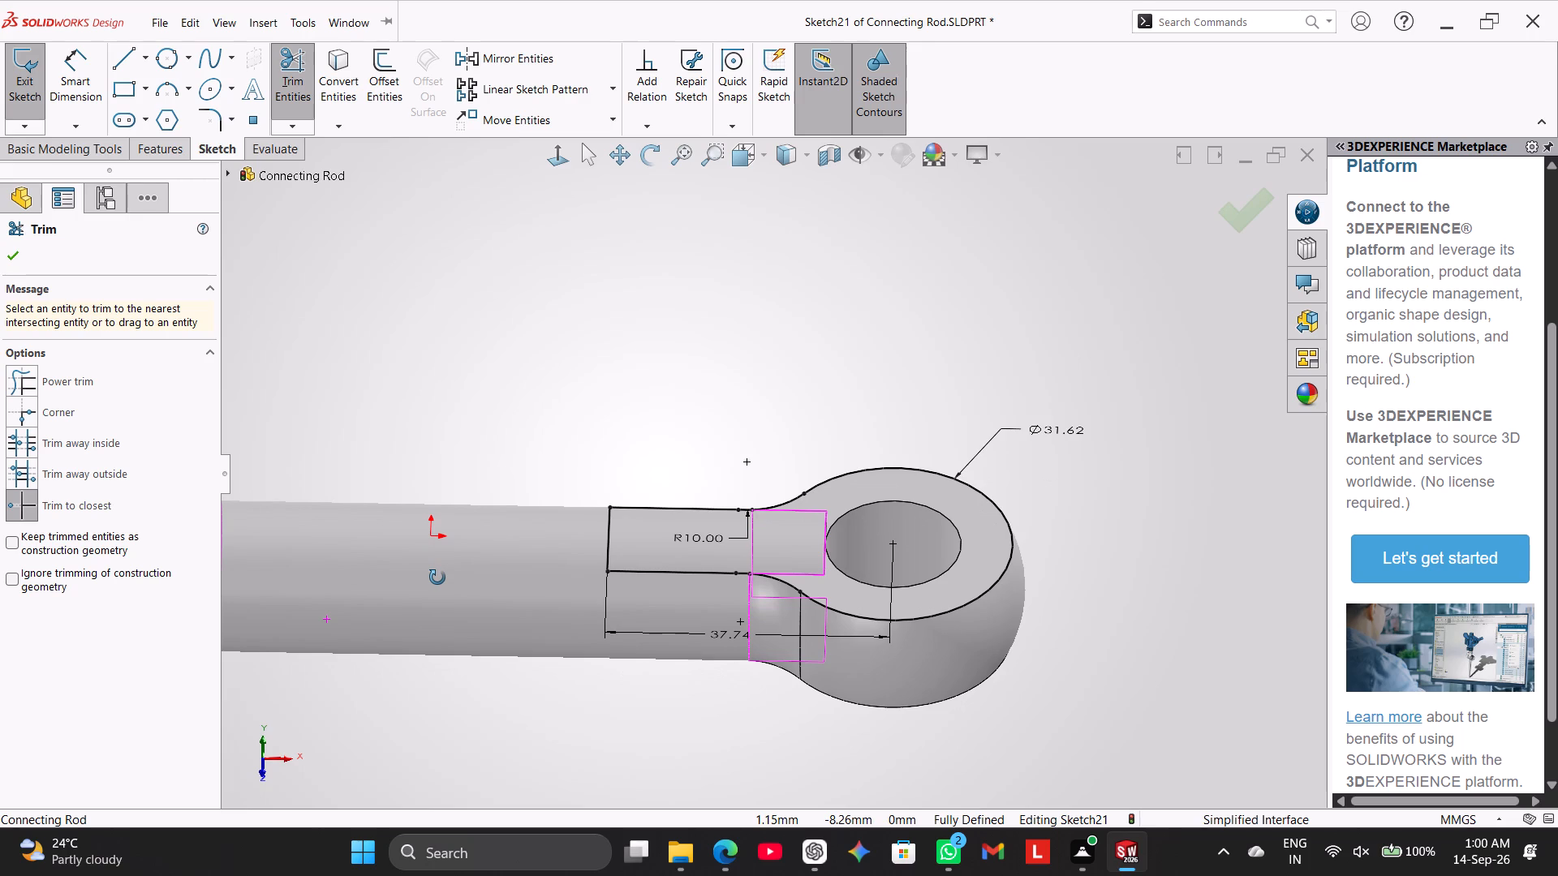
pyautogui.moveTo(437, 578); pyautogui.dragTo(398, 669, button='middle')
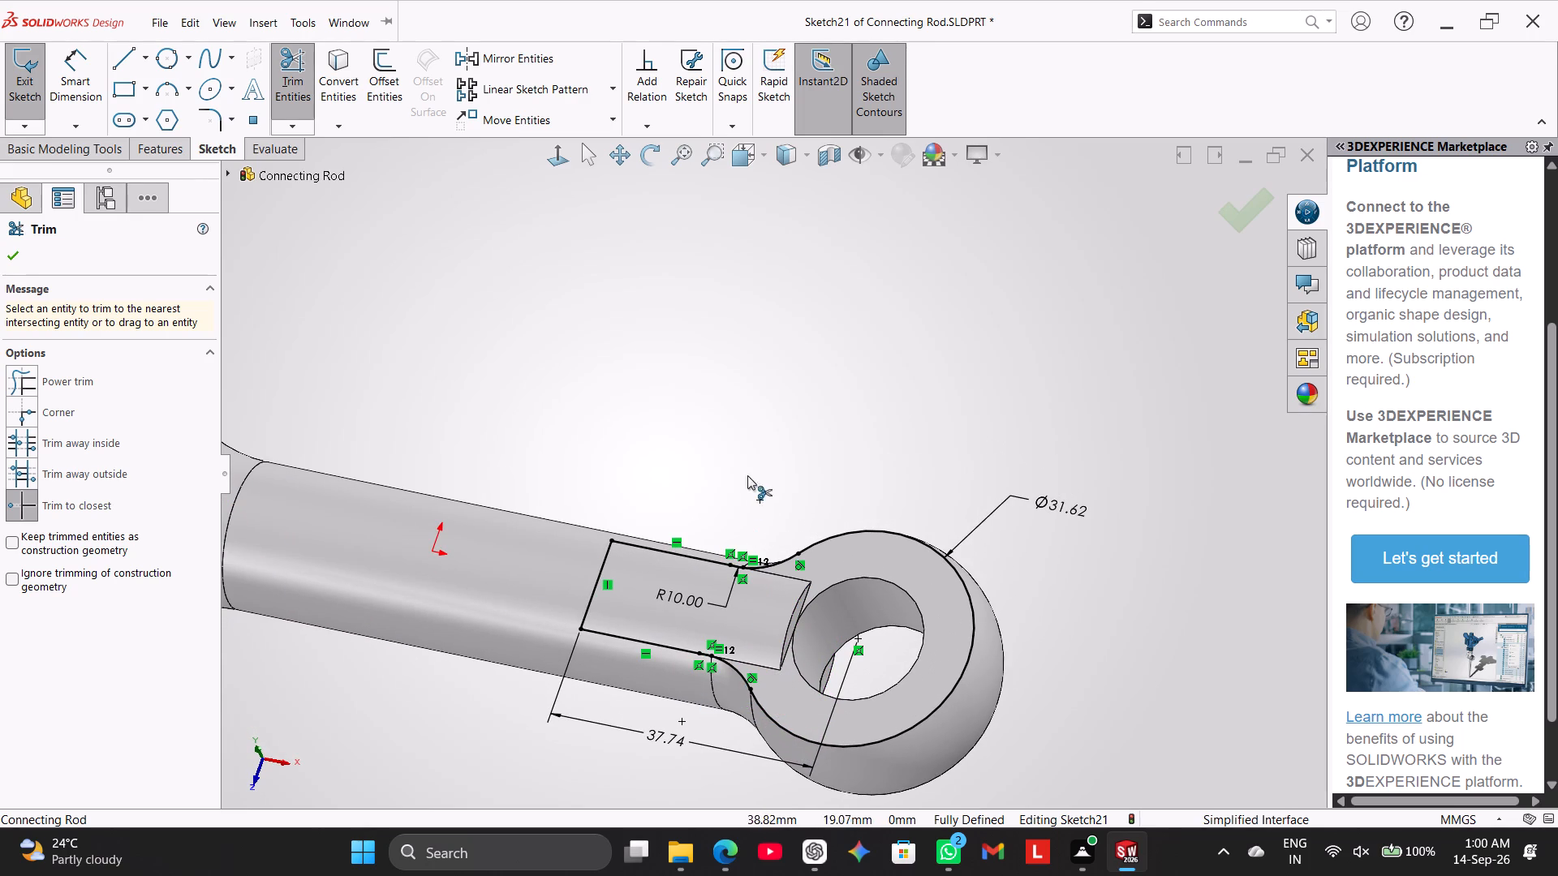
pyautogui.moveTo(749, 474); pyautogui.dragTo(758, 453, button='middle')
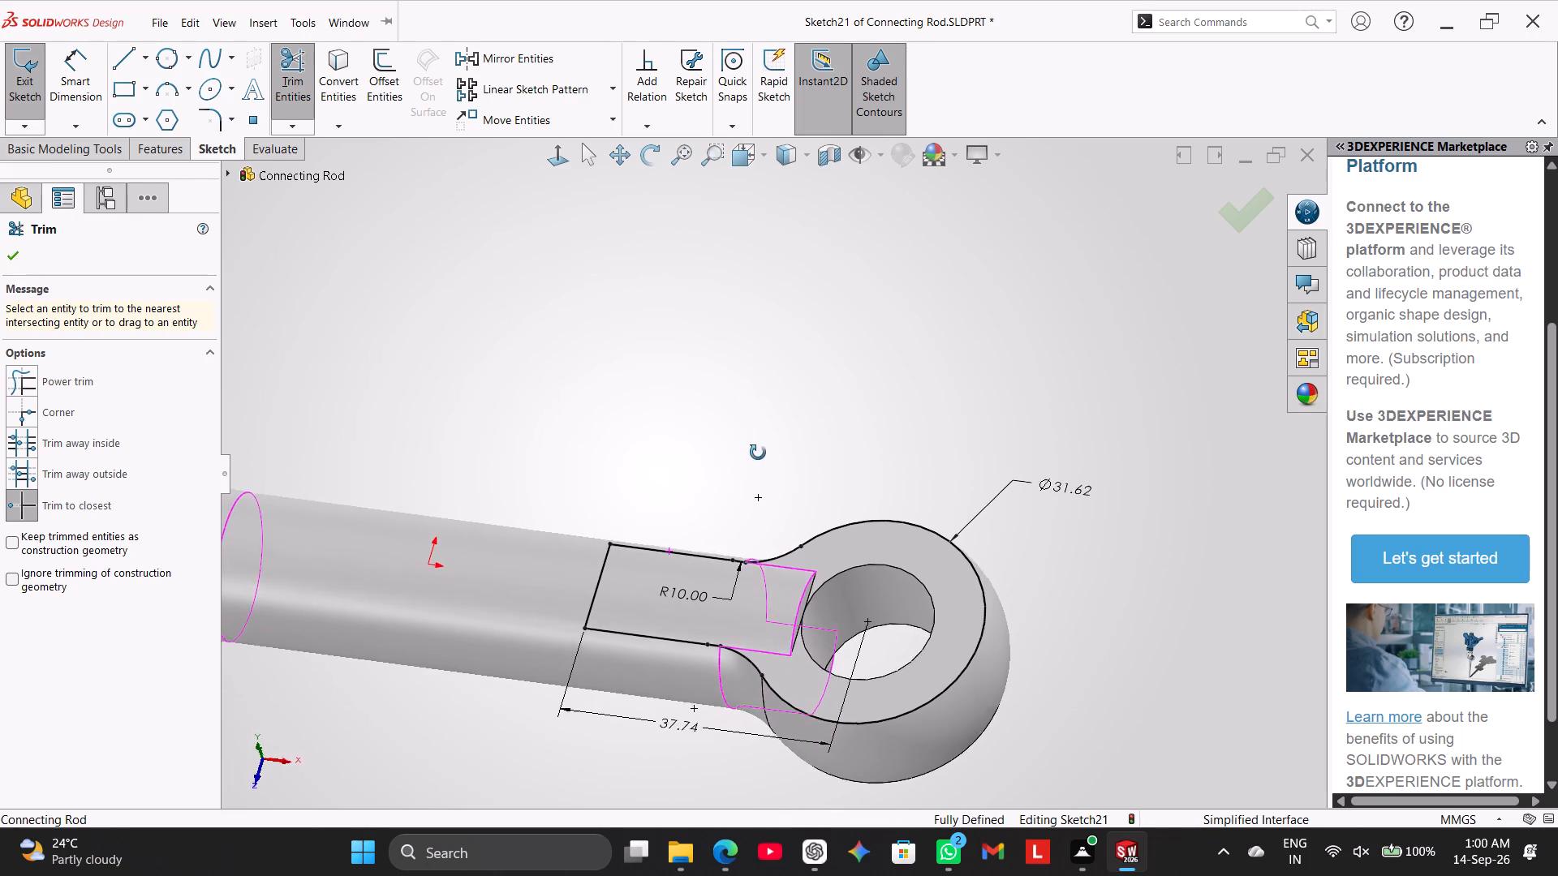
pyautogui.moveTo(758, 453); pyautogui.dragTo(758, 466, button='middle')
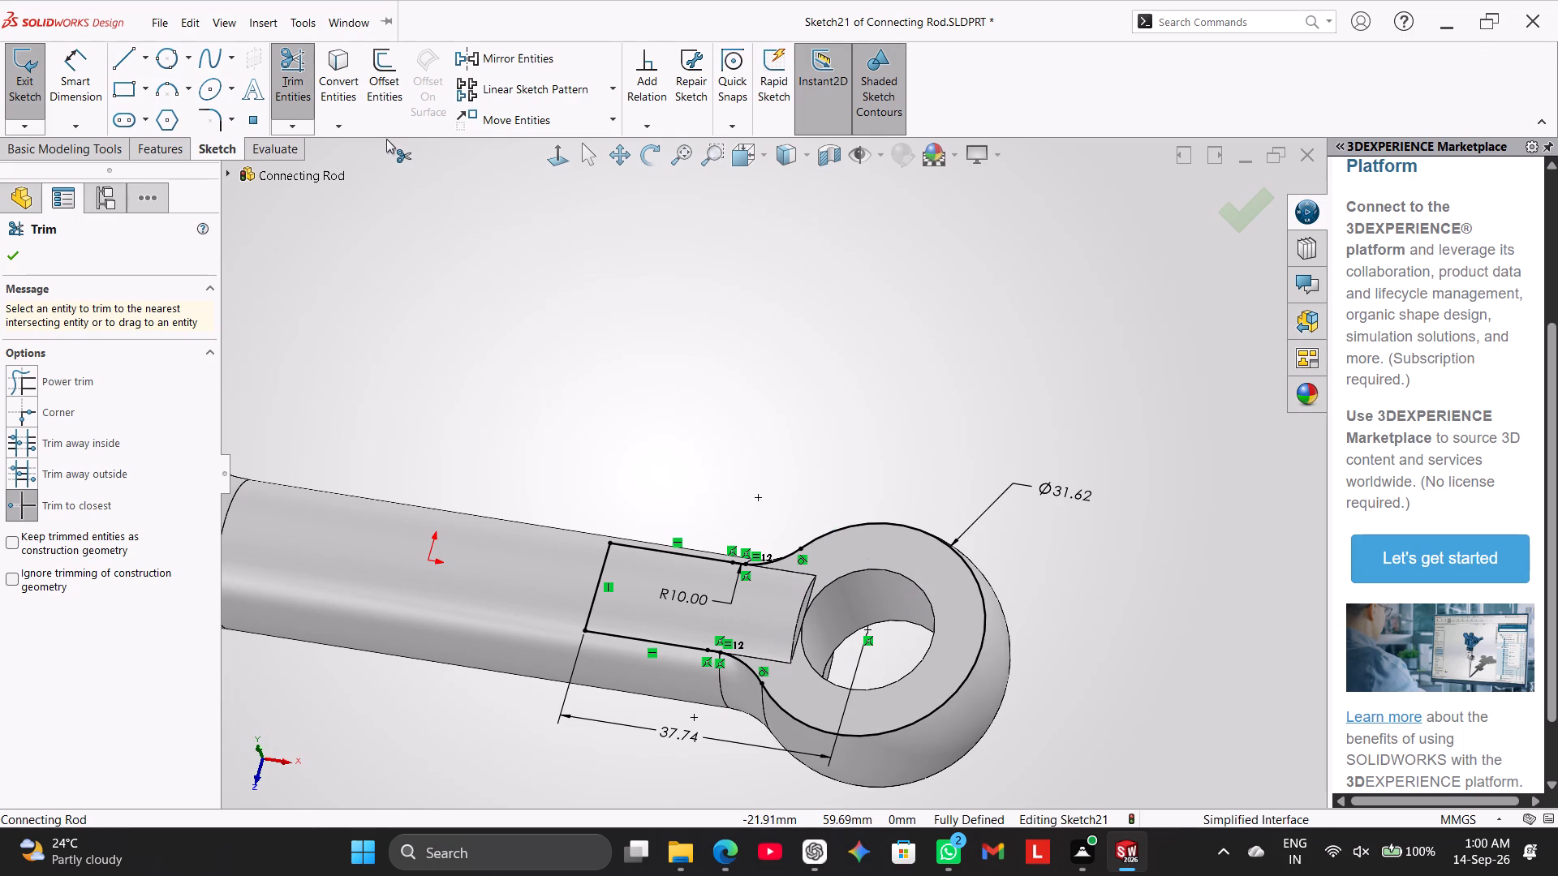
pyautogui.click(161, 149)
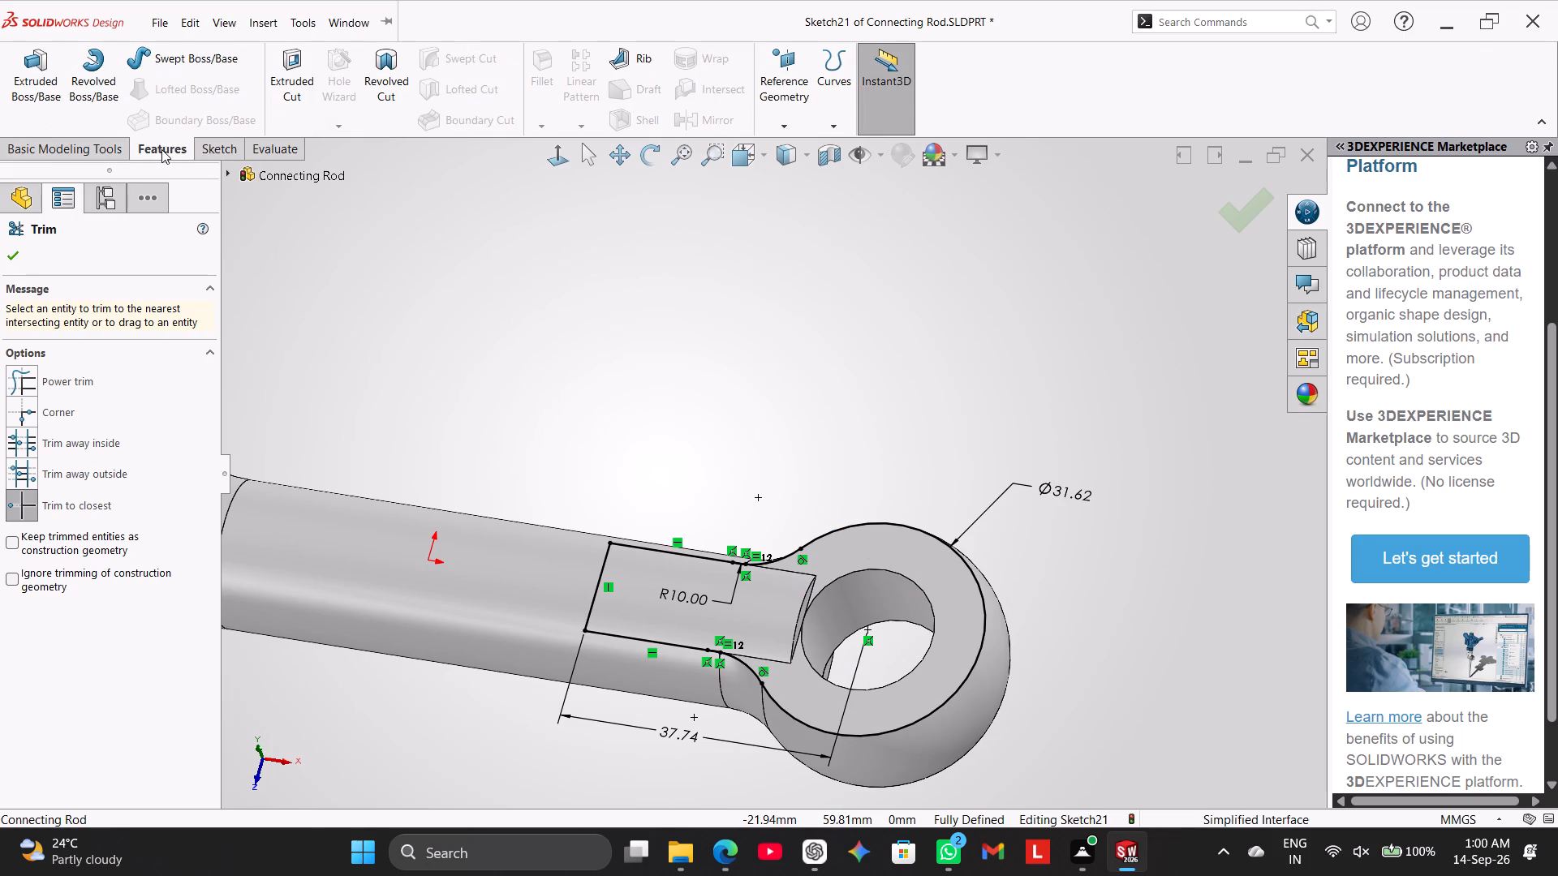
pyautogui.click(298, 83)
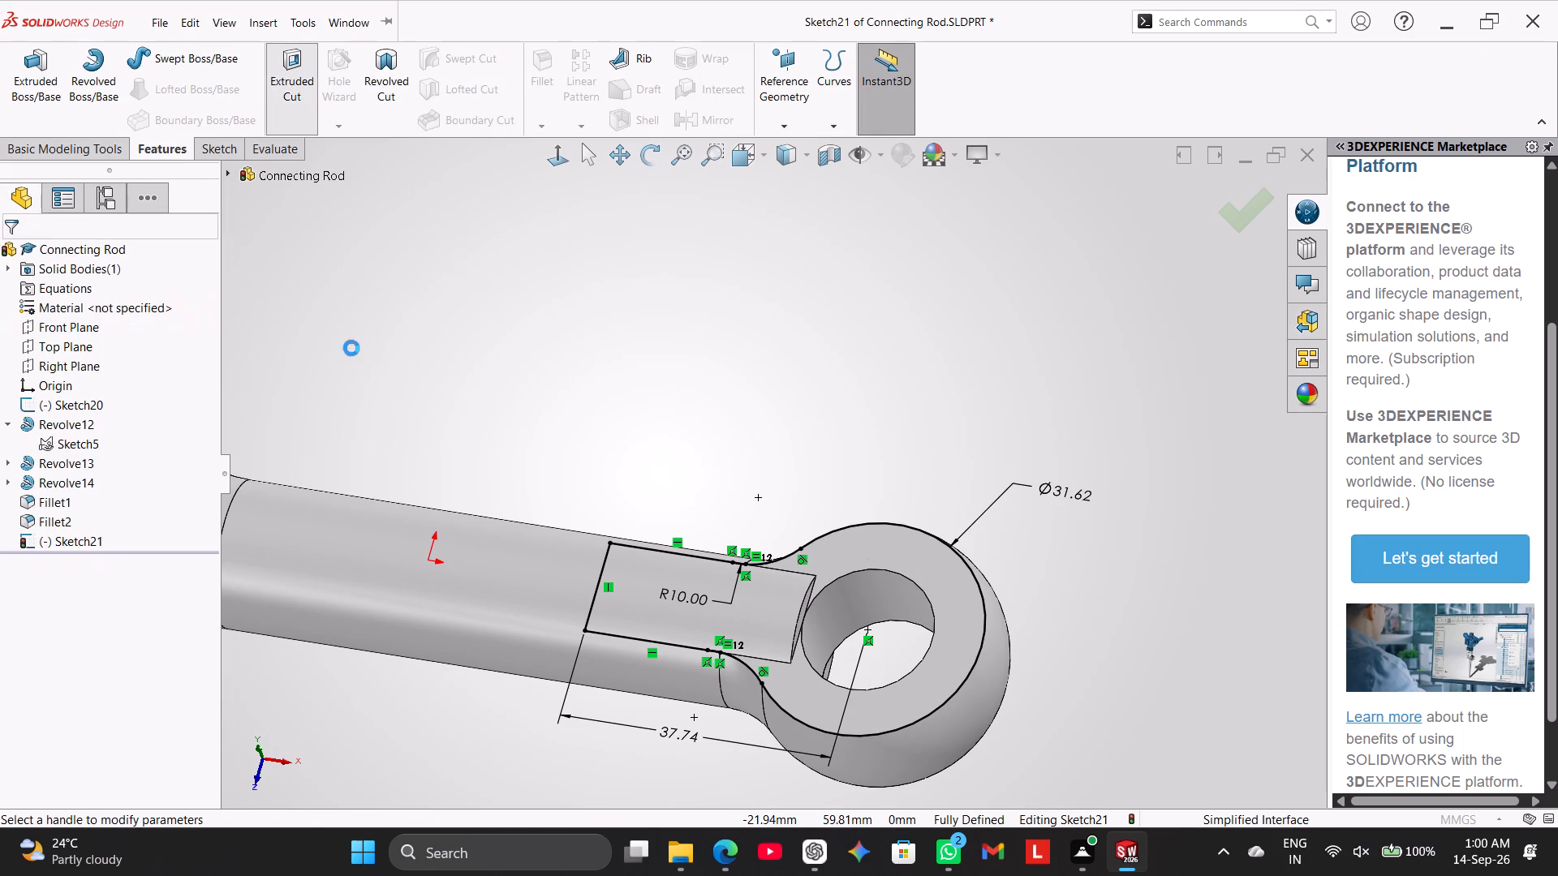
pyautogui.moveTo(407, 725); pyautogui.dragTo(466, 652, button='middle')
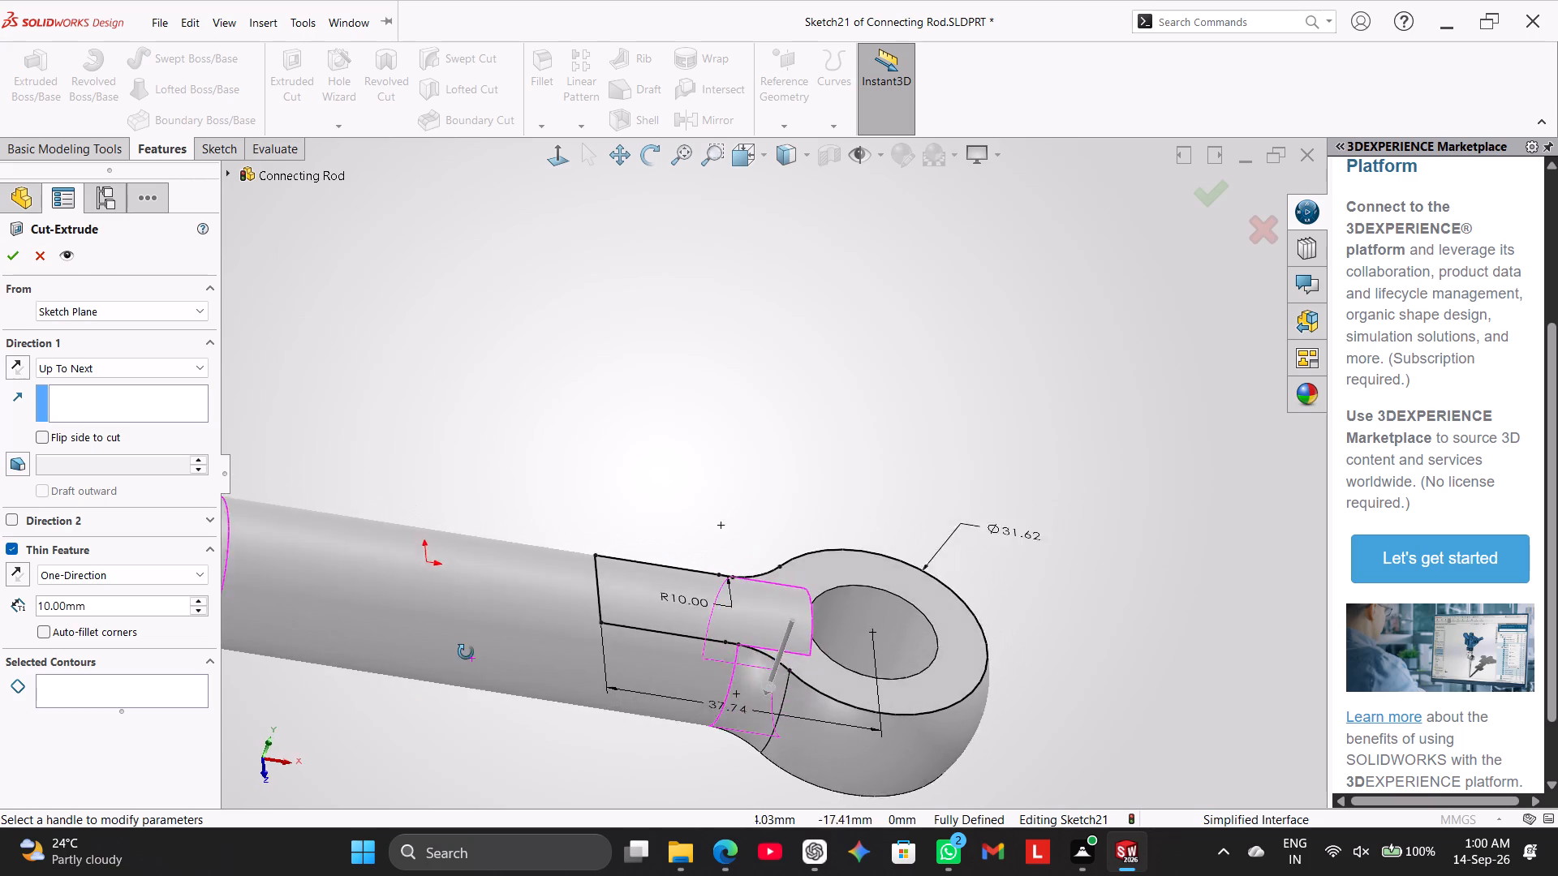
pyautogui.moveTo(466, 652); pyautogui.dragTo(371, 720, button='middle')
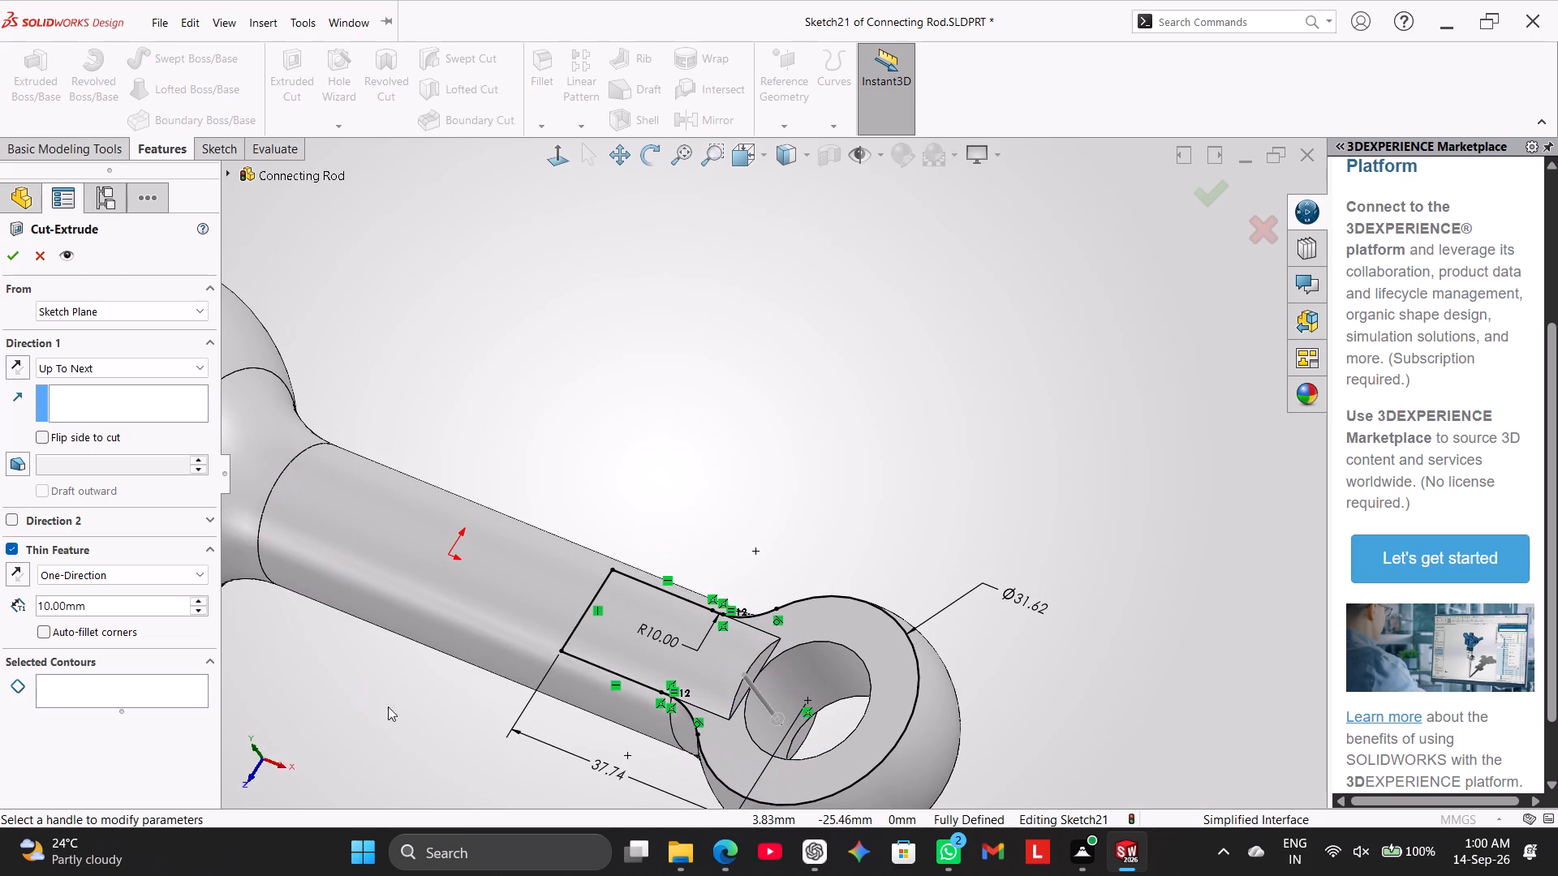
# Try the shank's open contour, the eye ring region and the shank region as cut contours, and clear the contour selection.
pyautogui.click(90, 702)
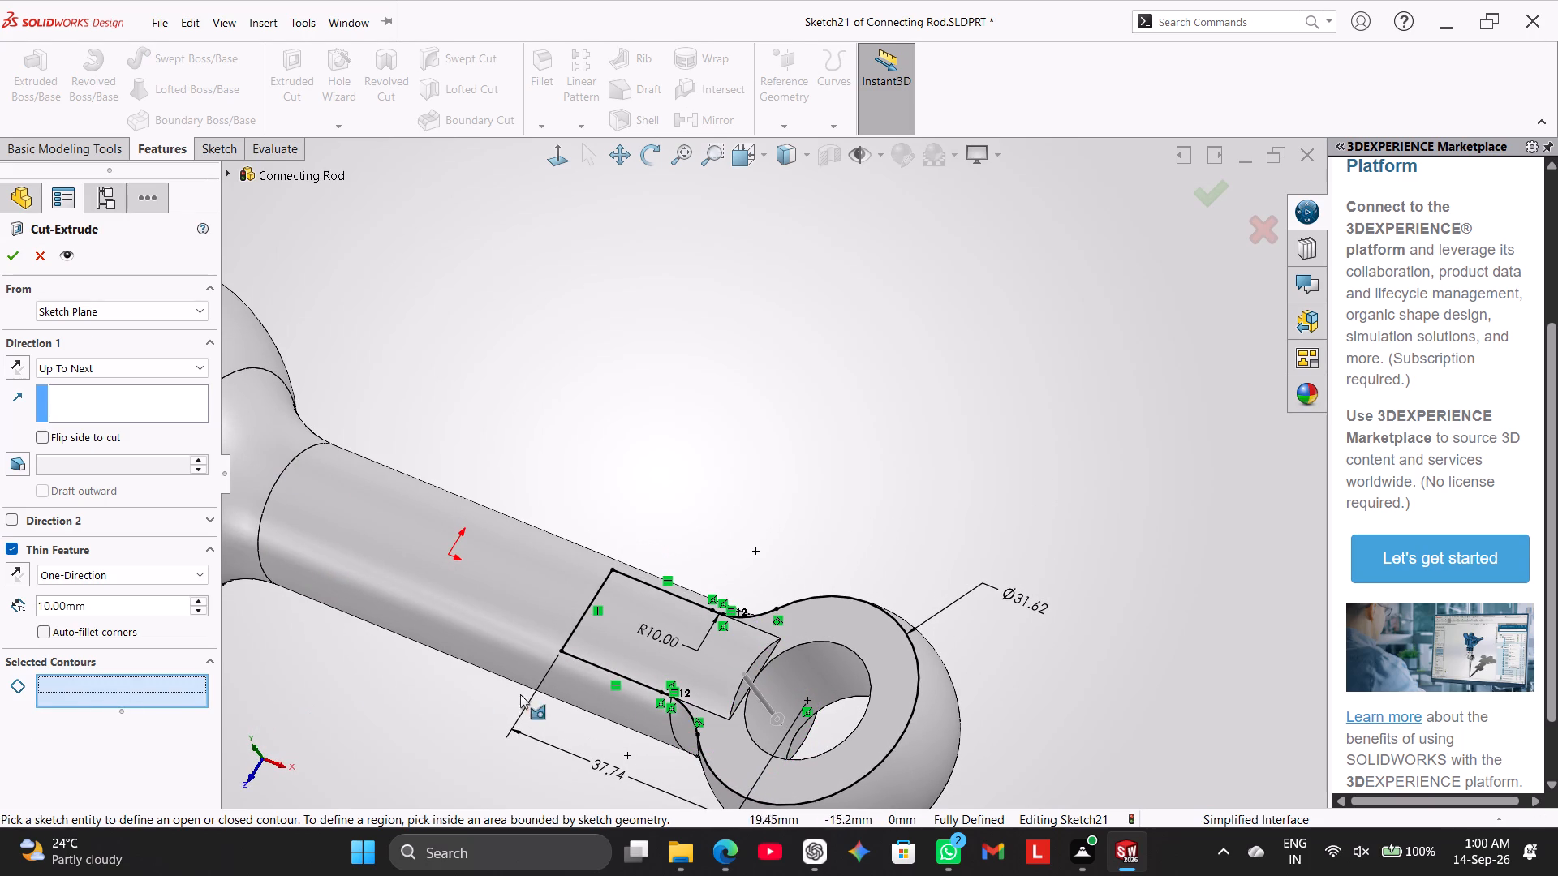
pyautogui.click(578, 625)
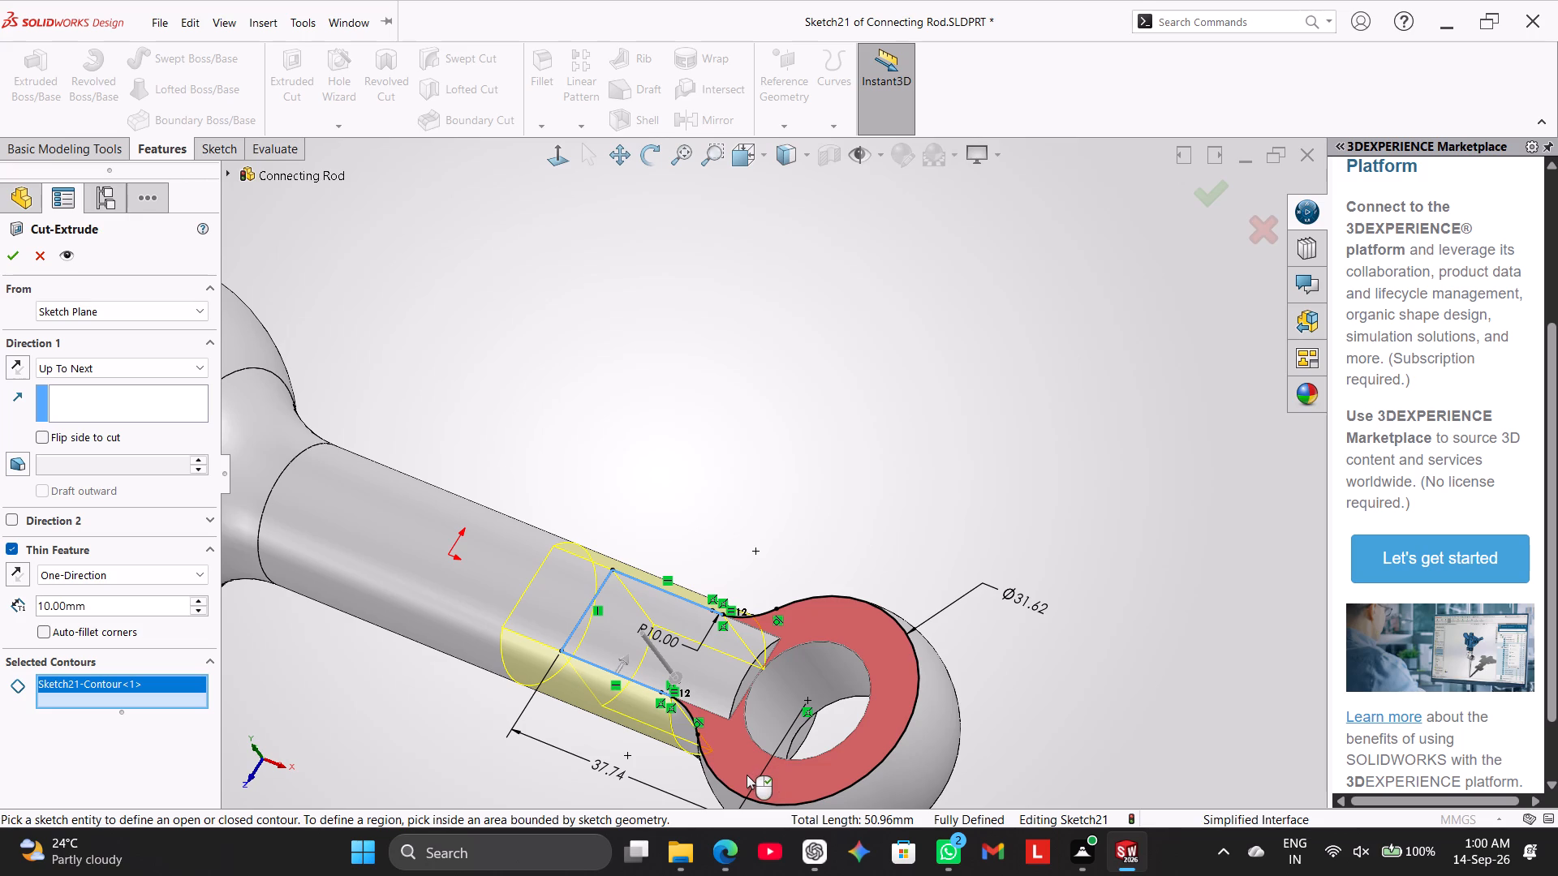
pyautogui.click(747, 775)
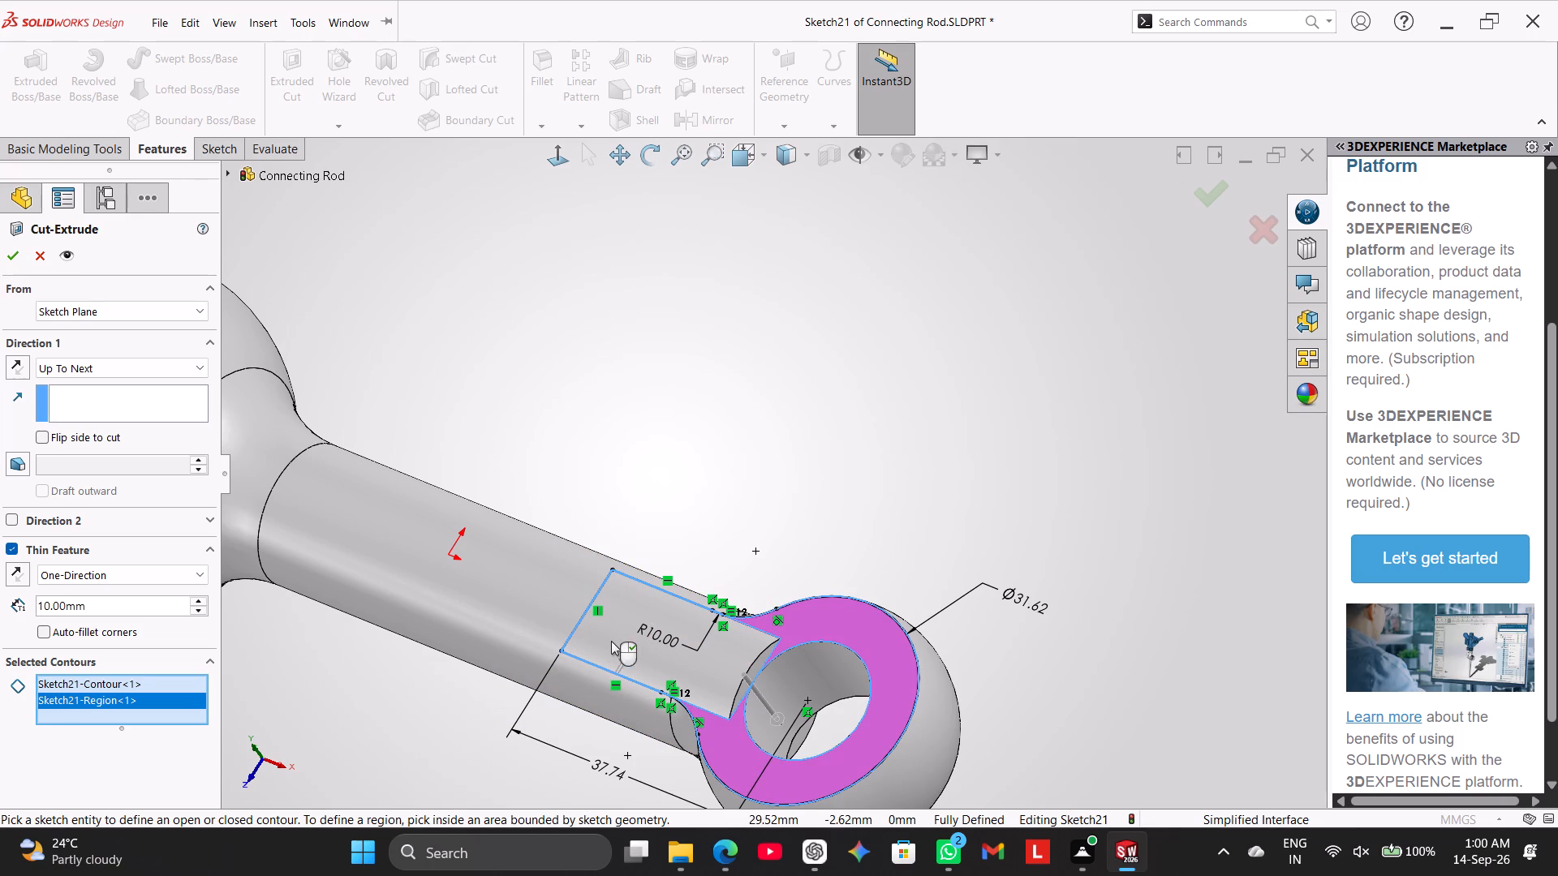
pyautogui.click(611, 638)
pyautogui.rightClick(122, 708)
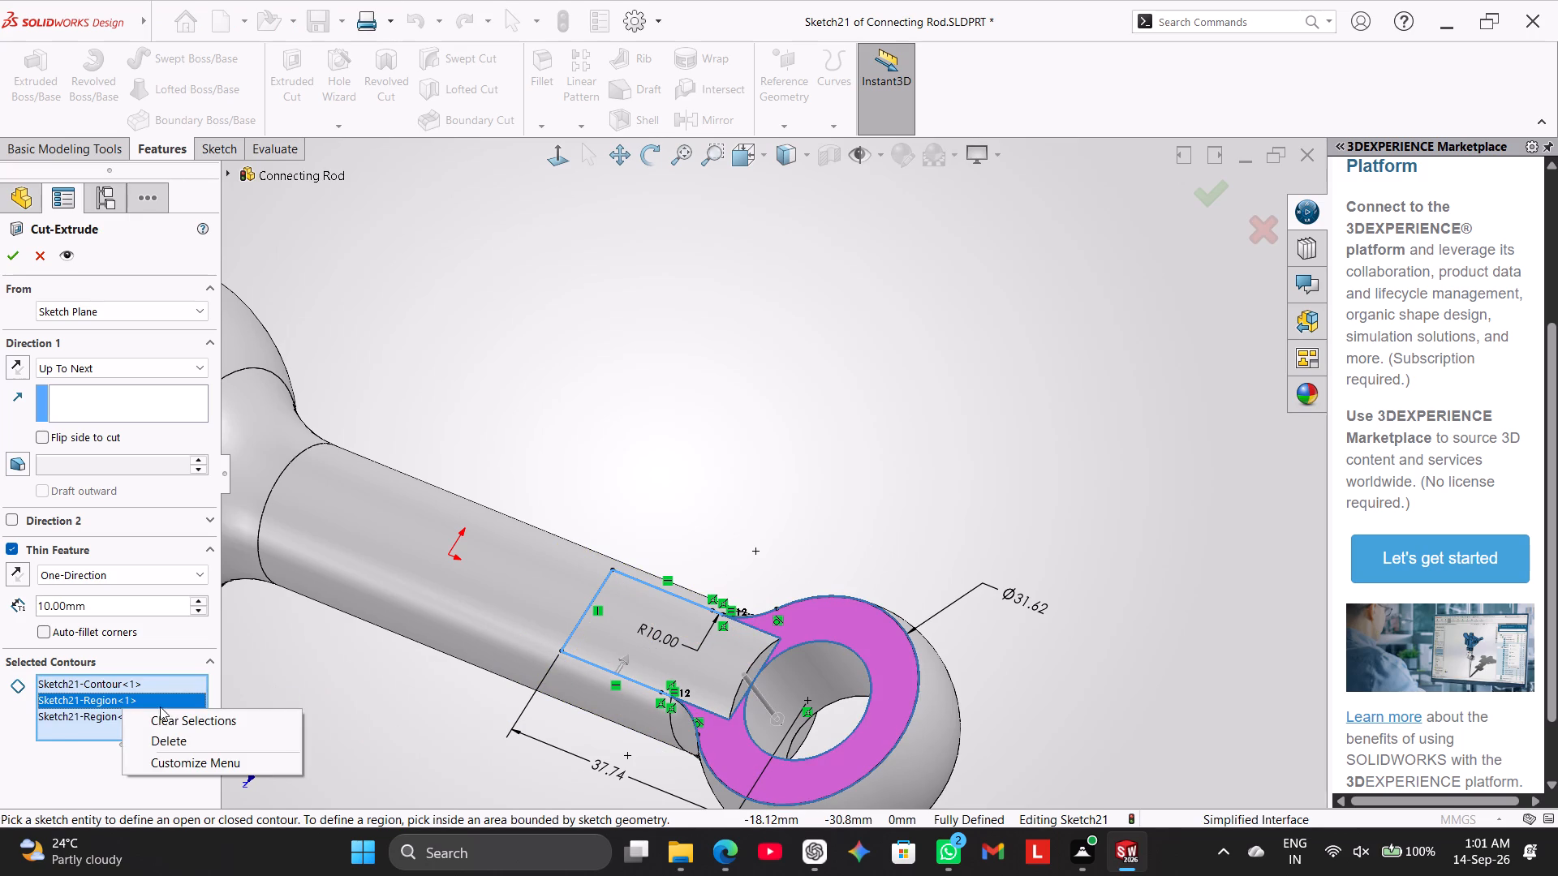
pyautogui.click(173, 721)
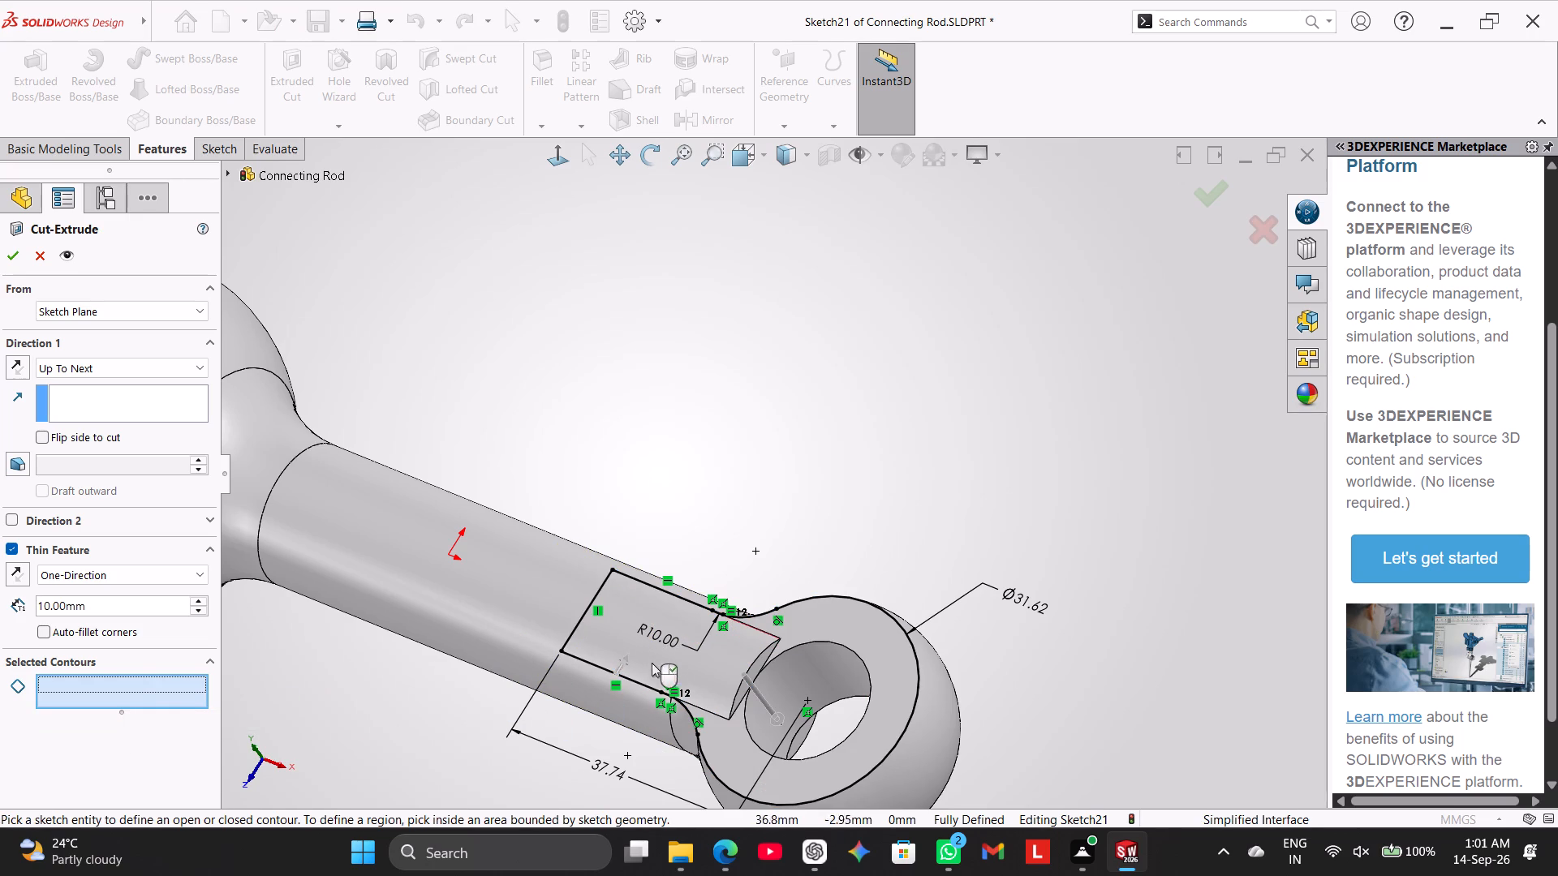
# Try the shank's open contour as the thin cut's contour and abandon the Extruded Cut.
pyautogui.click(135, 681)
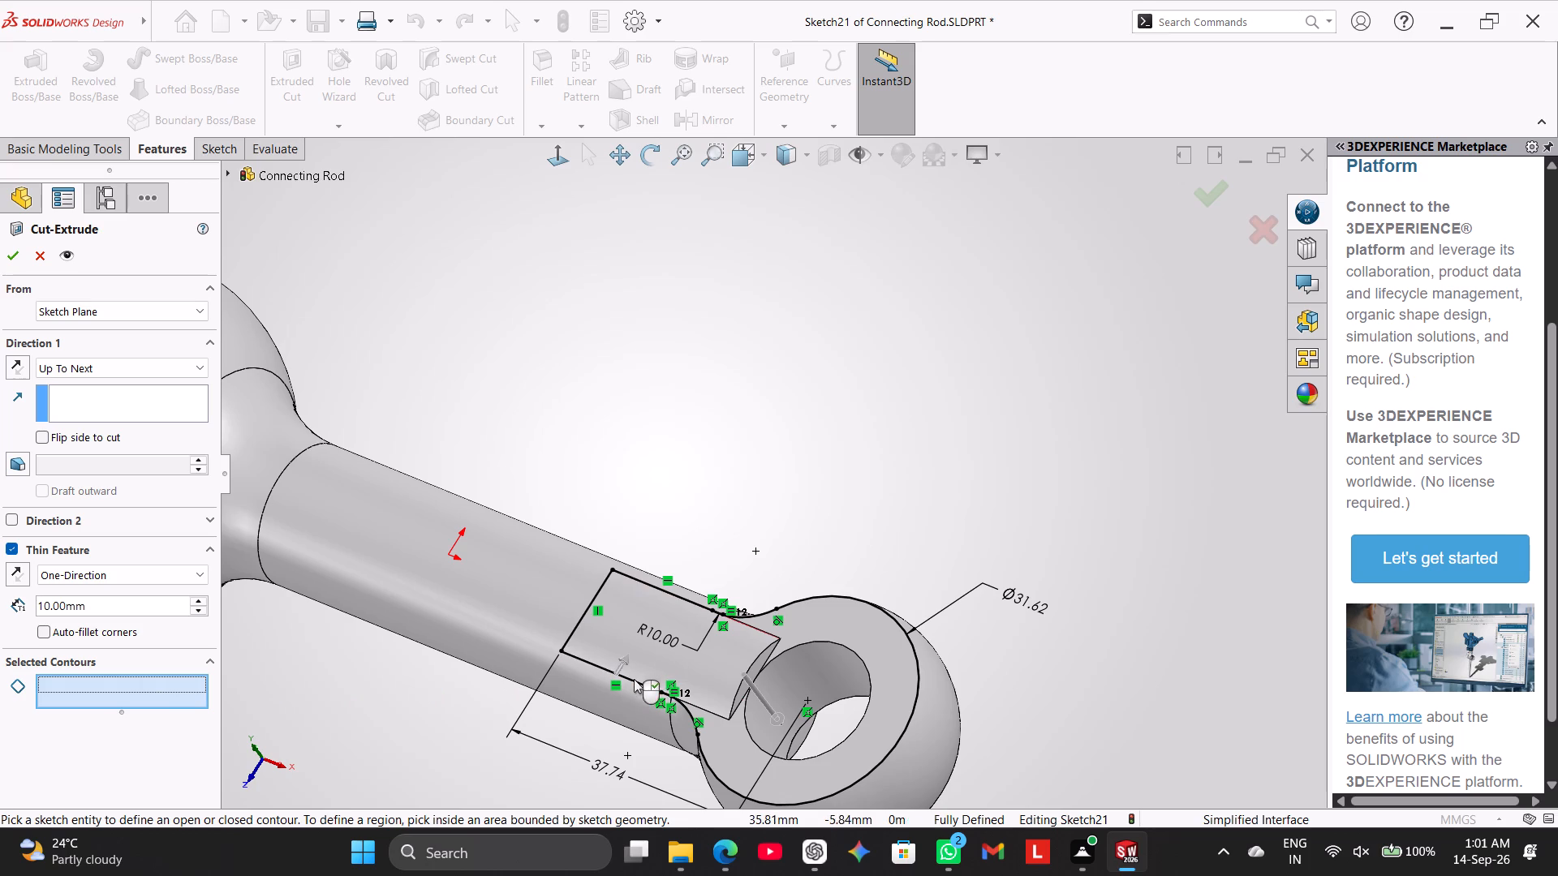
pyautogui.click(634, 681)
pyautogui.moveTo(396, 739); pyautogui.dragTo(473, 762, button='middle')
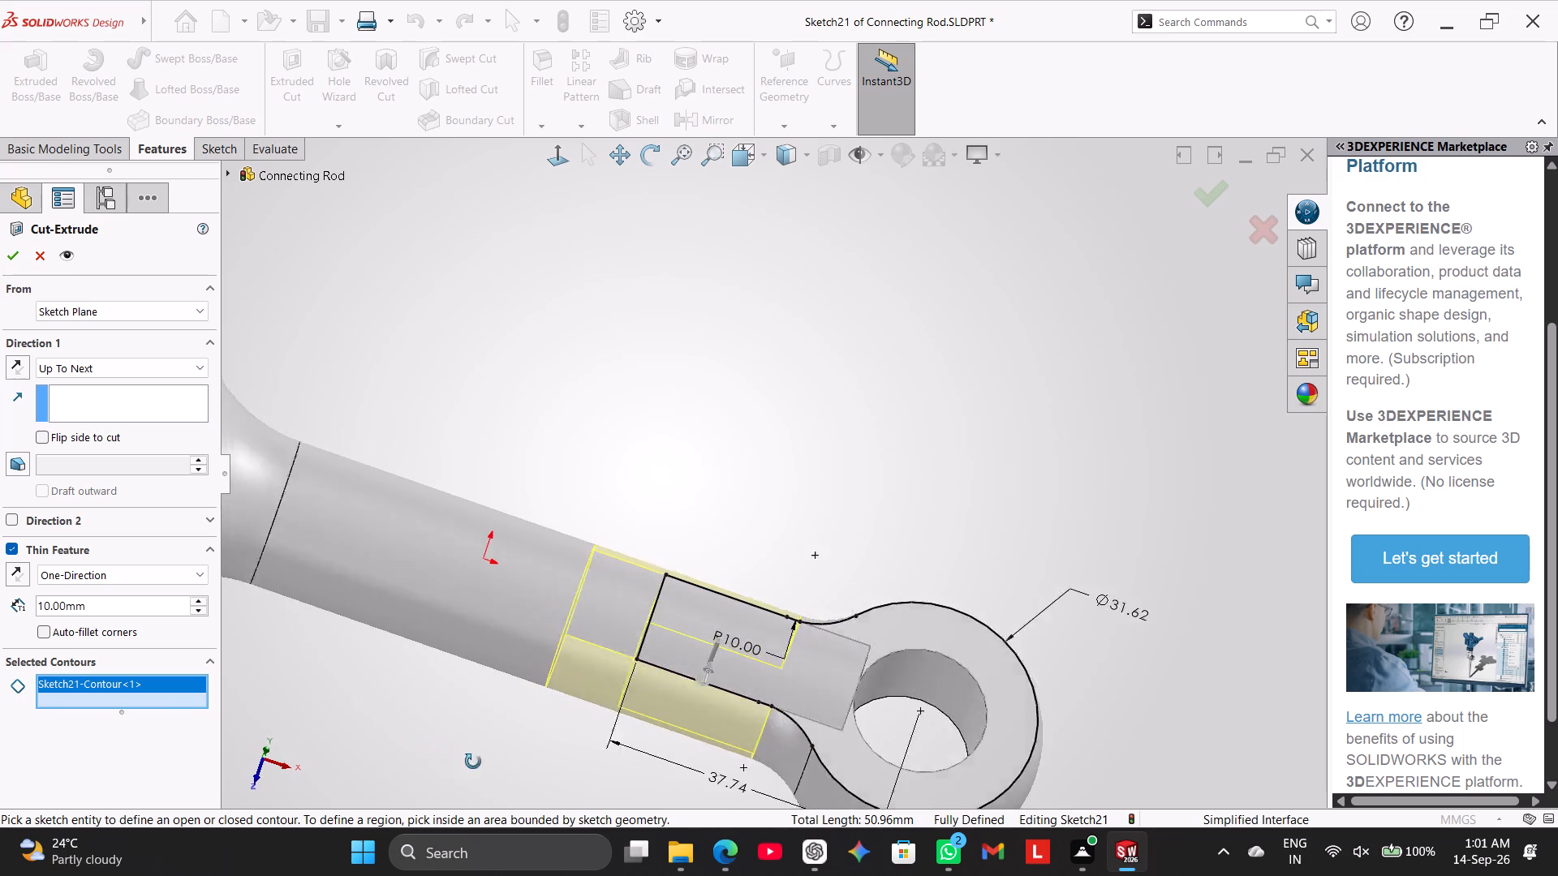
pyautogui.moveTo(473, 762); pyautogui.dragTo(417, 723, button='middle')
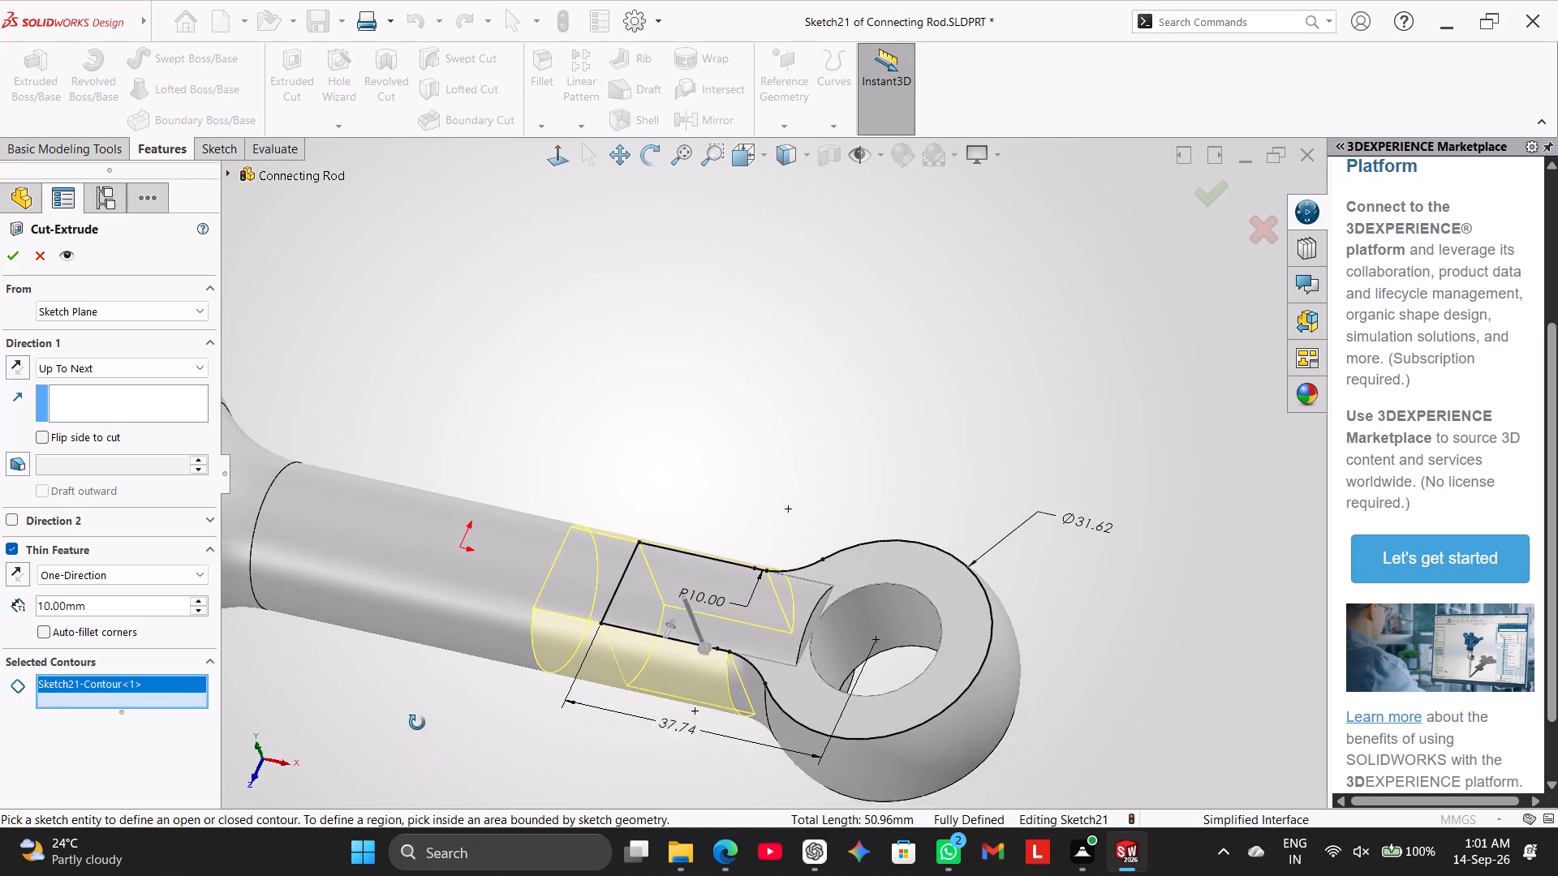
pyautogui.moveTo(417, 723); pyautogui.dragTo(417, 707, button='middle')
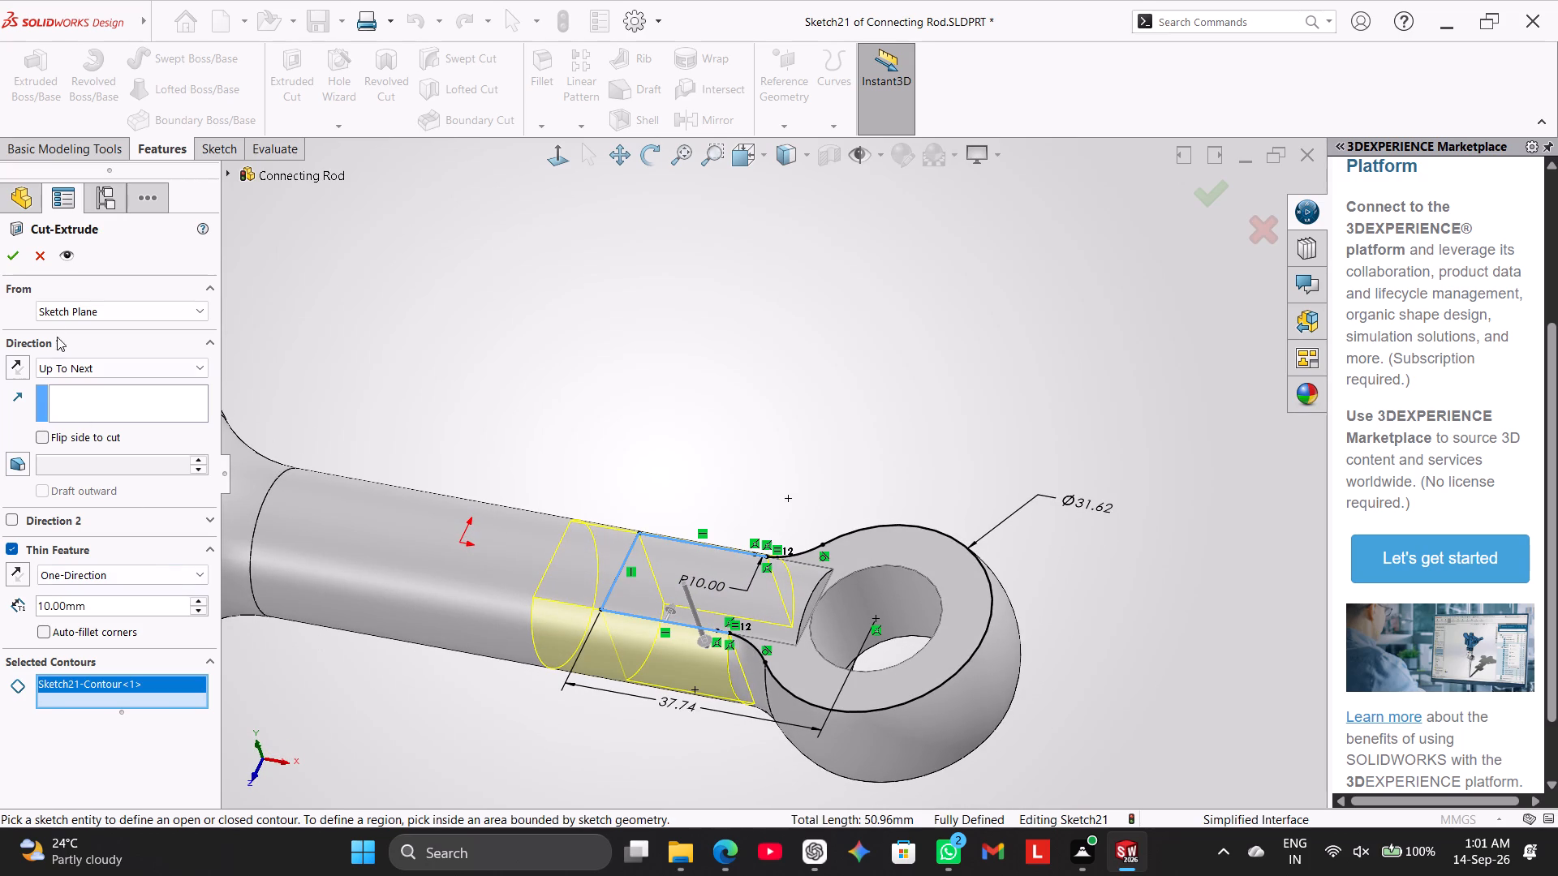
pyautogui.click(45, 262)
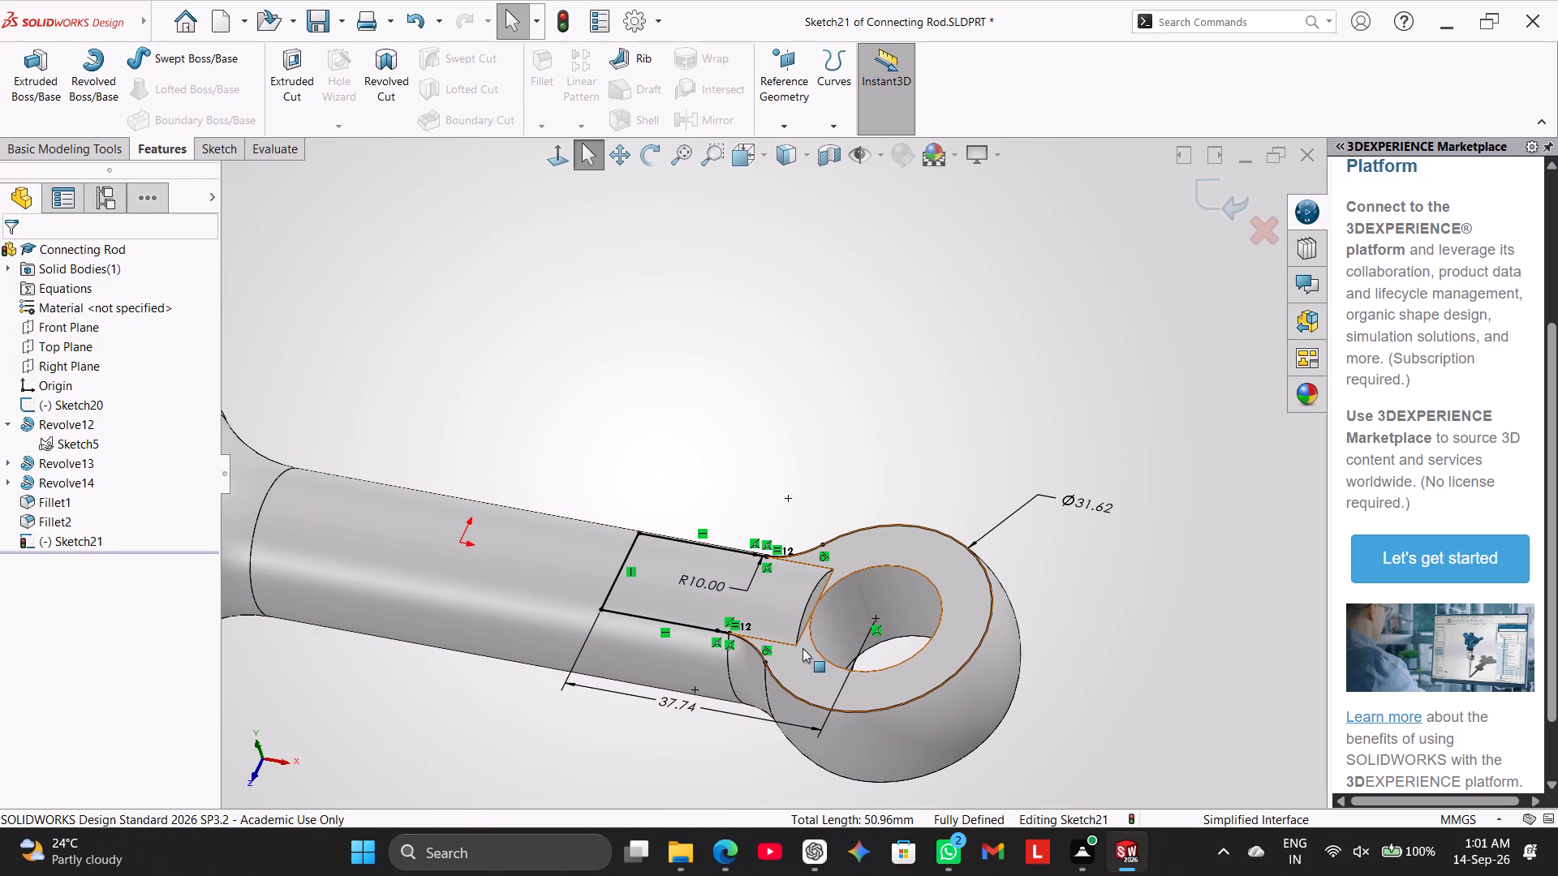
# Trim away the short piece of the lower joining arc that bulges past the shank's lower profile line.
pyautogui.scroll(-4, 751, 667)
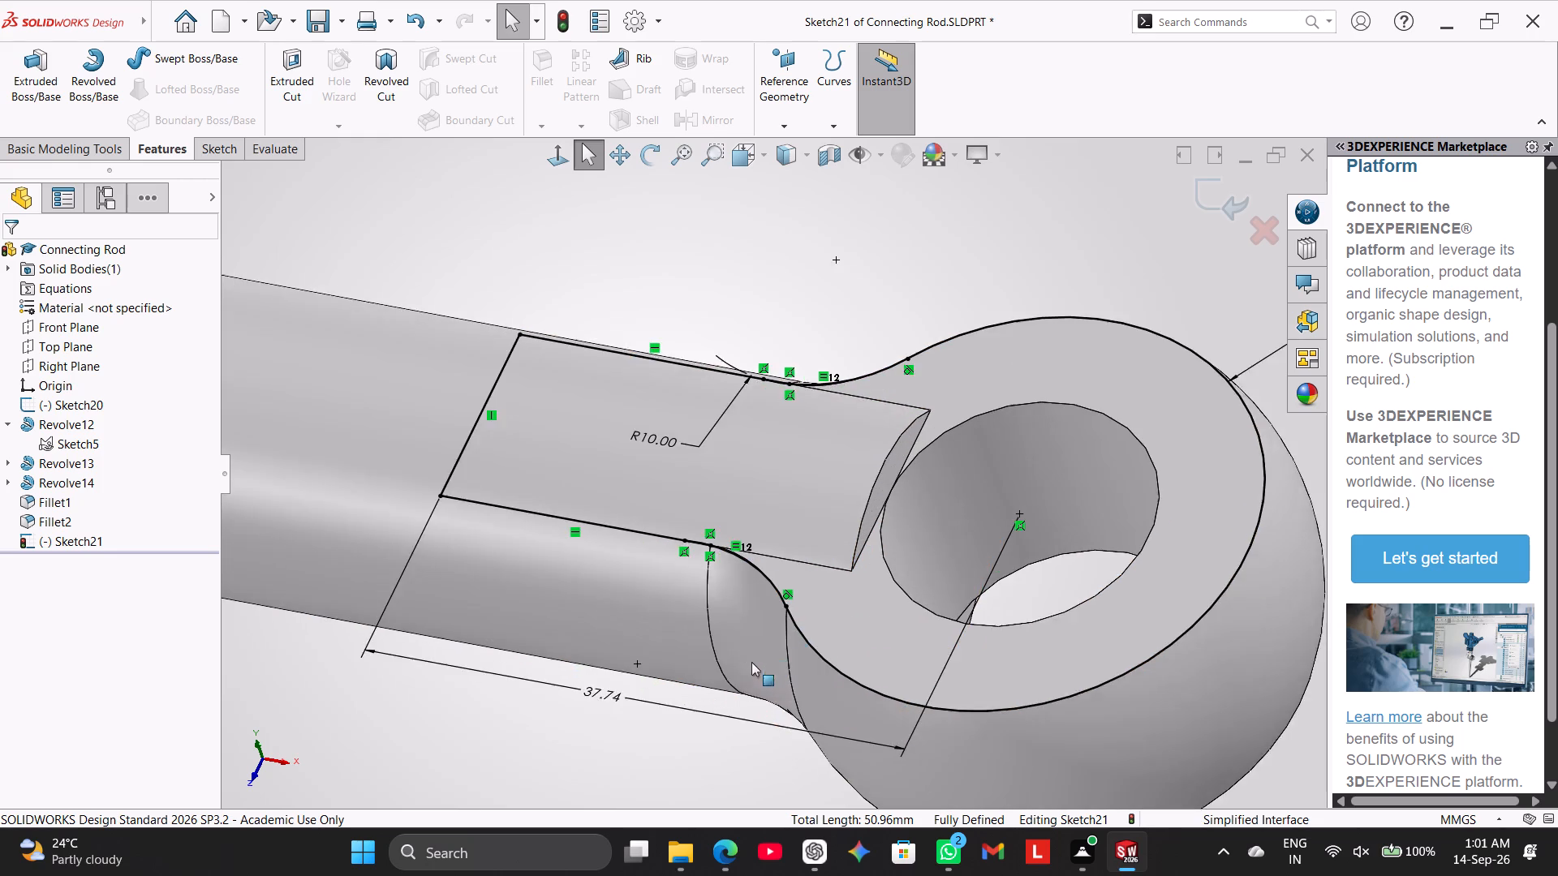
pyautogui.scroll(-4, 751, 662)
pyautogui.scroll(-3, 712, 475)
pyautogui.scroll(-6, 548, 472)
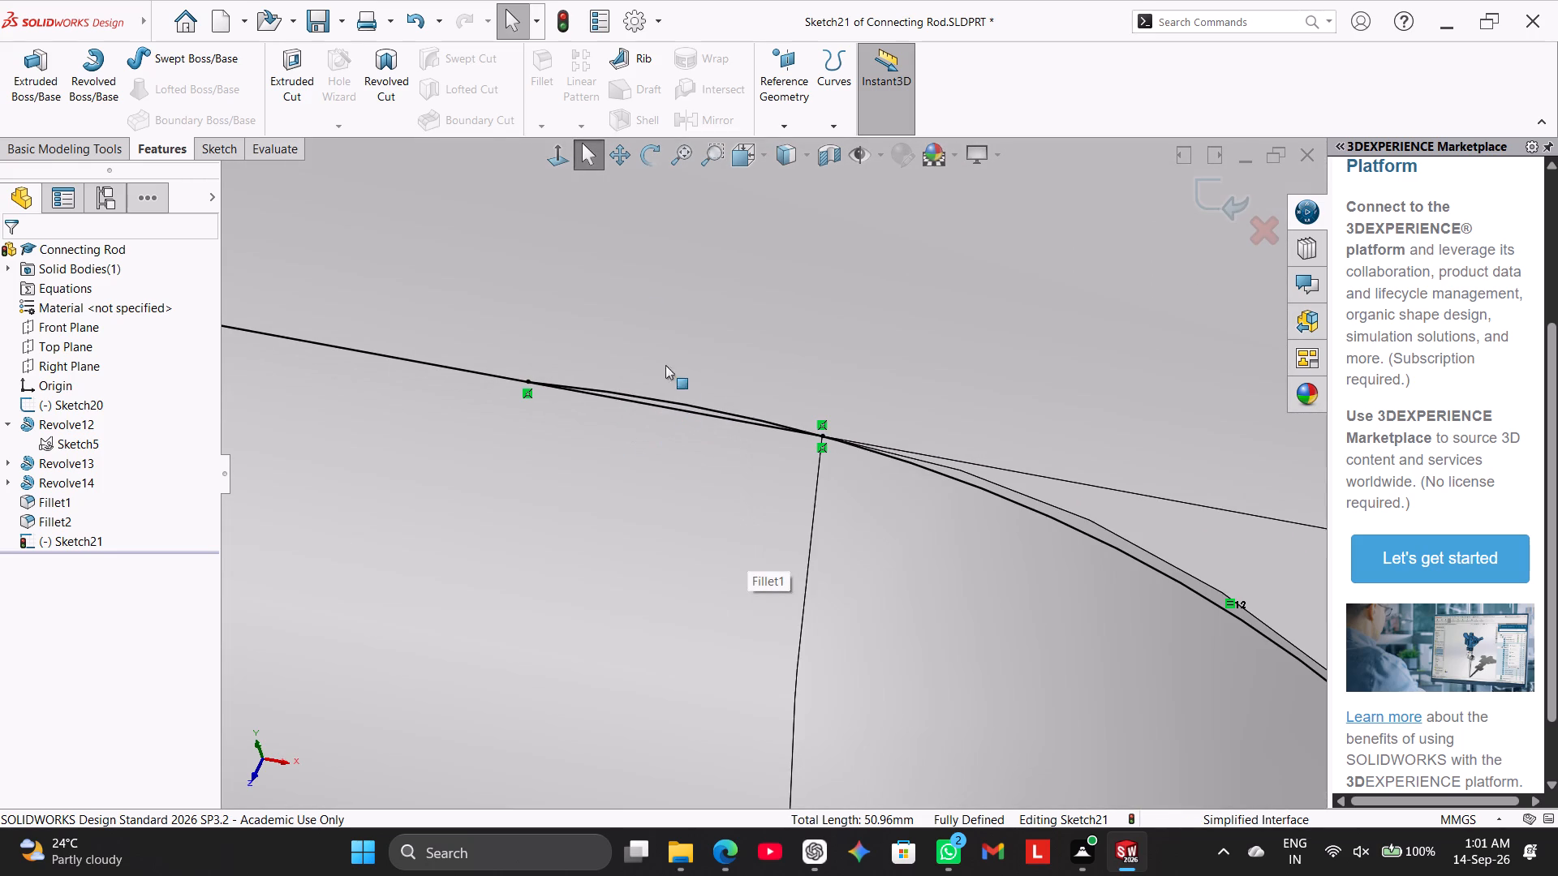
pyautogui.click(221, 149)
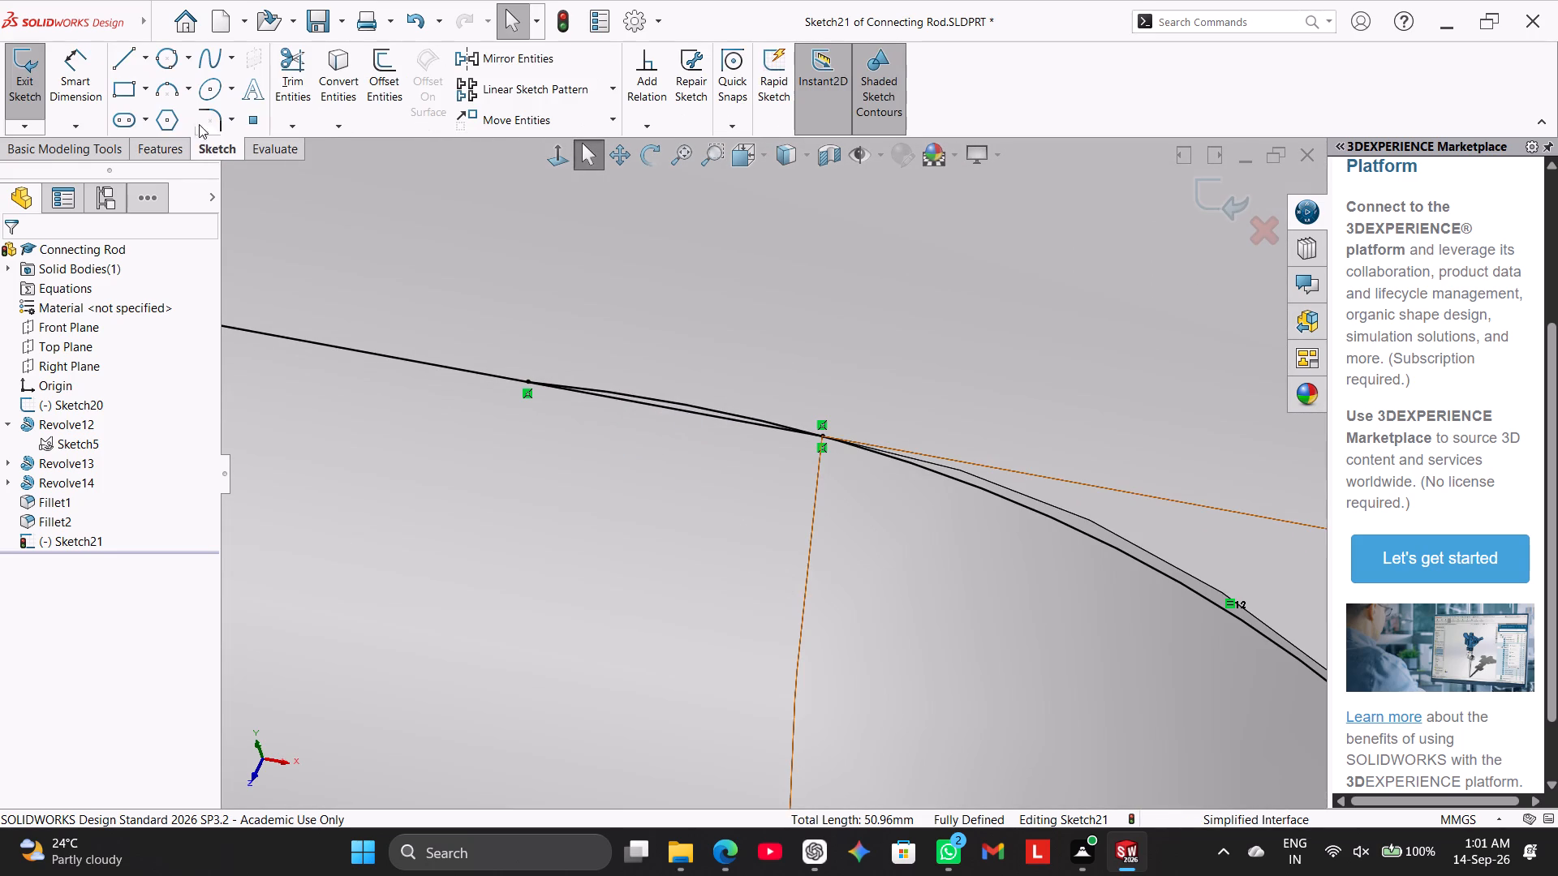
pyautogui.click(561, 147)
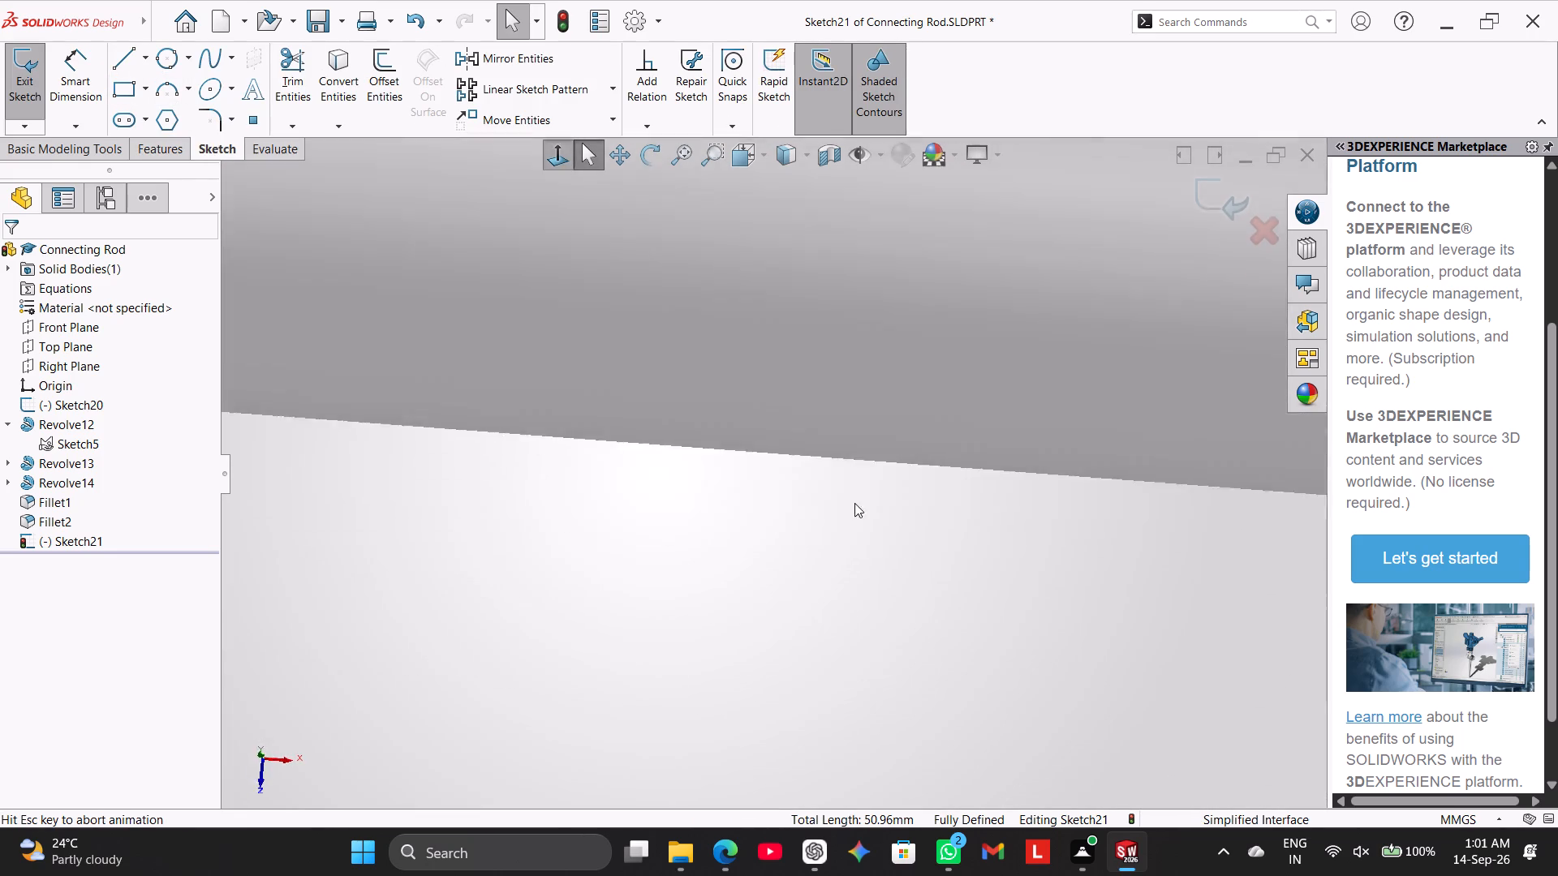
pyautogui.scroll(-16, 837, 482)
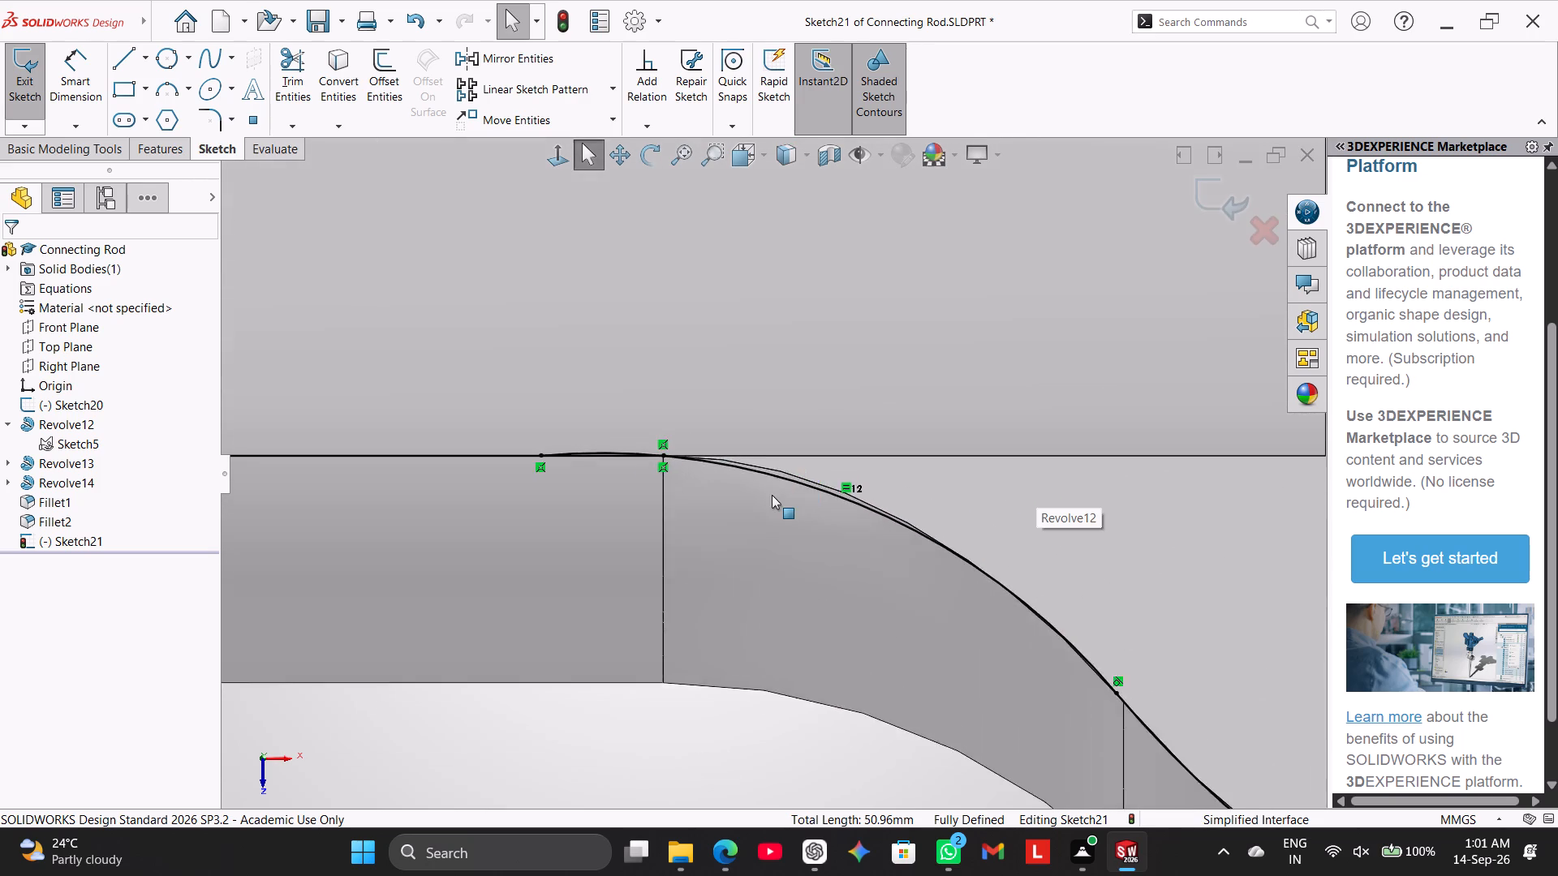
pyautogui.scroll(-3, 772, 495)
pyautogui.scroll(-6, 558, 354)
pyautogui.scroll(-3, 549, 539)
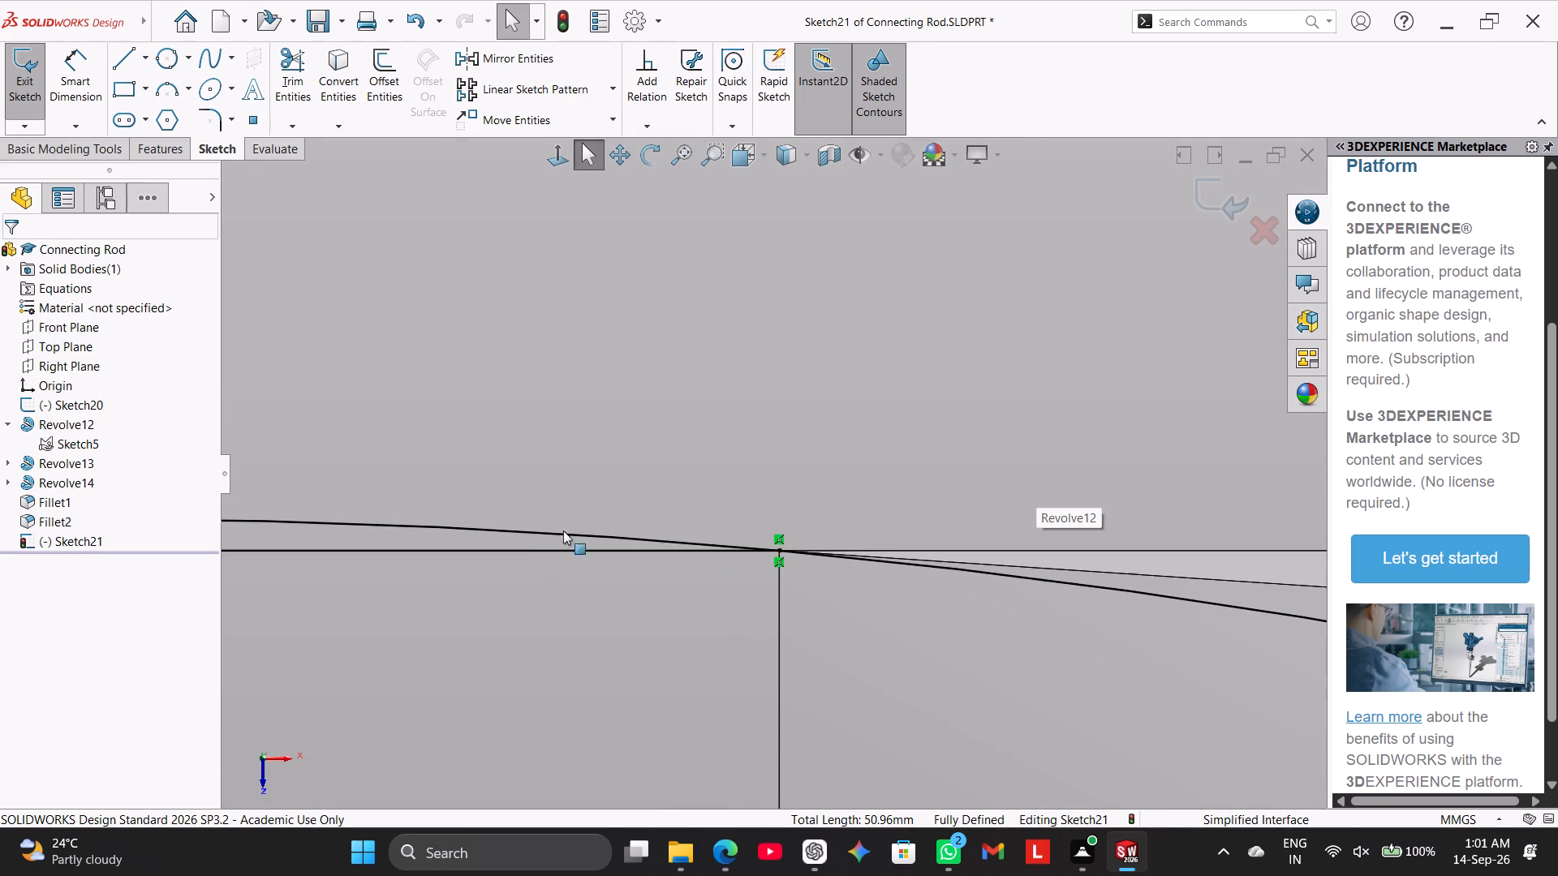
pyautogui.scroll(-3, 587, 505)
pyautogui.scroll(10, 638, 501)
pyautogui.scroll(1, 434, 426)
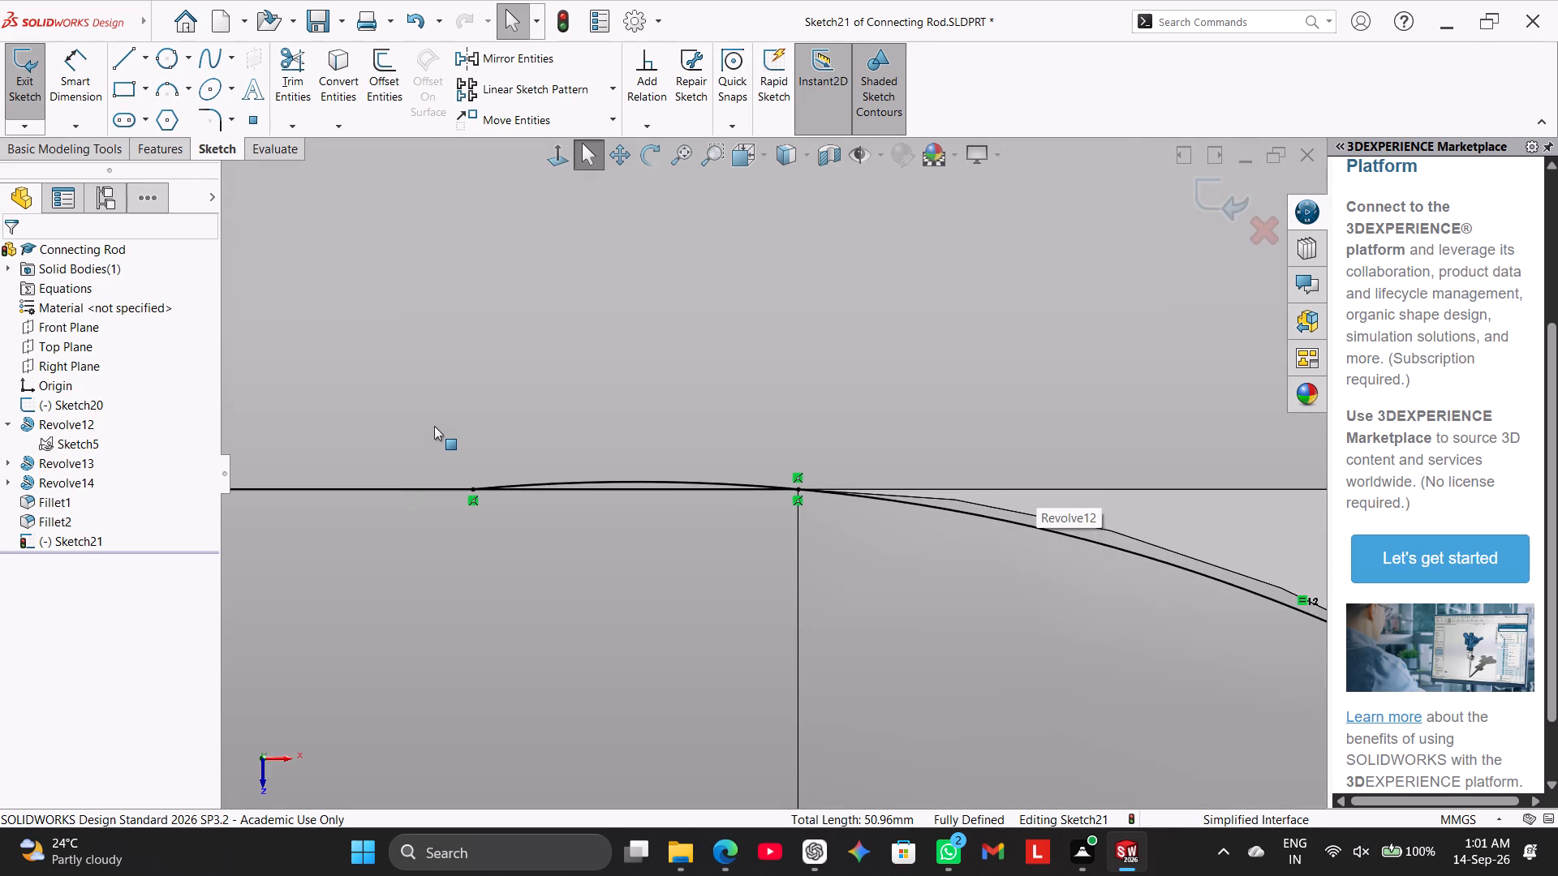
pyautogui.scroll(-3, 594, 452)
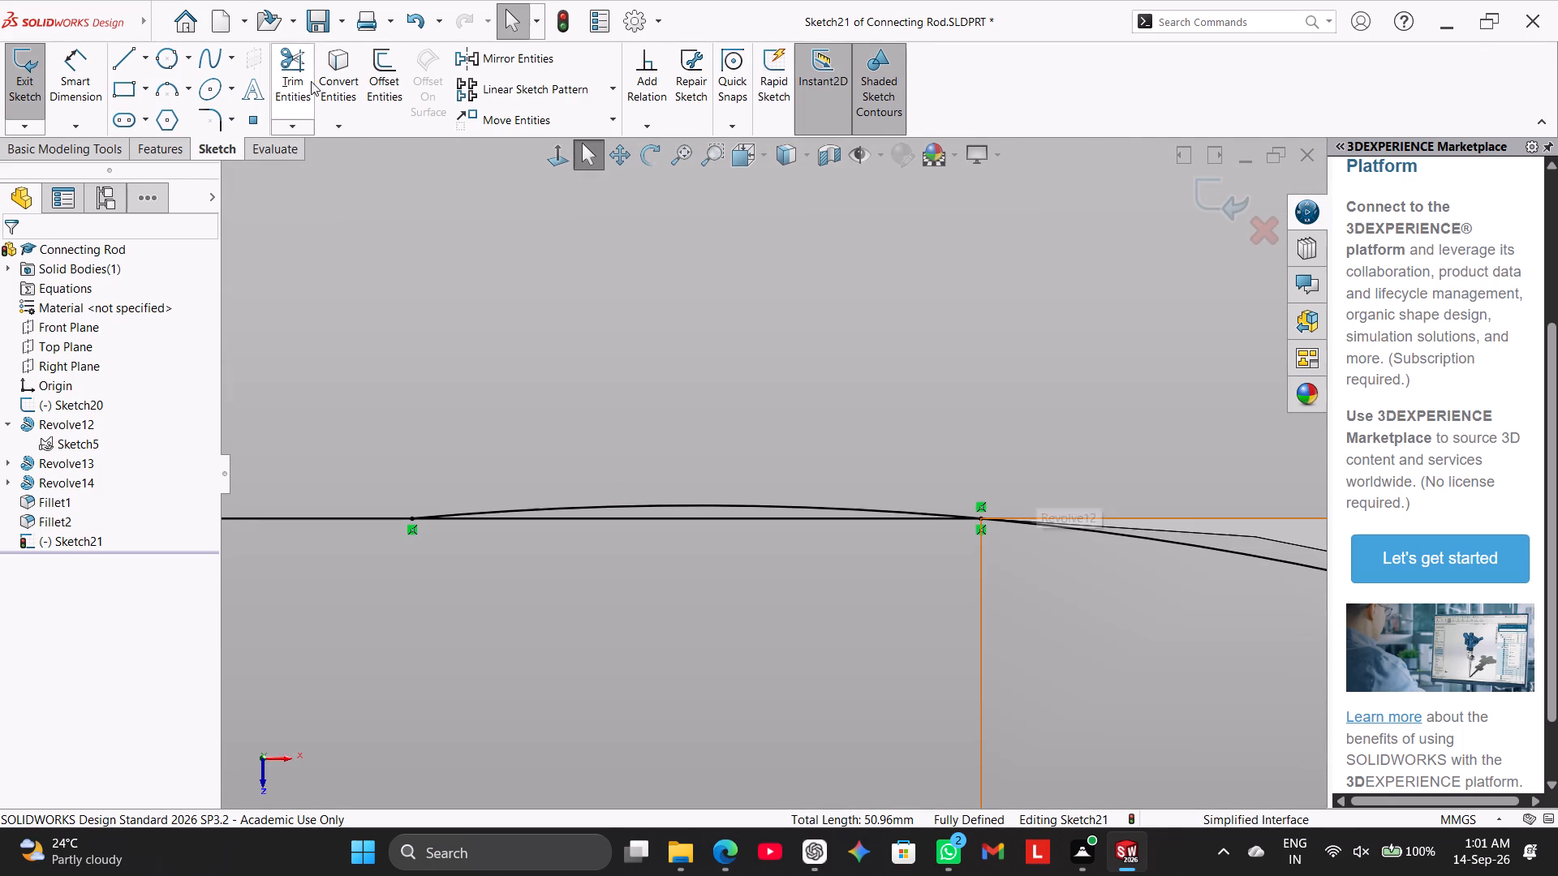
pyautogui.click(311, 78)
pyautogui.click(700, 502)
# Trim away the short piece of the upper joining arc that bulges past the shank's upper profile line.
pyautogui.scroll(3, 810, 593)
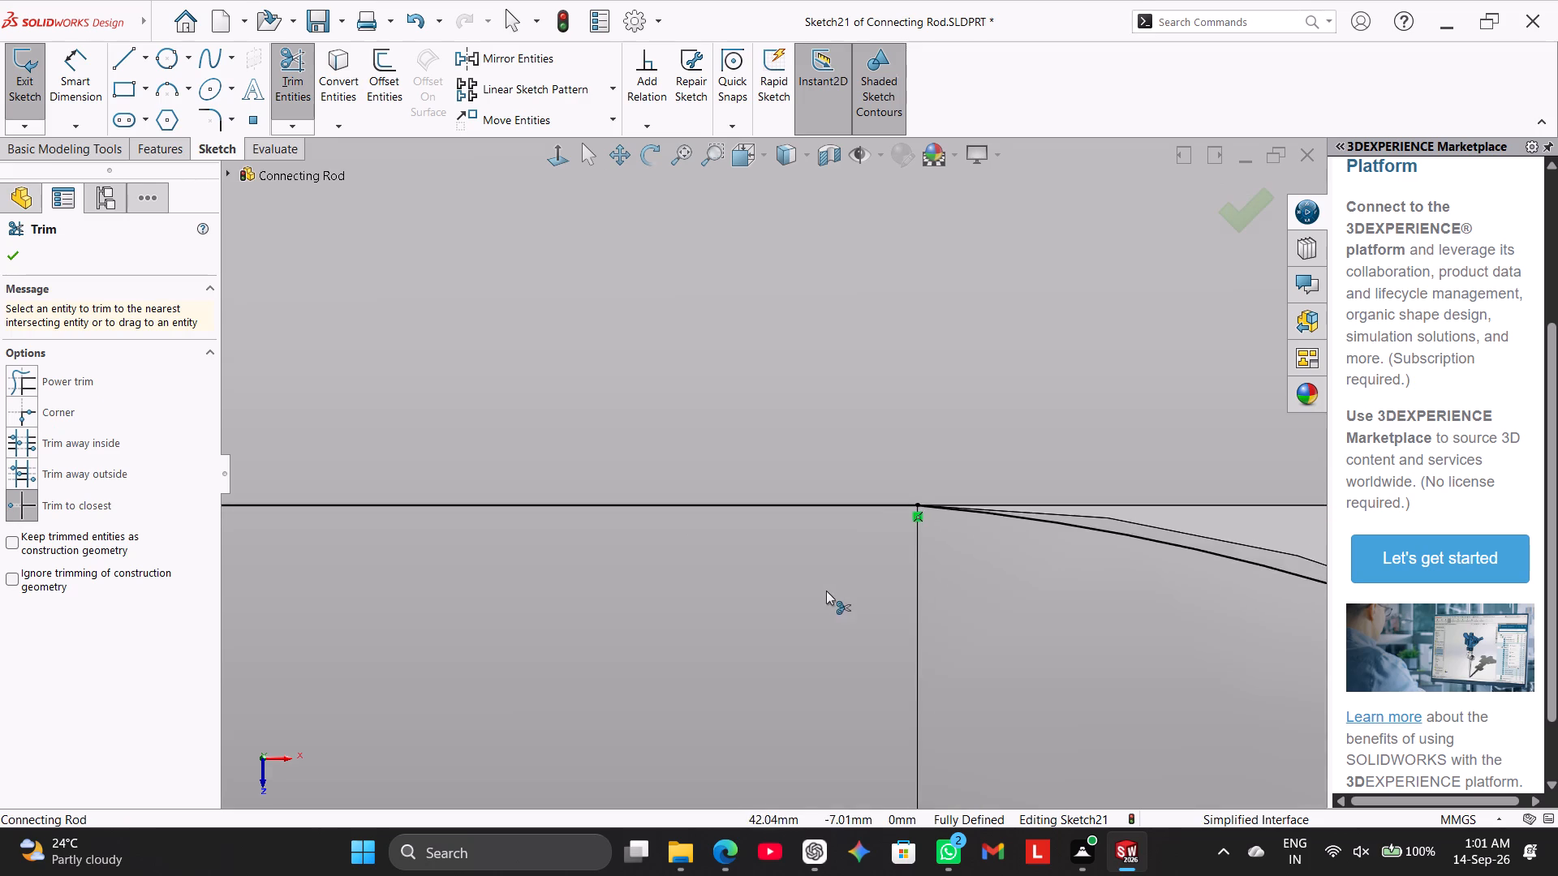
pyautogui.scroll(12, 826, 590)
pyautogui.scroll(-7, 925, 444)
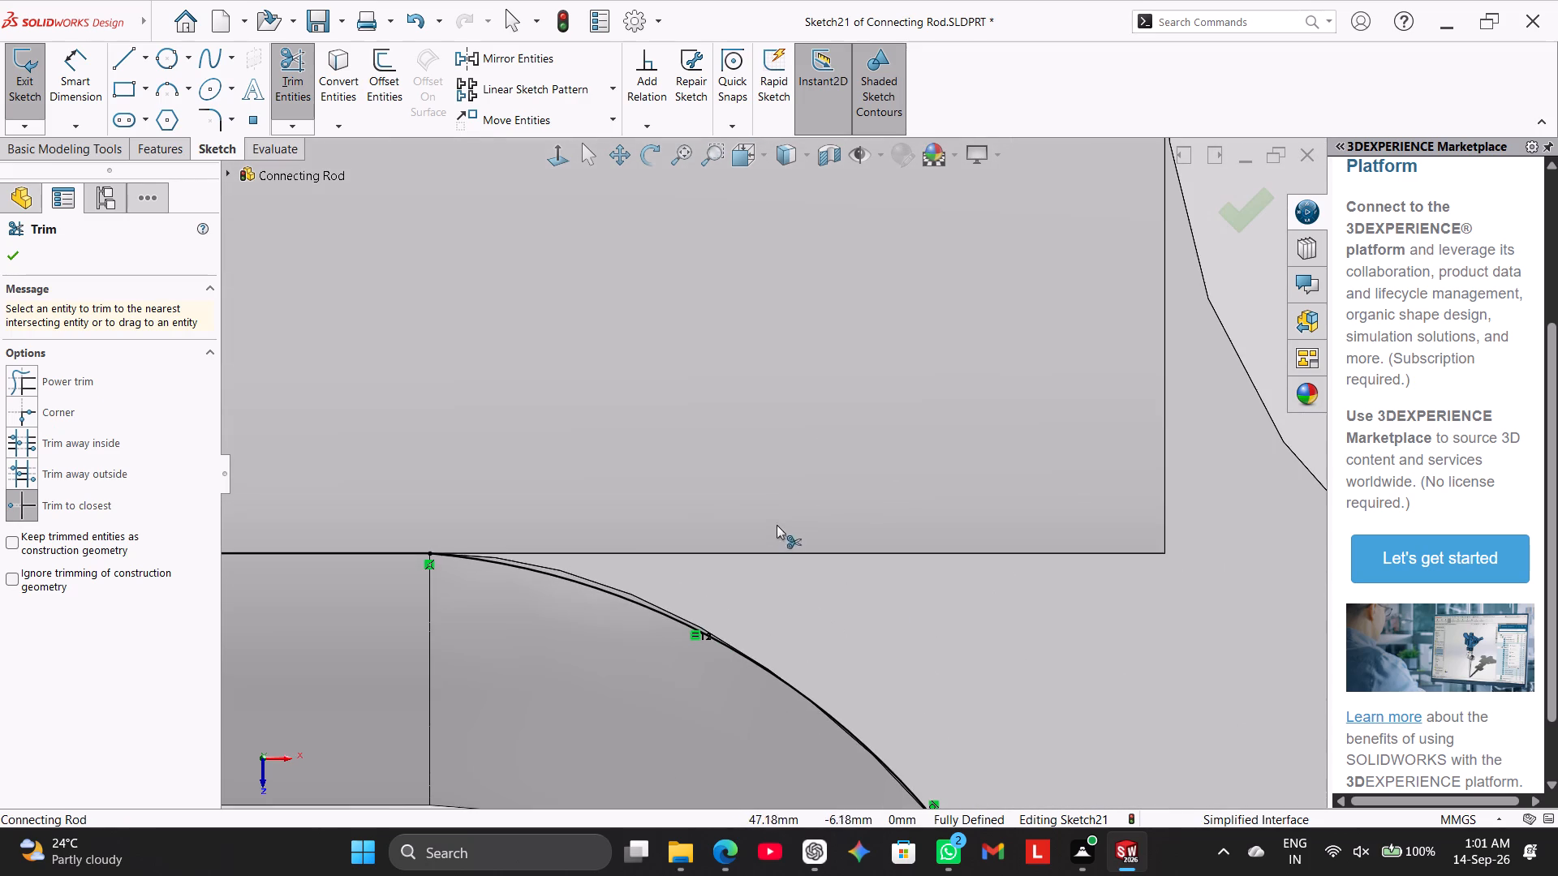
pyautogui.scroll(7, 616, 539)
pyautogui.scroll(2, 712, 55)
pyautogui.scroll(-2, 718, 195)
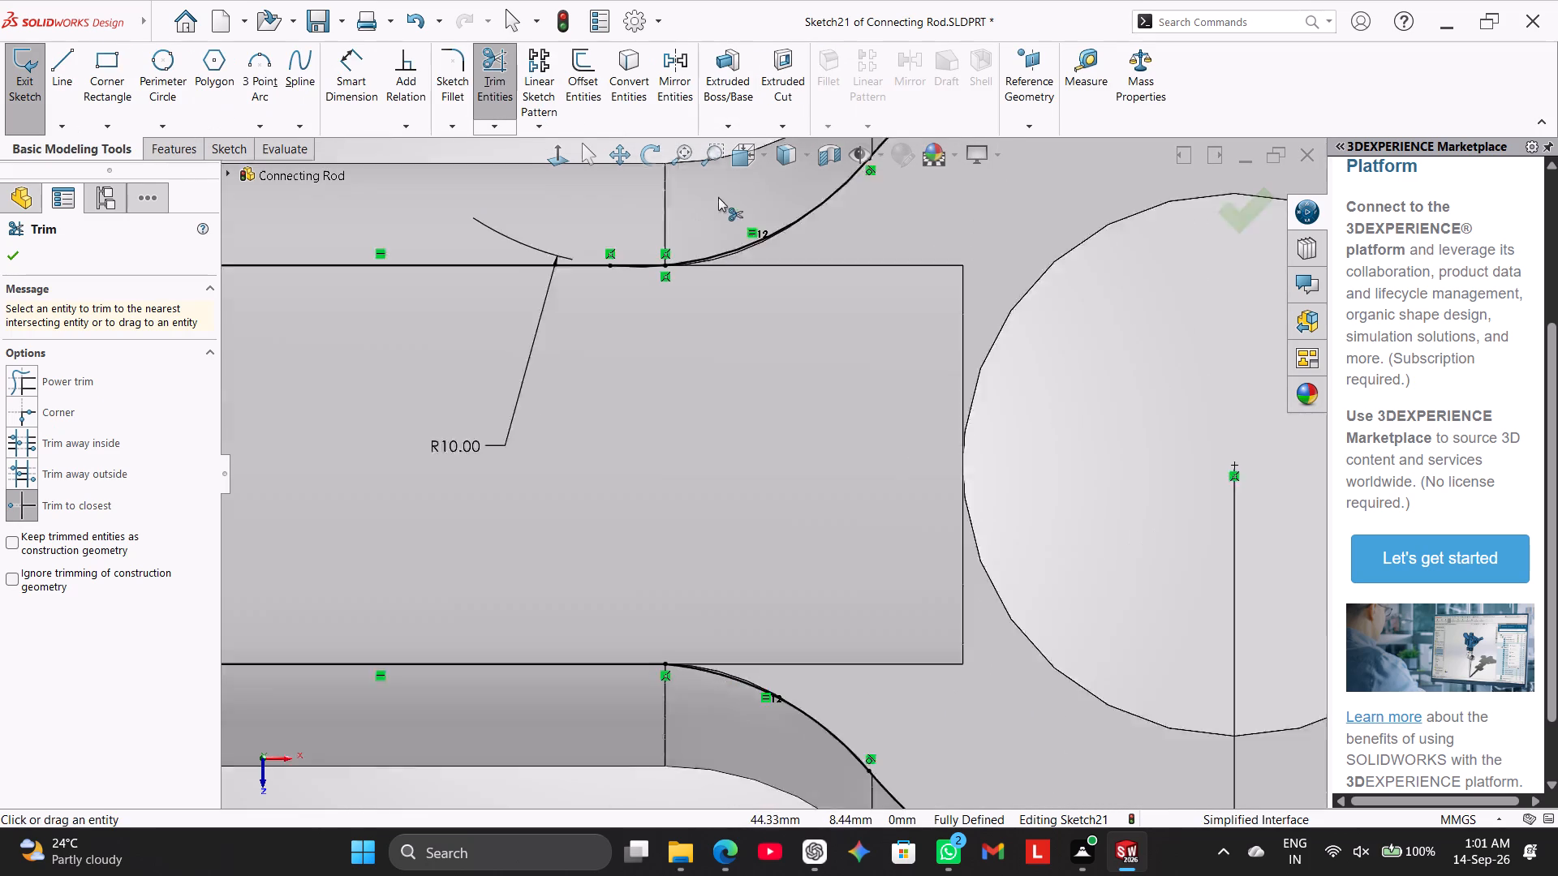
pyautogui.scroll(-9, 718, 197)
pyautogui.scroll(2, 605, 595)
pyautogui.scroll(-4, 386, 620)
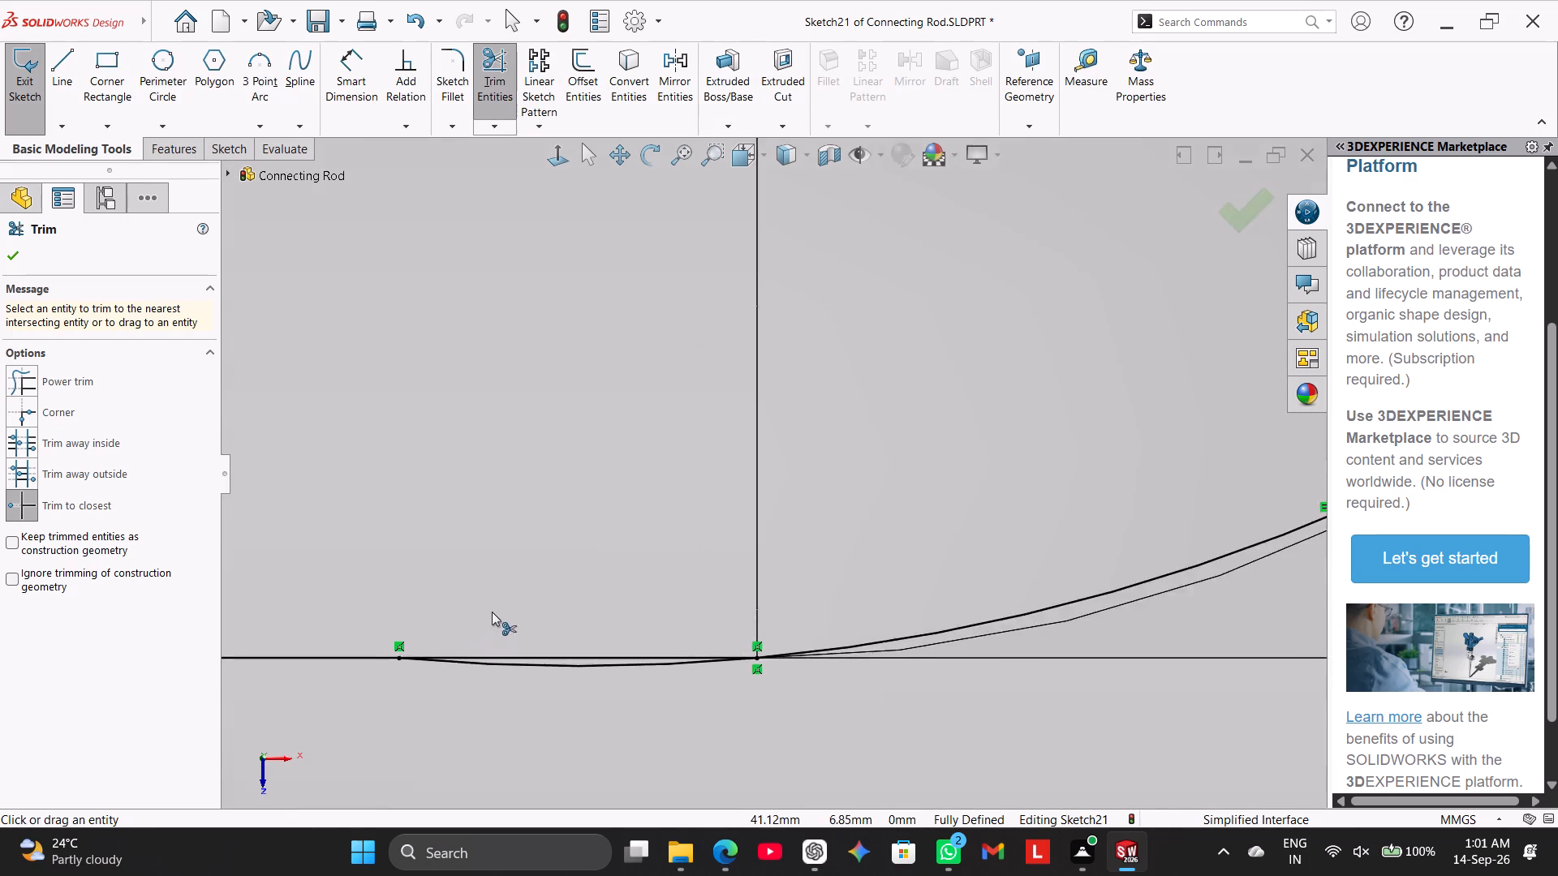
pyautogui.scroll(-2, 492, 612)
pyautogui.scroll(-1, 596, 605)
pyautogui.click(616, 688)
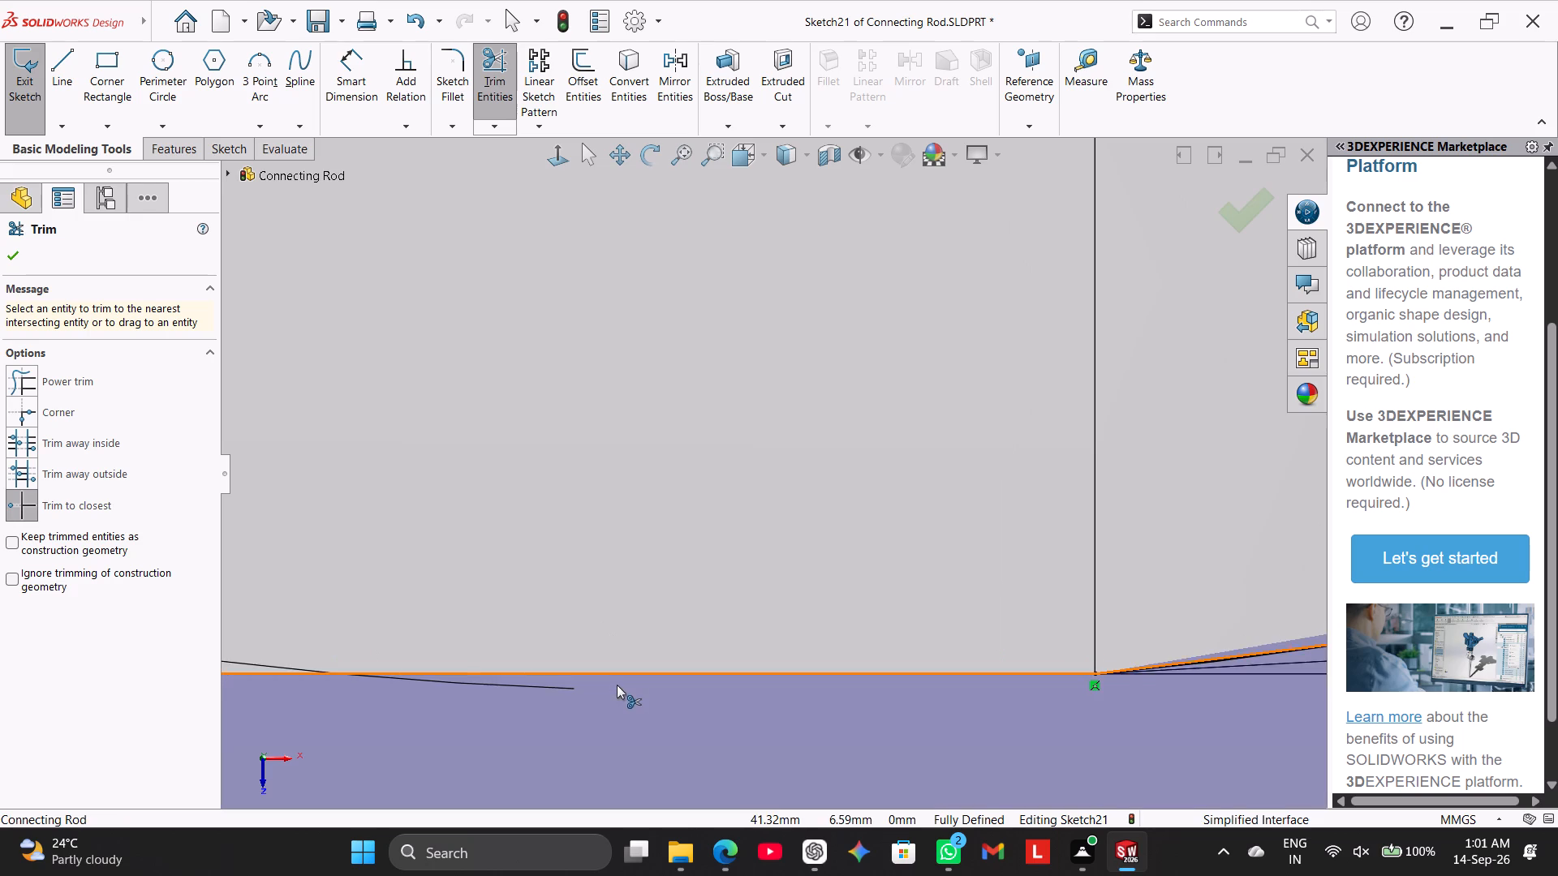
pyautogui.scroll(15, 619, 676)
pyautogui.scroll(1, 703, 595)
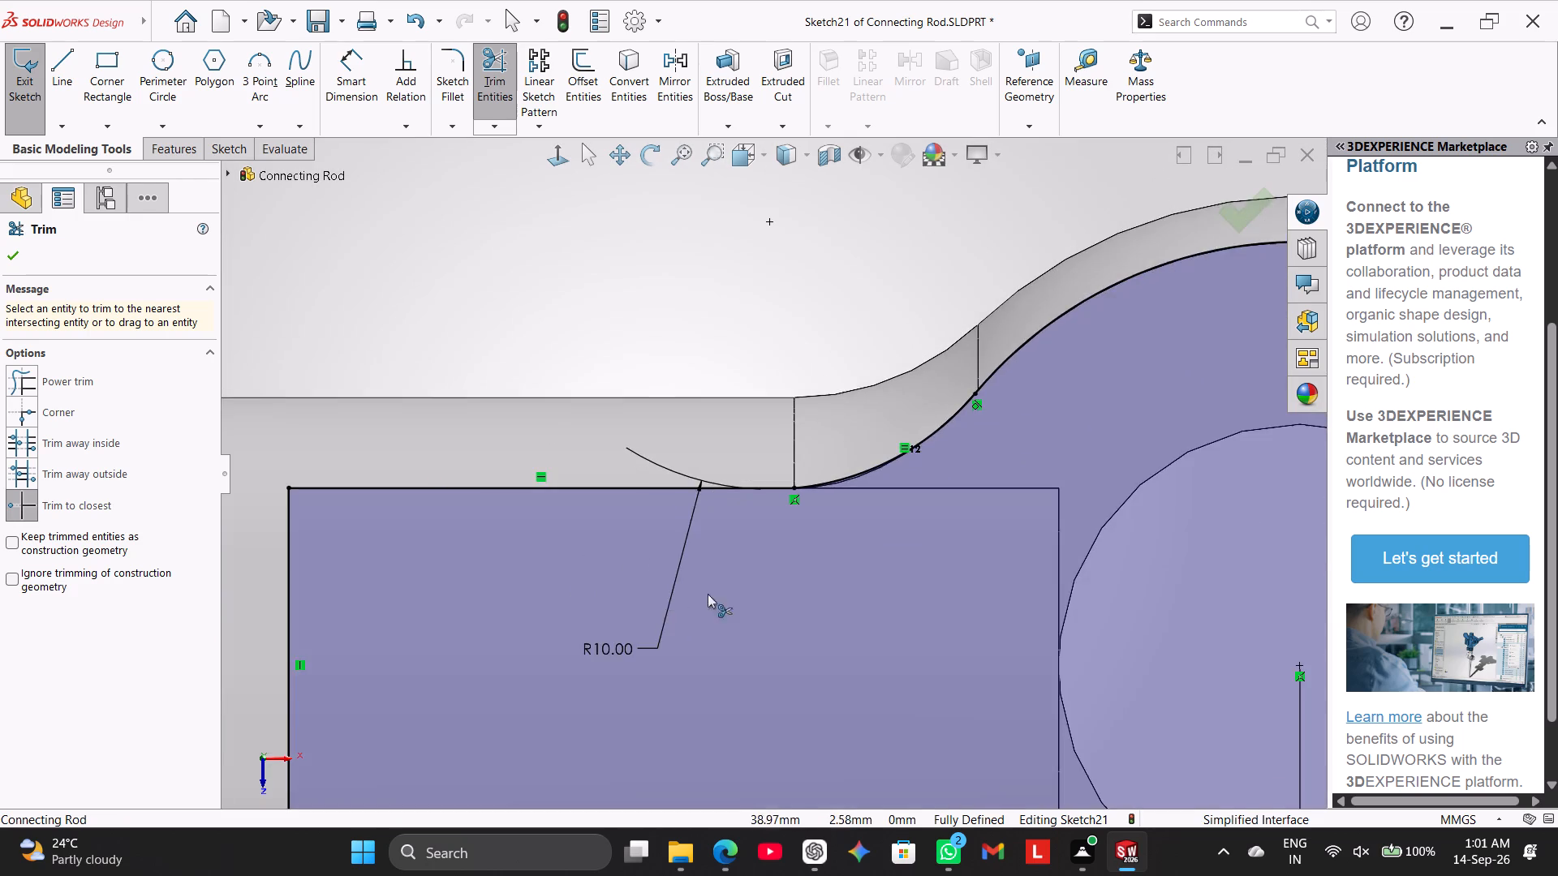
pyautogui.scroll(1, 708, 594)
pyautogui.scroll(2, 839, 575)
pyautogui.scroll(1, 932, 562)
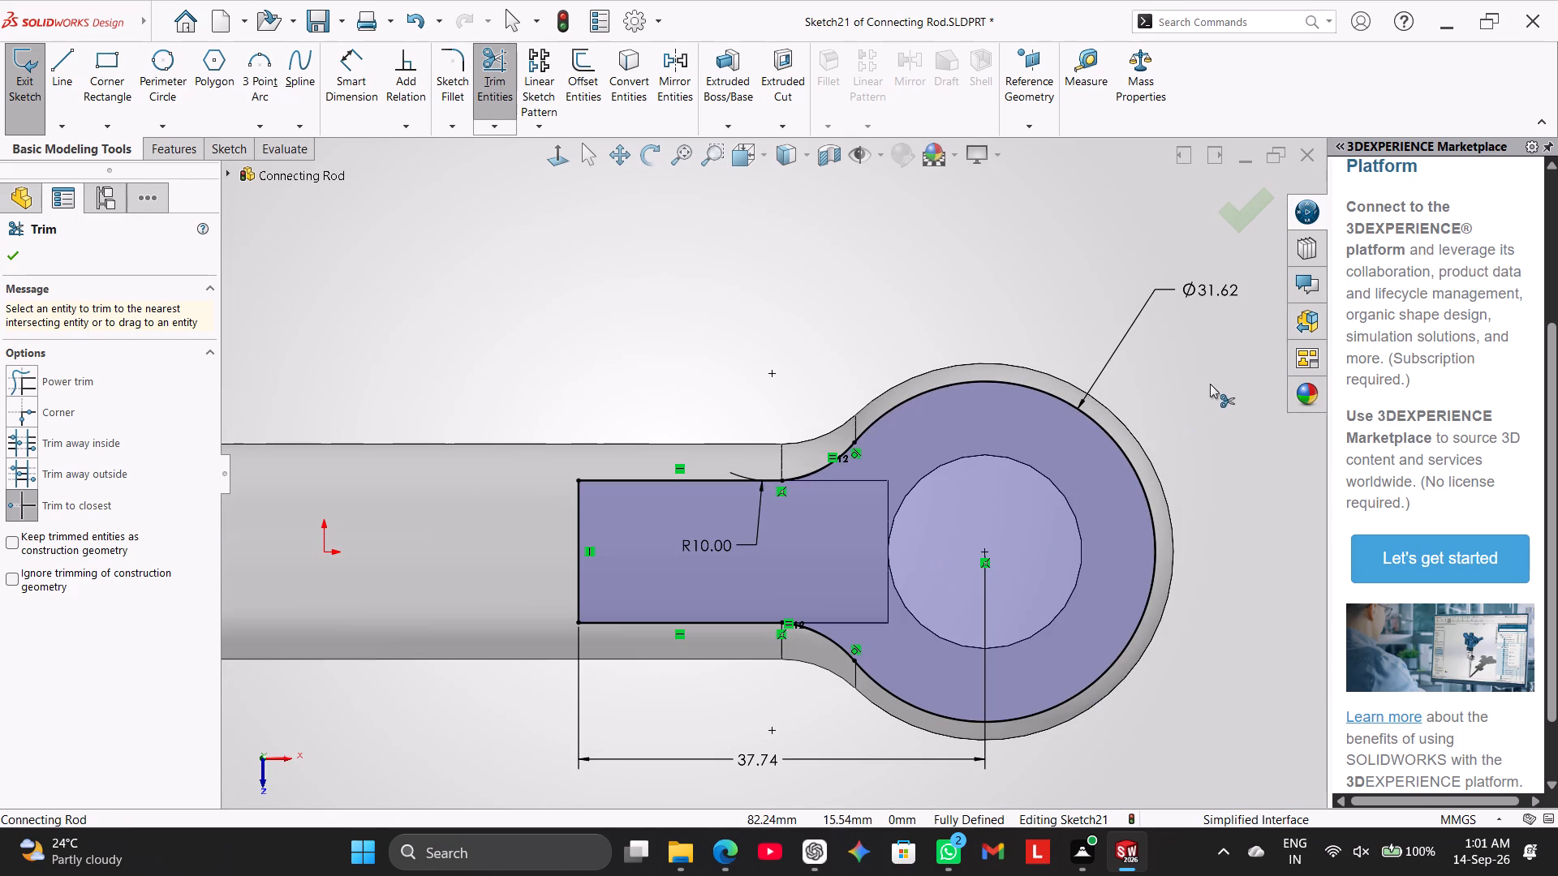
pyautogui.click(488, 75)
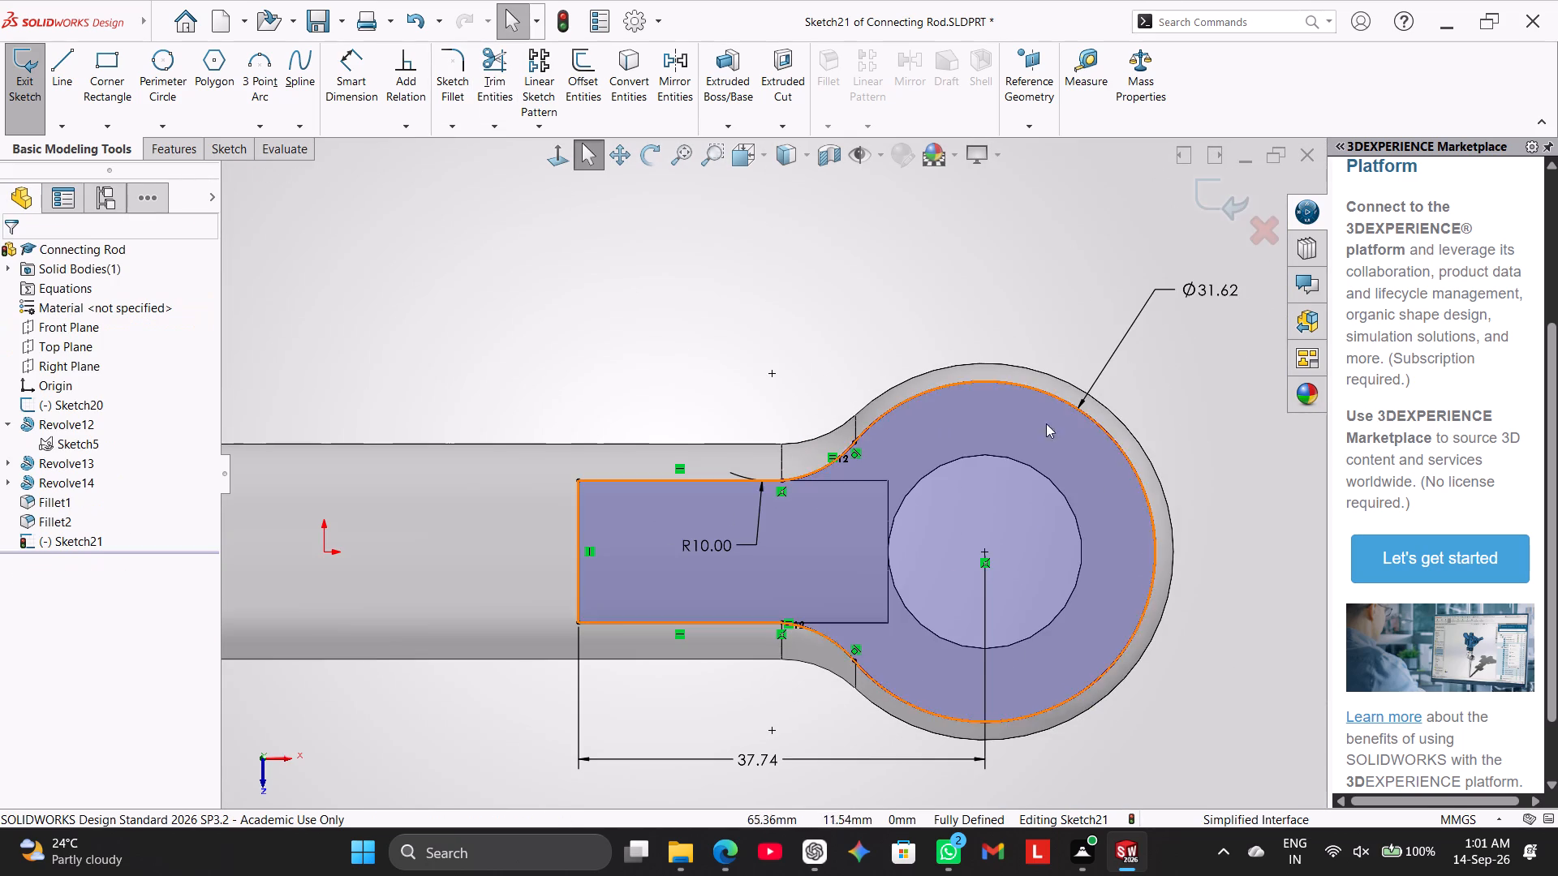
# Try an Extruded Cut of the closed shank and eye profile with a Blind depth of 5 mm.
pyautogui.moveTo(1203, 389); pyautogui.dragTo(1175, 400, button='middle')
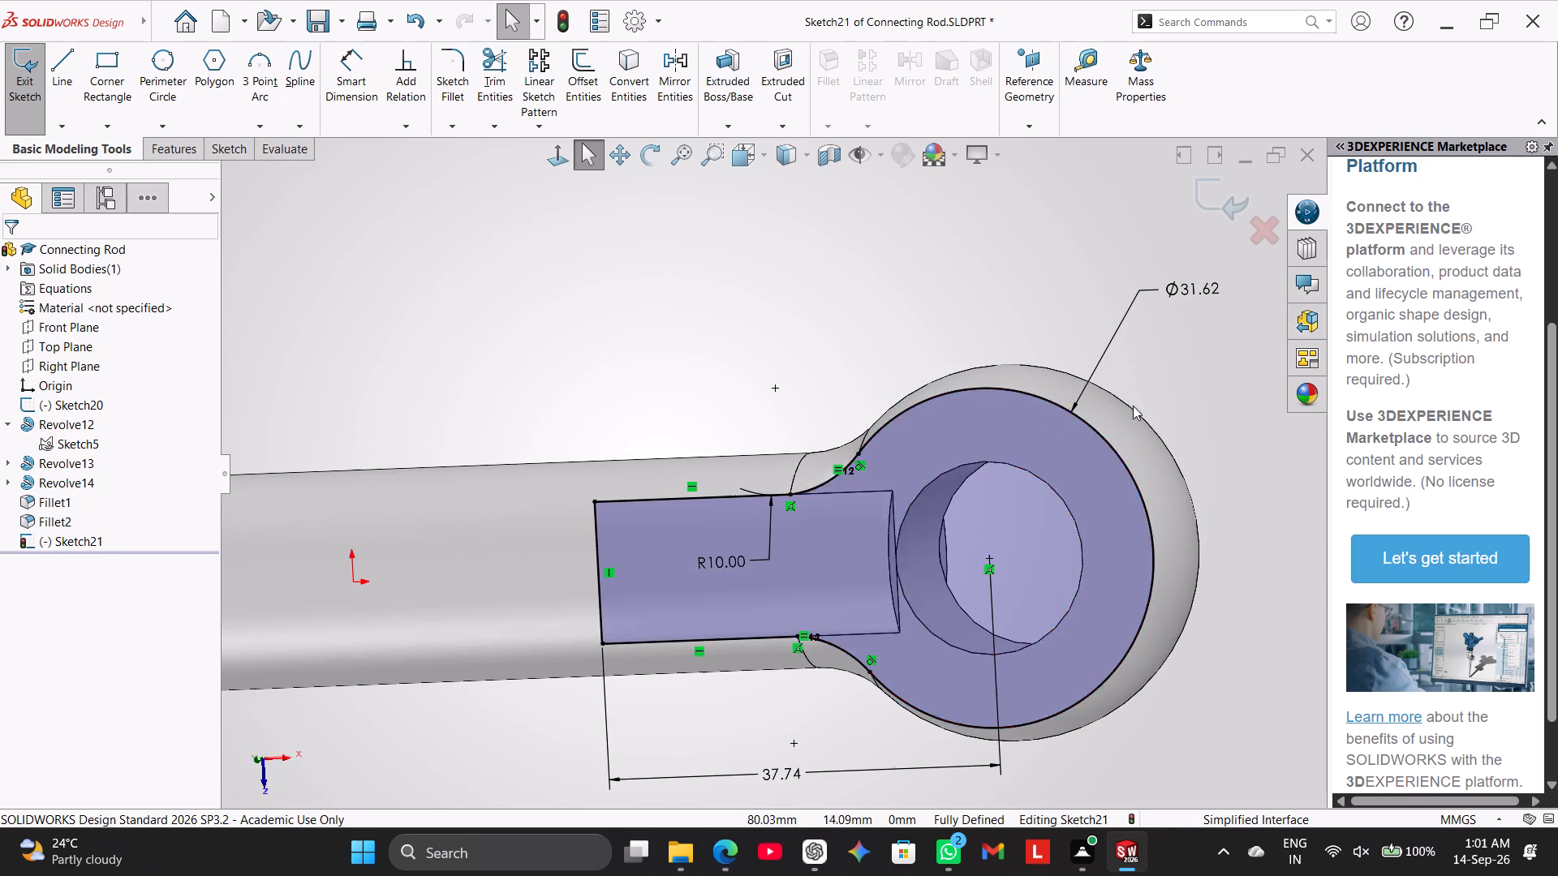
pyautogui.click(179, 147)
pyautogui.click(312, 84)
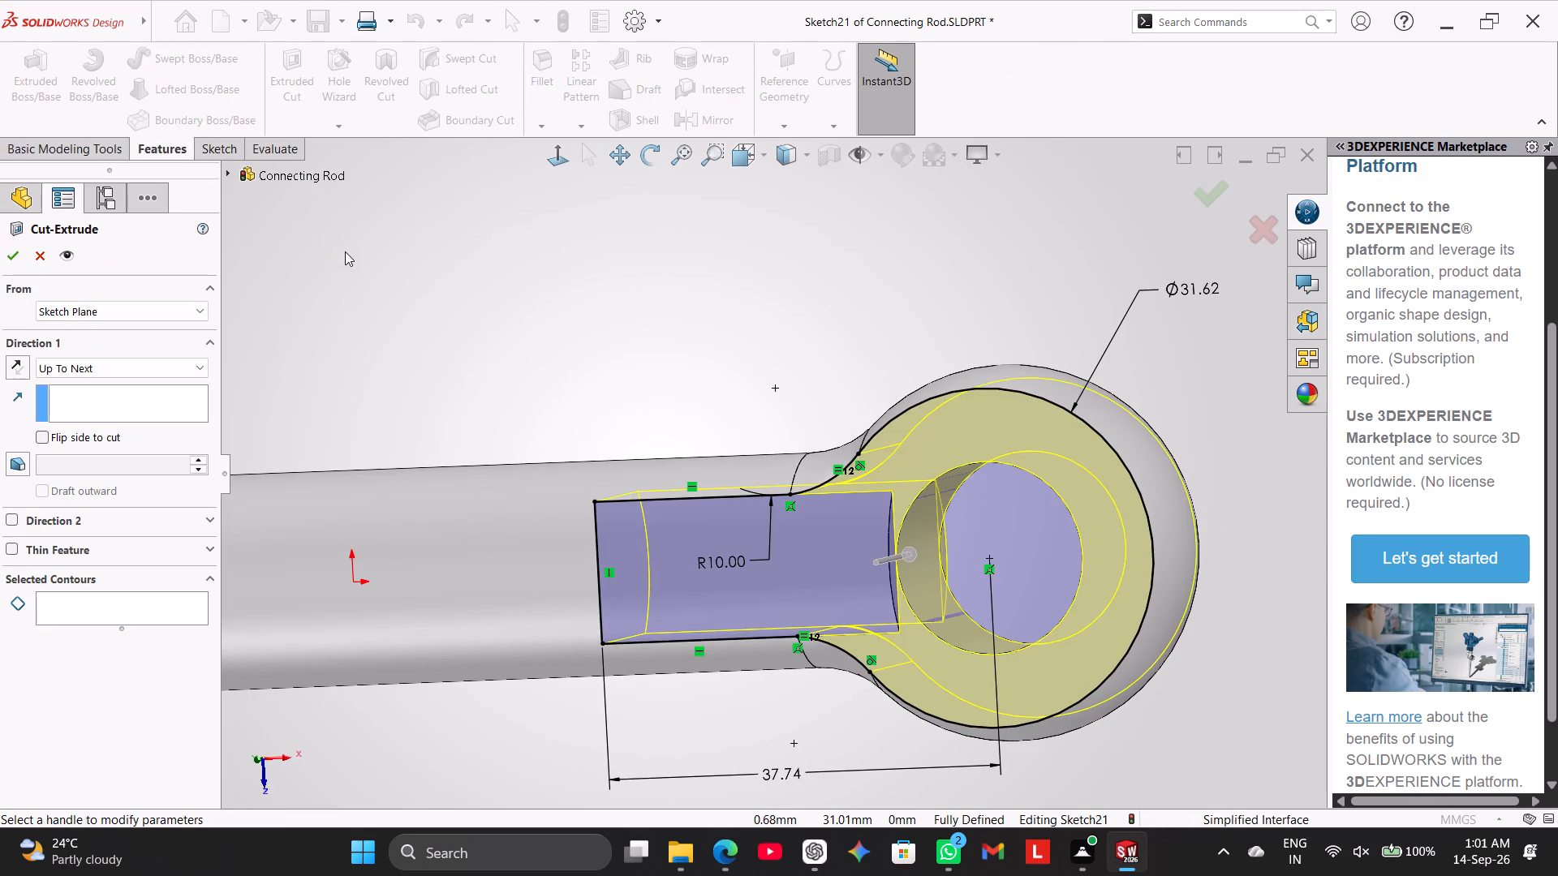
pyautogui.moveTo(563, 379); pyautogui.dragTo(564, 305, button='middle')
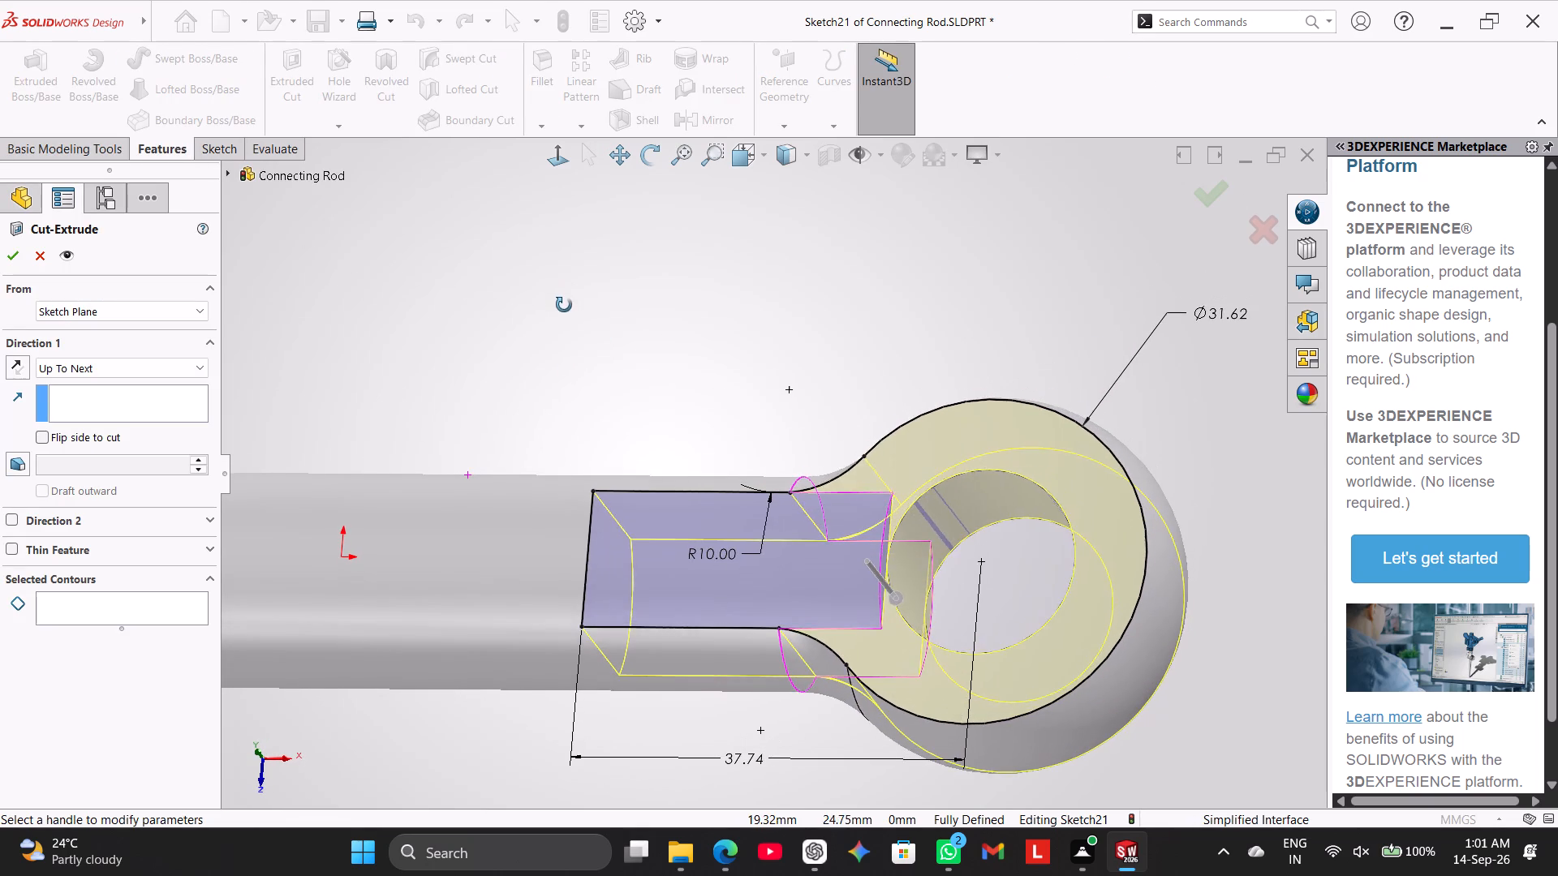
pyautogui.moveTo(564, 305); pyautogui.dragTo(564, 306, button='middle')
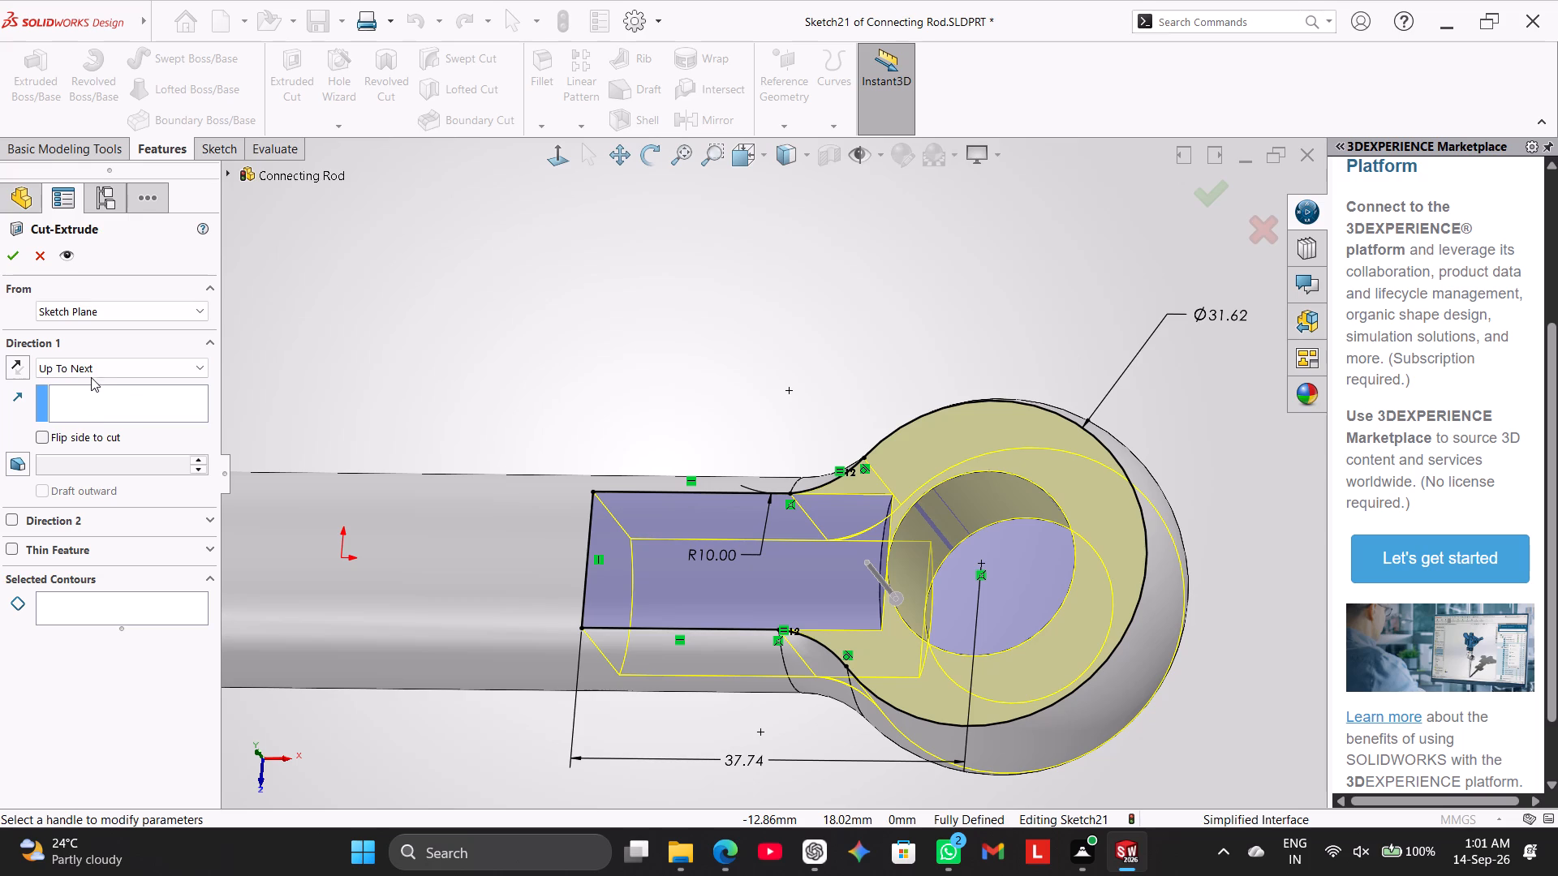
pyautogui.click(97, 369)
pyautogui.click(97, 385)
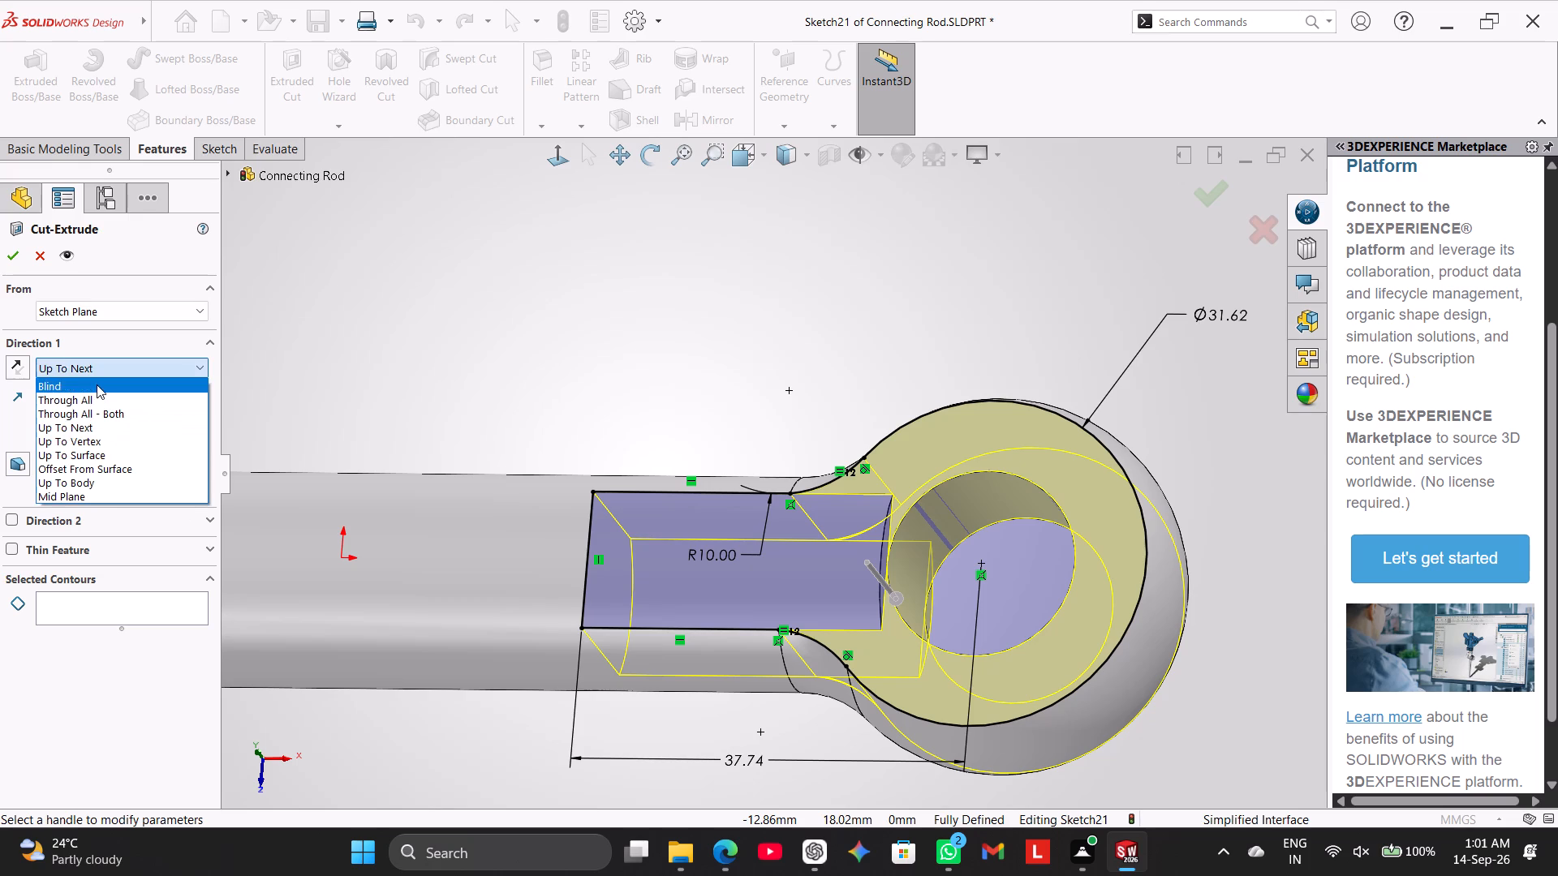
pyautogui.press('5')
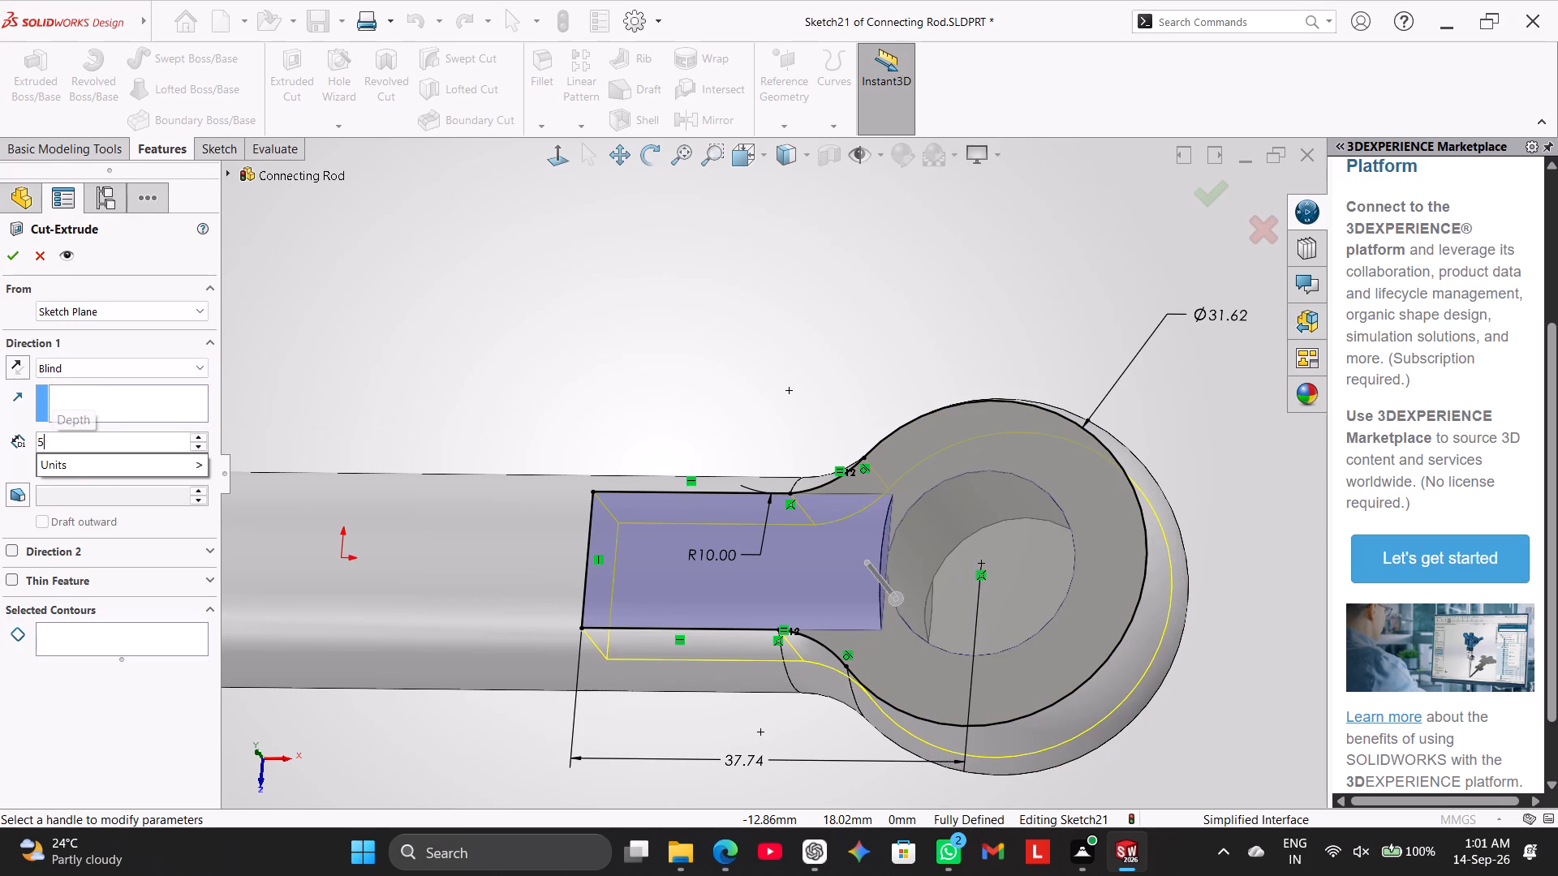
pyautogui.press('Return')
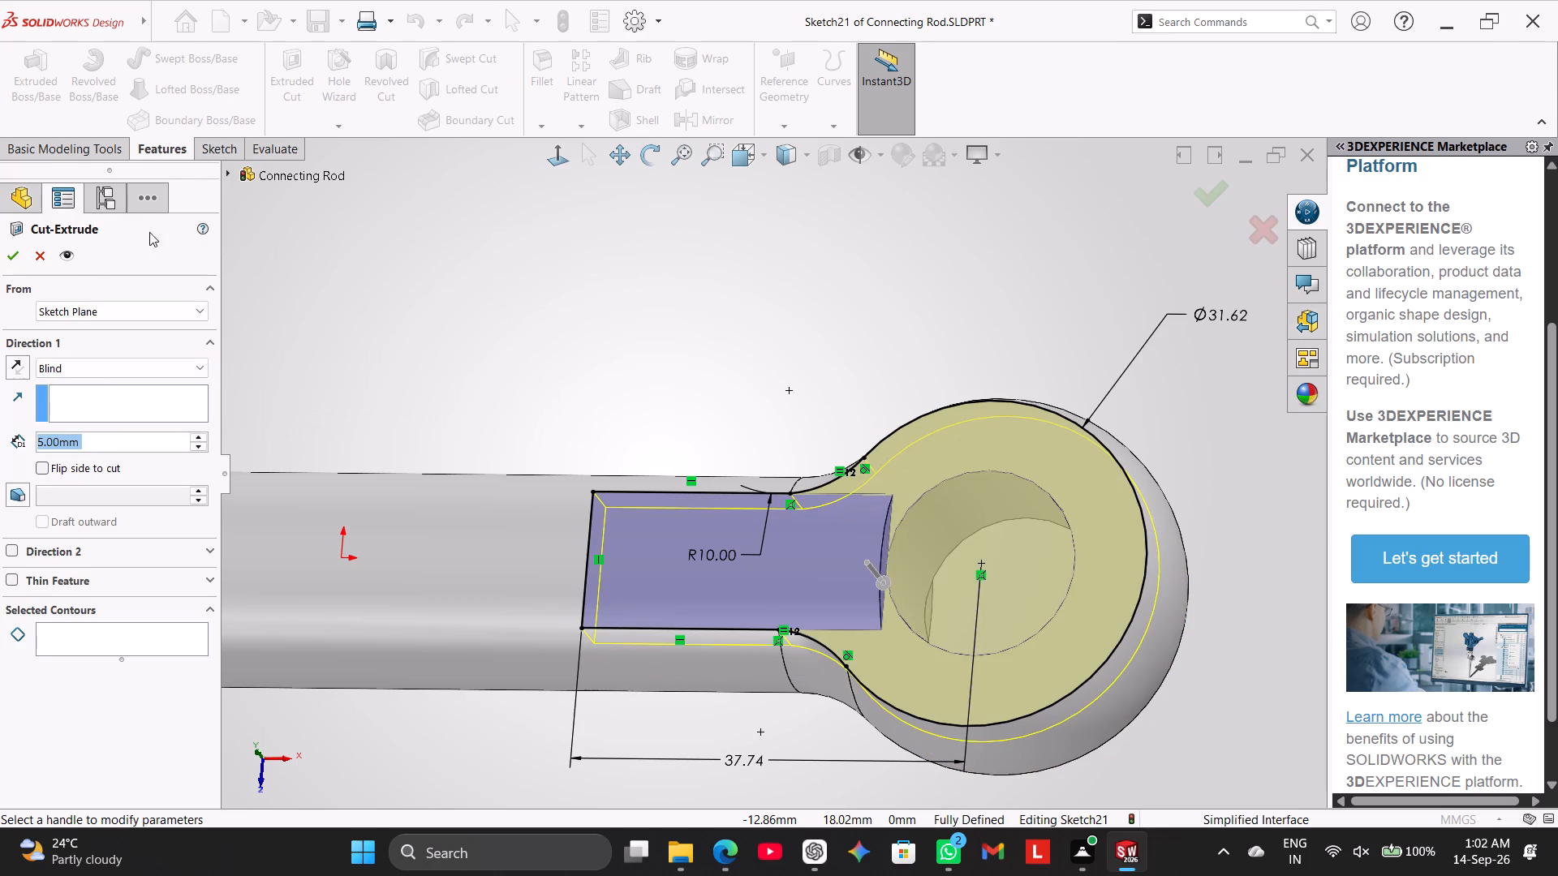
pyautogui.click(18, 258)
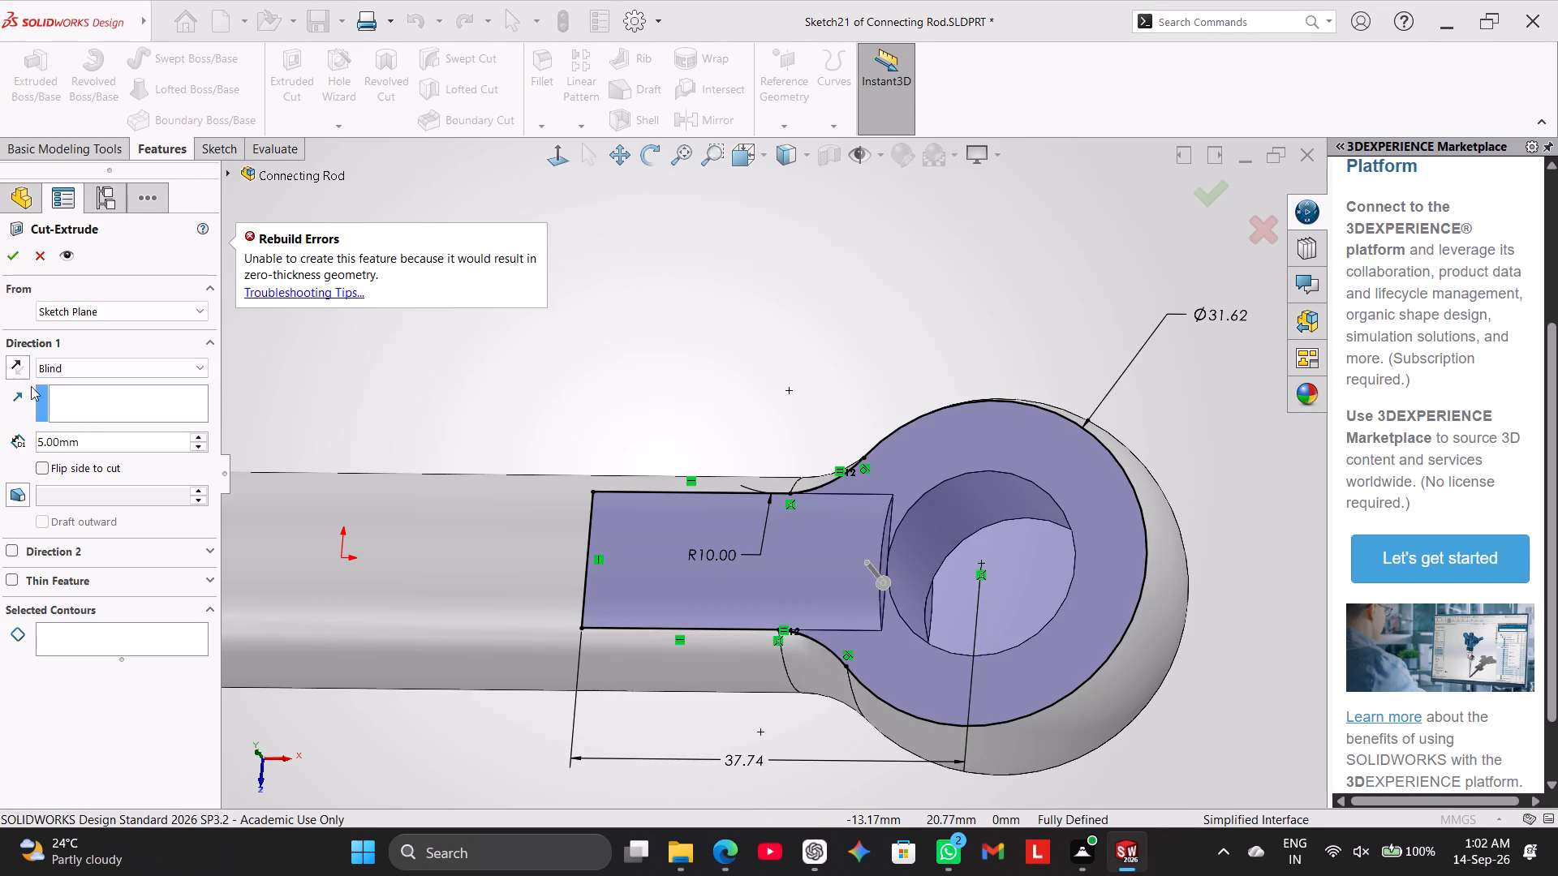
pyautogui.click(23, 259)
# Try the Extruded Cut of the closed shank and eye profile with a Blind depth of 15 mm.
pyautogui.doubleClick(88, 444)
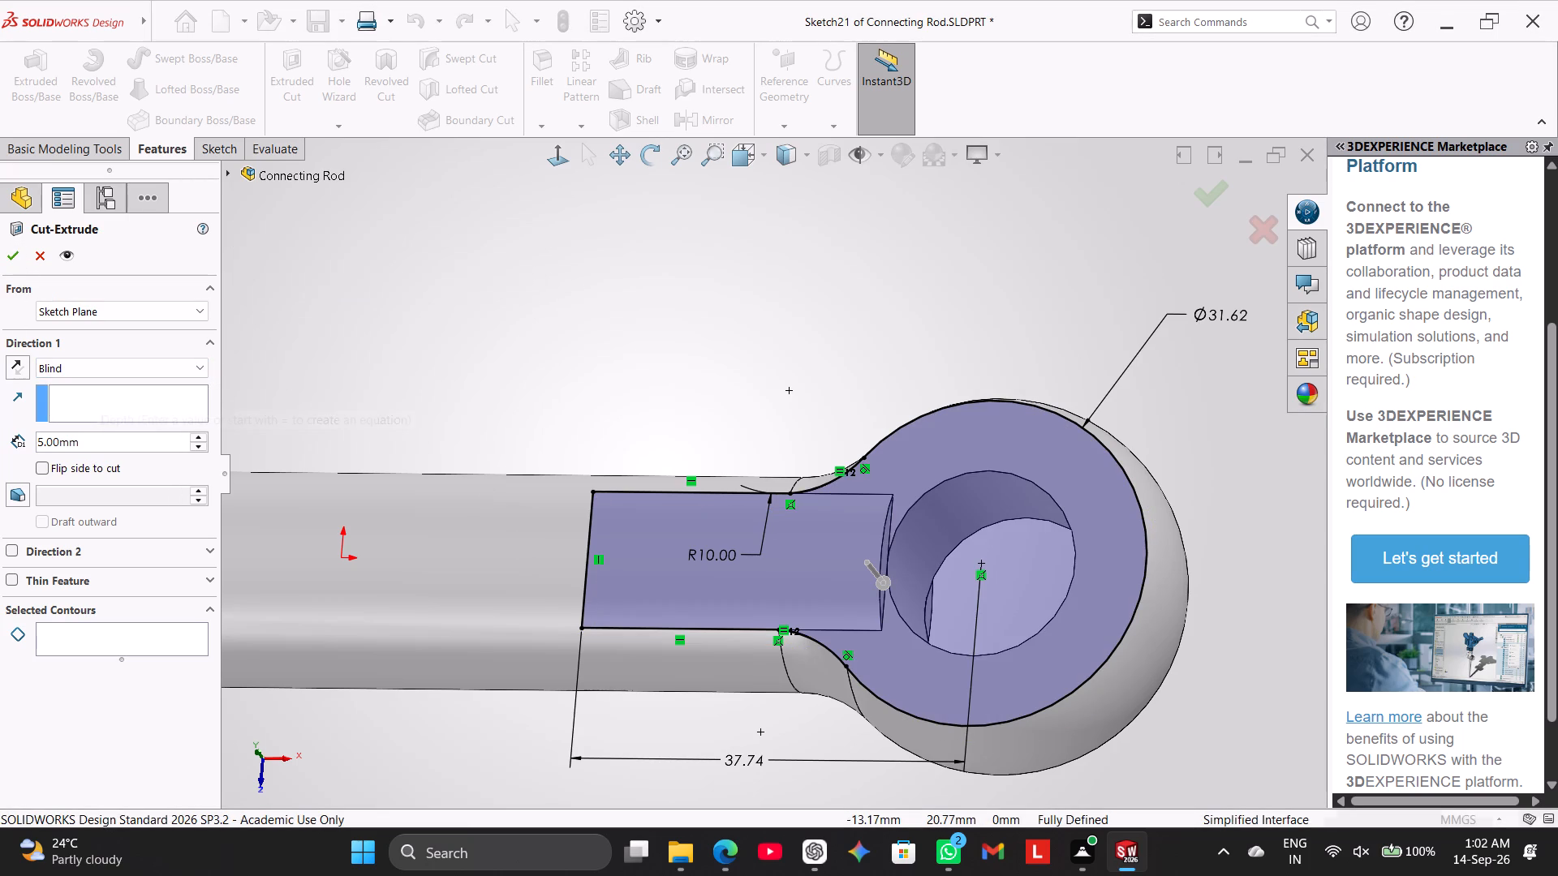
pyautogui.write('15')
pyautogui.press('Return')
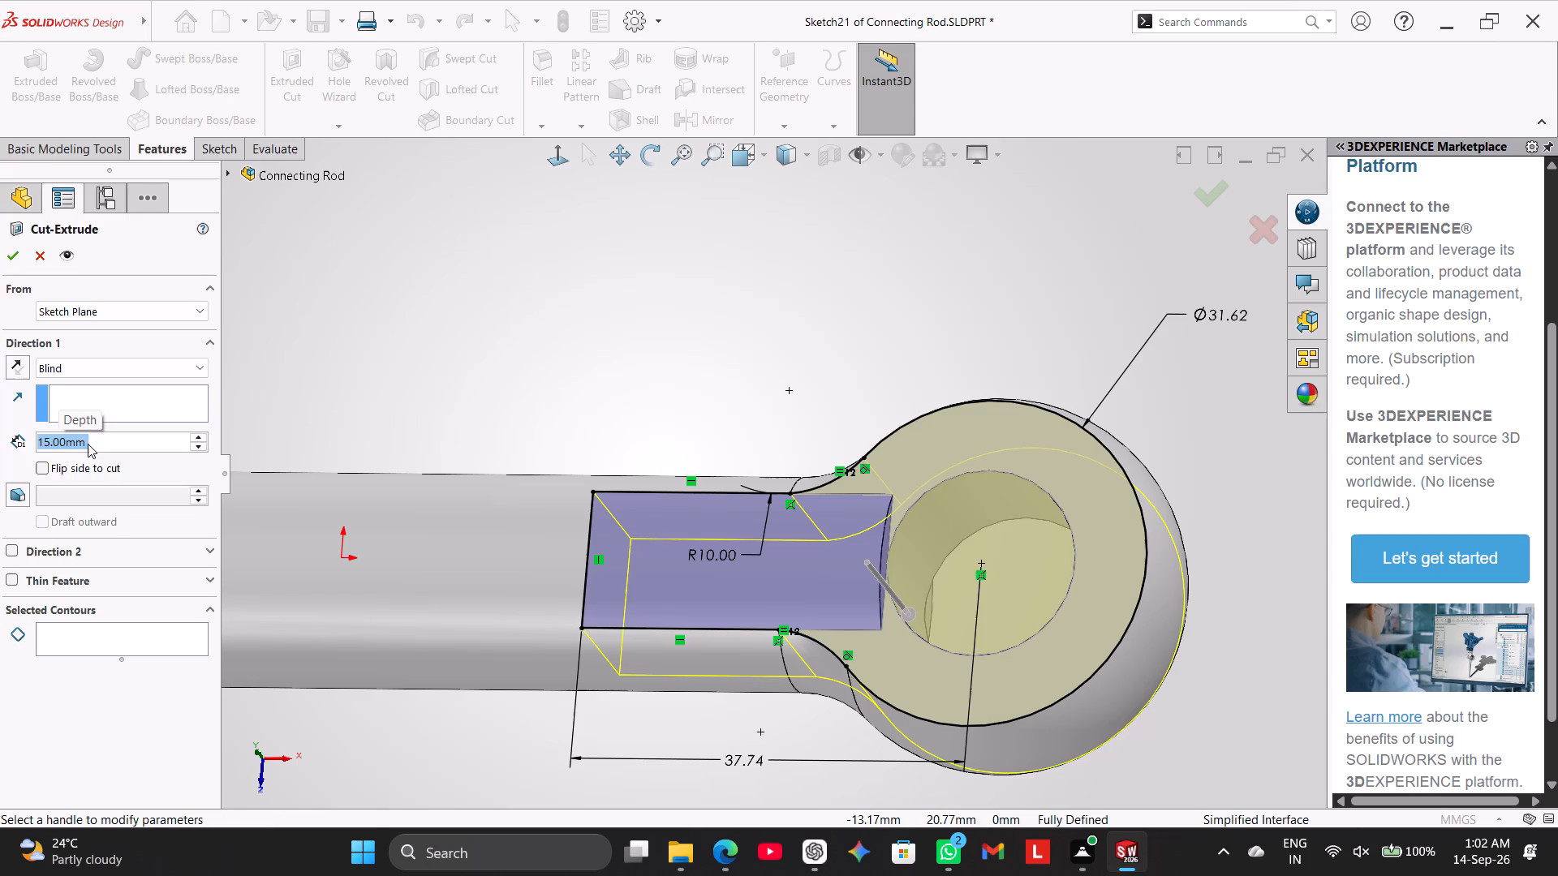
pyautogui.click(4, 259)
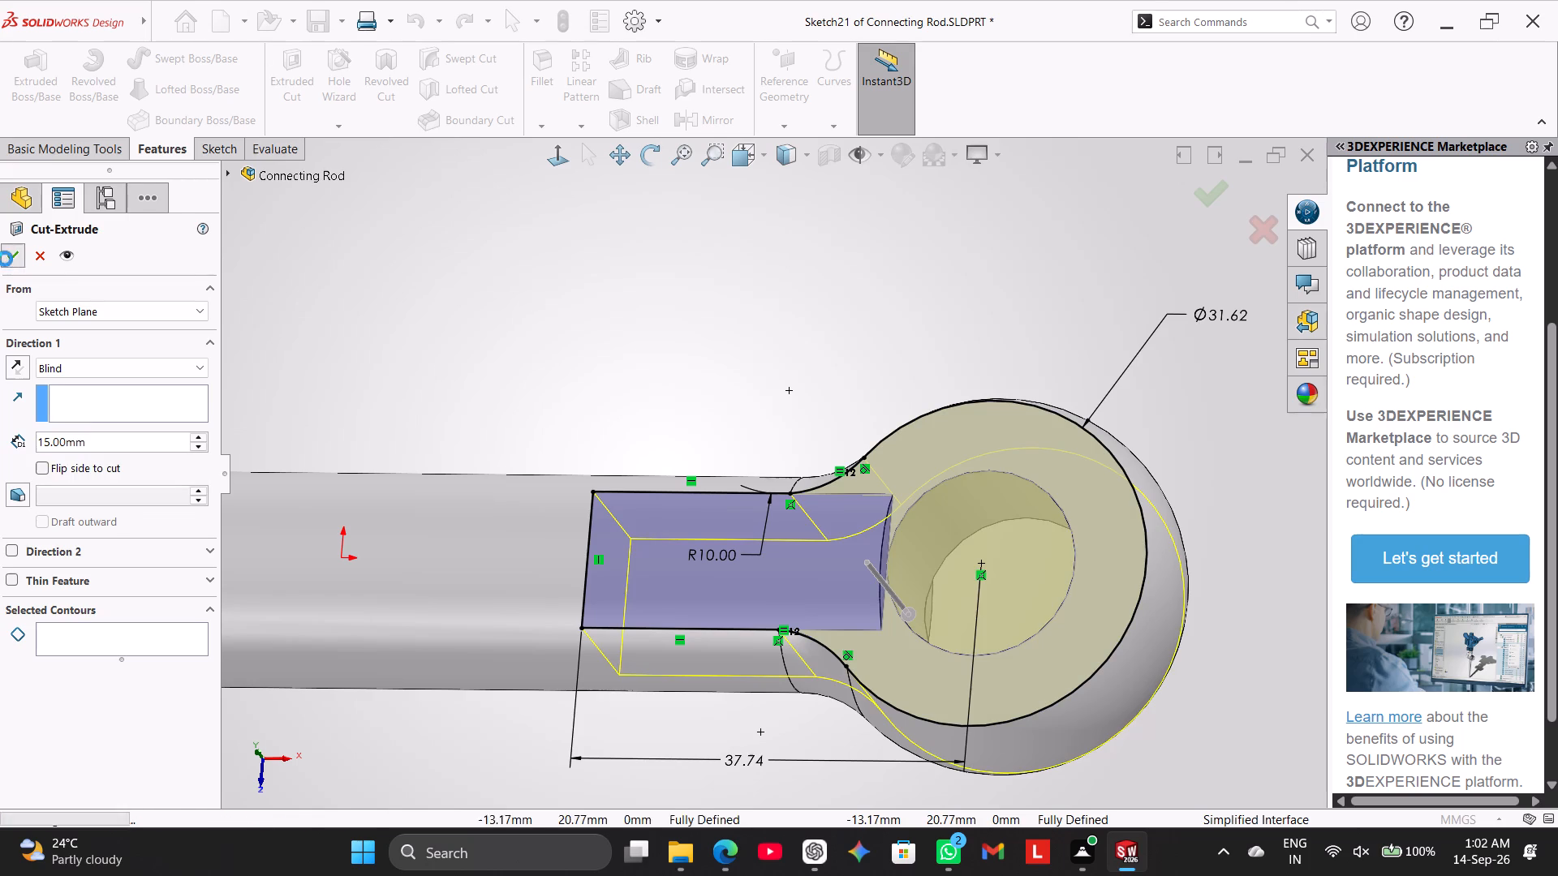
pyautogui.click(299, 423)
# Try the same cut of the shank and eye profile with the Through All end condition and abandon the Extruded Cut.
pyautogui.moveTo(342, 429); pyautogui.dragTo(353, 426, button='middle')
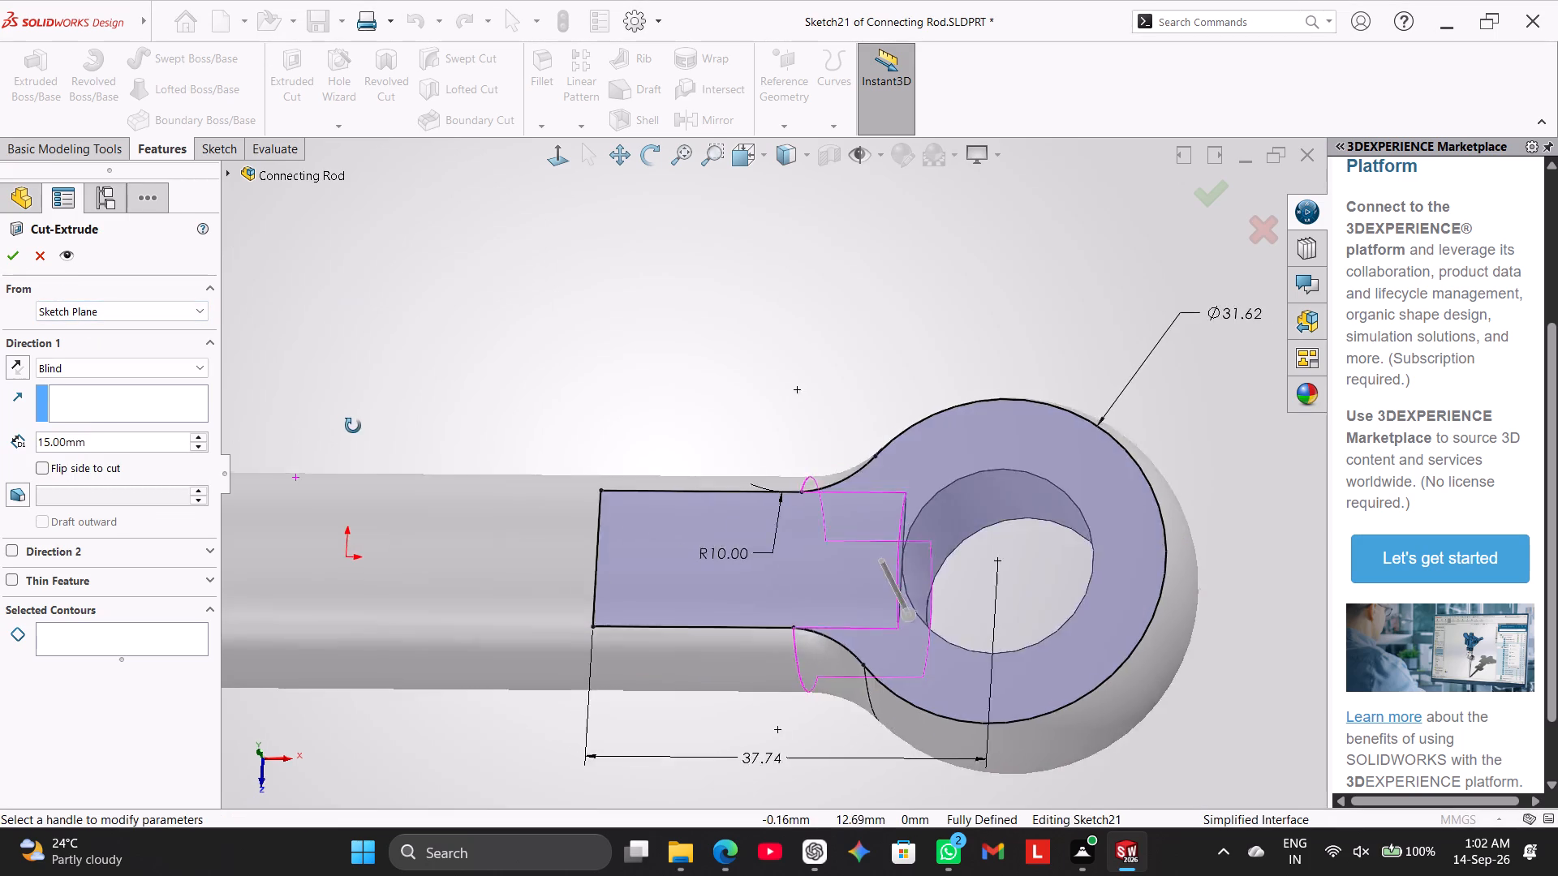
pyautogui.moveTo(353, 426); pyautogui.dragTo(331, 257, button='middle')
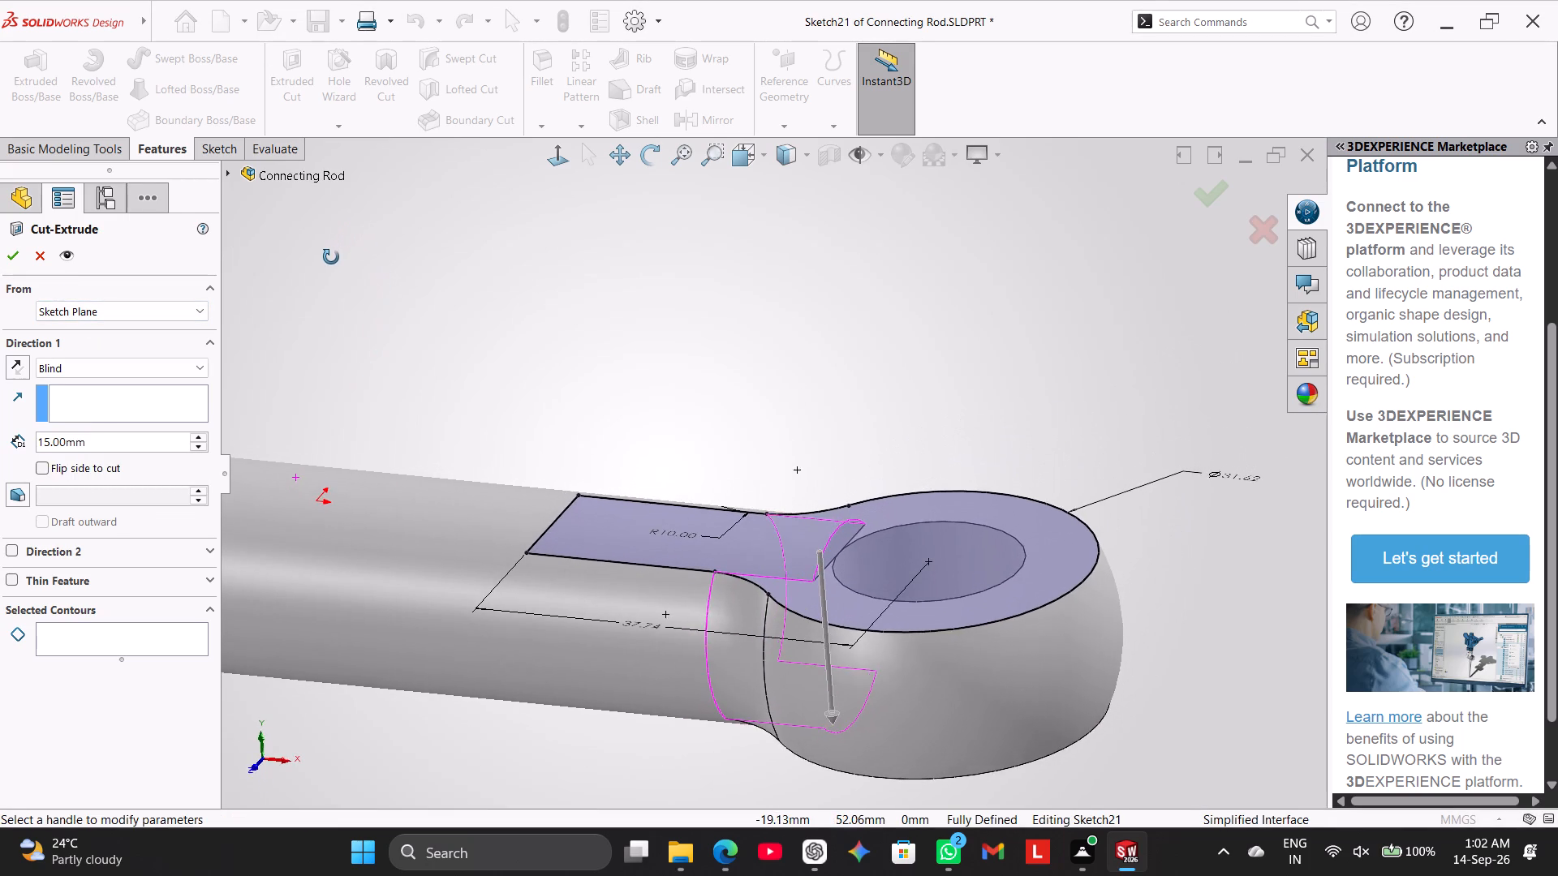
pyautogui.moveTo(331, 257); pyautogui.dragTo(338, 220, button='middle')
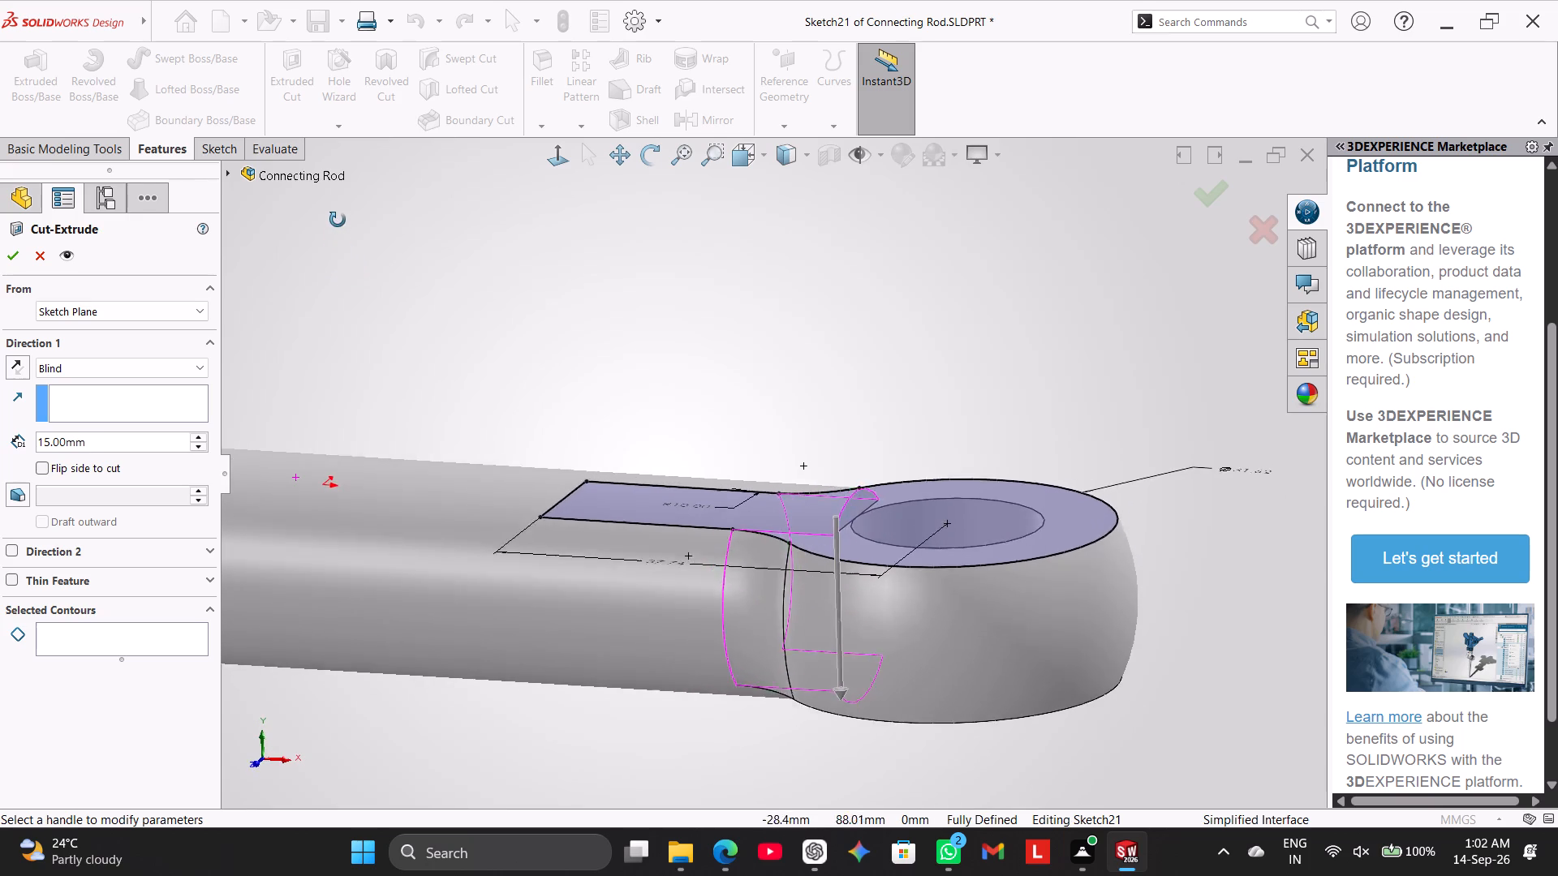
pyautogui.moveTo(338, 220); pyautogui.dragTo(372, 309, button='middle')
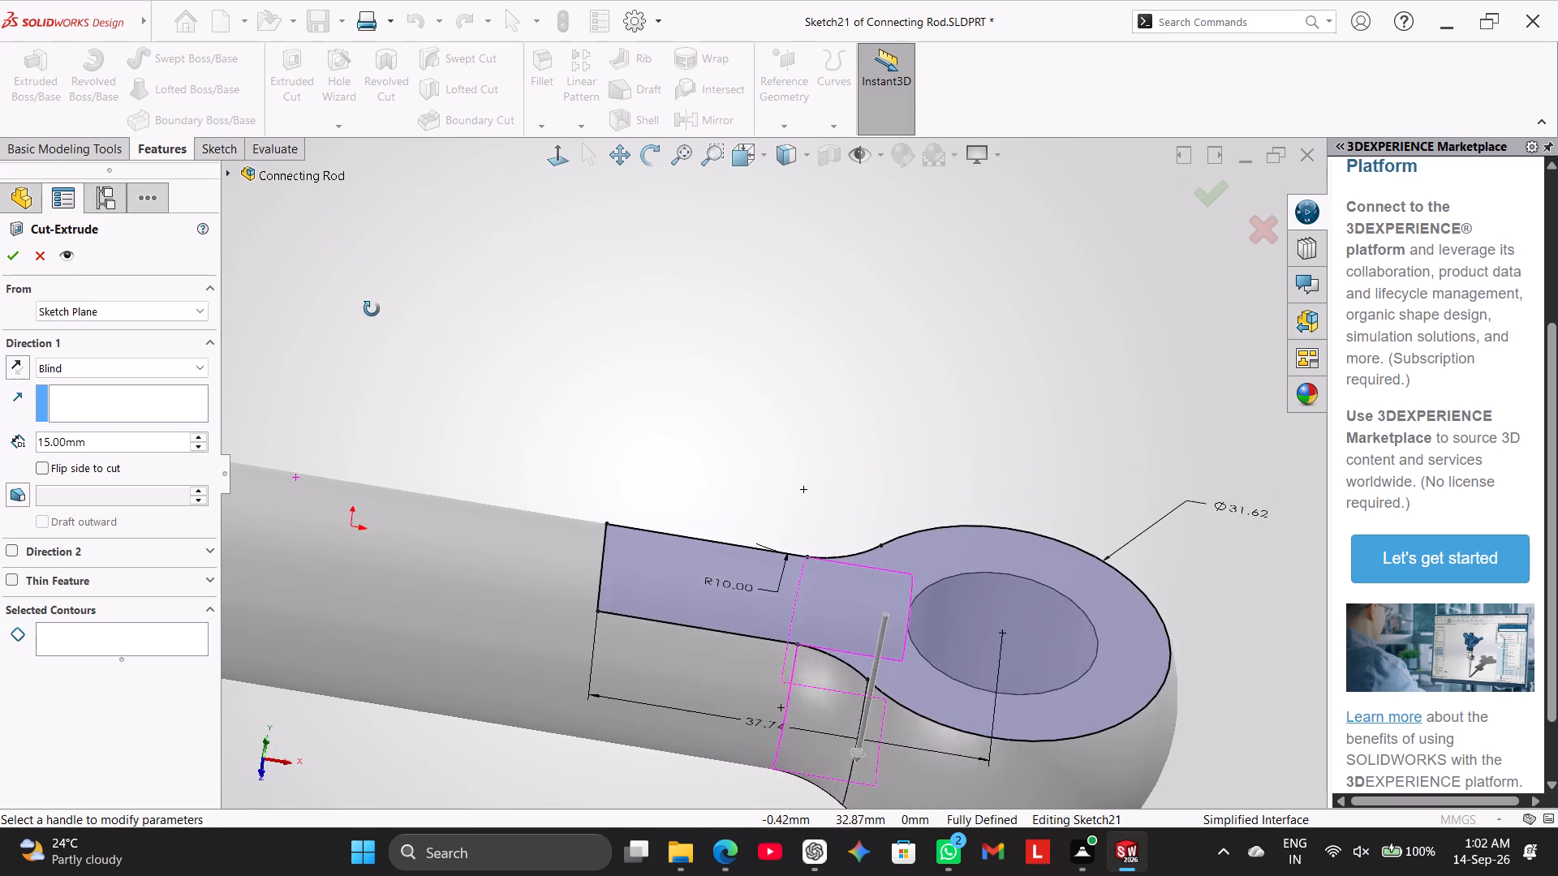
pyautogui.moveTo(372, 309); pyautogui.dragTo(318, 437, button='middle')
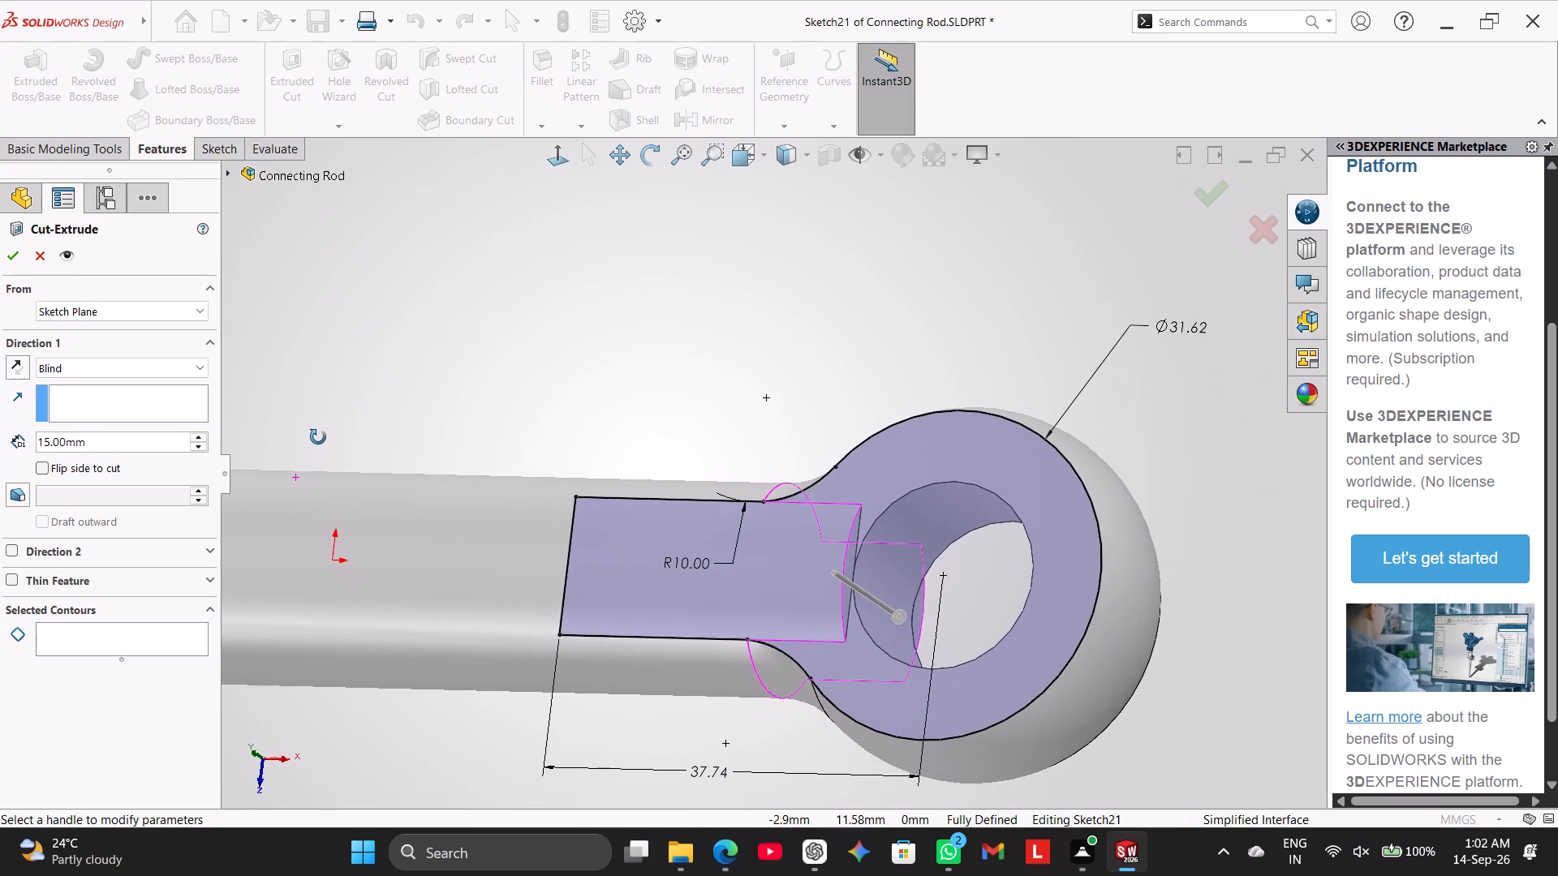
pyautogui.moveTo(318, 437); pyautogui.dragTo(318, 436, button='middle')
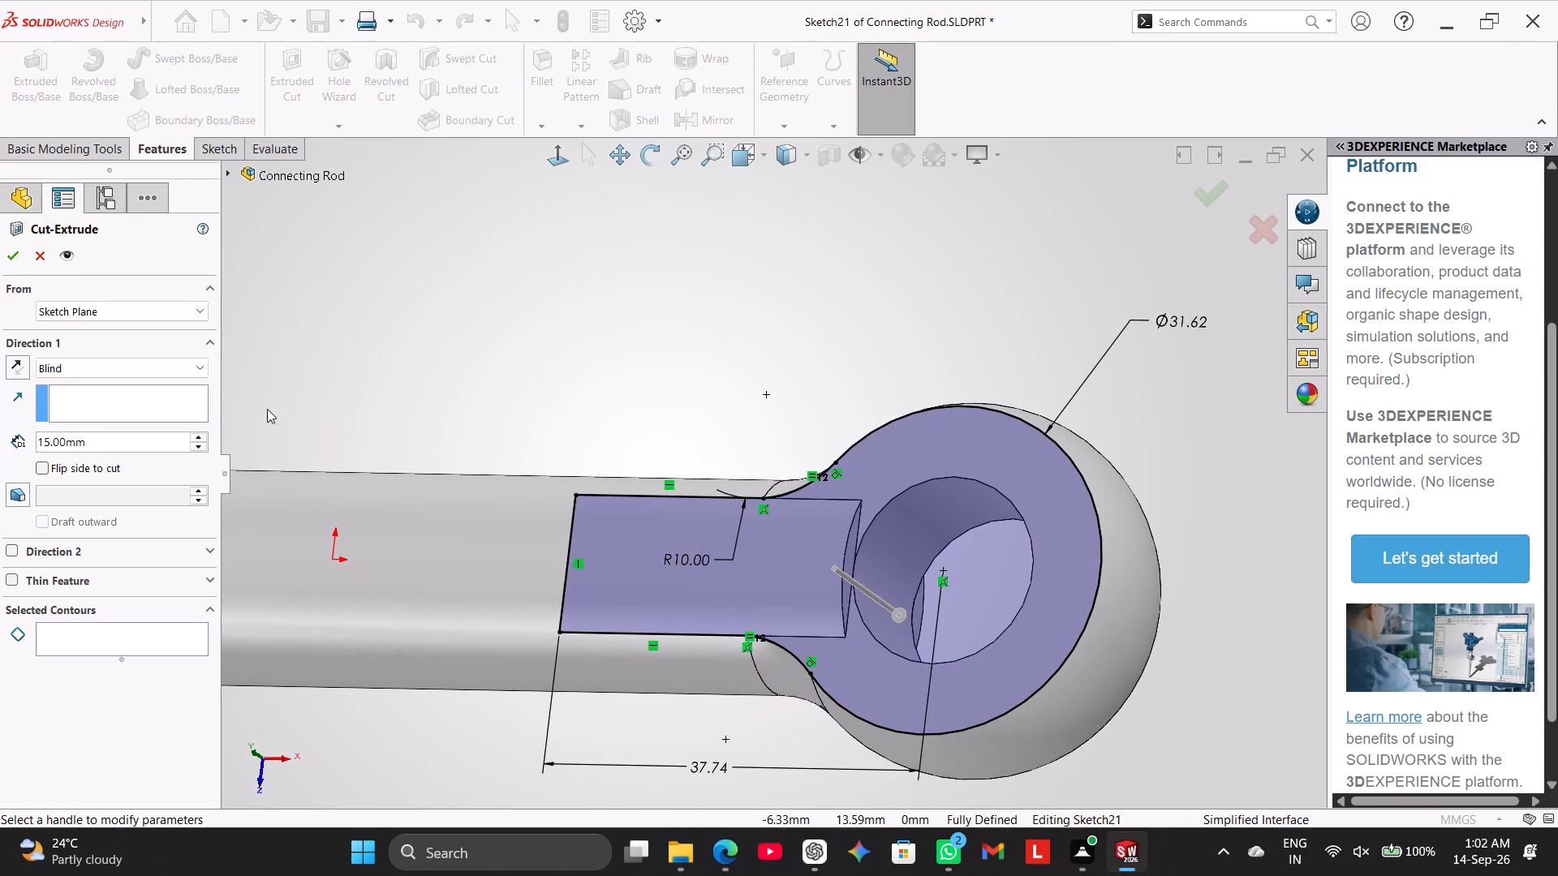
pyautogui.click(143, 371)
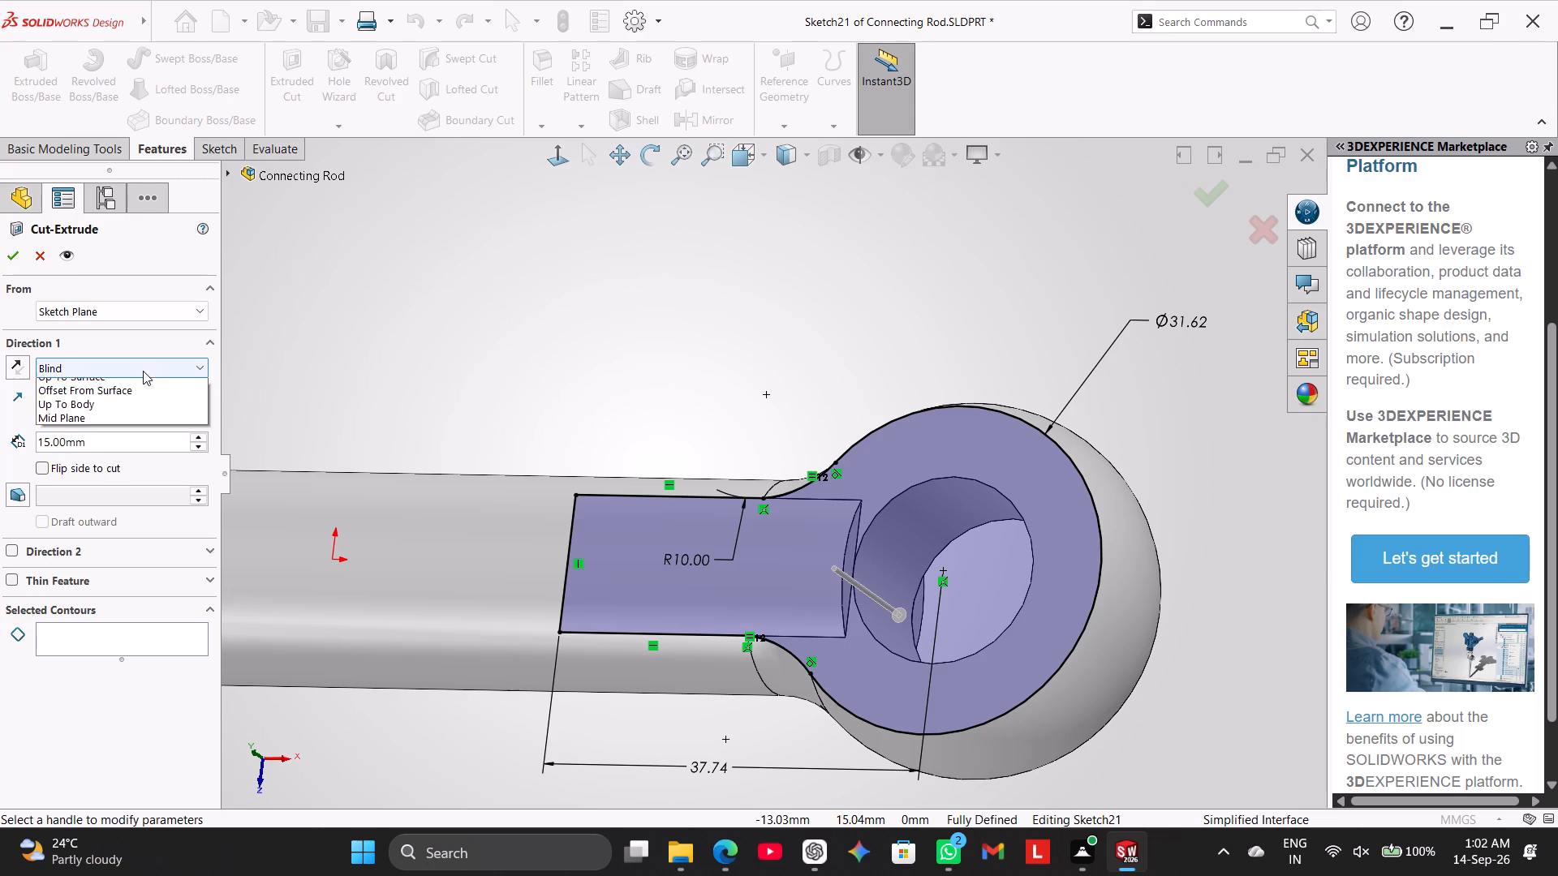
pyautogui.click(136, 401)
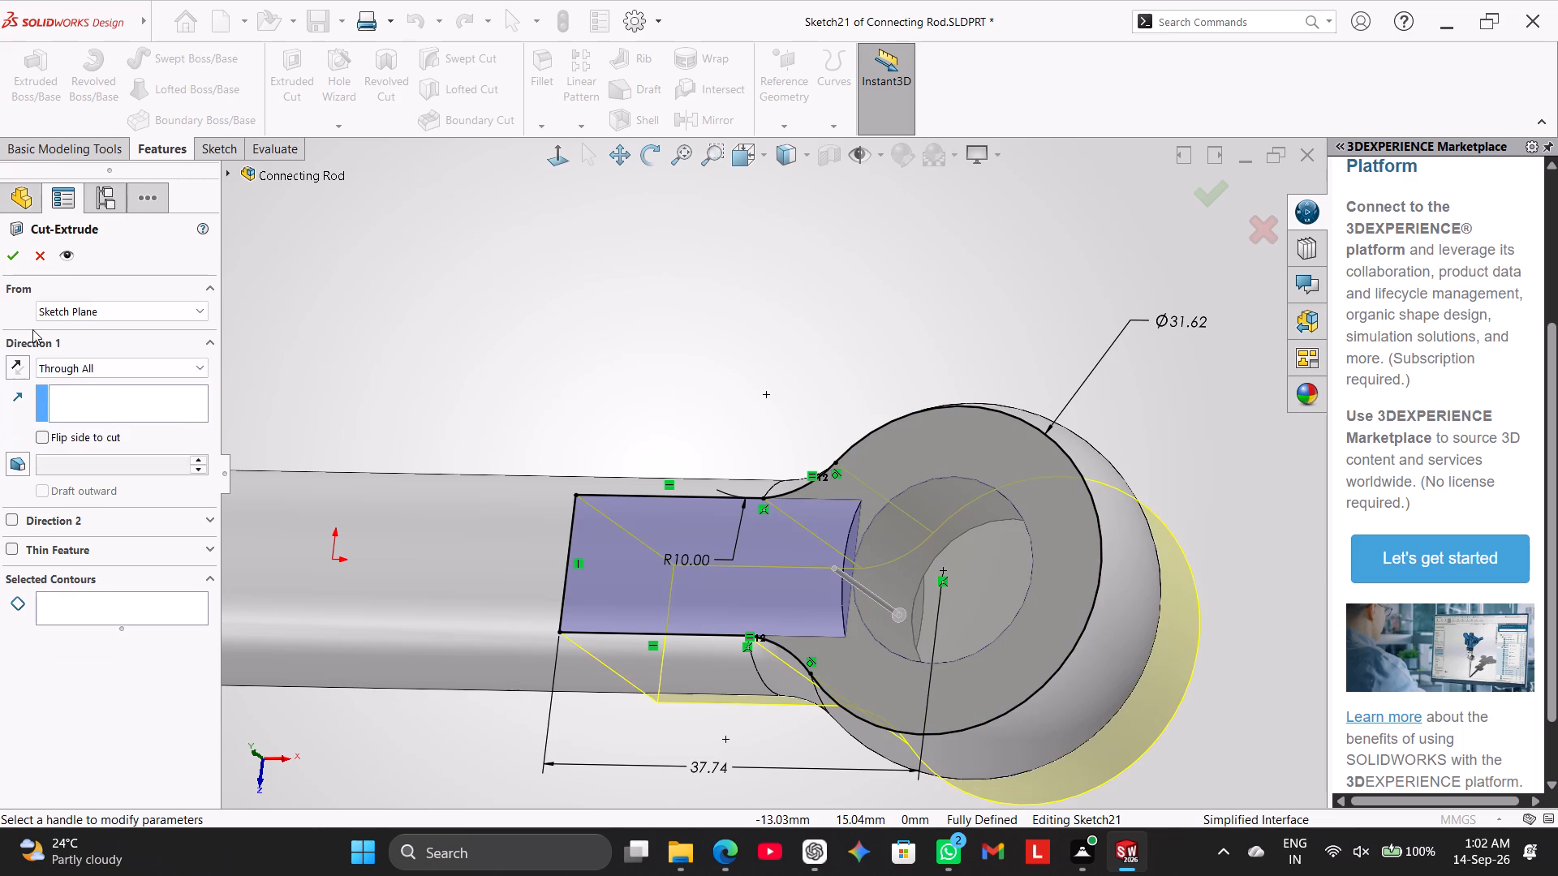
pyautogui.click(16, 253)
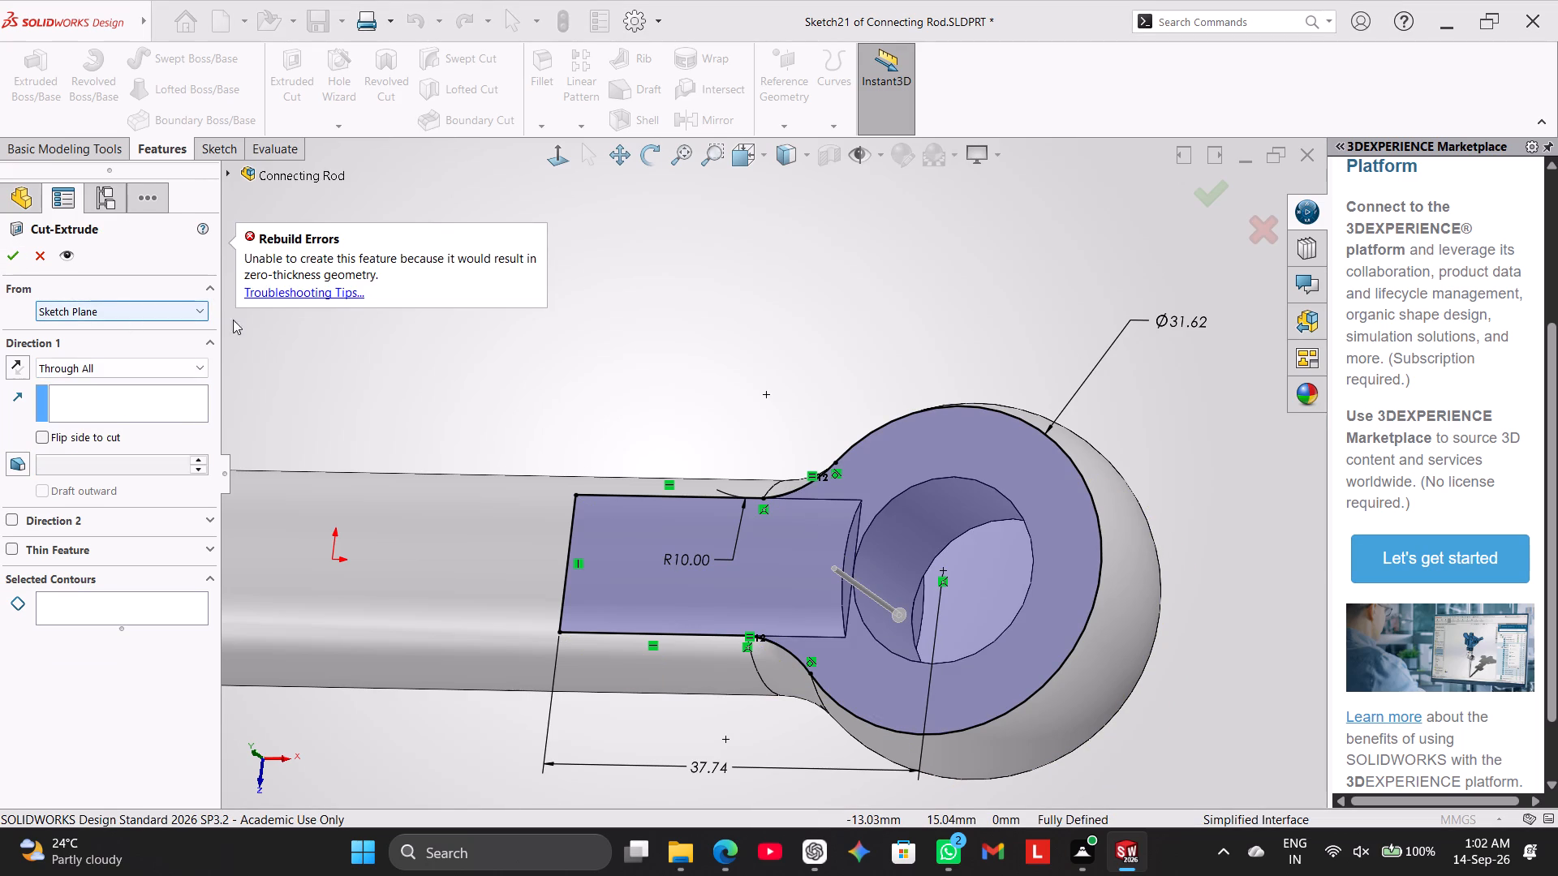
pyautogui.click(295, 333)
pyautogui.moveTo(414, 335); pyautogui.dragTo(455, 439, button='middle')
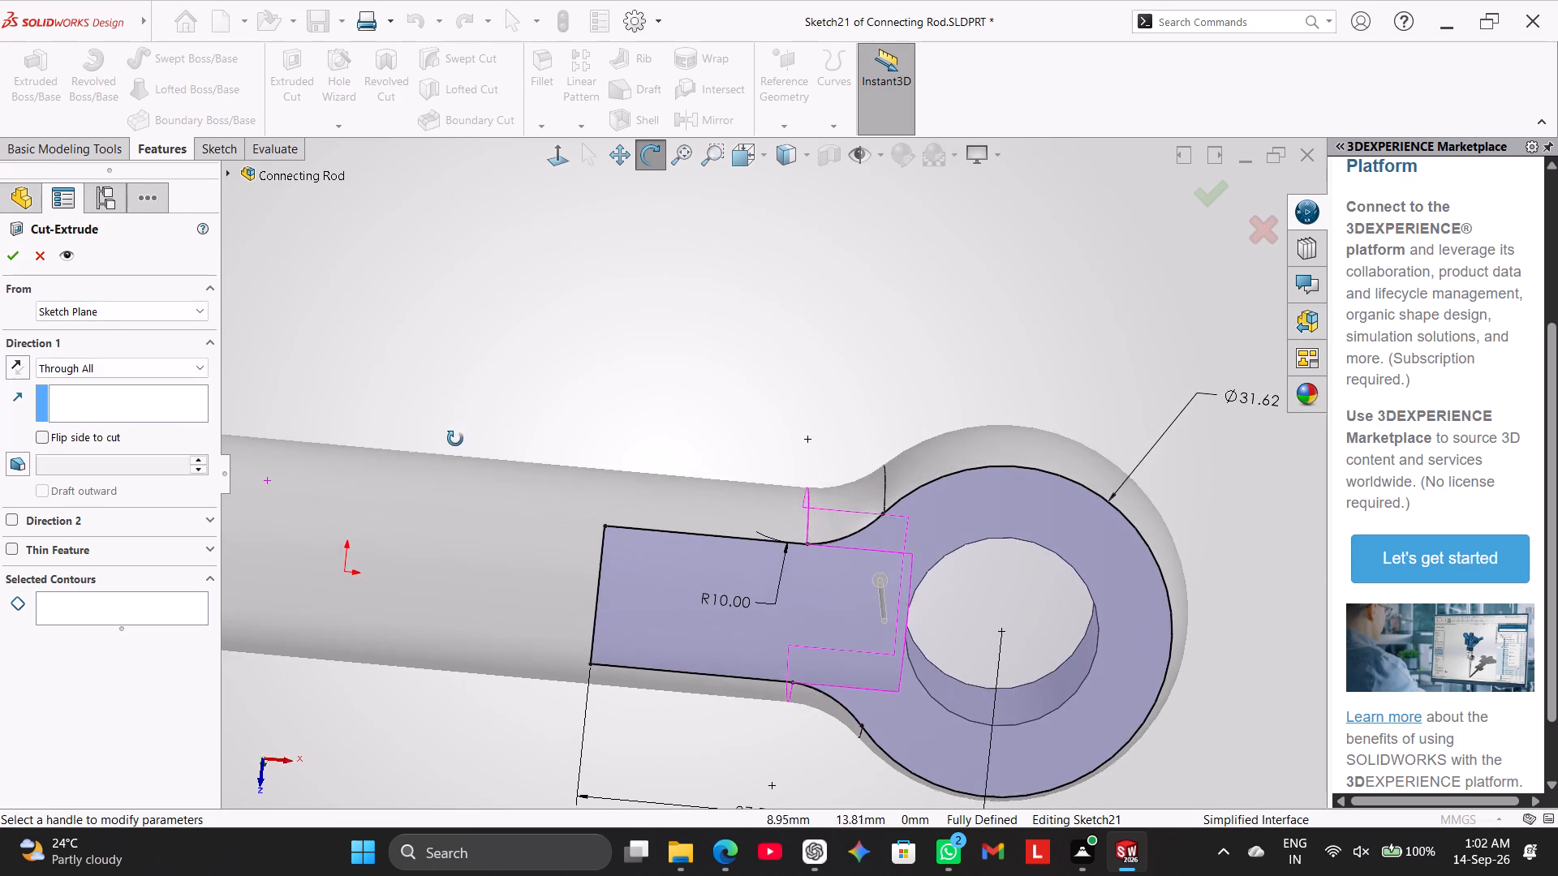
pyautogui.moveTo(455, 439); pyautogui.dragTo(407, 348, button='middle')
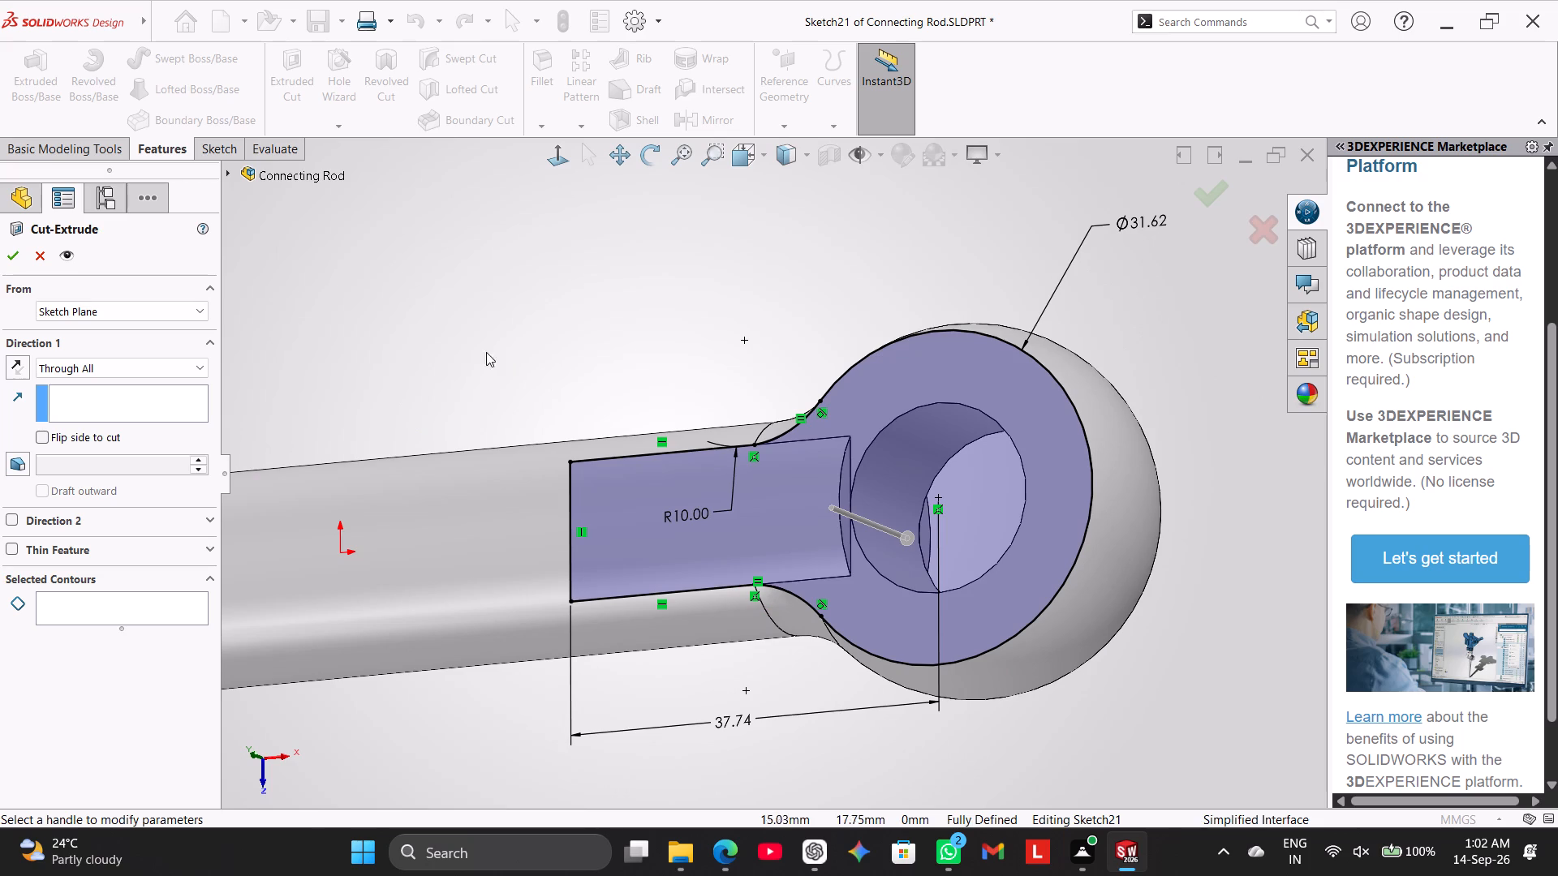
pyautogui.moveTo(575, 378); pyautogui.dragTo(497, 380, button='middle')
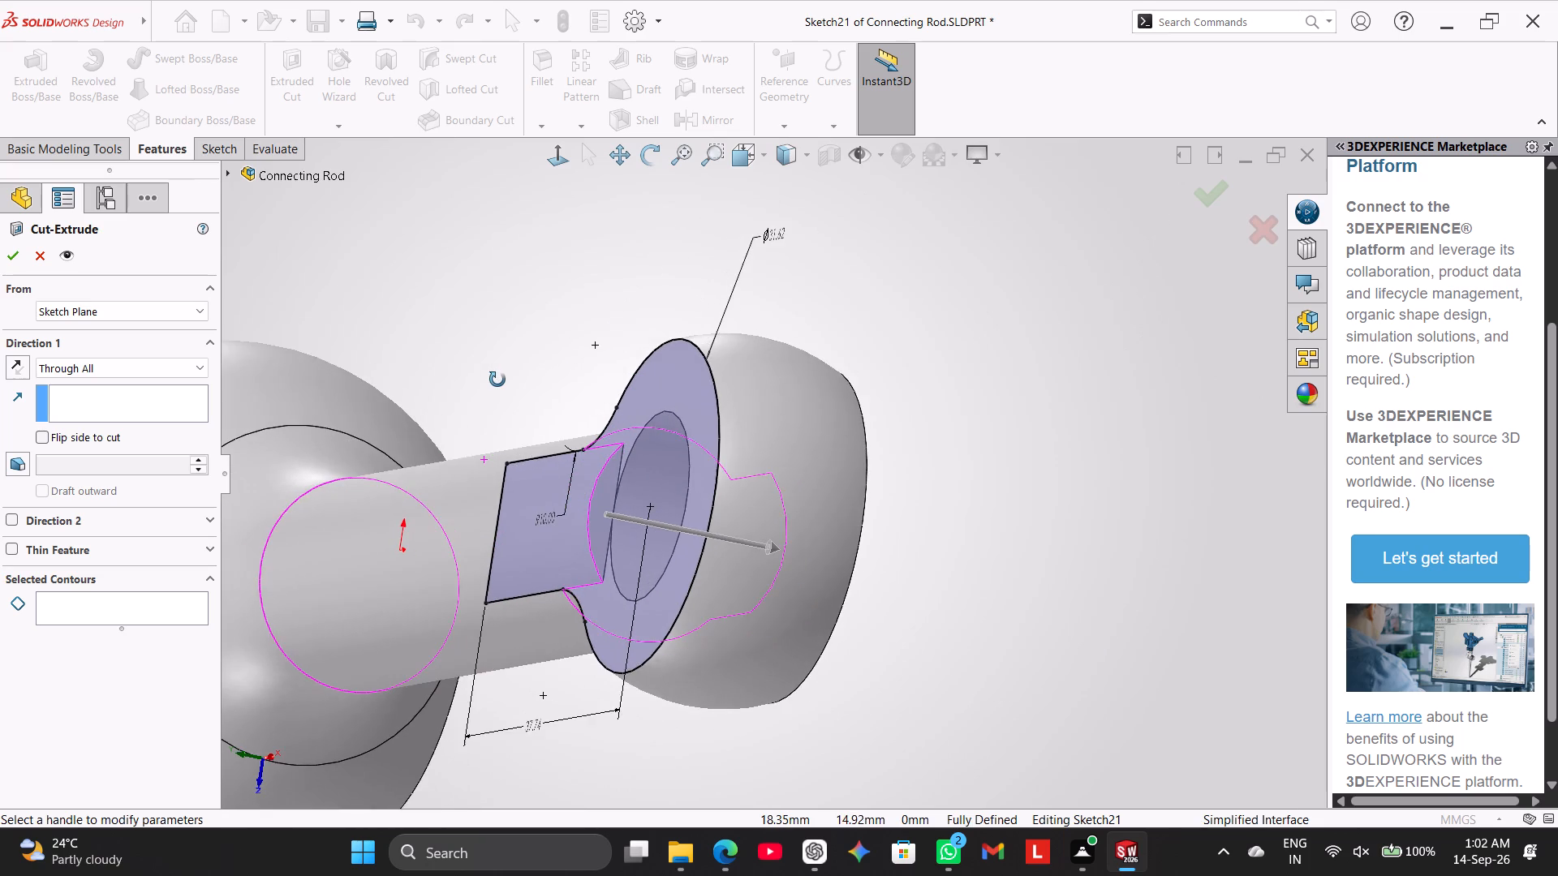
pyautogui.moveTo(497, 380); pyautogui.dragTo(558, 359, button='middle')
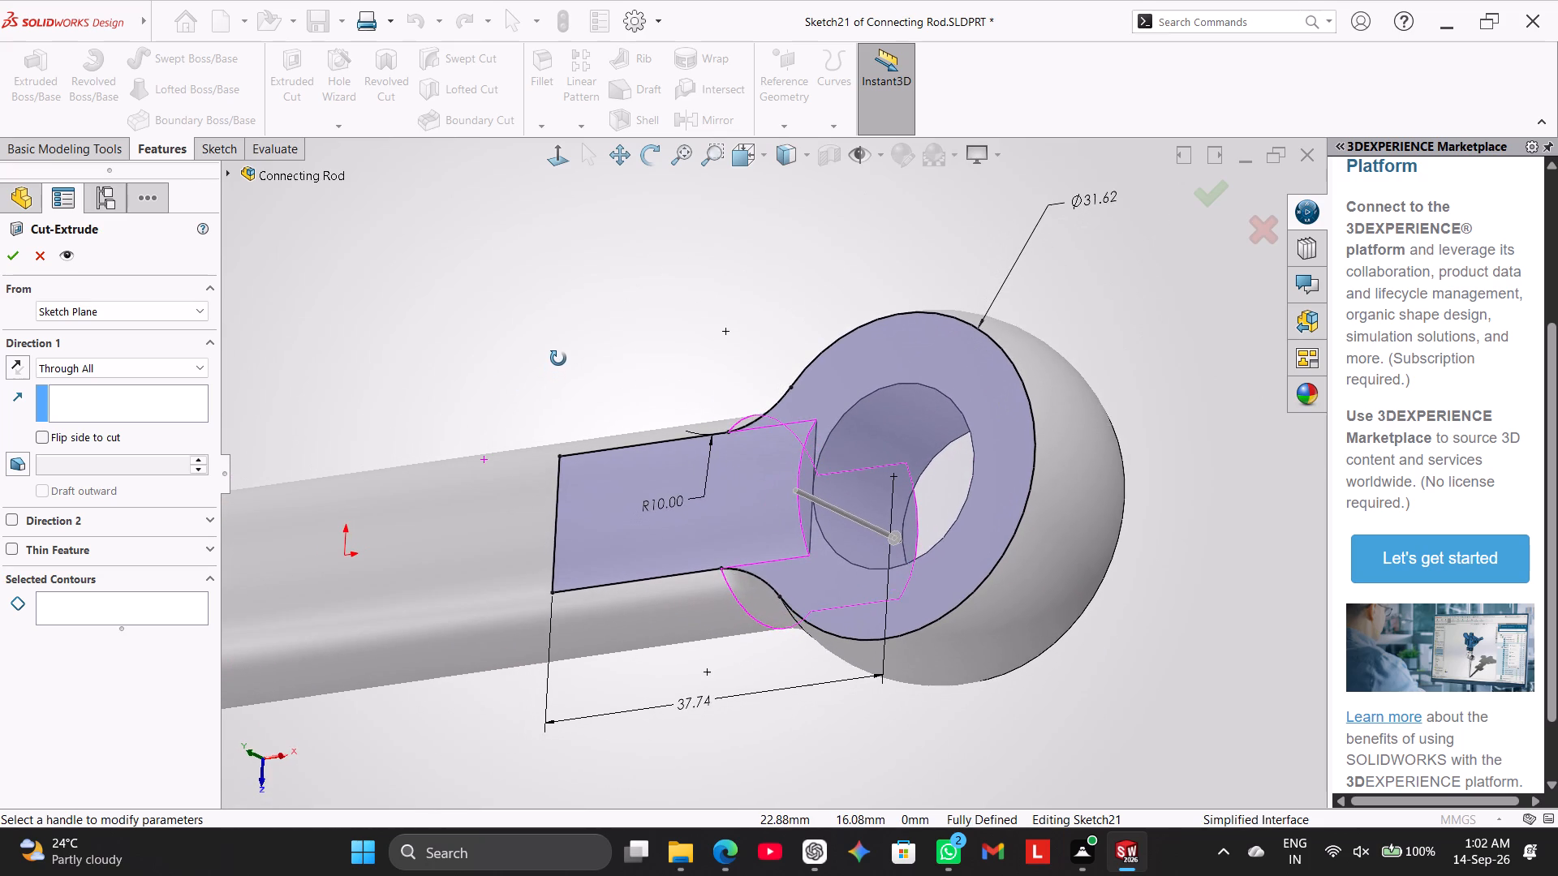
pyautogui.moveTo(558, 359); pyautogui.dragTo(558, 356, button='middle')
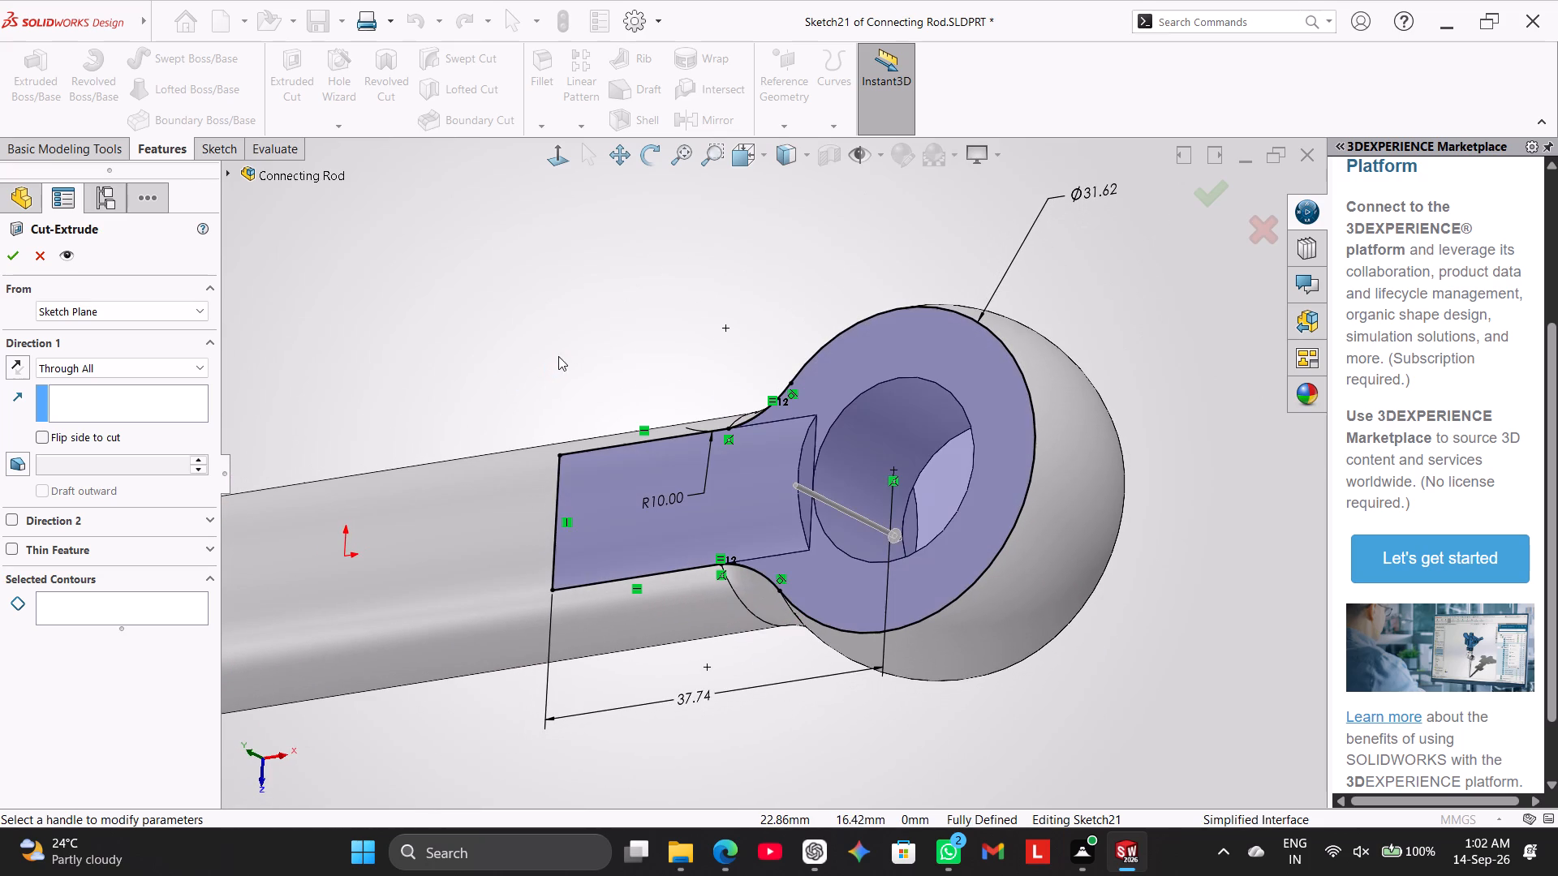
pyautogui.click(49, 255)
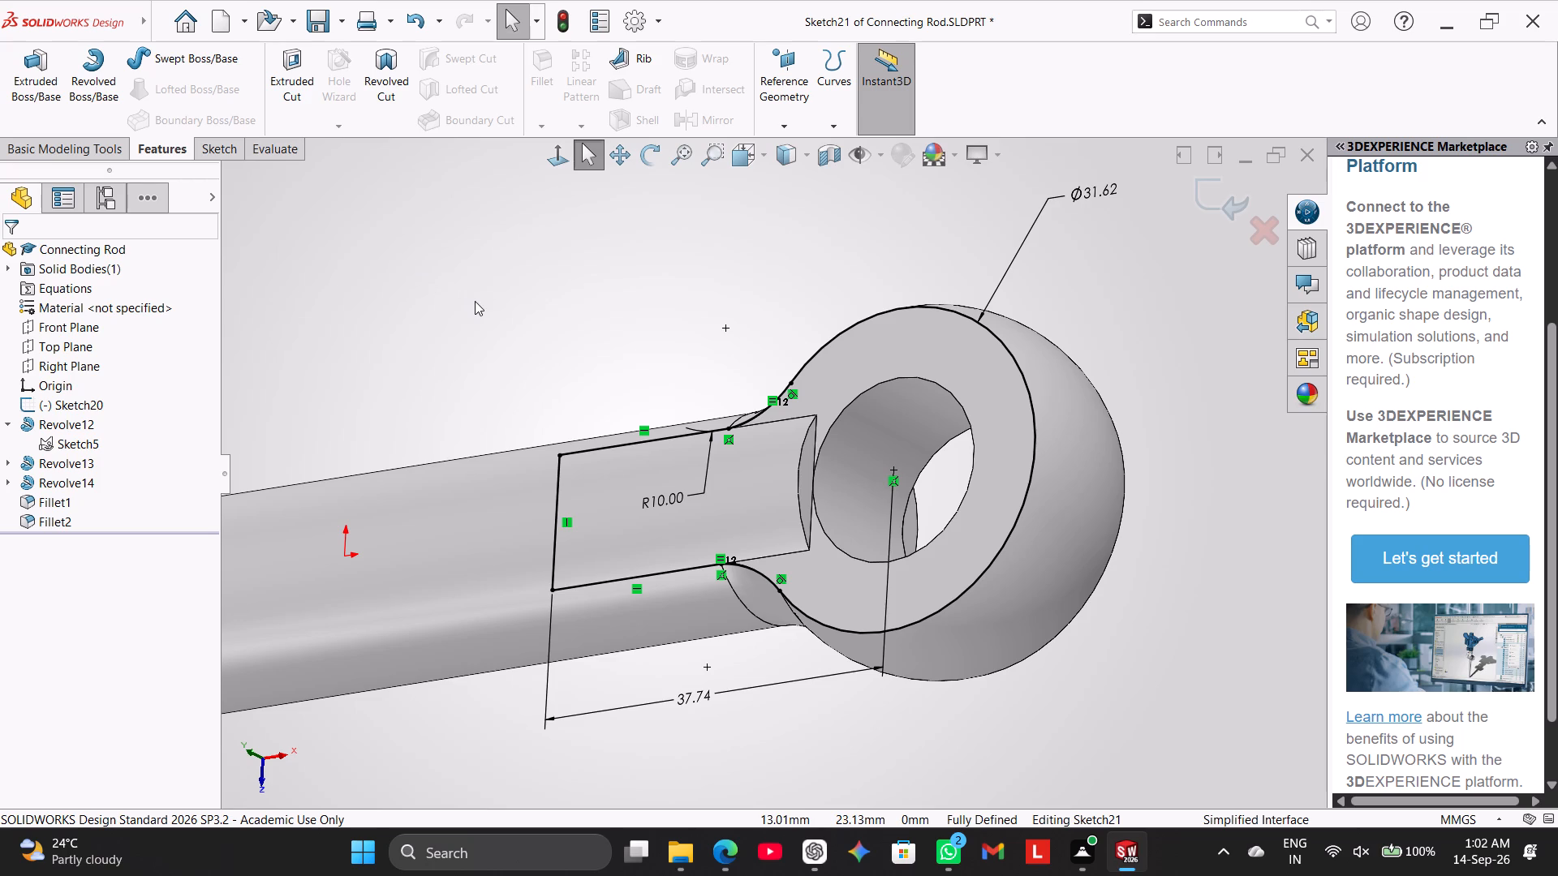
# Sketch a vertical line about 13.23 mm long across the profile, joining the upper and lower shank line ends where the arcs begin.
pyautogui.moveTo(475, 301); pyautogui.dragTo(488, 347, button='middle')
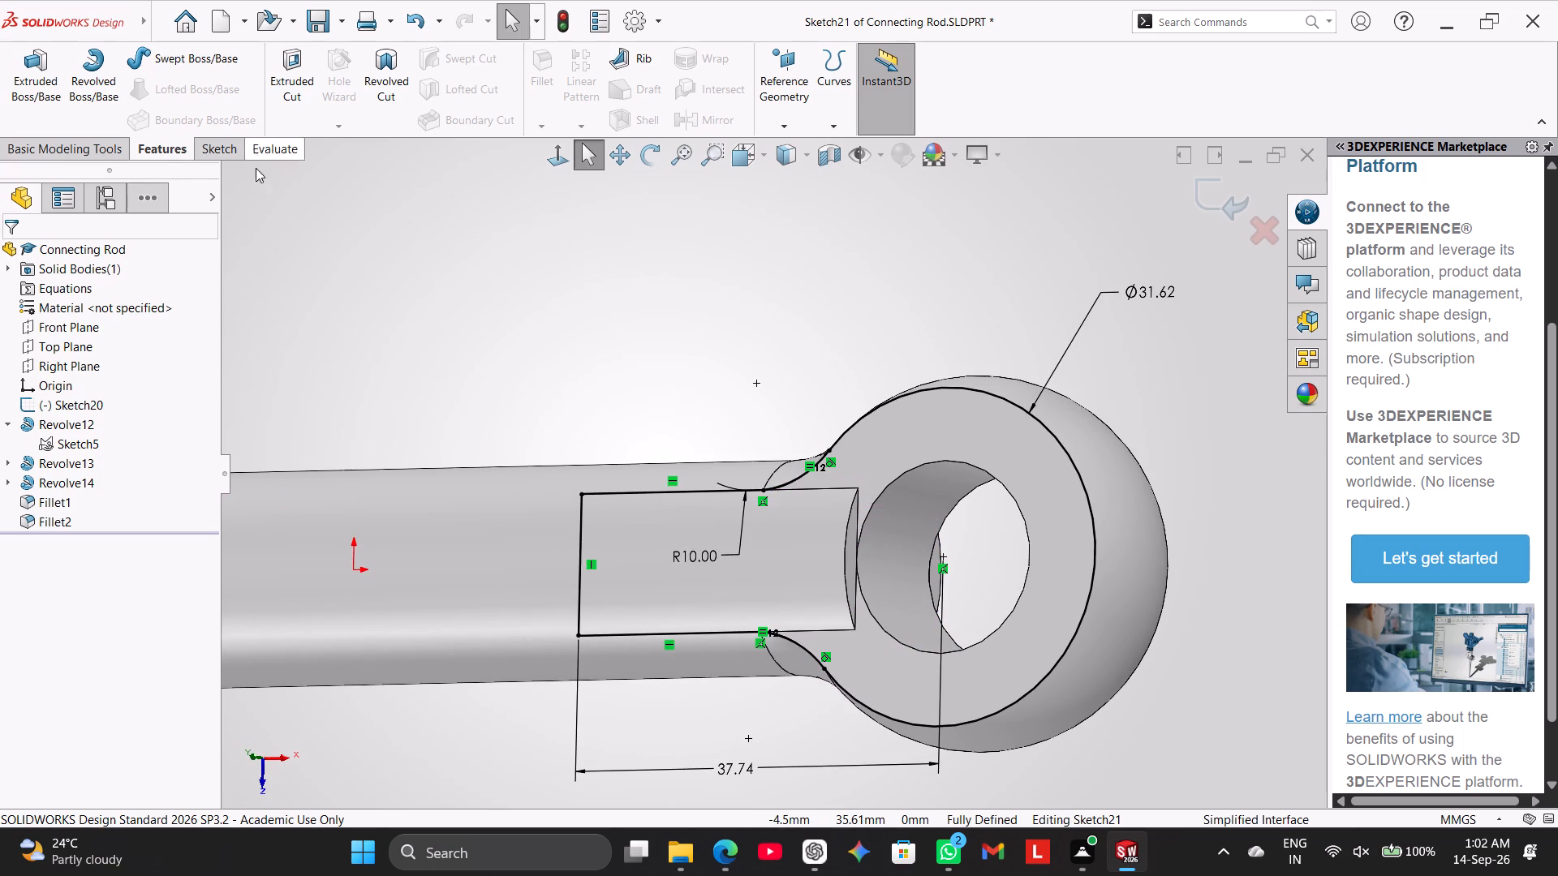
pyautogui.click(238, 152)
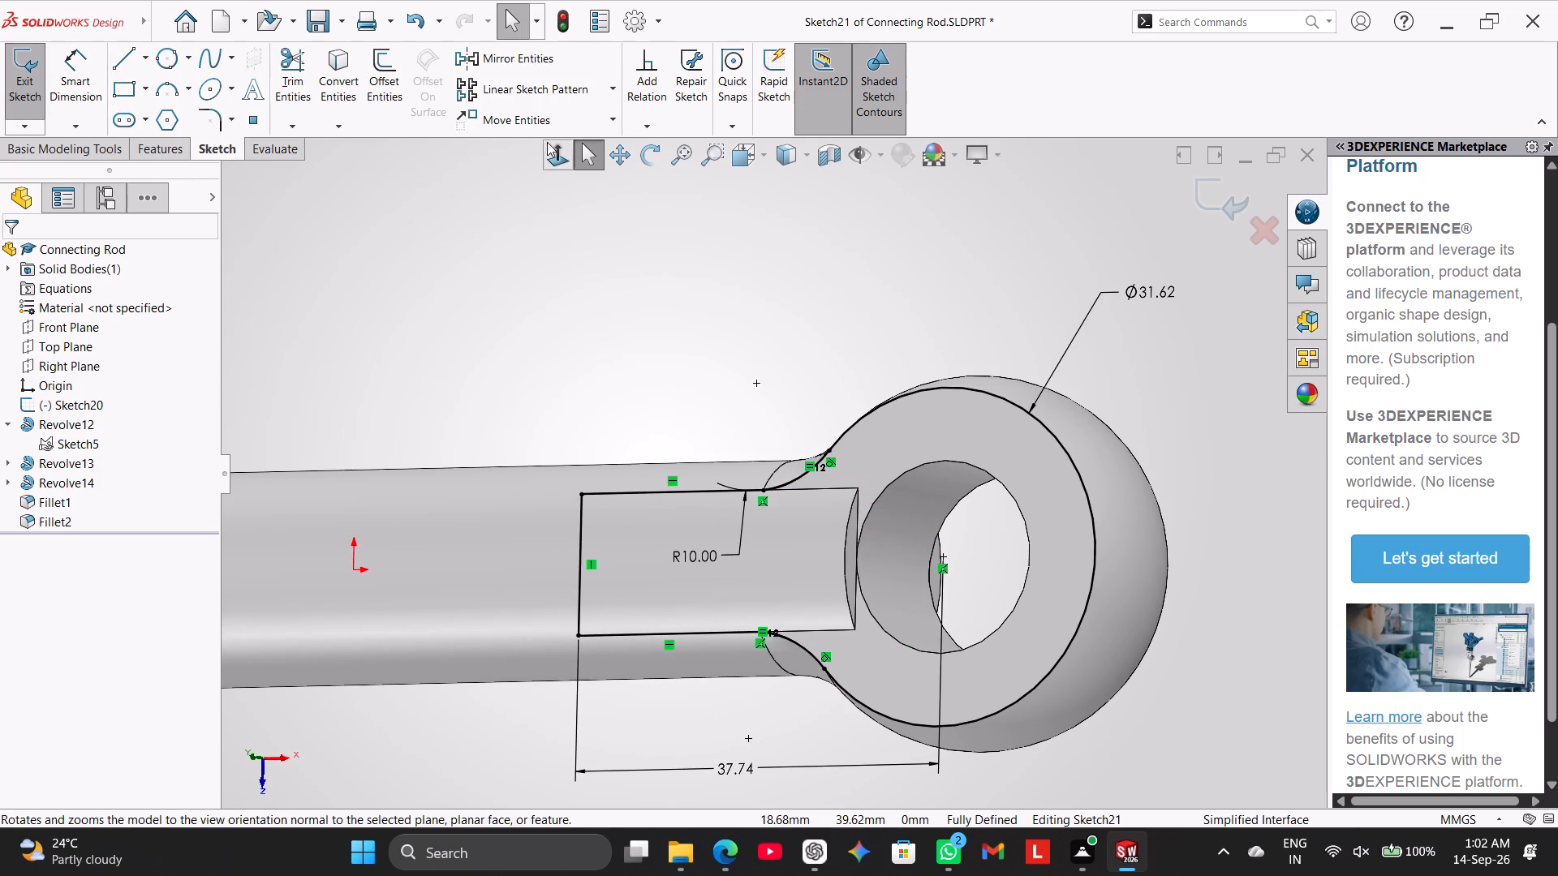
pyautogui.click(553, 148)
pyautogui.scroll(-4, 1055, 389)
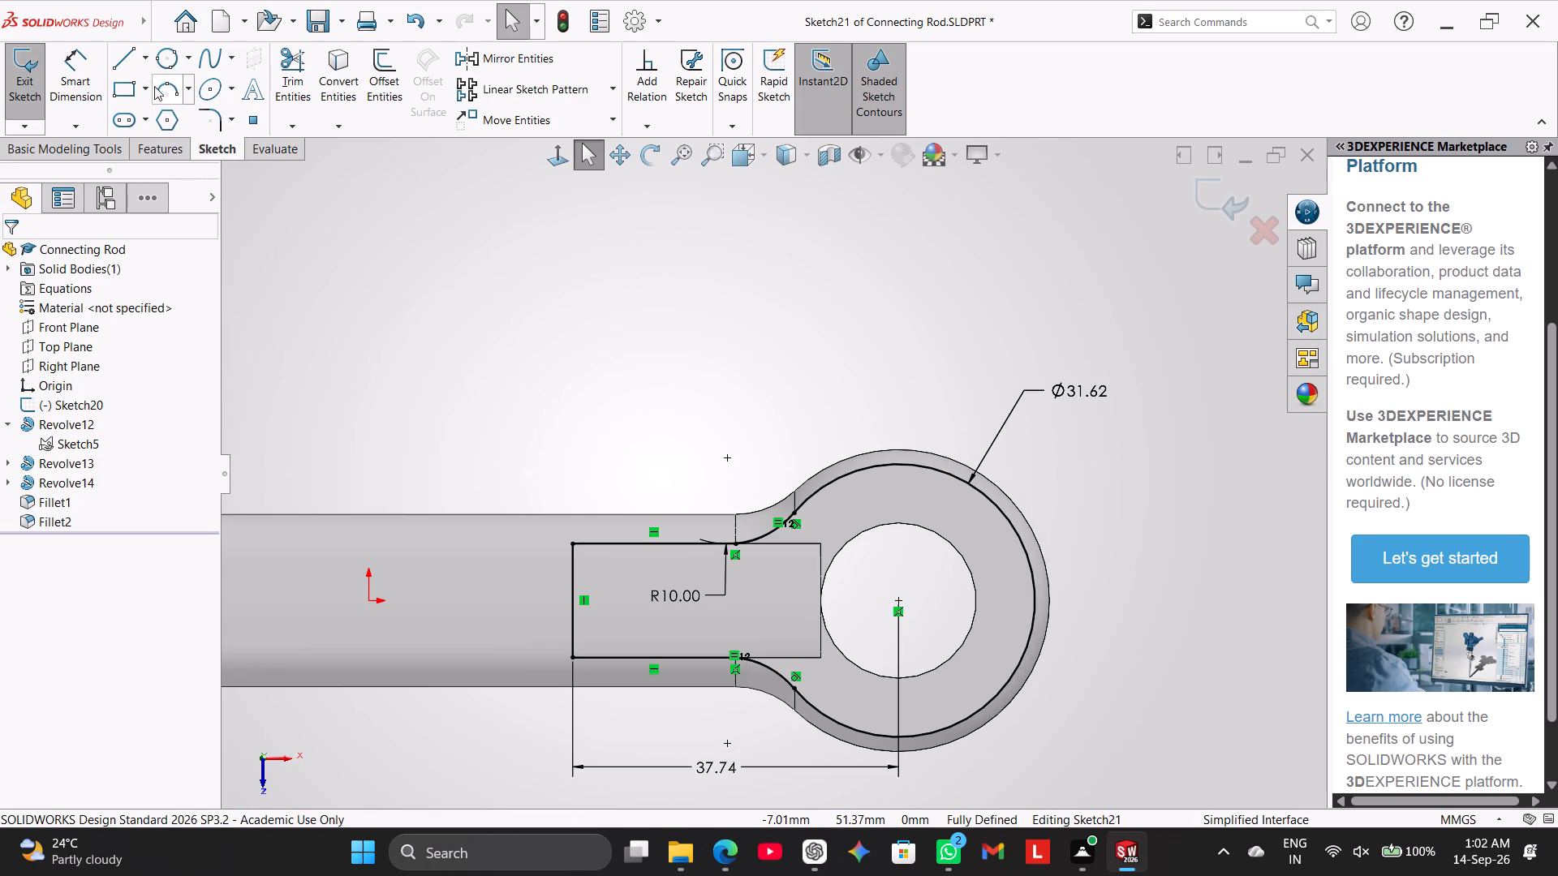
pyautogui.click(135, 61)
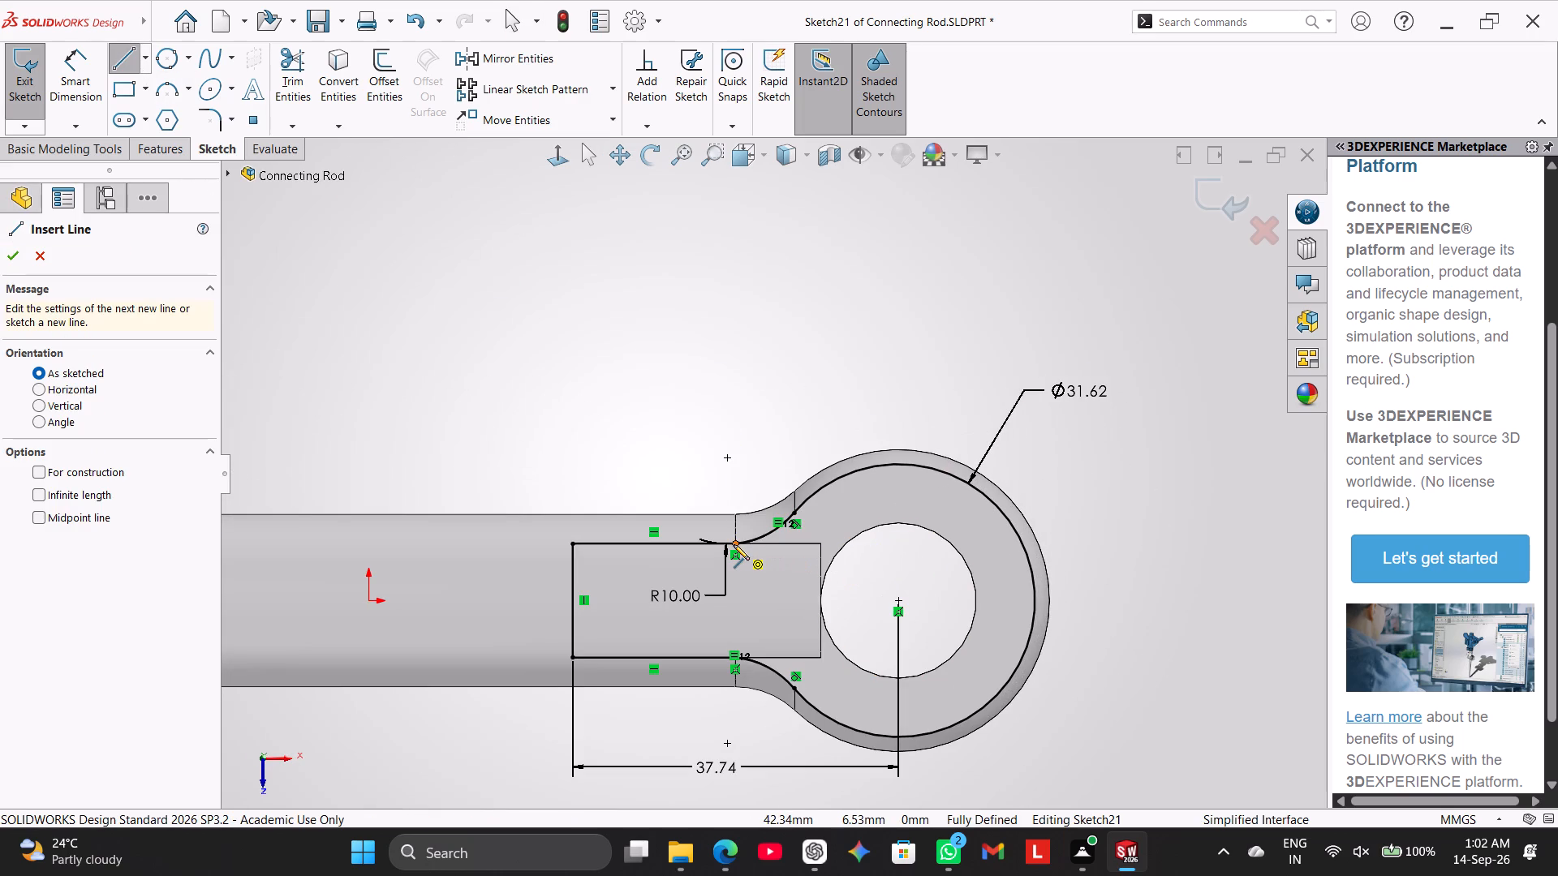
pyautogui.click(734, 544)
pyautogui.click(735, 657)
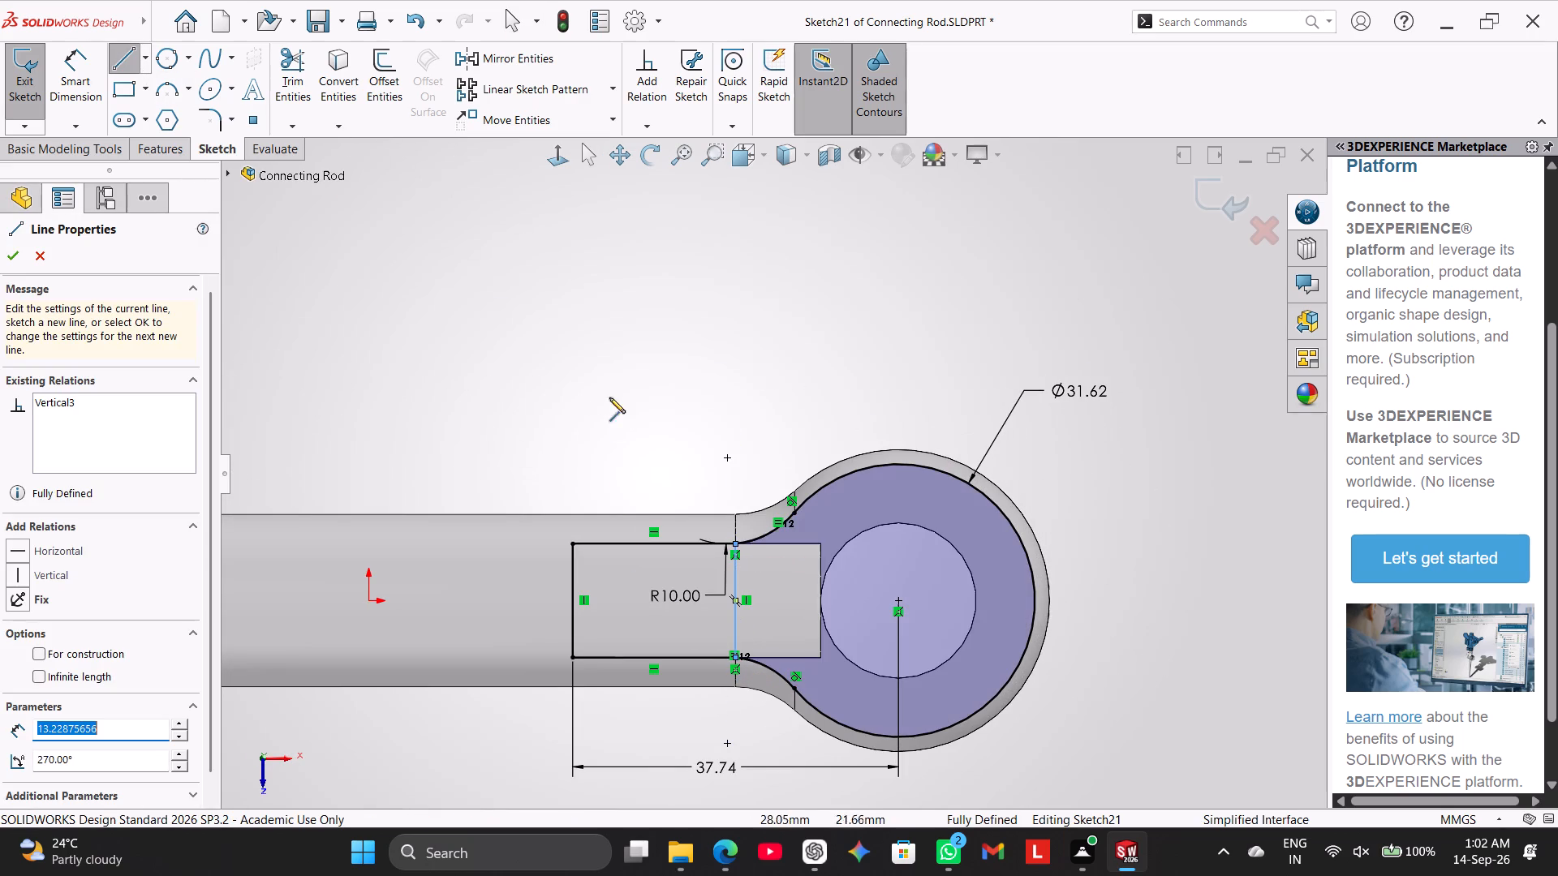
pyautogui.rightClick(599, 378)
pyautogui.click(625, 391)
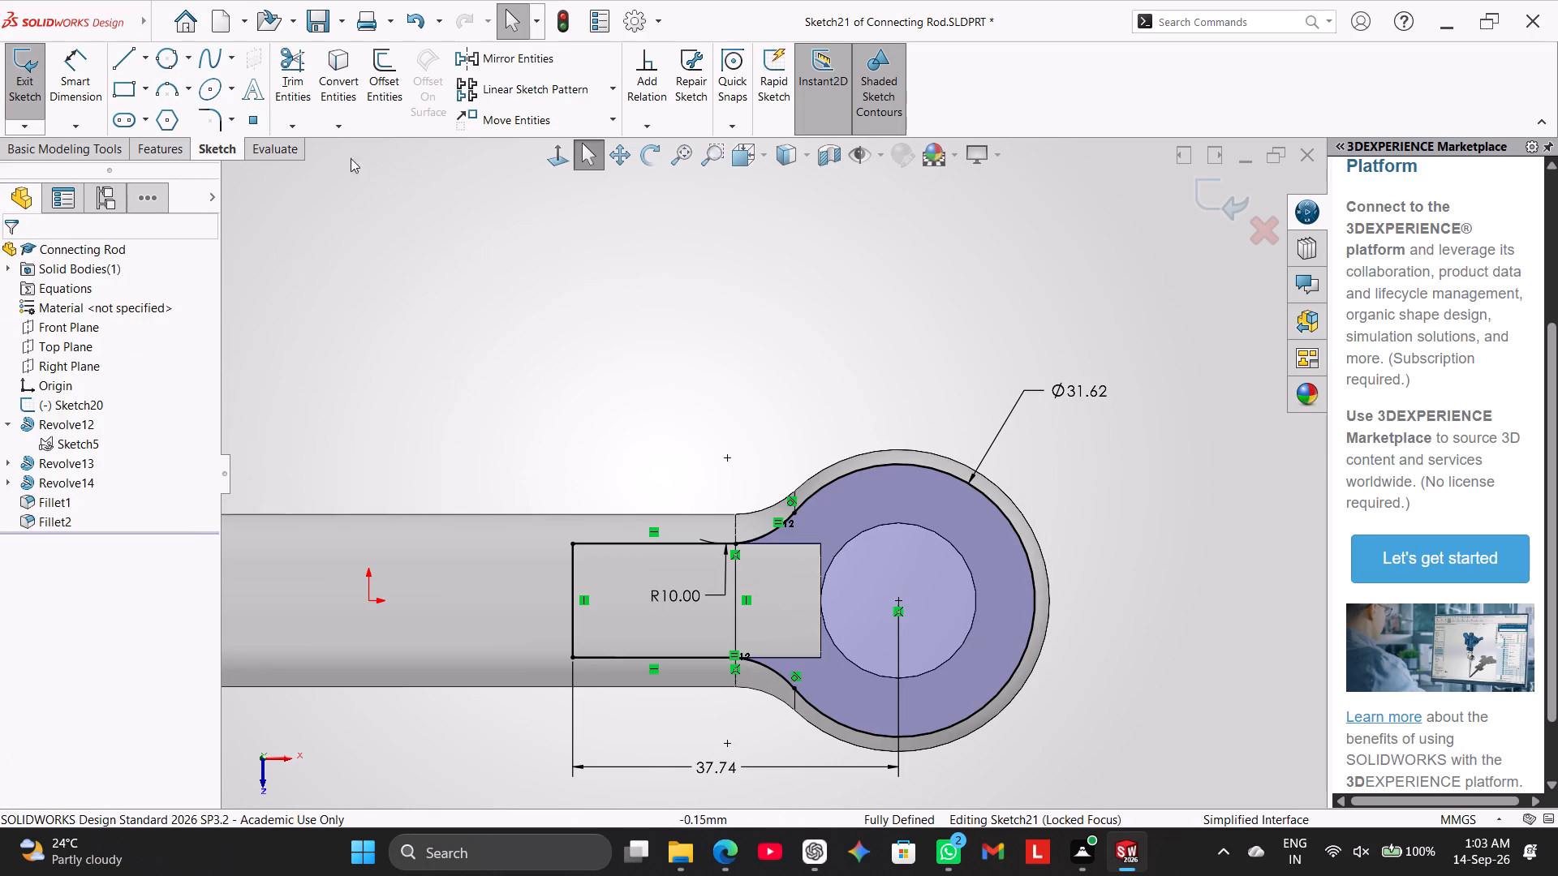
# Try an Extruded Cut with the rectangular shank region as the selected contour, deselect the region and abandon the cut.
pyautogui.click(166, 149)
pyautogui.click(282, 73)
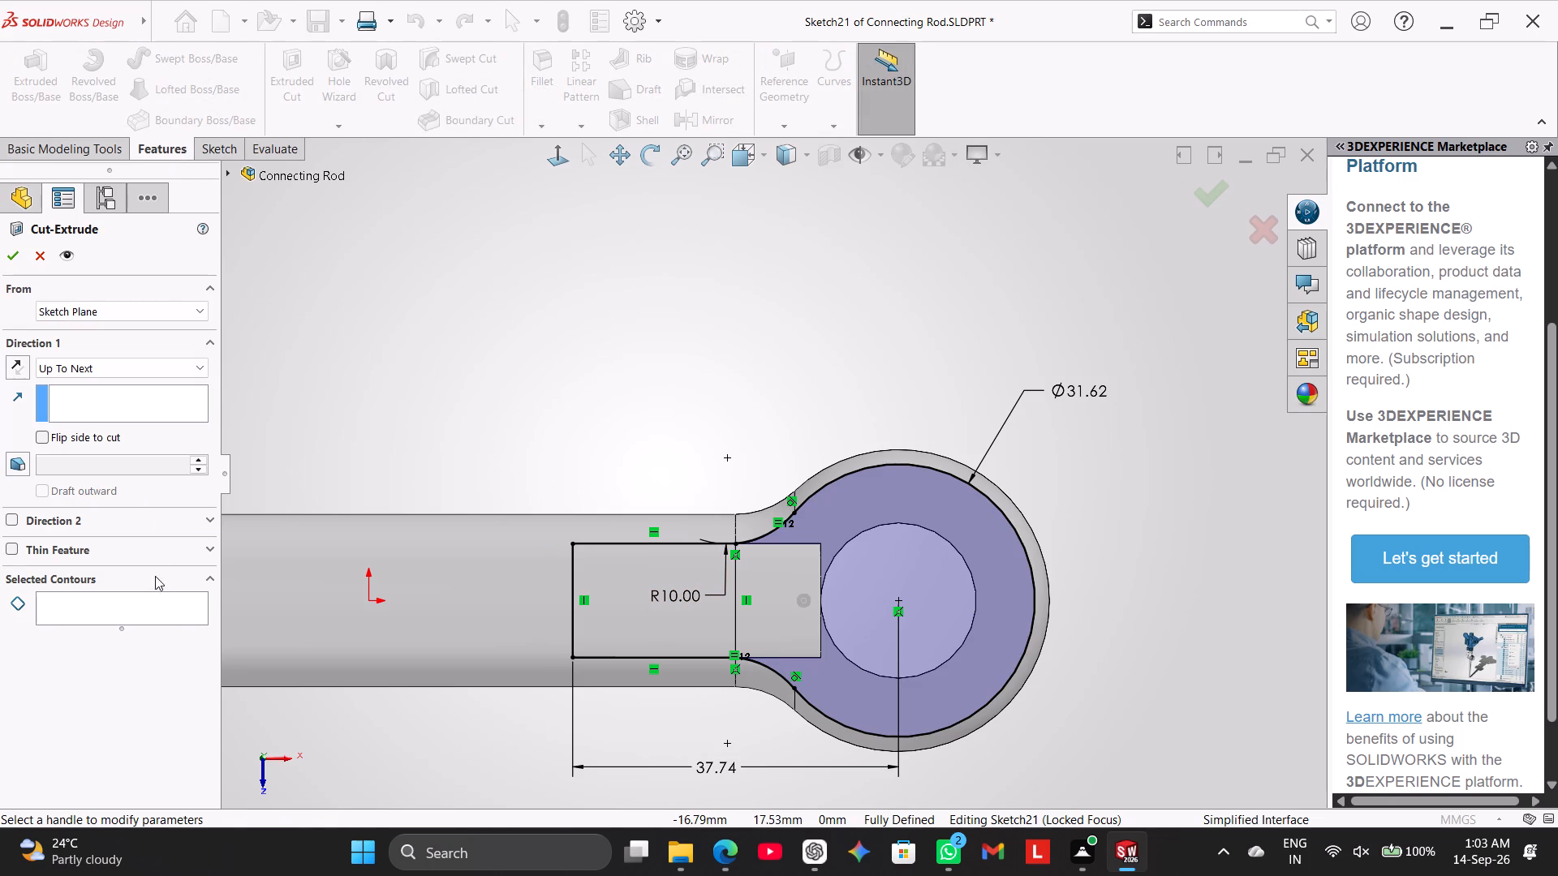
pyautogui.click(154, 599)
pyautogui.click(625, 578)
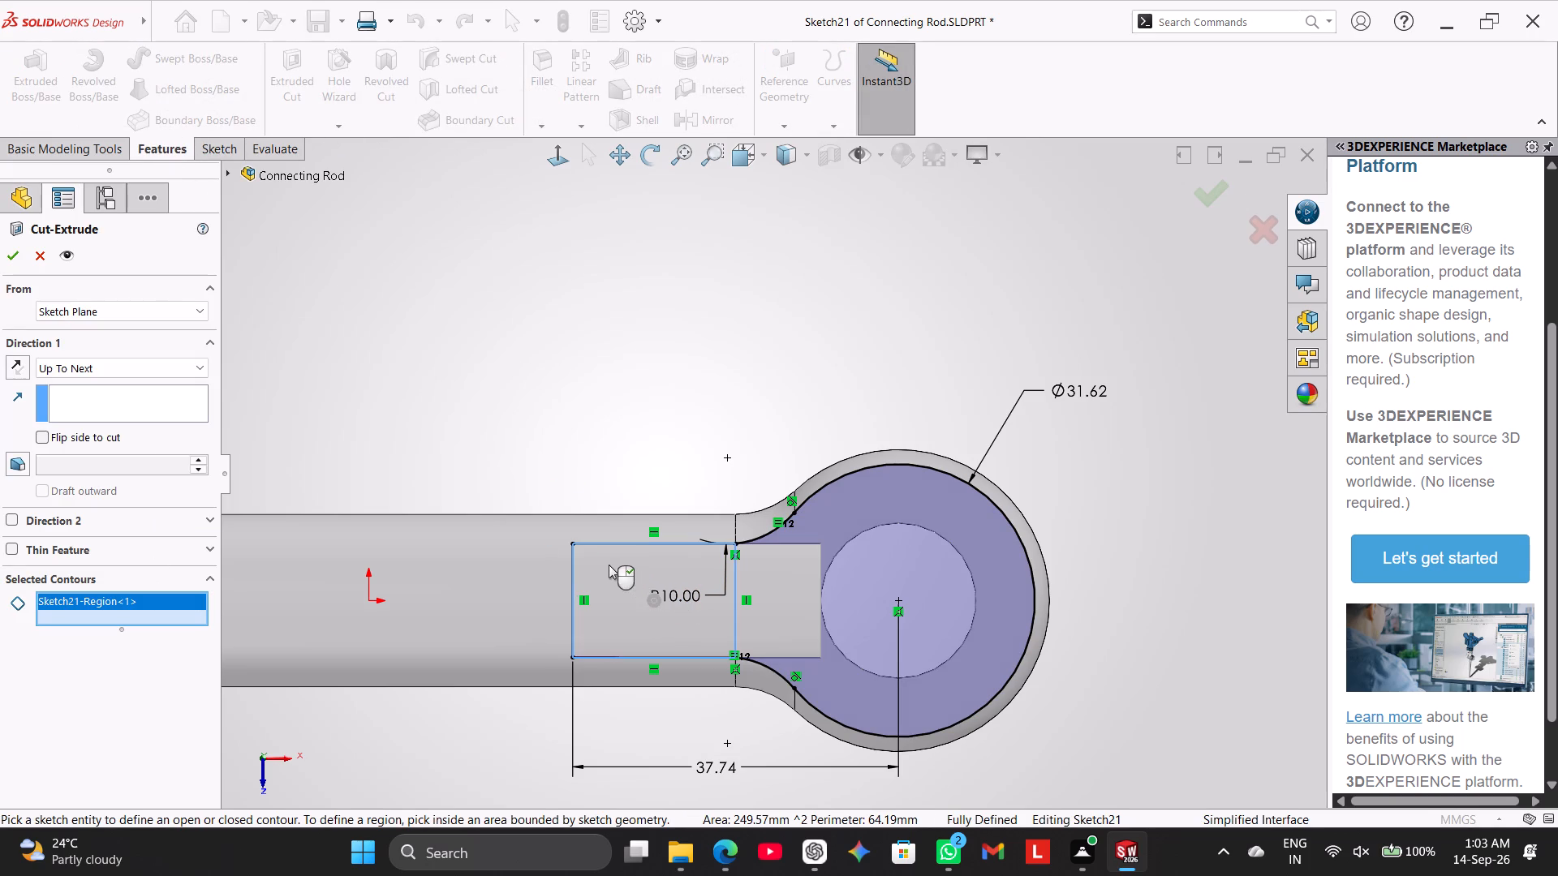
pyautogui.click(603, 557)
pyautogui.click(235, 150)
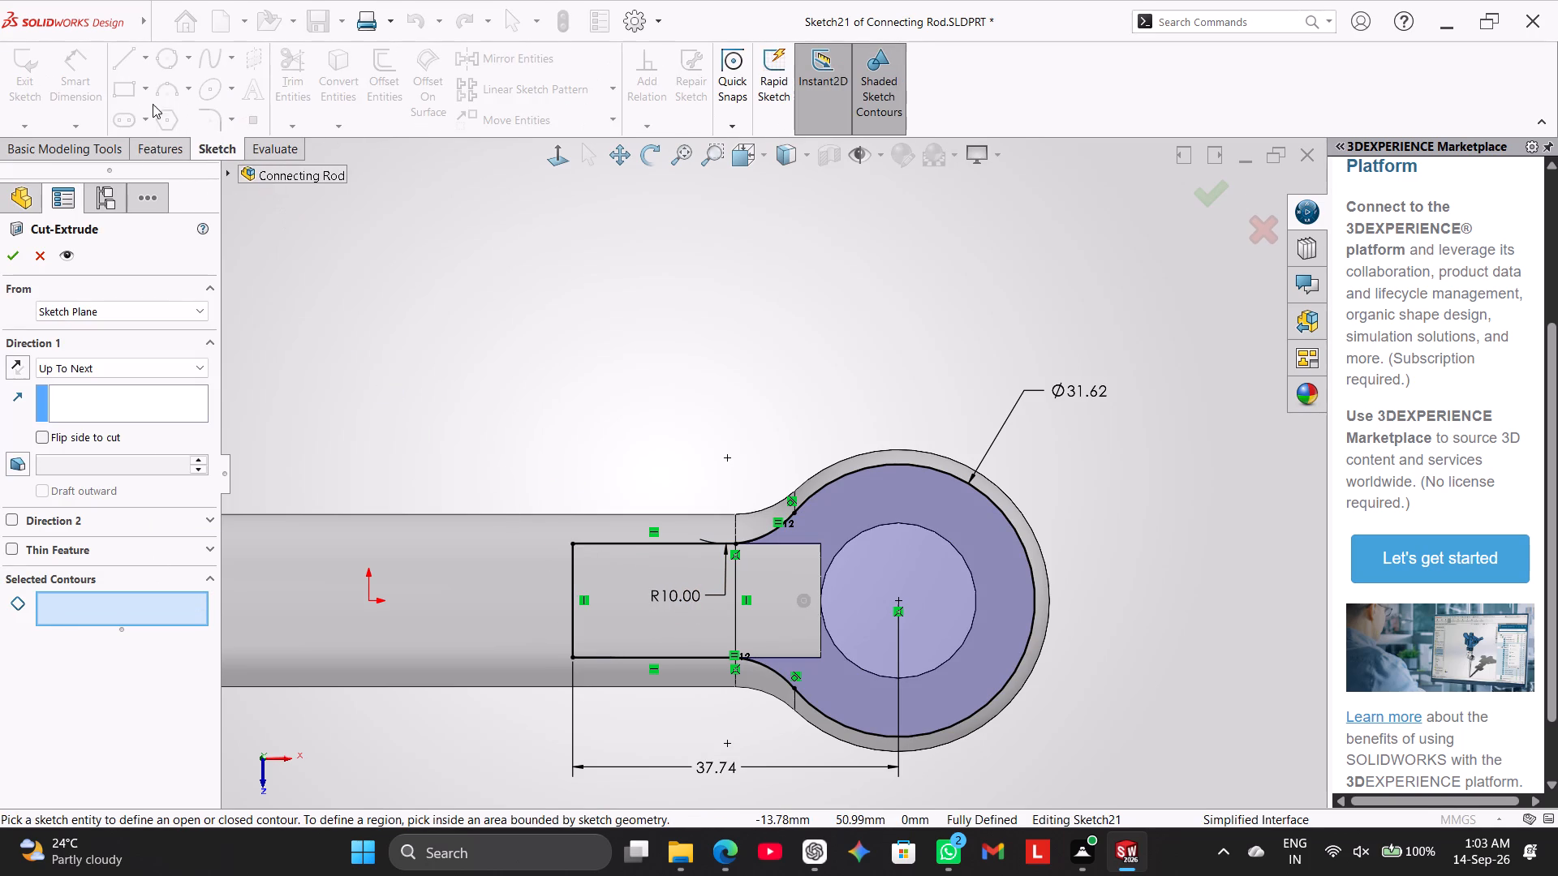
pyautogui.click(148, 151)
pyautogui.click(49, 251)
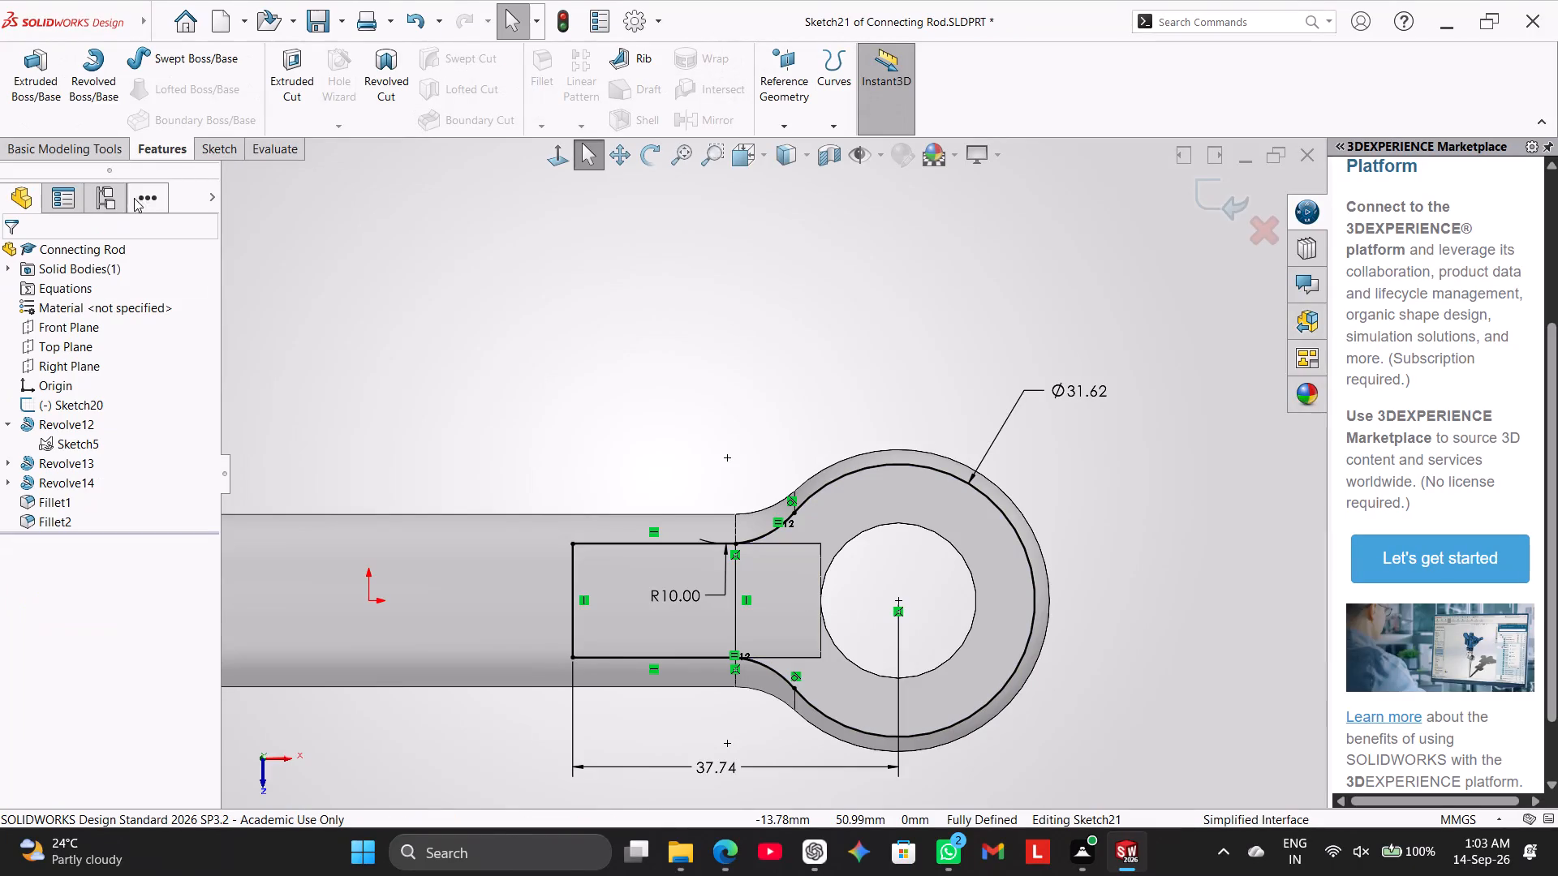
# Exit the shank and eye profile sketch.
pyautogui.click(204, 150)
pyautogui.click(32, 79)
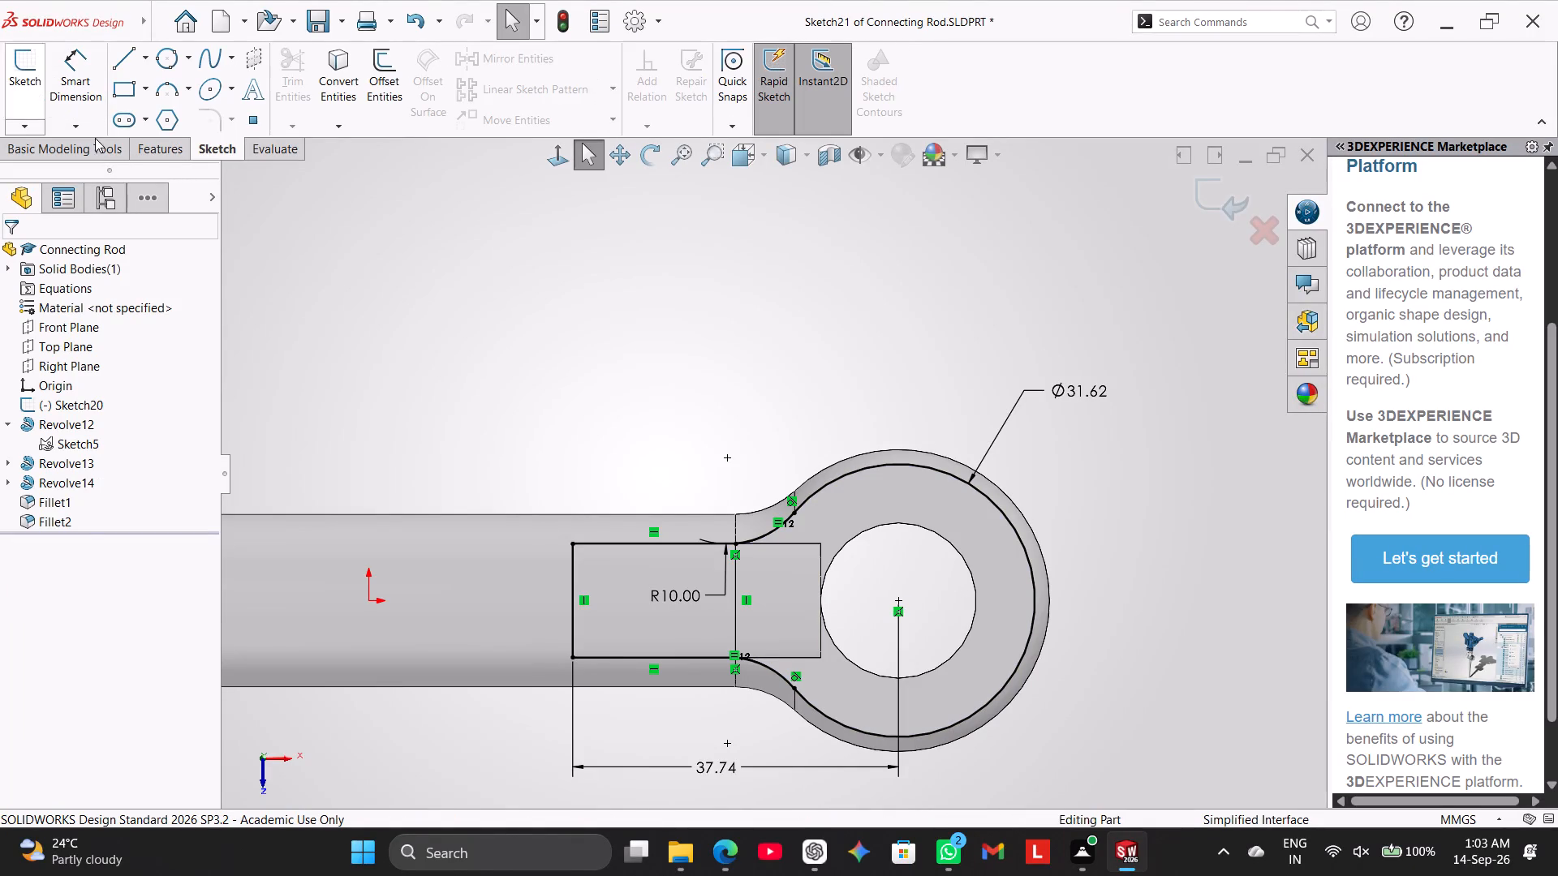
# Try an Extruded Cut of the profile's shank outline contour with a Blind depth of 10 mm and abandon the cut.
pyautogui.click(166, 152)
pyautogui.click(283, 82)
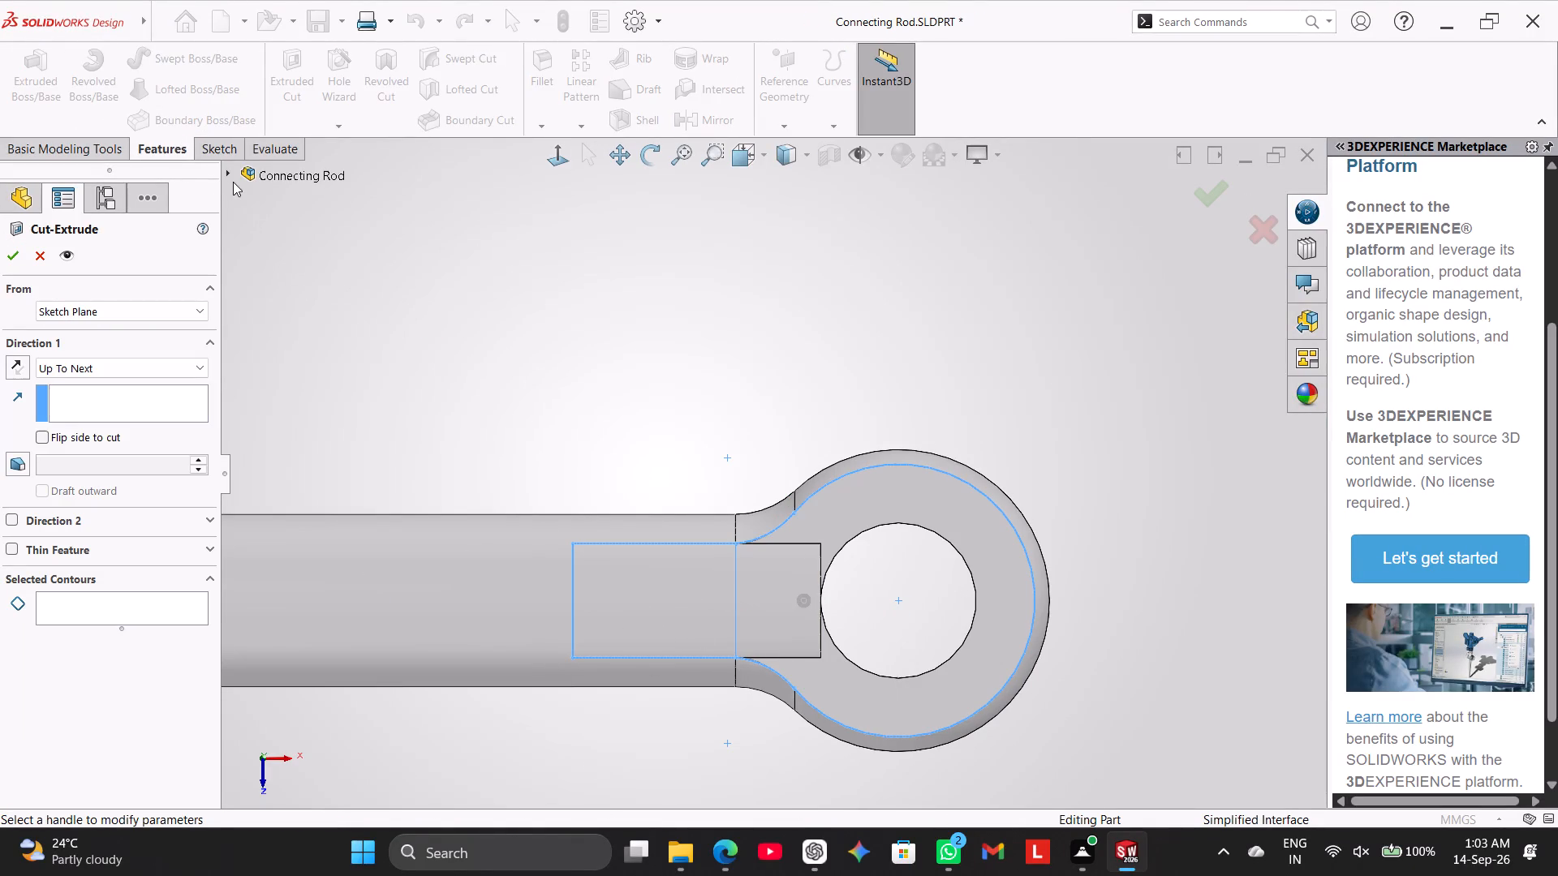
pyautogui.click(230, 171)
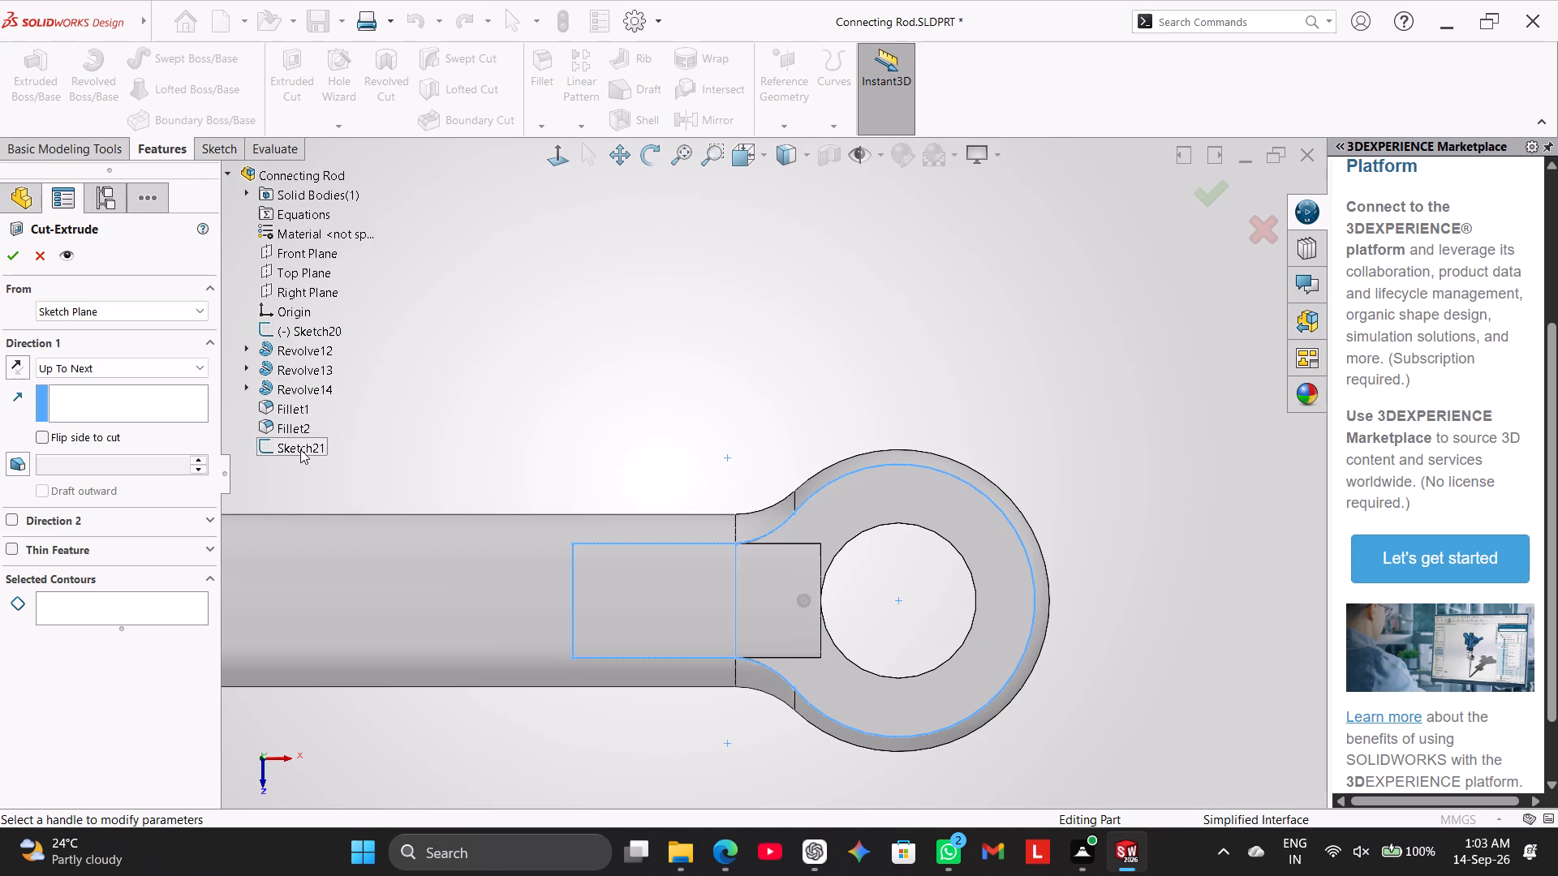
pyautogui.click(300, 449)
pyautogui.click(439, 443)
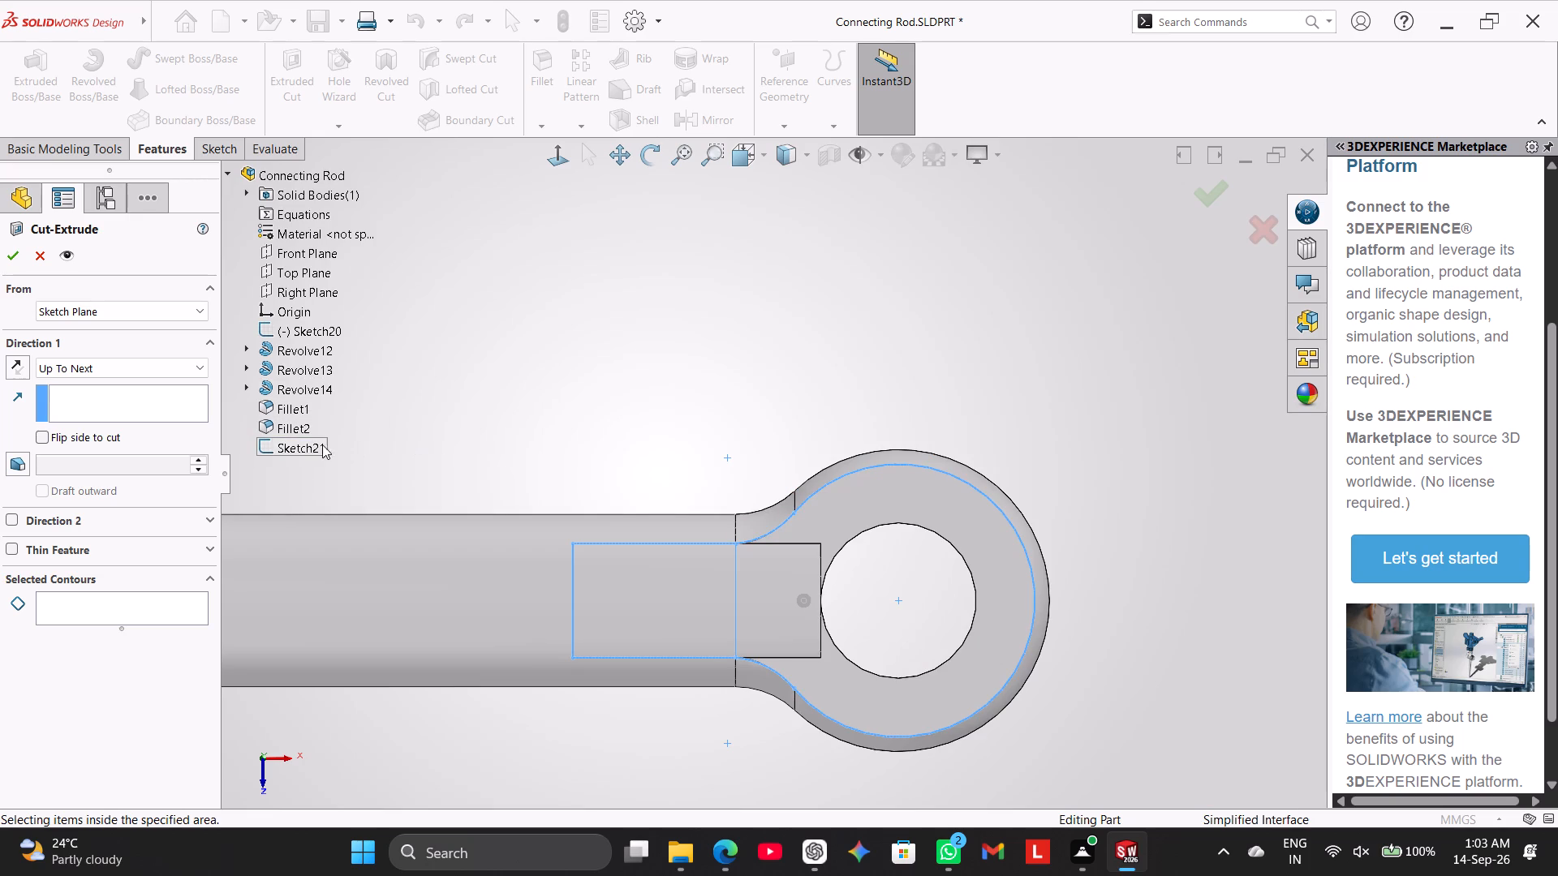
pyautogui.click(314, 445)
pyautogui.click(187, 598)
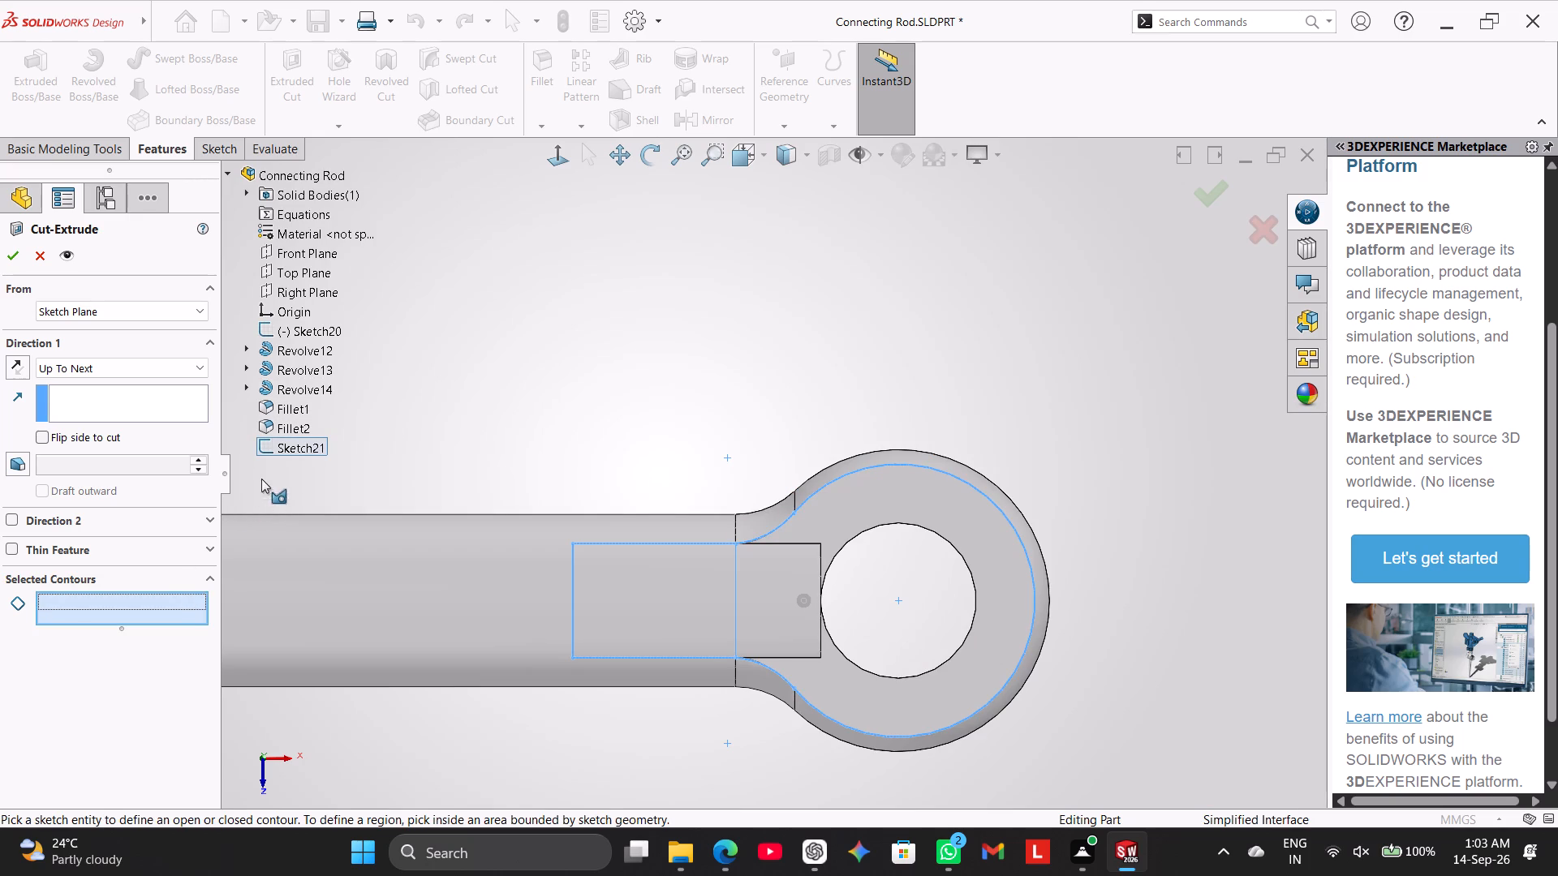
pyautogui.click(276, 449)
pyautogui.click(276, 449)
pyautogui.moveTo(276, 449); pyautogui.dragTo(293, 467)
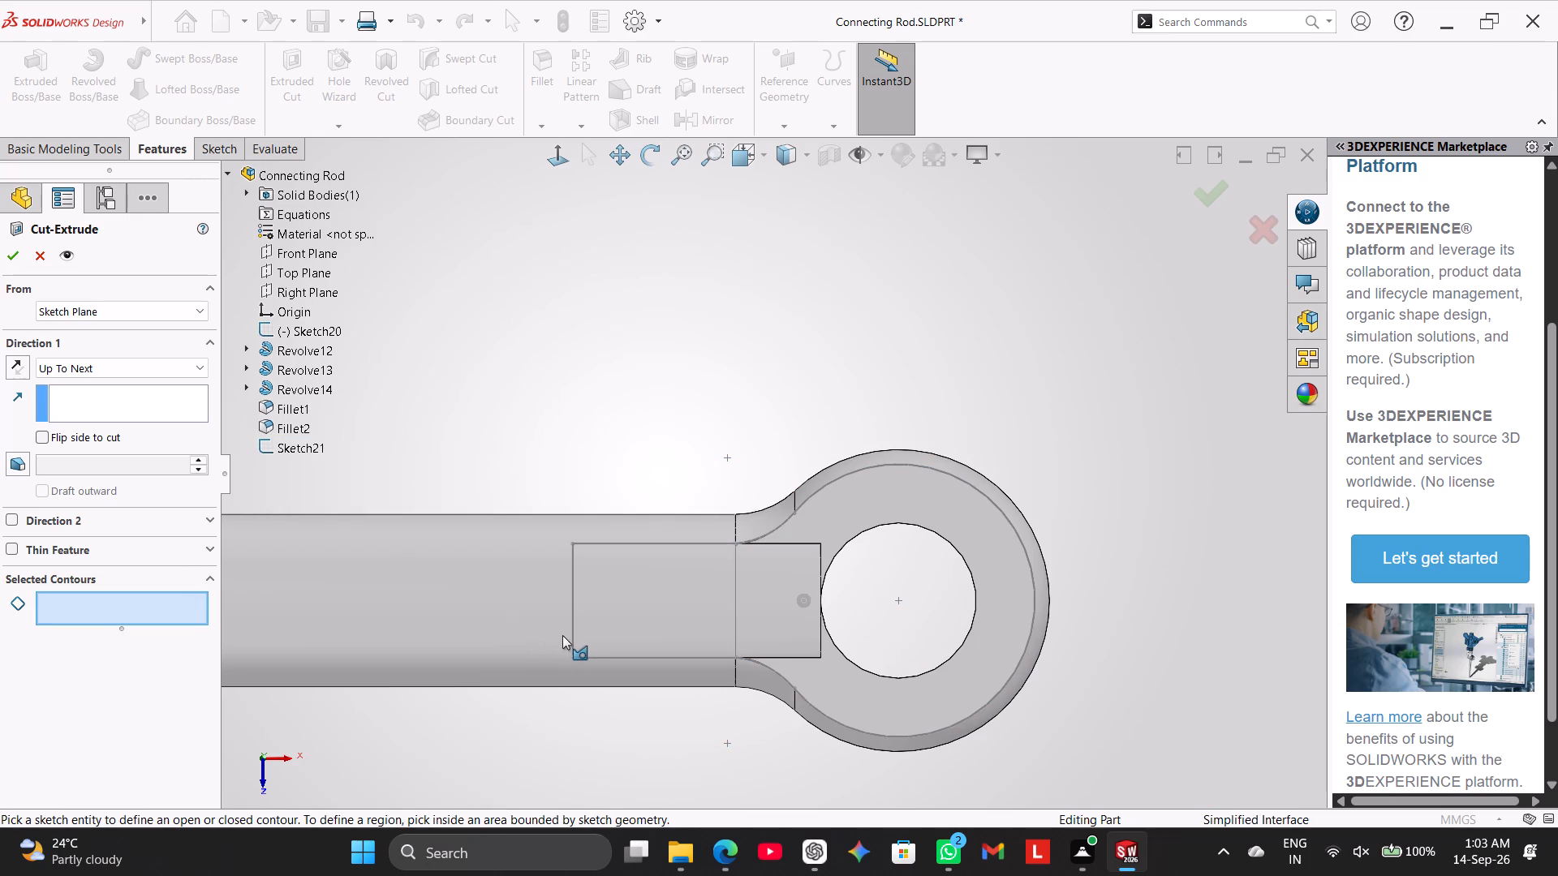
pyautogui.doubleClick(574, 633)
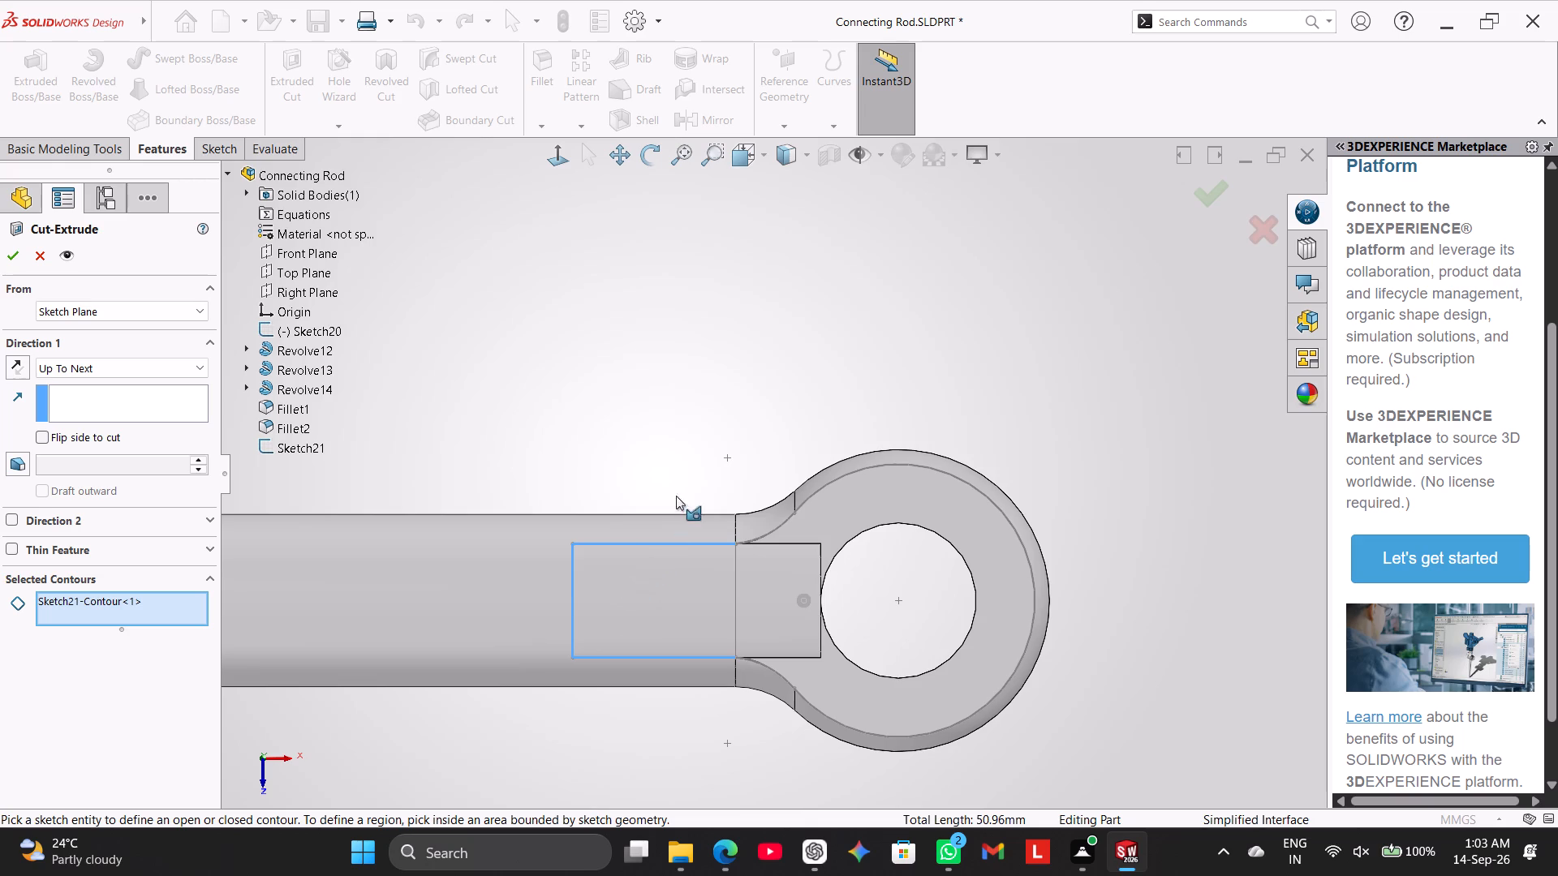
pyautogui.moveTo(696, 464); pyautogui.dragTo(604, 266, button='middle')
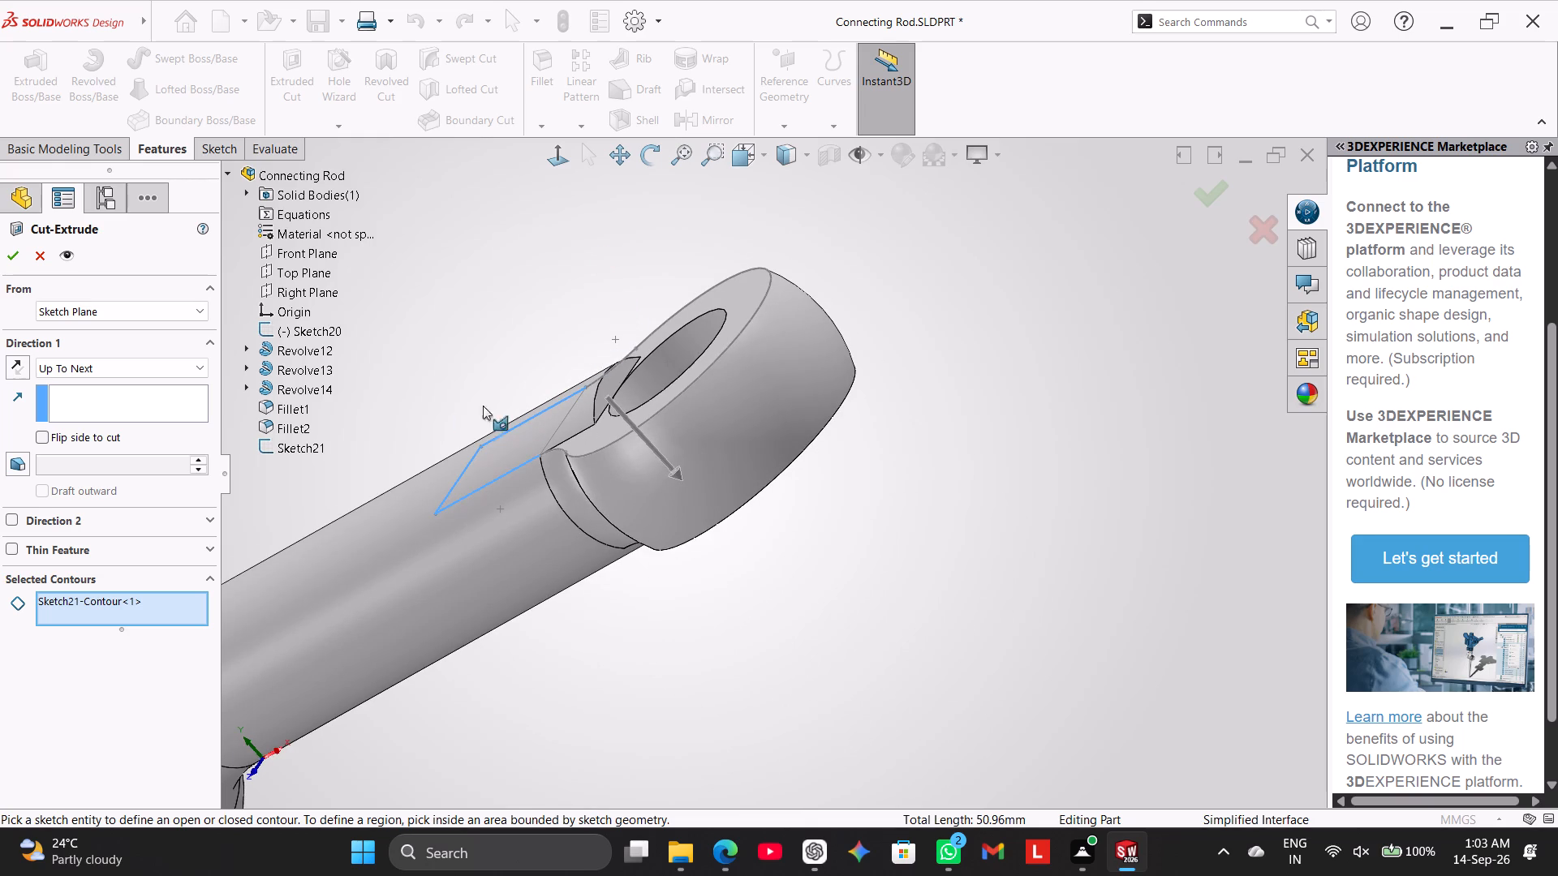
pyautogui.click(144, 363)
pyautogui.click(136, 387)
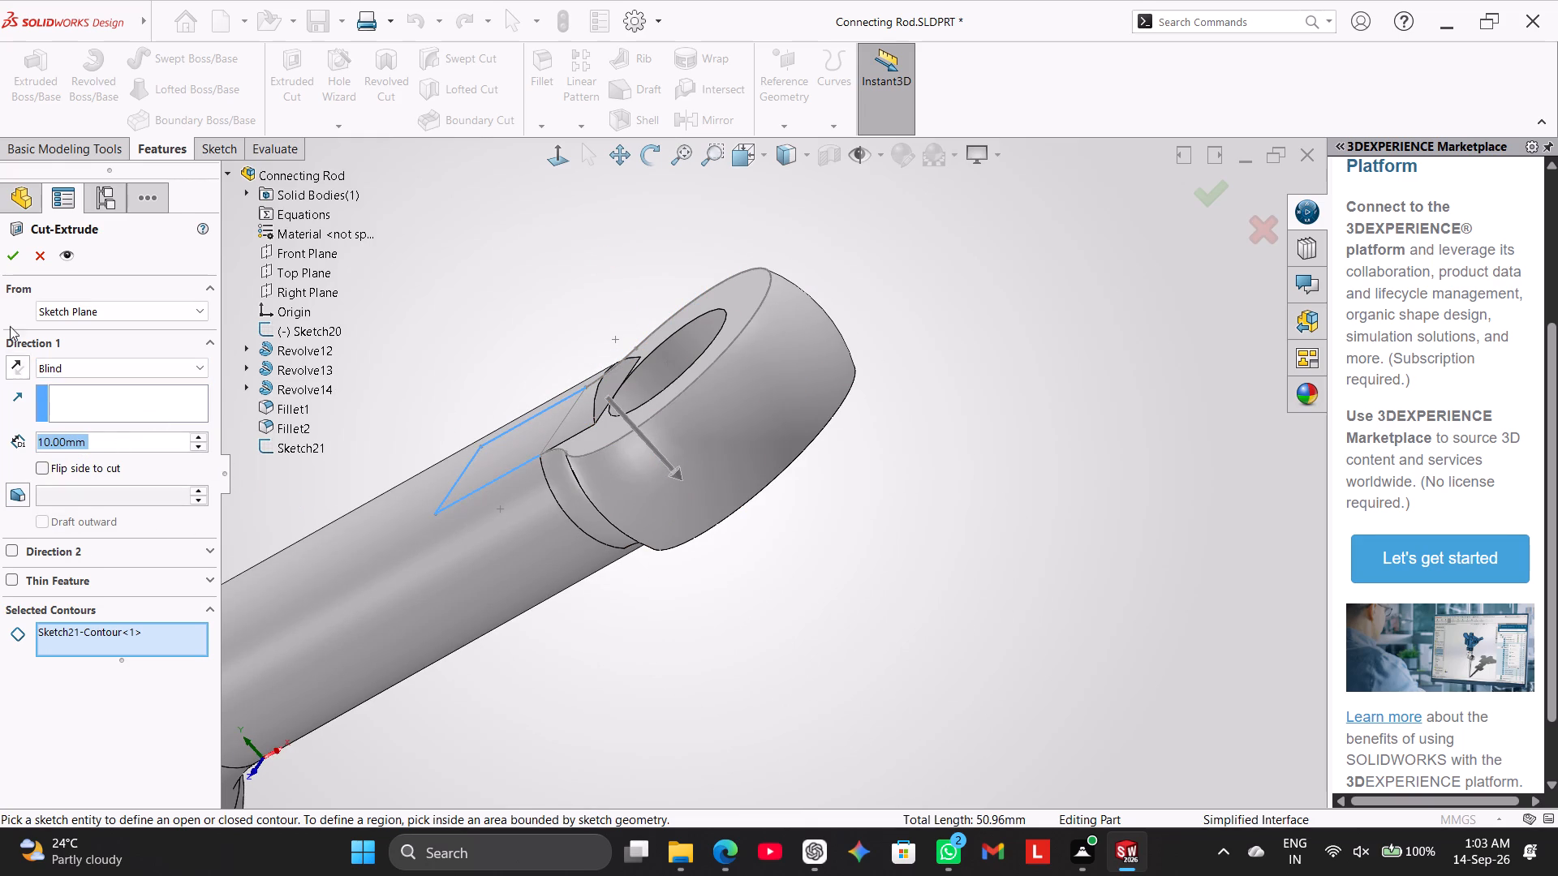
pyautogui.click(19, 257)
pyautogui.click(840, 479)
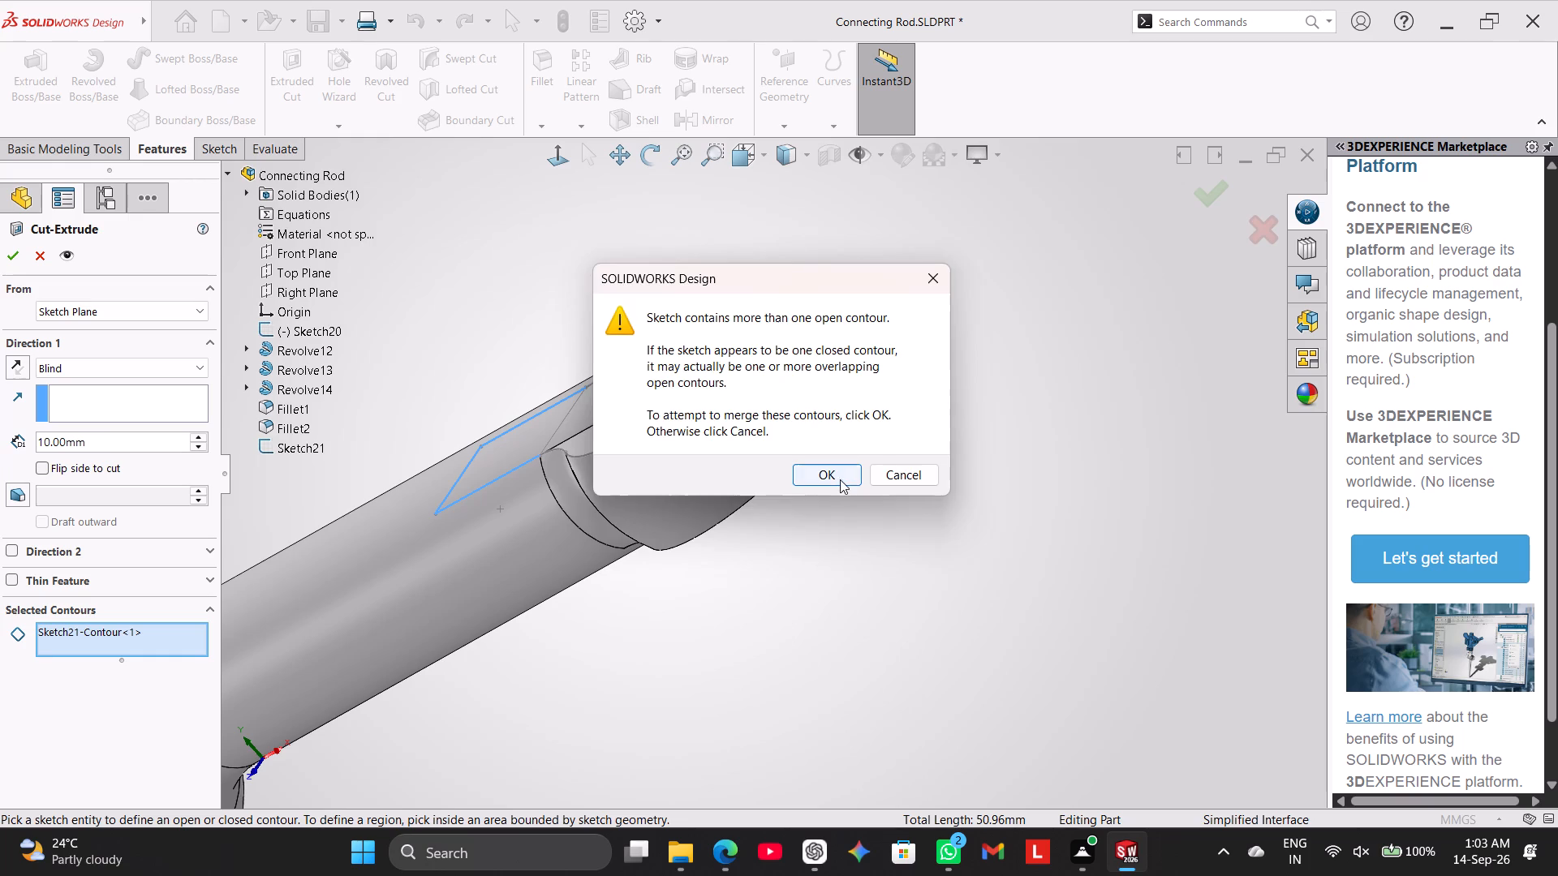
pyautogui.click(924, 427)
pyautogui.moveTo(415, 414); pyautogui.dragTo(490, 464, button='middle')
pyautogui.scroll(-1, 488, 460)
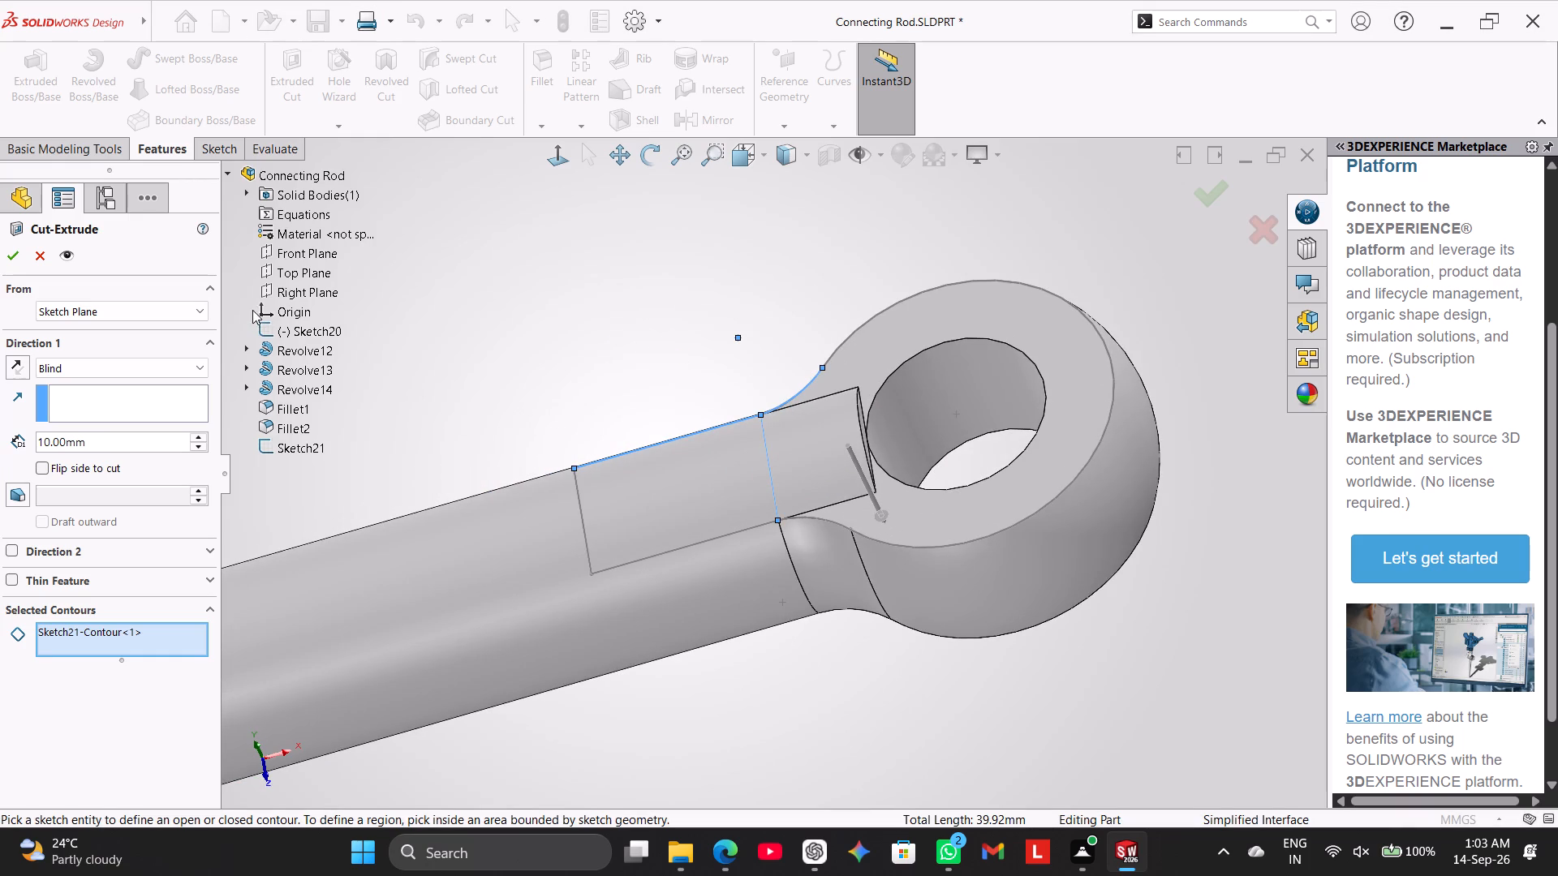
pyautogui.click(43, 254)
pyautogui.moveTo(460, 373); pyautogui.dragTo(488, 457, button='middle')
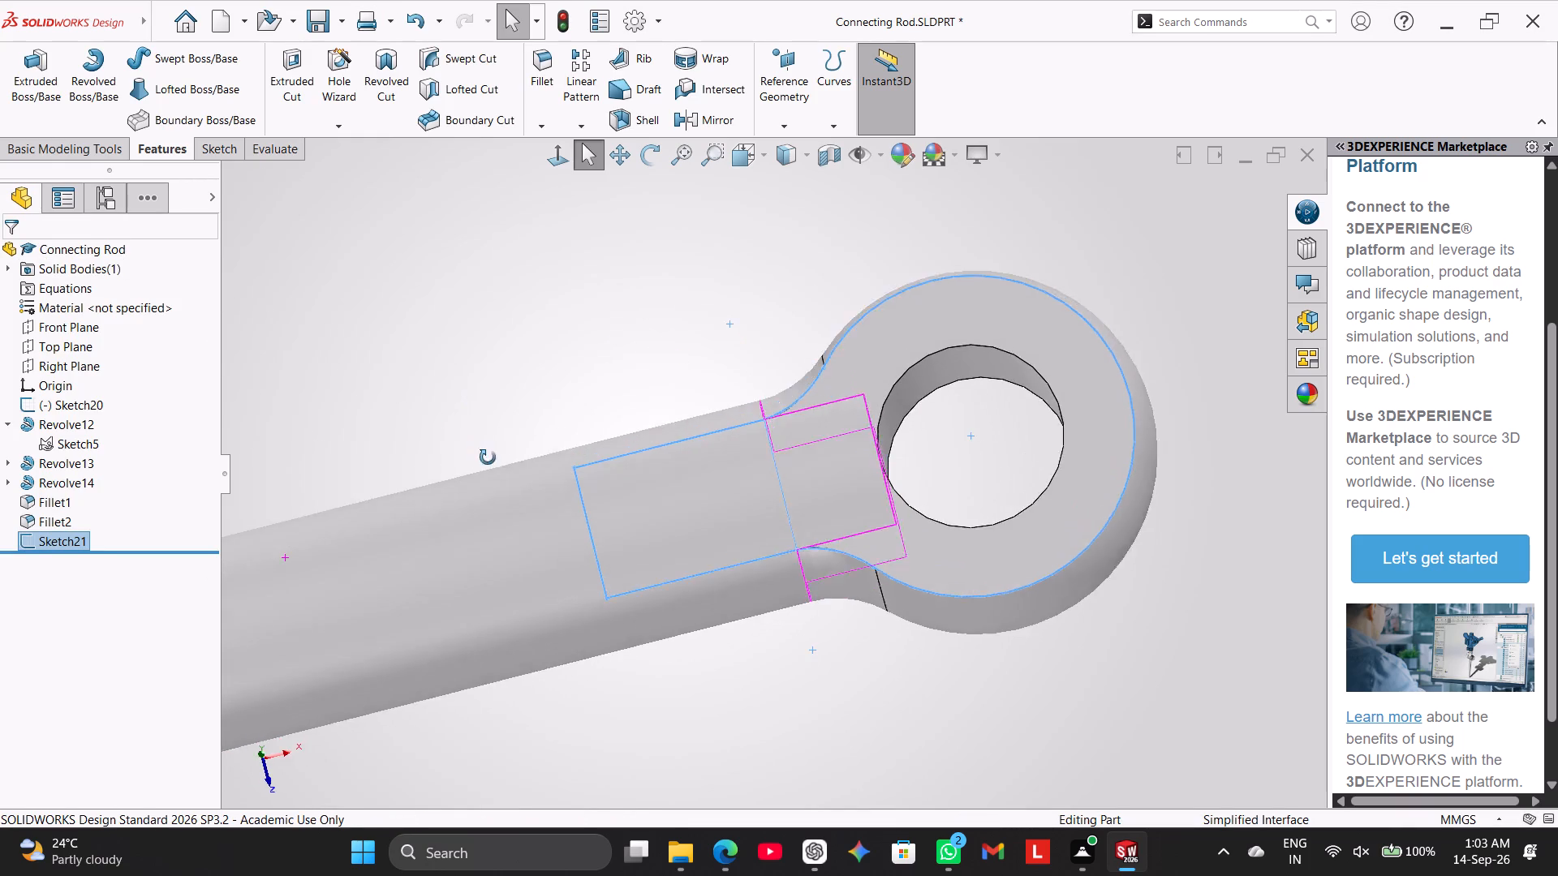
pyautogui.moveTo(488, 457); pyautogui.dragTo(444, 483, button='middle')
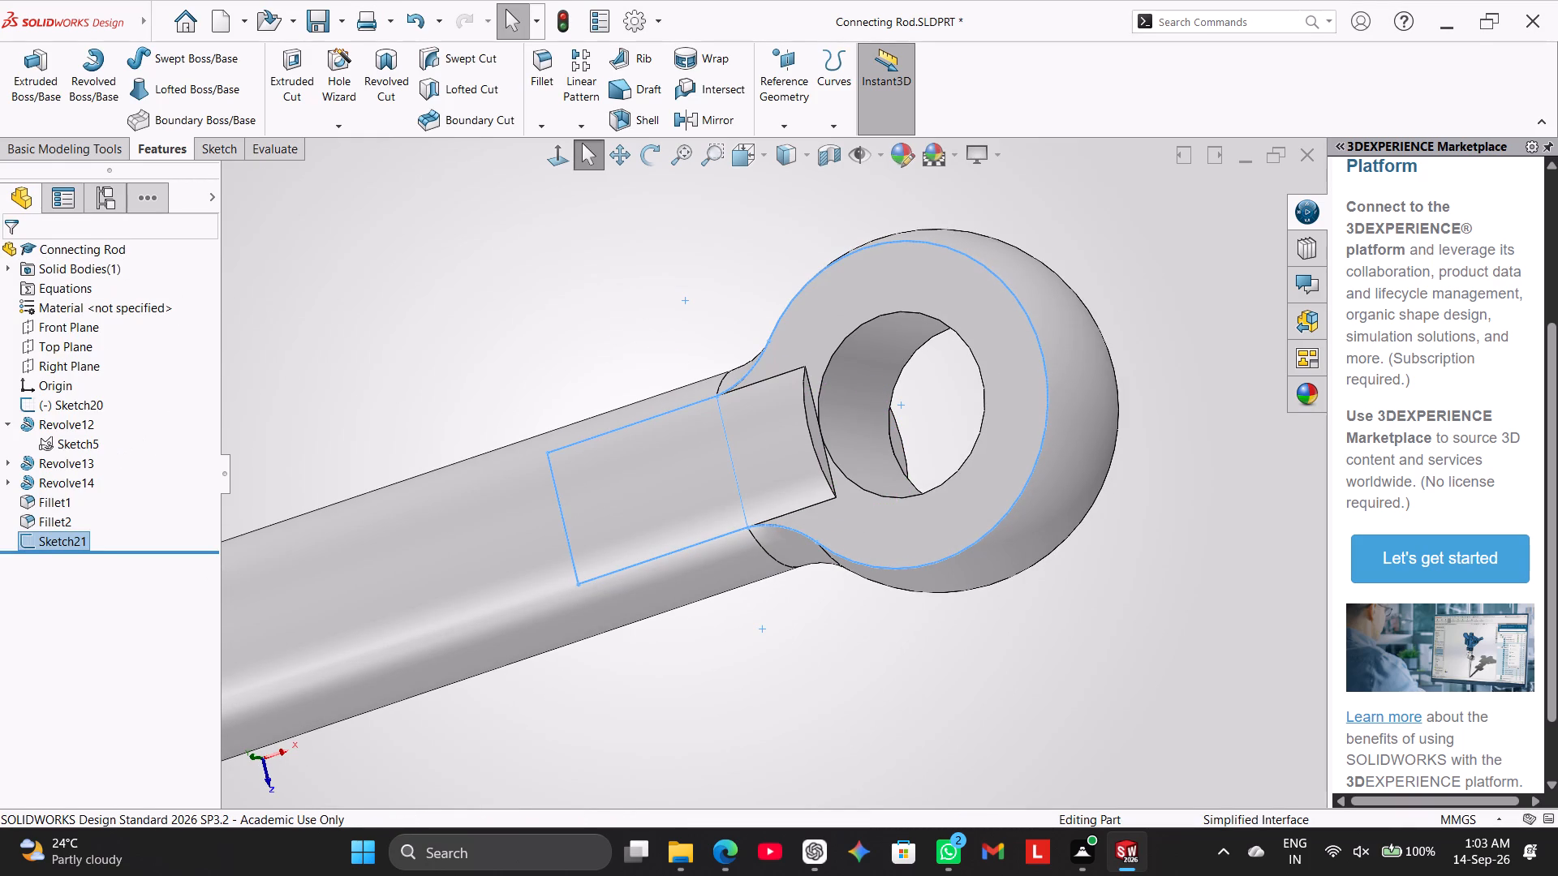
# Reopen the shank and eye profile sketch and delete the vertical line joining the points where the arcs begin.
pyautogui.click(199, 150)
pyautogui.click(27, 81)
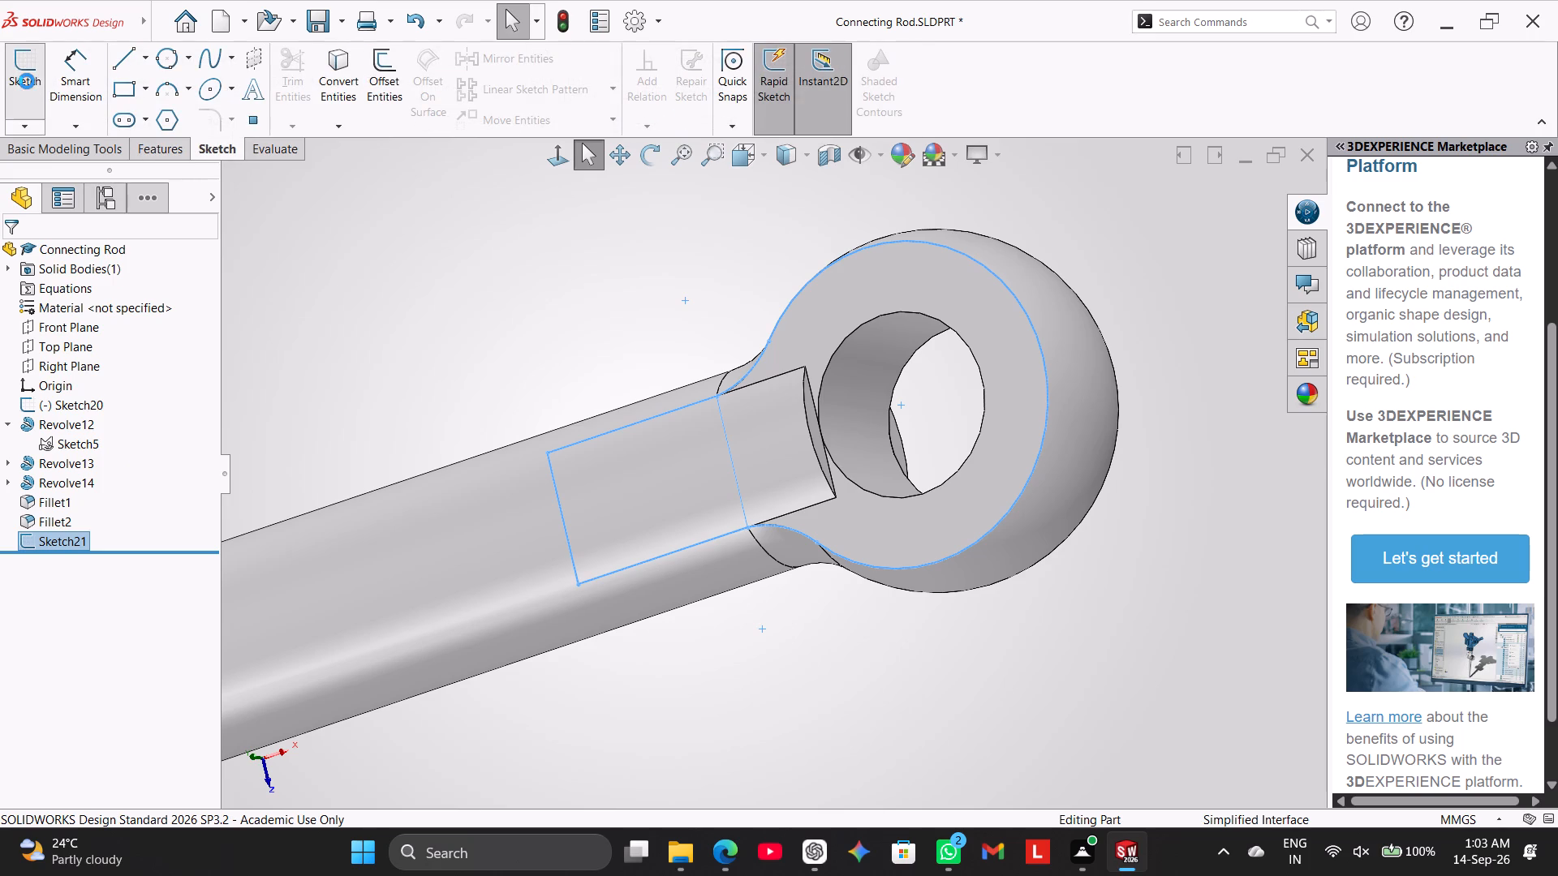
pyautogui.scroll(-4, 1232, 458)
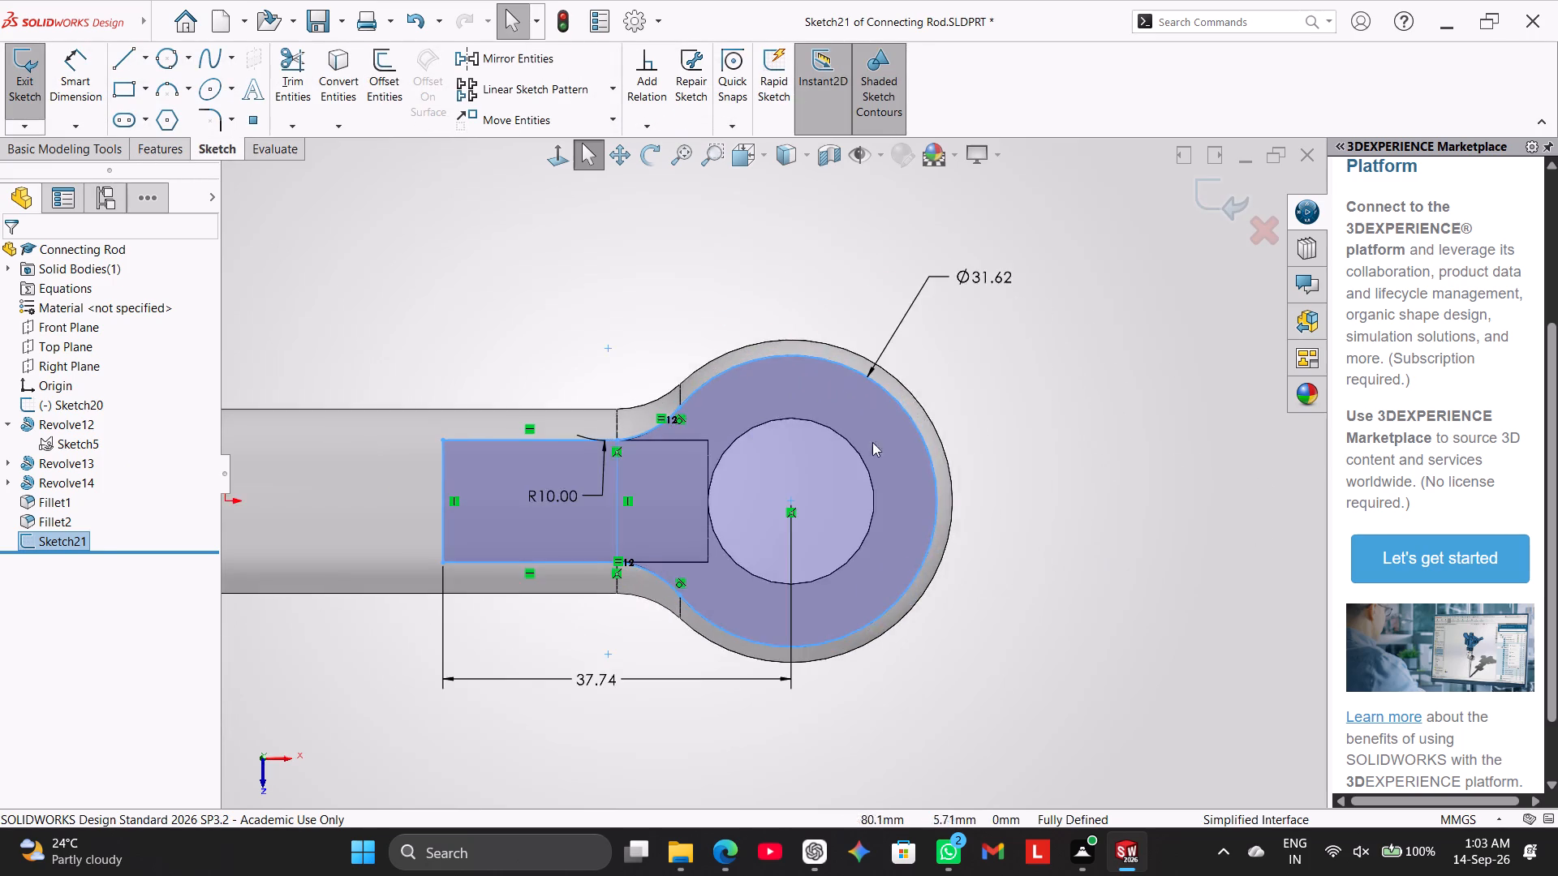
pyautogui.scroll(-2, 581, 422)
pyautogui.scroll(2, 632, 466)
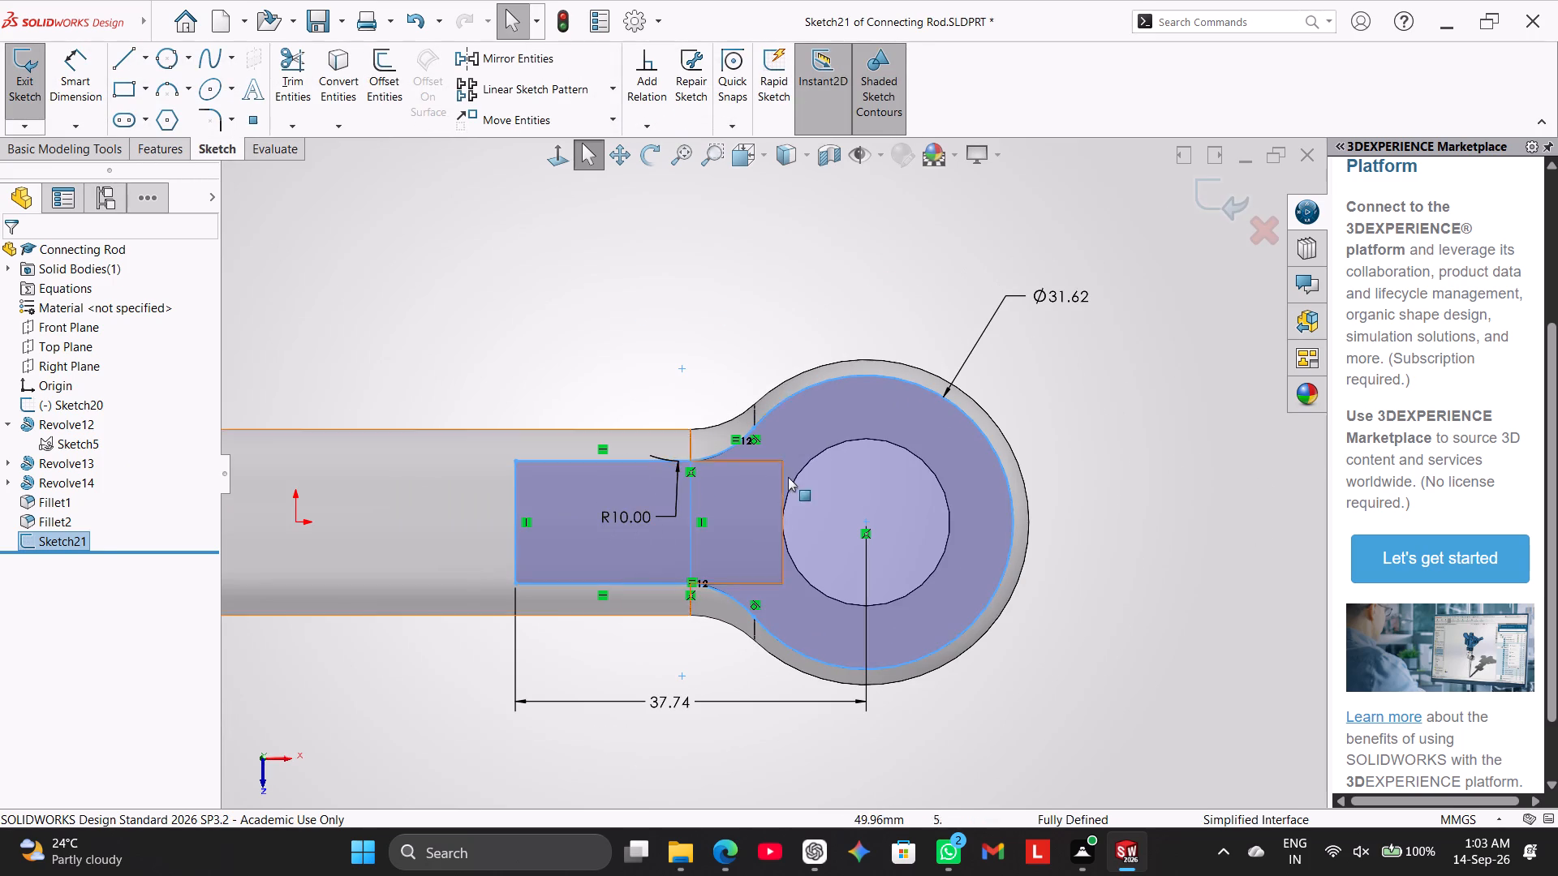
pyautogui.scroll(-3, 861, 509)
pyautogui.scroll(2, 630, 469)
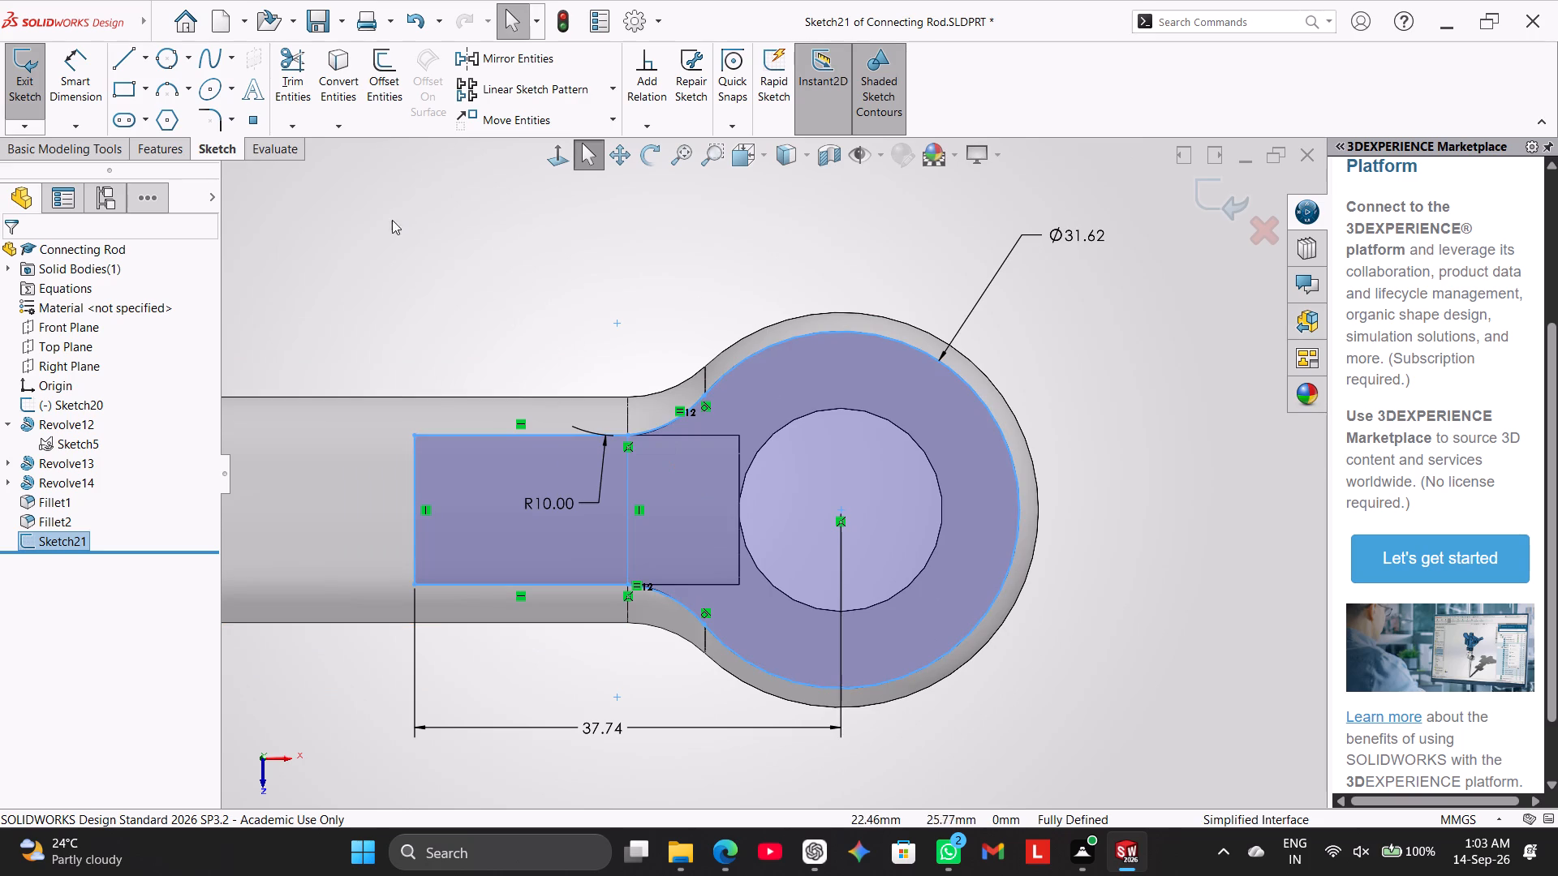
pyautogui.rightClick(630, 477)
pyautogui.click(687, 721)
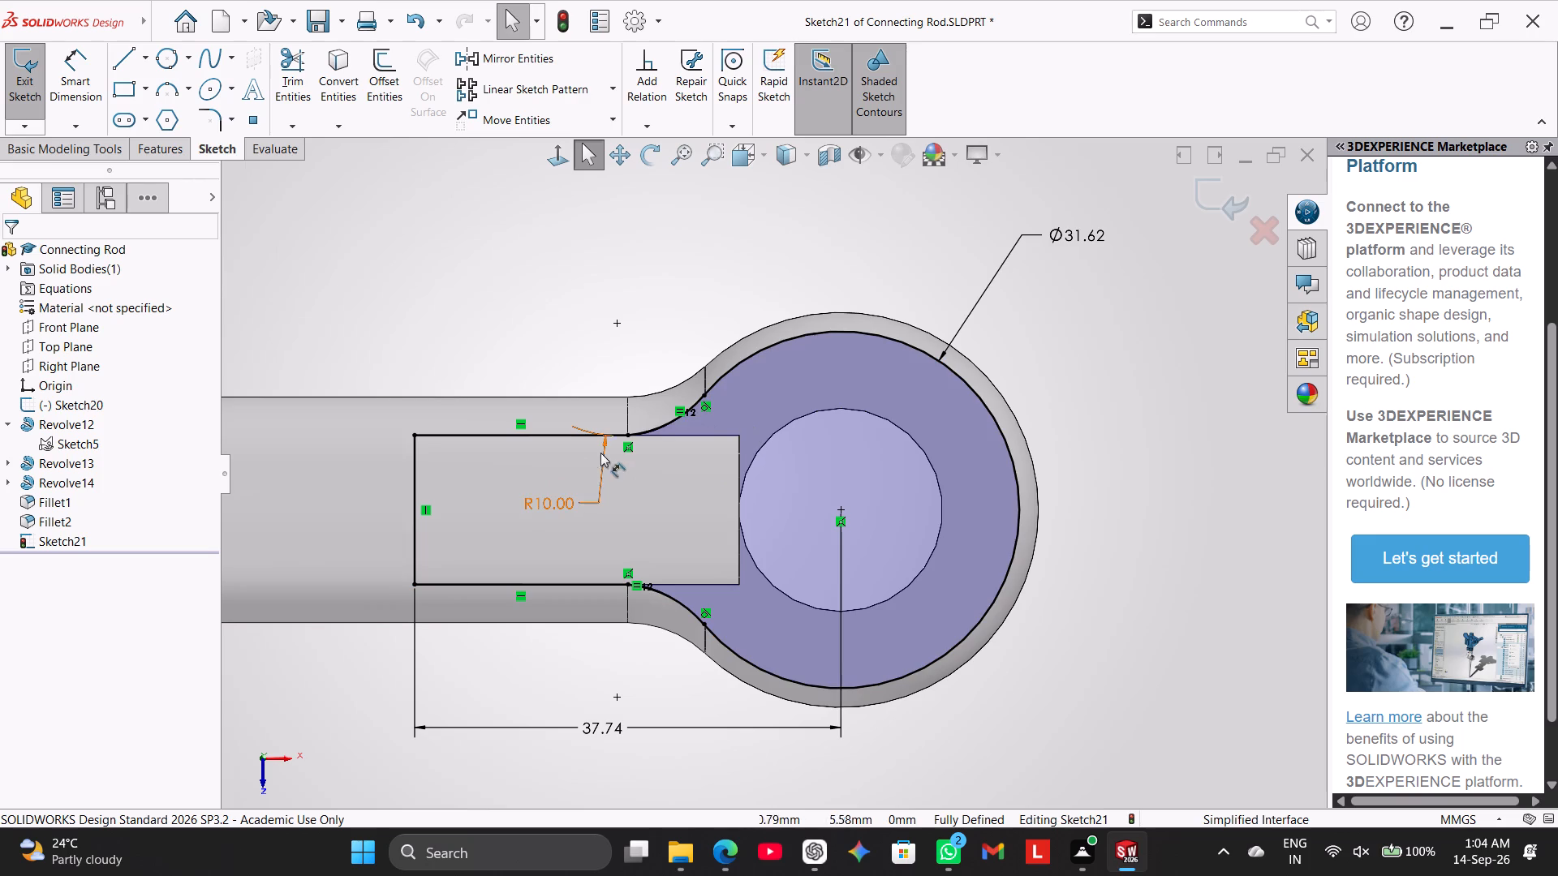
pyautogui.click(527, 271)
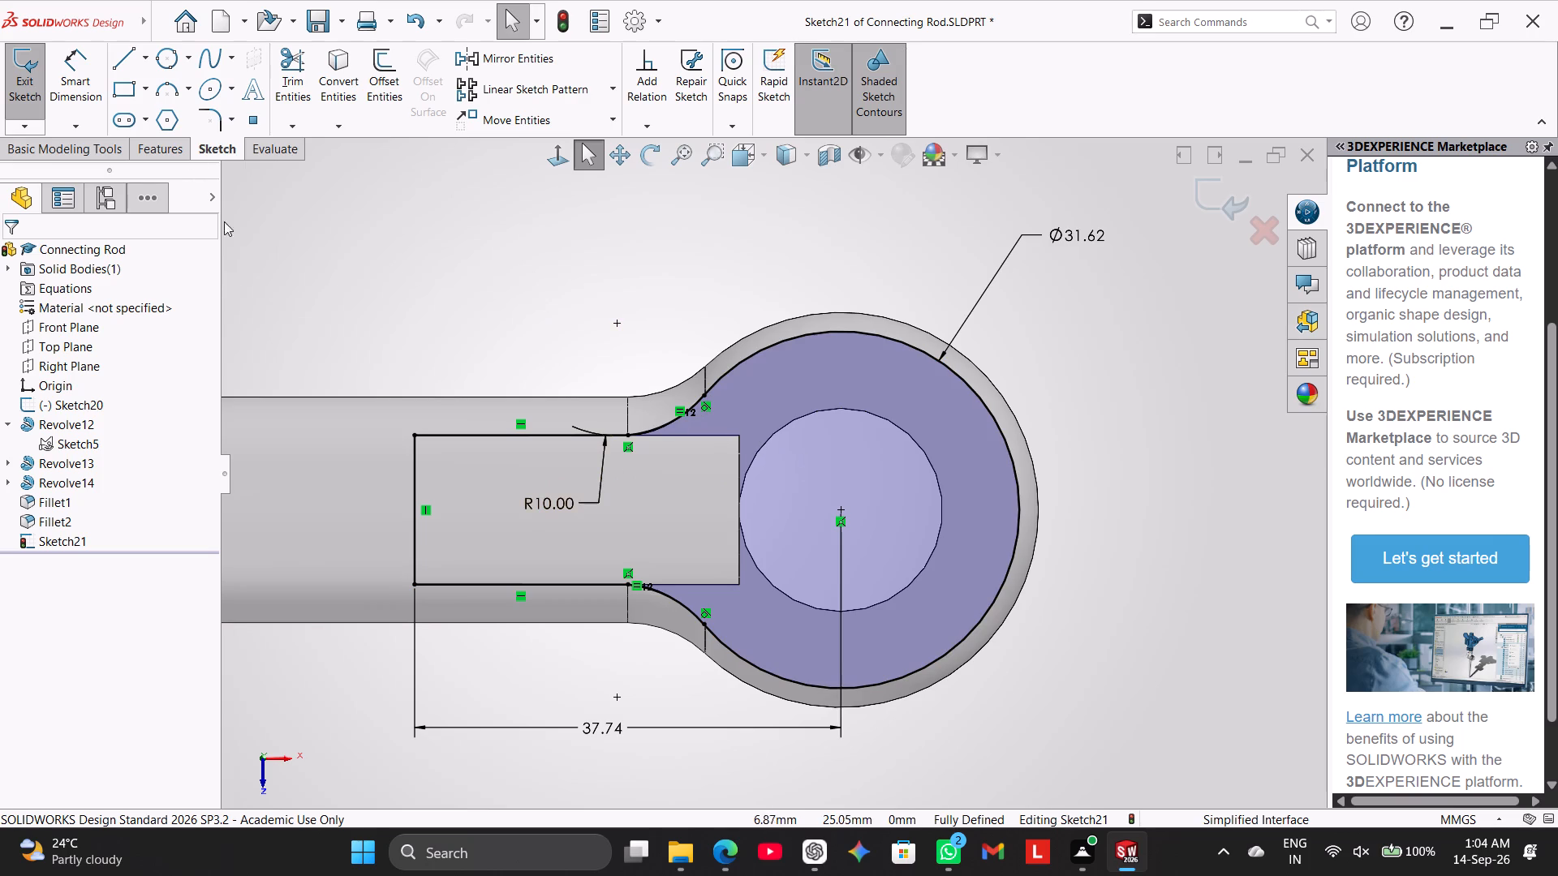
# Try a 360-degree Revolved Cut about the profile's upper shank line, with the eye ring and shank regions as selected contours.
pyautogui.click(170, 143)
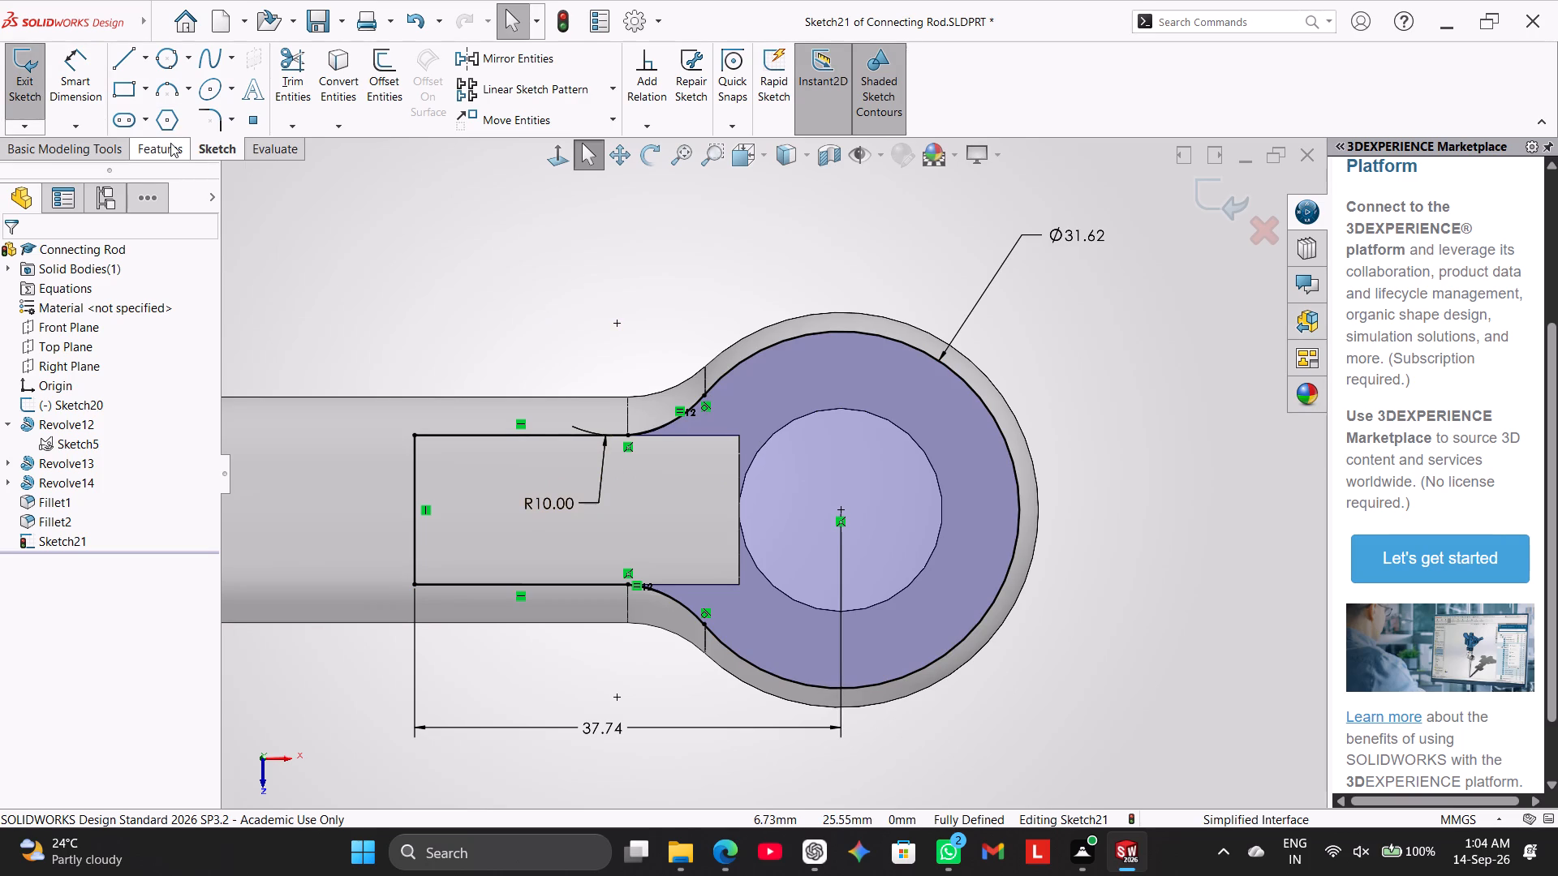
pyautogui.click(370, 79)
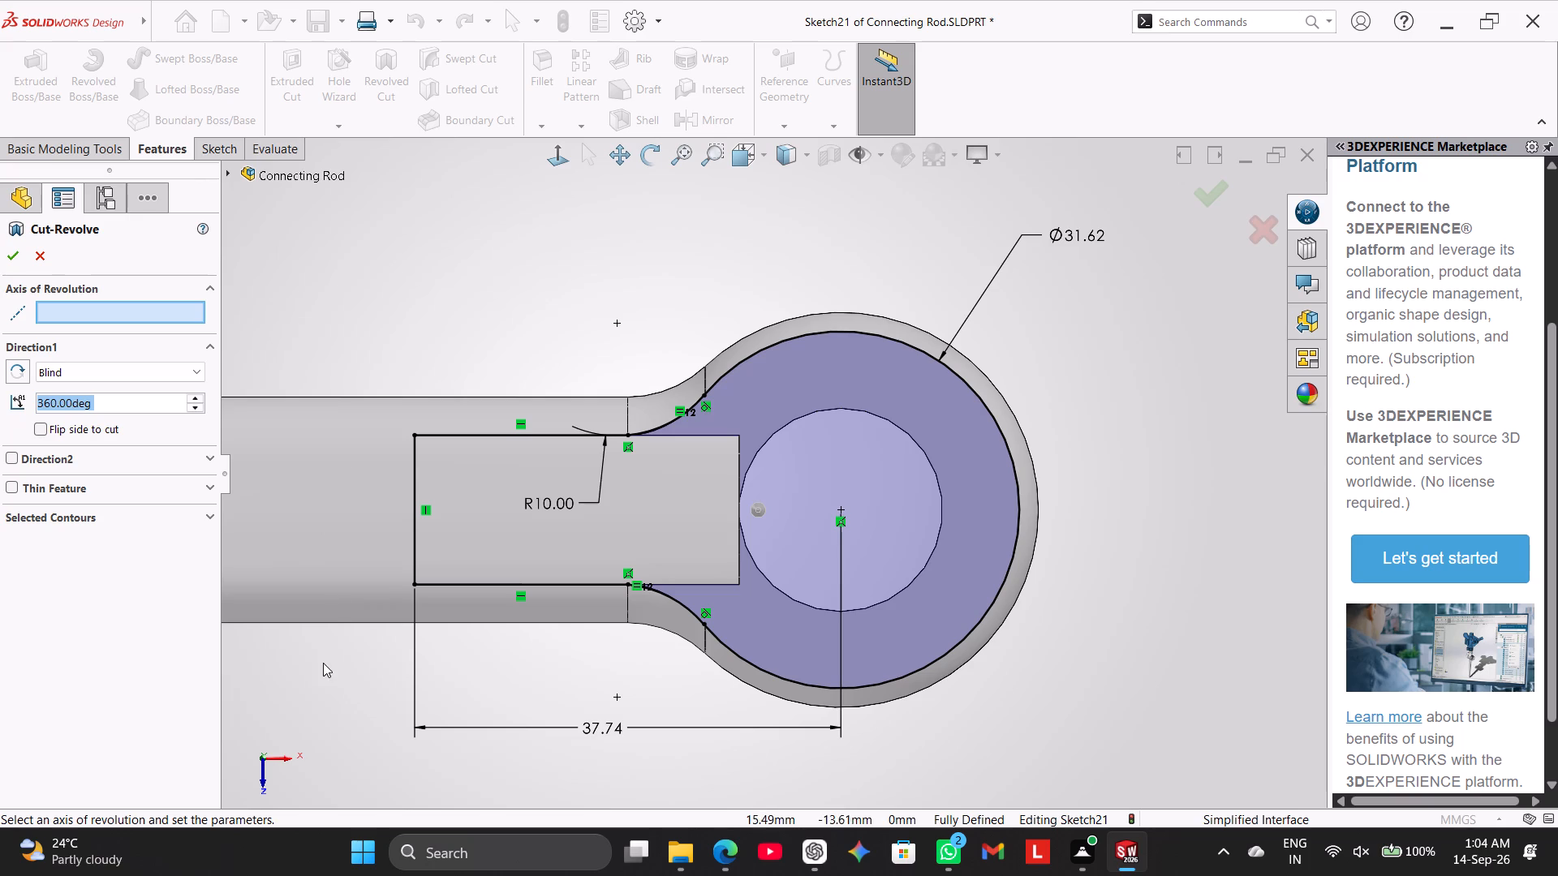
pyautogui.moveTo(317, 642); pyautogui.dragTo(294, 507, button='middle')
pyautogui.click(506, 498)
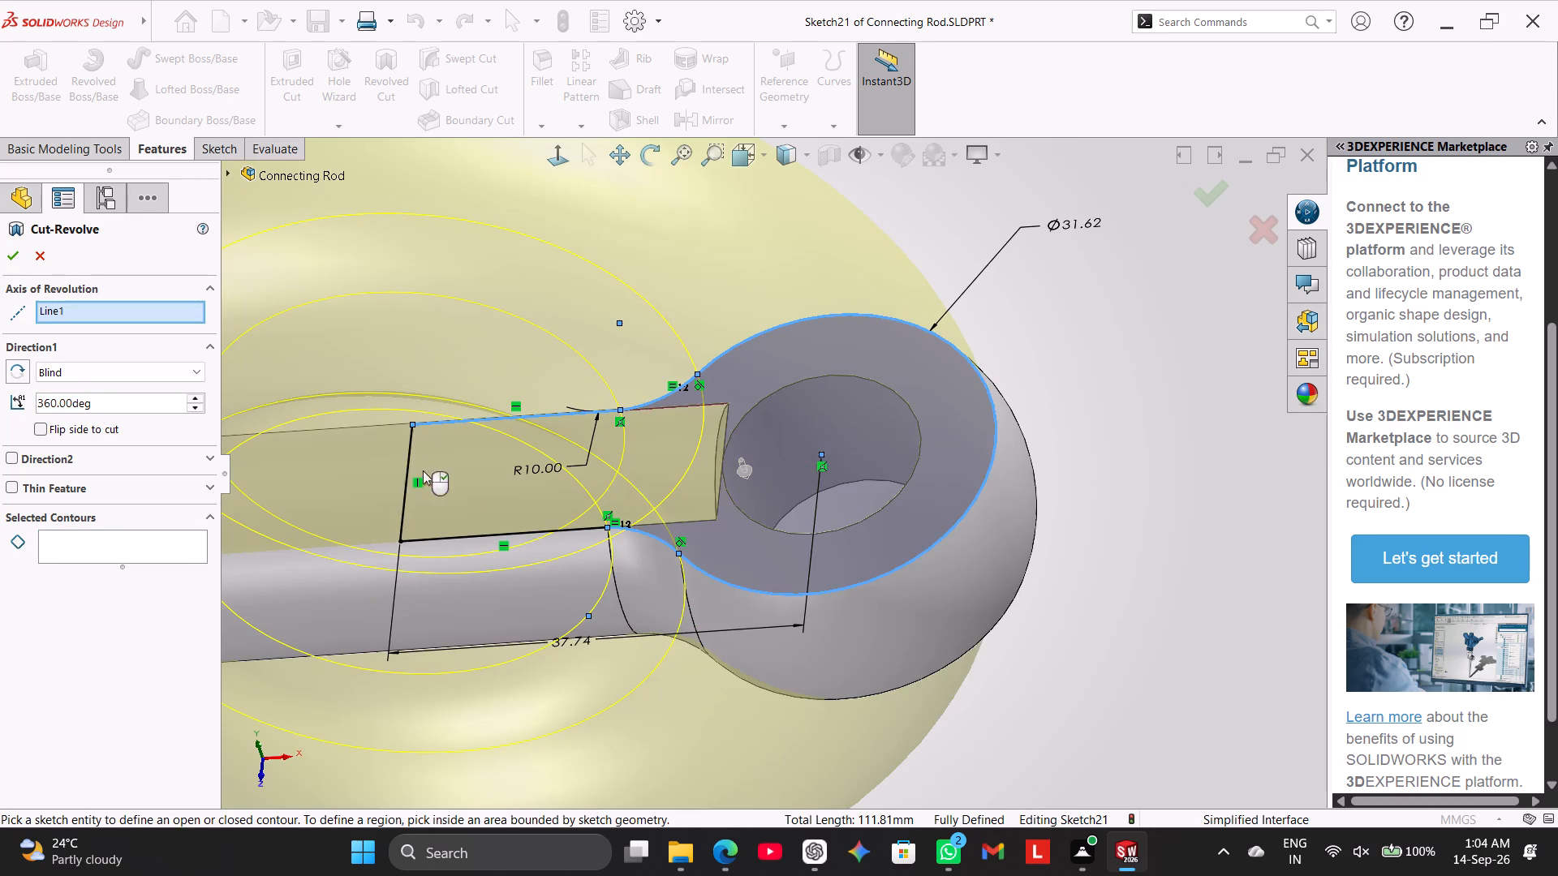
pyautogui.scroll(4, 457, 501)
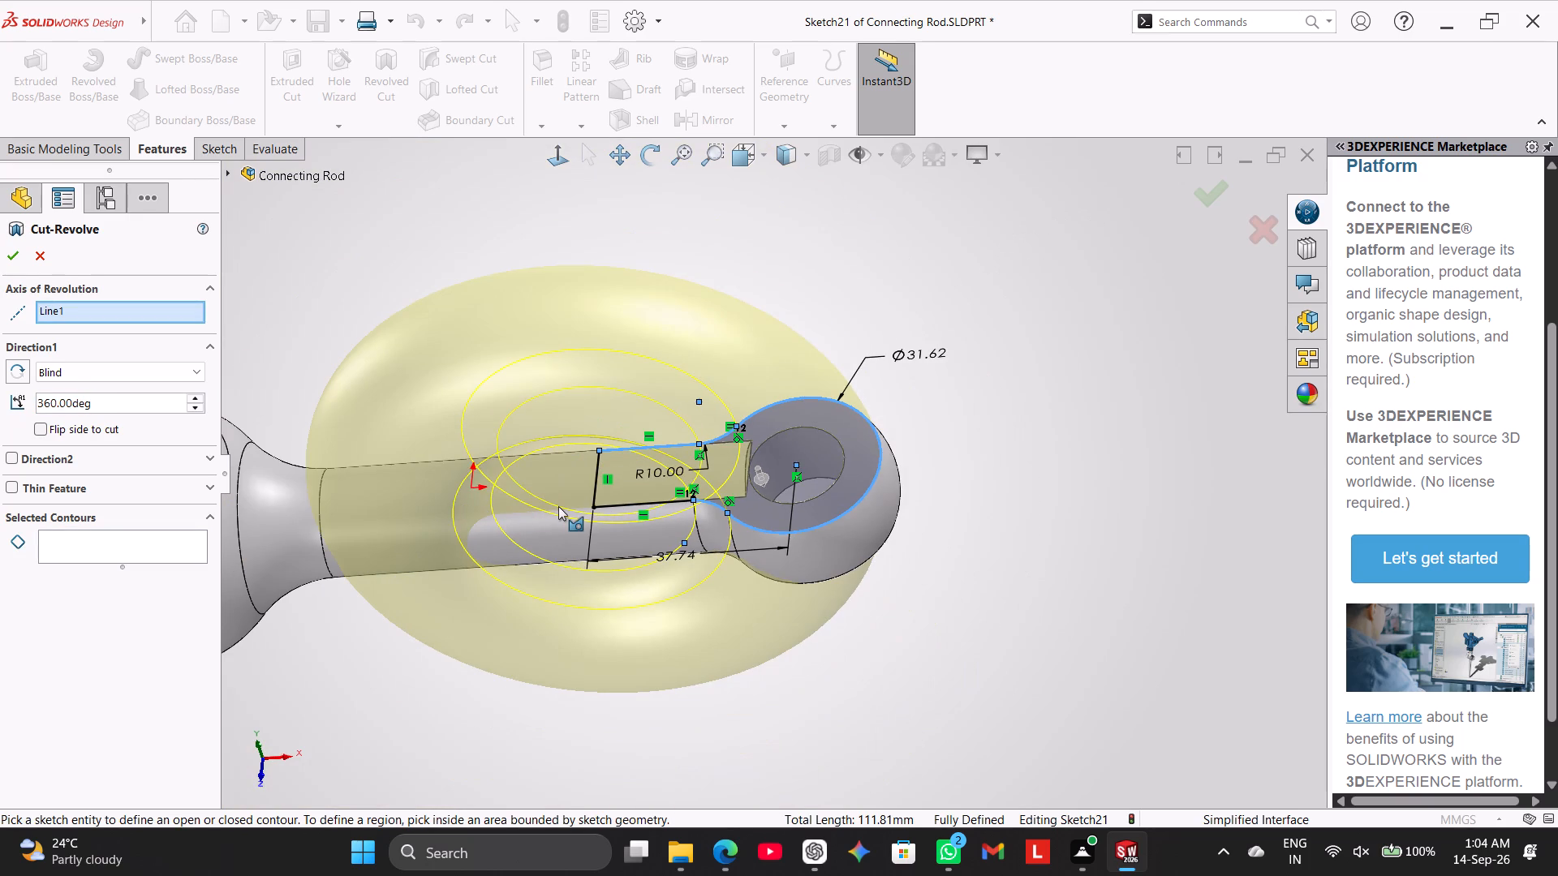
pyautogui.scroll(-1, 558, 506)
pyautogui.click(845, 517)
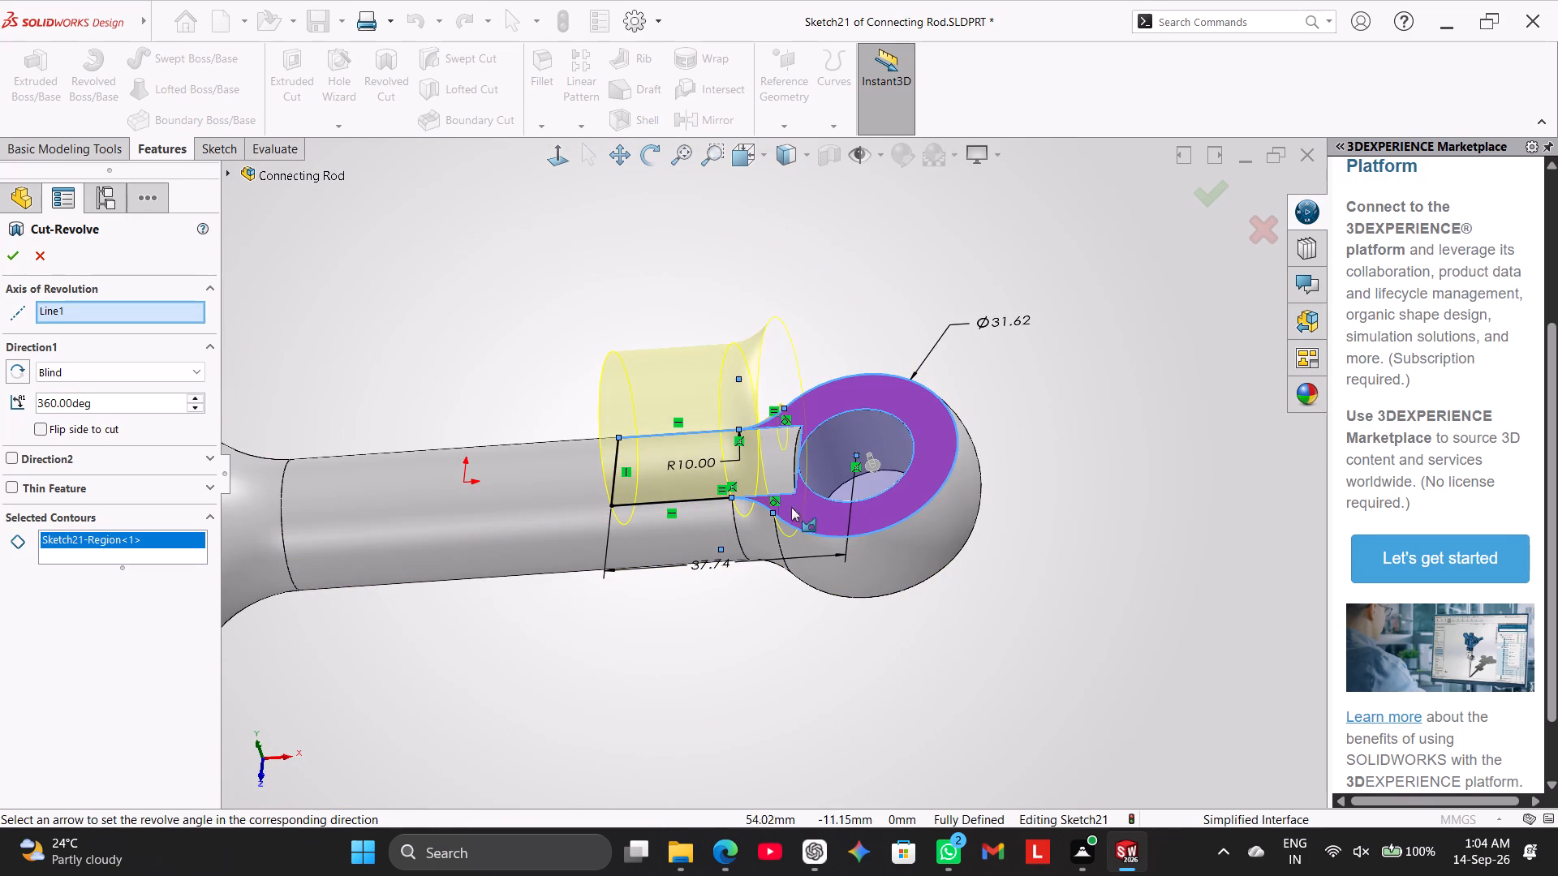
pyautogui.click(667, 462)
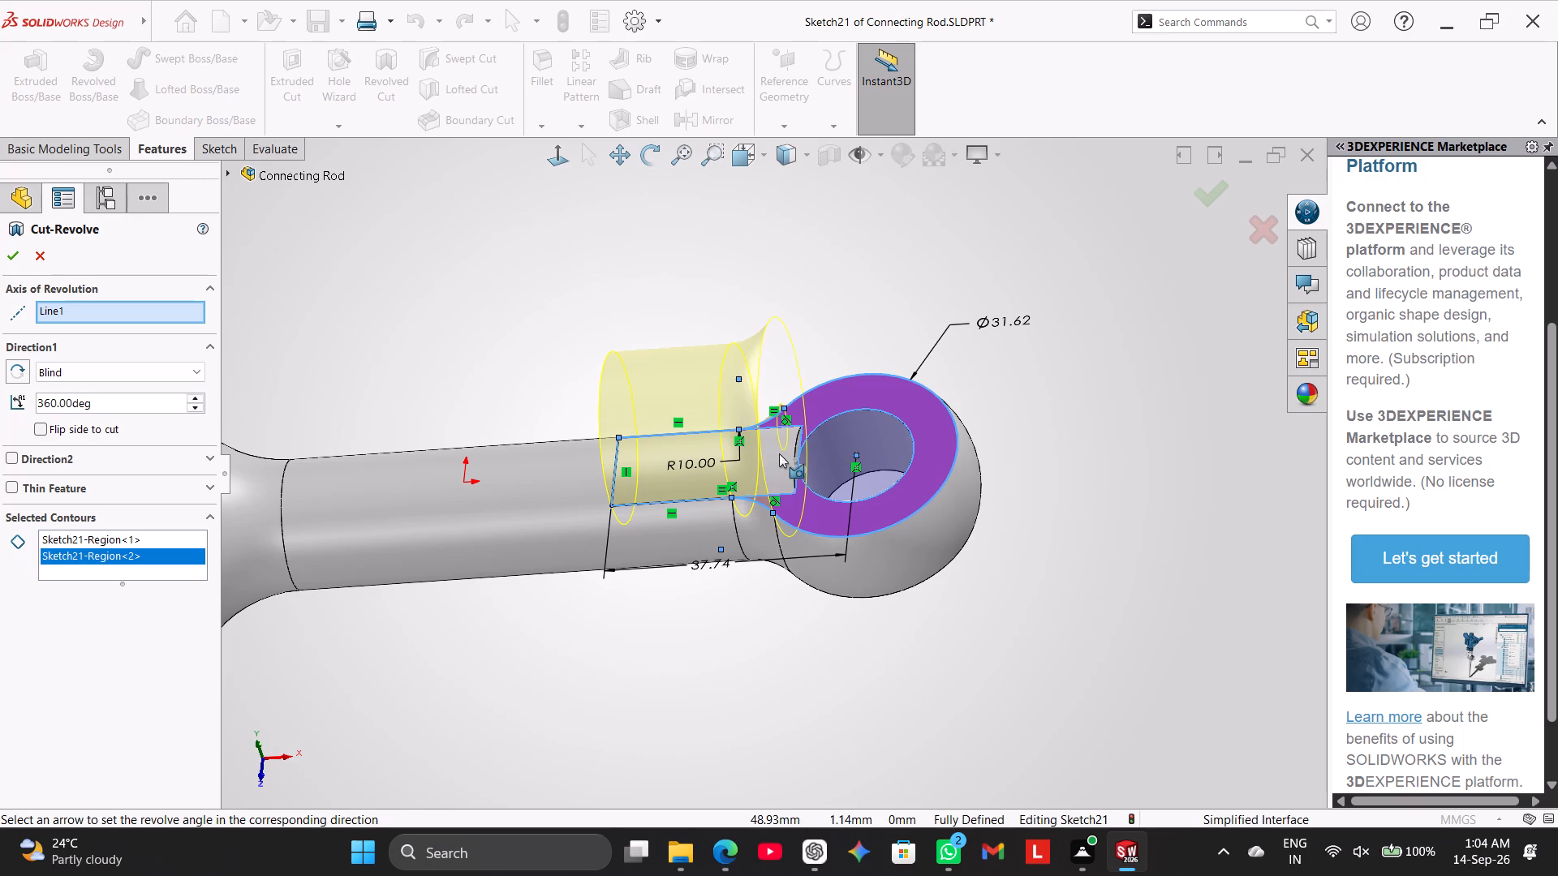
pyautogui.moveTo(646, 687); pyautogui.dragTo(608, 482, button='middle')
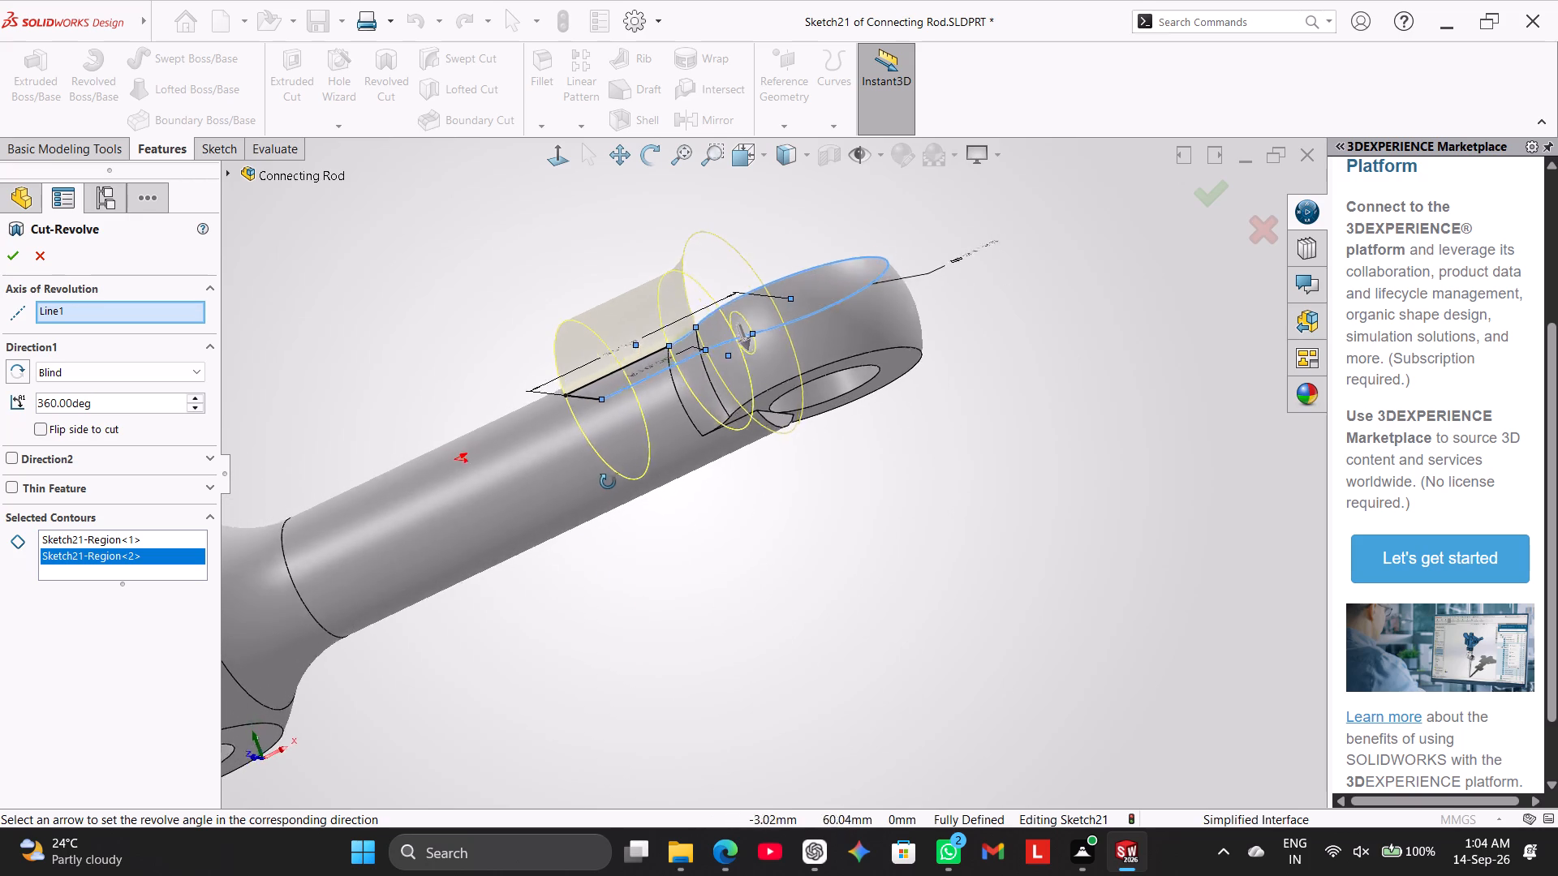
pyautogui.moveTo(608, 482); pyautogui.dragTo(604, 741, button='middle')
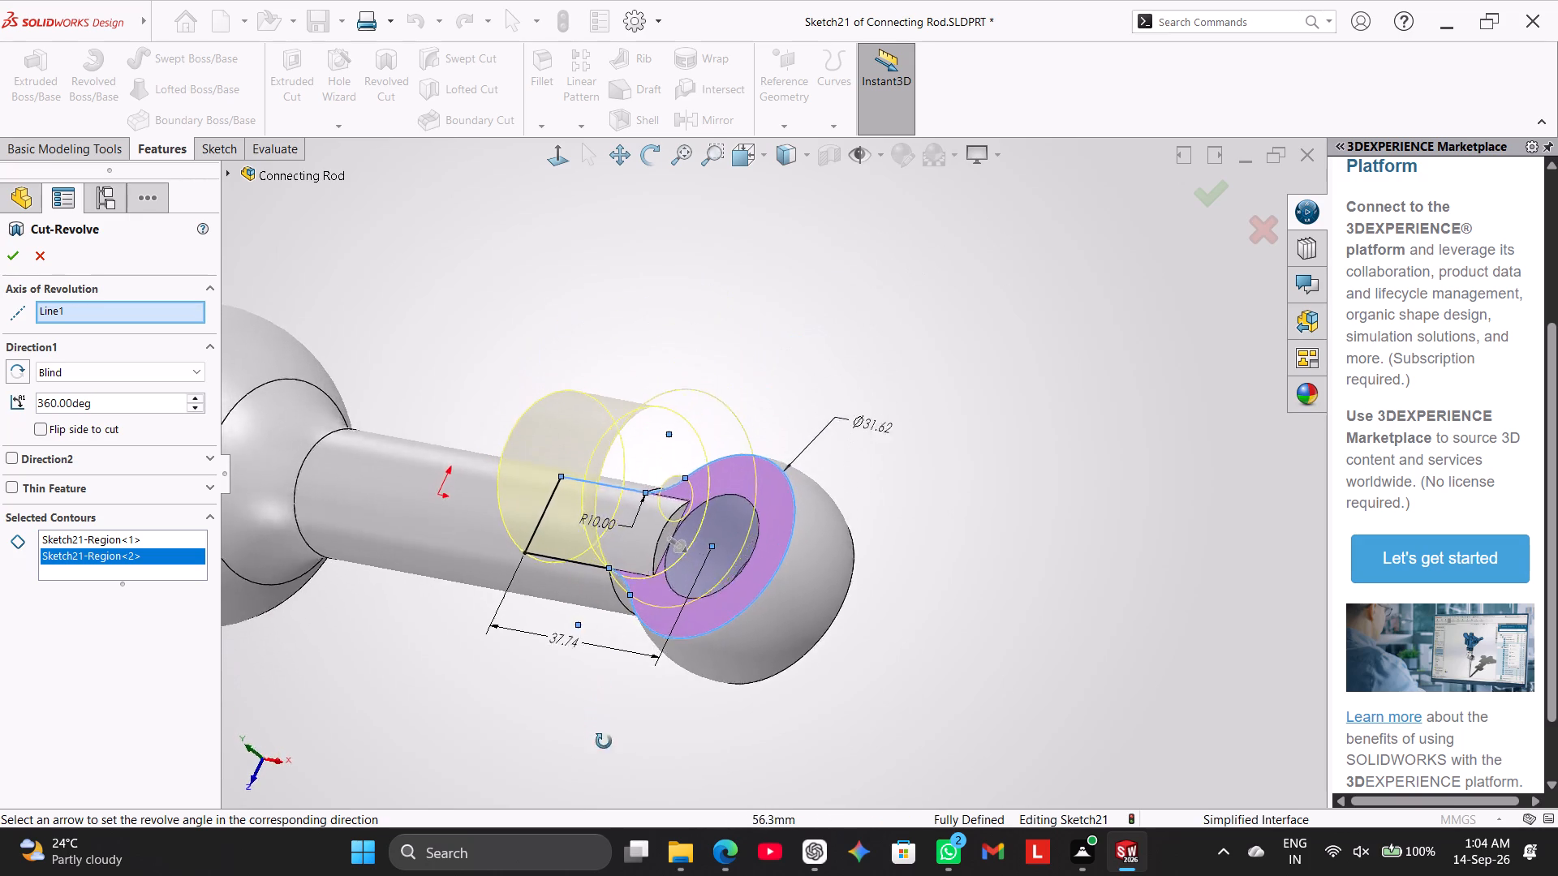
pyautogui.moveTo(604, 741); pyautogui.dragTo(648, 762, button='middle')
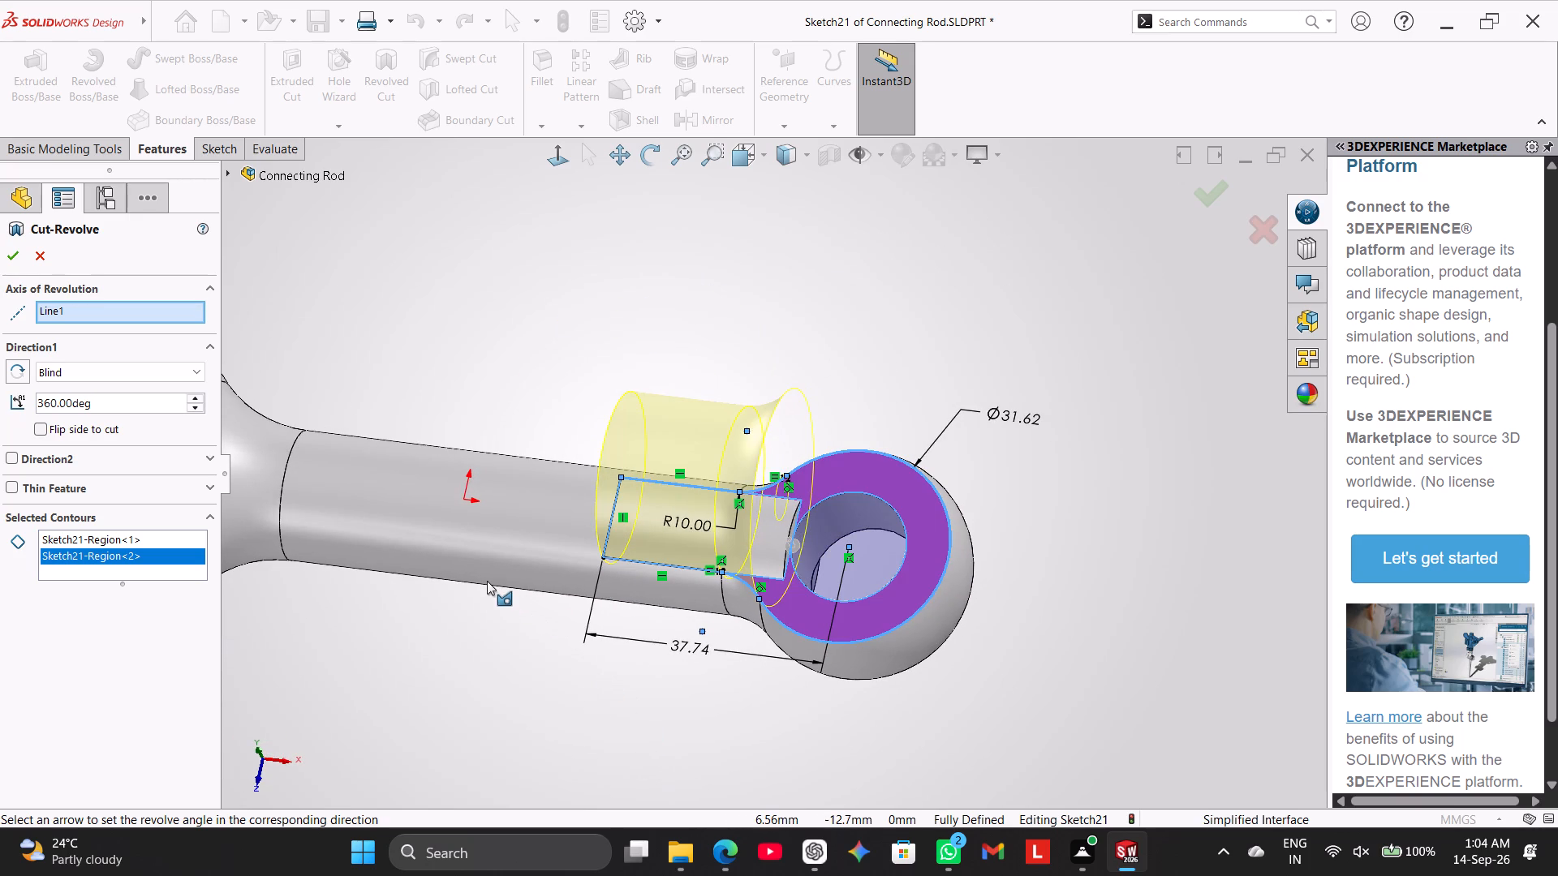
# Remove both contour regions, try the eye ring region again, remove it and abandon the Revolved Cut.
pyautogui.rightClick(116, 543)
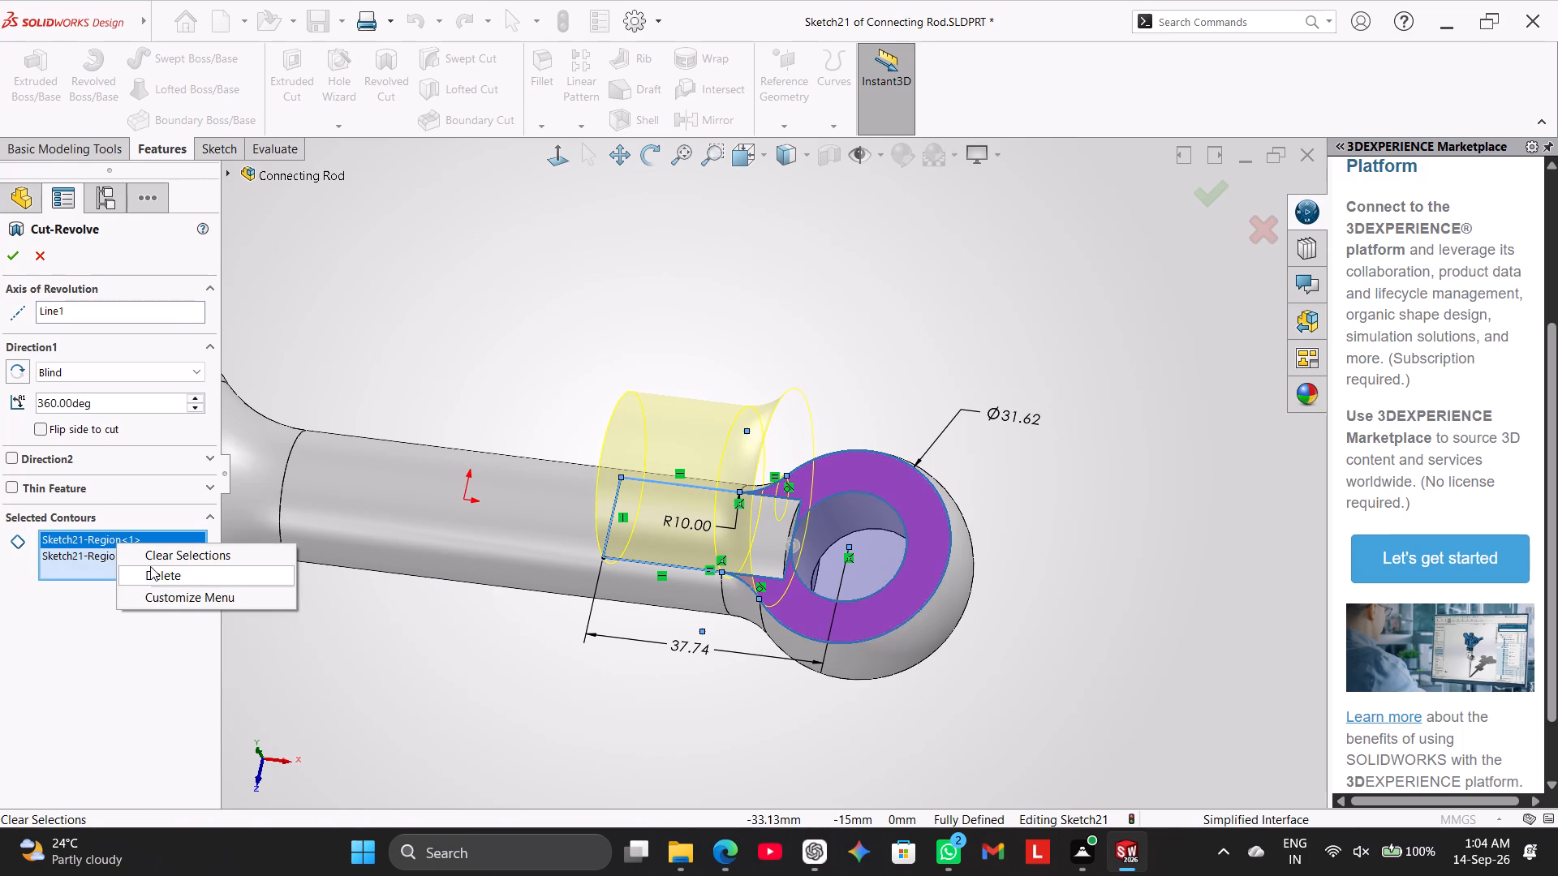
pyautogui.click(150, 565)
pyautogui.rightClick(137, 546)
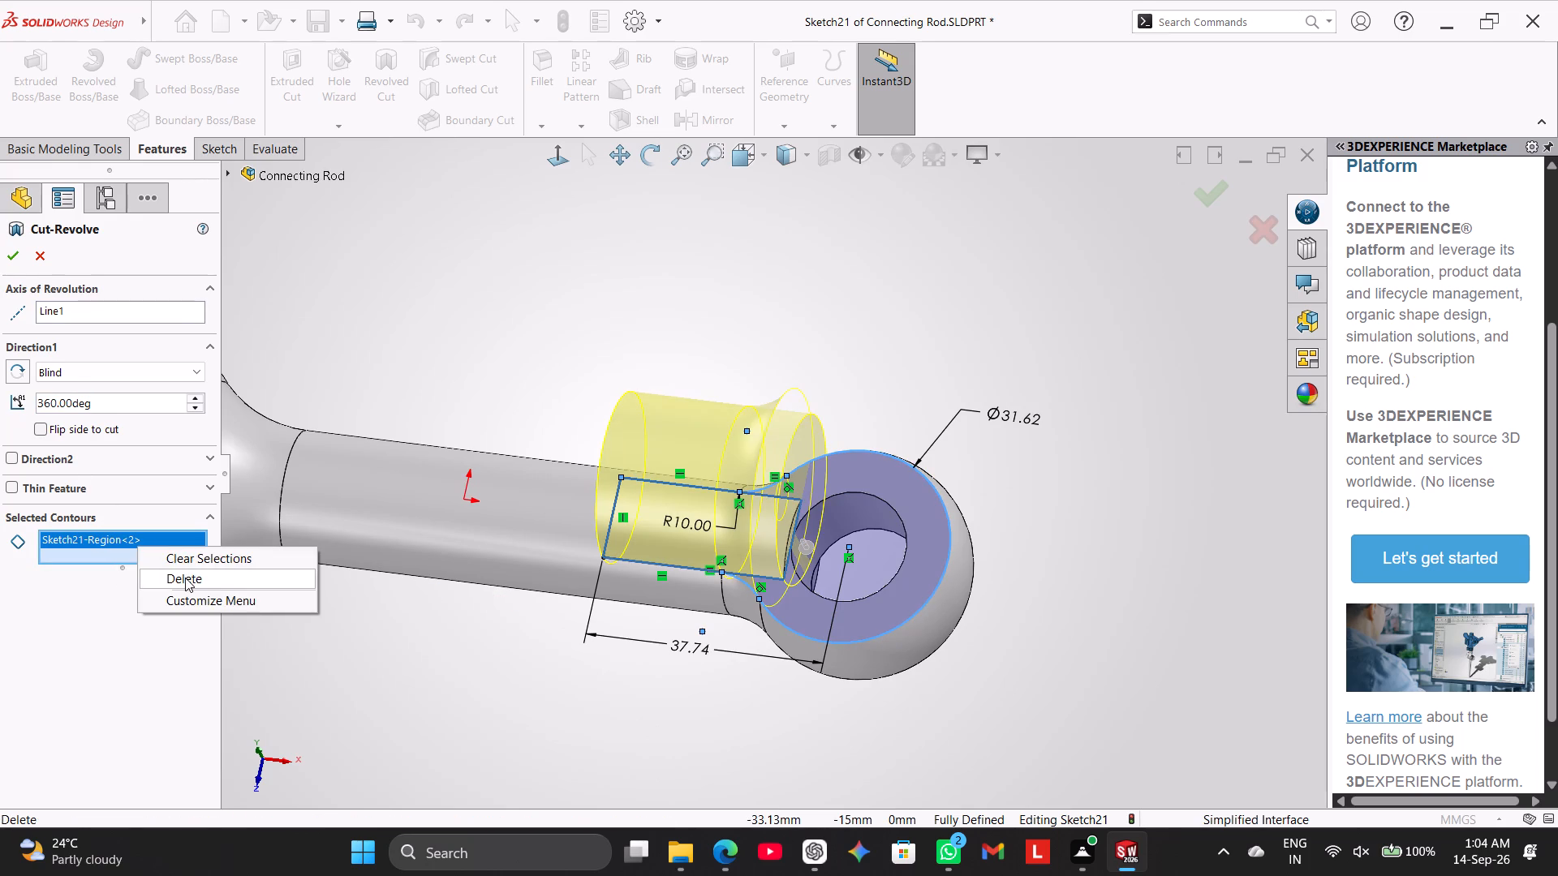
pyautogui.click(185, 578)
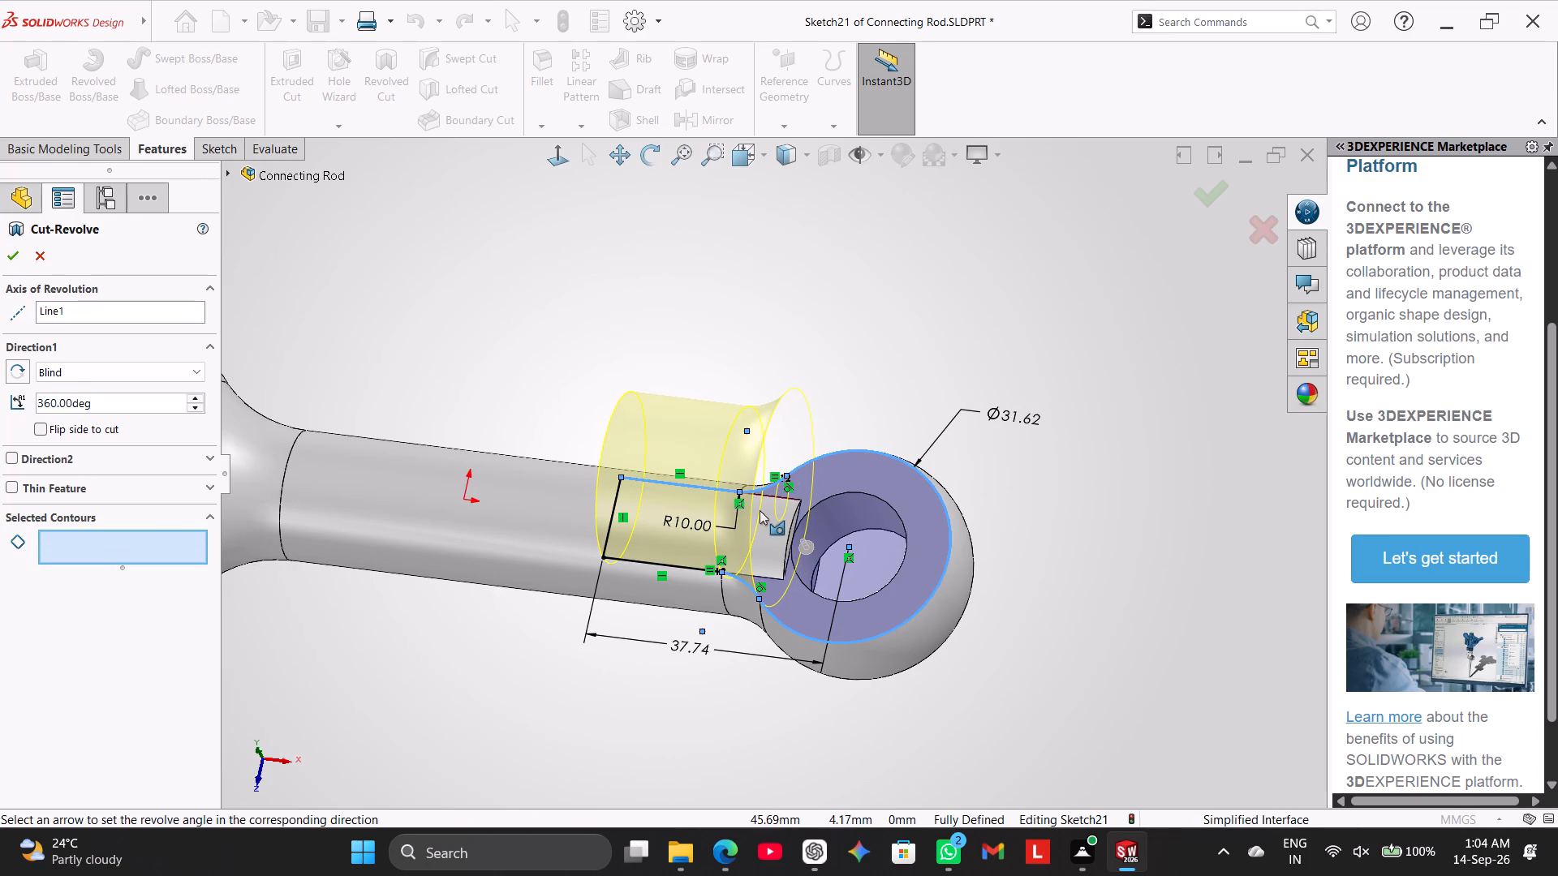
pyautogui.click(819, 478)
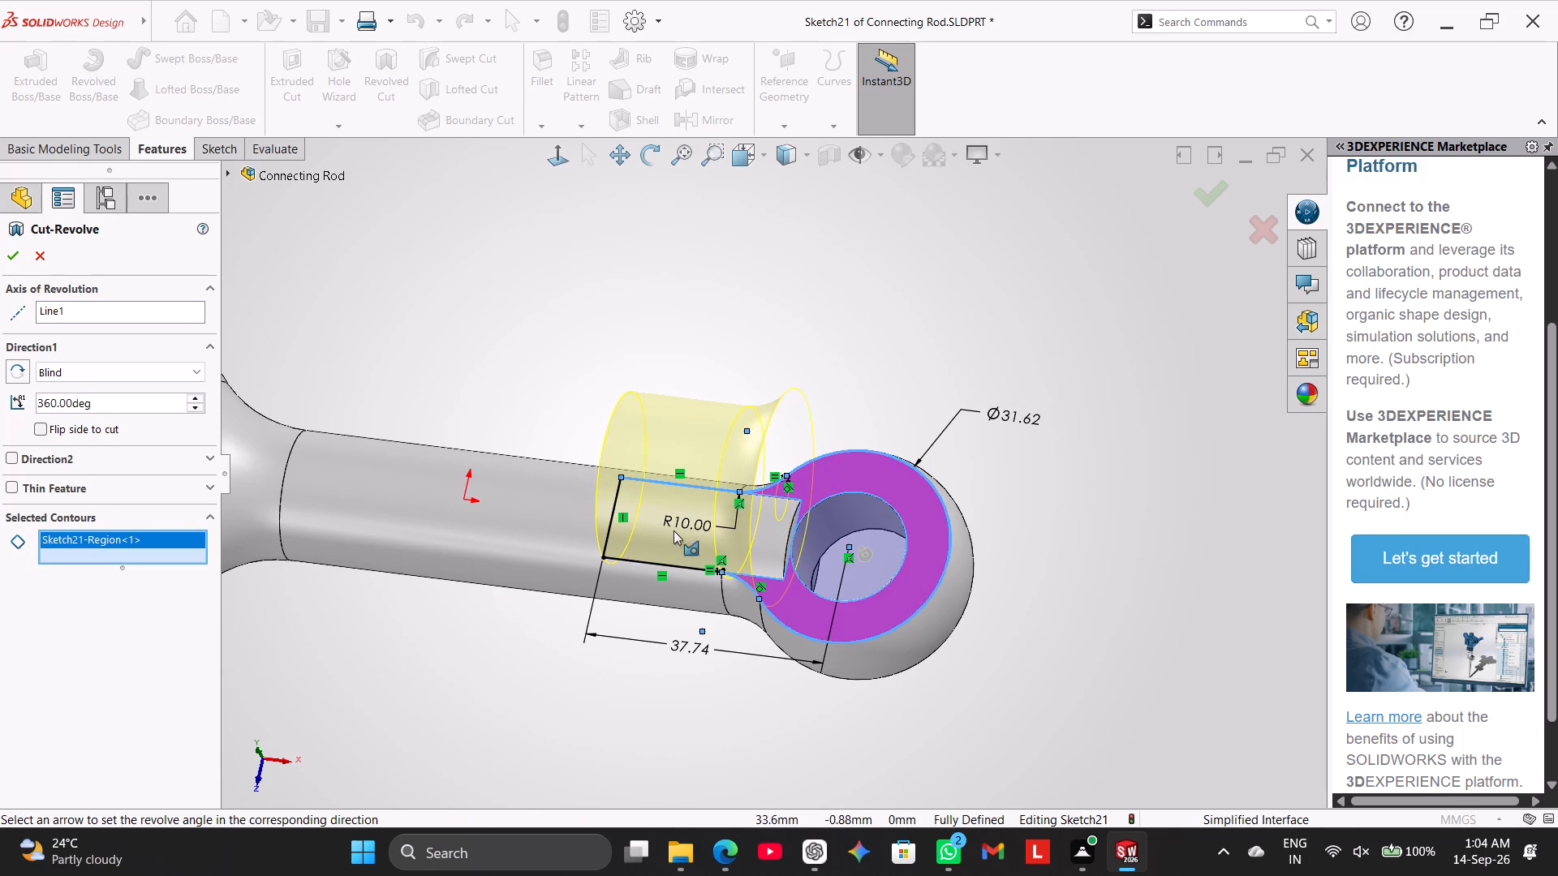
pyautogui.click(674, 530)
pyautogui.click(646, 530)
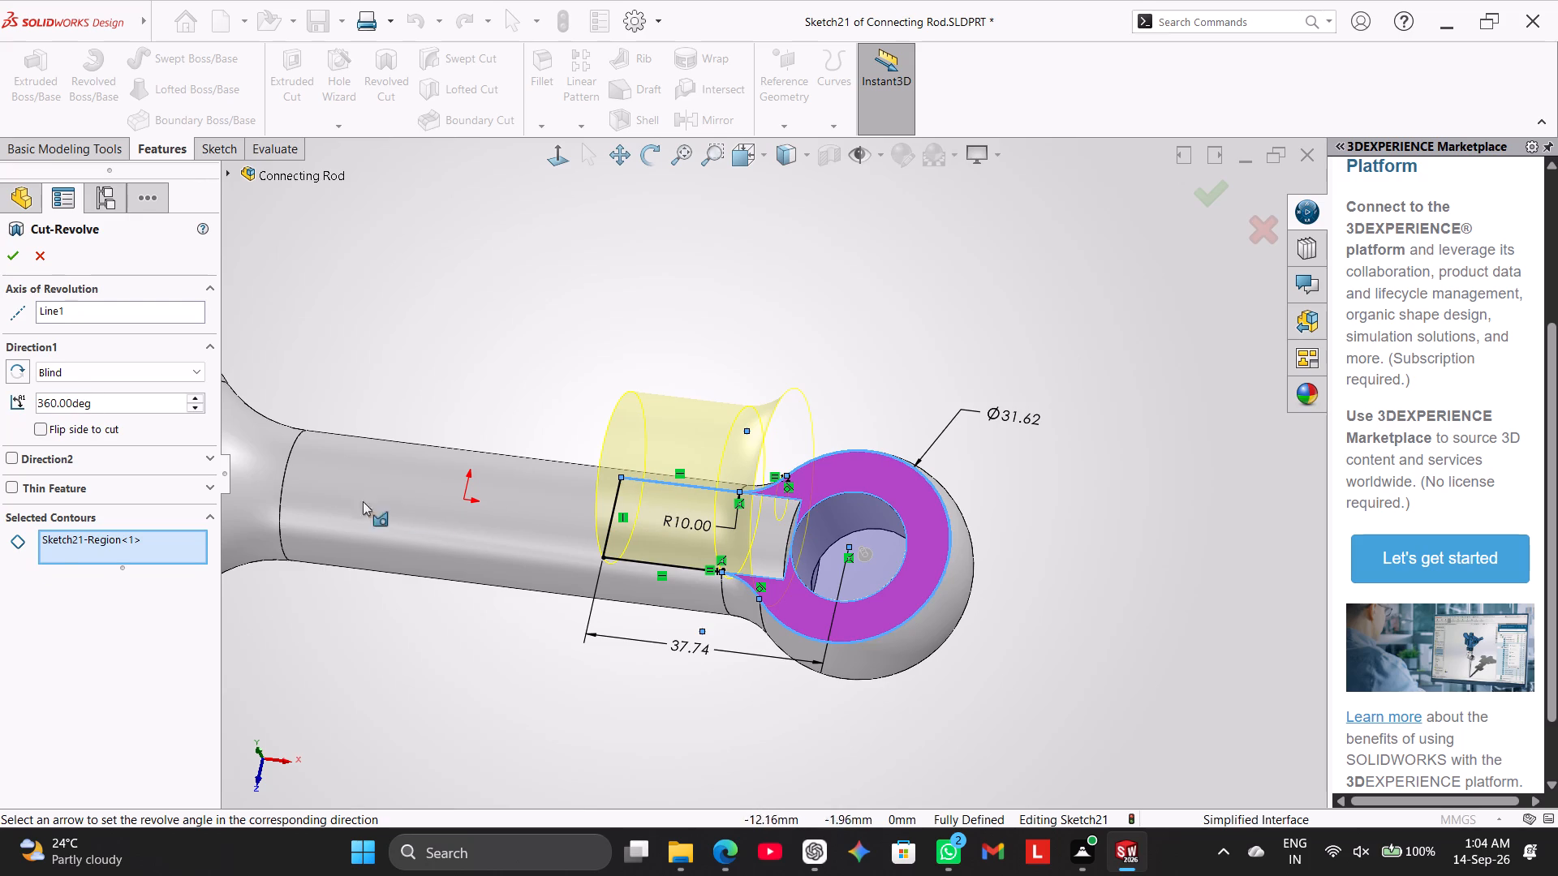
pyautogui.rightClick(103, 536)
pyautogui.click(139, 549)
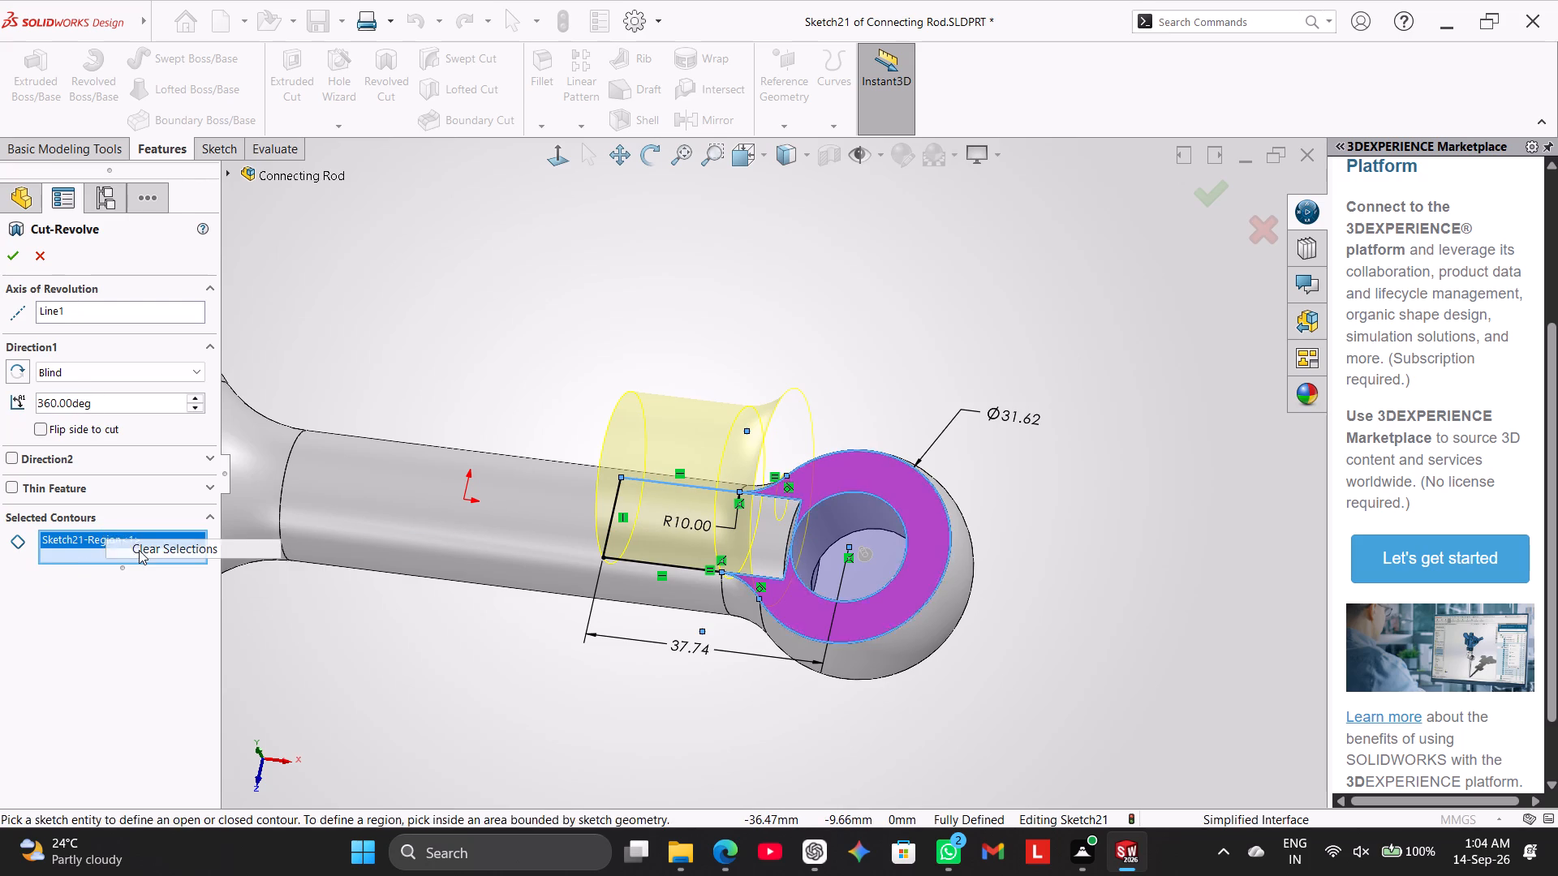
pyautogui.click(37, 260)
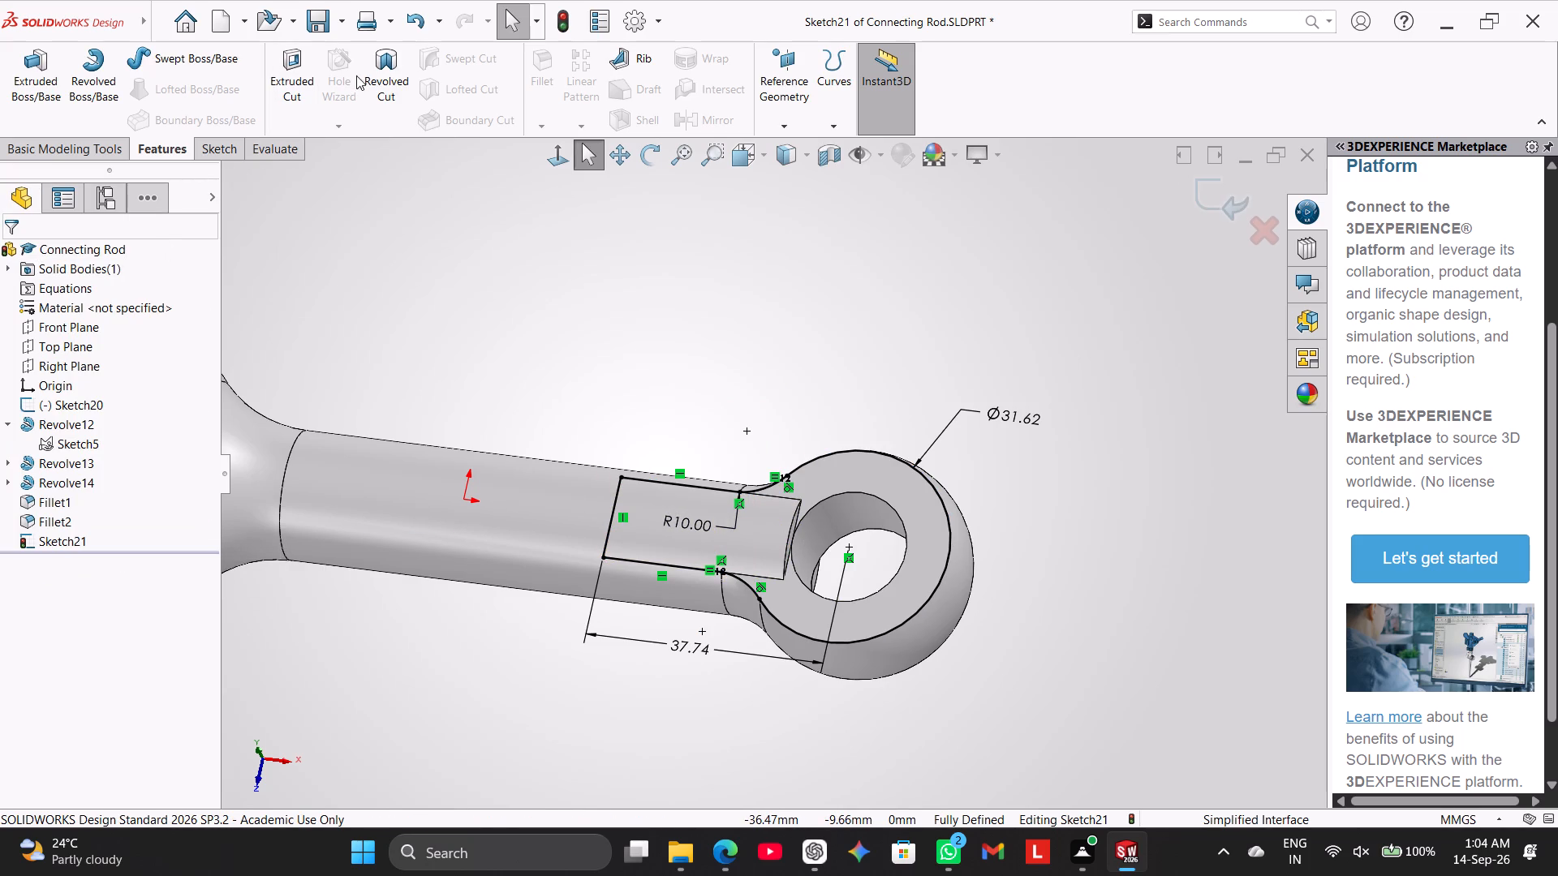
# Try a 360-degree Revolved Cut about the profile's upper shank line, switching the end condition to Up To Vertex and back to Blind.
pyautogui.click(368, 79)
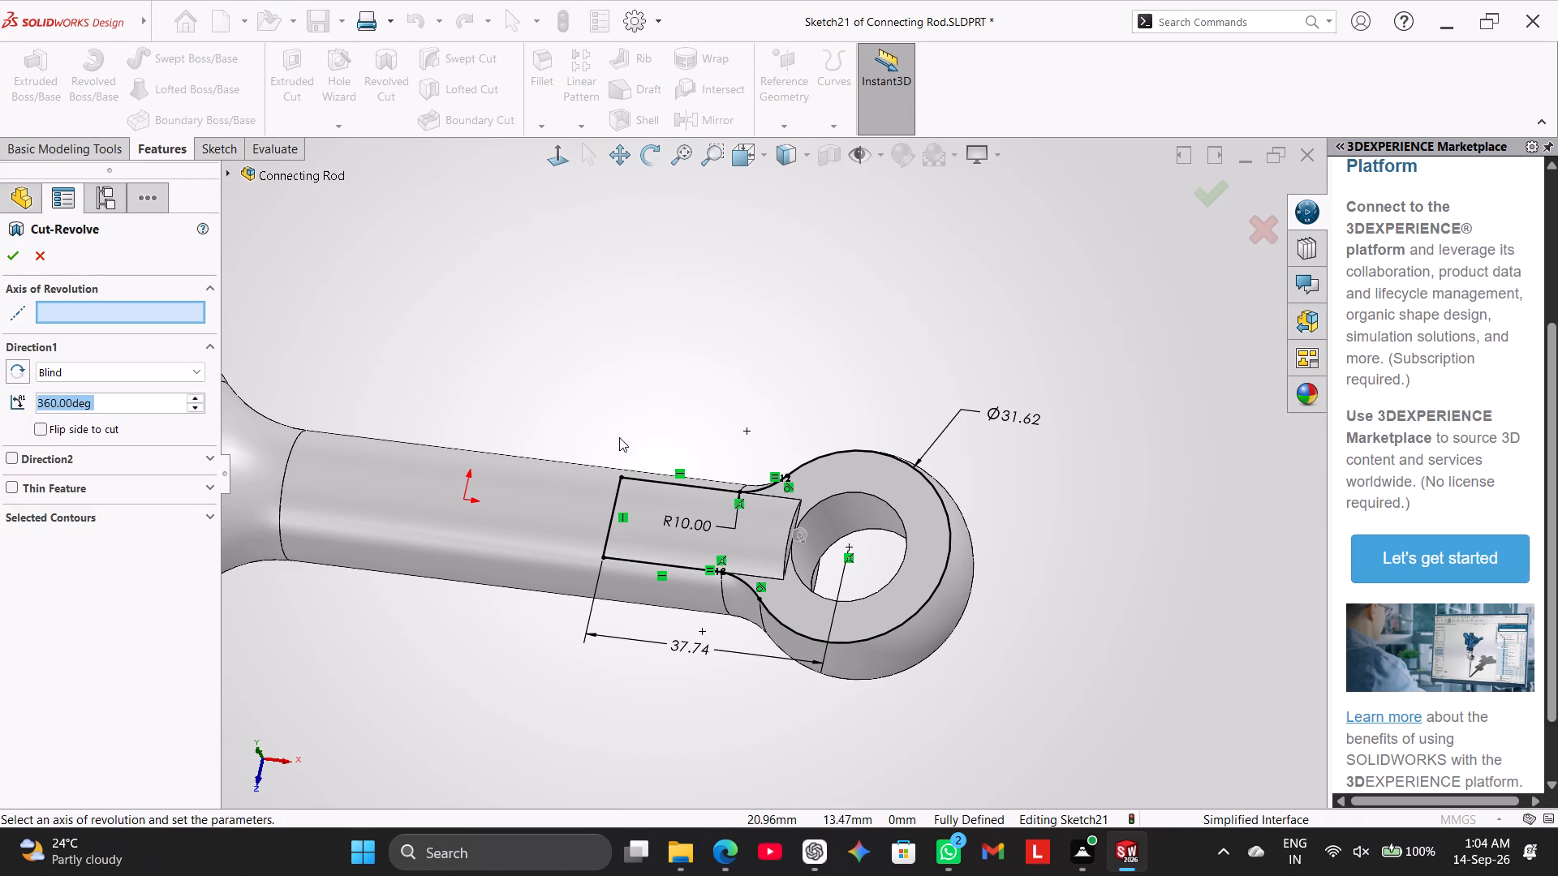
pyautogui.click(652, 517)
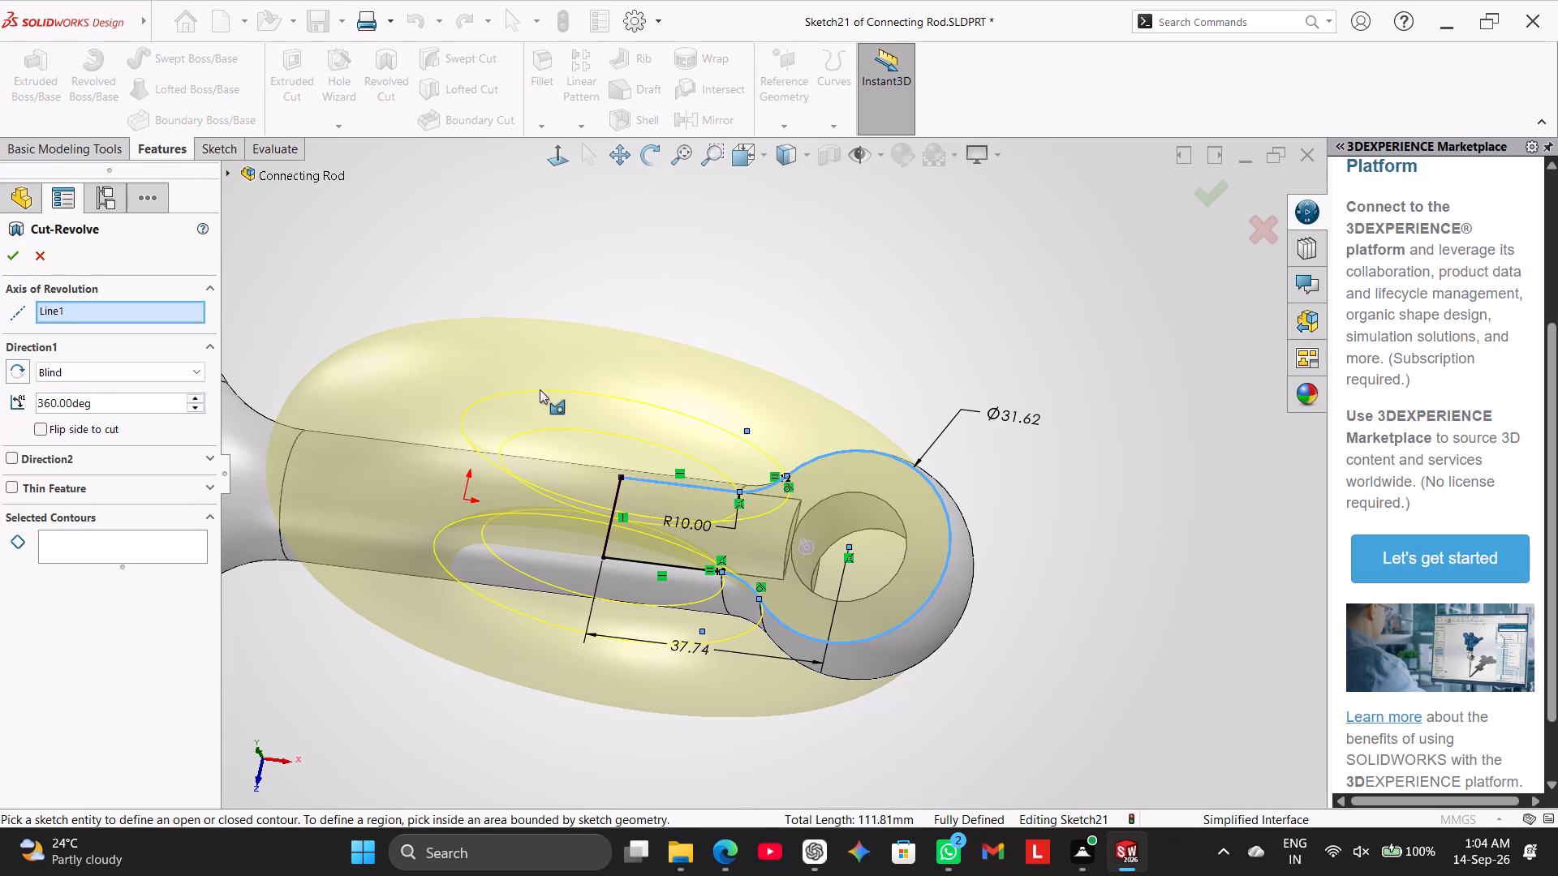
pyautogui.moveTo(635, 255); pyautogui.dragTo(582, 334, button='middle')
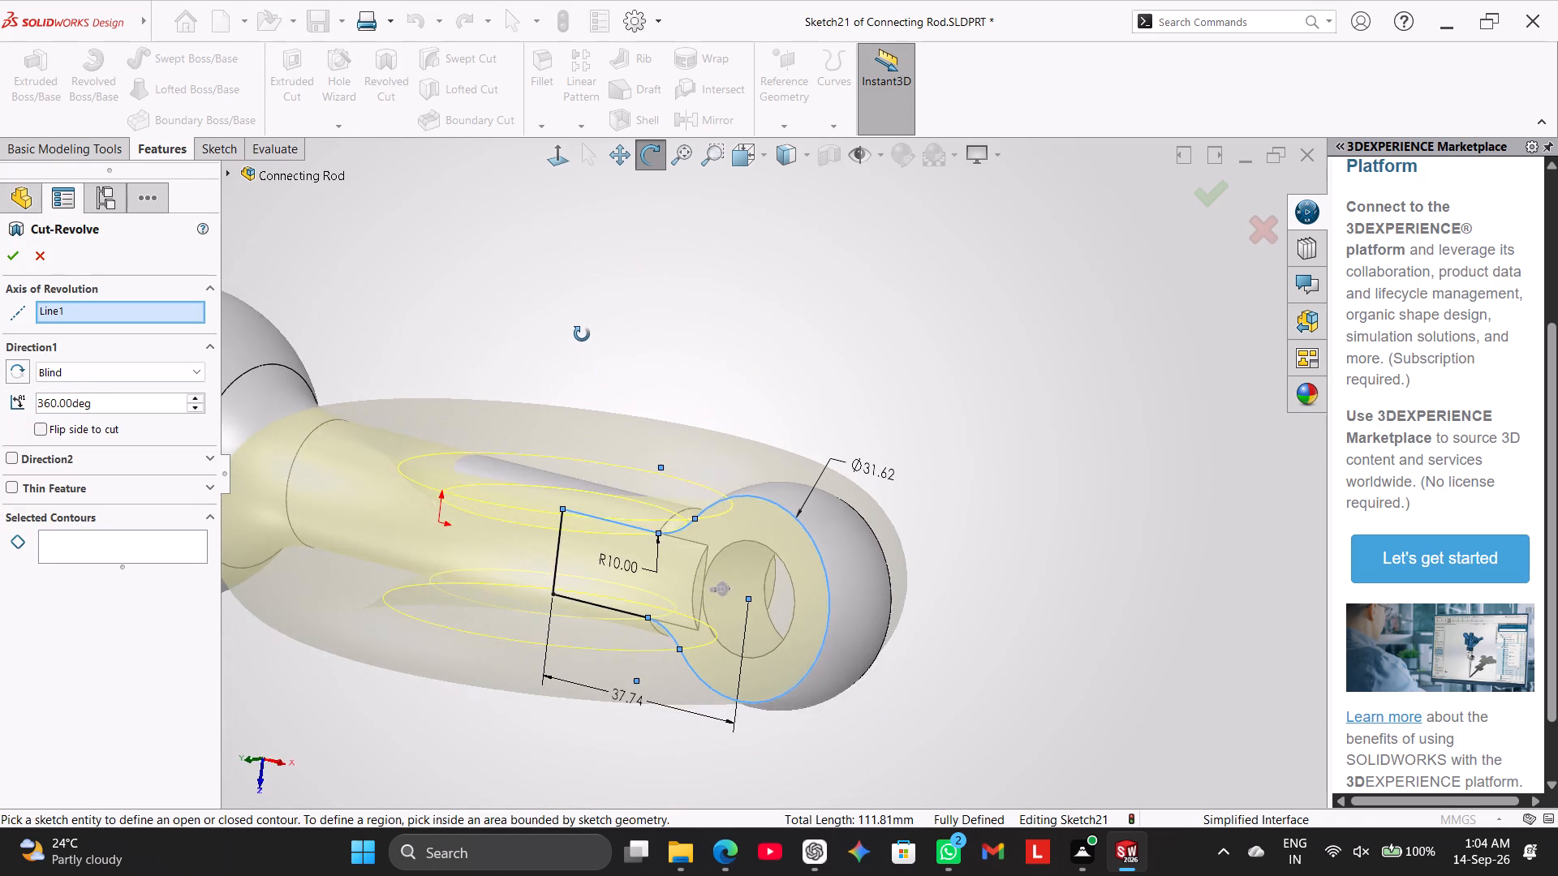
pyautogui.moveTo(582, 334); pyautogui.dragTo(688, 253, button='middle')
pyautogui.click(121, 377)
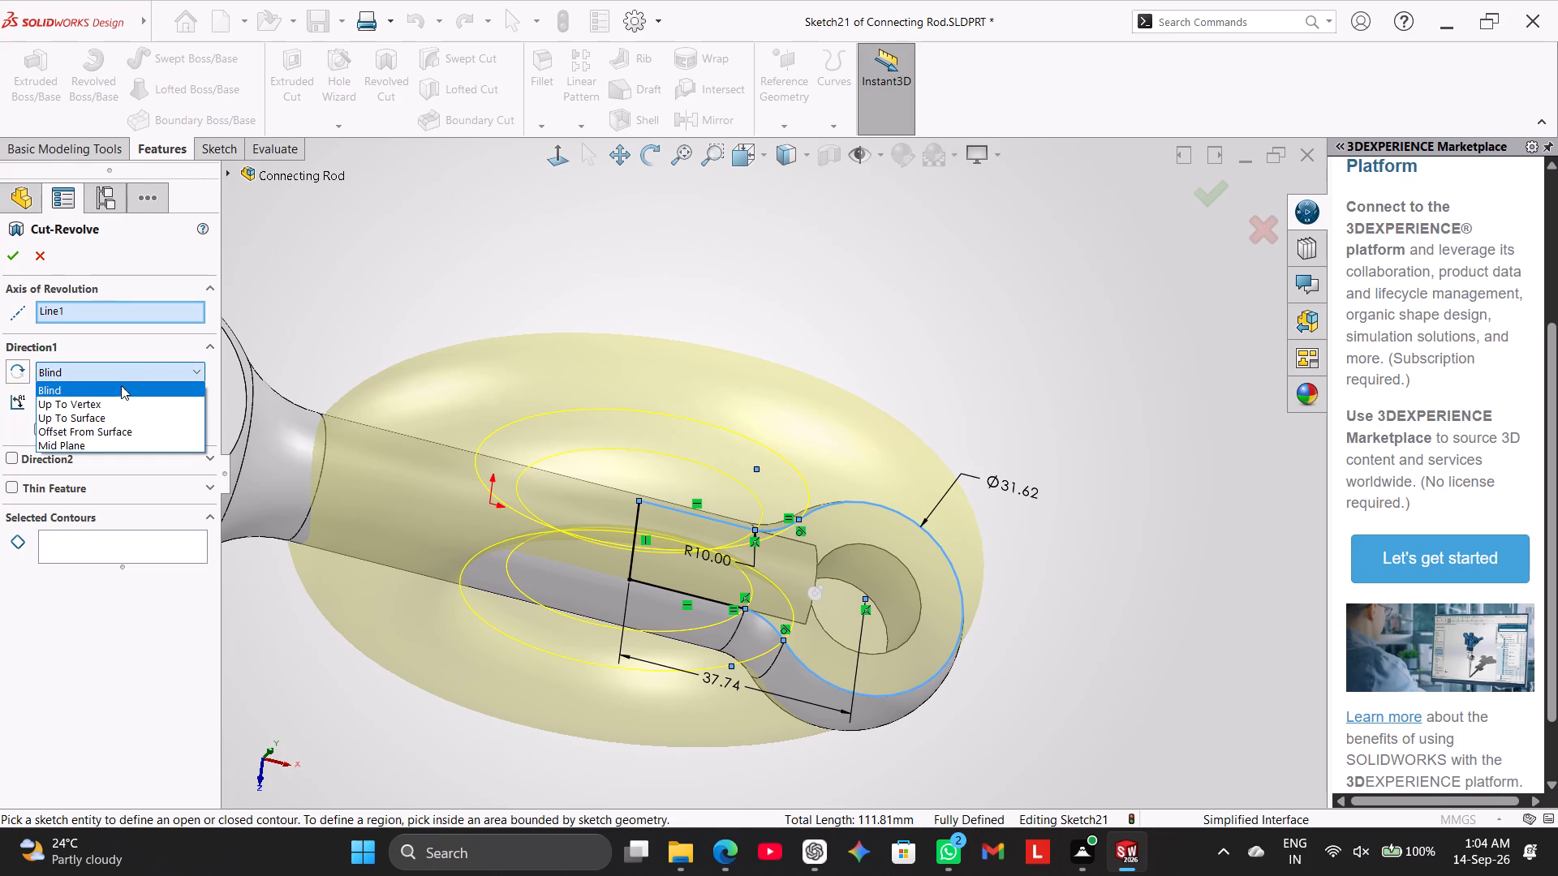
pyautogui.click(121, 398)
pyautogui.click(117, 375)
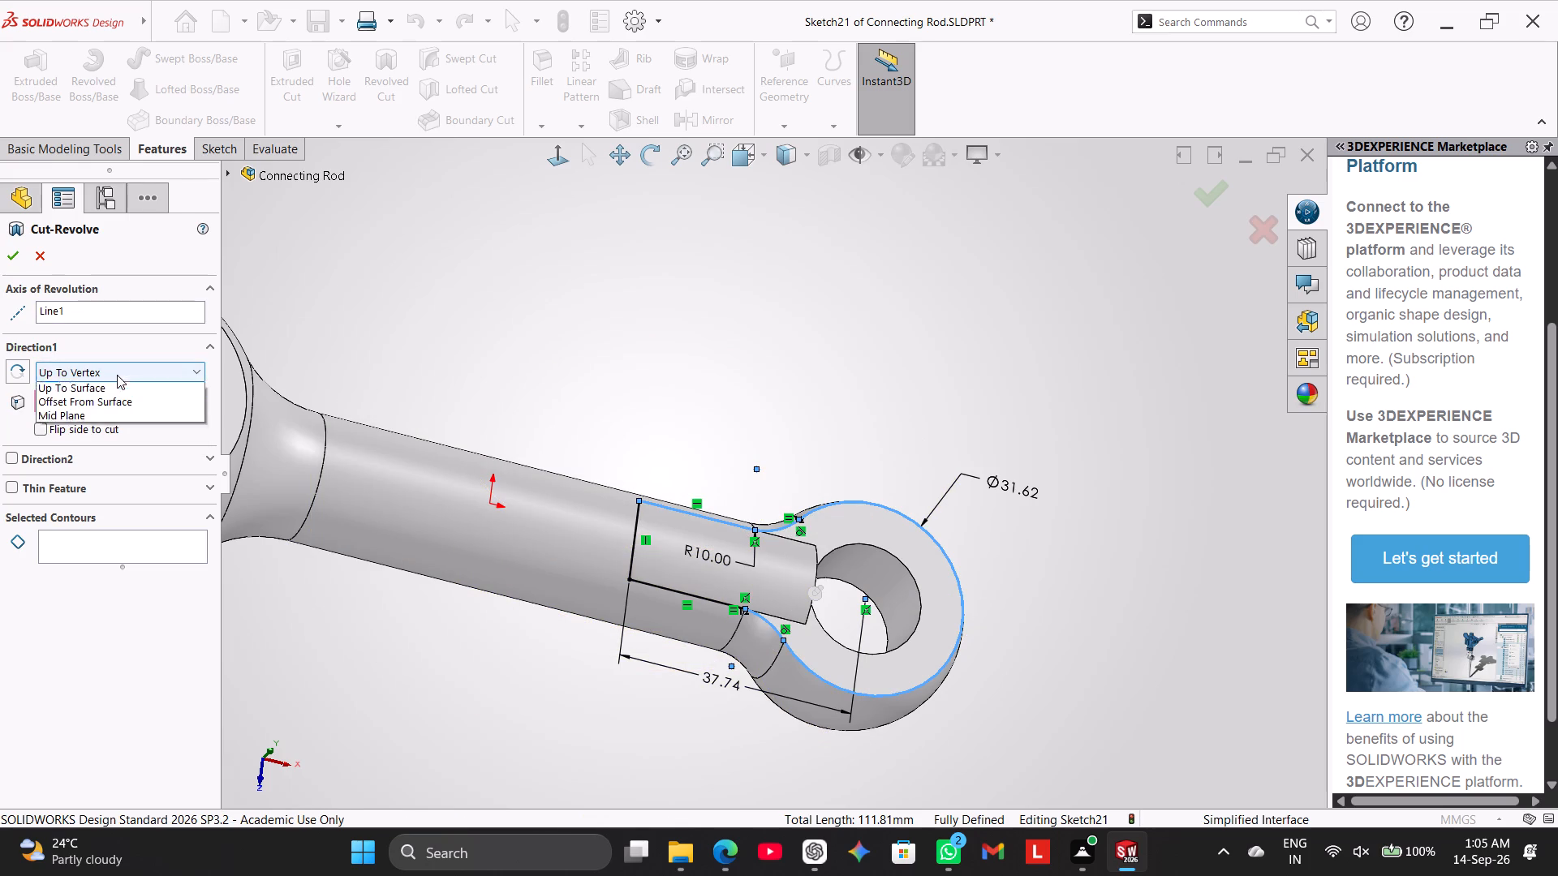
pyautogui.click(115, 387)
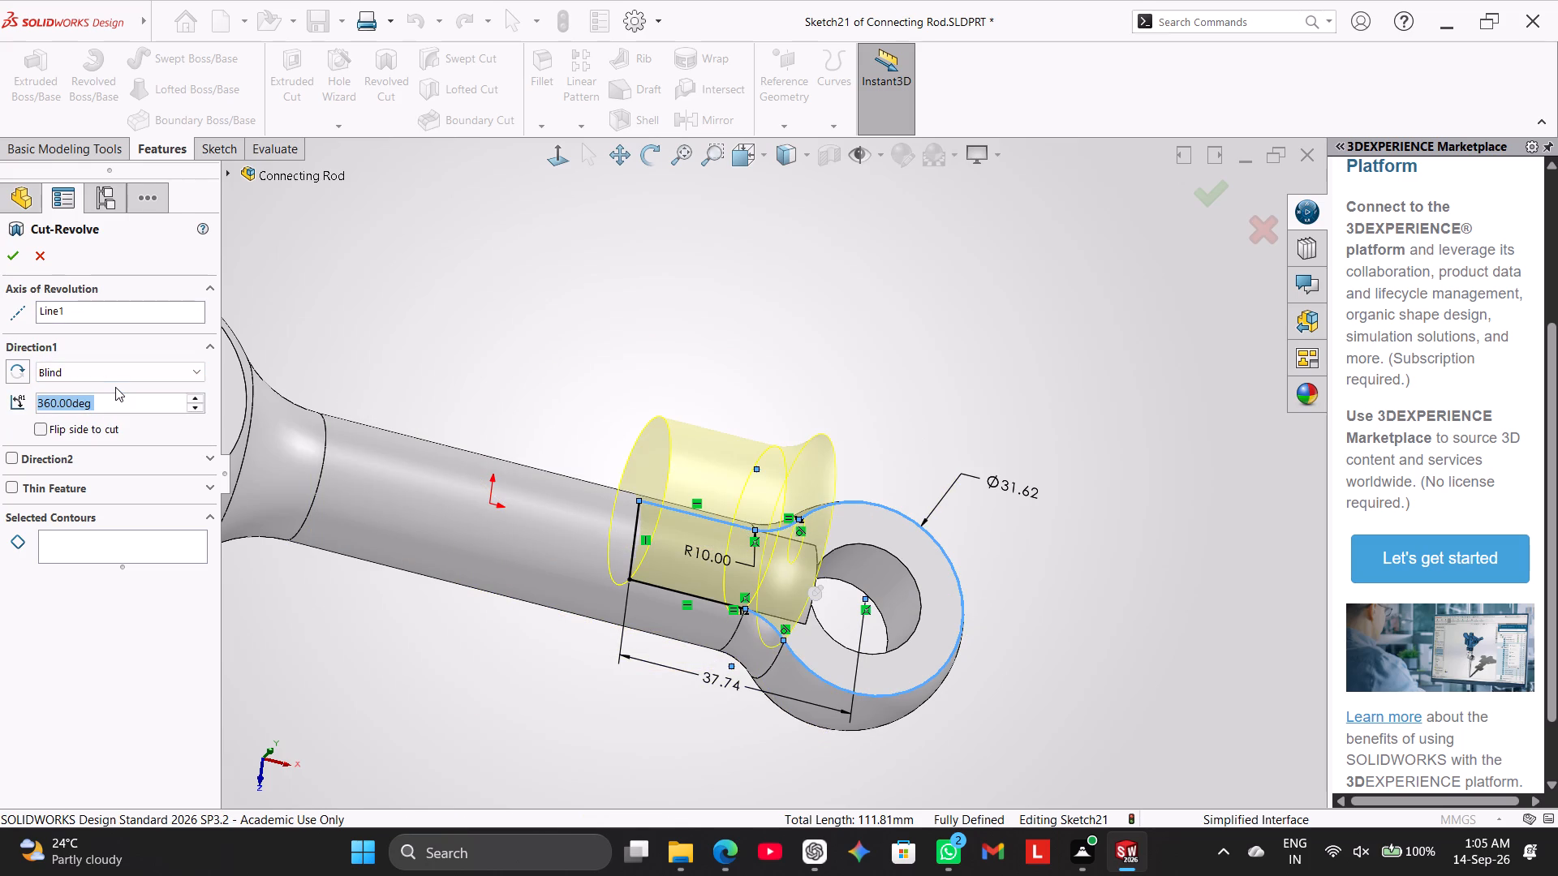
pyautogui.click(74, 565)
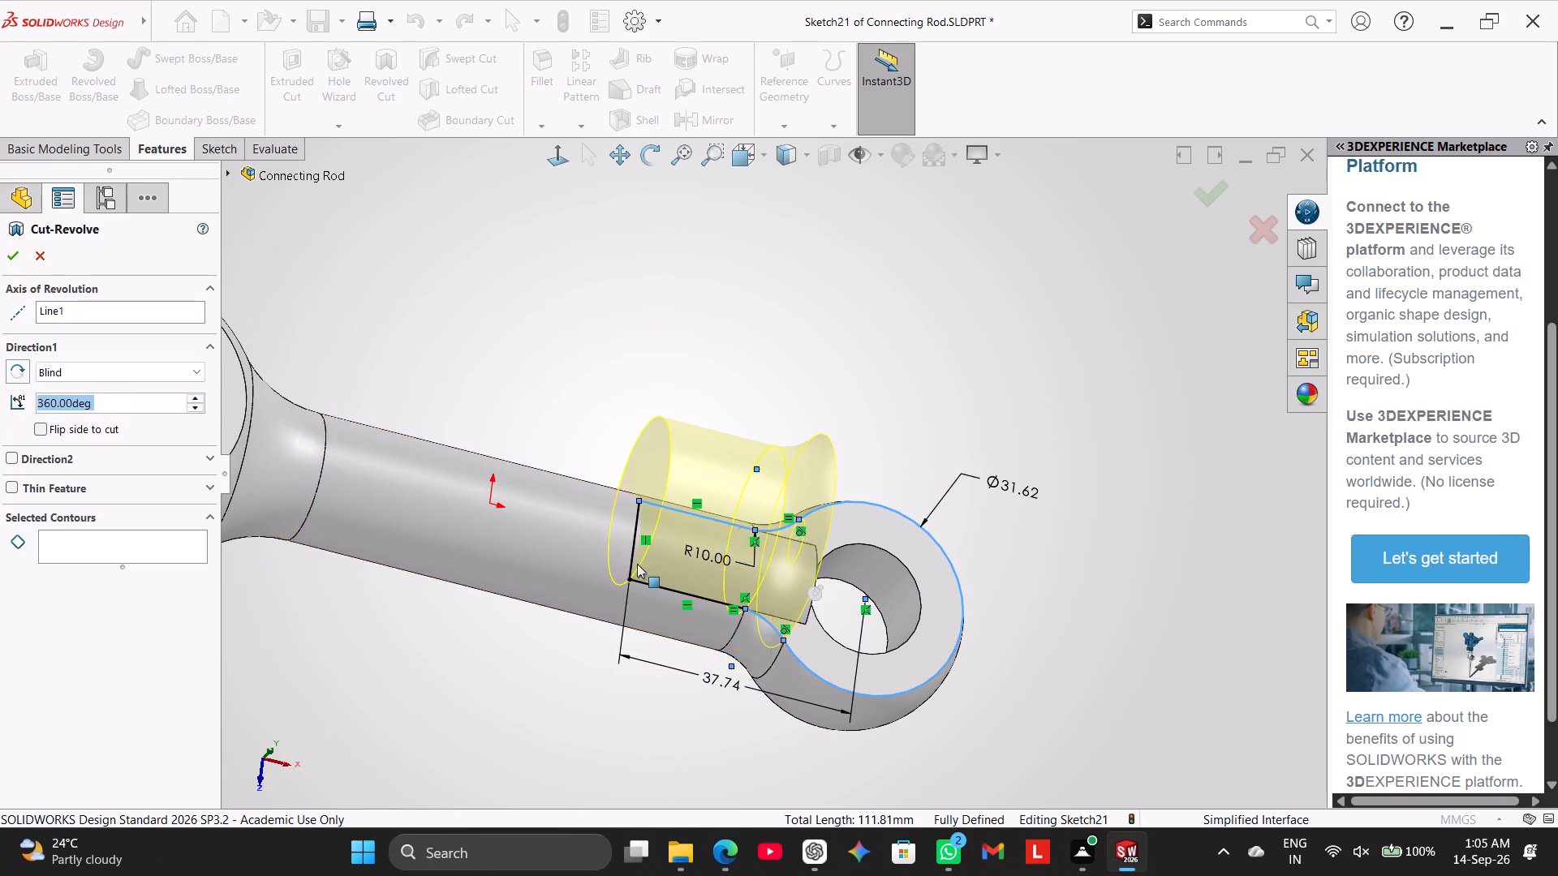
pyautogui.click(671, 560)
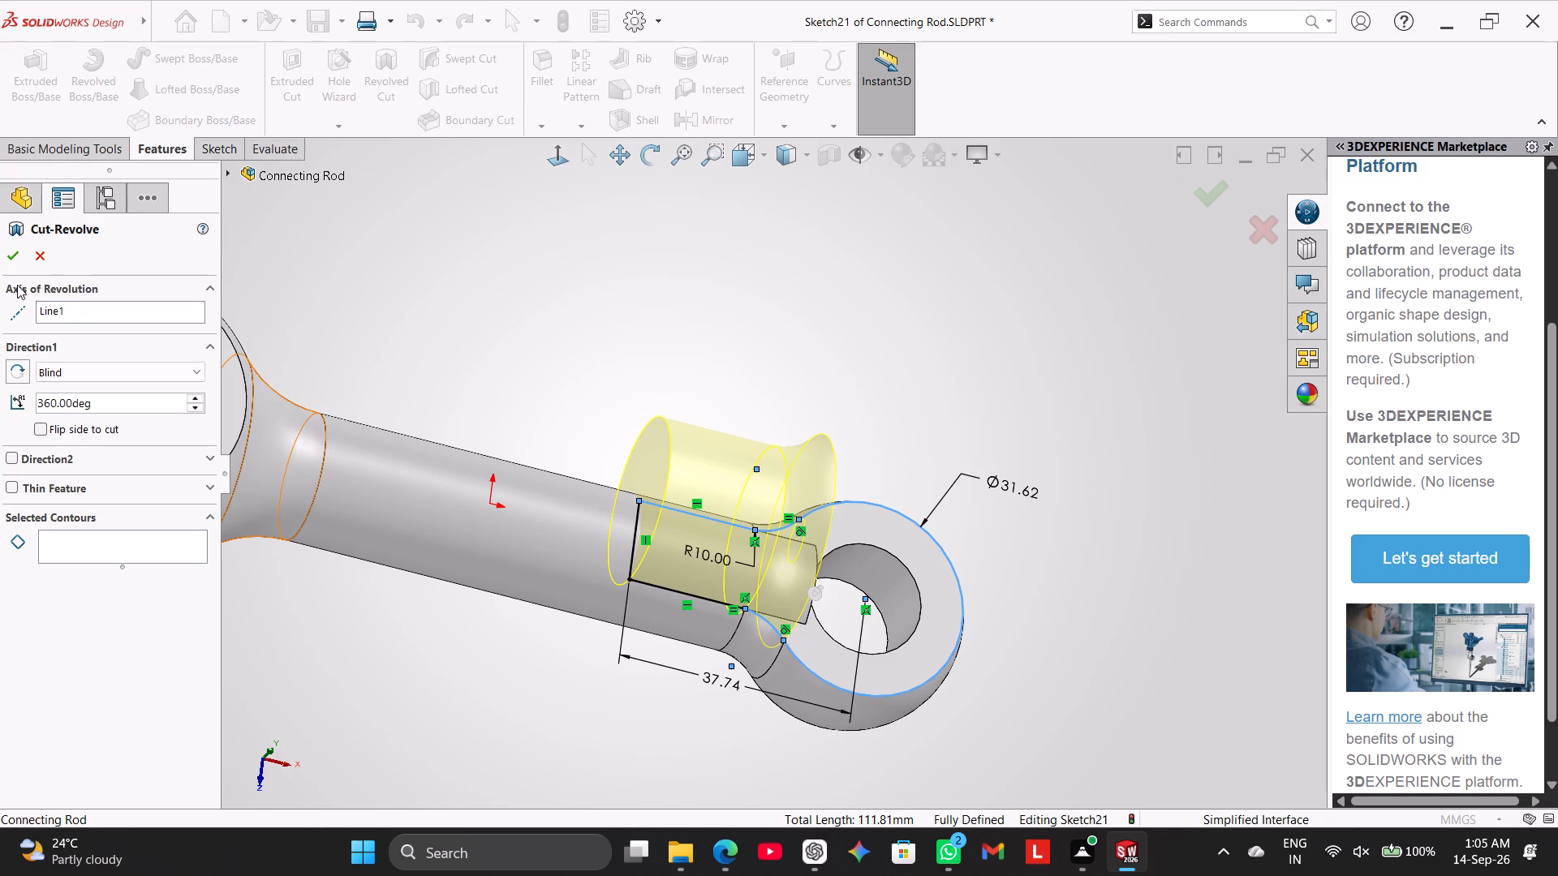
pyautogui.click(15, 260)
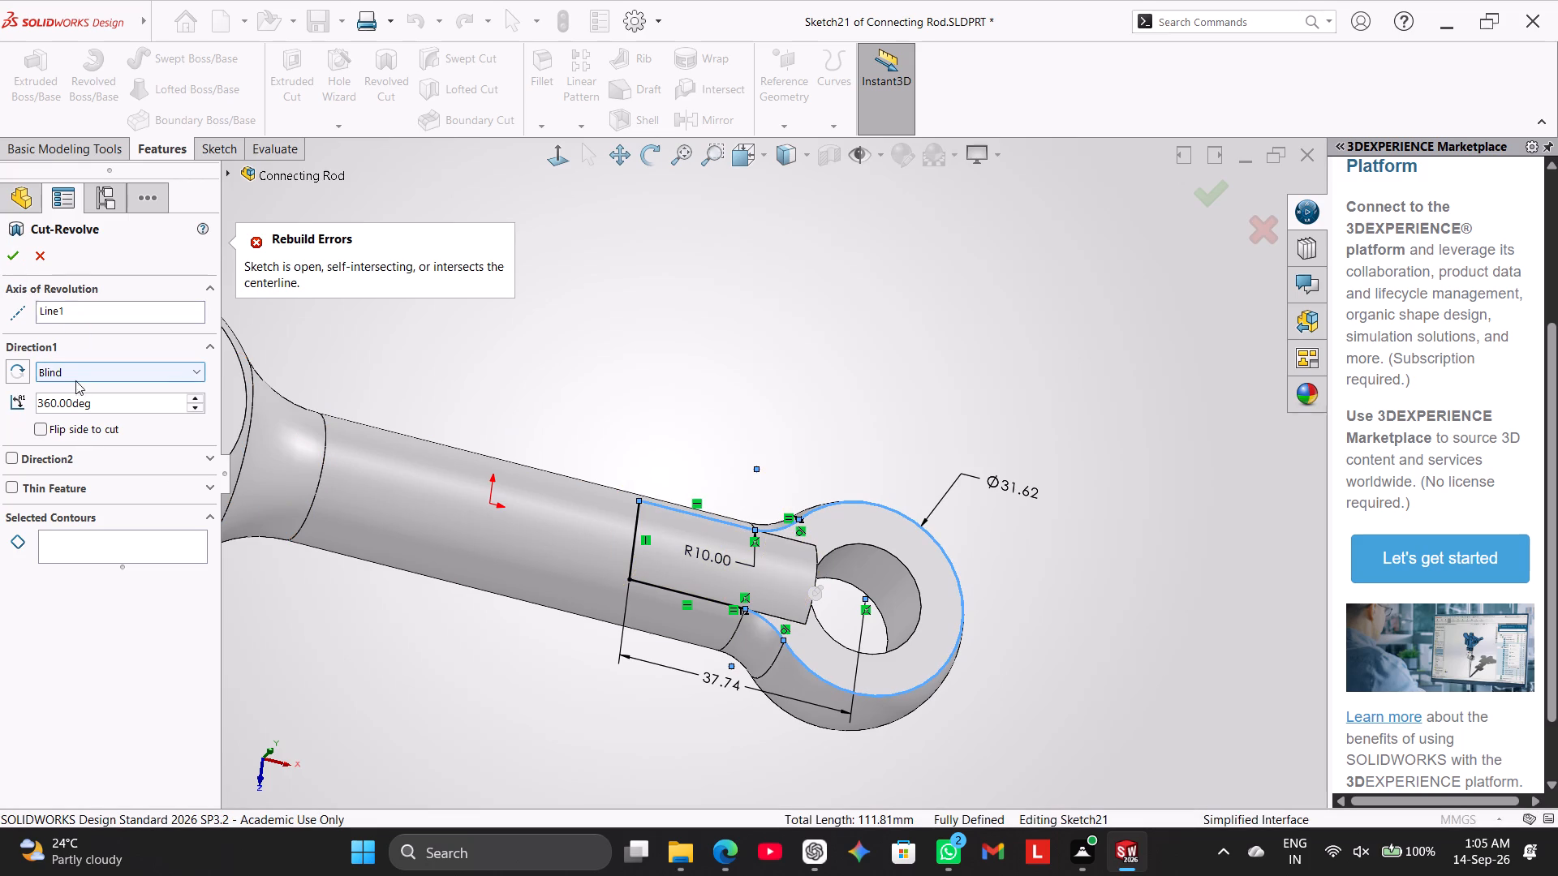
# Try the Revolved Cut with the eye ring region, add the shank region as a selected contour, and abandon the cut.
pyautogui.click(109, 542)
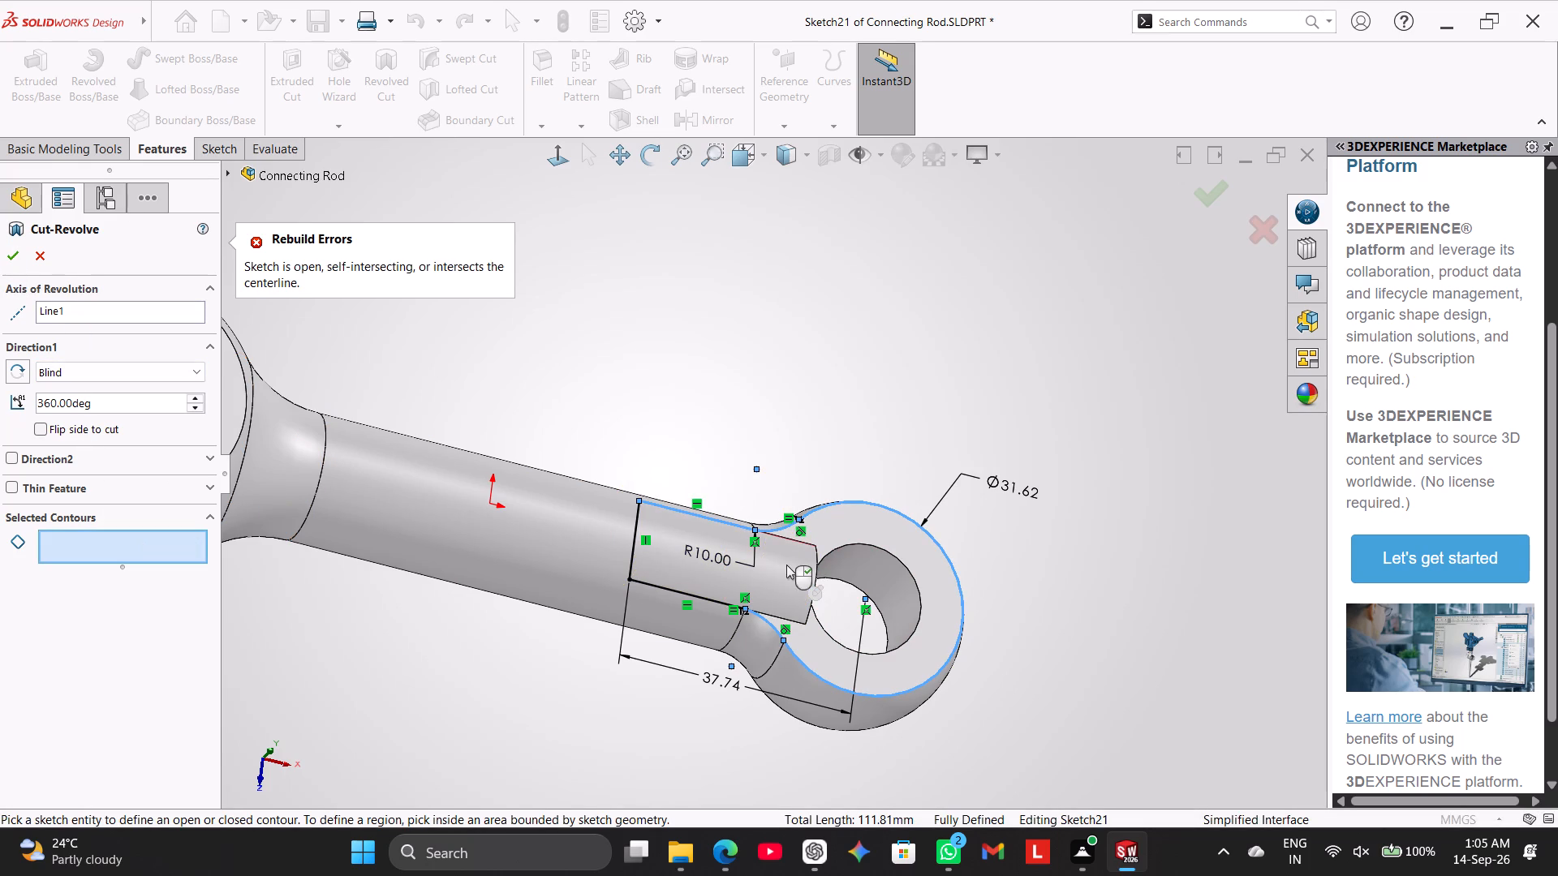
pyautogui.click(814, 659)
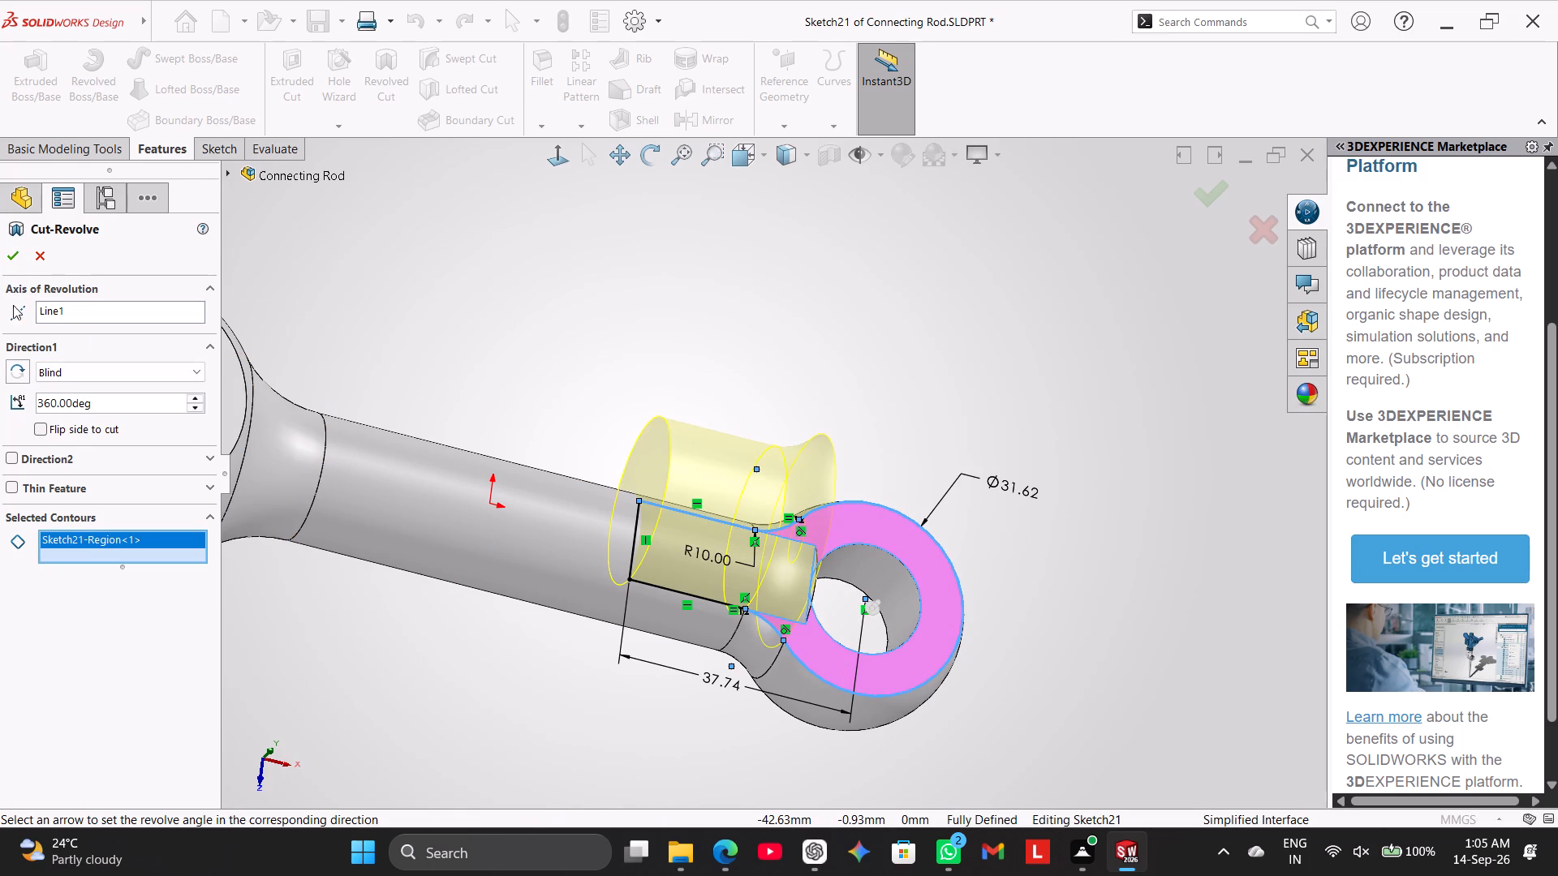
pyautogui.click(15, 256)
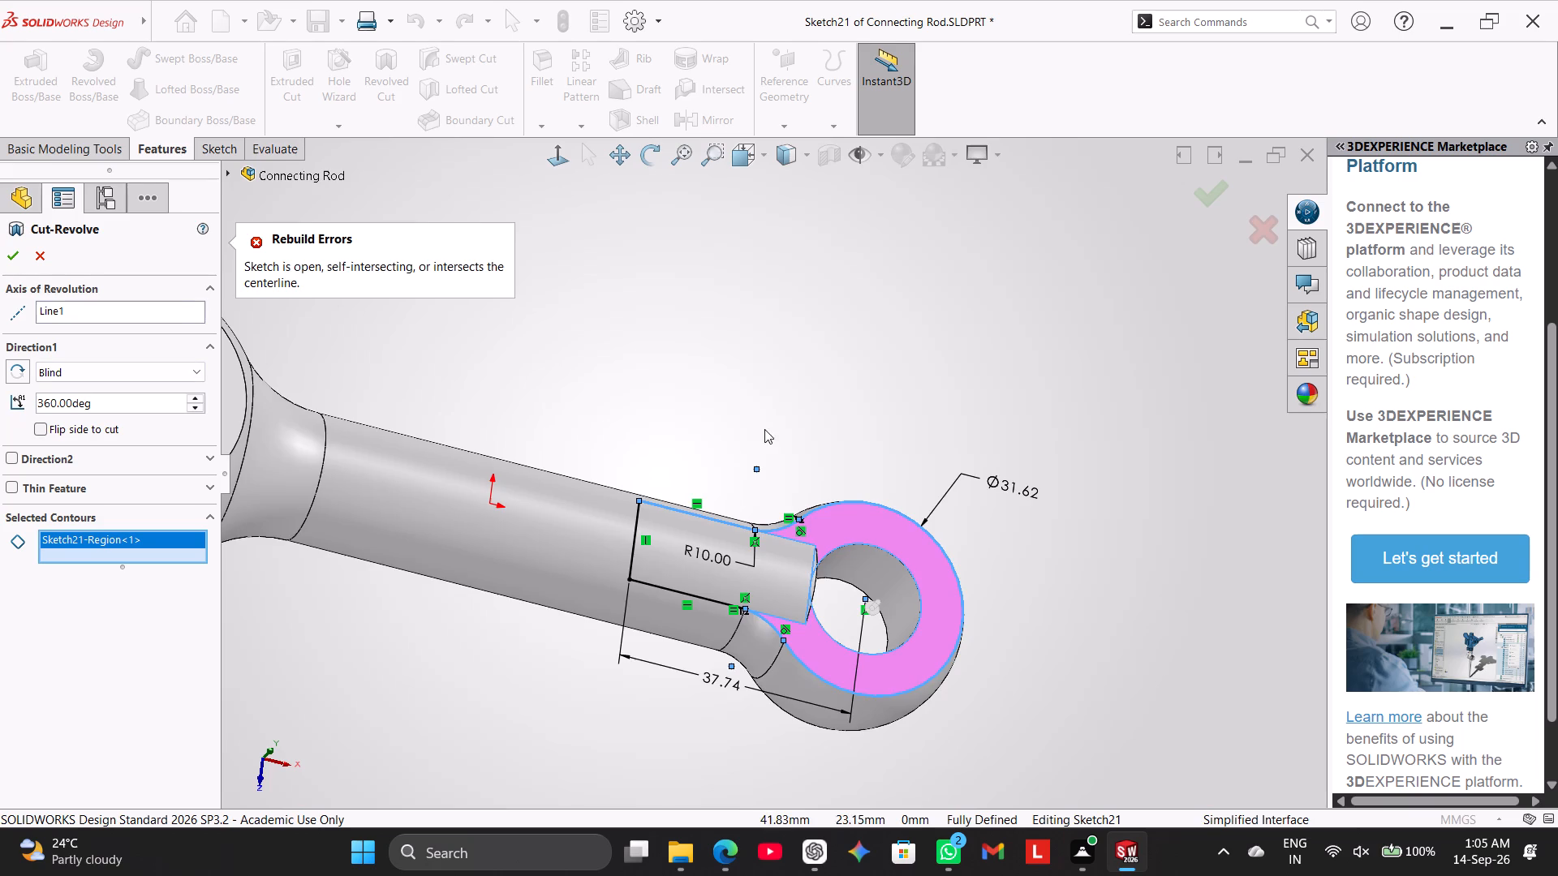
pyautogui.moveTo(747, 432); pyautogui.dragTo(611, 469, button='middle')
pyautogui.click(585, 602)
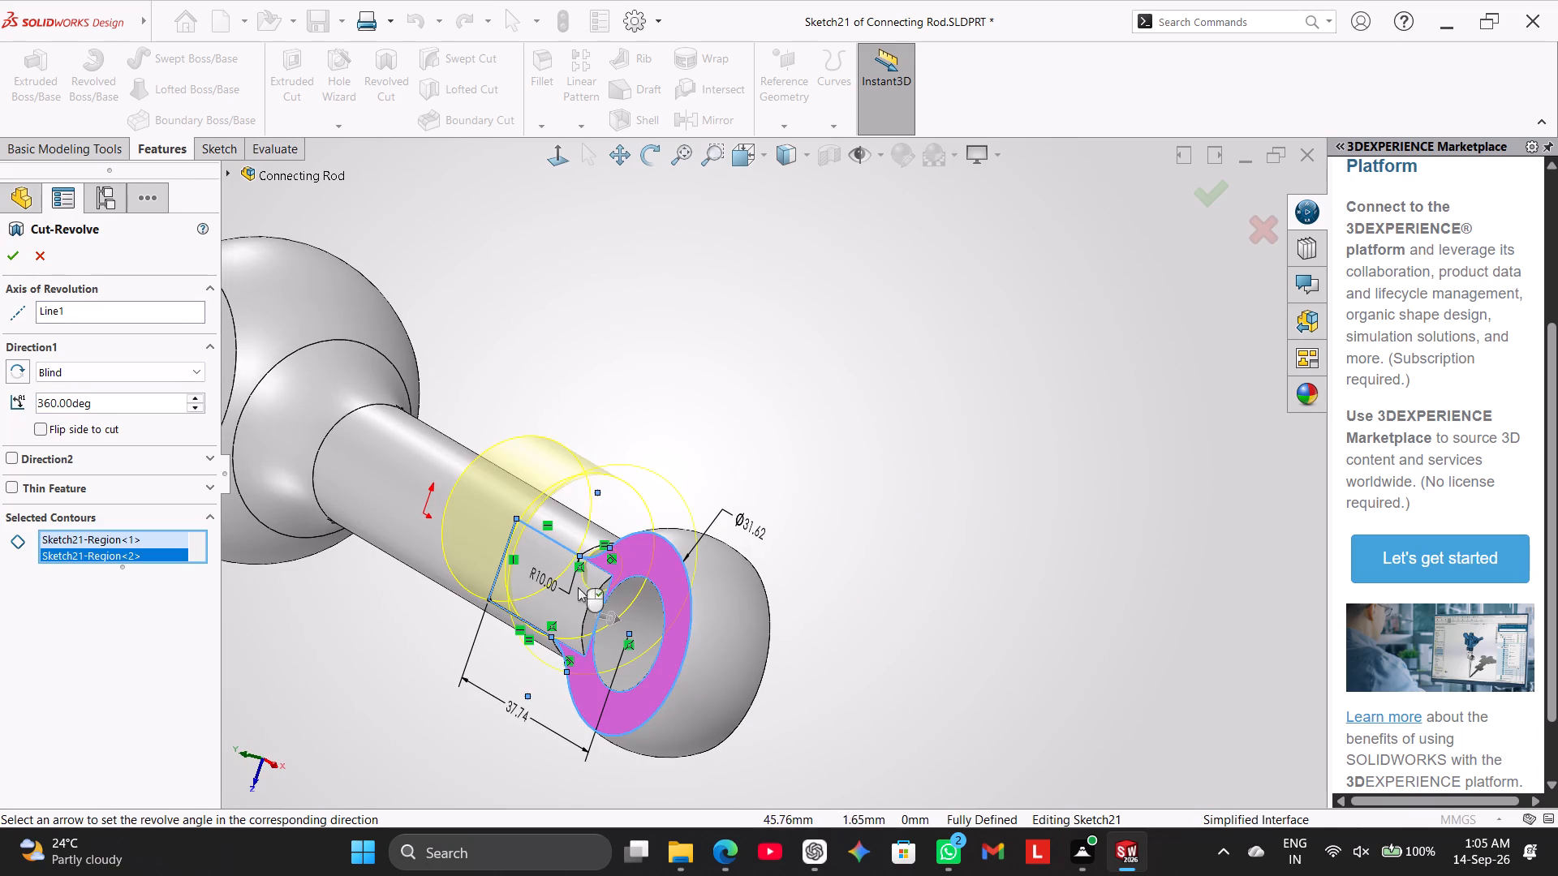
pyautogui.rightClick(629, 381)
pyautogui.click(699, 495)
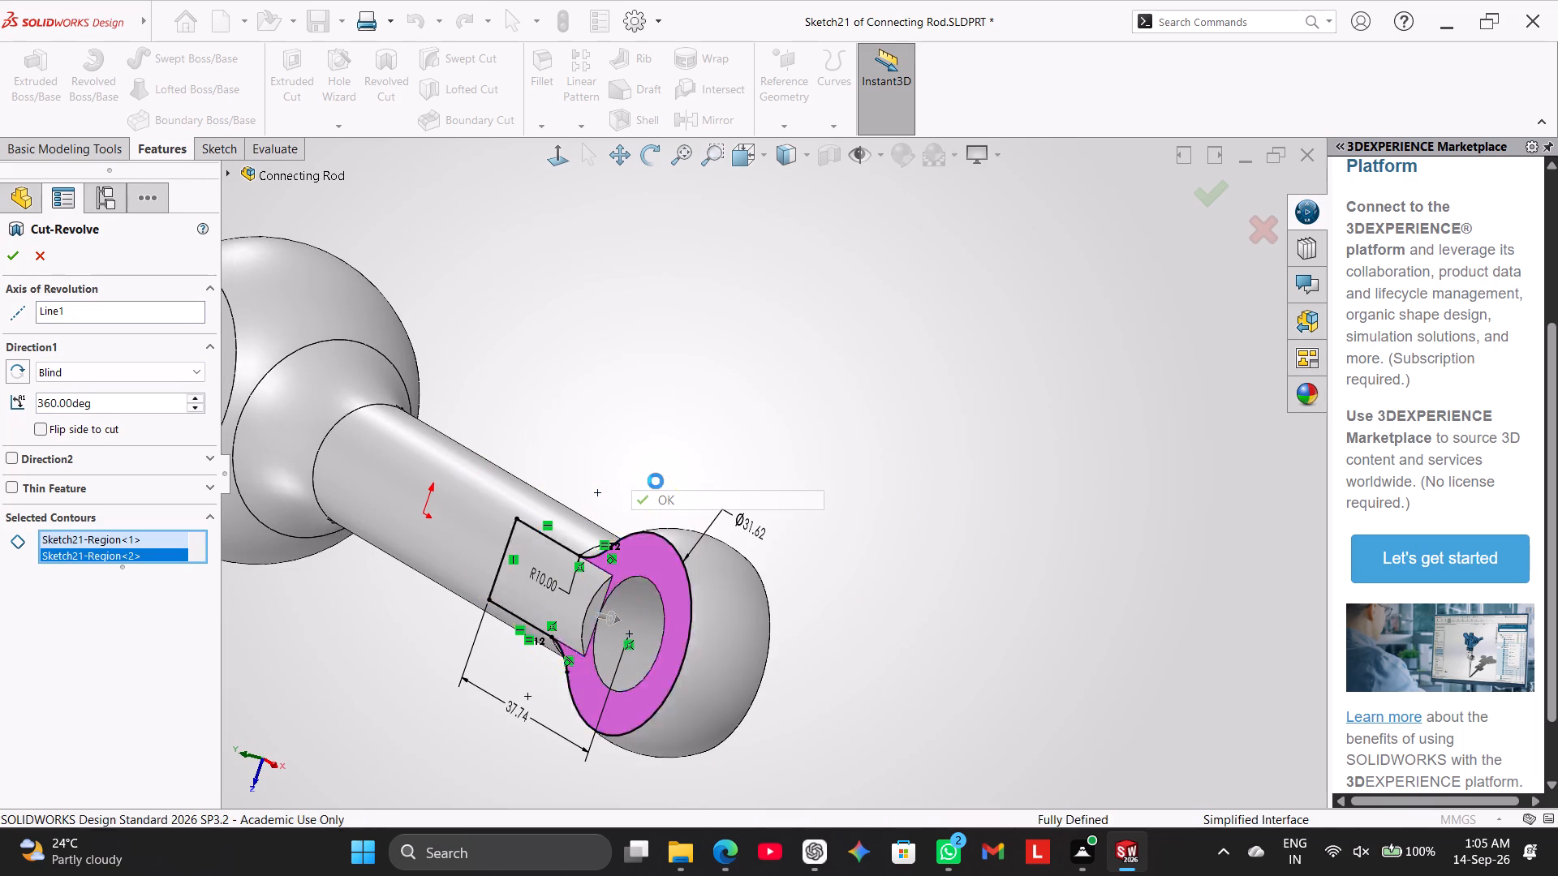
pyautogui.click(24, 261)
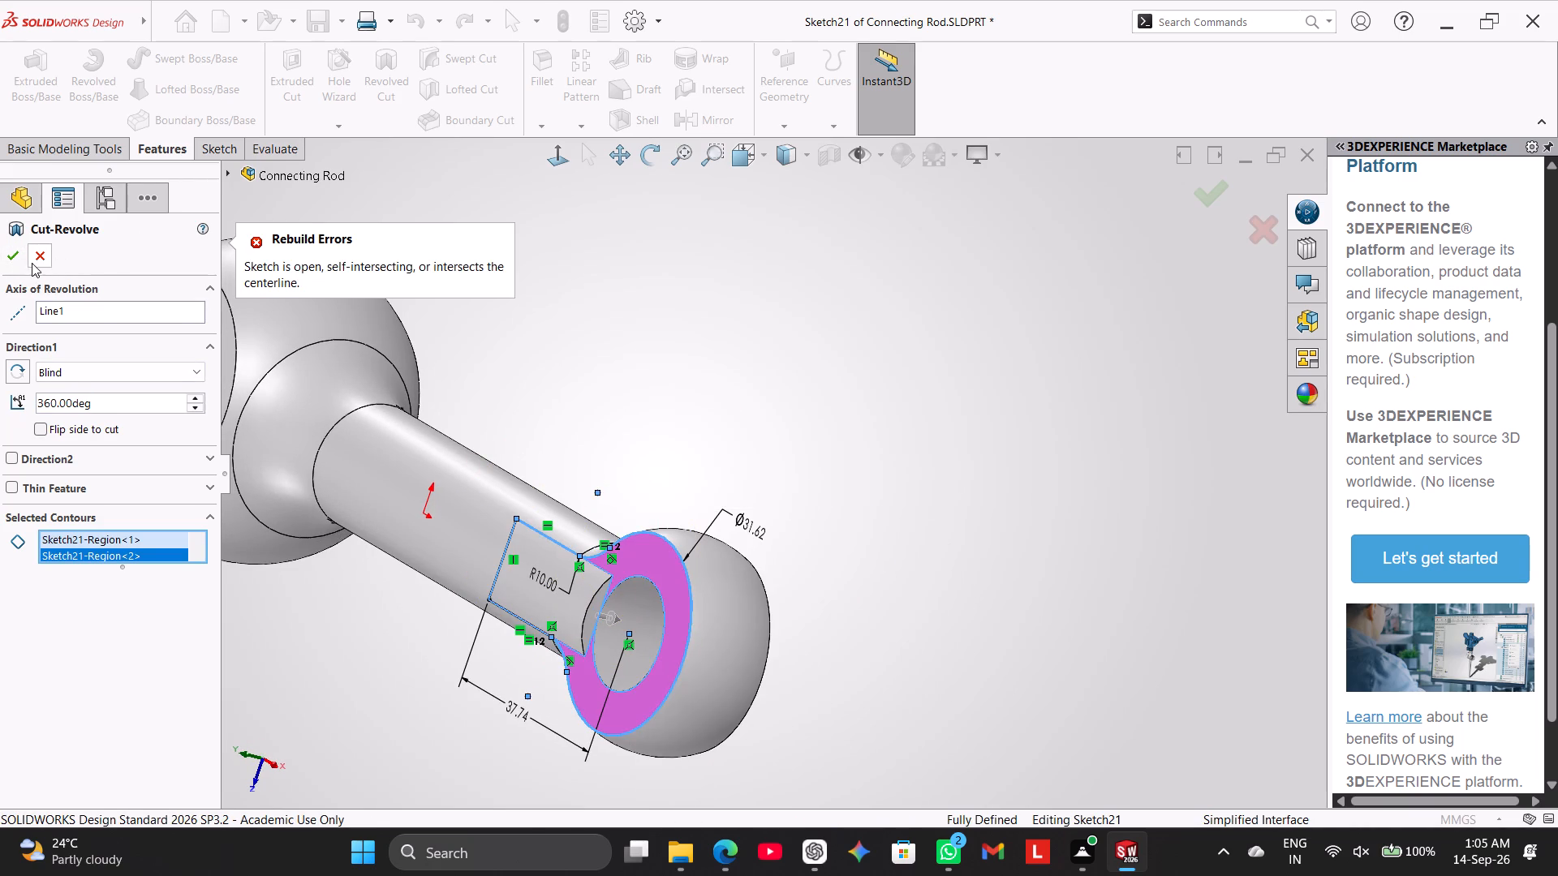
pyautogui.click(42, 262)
# Trim away the eye's large arc and the two fillet arcs joining it to the shank lines in the profile sketch.
pyautogui.moveTo(583, 378); pyautogui.dragTo(586, 376, button='middle')
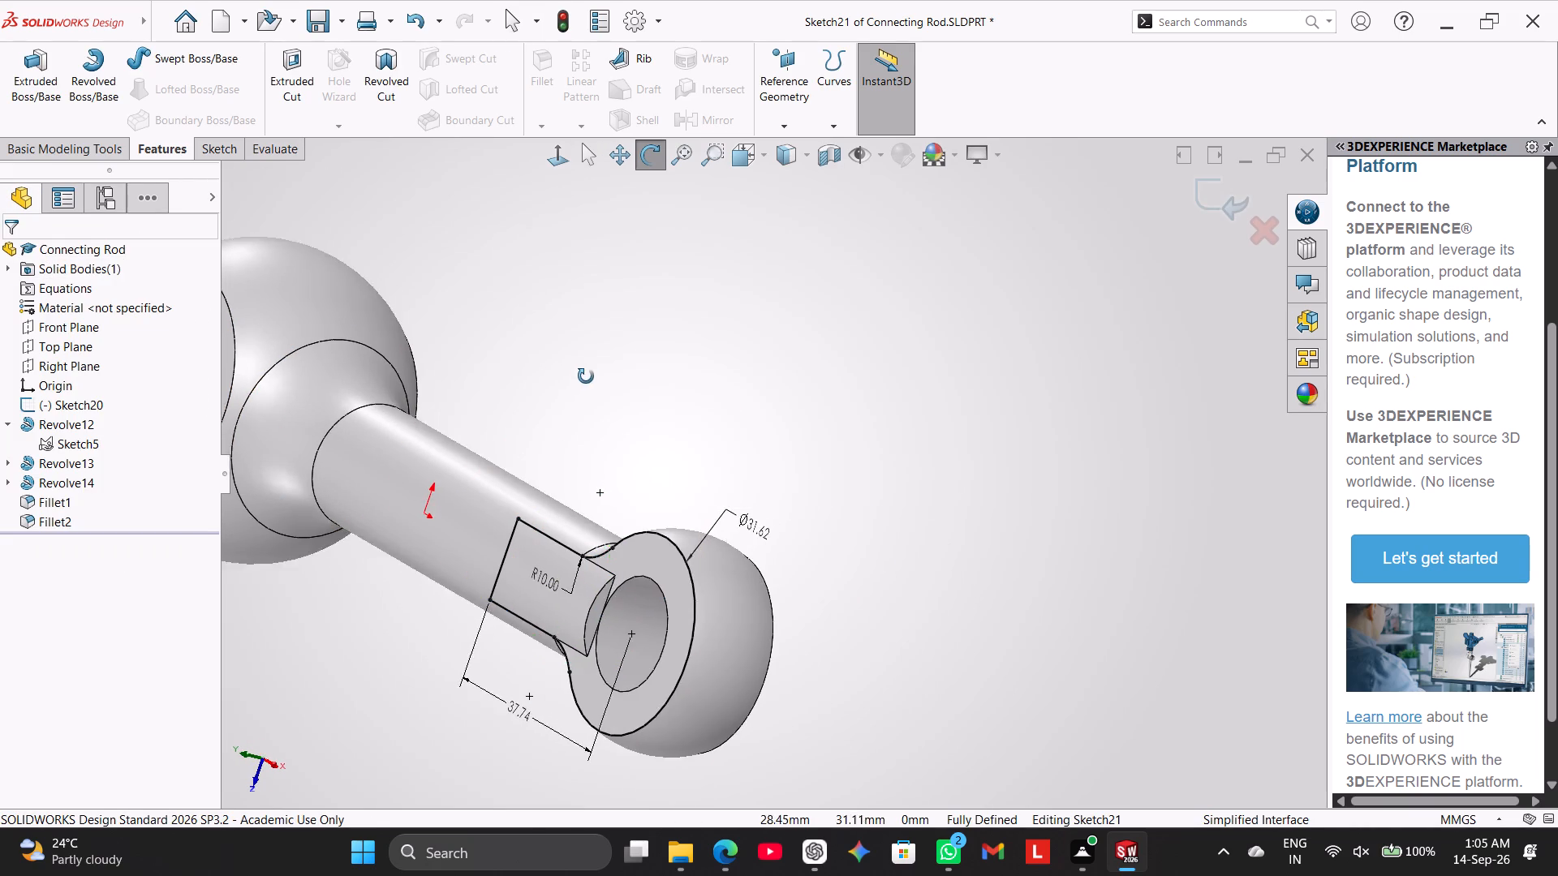
pyautogui.moveTo(586, 376); pyautogui.dragTo(651, 258, button='middle')
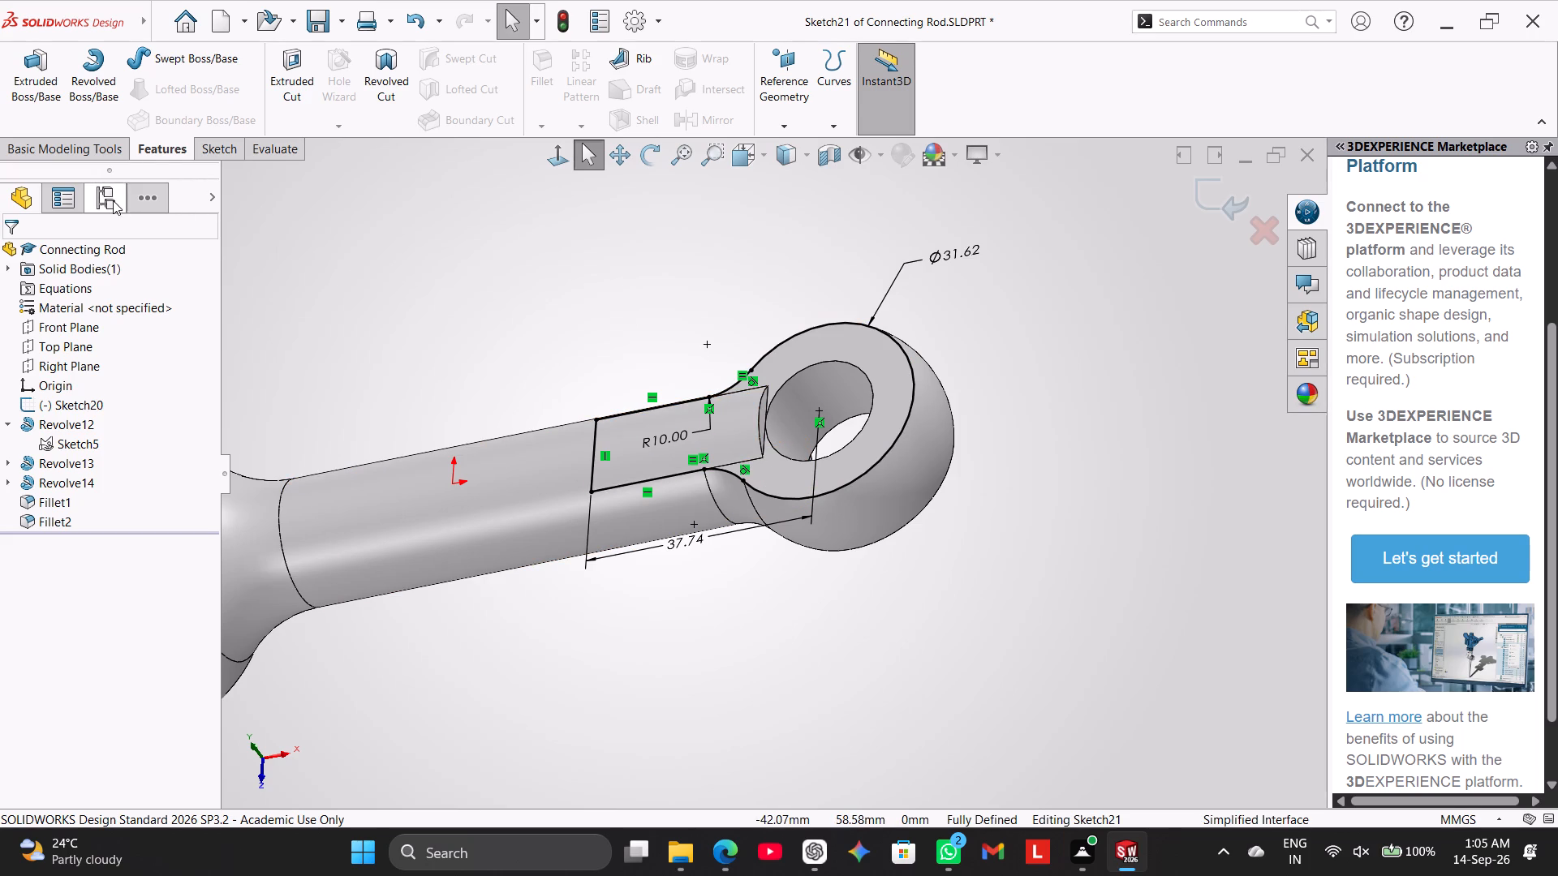
pyautogui.click(238, 145)
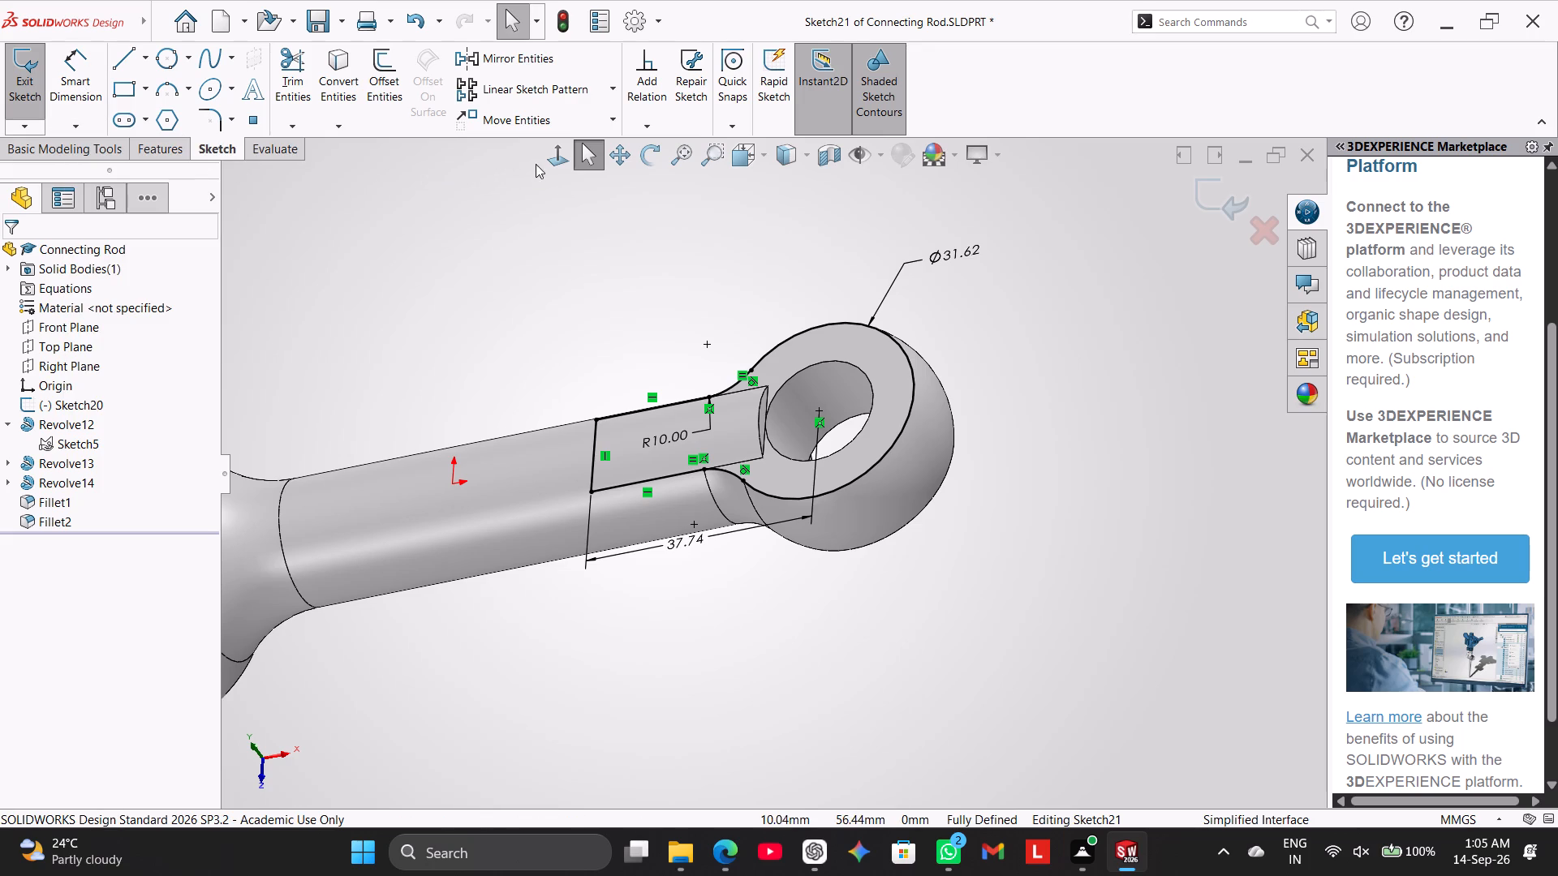
pyautogui.click(555, 152)
pyautogui.scroll(-4, 1049, 462)
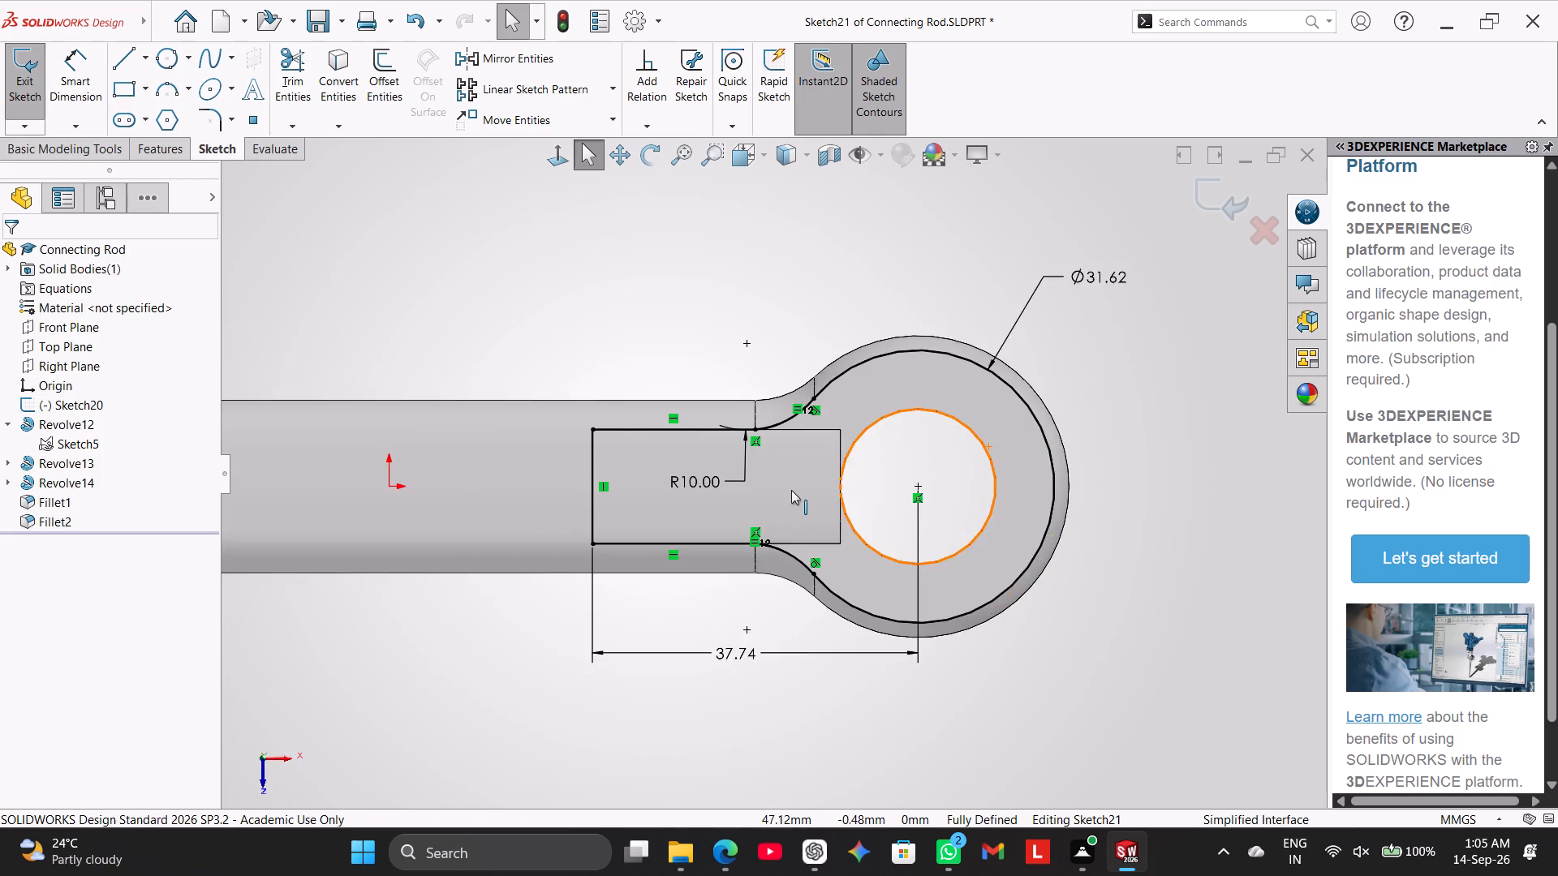
pyautogui.scroll(-2, 788, 490)
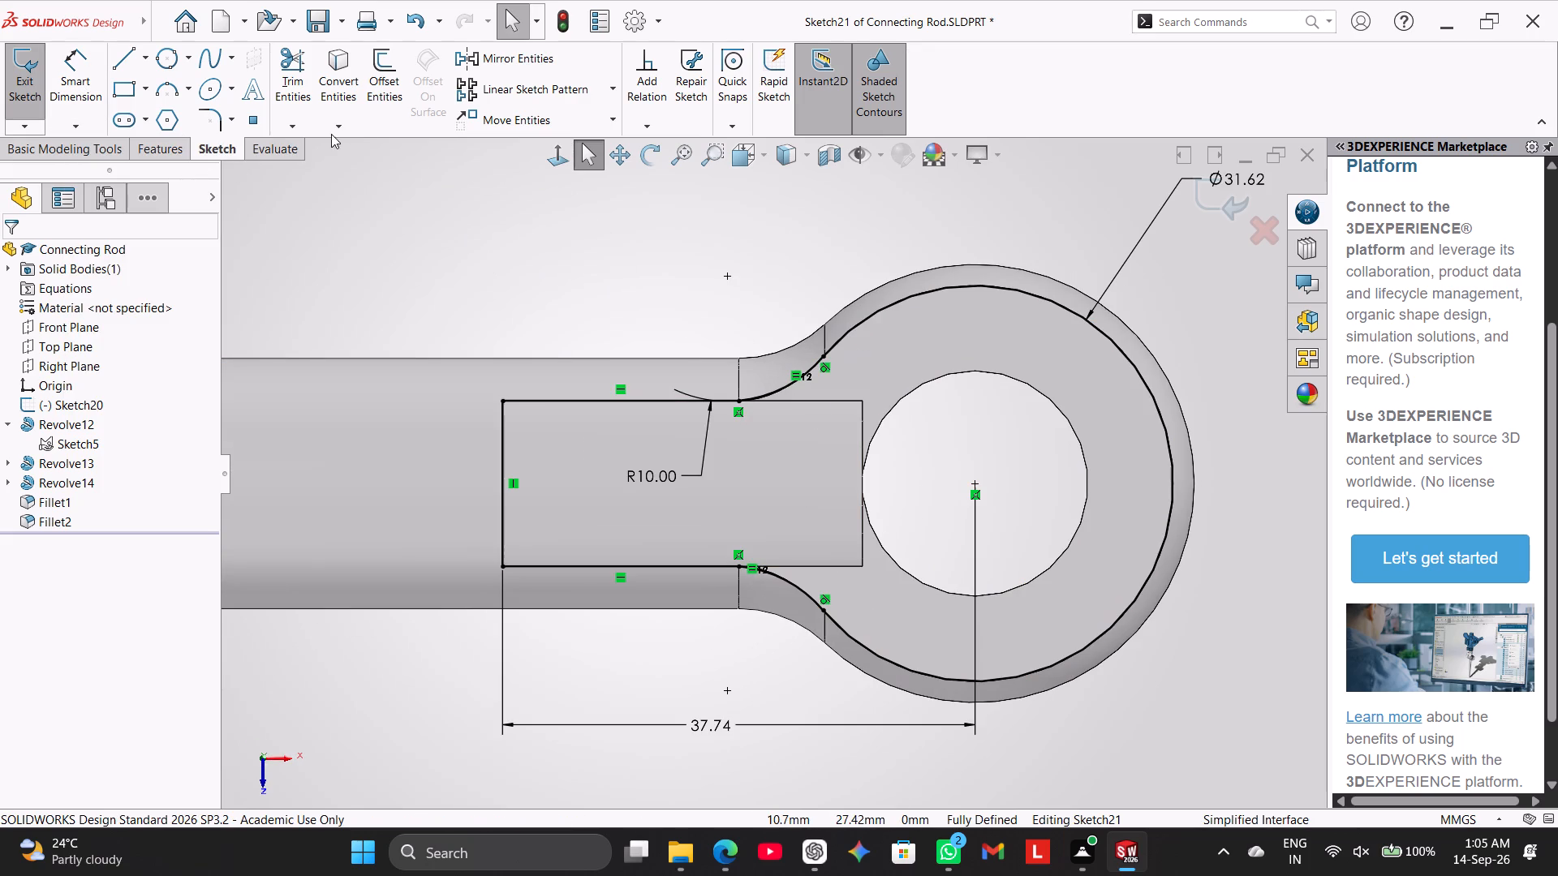
pyautogui.click(297, 88)
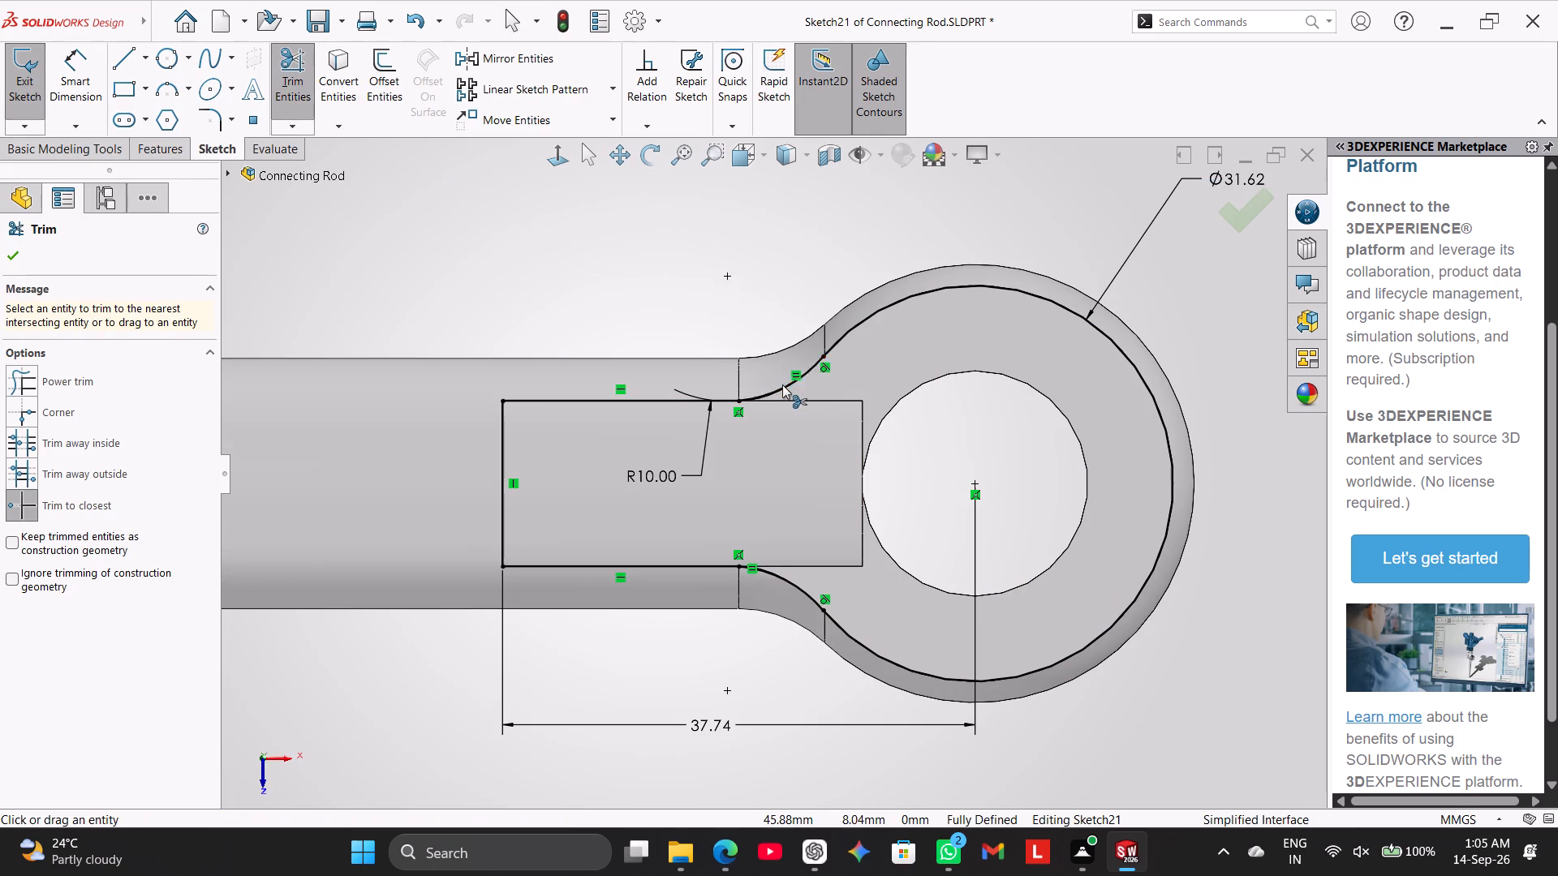
pyautogui.click(785, 385)
pyautogui.click(884, 305)
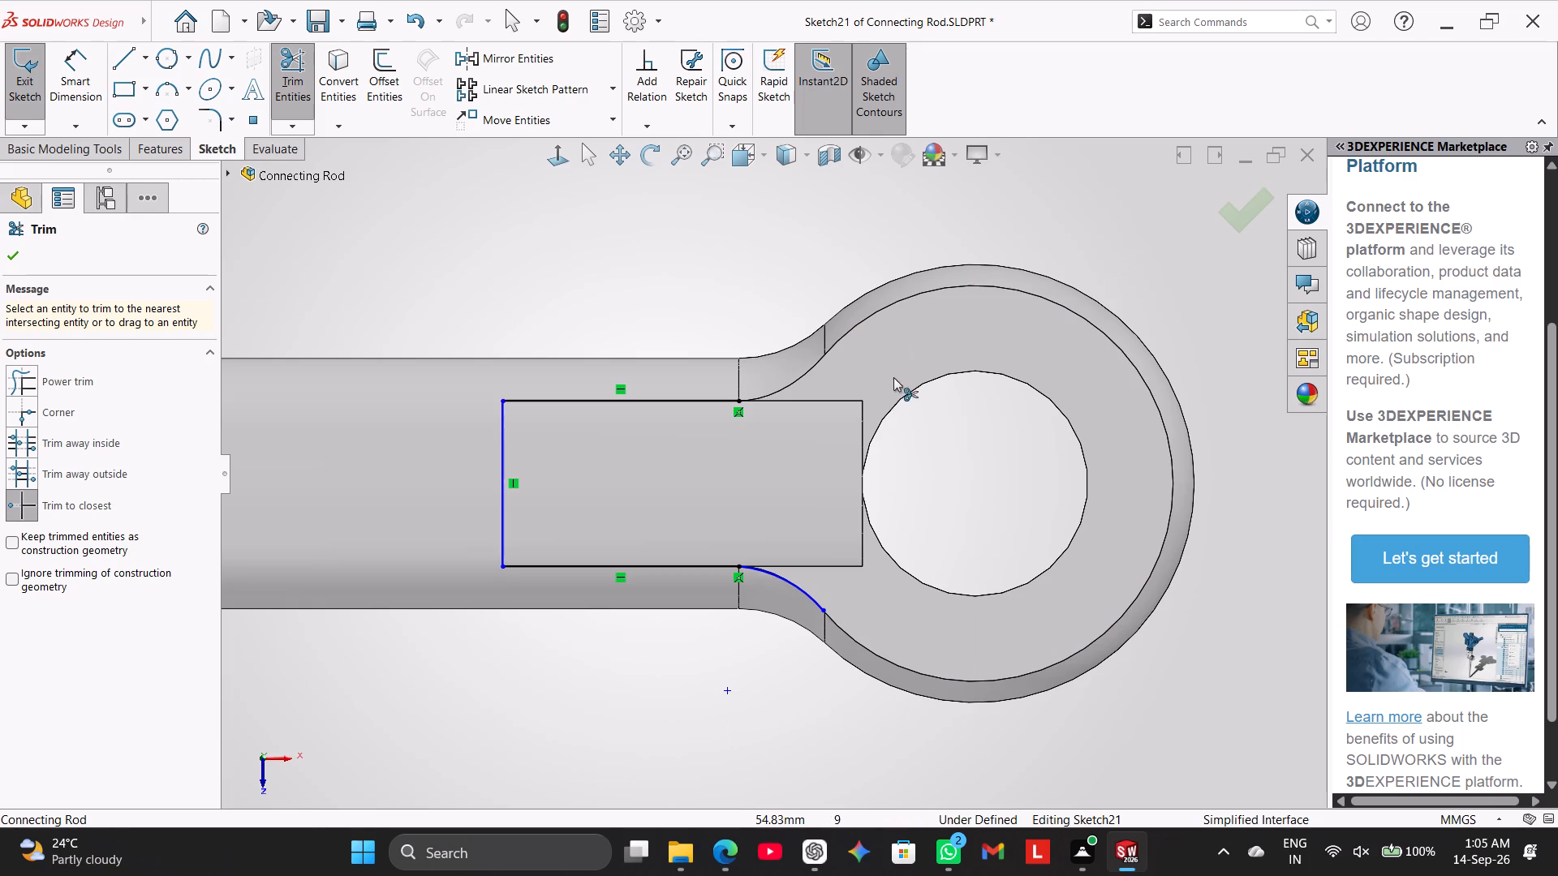
pyautogui.click(794, 590)
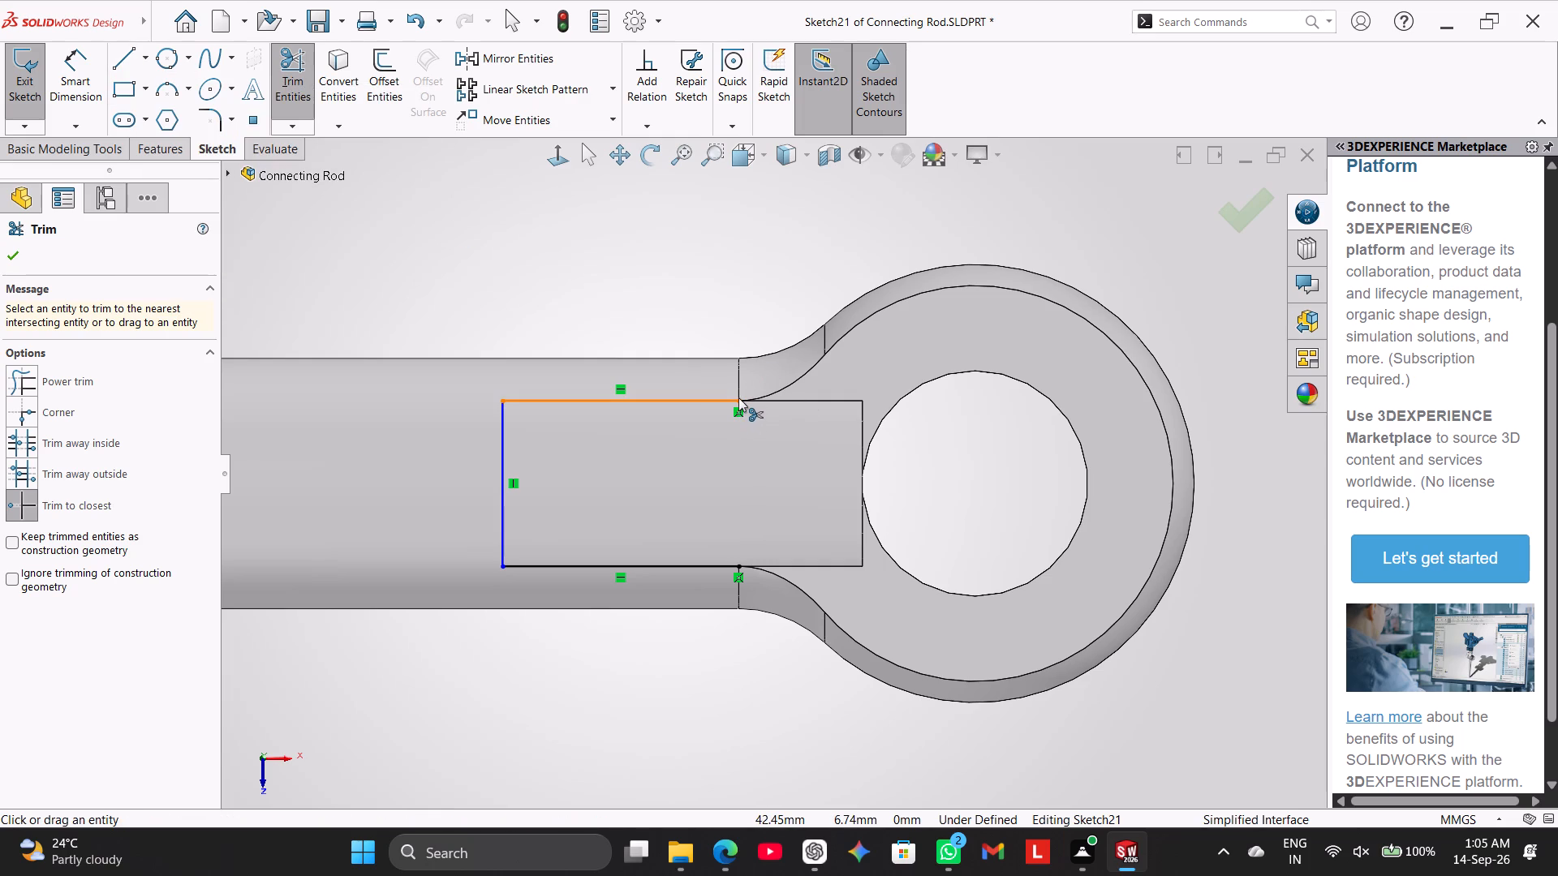
pyautogui.moveTo(738, 402); pyautogui.dragTo(819, 392)
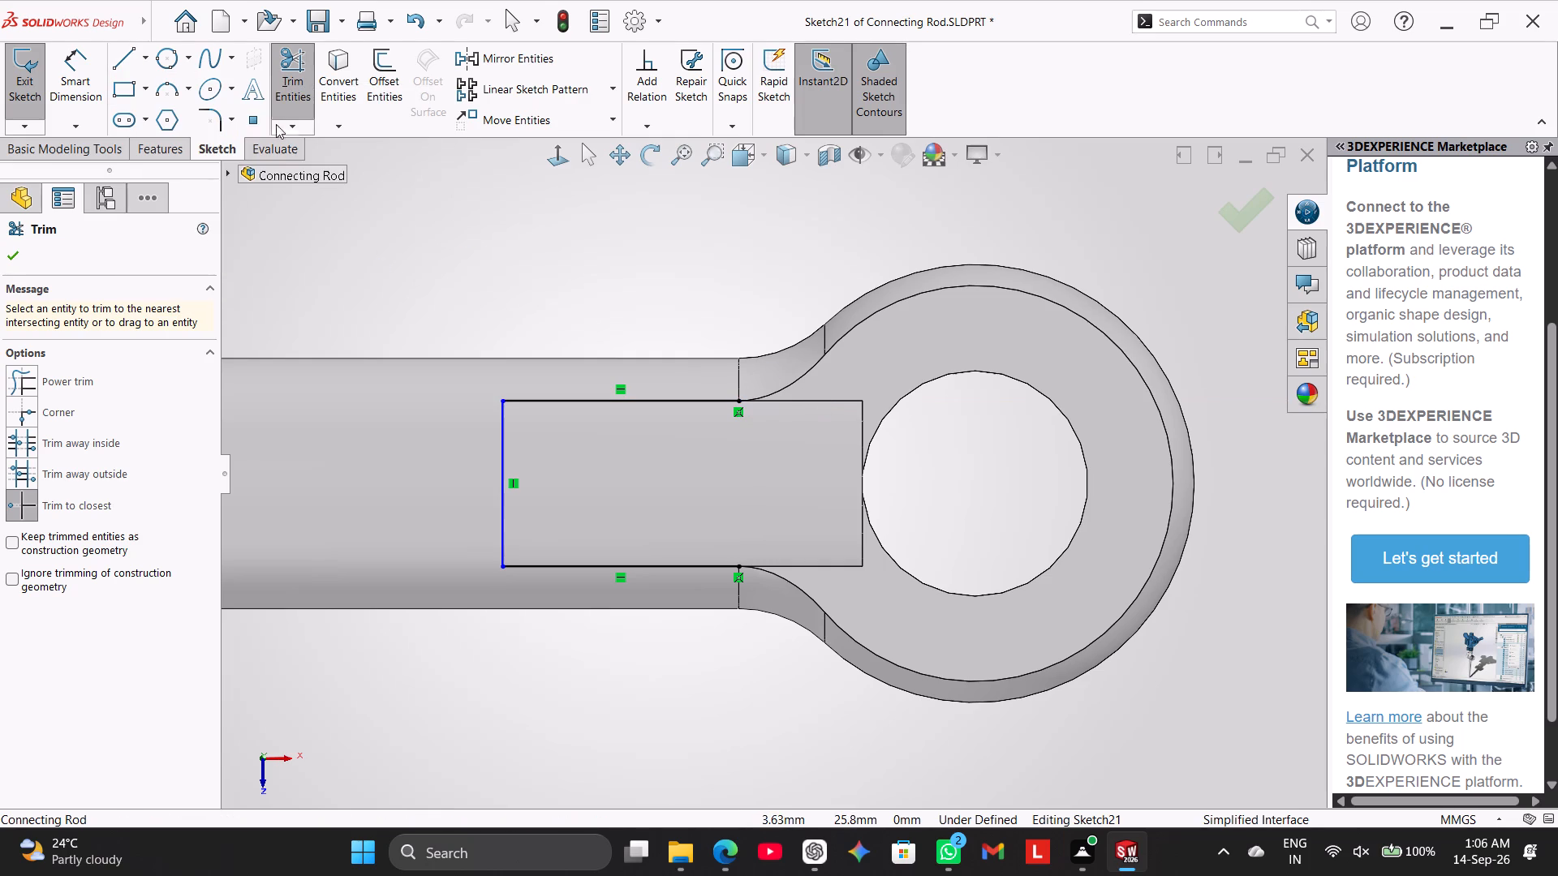
pyautogui.click(299, 88)
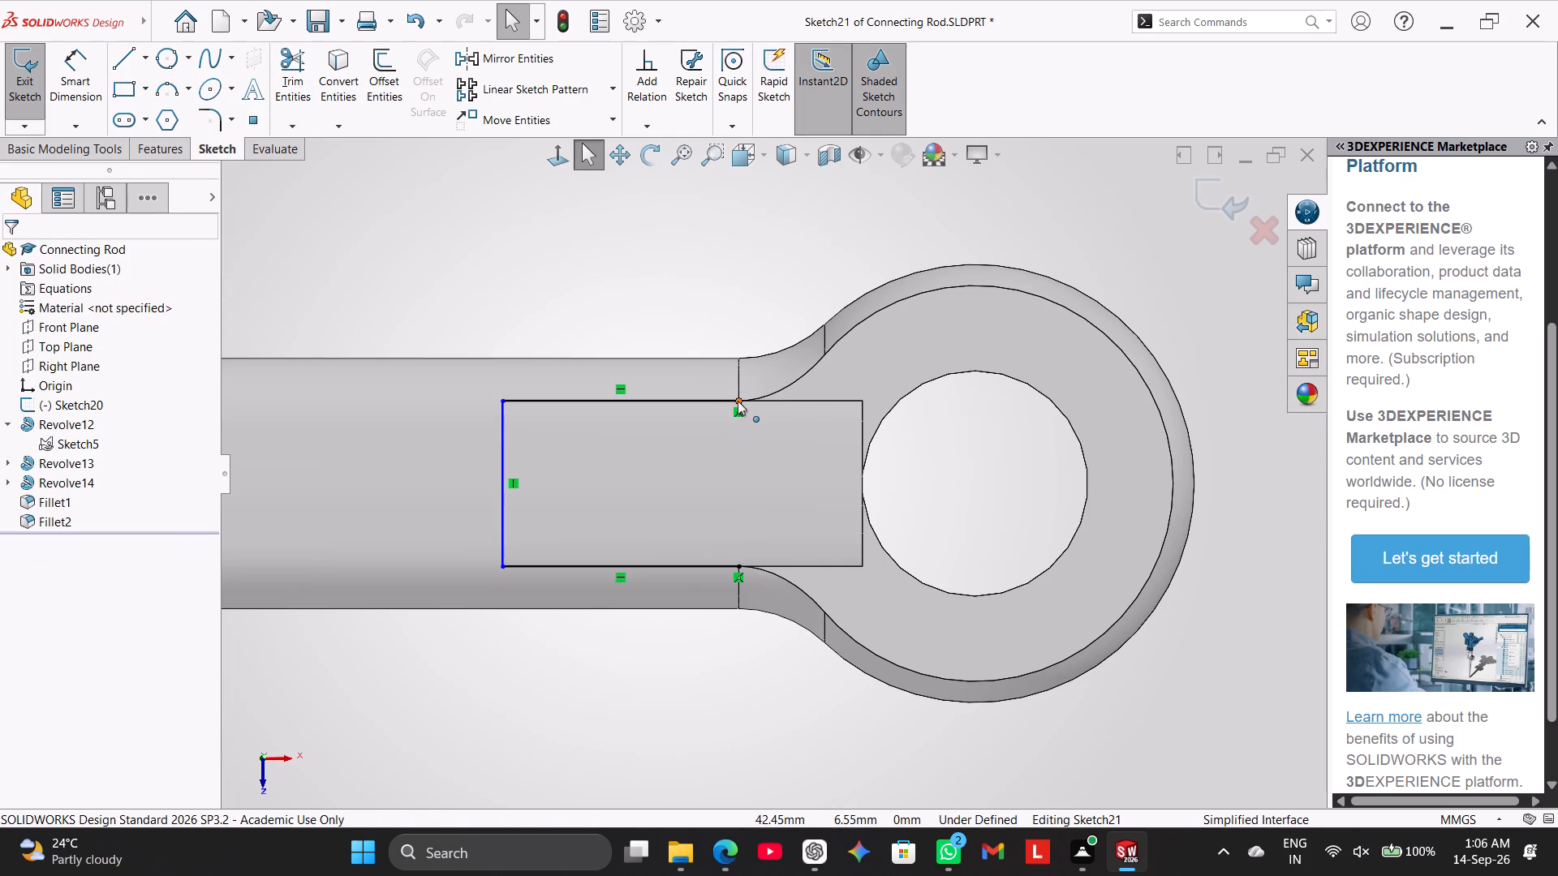
# Delete the coincident relations at the eye-side ends of both horizontal shank lines and extend each line to the vertical edge beside the hole.
pyautogui.moveTo(738, 400); pyautogui.dragTo(829, 401)
pyautogui.rightClick(739, 411)
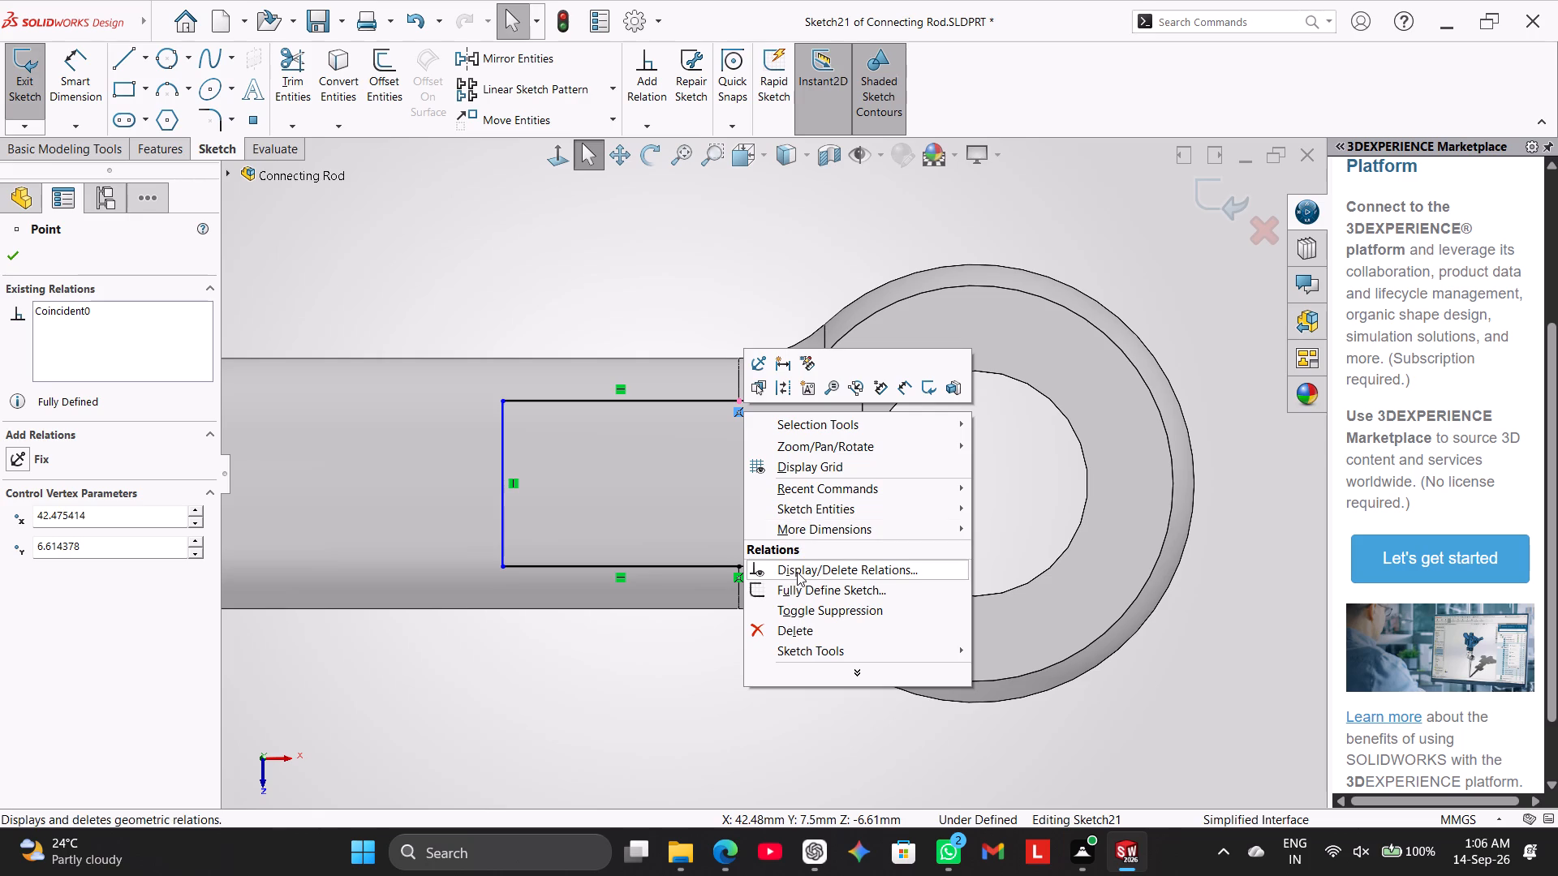
pyautogui.click(794, 633)
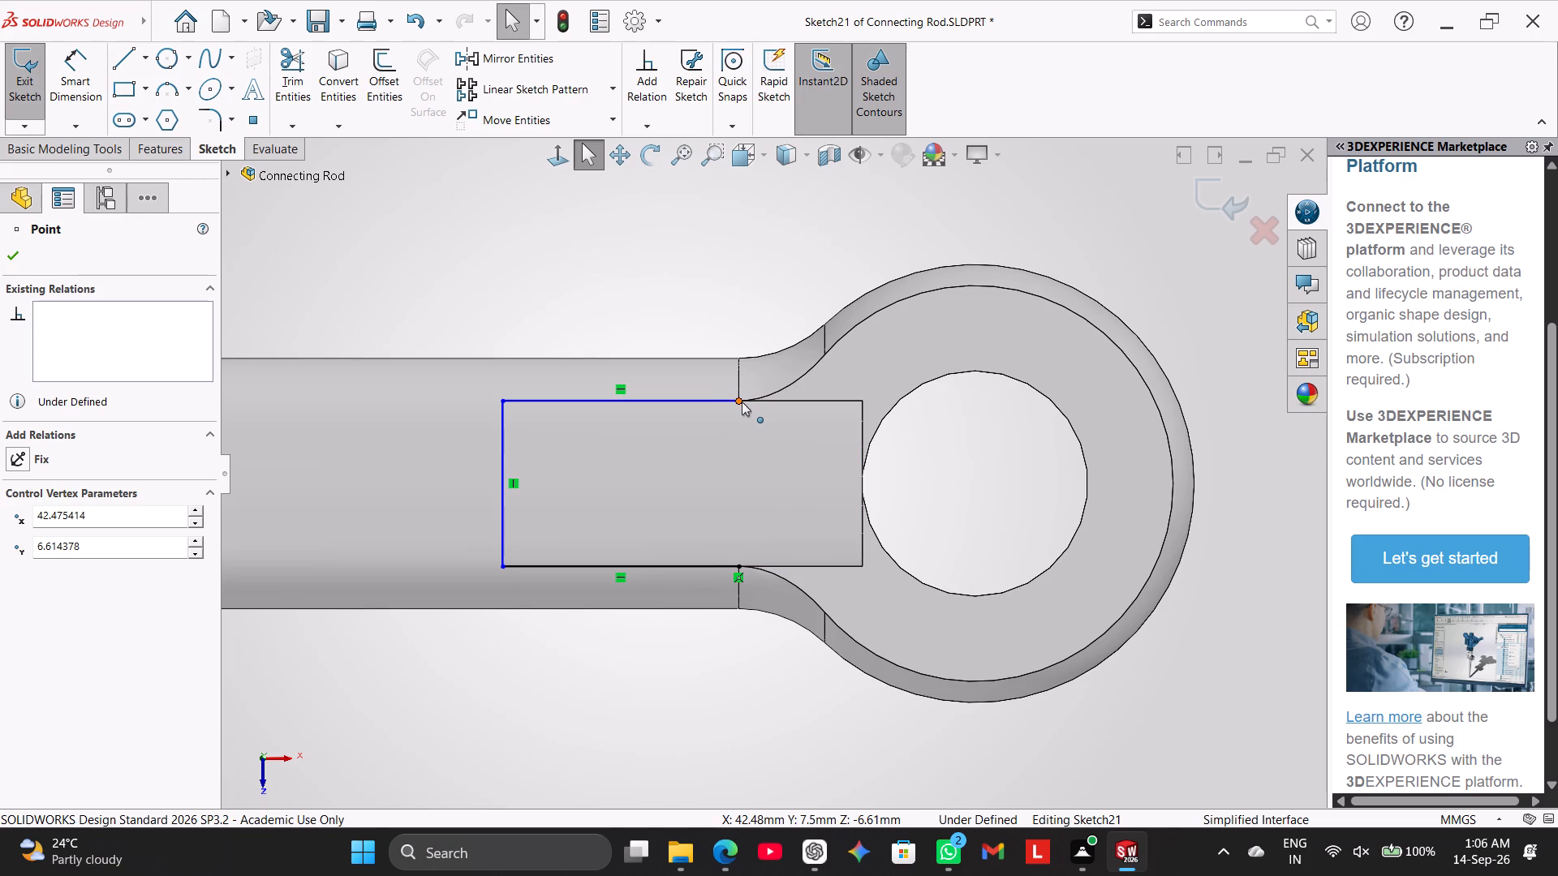
pyautogui.moveTo(742, 401); pyautogui.dragTo(863, 404)
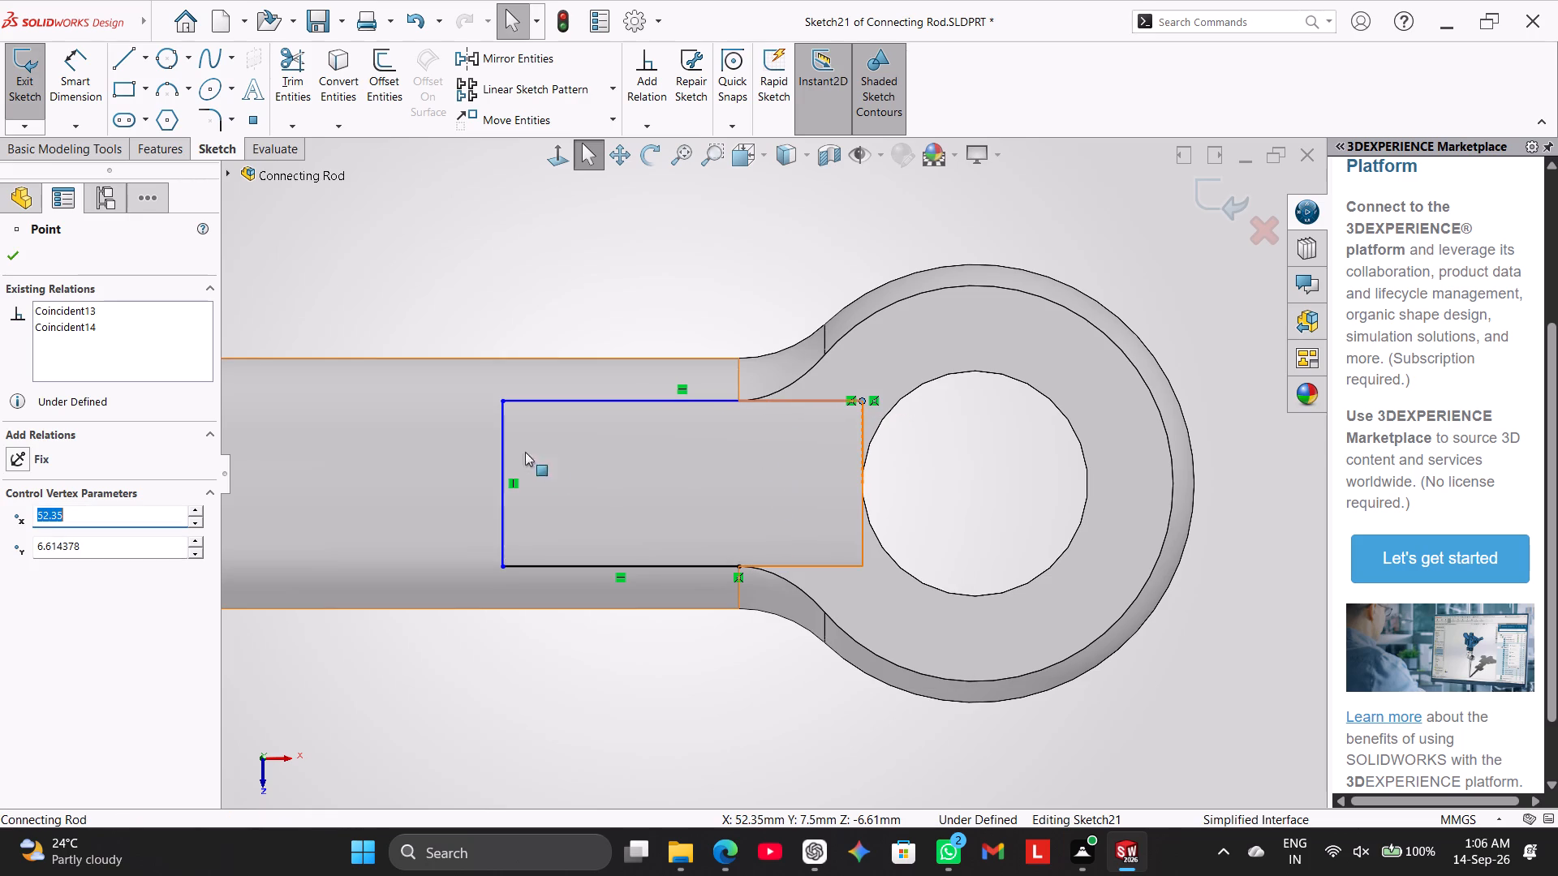
pyautogui.moveTo(741, 566); pyautogui.dragTo(836, 566)
pyautogui.rightClick(742, 573)
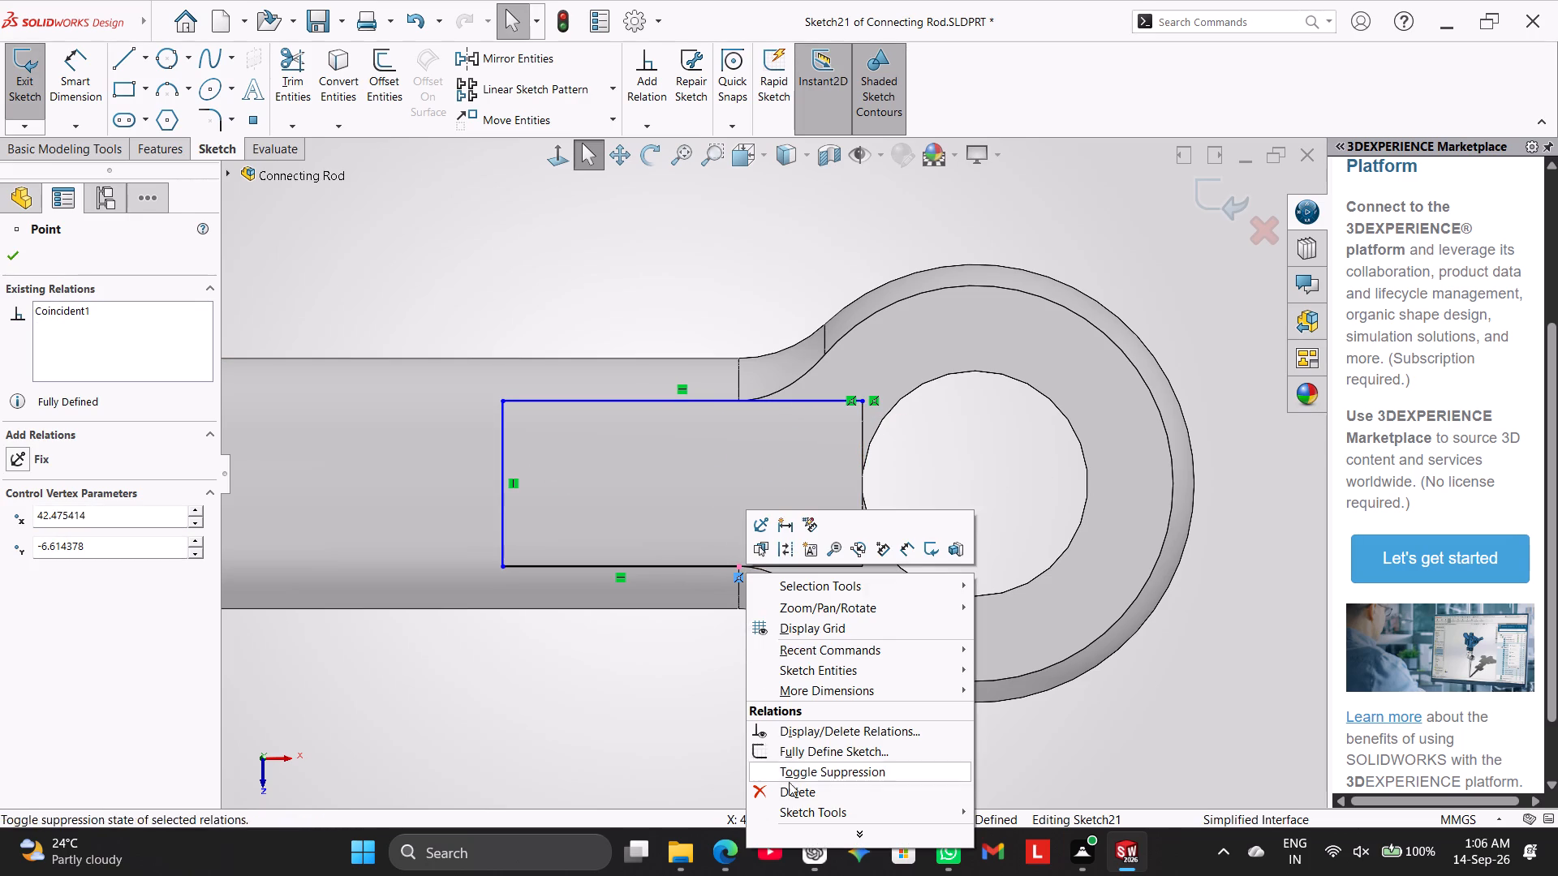
pyautogui.click(791, 798)
pyautogui.moveTo(742, 569); pyautogui.dragTo(813, 565)
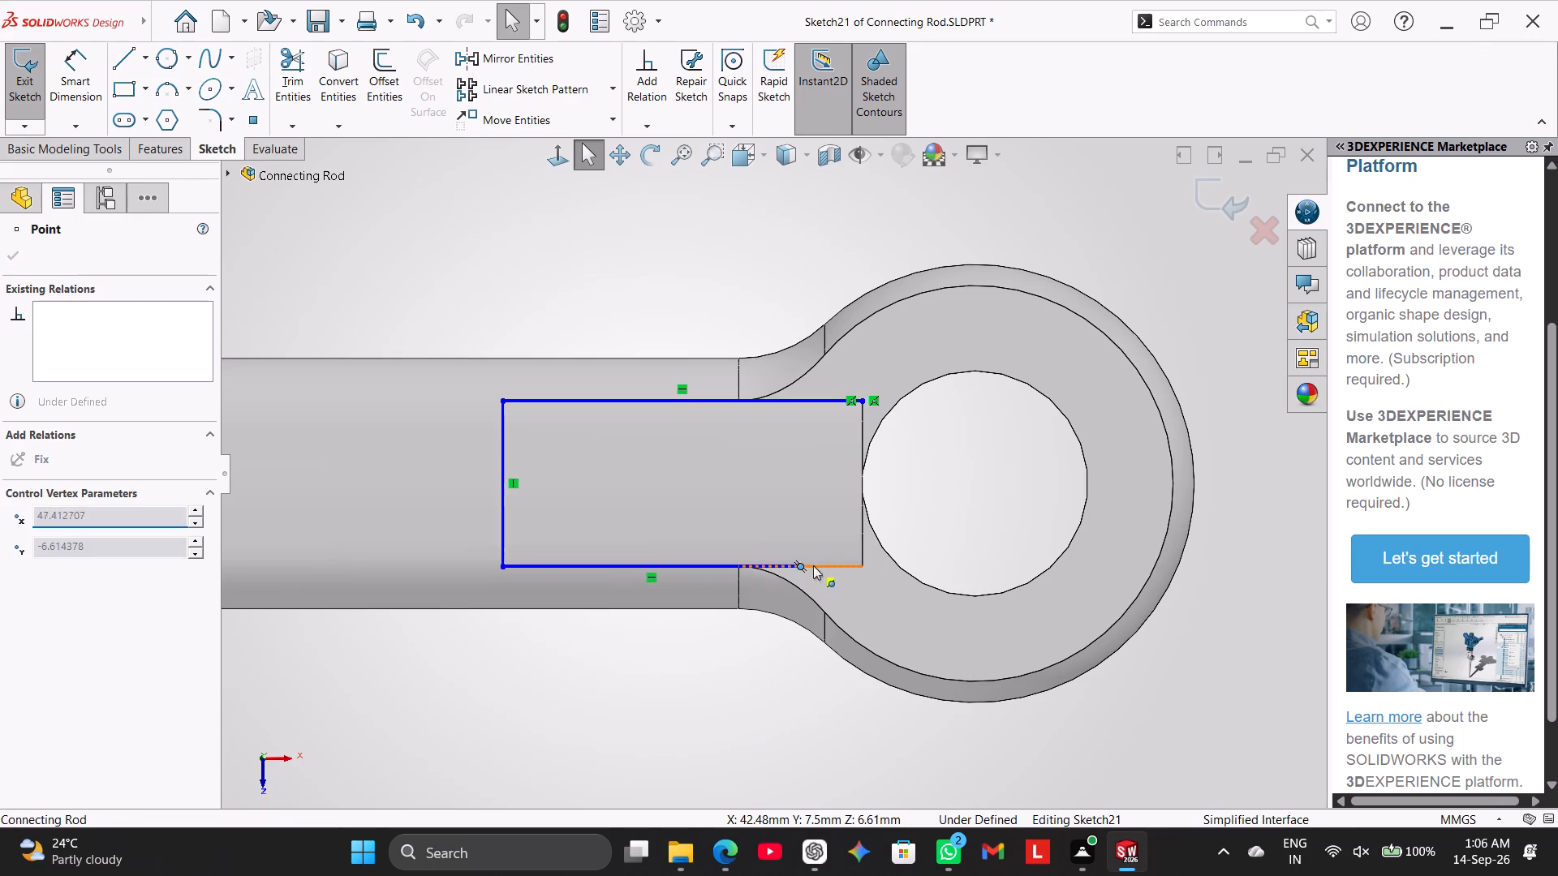
pyautogui.moveTo(813, 565); pyautogui.dragTo(861, 564)
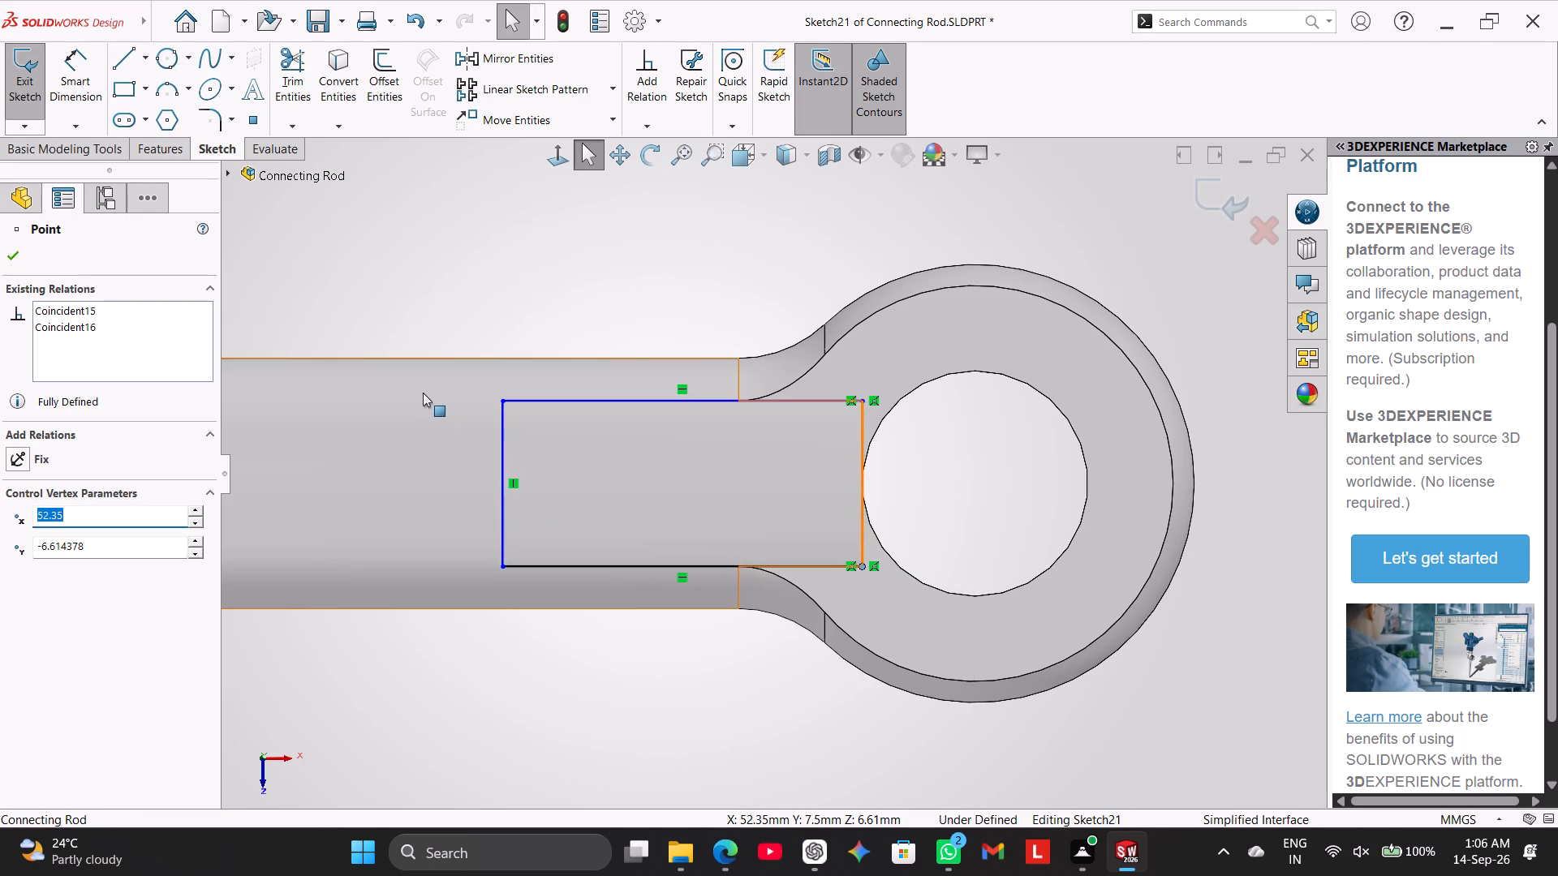
# Close the shank rectangle with a vertical line about 13.23 mm long joining the extended ends of the two horizontal lines beside the hole.
pyautogui.click(135, 52)
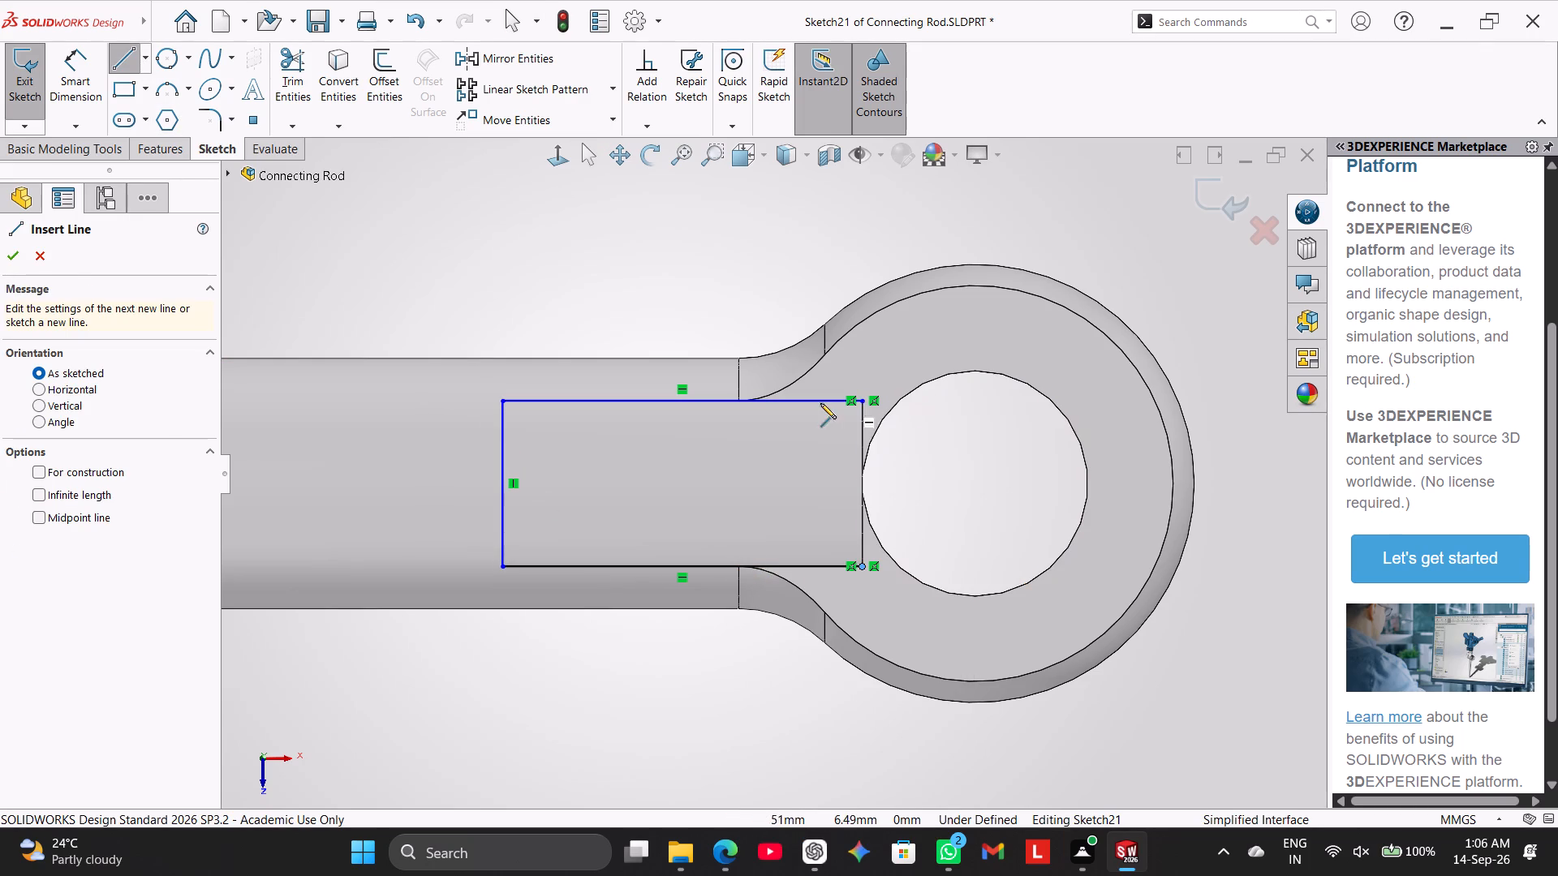
pyautogui.moveTo(861, 405); pyautogui.dragTo(872, 542)
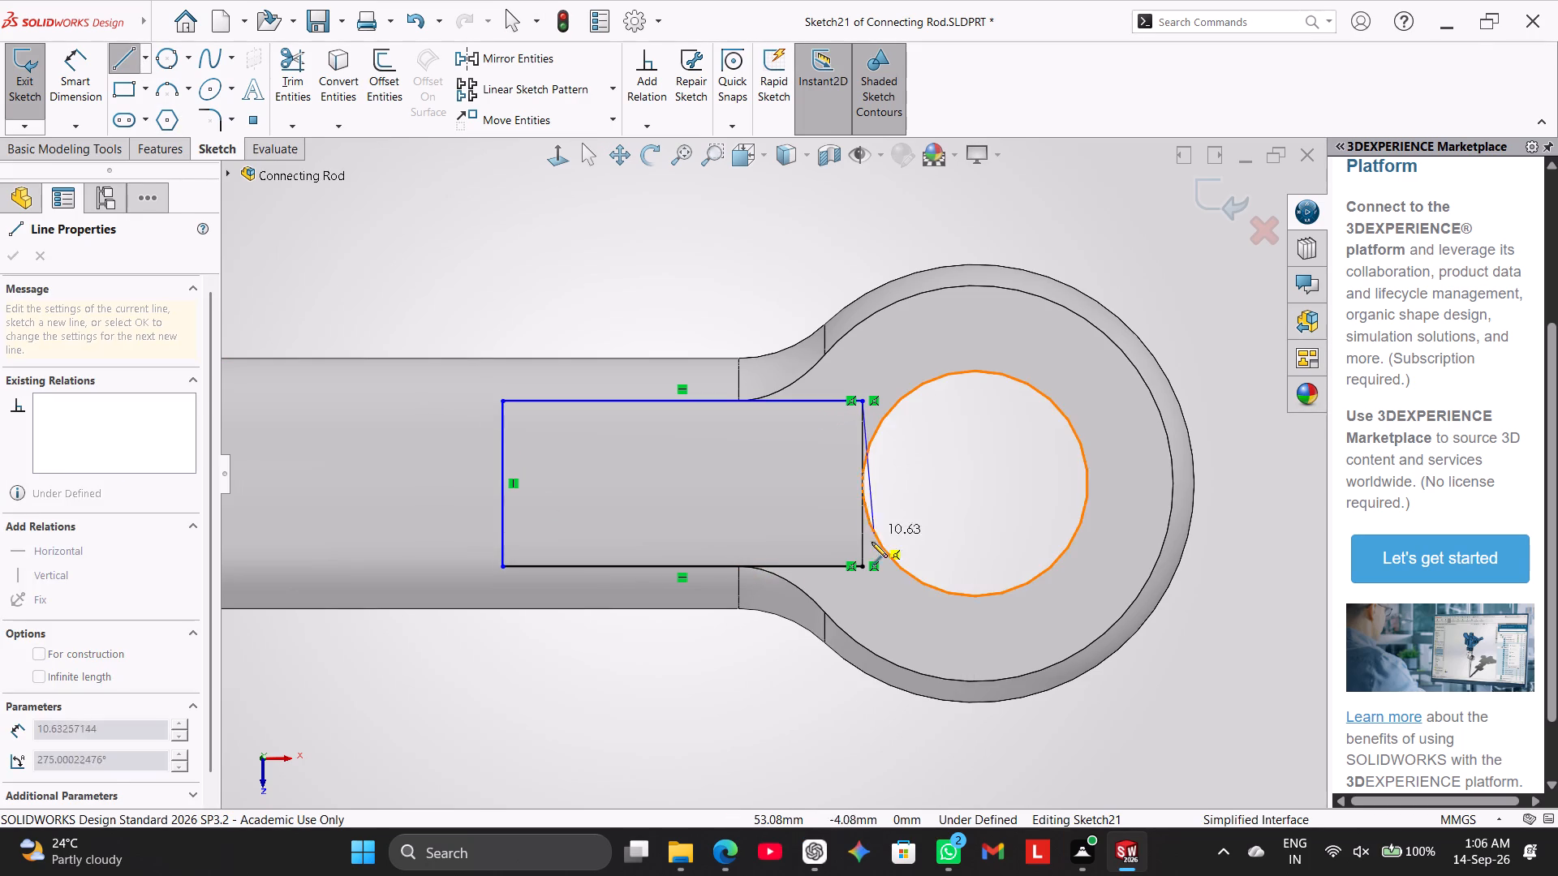
pyautogui.moveTo(872, 542); pyautogui.dragTo(865, 569)
pyautogui.rightClick(636, 724)
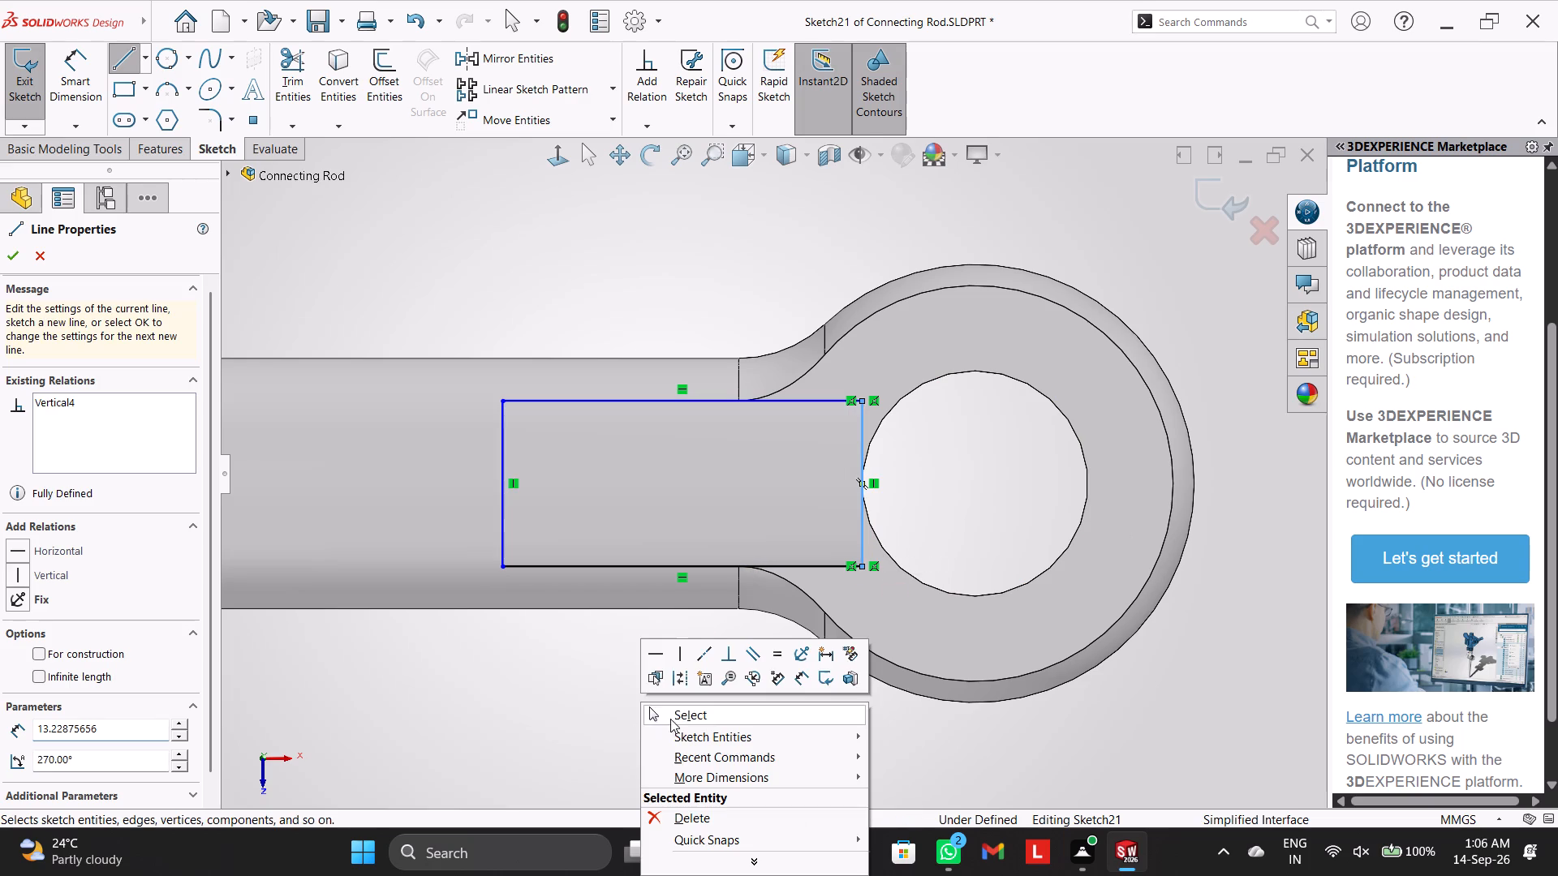
pyautogui.click(507, 716)
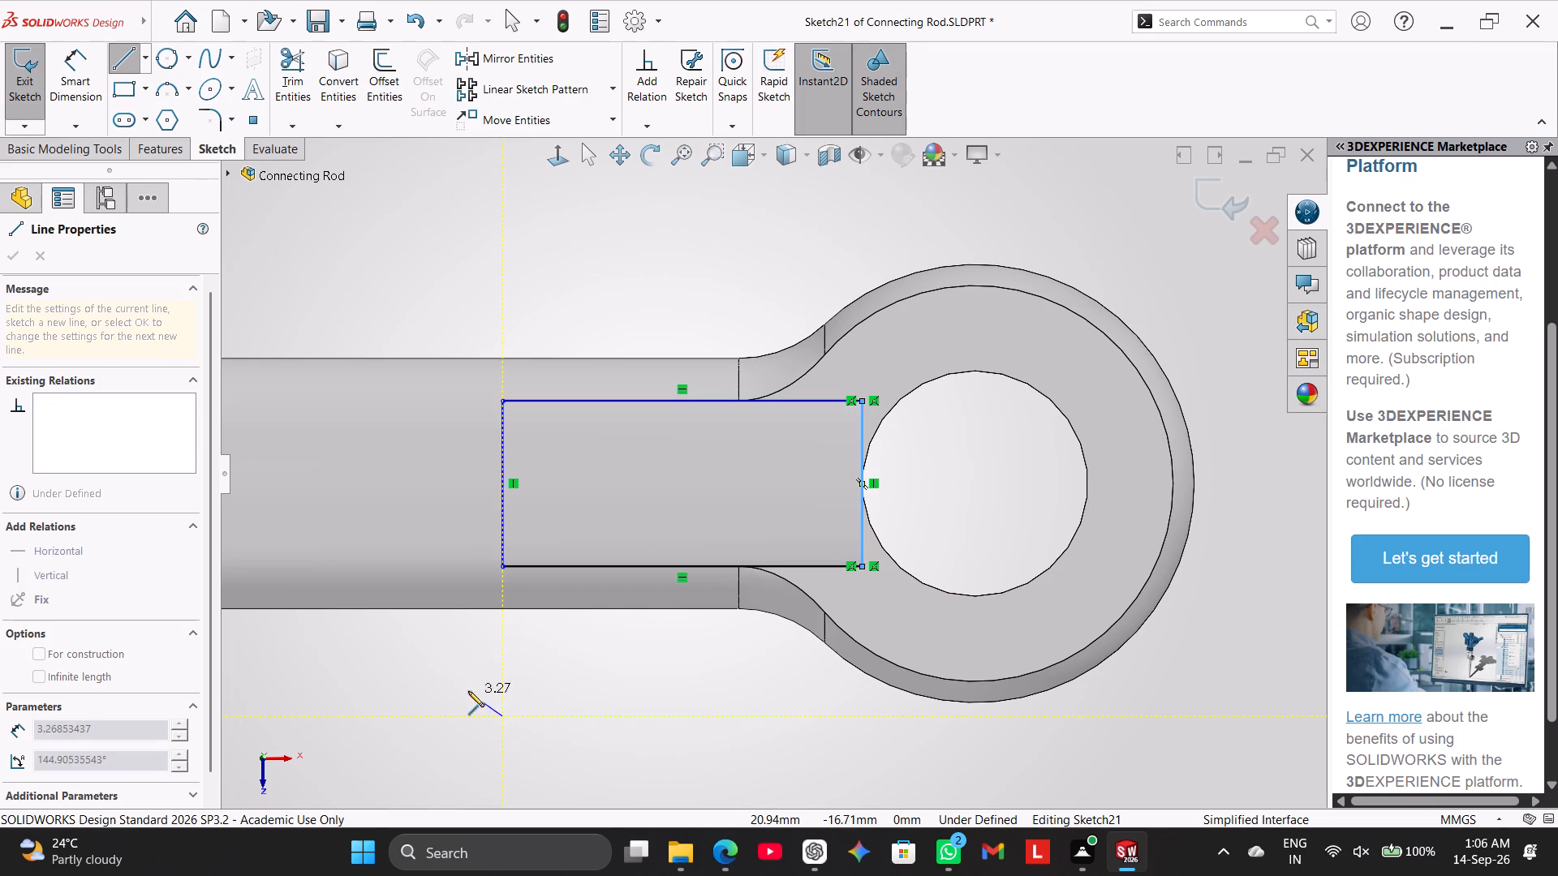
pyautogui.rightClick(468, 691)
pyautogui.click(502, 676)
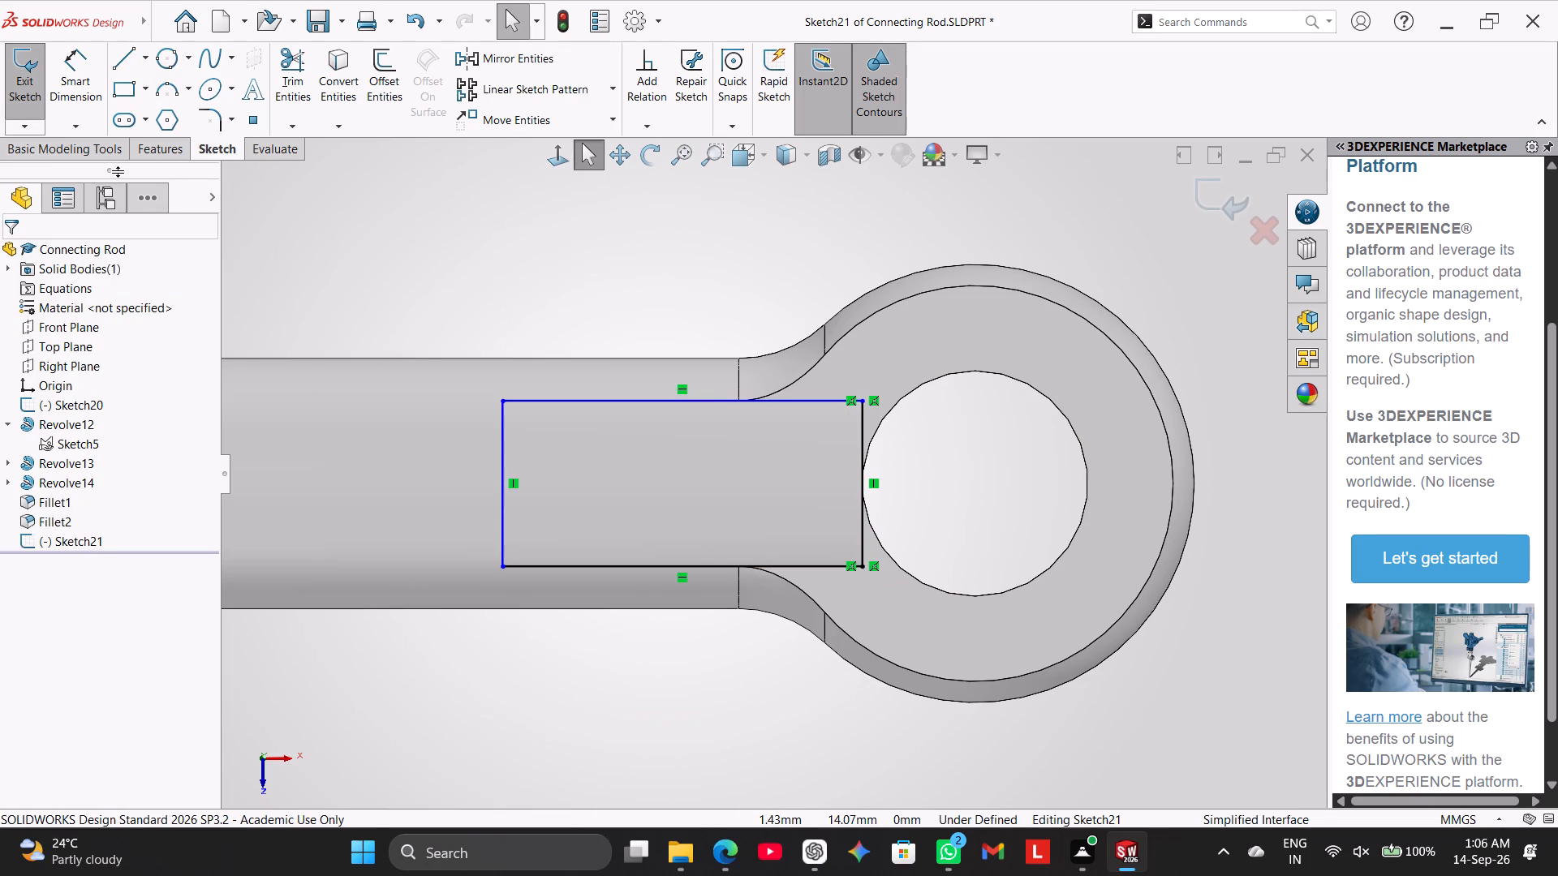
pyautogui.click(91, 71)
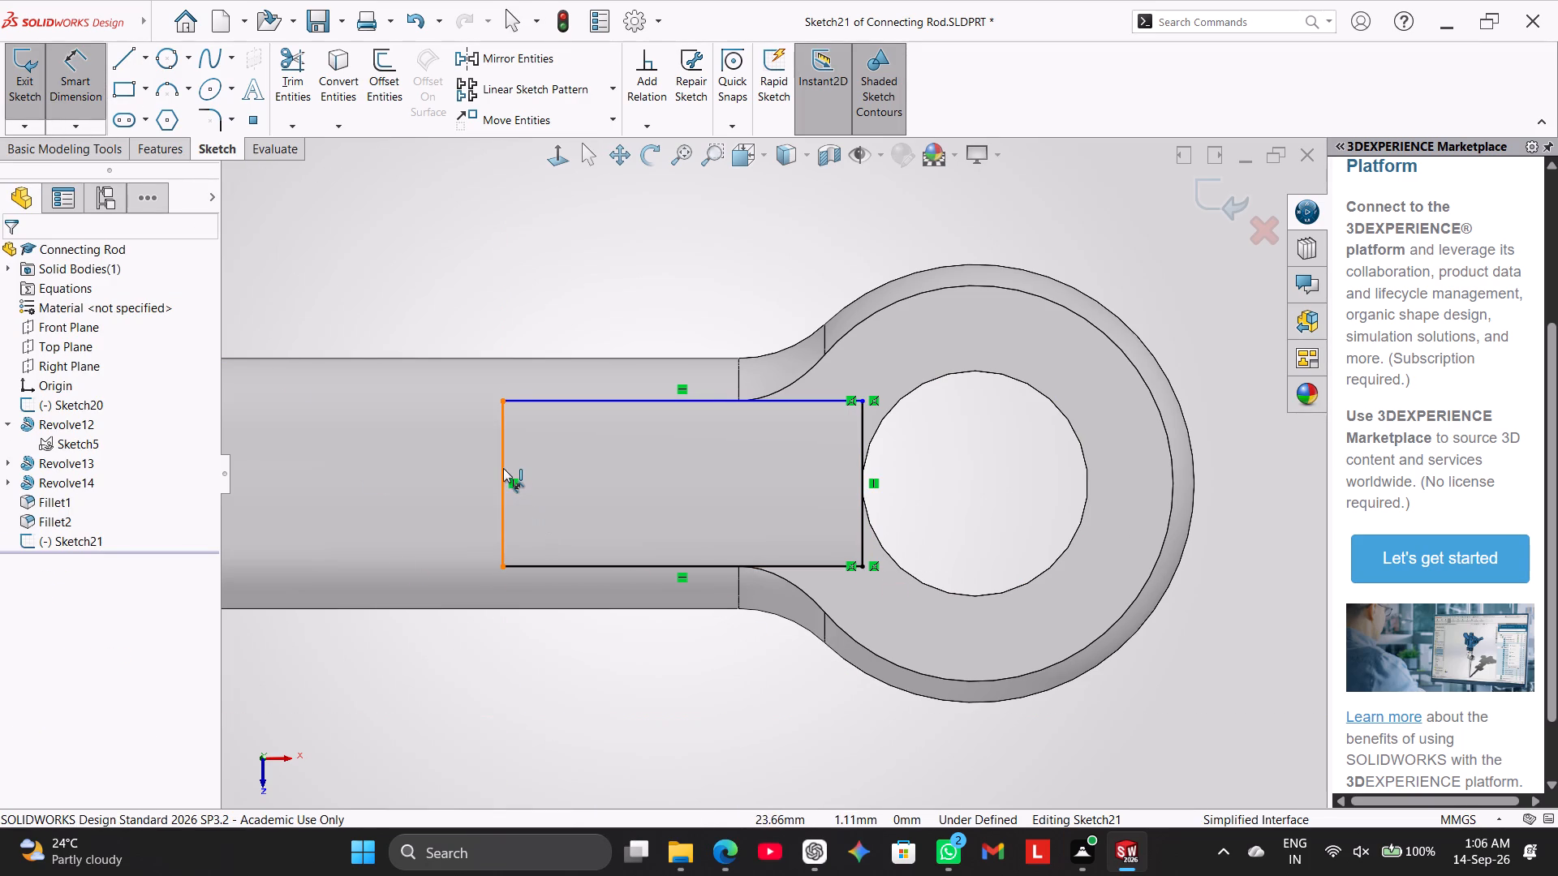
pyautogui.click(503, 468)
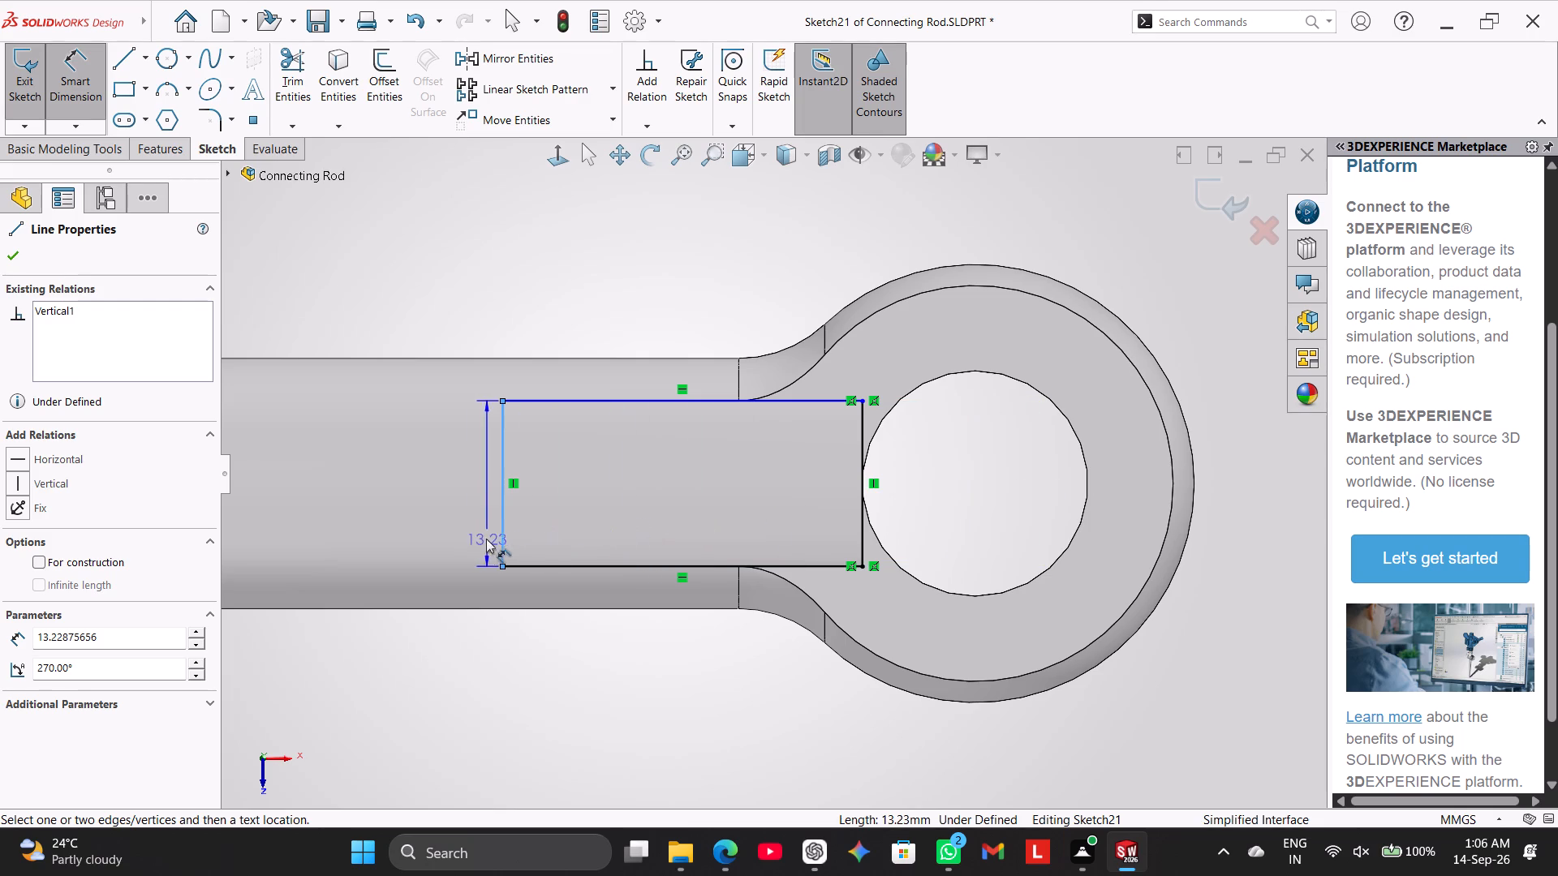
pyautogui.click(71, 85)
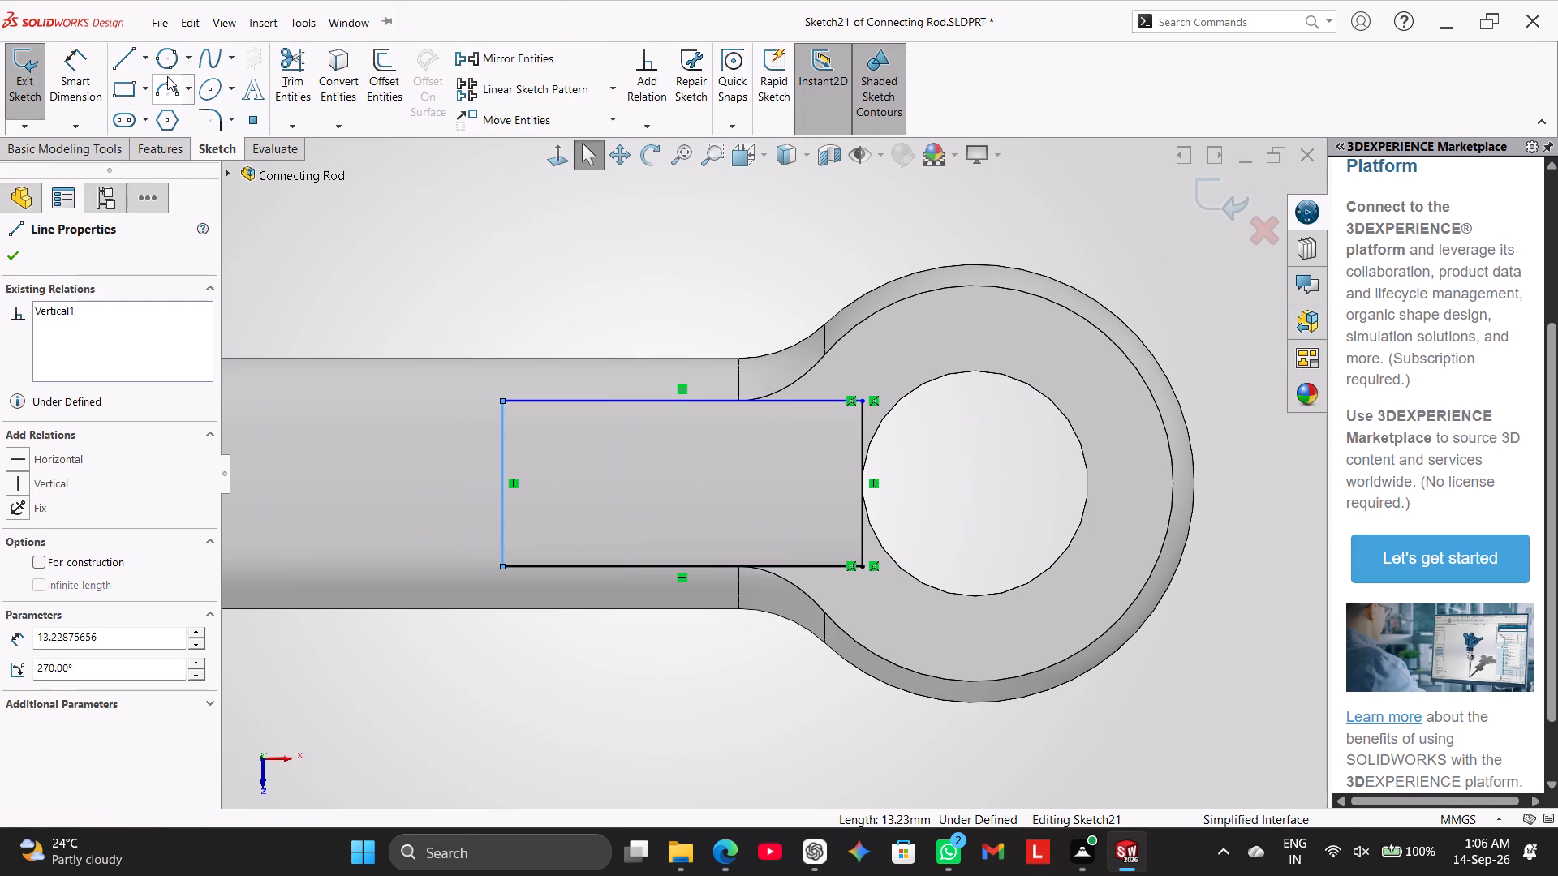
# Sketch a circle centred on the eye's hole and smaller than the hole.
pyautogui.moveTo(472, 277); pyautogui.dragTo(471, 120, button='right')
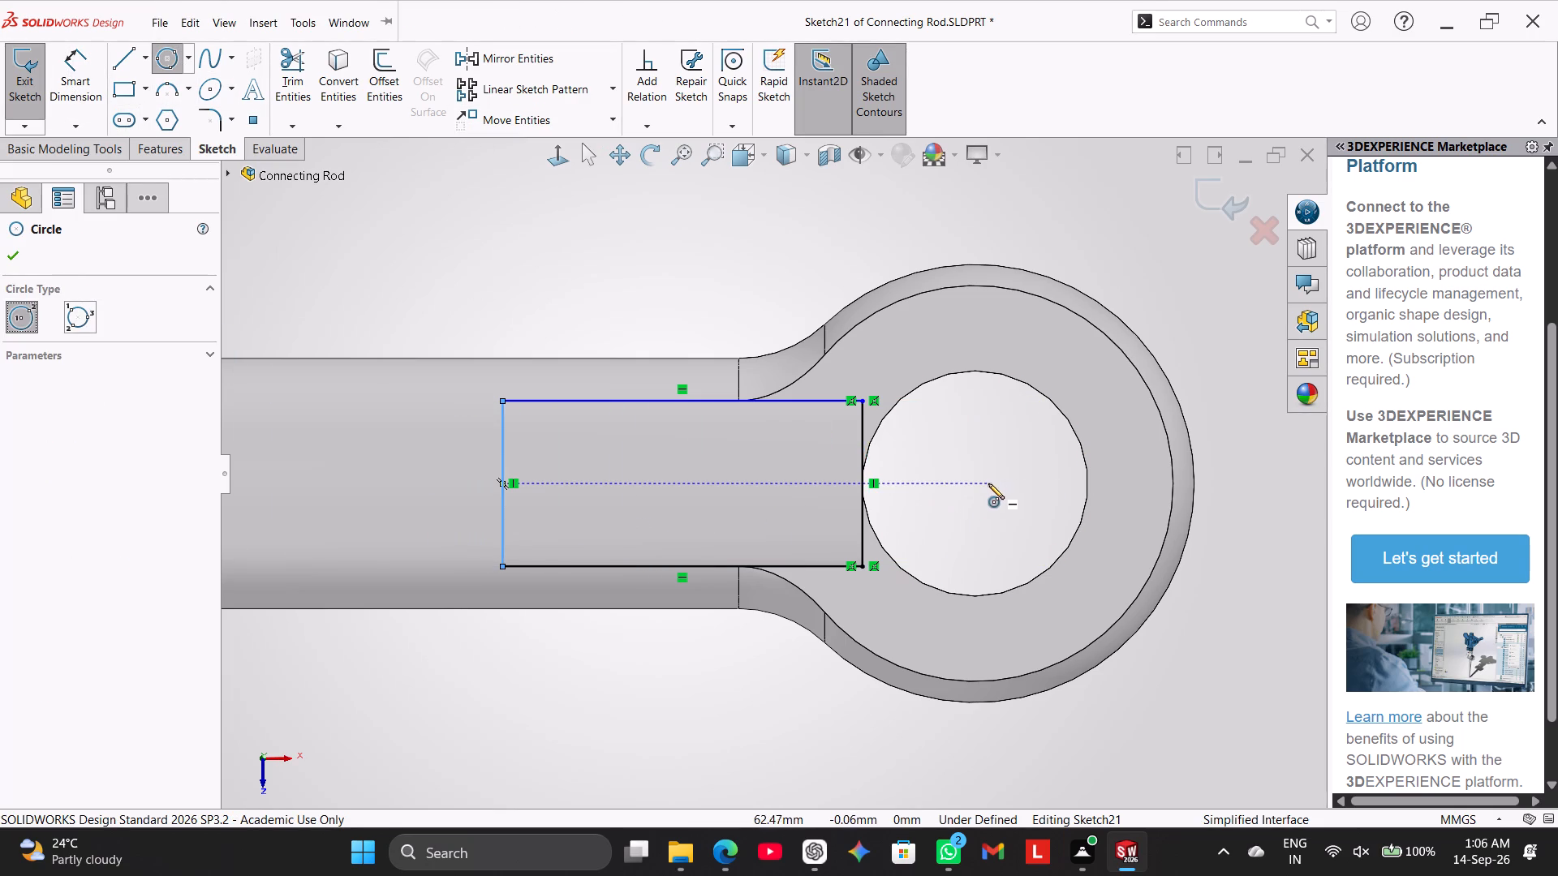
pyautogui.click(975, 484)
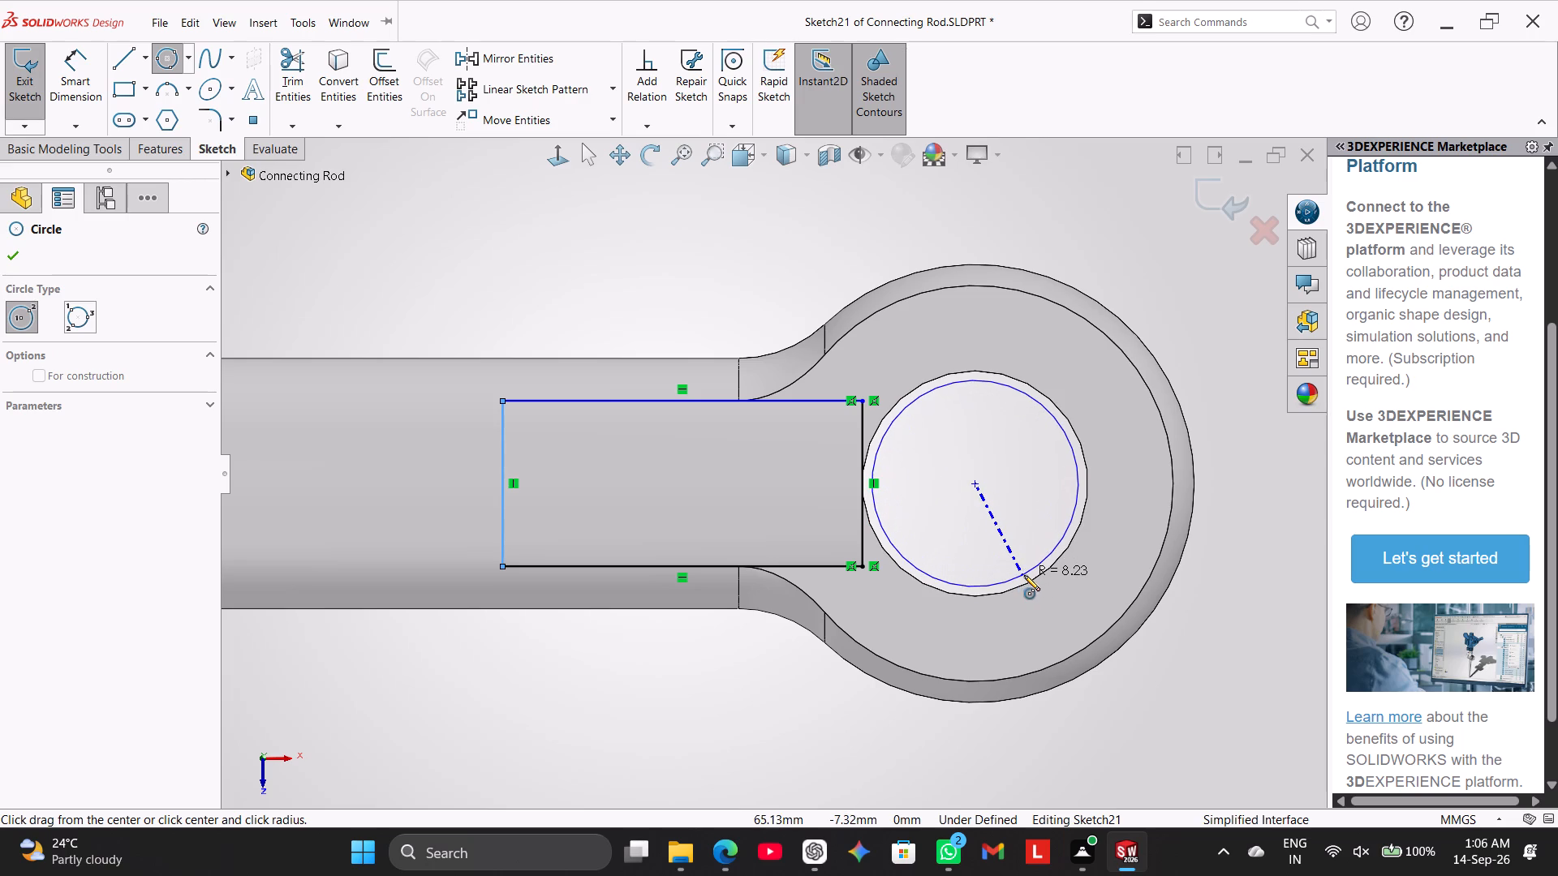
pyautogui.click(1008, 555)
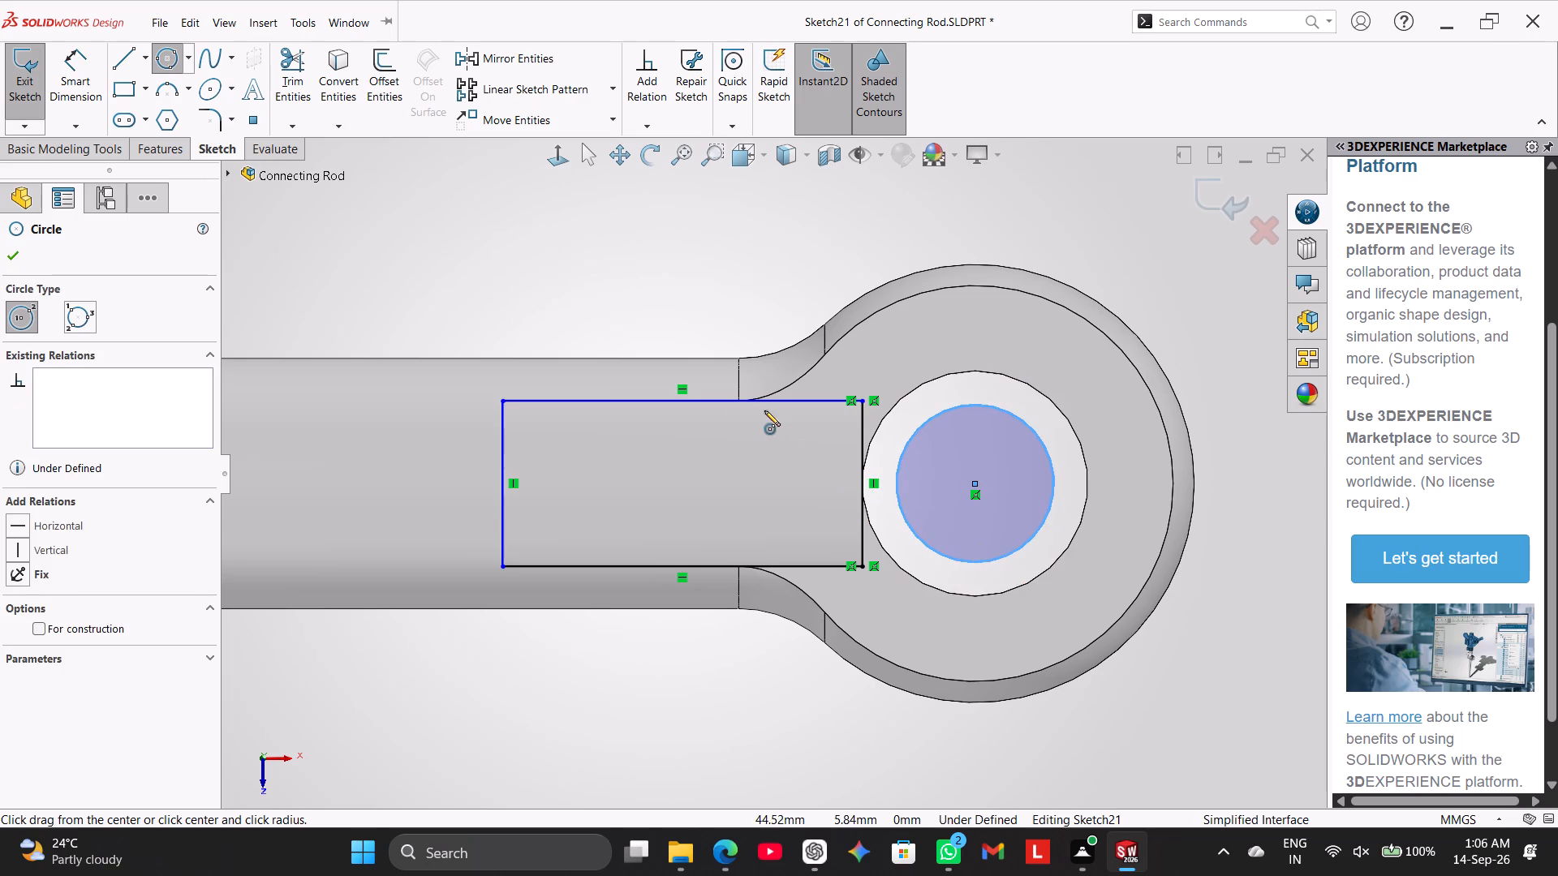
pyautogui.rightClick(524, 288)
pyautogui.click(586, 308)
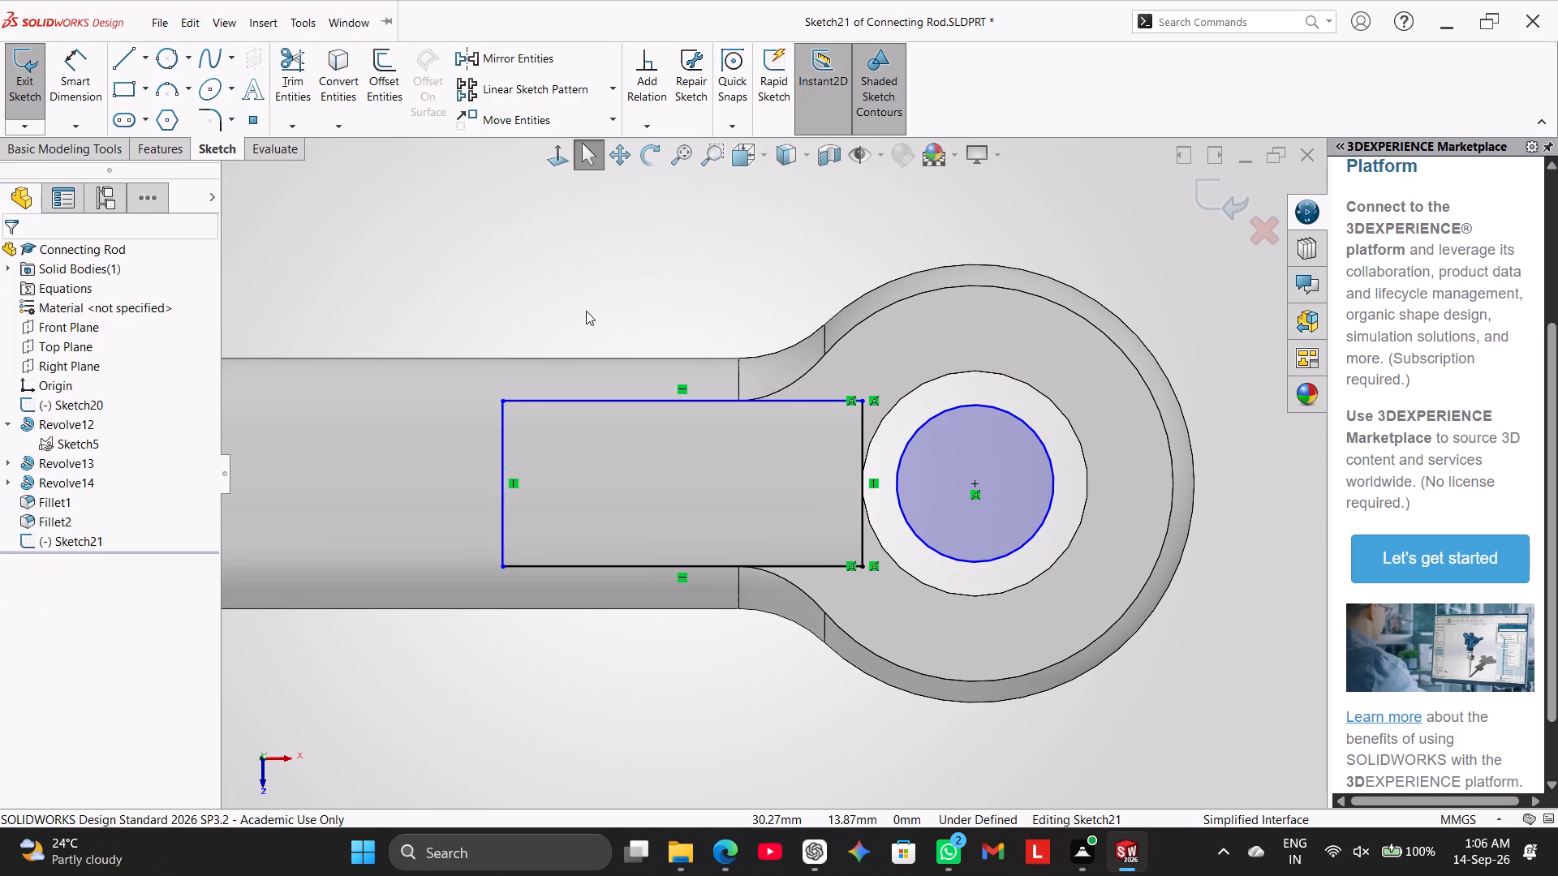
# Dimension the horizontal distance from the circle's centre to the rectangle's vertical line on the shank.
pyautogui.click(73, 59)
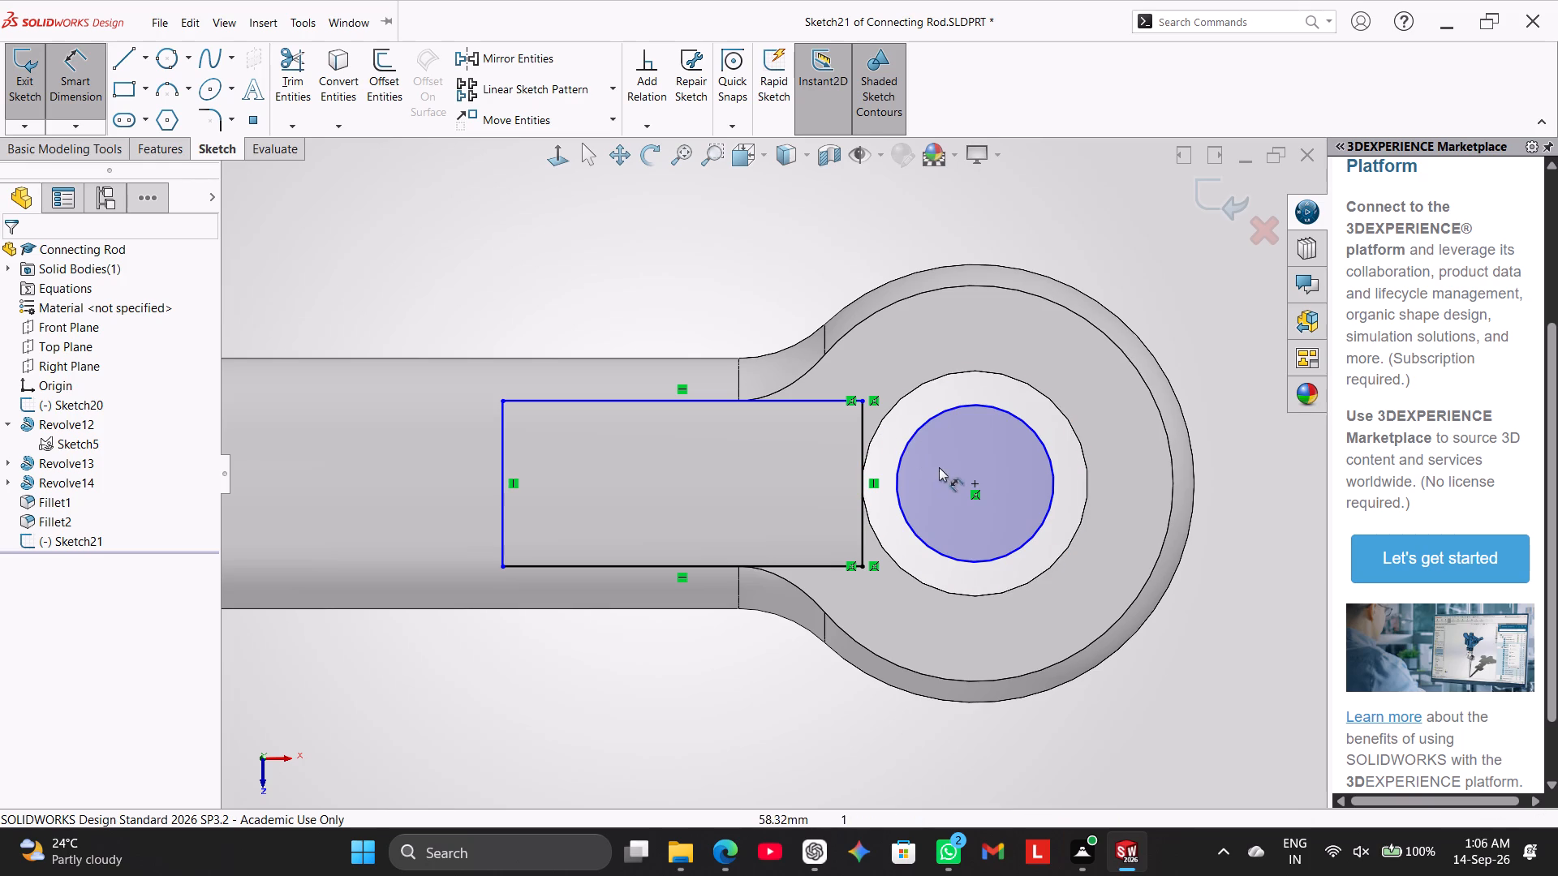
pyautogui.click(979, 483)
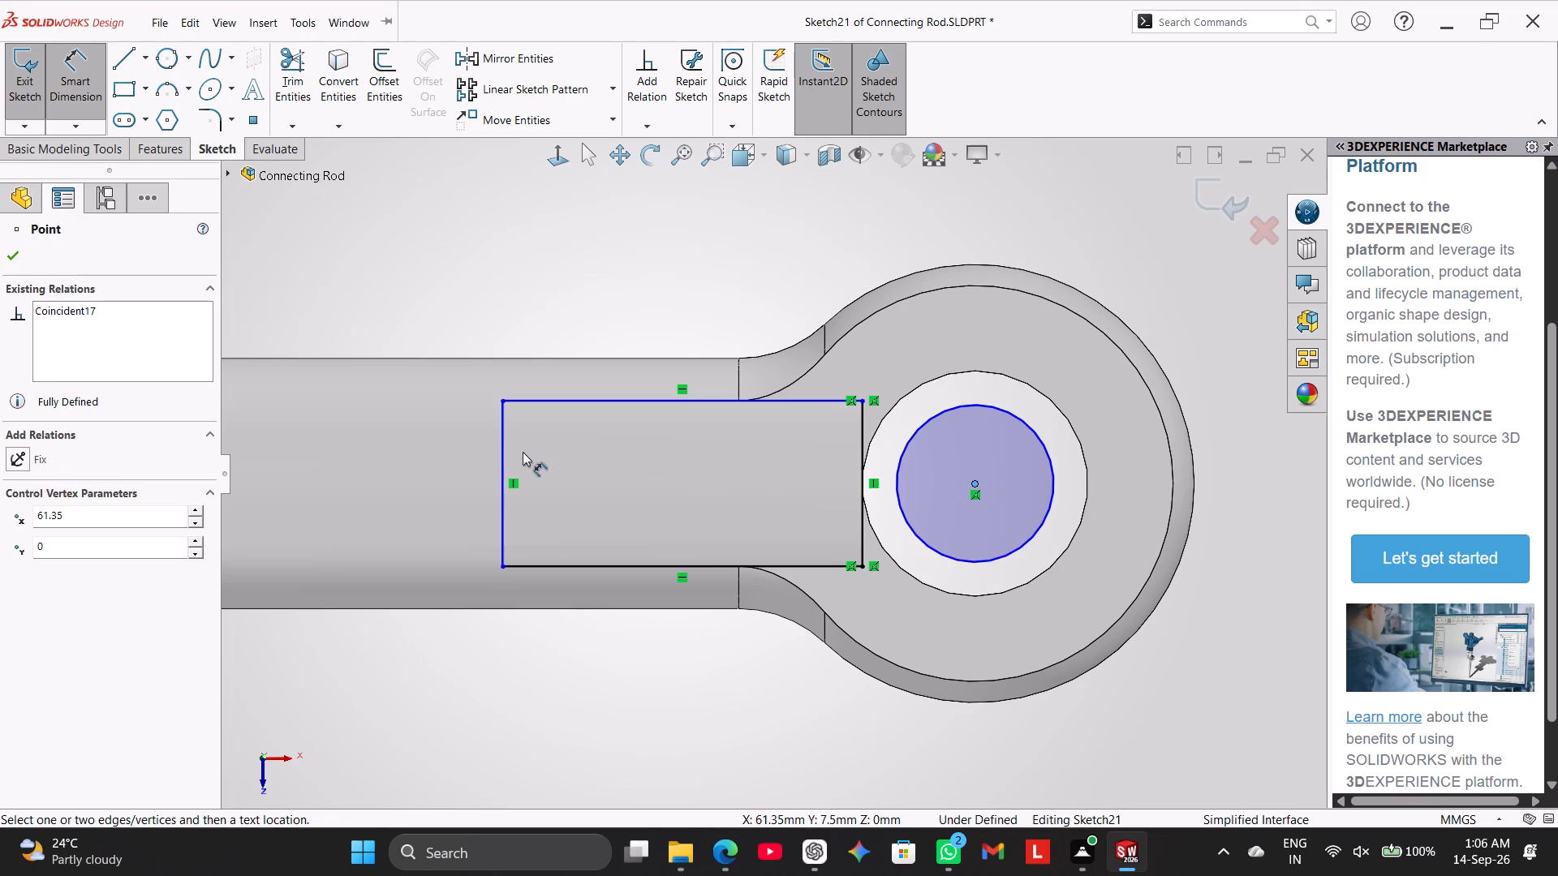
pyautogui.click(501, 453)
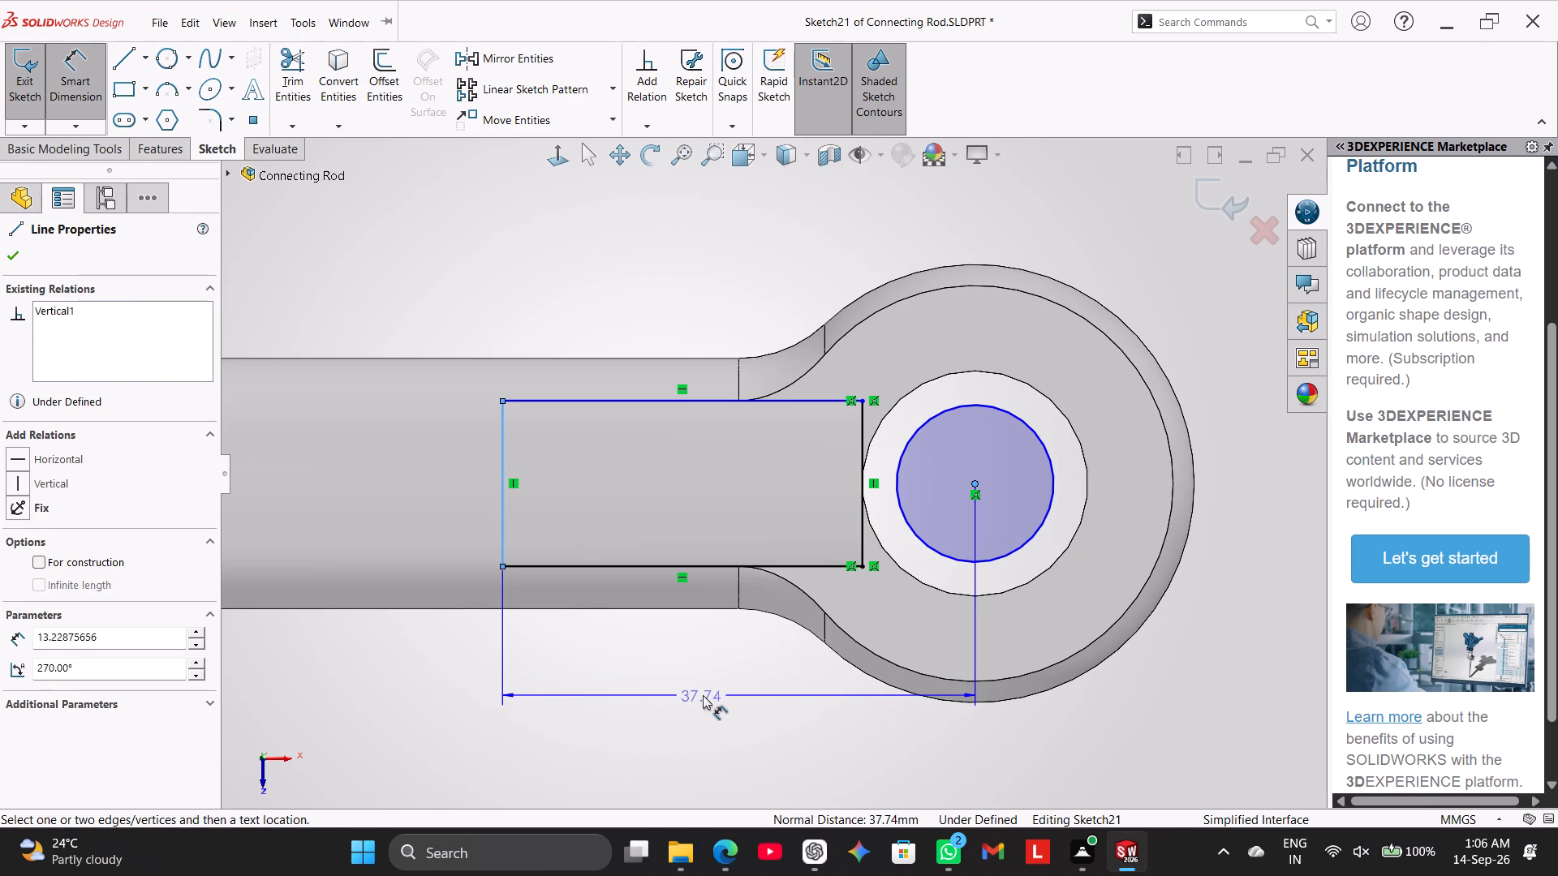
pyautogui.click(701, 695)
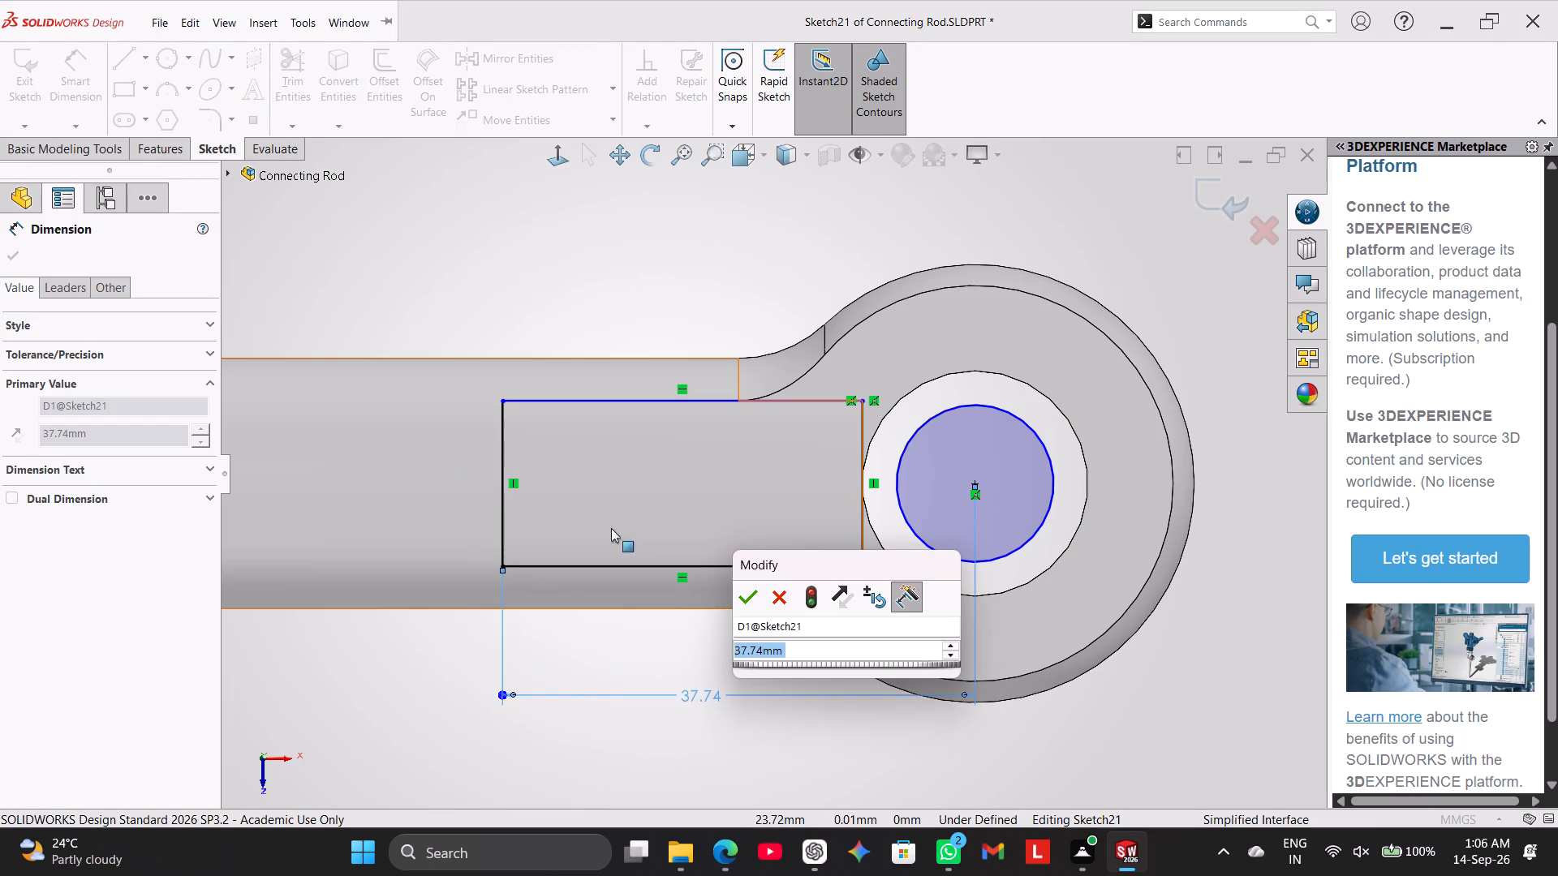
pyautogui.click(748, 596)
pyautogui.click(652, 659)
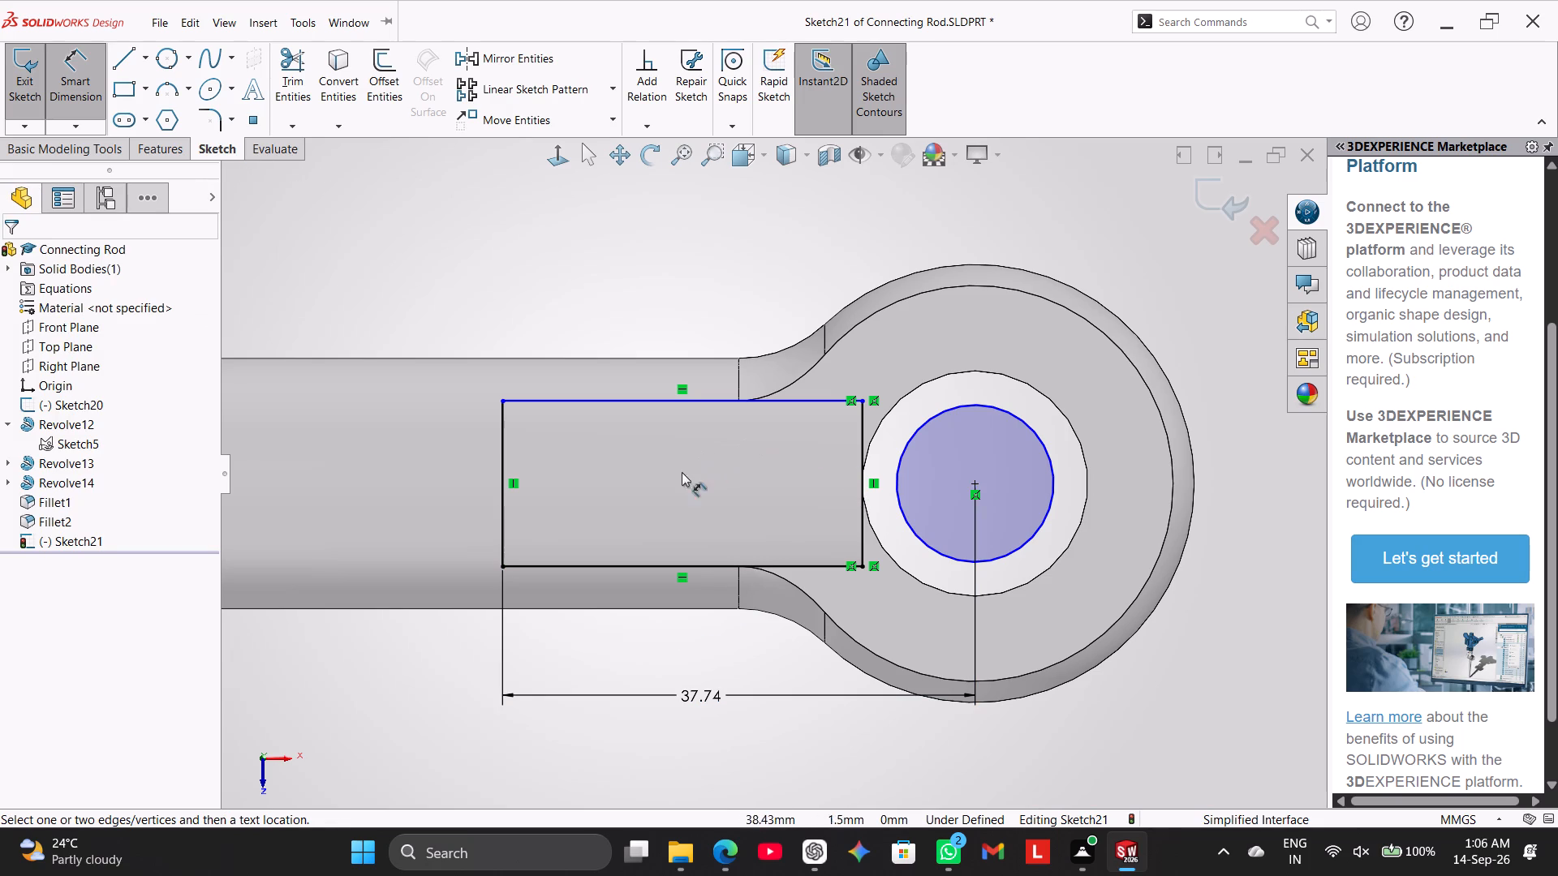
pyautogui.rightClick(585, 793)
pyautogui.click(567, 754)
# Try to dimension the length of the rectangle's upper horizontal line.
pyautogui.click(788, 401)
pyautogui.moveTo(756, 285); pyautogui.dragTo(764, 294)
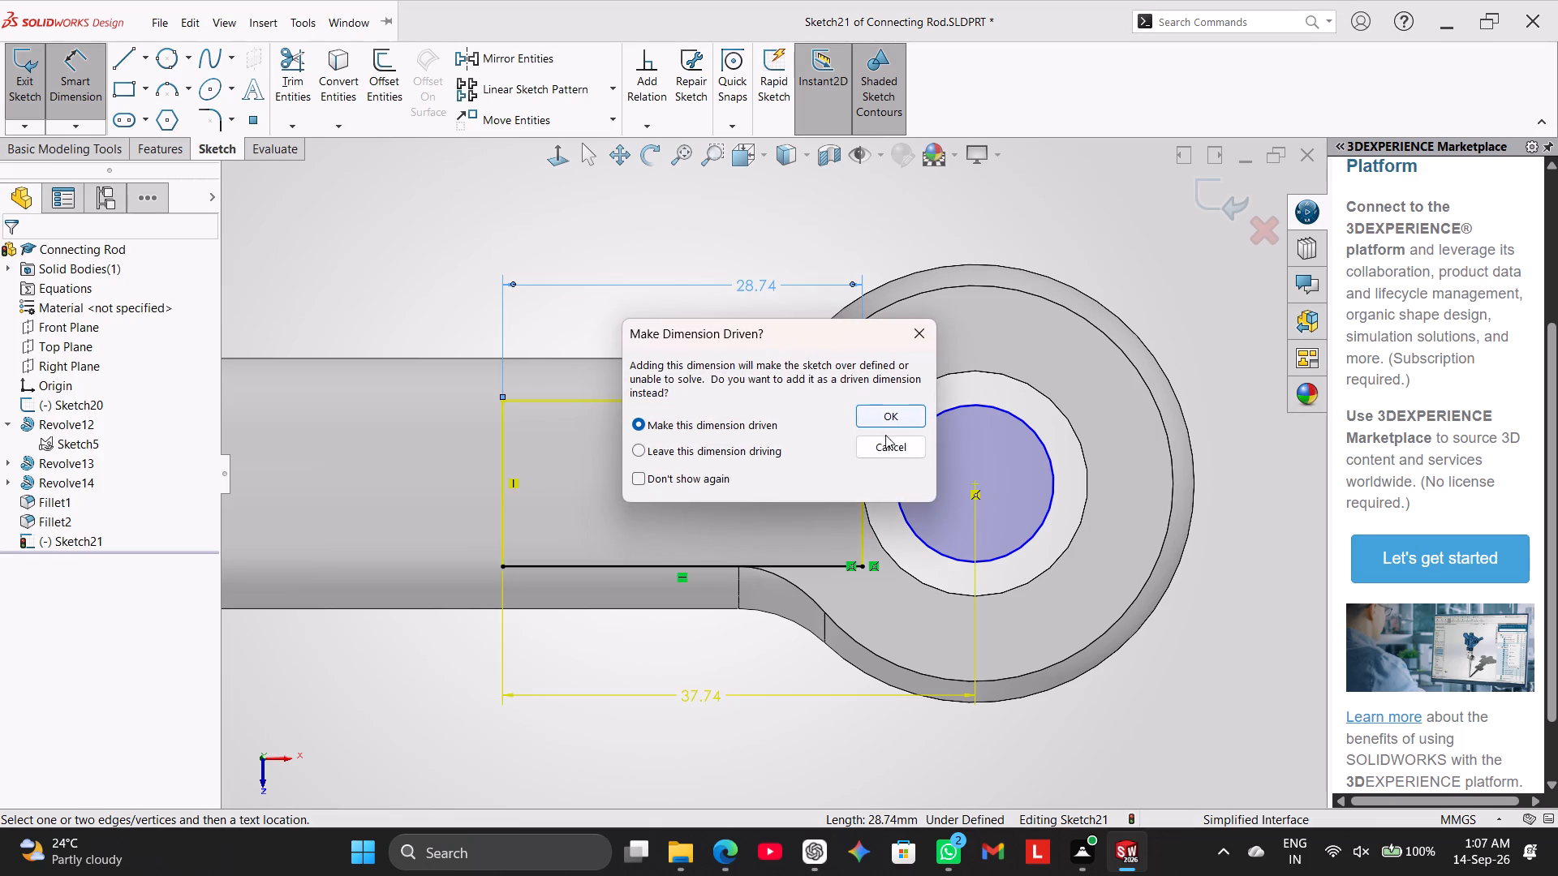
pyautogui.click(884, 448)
# Dimension the length of the rectangle's vertical line beside the hole, keeping its drawn size.
pyautogui.click(859, 434)
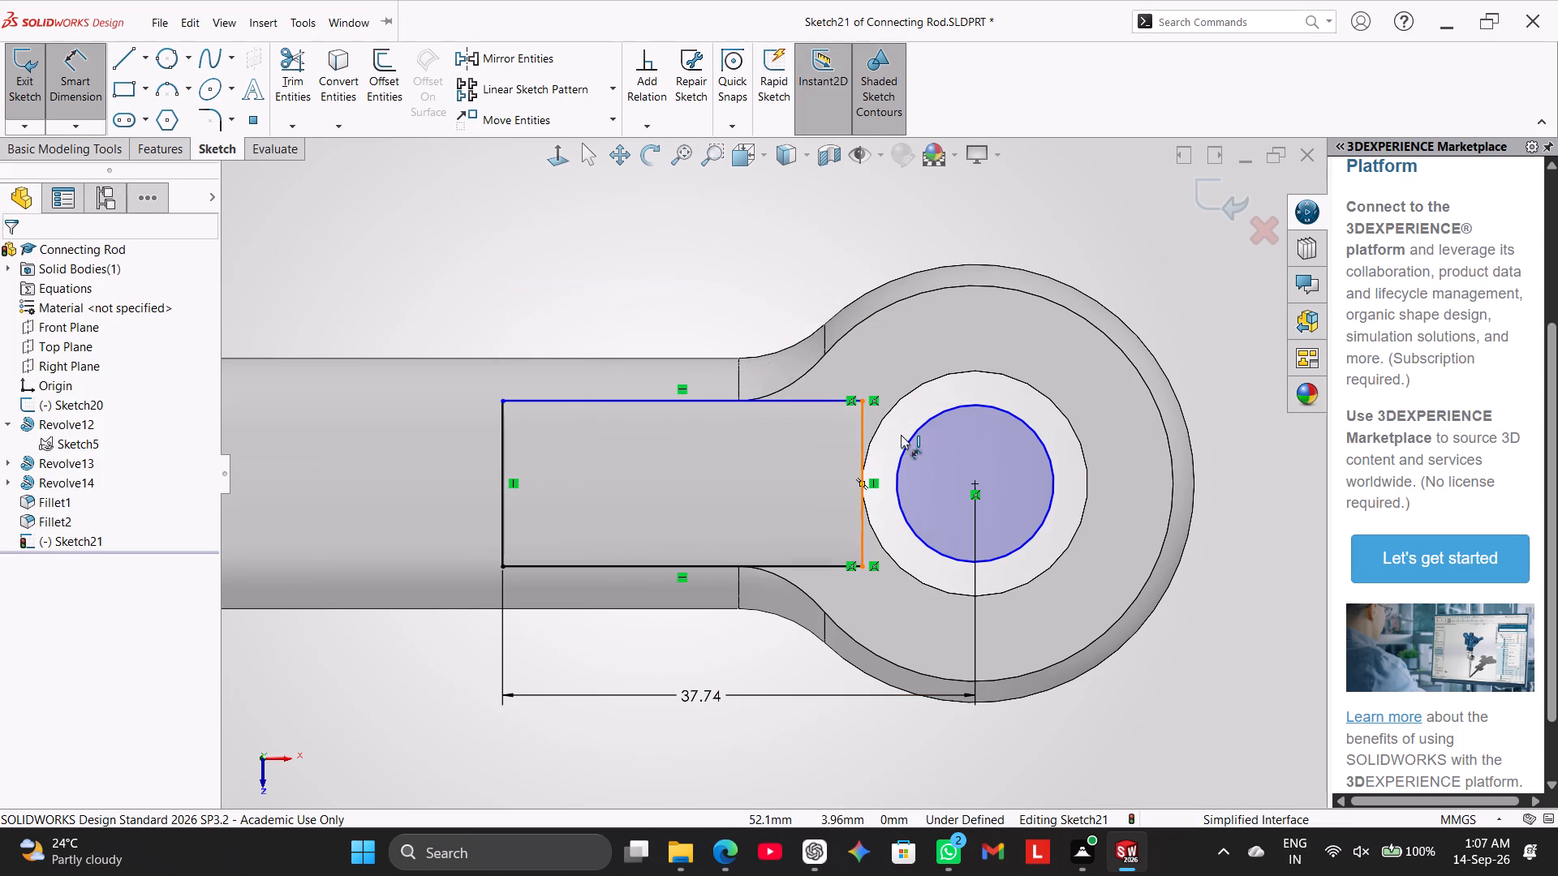
pyautogui.click(1122, 457)
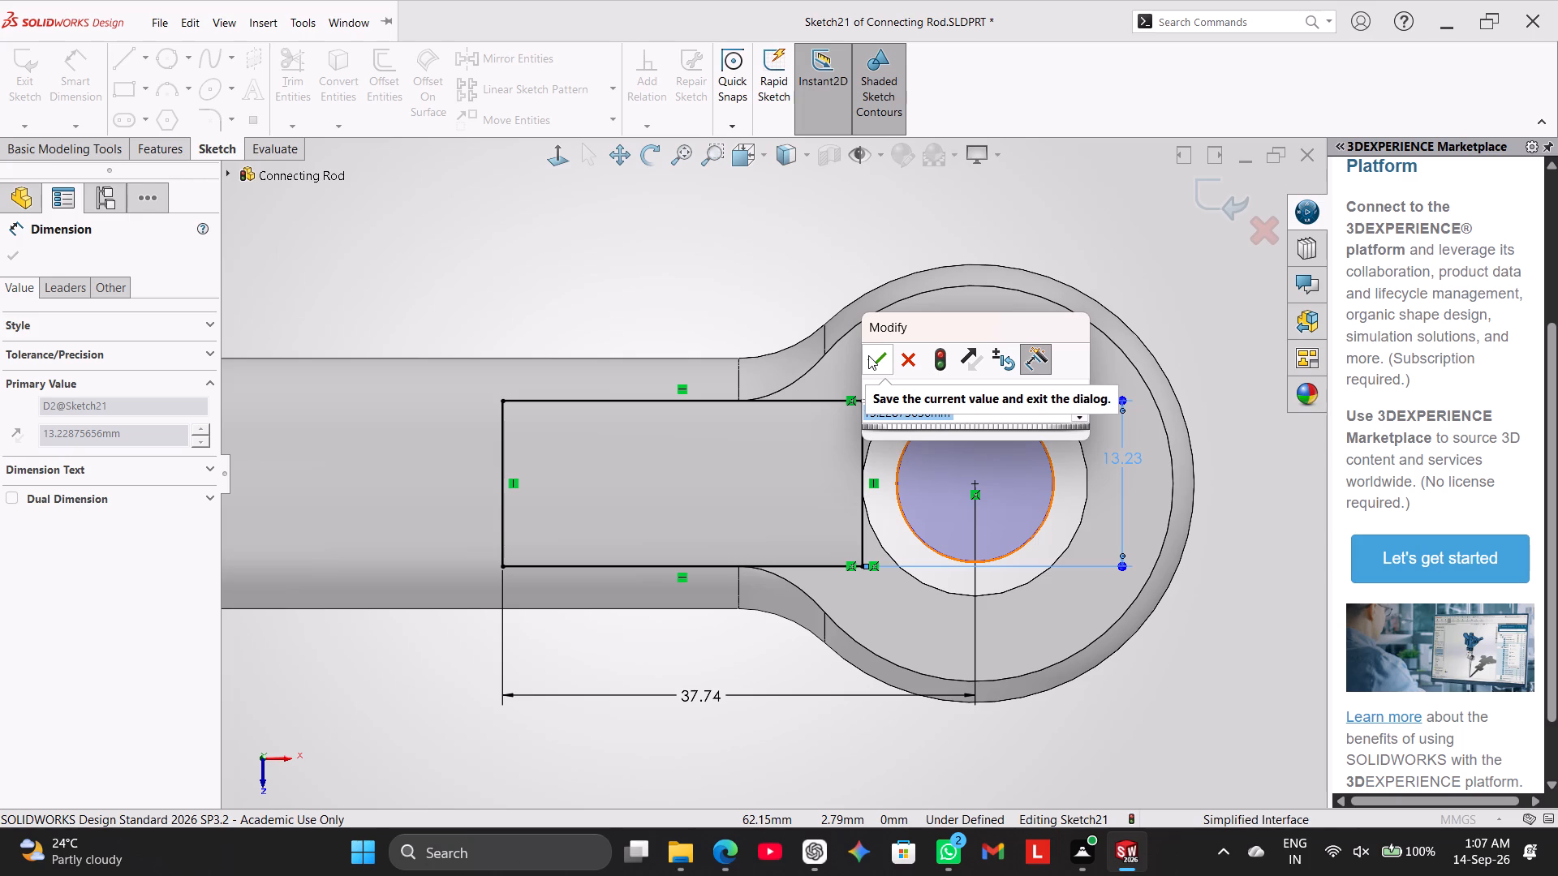
pyautogui.click(878, 359)
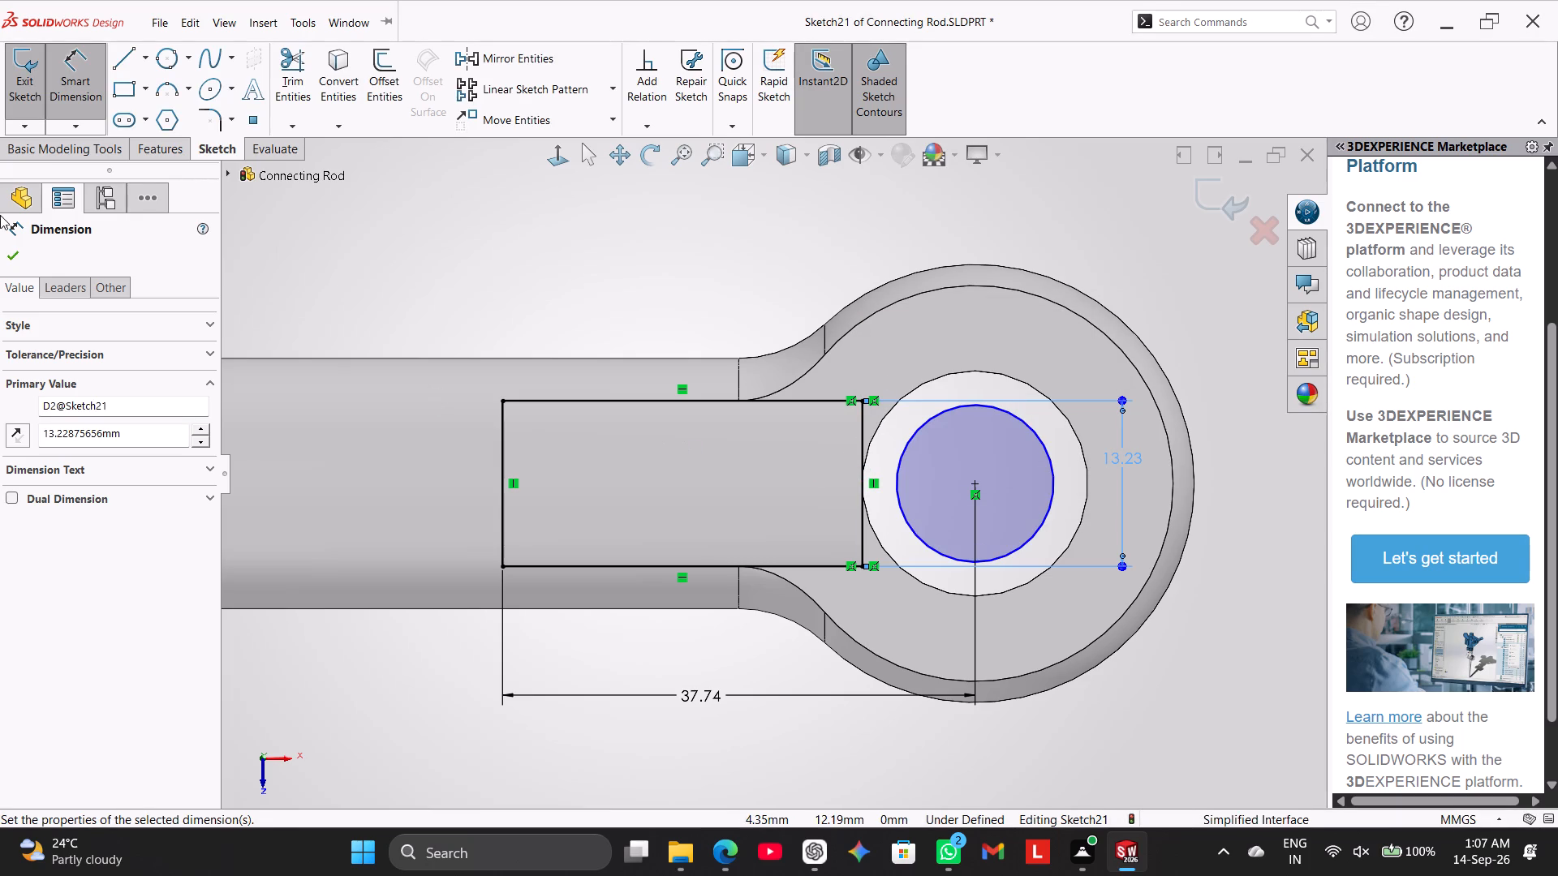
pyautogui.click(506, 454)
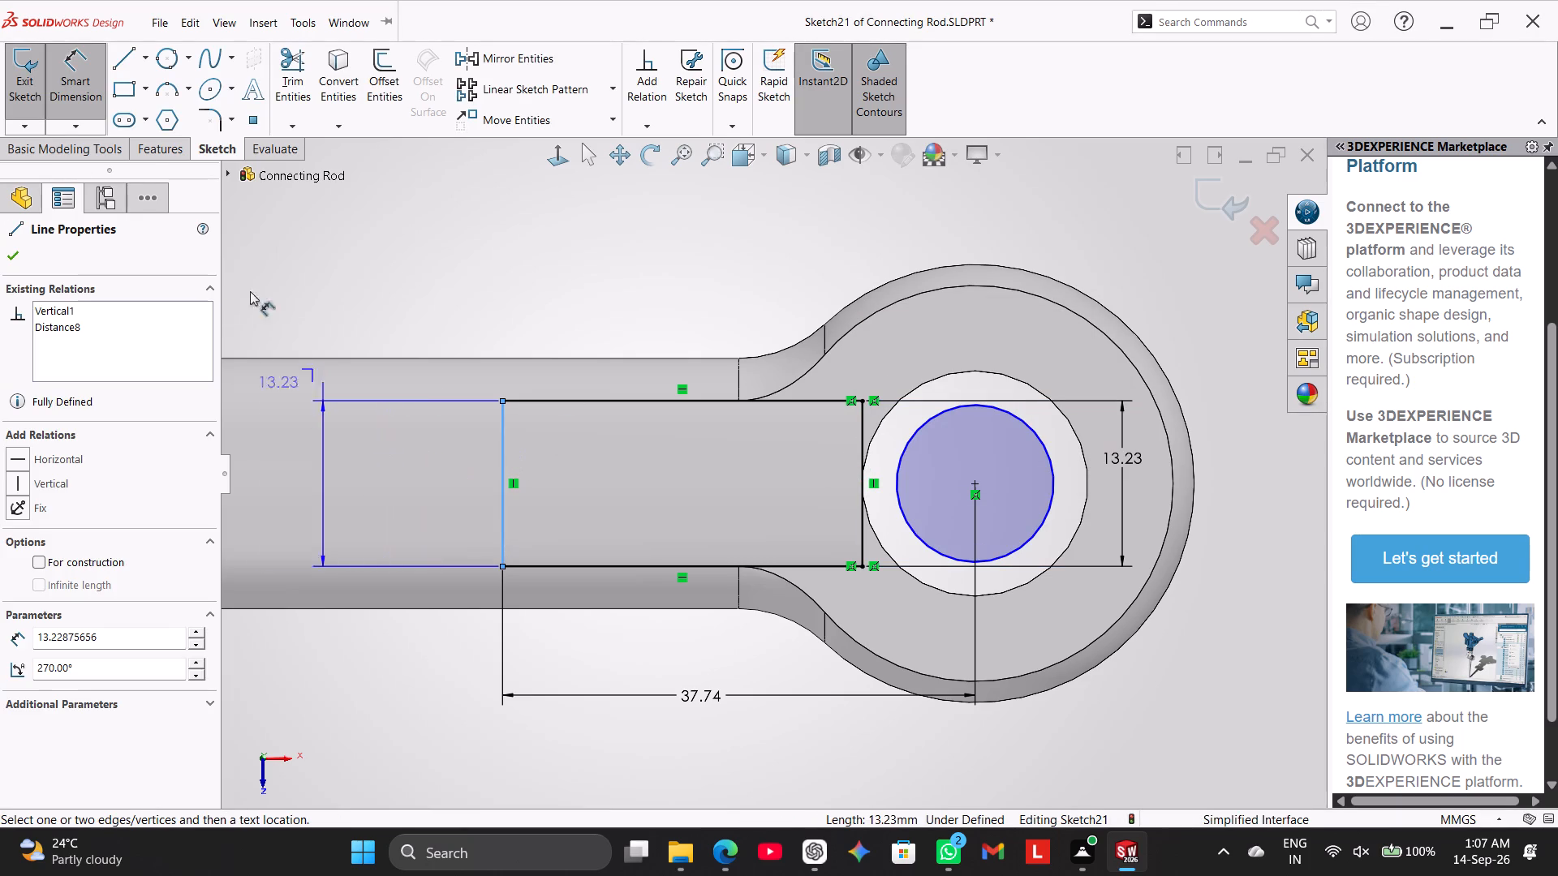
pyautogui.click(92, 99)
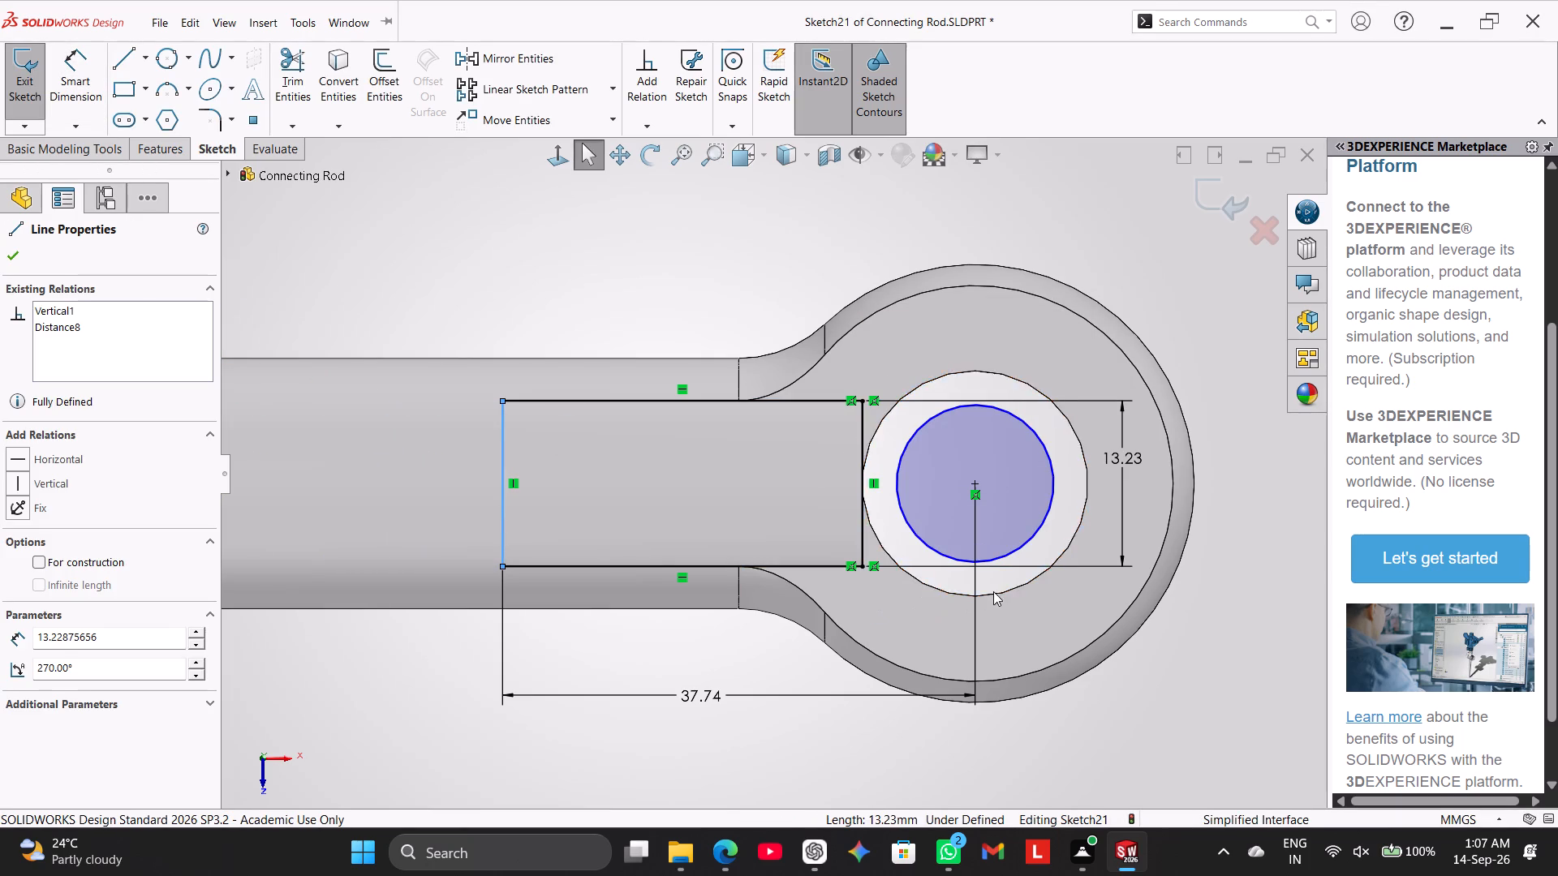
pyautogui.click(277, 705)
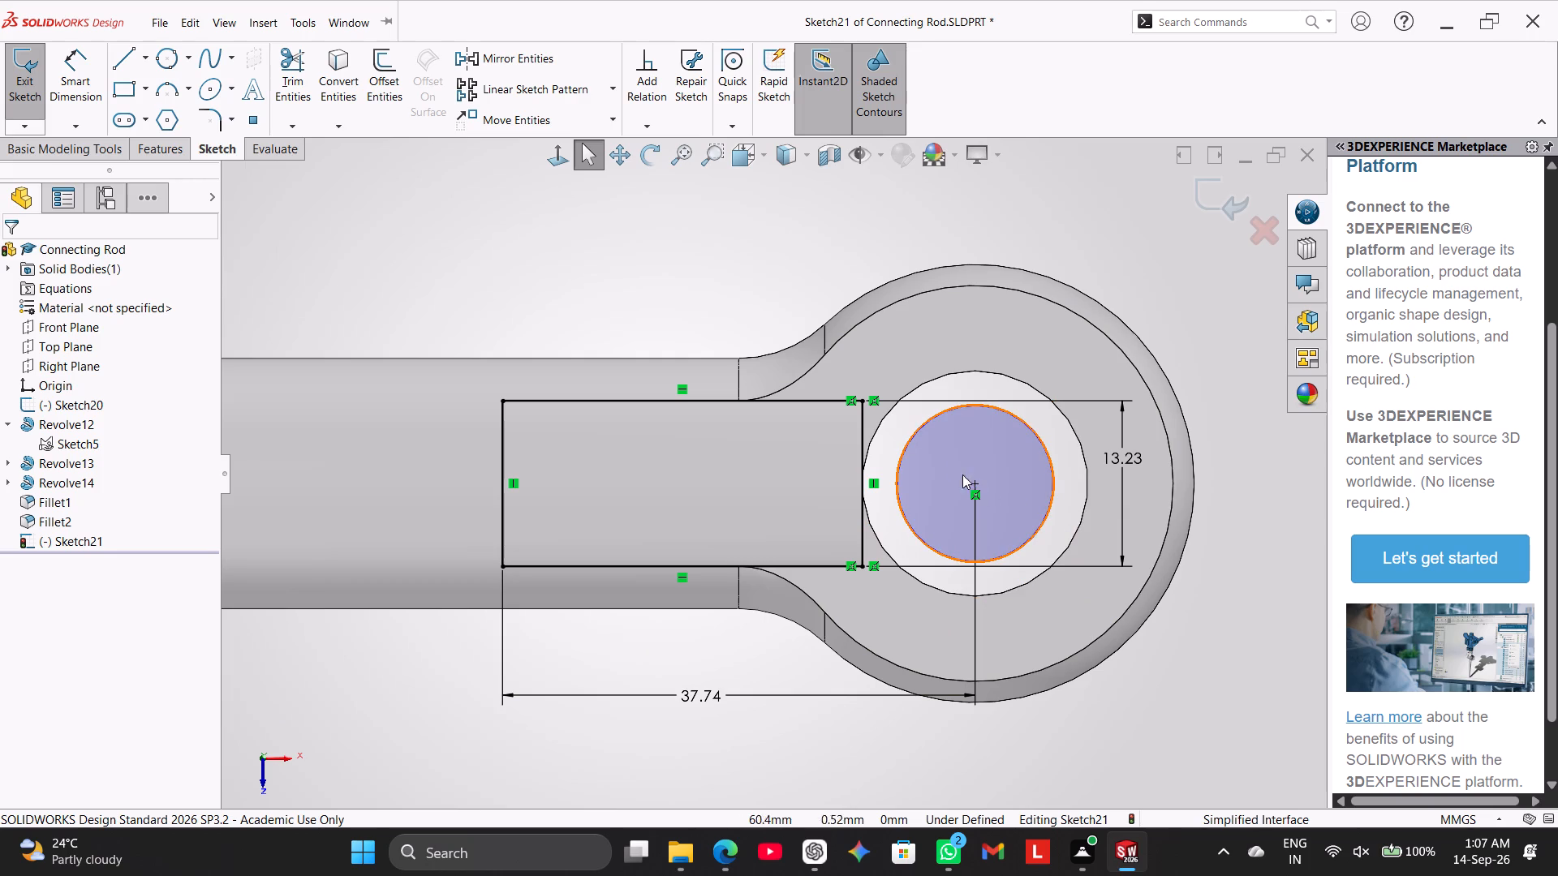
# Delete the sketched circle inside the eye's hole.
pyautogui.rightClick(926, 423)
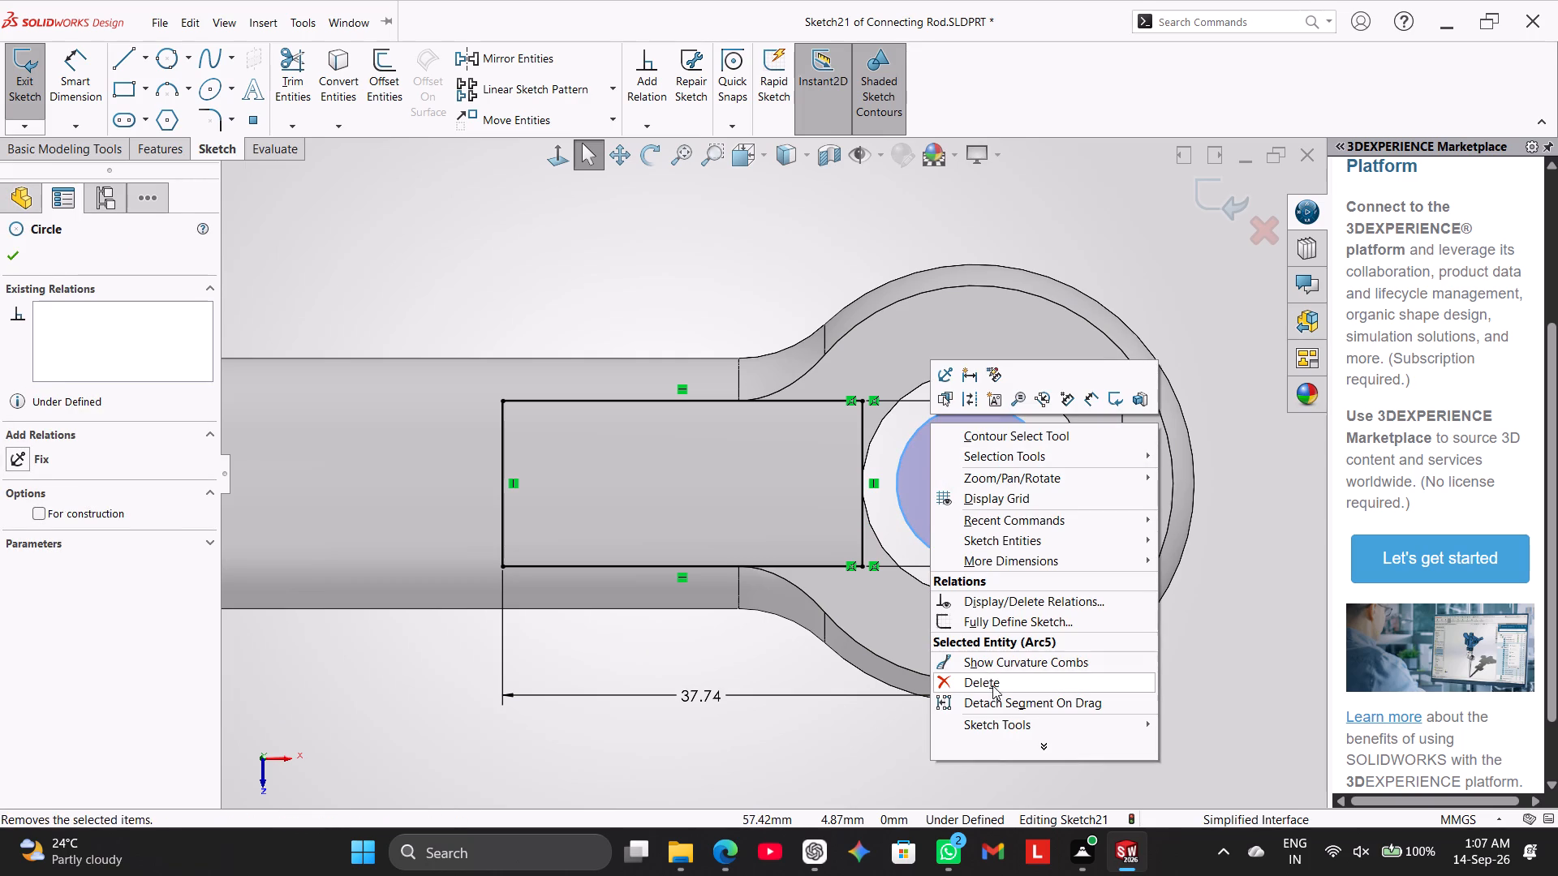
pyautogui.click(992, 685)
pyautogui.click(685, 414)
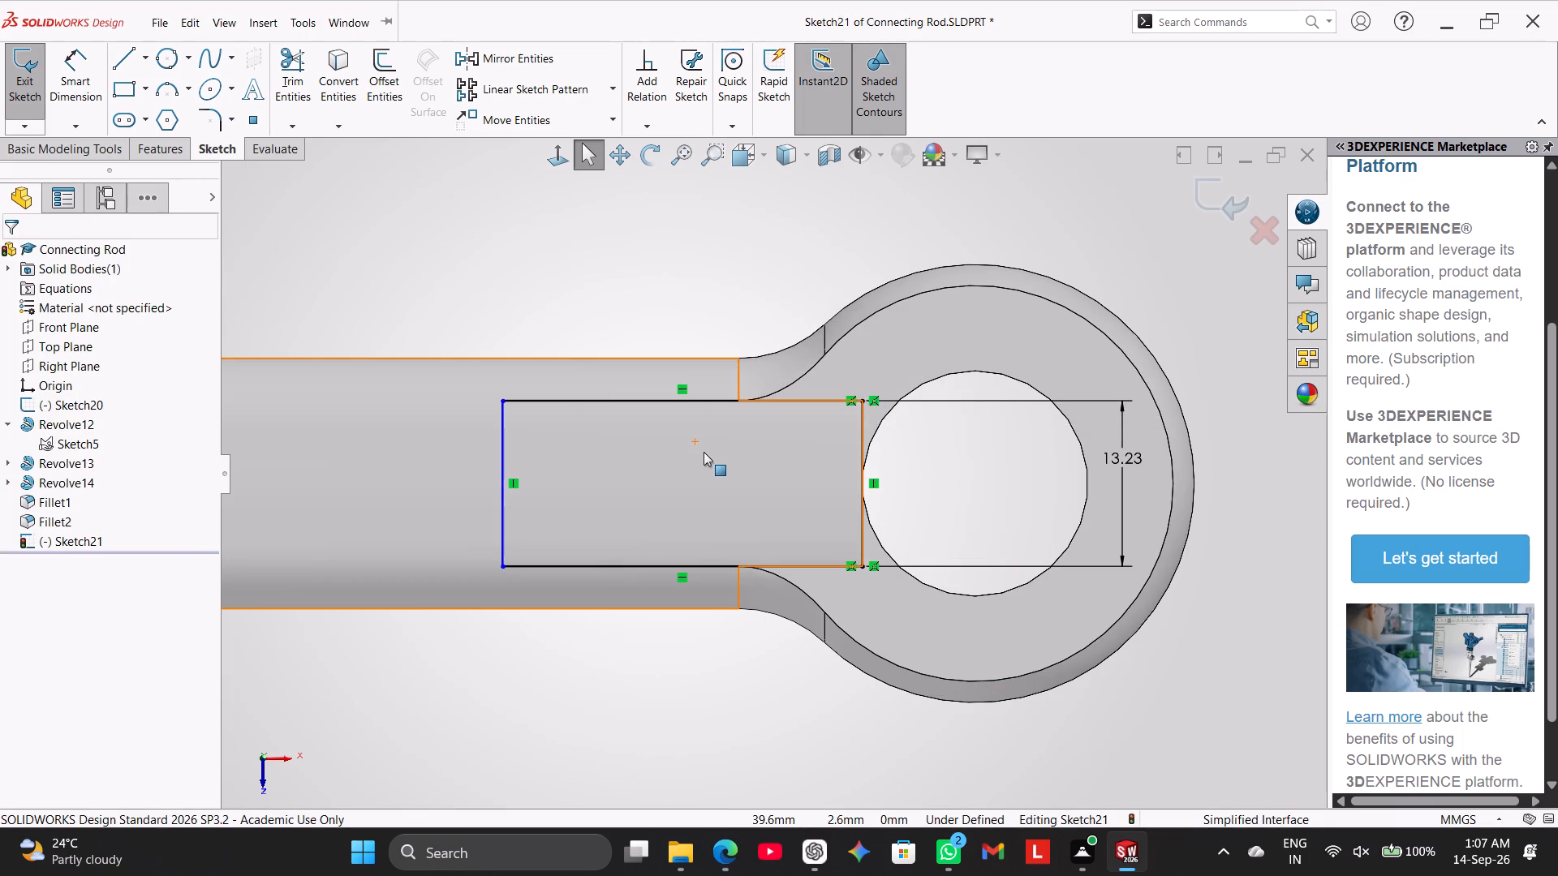
# Place a sketch point at the centre of the eye's hole.
pyautogui.click(255, 118)
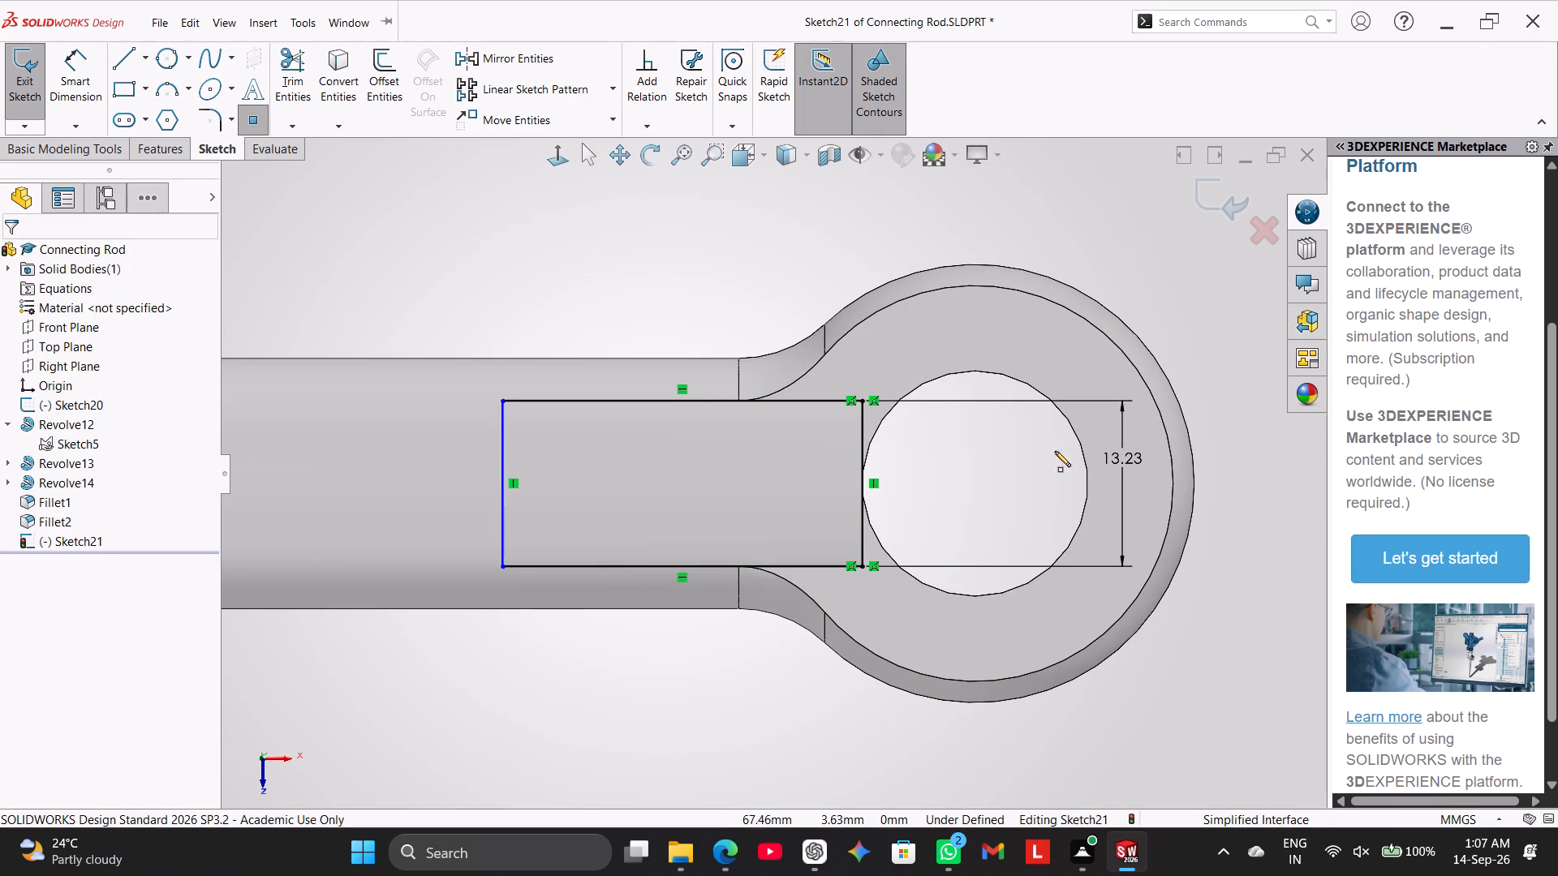
pyautogui.click(975, 483)
pyautogui.rightClick(429, 637)
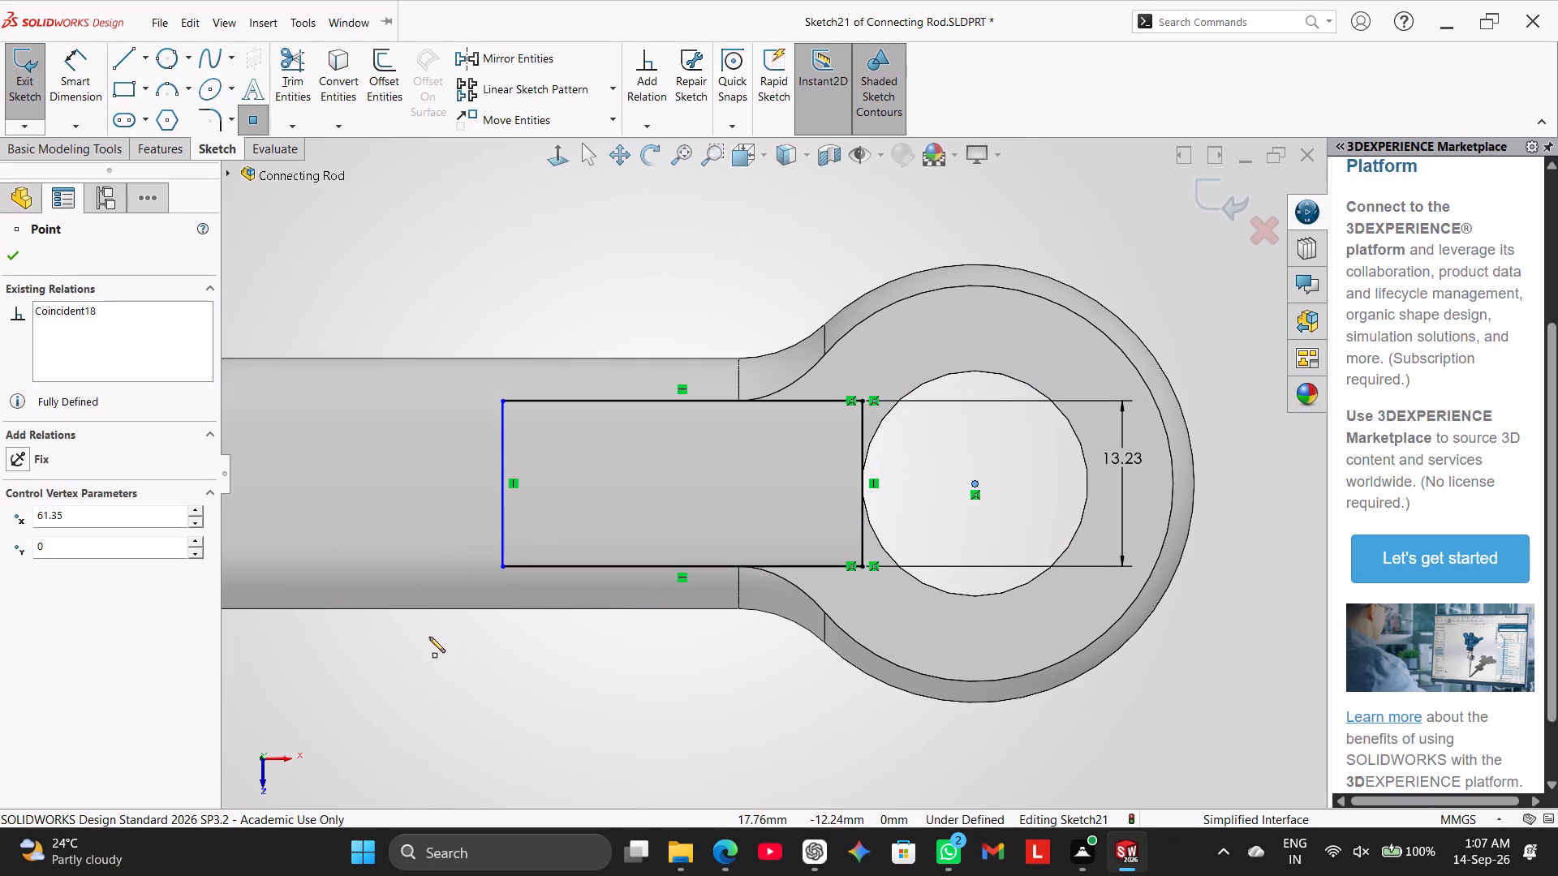
pyautogui.click(471, 653)
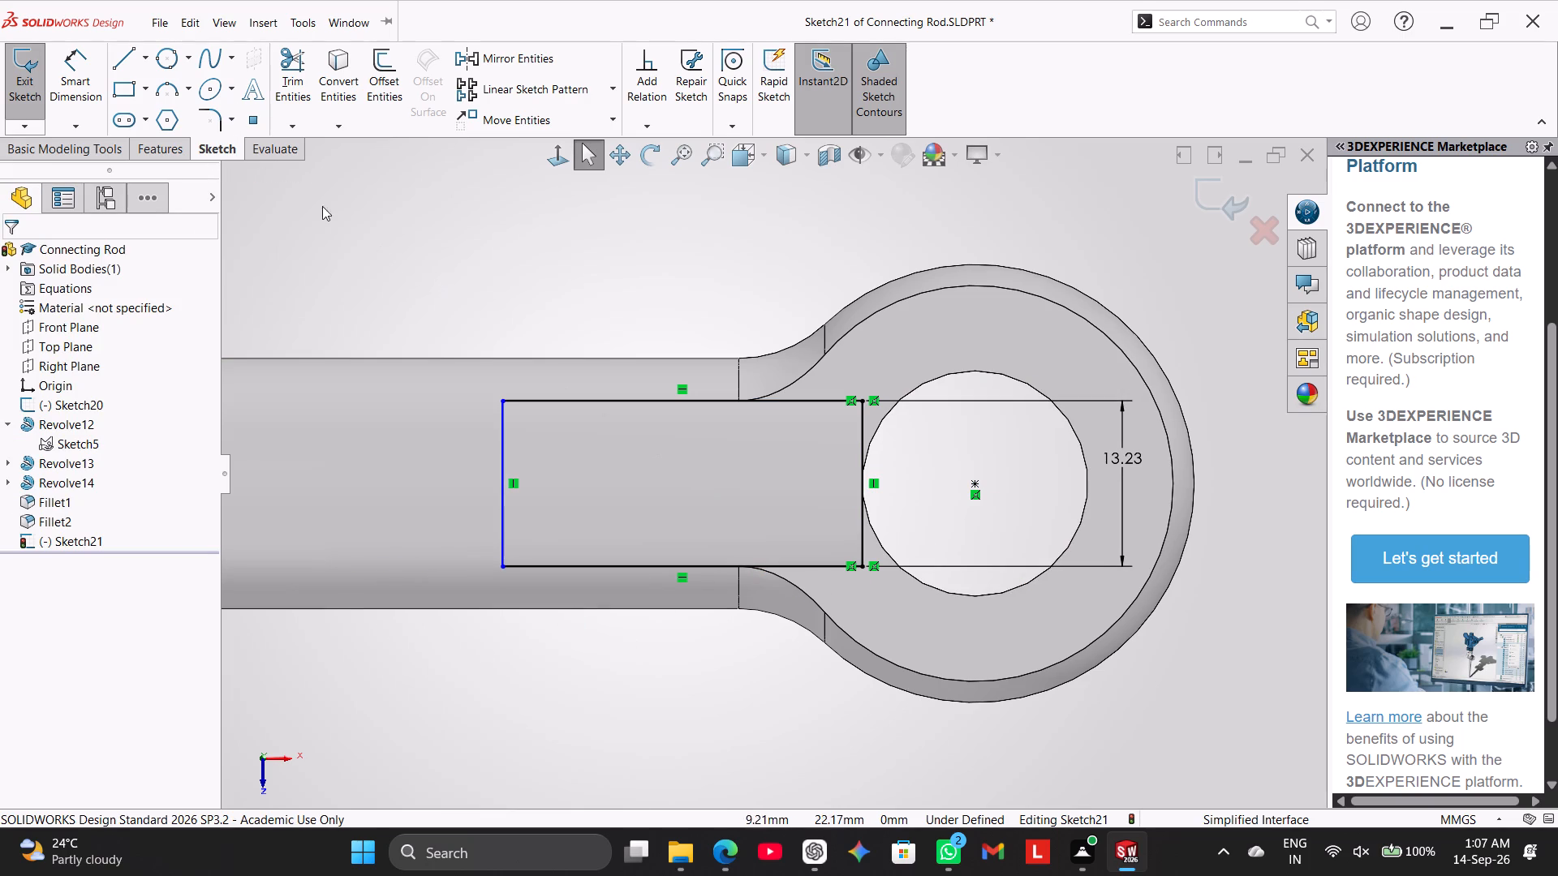
# Dimension the horizontal distance from the hole-centre point to the rectangle's vertical line on the shank, keeping the drawn distance.
pyautogui.click(75, 80)
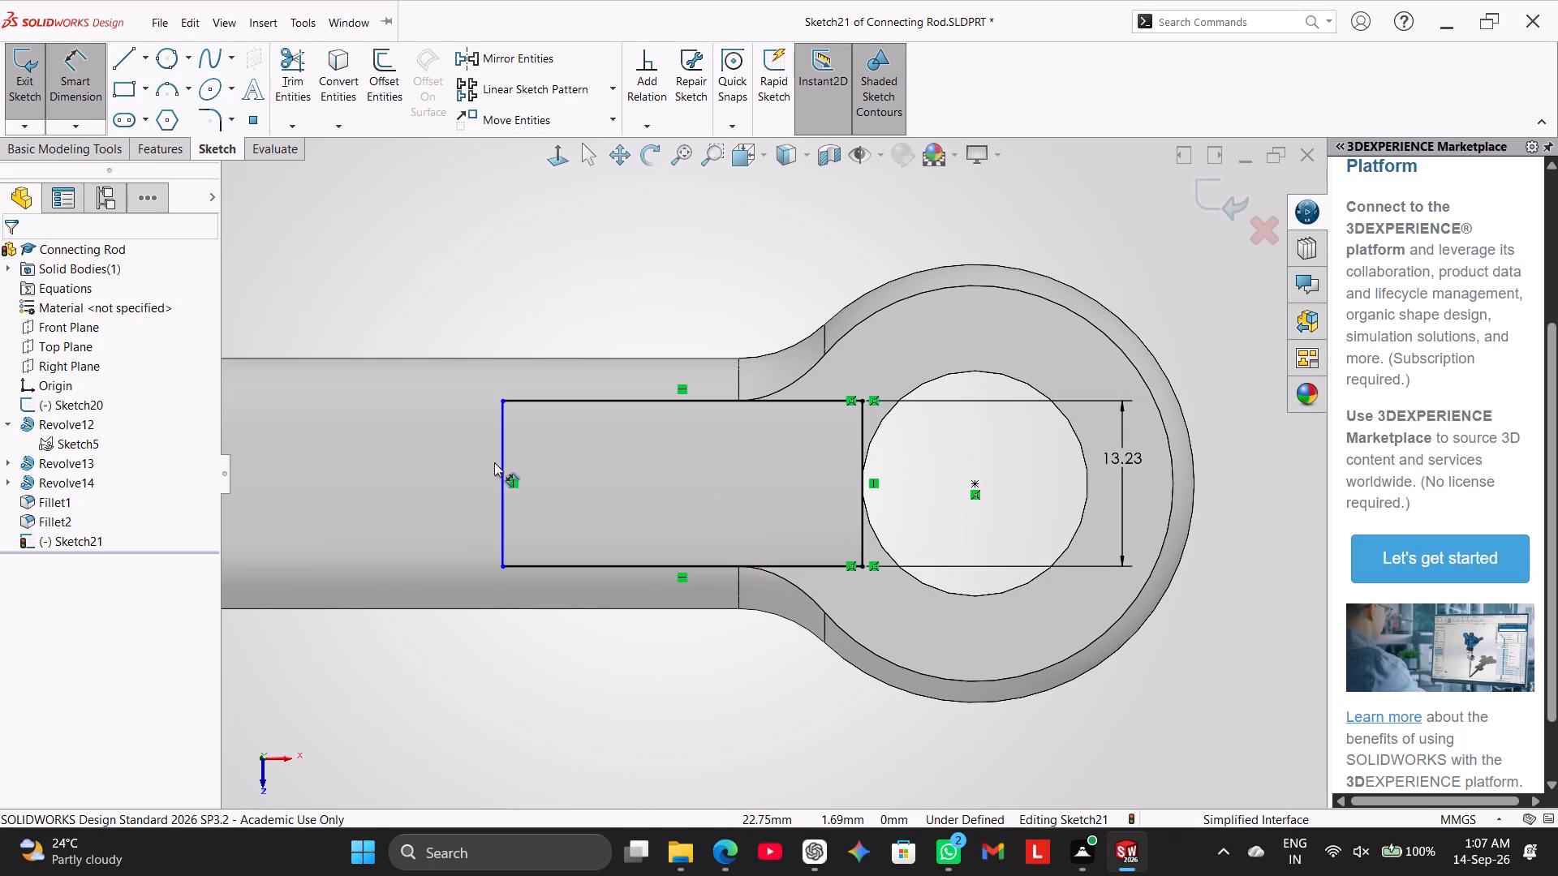
pyautogui.click(505, 461)
pyautogui.click(974, 479)
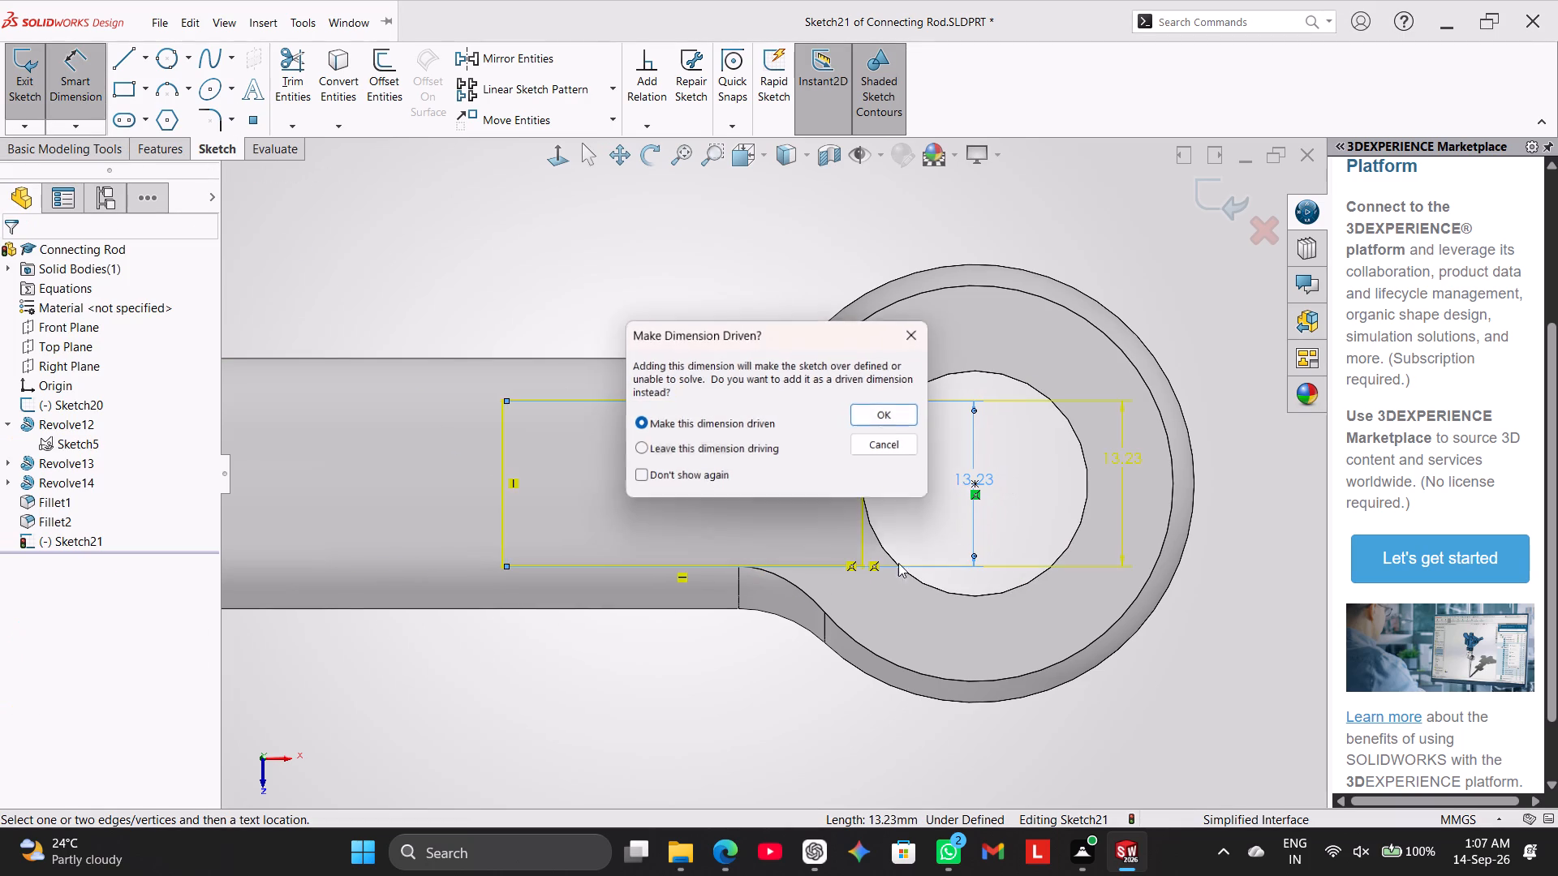
pyautogui.click(904, 443)
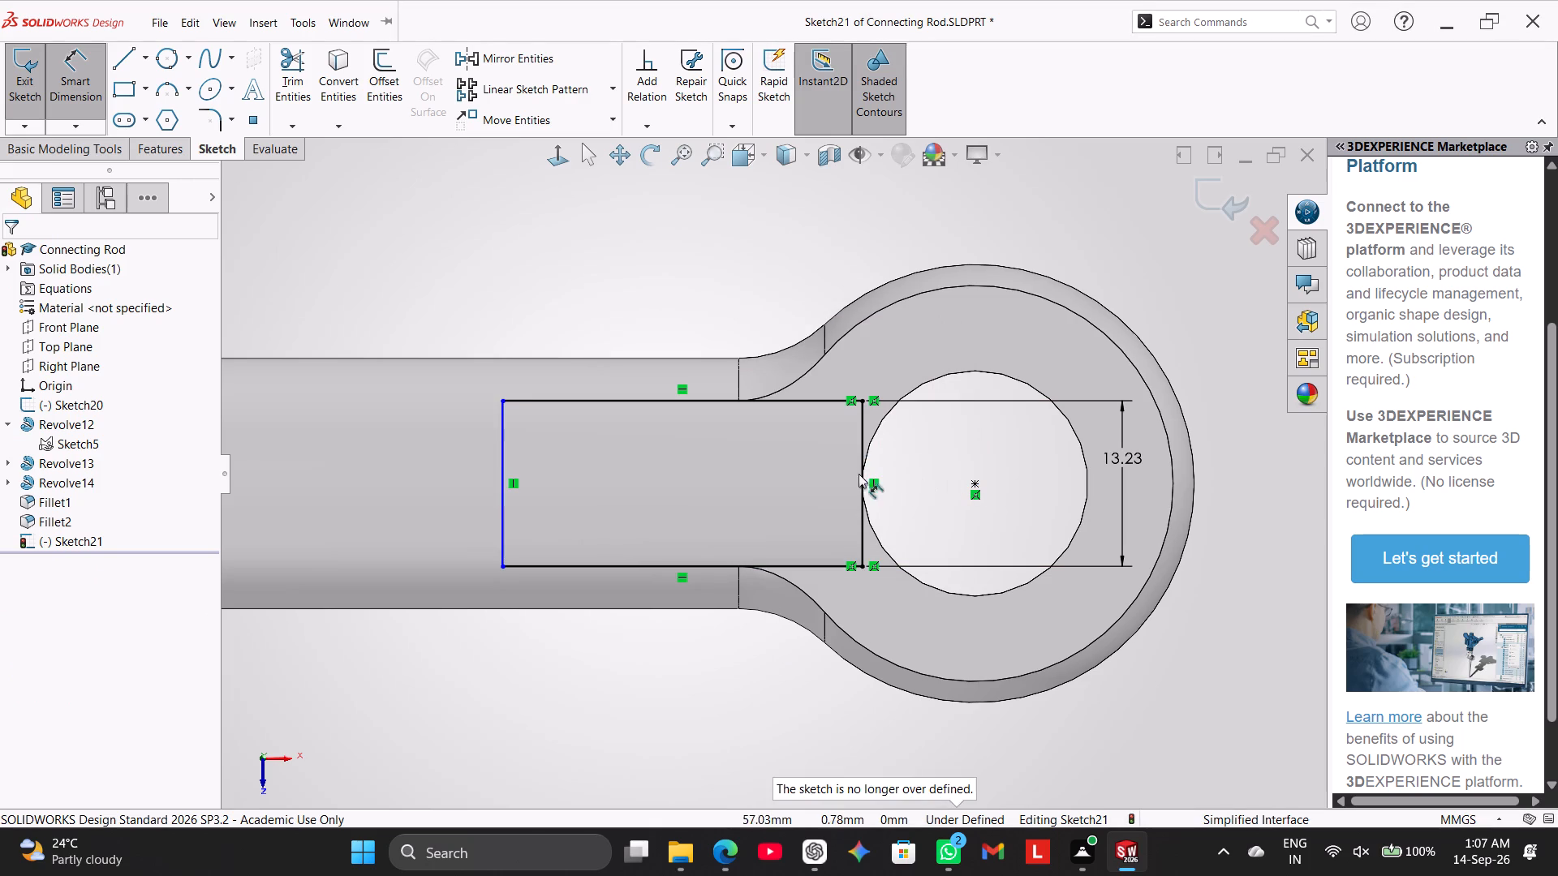
pyautogui.click(977, 485)
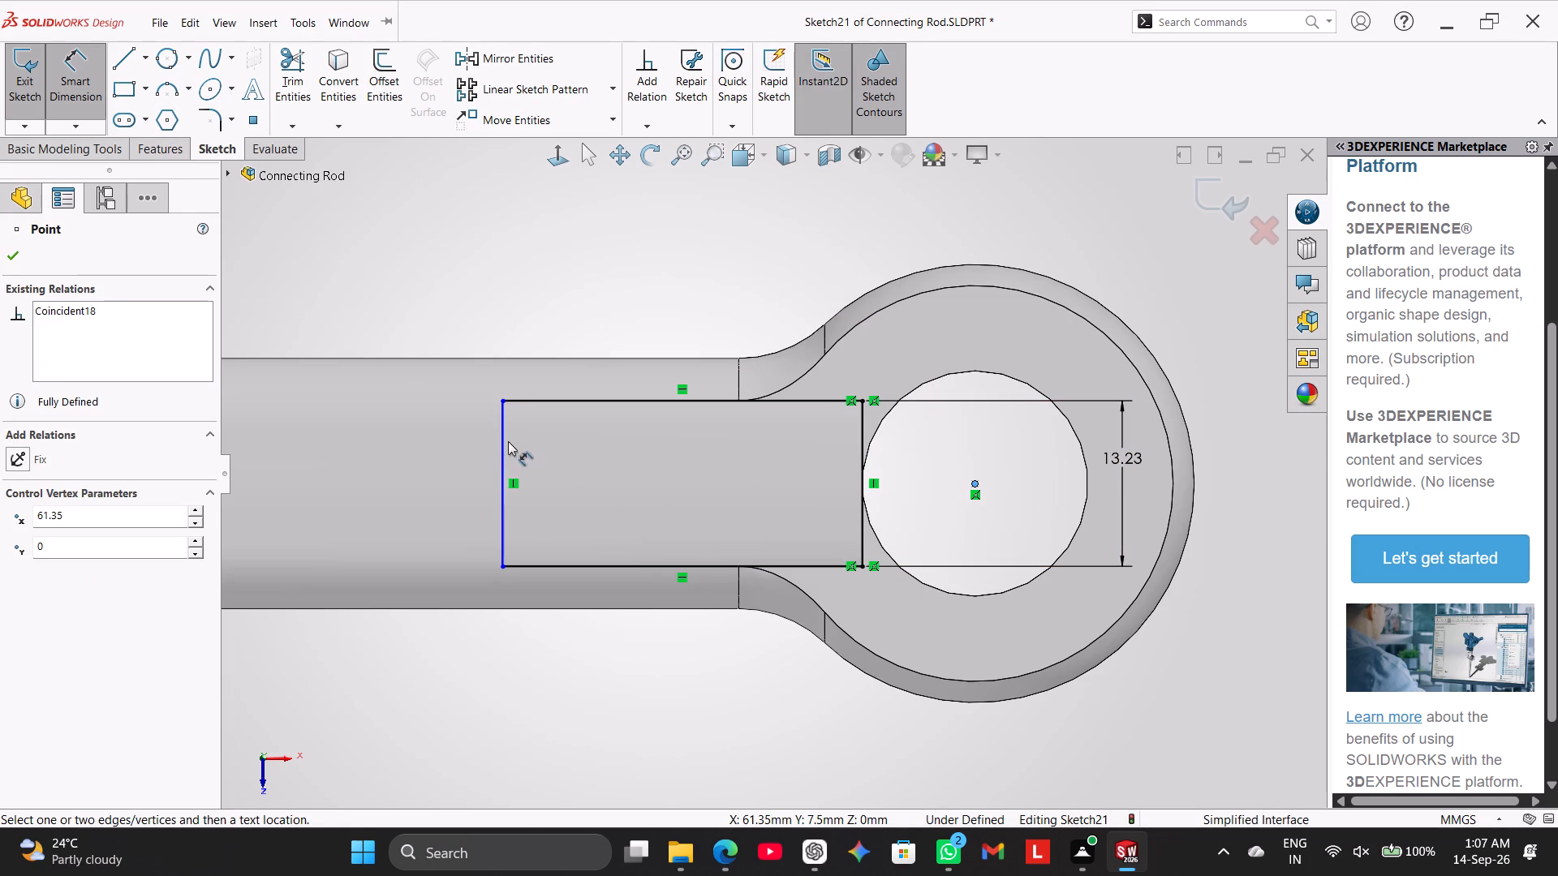
pyautogui.click(504, 435)
pyautogui.click(748, 663)
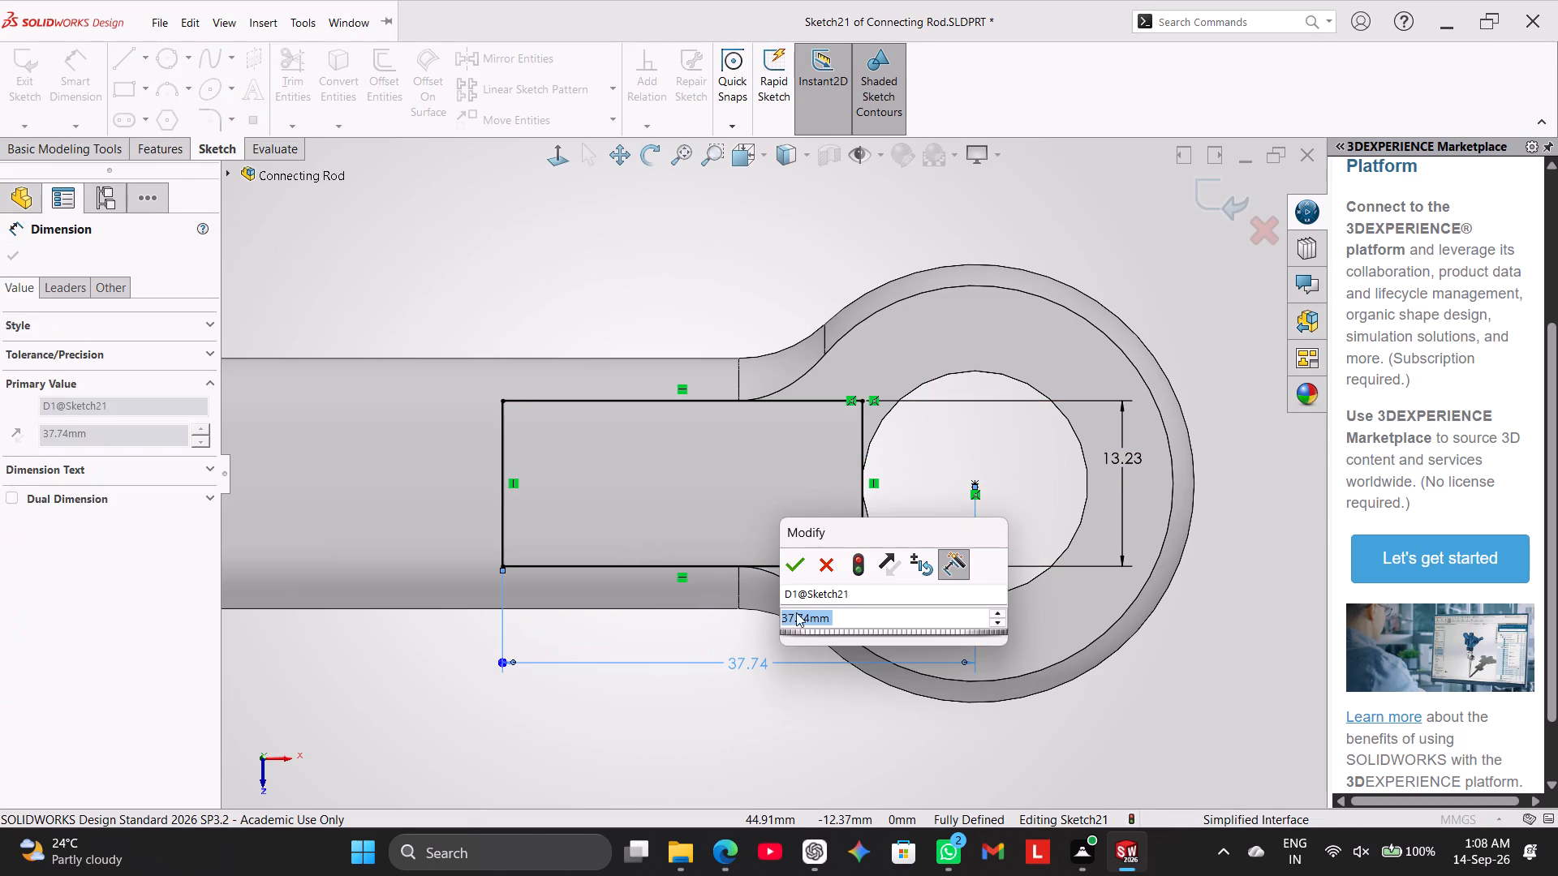
pyautogui.click(793, 566)
pyautogui.click(506, 702)
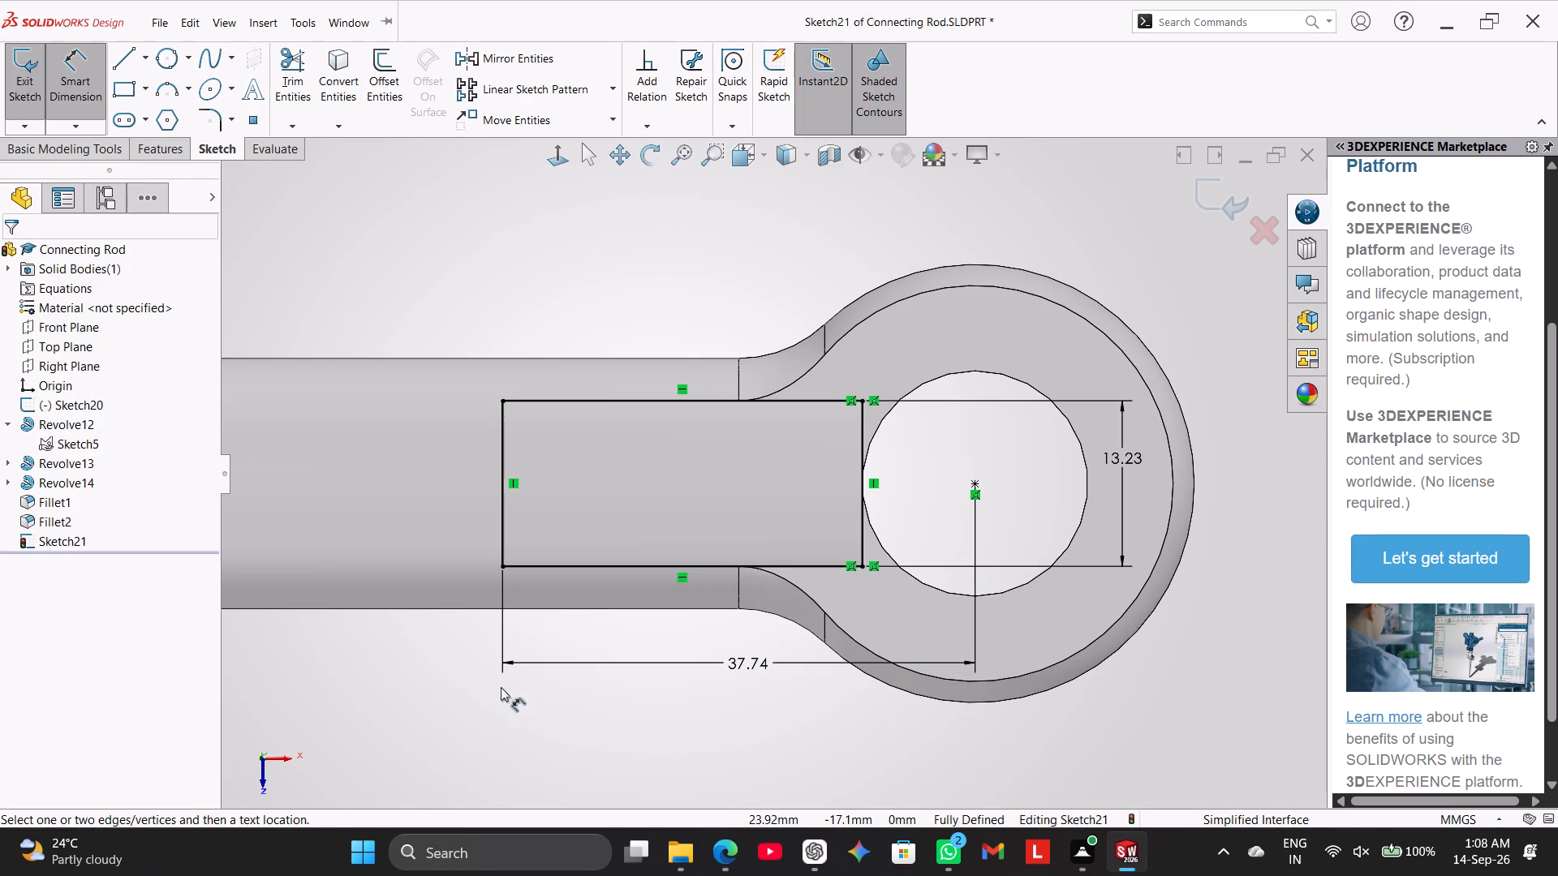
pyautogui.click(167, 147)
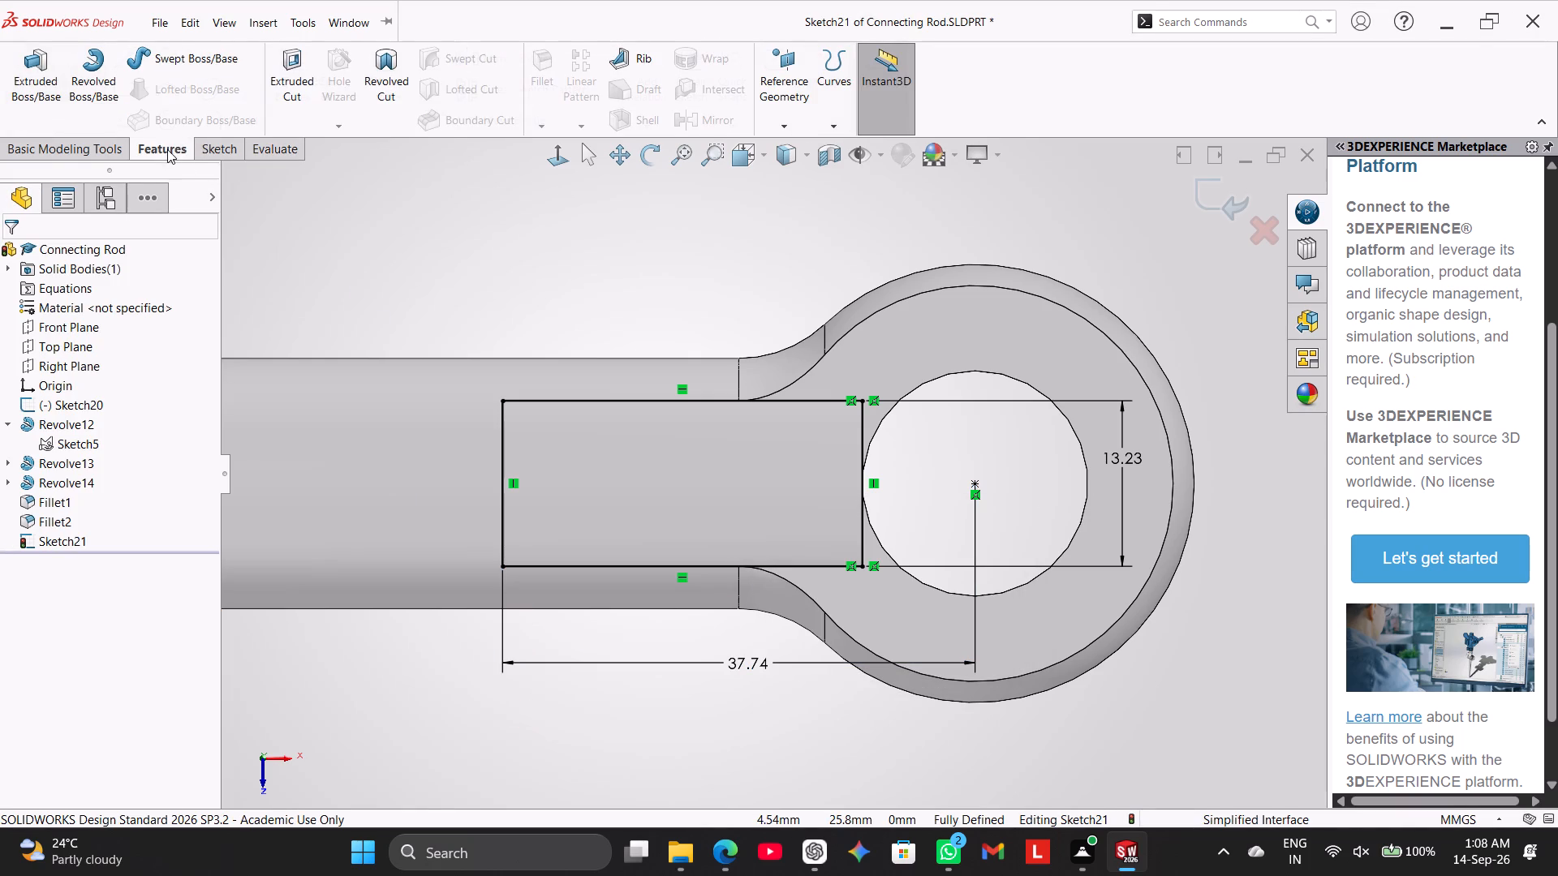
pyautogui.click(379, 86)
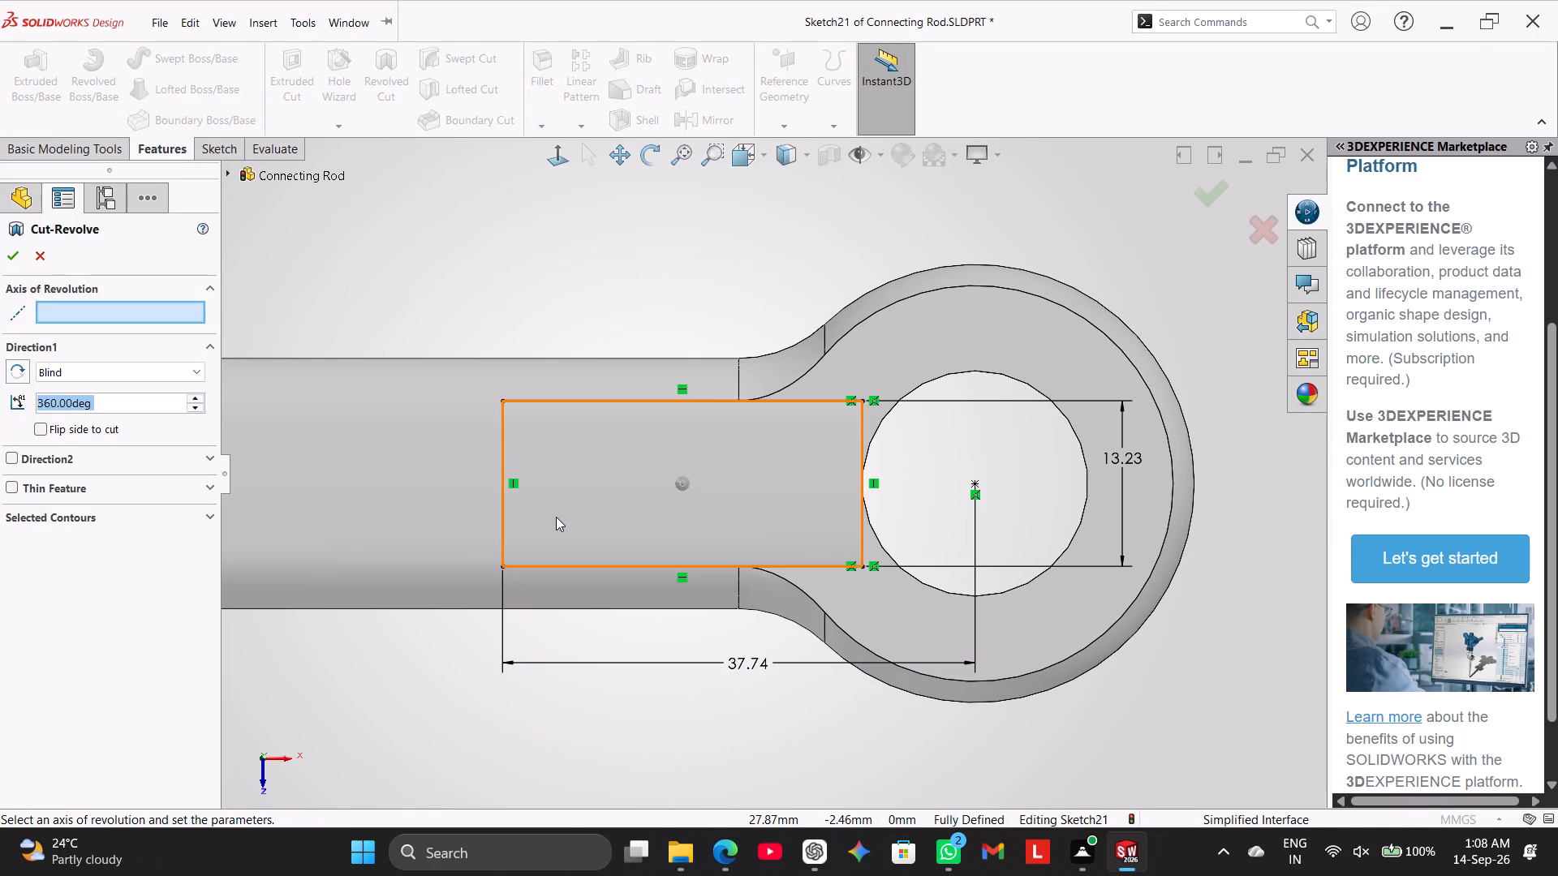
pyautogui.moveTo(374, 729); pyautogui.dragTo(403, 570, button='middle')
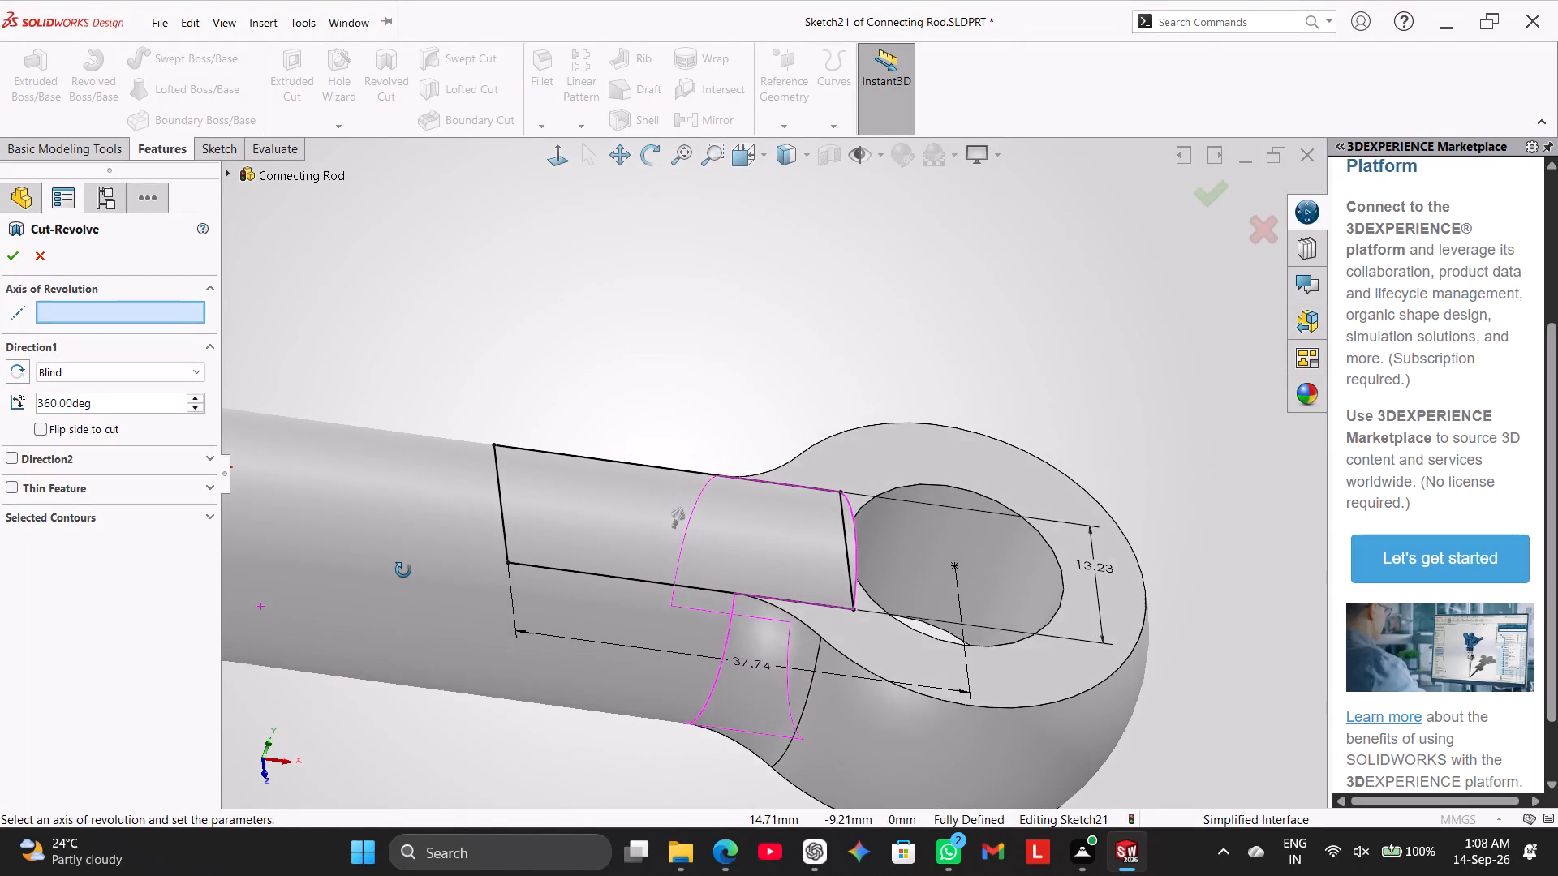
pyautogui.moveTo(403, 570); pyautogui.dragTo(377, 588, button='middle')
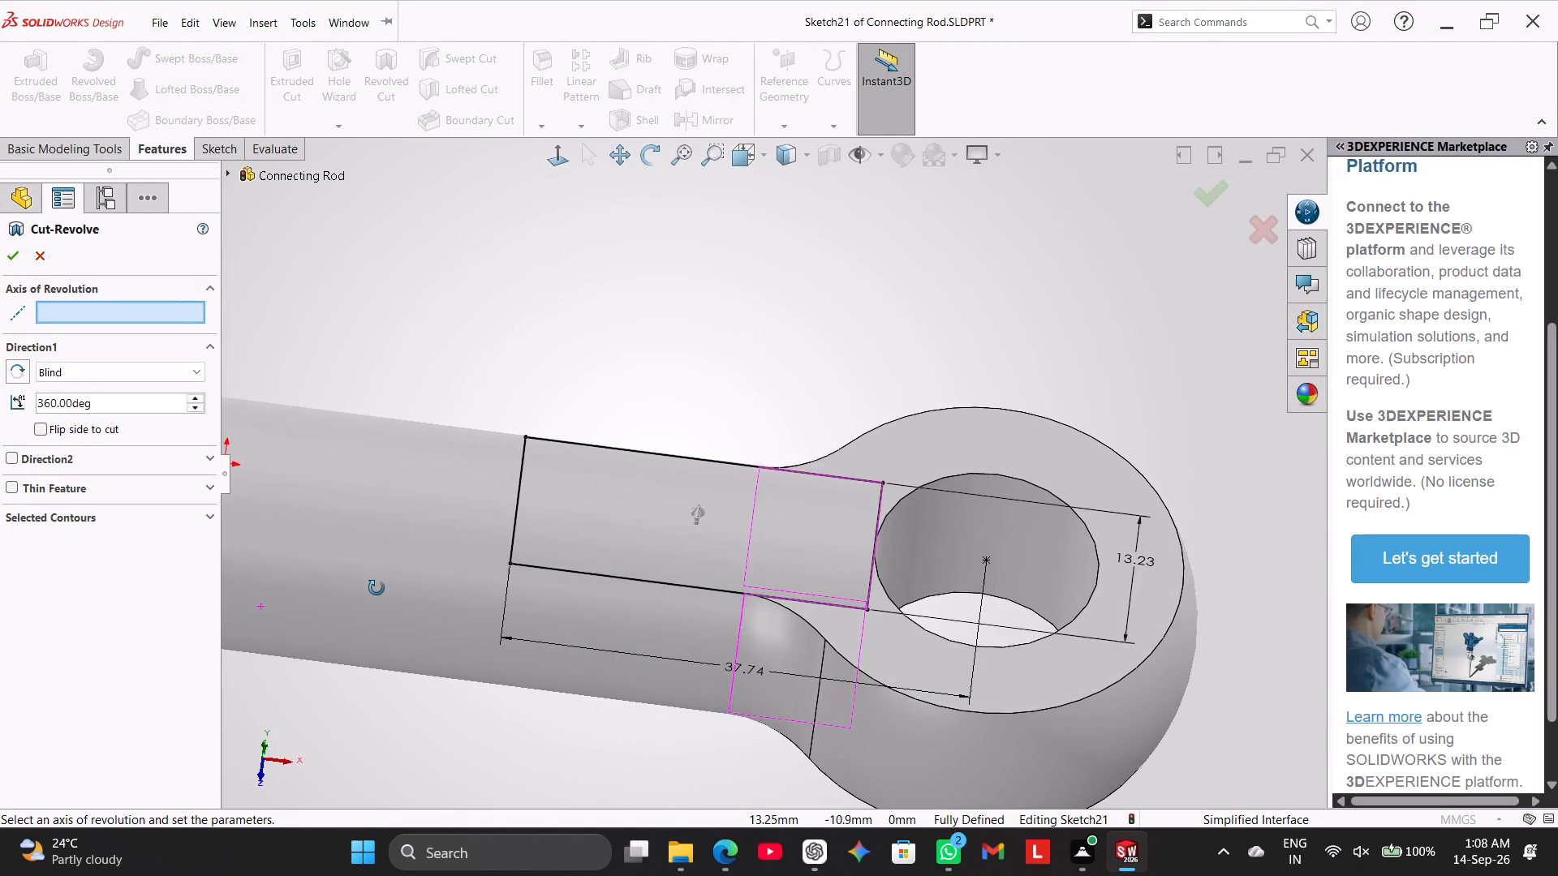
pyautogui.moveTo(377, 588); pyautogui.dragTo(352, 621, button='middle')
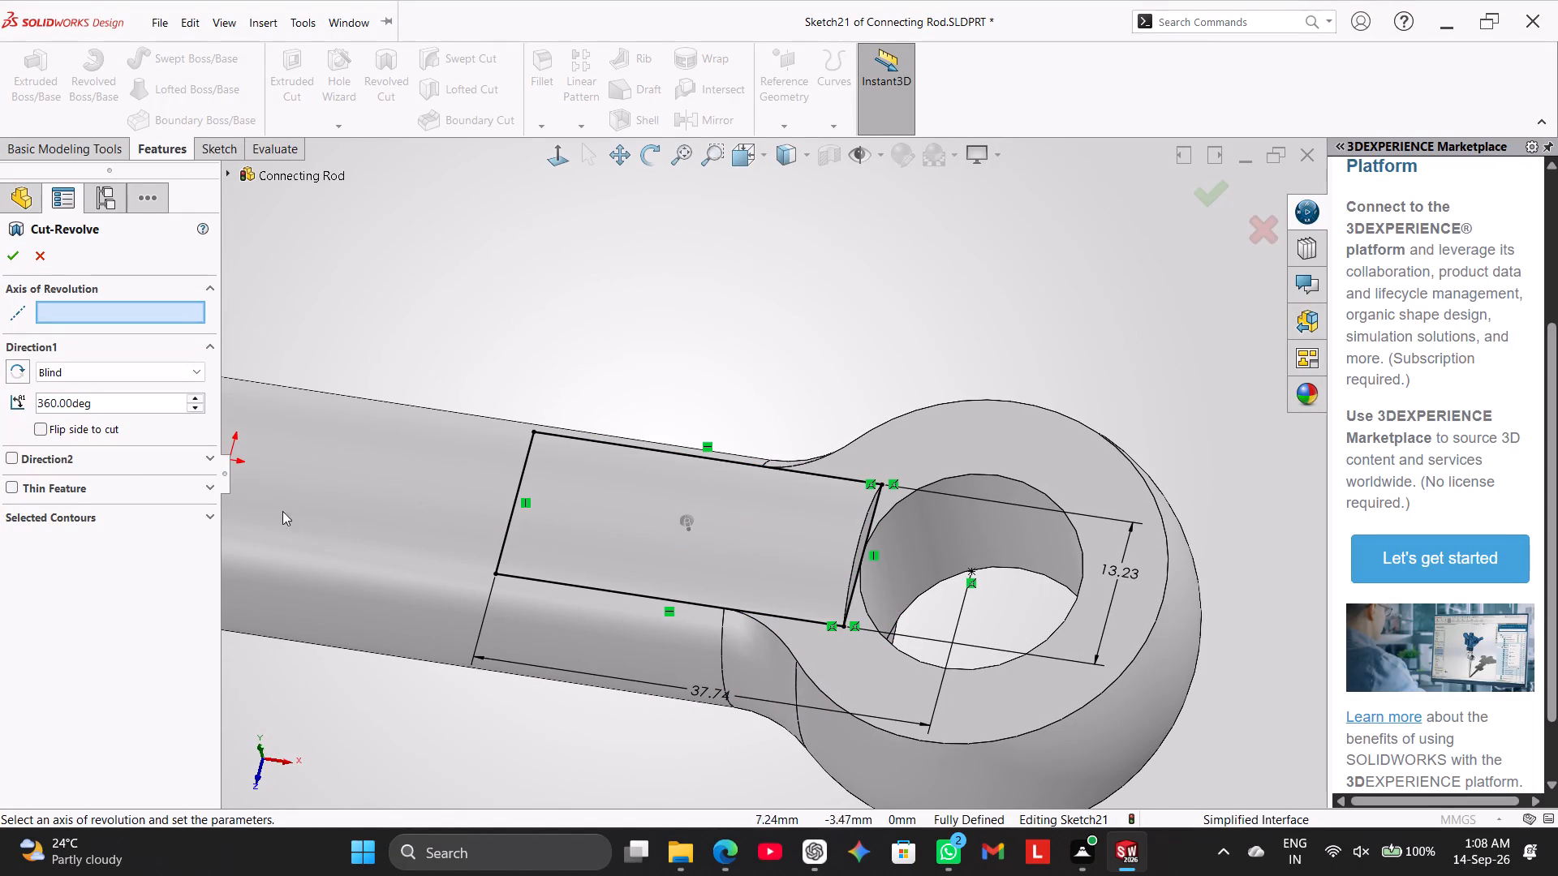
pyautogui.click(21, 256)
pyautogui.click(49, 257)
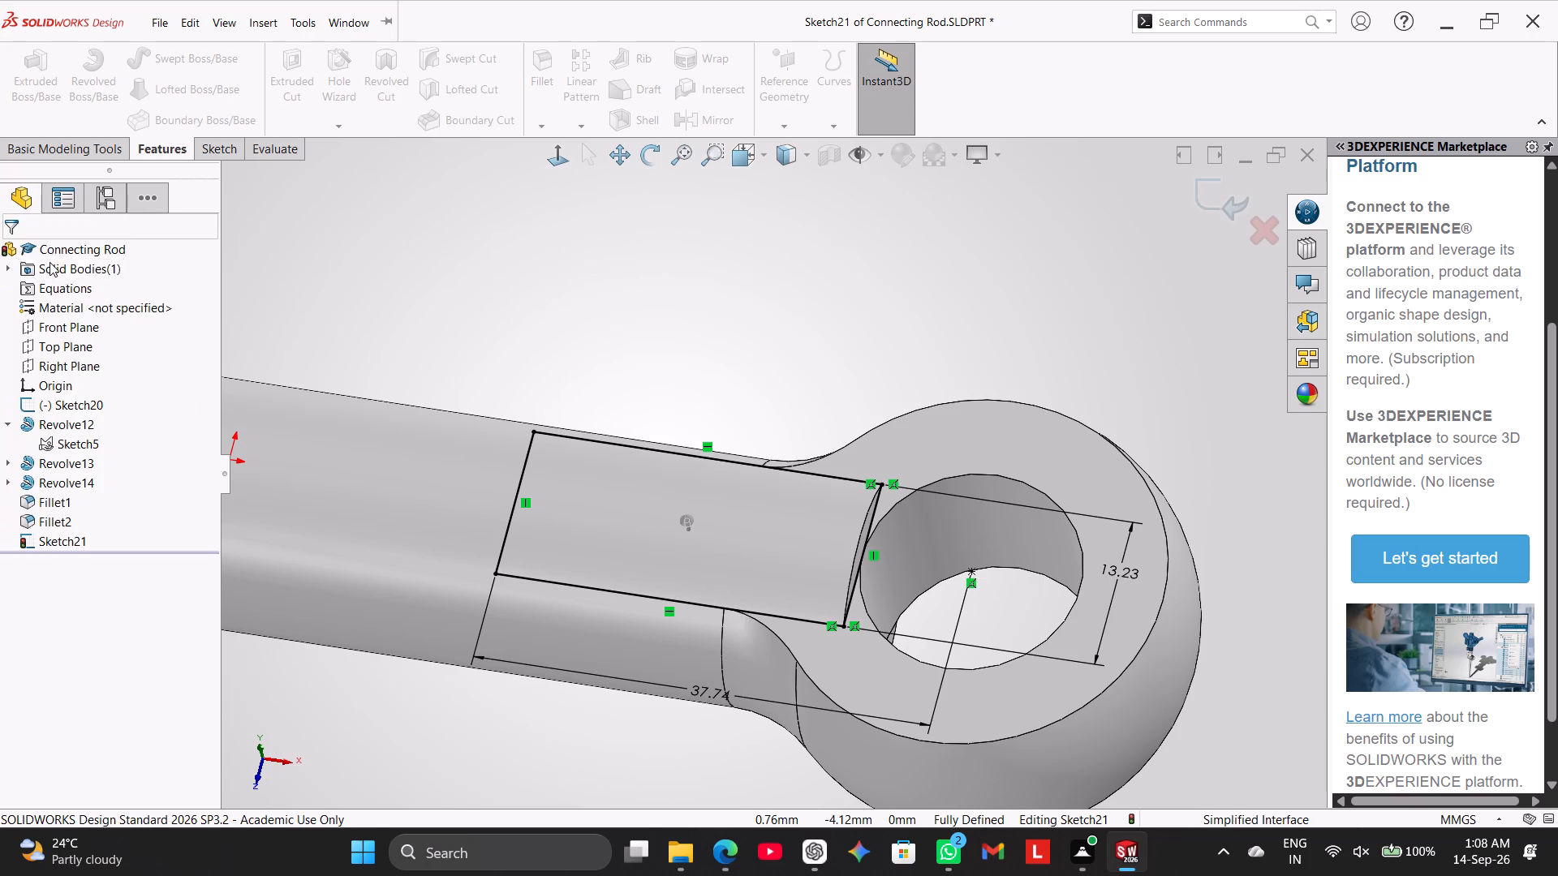
# Try an Extruded Cut of the shank rectangle from the sketch plane, with a Blind depth of 10 mm.
pyautogui.click(286, 71)
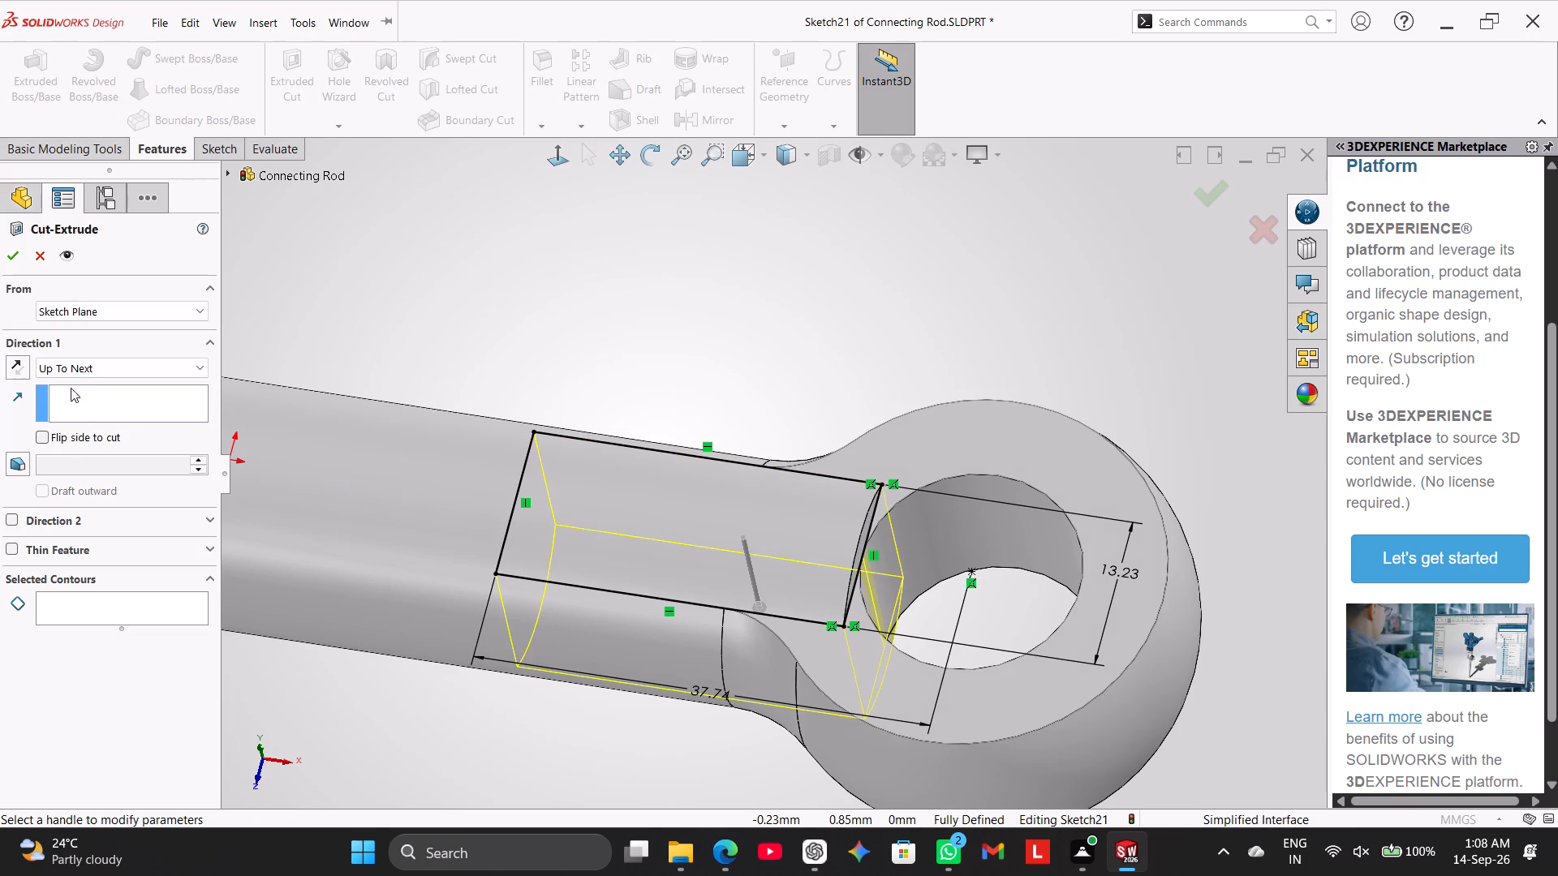
pyautogui.click(75, 368)
pyautogui.click(83, 377)
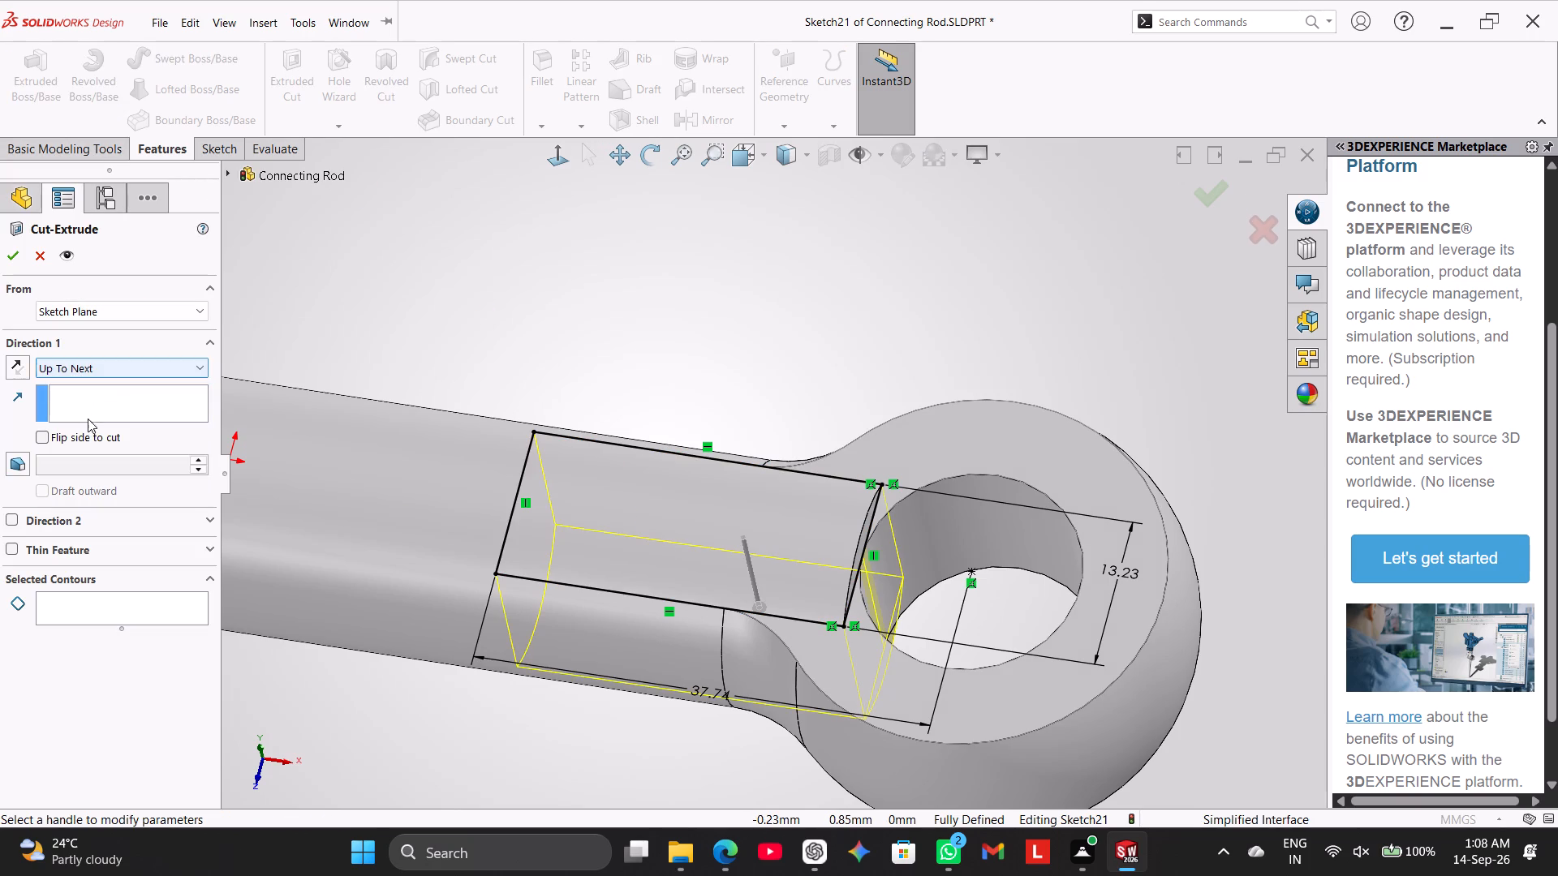
pyautogui.click(86, 367)
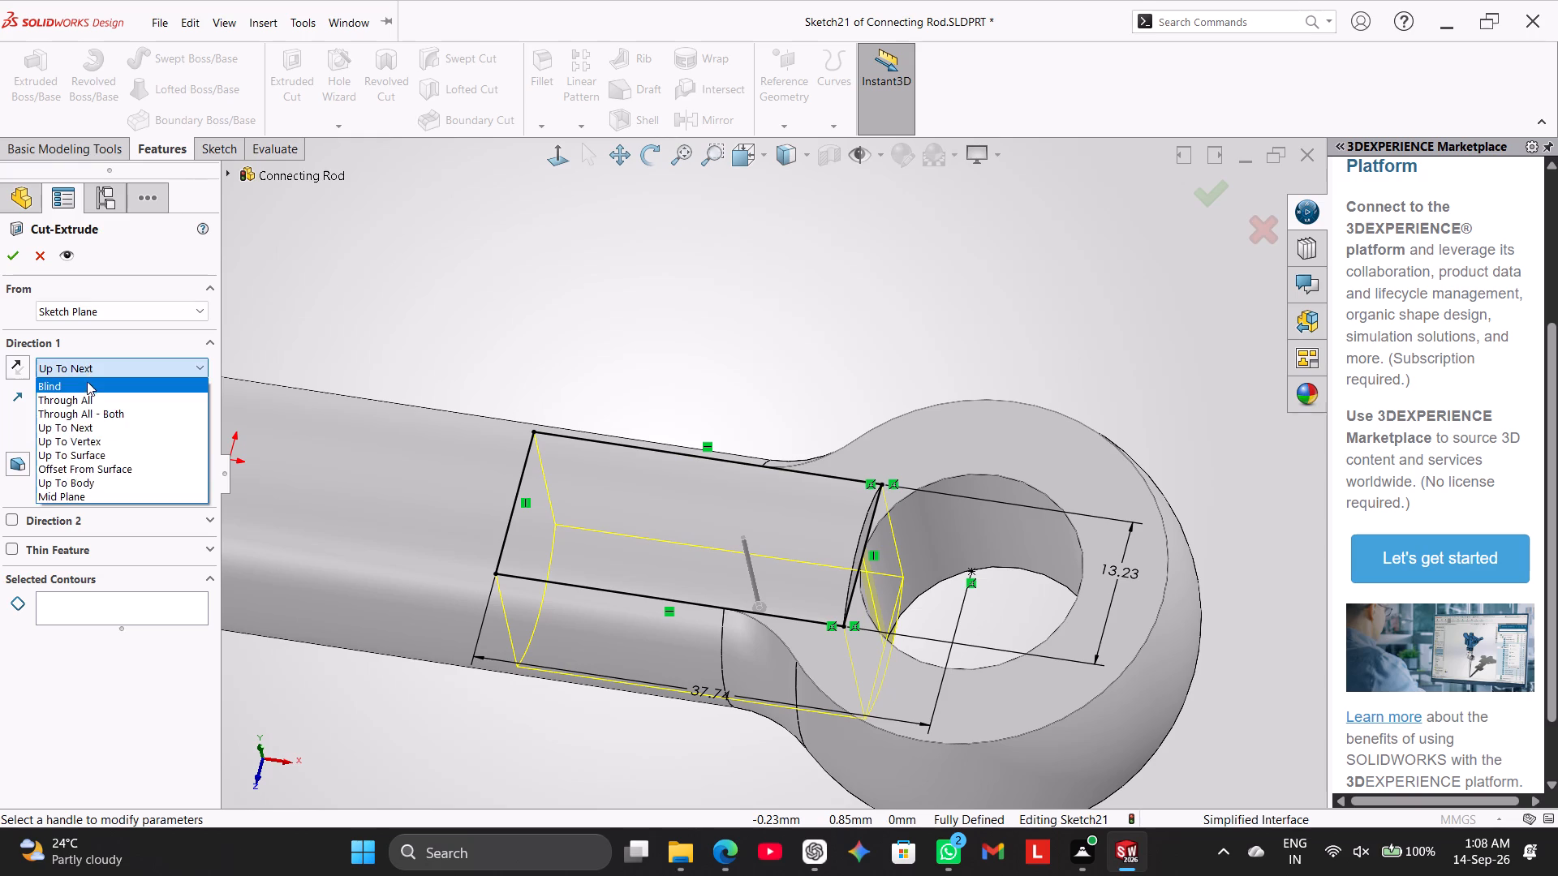
pyautogui.click(87, 382)
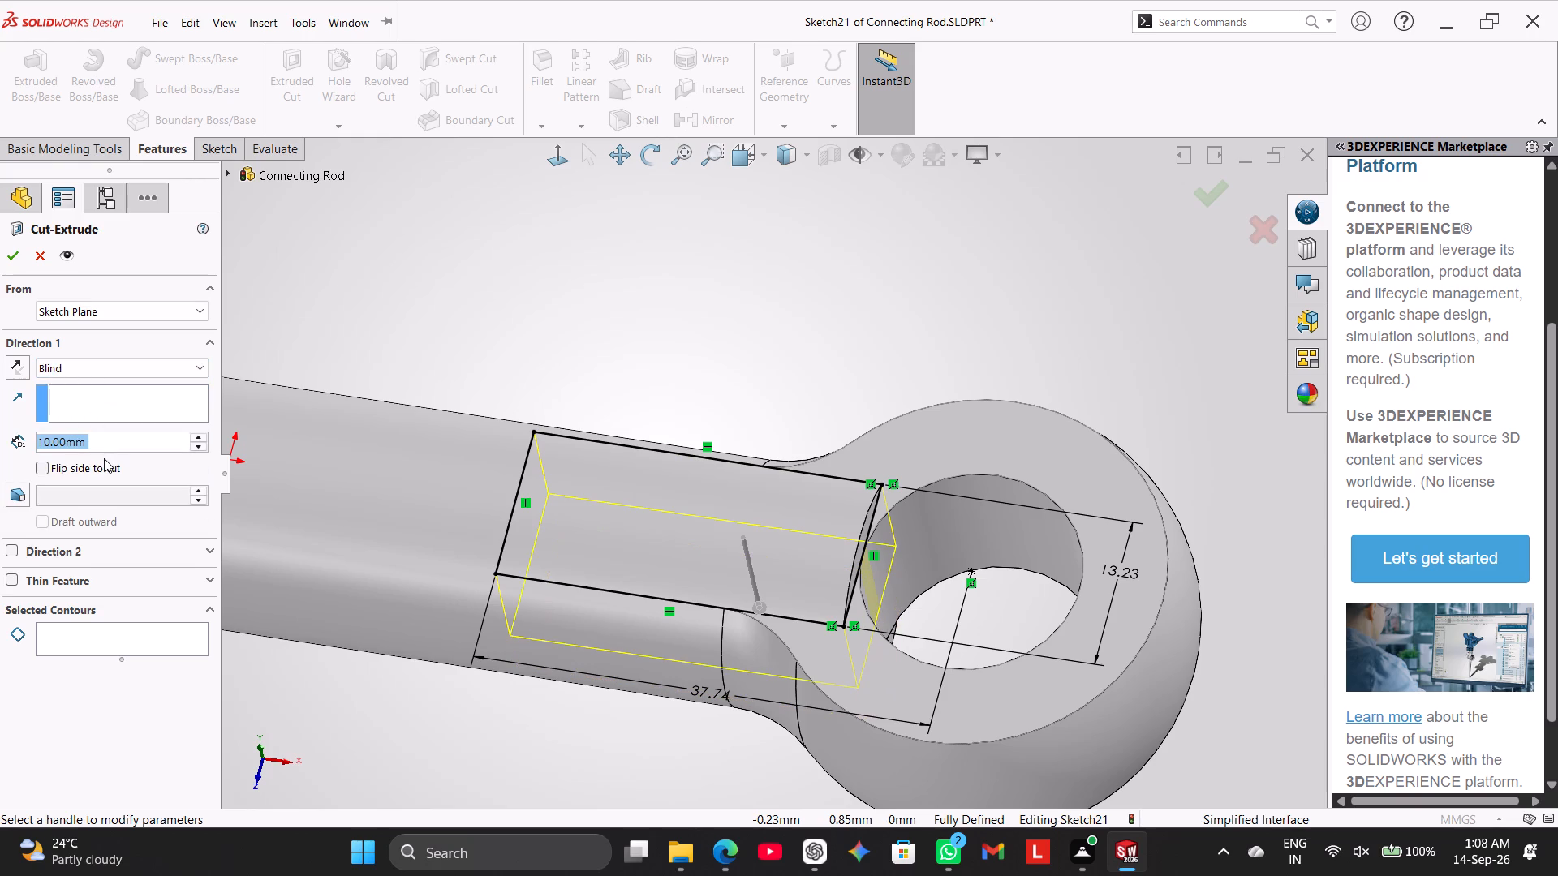
pyautogui.press('Return')
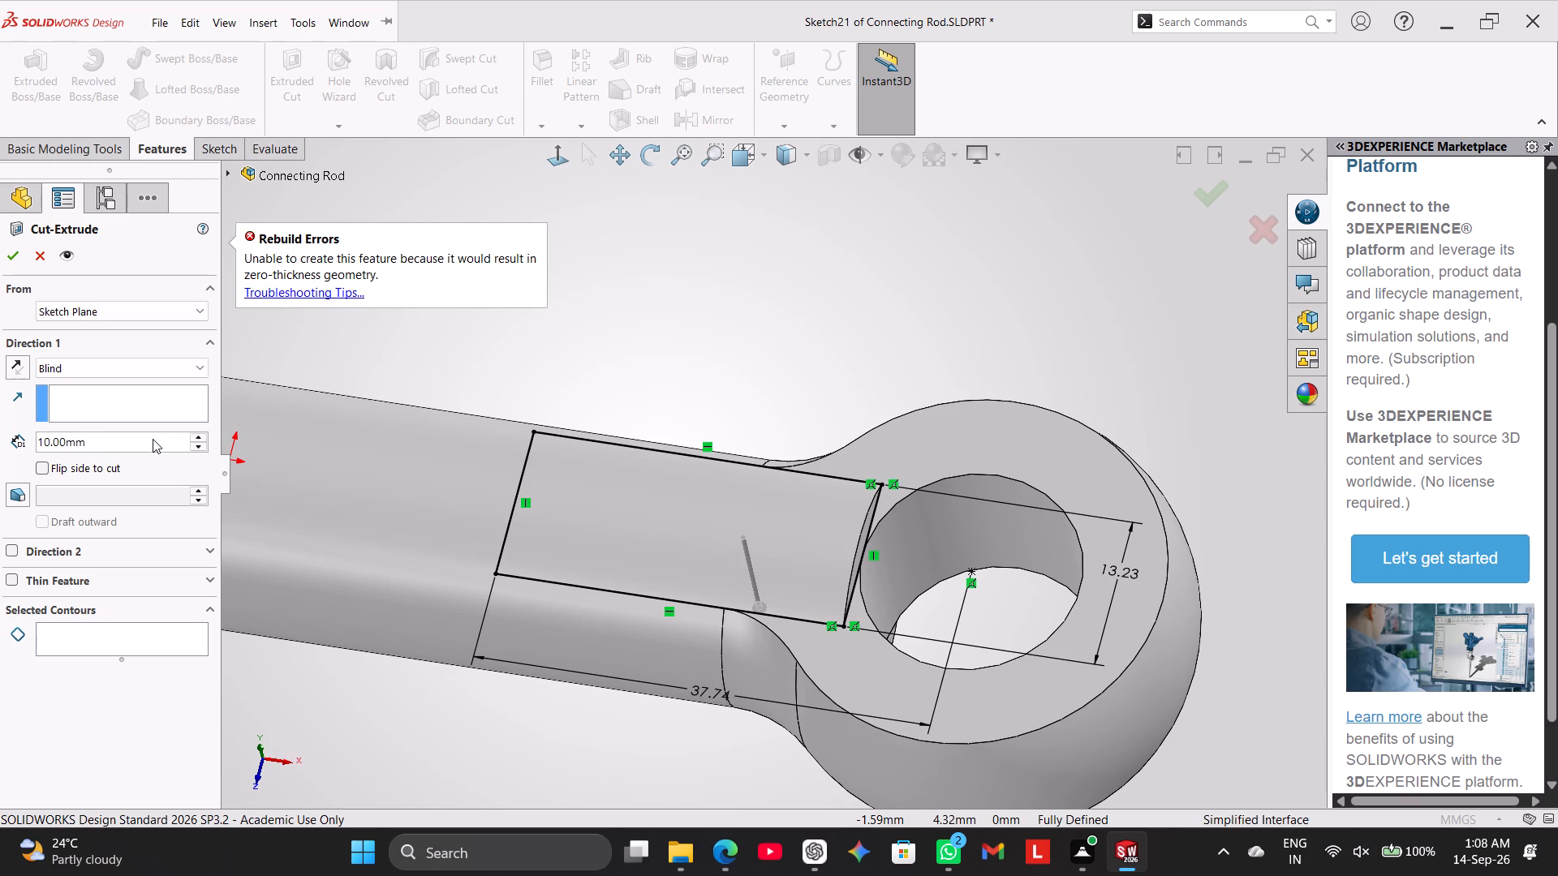
# Set the cut's Blind depth to 40 mm and try to create the Extruded Cut again.
pyautogui.tripleClick(198, 444)
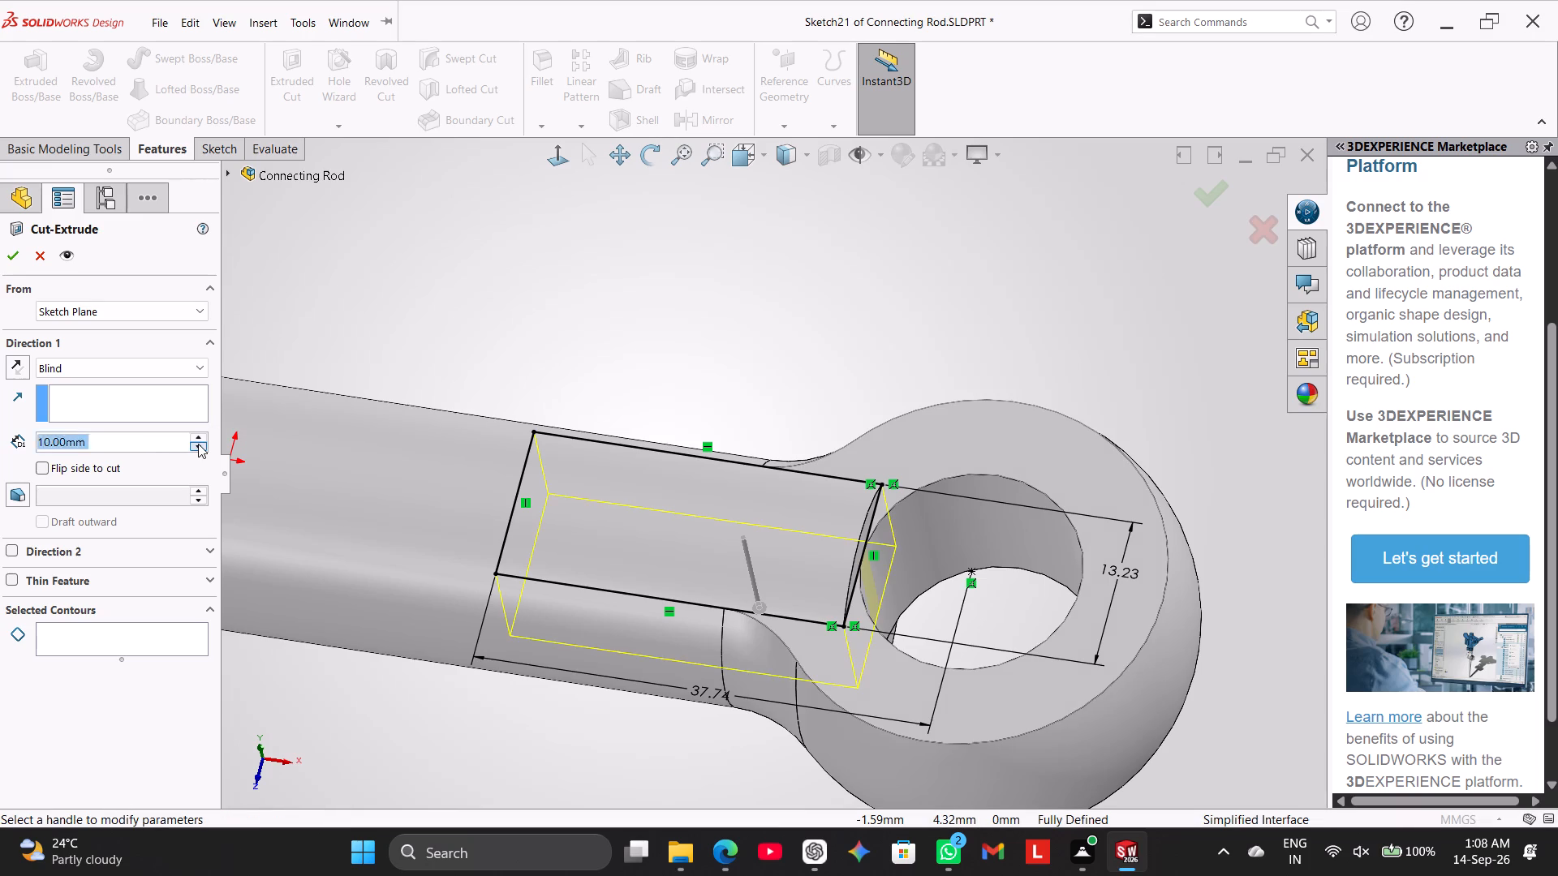
pyautogui.tripleClick(198, 442)
pyautogui.click(198, 441)
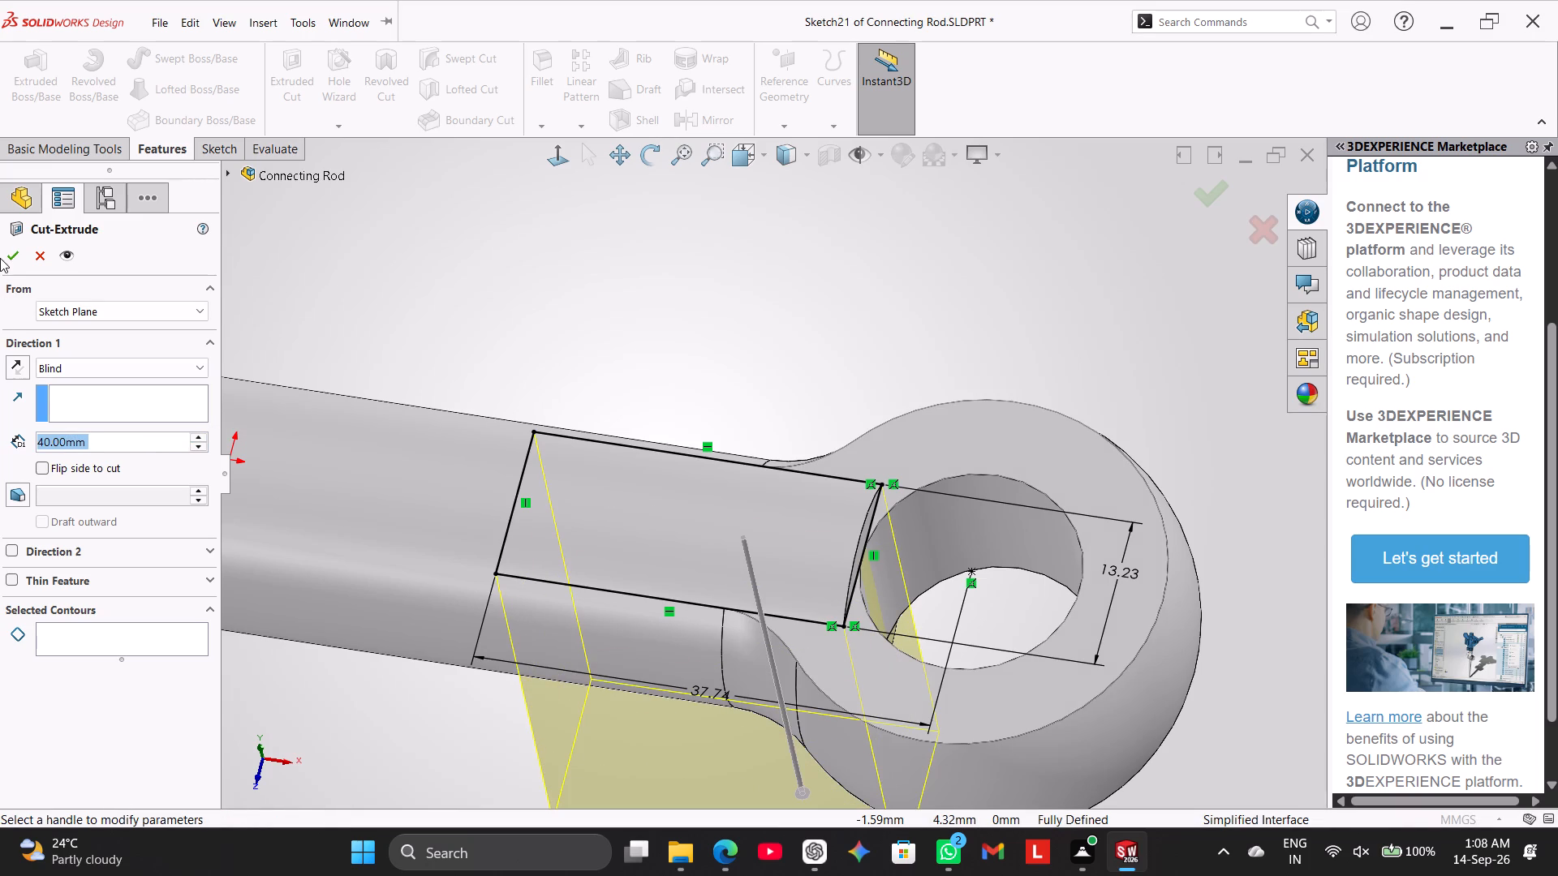
pyautogui.click(13, 257)
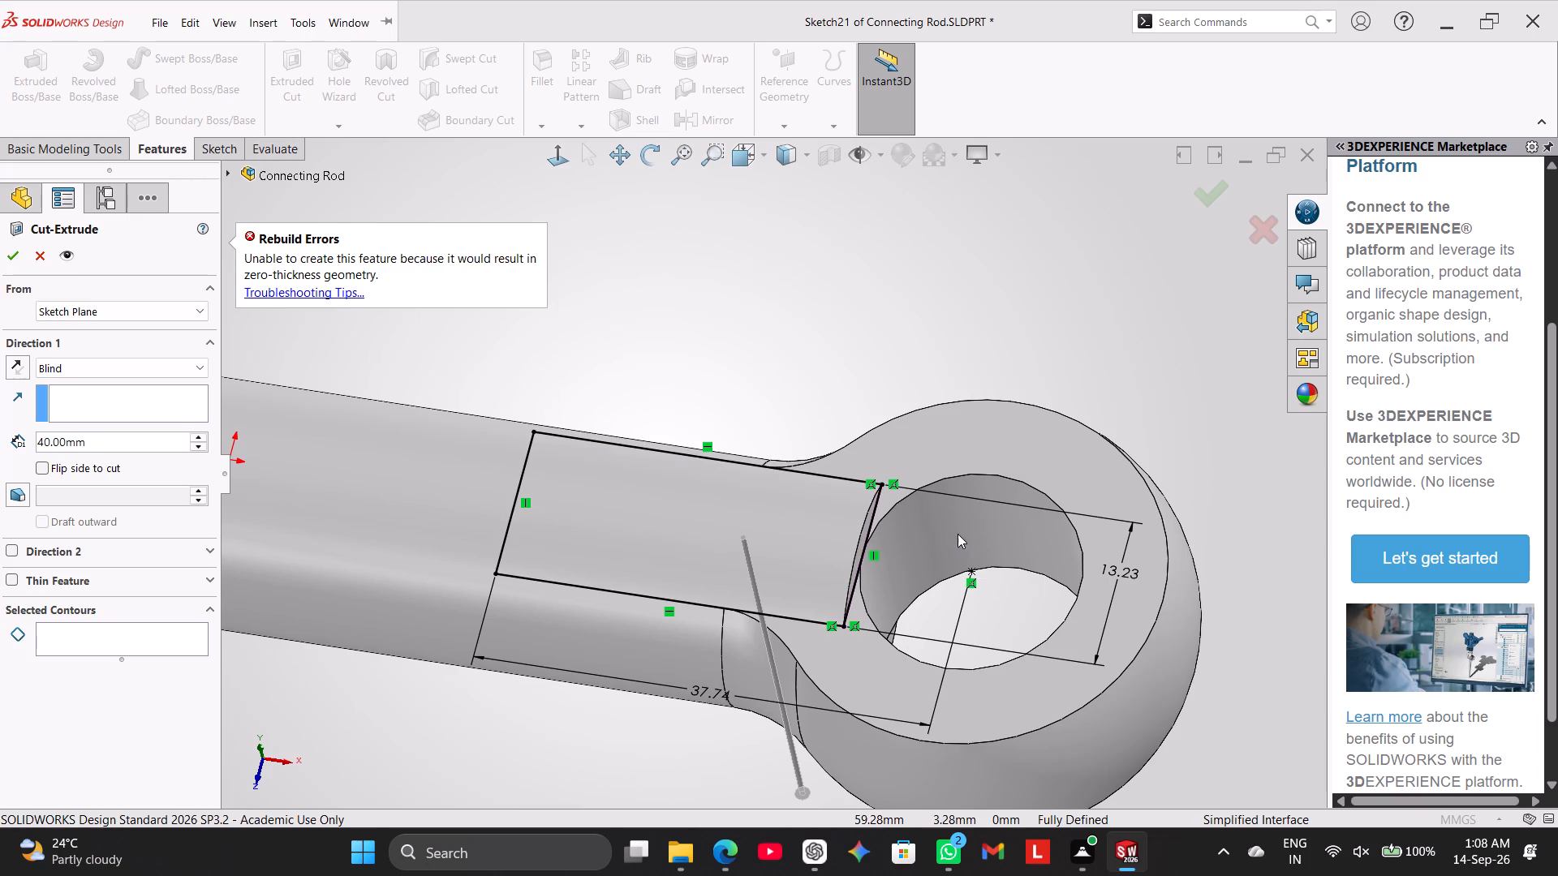
# Examine from several angles where the rectangle's end line meets the edge of the eye's hole and the shank.
pyautogui.moveTo(958, 534); pyautogui.dragTo(841, 547, button='middle')
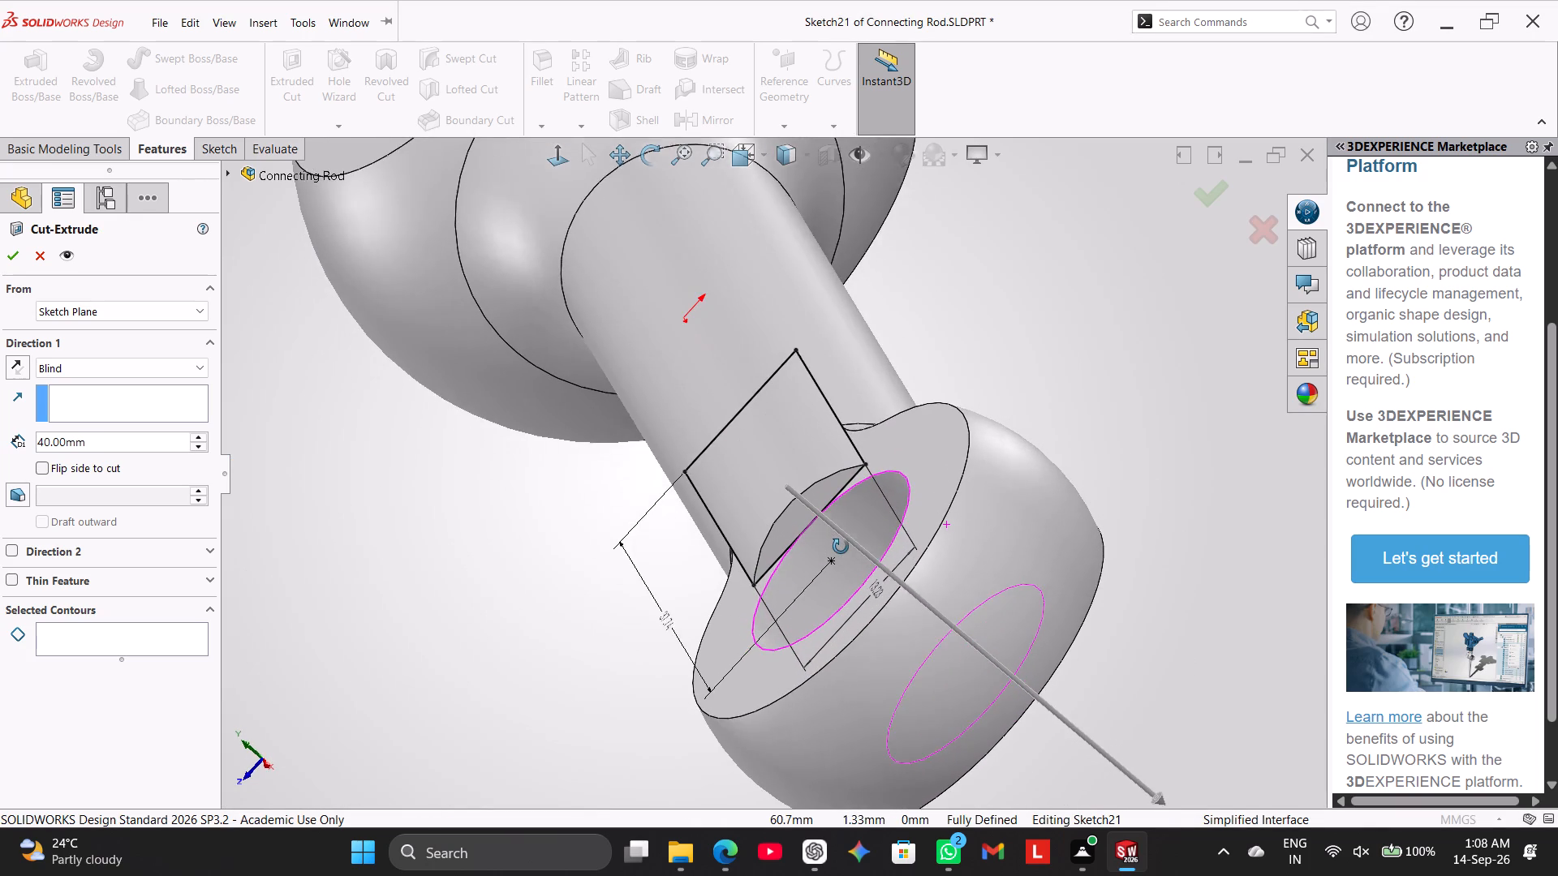
pyautogui.moveTo(841, 547); pyautogui.dragTo(895, 498, button='middle')
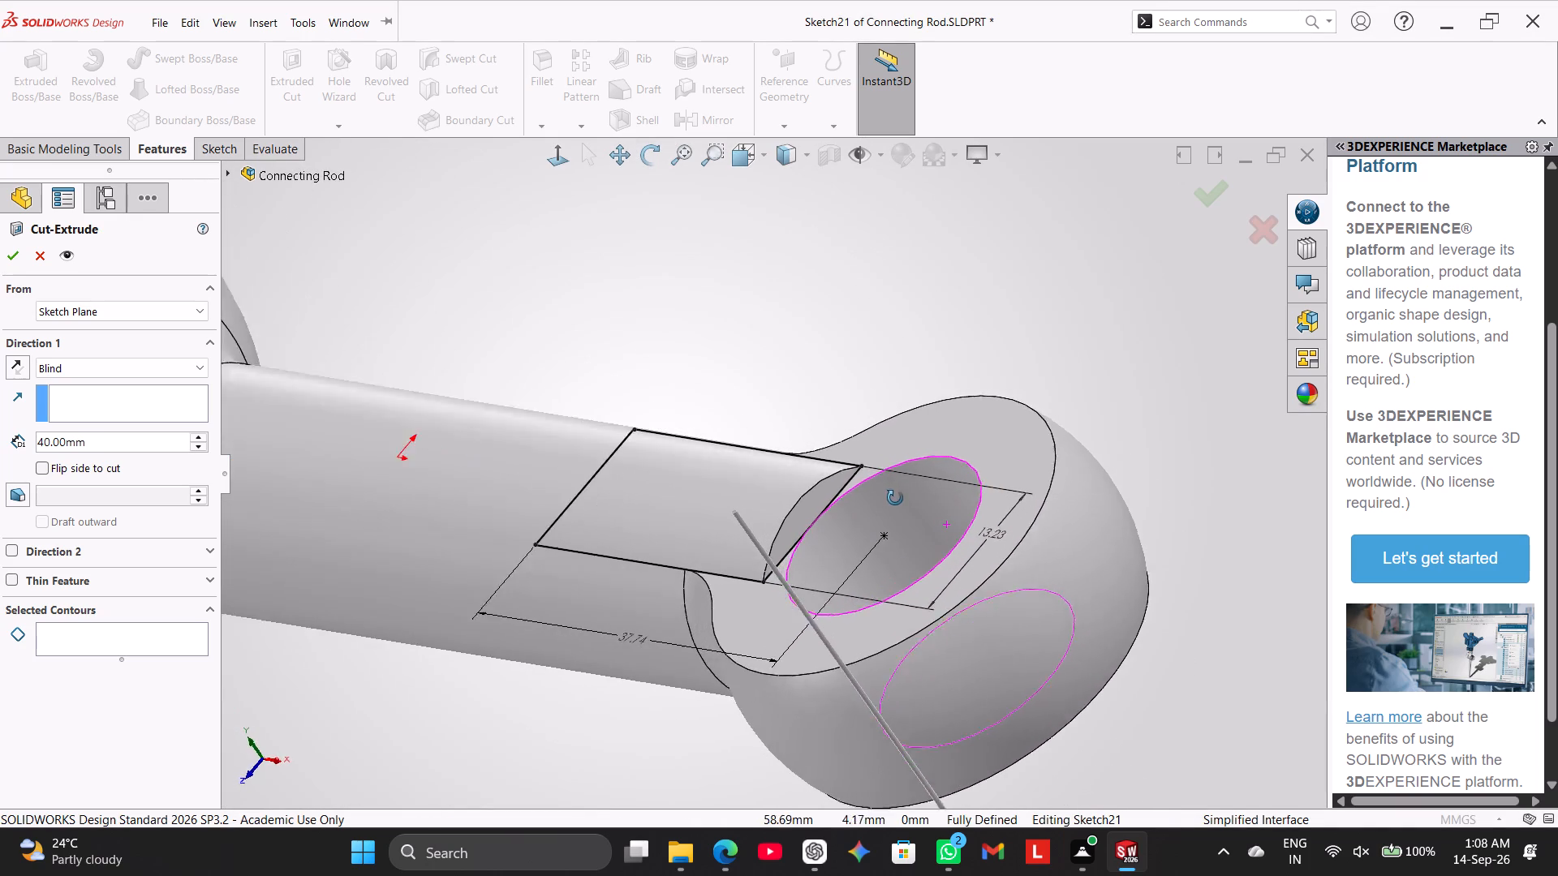
pyautogui.moveTo(895, 498); pyautogui.dragTo(898, 516, button='middle')
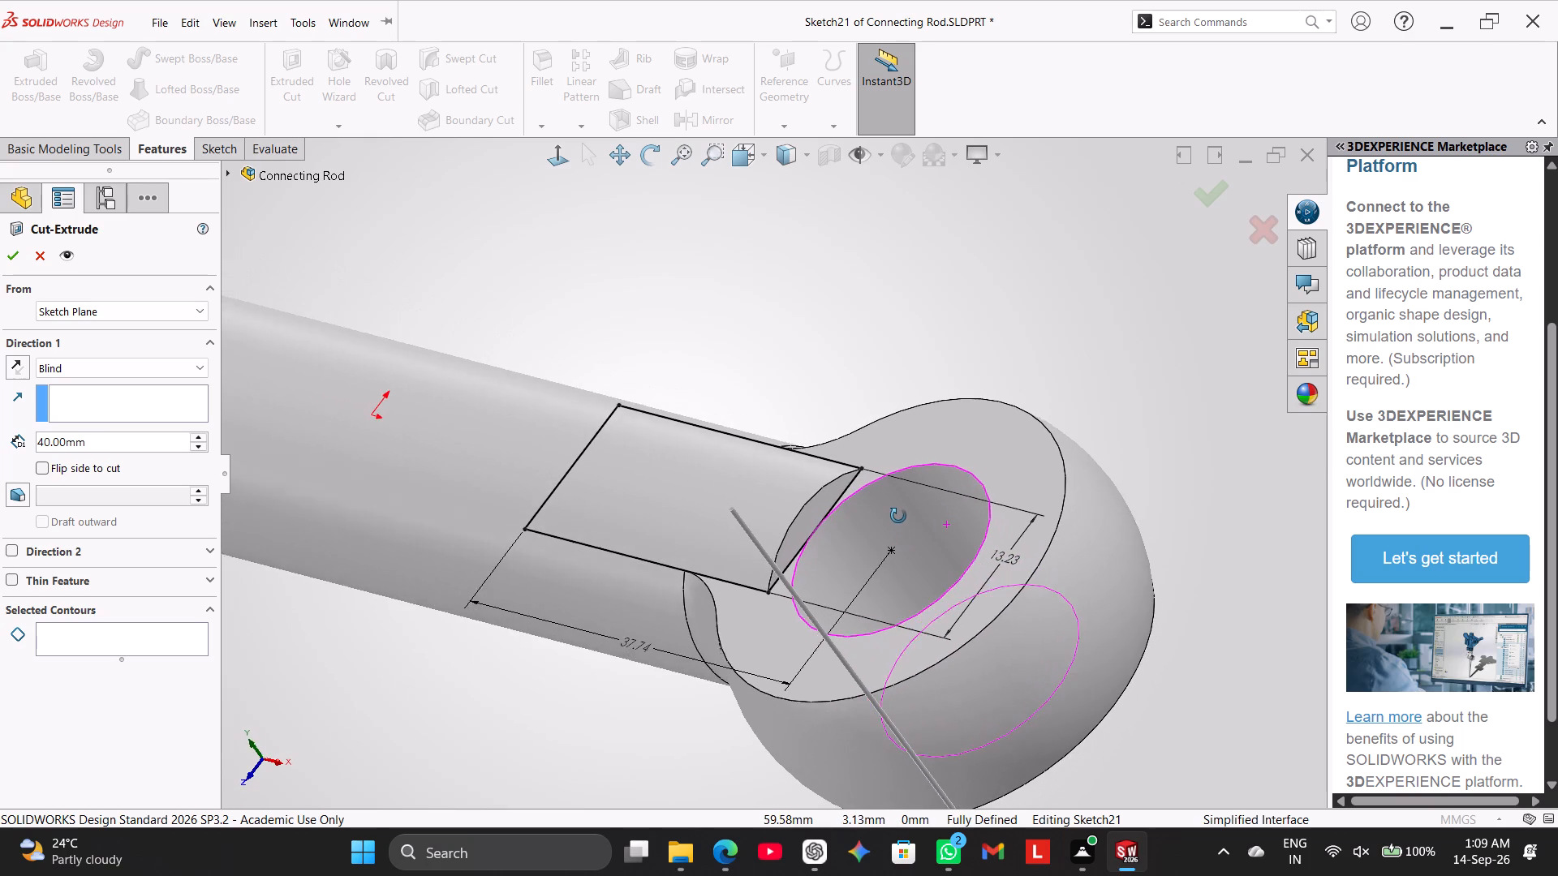
pyautogui.moveTo(898, 516); pyautogui.dragTo(897, 515, button='middle')
pyautogui.moveTo(898, 519); pyautogui.dragTo(901, 526, button='middle')
pyautogui.middleClick(901, 535)
pyautogui.middleClick(901, 535)
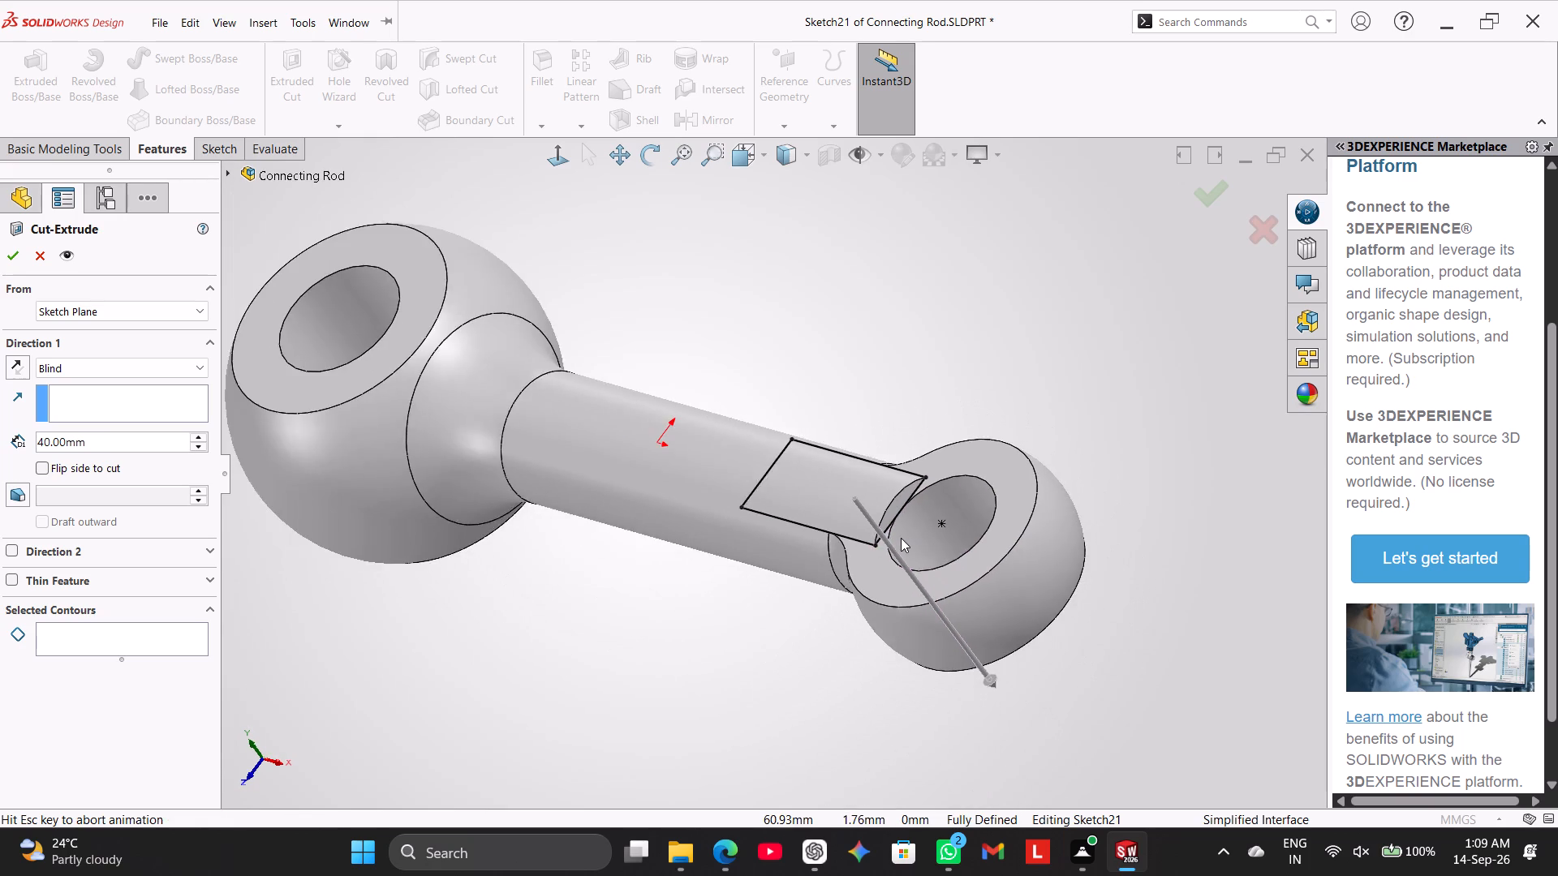
pyautogui.scroll(-3, 964, 427)
pyautogui.scroll(-6, 878, 569)
pyautogui.scroll(-2, 804, 486)
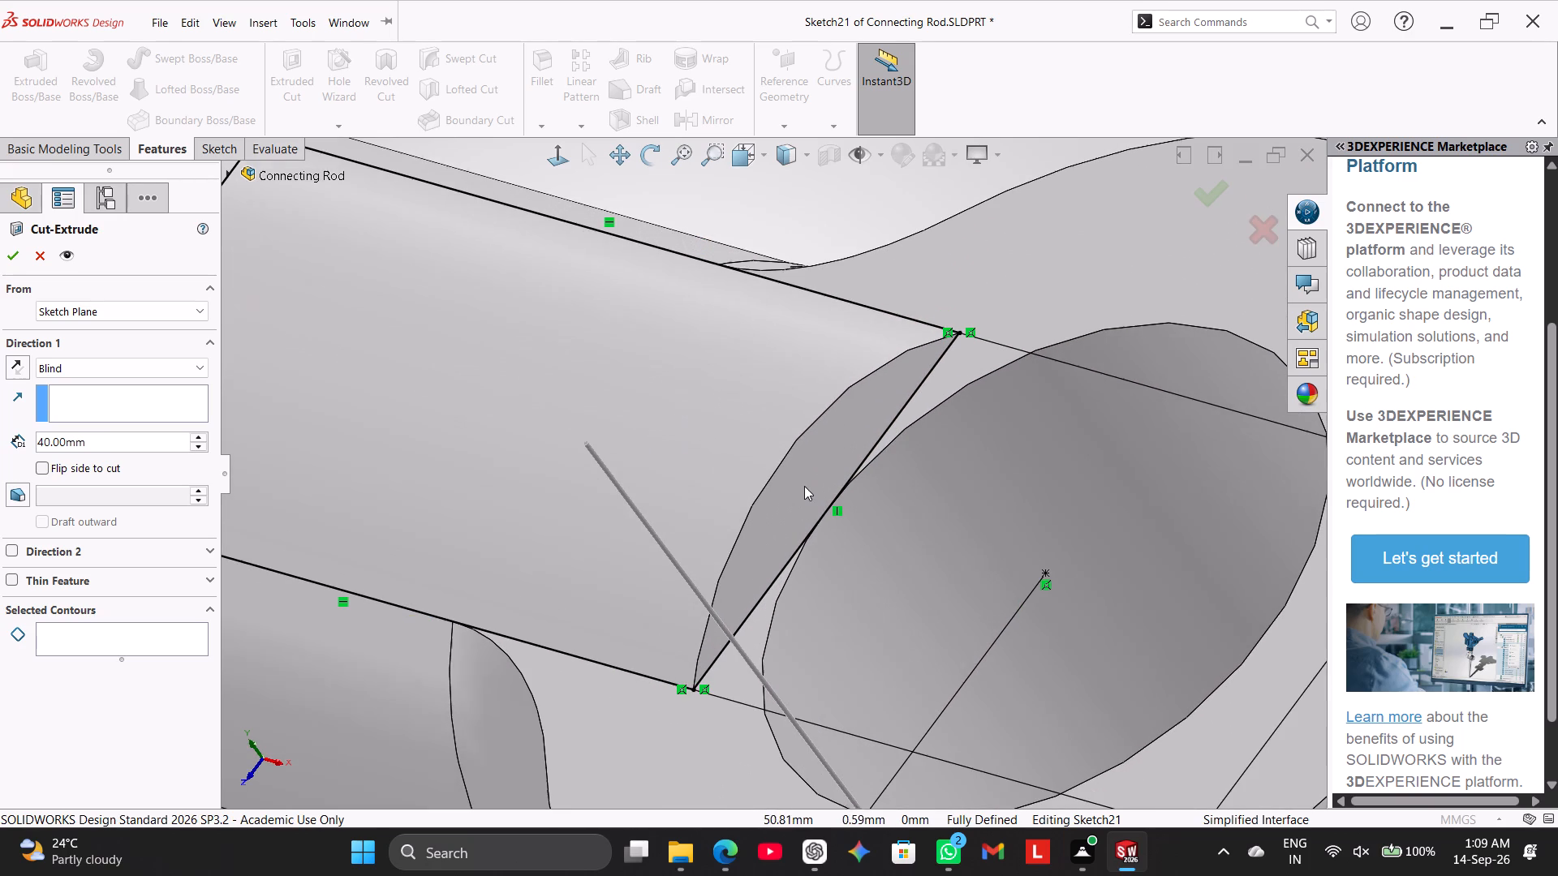
pyautogui.scroll(-2, 824, 475)
pyautogui.scroll(2, 825, 472)
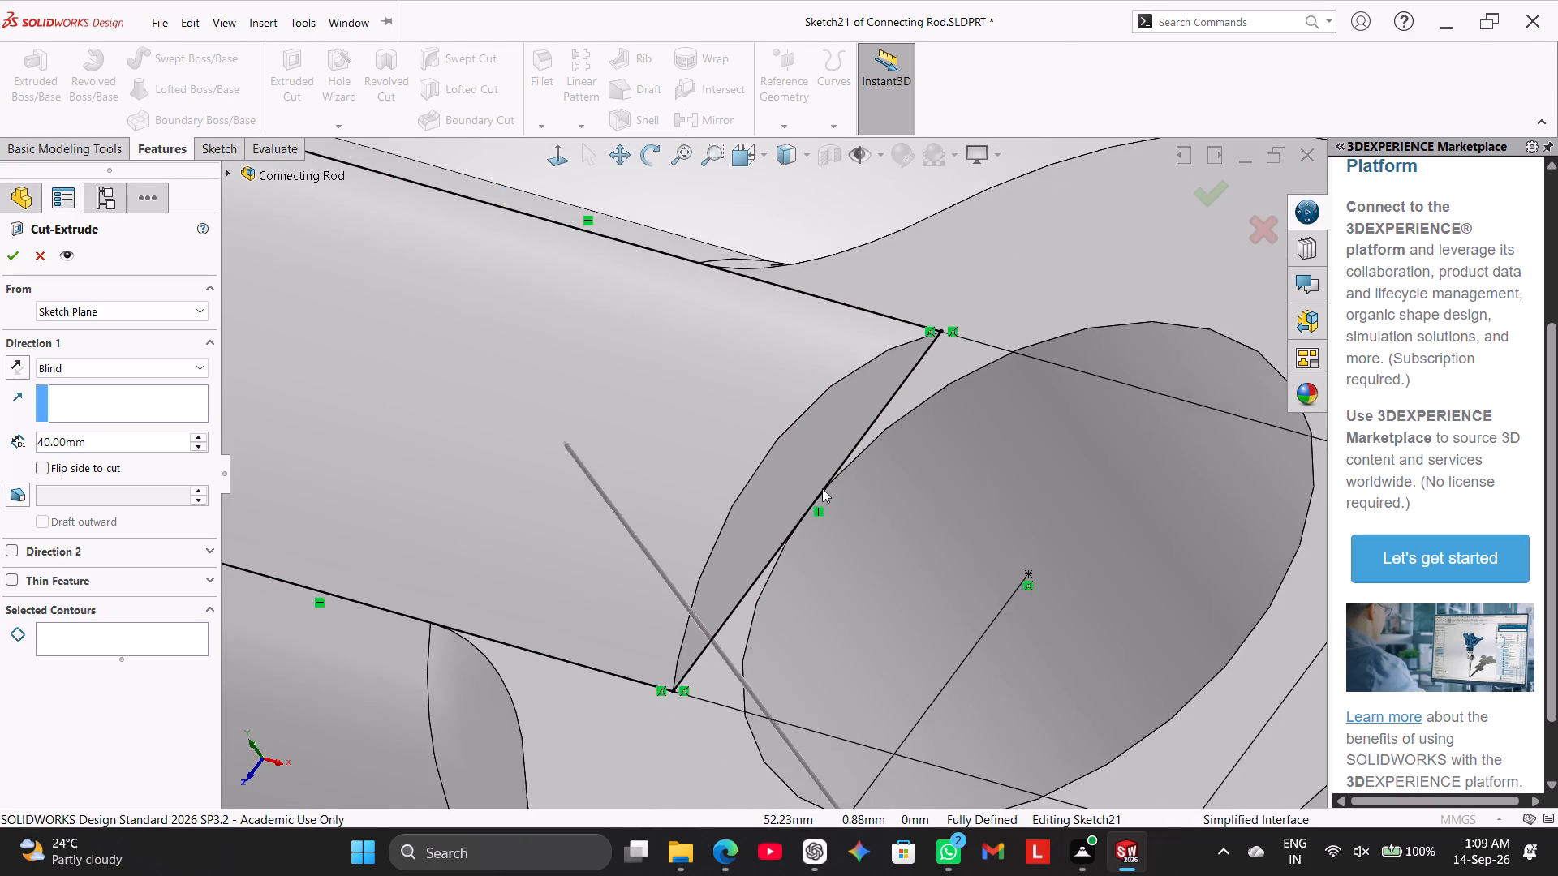
pyautogui.scroll(4, 822, 488)
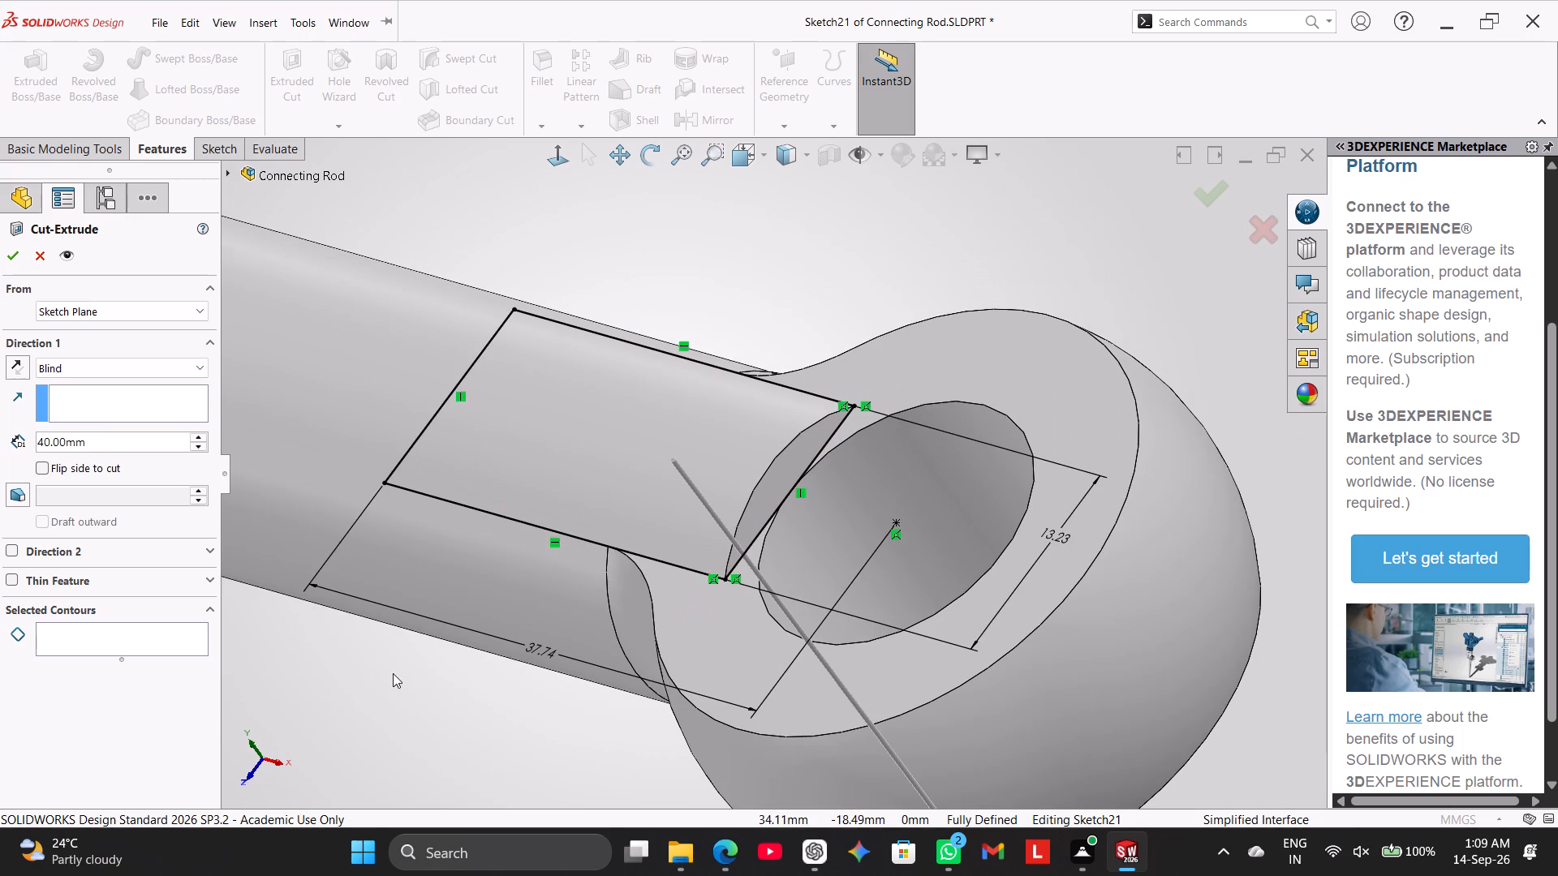
pyautogui.moveTo(393, 673); pyautogui.dragTo(385, 625, button='middle')
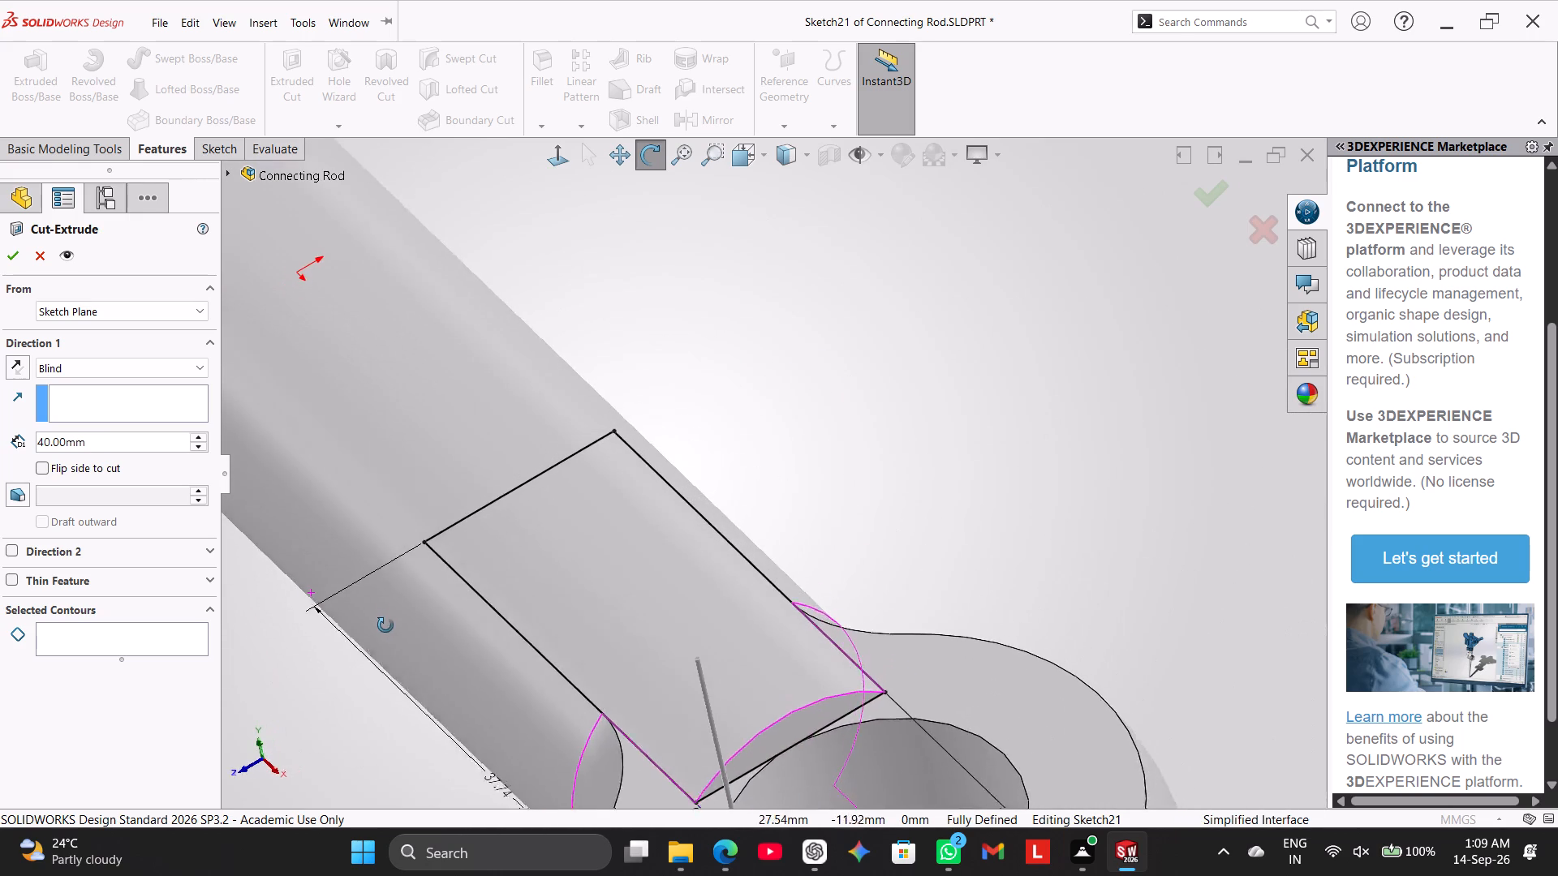
pyautogui.moveTo(385, 625); pyautogui.dragTo(385, 636, button='middle')
pyautogui.scroll(-1, 393, 633)
pyautogui.scroll(2, 404, 645)
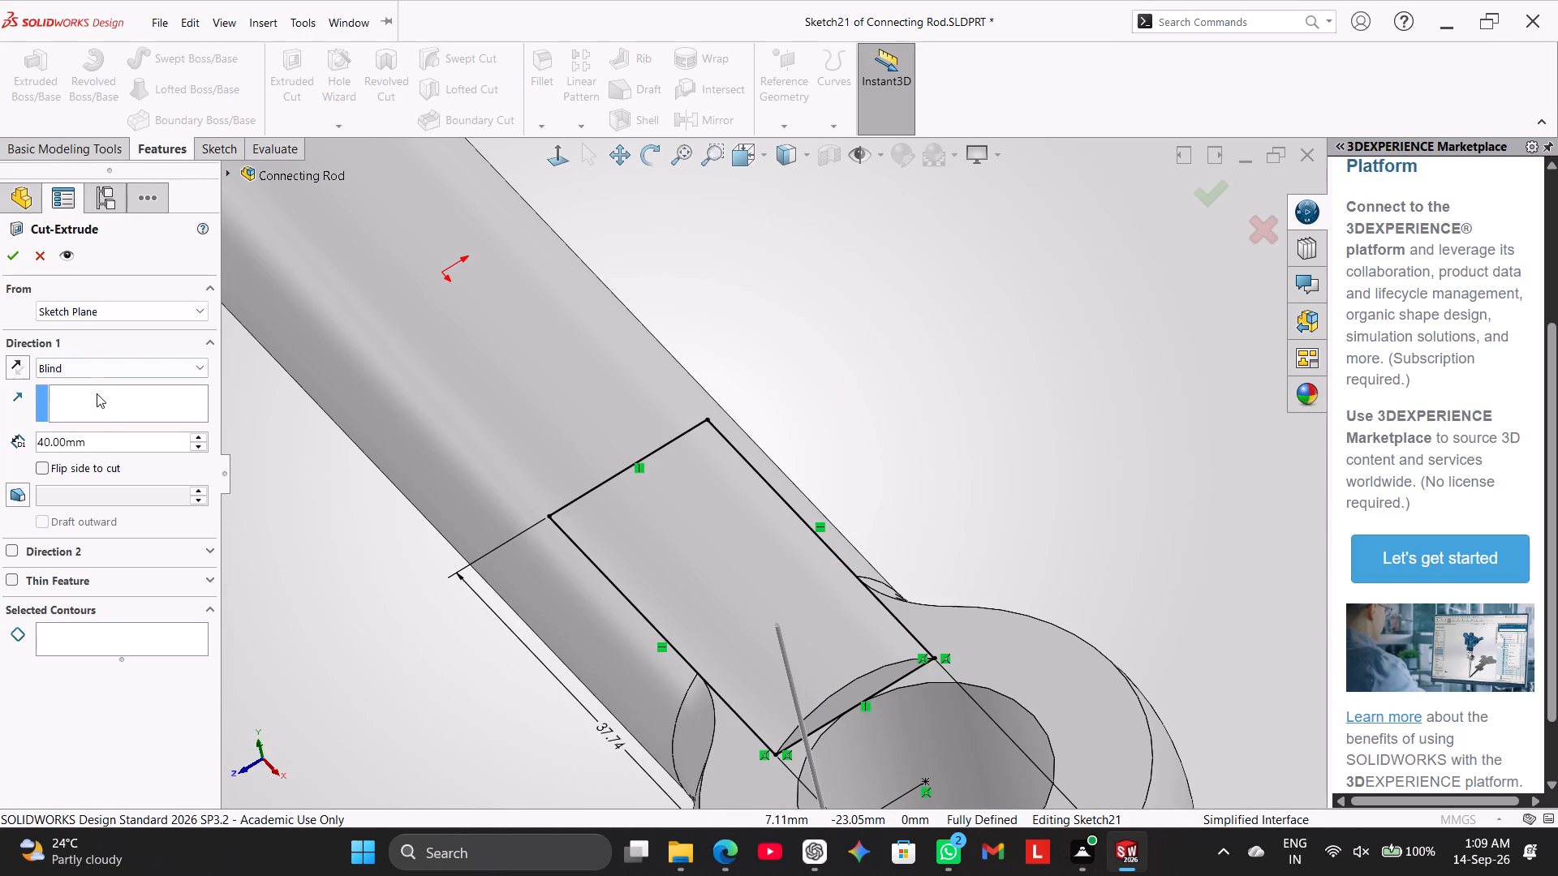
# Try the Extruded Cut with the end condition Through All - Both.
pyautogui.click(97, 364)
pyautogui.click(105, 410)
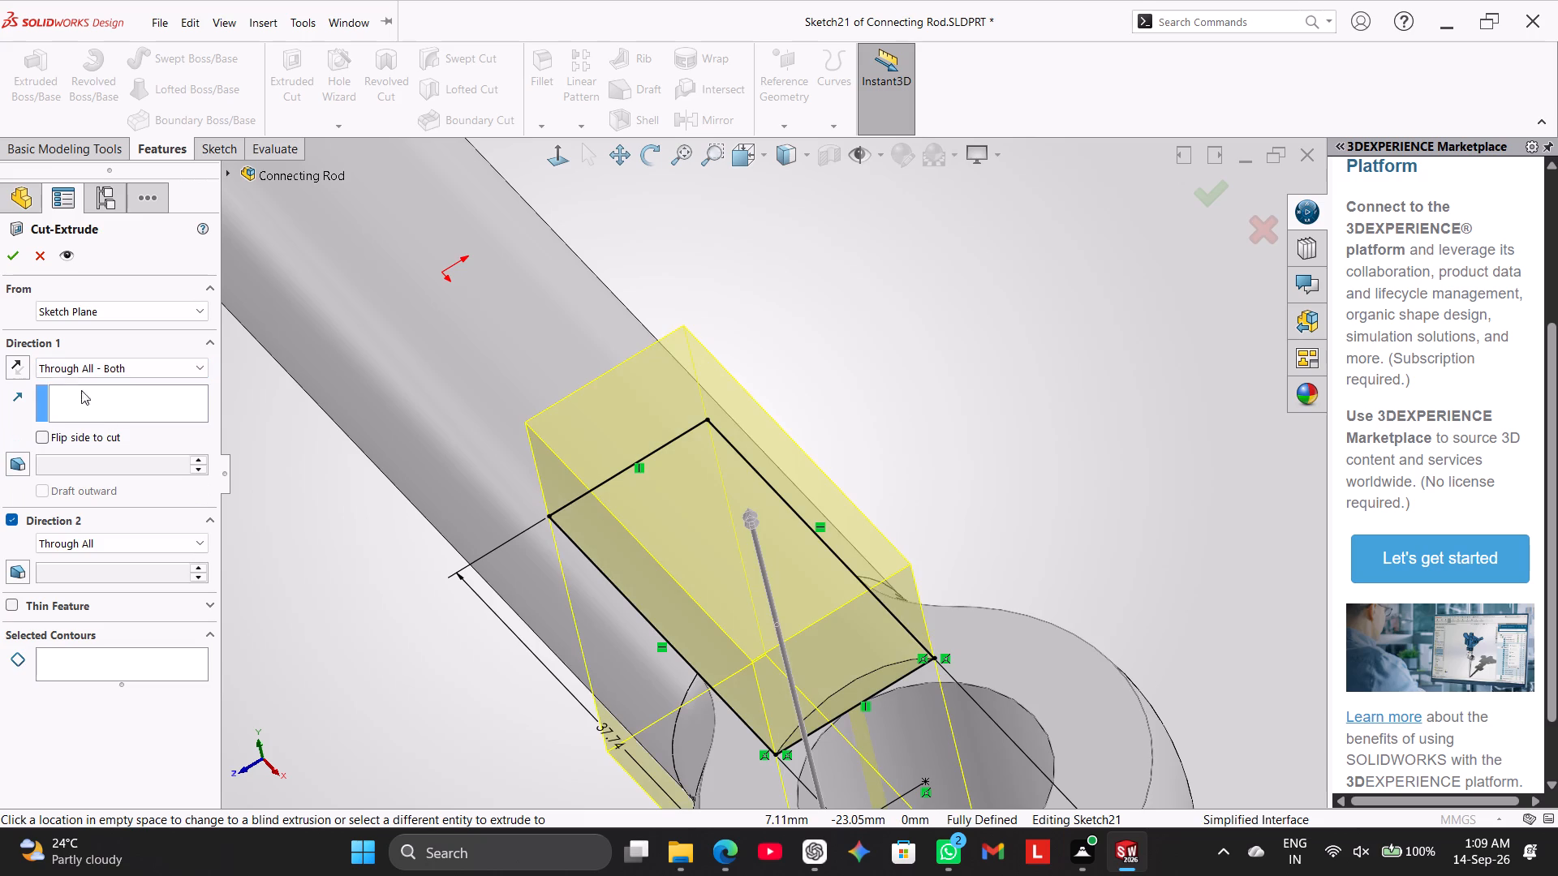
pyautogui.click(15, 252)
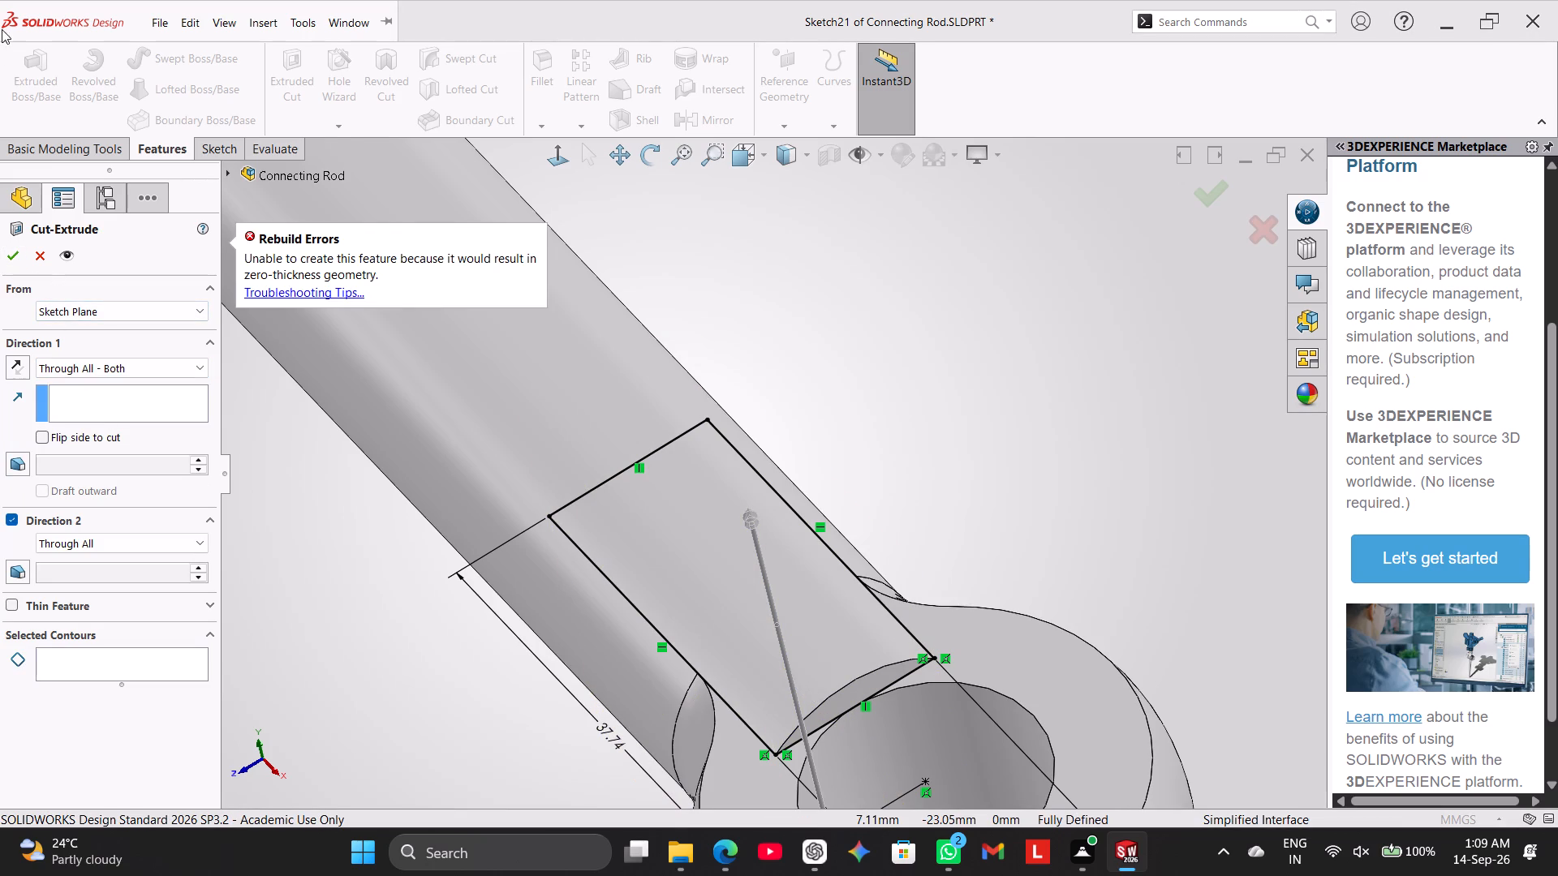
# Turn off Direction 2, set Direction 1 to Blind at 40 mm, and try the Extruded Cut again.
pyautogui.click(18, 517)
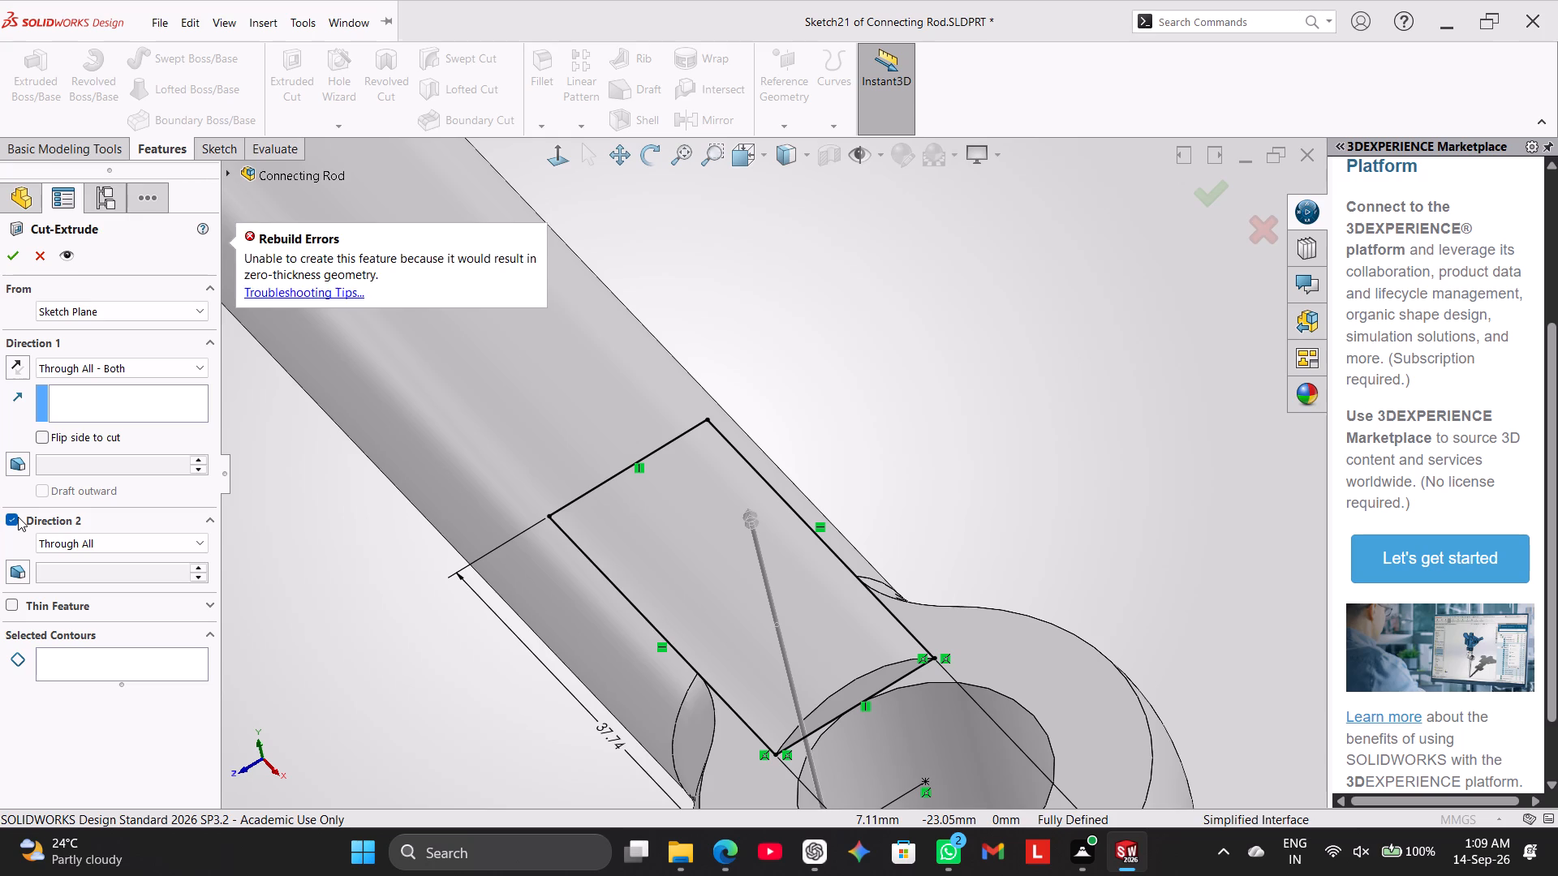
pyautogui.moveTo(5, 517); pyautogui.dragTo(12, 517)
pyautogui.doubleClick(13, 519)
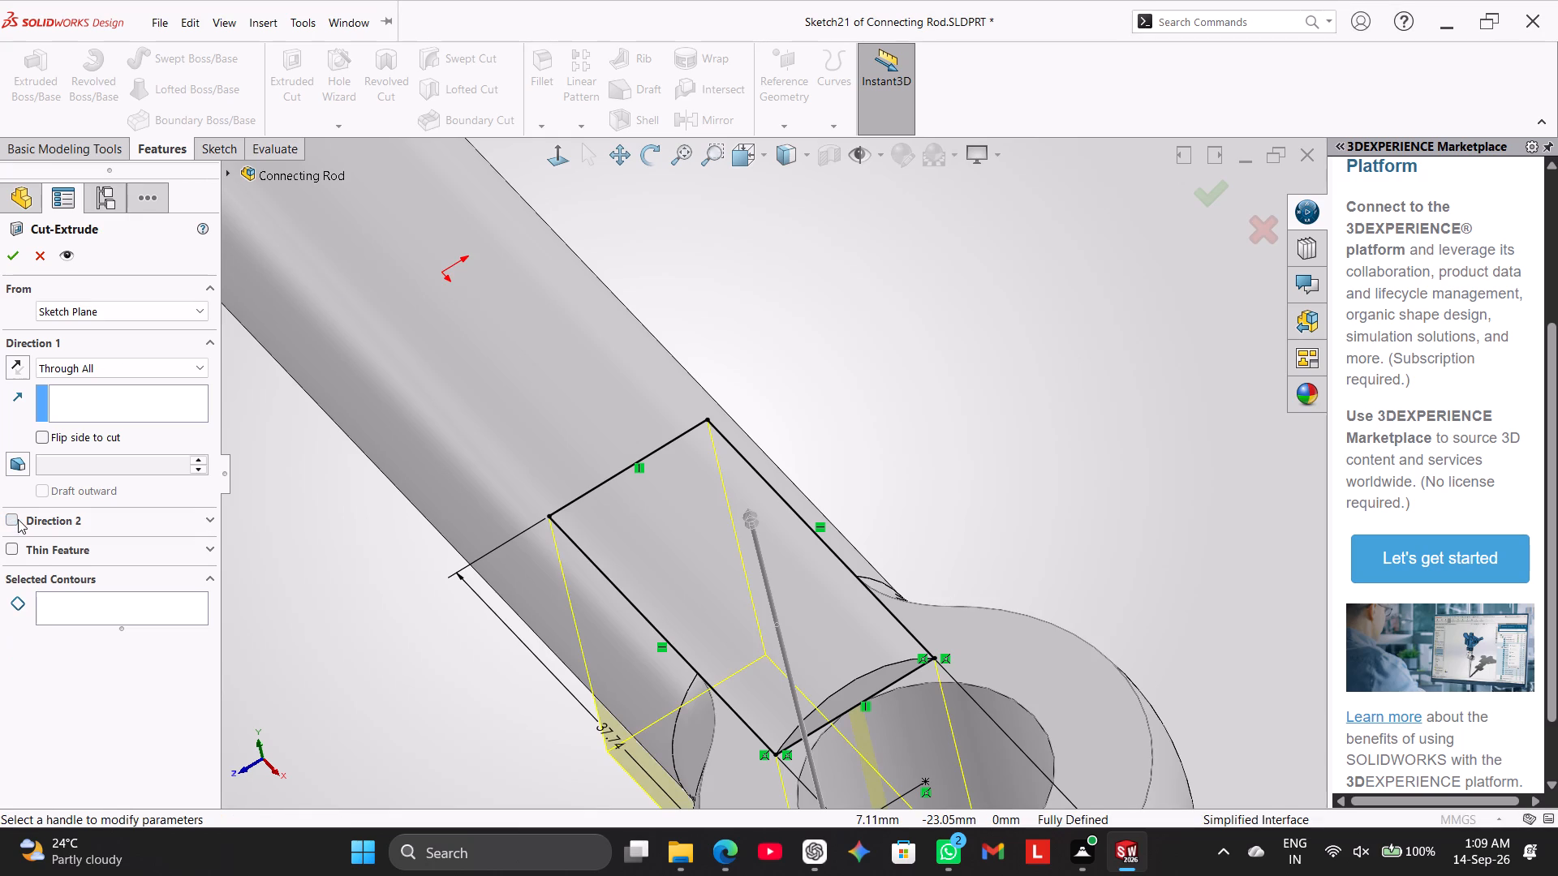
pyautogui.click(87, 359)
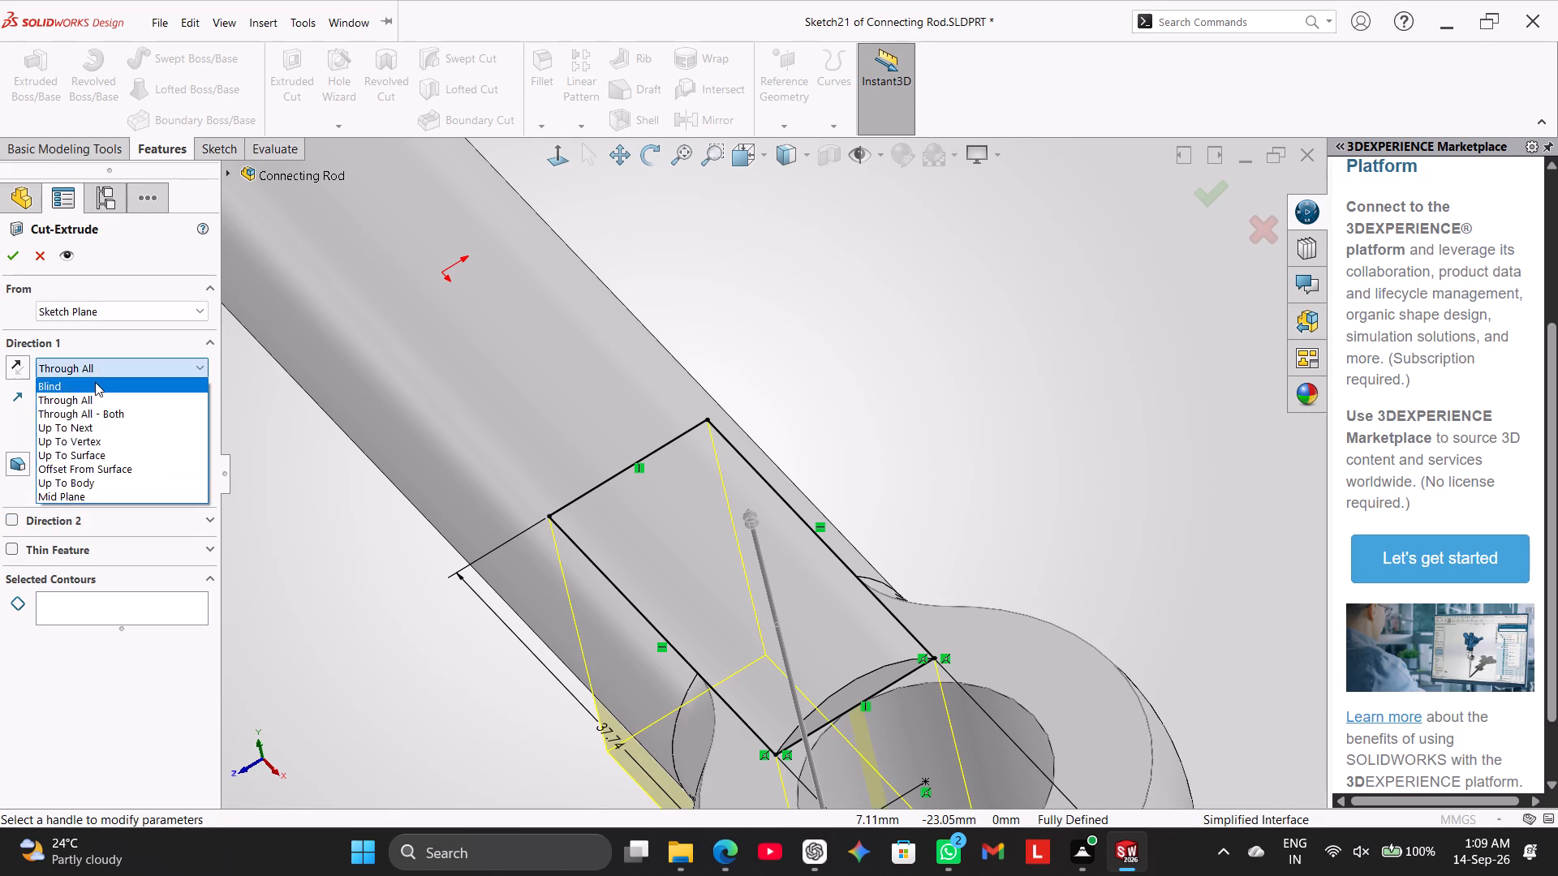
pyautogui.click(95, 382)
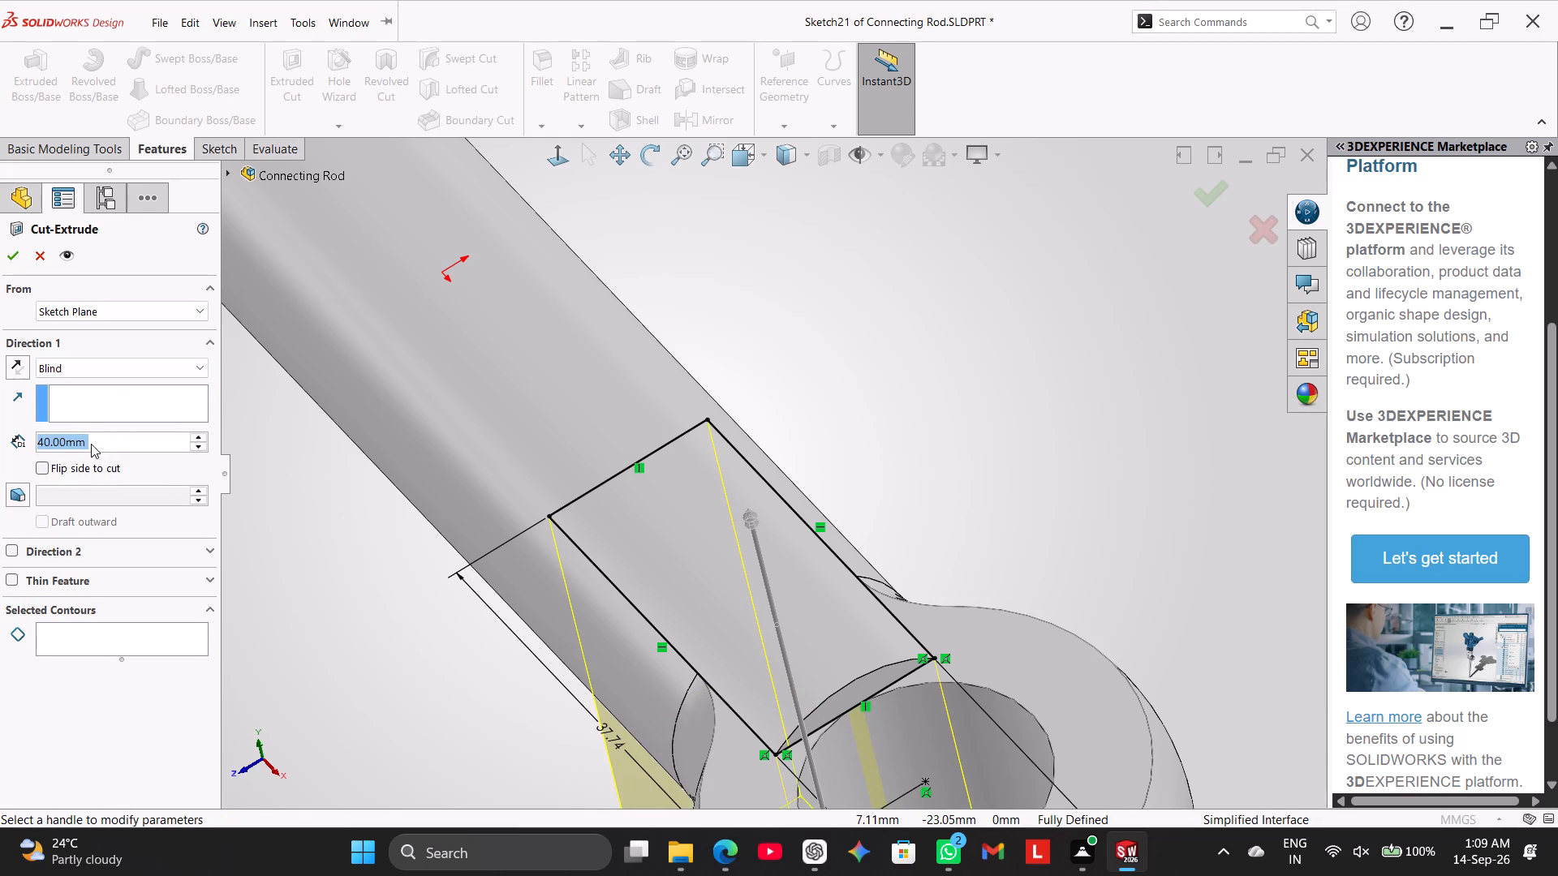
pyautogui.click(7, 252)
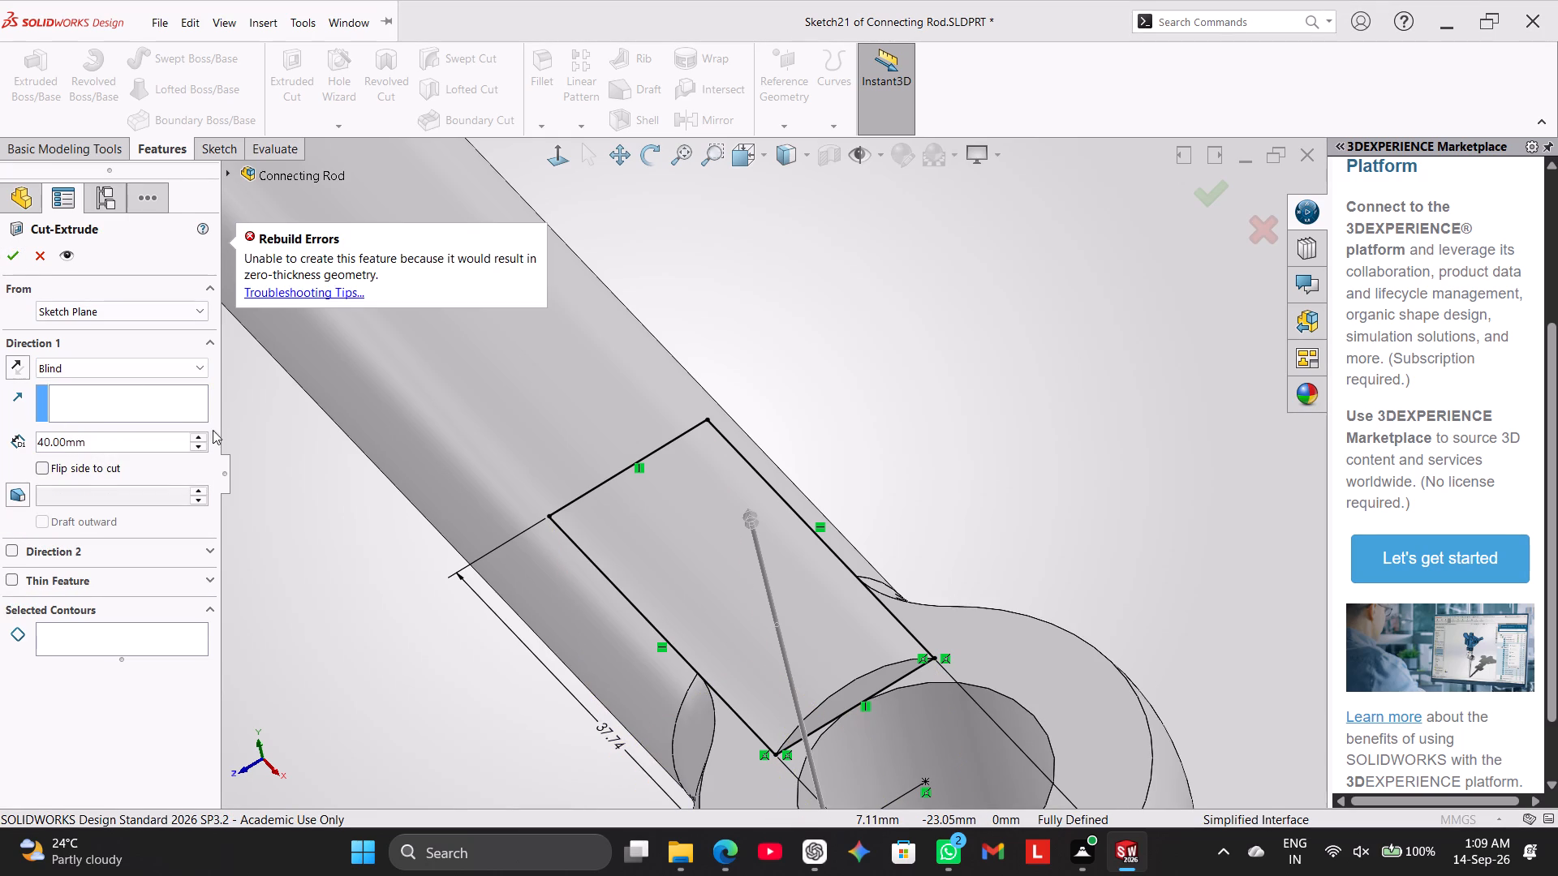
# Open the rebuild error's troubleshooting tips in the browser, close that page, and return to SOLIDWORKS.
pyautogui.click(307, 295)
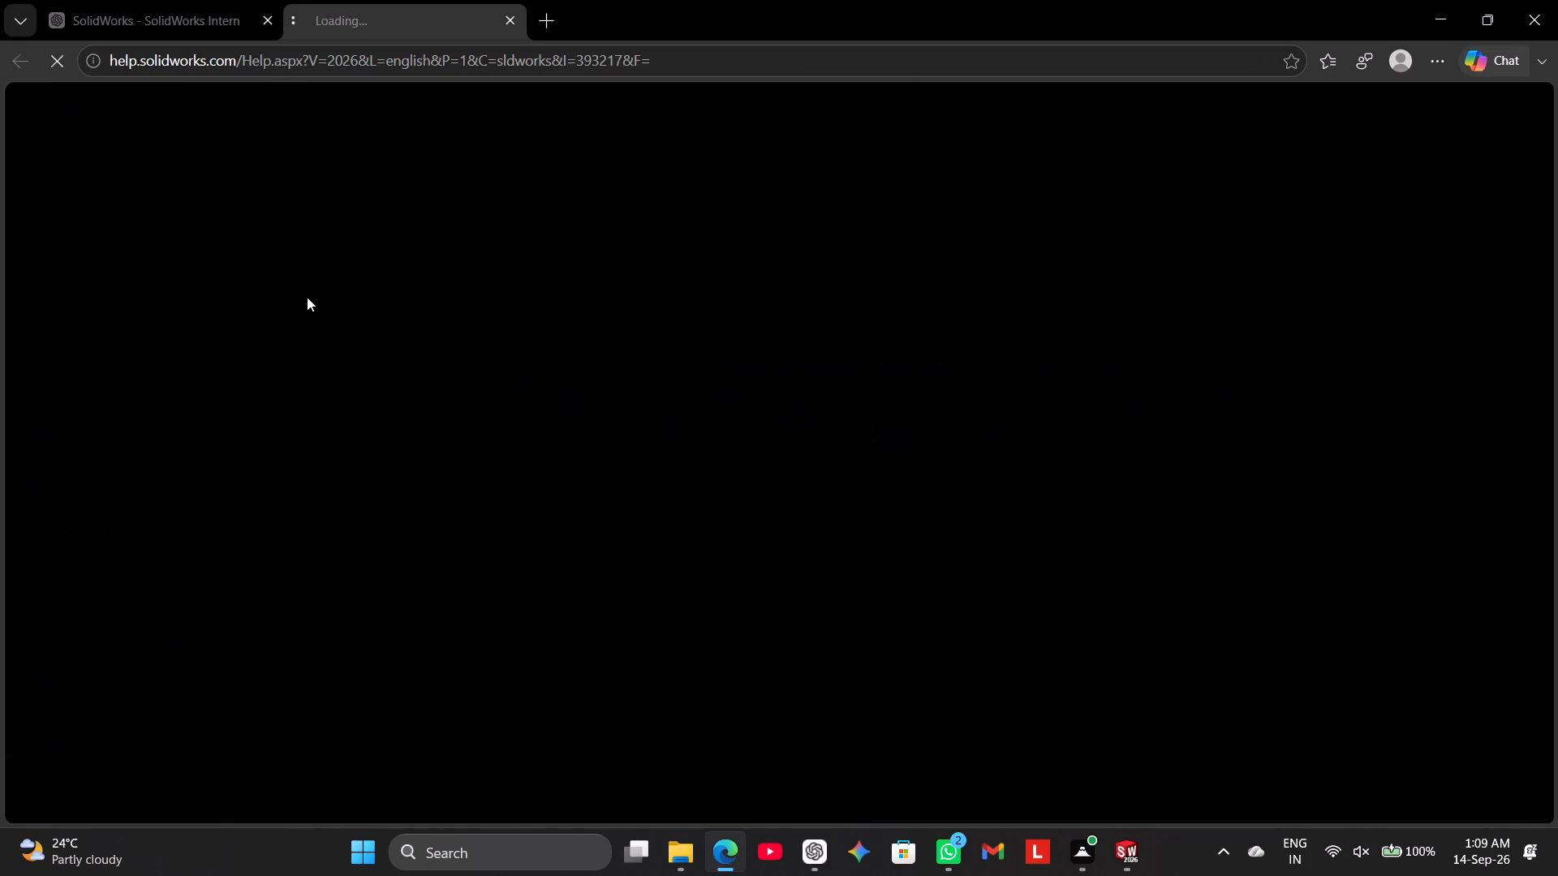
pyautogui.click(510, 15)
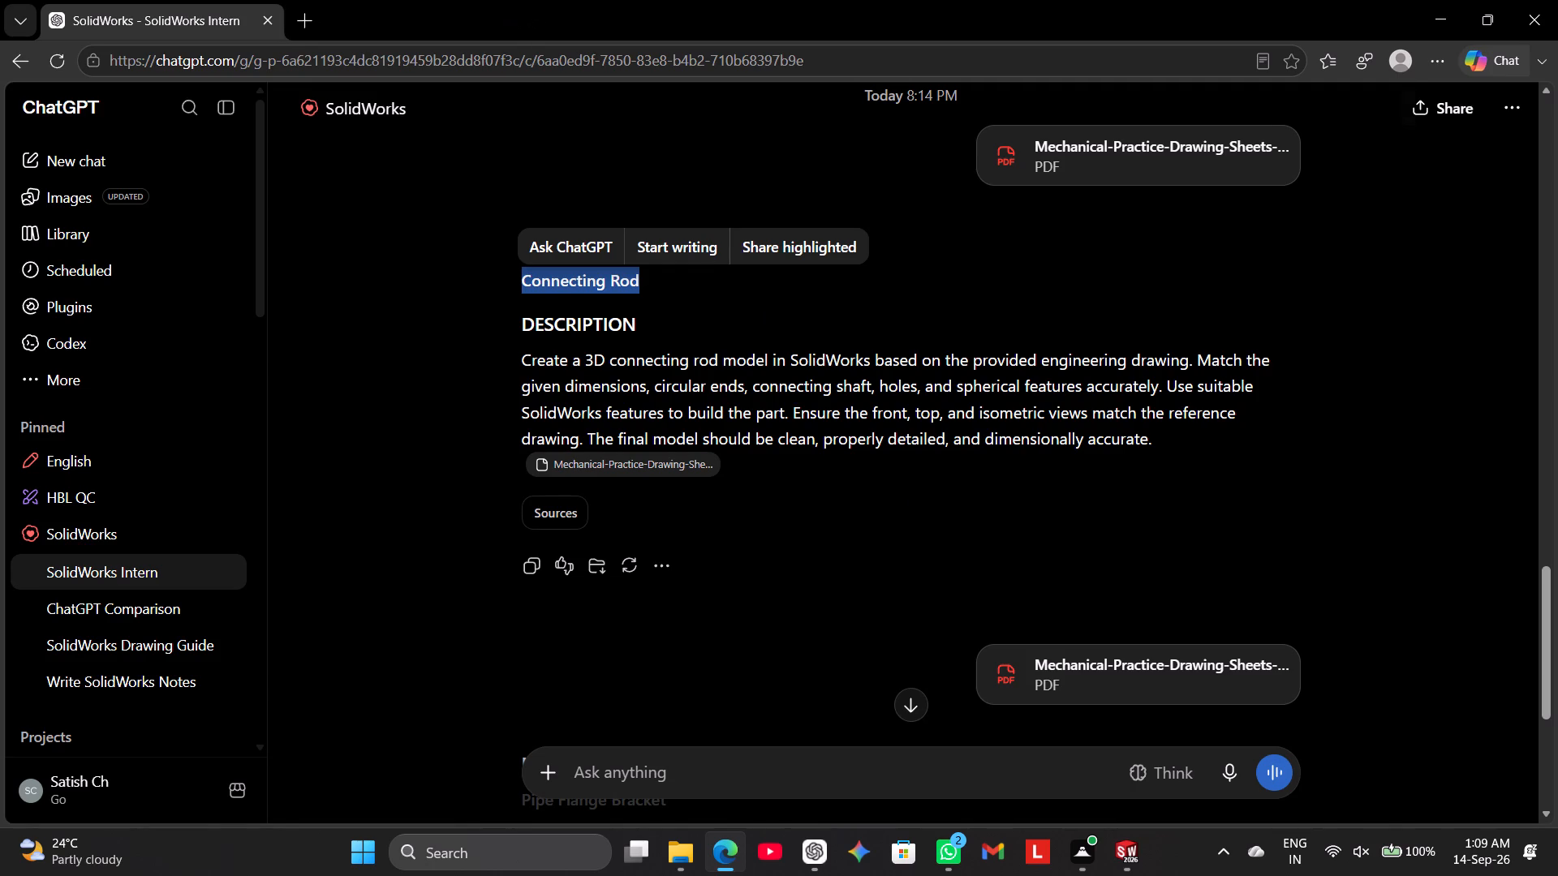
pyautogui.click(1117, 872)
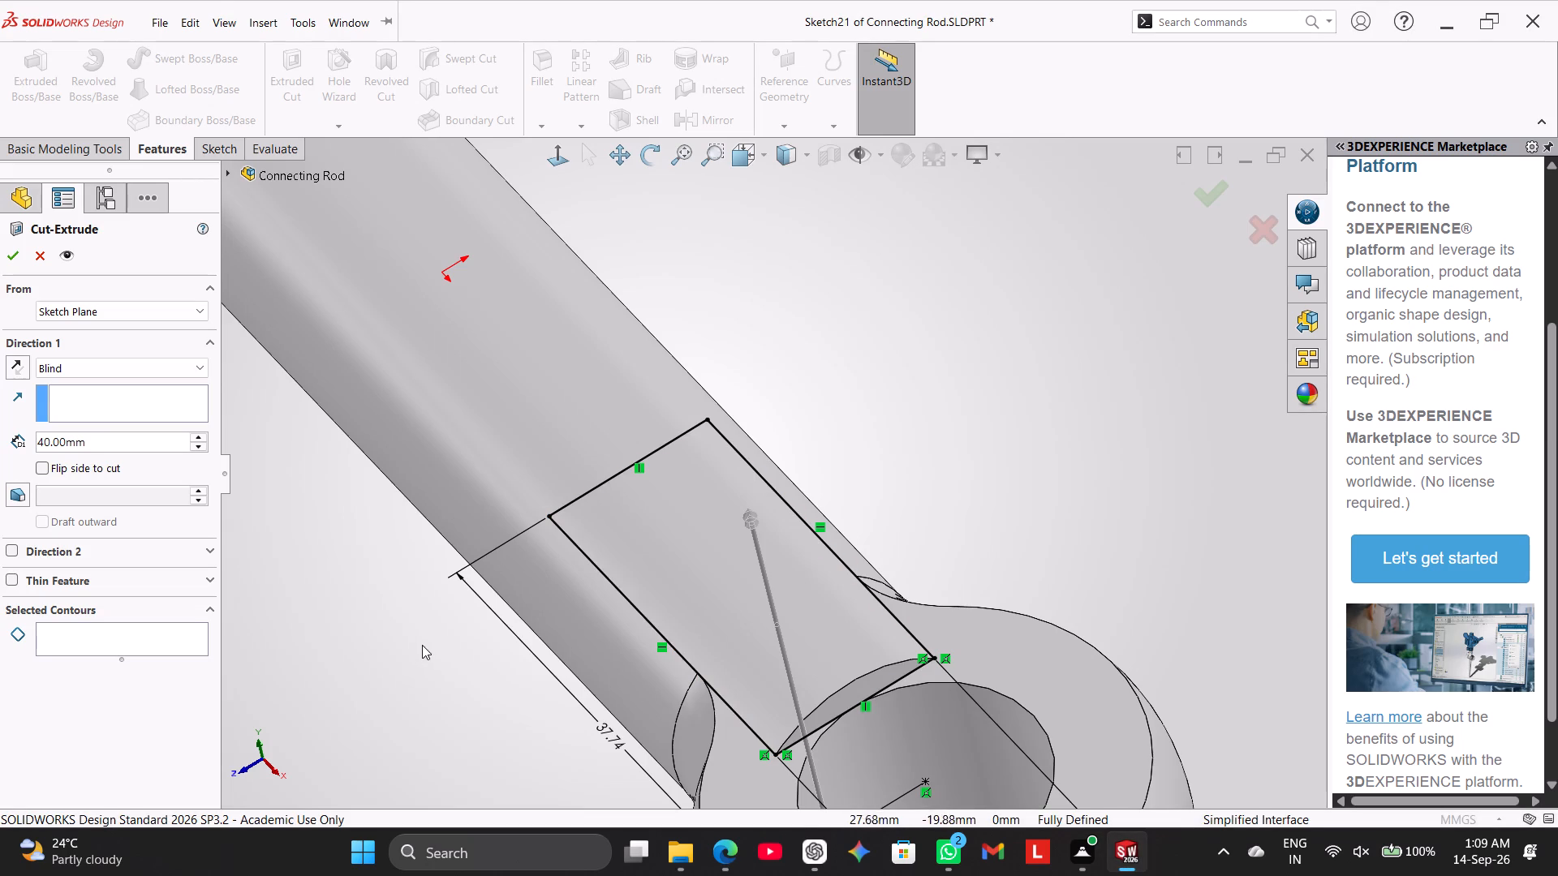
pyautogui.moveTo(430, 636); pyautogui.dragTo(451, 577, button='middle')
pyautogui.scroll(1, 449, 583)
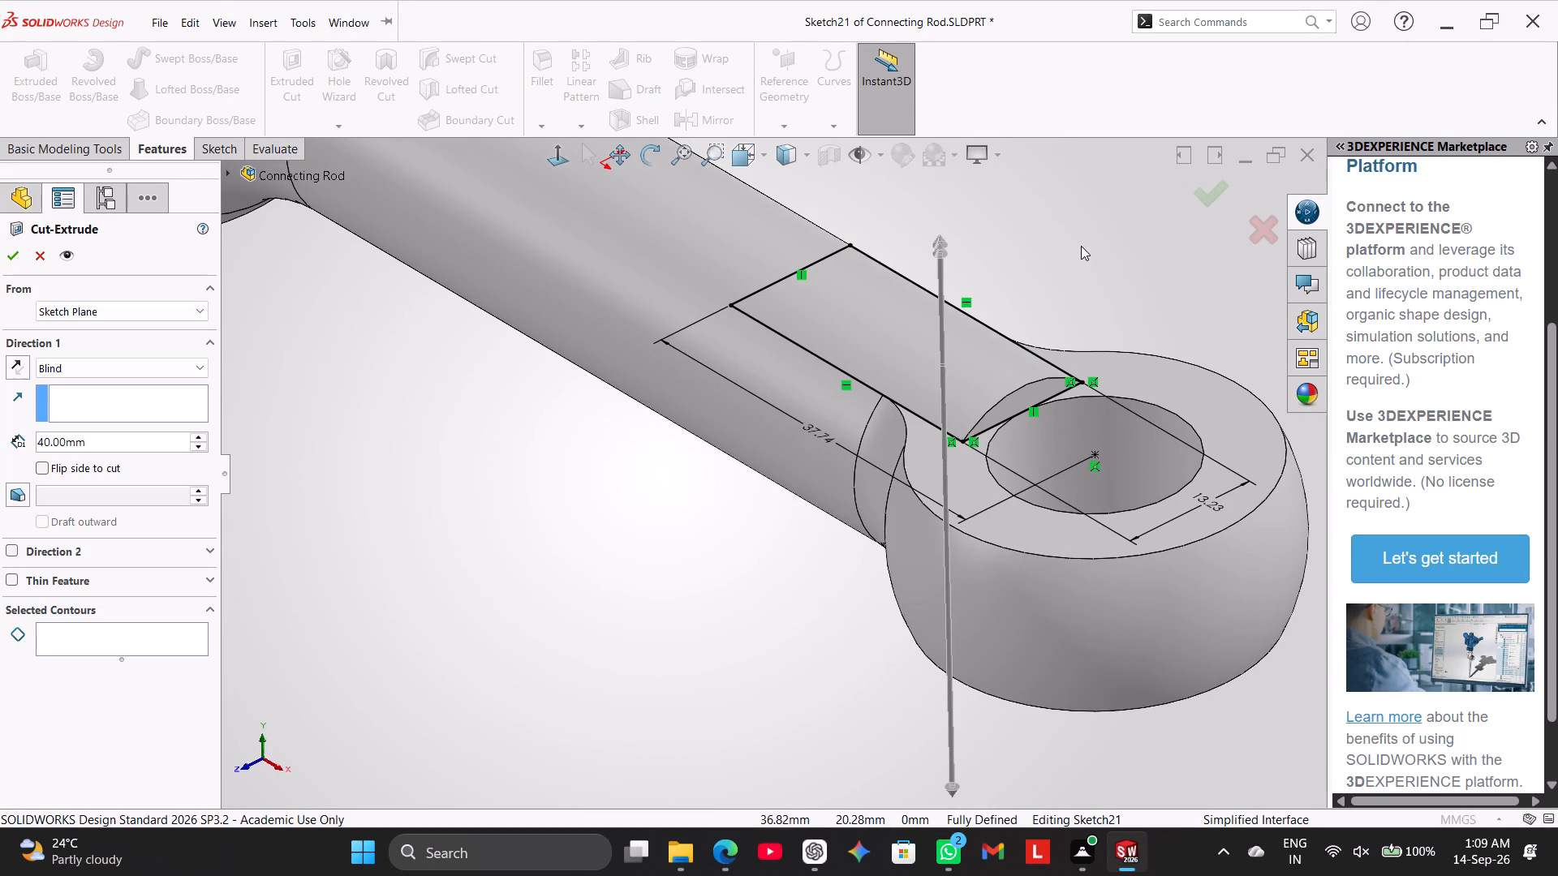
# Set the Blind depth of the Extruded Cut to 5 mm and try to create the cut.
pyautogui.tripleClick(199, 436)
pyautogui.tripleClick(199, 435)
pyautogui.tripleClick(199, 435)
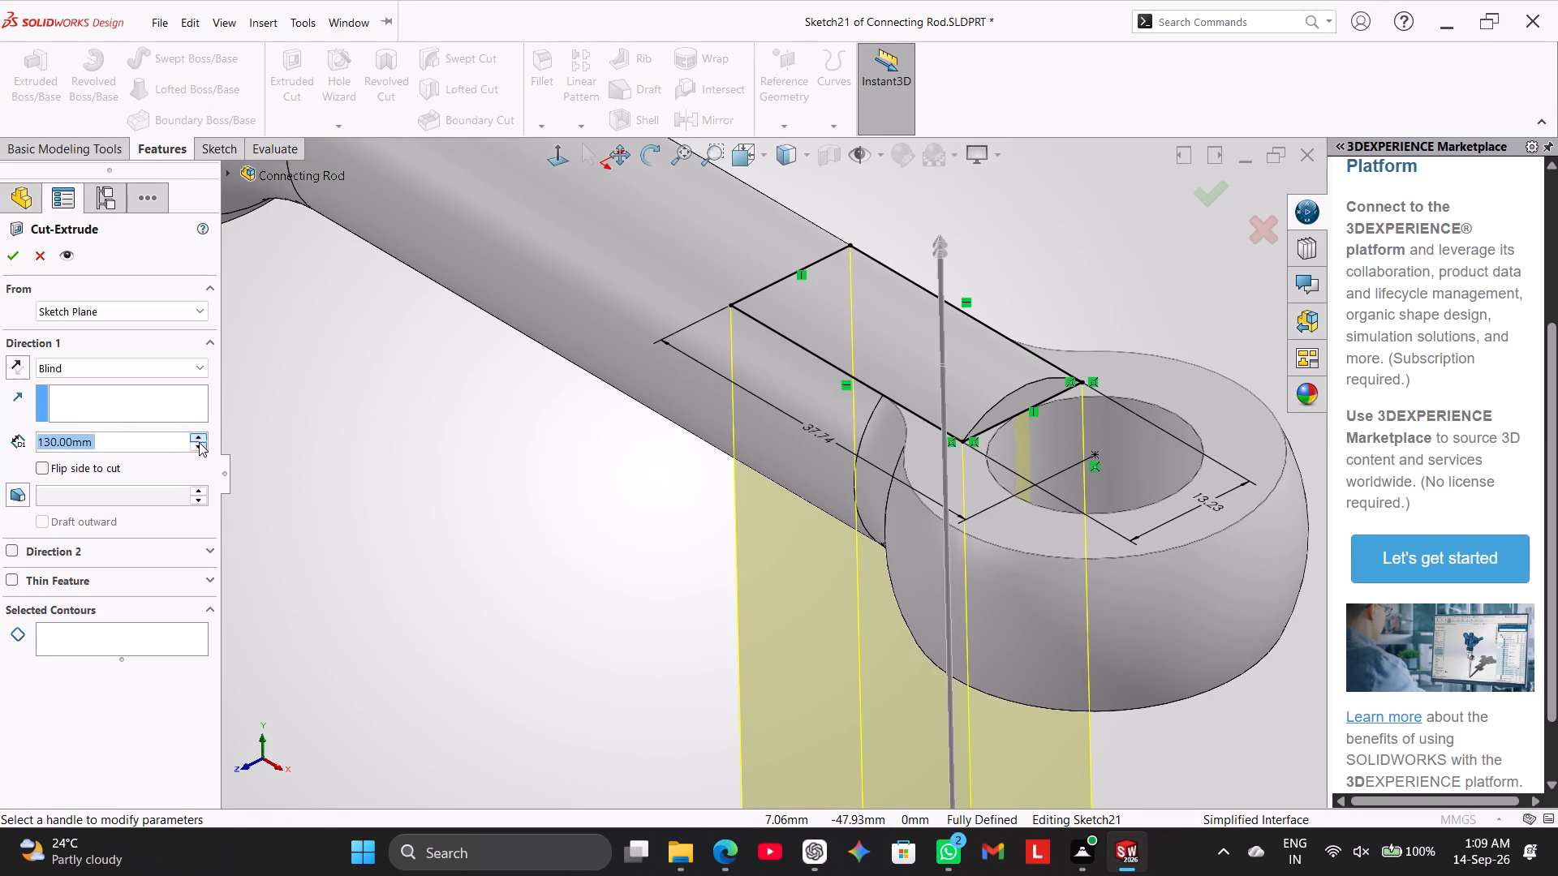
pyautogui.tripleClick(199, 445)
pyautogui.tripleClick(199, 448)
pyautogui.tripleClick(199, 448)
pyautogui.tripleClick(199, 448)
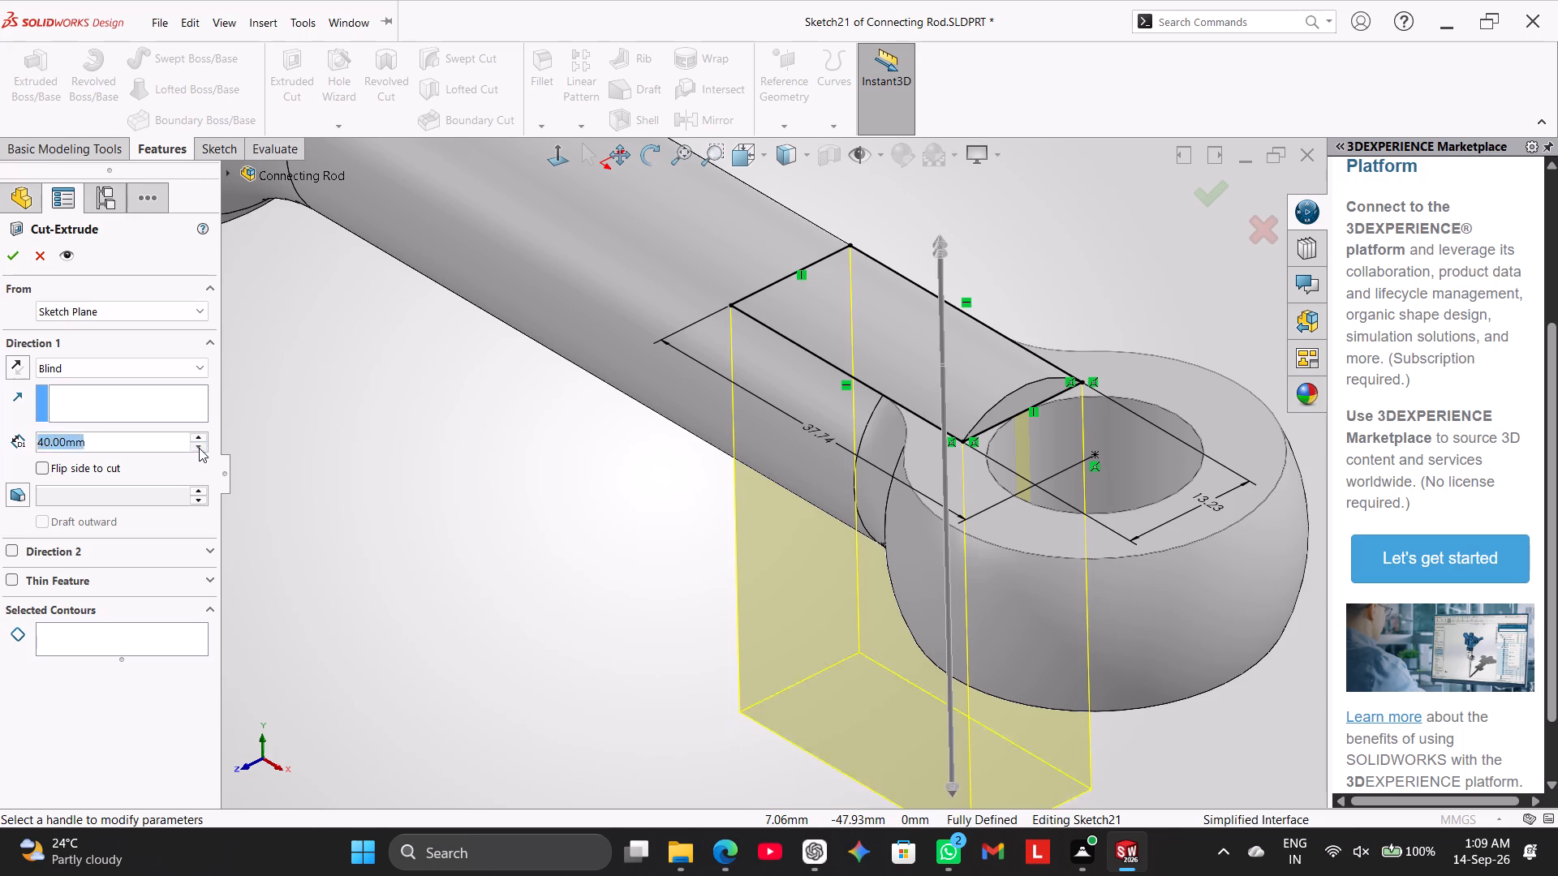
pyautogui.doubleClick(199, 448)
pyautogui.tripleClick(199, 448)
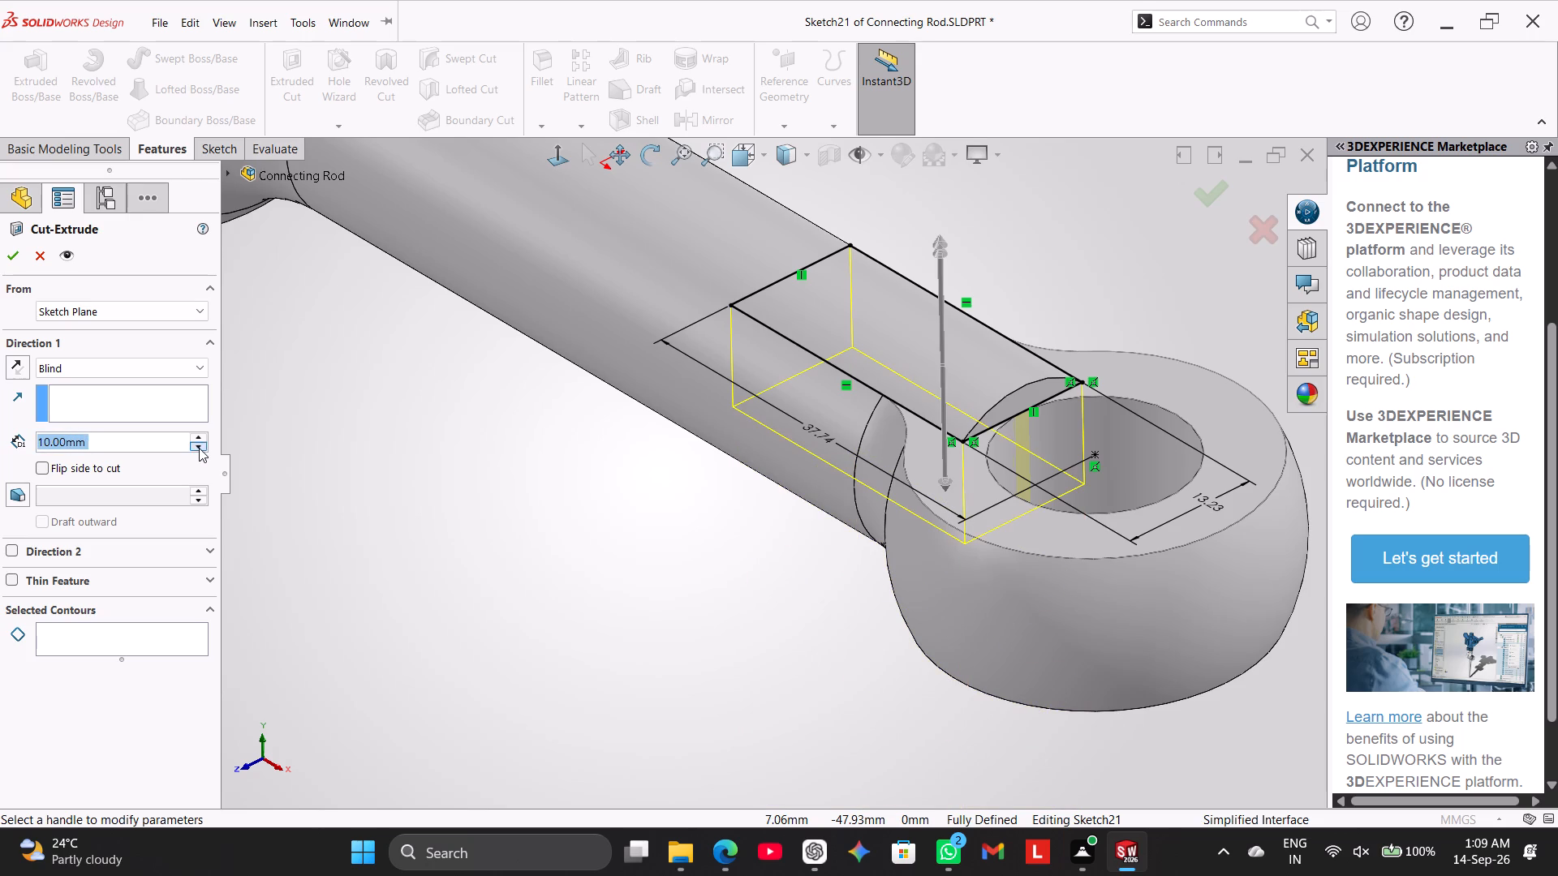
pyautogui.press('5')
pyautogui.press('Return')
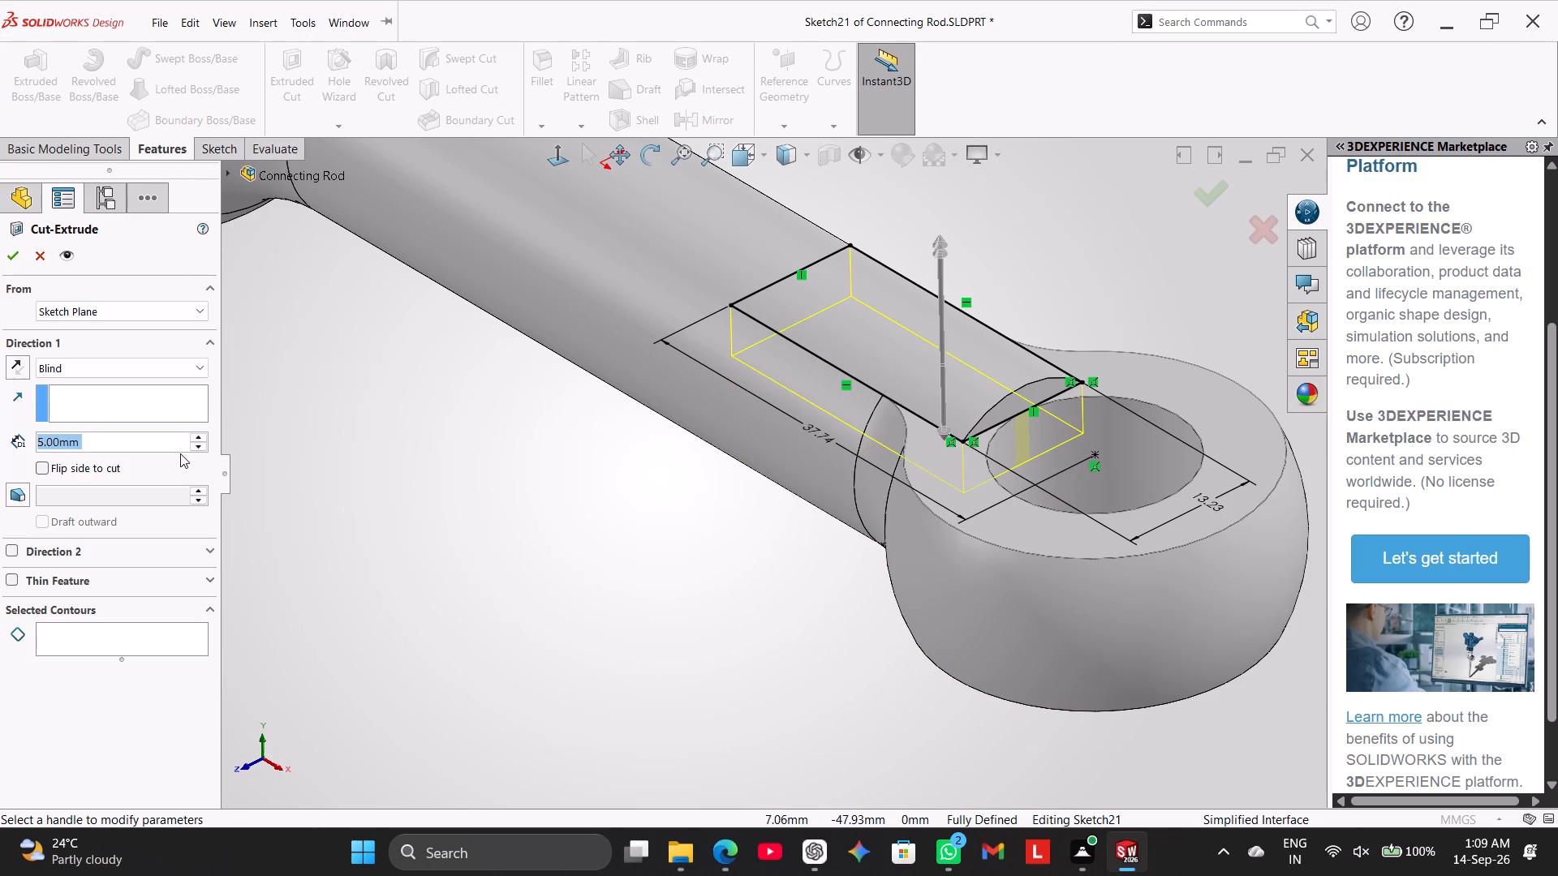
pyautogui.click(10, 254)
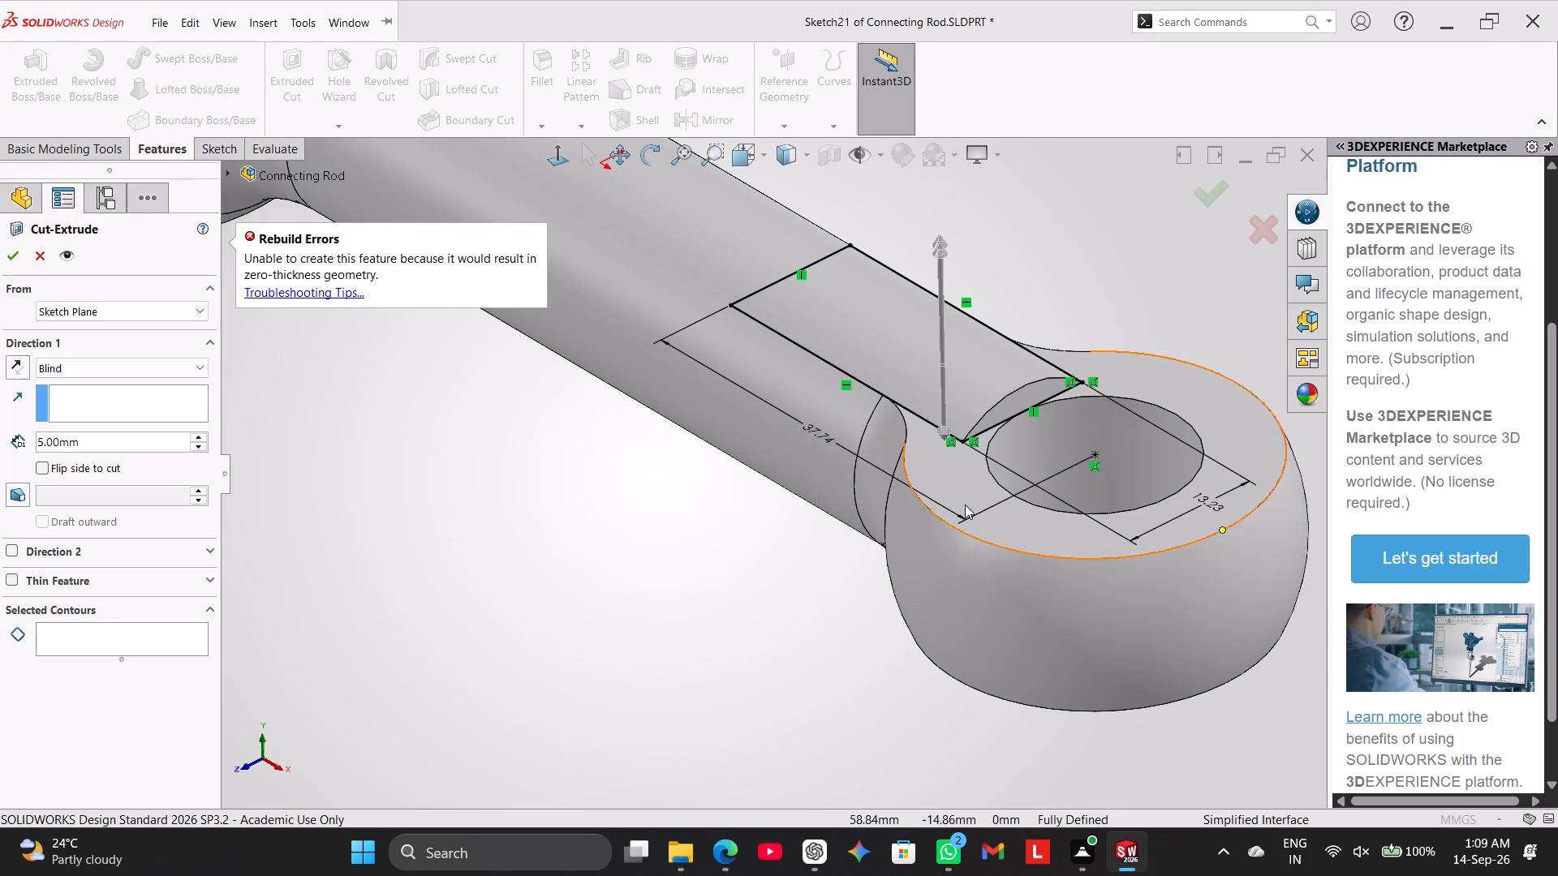
# Examine closely where the rectangle's end line meets the edge of the eye's hole.
pyautogui.scroll(-16, 1076, 403)
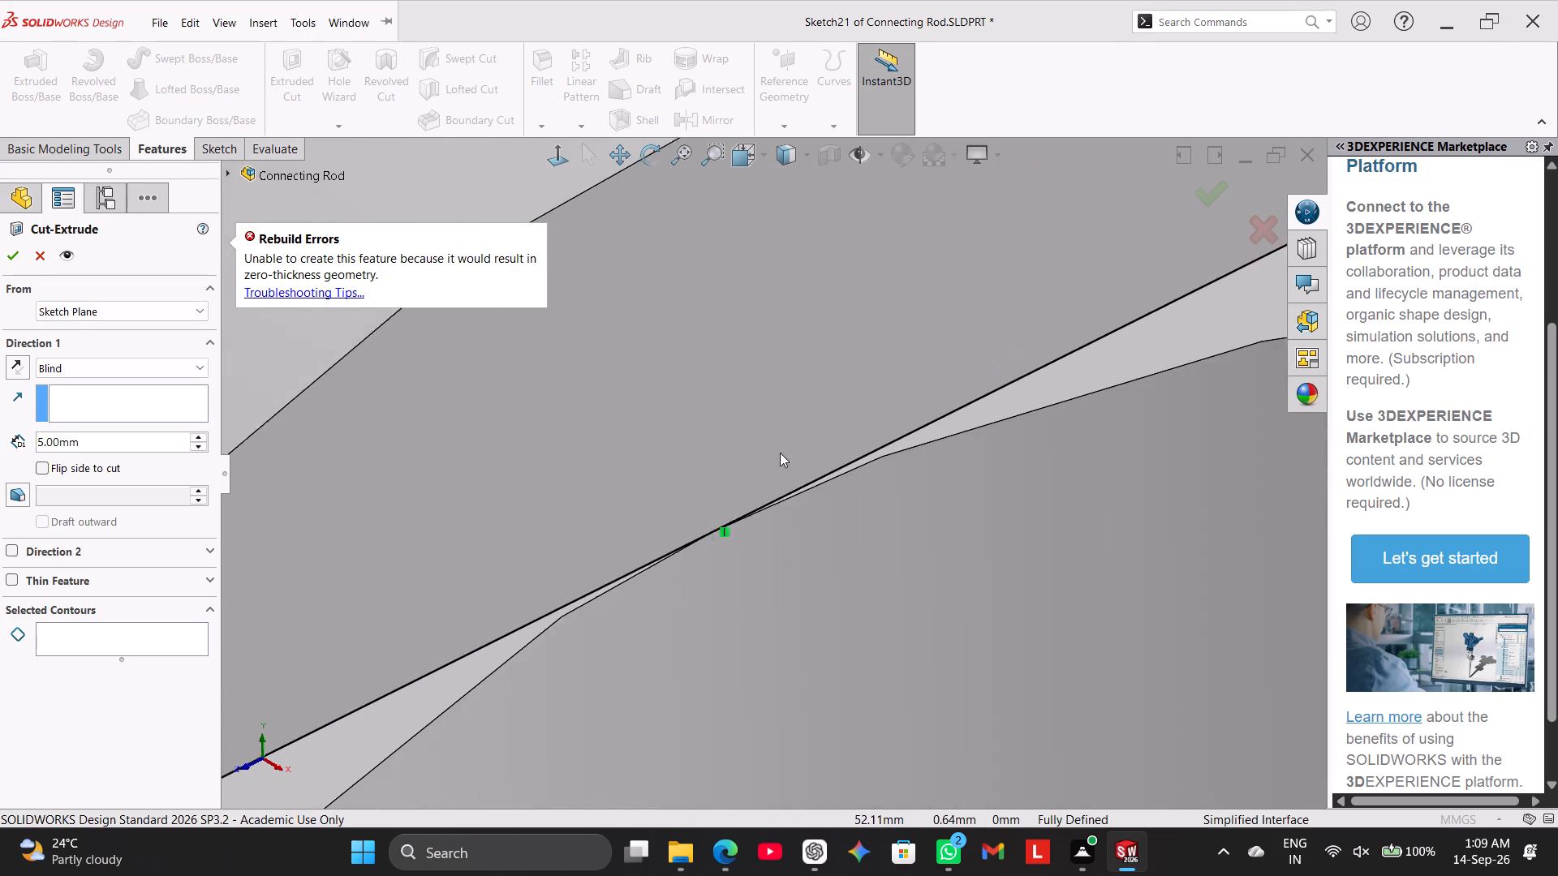
pyautogui.scroll(-4, 747, 518)
pyautogui.scroll(-8, 648, 525)
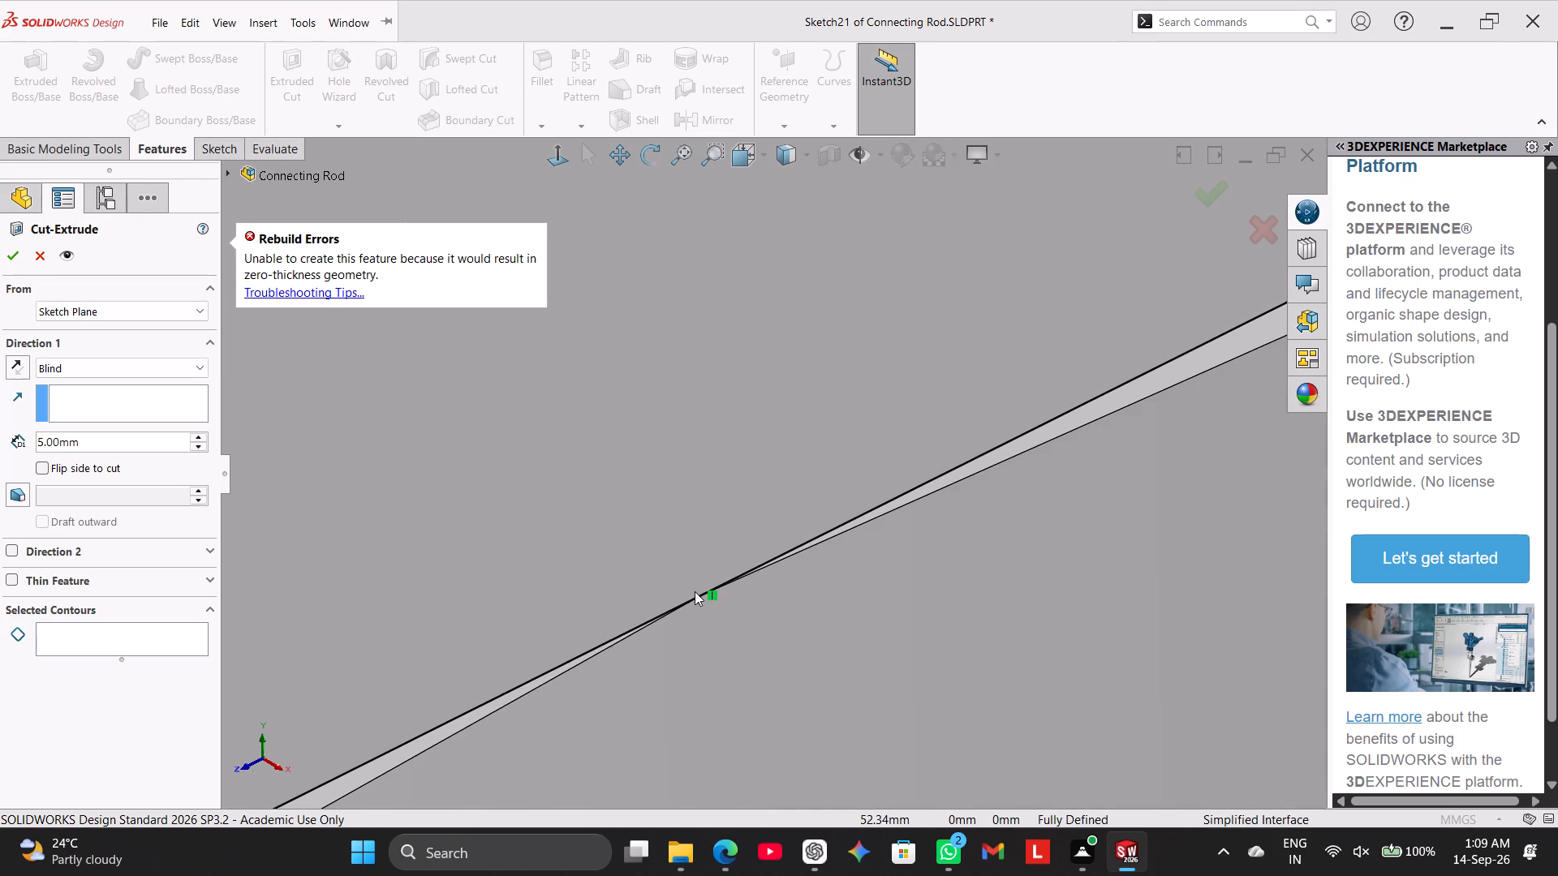
pyautogui.scroll(-12, 695, 591)
pyautogui.scroll(-7, 754, 441)
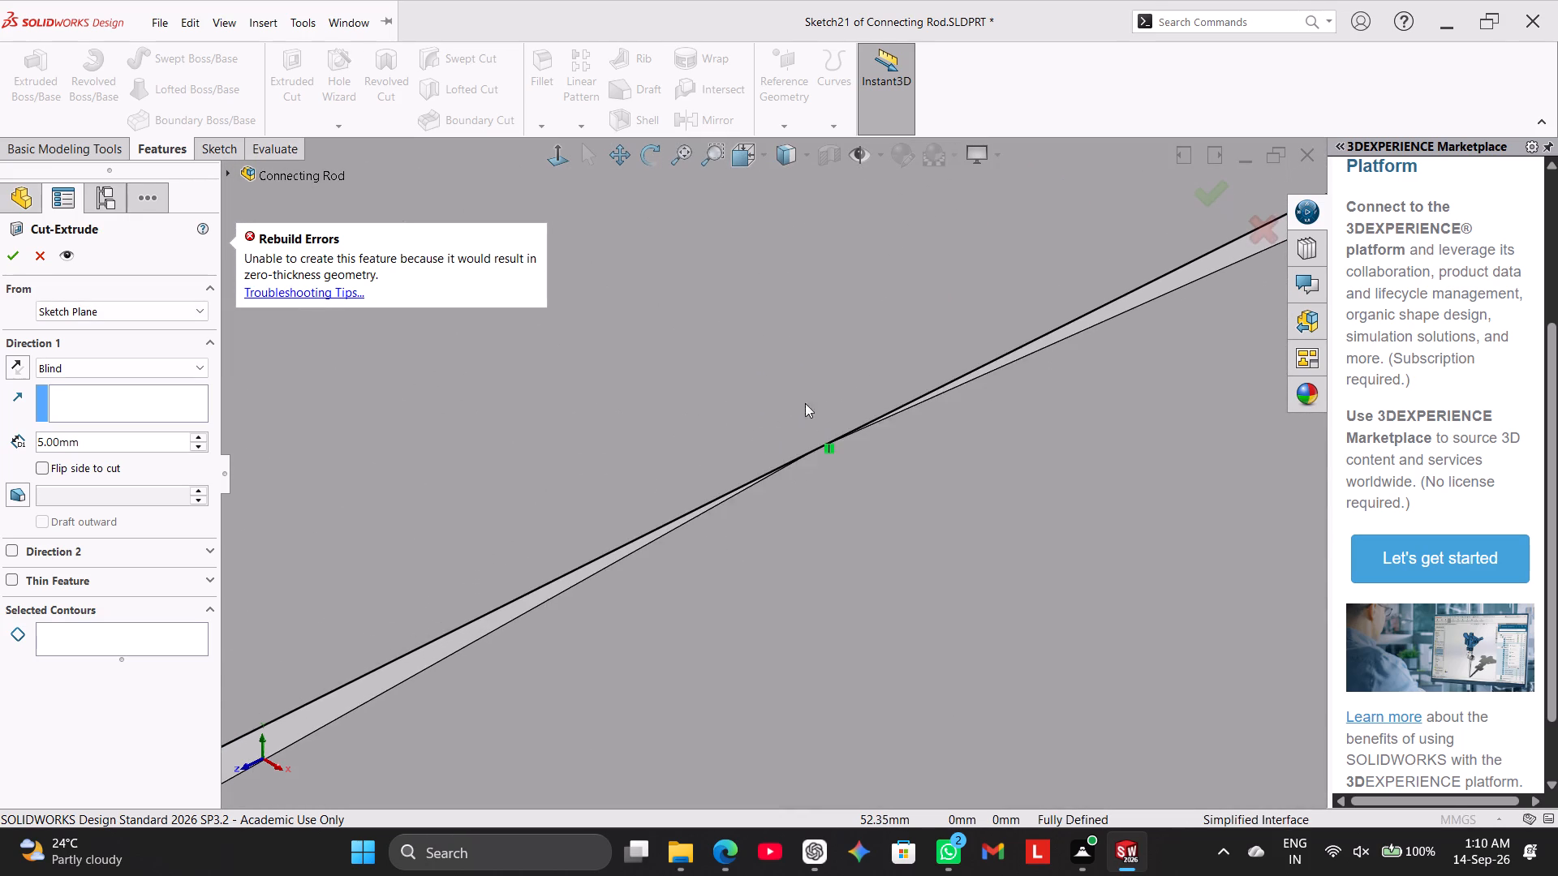
pyautogui.scroll(20, 821, 431)
pyautogui.scroll(7, 821, 431)
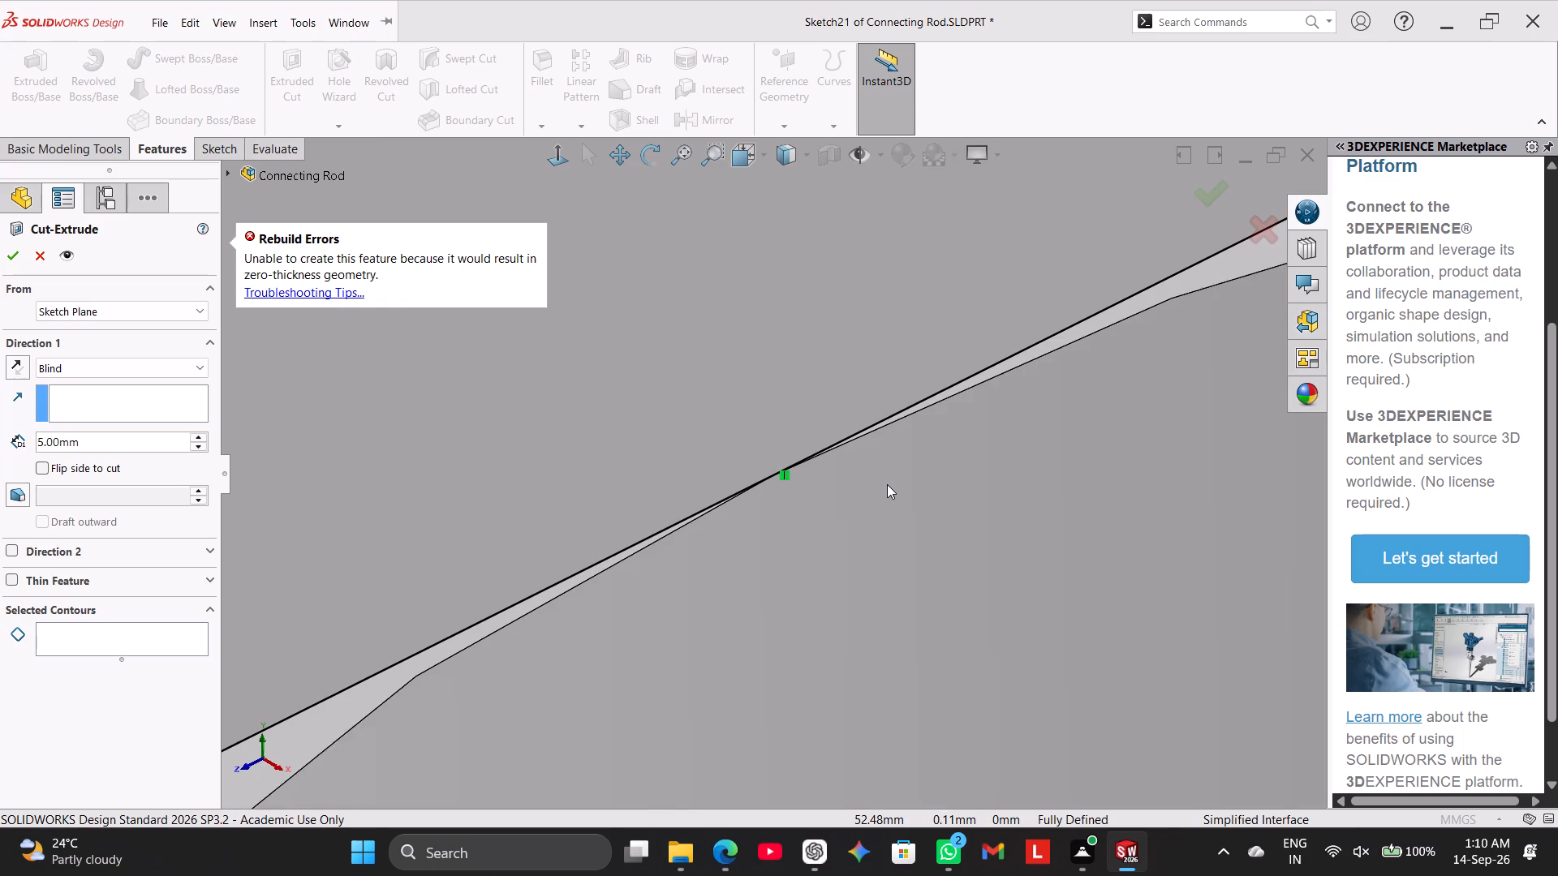
pyautogui.scroll(16, 887, 484)
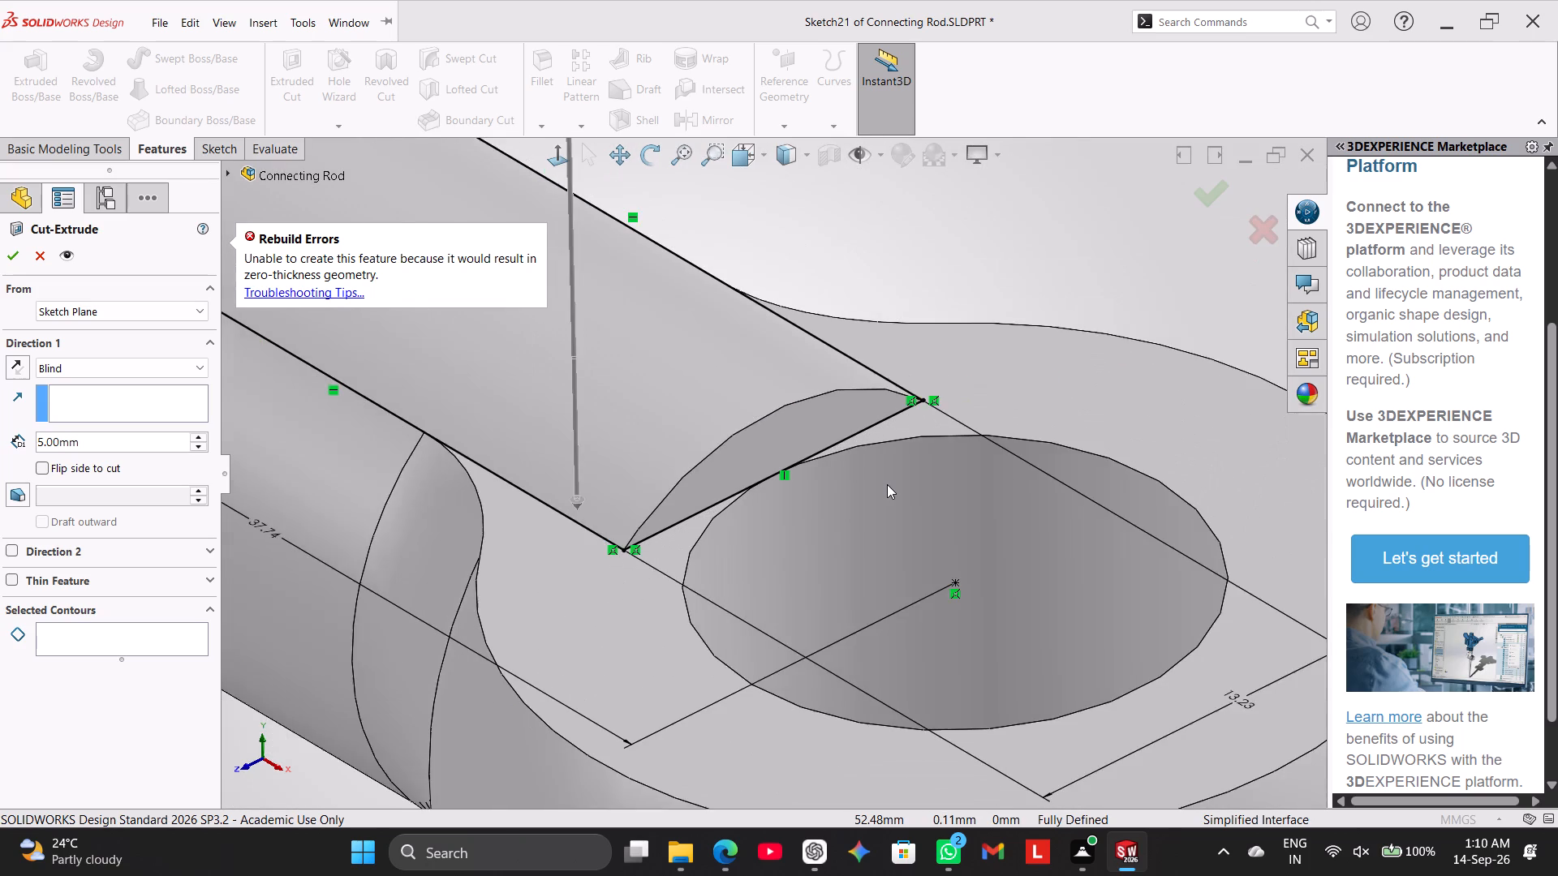
pyautogui.scroll(5, 887, 484)
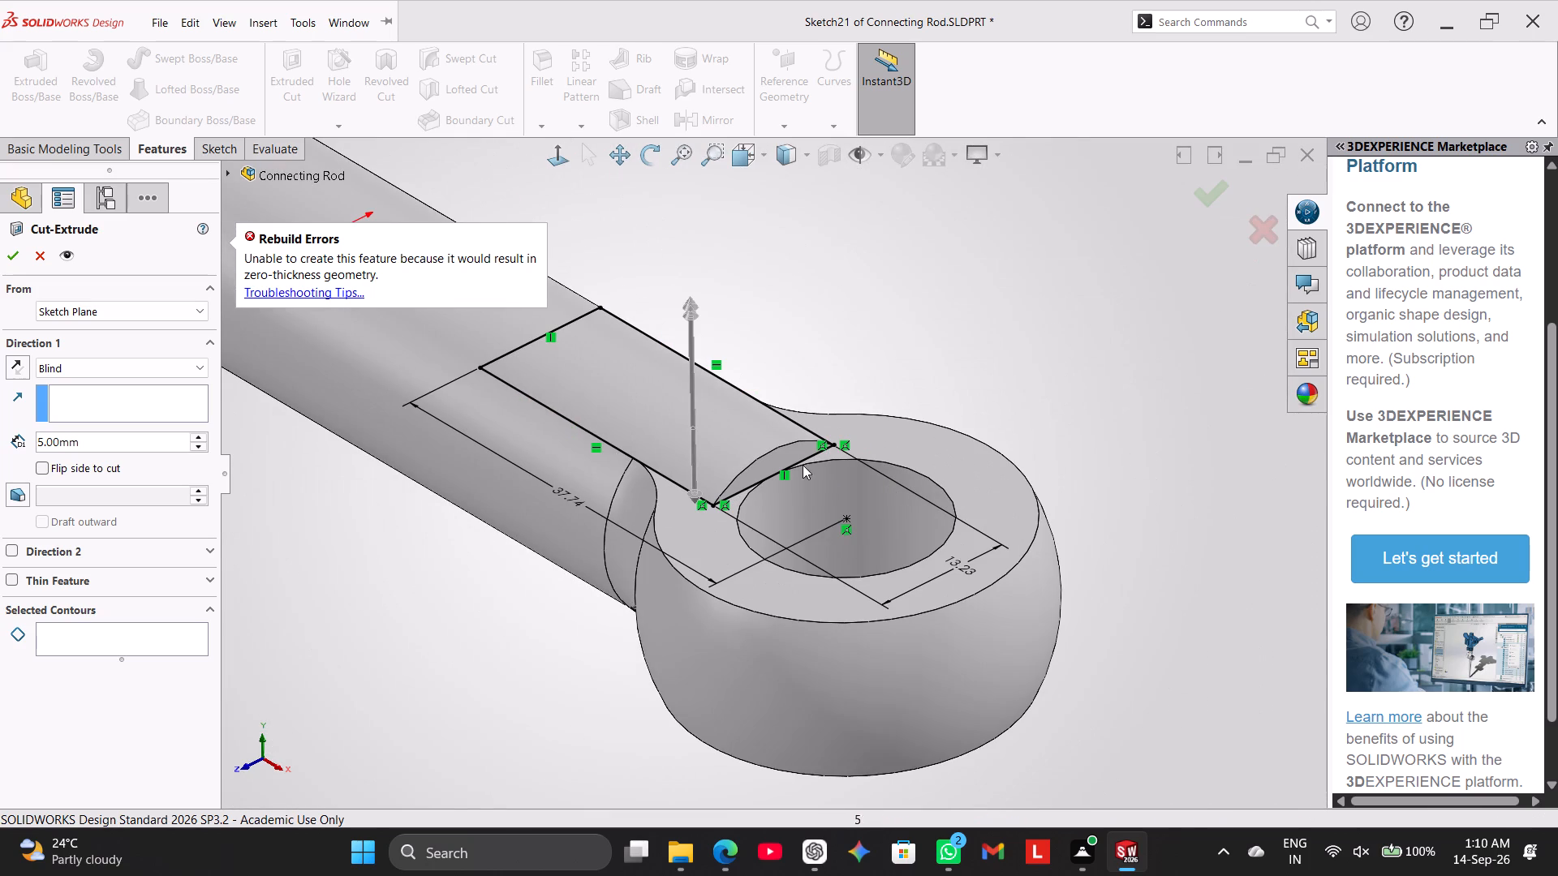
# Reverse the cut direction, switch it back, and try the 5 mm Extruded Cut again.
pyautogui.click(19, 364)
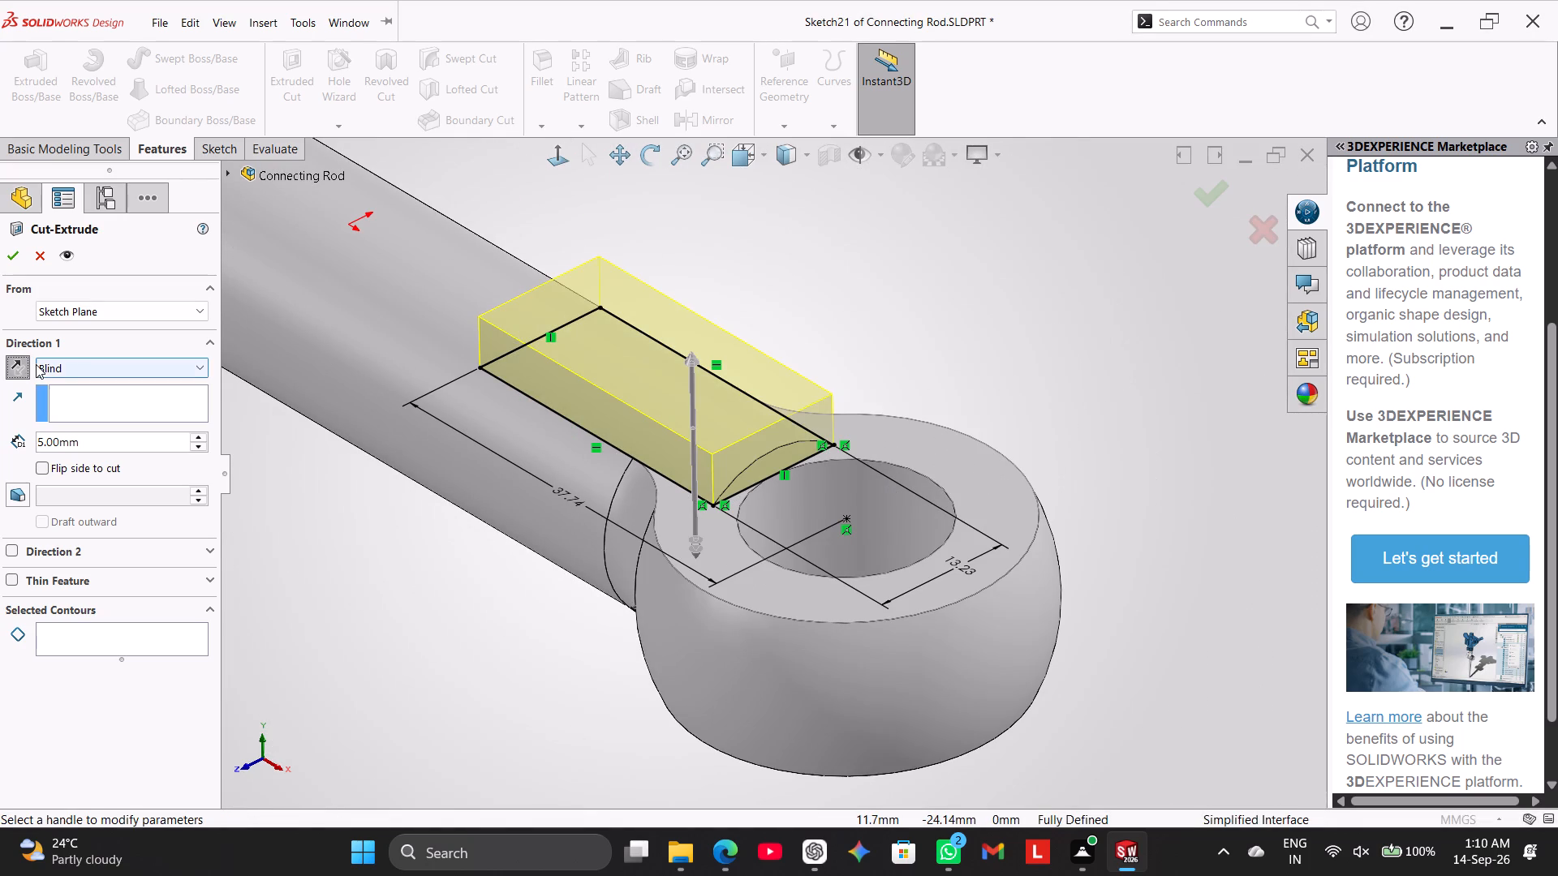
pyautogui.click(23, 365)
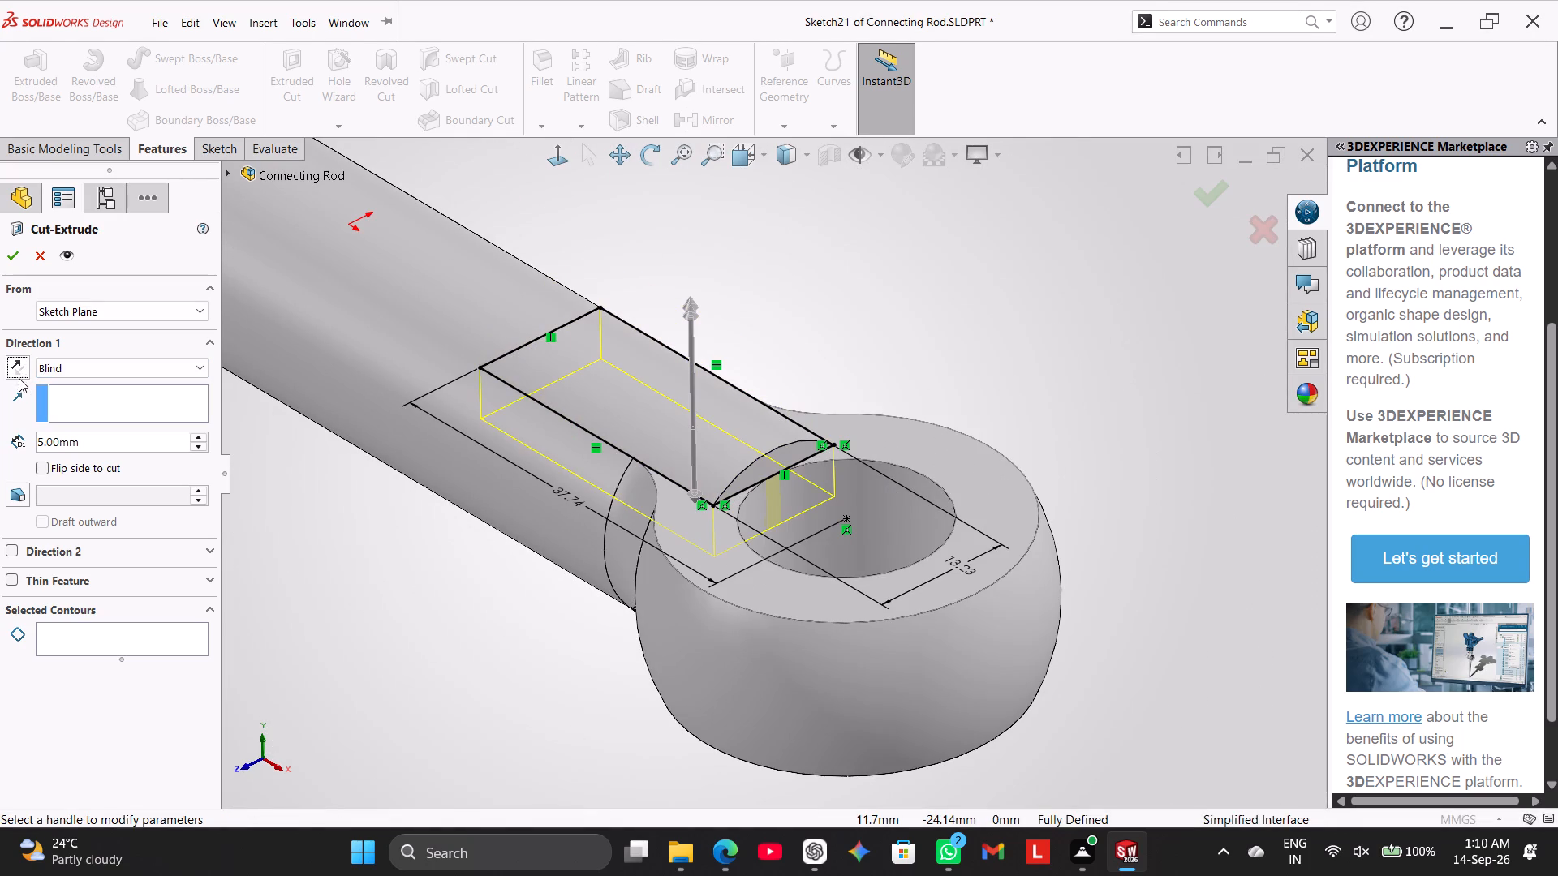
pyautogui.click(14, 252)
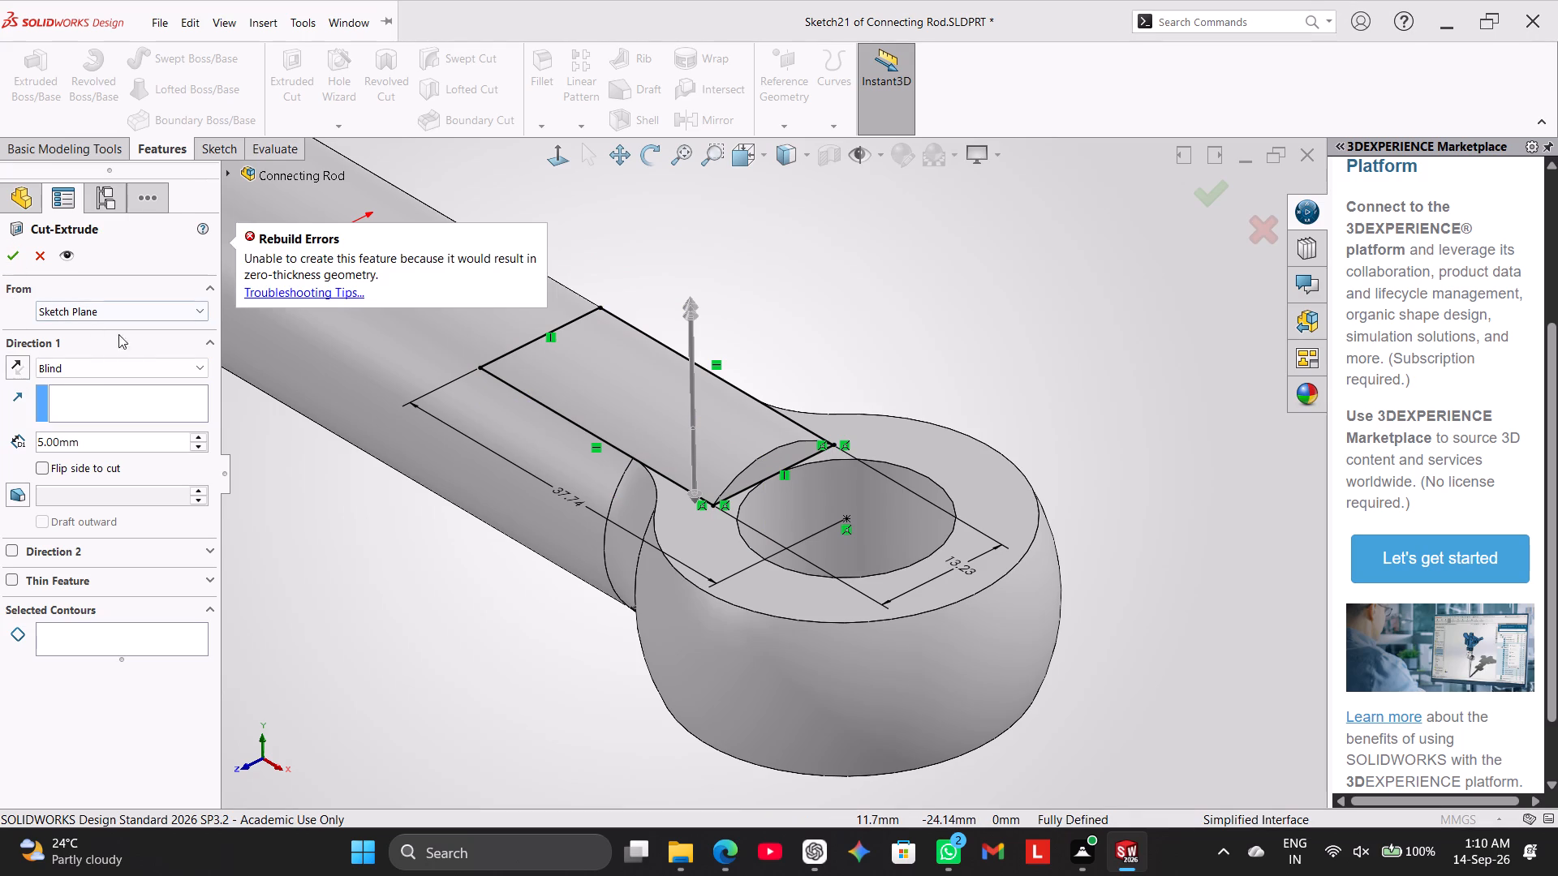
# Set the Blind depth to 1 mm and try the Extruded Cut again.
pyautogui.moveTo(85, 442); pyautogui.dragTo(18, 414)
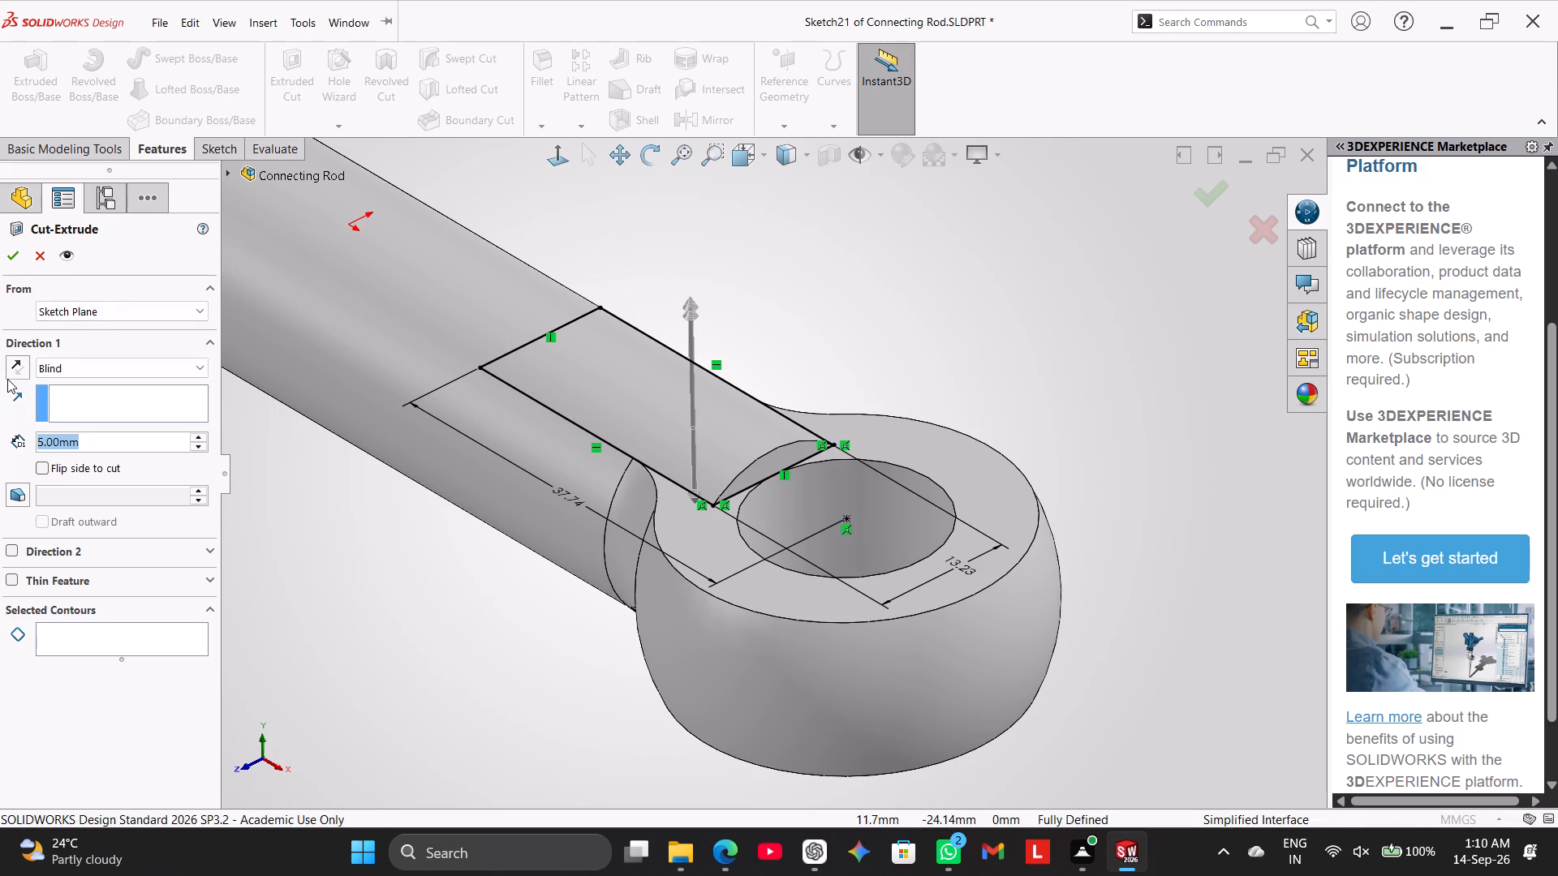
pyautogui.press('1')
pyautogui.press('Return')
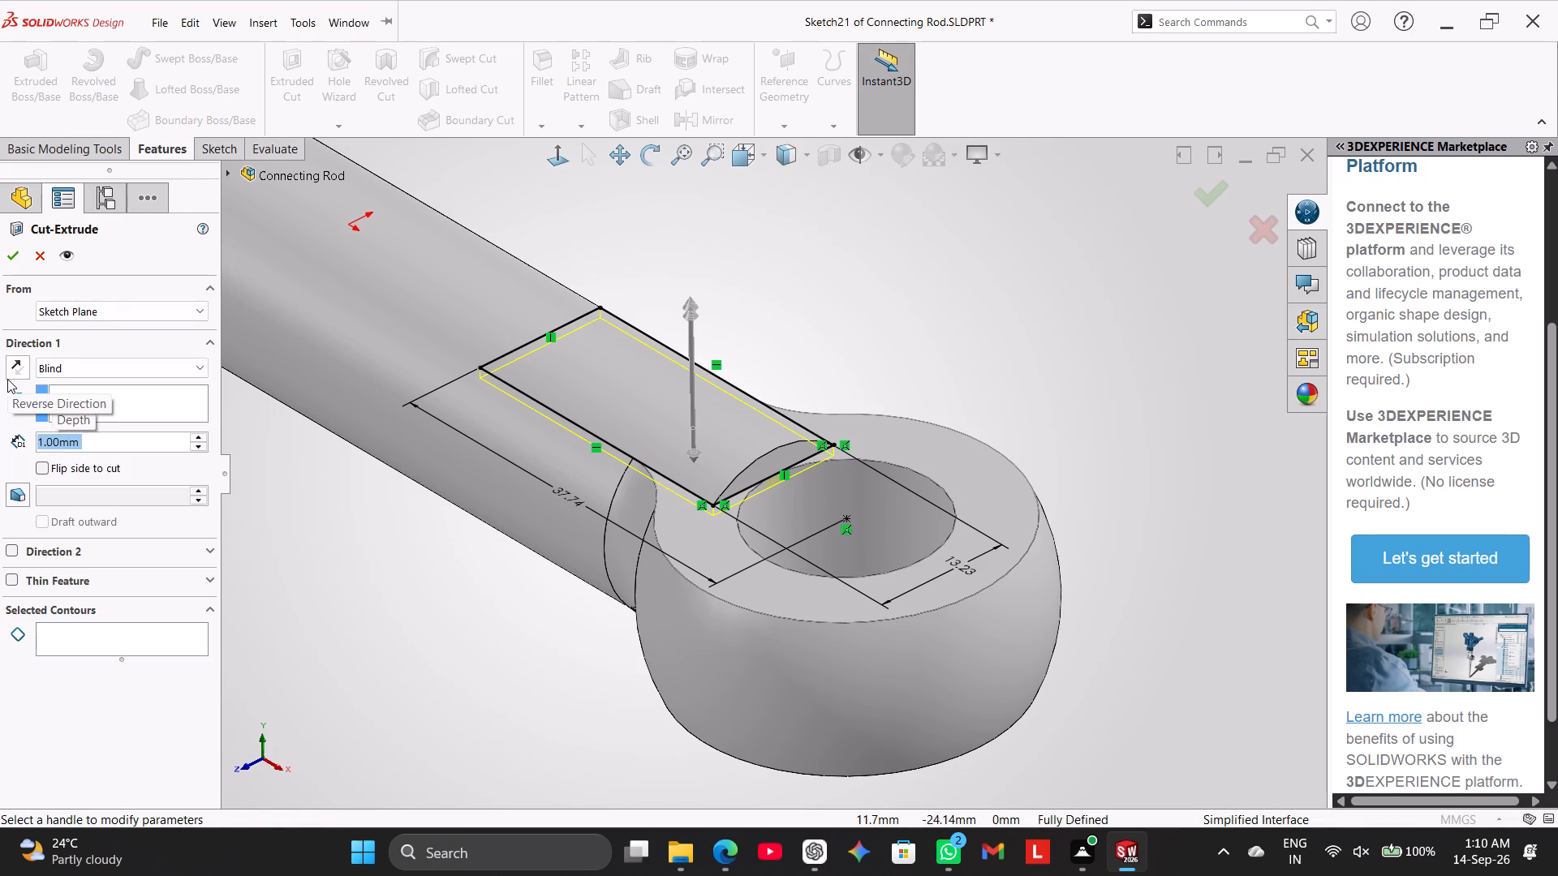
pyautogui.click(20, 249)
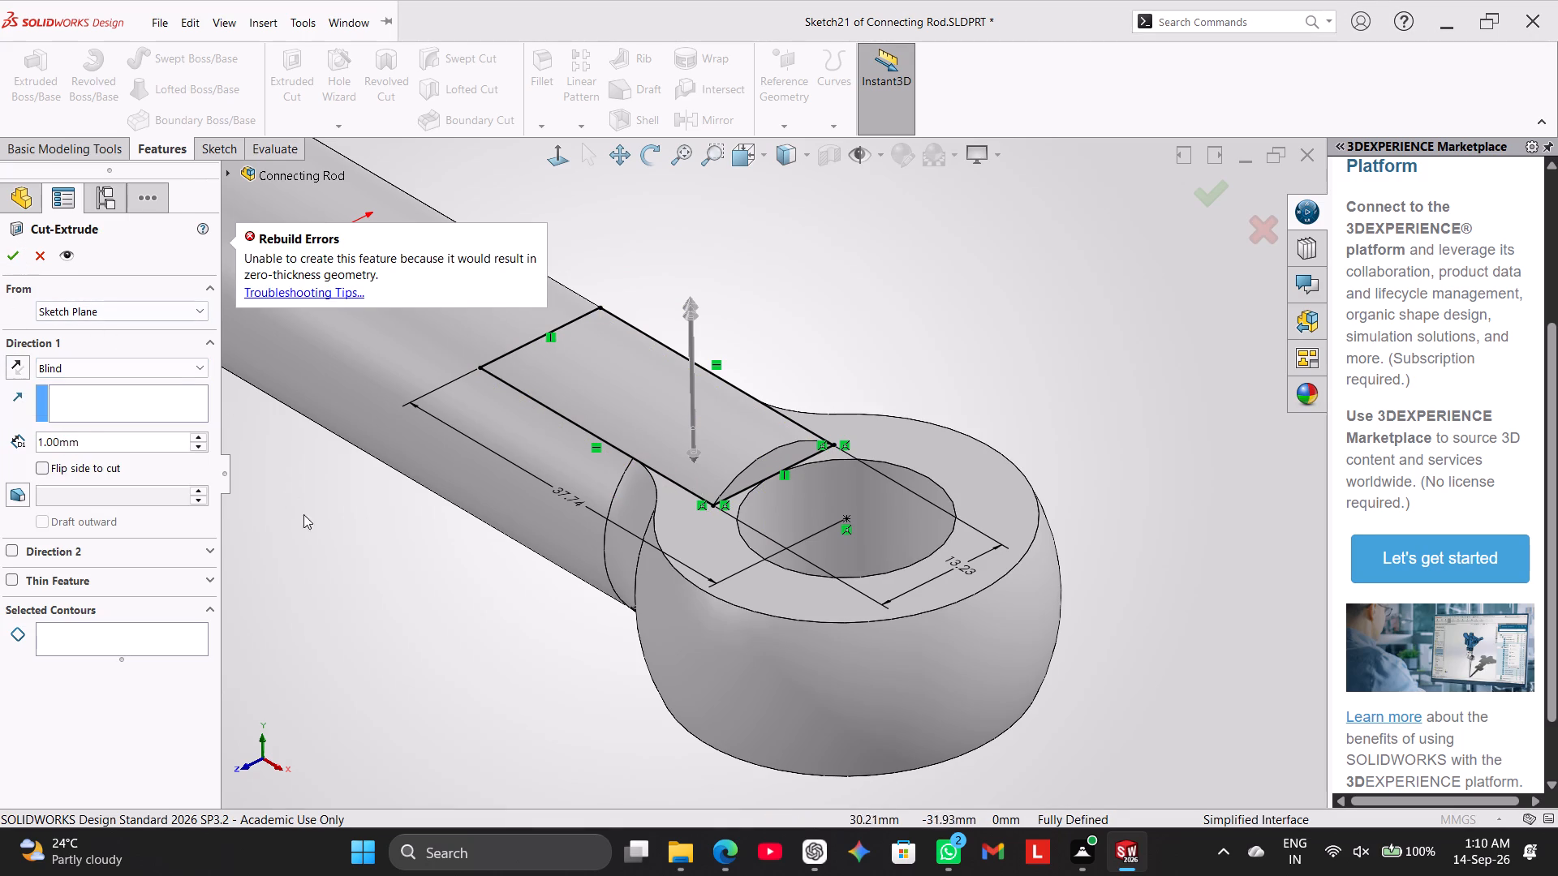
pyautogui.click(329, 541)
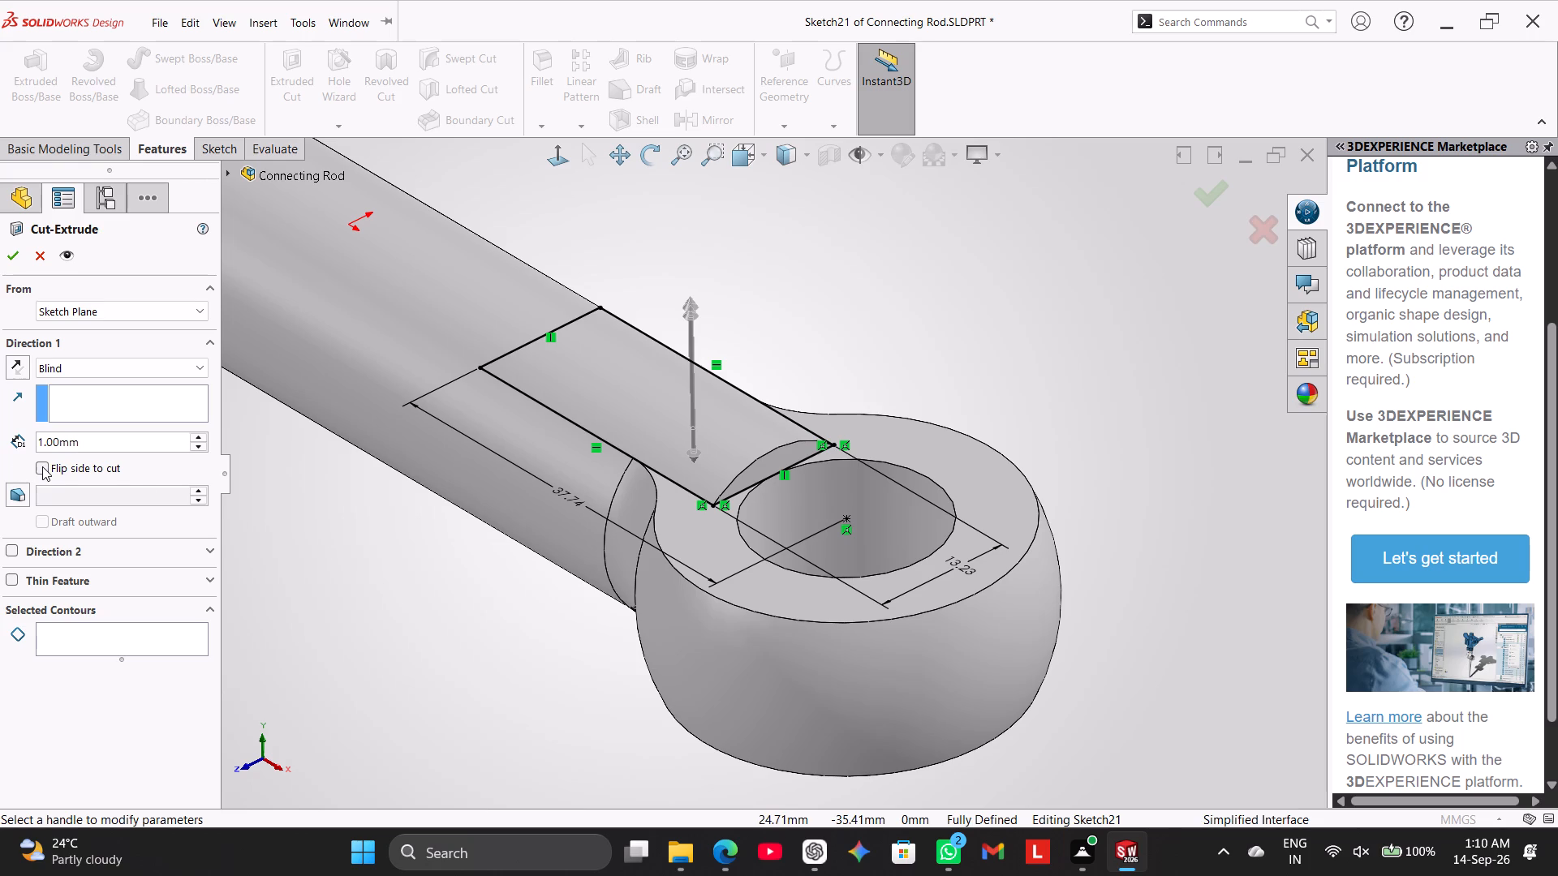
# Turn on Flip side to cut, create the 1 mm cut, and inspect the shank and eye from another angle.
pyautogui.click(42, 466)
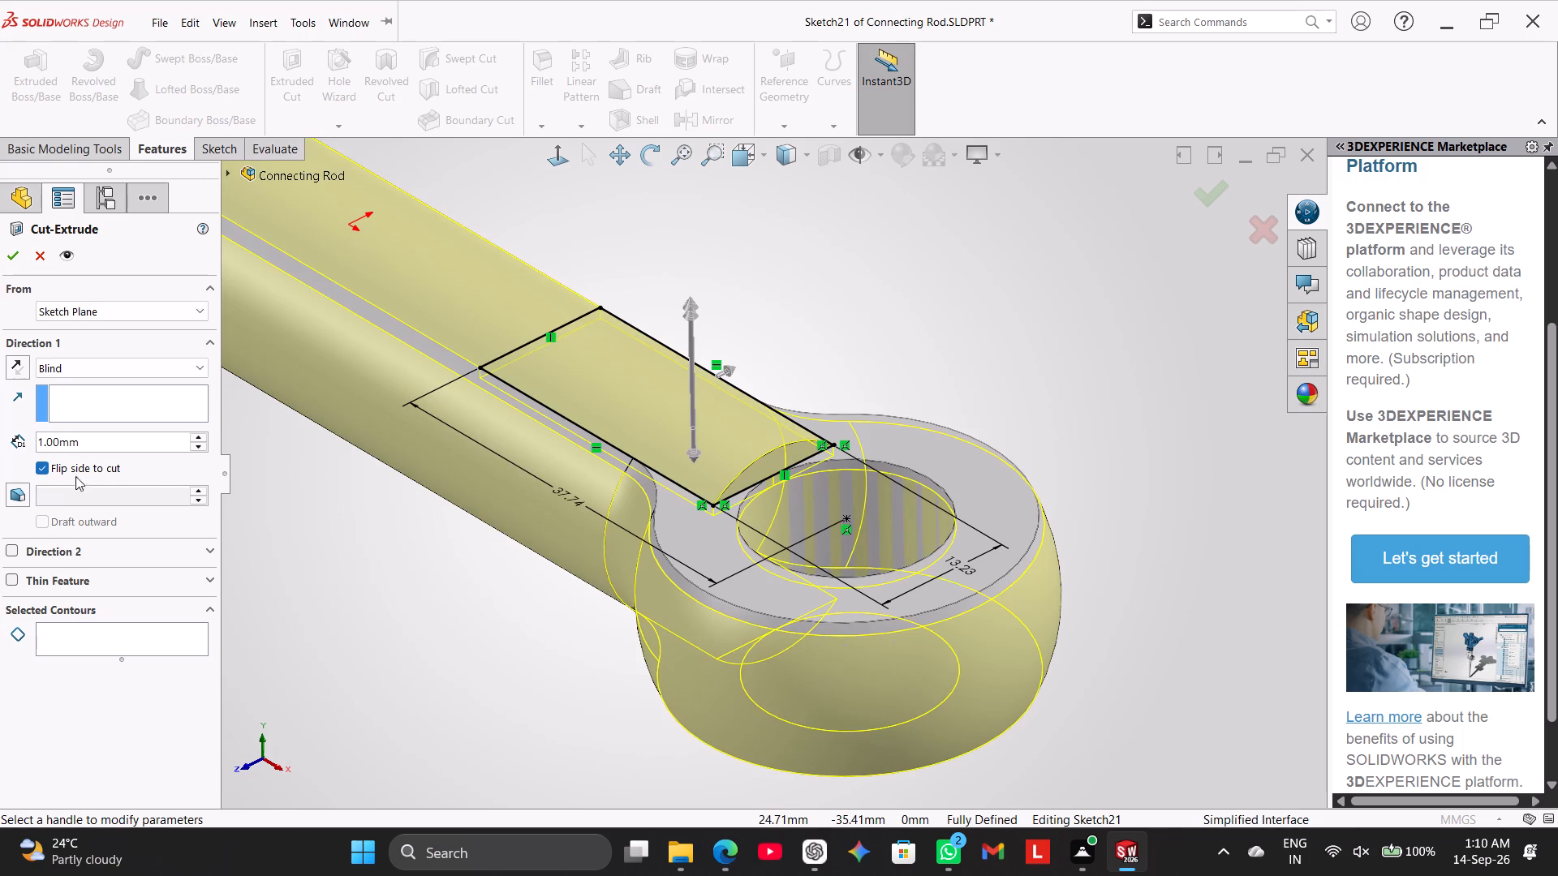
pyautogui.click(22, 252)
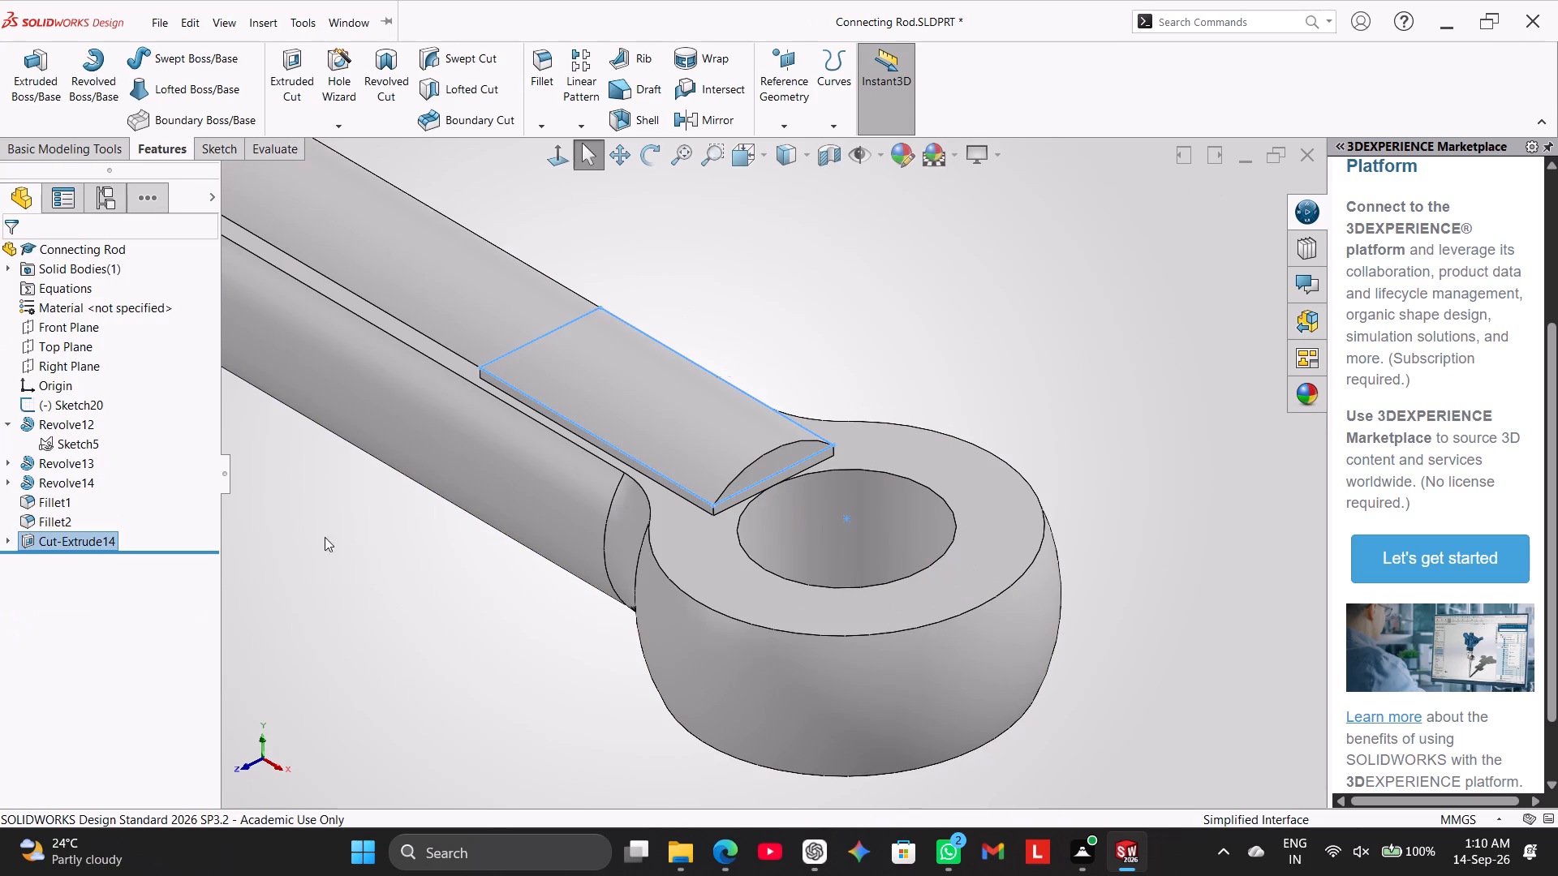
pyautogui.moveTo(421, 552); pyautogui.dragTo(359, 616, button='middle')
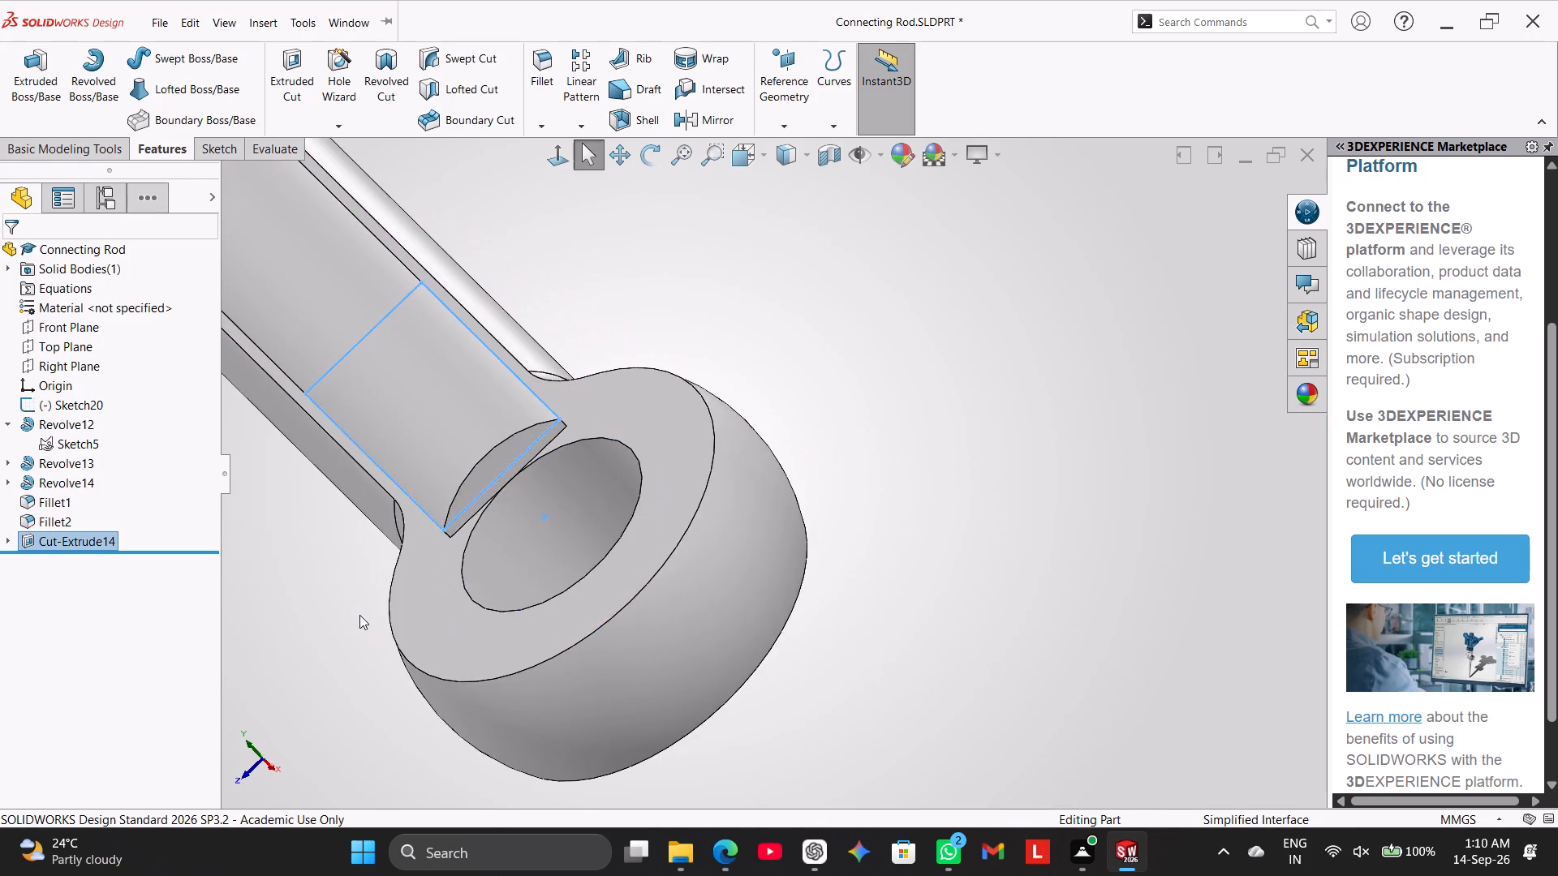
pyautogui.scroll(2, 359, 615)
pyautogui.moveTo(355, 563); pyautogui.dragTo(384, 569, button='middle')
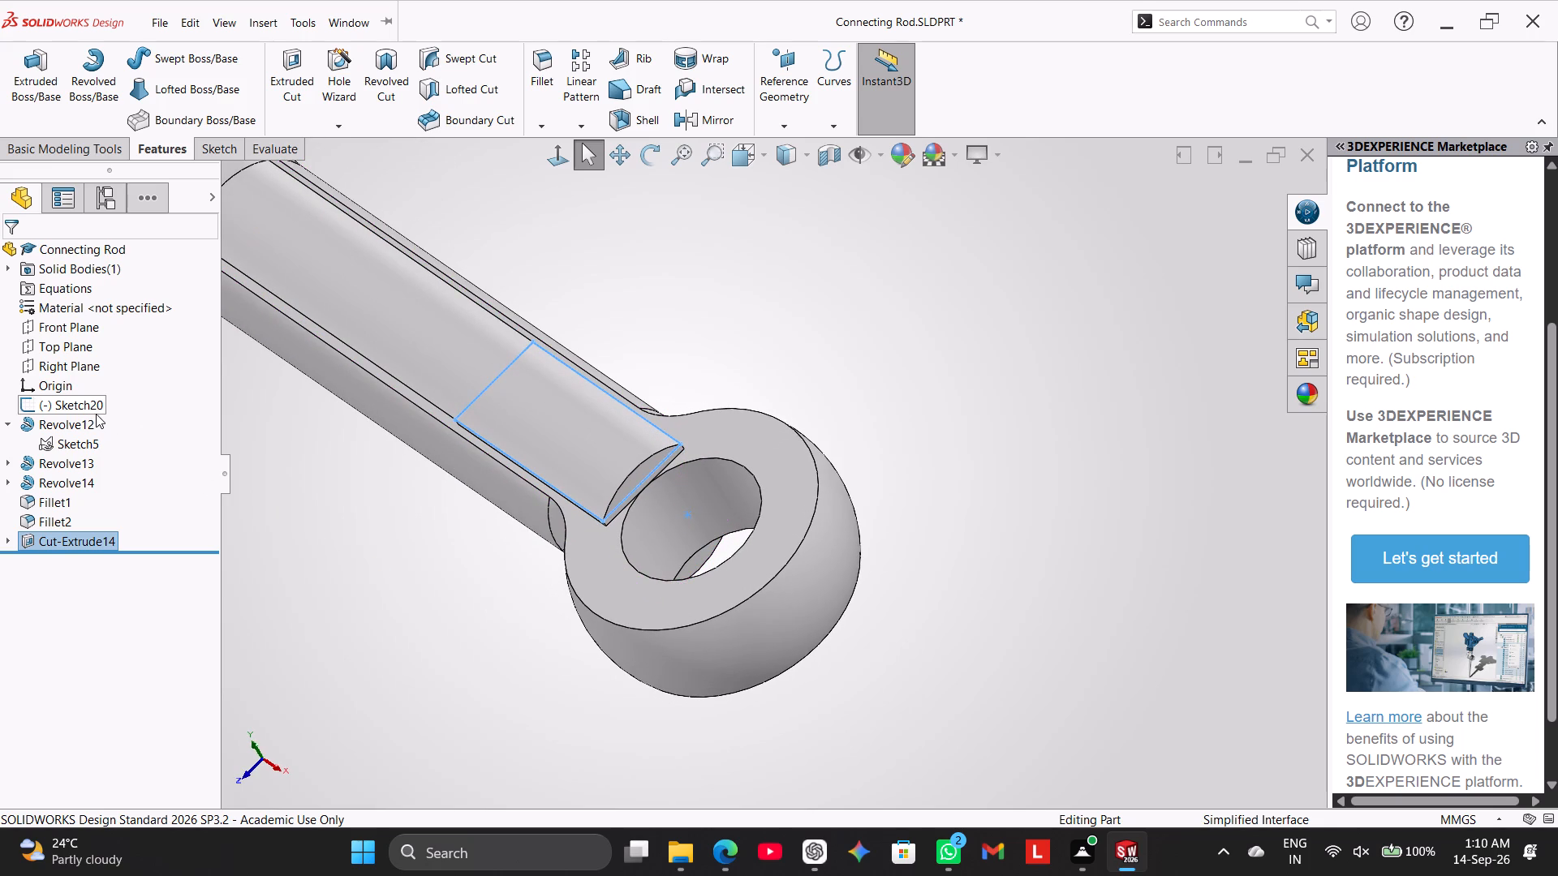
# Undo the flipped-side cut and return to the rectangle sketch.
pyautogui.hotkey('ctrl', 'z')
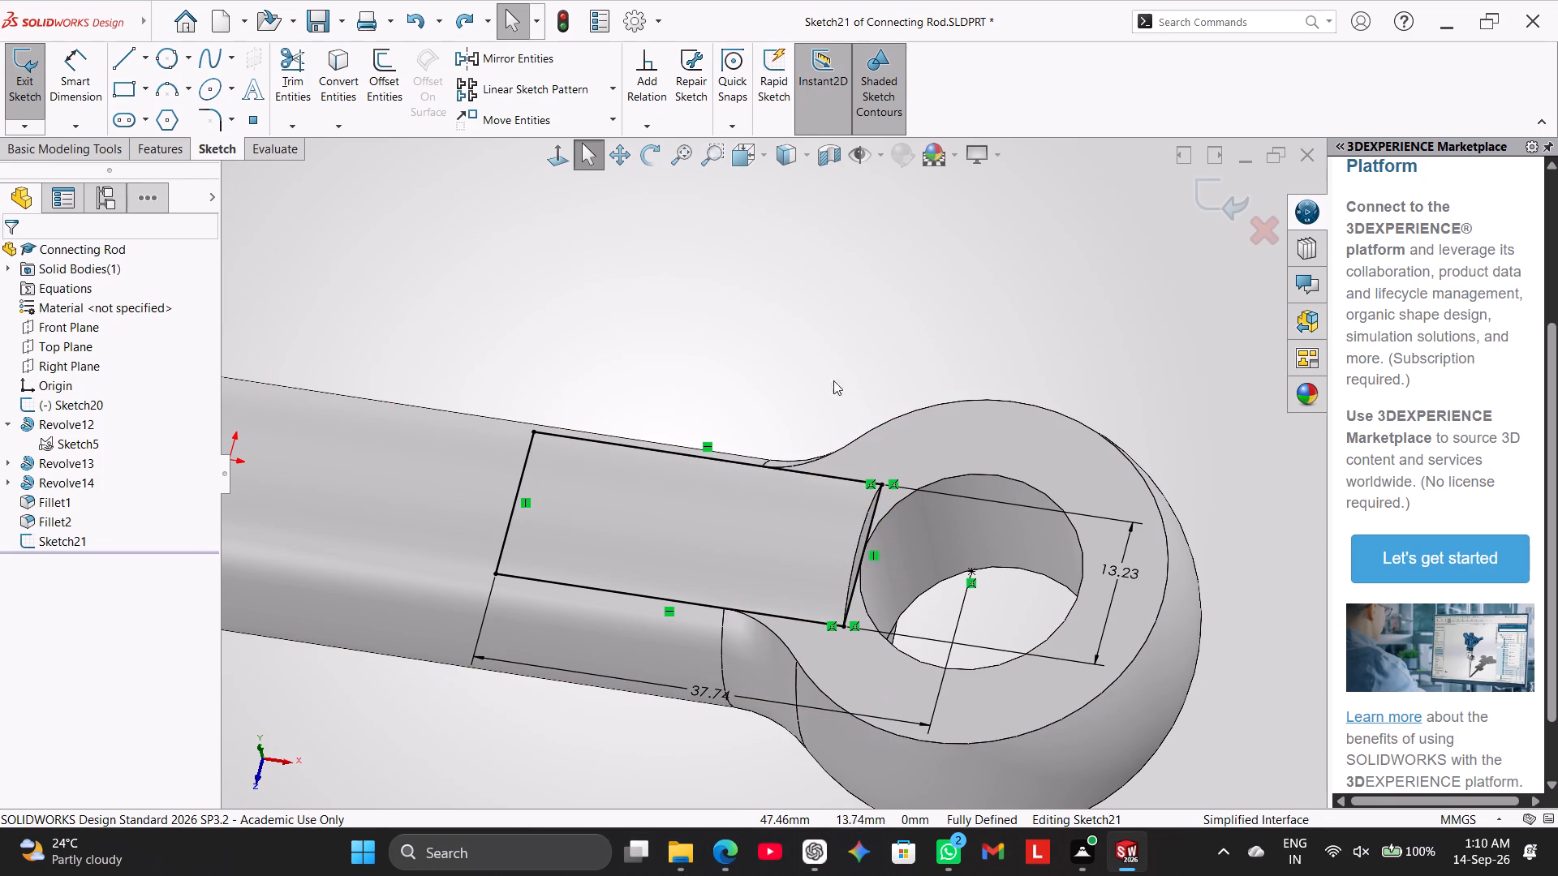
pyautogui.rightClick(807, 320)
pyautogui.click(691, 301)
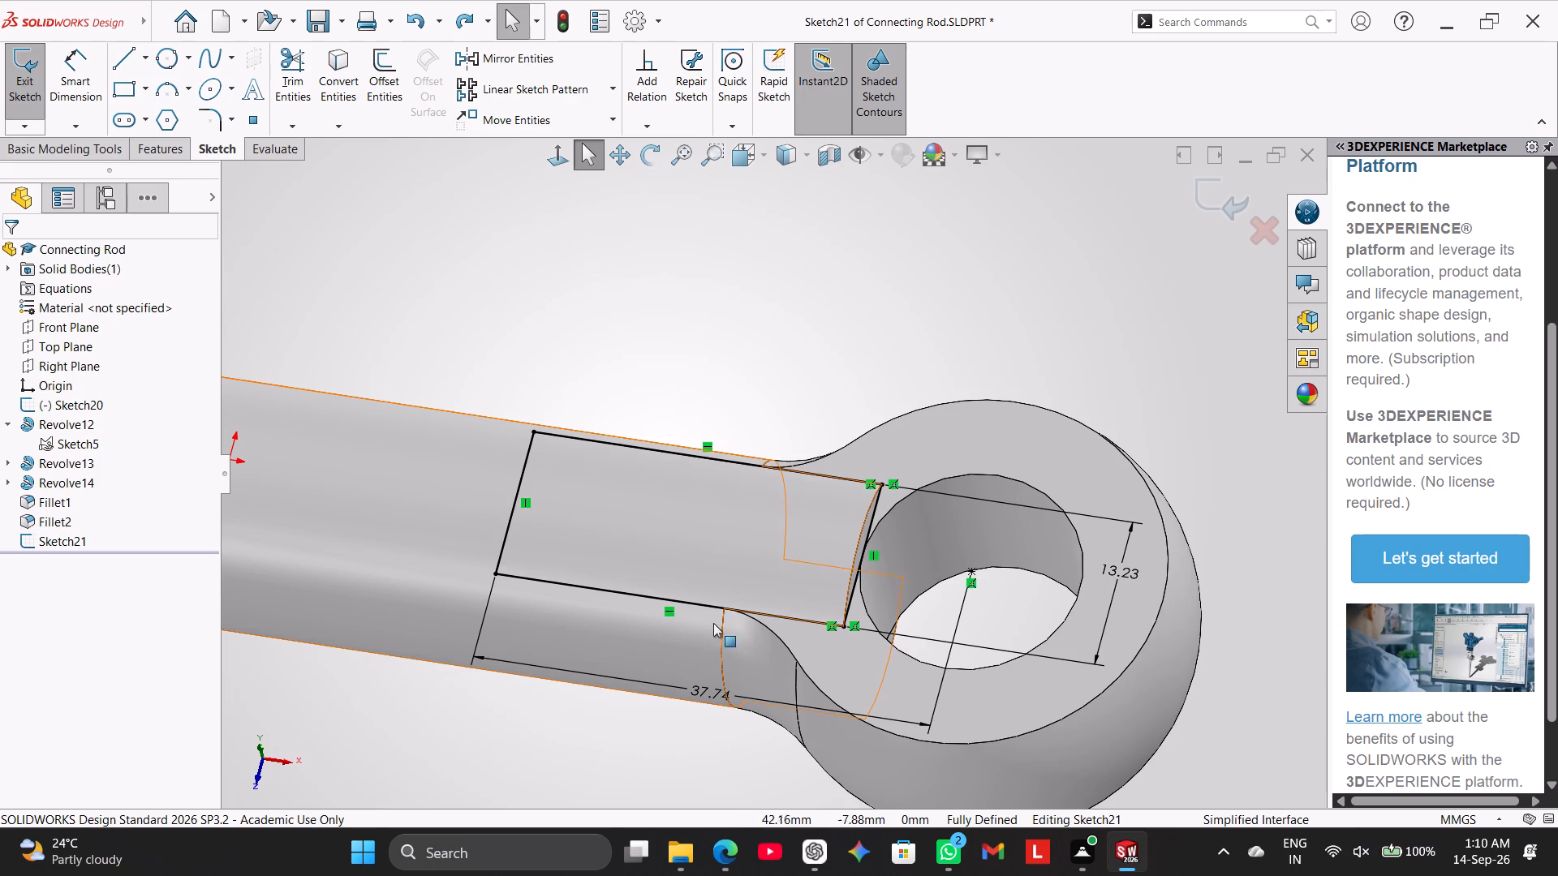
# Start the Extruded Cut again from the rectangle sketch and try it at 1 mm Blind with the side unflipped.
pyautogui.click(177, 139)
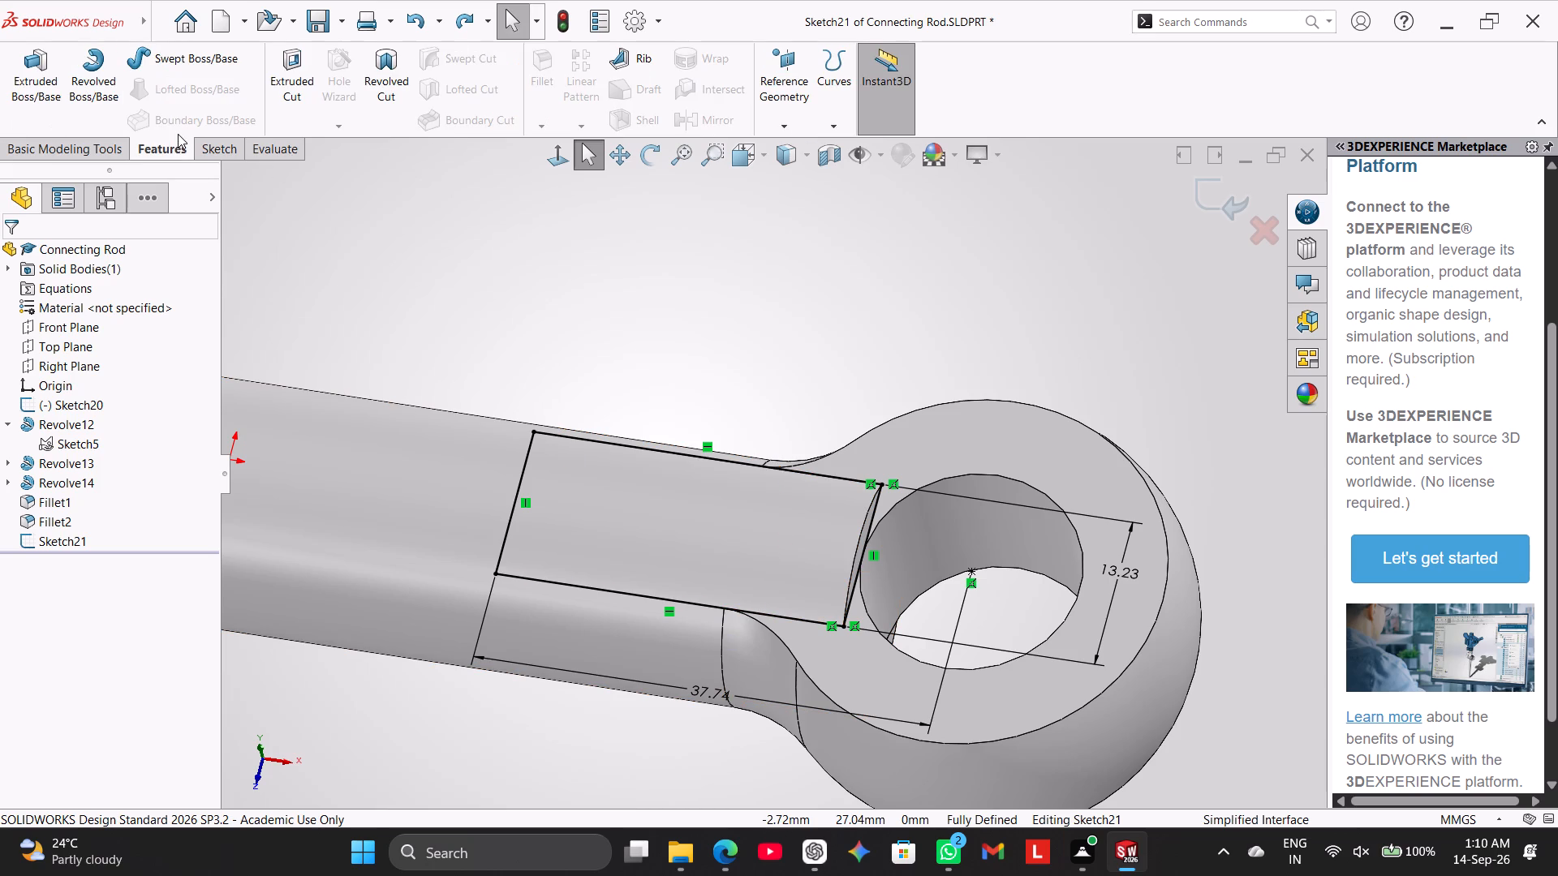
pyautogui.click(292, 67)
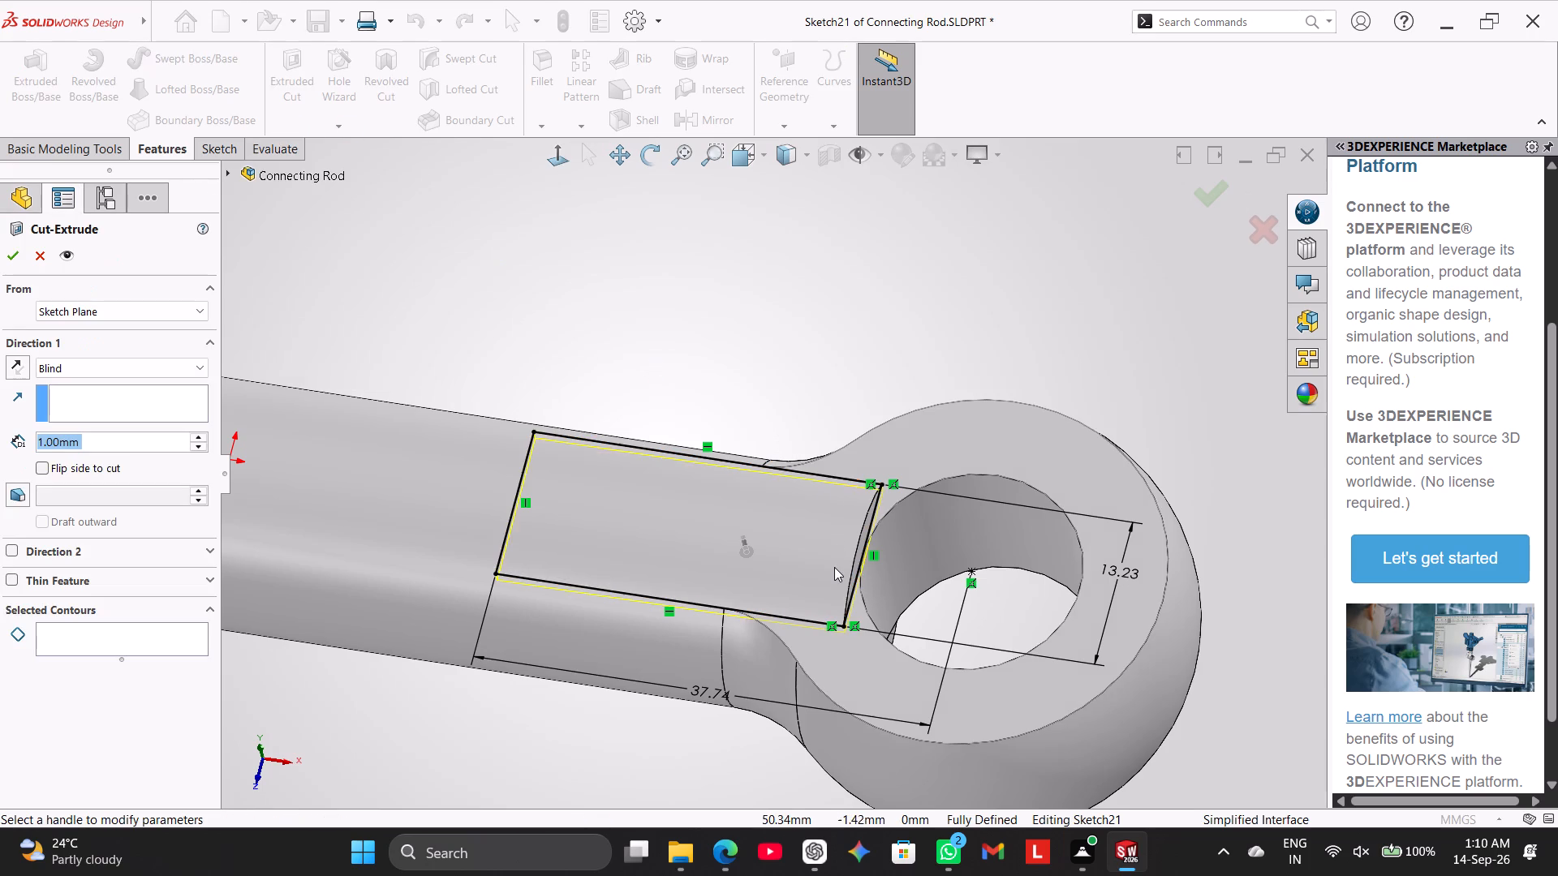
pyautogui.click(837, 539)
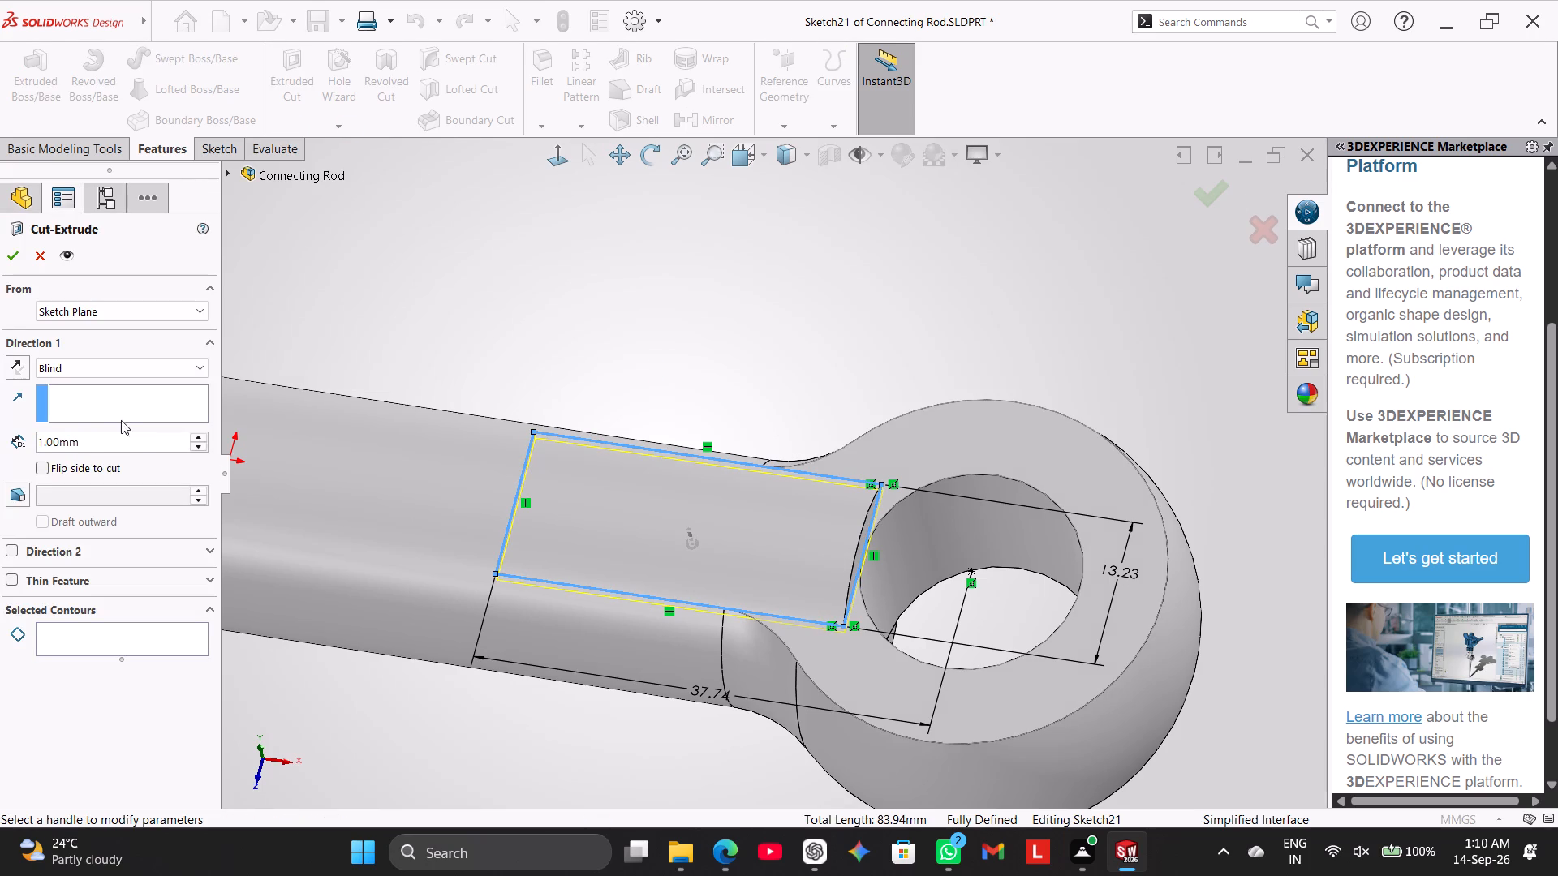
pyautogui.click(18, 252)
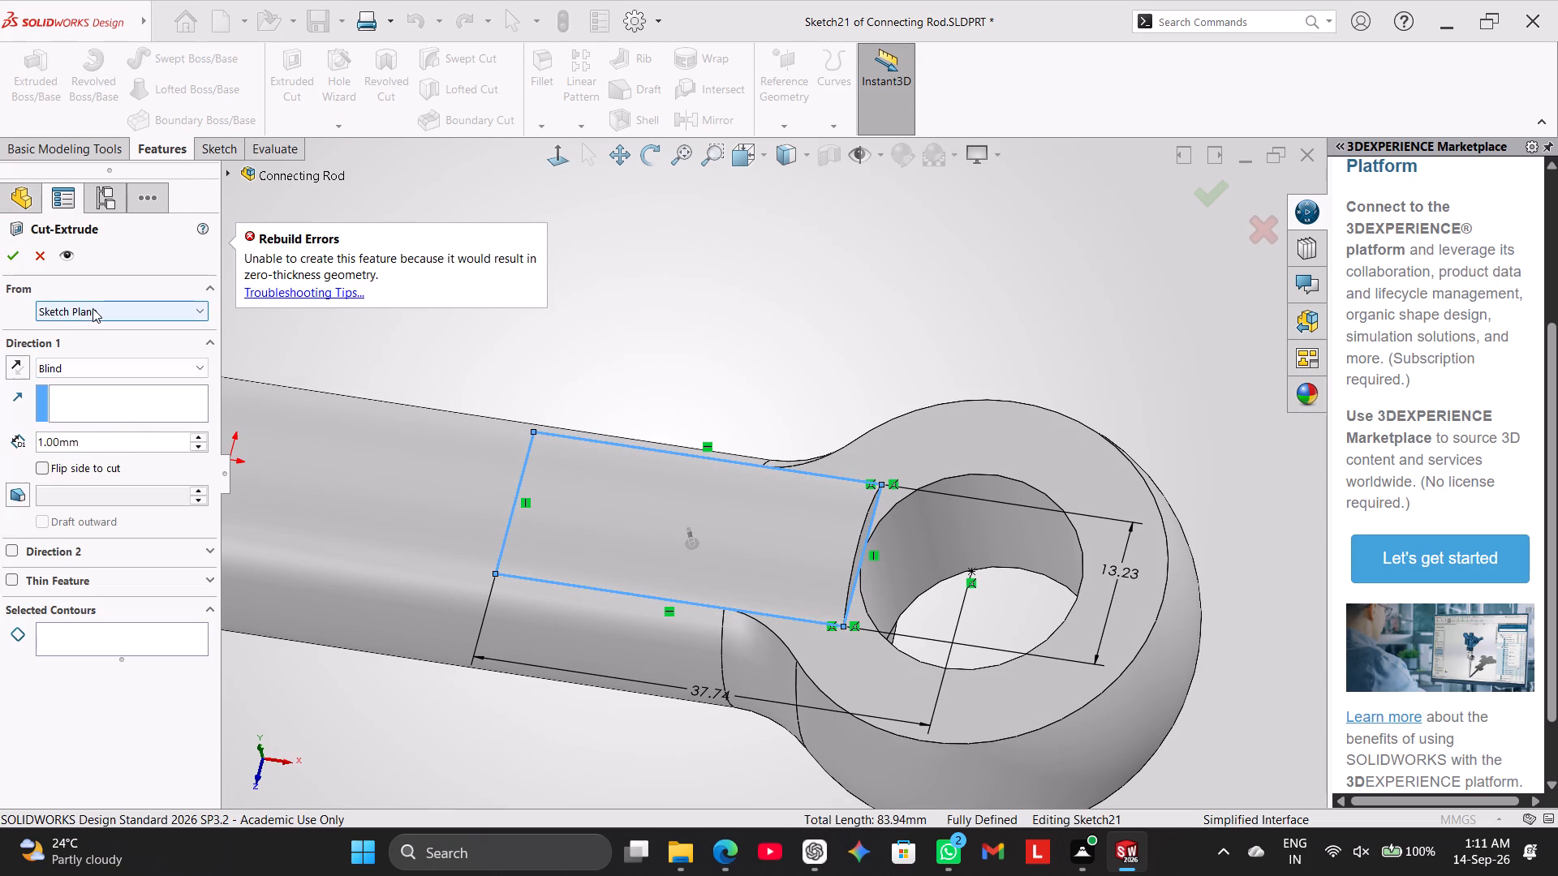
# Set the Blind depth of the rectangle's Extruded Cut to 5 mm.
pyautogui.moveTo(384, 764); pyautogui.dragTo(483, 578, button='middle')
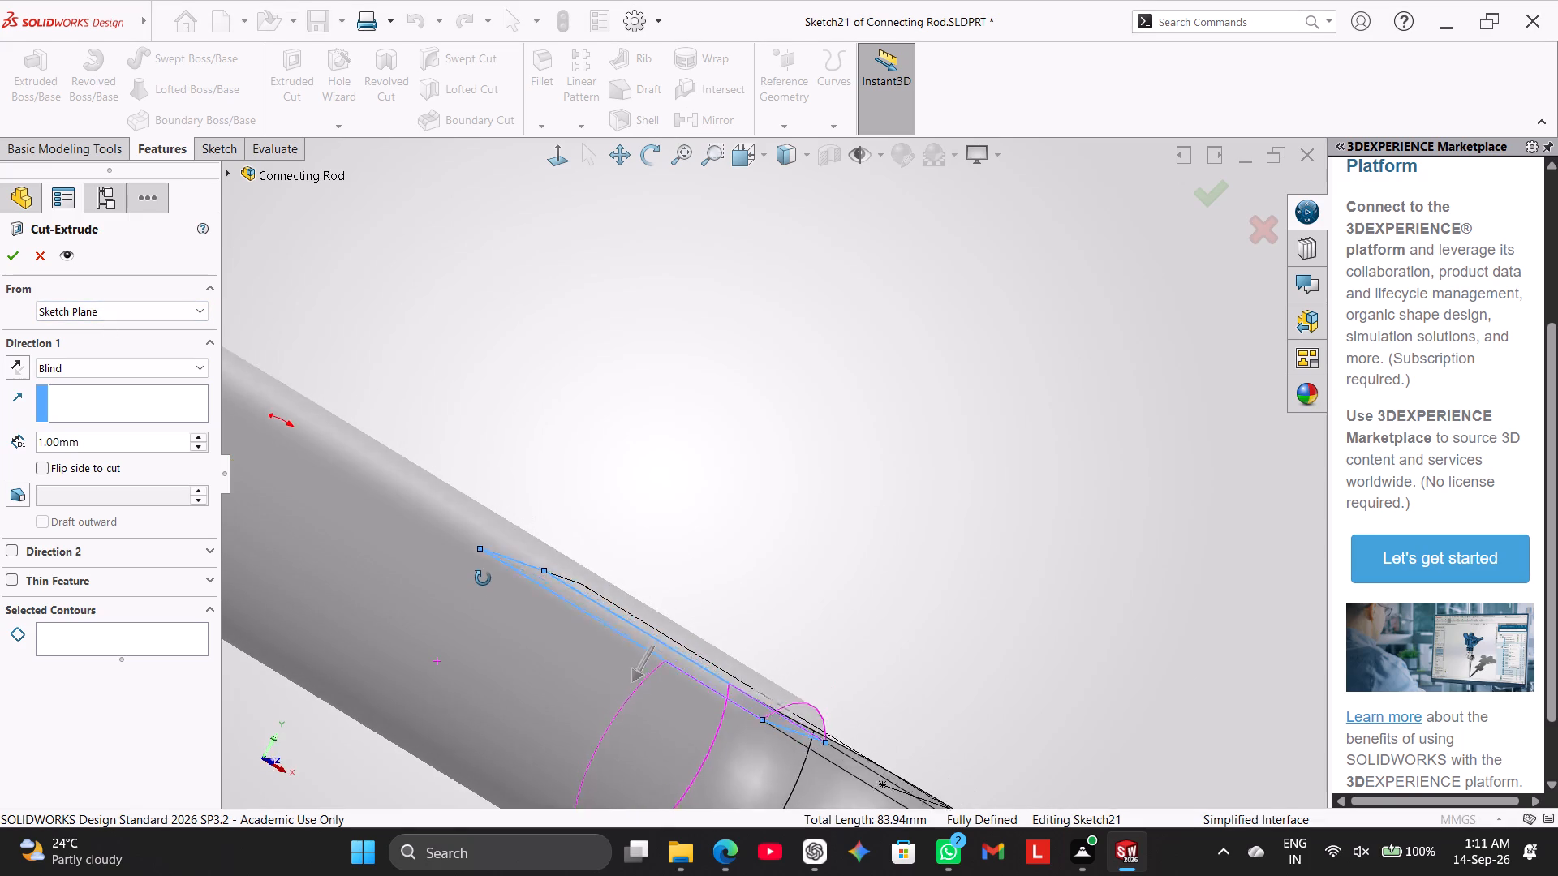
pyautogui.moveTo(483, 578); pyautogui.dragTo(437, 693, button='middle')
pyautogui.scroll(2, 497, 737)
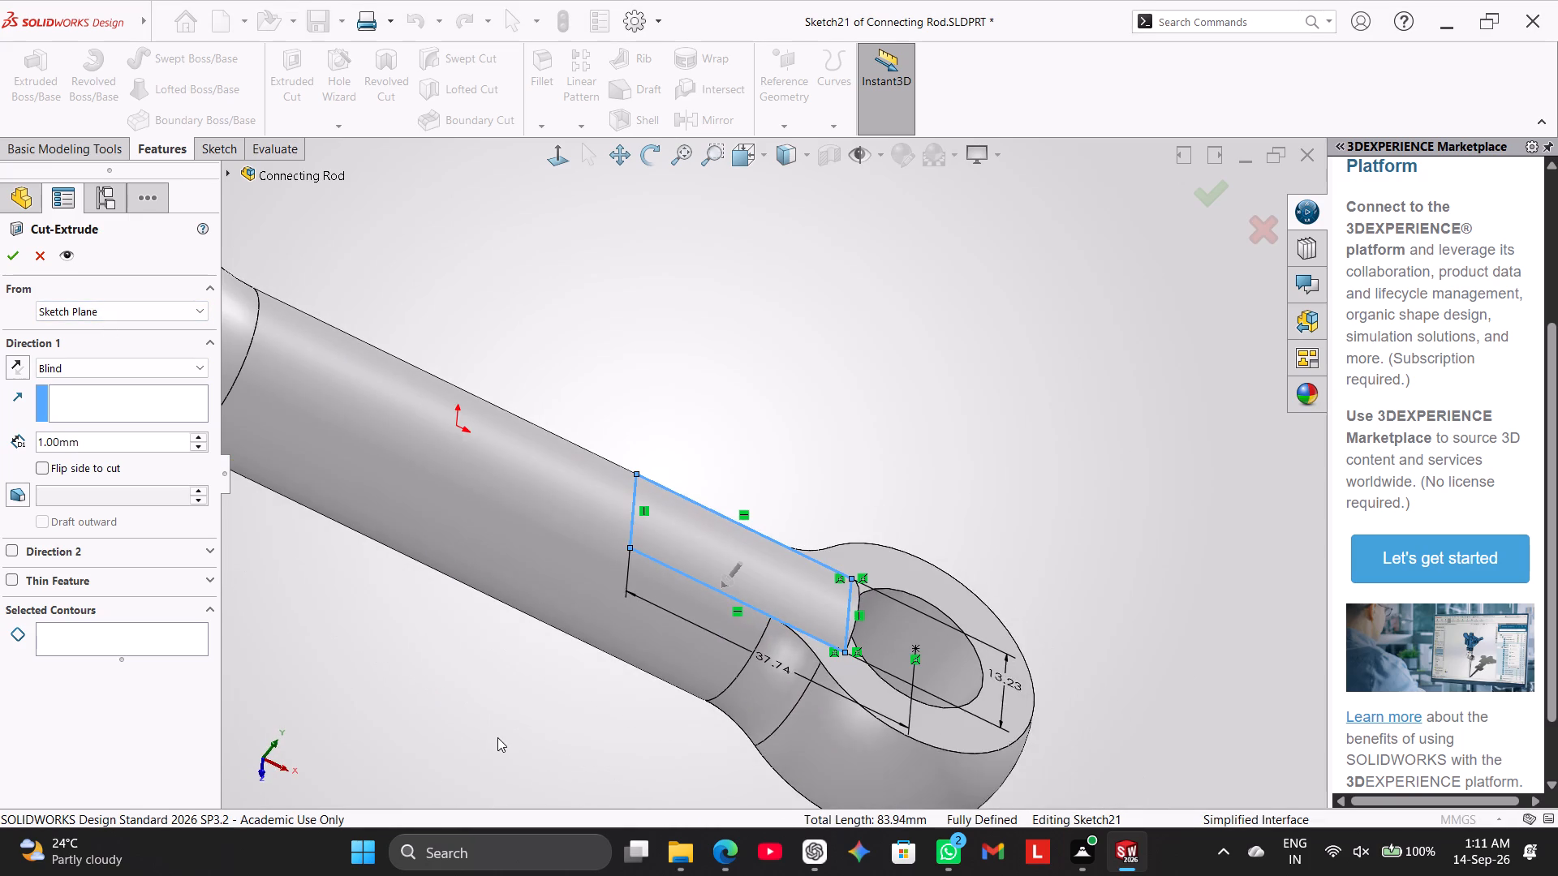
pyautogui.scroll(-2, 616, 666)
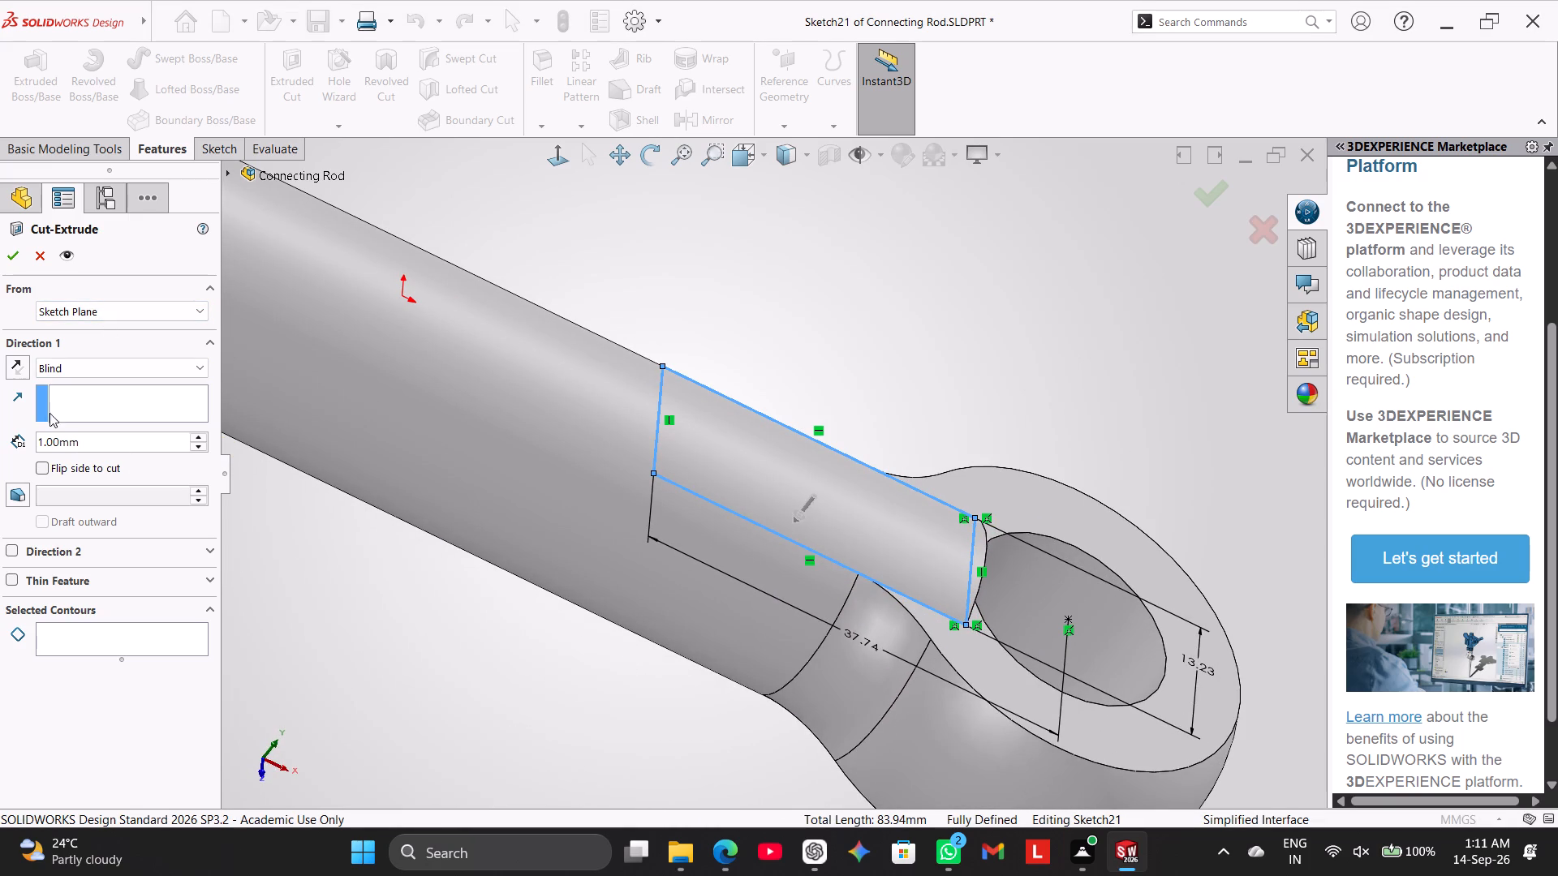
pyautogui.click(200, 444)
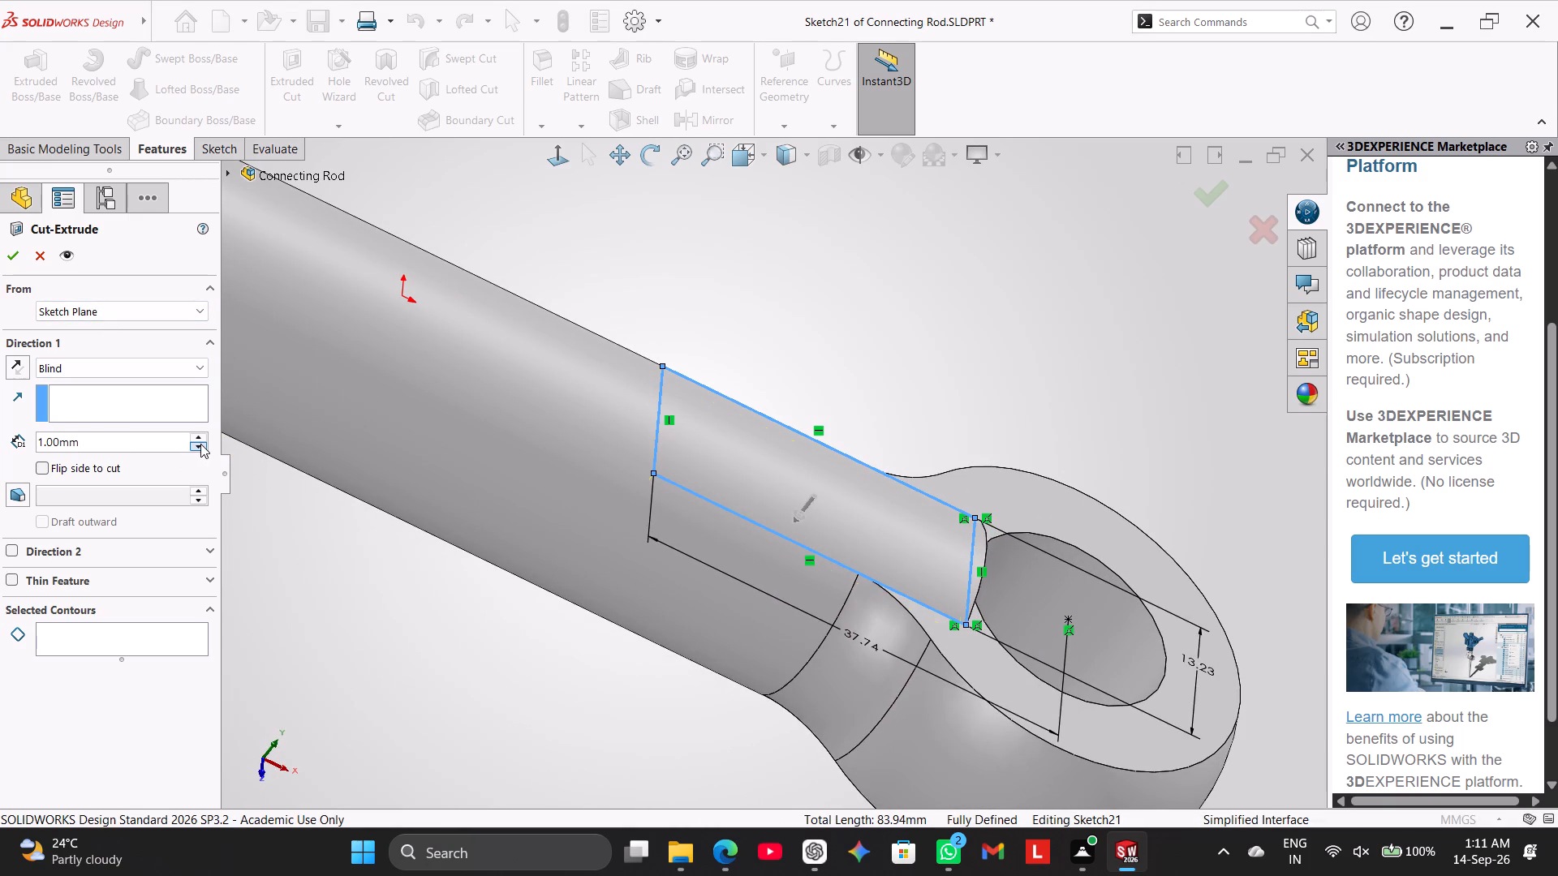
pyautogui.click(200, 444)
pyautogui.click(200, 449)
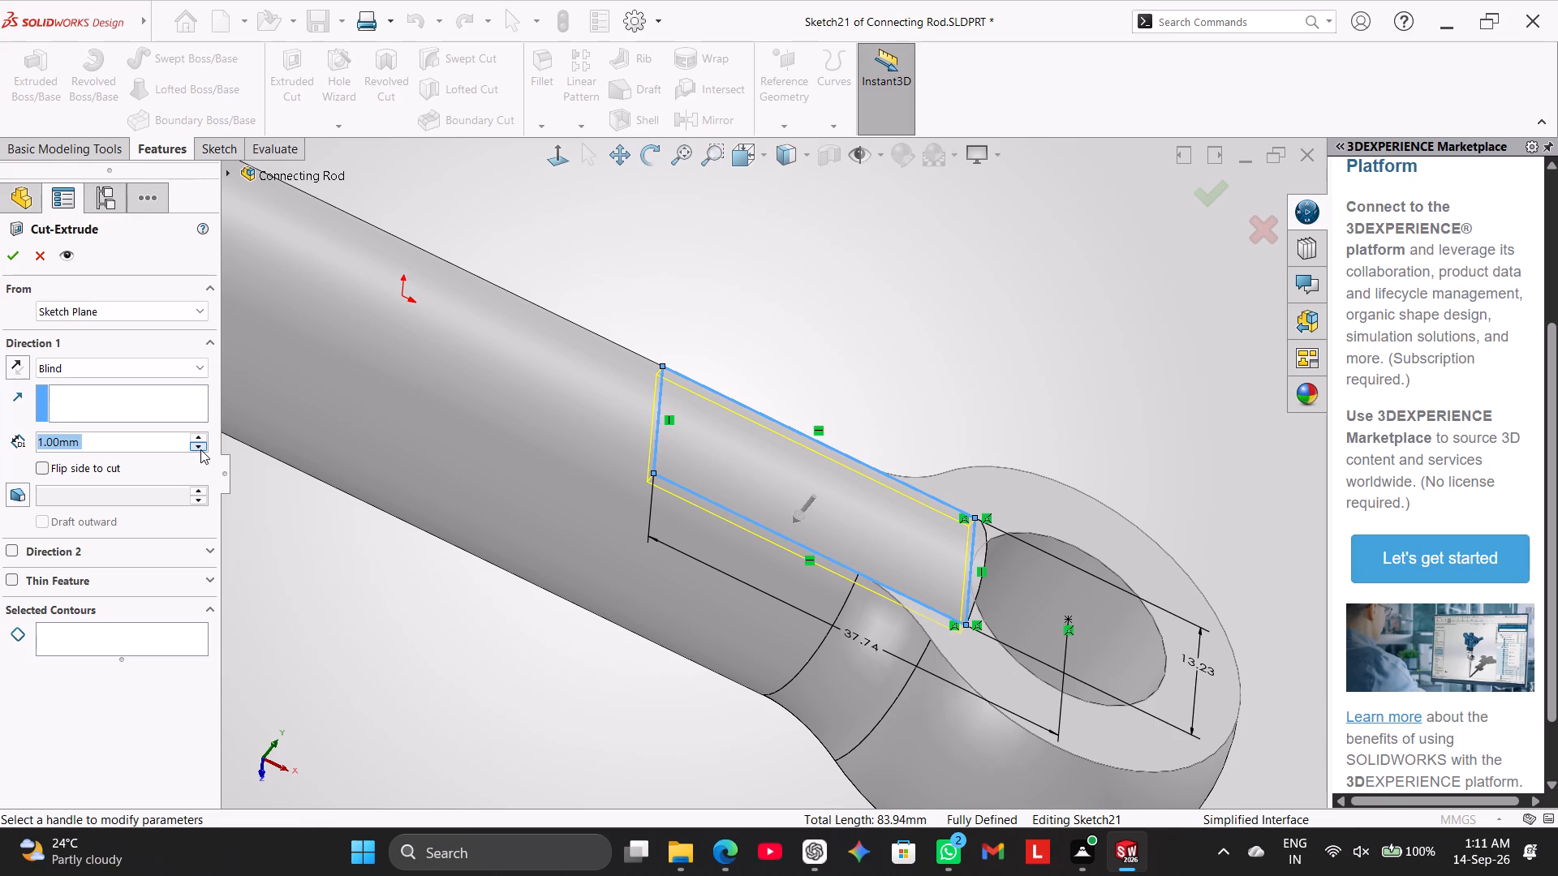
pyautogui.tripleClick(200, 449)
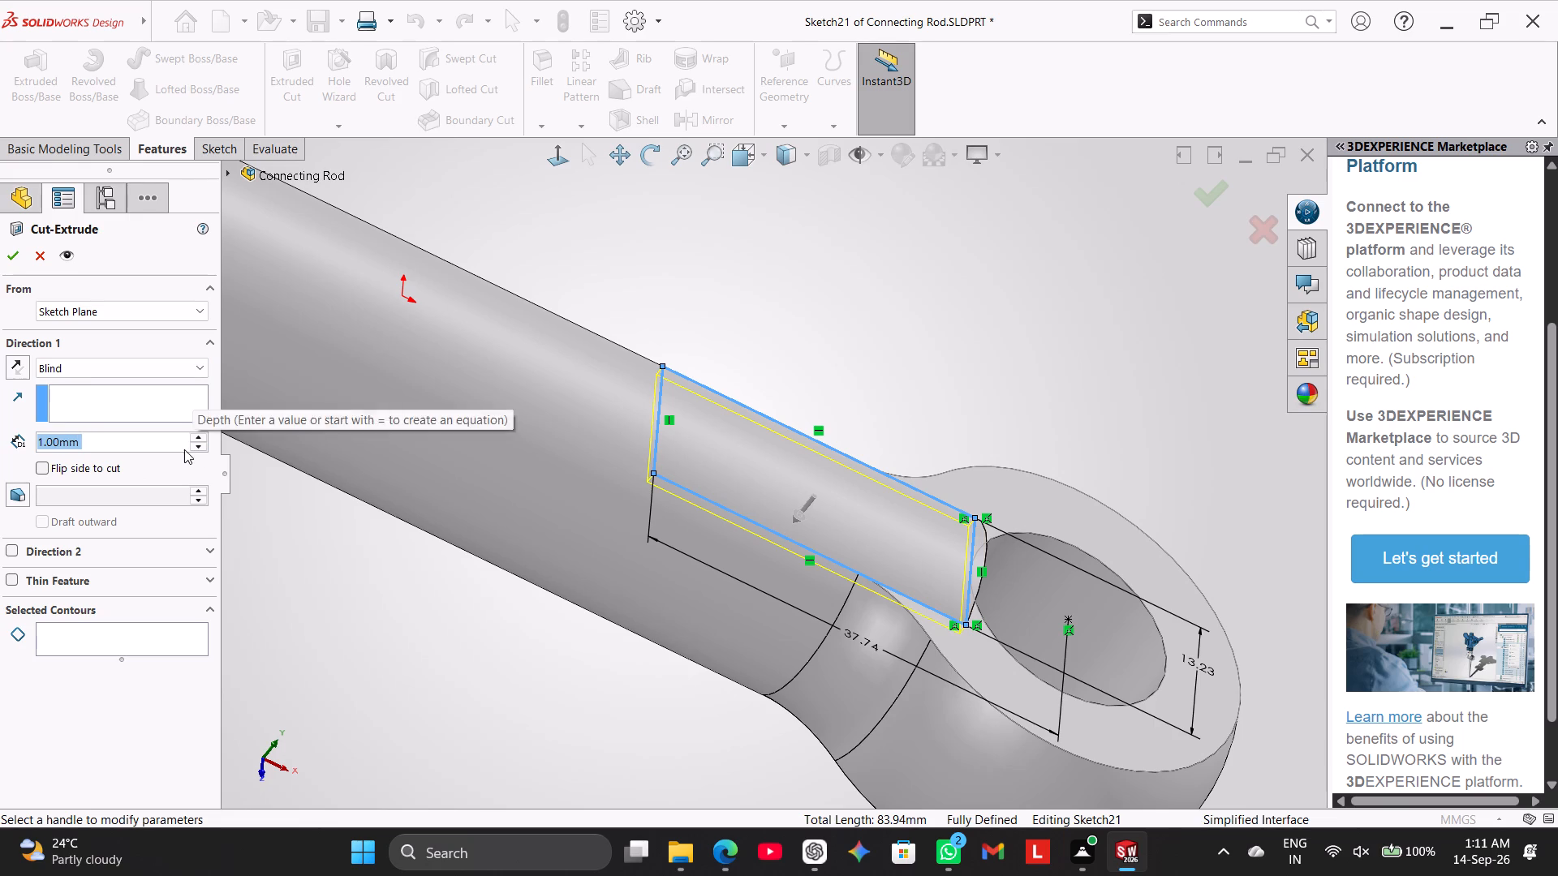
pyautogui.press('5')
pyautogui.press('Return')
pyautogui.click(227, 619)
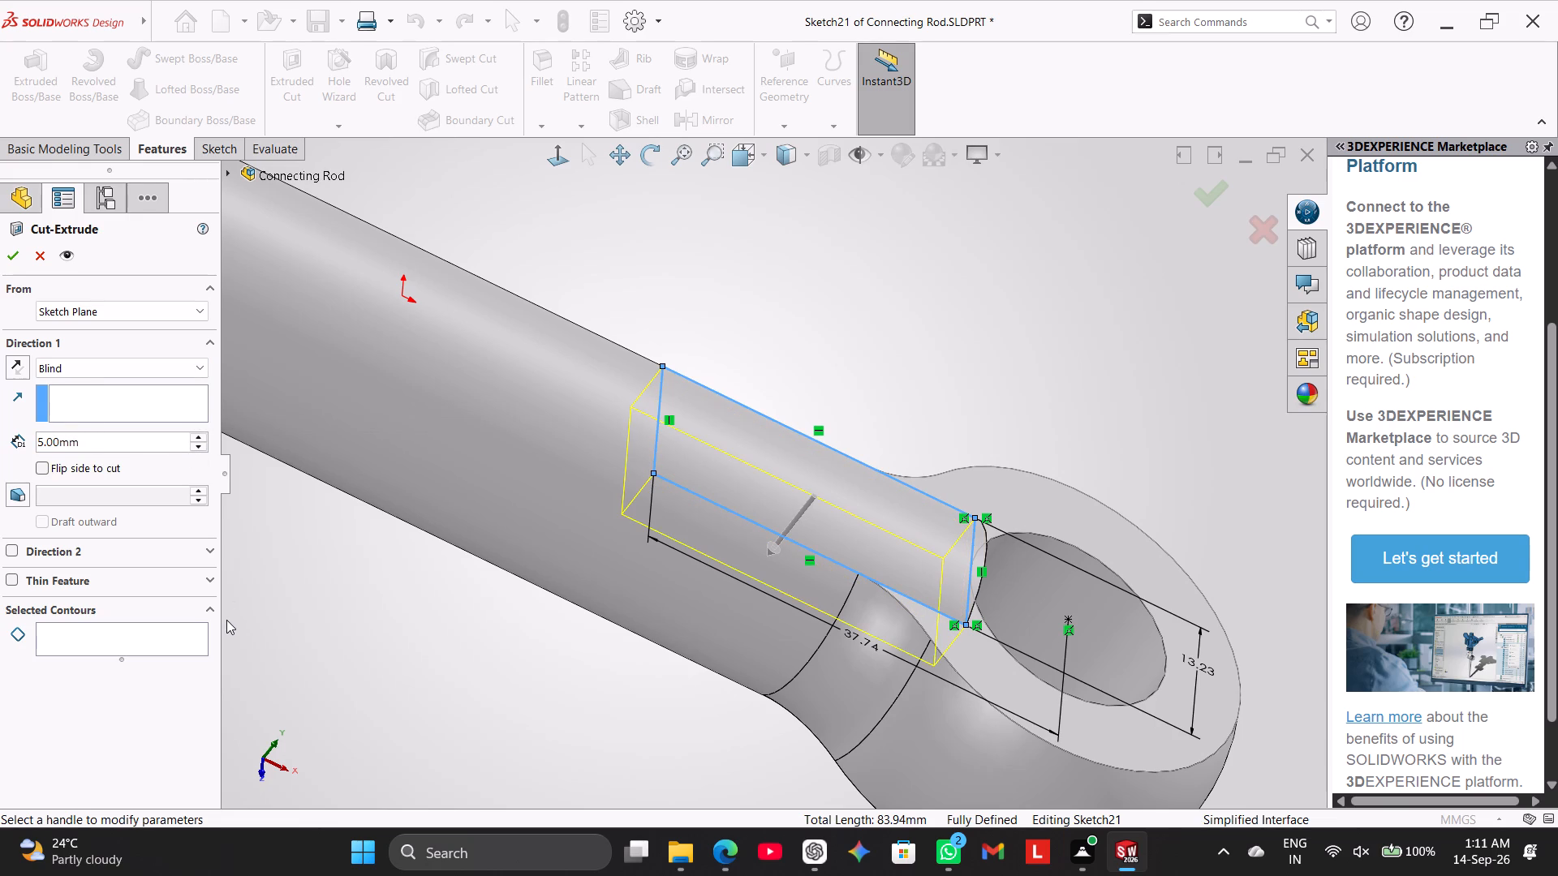
# Examine the 5 mm cut preview against the shank and eye from several angles.
pyautogui.moveTo(560, 671); pyautogui.dragTo(641, 616, button='middle')
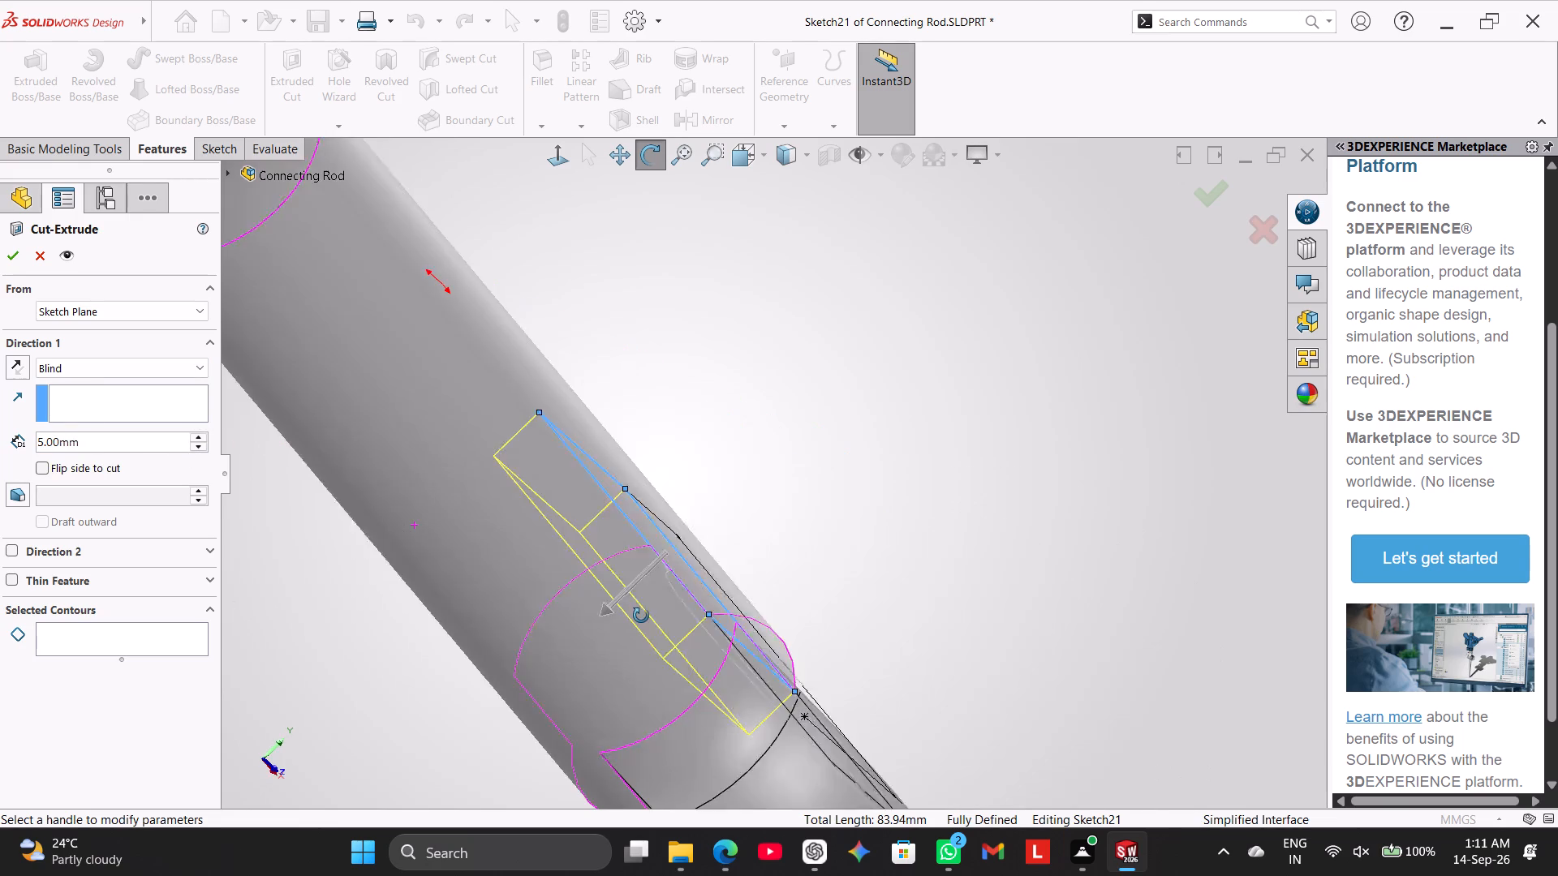
pyautogui.moveTo(641, 616); pyautogui.dragTo(468, 638, button='middle')
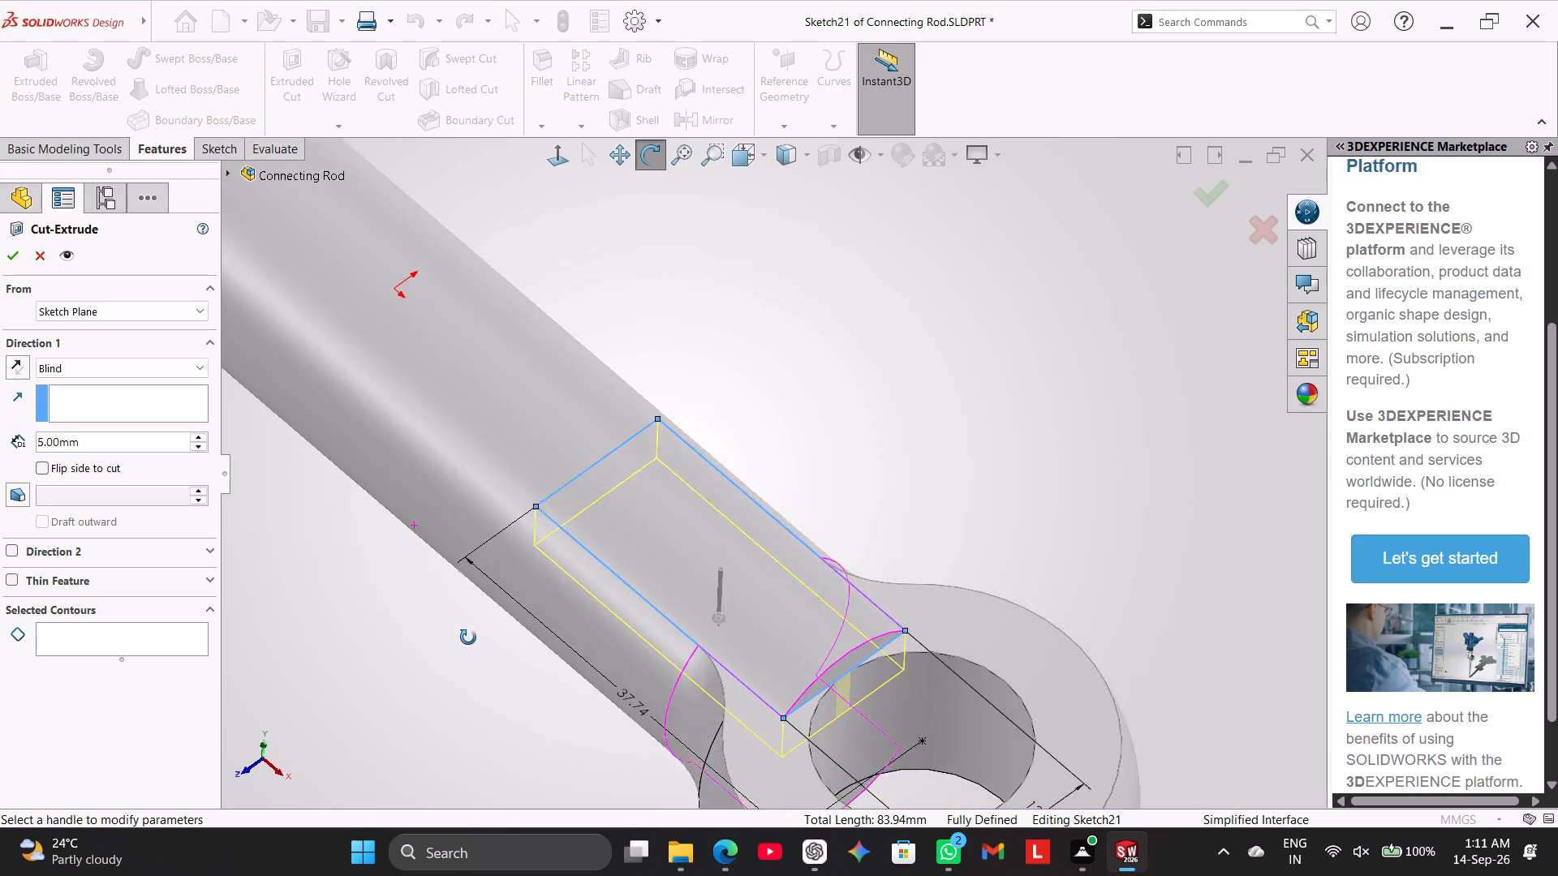
pyautogui.moveTo(468, 638); pyautogui.dragTo(510, 506, button='middle')
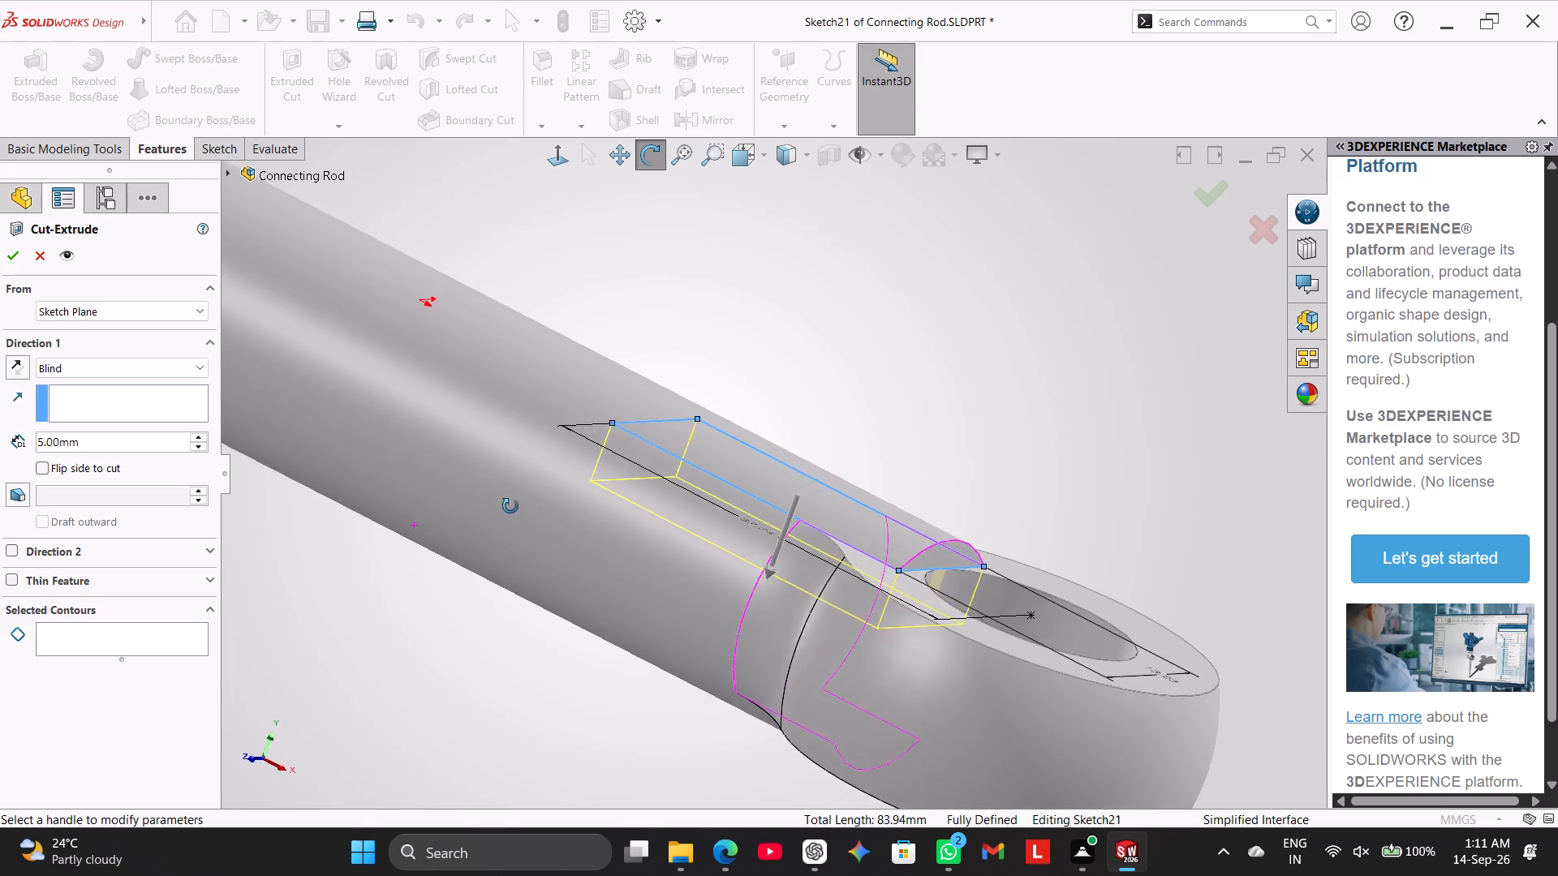
pyautogui.moveTo(510, 506); pyautogui.dragTo(433, 493, button='middle')
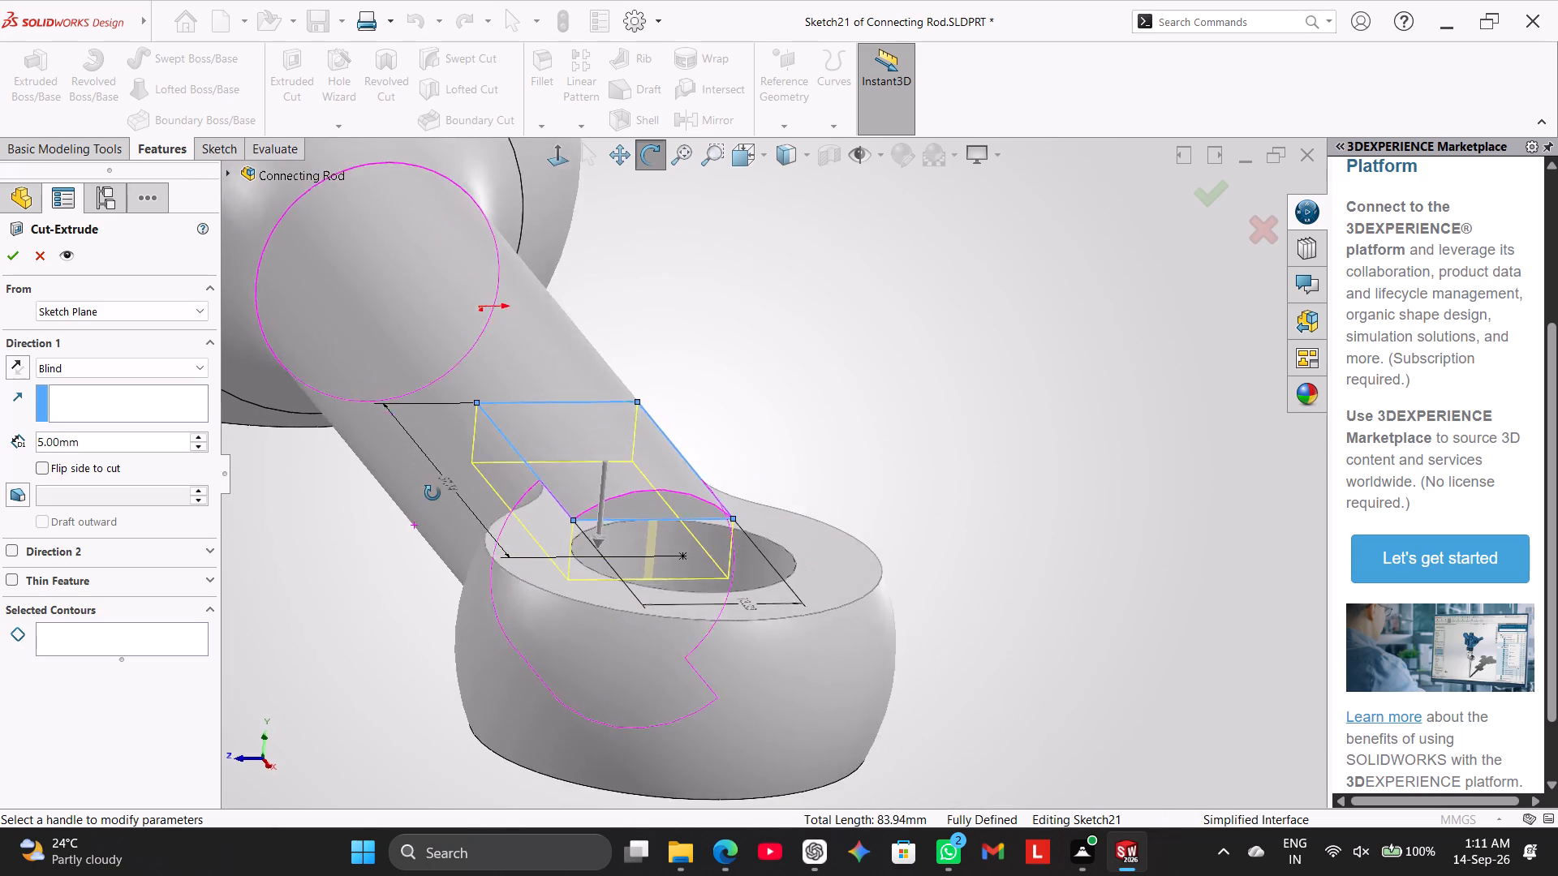
pyautogui.moveTo(433, 493); pyautogui.dragTo(422, 473, button='middle')
pyautogui.scroll(-3, 577, 481)
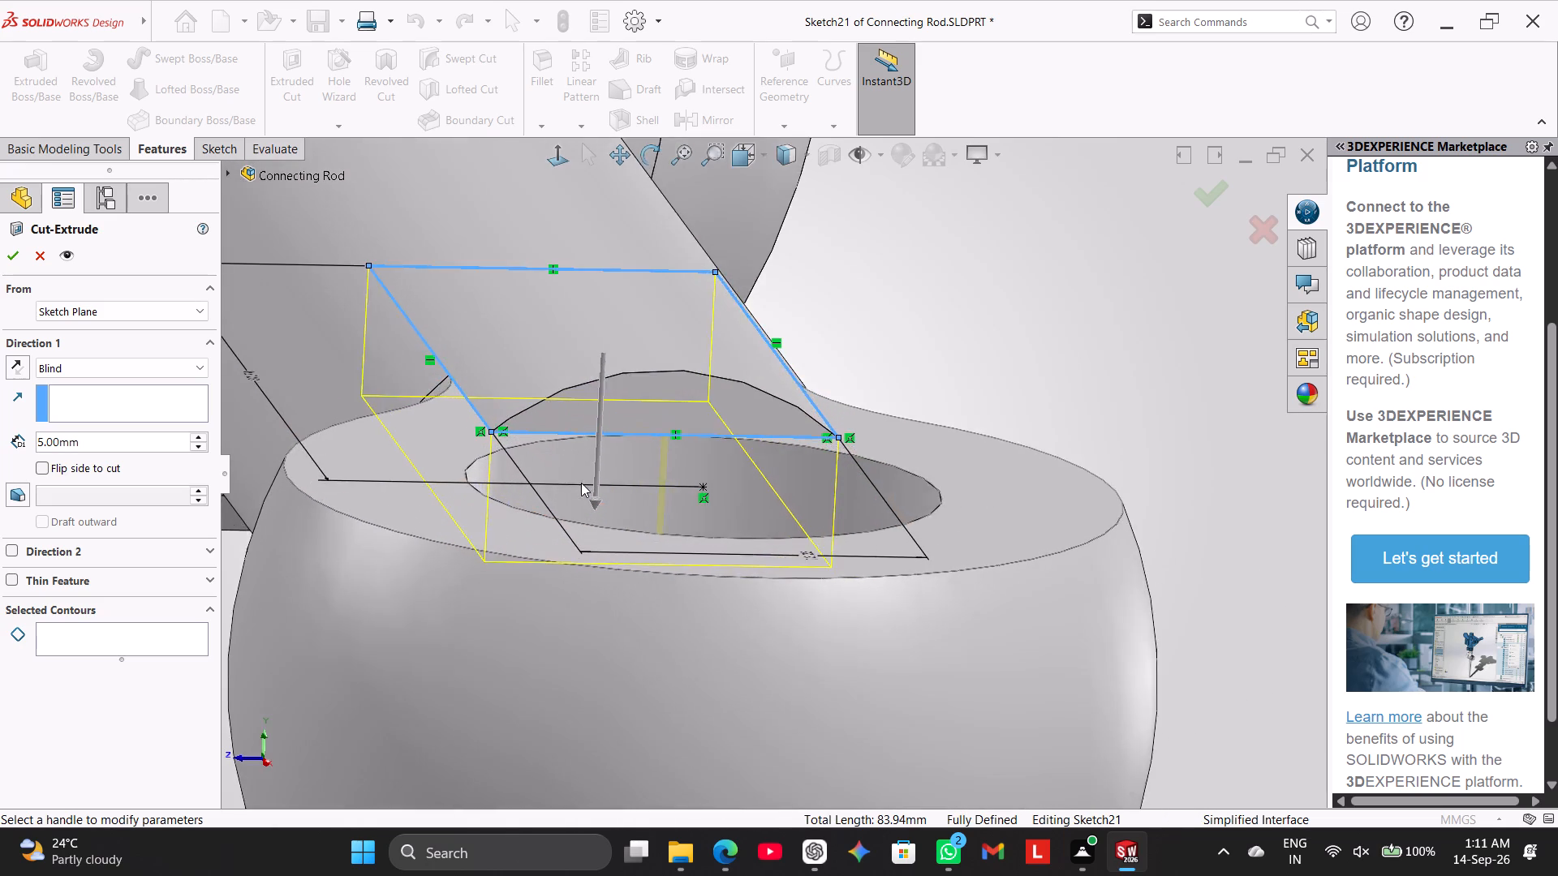
pyautogui.scroll(-4, 581, 483)
pyautogui.scroll(-4, 664, 471)
pyautogui.scroll(11, 665, 470)
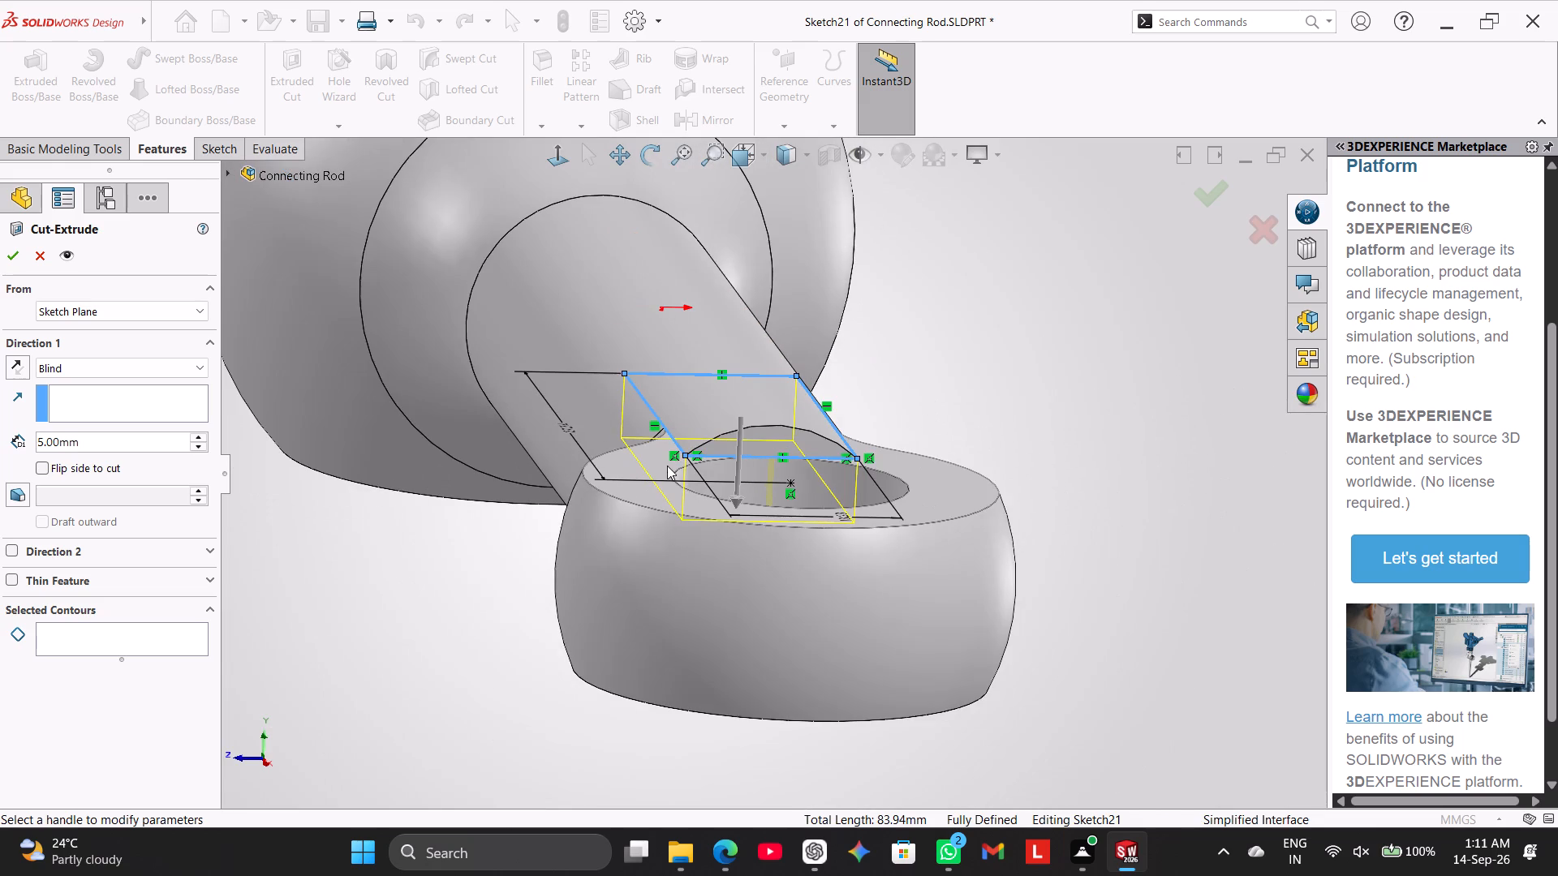
pyautogui.moveTo(454, 551); pyautogui.dragTo(495, 560, button='middle')
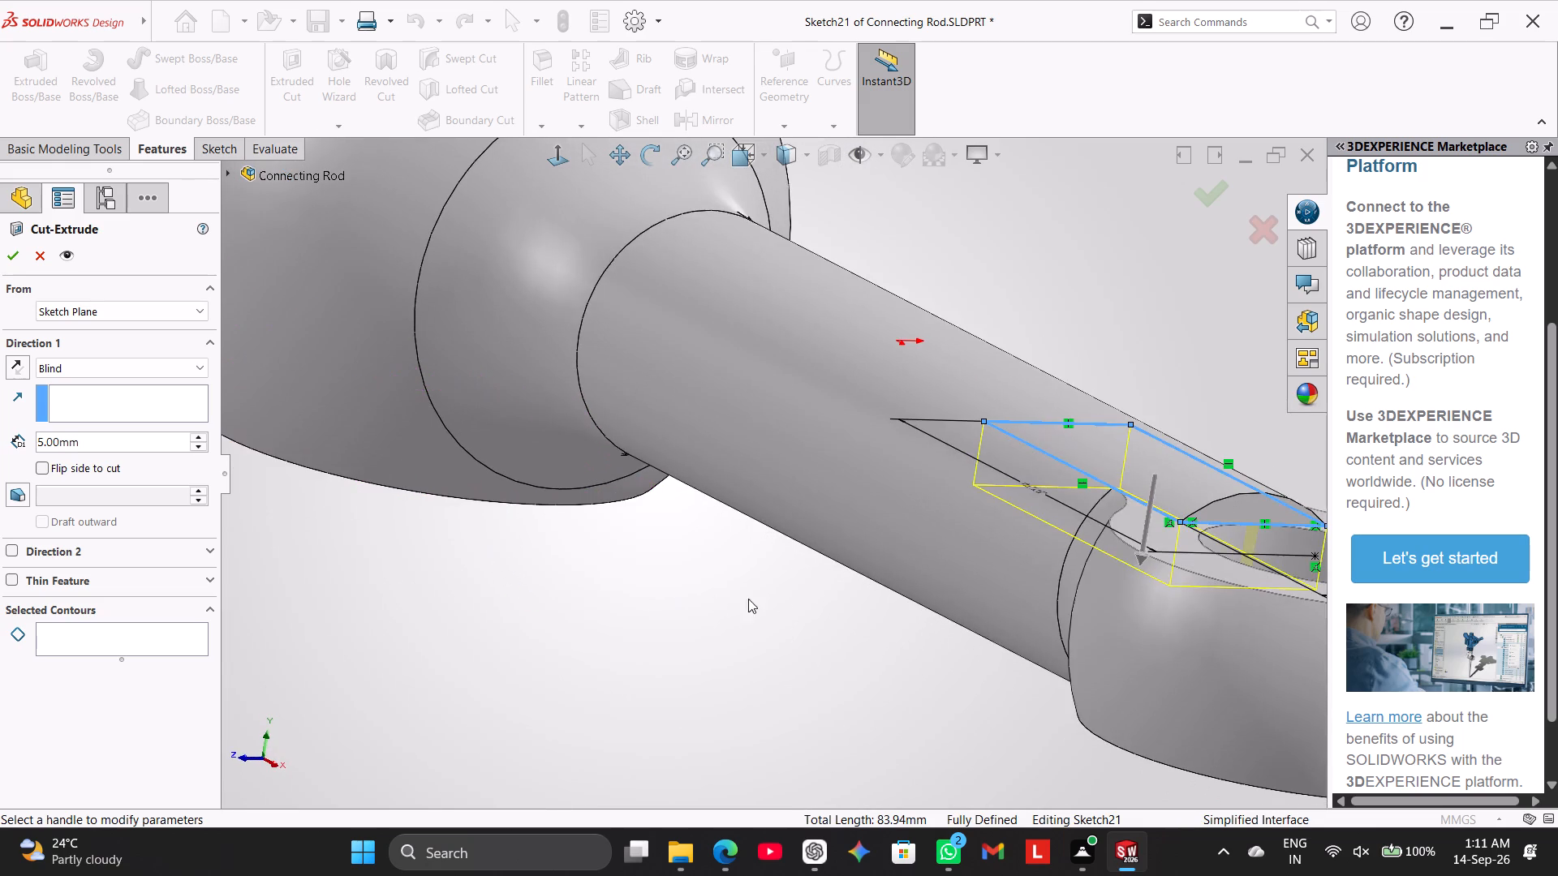
pyautogui.scroll(3, 814, 590)
pyautogui.scroll(1, 1057, 469)
pyautogui.scroll(-3, 1058, 464)
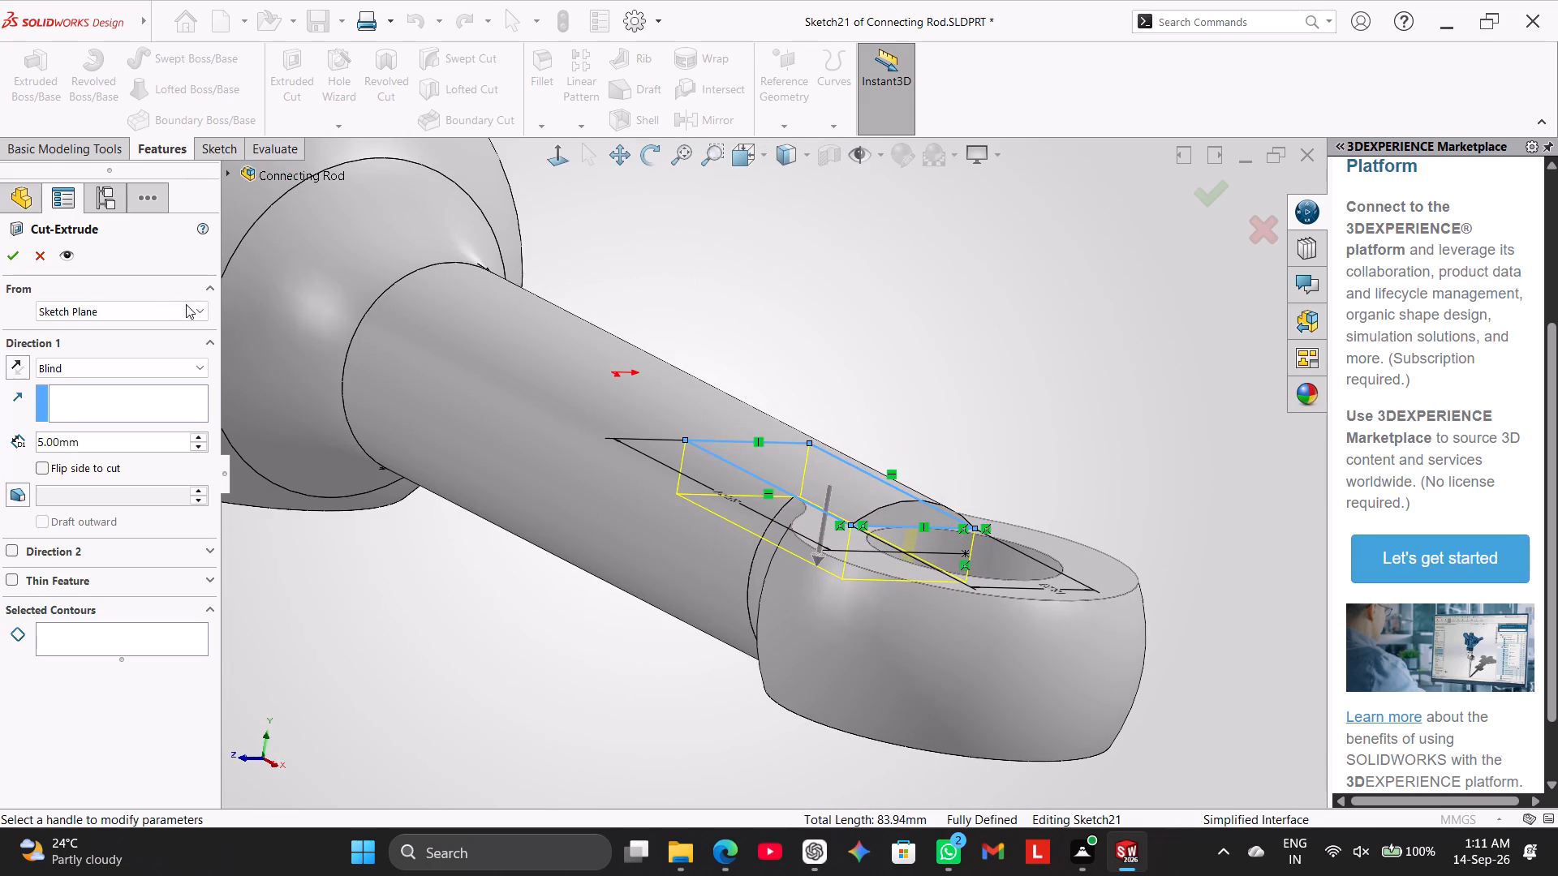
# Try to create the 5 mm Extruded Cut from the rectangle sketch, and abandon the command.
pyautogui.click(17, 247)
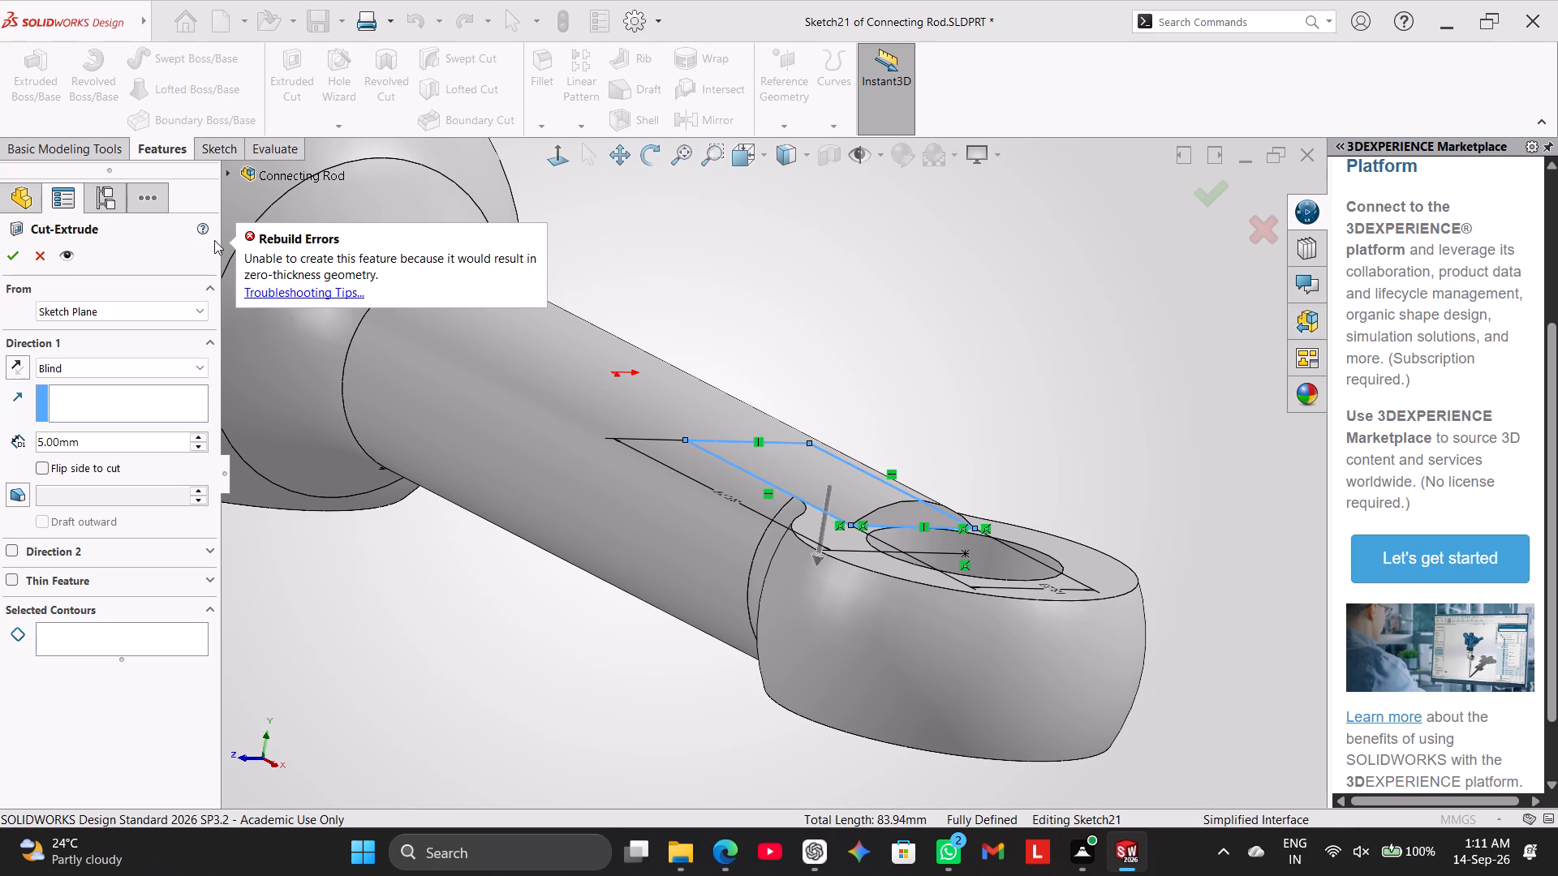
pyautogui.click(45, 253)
# Exit the rectangle sketch near the eye.
pyautogui.scroll(2, 650, 480)
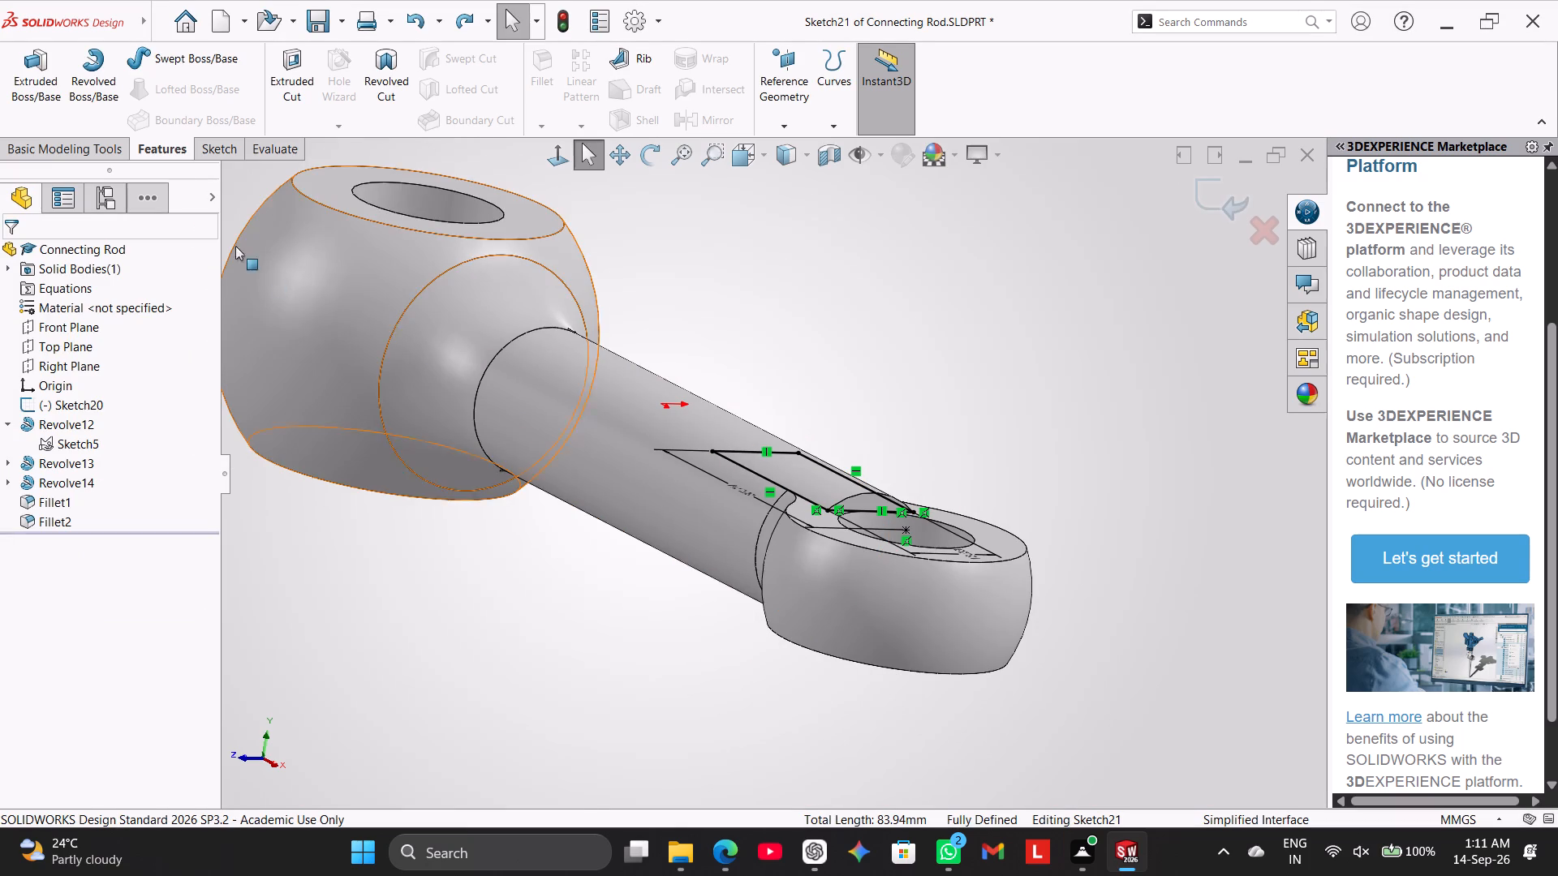
pyautogui.click(219, 141)
pyautogui.click(42, 68)
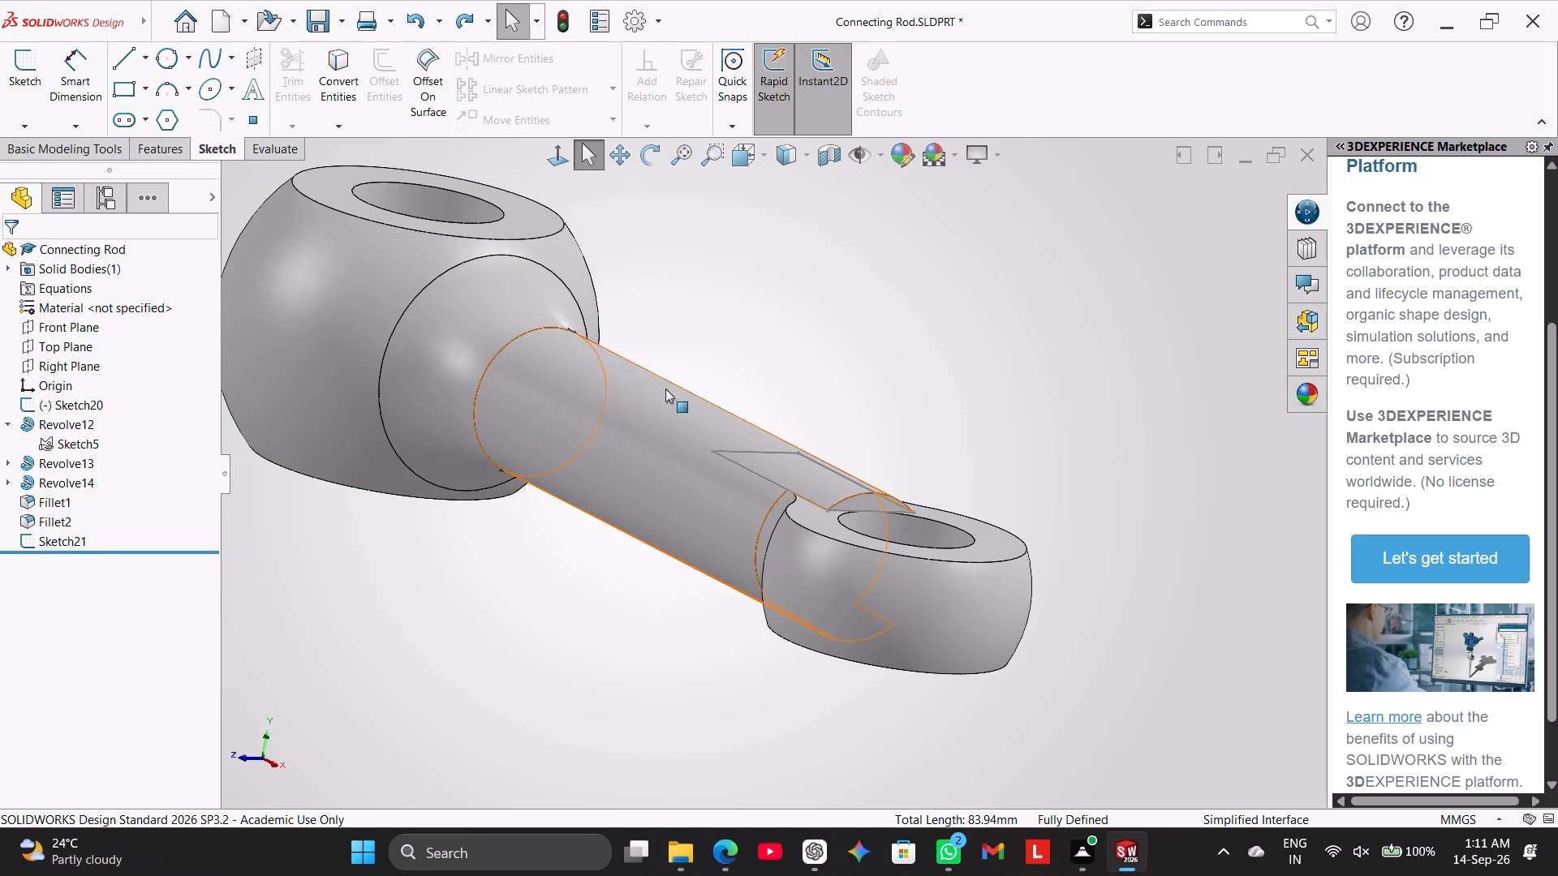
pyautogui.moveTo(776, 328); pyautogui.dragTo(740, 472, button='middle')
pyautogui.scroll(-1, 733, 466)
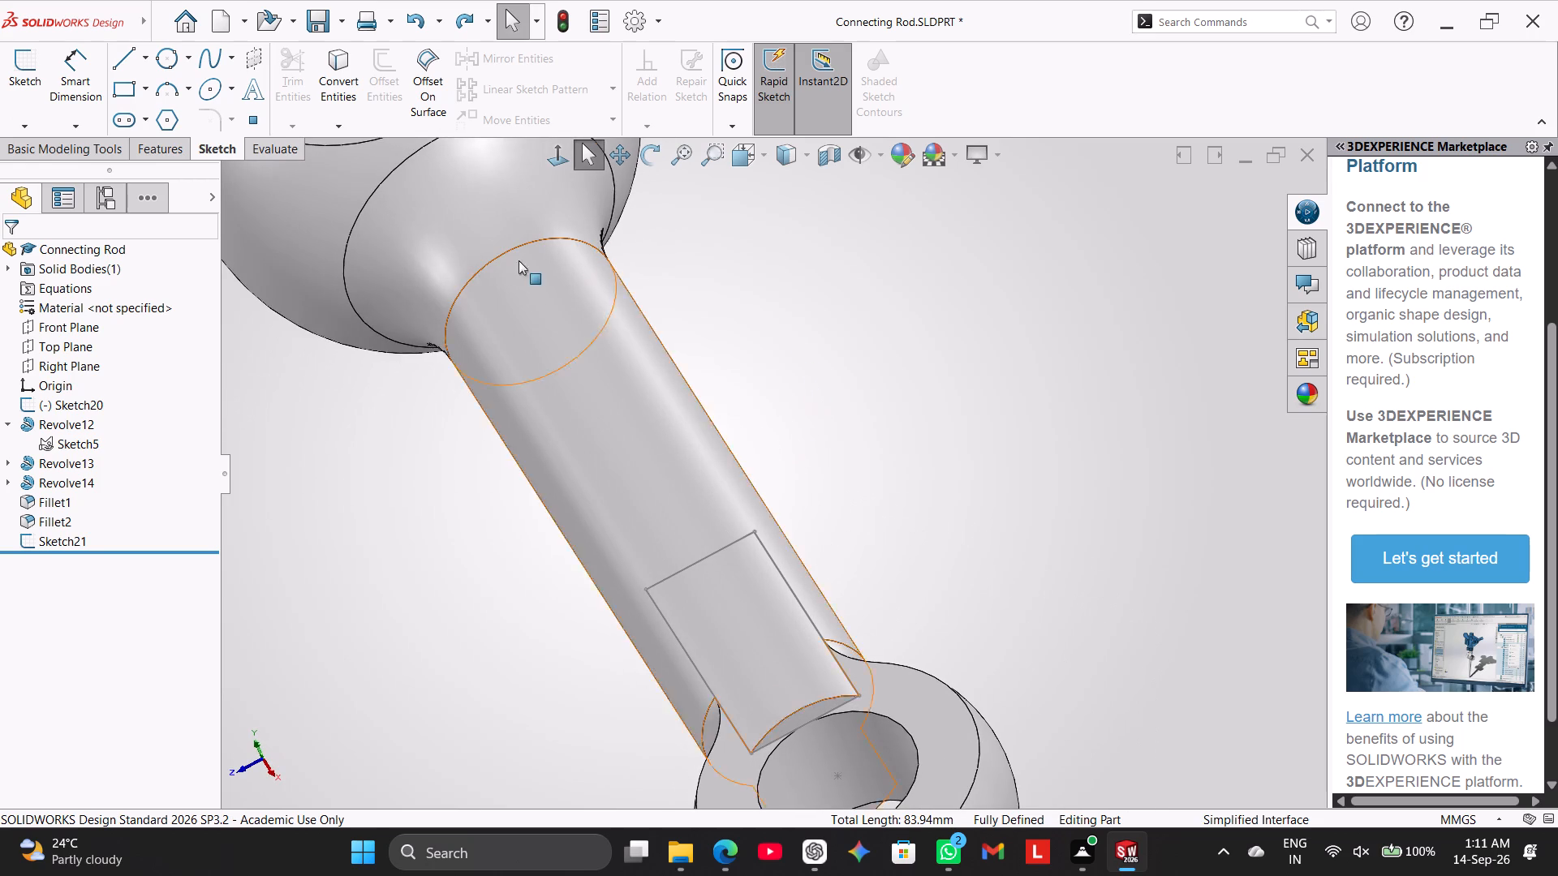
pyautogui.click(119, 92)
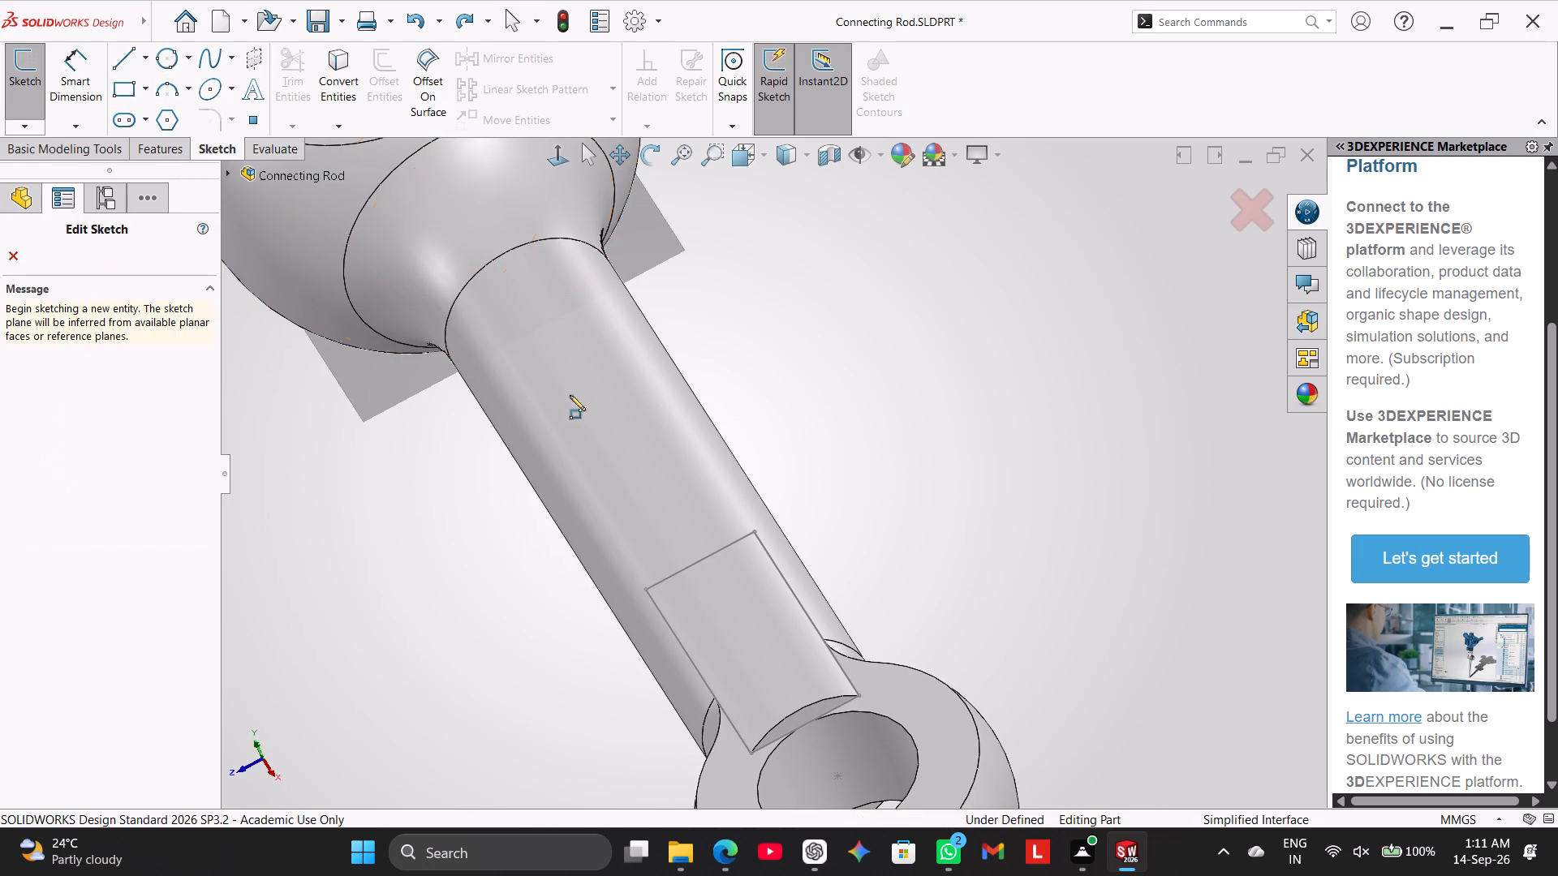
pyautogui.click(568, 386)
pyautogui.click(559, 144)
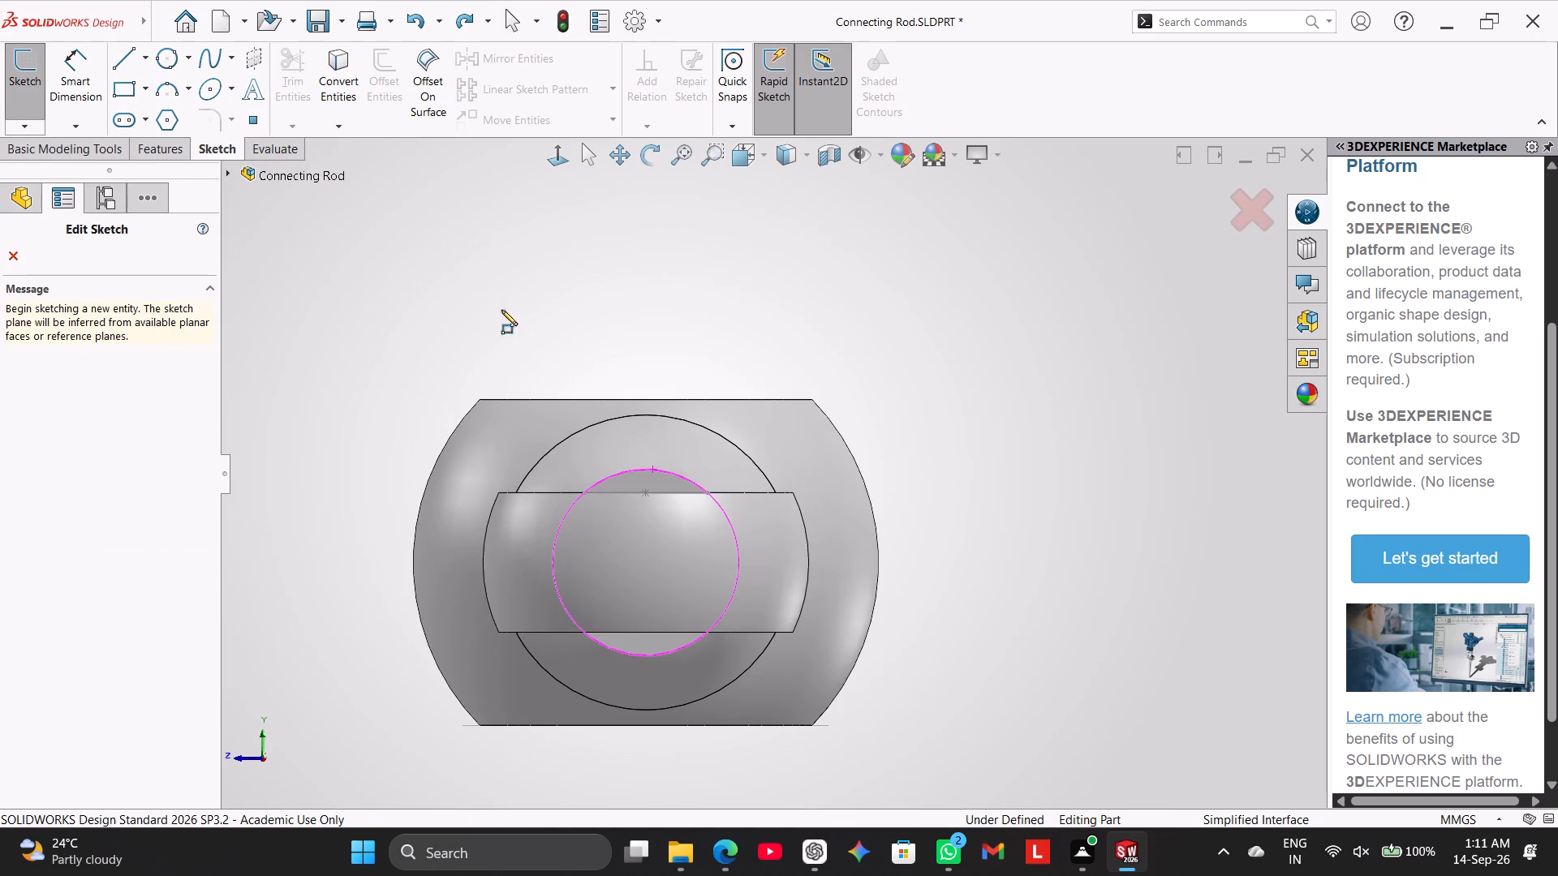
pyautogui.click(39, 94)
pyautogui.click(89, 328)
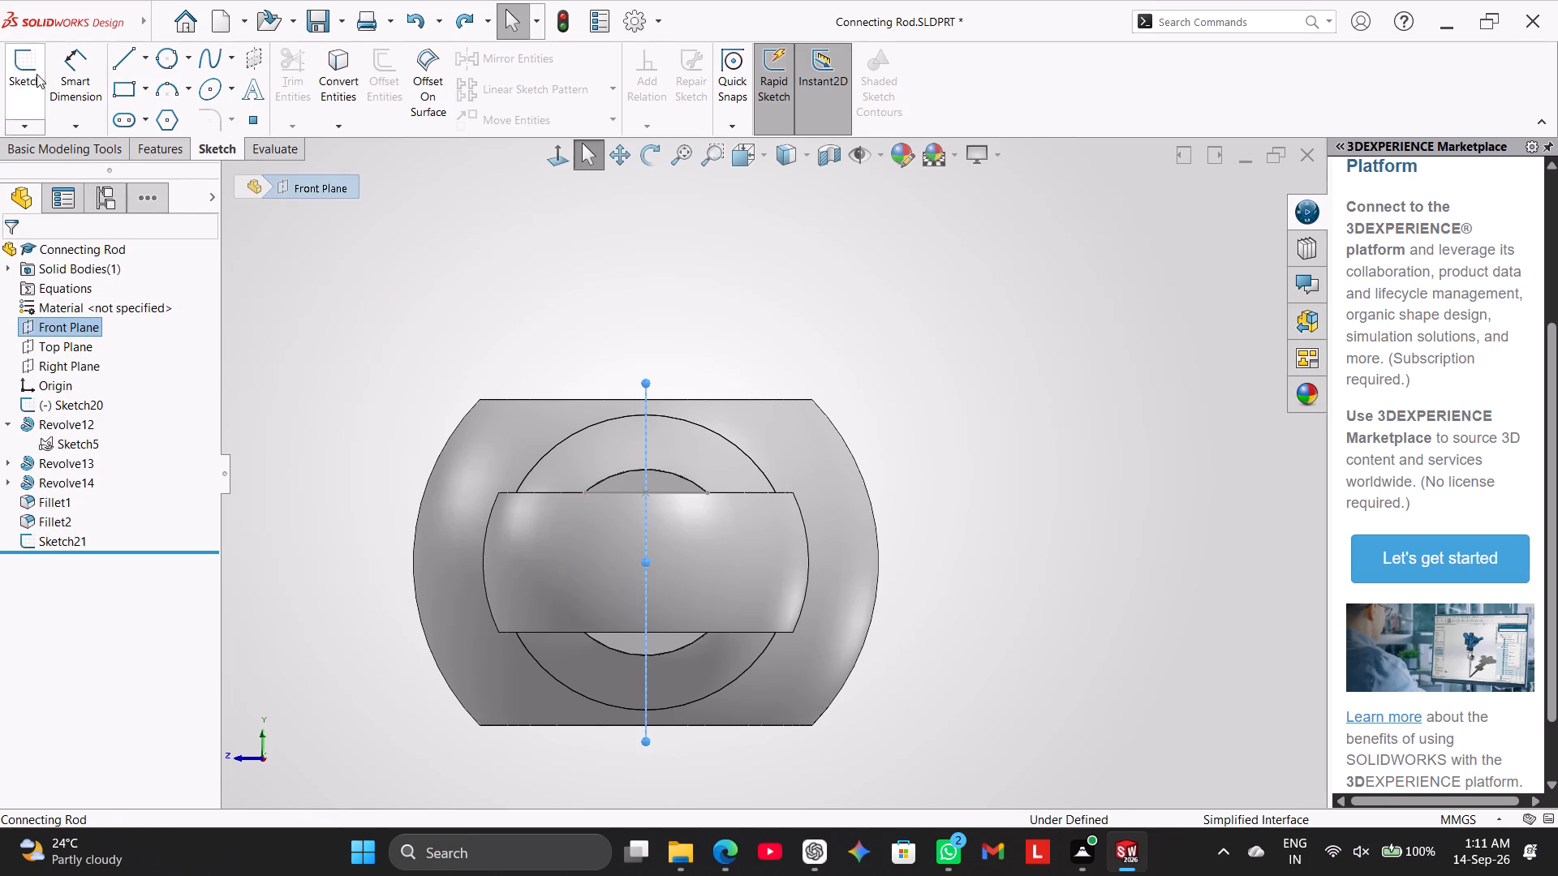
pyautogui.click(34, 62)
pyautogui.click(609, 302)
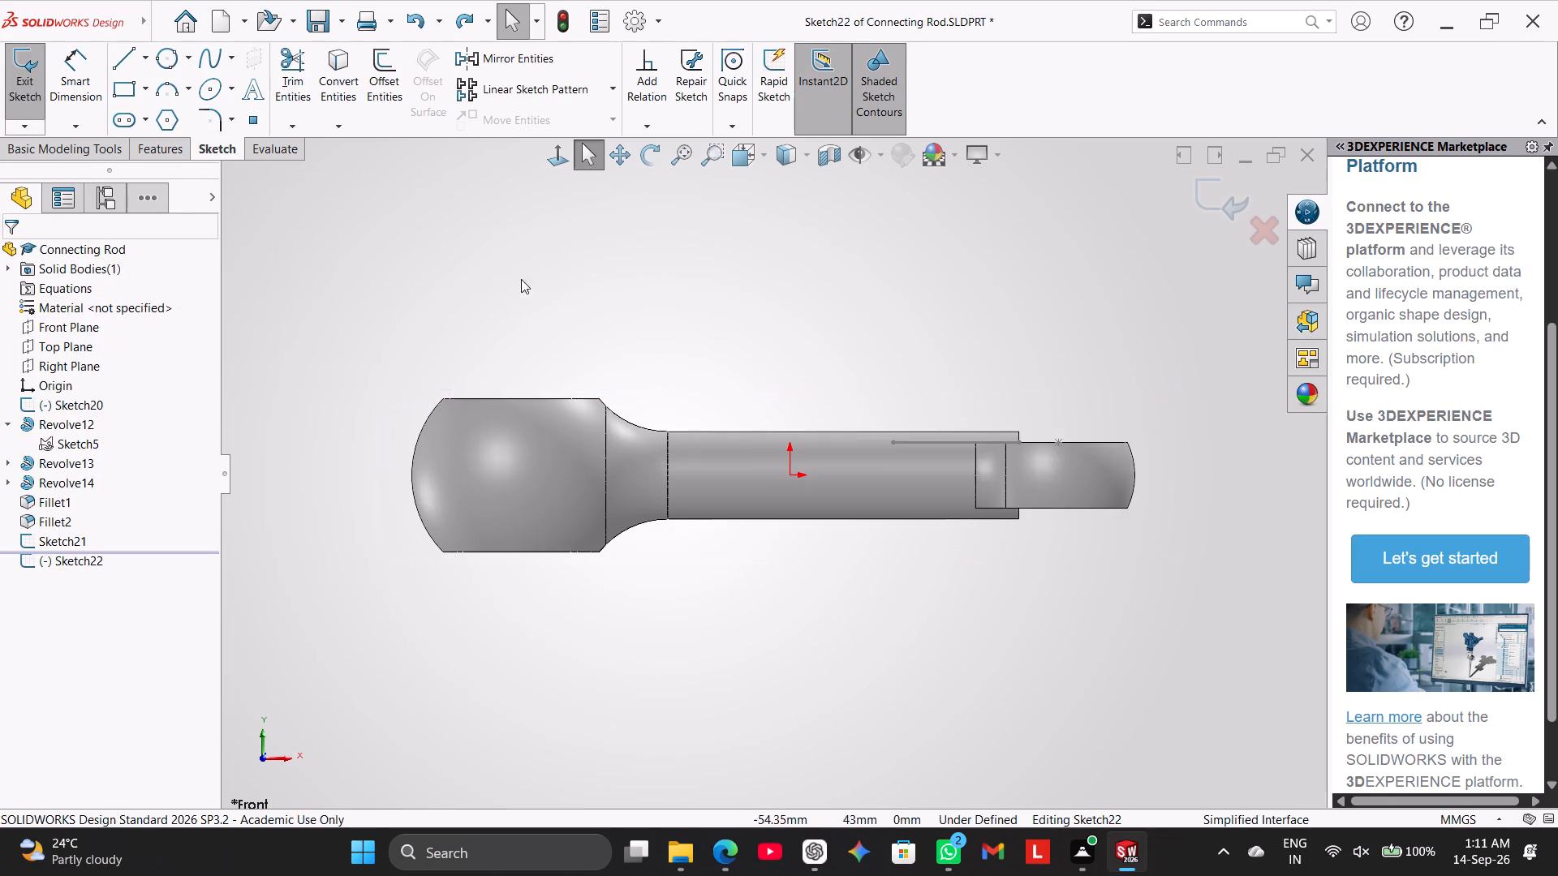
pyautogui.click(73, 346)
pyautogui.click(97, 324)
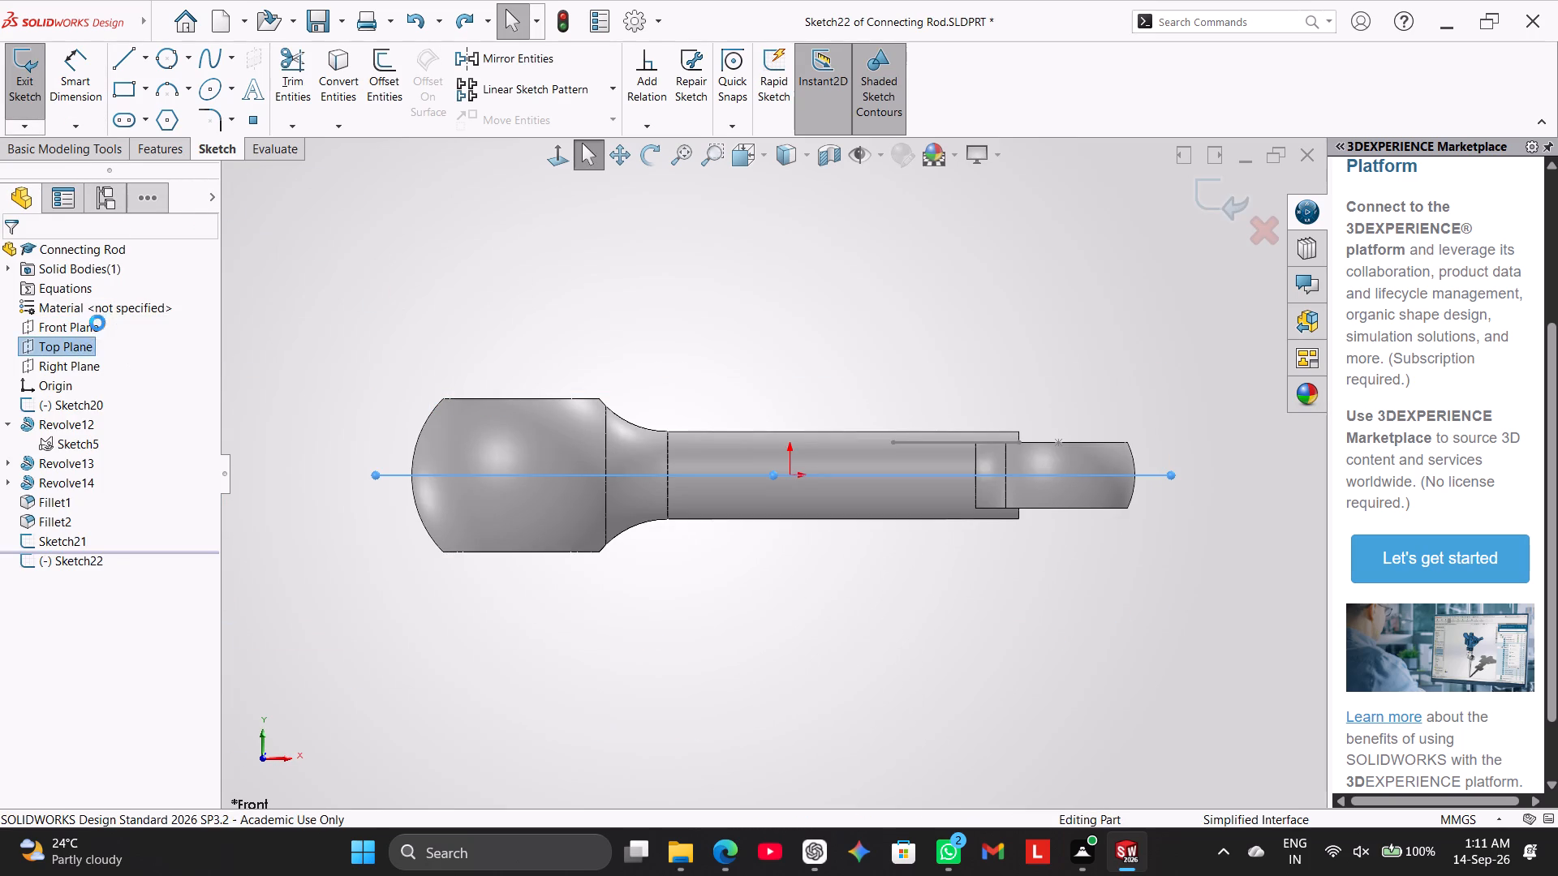
# Sketch a small corner rectangle on the Top Plane, on the shank between the large end and the origin.
pyautogui.click(82, 339)
pyautogui.click(103, 312)
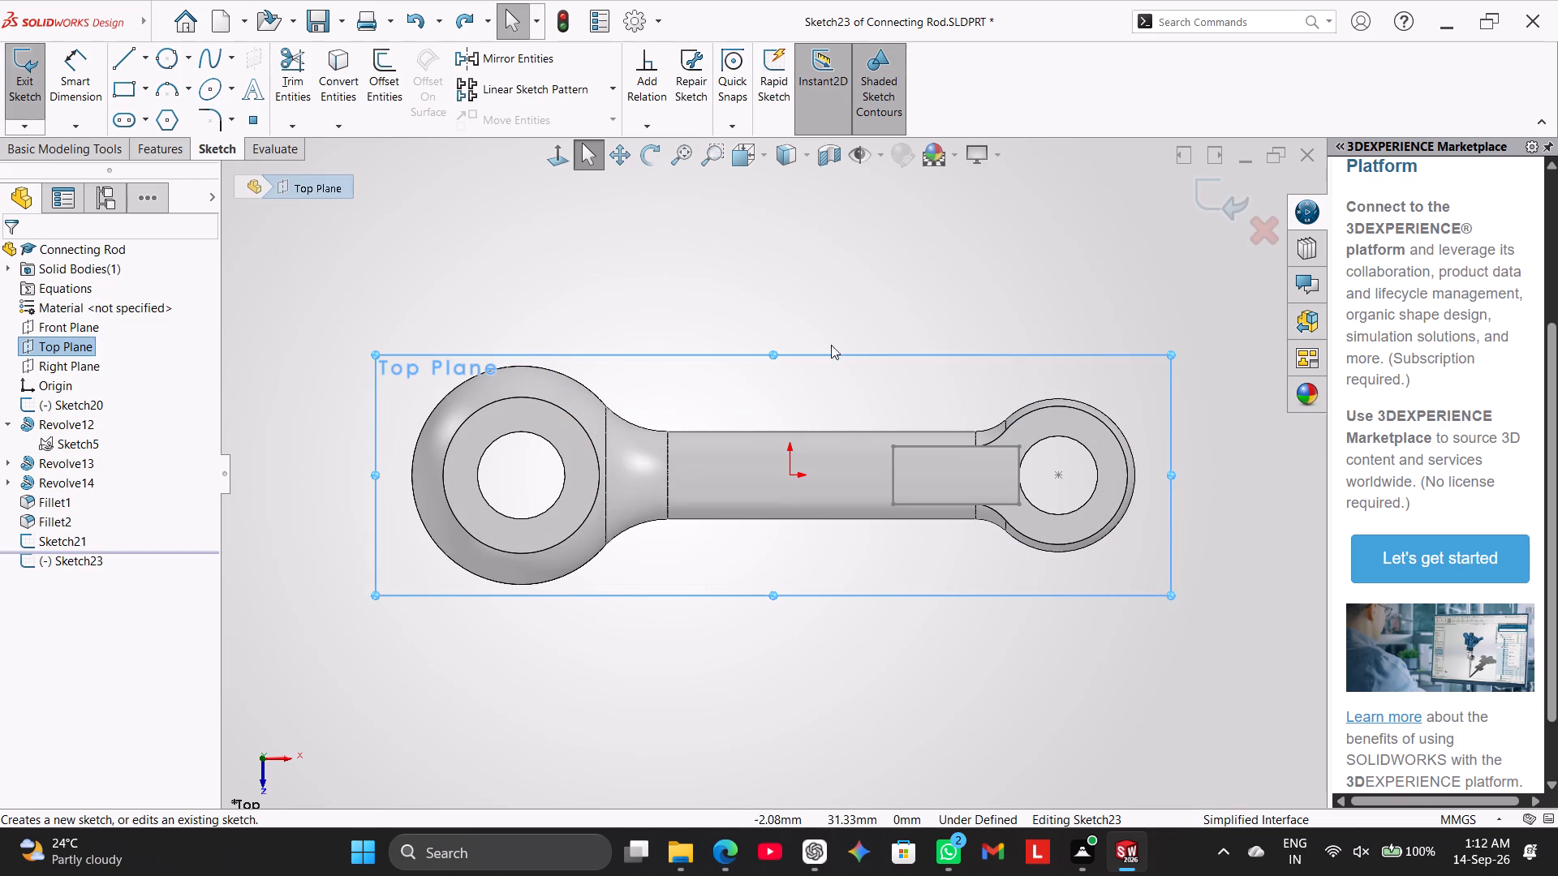
pyautogui.click(130, 84)
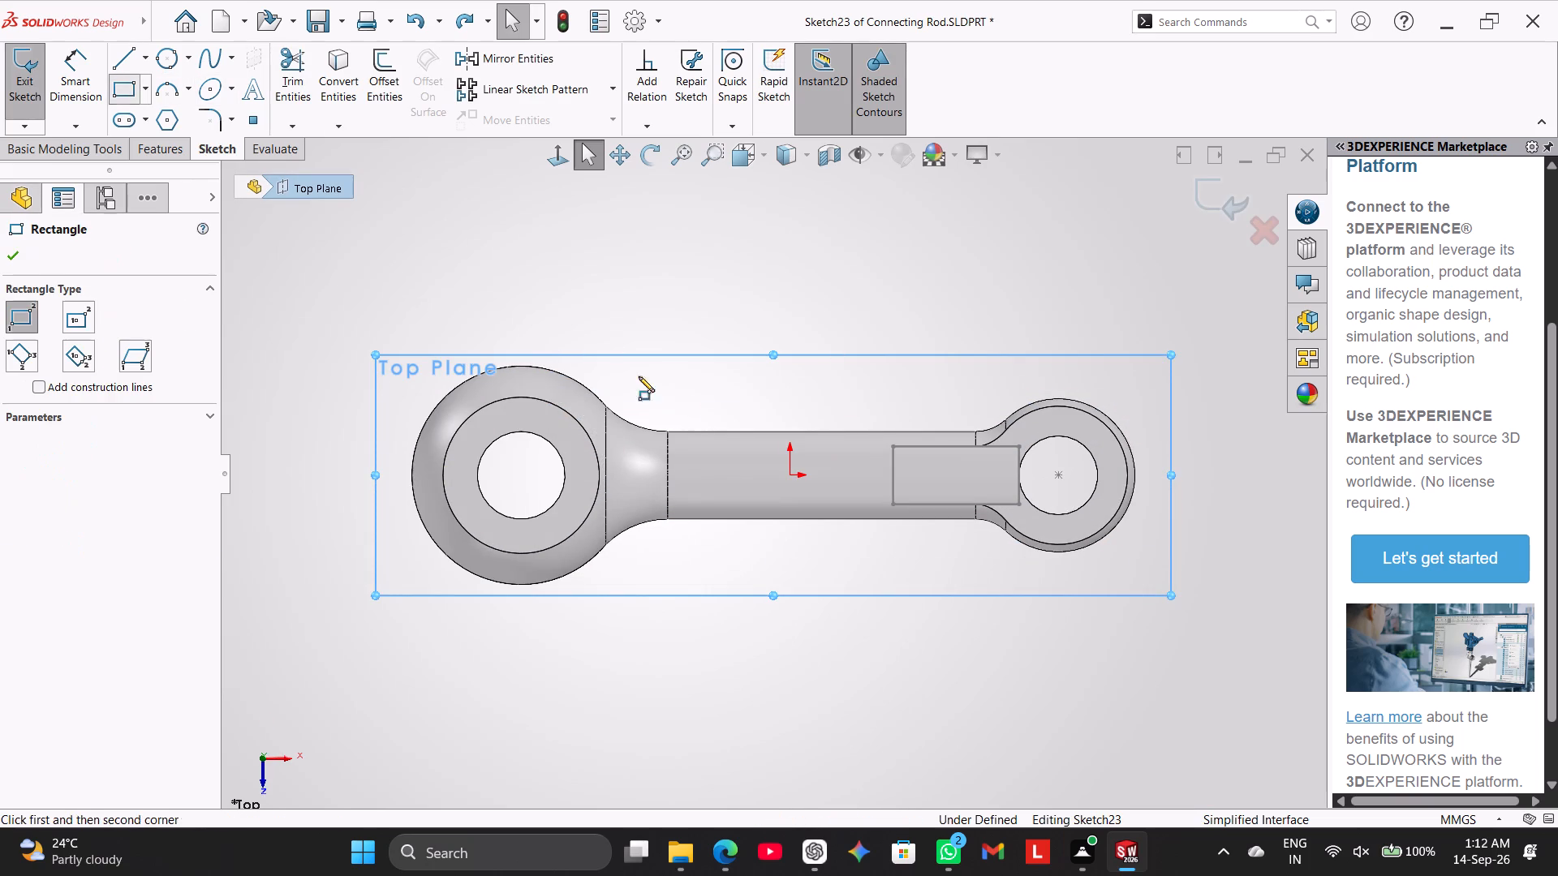
pyautogui.click(705, 463)
pyautogui.click(782, 490)
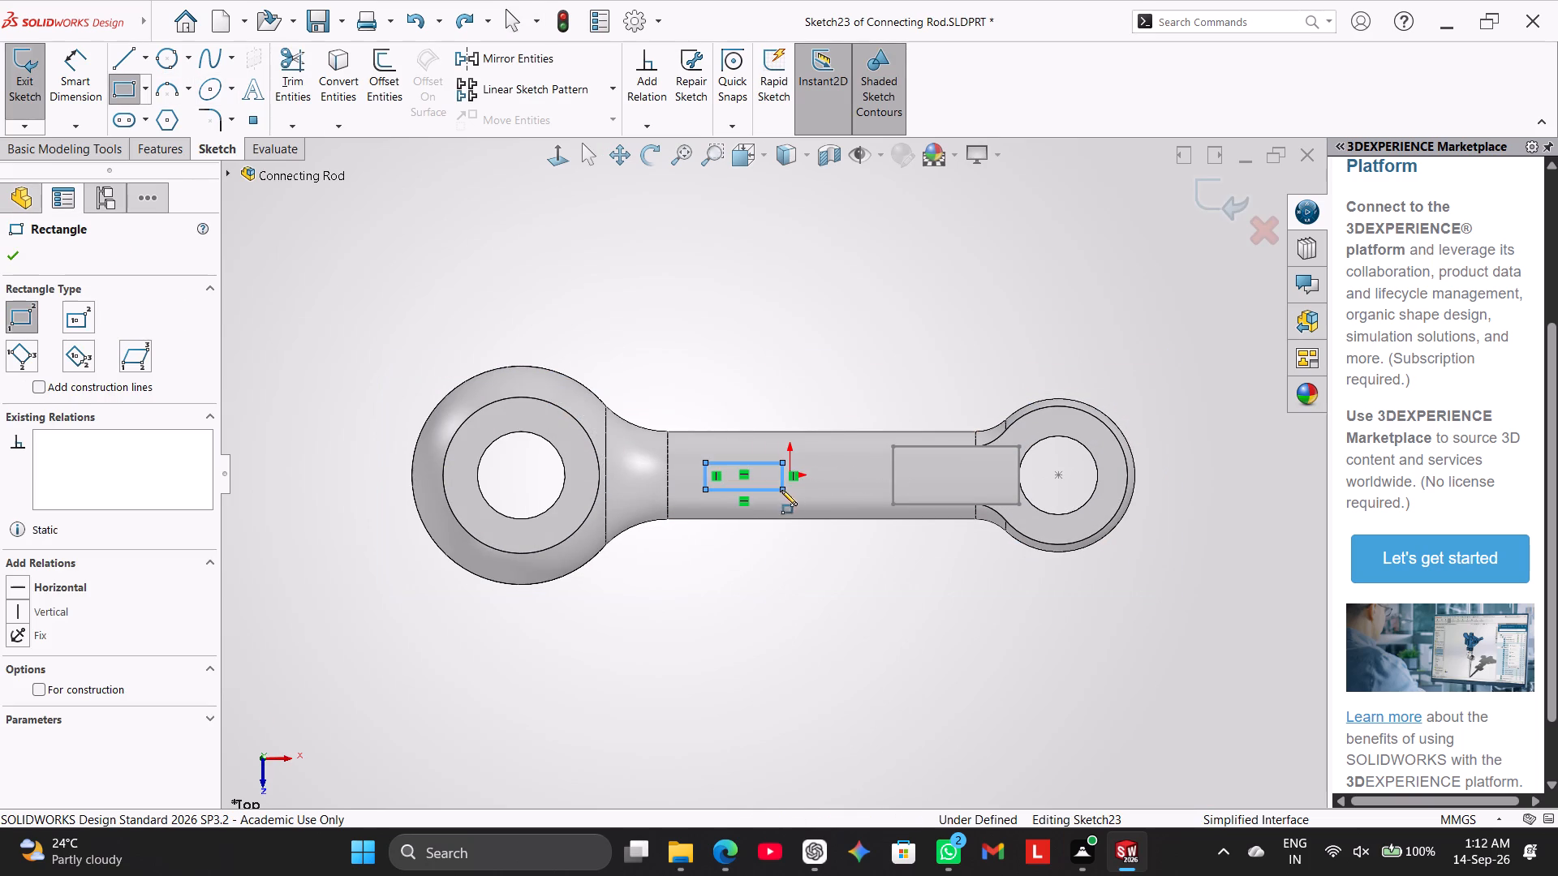
pyautogui.rightClick(705, 359)
pyautogui.click(742, 376)
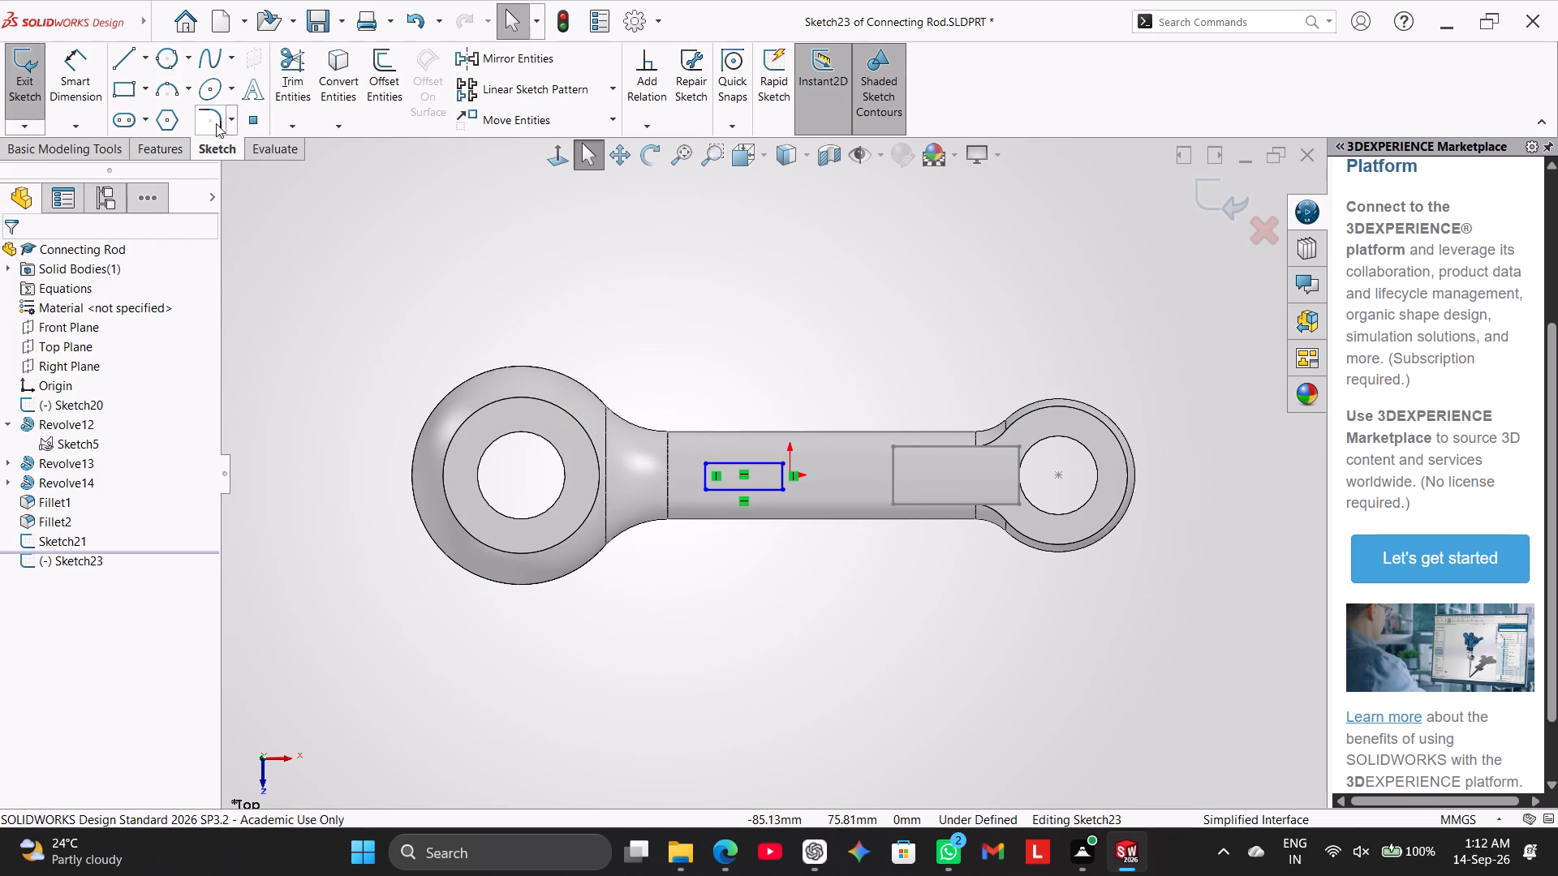
# Cut the small shank rectangle with a Blind Extruded Cut 21 mm deep and inspect it.
pyautogui.click(179, 140)
pyautogui.click(300, 79)
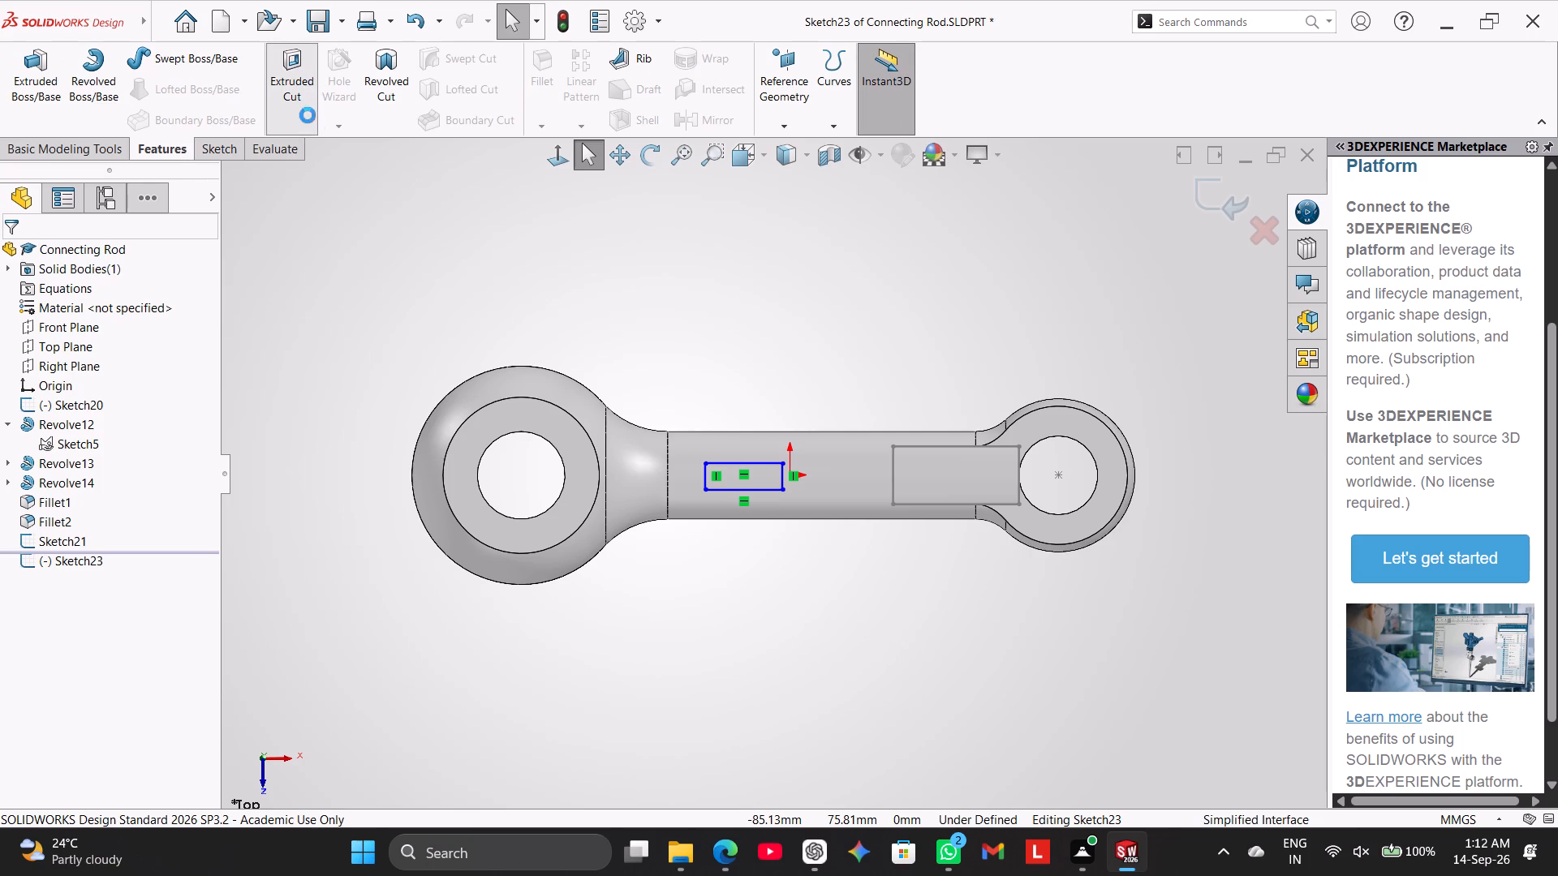
pyautogui.moveTo(725, 582); pyautogui.dragTo(718, 423, button='middle')
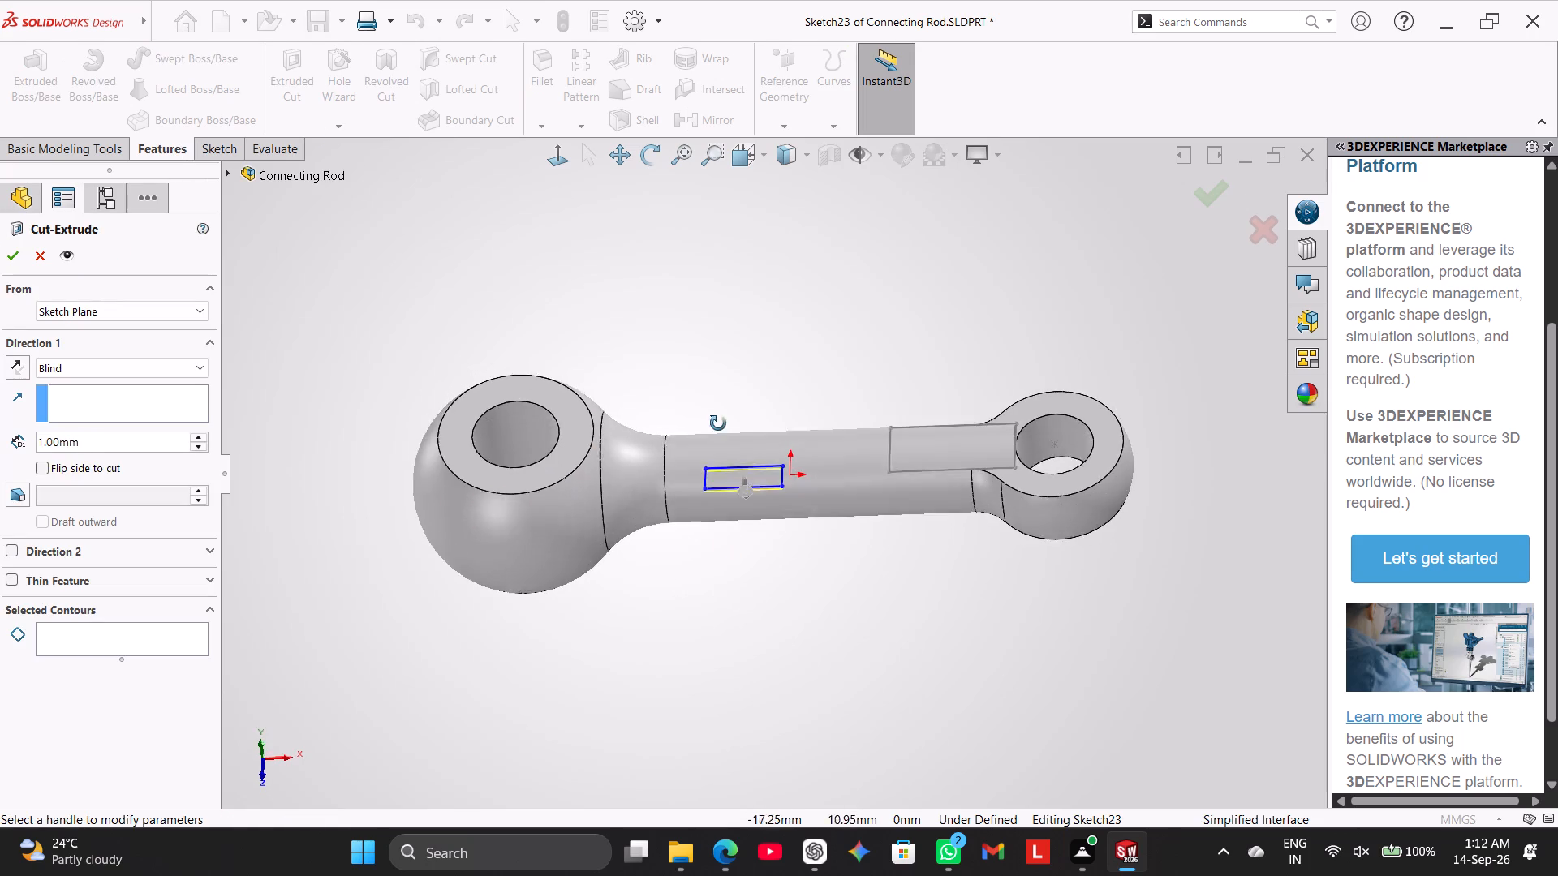
pyautogui.moveTo(718, 423); pyautogui.dragTo(722, 408, button='middle')
pyautogui.tripleClick(198, 442)
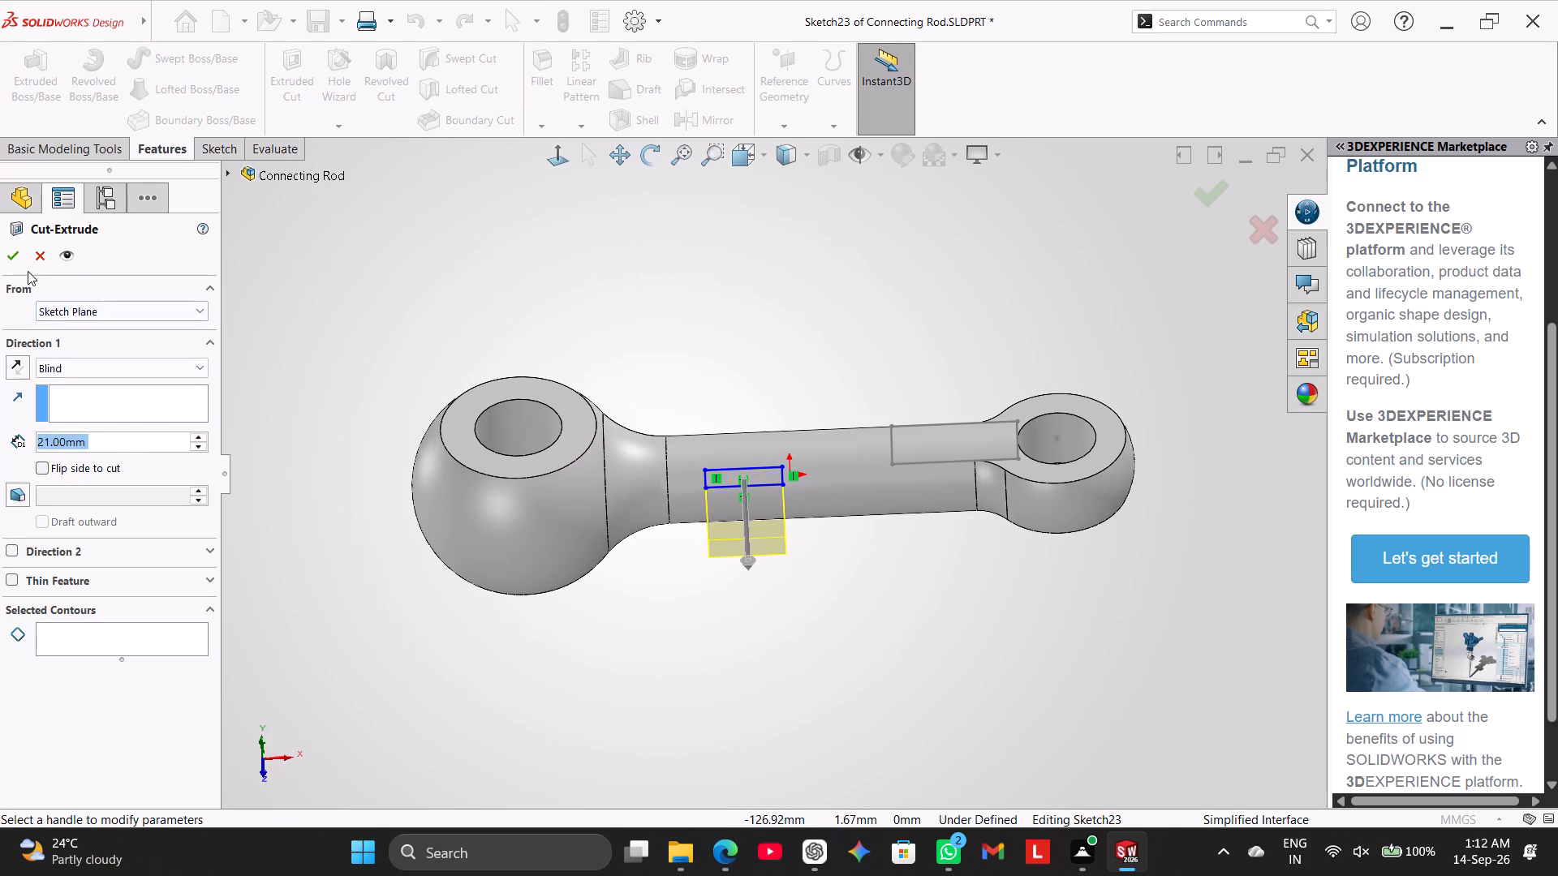
pyautogui.click(20, 249)
pyautogui.moveTo(791, 344); pyautogui.dragTo(811, 457, button='middle')
pyautogui.scroll(-1, 810, 458)
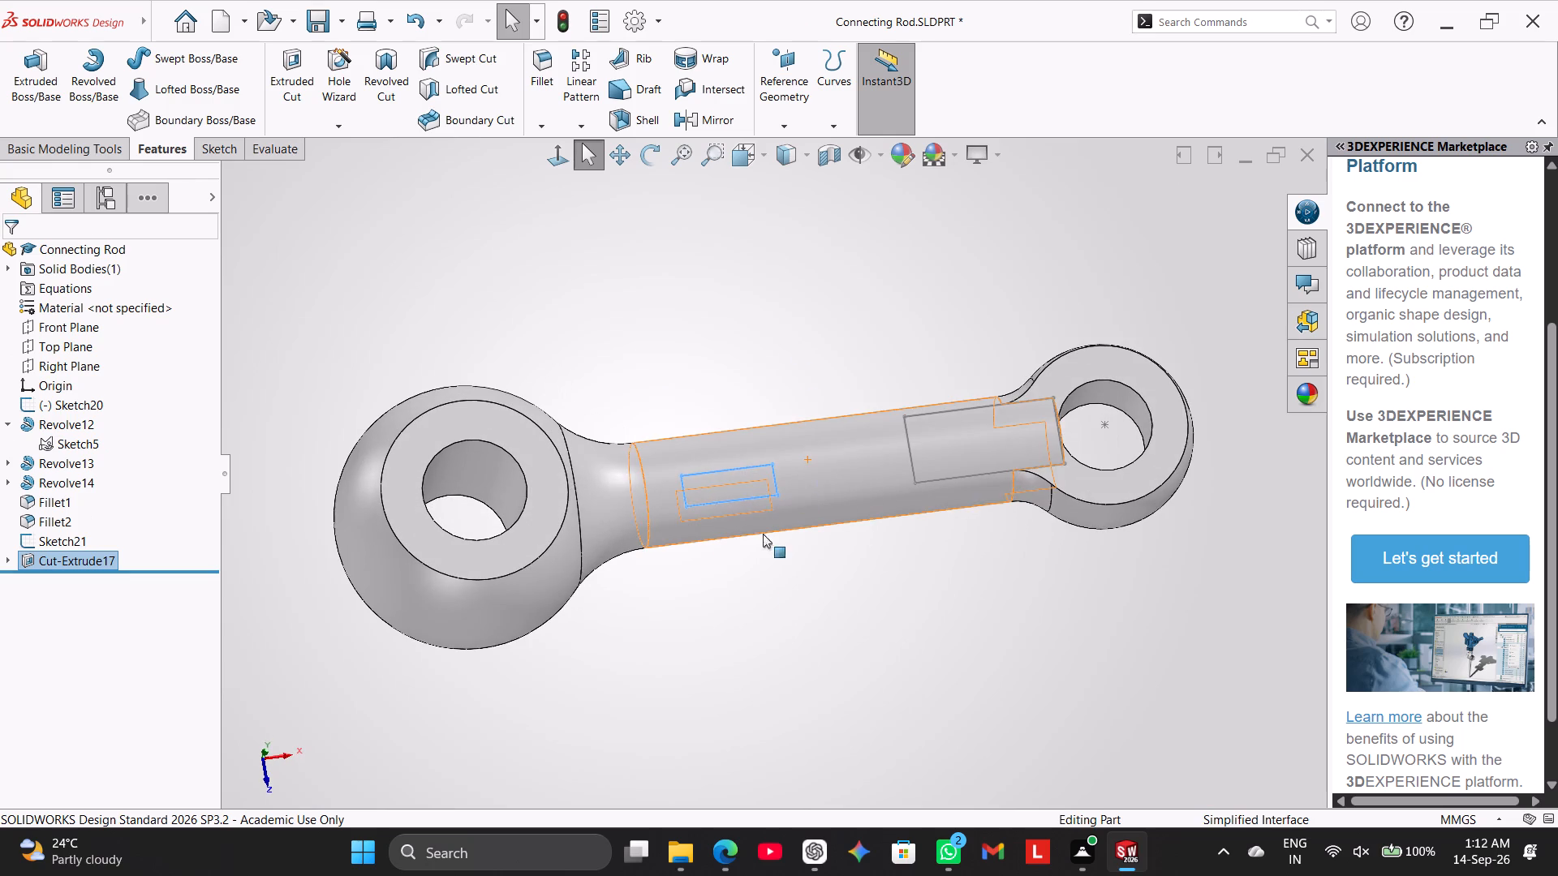
pyautogui.click(749, 590)
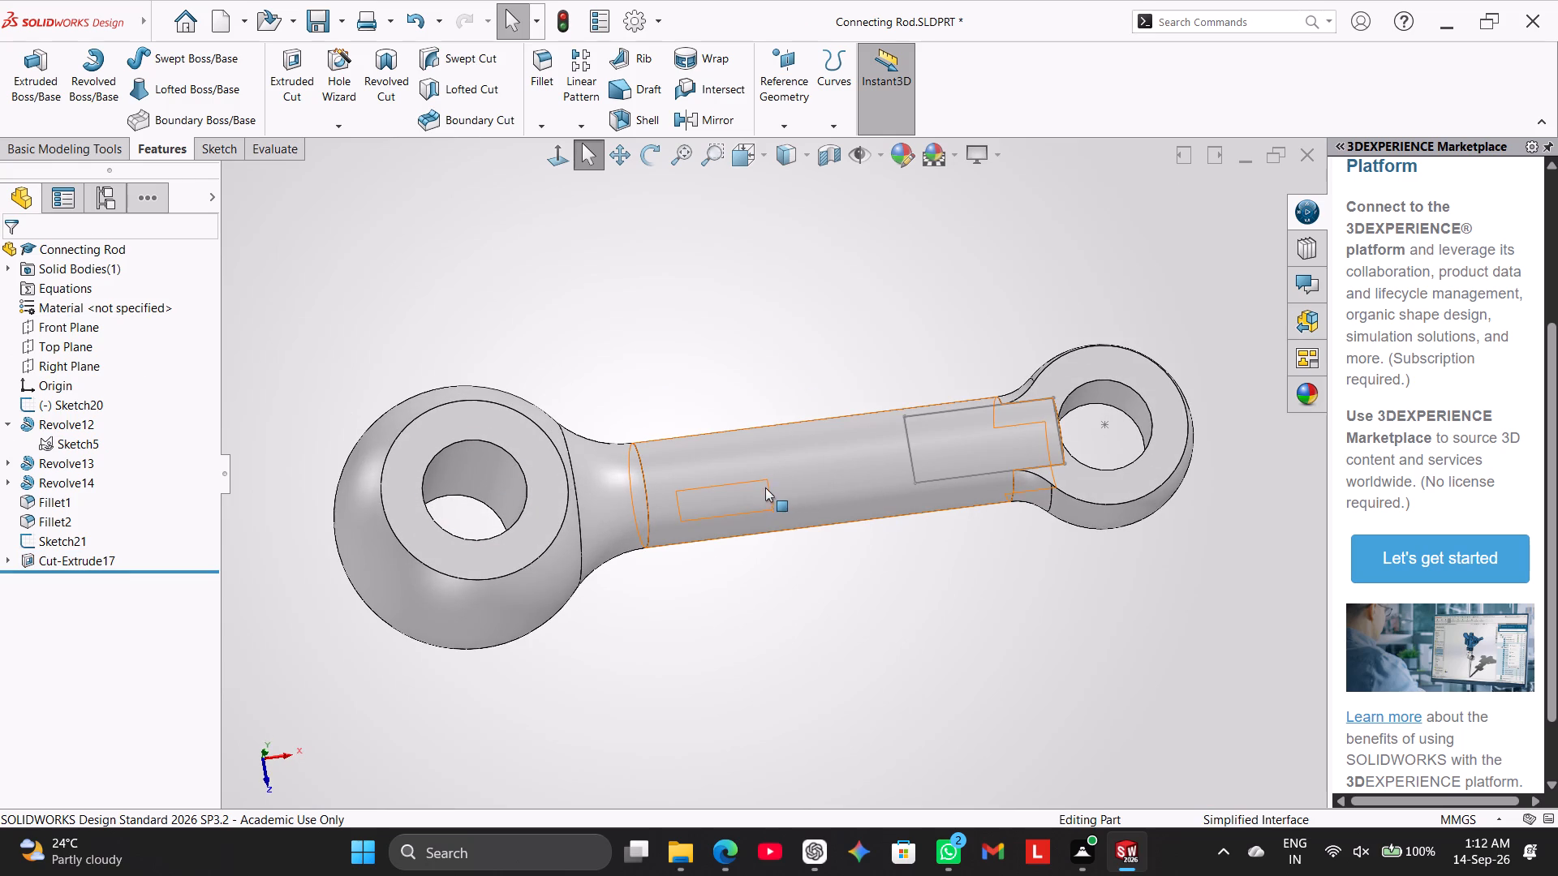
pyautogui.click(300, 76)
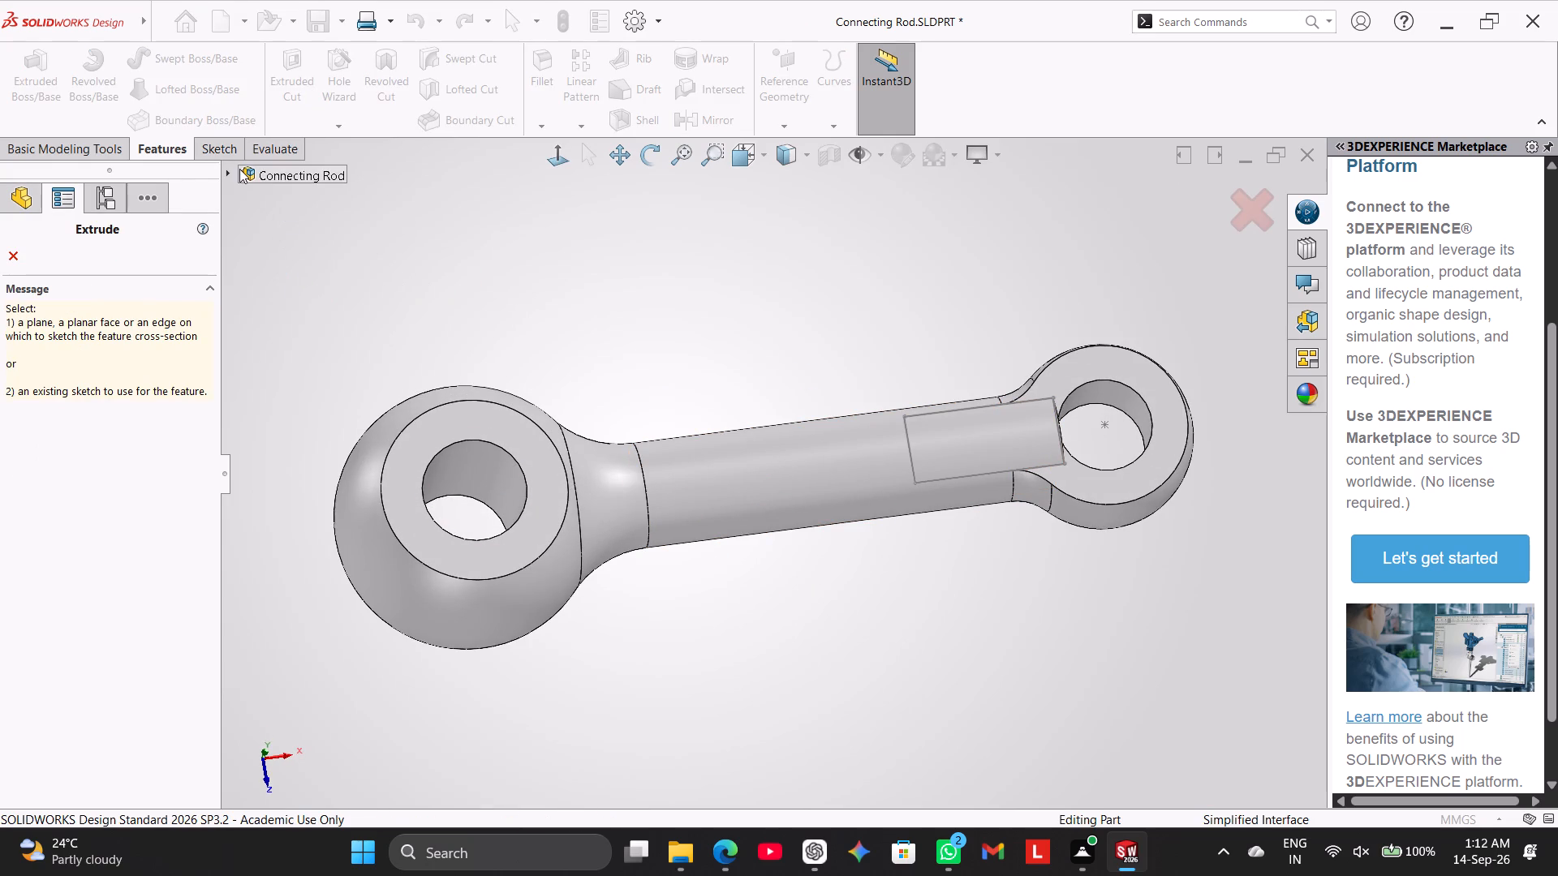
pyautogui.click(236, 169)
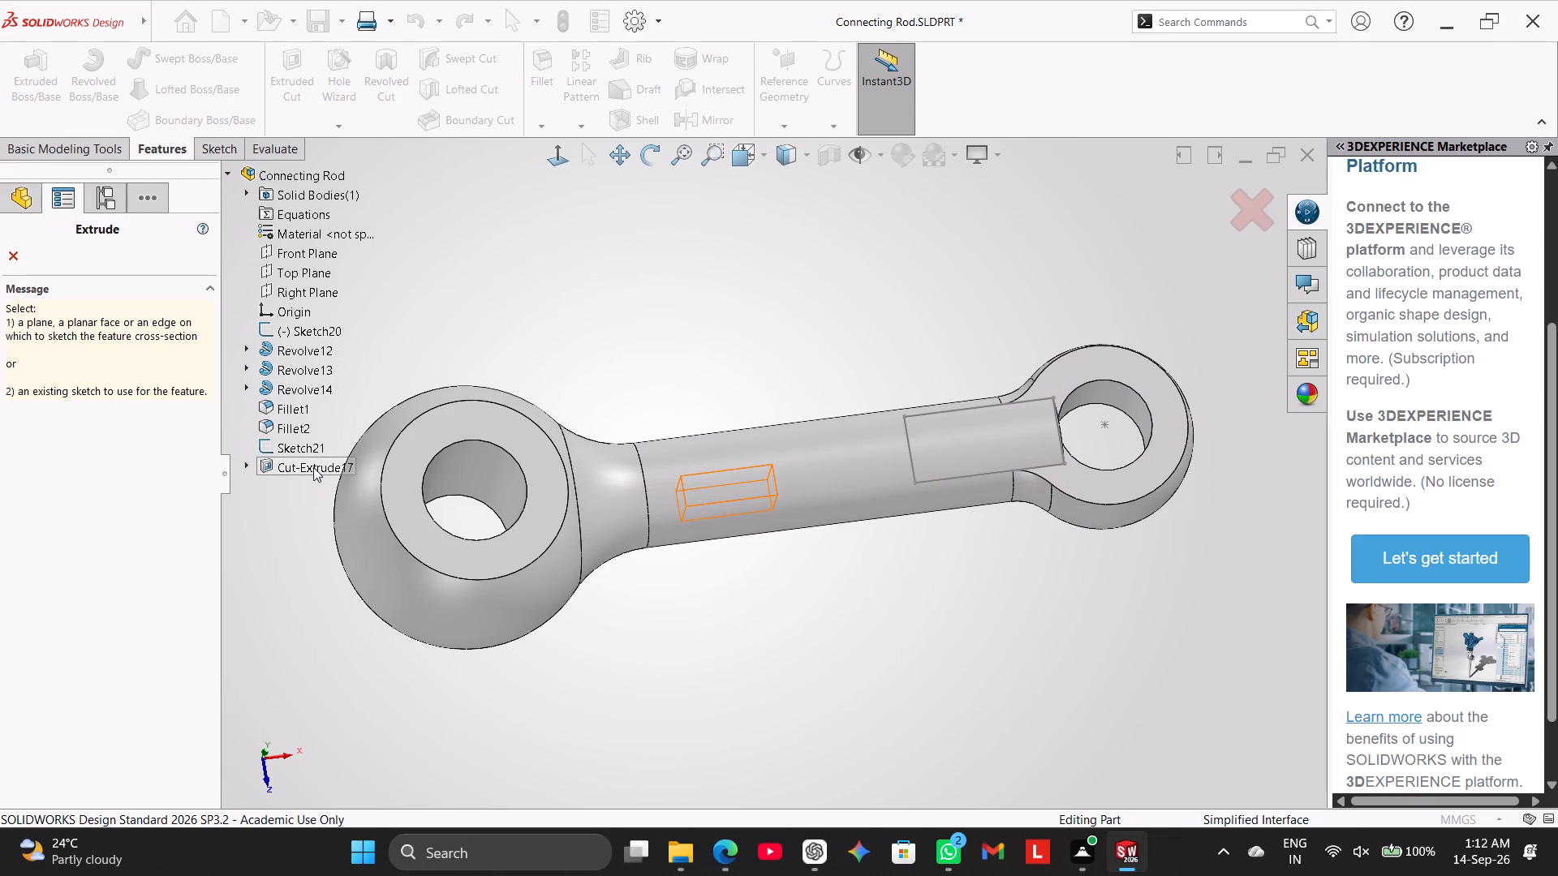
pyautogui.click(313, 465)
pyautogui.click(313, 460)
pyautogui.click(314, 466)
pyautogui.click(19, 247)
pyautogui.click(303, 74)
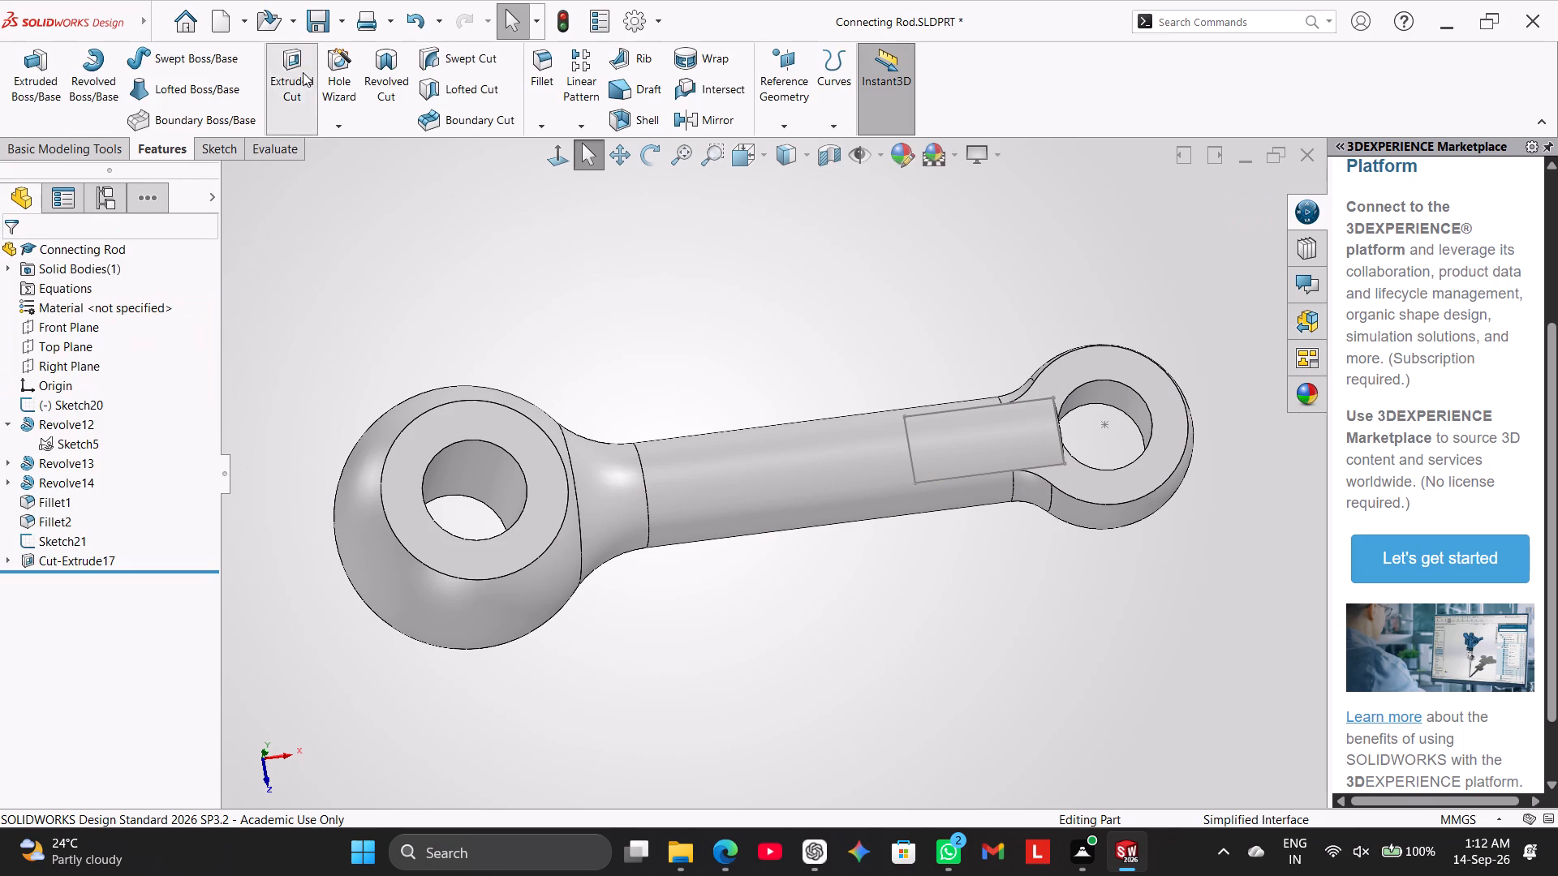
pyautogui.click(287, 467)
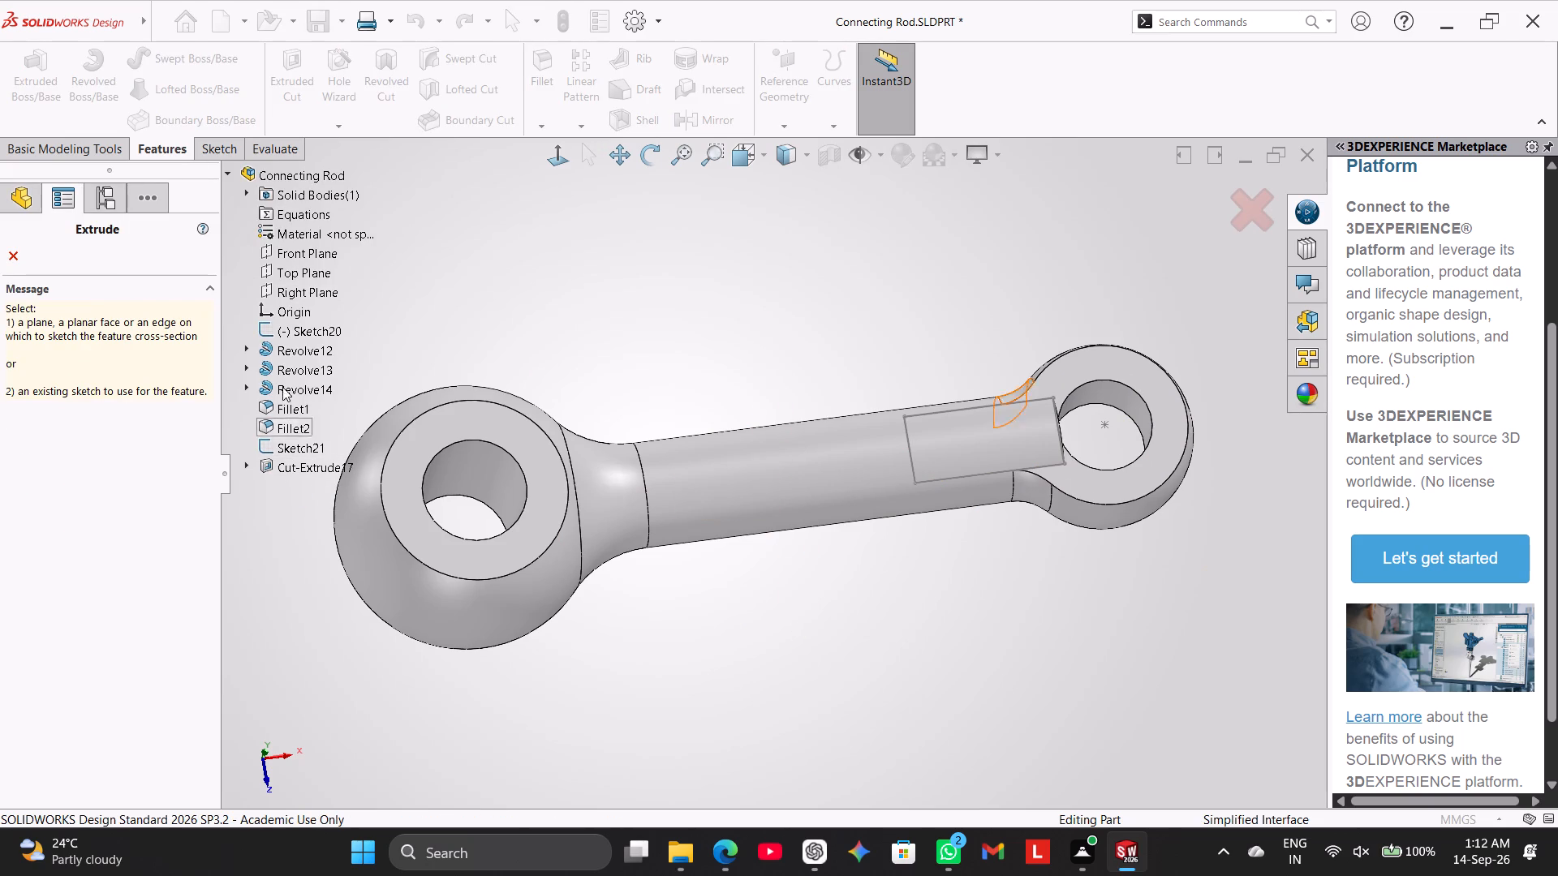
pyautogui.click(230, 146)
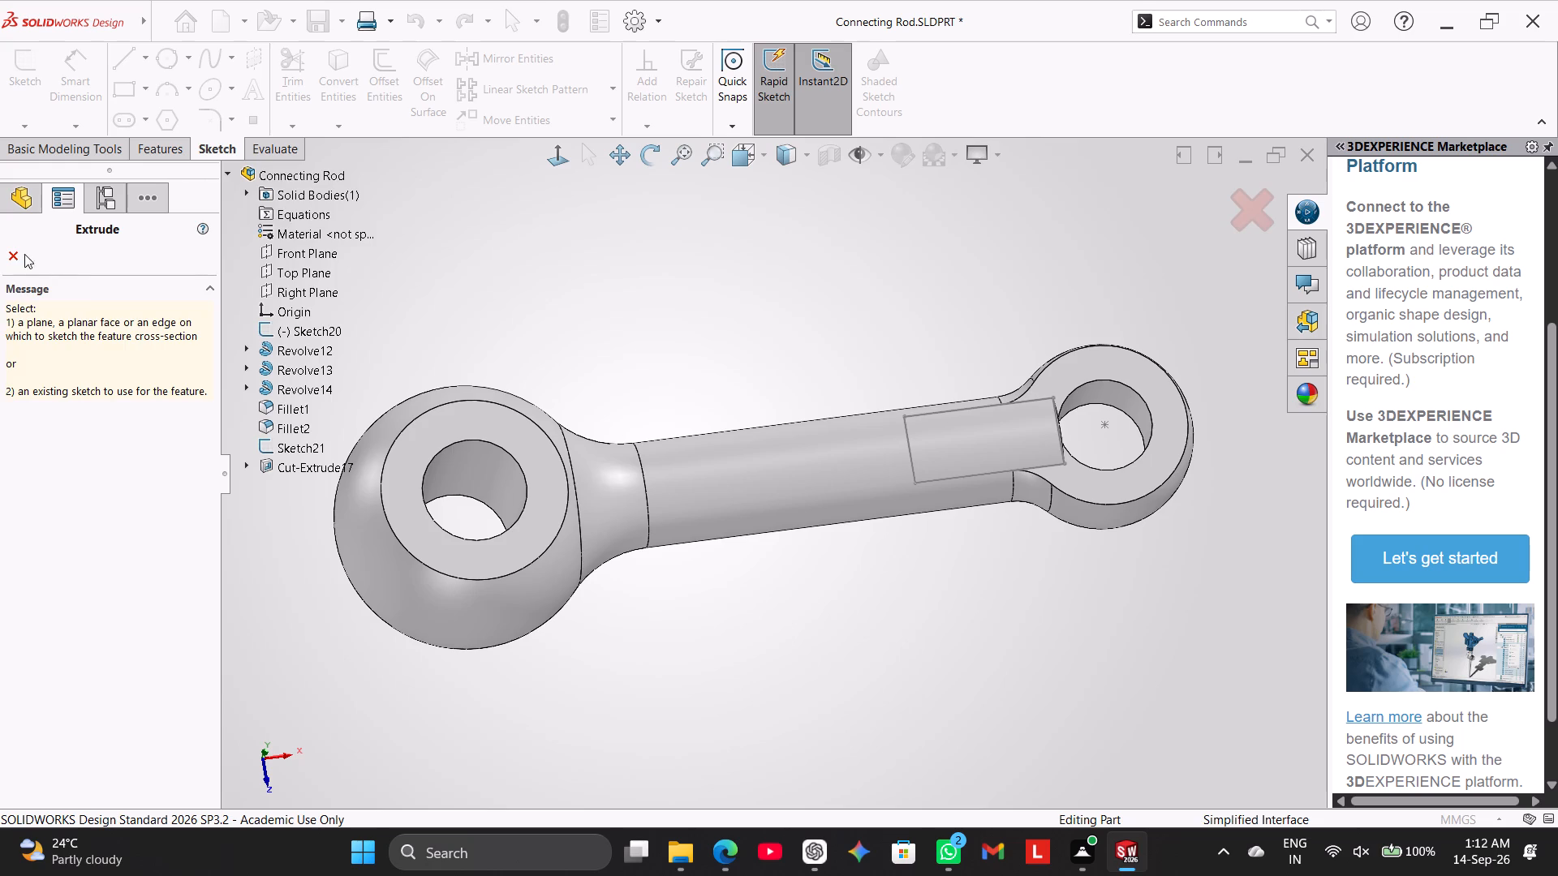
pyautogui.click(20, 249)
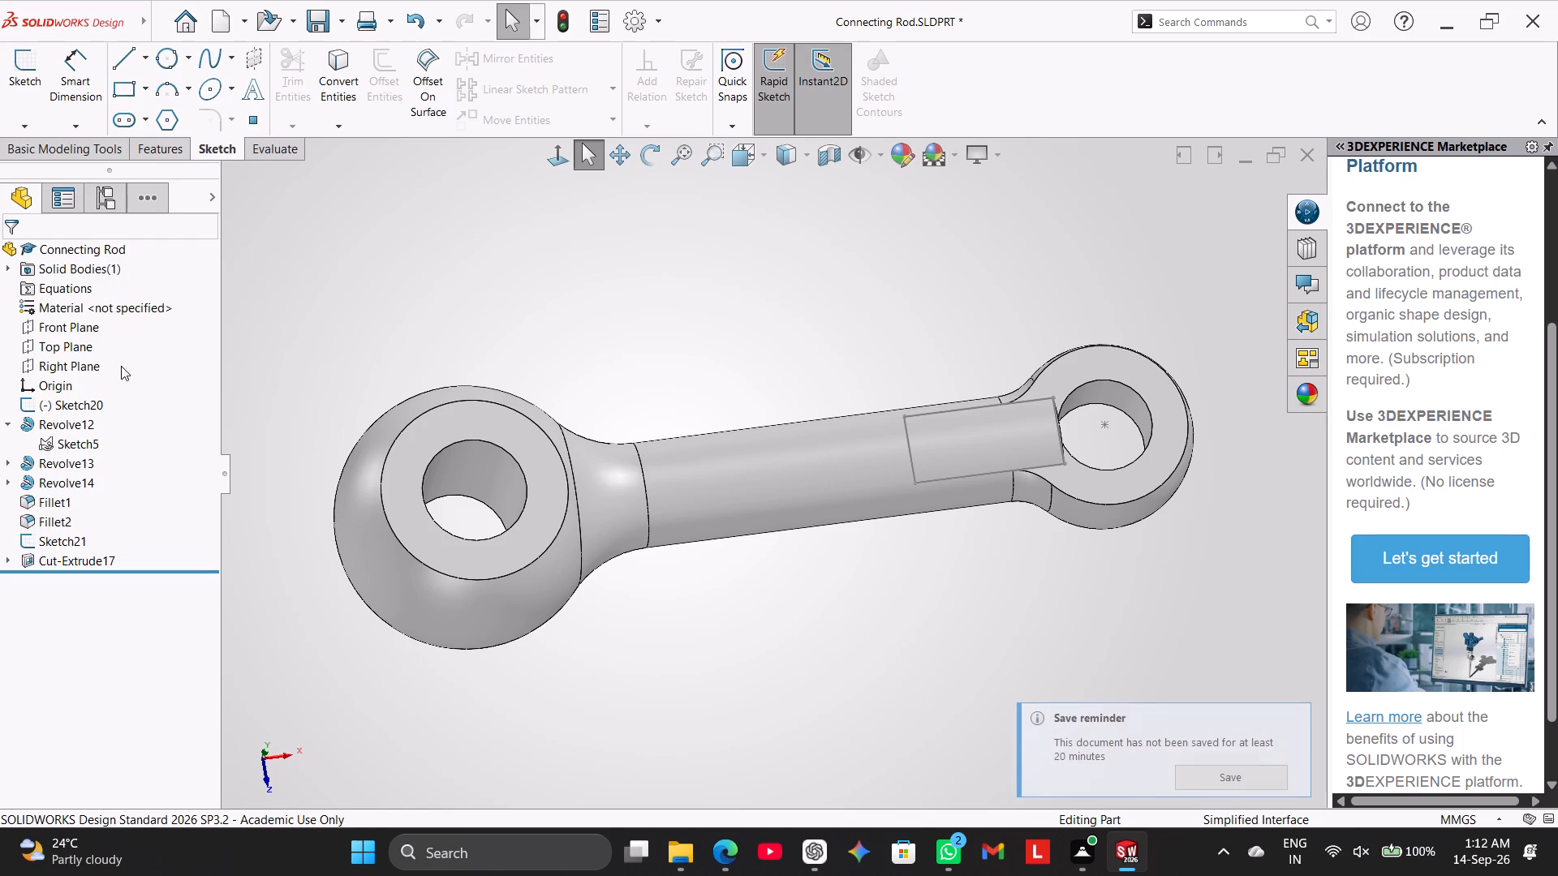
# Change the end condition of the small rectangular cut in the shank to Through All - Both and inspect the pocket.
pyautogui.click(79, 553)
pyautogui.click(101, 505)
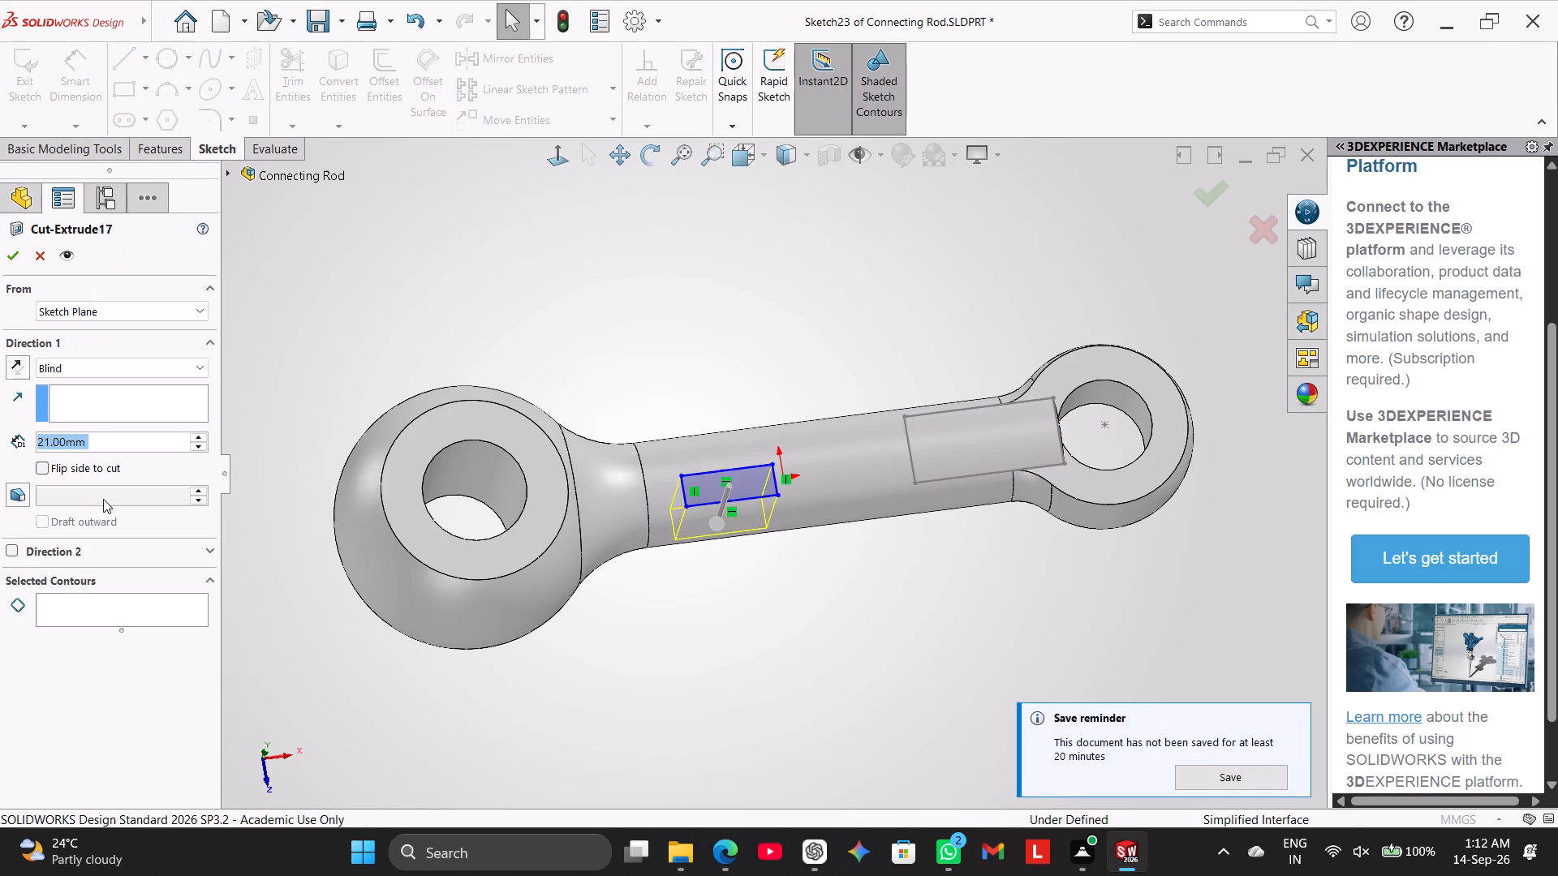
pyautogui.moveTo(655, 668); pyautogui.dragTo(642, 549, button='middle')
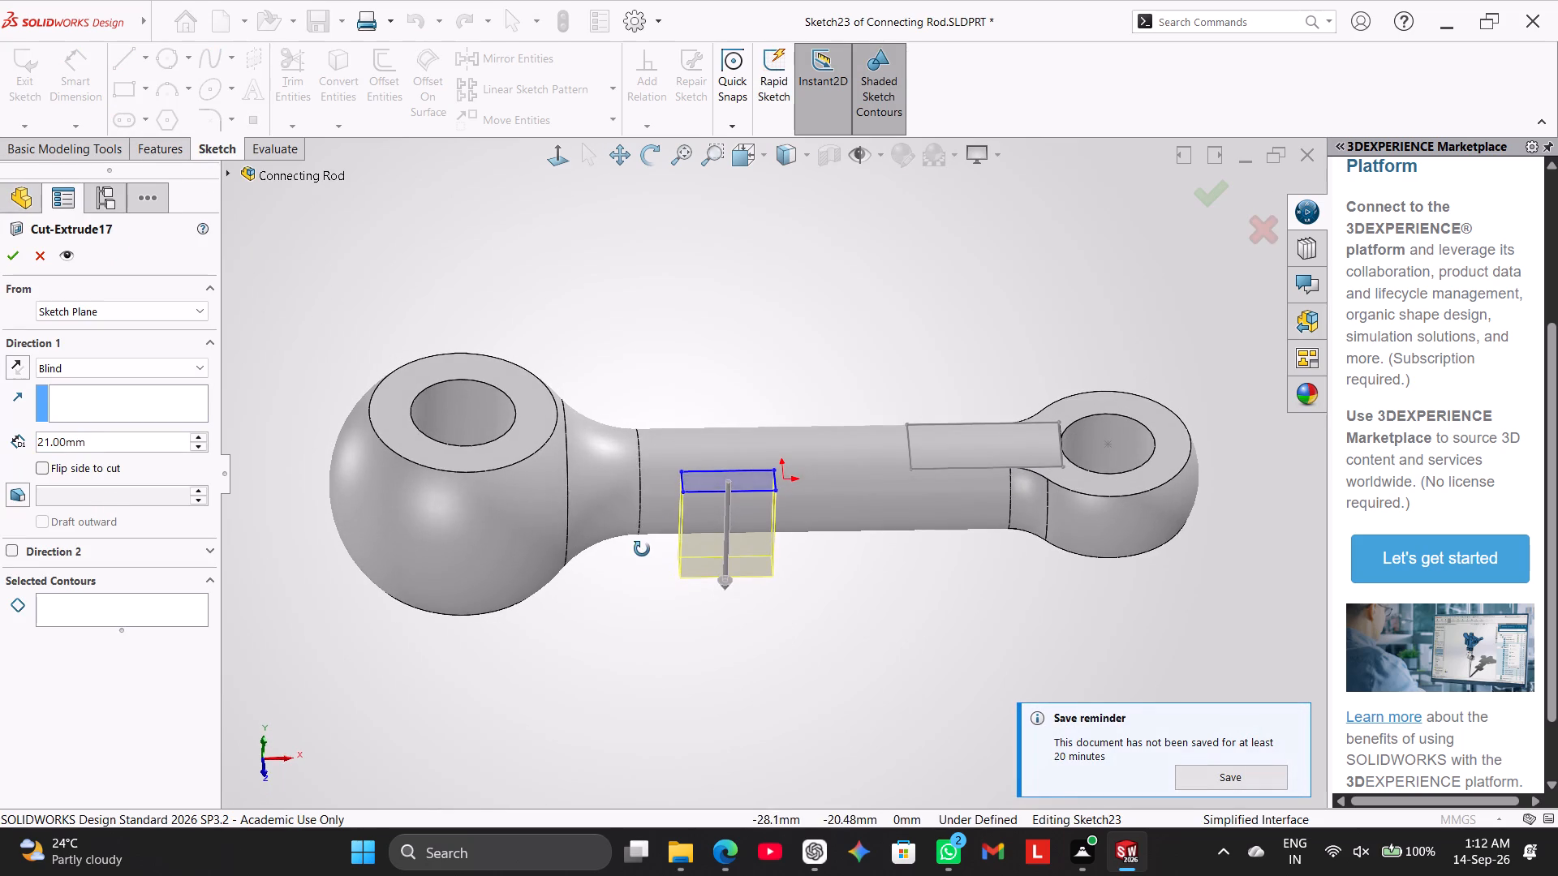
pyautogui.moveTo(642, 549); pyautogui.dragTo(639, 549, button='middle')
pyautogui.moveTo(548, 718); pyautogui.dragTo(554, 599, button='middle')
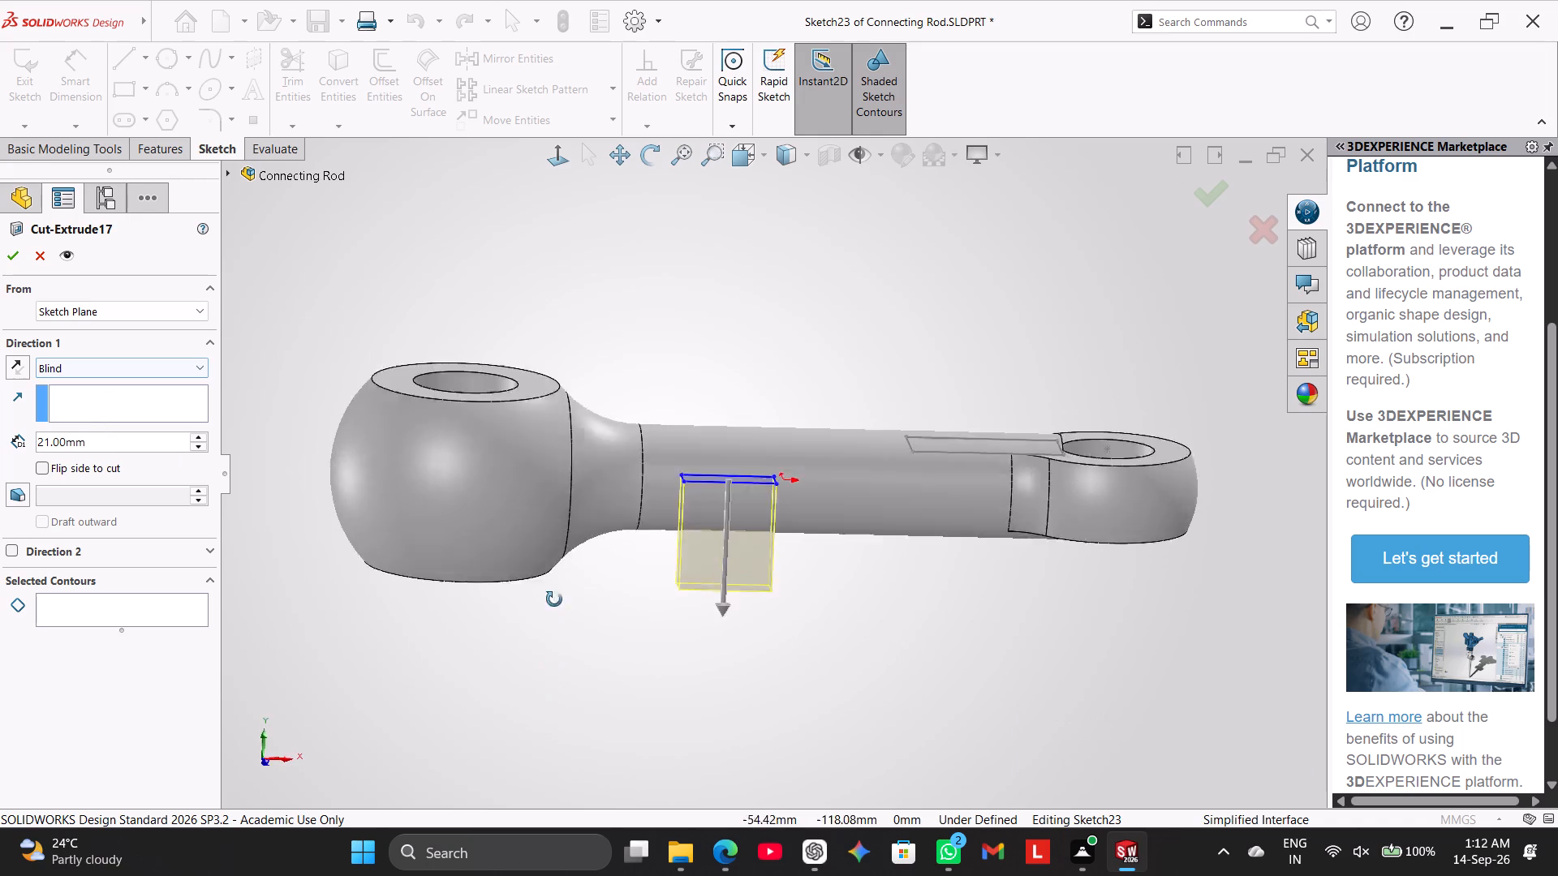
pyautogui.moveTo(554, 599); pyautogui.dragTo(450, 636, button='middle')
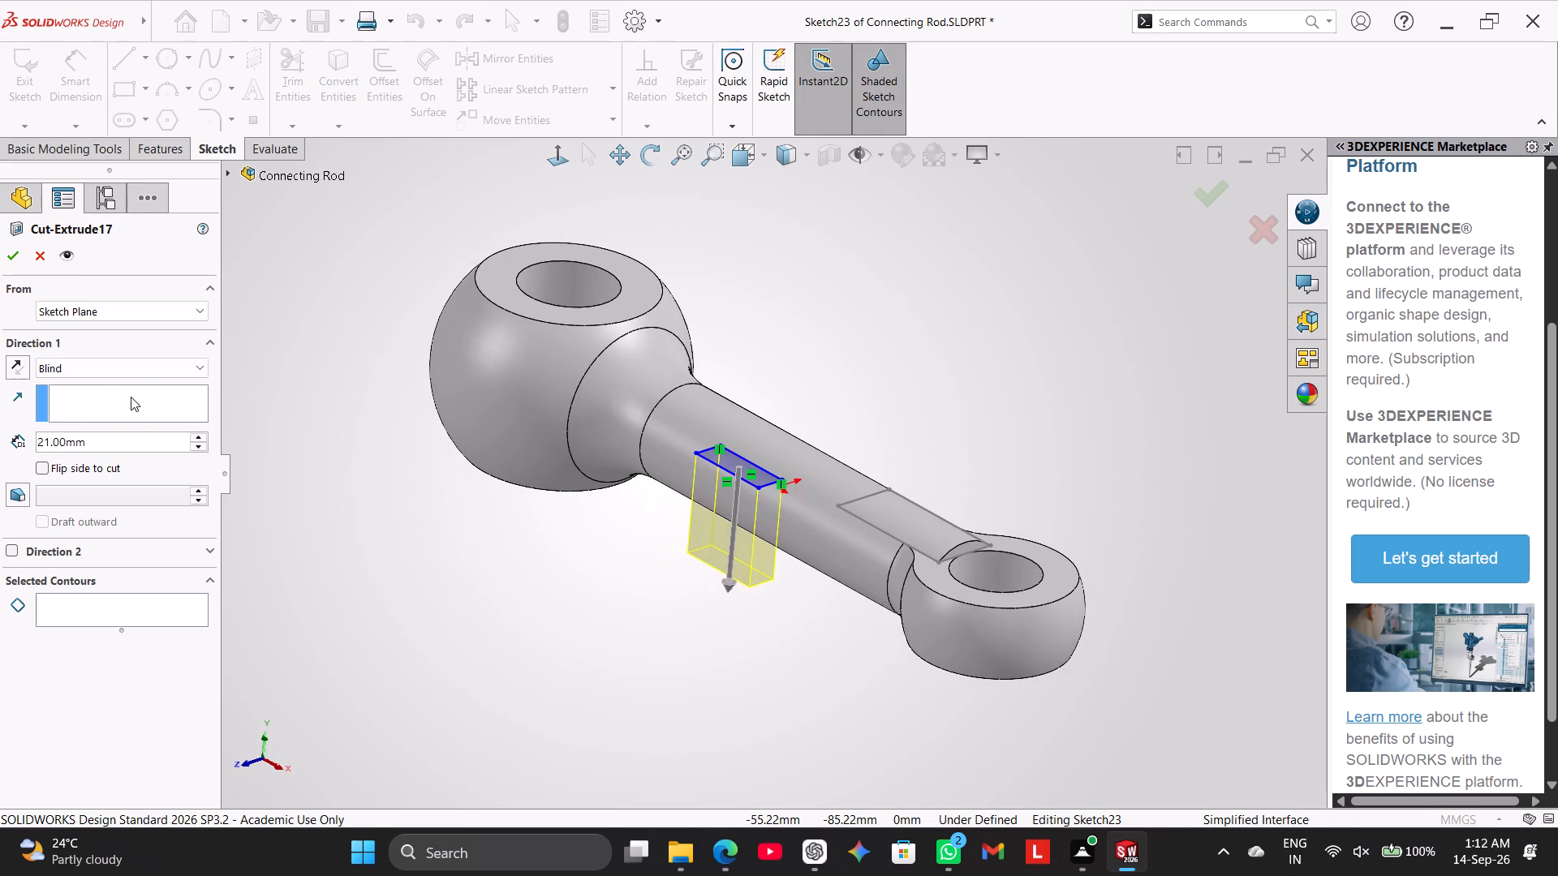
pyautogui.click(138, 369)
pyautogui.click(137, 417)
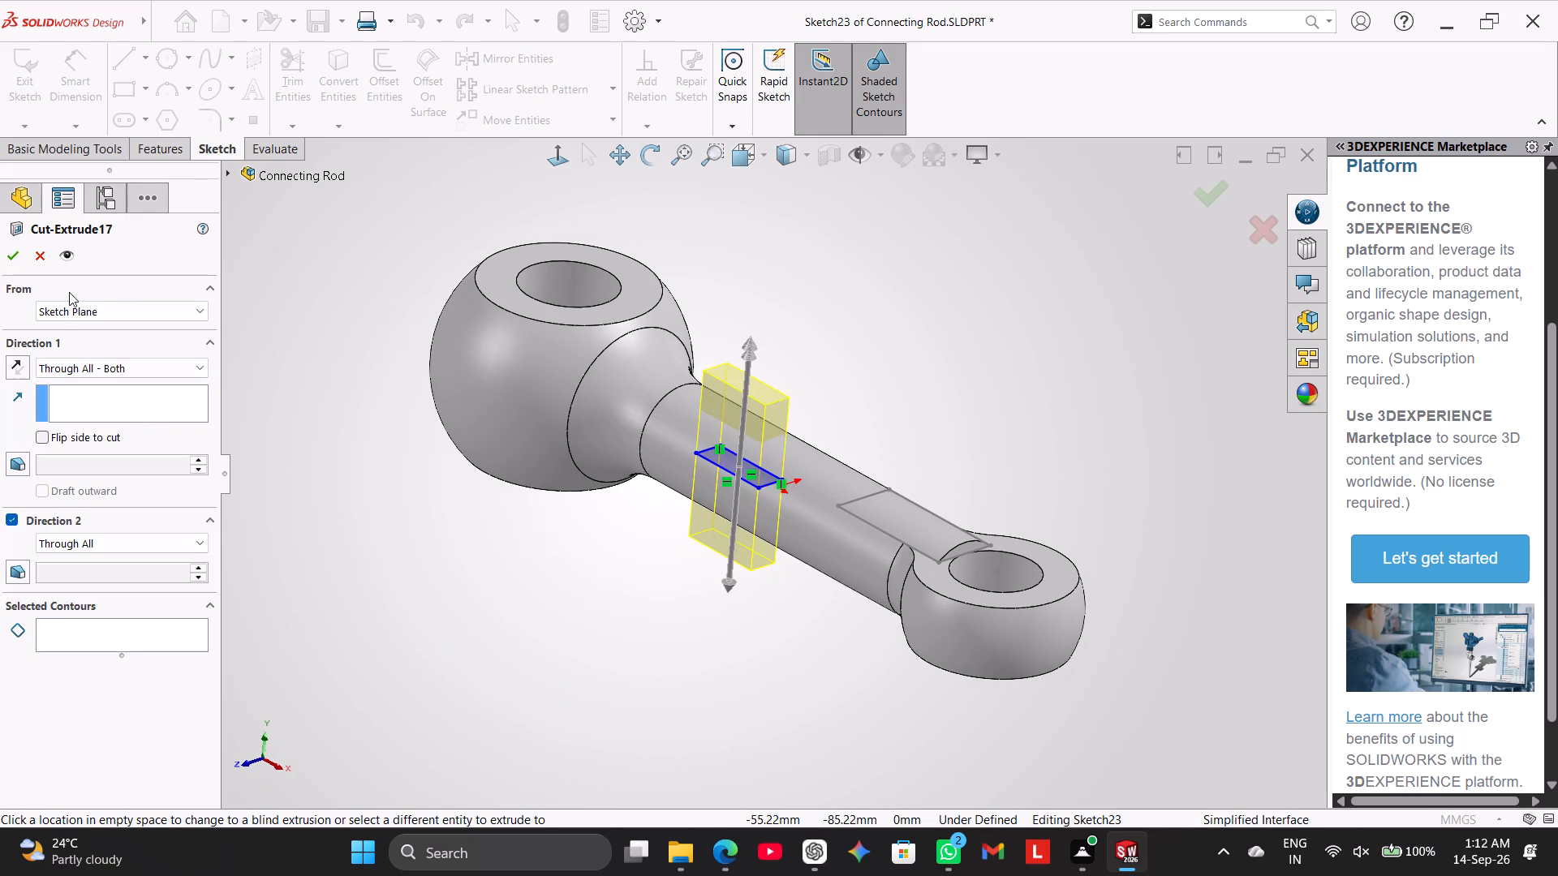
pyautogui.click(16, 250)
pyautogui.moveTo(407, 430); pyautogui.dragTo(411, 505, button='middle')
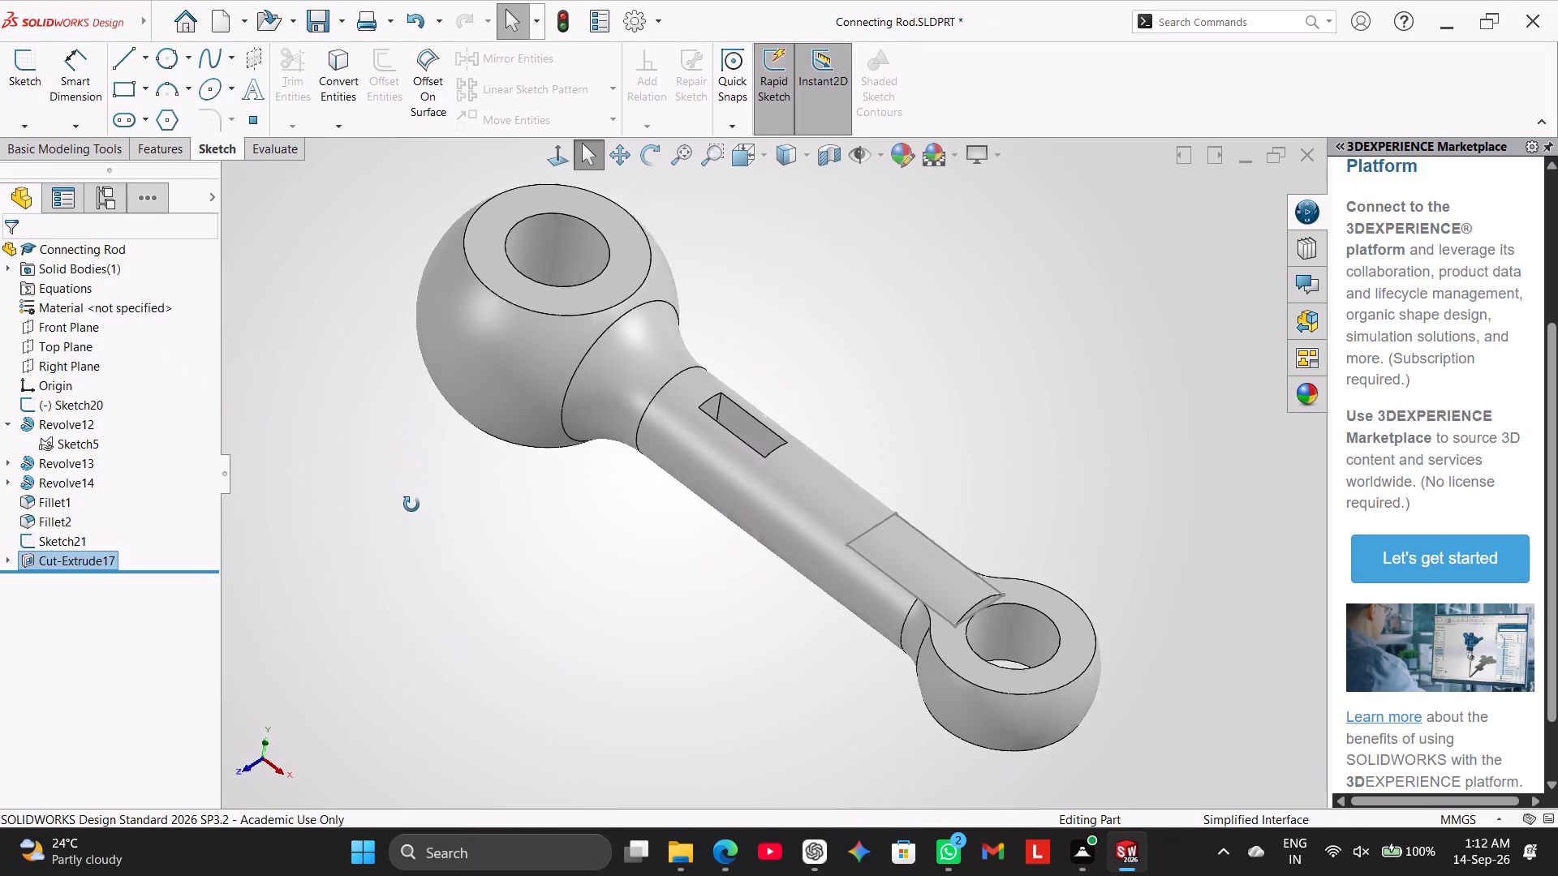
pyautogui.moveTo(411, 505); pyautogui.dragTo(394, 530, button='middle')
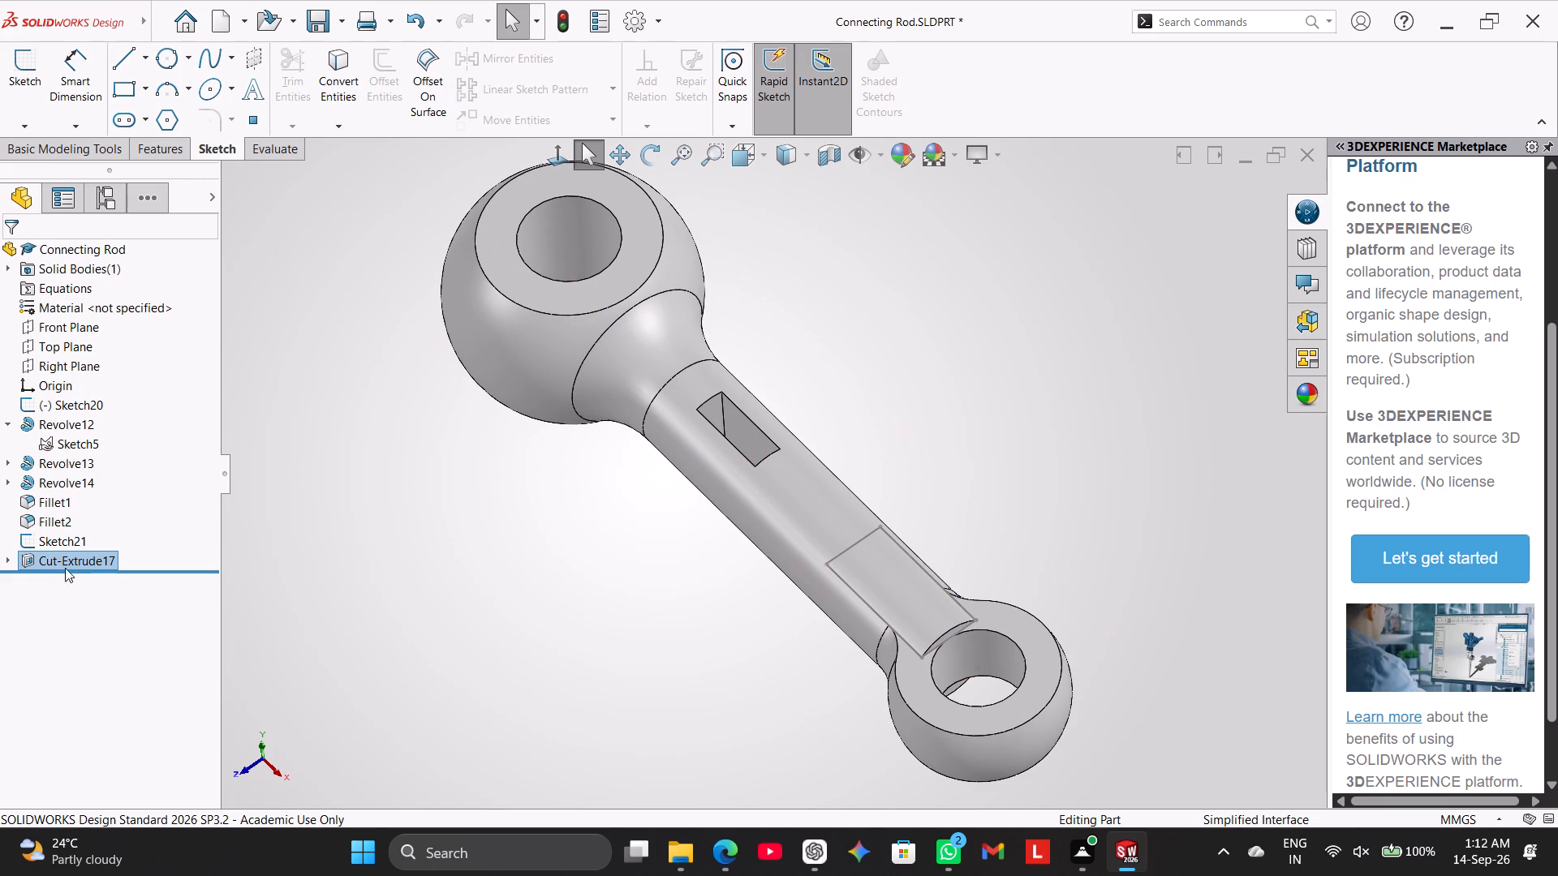
# Delete the small rectangular shank cut together with its leftover rectangle sketch.
pyautogui.rightClick(80, 554)
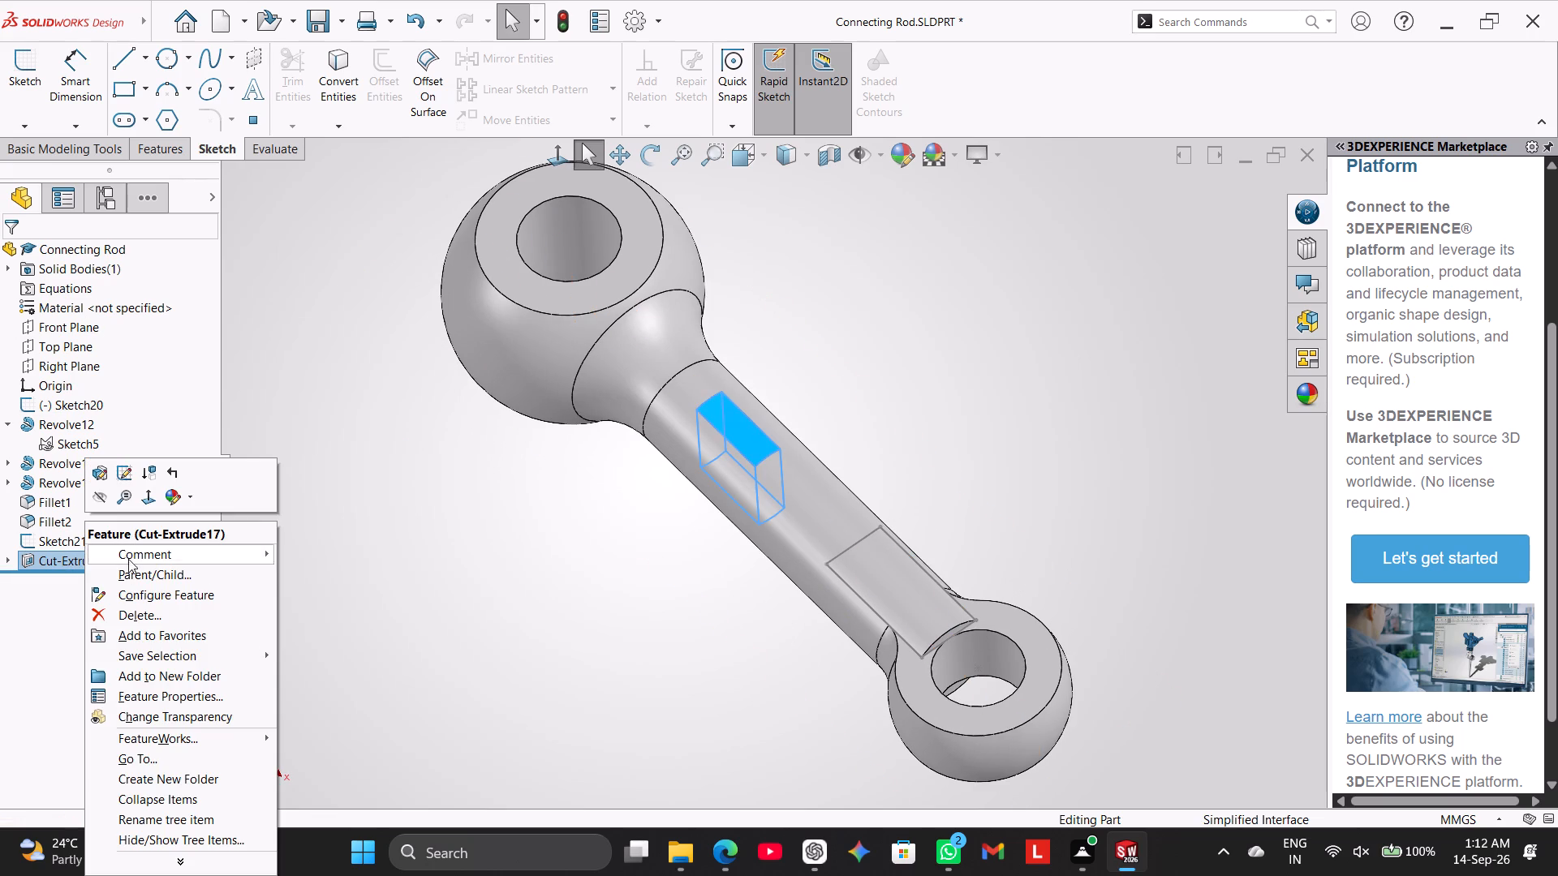
pyautogui.click(132, 607)
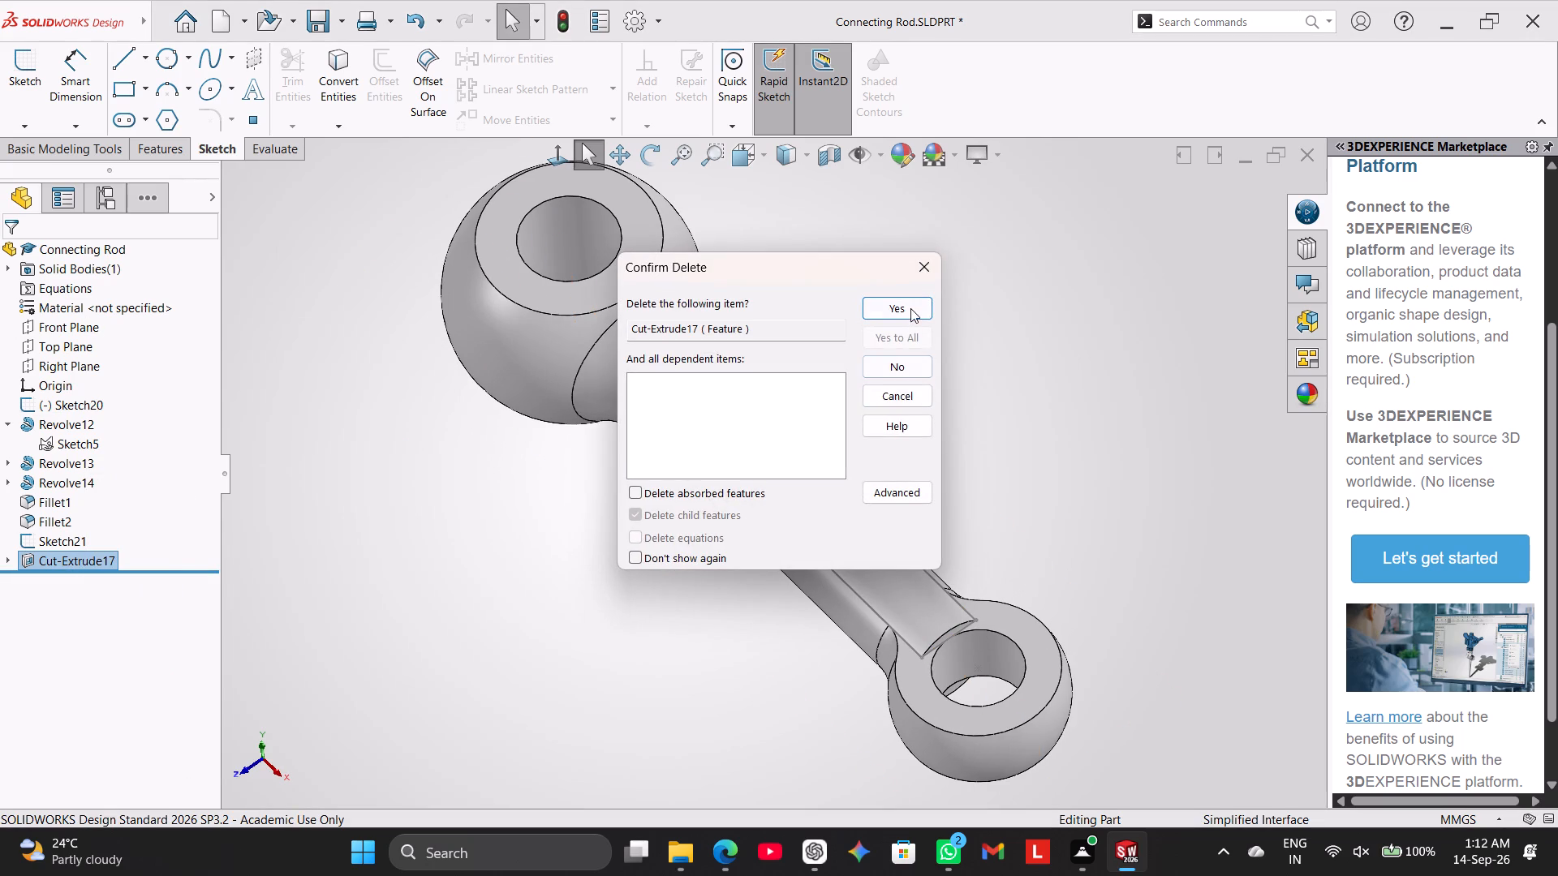
pyautogui.click(910, 306)
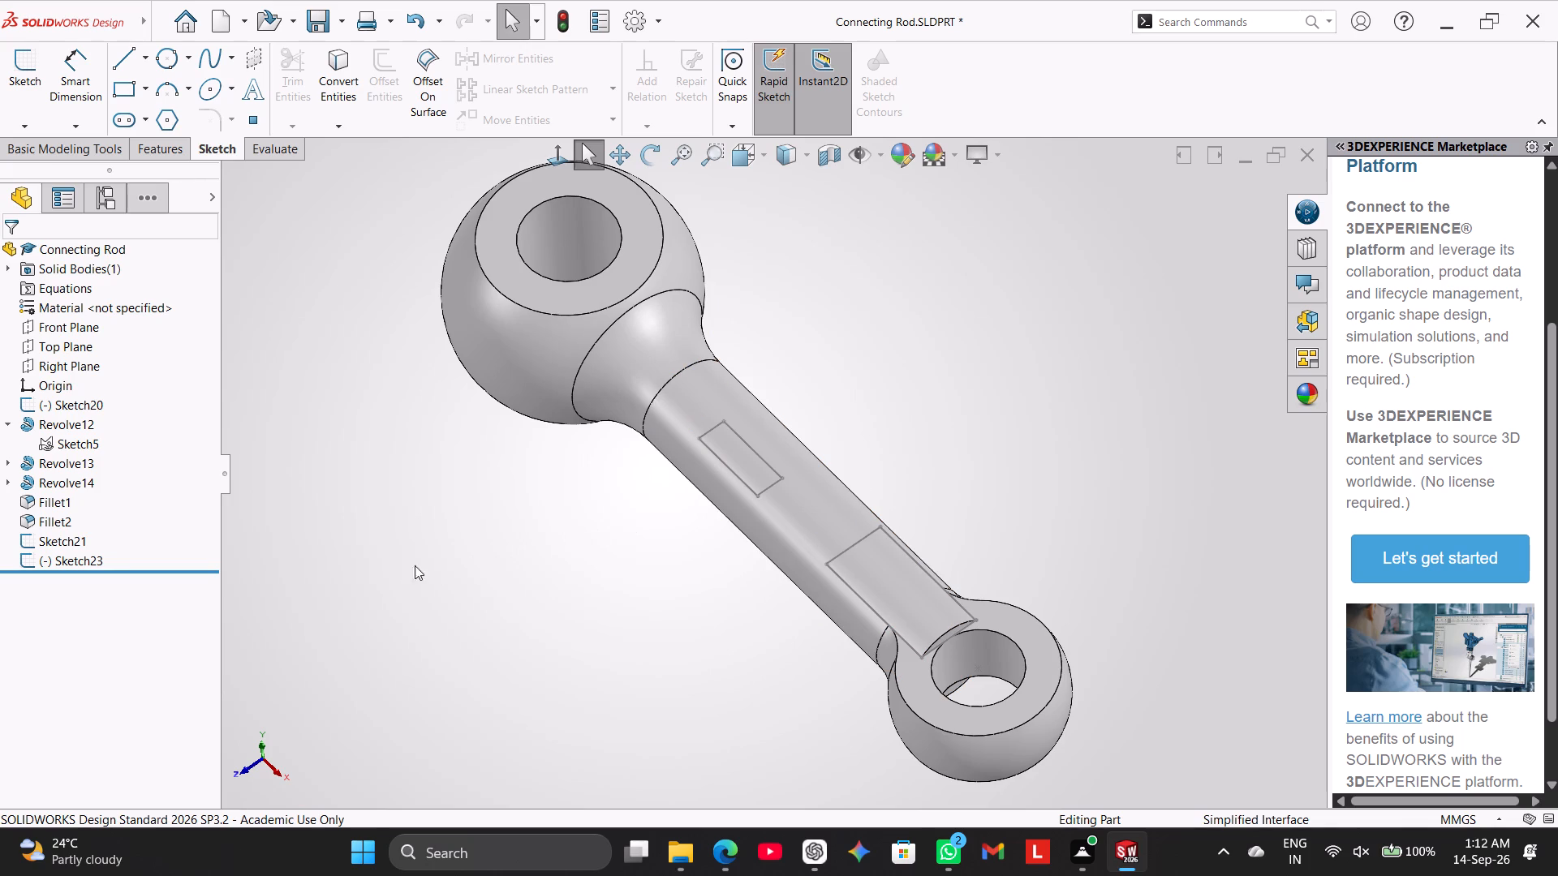
pyautogui.click(399, 564)
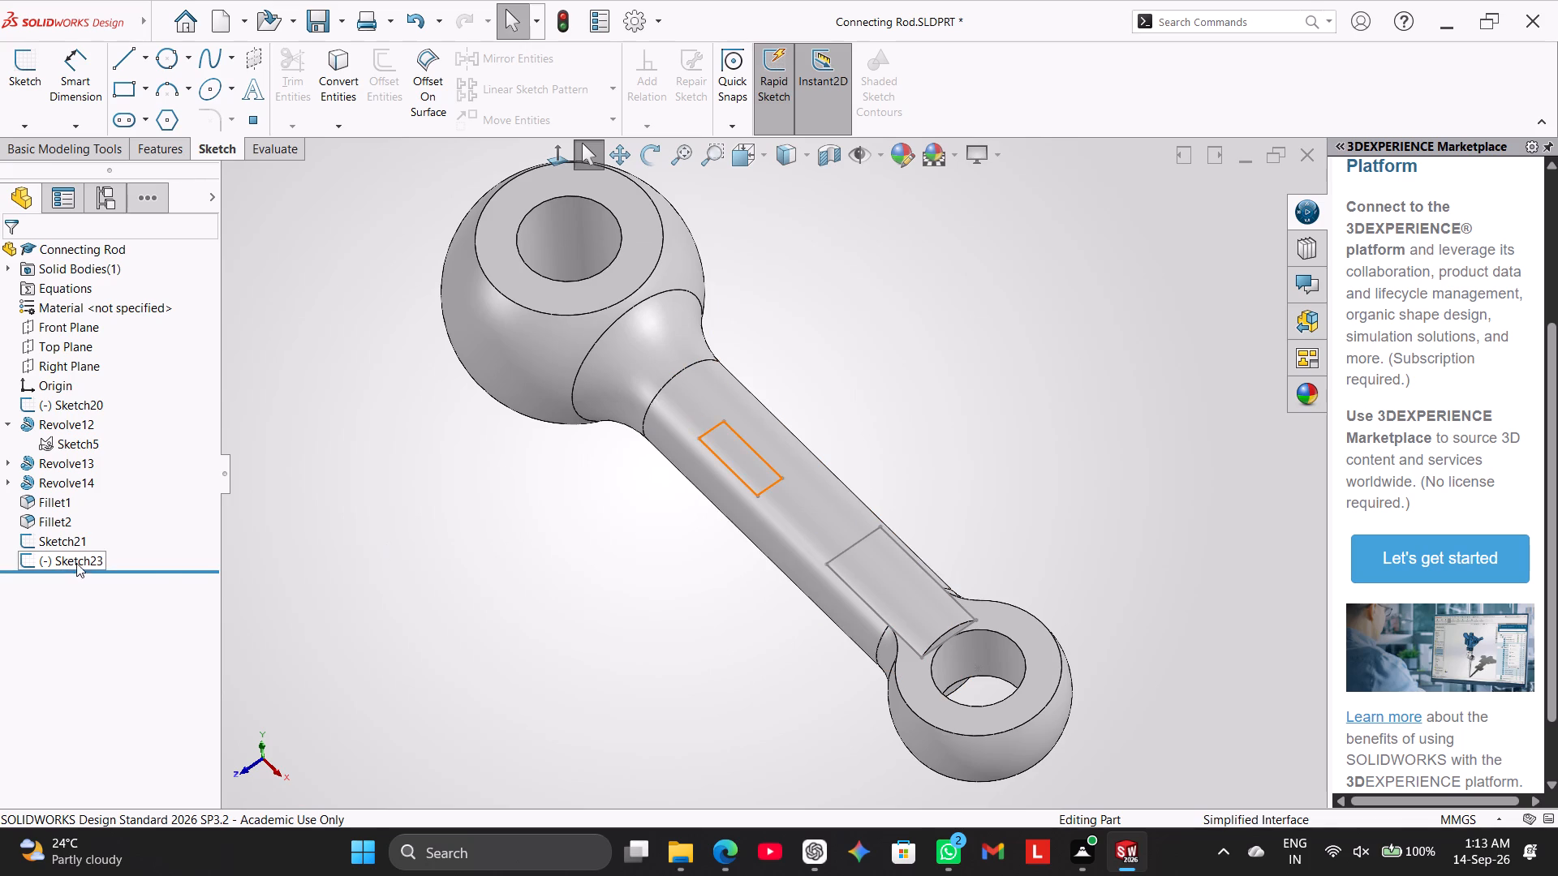
pyautogui.rightClick(76, 563)
pyautogui.click(169, 633)
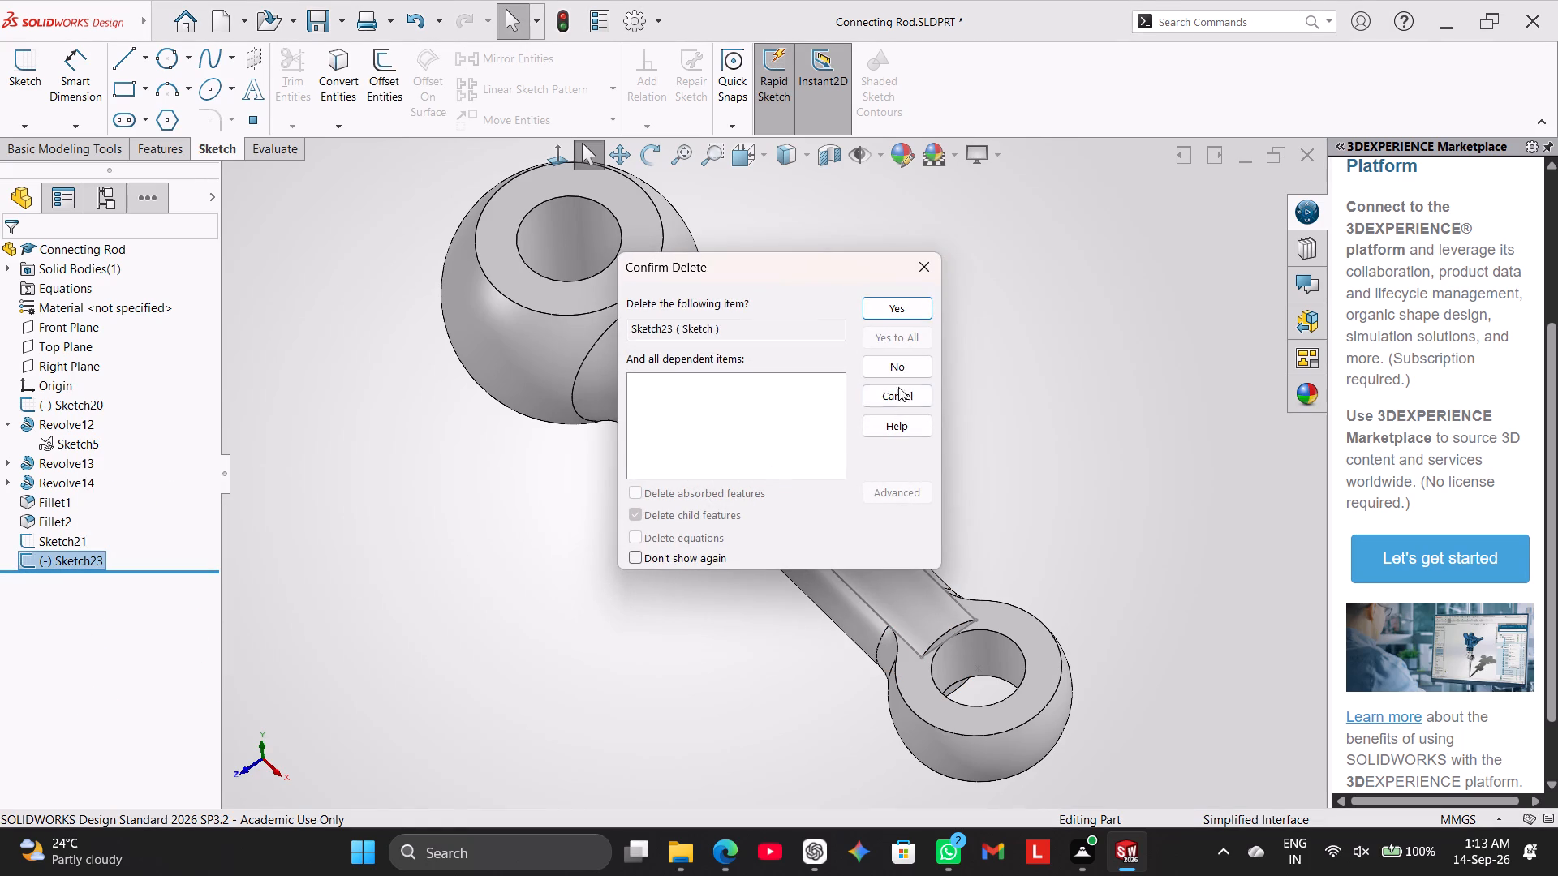
pyautogui.click(910, 306)
# Edit the rectangle sketch near the eye and set the rectangle's width across the shank to 10 mm.
pyautogui.scroll(-3, 991, 559)
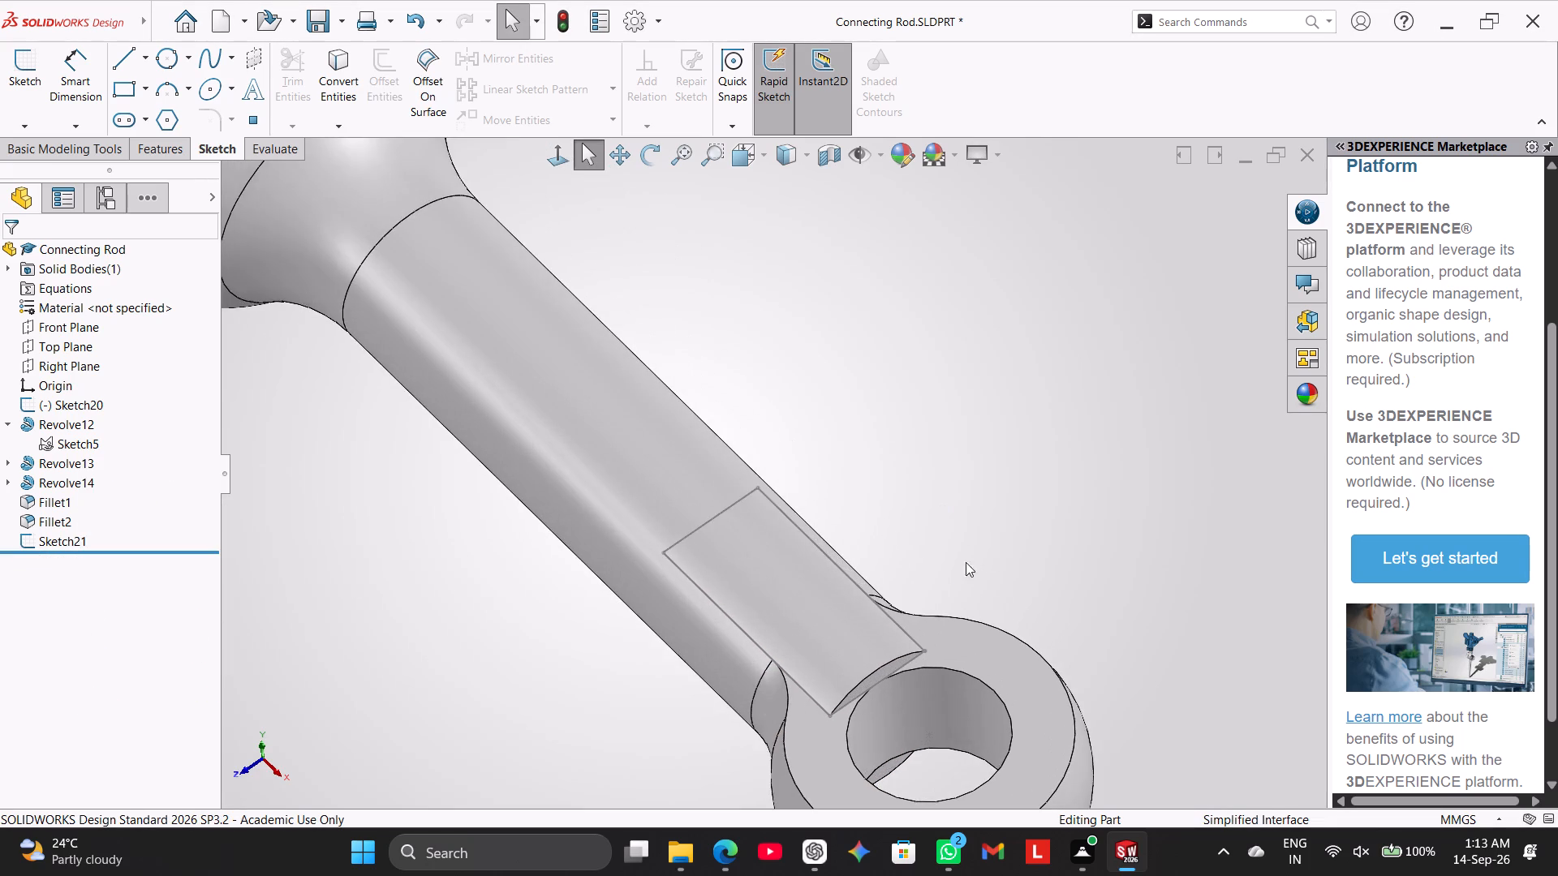
pyautogui.scroll(-3, 889, 558)
pyautogui.click(687, 562)
pyautogui.click(656, 505)
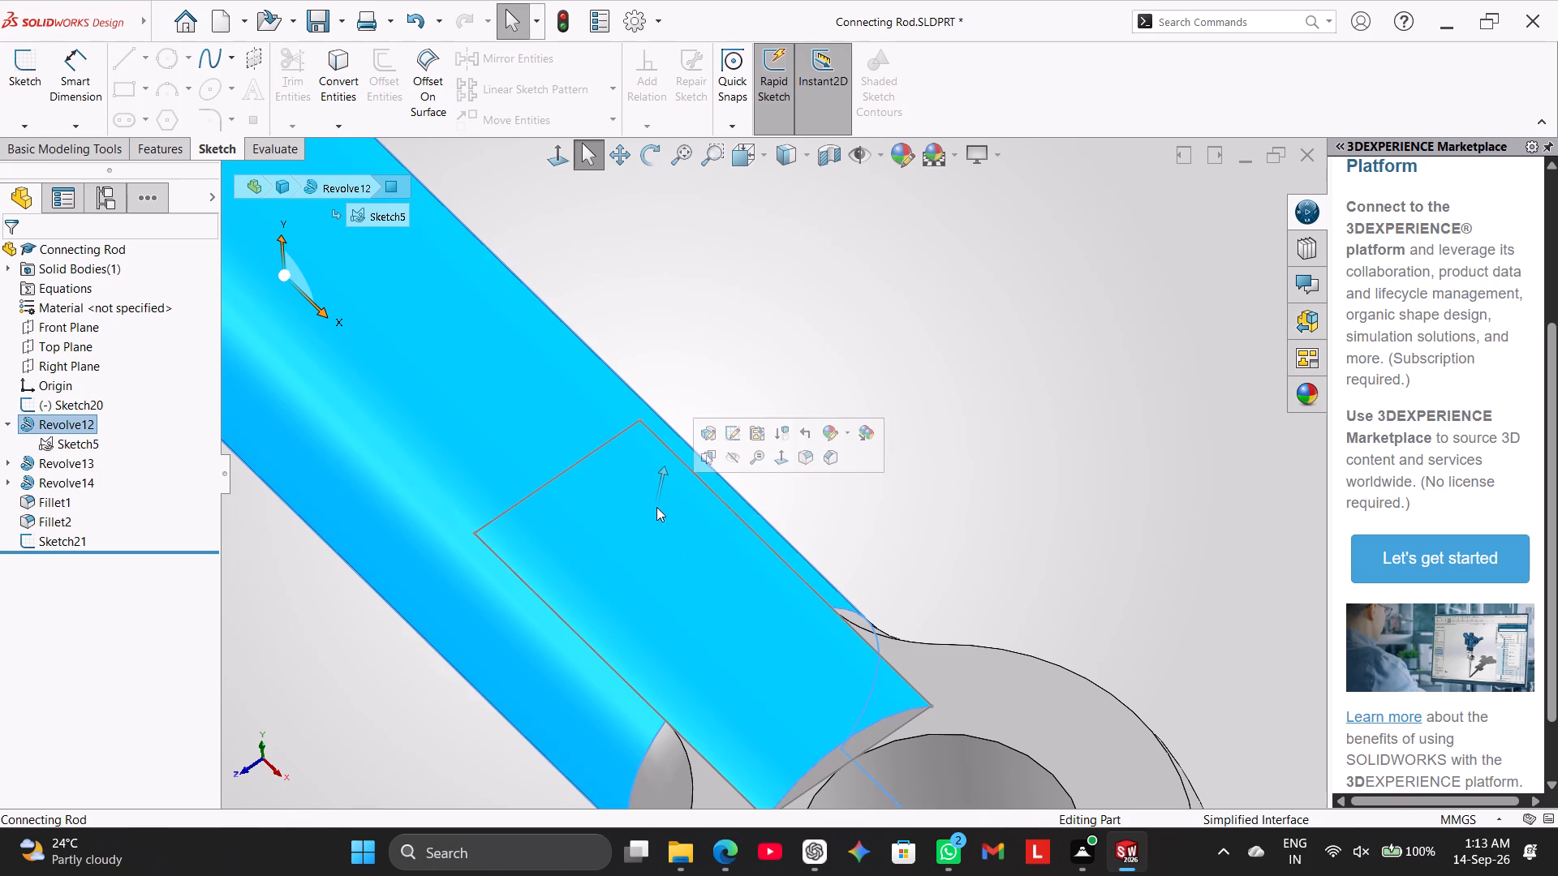
pyautogui.click(704, 336)
pyautogui.doubleClick(619, 430)
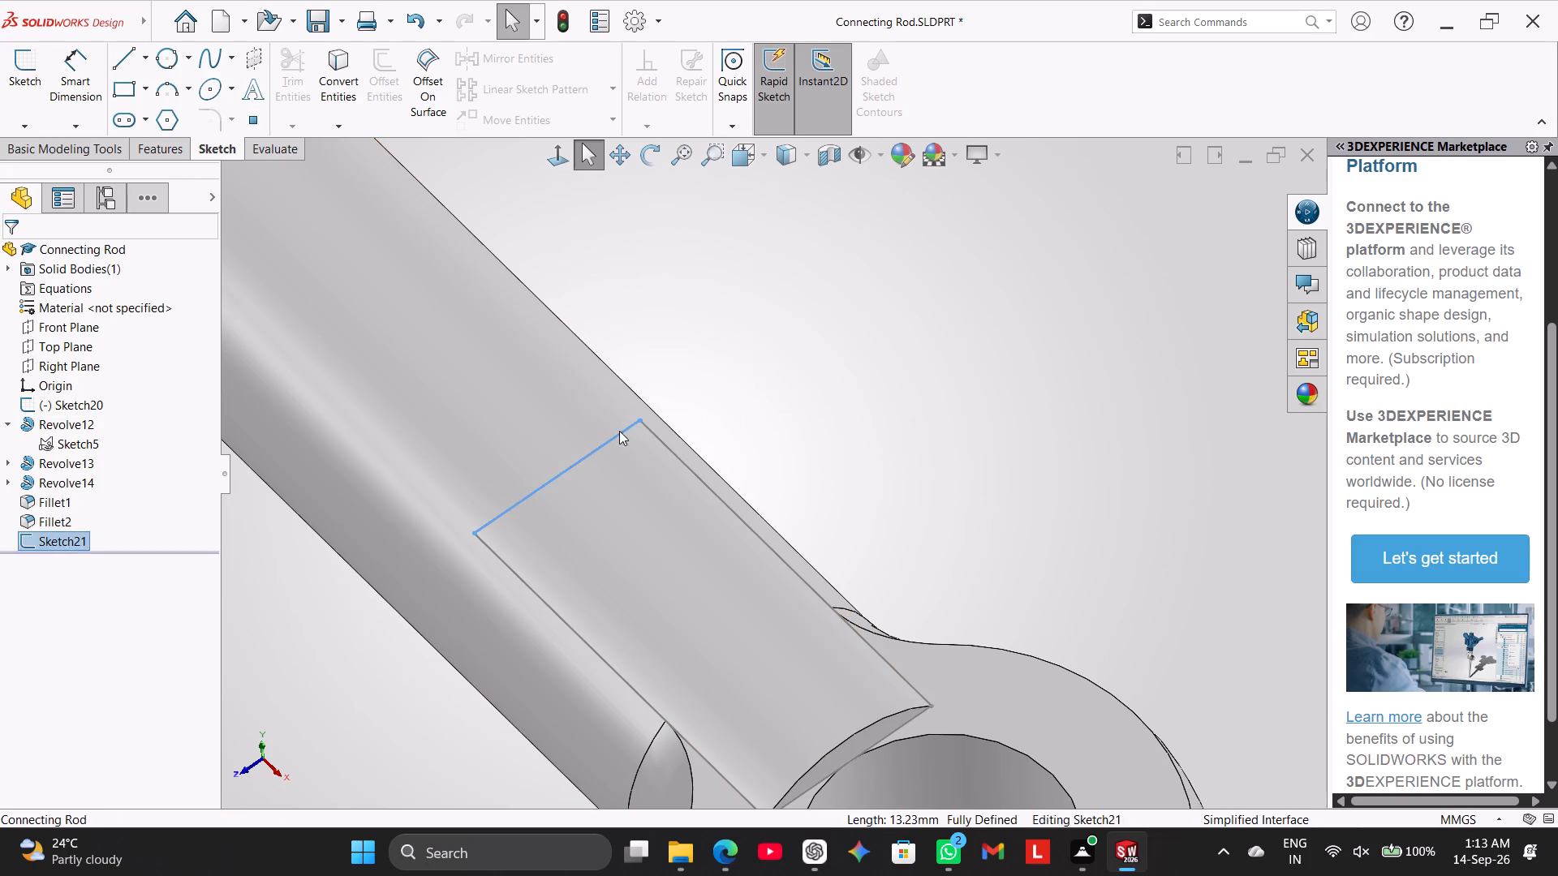
pyautogui.click(671, 359)
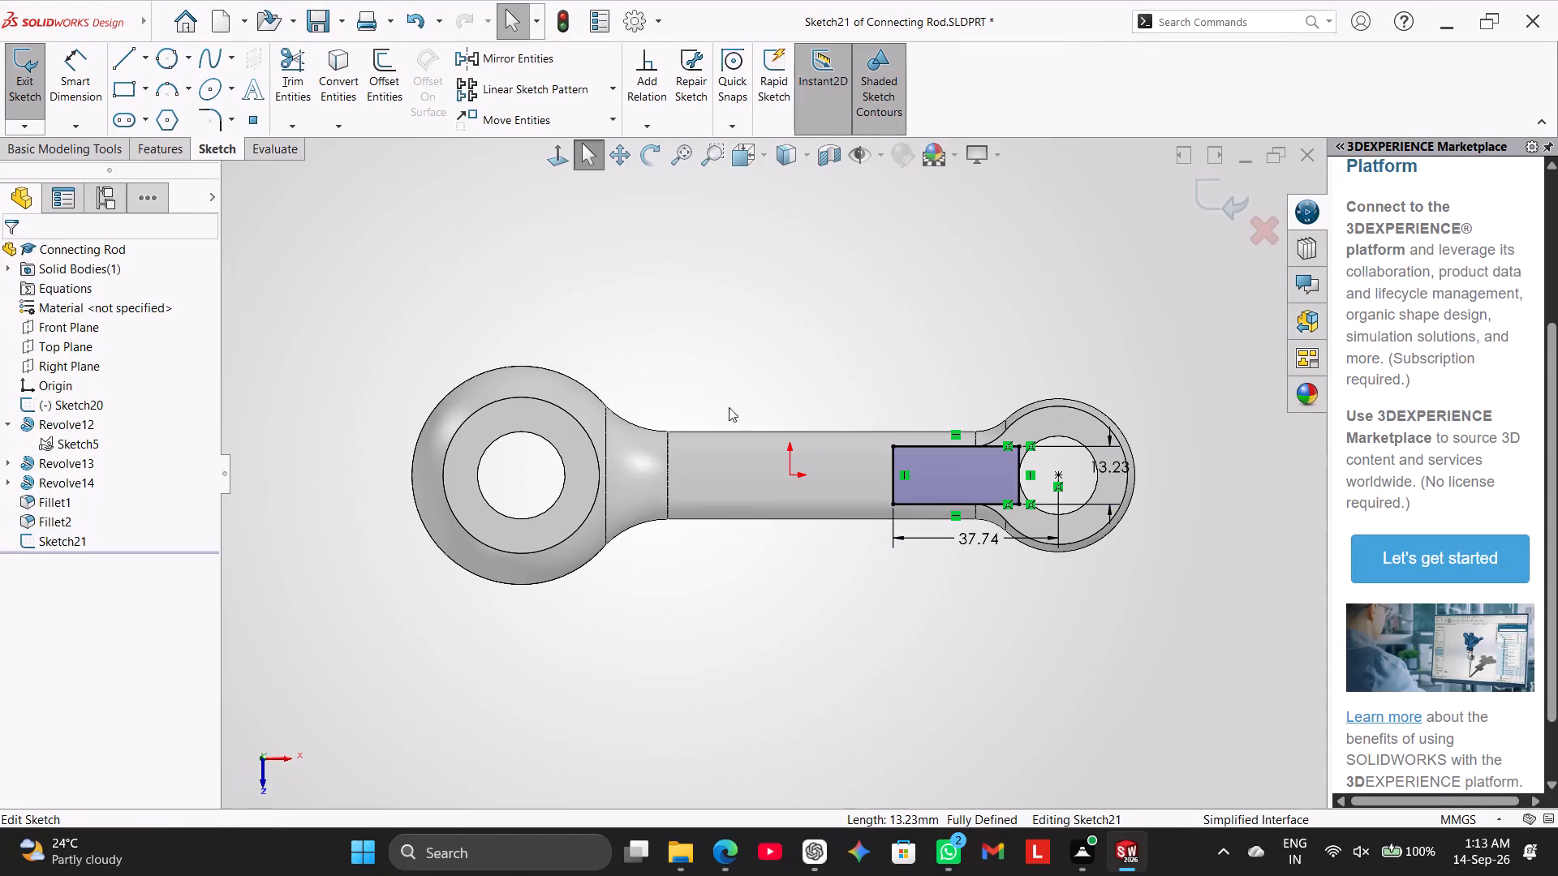
pyautogui.scroll(-4, 1070, 492)
pyautogui.scroll(-3, 856, 451)
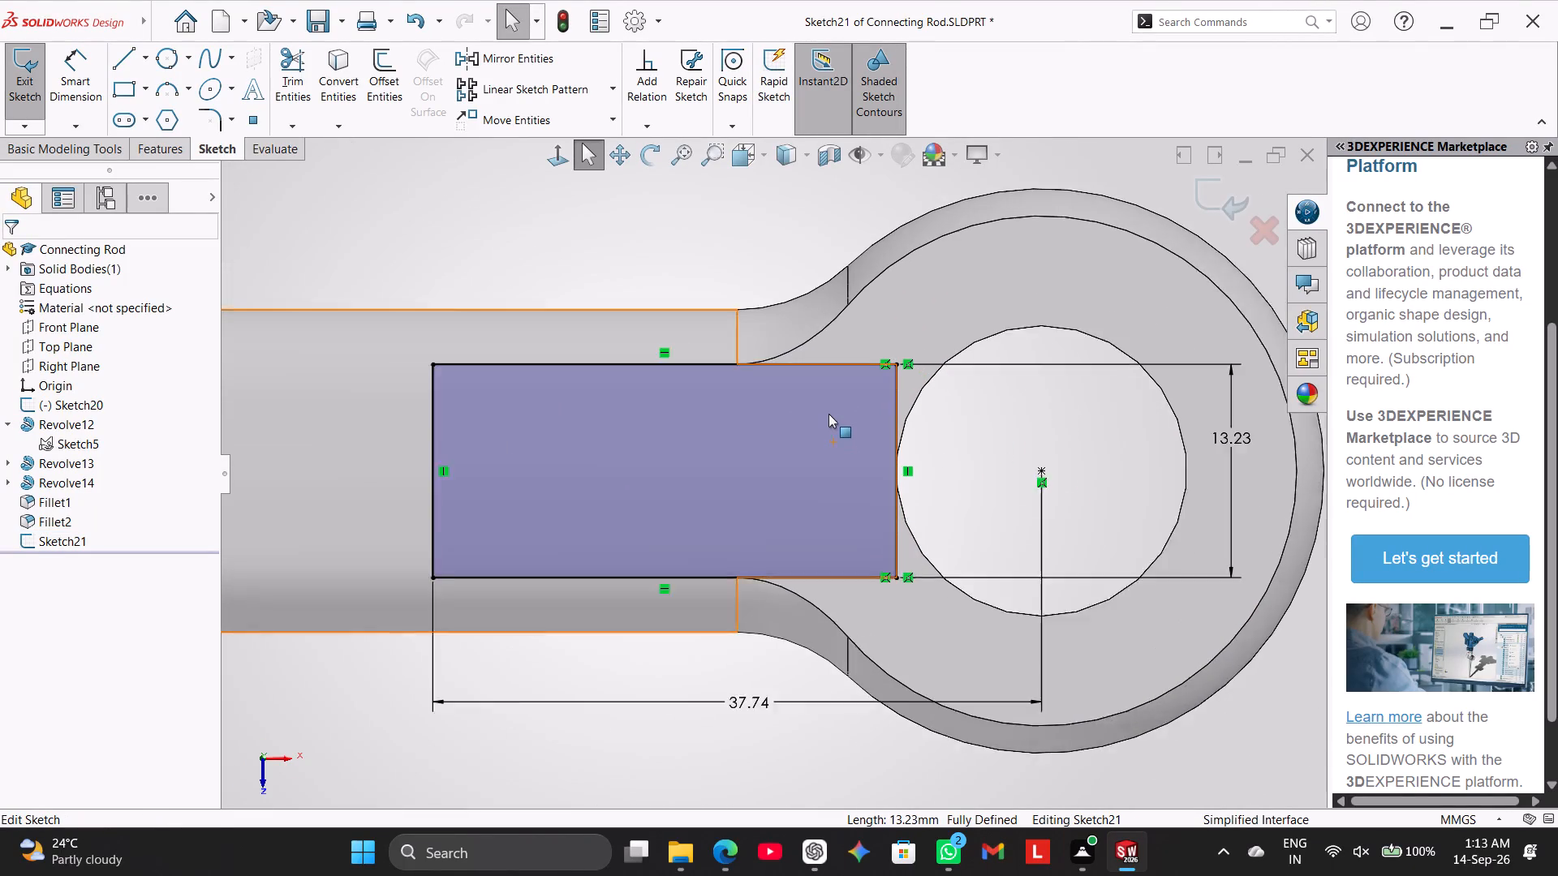
pyautogui.scroll(-1, 828, 414)
pyautogui.scroll(3, 828, 405)
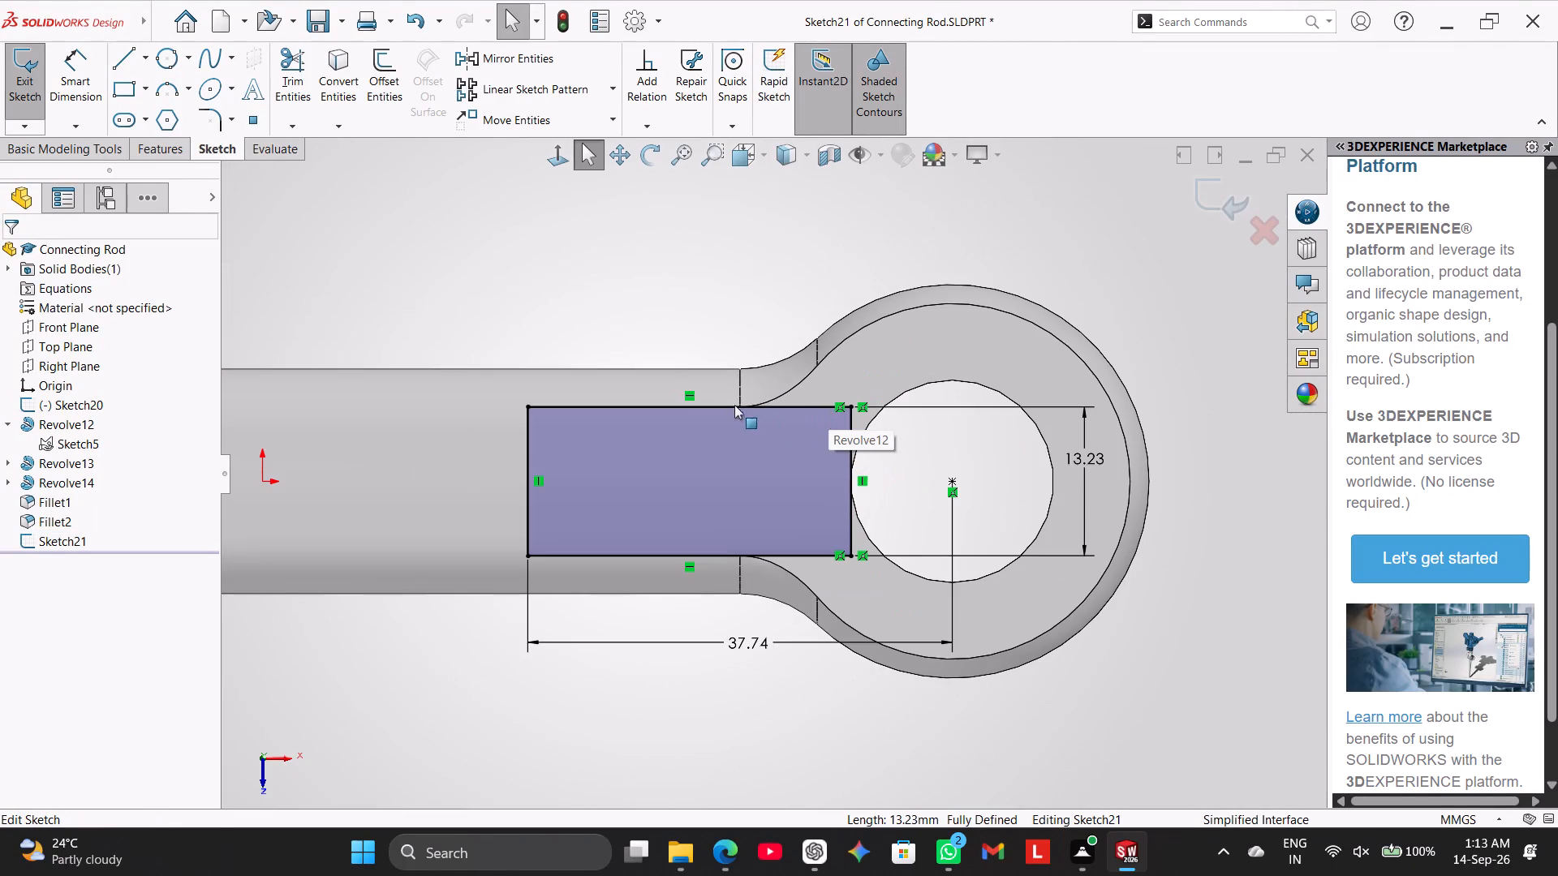
pyautogui.doubleClick(1075, 461)
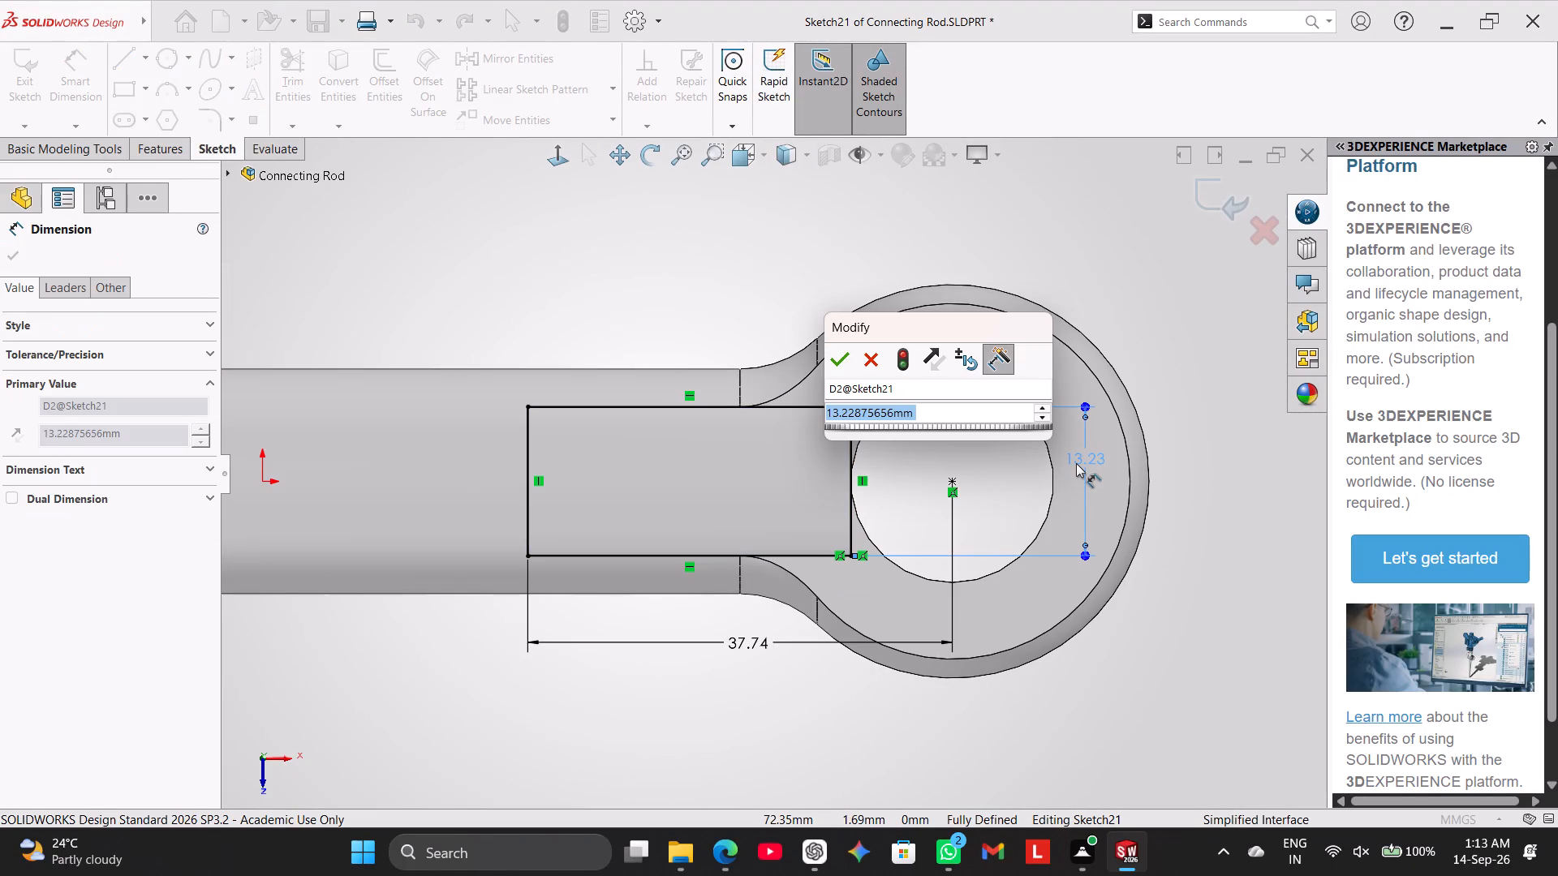
pyautogui.write('10')
pyautogui.press('Return')
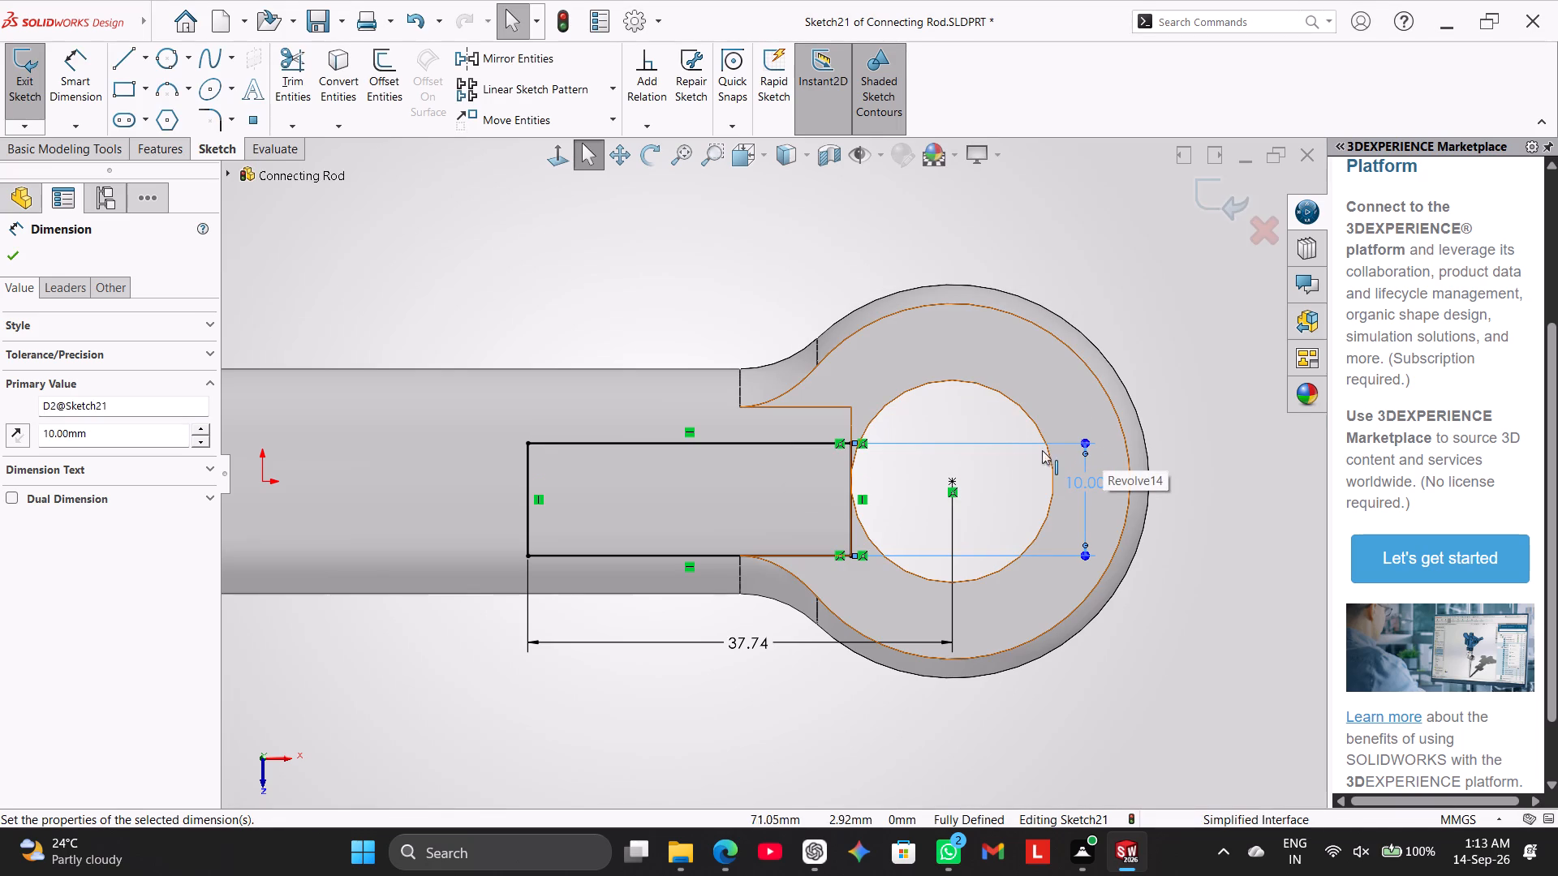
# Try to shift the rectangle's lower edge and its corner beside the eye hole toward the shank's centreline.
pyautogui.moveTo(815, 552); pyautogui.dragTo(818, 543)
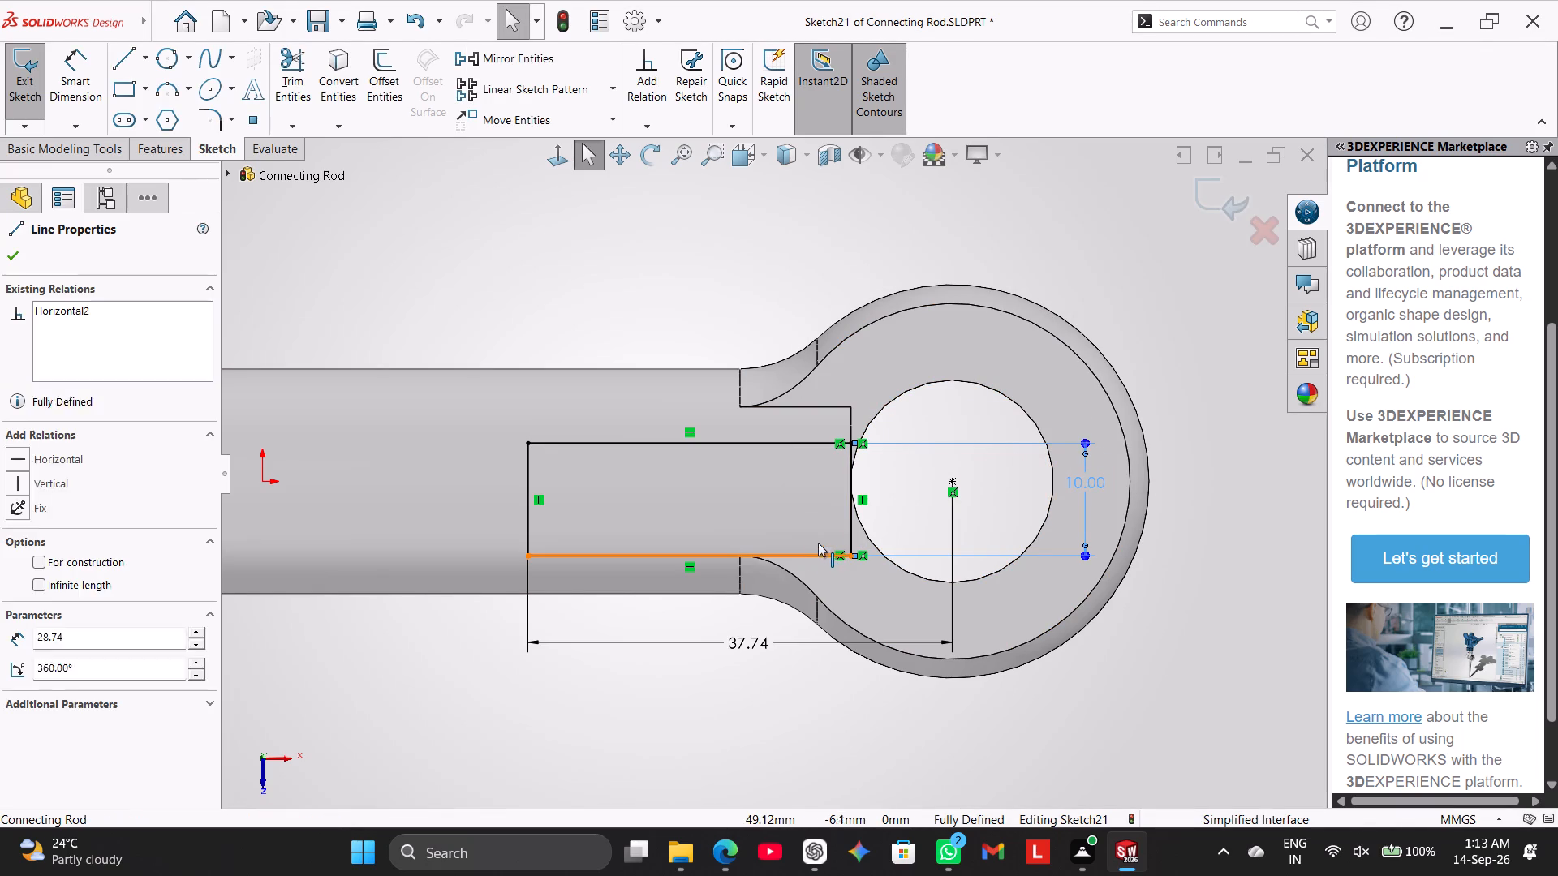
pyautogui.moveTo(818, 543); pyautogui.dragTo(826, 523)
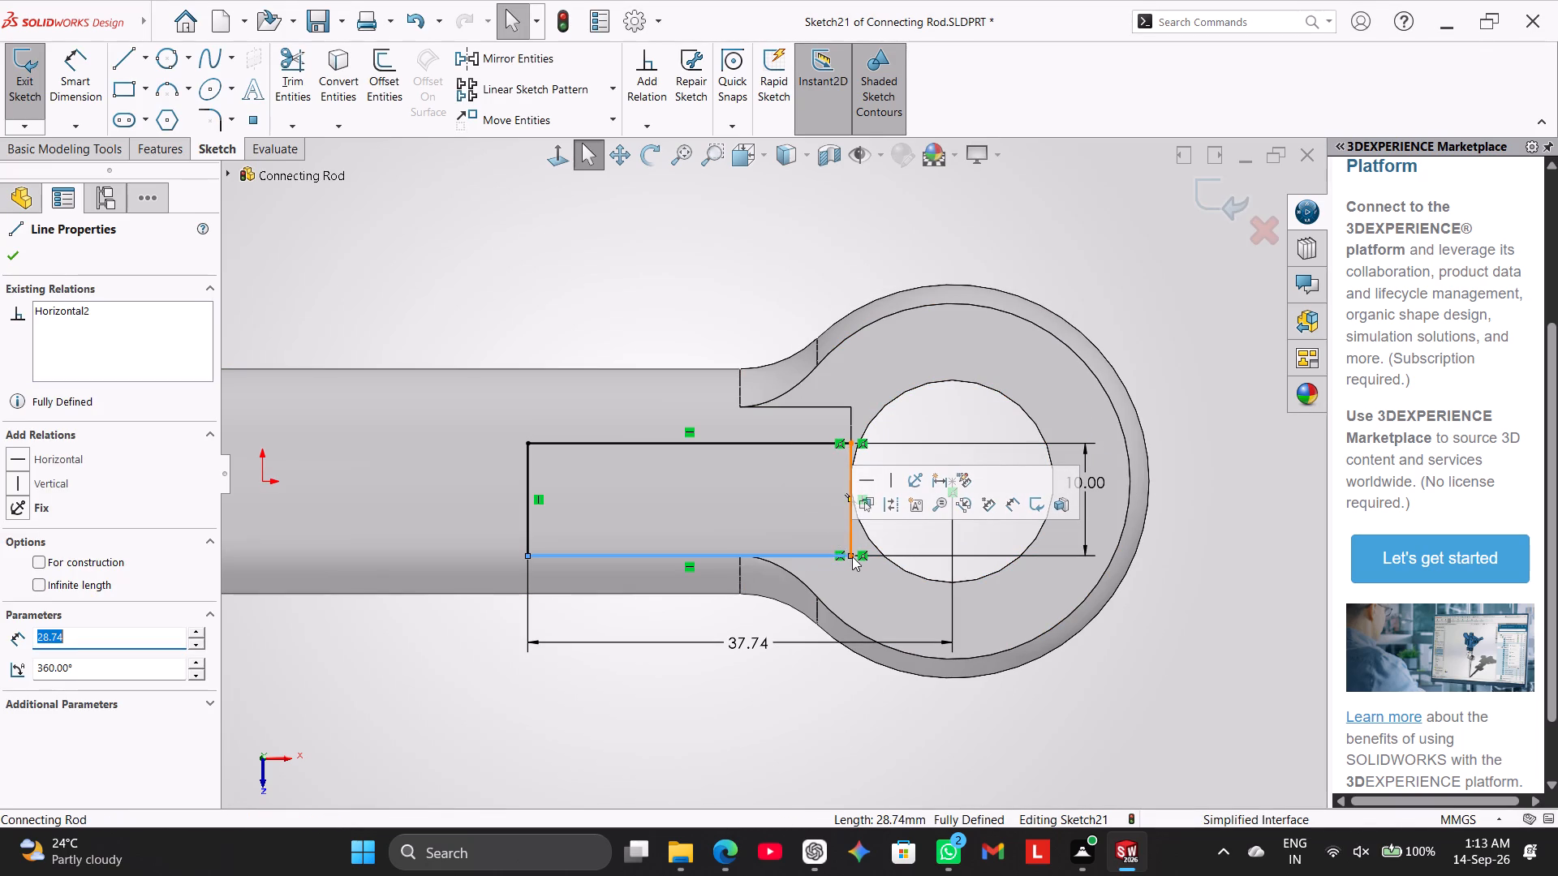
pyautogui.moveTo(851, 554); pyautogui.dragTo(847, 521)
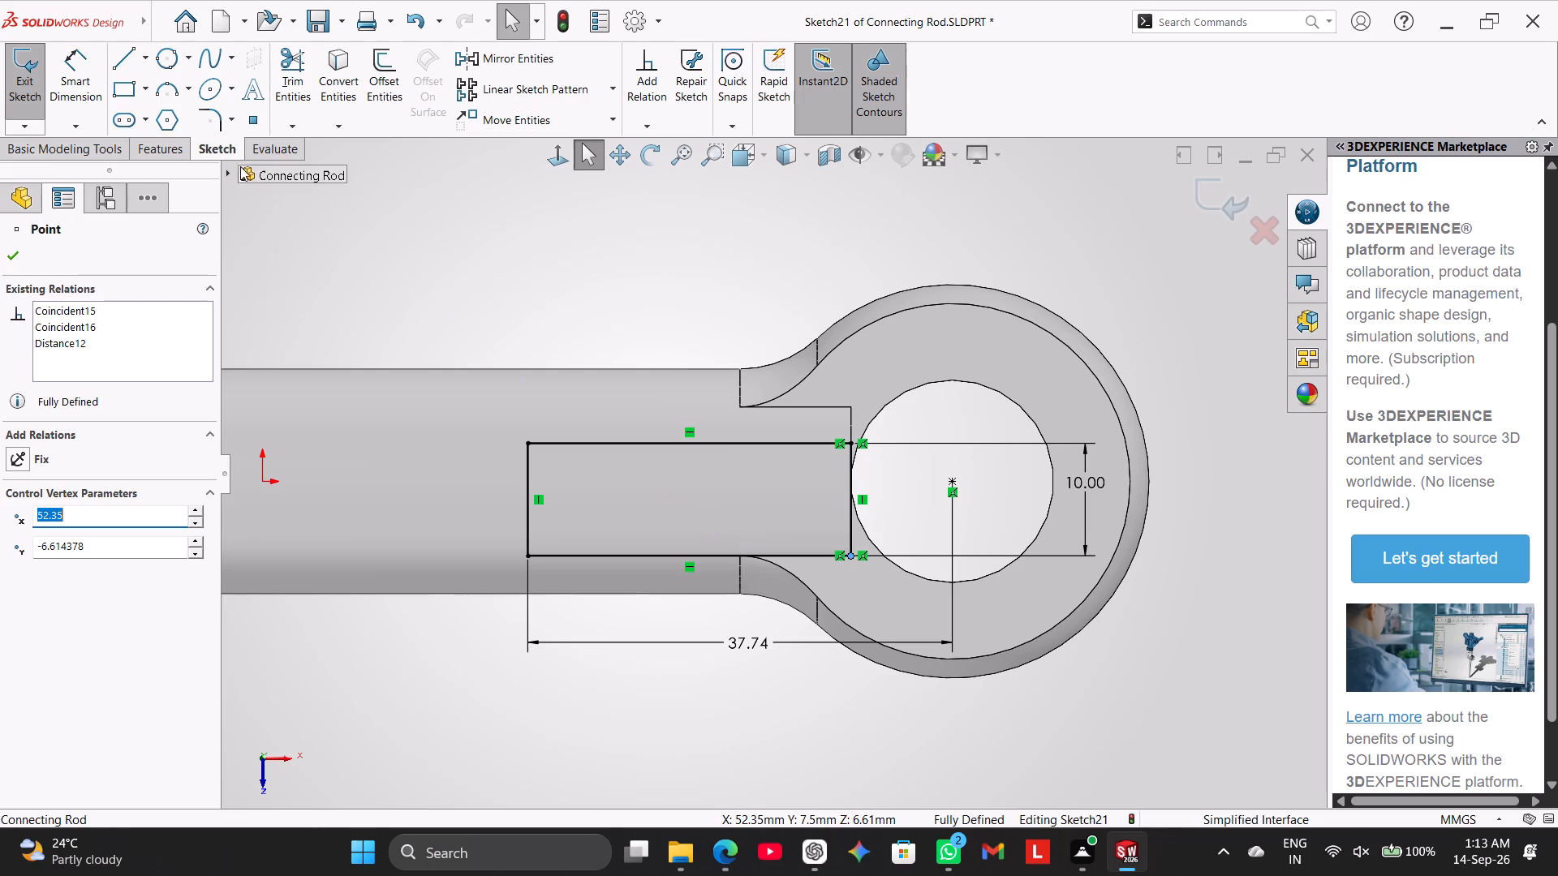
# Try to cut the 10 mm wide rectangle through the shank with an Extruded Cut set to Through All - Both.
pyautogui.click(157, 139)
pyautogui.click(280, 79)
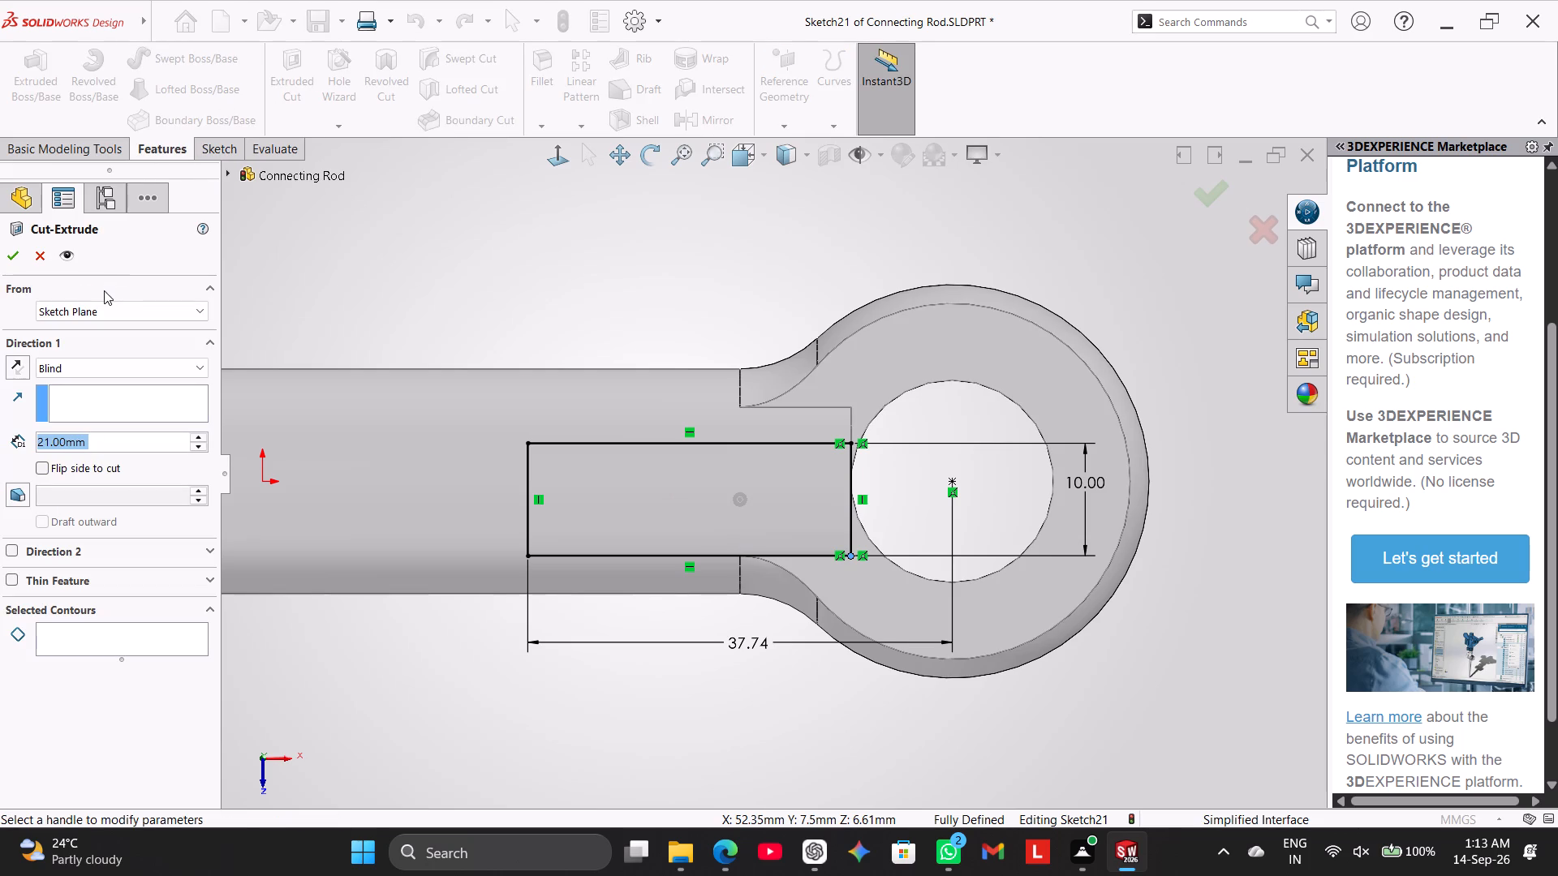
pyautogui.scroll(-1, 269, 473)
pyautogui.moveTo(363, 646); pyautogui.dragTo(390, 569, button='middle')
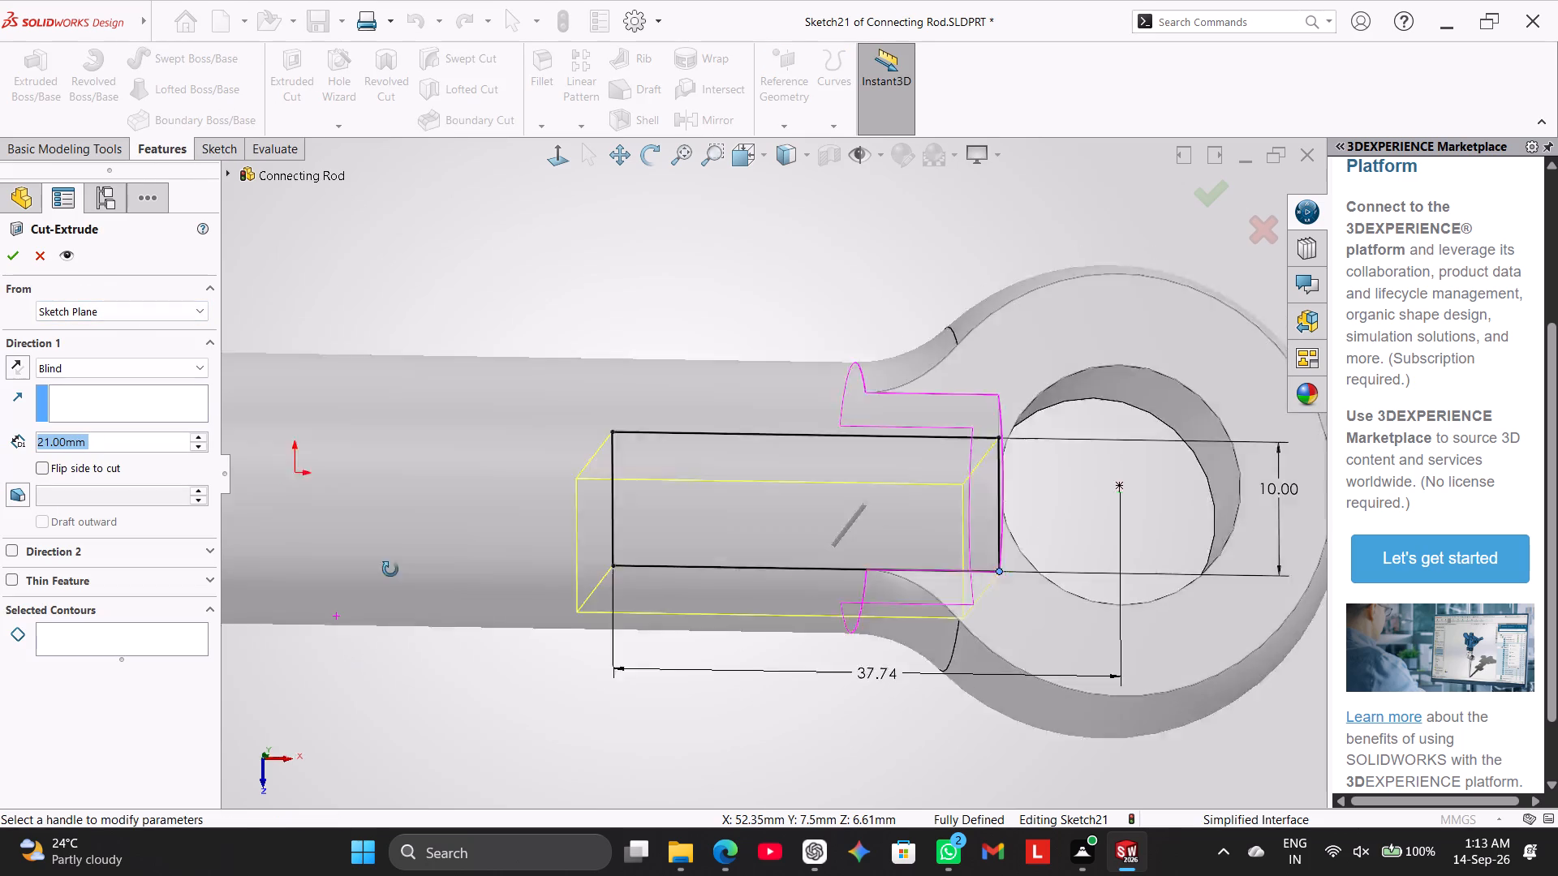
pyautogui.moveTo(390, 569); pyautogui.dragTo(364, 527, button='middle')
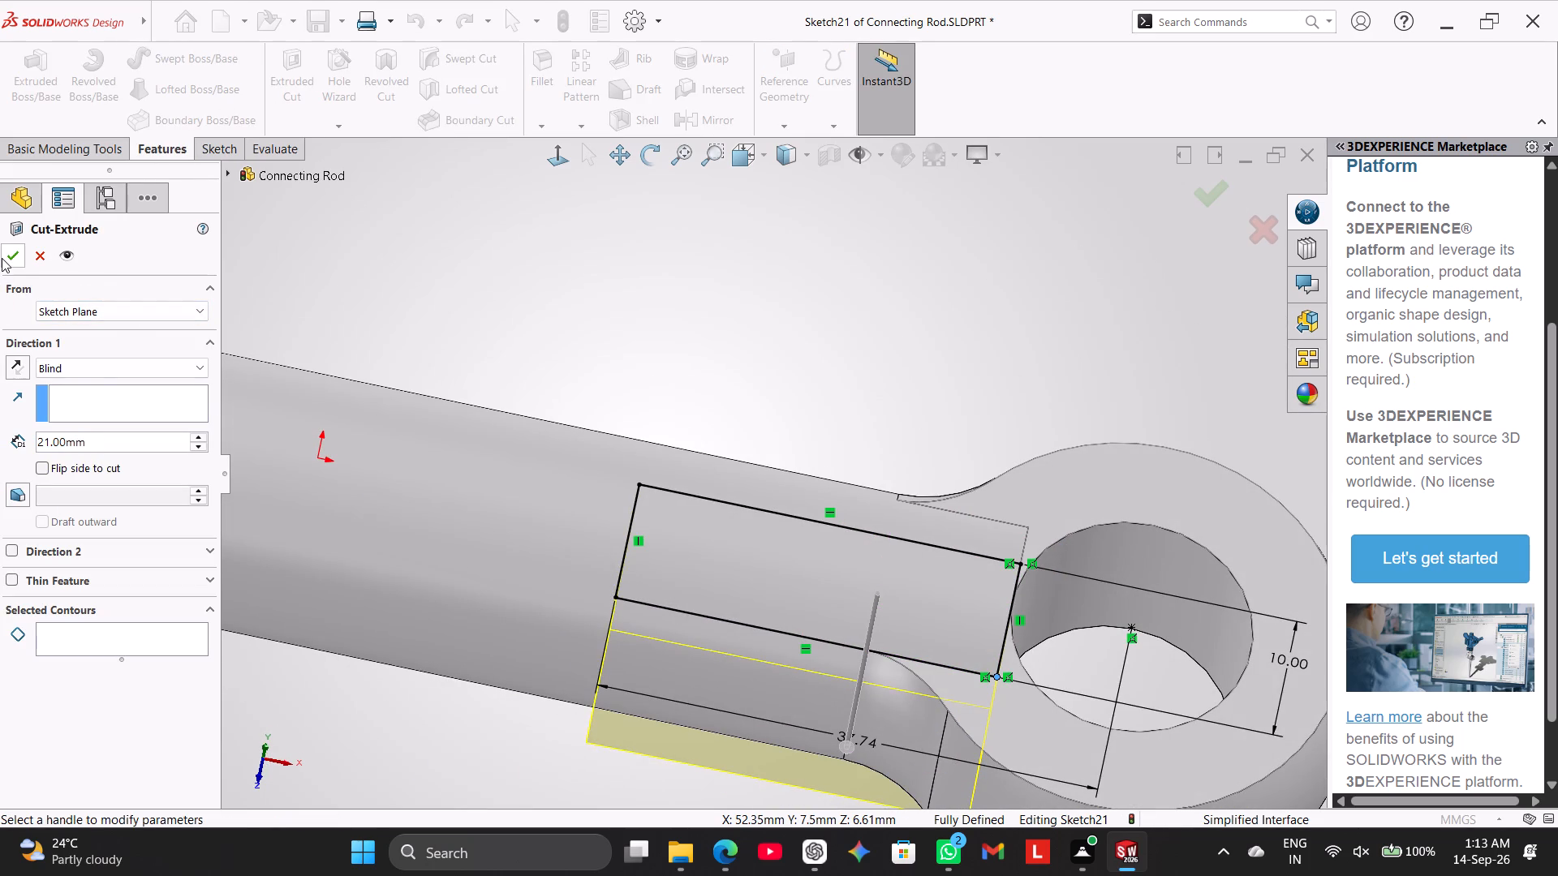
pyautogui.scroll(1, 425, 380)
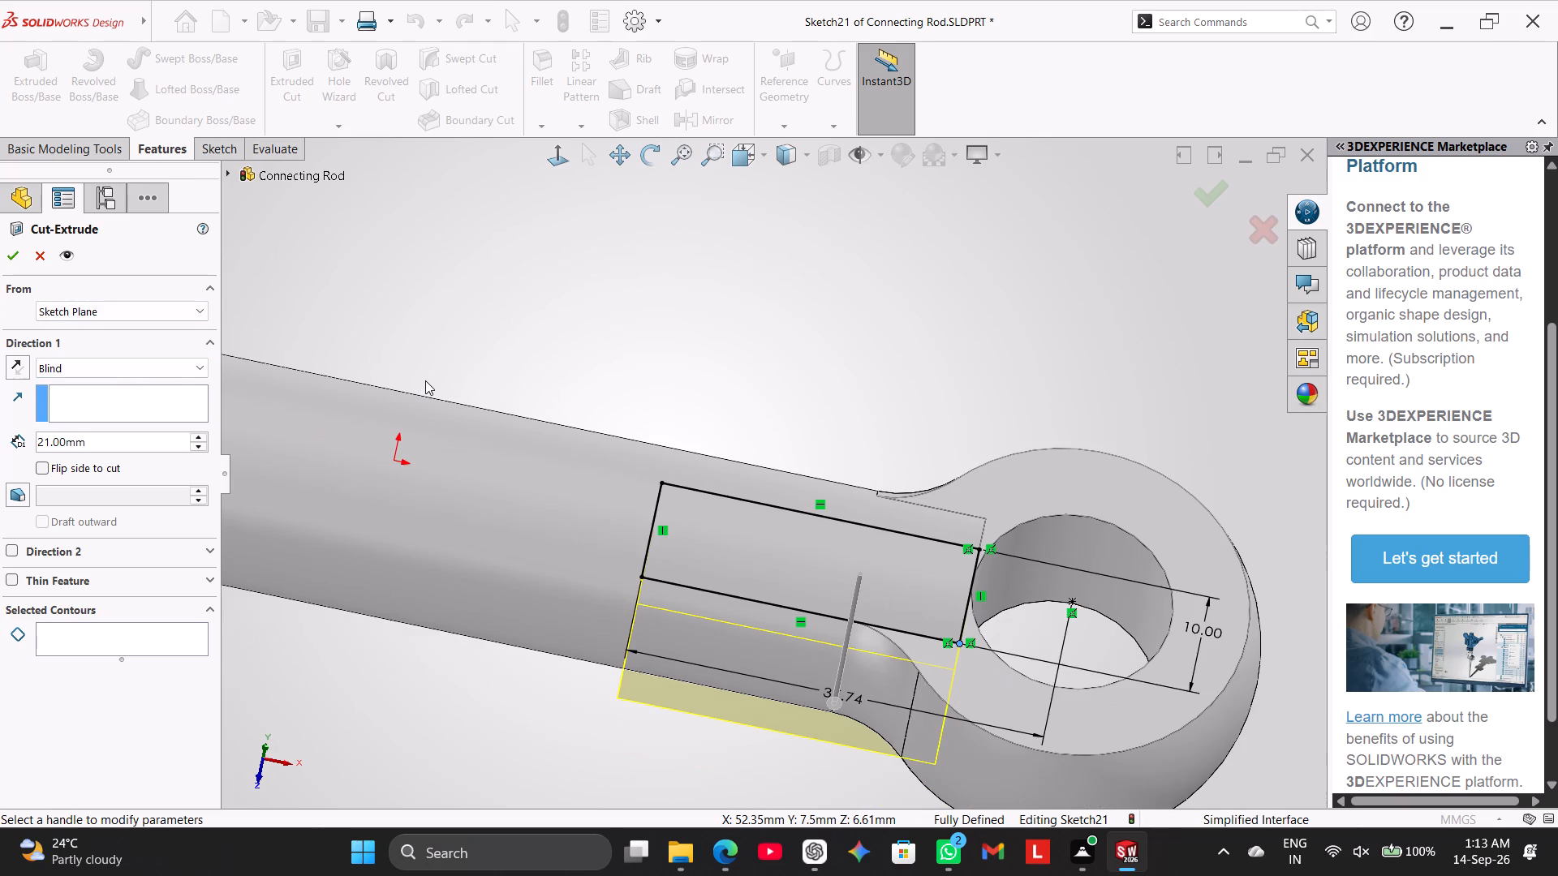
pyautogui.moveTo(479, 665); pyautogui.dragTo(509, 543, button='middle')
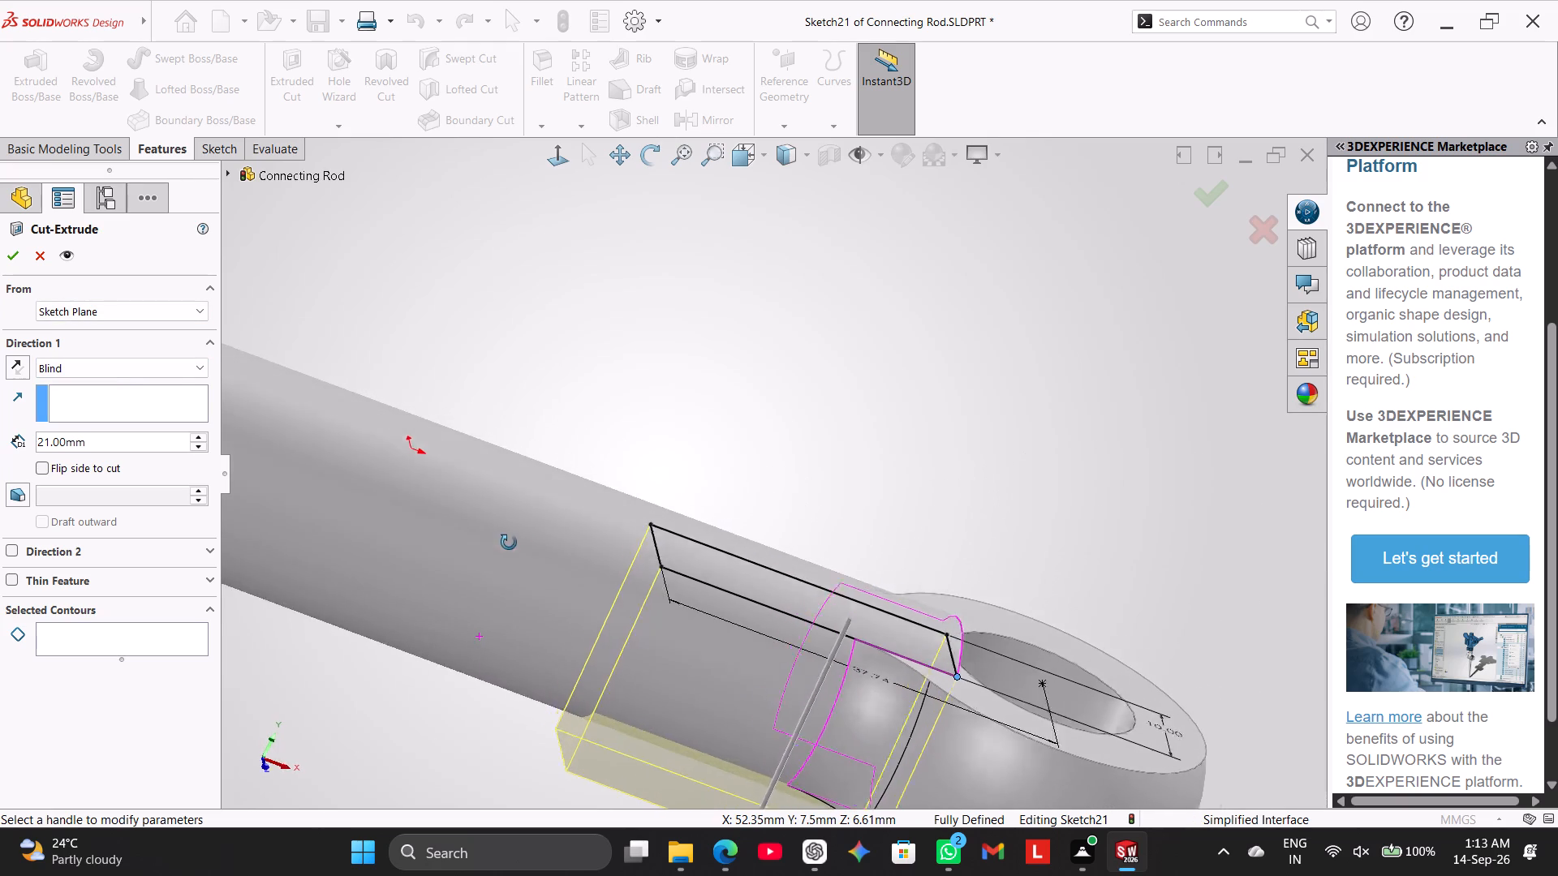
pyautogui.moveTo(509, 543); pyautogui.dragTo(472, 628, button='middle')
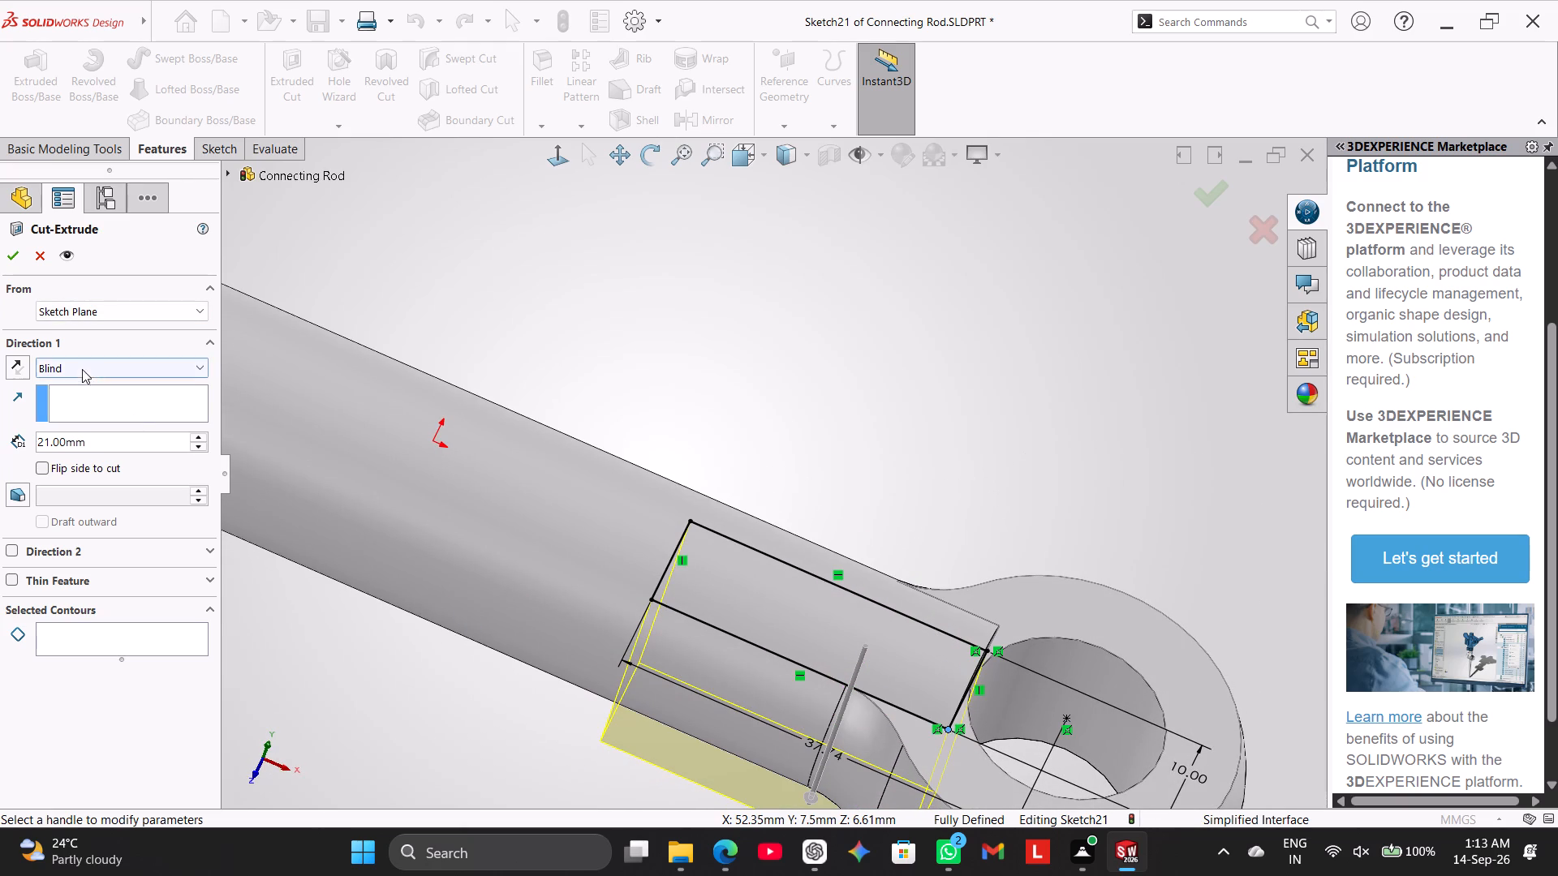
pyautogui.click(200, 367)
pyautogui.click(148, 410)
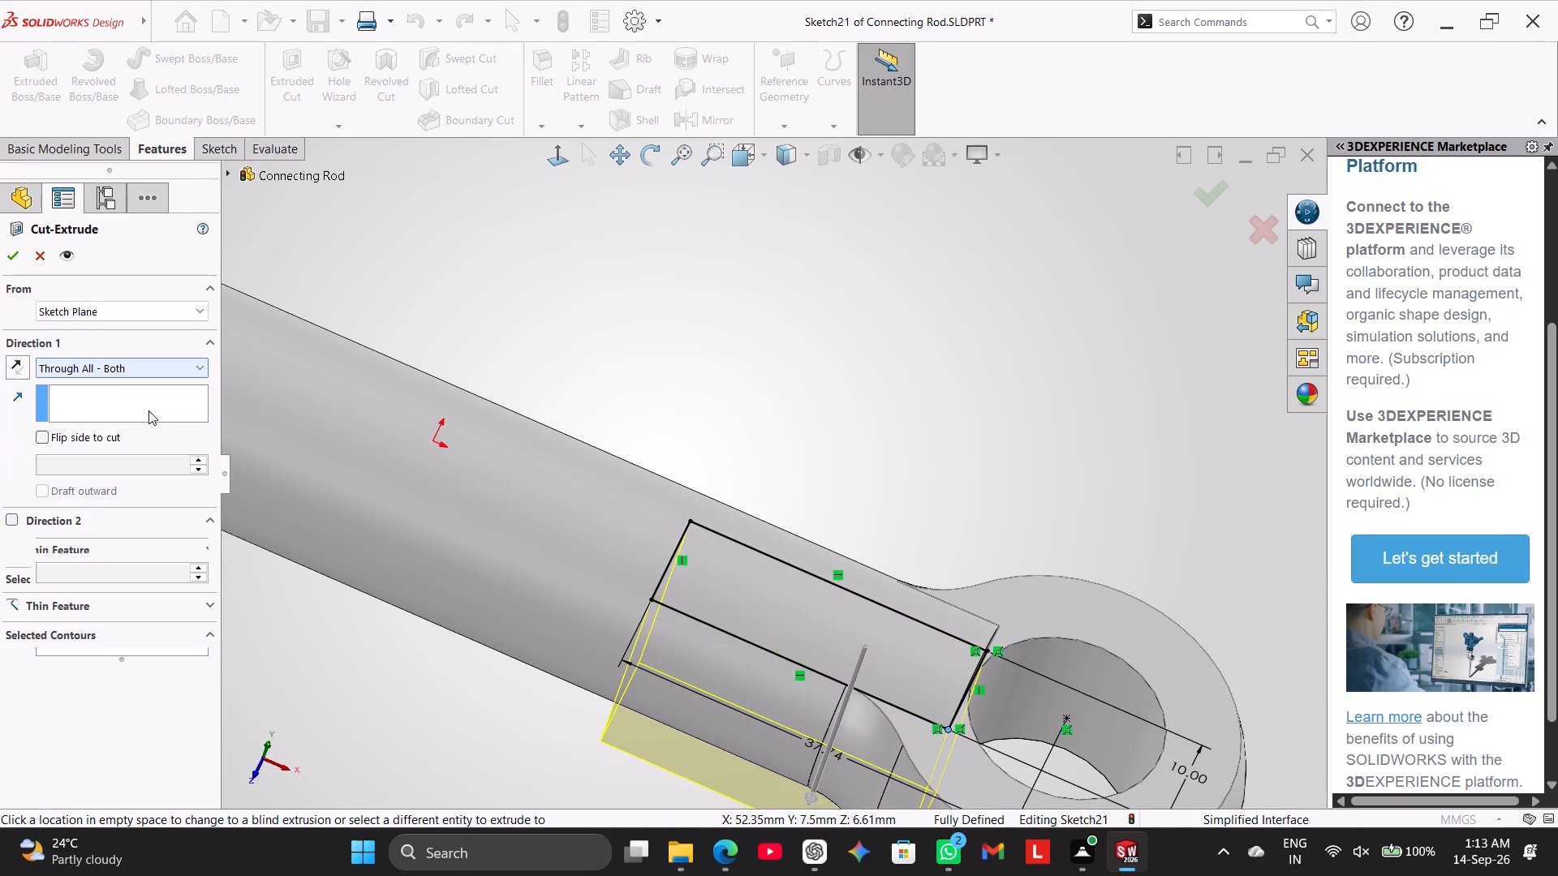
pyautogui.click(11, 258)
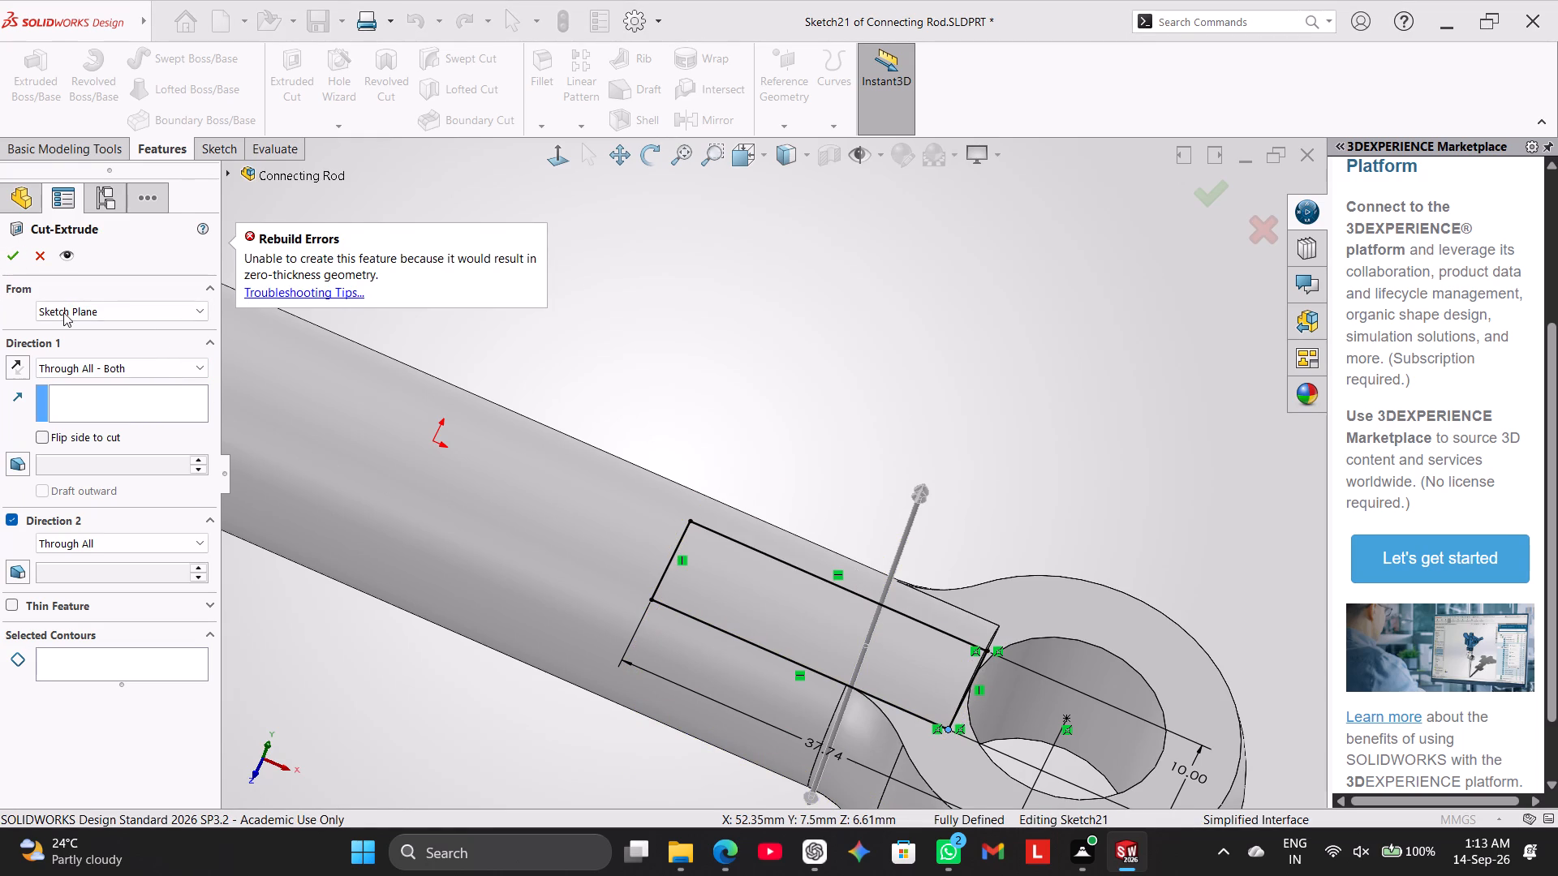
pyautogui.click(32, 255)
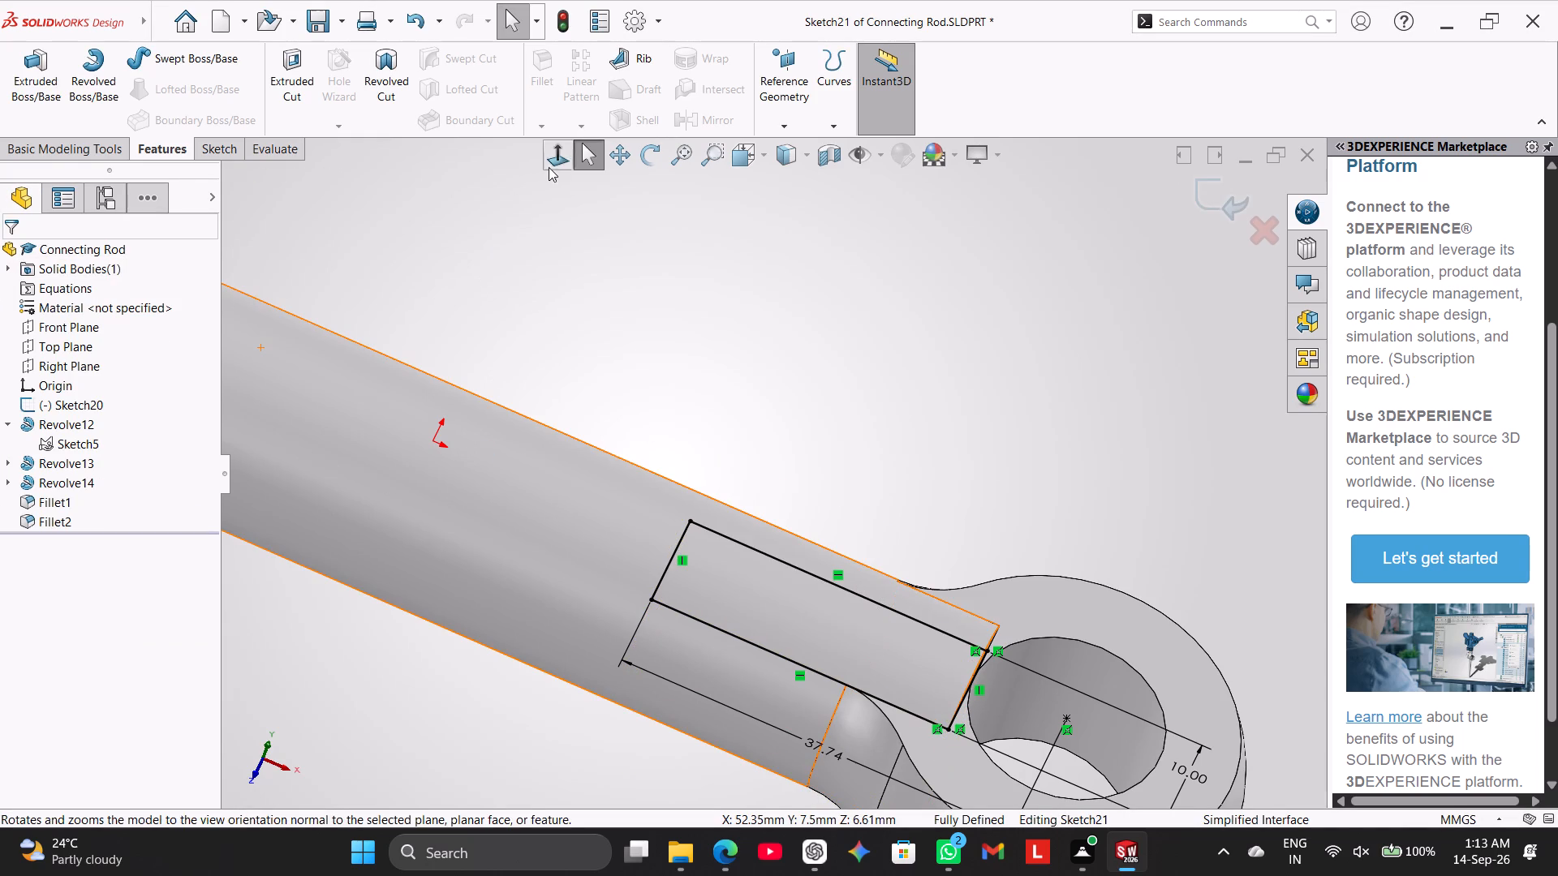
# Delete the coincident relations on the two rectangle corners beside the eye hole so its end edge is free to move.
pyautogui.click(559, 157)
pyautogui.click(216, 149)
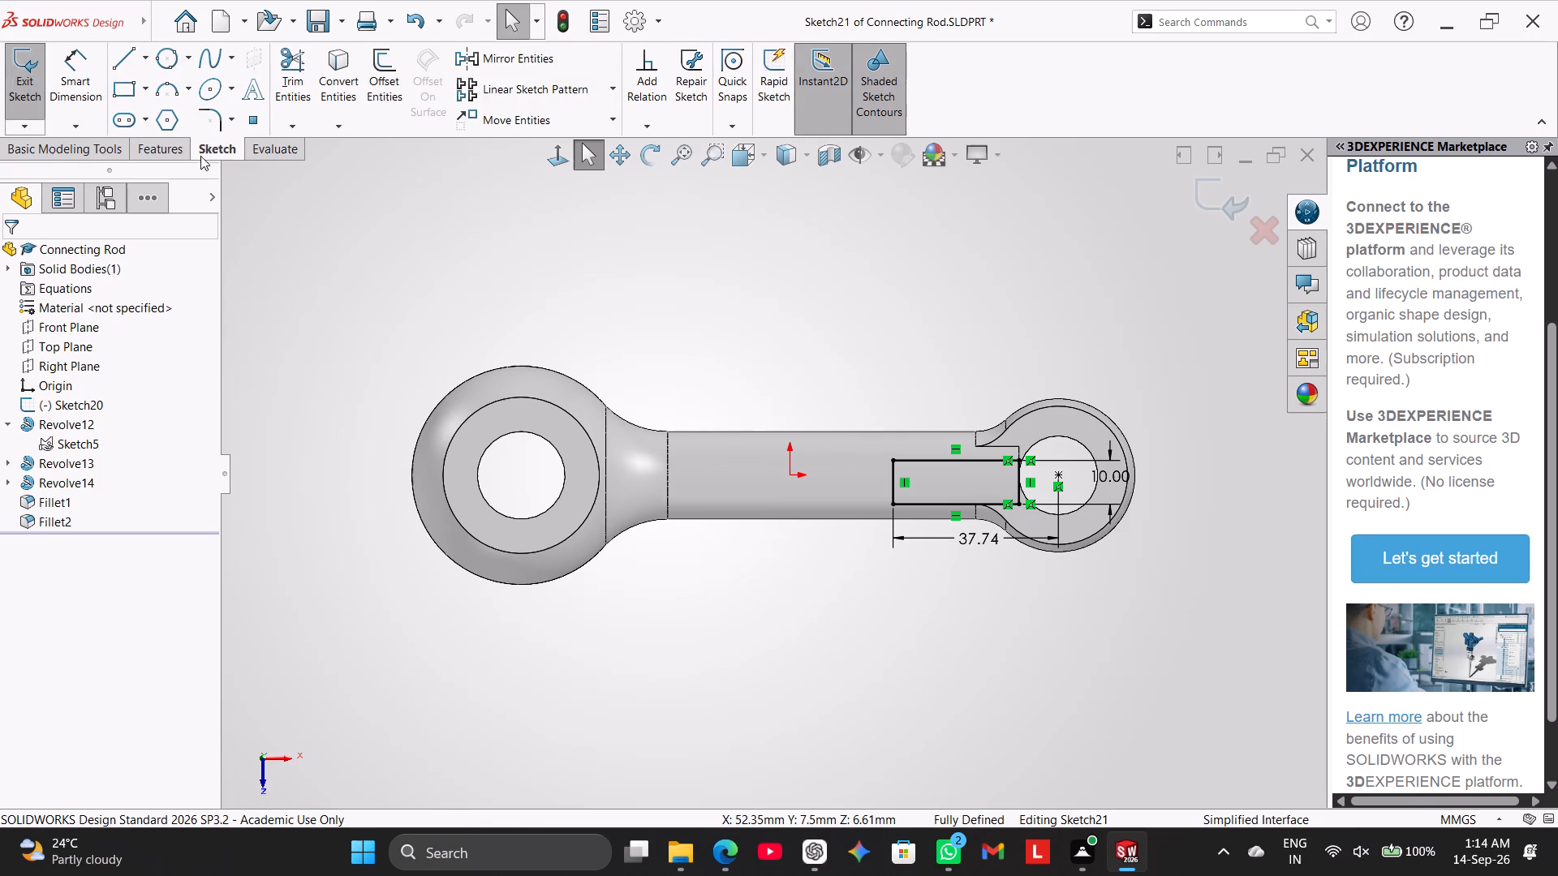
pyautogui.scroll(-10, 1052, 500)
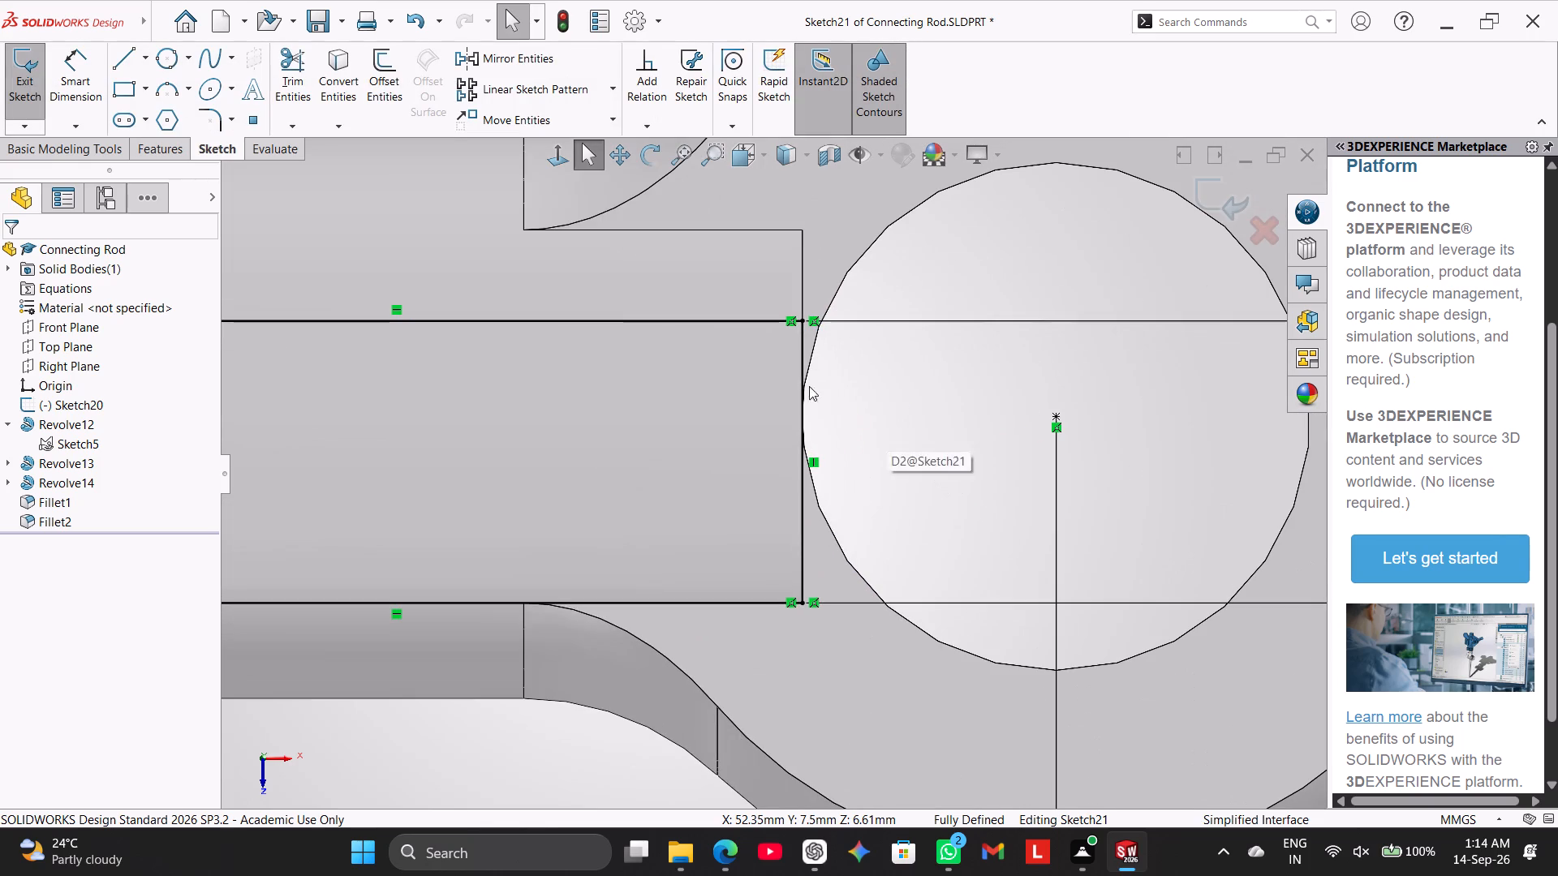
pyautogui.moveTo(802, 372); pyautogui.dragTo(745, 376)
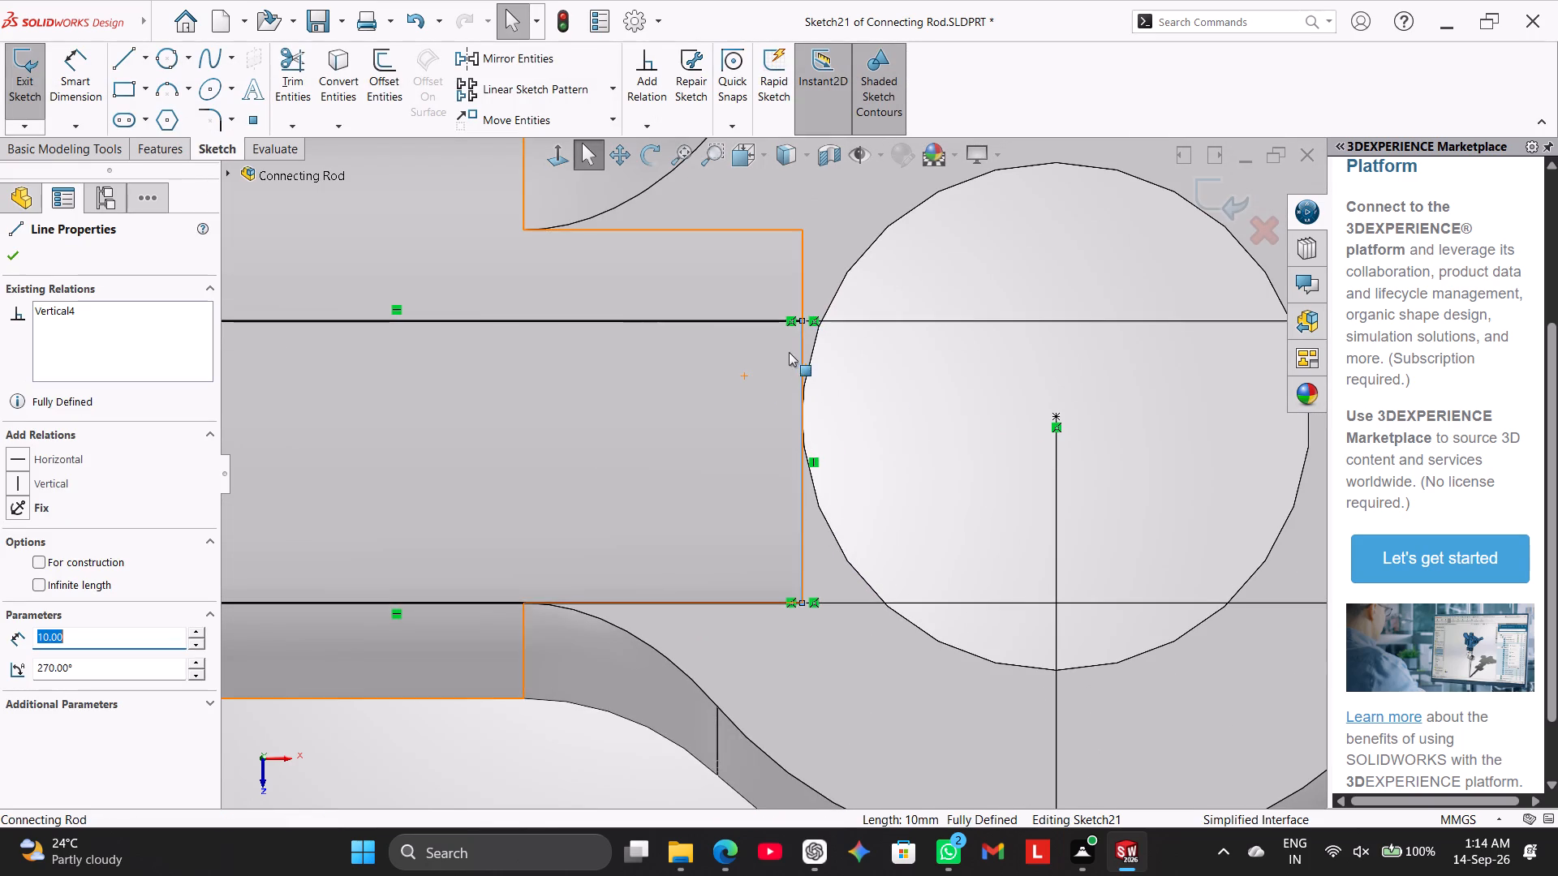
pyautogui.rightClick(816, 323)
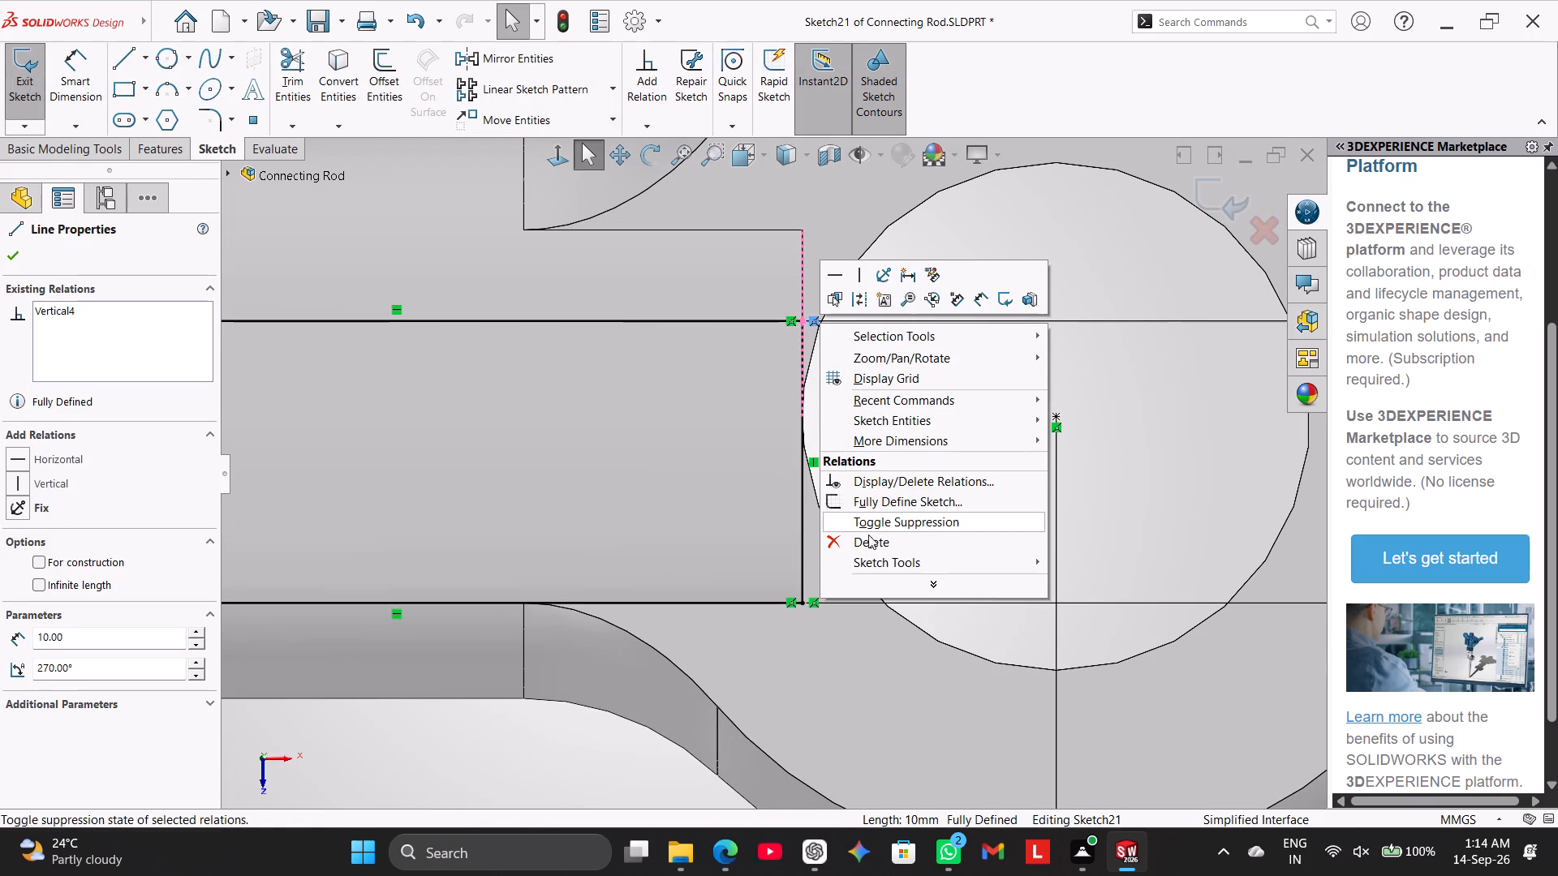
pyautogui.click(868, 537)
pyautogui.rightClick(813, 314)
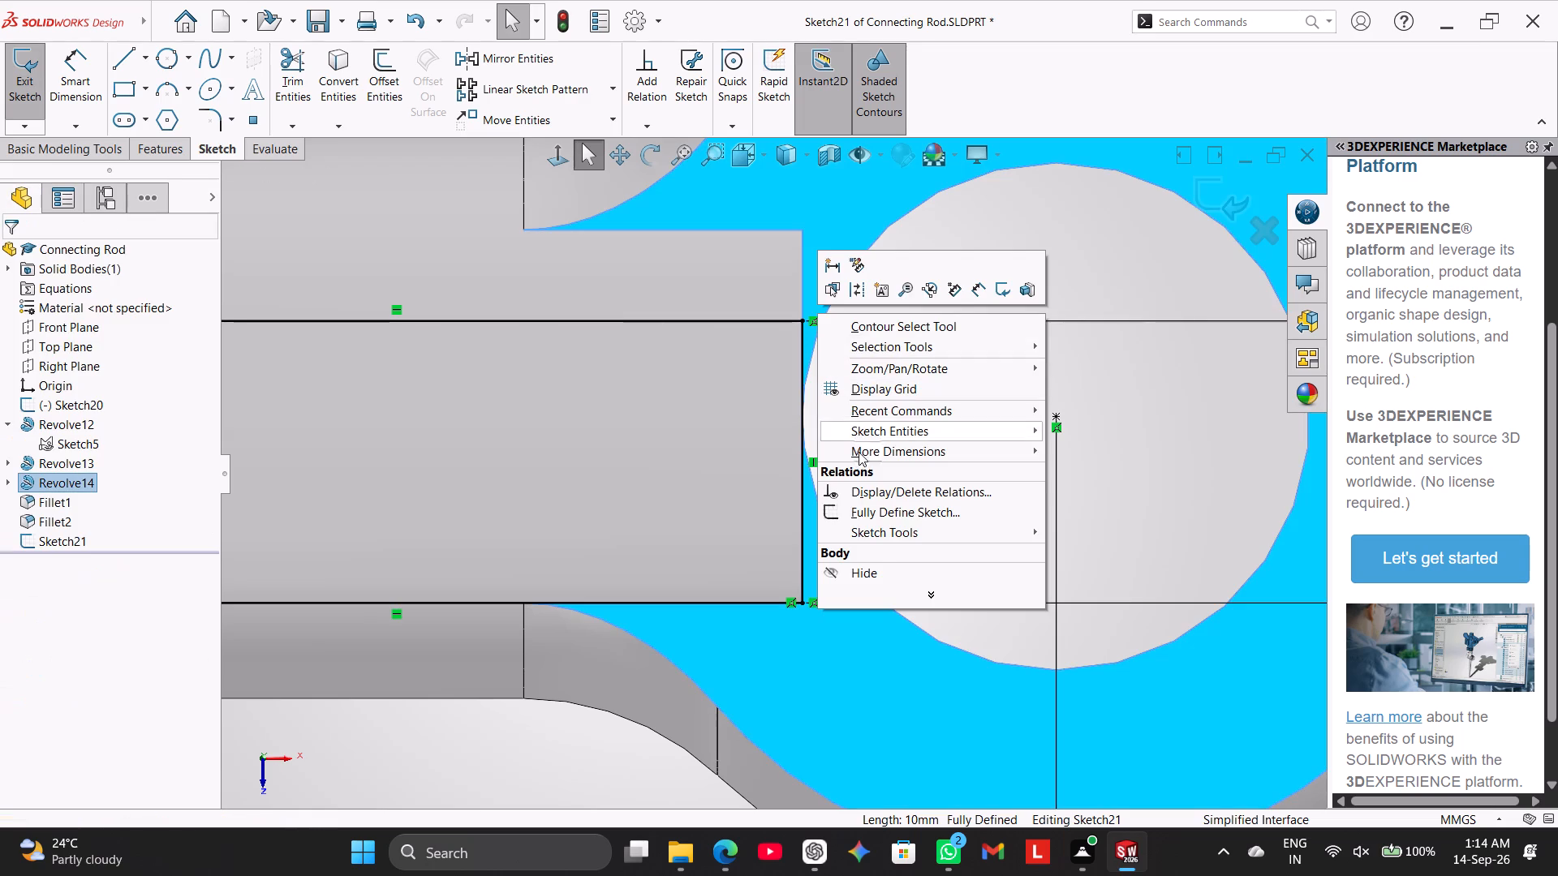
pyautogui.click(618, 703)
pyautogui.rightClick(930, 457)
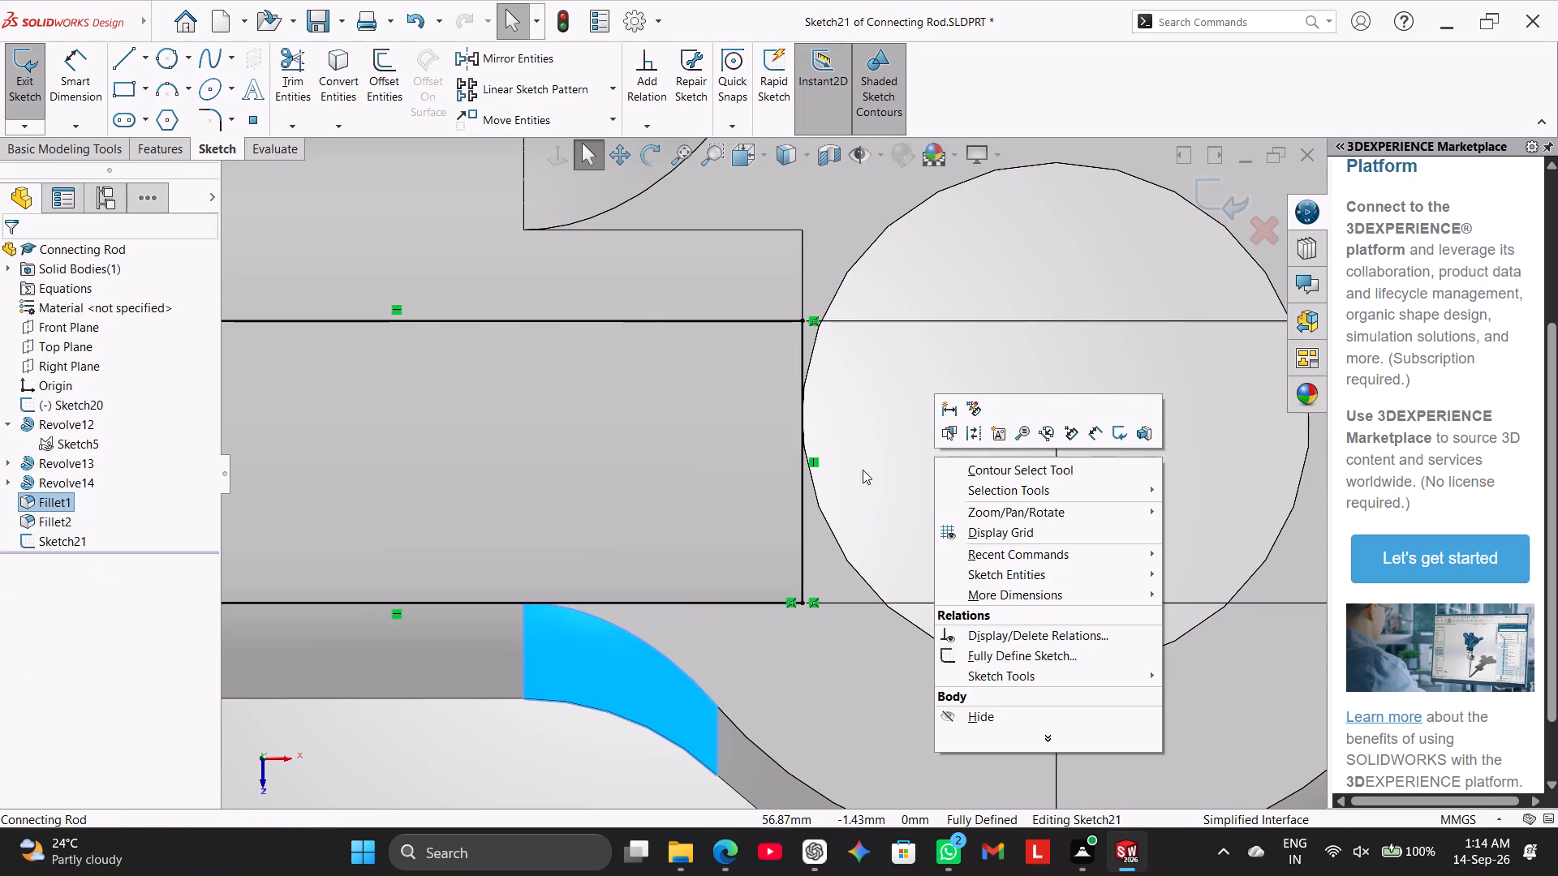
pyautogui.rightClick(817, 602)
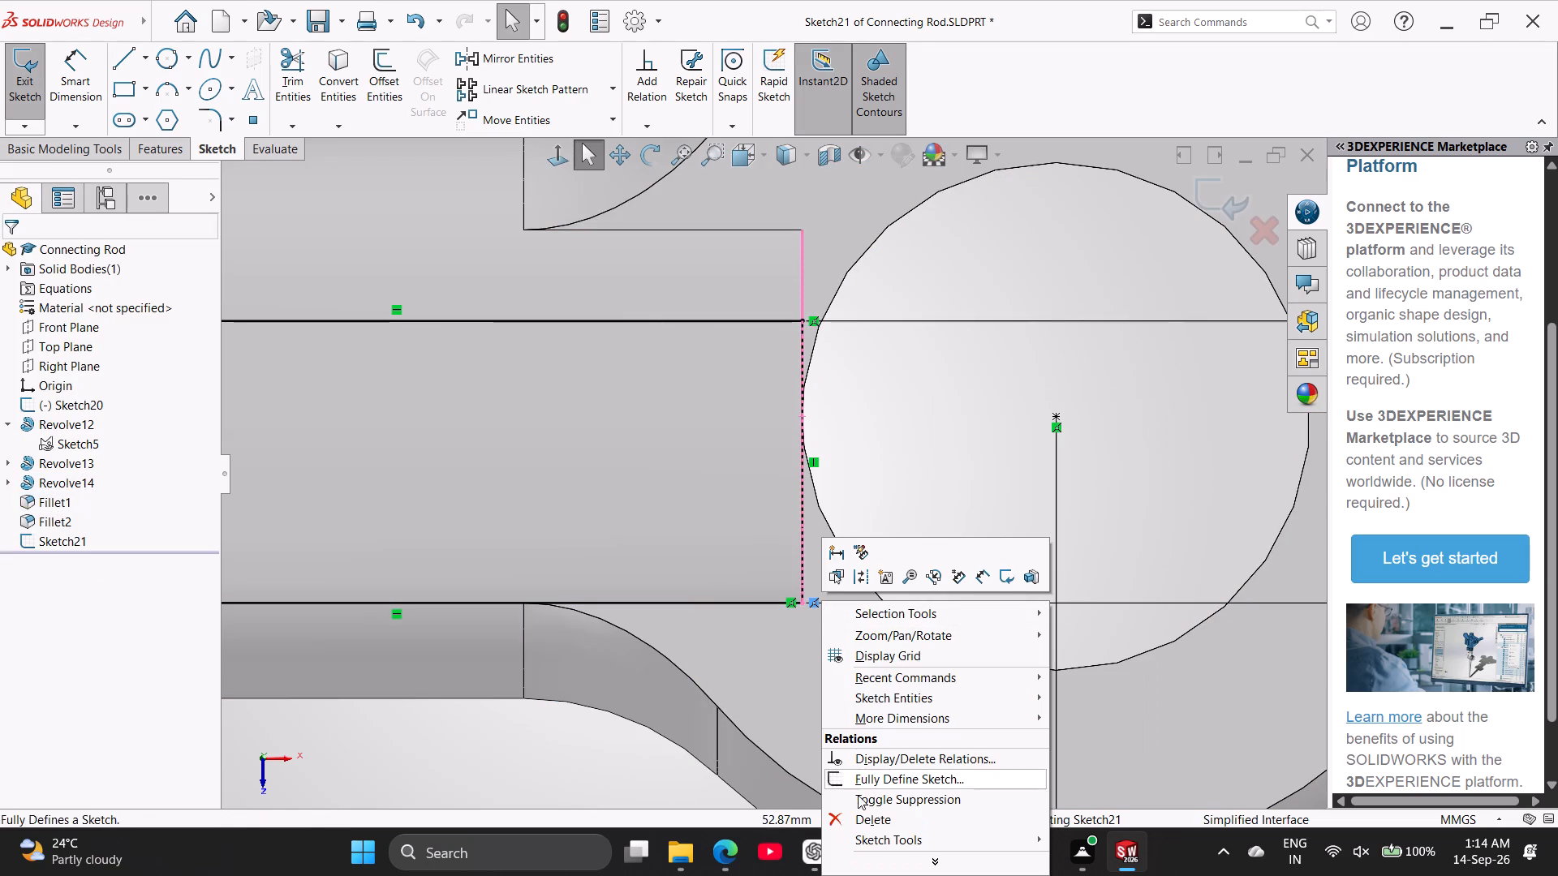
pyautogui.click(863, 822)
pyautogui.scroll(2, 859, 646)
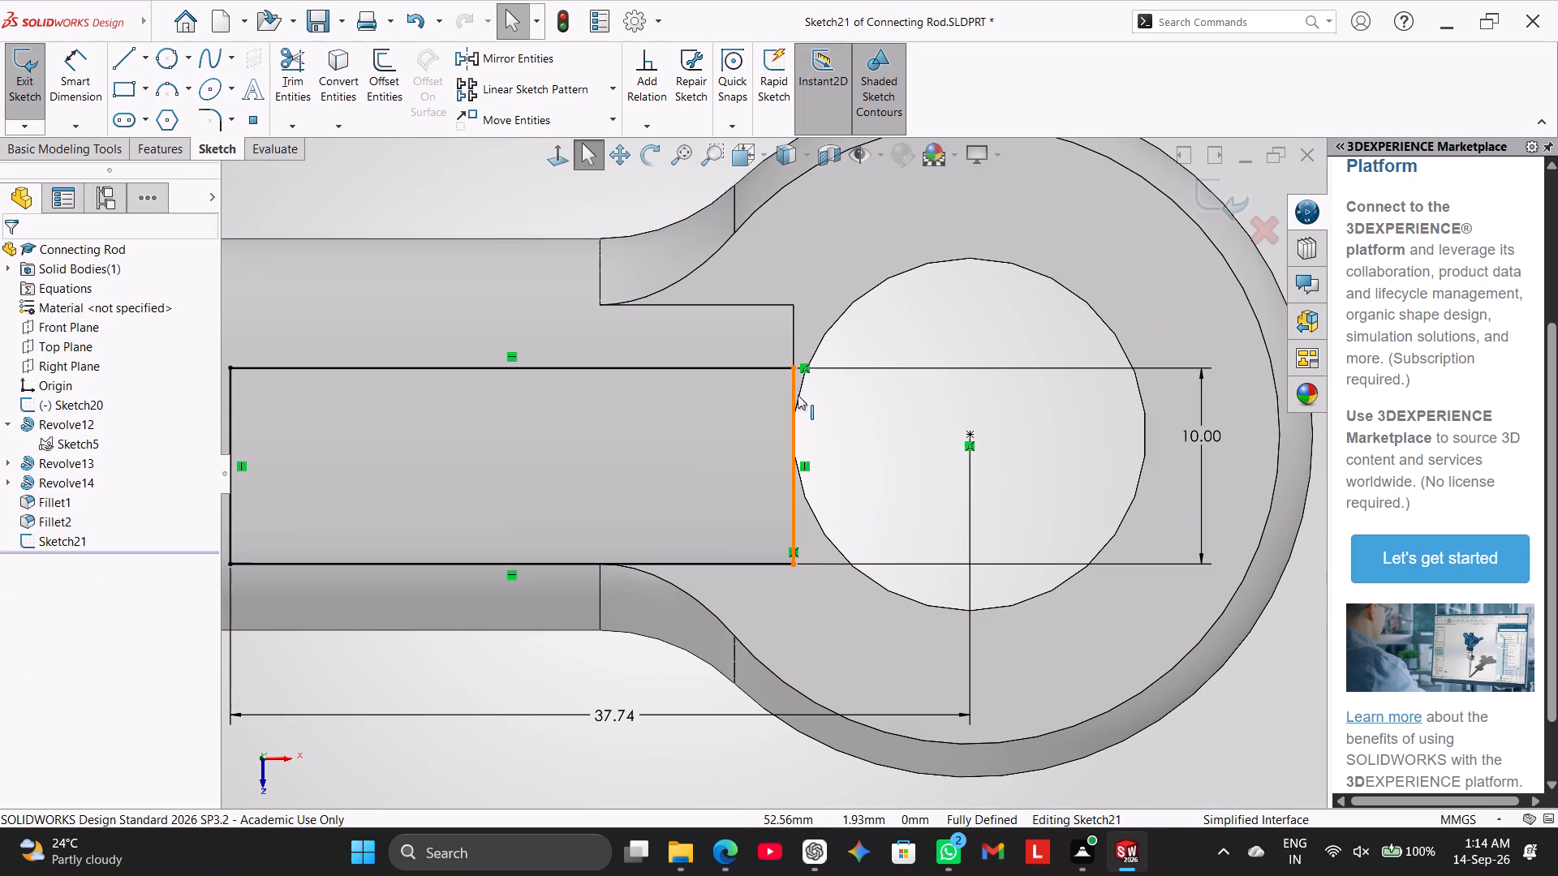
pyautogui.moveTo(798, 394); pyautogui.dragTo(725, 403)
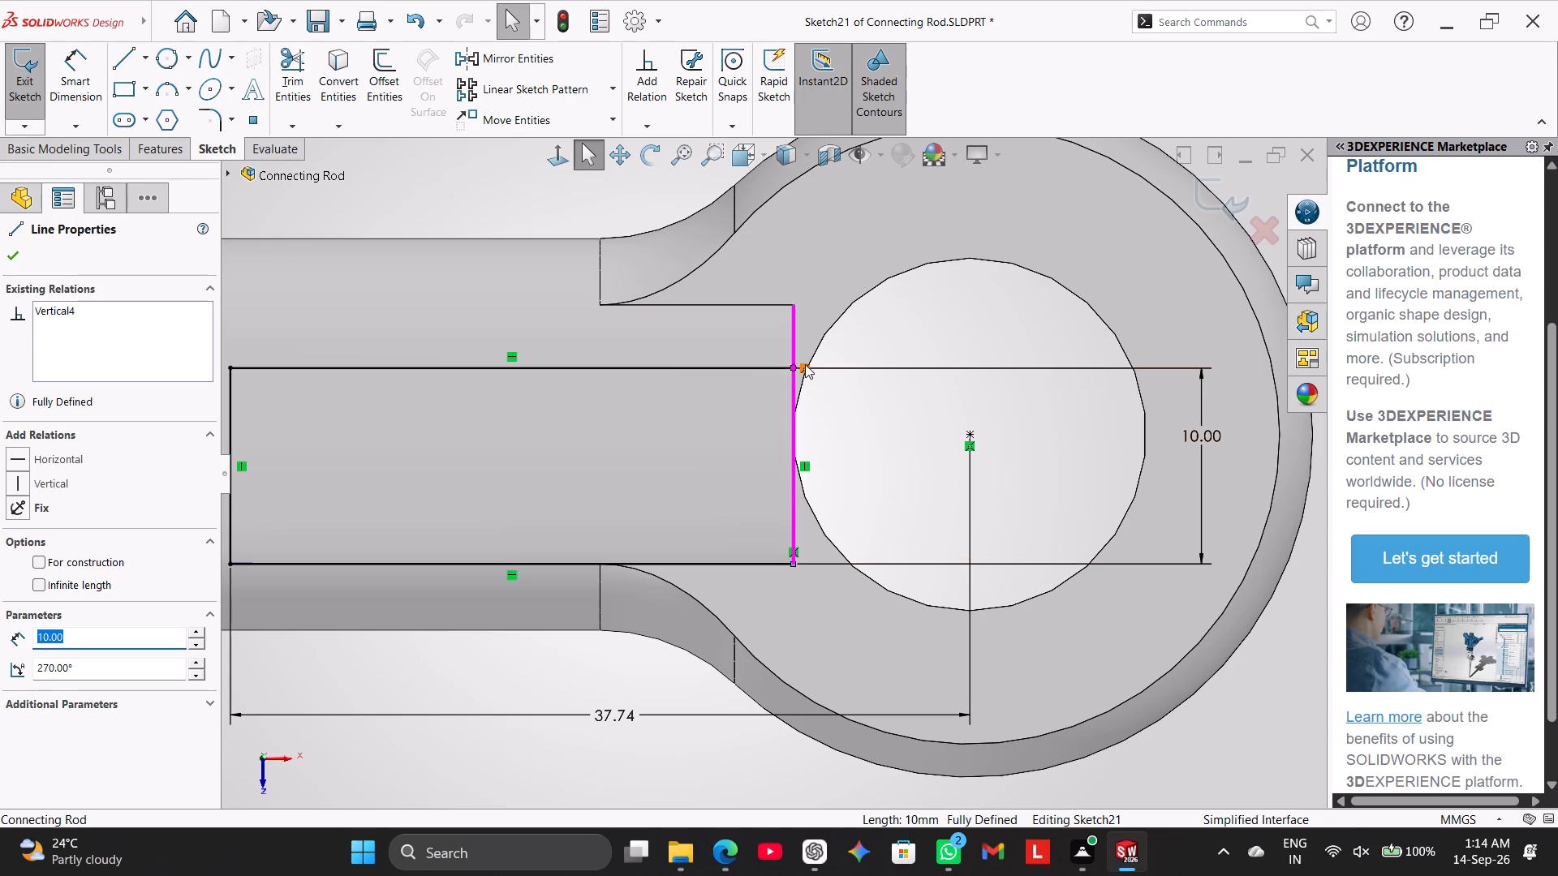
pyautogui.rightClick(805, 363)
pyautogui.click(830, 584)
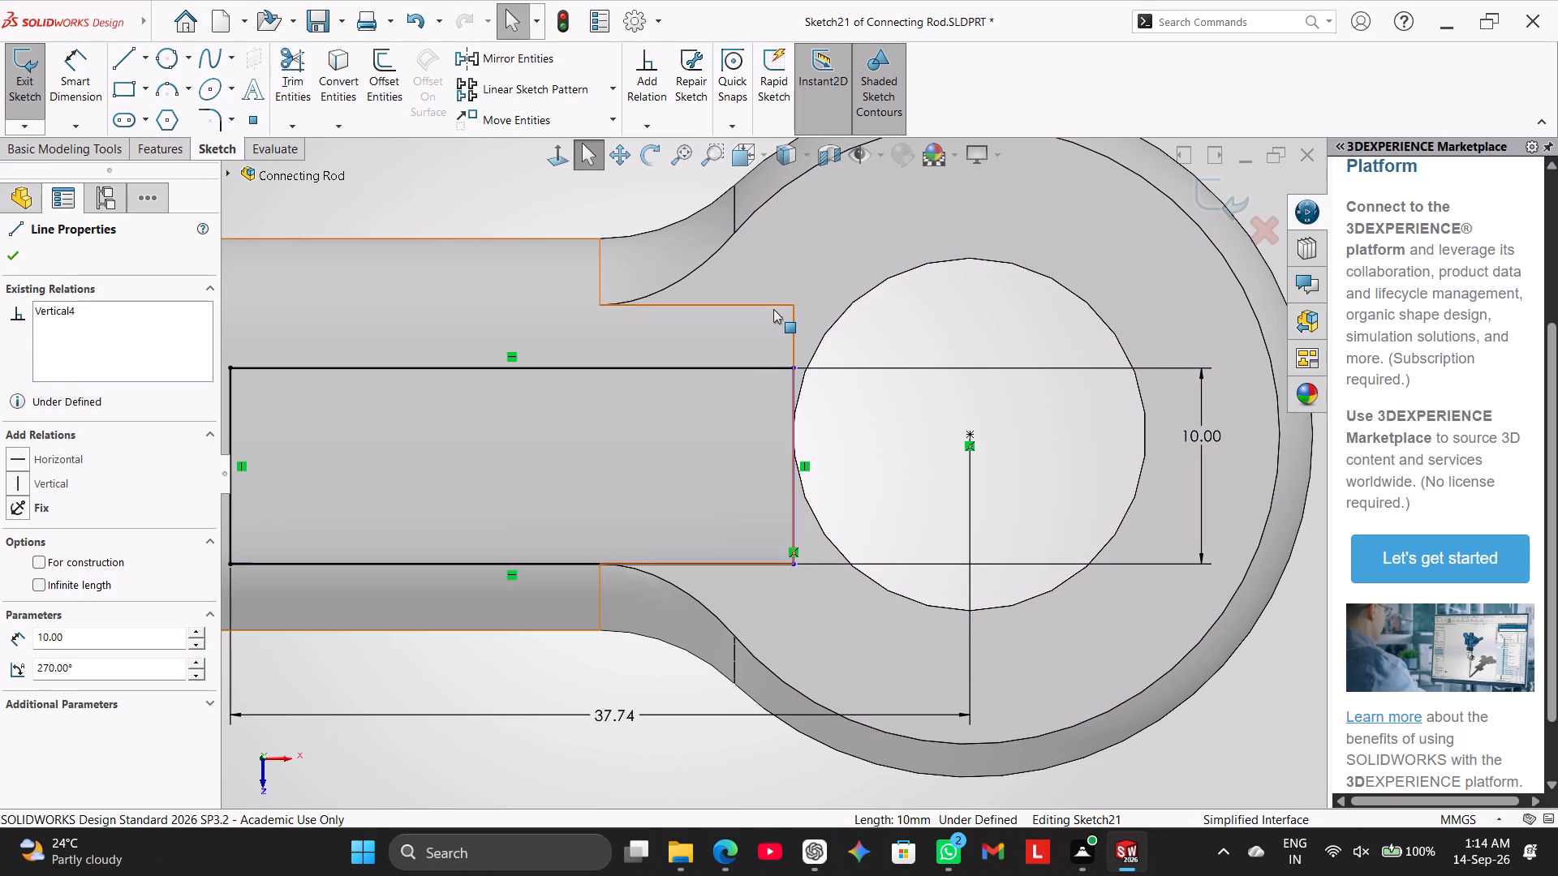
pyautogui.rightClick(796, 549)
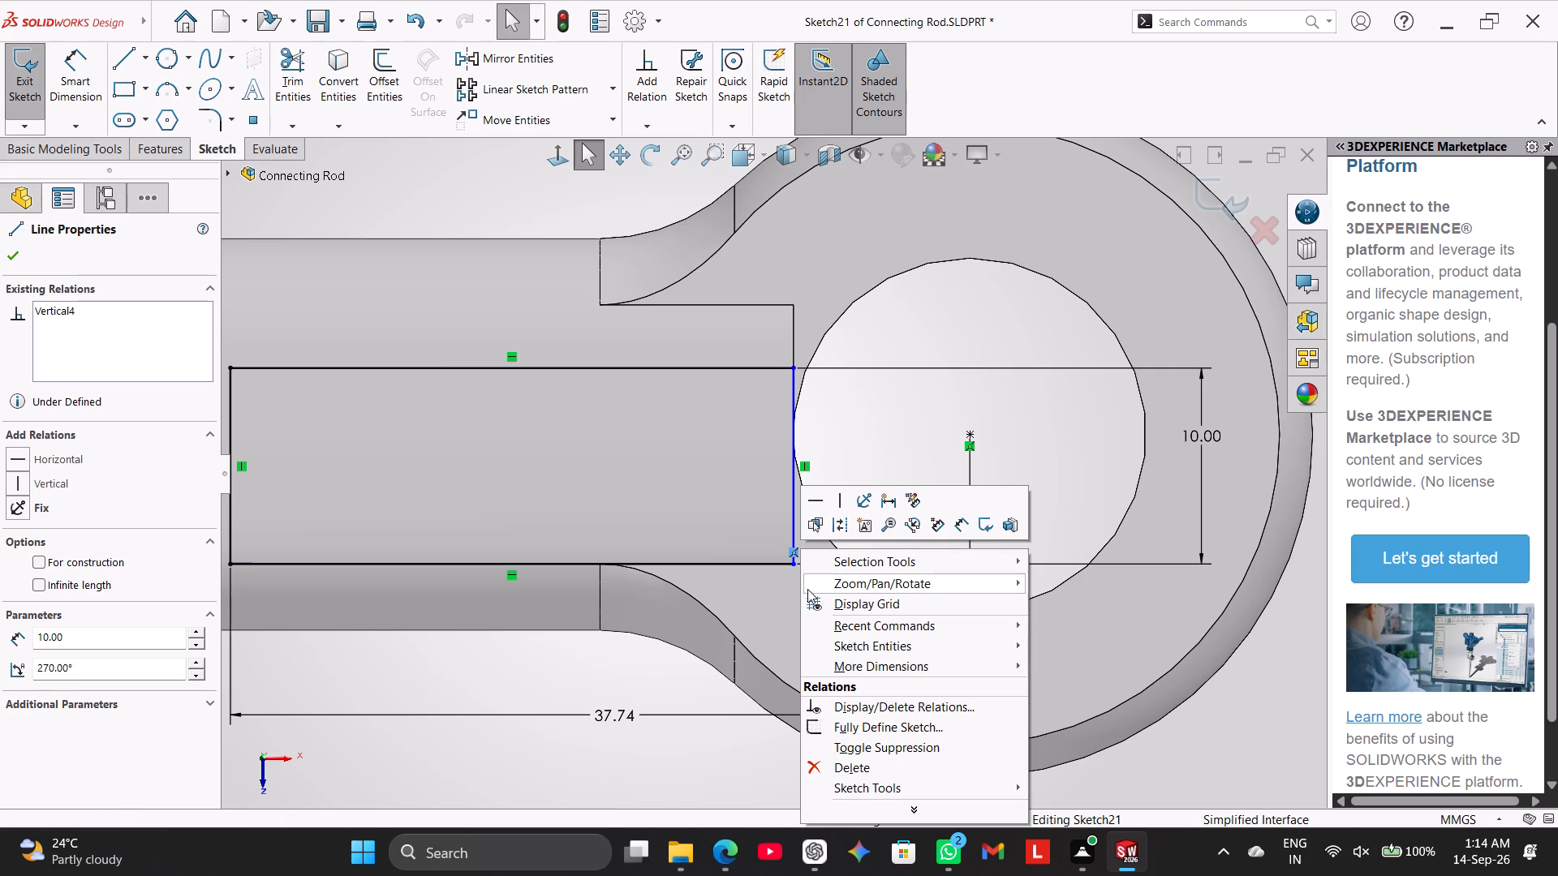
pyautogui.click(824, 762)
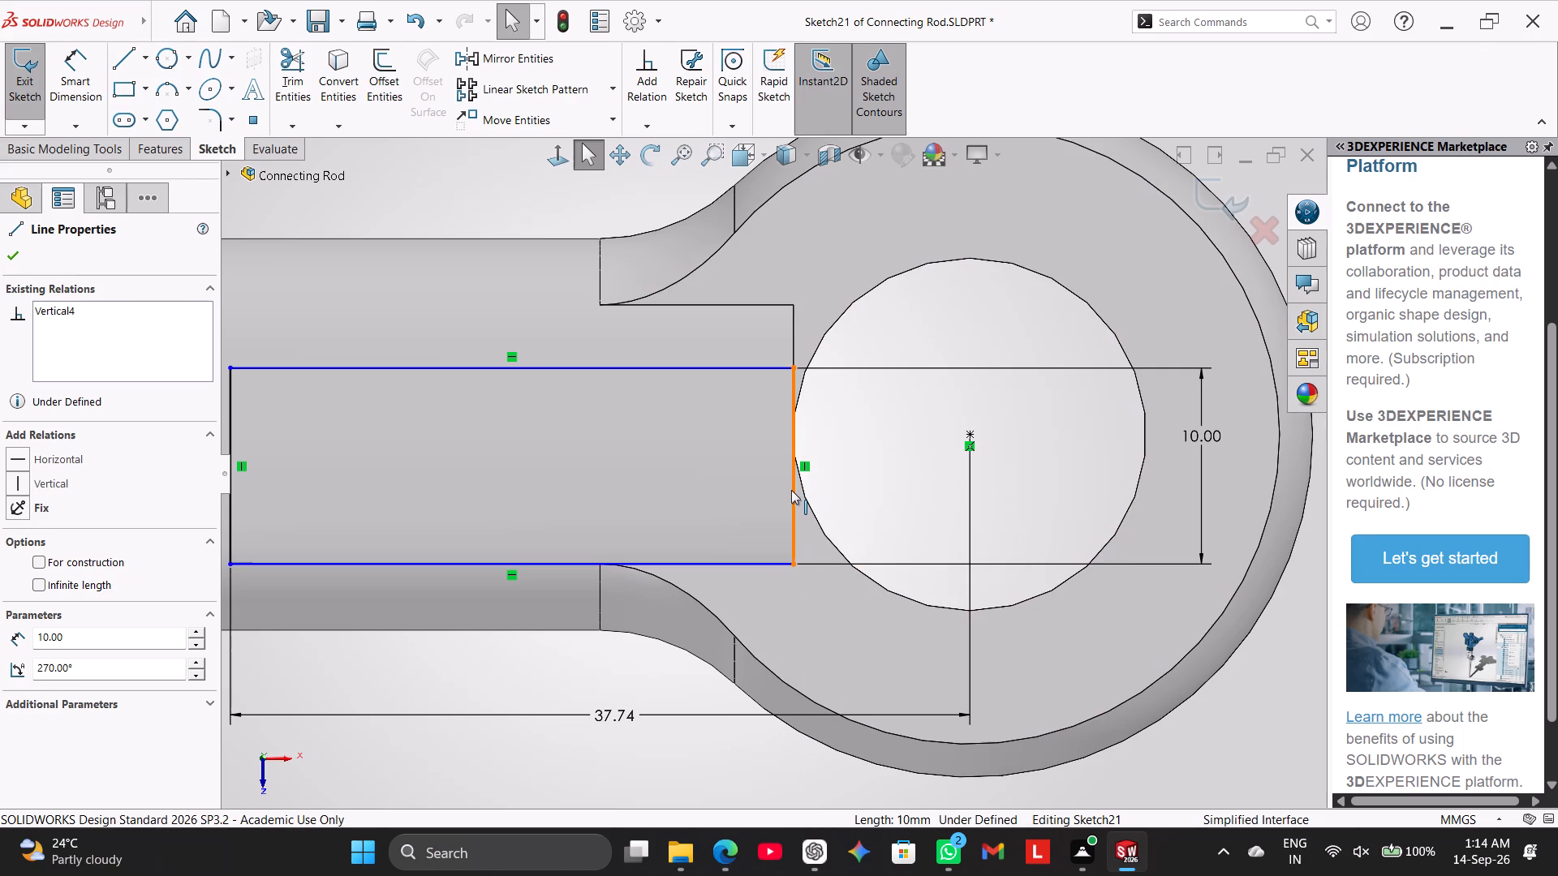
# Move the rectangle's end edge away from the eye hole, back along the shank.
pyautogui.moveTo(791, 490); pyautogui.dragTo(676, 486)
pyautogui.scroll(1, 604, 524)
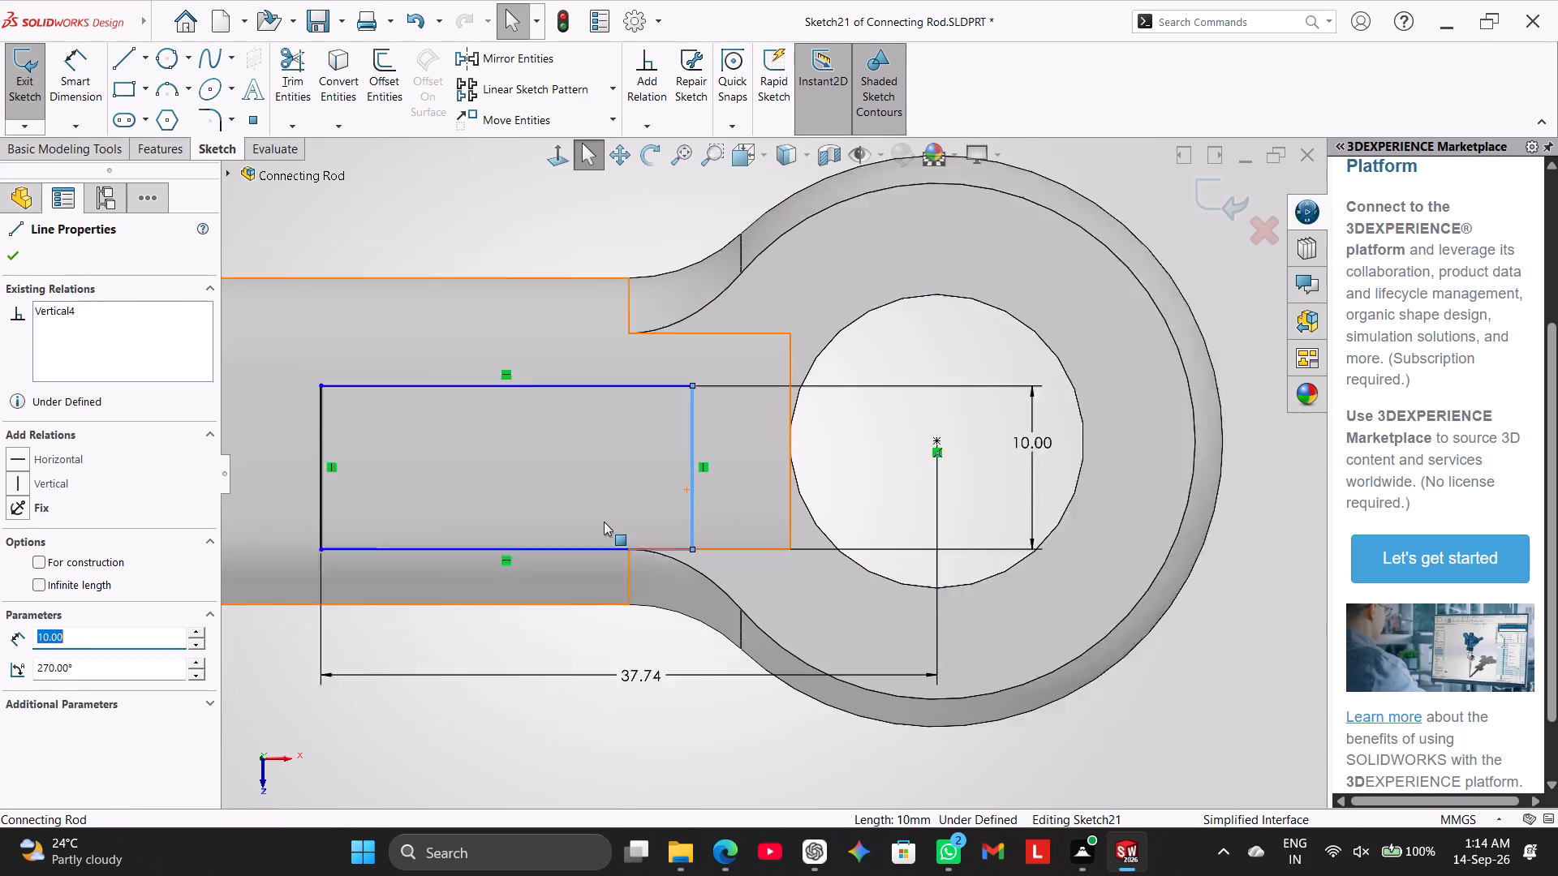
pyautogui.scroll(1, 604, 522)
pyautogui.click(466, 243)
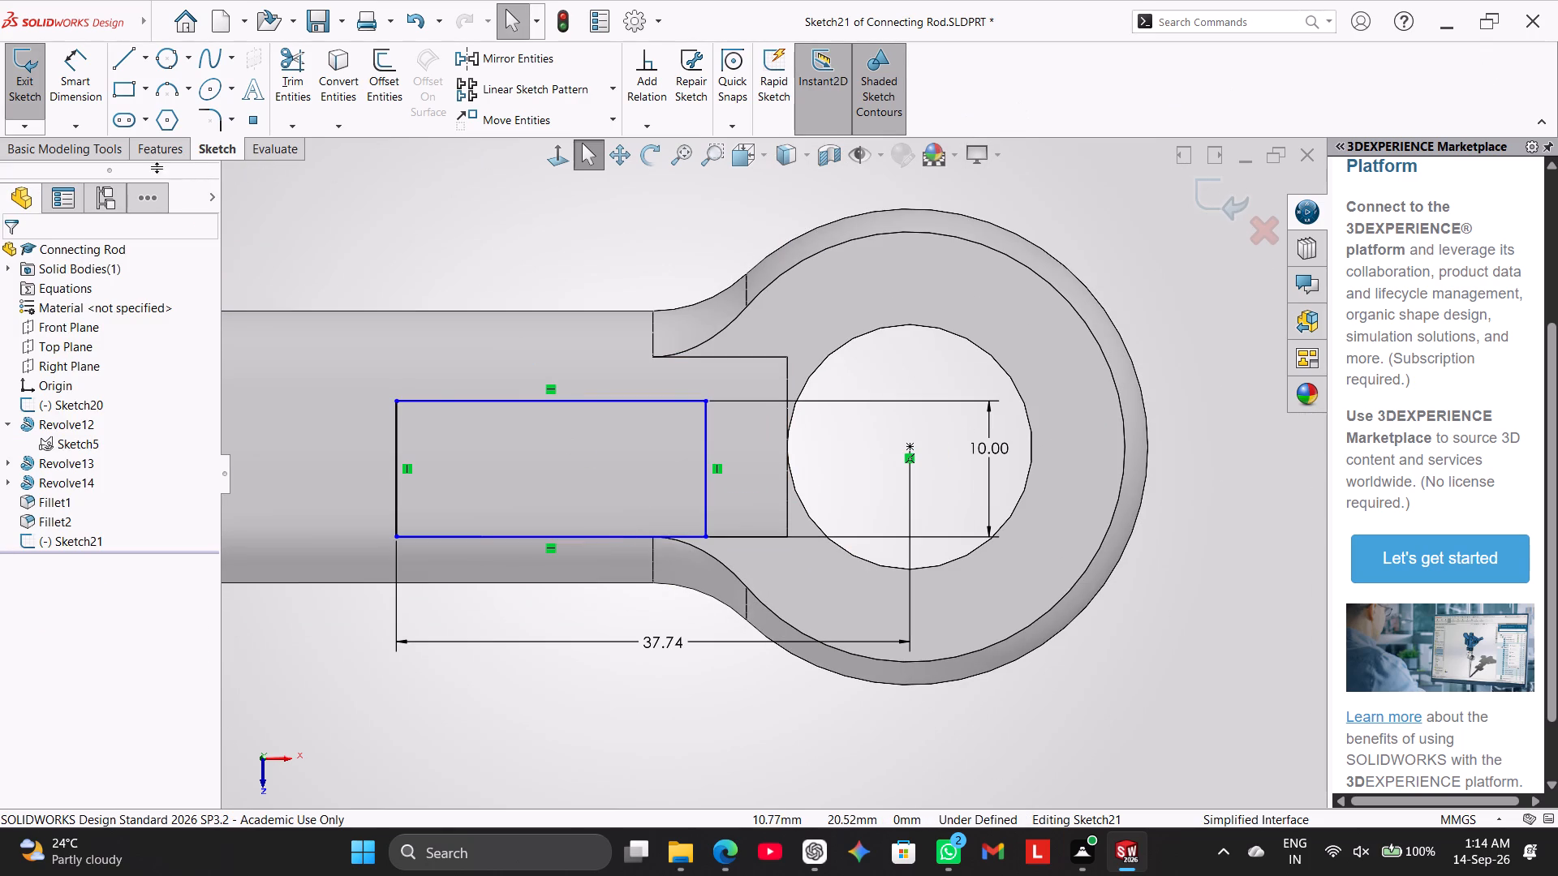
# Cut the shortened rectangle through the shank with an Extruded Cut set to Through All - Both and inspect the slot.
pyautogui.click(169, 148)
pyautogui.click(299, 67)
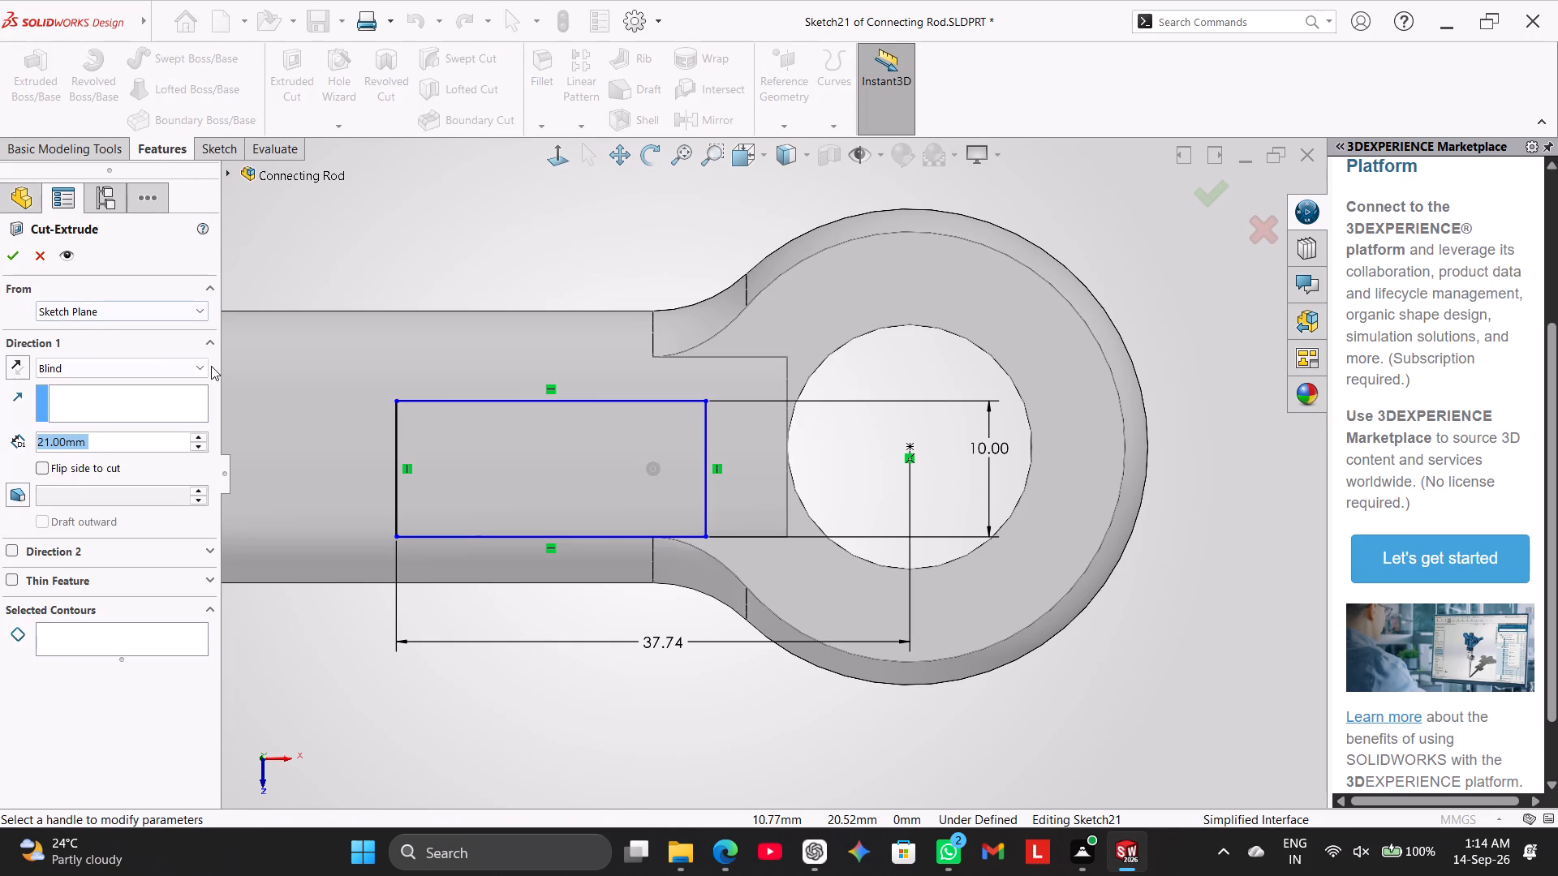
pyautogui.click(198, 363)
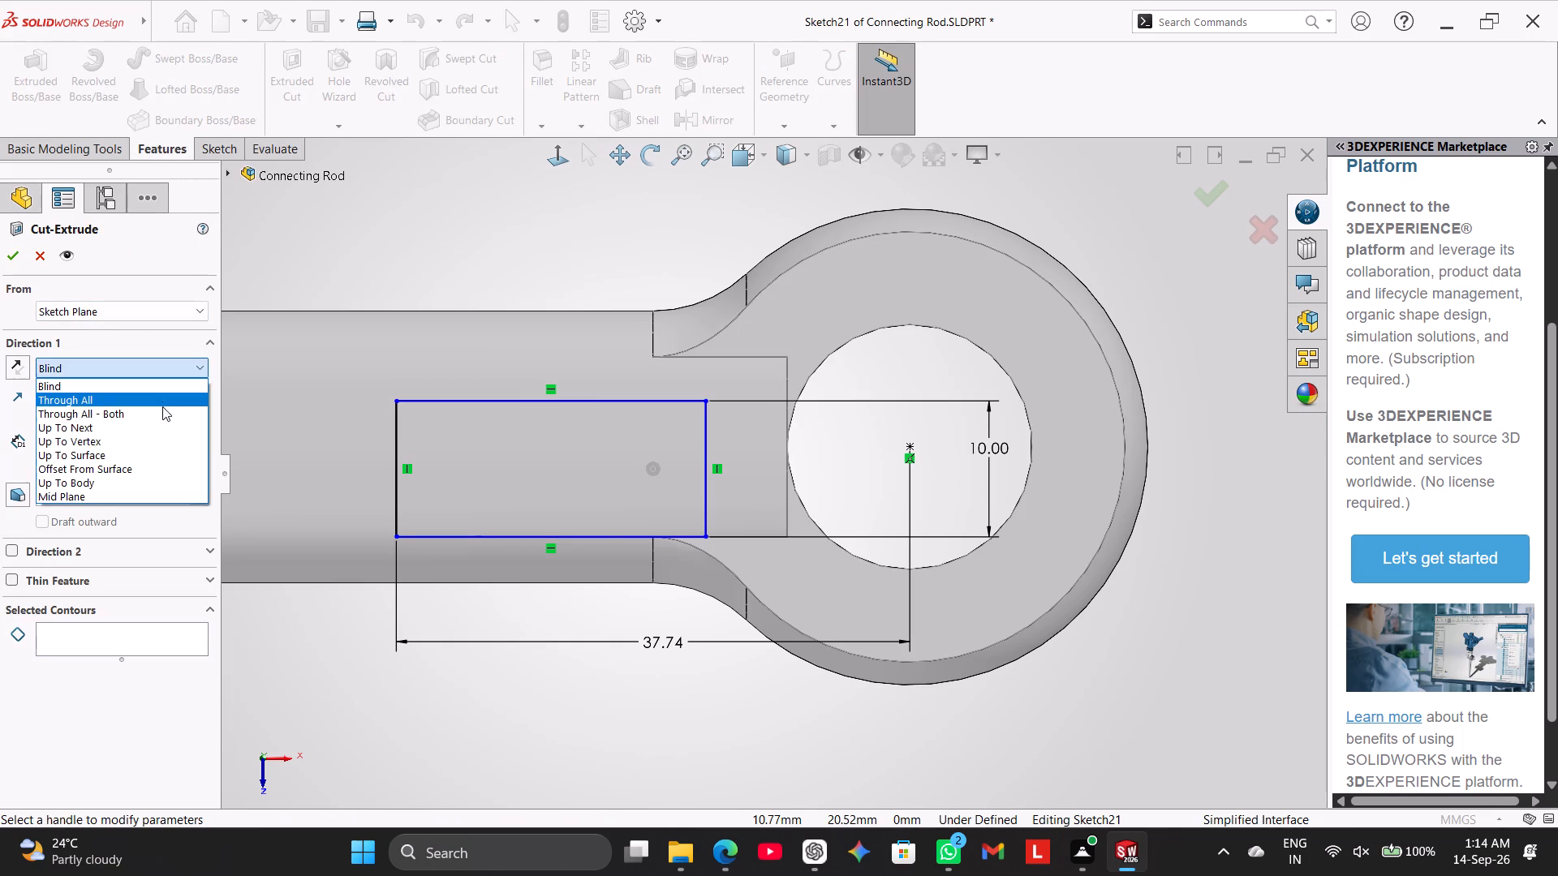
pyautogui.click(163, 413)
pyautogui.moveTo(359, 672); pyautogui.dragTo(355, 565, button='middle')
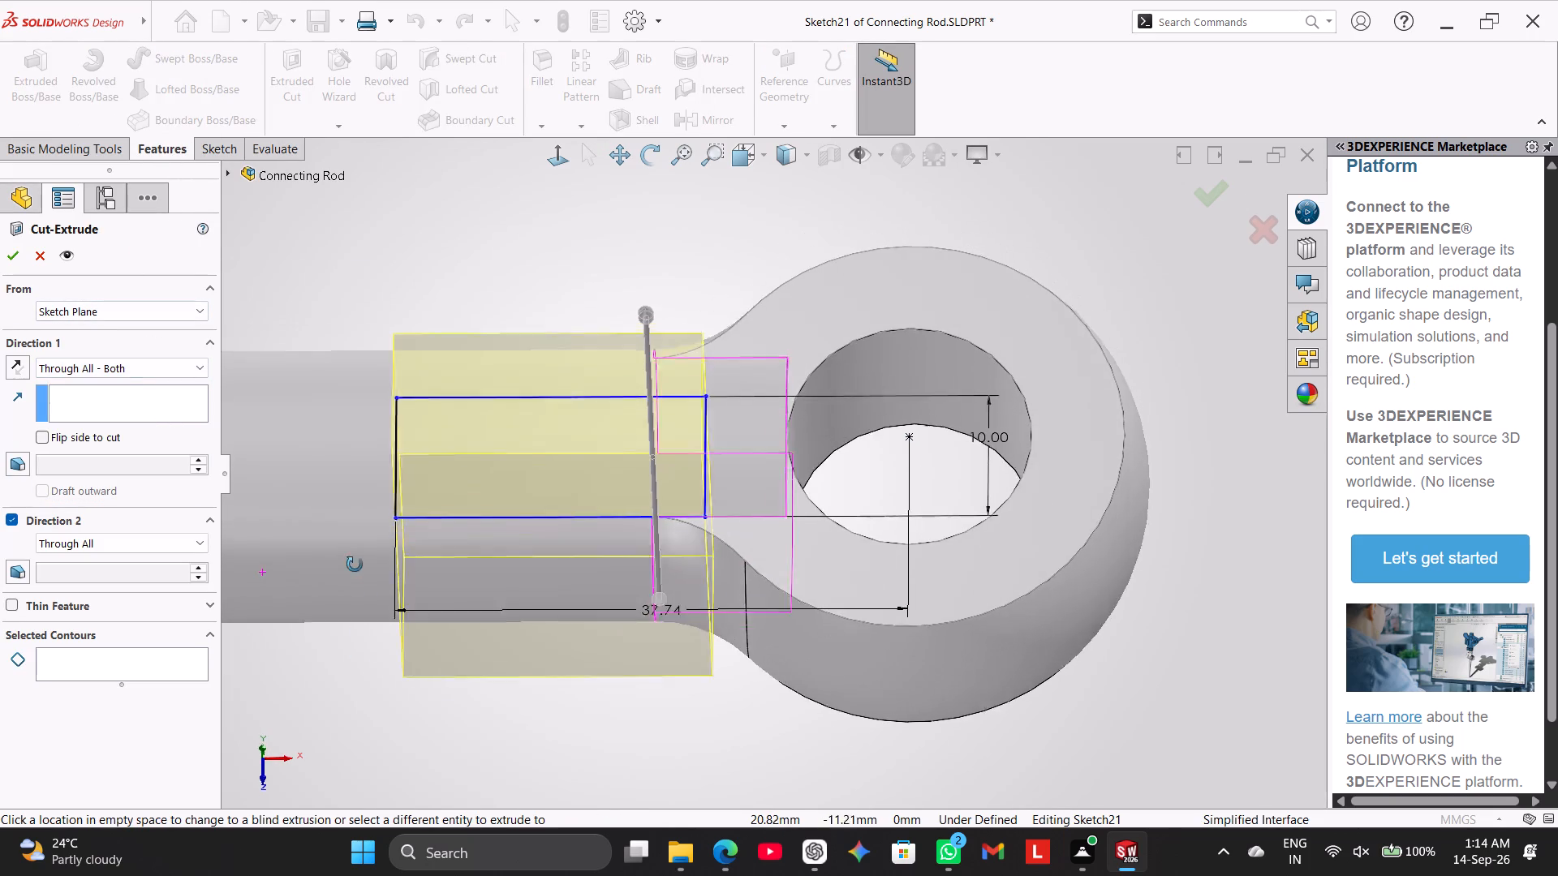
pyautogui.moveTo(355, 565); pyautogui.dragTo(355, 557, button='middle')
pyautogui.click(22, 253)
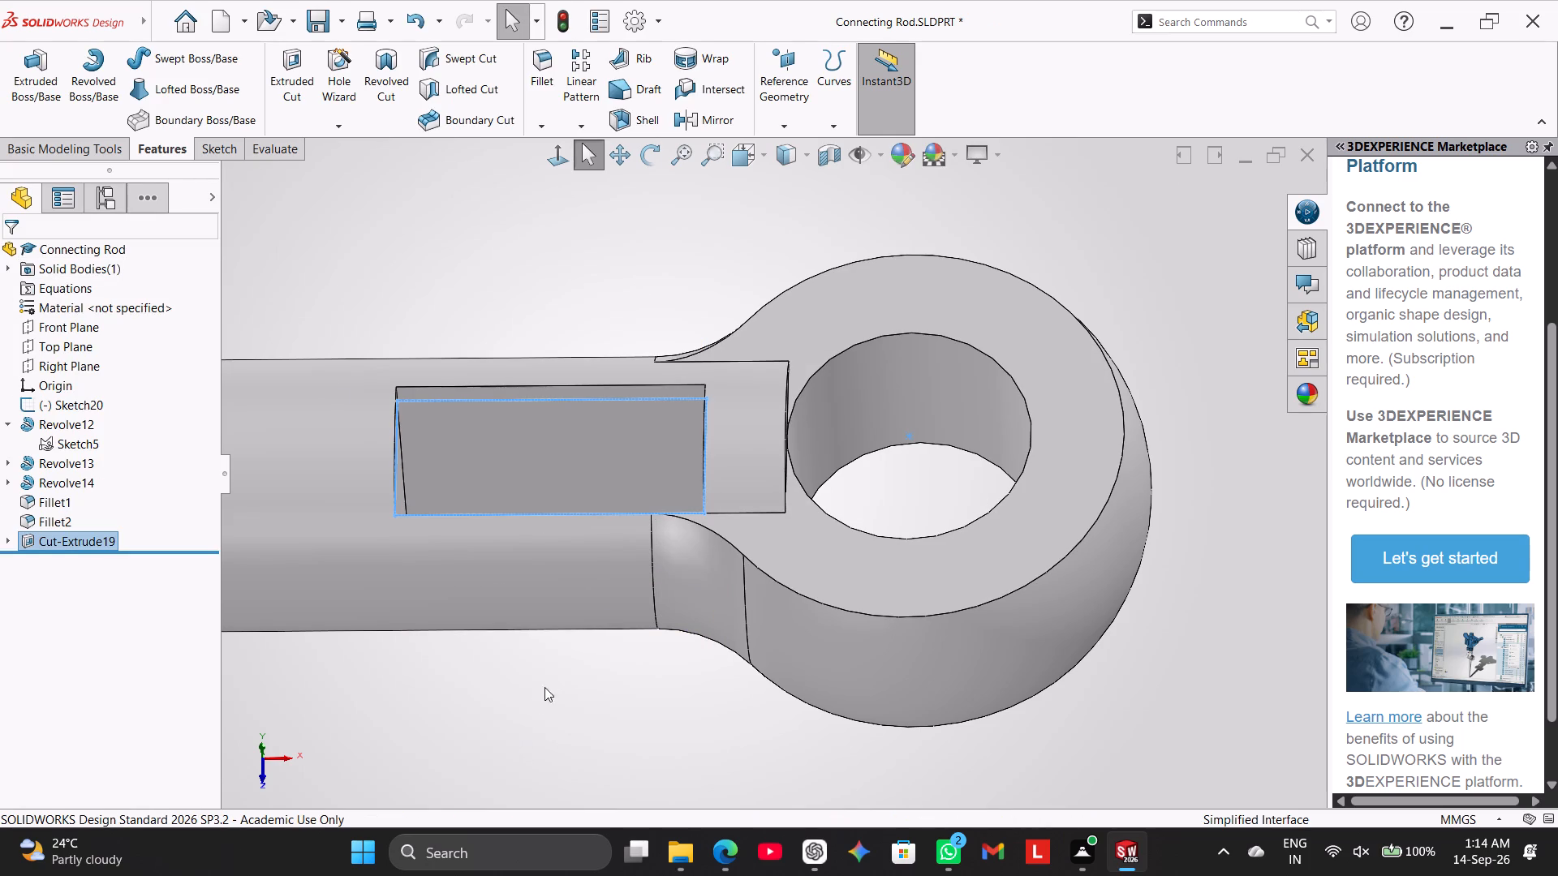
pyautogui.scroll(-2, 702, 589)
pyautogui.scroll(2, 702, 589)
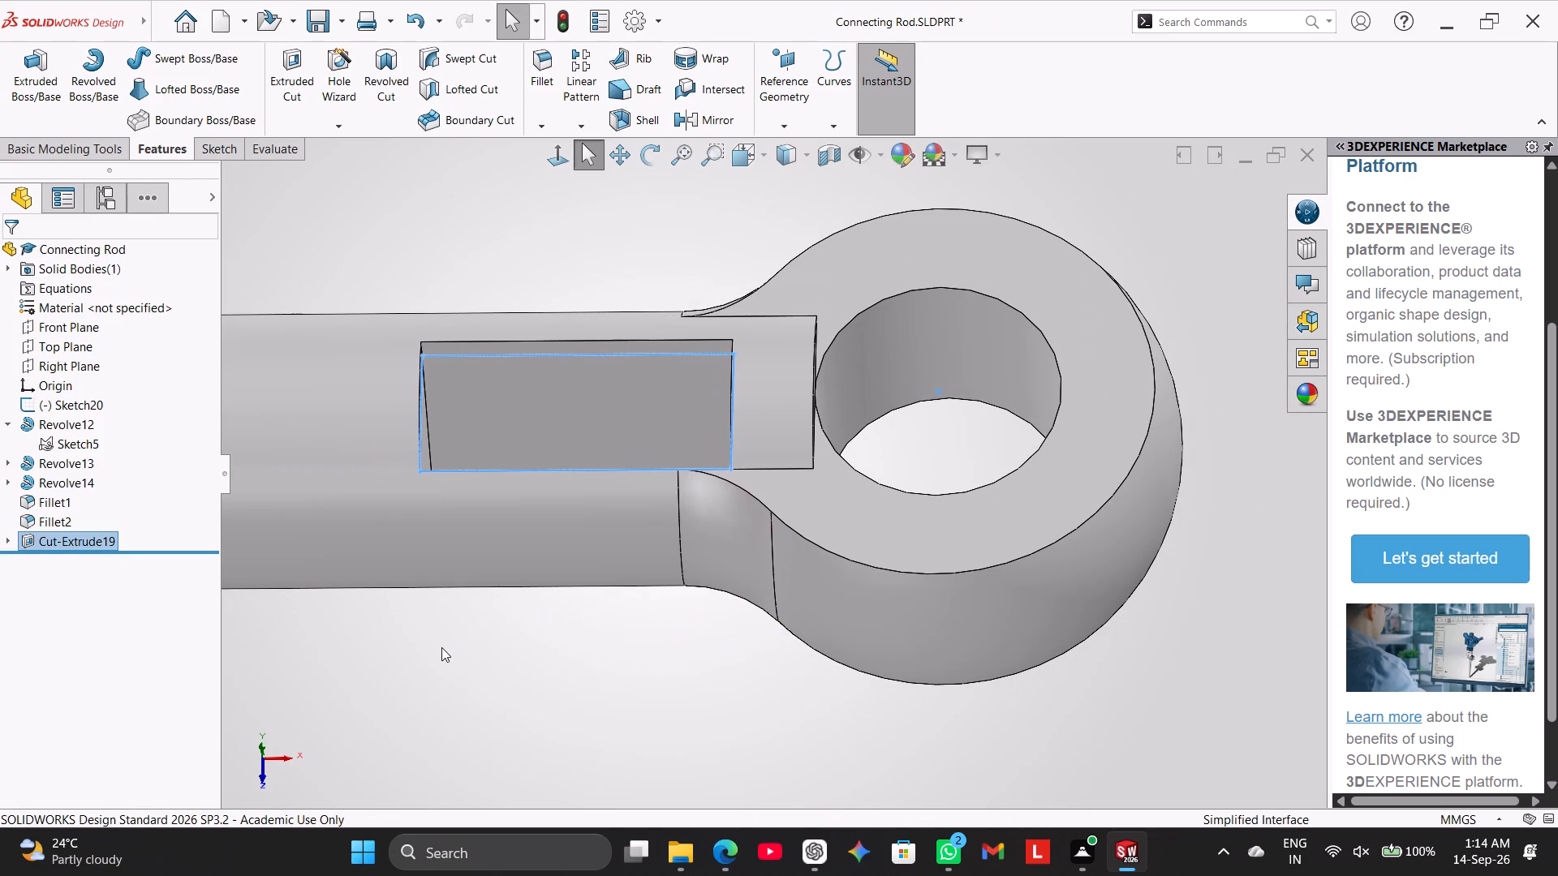
# Undo the shank cut and the rectangle sketch edits, back to before the rectangle's width was set to 10 mm.
pyautogui.hotkey('ctrl', 'z')
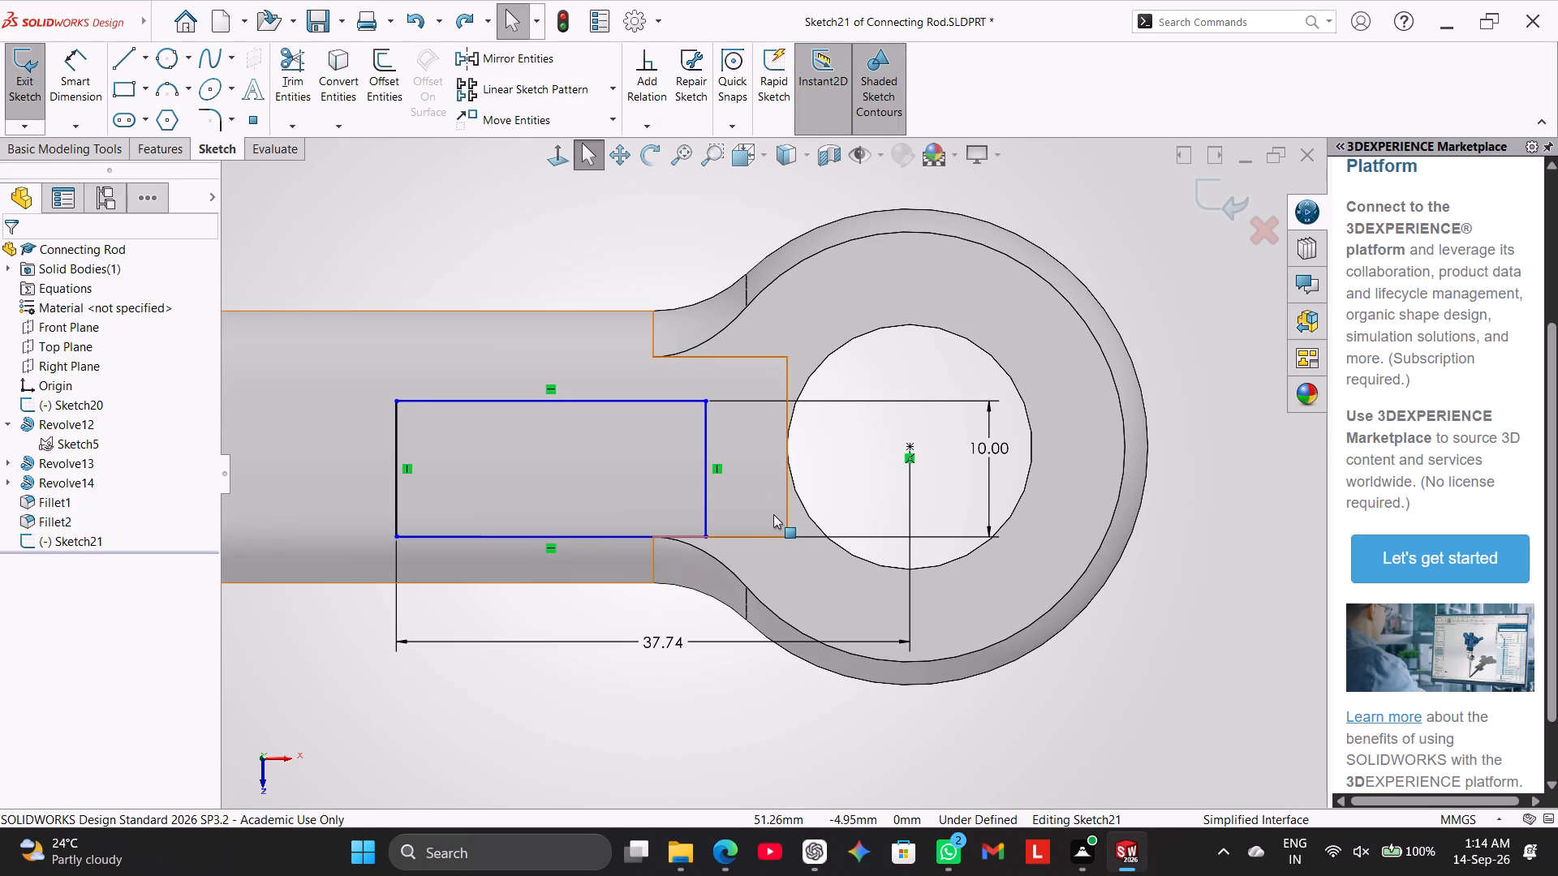
pyautogui.rightClick(982, 444)
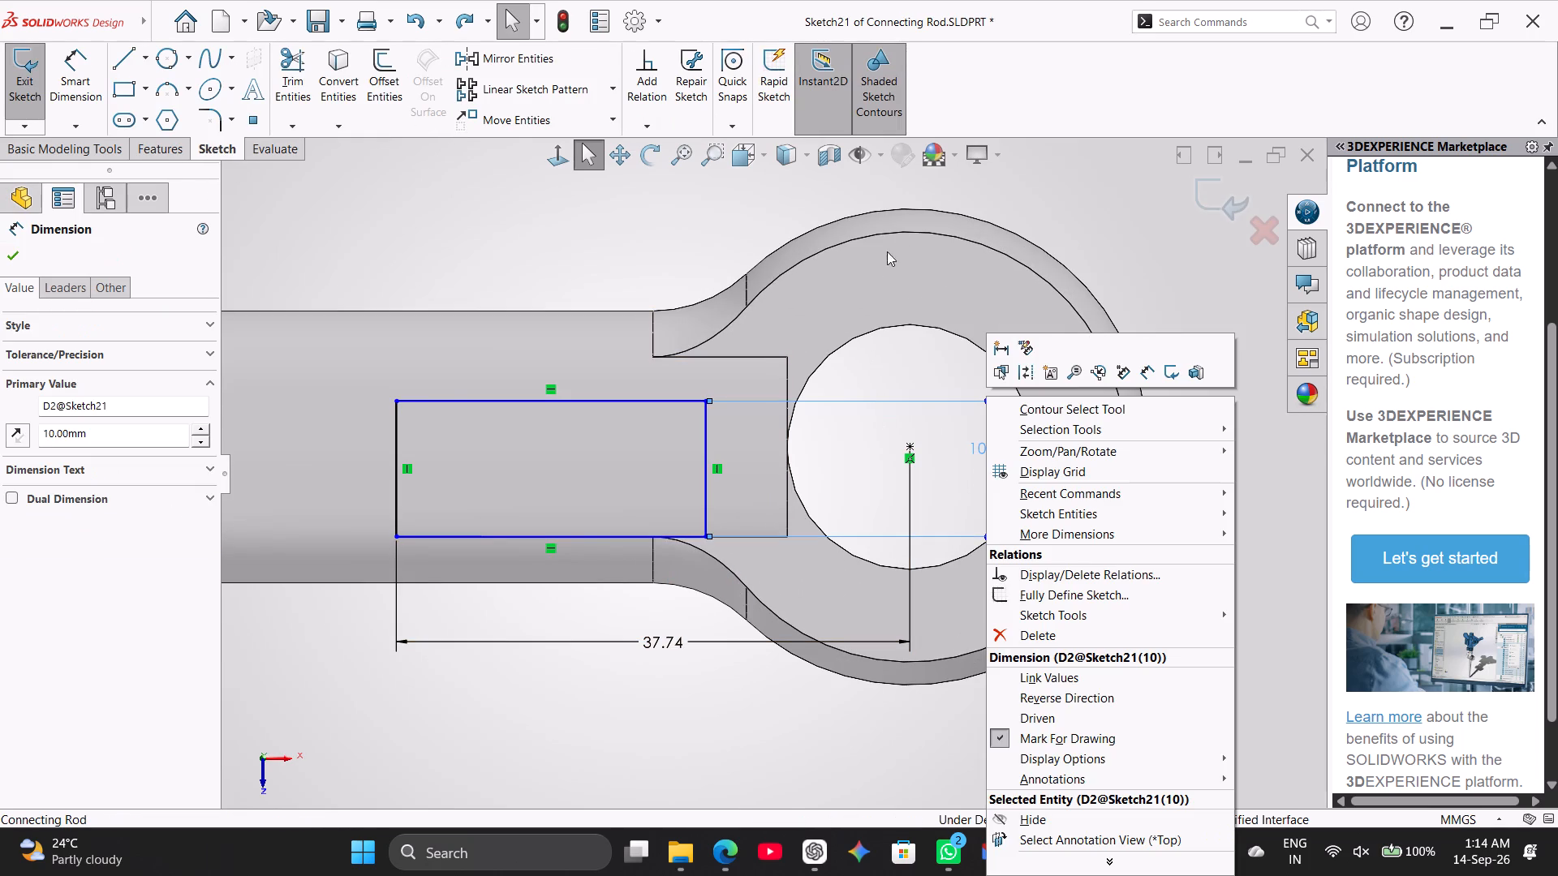
pyautogui.click(1044, 187)
pyautogui.hotkey('ctrl', 'z')
pyautogui.hotkey('ctrl', 'z')
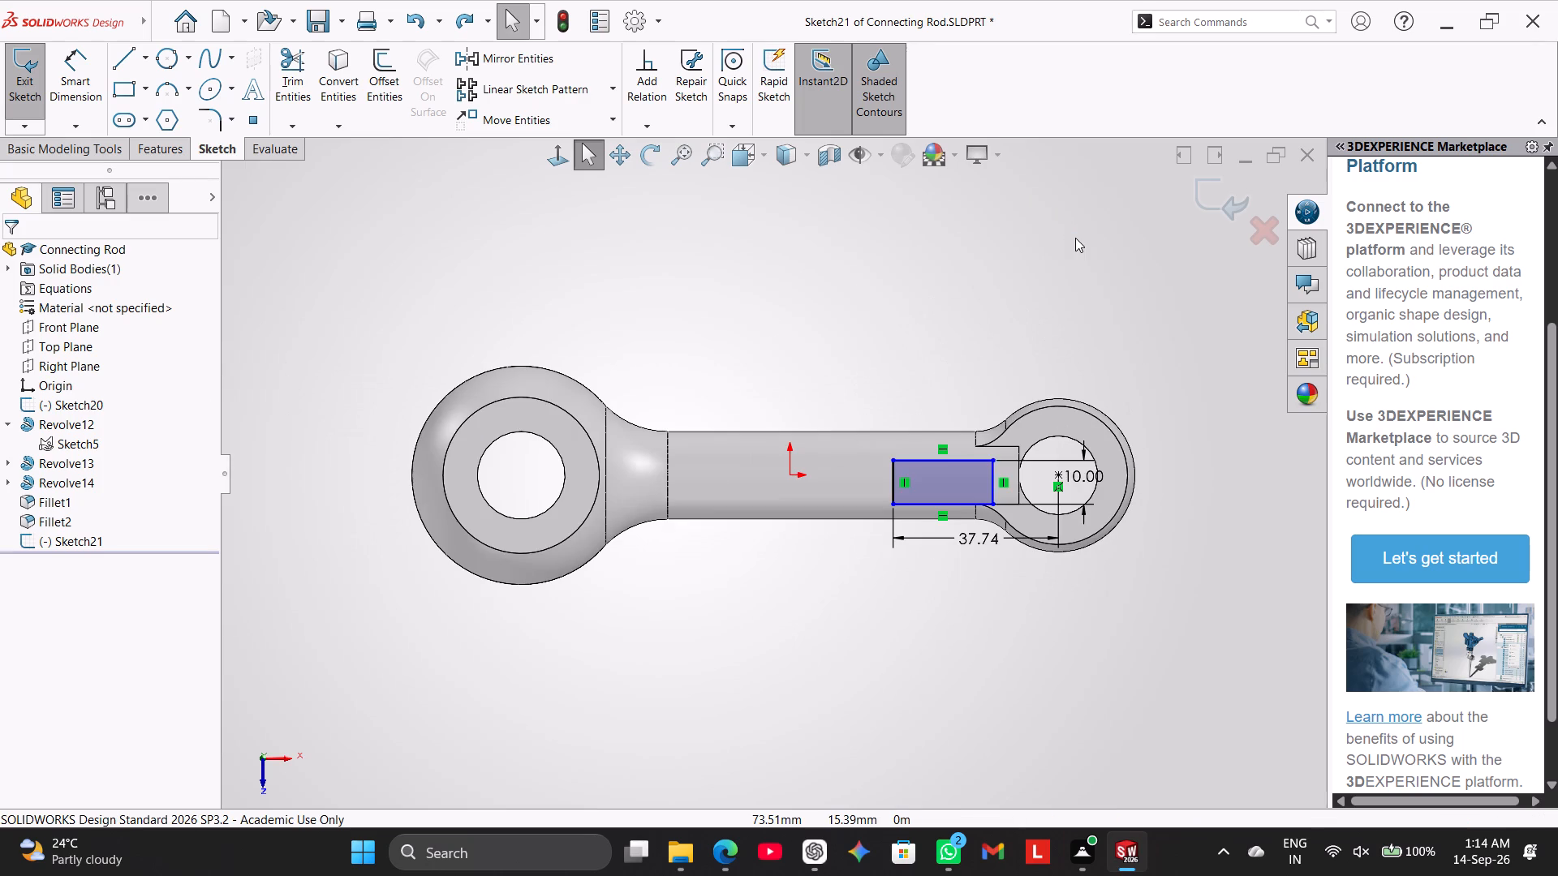
pyautogui.hotkey('ctrl', 'z')
pyautogui.hotkey('ctrl', 'z')
pyautogui.hotkey('ctrl', 'z')
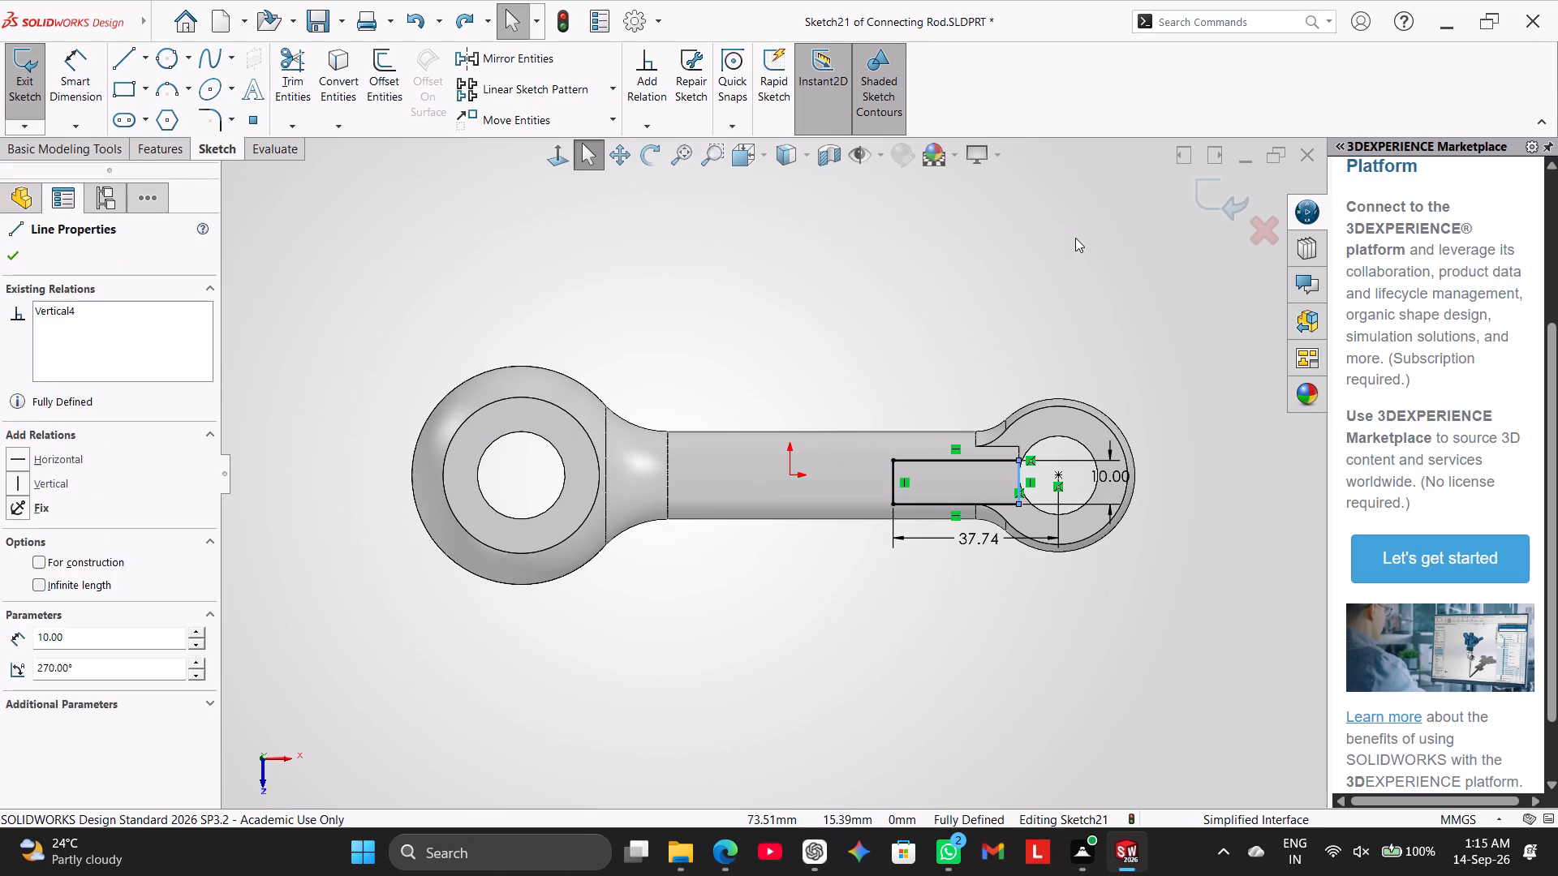
pyautogui.hotkey('ctrl', 'z')
pyautogui.hotkey('ctrl', 'z')
pyautogui.hotkey('ctrl', 'z')
pyautogui.hotkey('ctrl', 'z')
pyautogui.hotkey('ctrl', 'z')
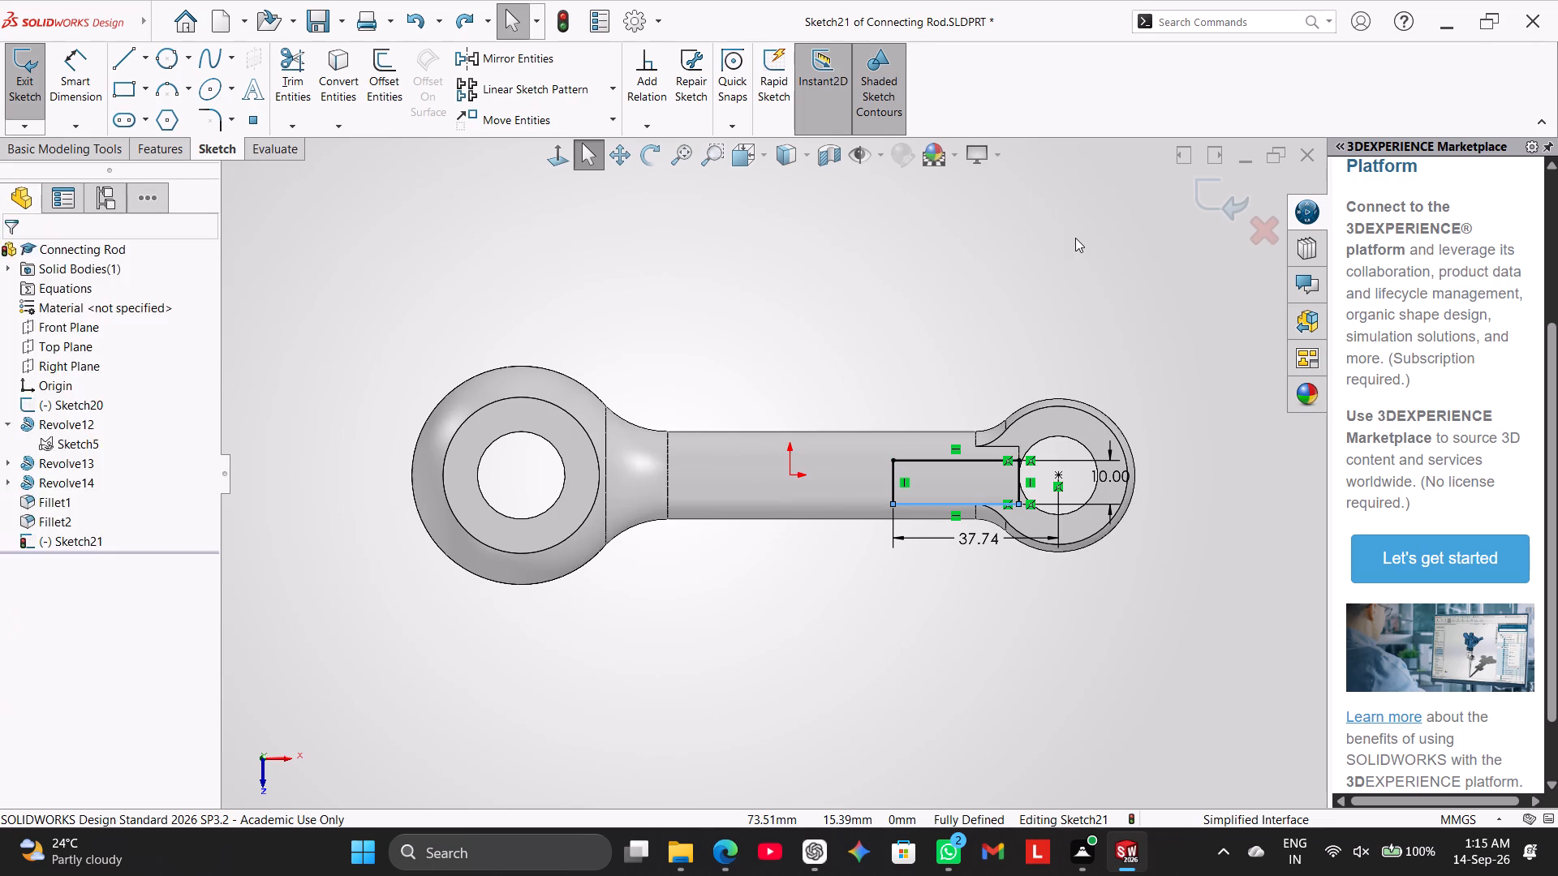
pyautogui.hotkey('ctrl', 'z')
# Delete the dimension controlling the rectangle's width across the shank.
pyautogui.scroll(-3, 1025, 449)
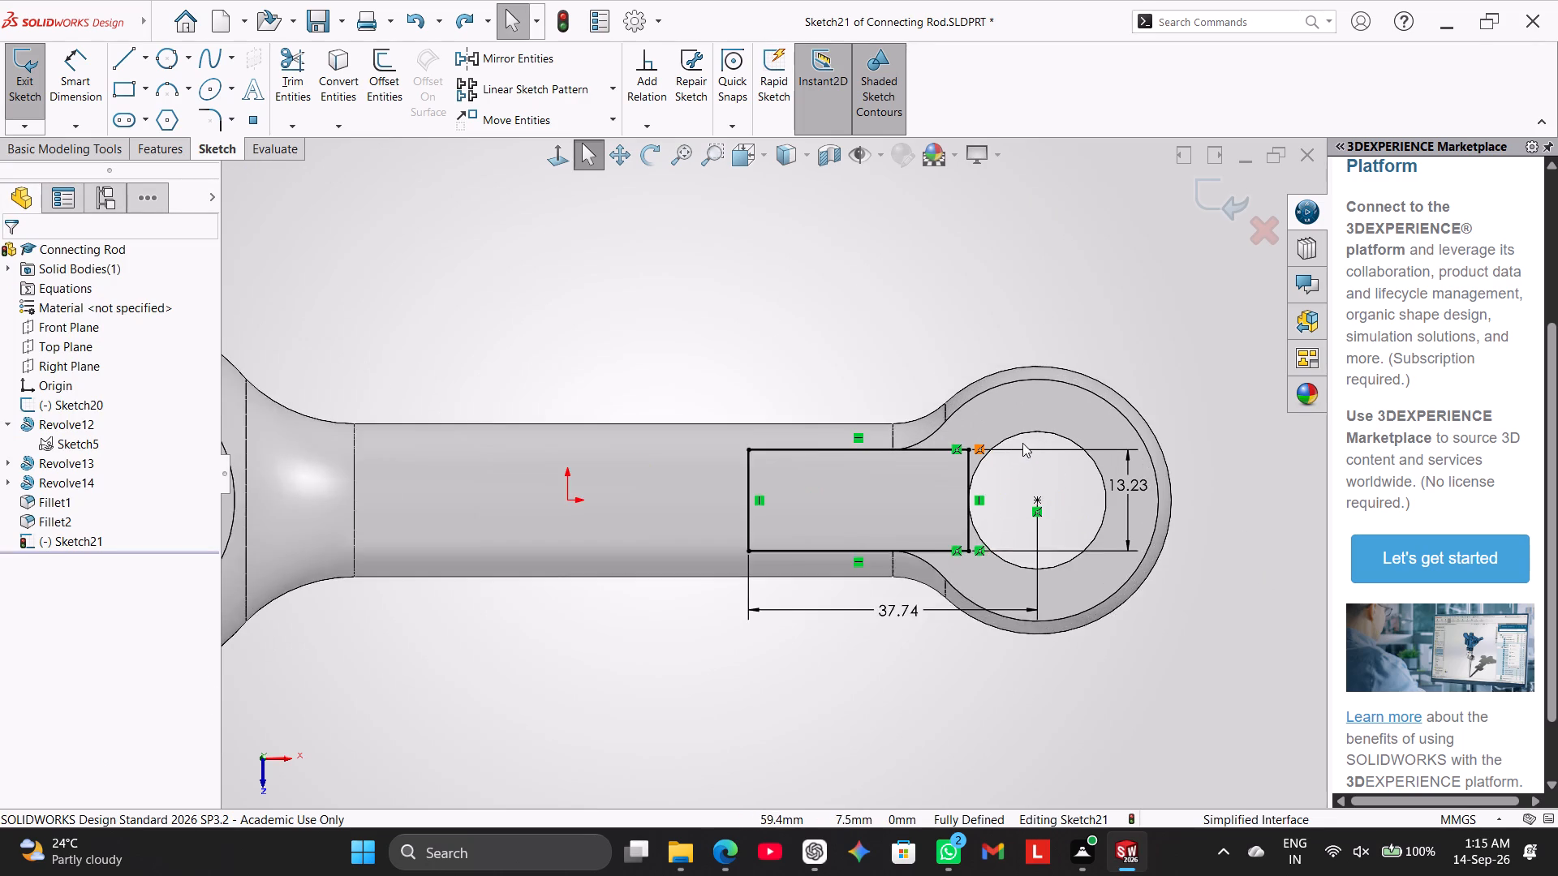
pyautogui.scroll(-1, 1022, 438)
pyautogui.rightClick(1140, 496)
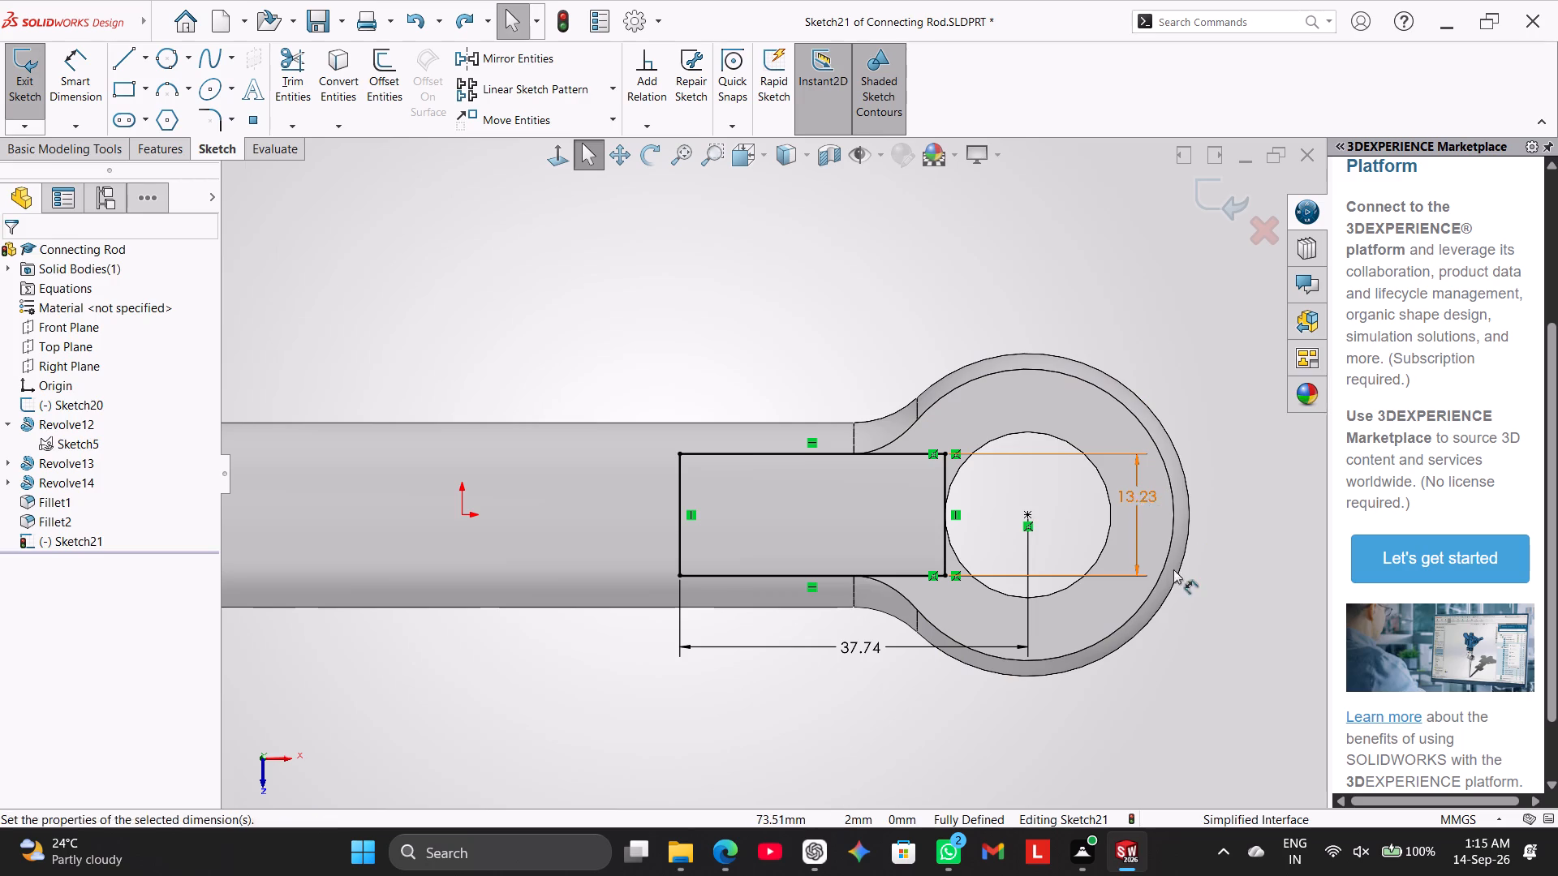
pyautogui.click(1173, 635)
pyautogui.scroll(-2, 1039, 537)
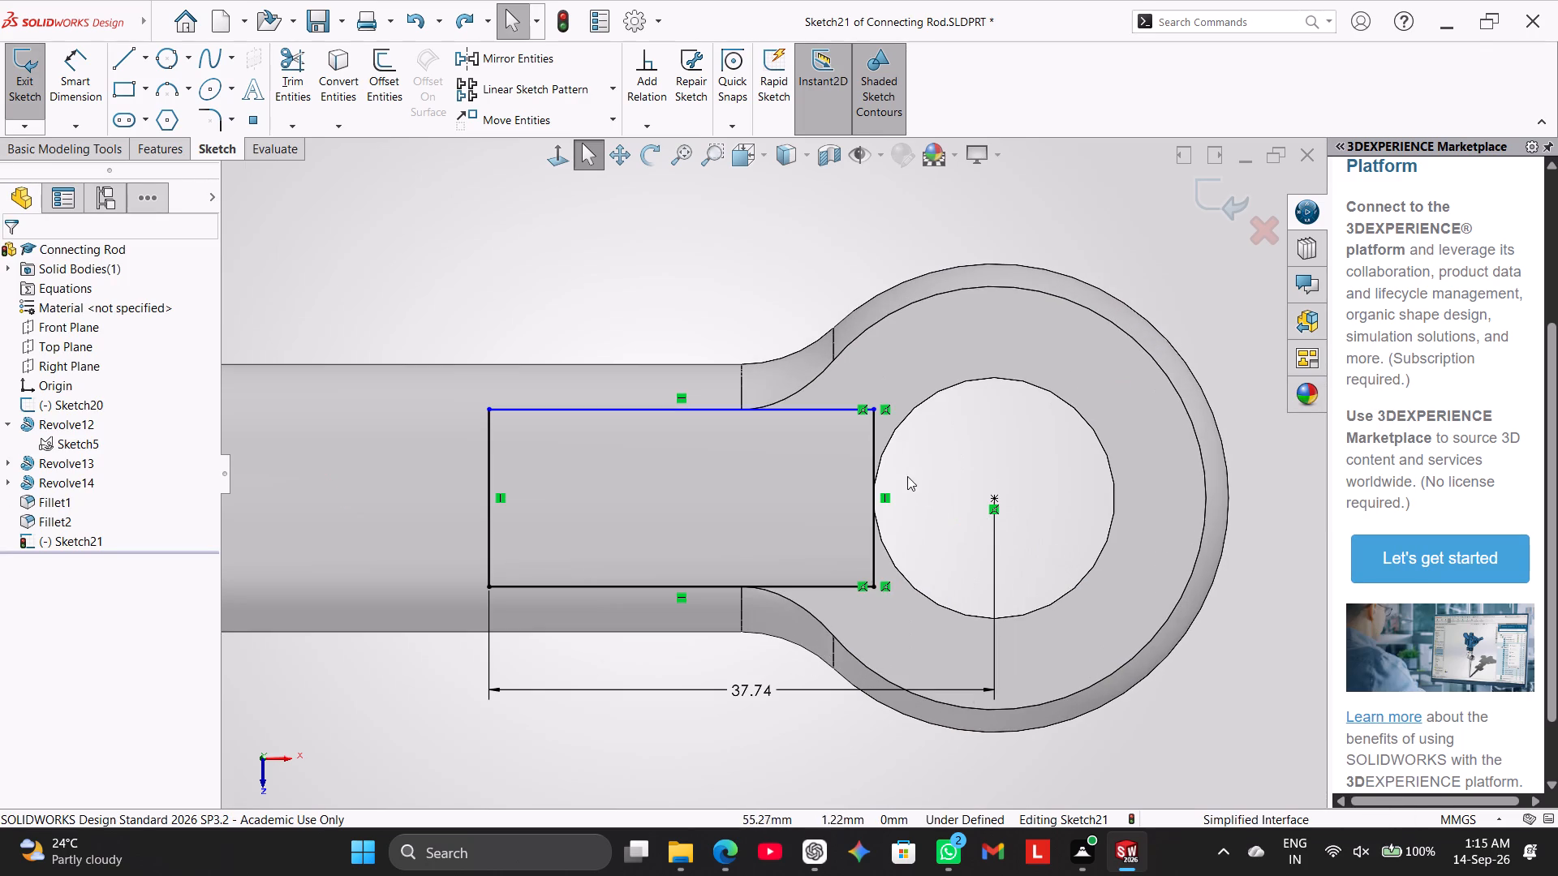
# Delete the coincident relations on the two rectangle corners beside the eye hole.
pyautogui.rightClick(884, 406)
pyautogui.click(943, 625)
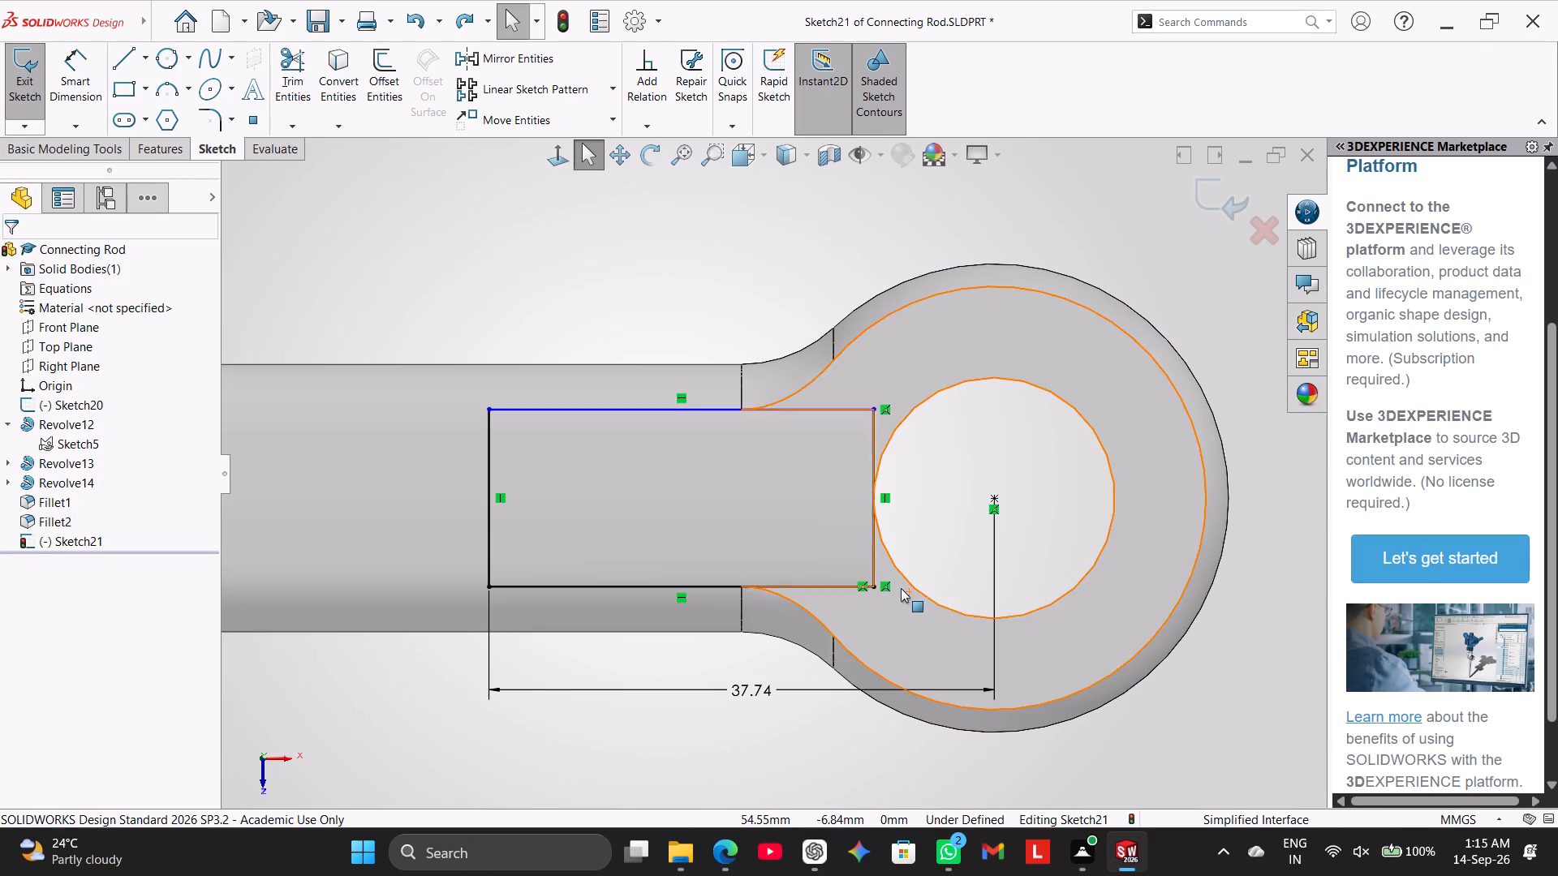
pyautogui.rightClick(889, 583)
pyautogui.click(926, 797)
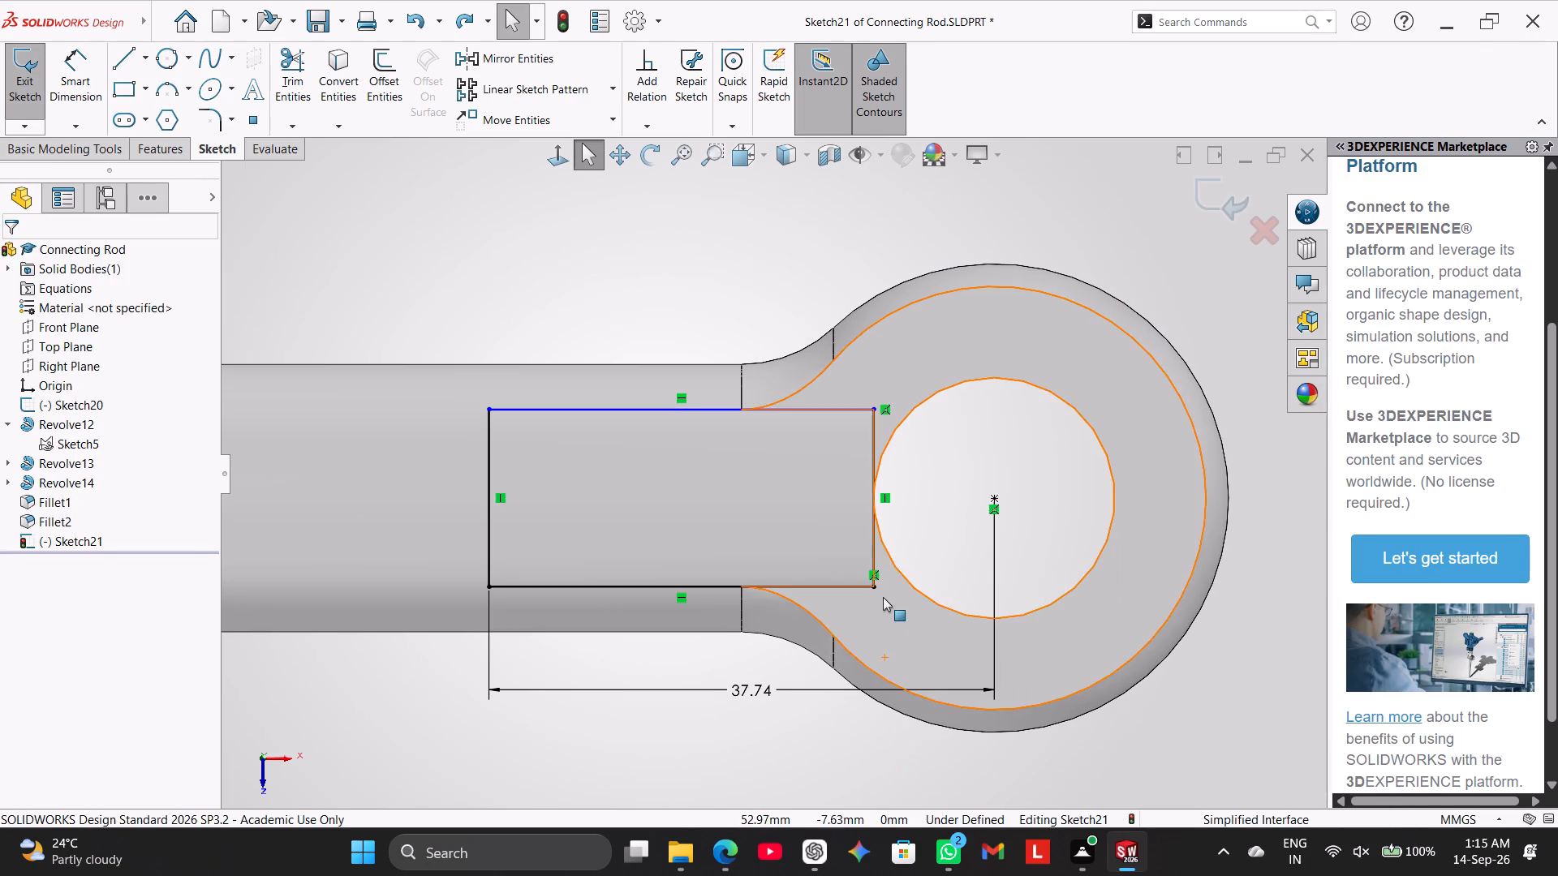
pyautogui.rightClick(876, 570)
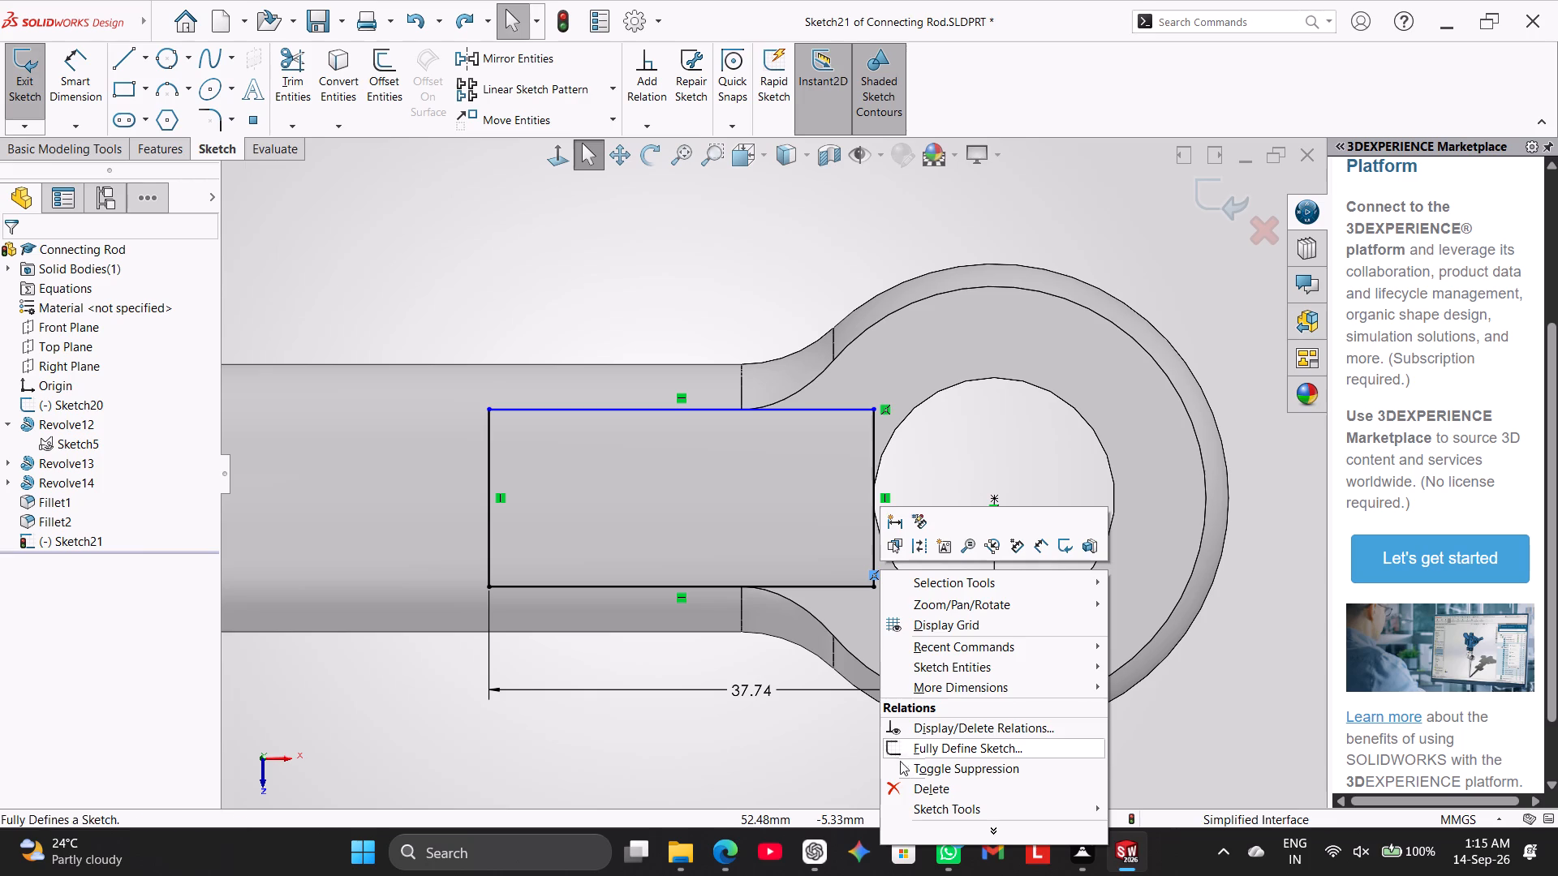
pyautogui.click(906, 784)
pyautogui.rightClick(885, 403)
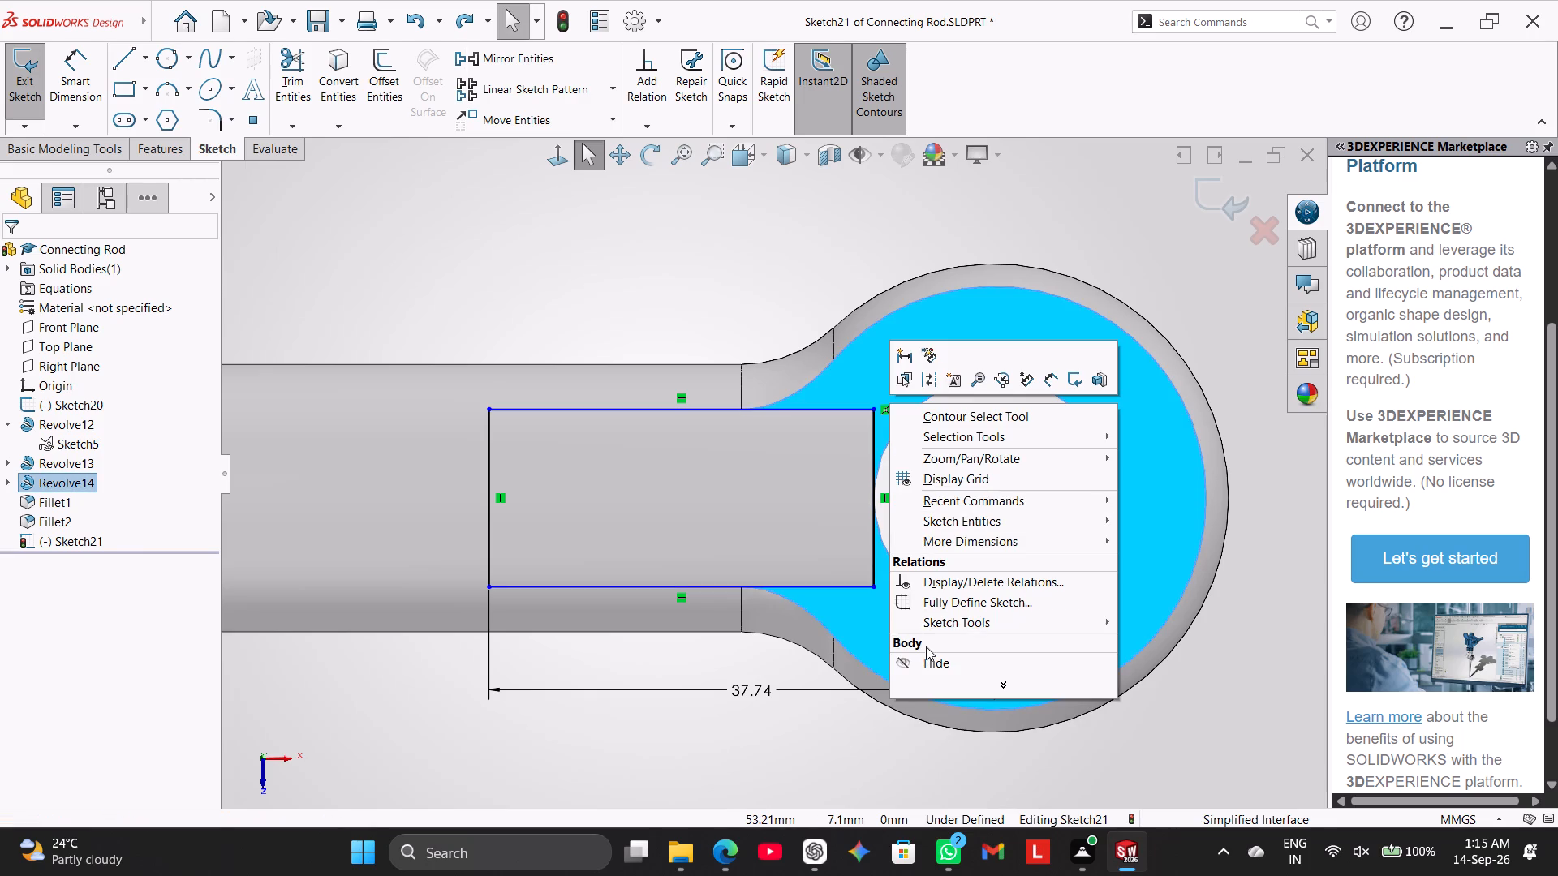
pyautogui.rightClick(820, 255)
pyautogui.click(668, 275)
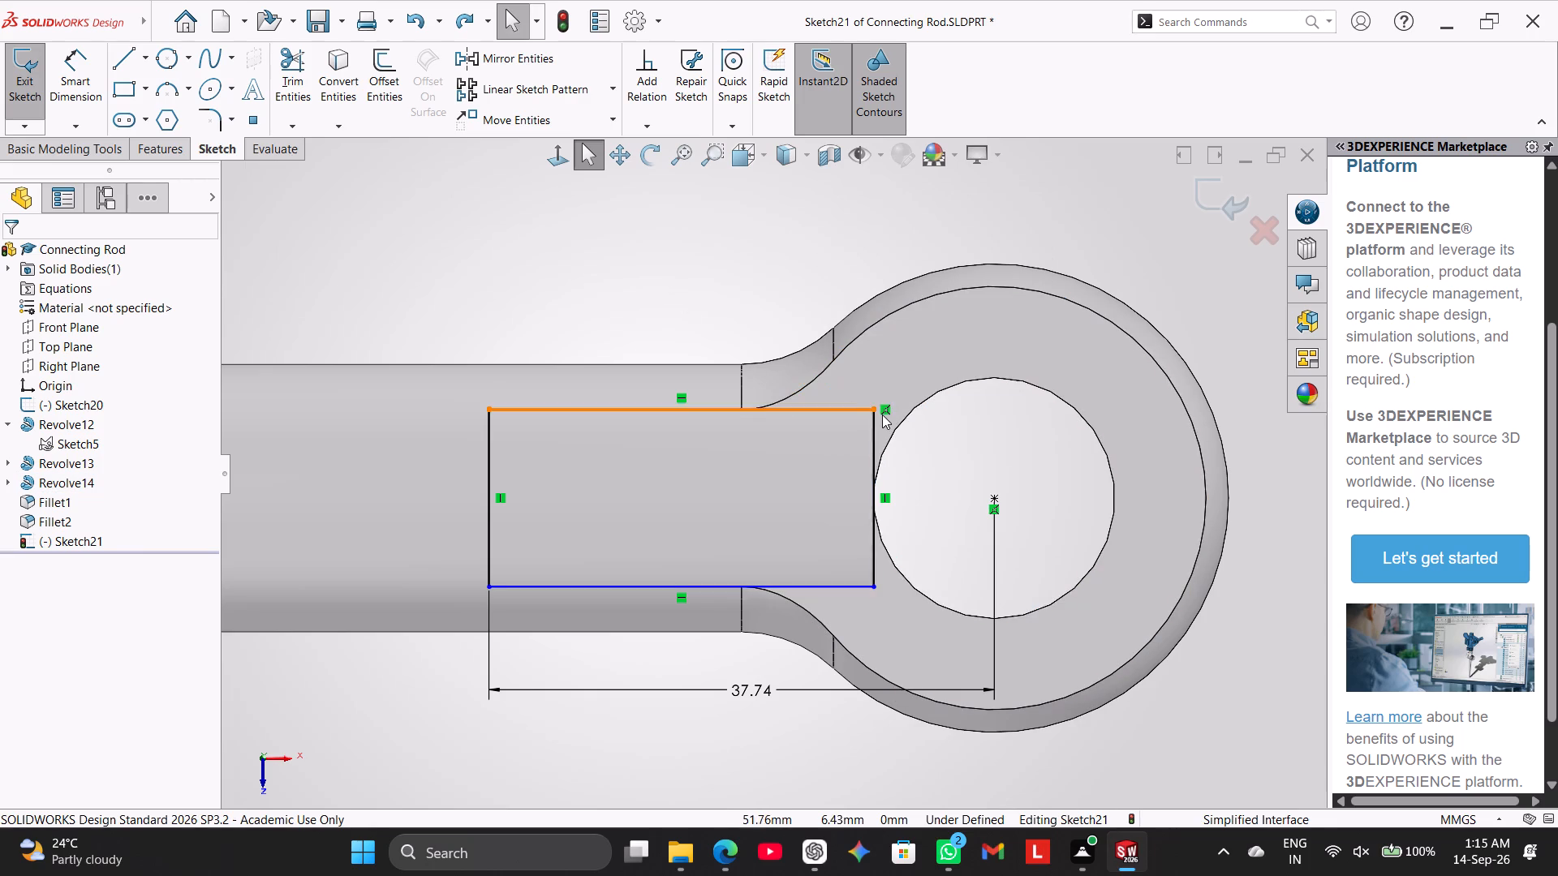
pyautogui.rightClick(885, 409)
pyautogui.click(915, 627)
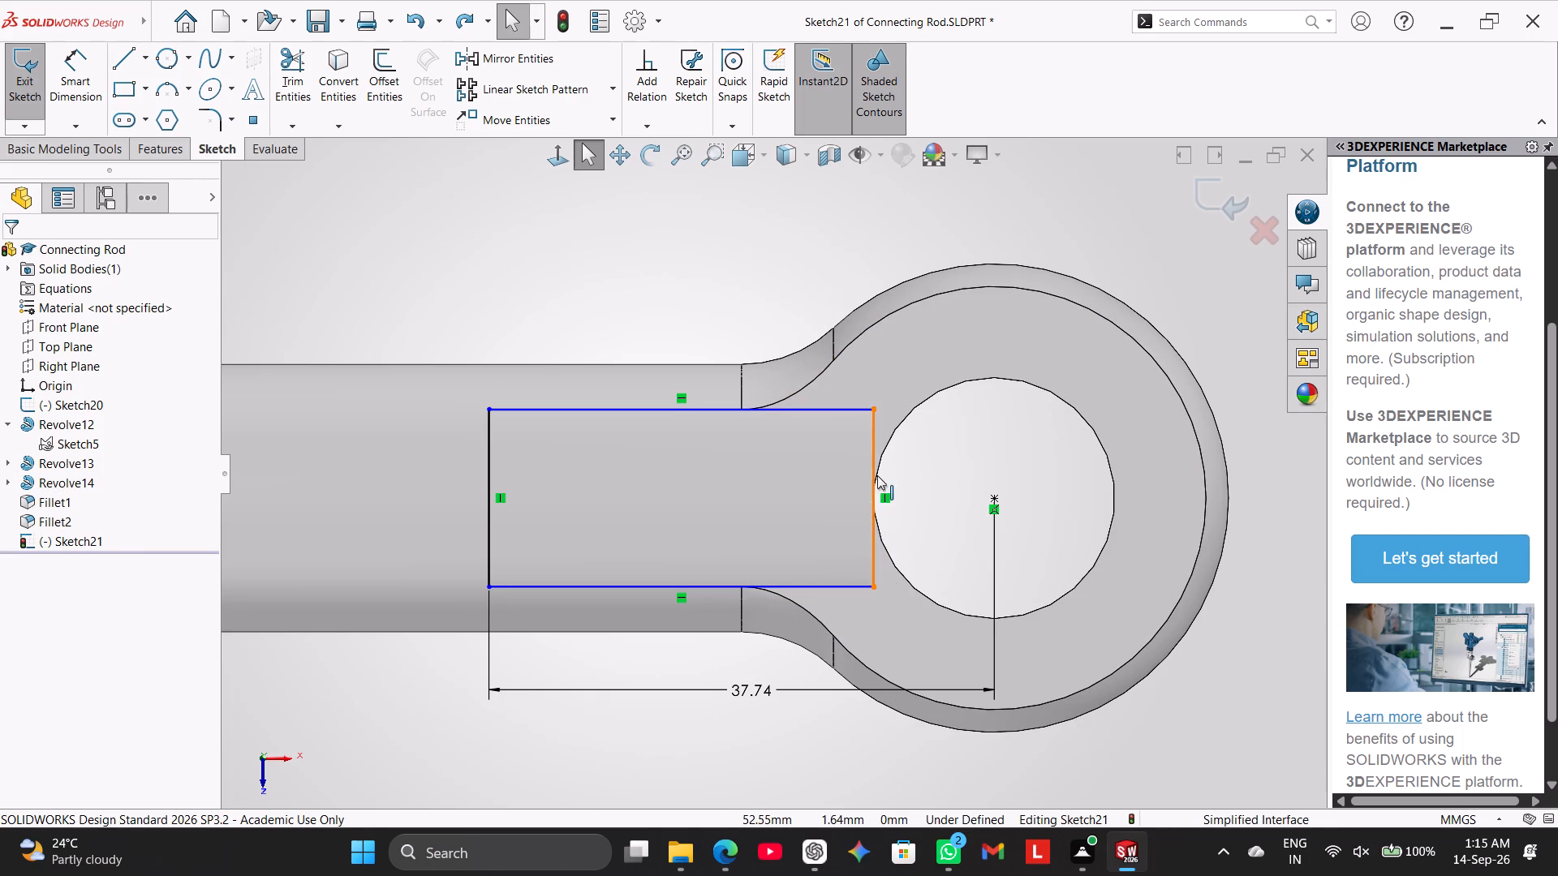
# Move the rectangle's end edge away from the eye hole along the shank, making the rectangle about 22.75 mm long.
pyautogui.moveTo(875, 446); pyautogui.dragTo(794, 444)
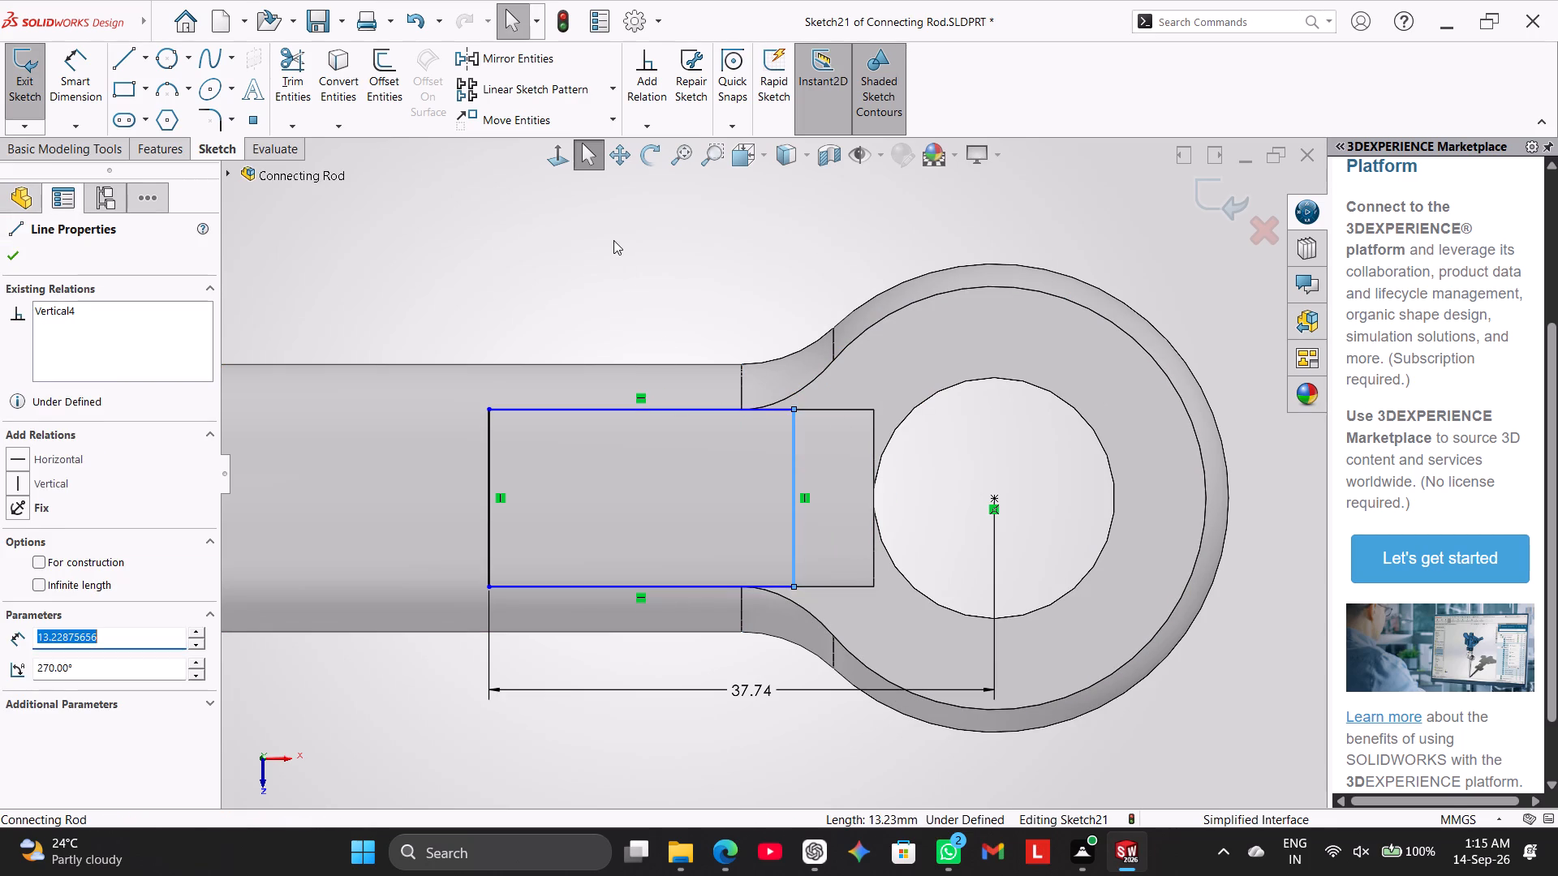
pyautogui.click(613, 238)
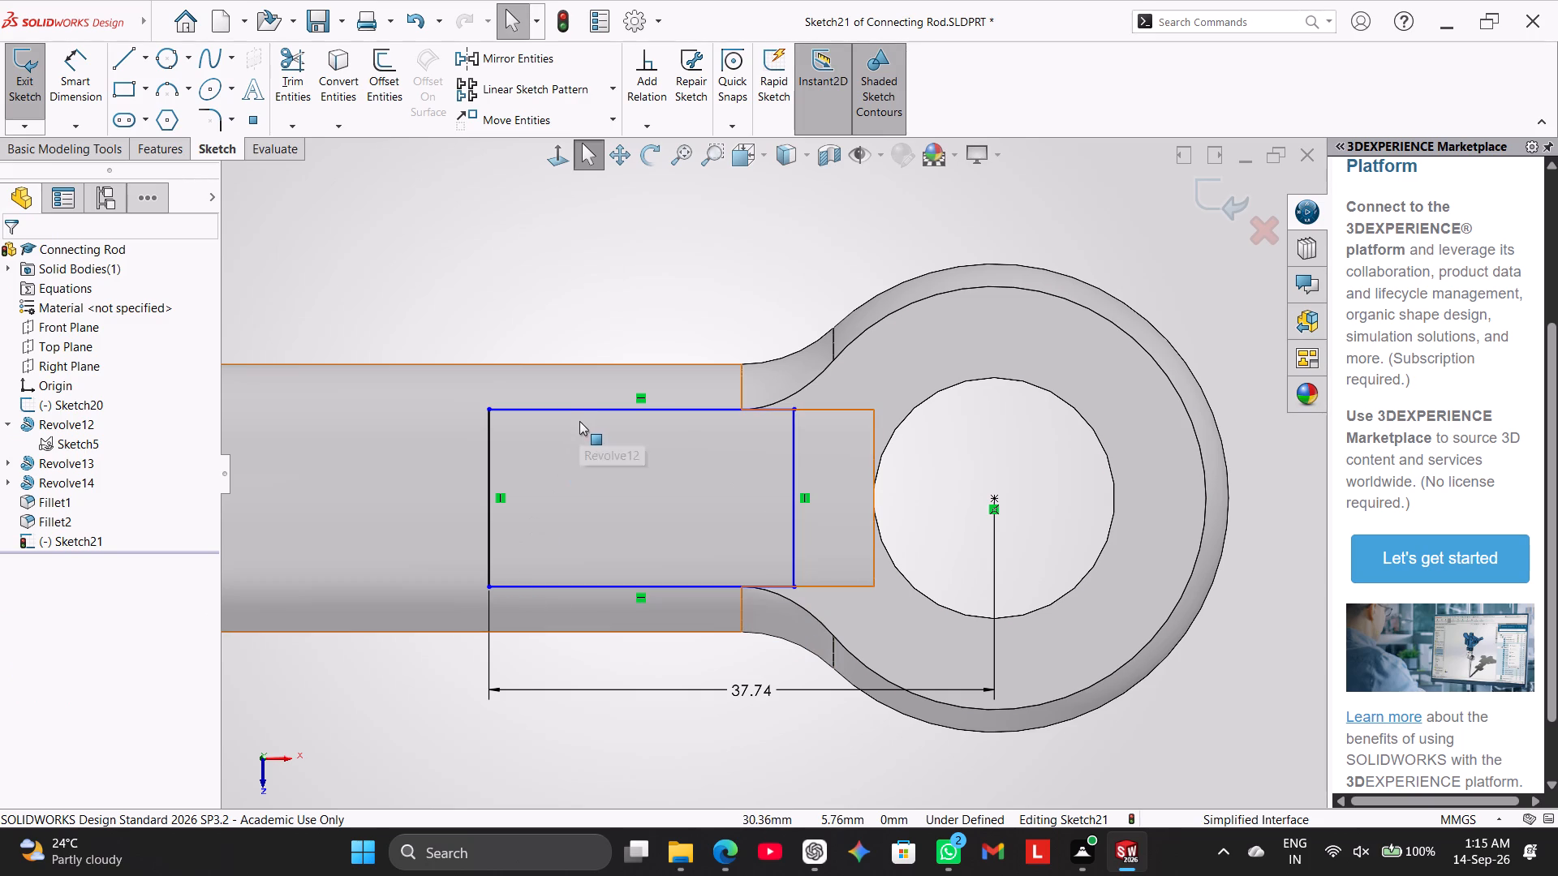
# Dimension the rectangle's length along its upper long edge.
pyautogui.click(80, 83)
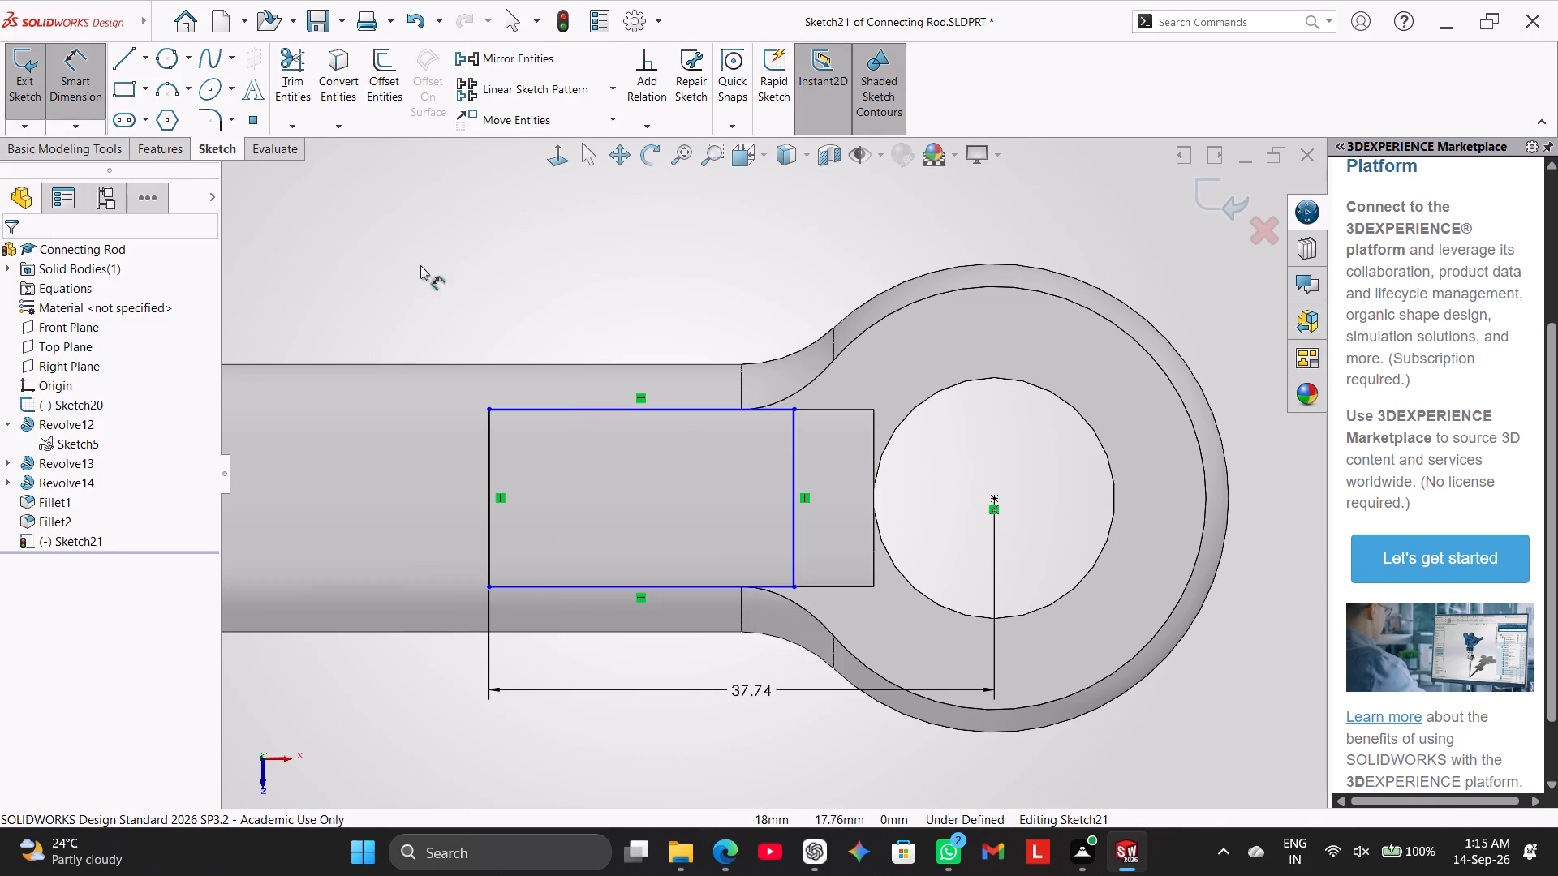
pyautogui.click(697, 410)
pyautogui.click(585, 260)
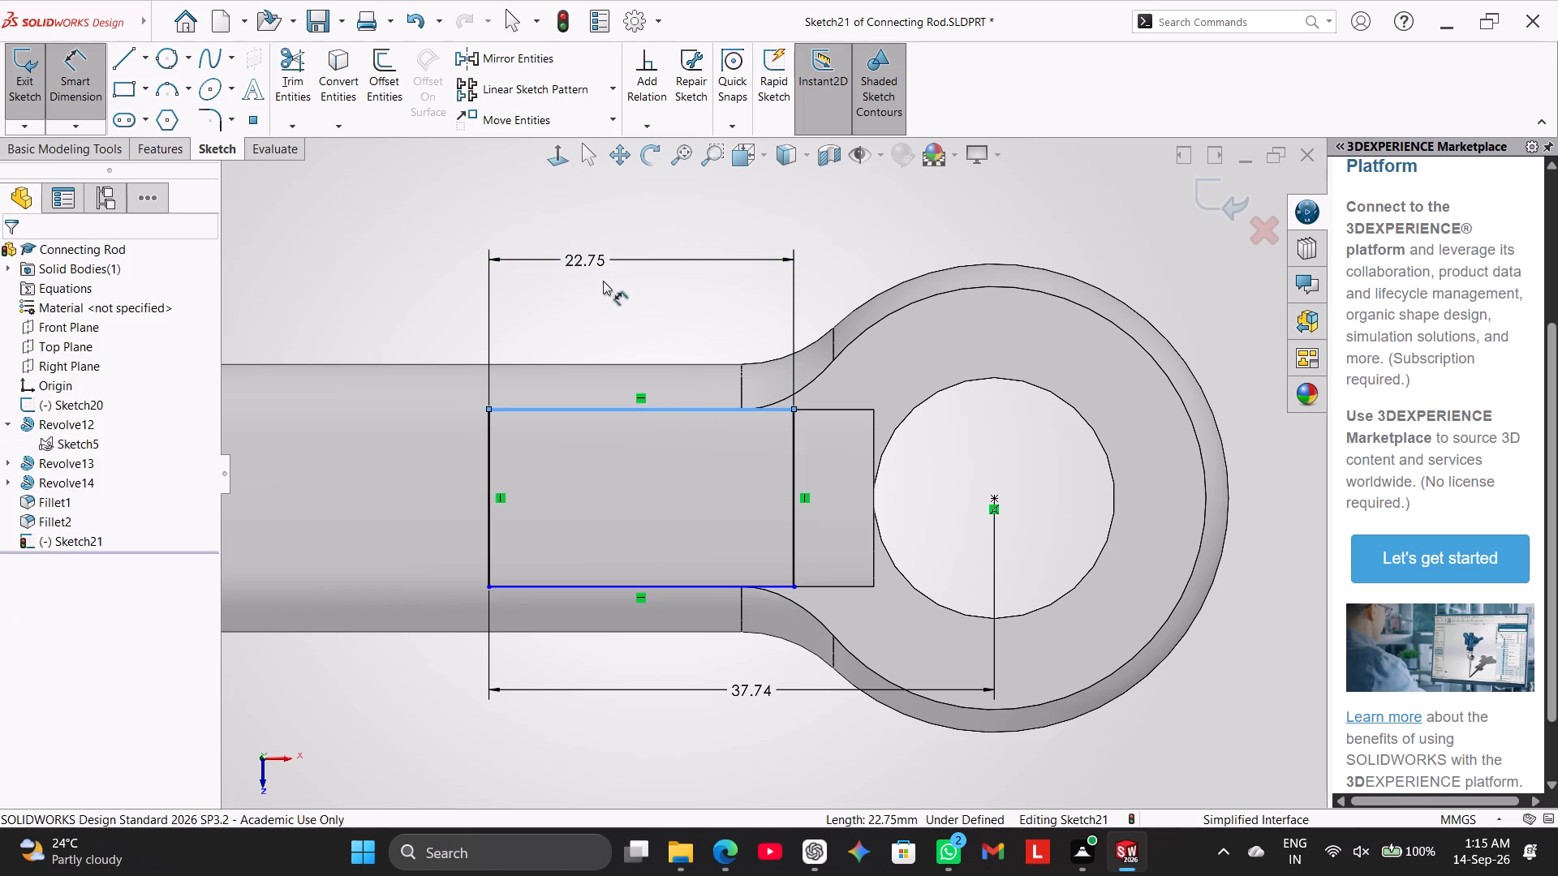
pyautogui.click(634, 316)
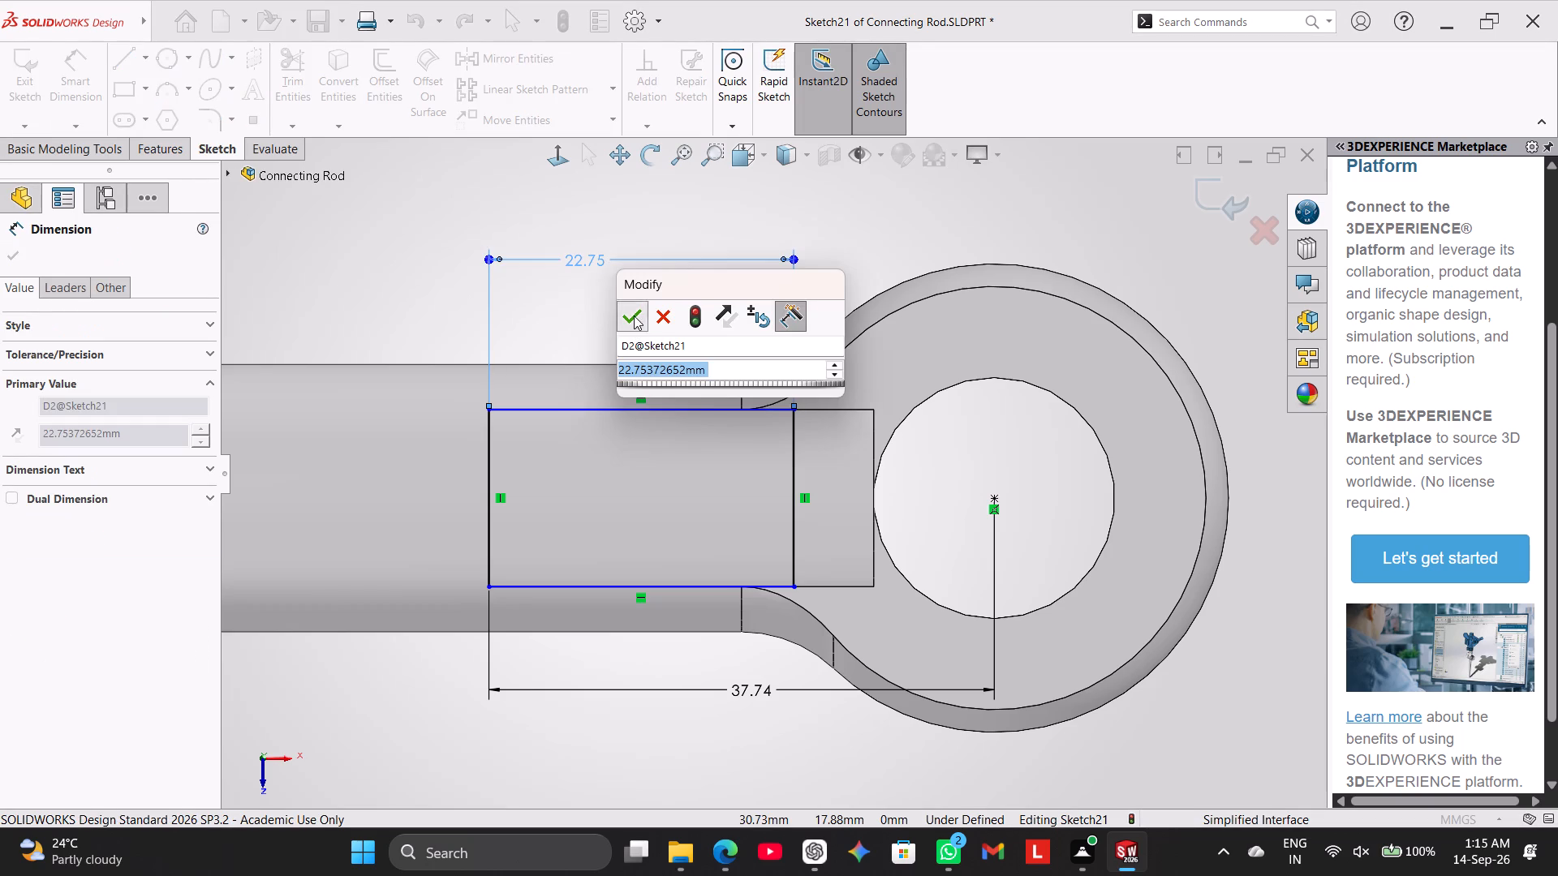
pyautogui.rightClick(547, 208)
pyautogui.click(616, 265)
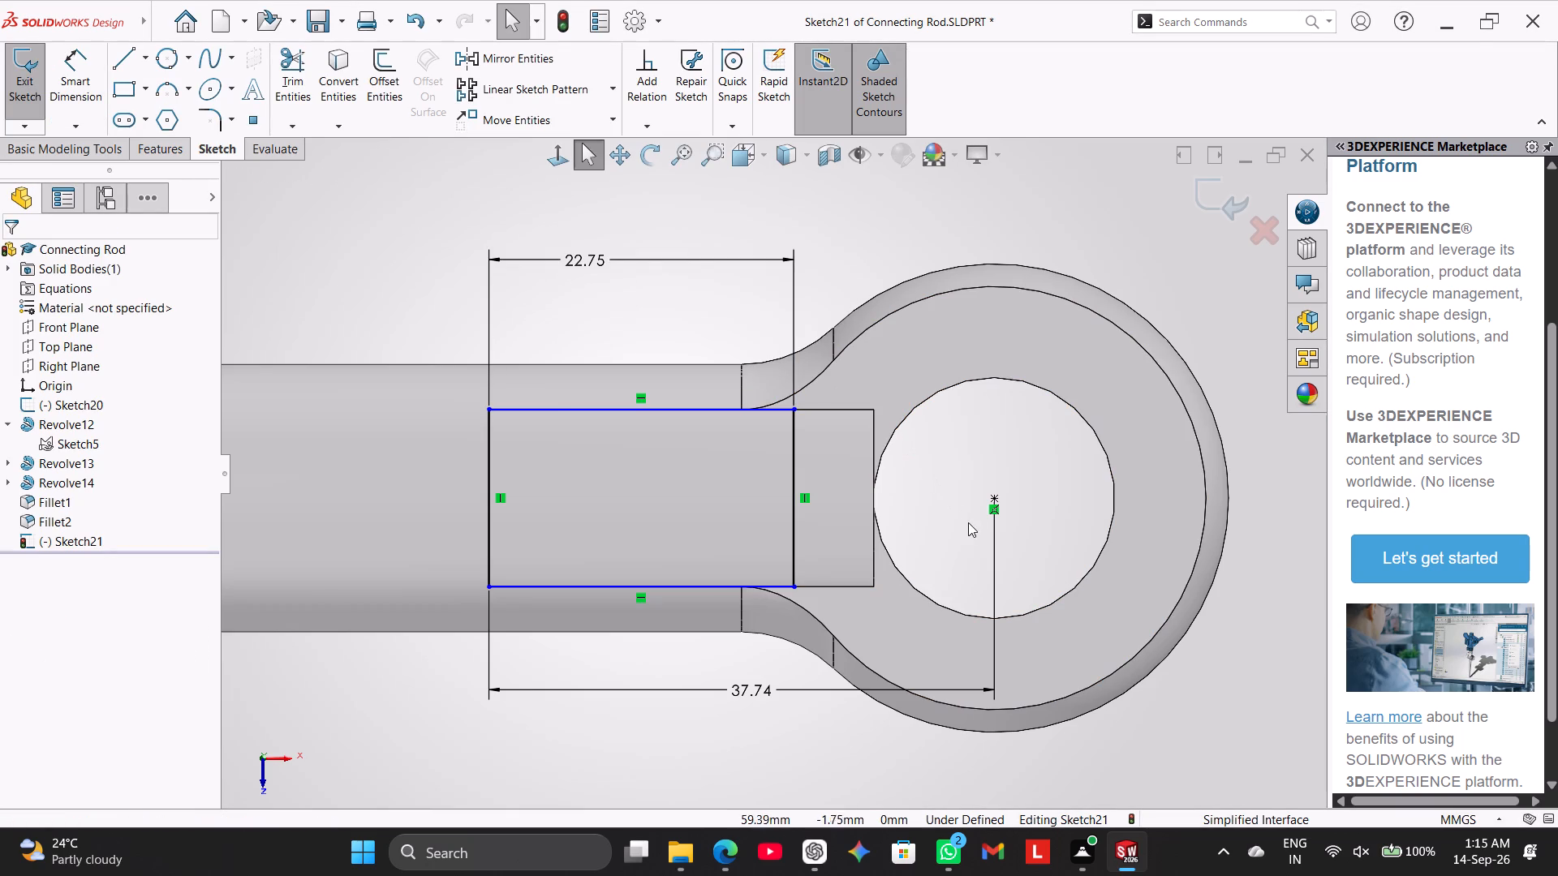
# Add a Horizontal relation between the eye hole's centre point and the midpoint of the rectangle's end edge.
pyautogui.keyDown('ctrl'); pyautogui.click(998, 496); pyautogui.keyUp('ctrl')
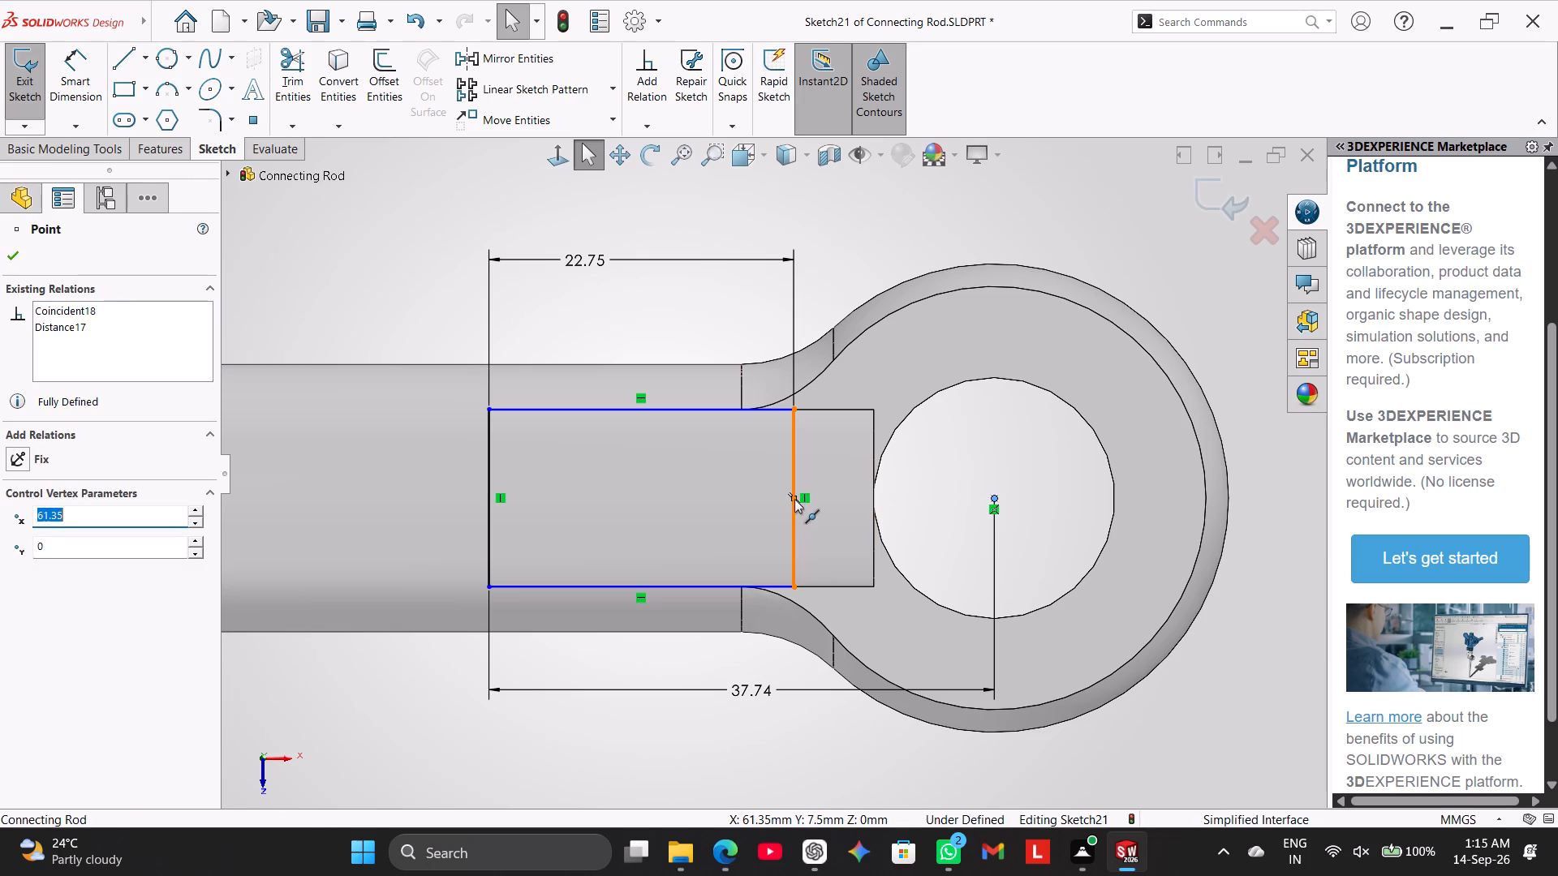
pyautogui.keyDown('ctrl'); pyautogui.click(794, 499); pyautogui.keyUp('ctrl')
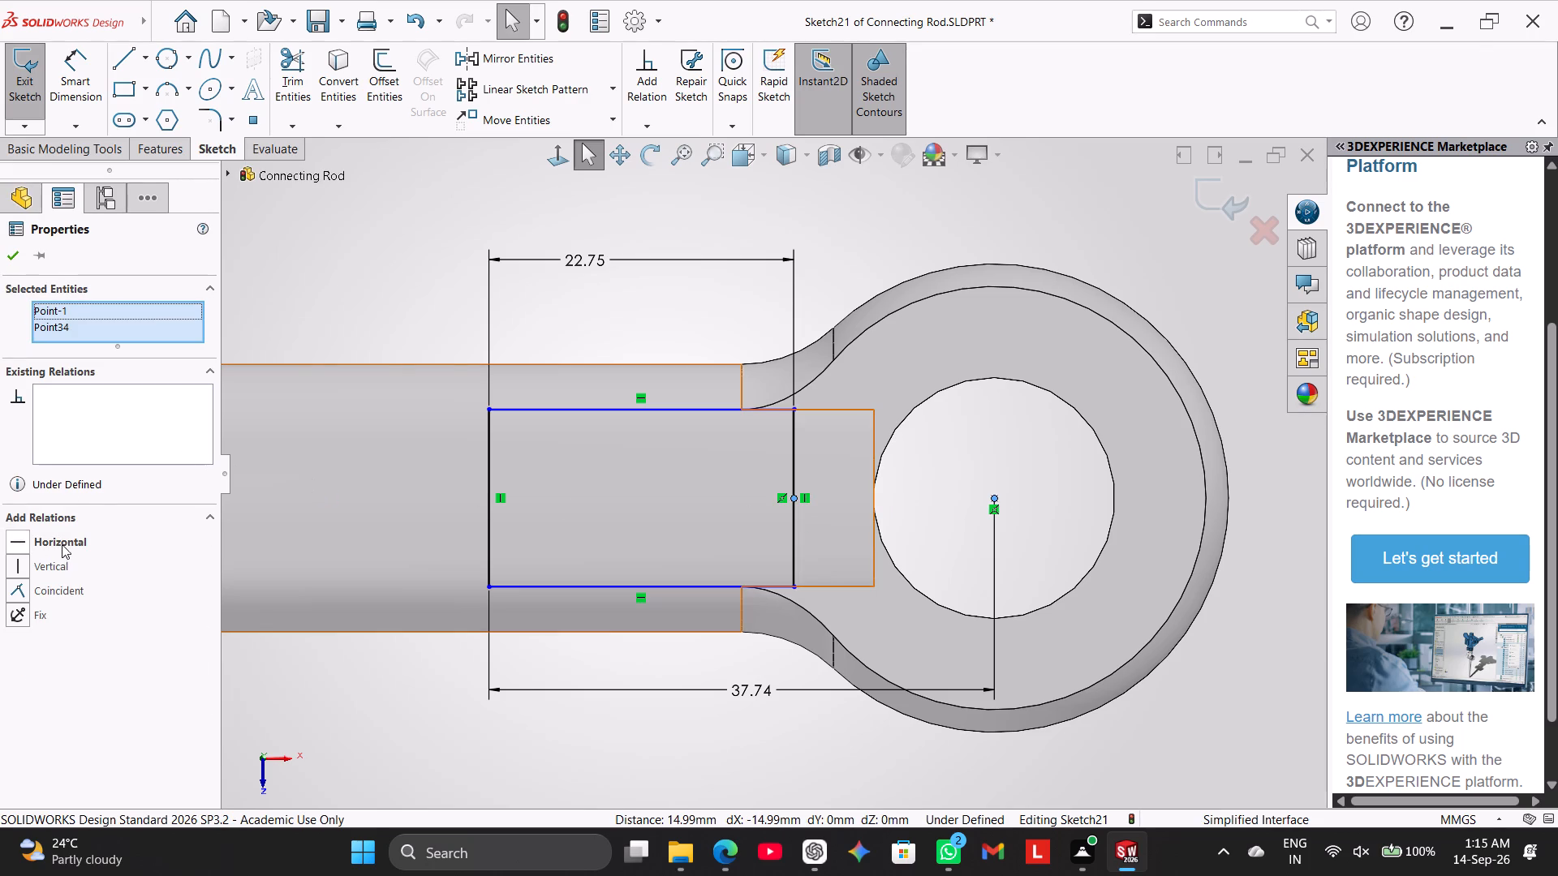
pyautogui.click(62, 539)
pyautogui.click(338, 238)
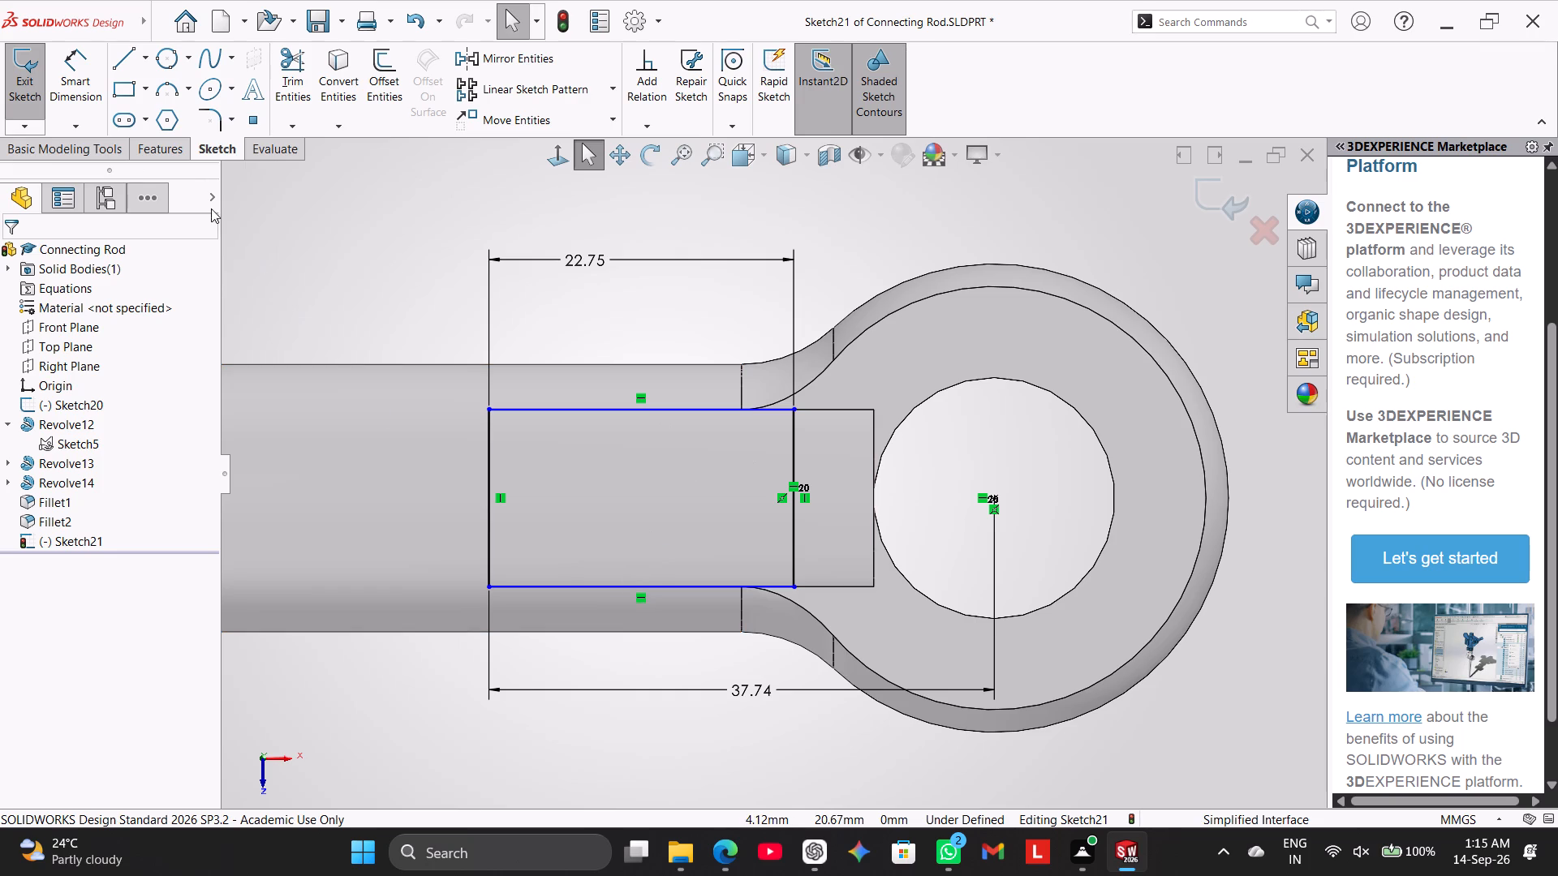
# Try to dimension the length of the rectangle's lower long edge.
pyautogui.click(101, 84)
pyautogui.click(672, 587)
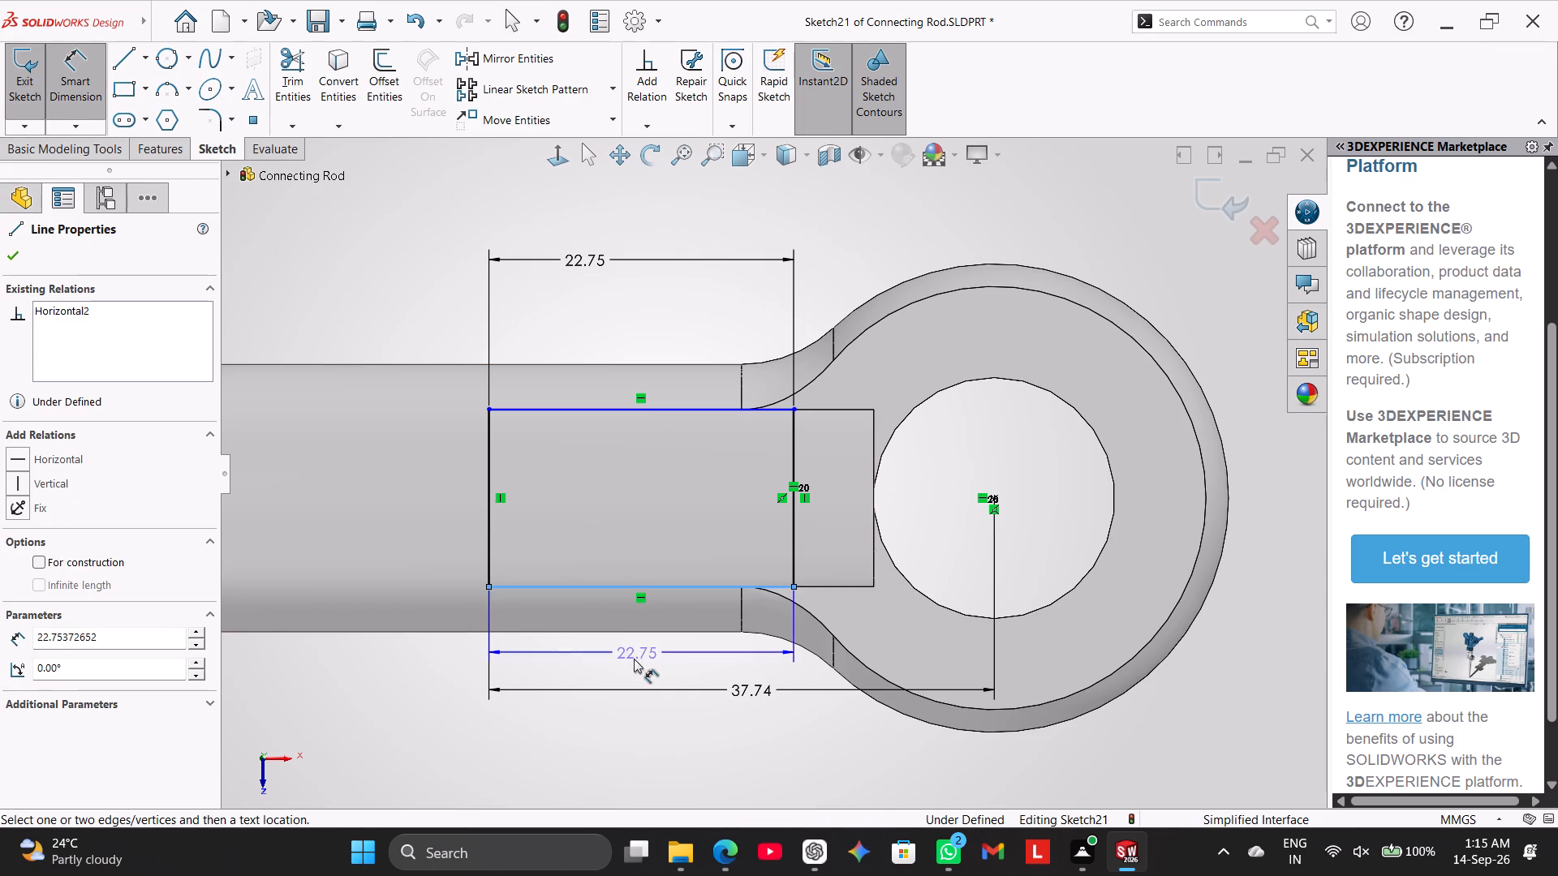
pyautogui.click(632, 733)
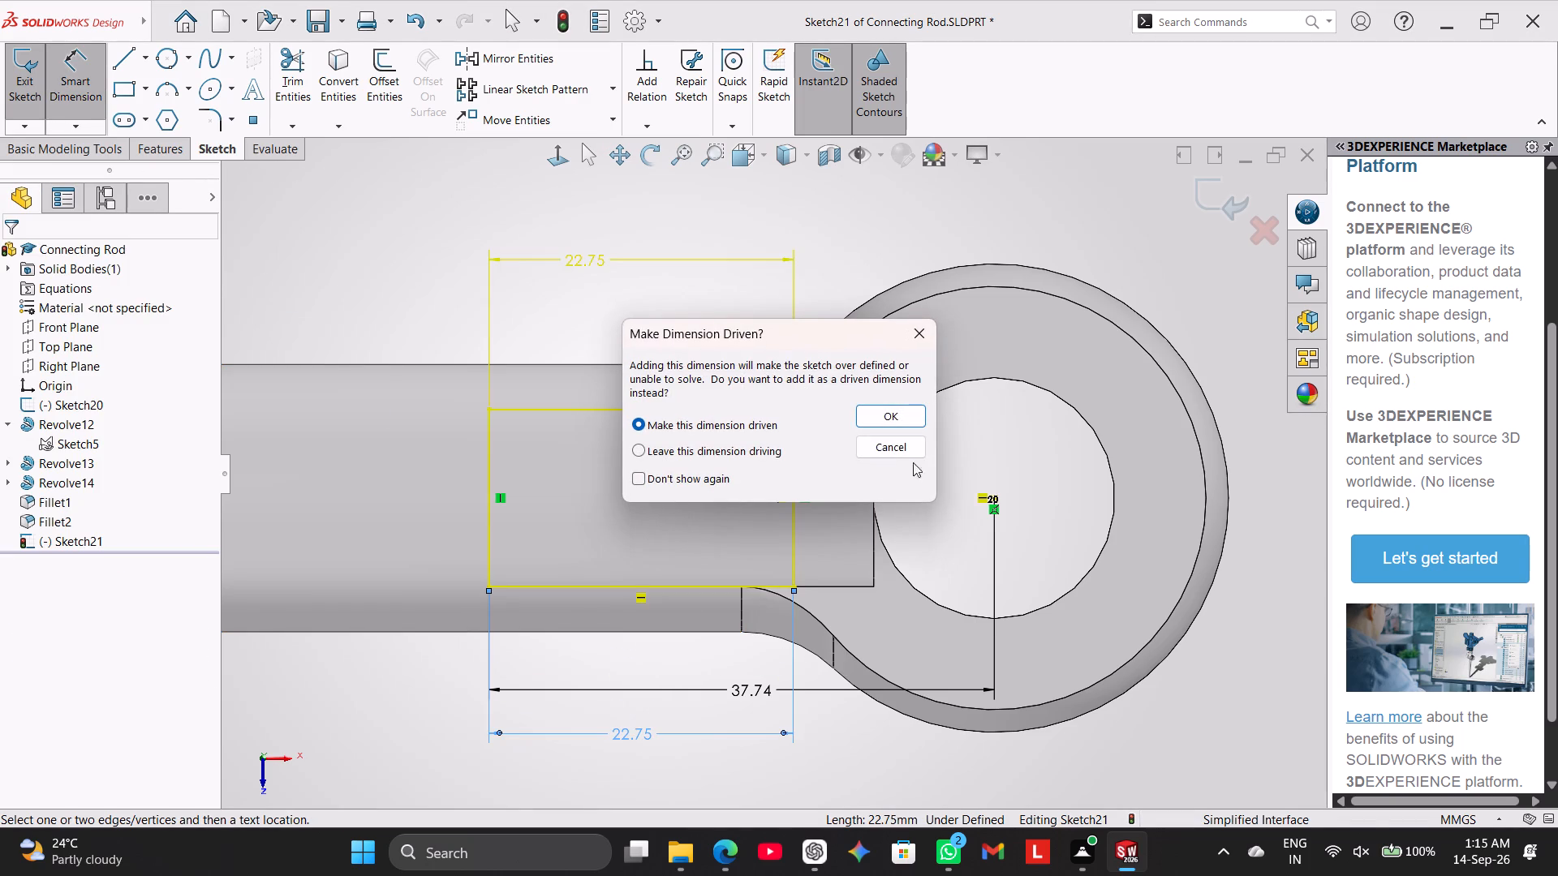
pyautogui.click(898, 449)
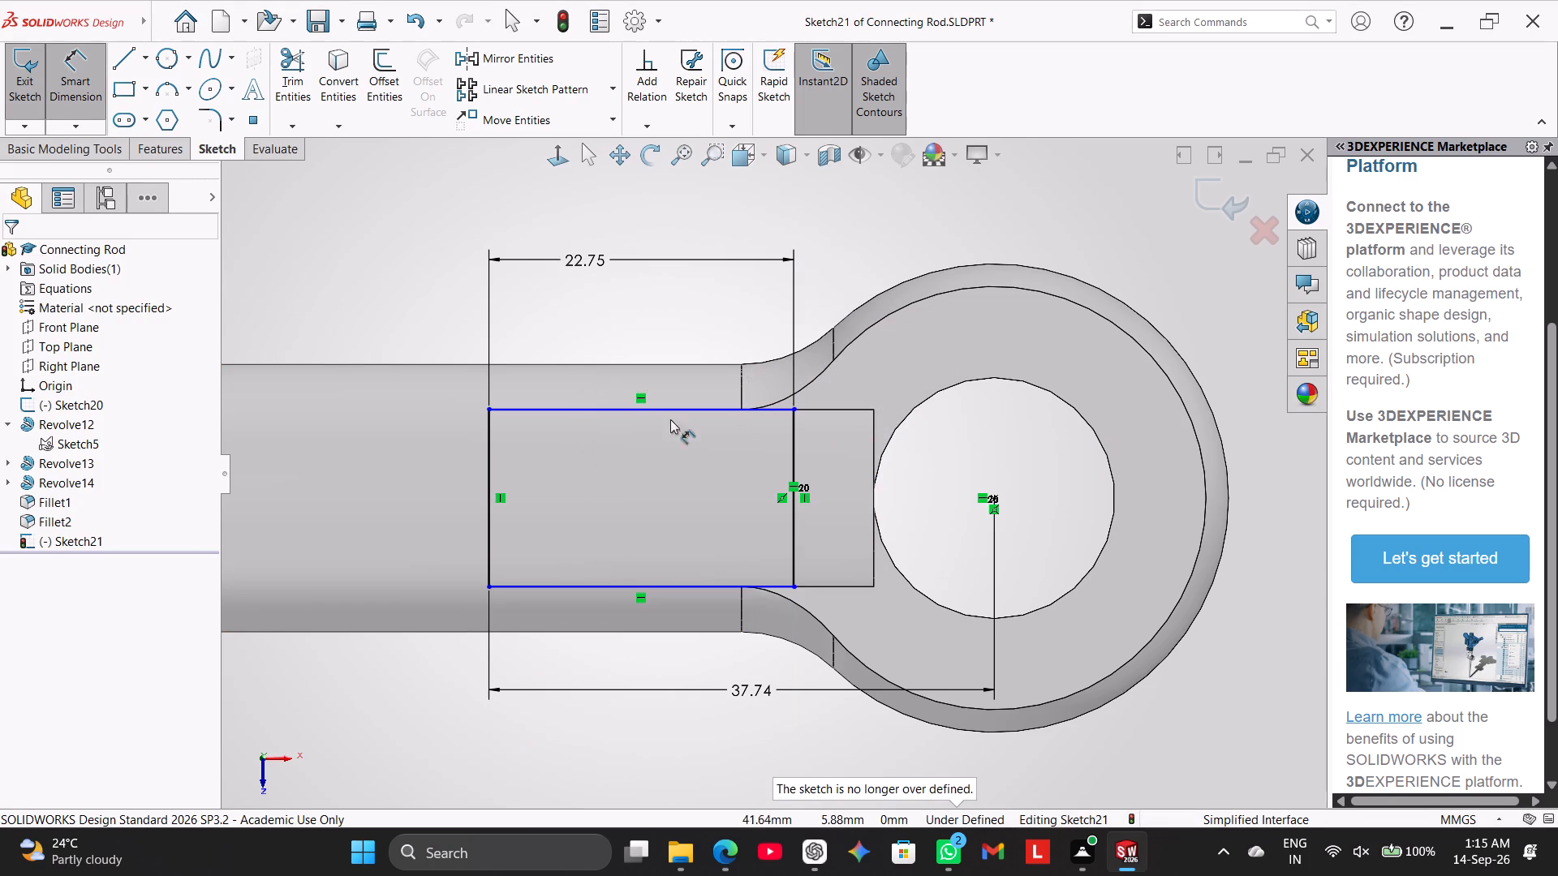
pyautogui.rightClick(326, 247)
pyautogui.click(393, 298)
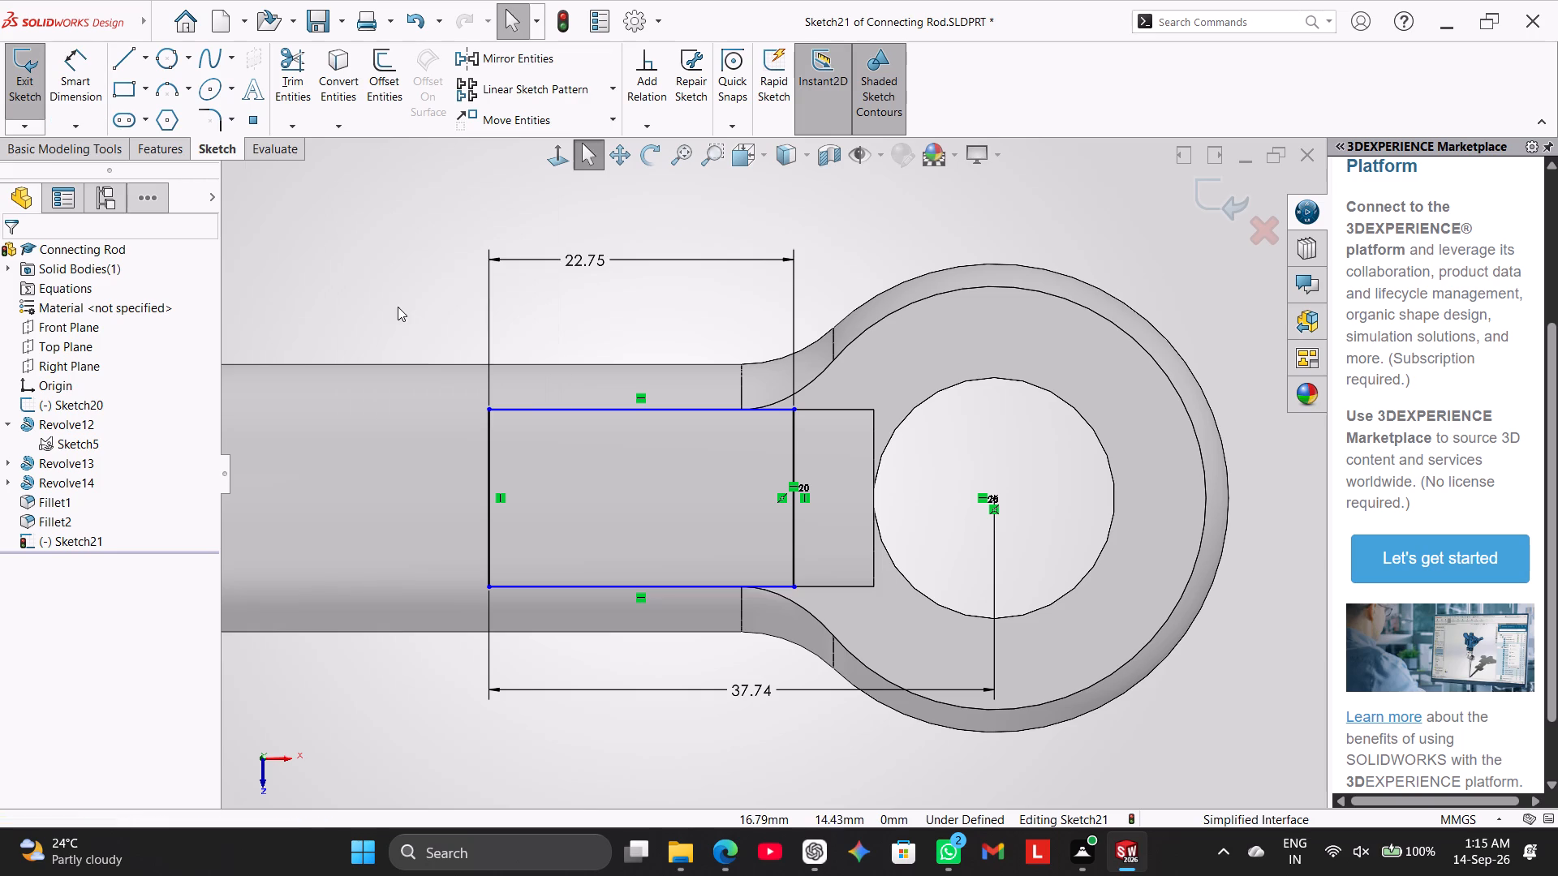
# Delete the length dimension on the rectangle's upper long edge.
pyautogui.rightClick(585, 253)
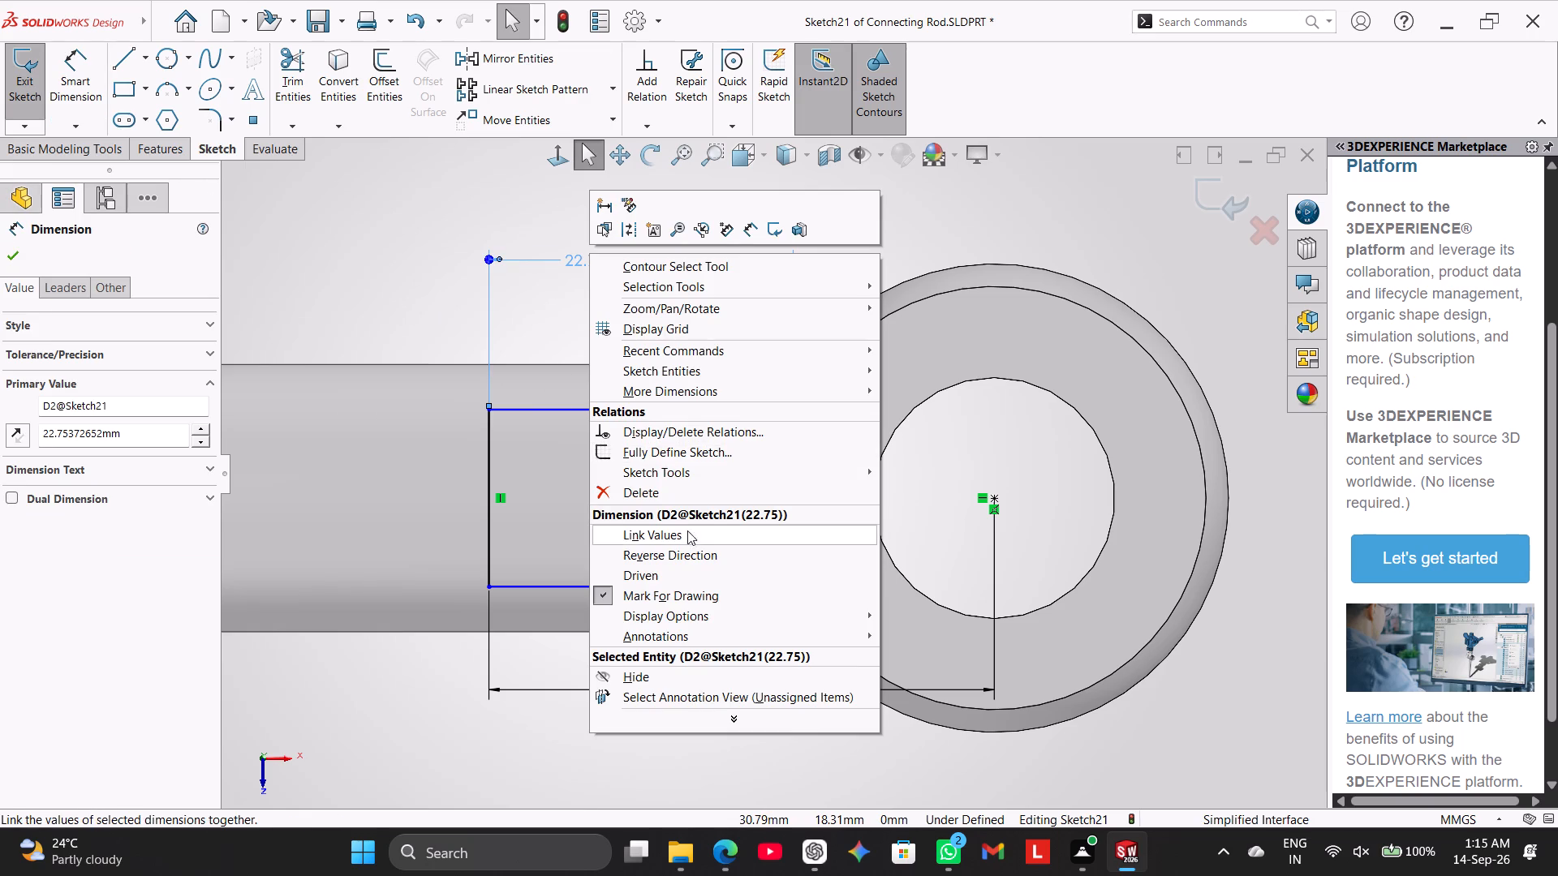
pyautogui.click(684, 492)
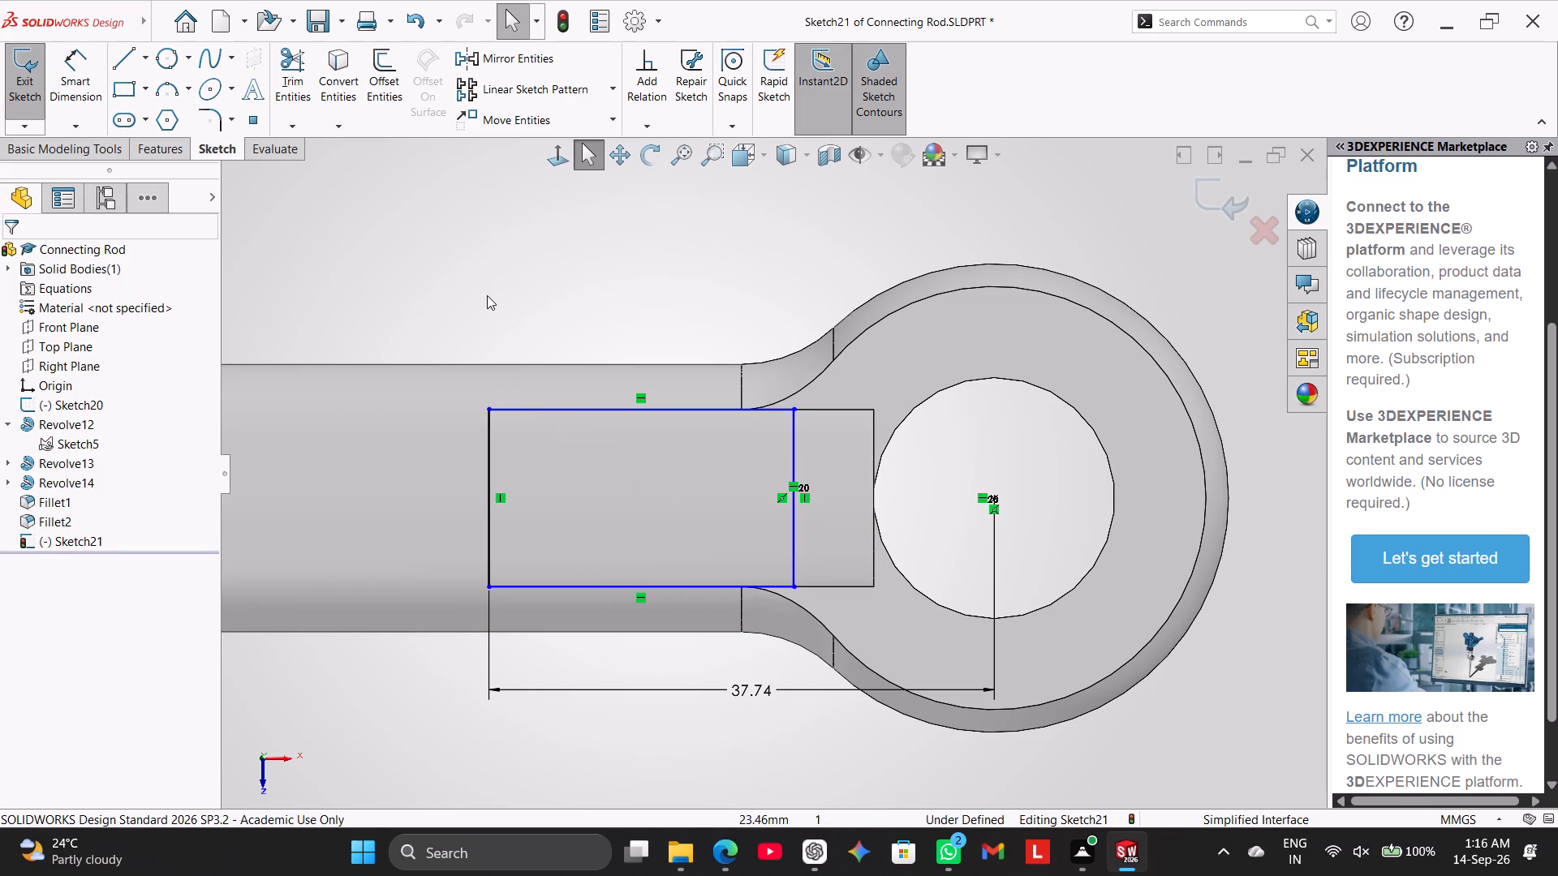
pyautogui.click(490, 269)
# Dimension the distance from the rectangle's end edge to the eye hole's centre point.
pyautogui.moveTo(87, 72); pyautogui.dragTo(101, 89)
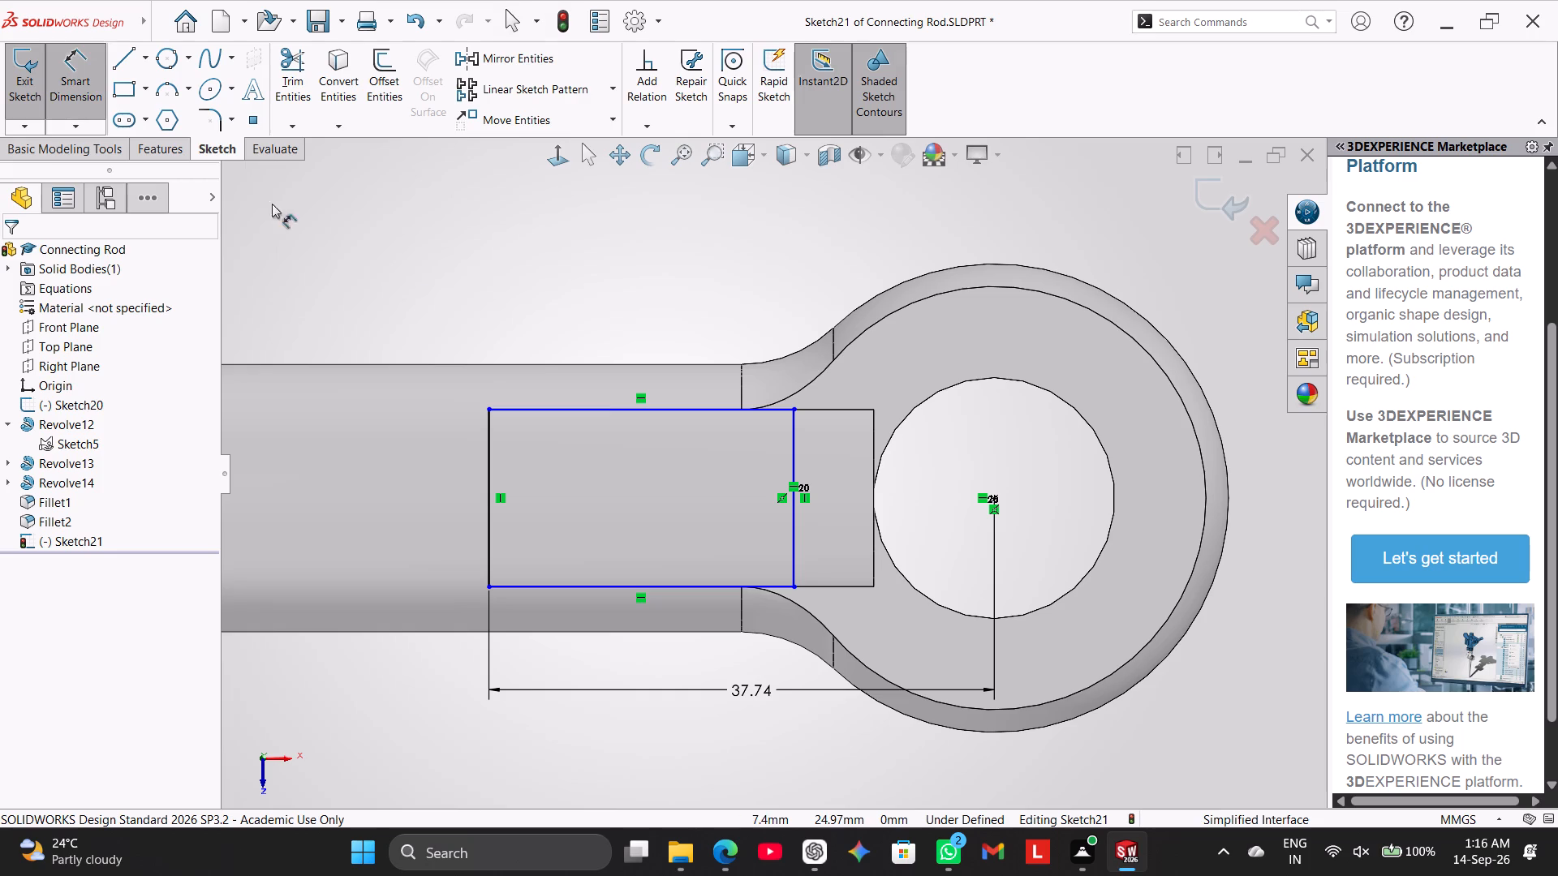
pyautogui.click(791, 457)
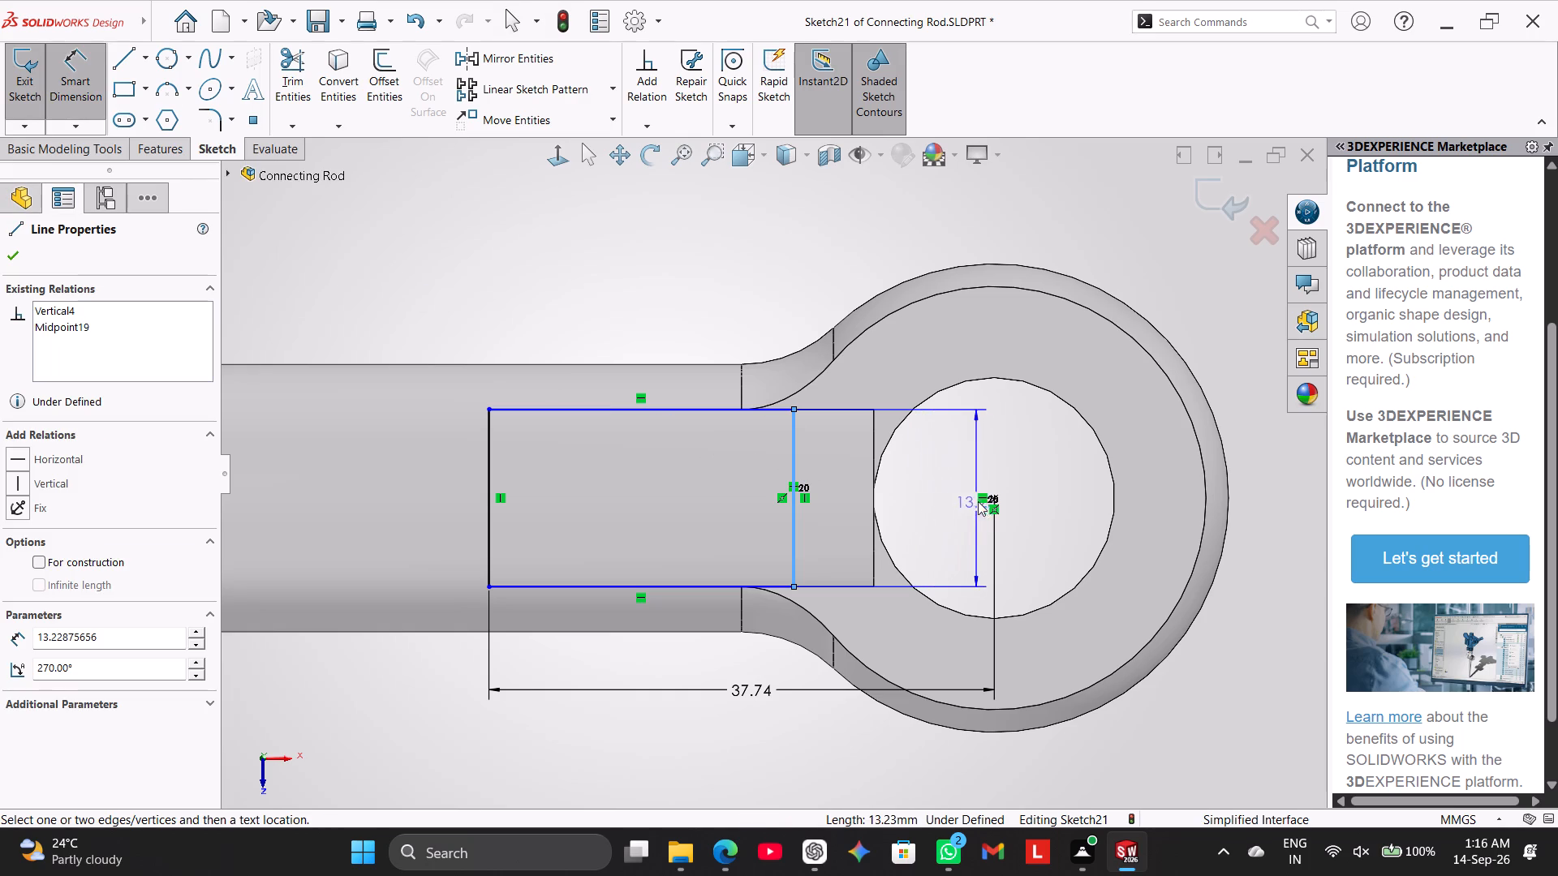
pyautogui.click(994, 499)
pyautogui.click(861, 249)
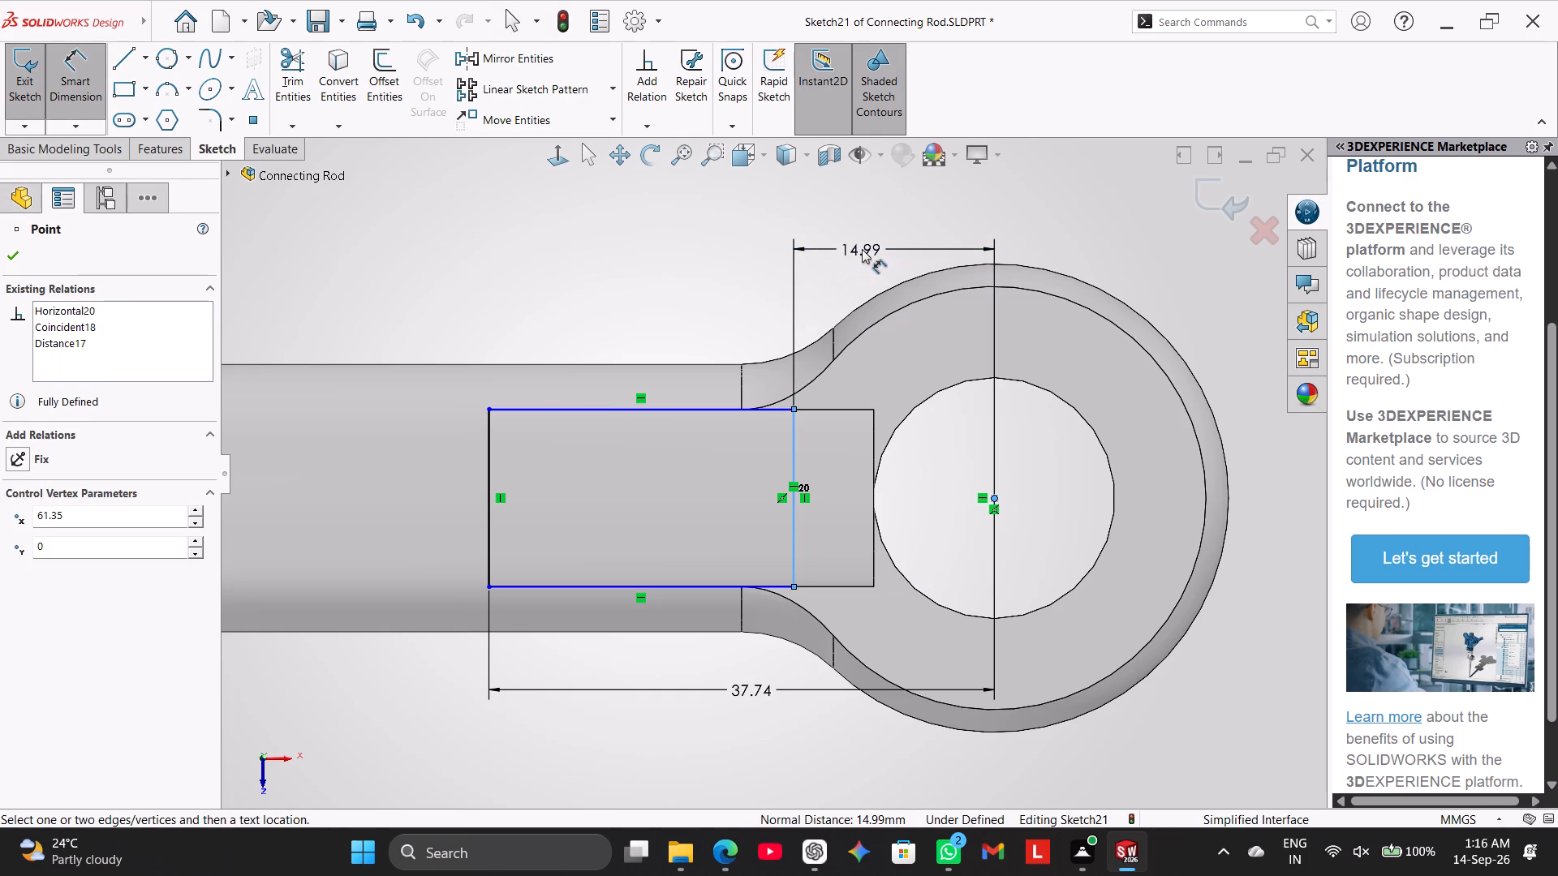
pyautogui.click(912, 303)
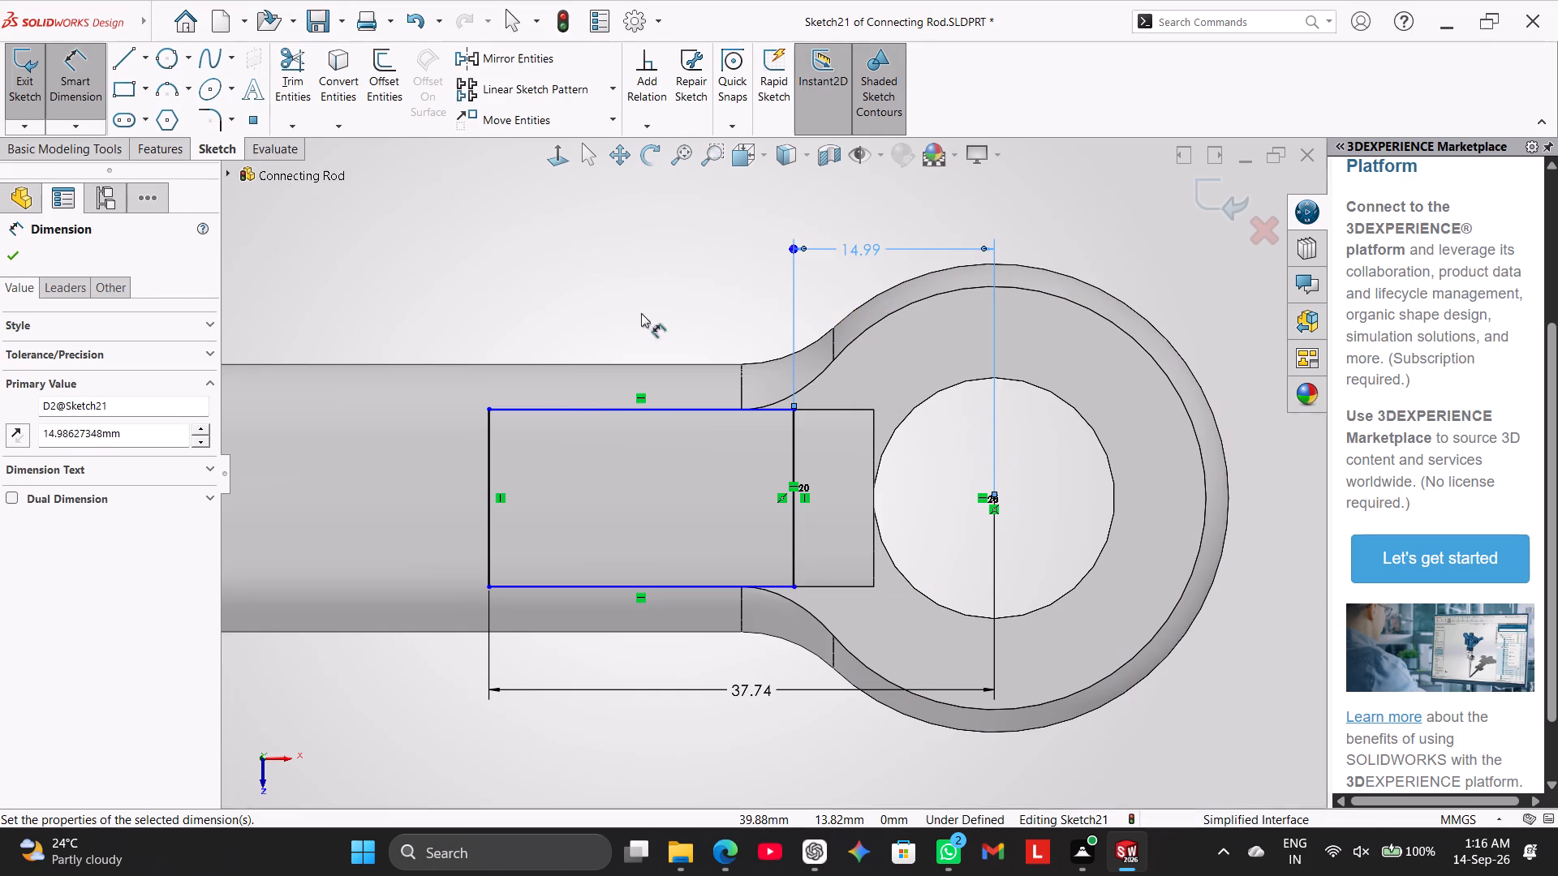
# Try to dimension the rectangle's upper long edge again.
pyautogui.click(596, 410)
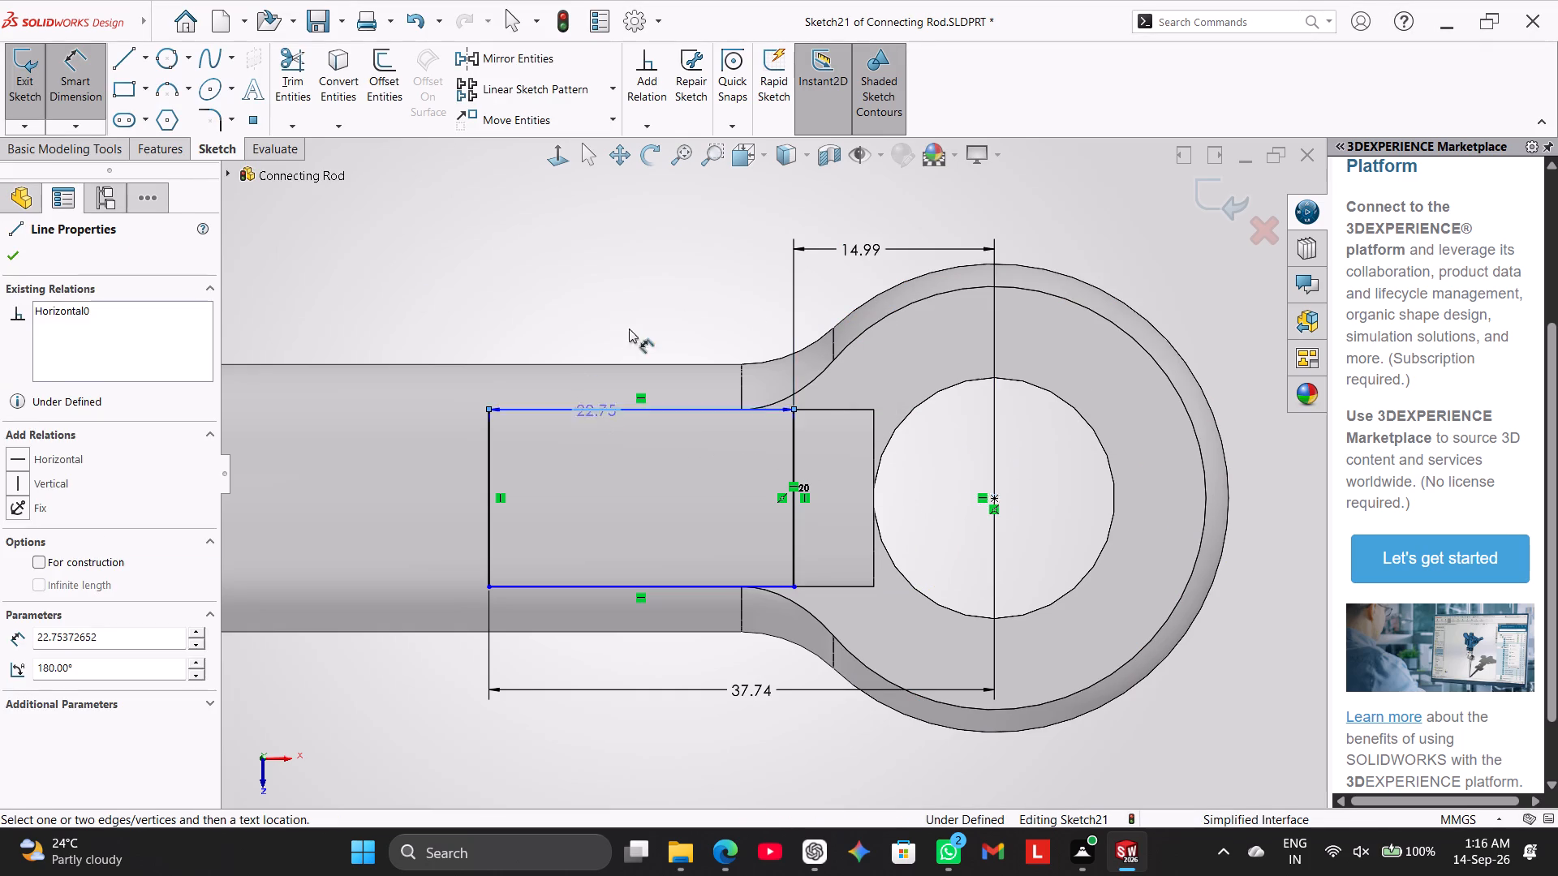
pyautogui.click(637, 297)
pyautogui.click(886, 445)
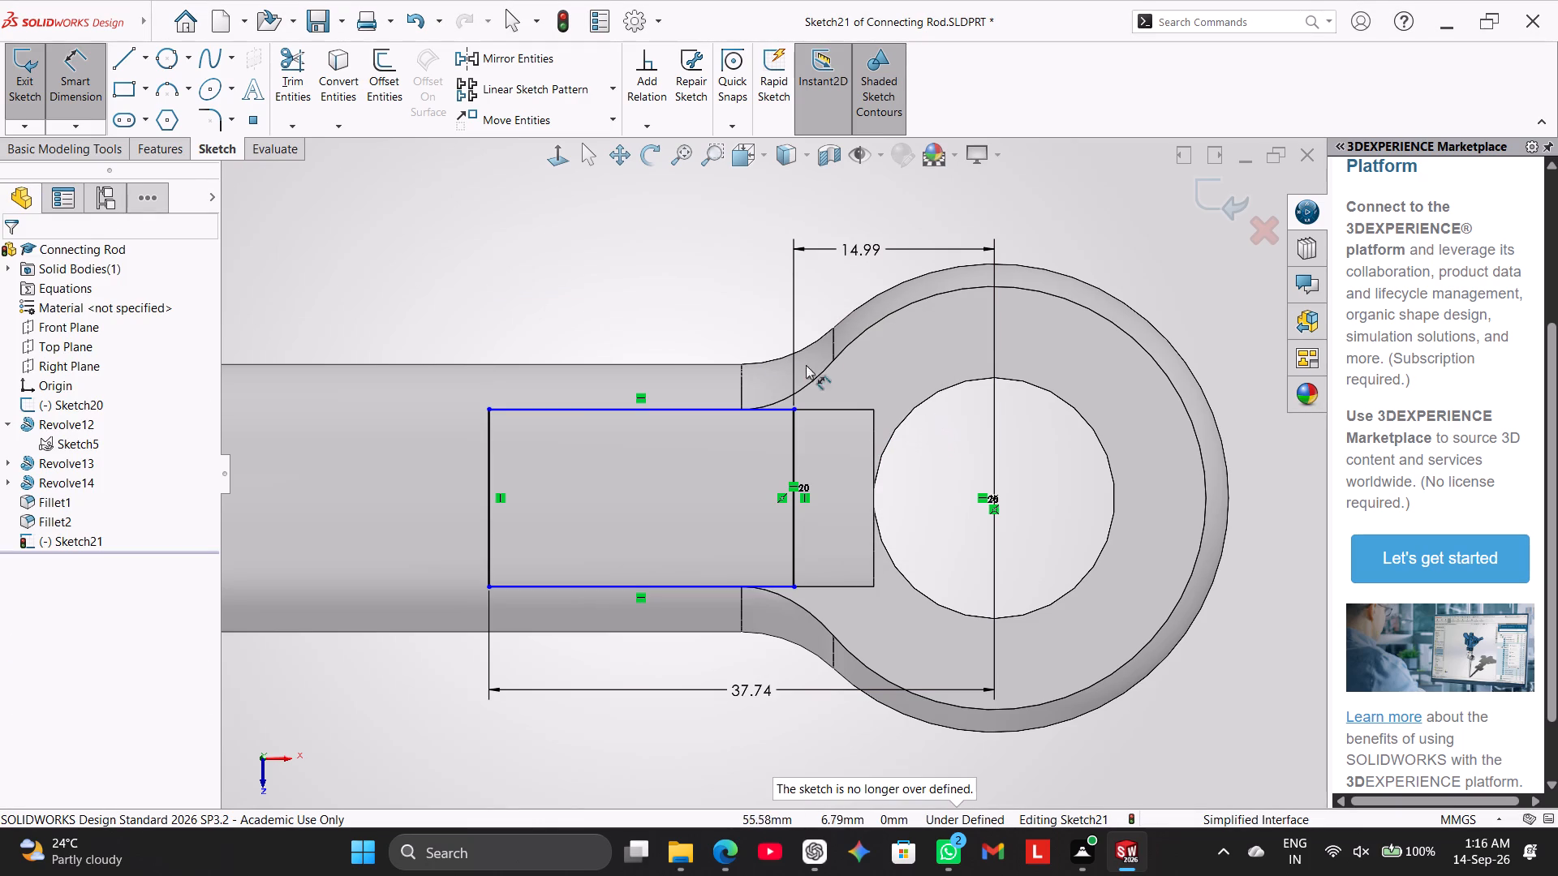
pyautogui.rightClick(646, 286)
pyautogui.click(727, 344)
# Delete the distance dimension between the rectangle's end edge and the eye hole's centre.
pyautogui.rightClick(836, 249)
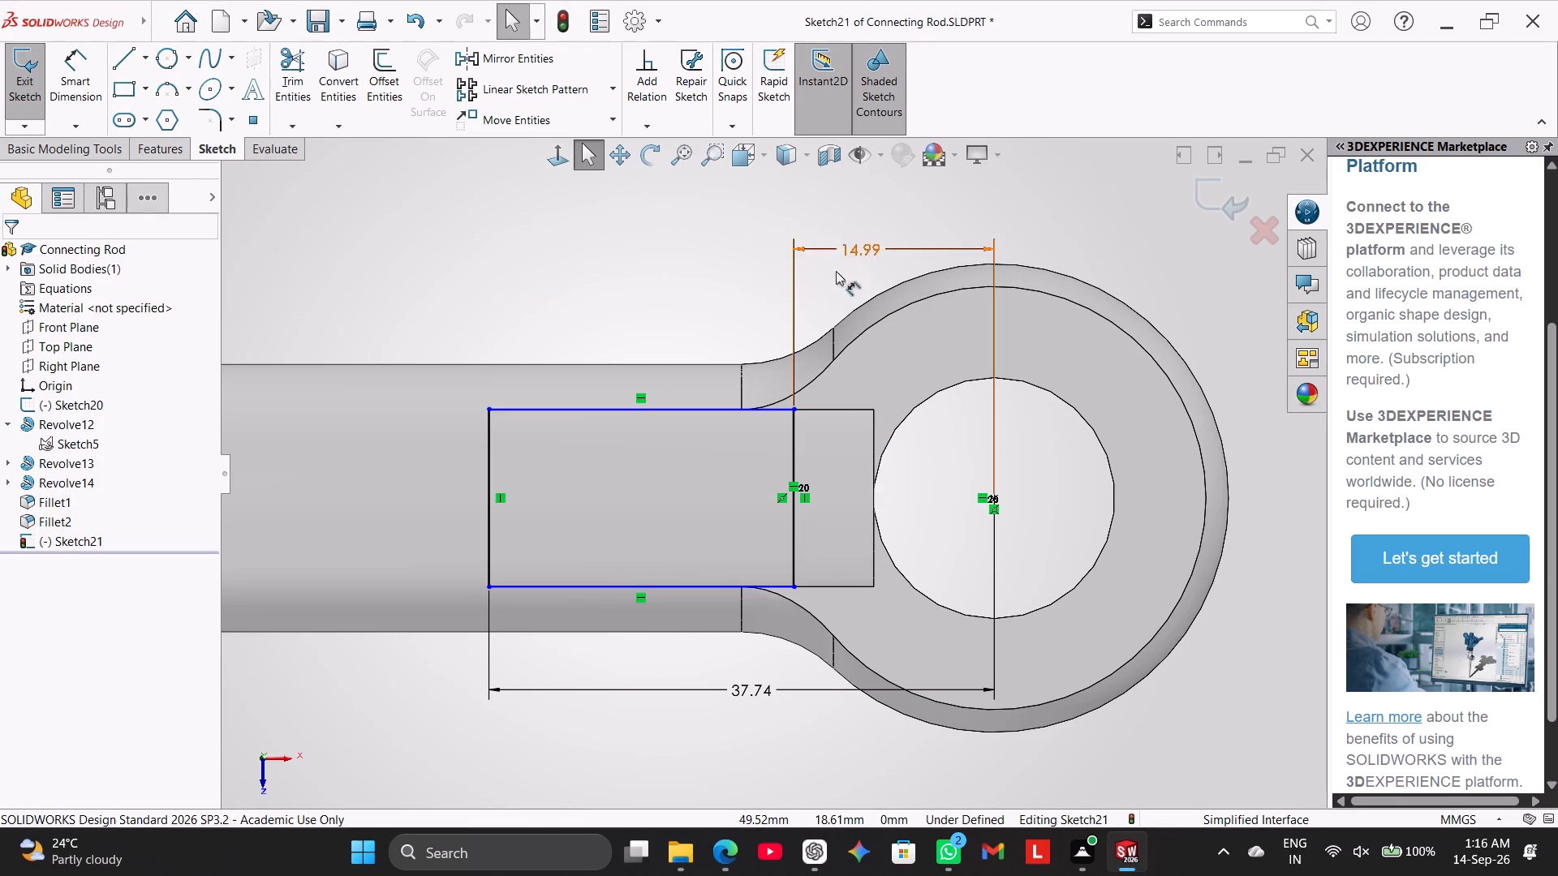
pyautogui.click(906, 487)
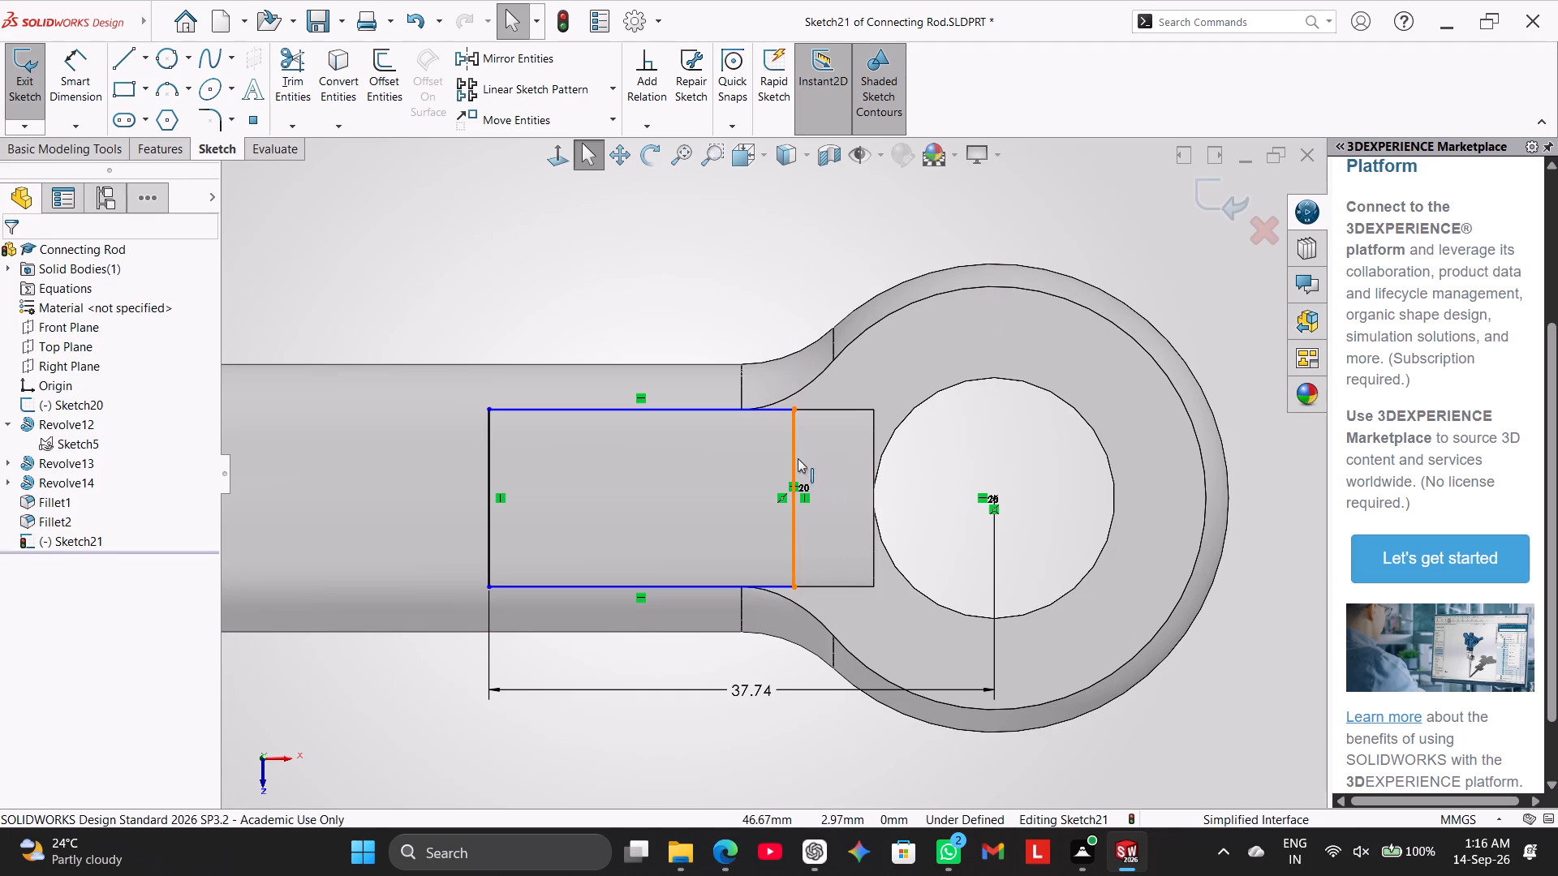
# Delete all four lines of the rectangle sketched on the shank beside the eye, along with the attached distance dimension.
pyautogui.rightClick(798, 457)
pyautogui.click(845, 732)
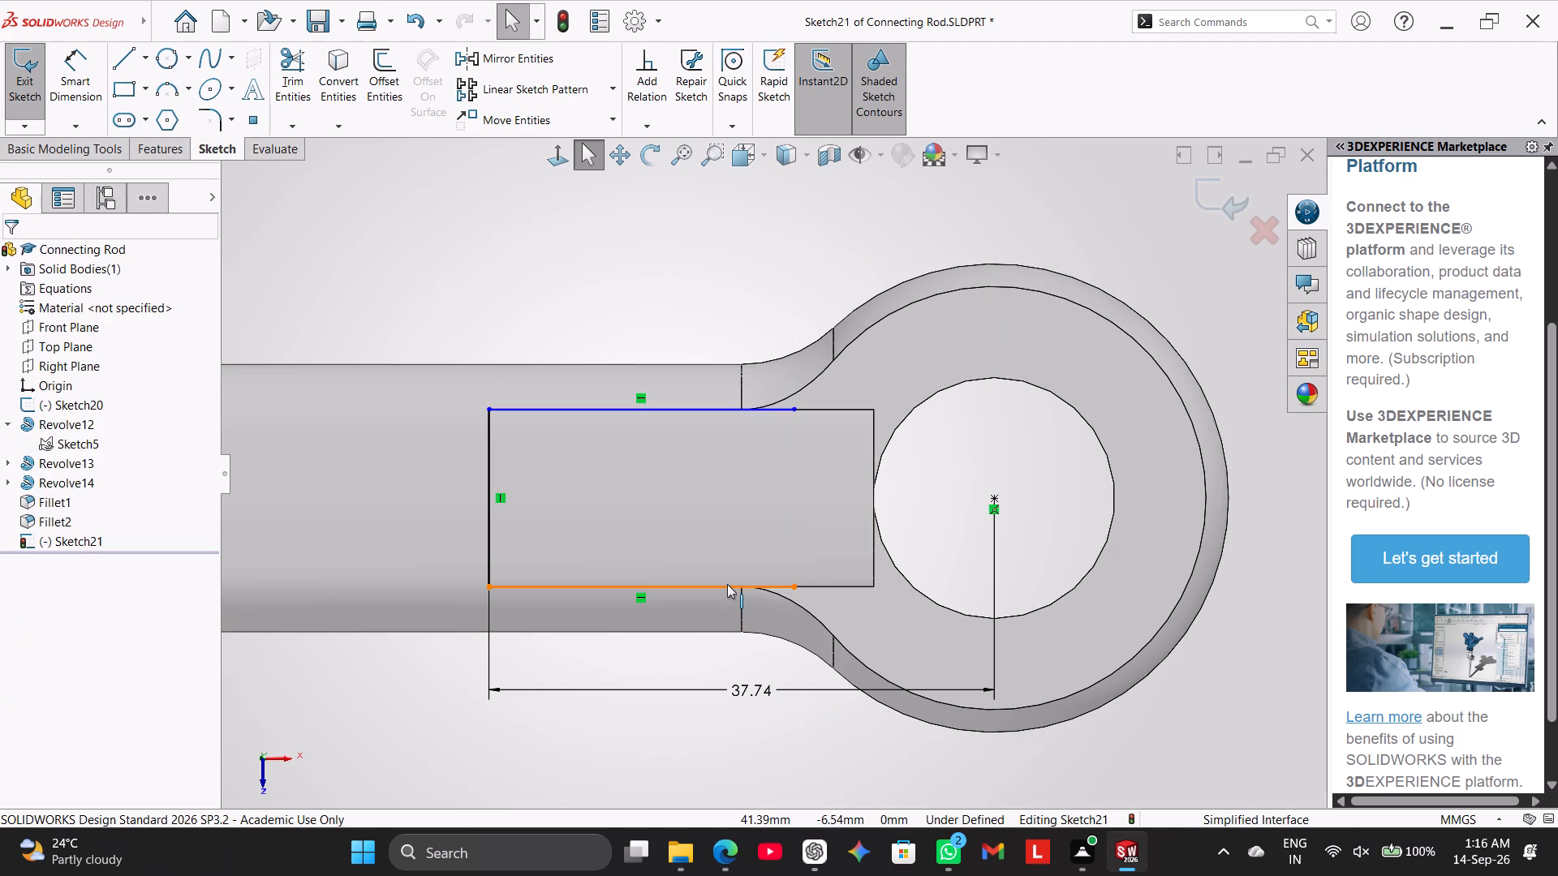
pyautogui.rightClick(727, 583)
pyautogui.click(803, 790)
pyautogui.rightClick(490, 471)
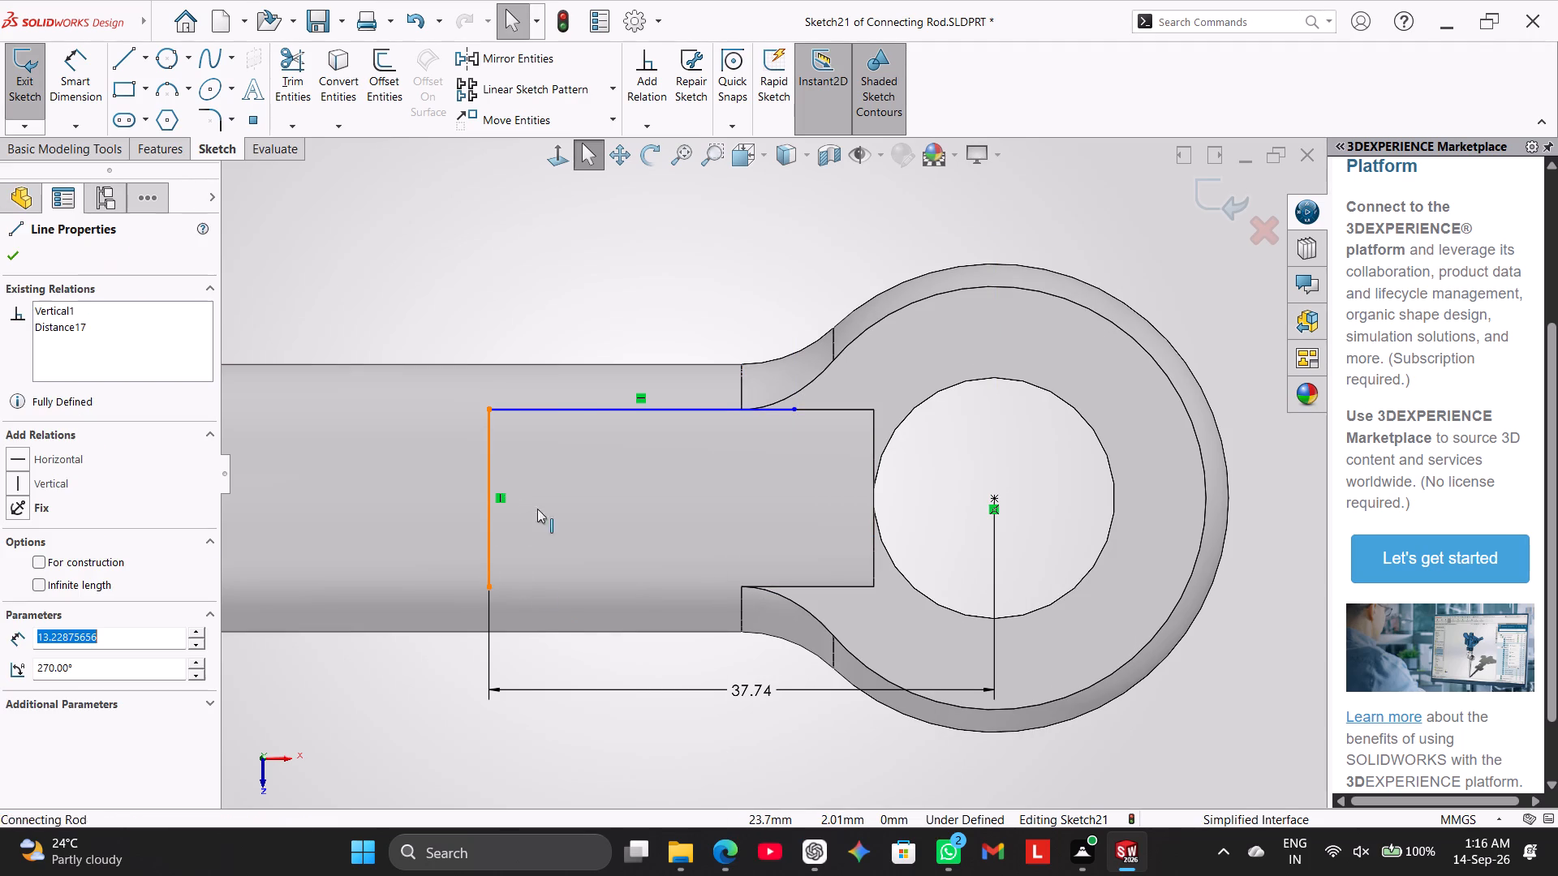
pyautogui.click(643, 747)
pyautogui.click(685, 421)
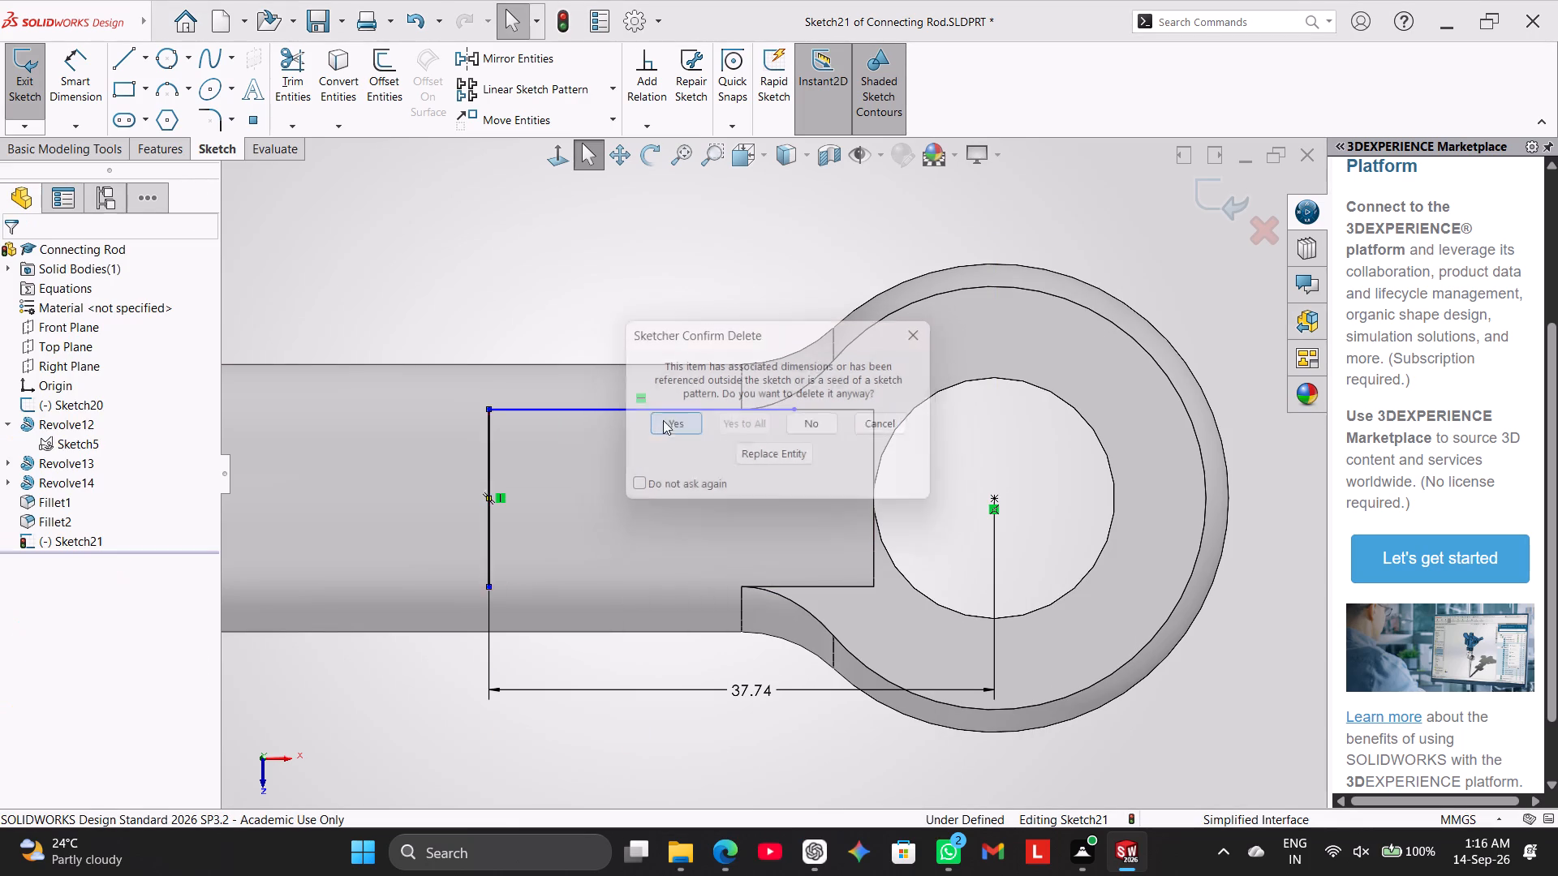
pyautogui.rightClick(631, 402)
pyautogui.click(486, 214)
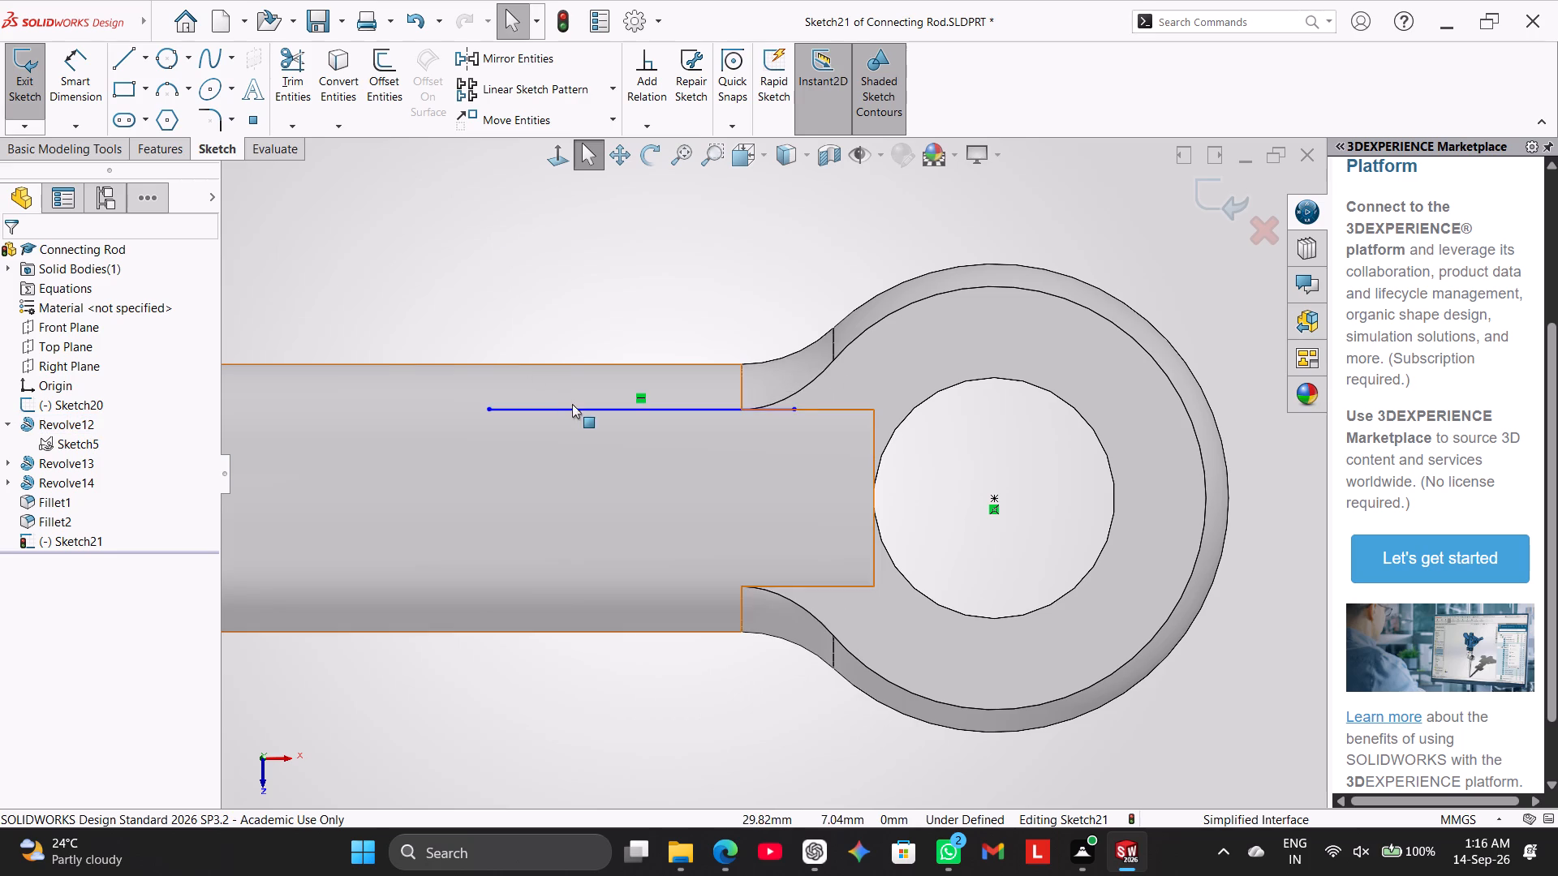
pyautogui.rightClick(576, 409)
pyautogui.click(691, 665)
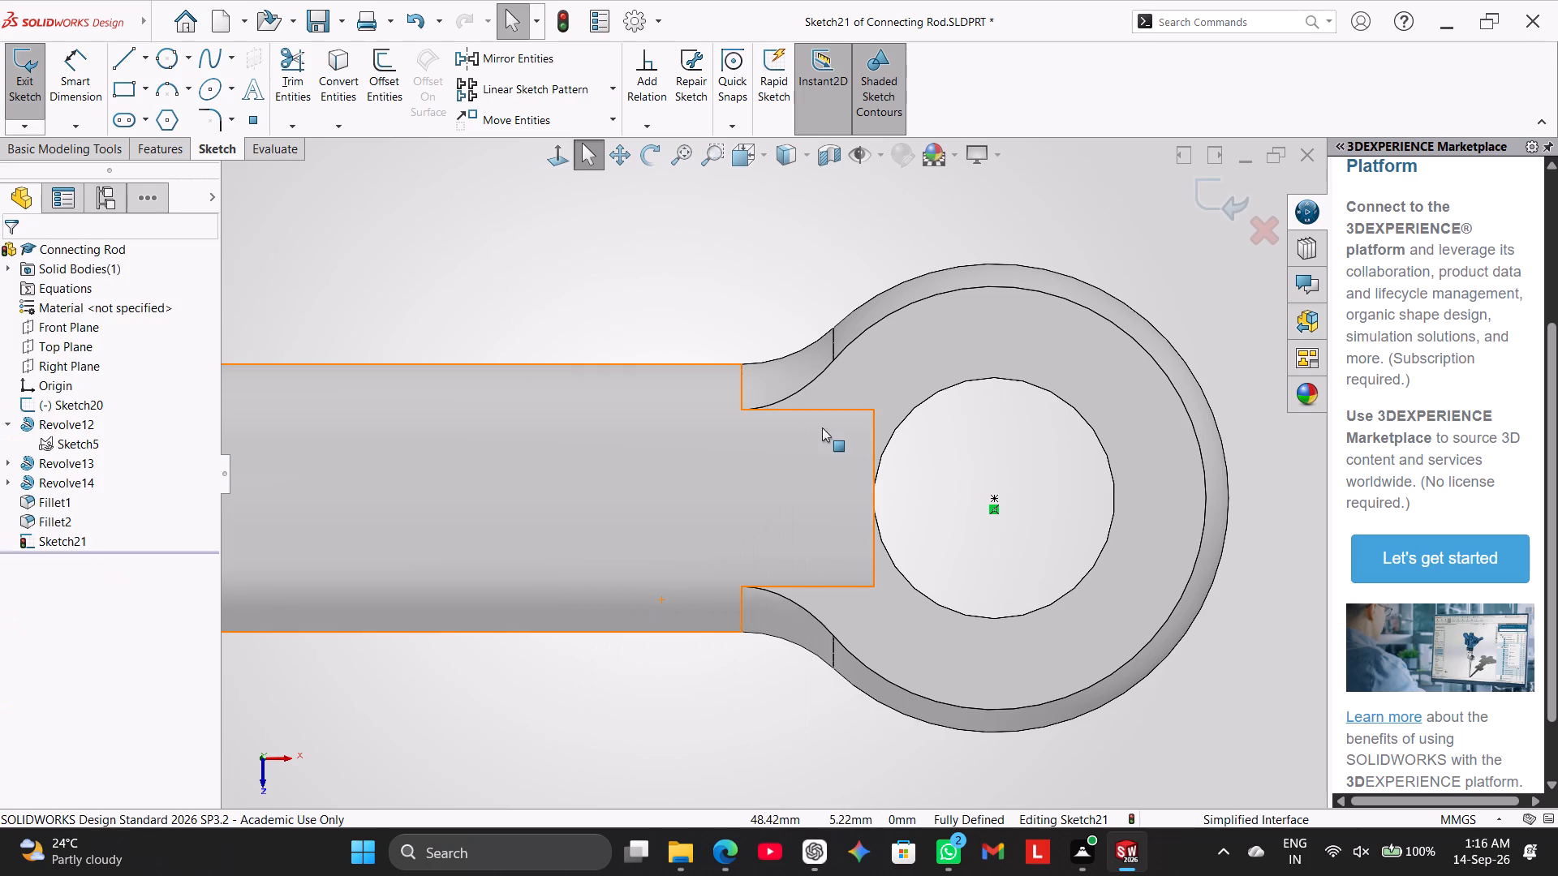
pyautogui.rightClick(841, 407)
pyautogui.click(539, 224)
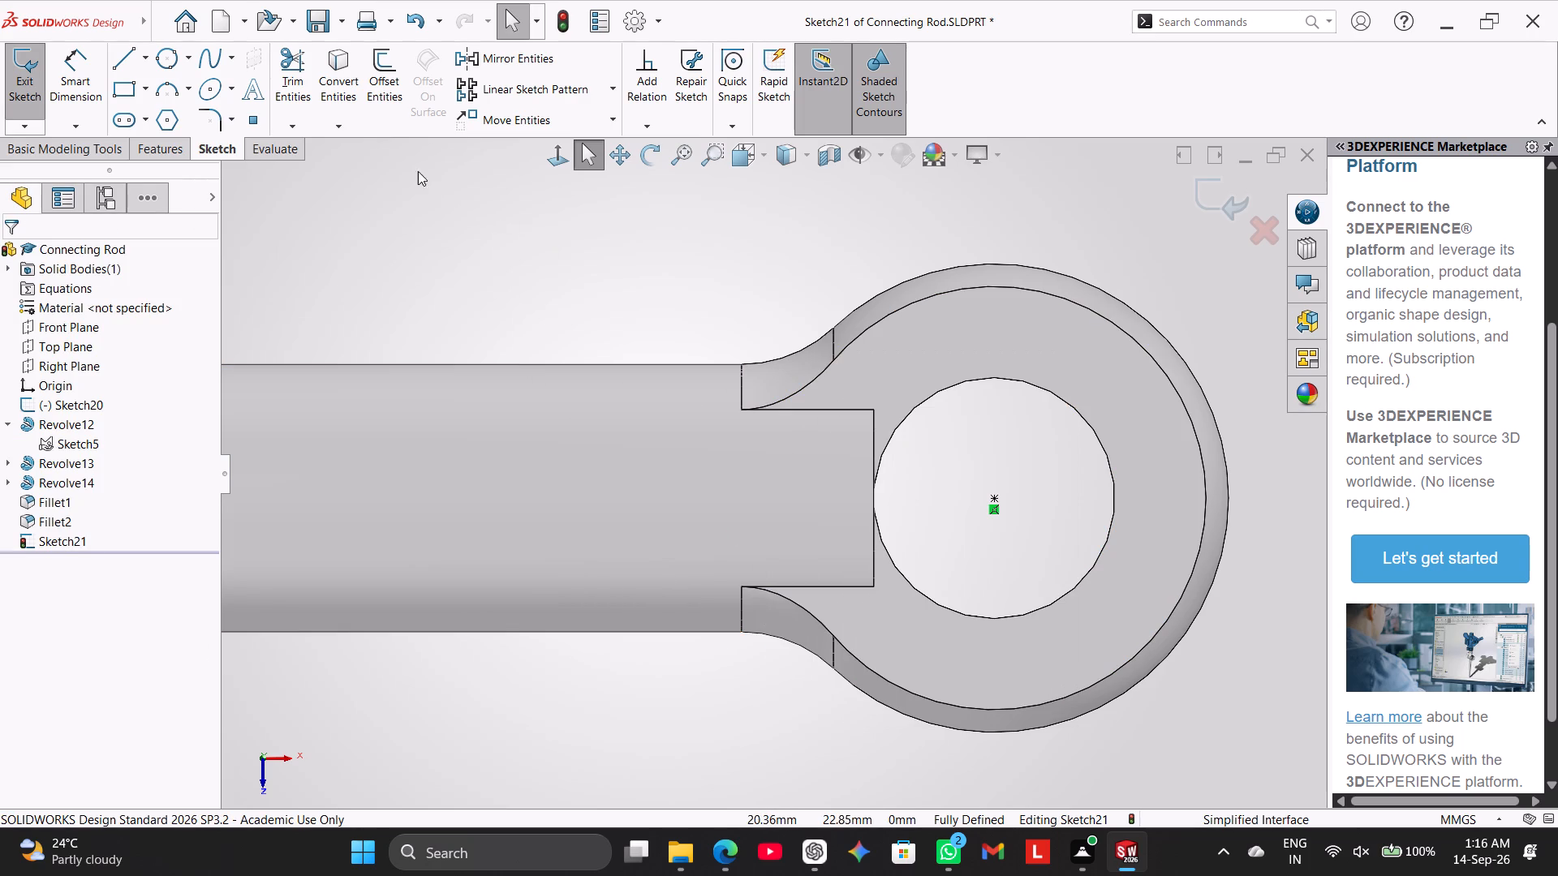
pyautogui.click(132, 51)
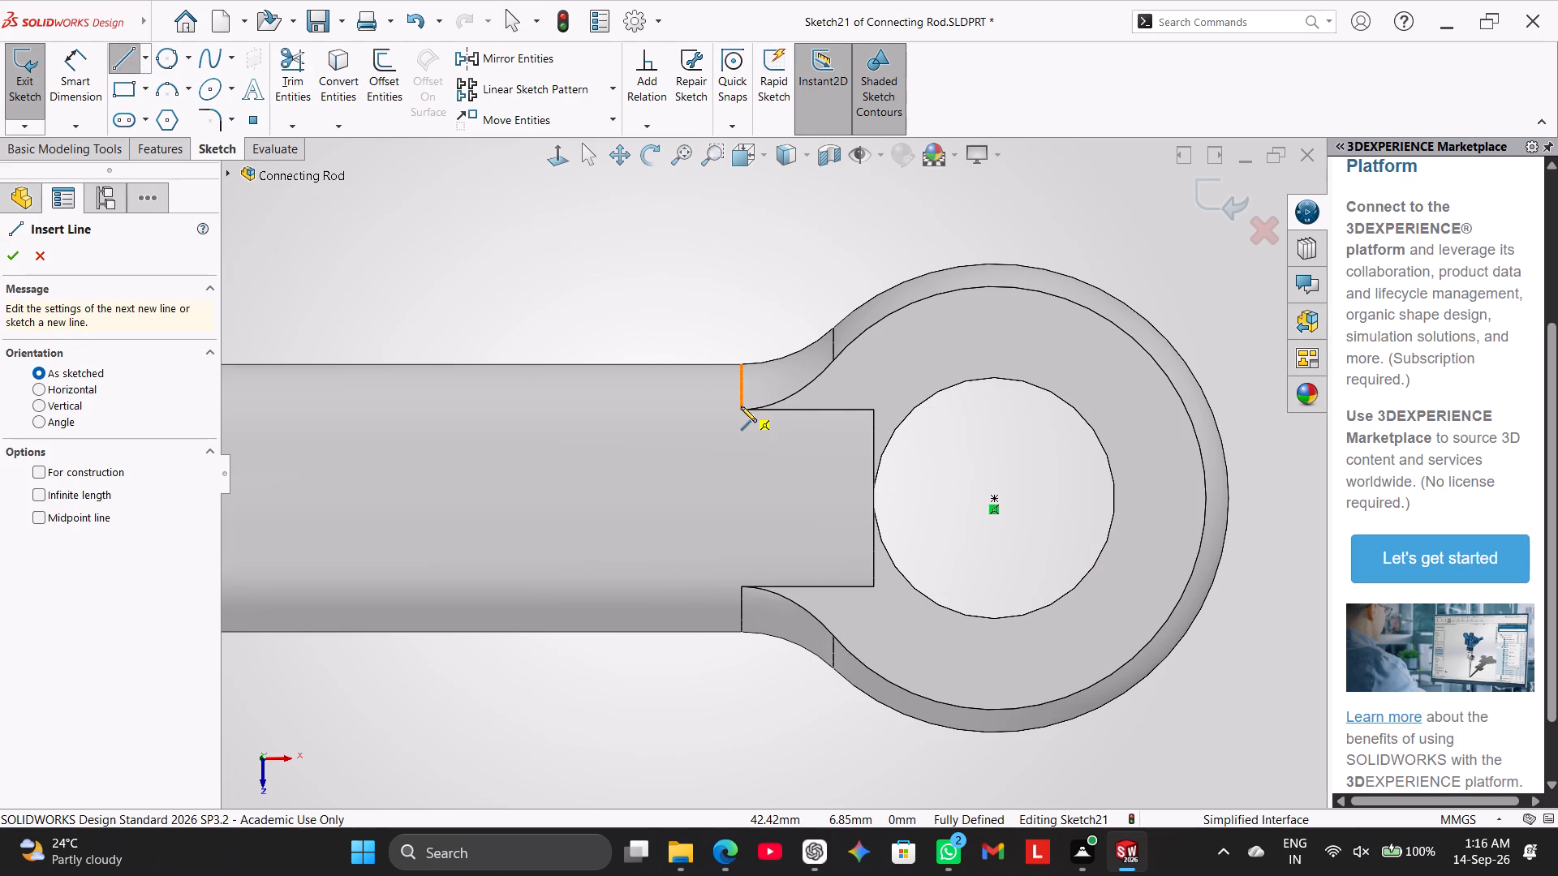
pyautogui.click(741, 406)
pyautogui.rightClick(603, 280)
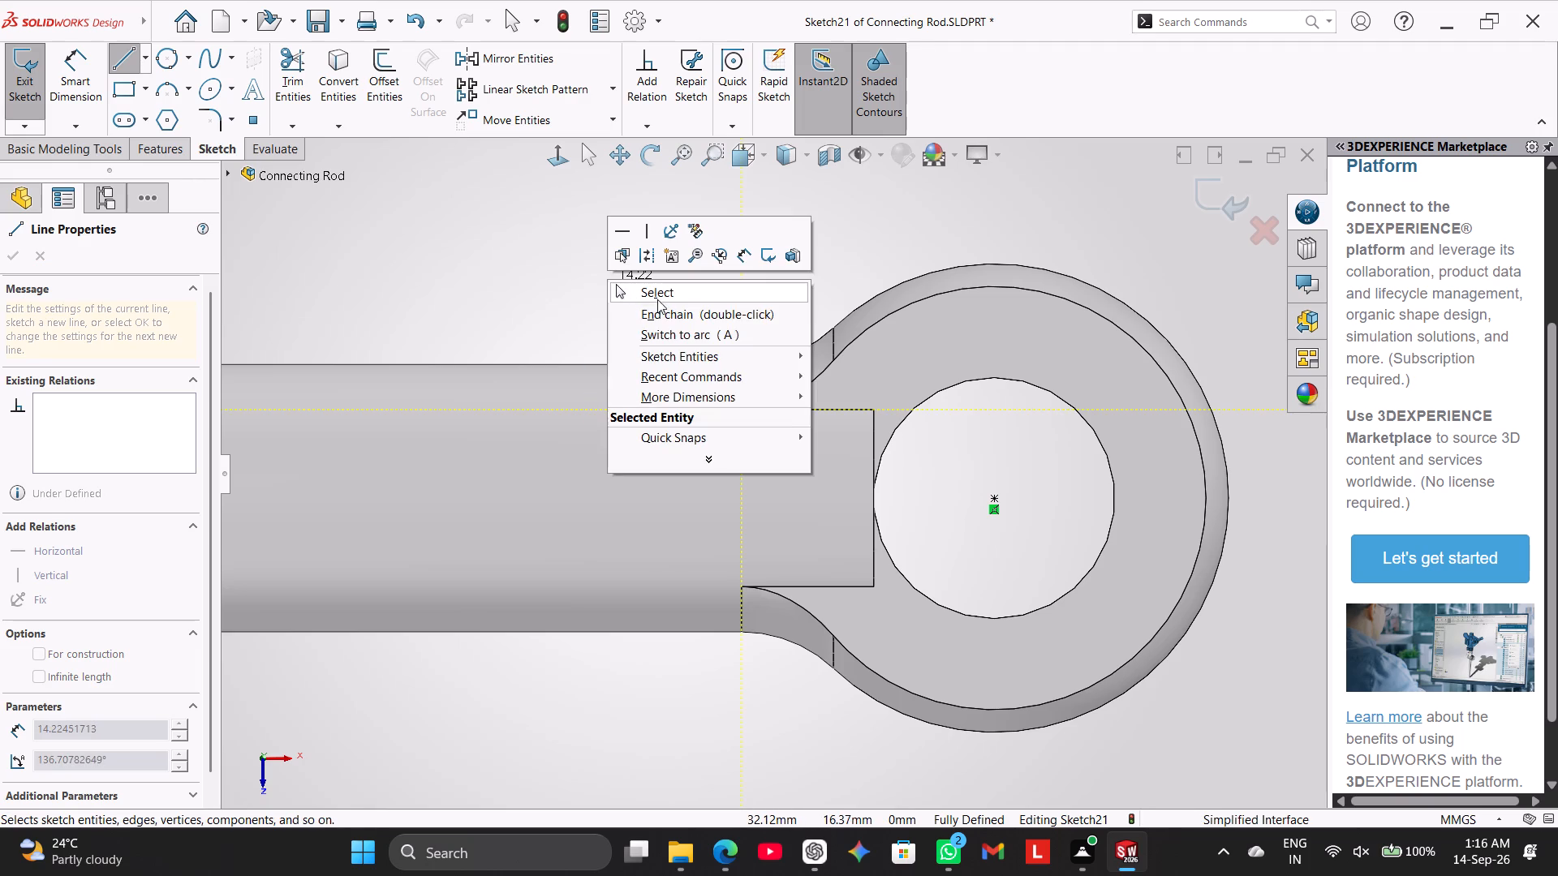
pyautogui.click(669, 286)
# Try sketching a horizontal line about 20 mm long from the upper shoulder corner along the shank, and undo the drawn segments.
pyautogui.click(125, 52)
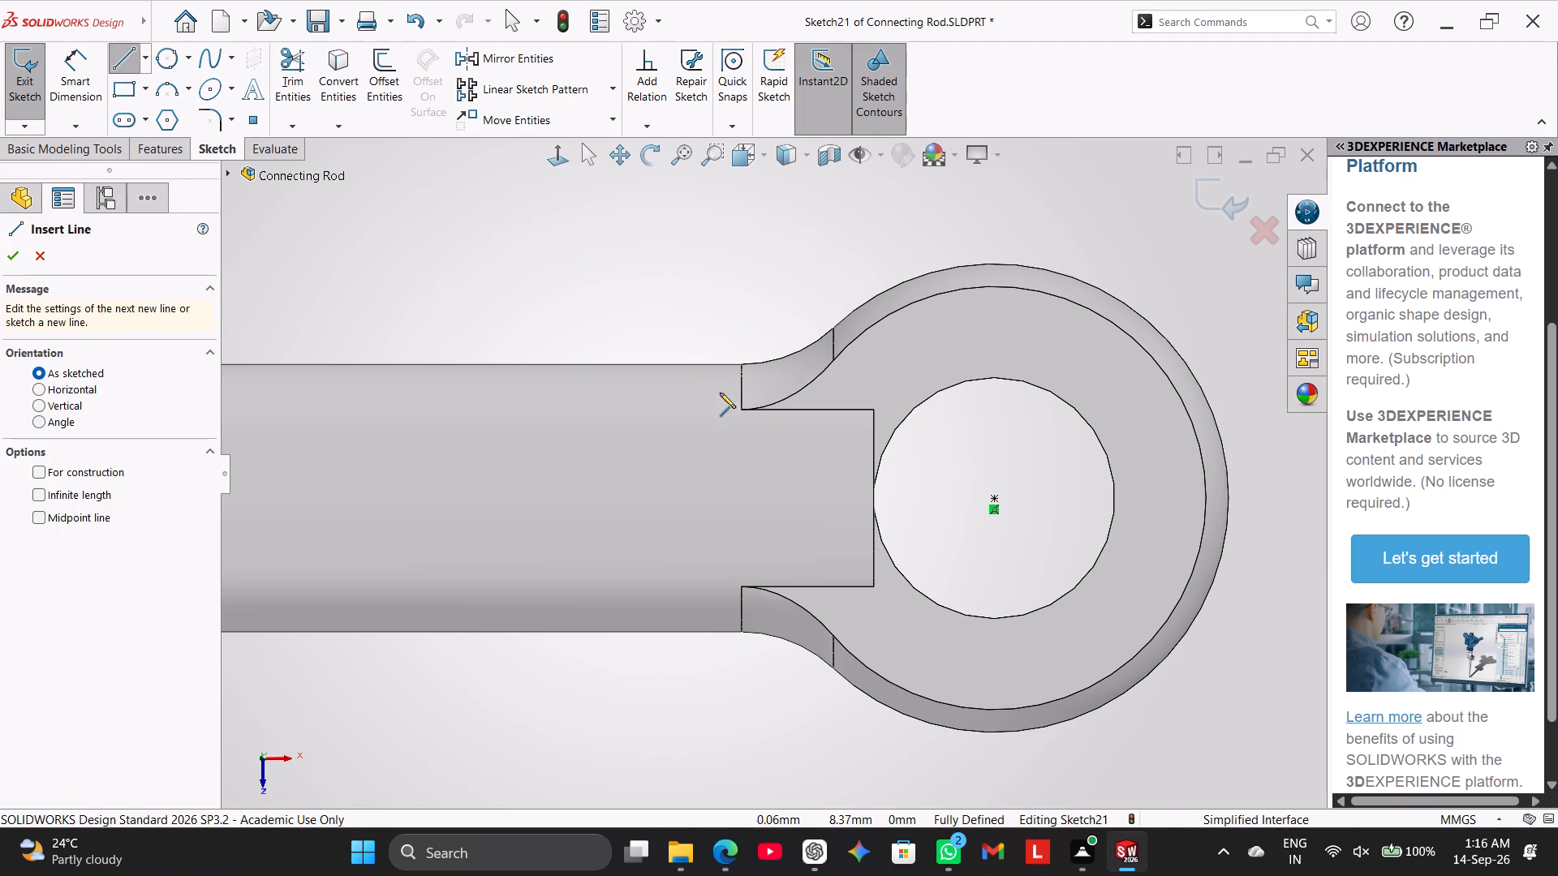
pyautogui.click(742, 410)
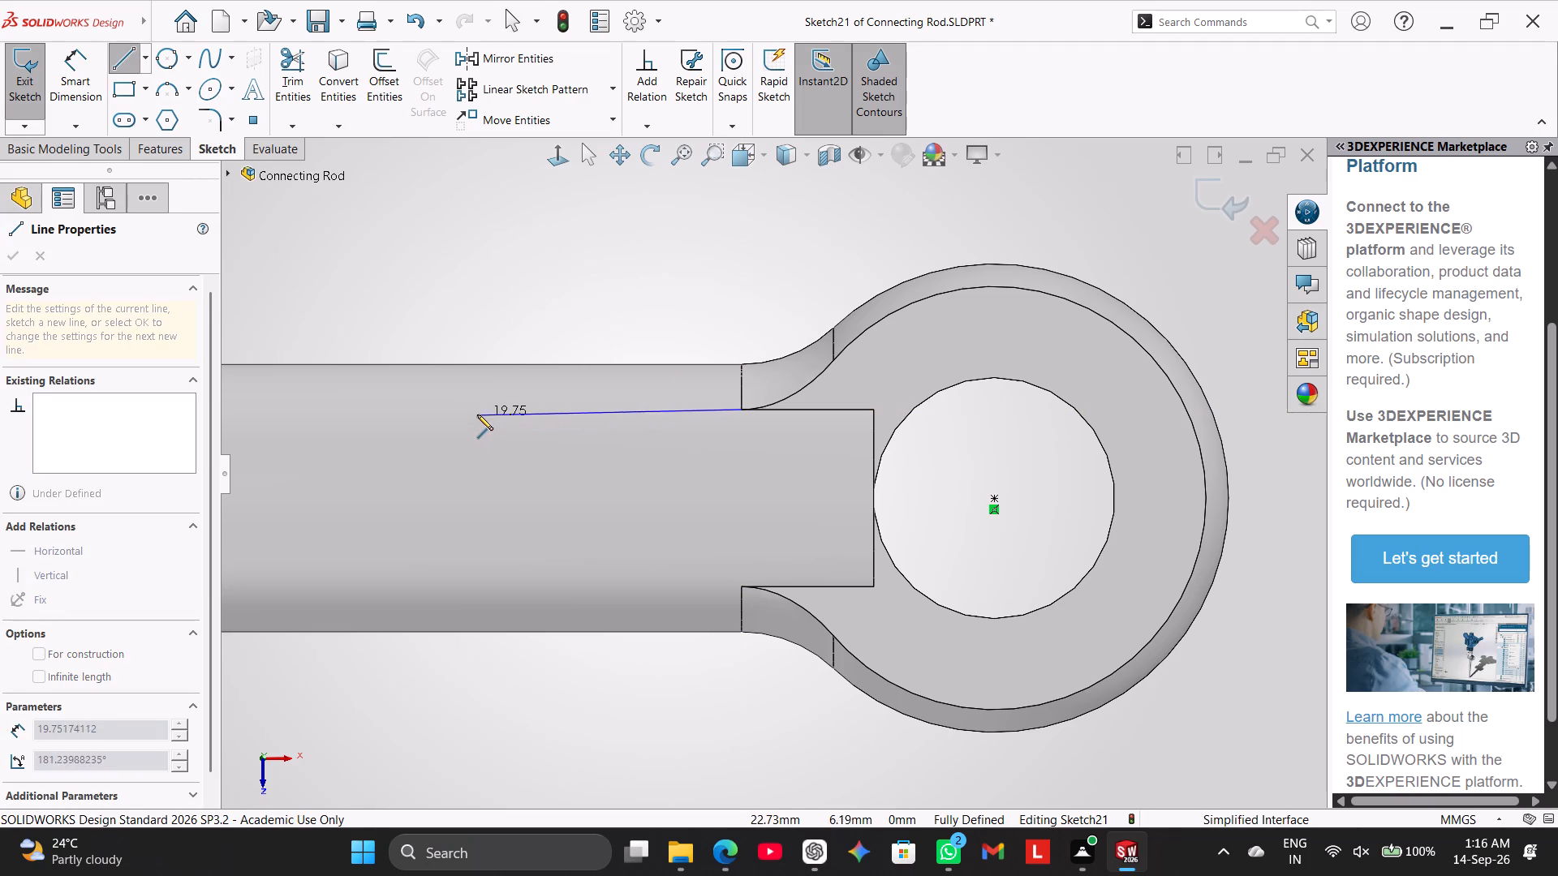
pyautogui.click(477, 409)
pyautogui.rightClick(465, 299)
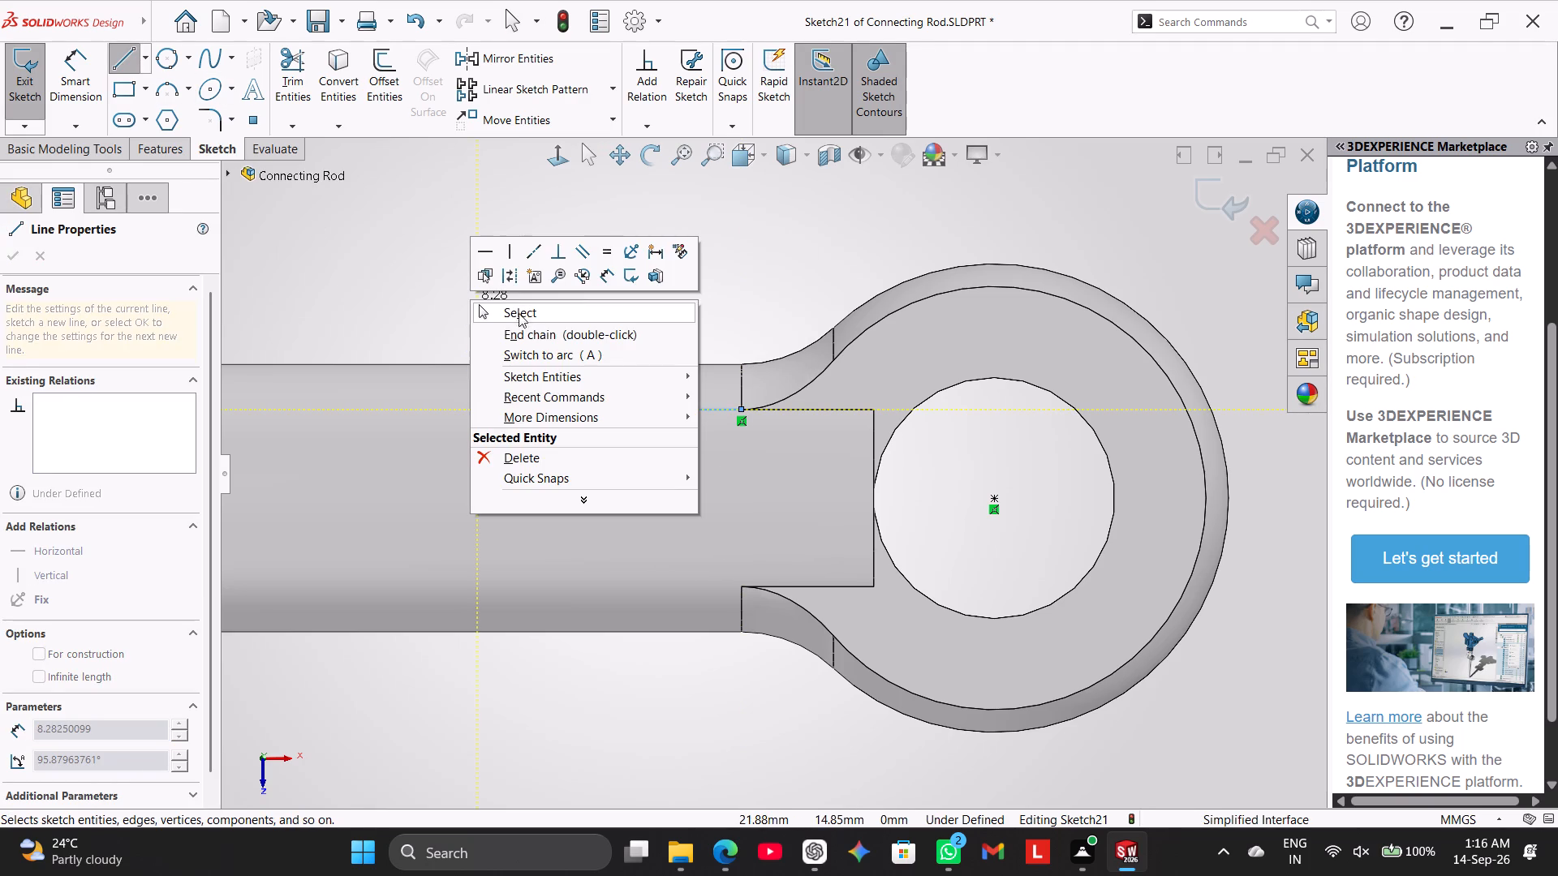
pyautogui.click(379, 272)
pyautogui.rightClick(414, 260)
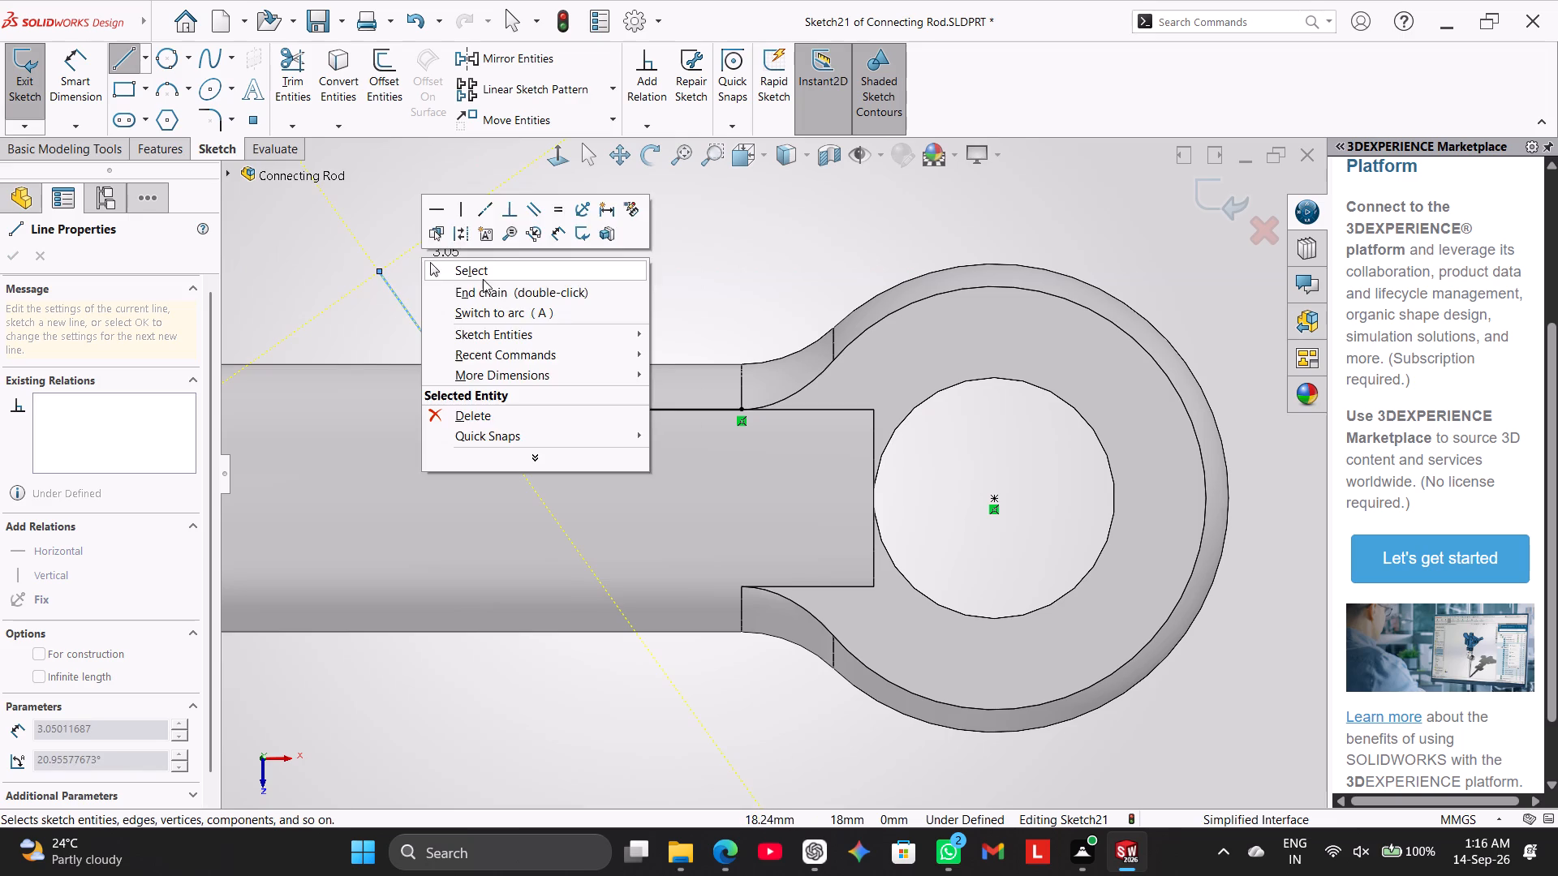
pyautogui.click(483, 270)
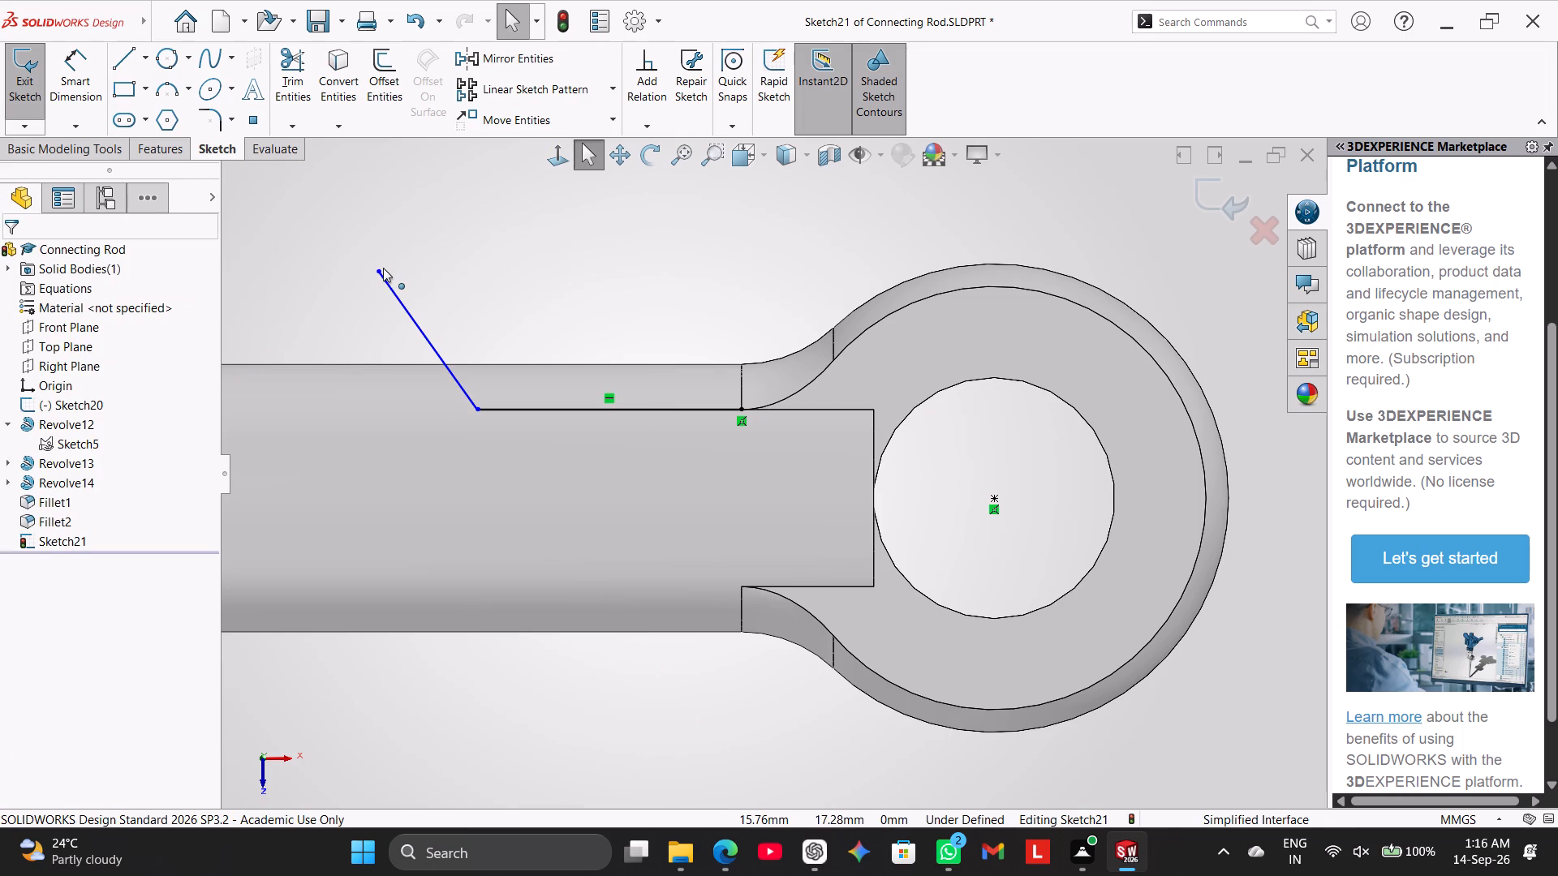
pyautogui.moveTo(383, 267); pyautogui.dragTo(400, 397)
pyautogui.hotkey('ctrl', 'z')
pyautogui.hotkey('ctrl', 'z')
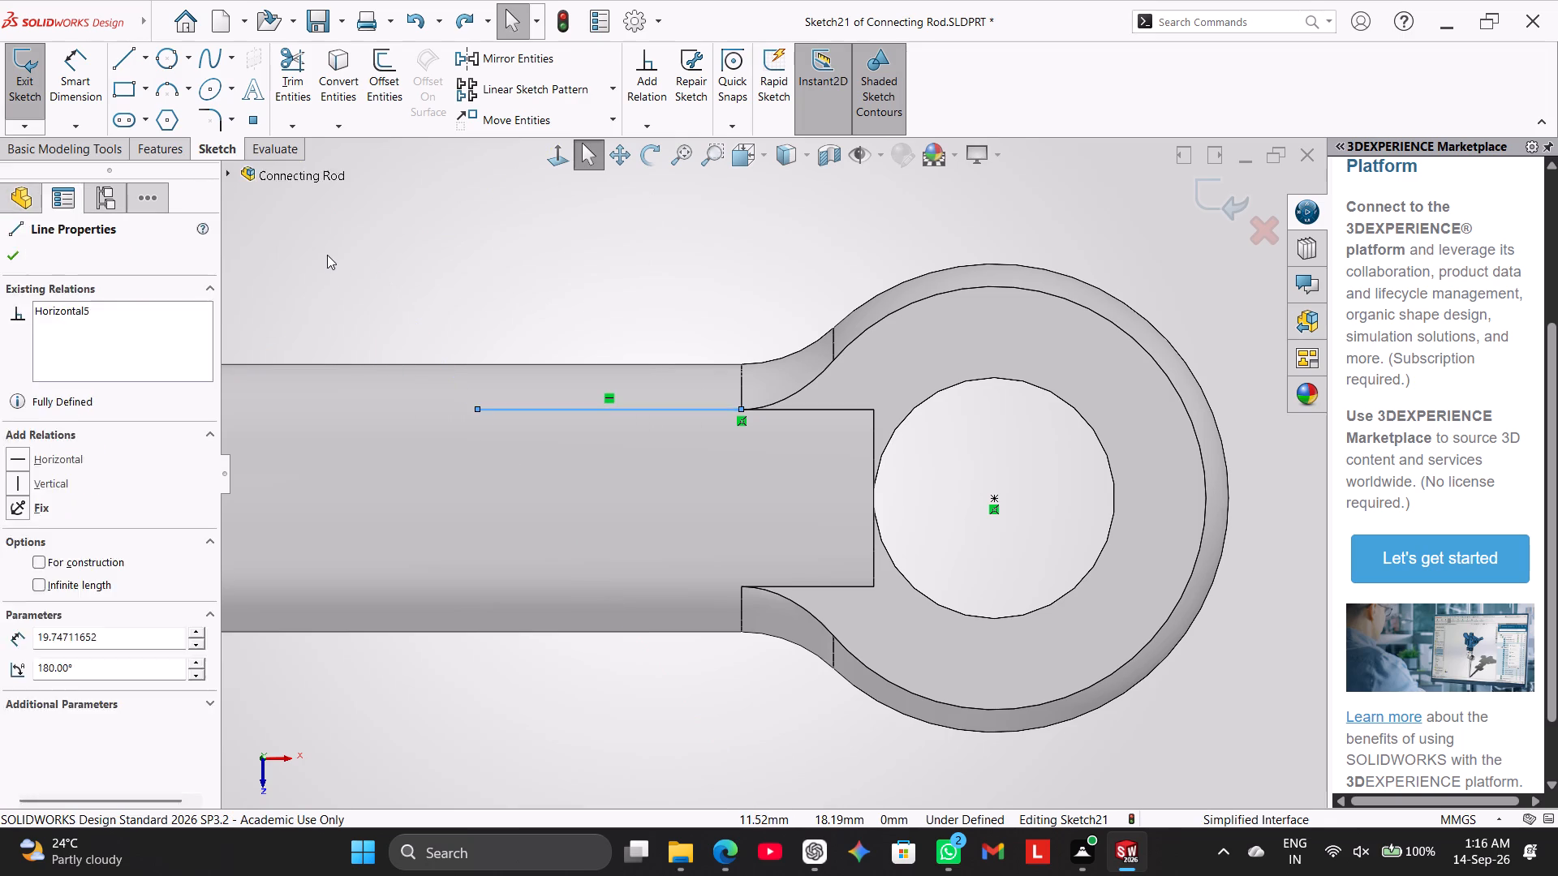
# Sketch a three-line open profile between the upper and lower shoulder corners, with sides about 21 mm long and an end line about 13 mm.
pyautogui.click(136, 62)
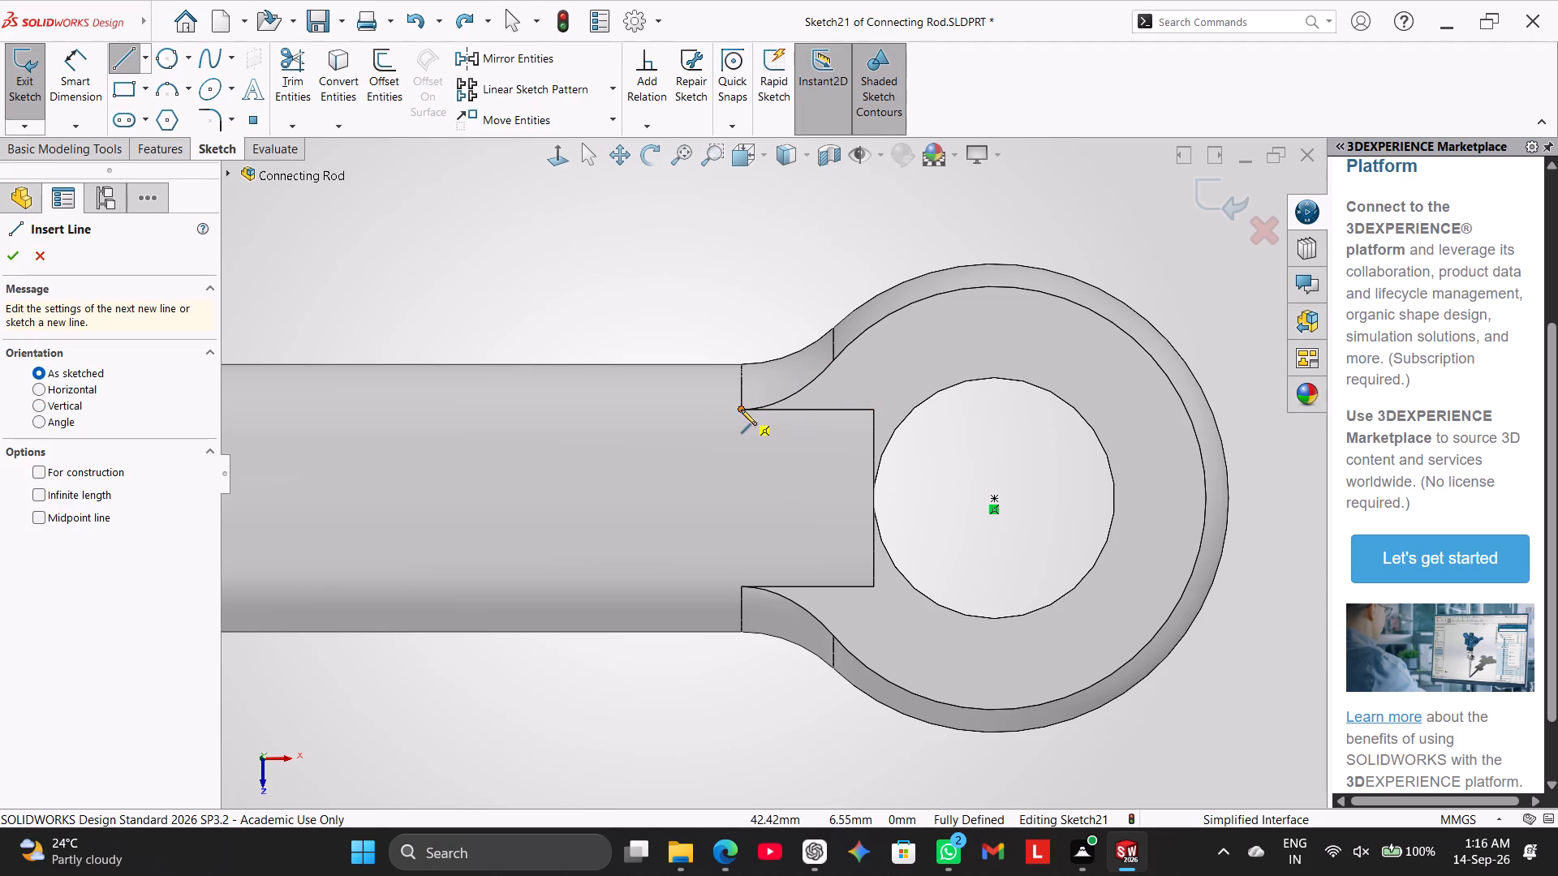
pyautogui.click(742, 408)
pyautogui.click(459, 408)
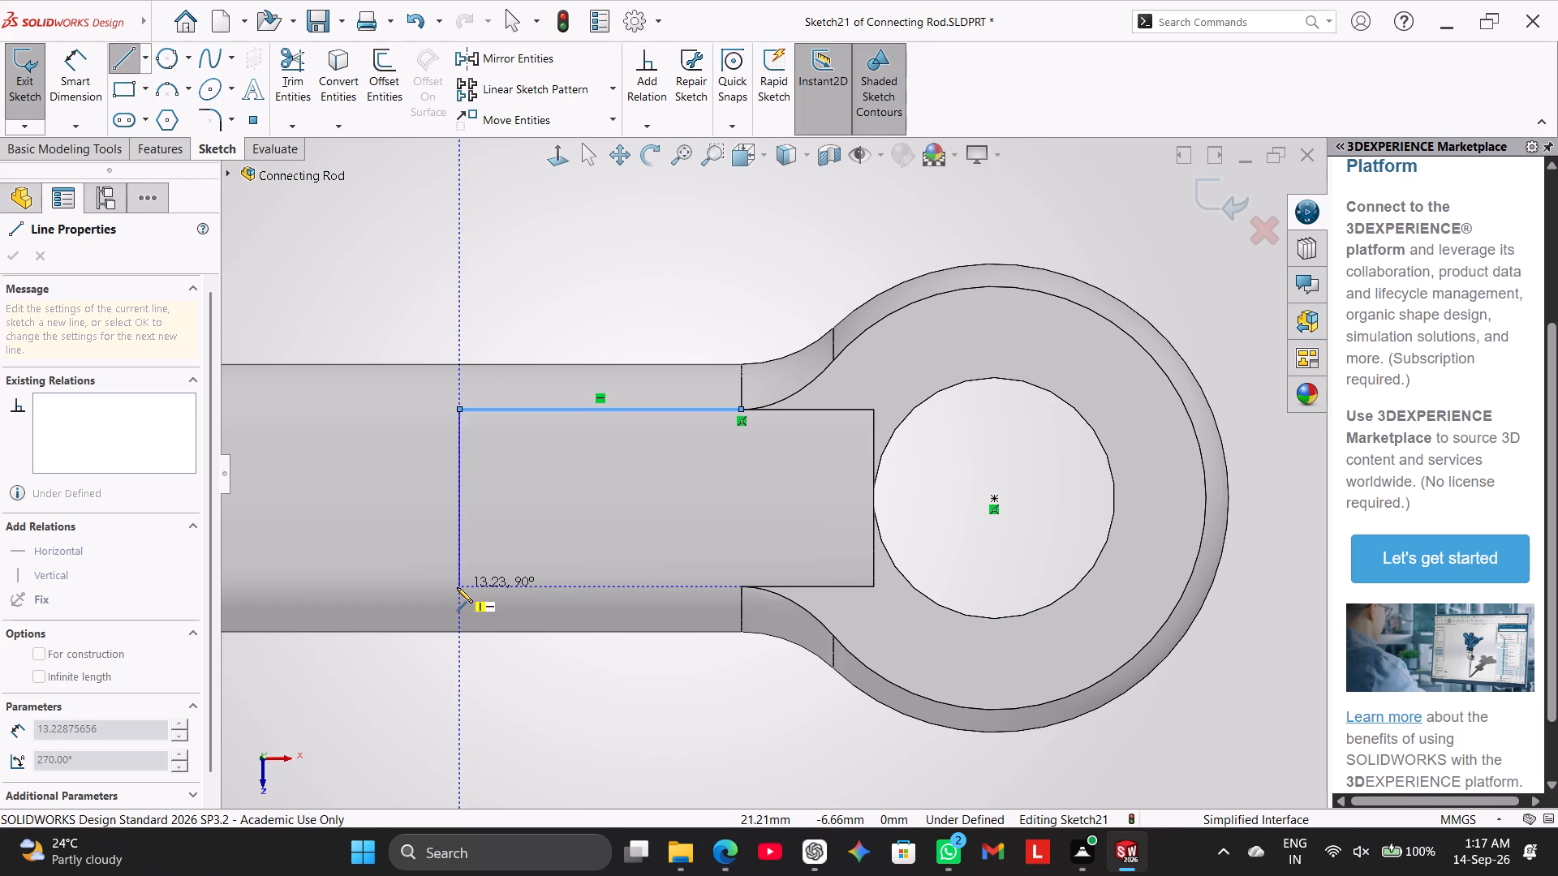
pyautogui.click(457, 587)
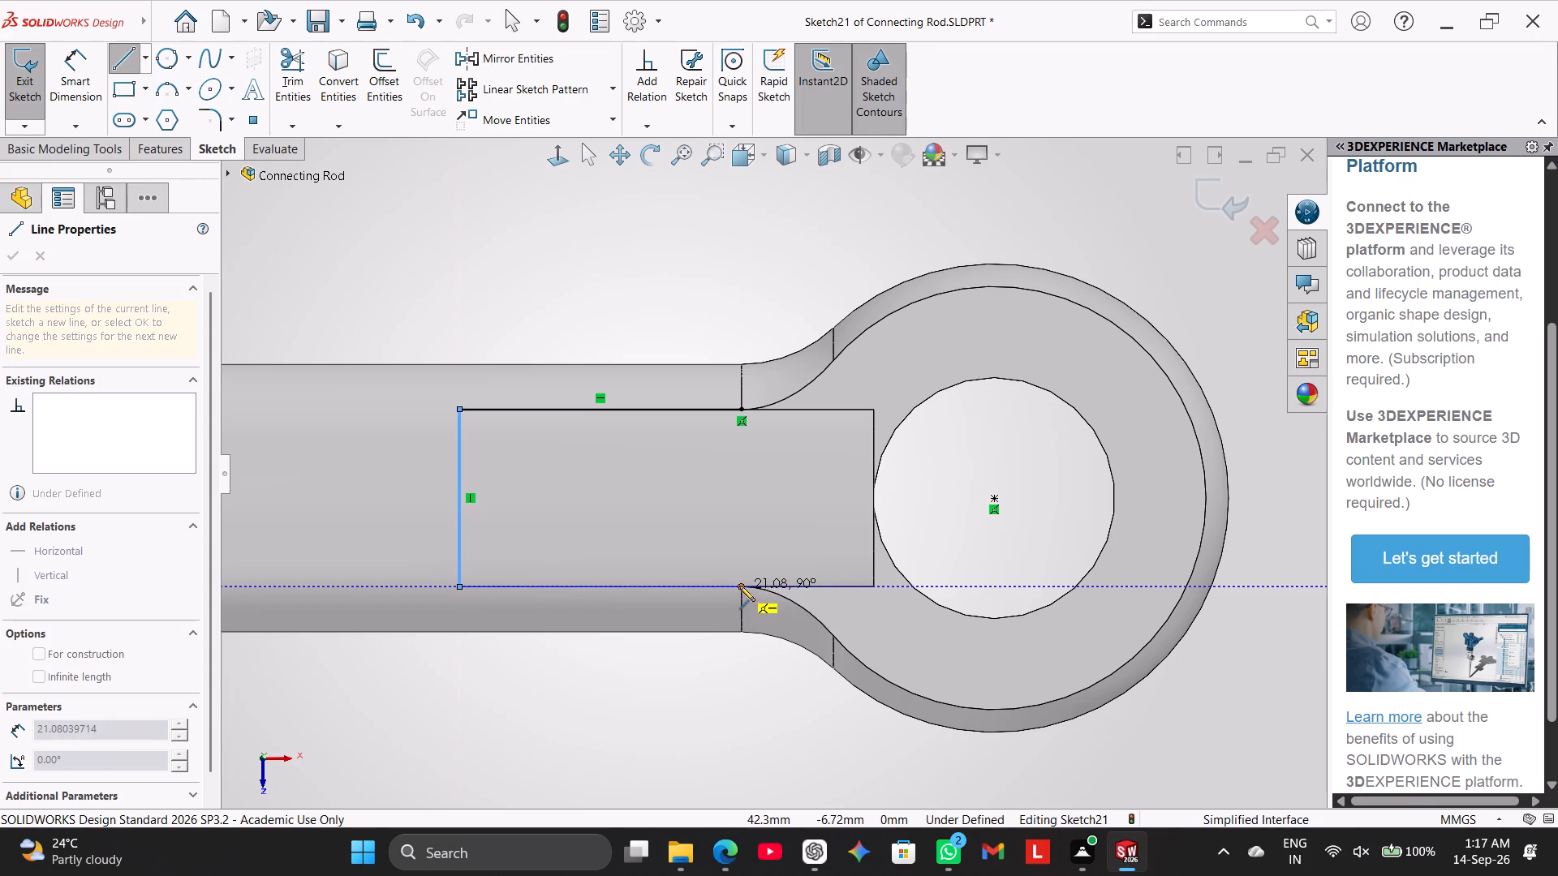
pyautogui.click(739, 586)
pyautogui.rightClick(651, 502)
pyautogui.click(685, 513)
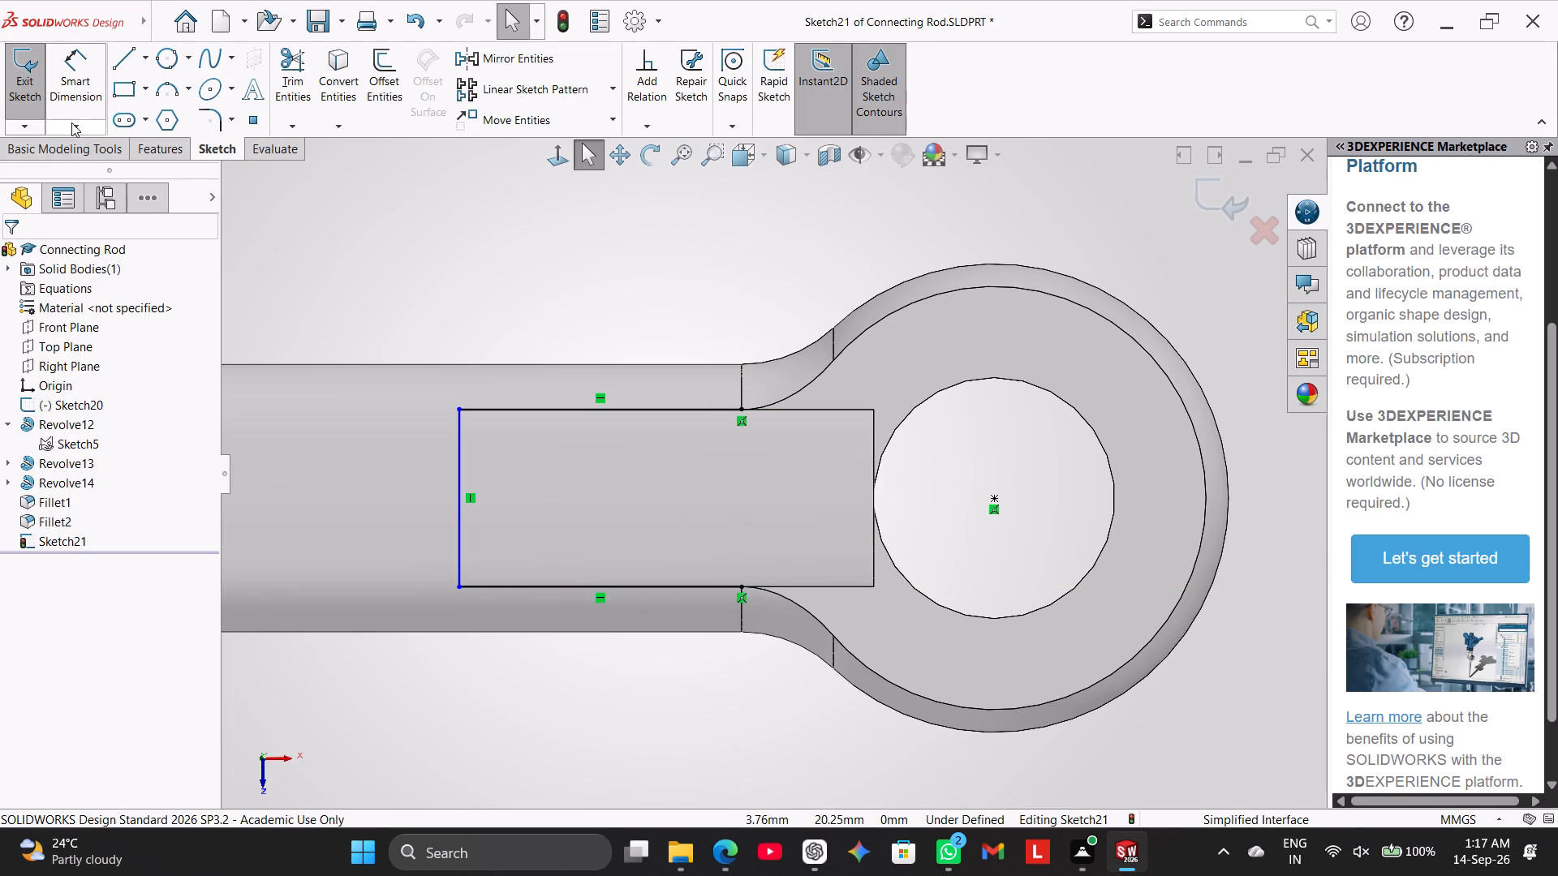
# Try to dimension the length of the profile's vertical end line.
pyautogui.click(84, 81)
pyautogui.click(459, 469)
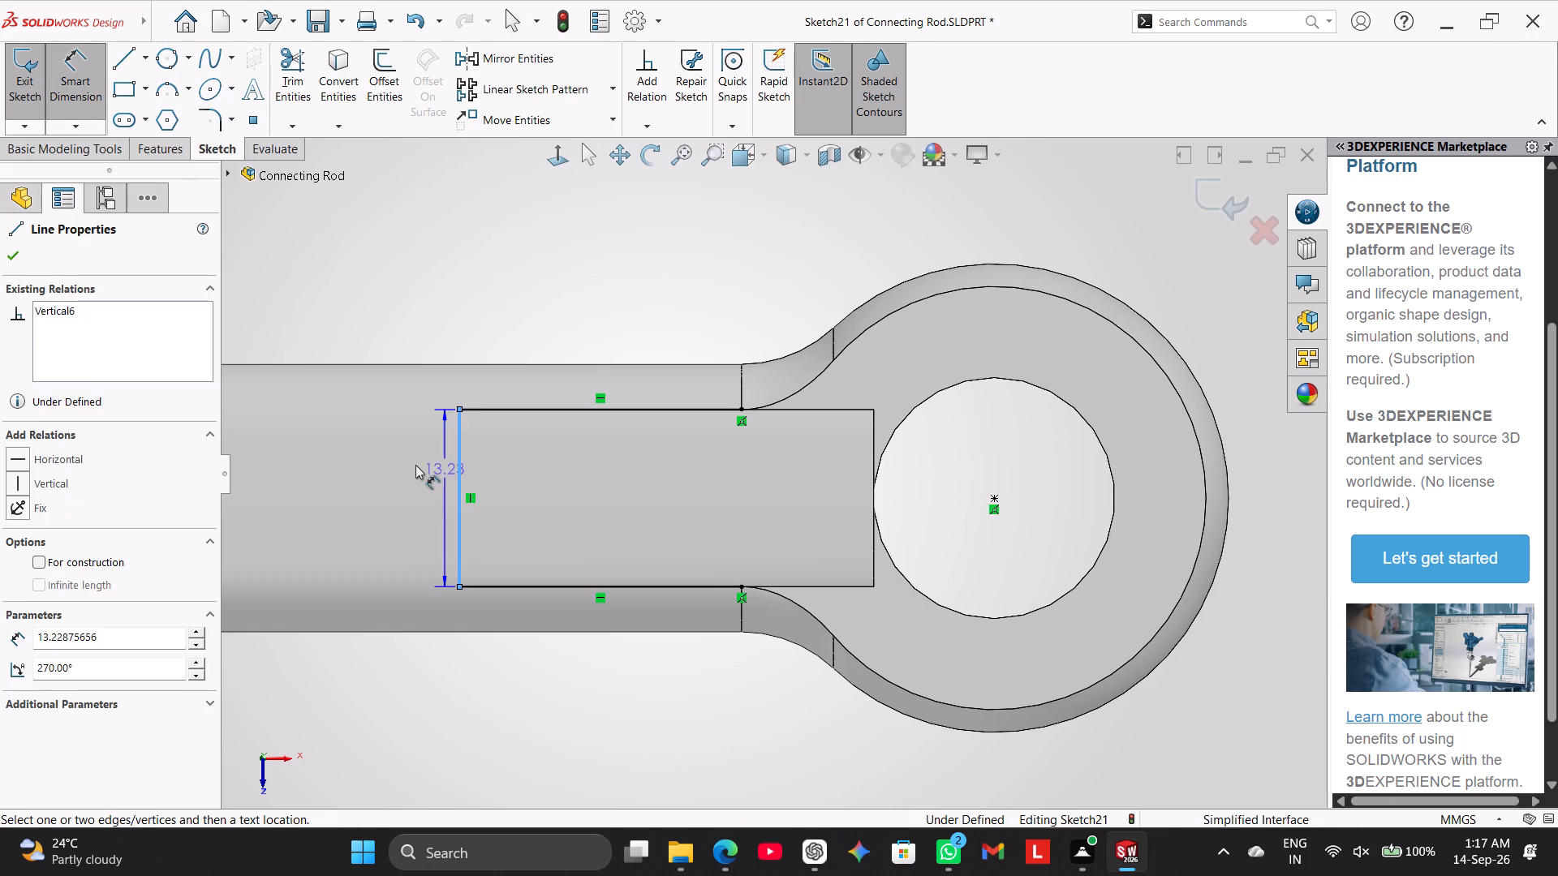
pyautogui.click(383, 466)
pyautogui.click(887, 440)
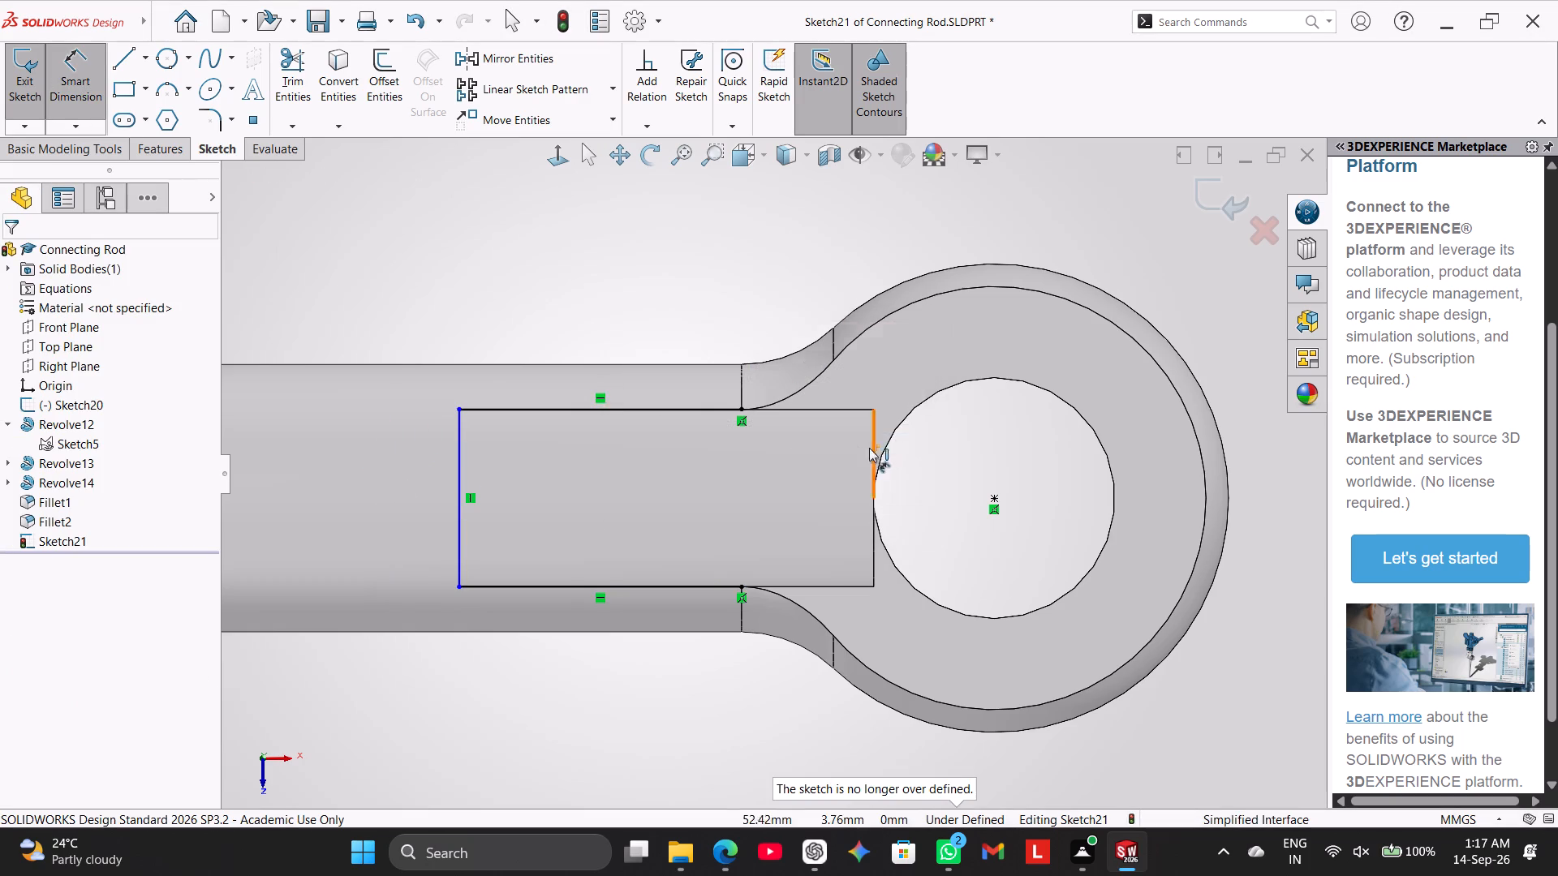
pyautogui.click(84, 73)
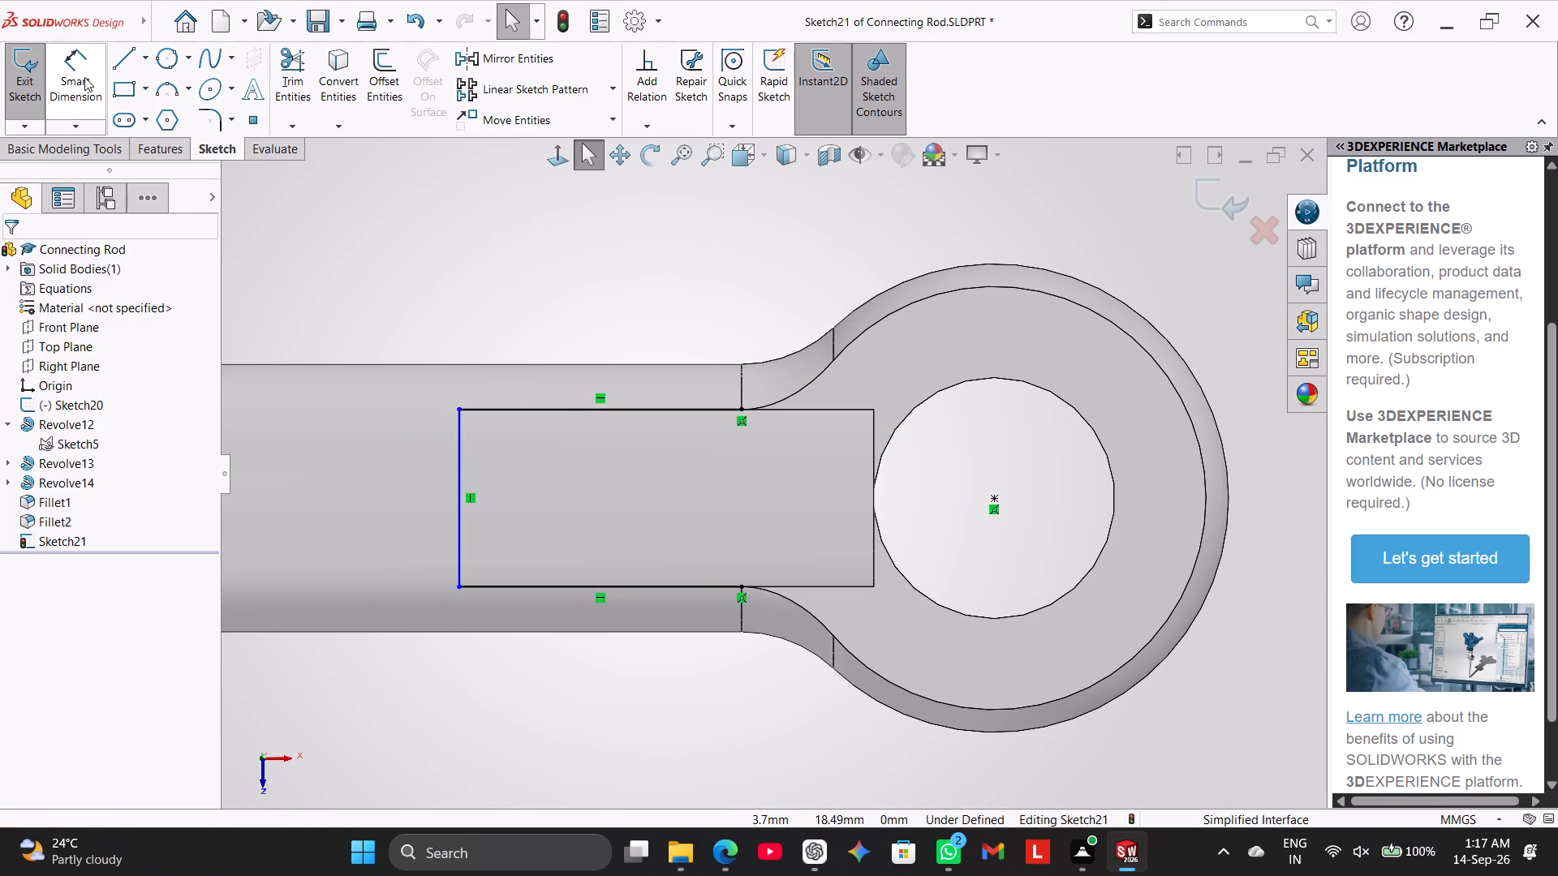
# Dimension the distance from the profile's vertical end line to the eye hole's centre point as 37.74 mm.
pyautogui.click(84, 77)
pyautogui.click(458, 479)
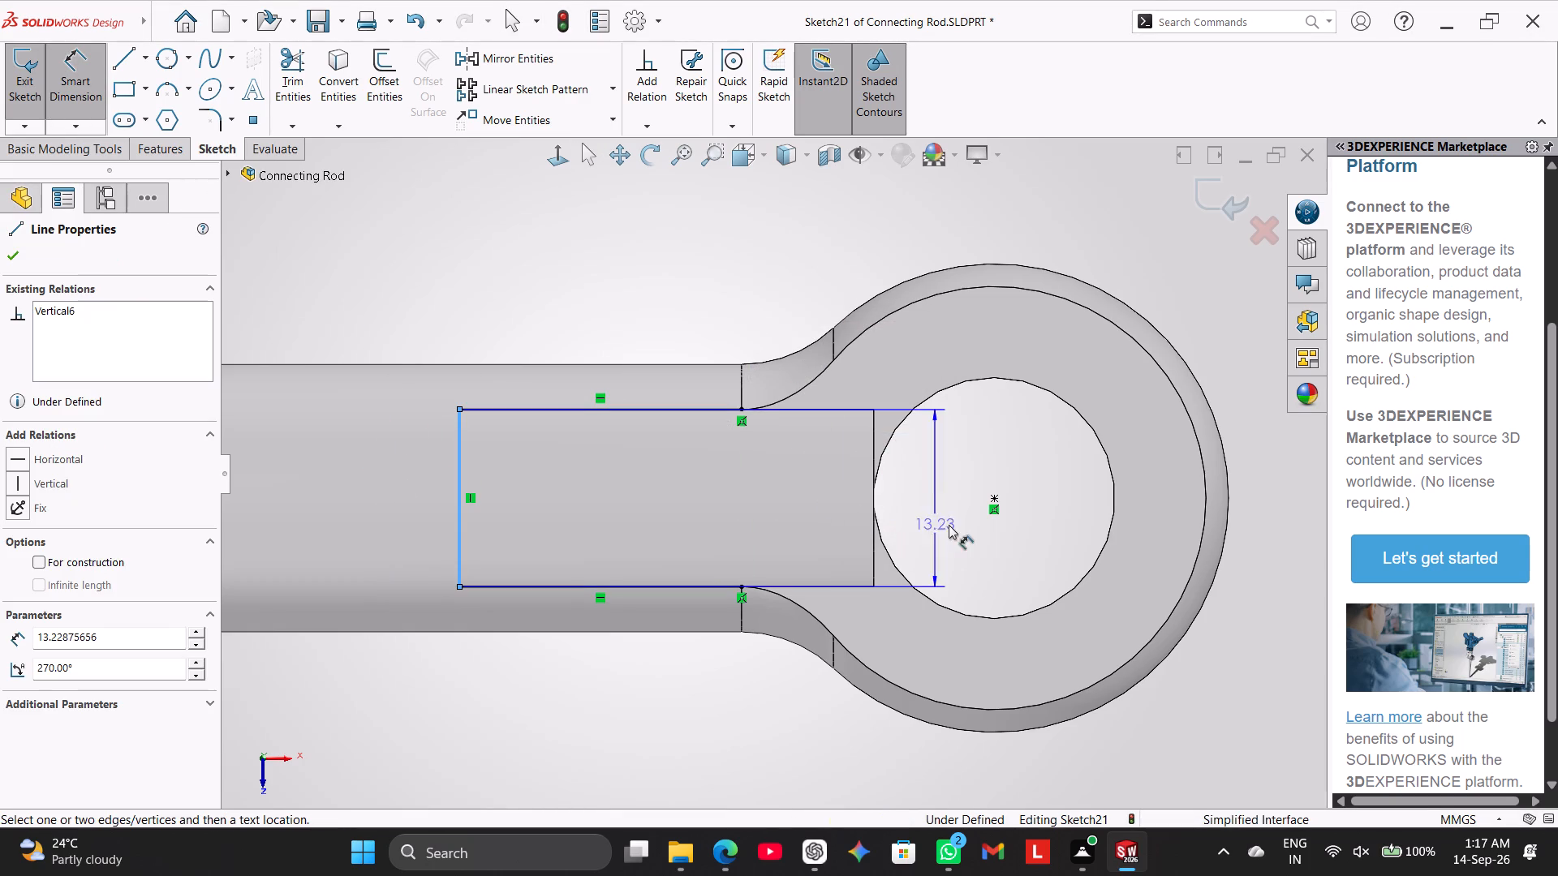
pyautogui.click(994, 500)
pyautogui.click(753, 698)
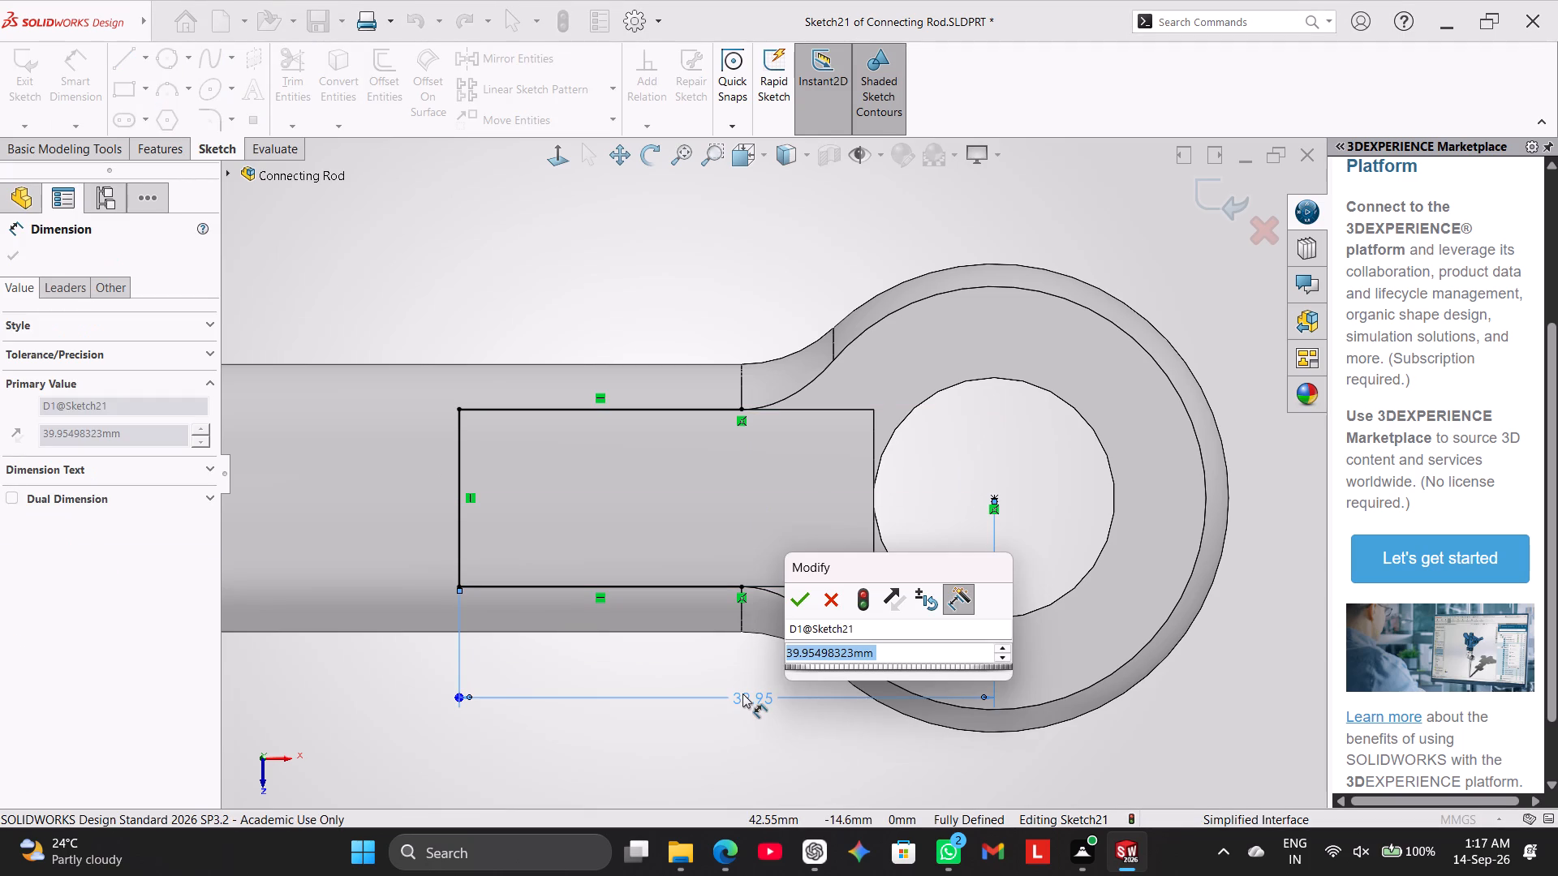
pyautogui.write('37.74')
pyautogui.press('Return')
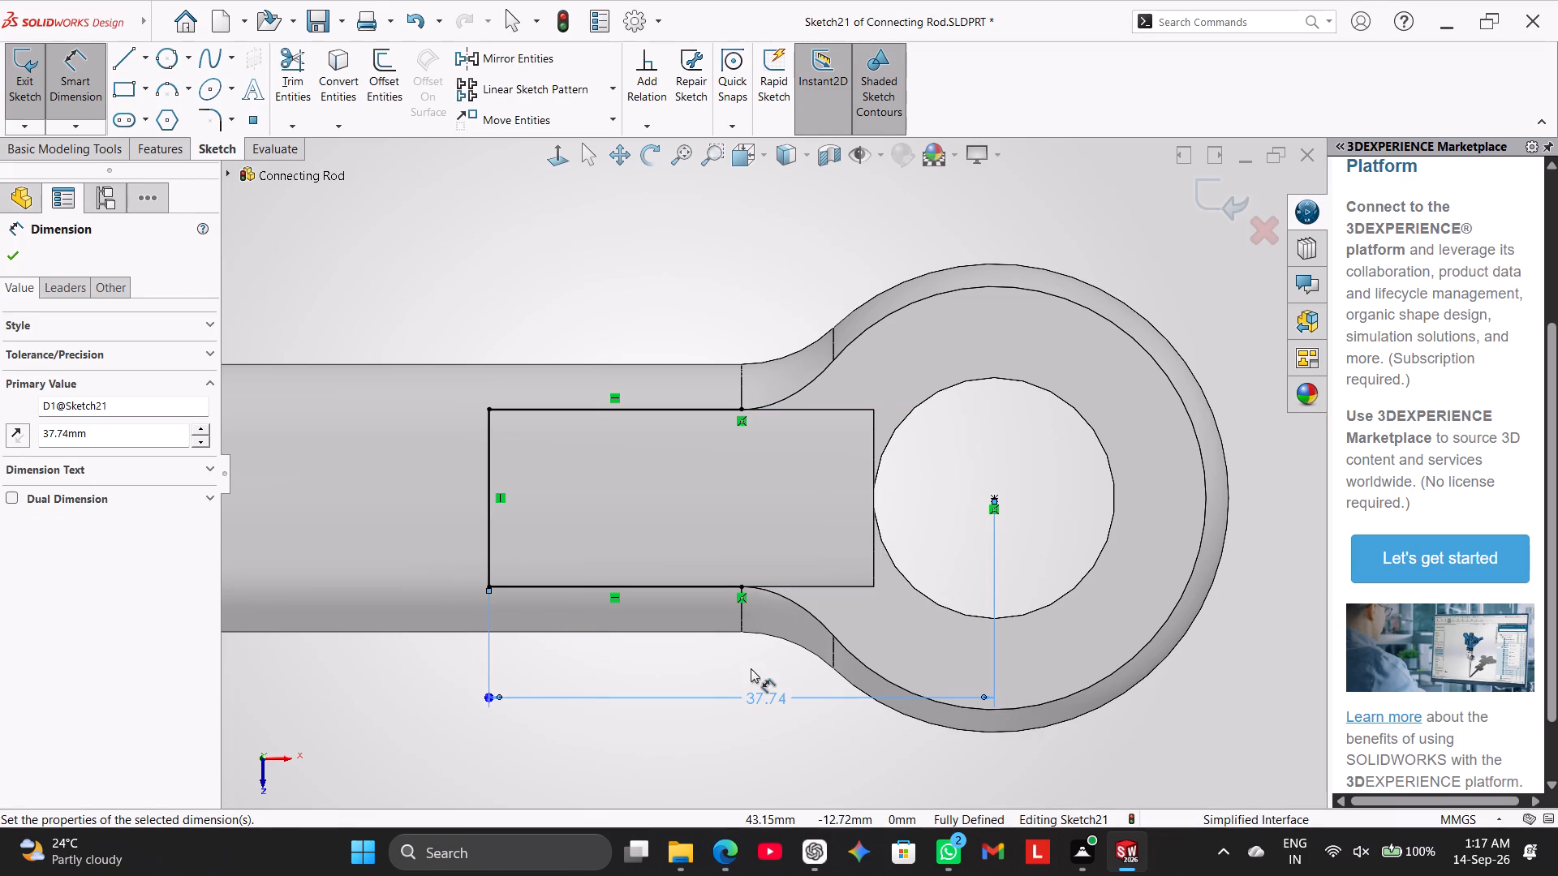
pyautogui.rightClick(544, 231)
pyautogui.click(613, 280)
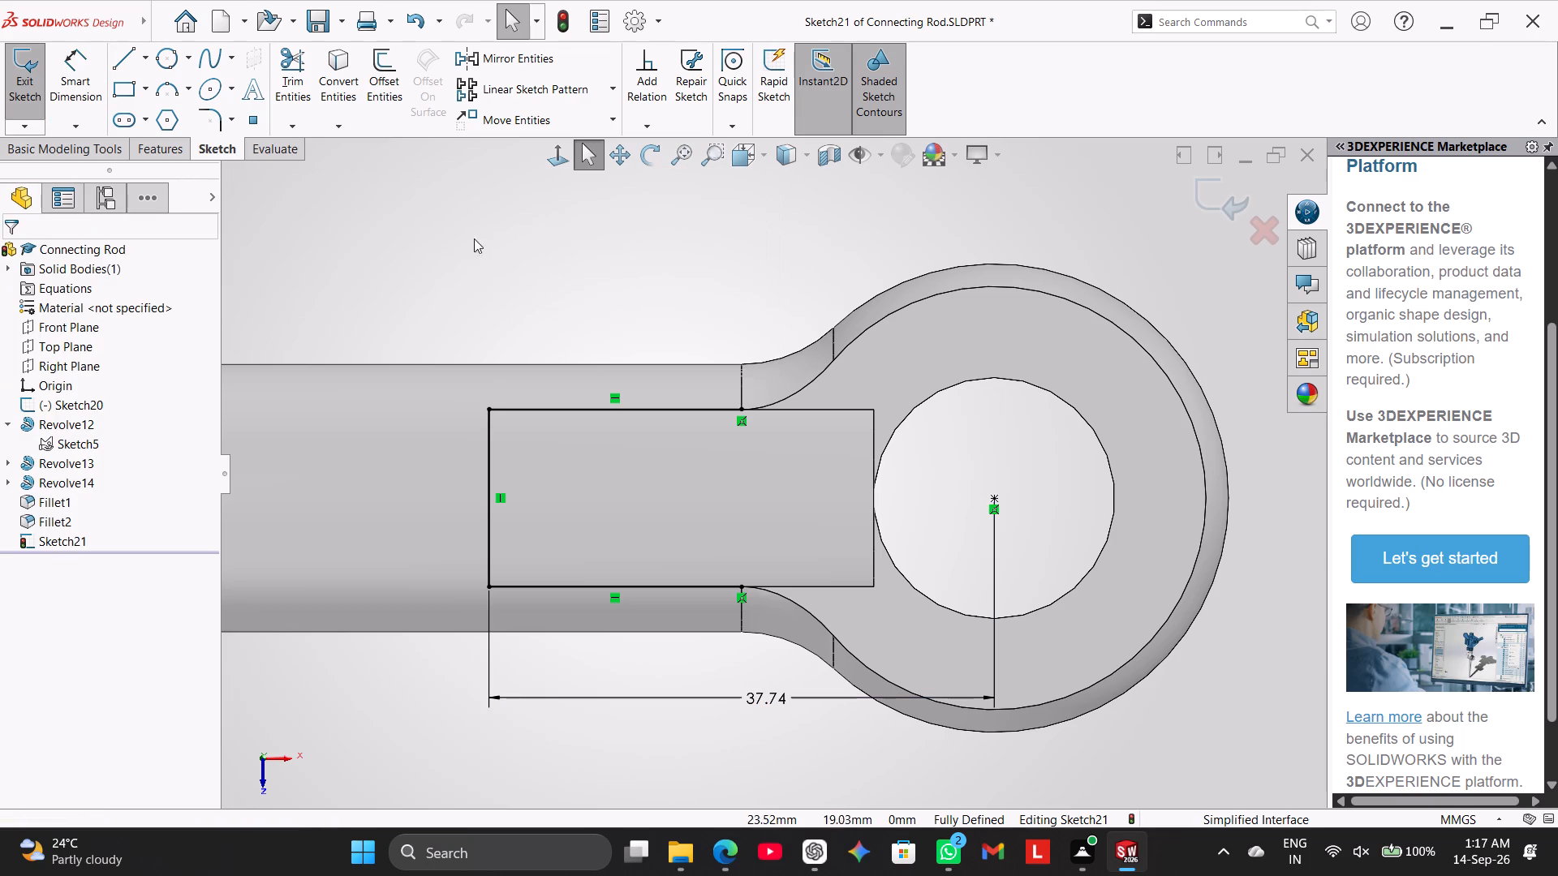
# Close the profile with a vertical line about 13 mm long joining the upper and lower shoulder corners.
pyautogui.click(125, 52)
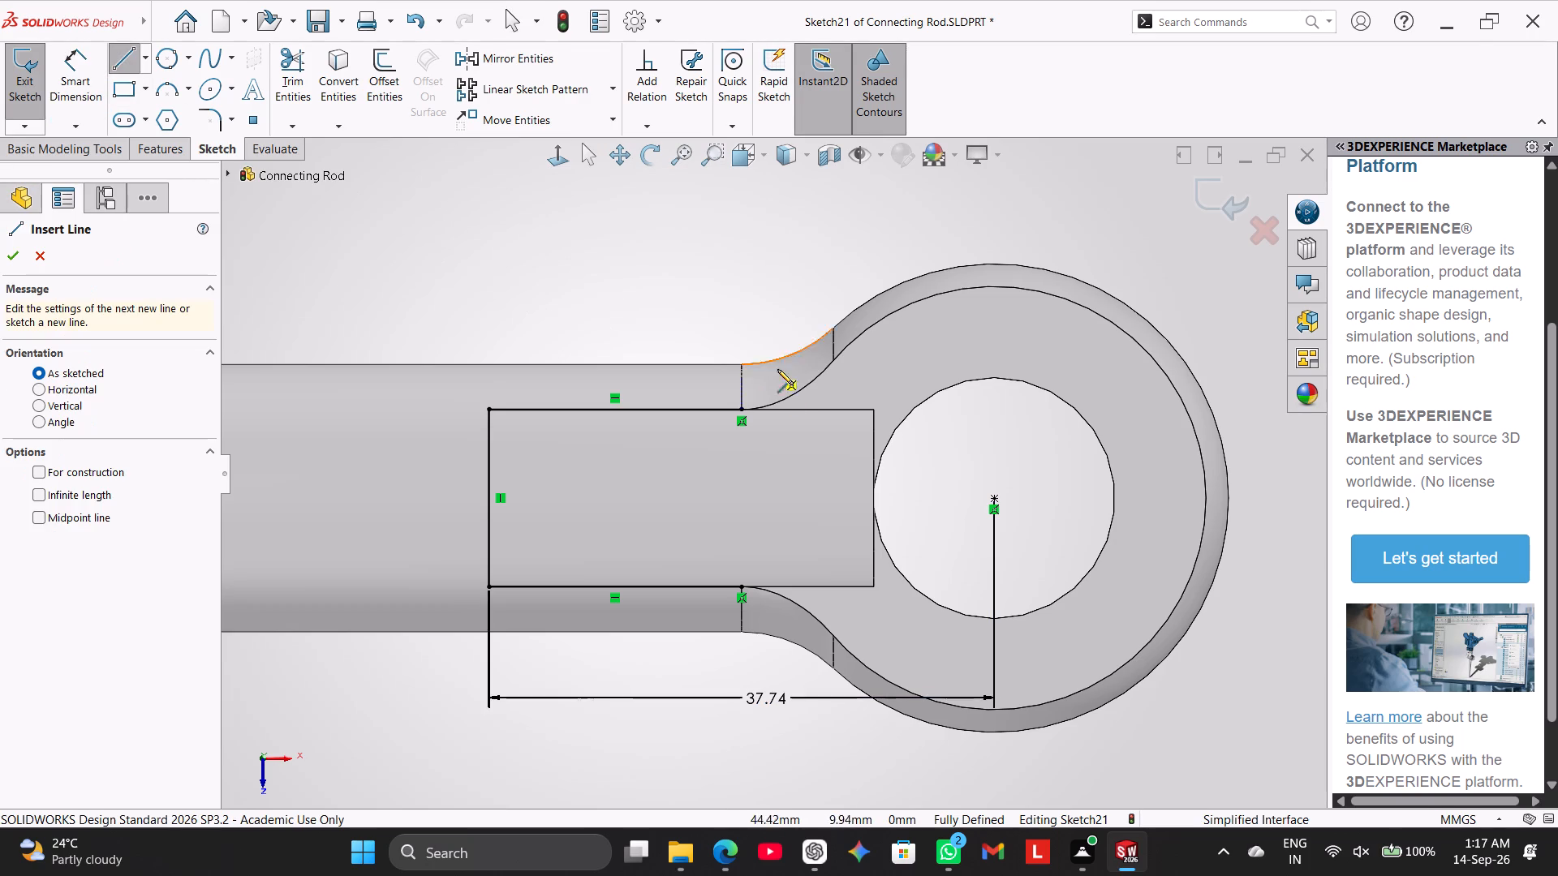
pyautogui.click(740, 411)
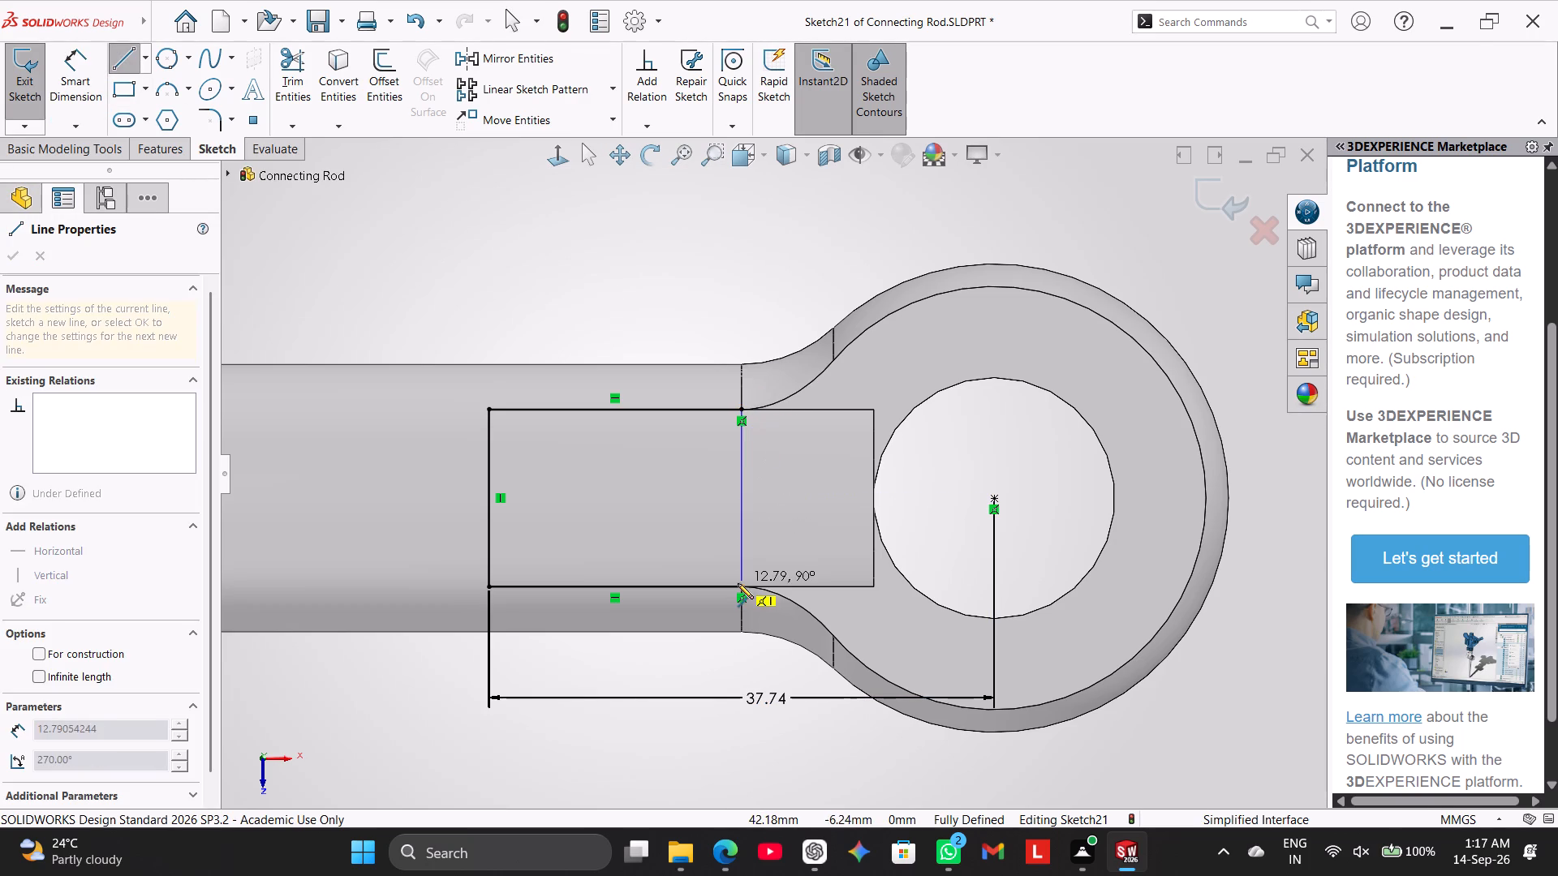
pyautogui.click(740, 584)
pyautogui.rightClick(605, 306)
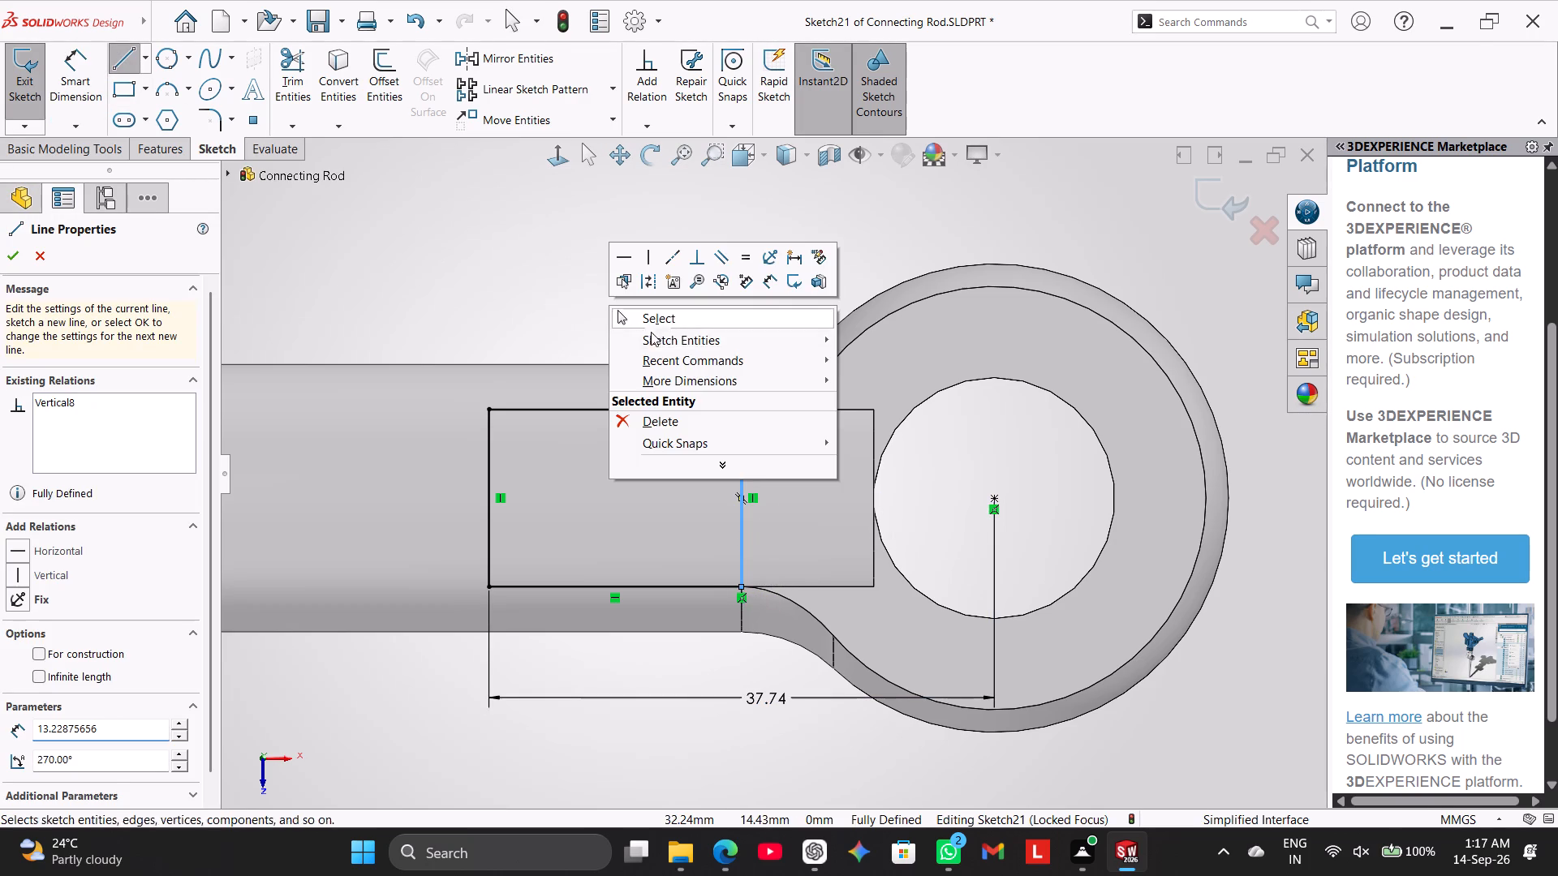
pyautogui.click(660, 307)
pyautogui.click(378, 636)
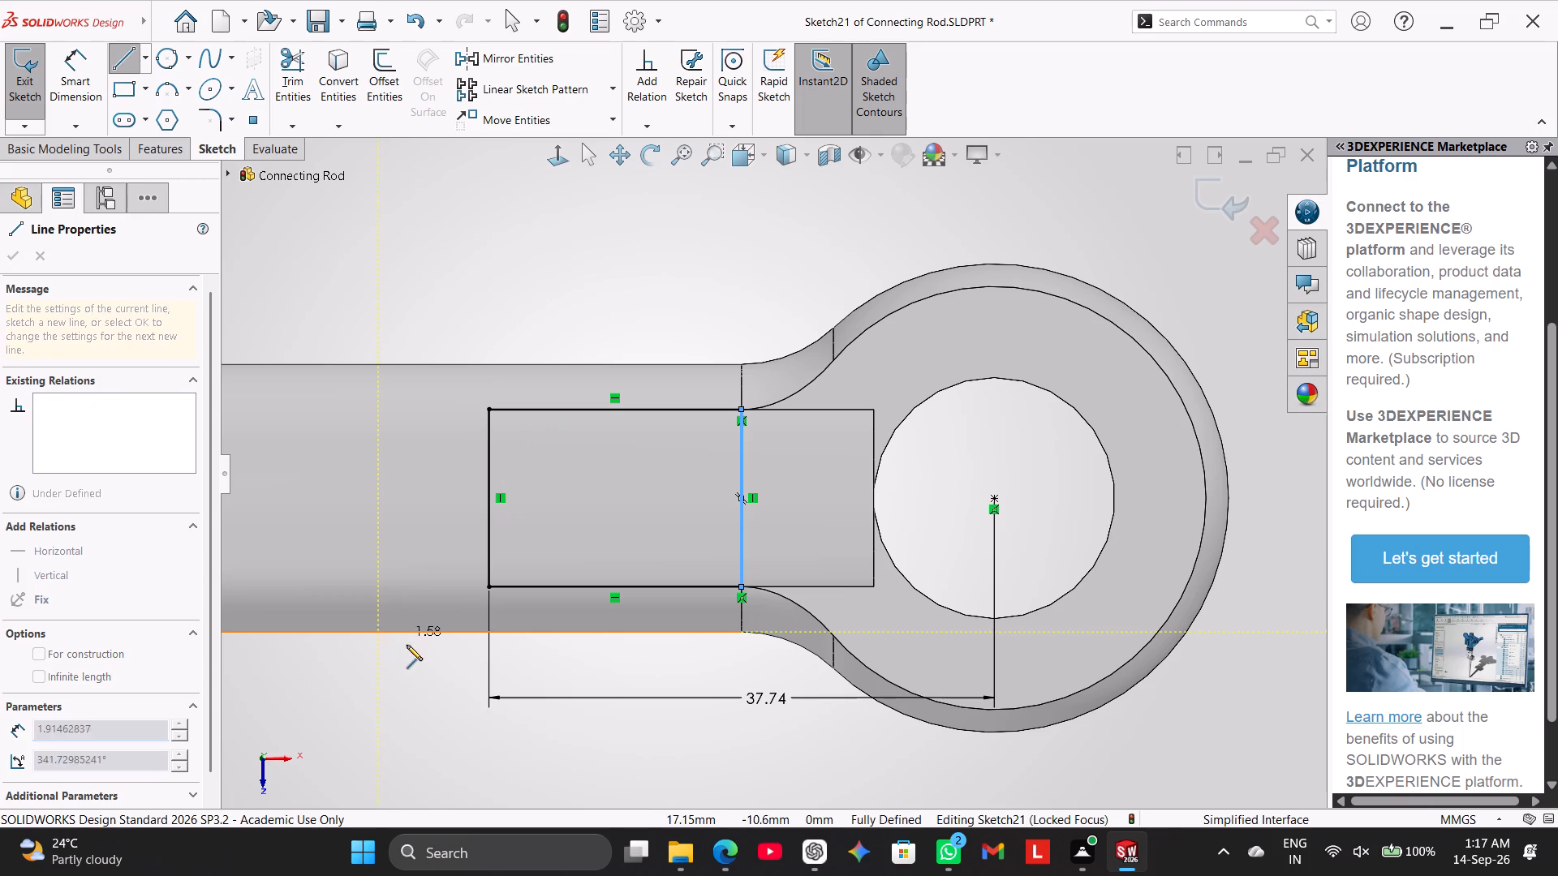
pyautogui.rightClick(372, 678)
pyautogui.click(407, 681)
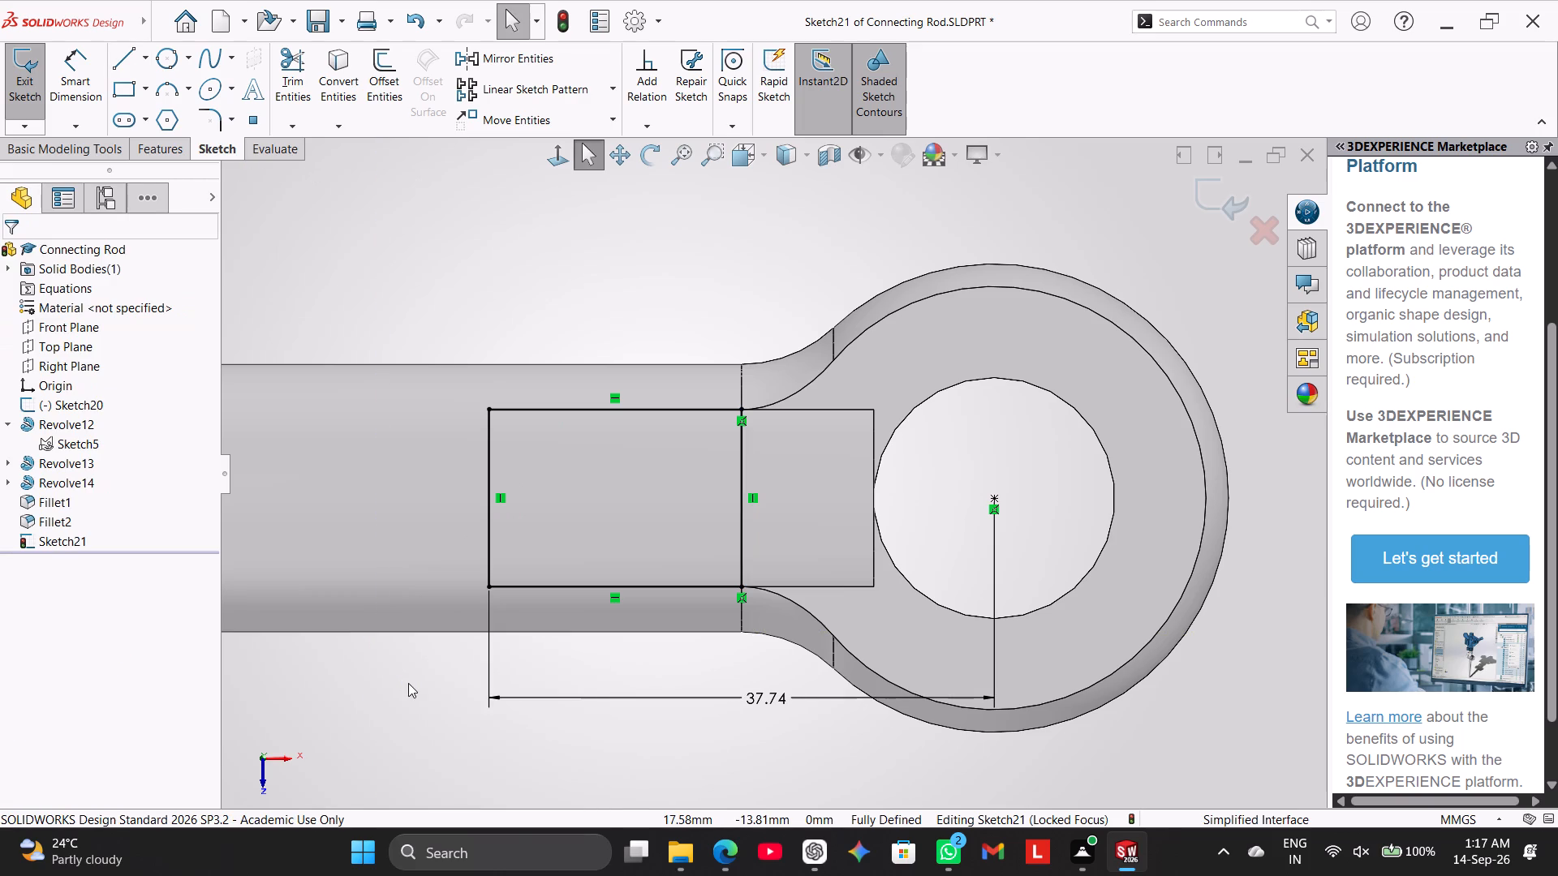
# Start an Extruded Cut of the closed rectangular profile, with Direction 1 set to Blind at 5 mm.
pyautogui.moveTo(408, 679); pyautogui.dragTo(437, 583, button='middle')
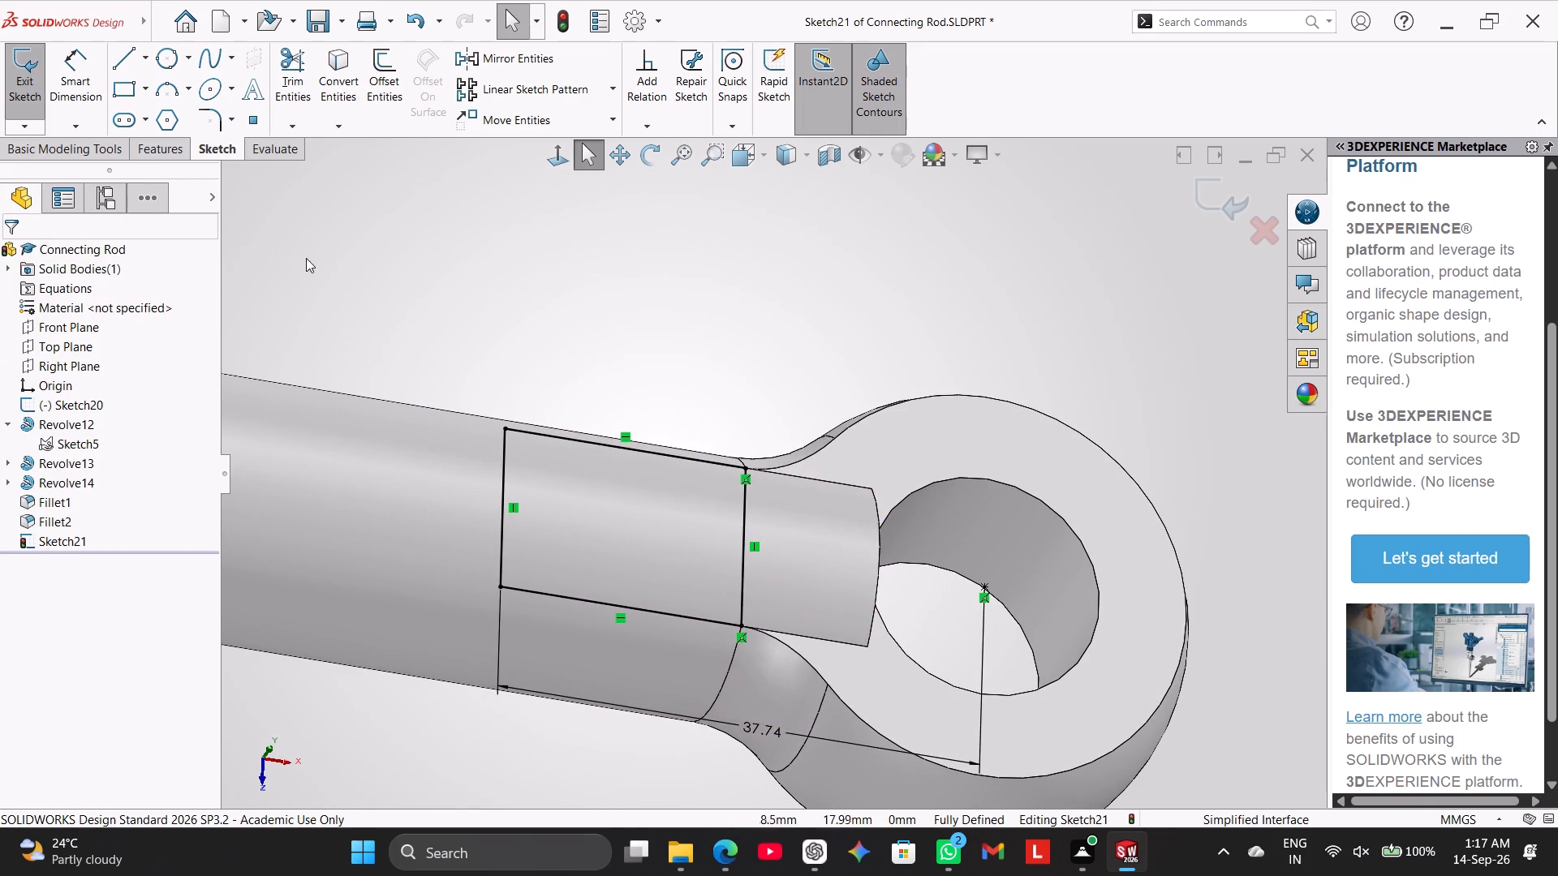
pyautogui.click(155, 149)
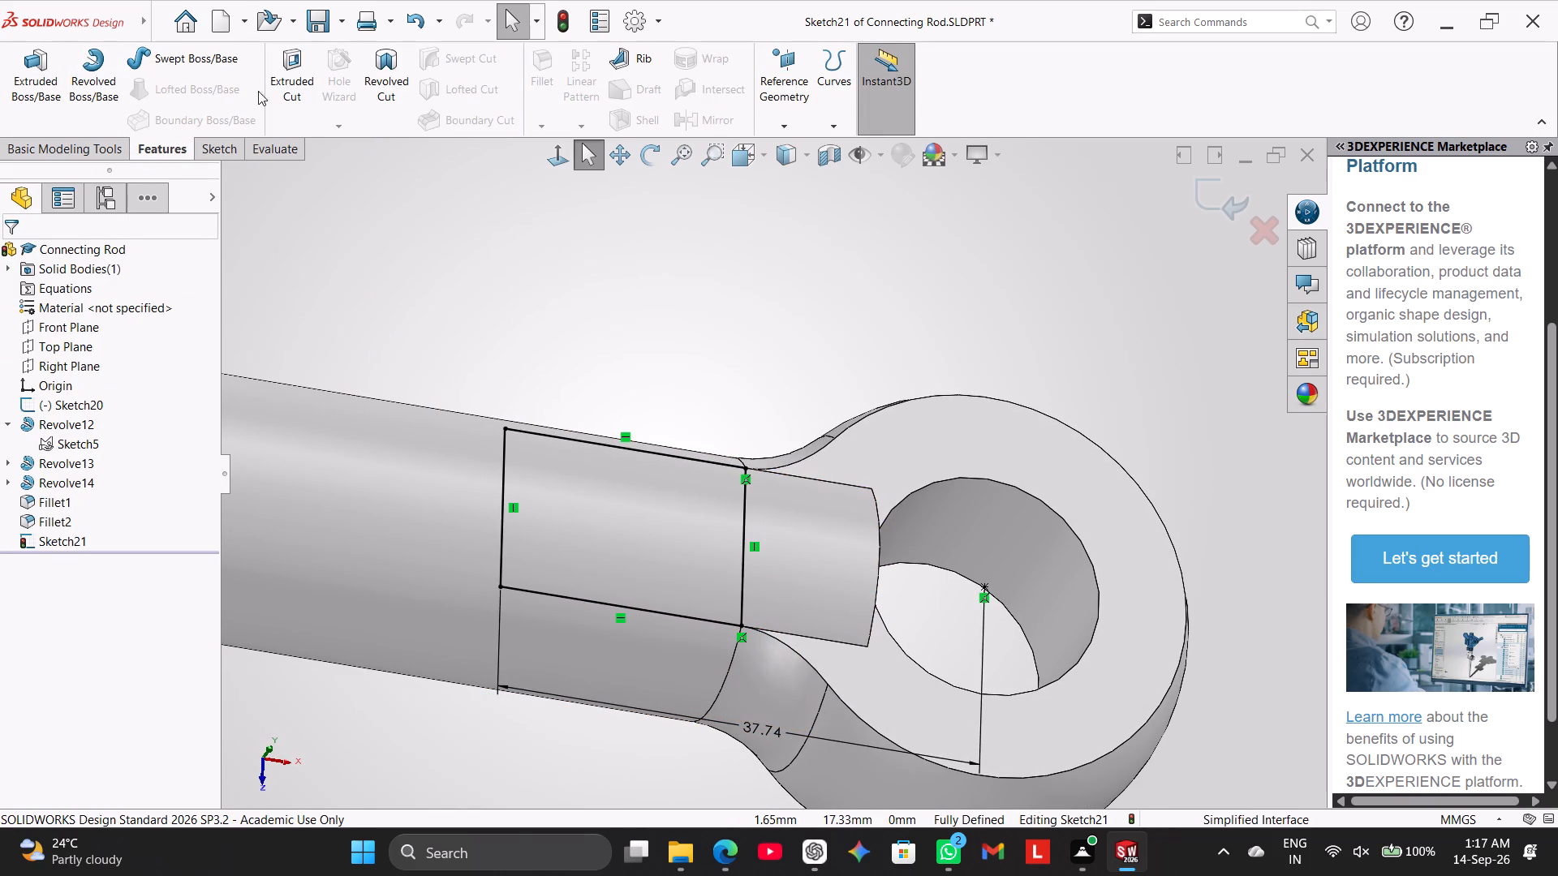
pyautogui.click(310, 64)
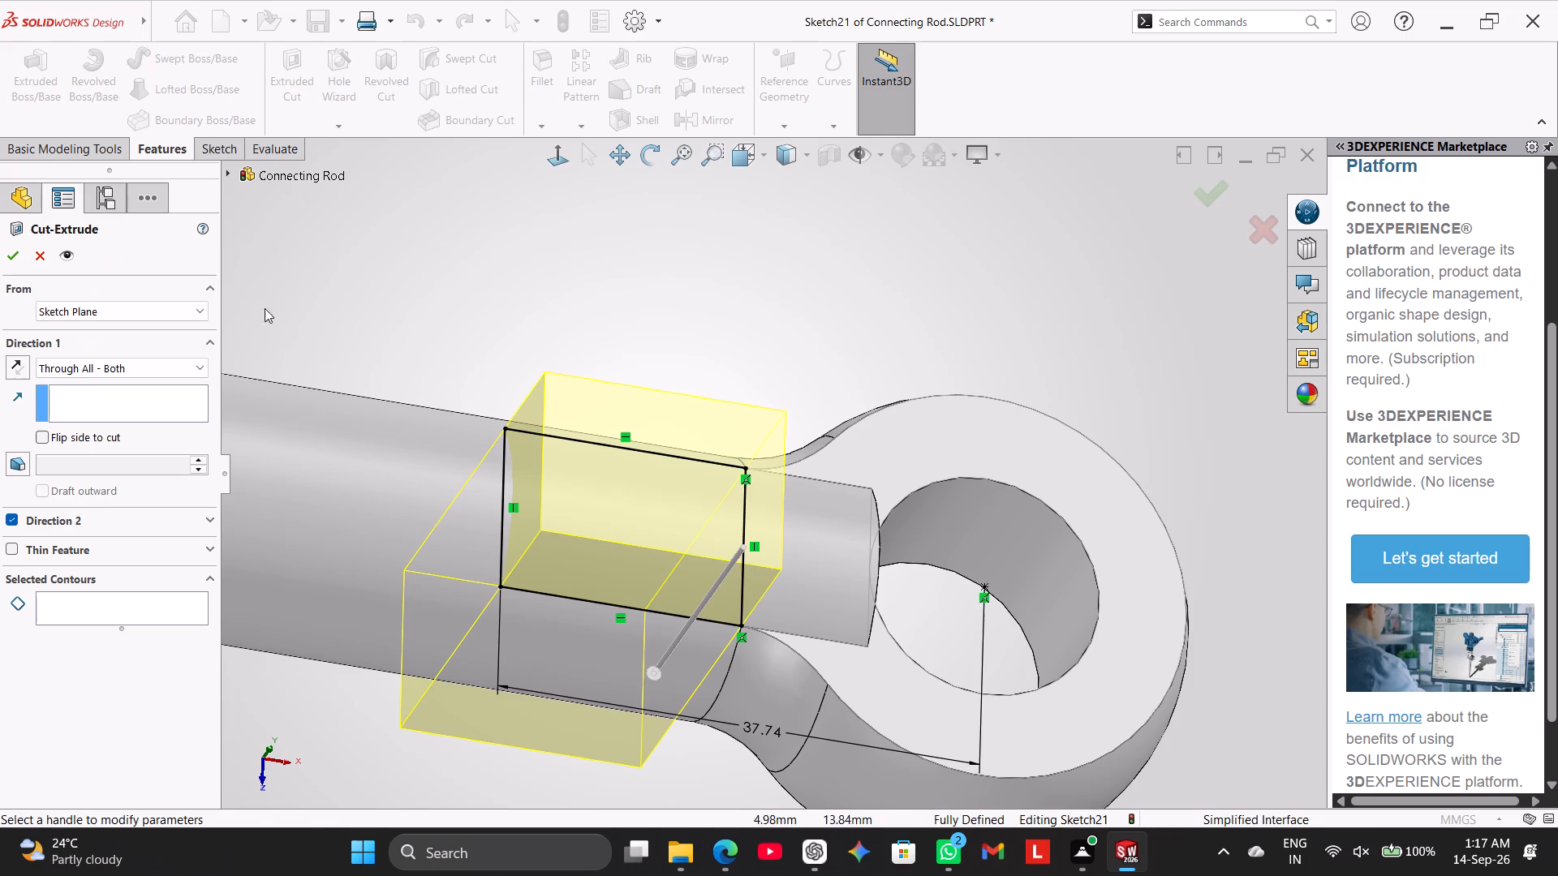
pyautogui.click(157, 367)
pyautogui.click(162, 385)
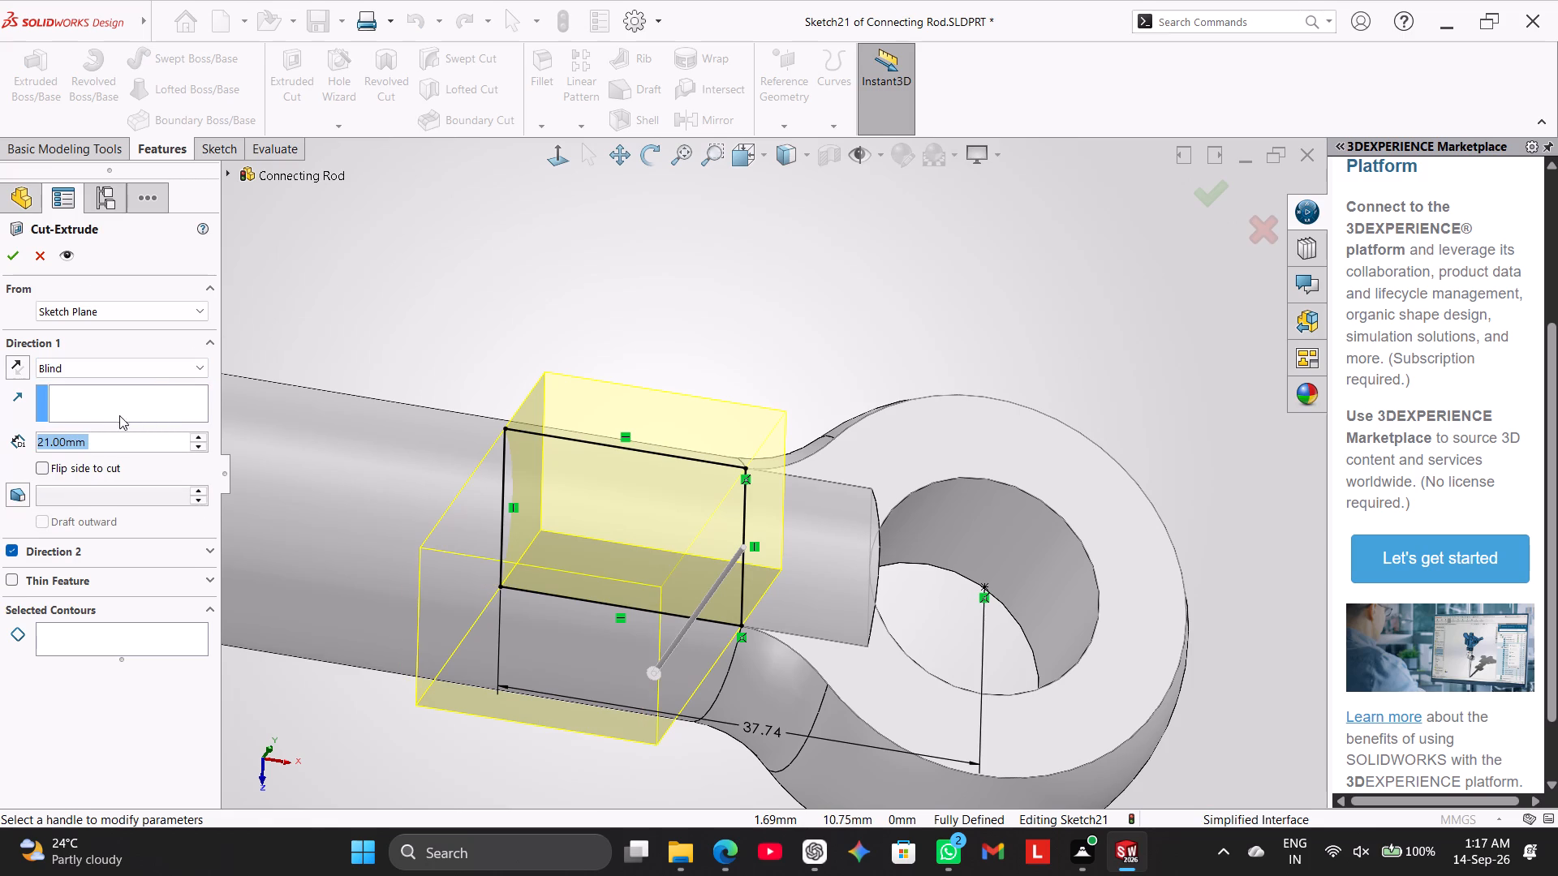
pyautogui.press('5')
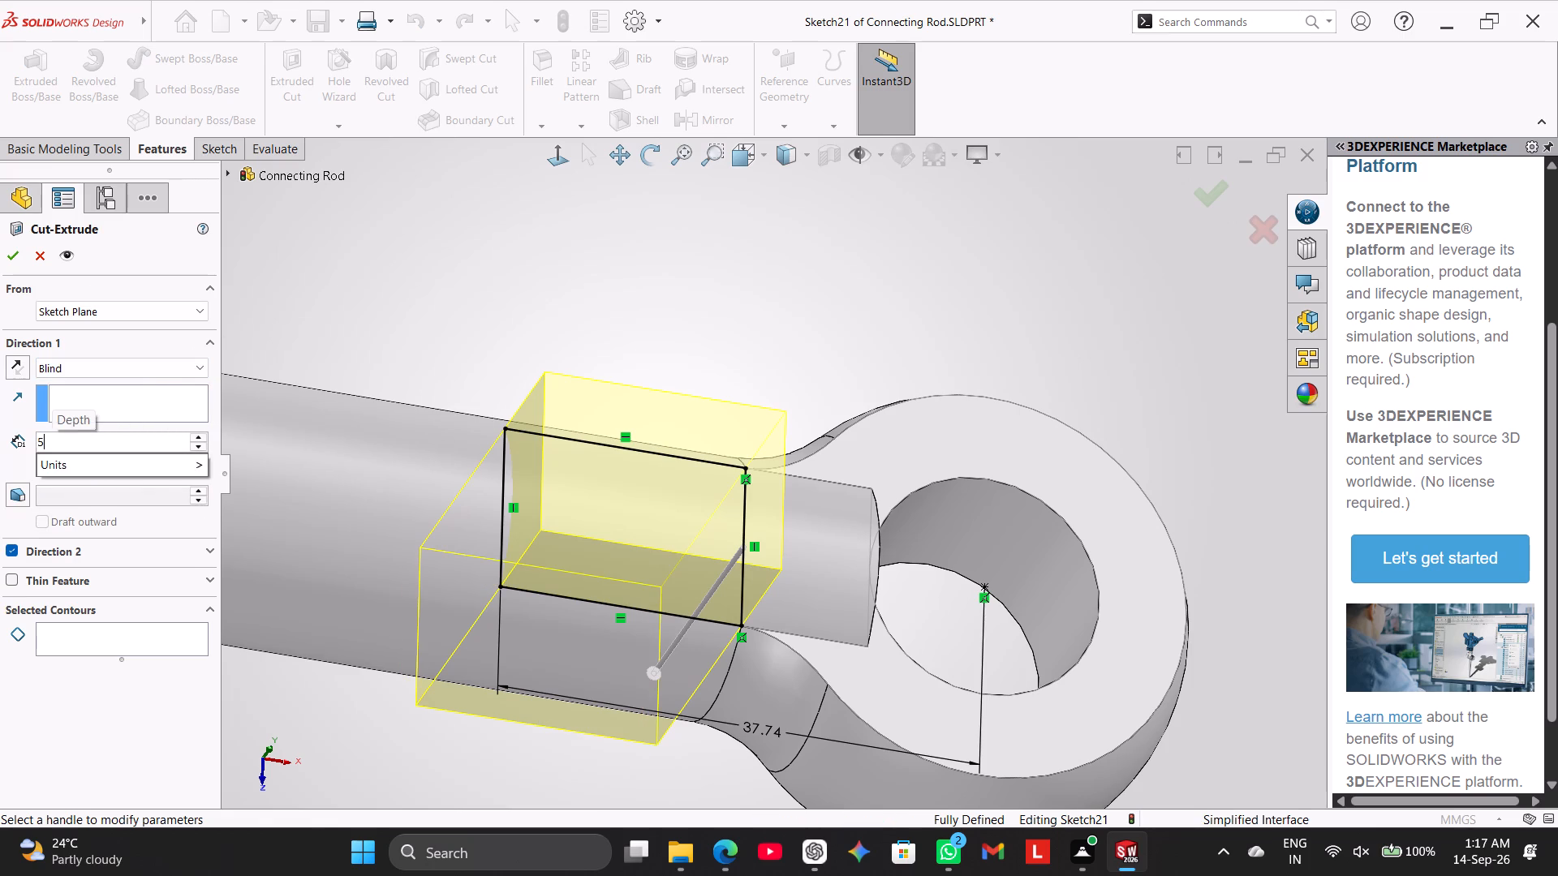
pyautogui.press('Return')
# Reverse Direction 1 of the 5 mm blind cut and create the cut with Direction 2 kept on.
pyautogui.moveTo(587, 276); pyautogui.dragTo(576, 403, button='middle')
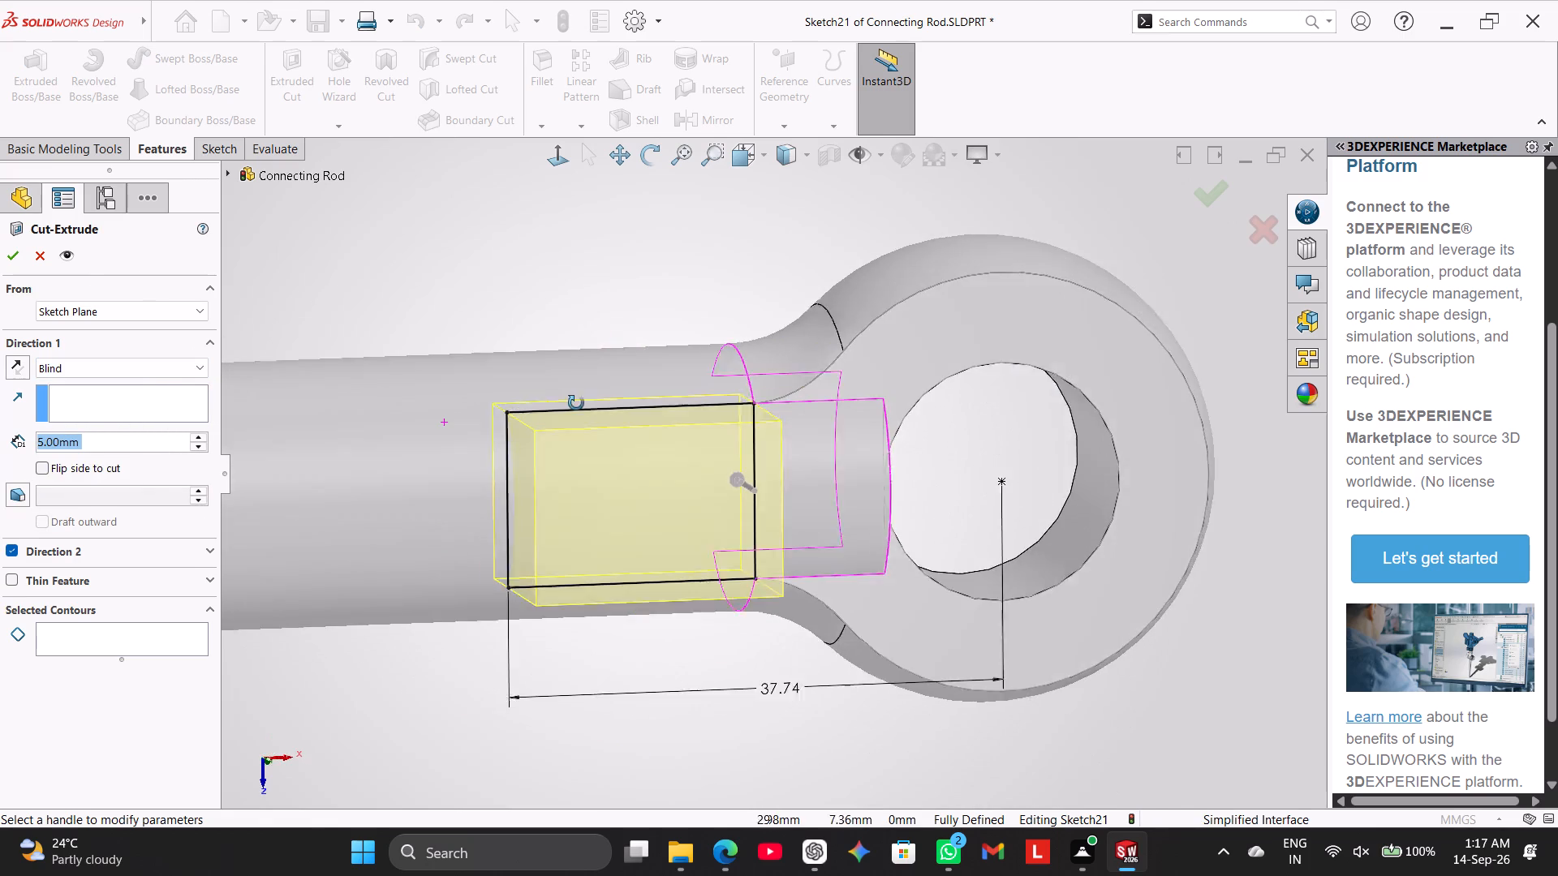
pyautogui.moveTo(576, 403); pyautogui.dragTo(540, 559, button='middle')
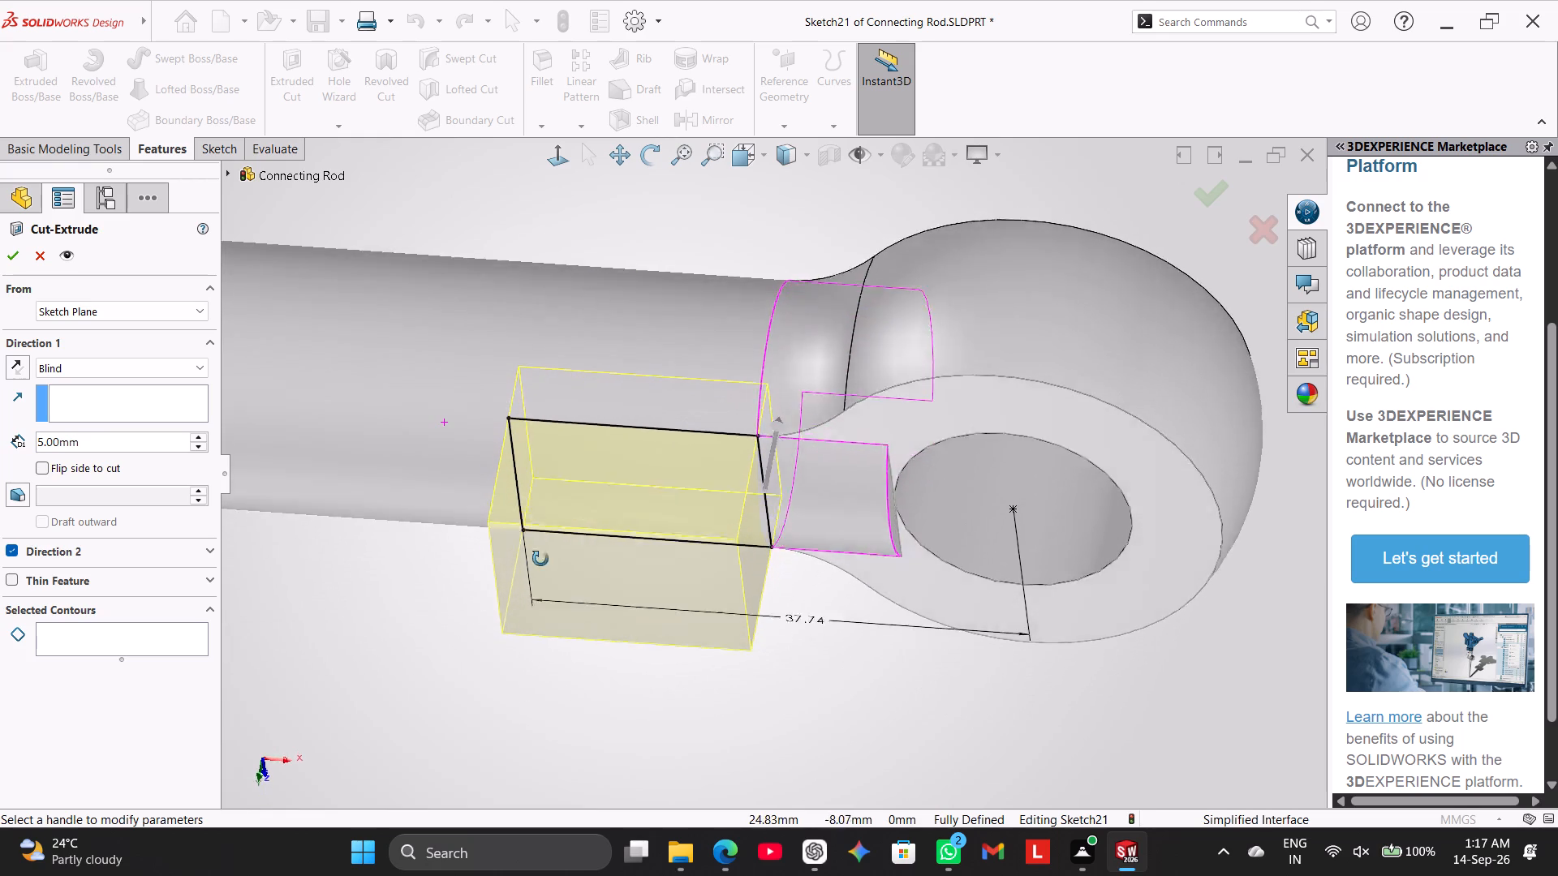
pyautogui.moveTo(540, 559); pyautogui.dragTo(549, 575, button='middle')
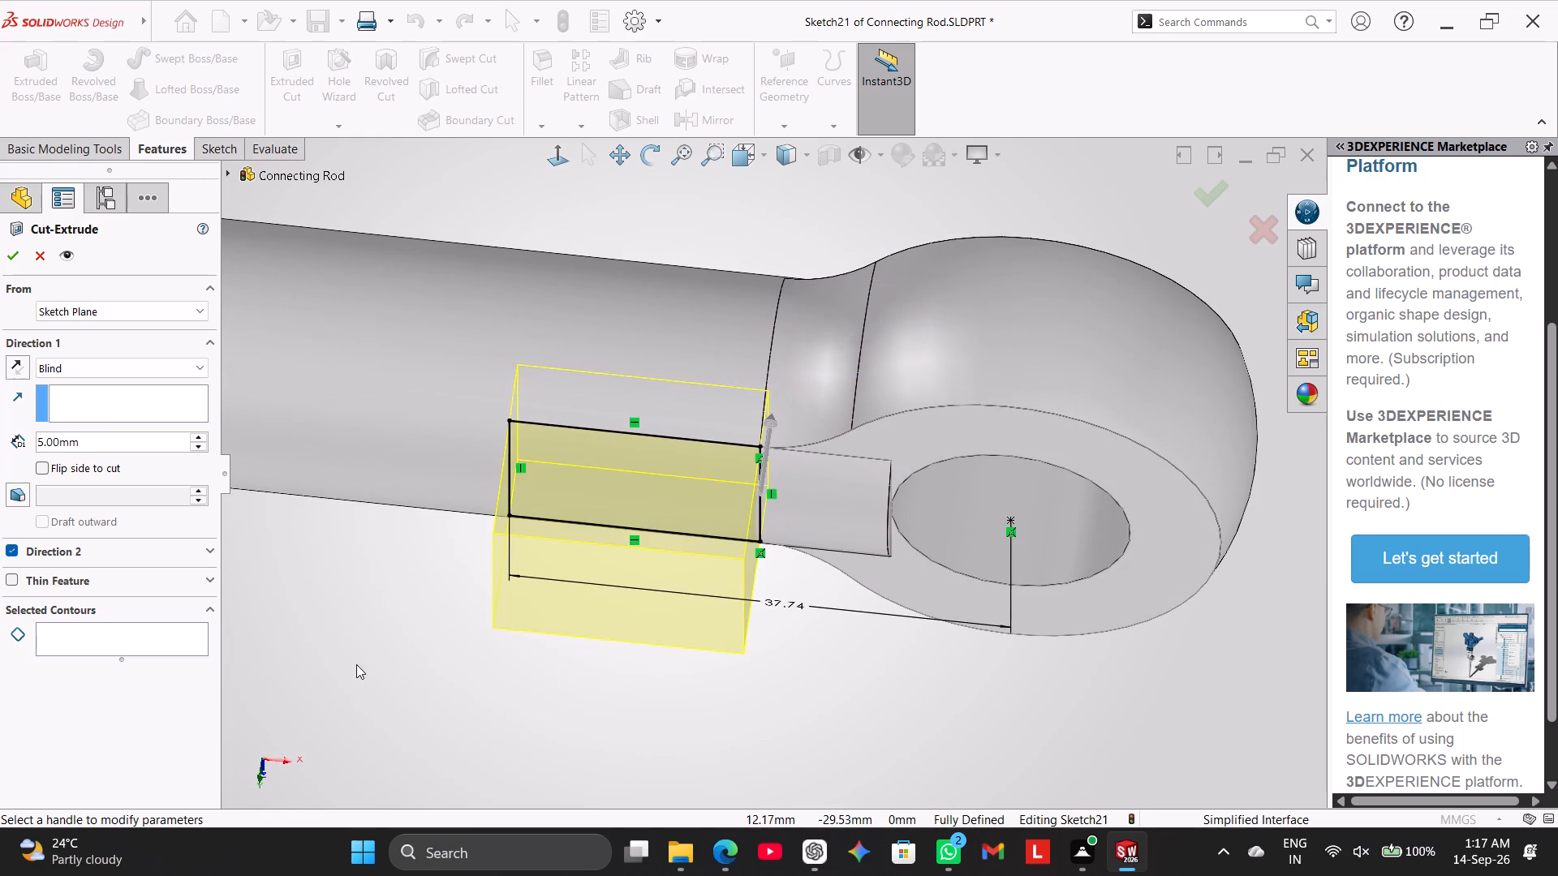
pyautogui.moveTo(355, 664); pyautogui.dragTo(503, 458, button='right')
pyautogui.scroll(-5, 869, 539)
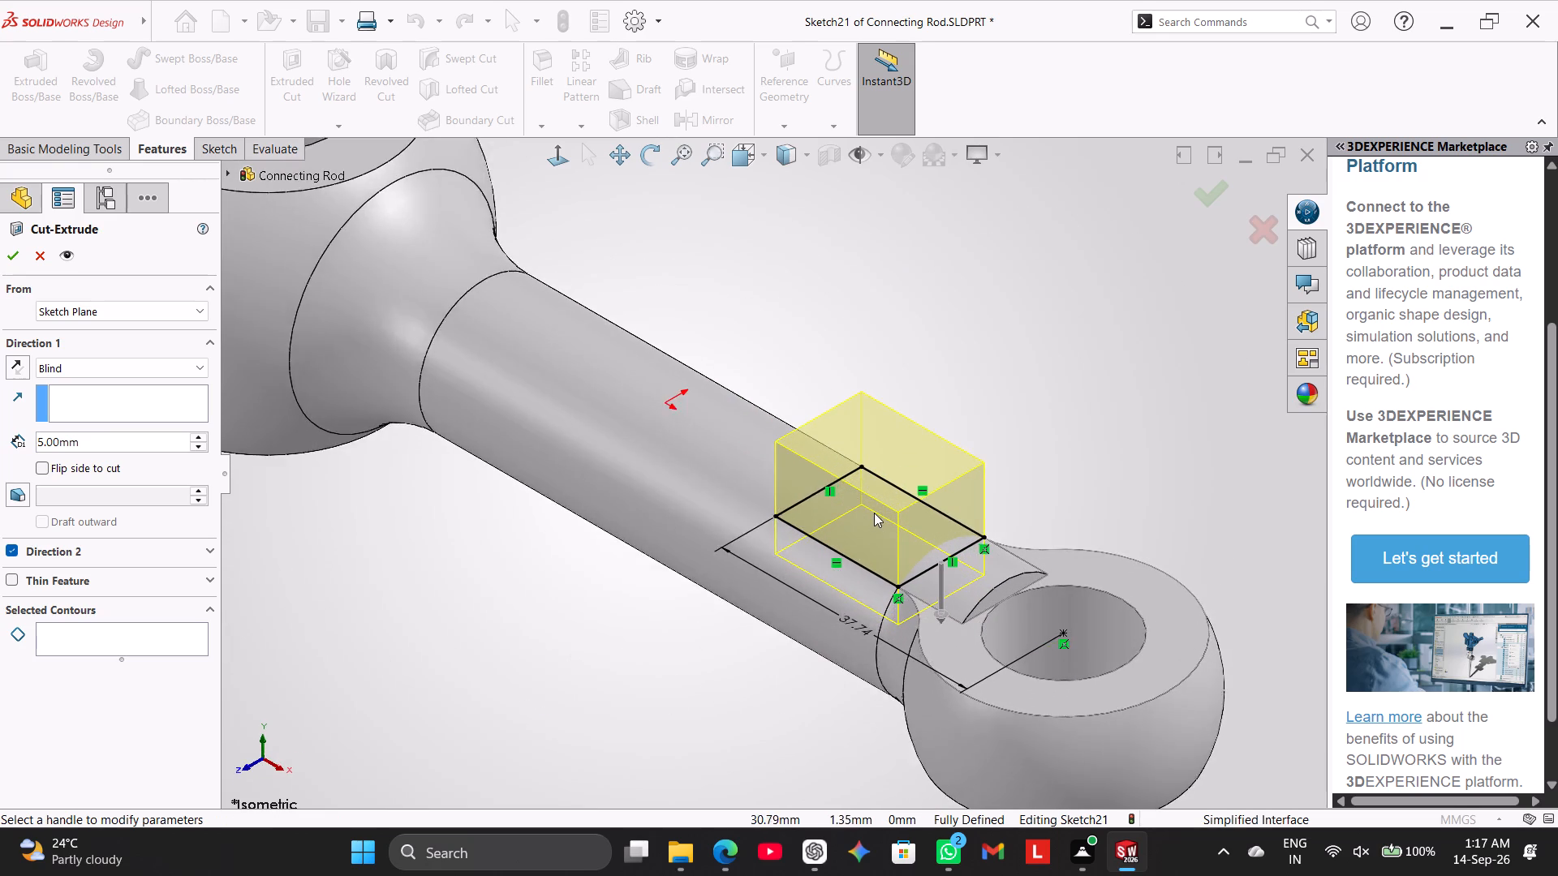
pyautogui.scroll(-1, 874, 513)
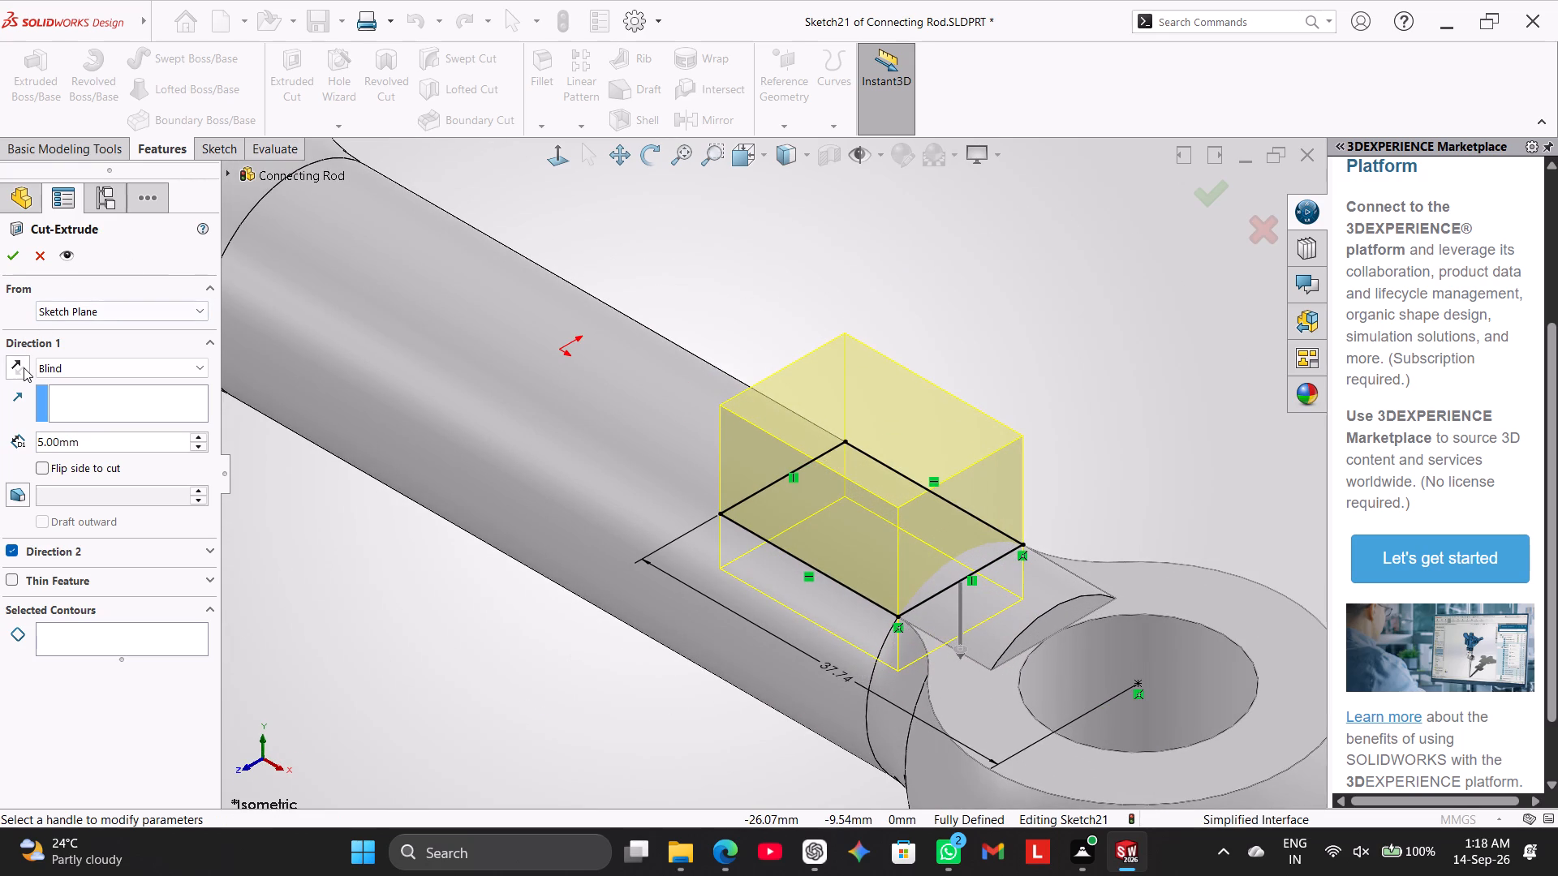
pyautogui.click(24, 367)
pyautogui.click(24, 366)
pyautogui.click(57, 368)
pyautogui.click(69, 383)
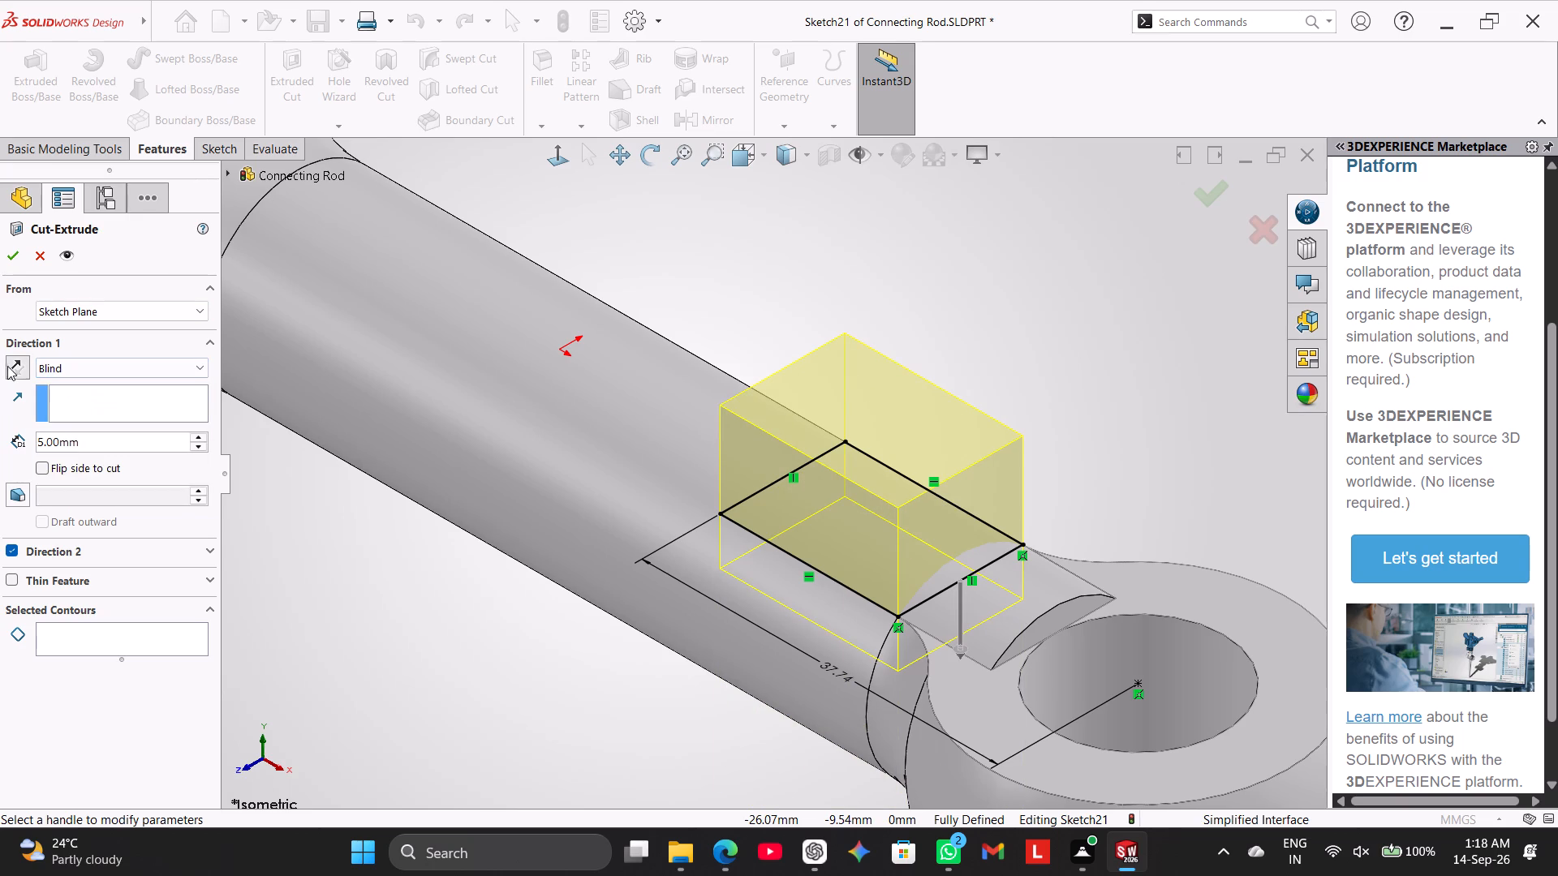
pyautogui.click(6, 366)
pyautogui.click(15, 367)
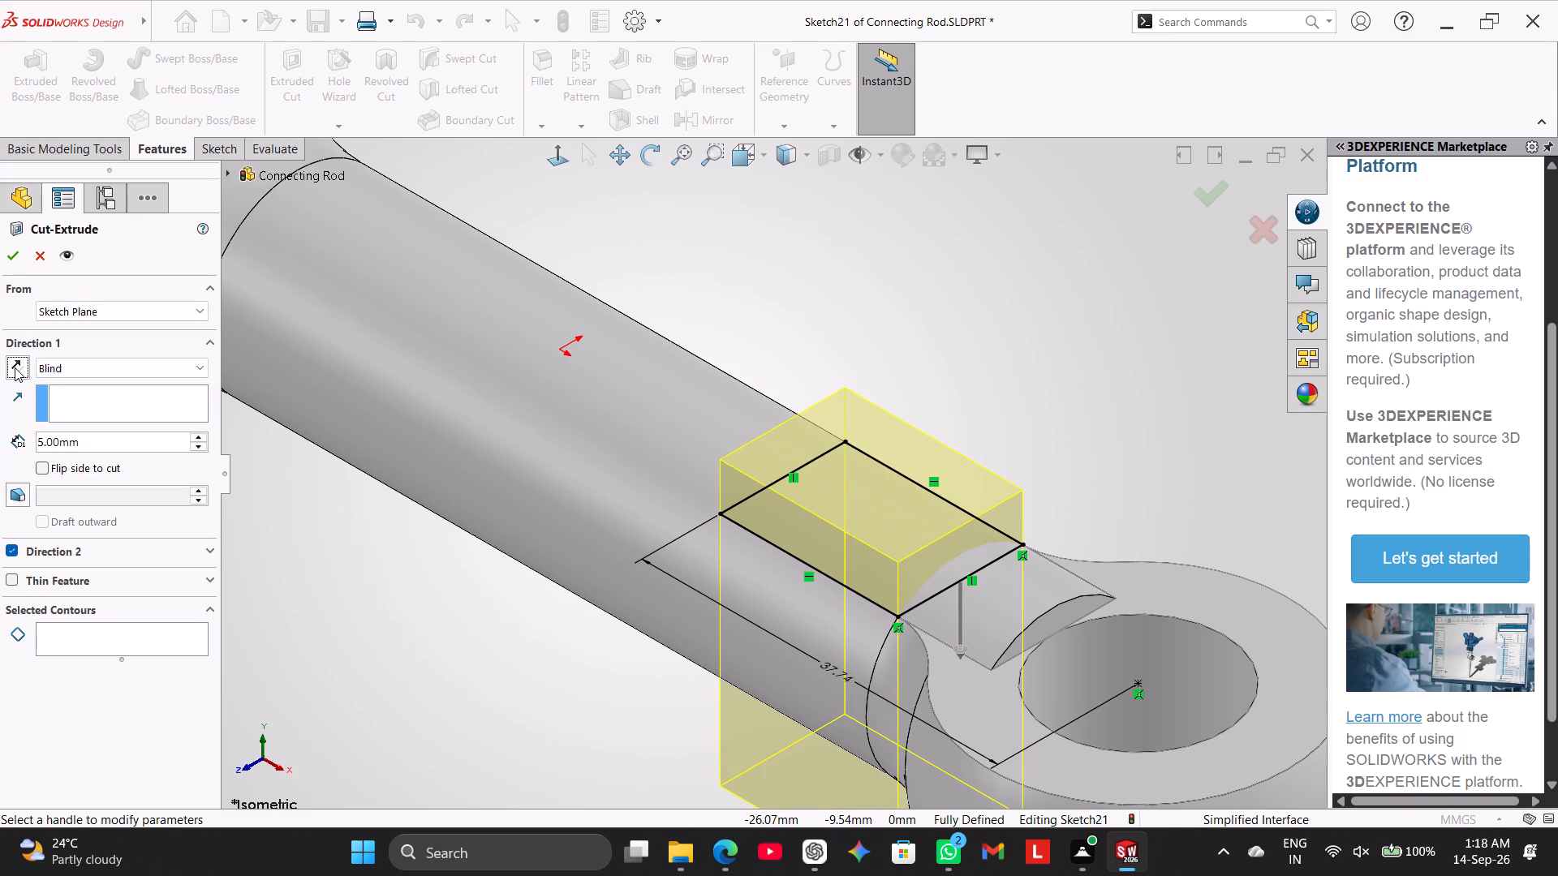
pyautogui.click(15, 367)
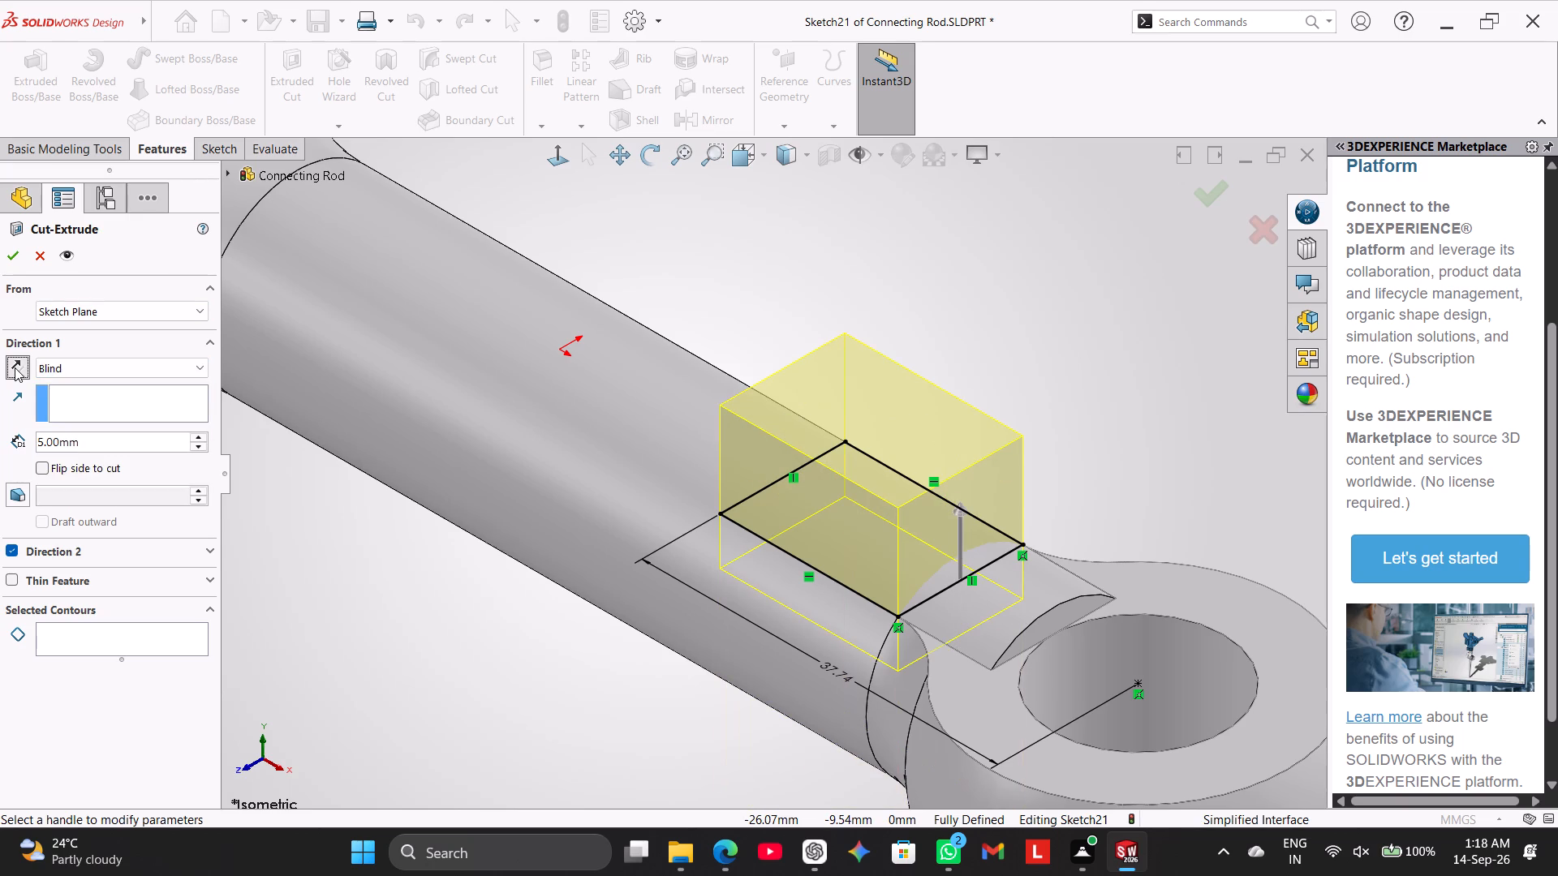
pyautogui.click(5, 252)
# Edit the cut in the shank, reversing its 5 mm blind Direction 1, and try to rebuild it with Direction 2 turned off.
pyautogui.moveTo(1016, 405); pyautogui.dragTo(1010, 454, button='middle')
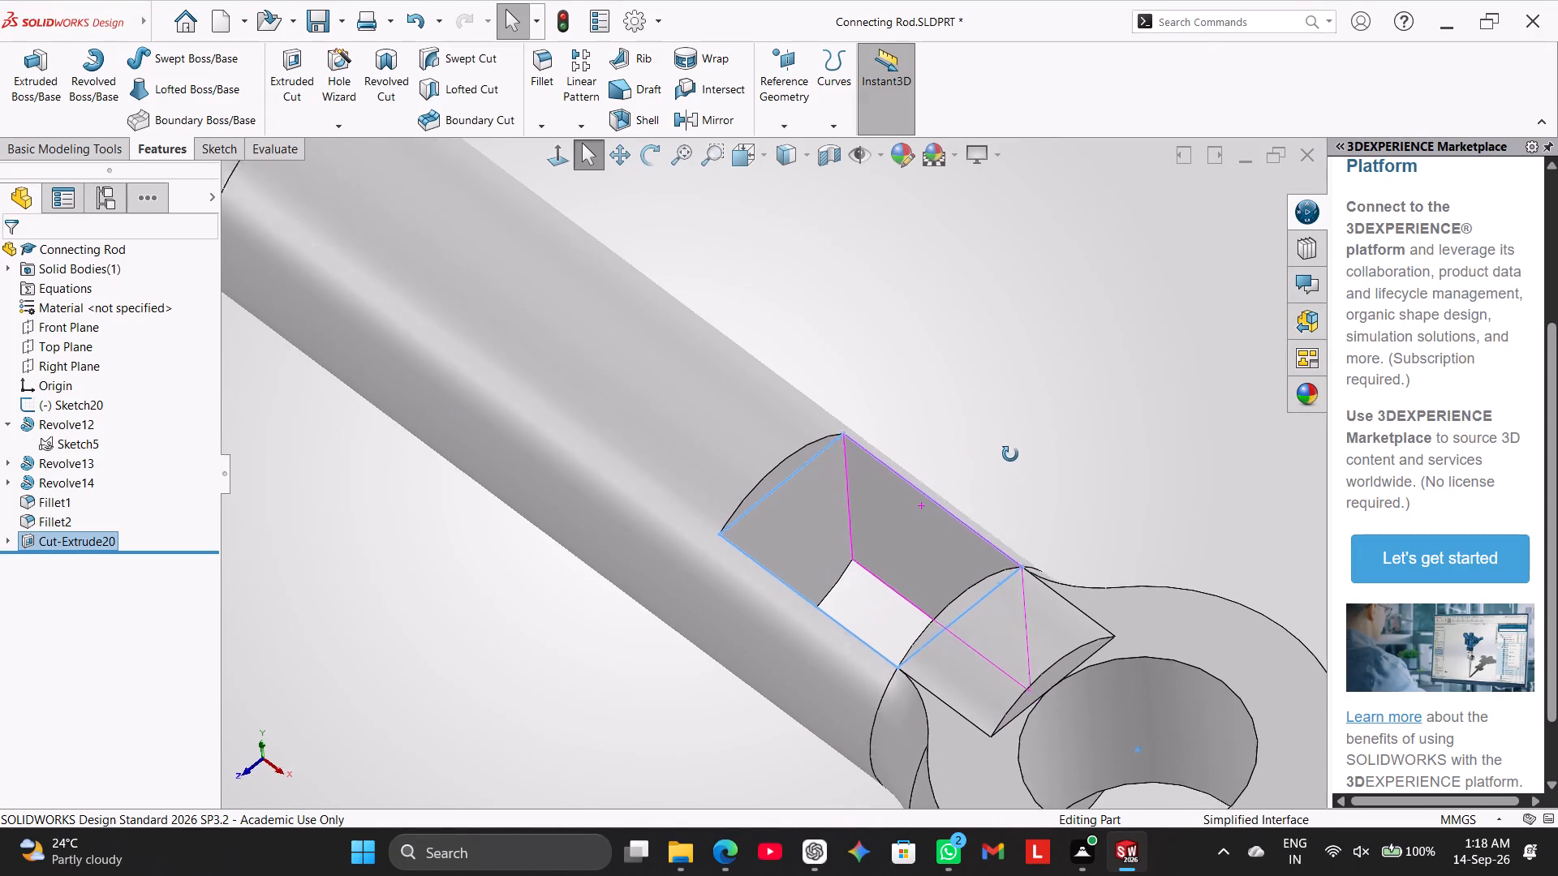
pyautogui.moveTo(1010, 454); pyautogui.dragTo(1007, 442, button='middle')
pyautogui.rightClick(61, 544)
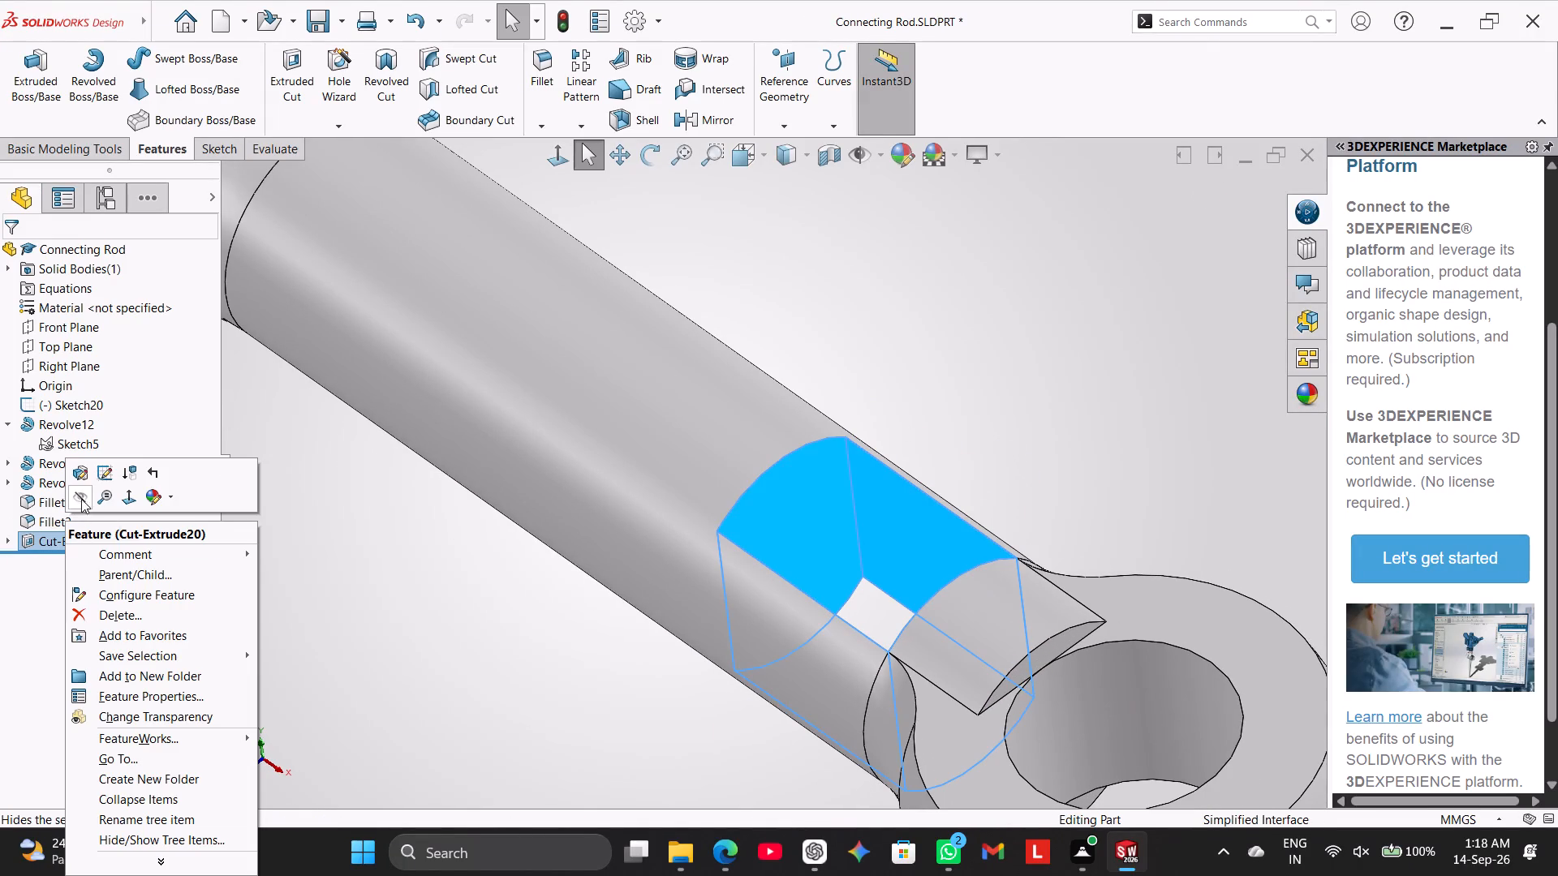
pyautogui.click(80, 477)
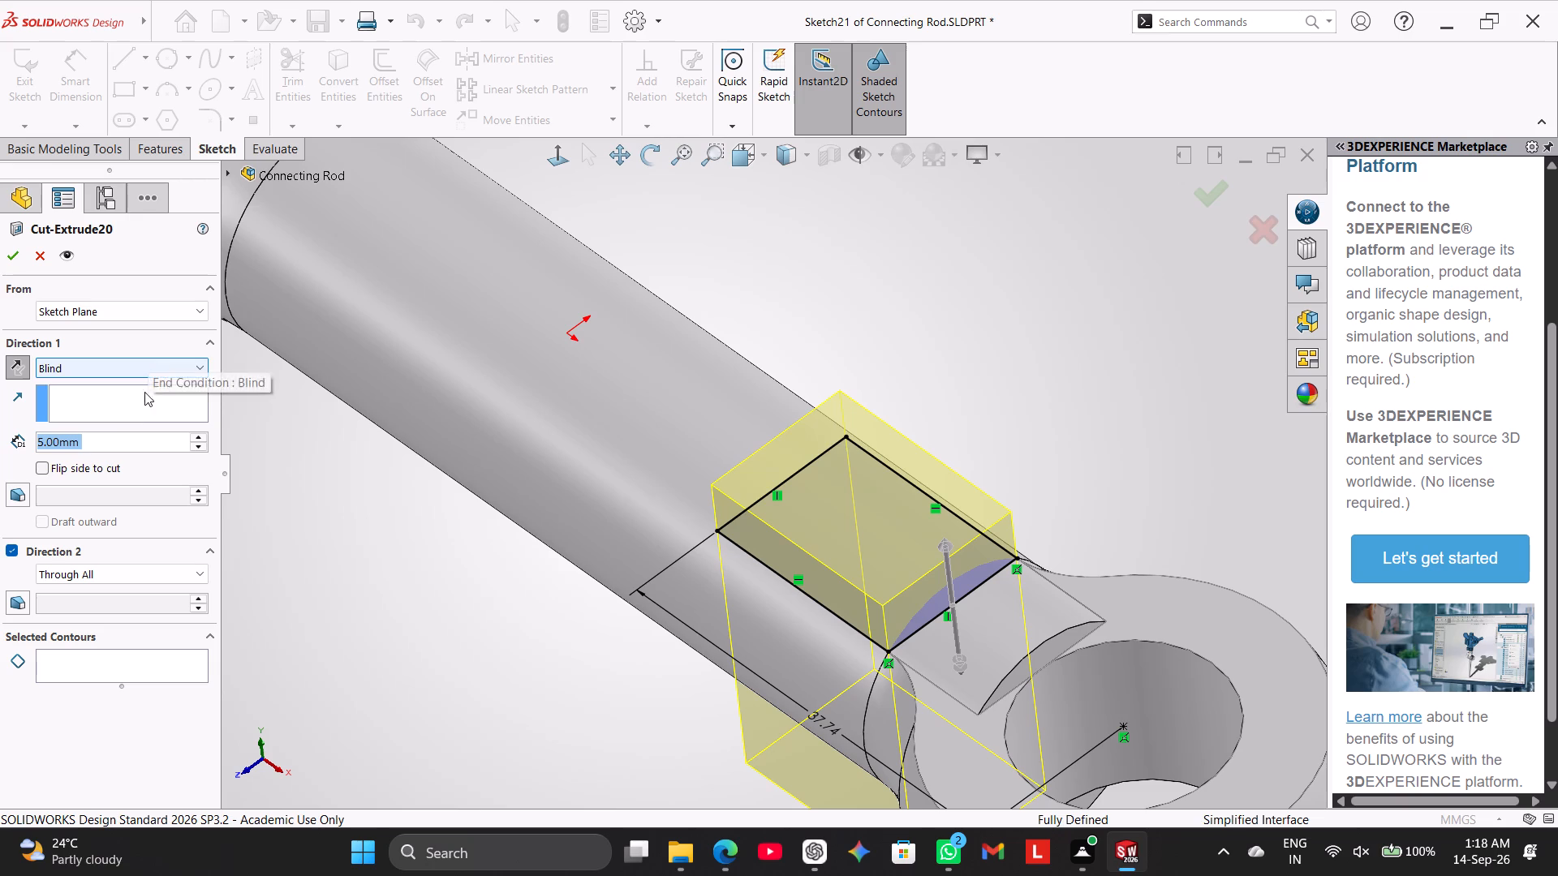
pyautogui.click(131, 364)
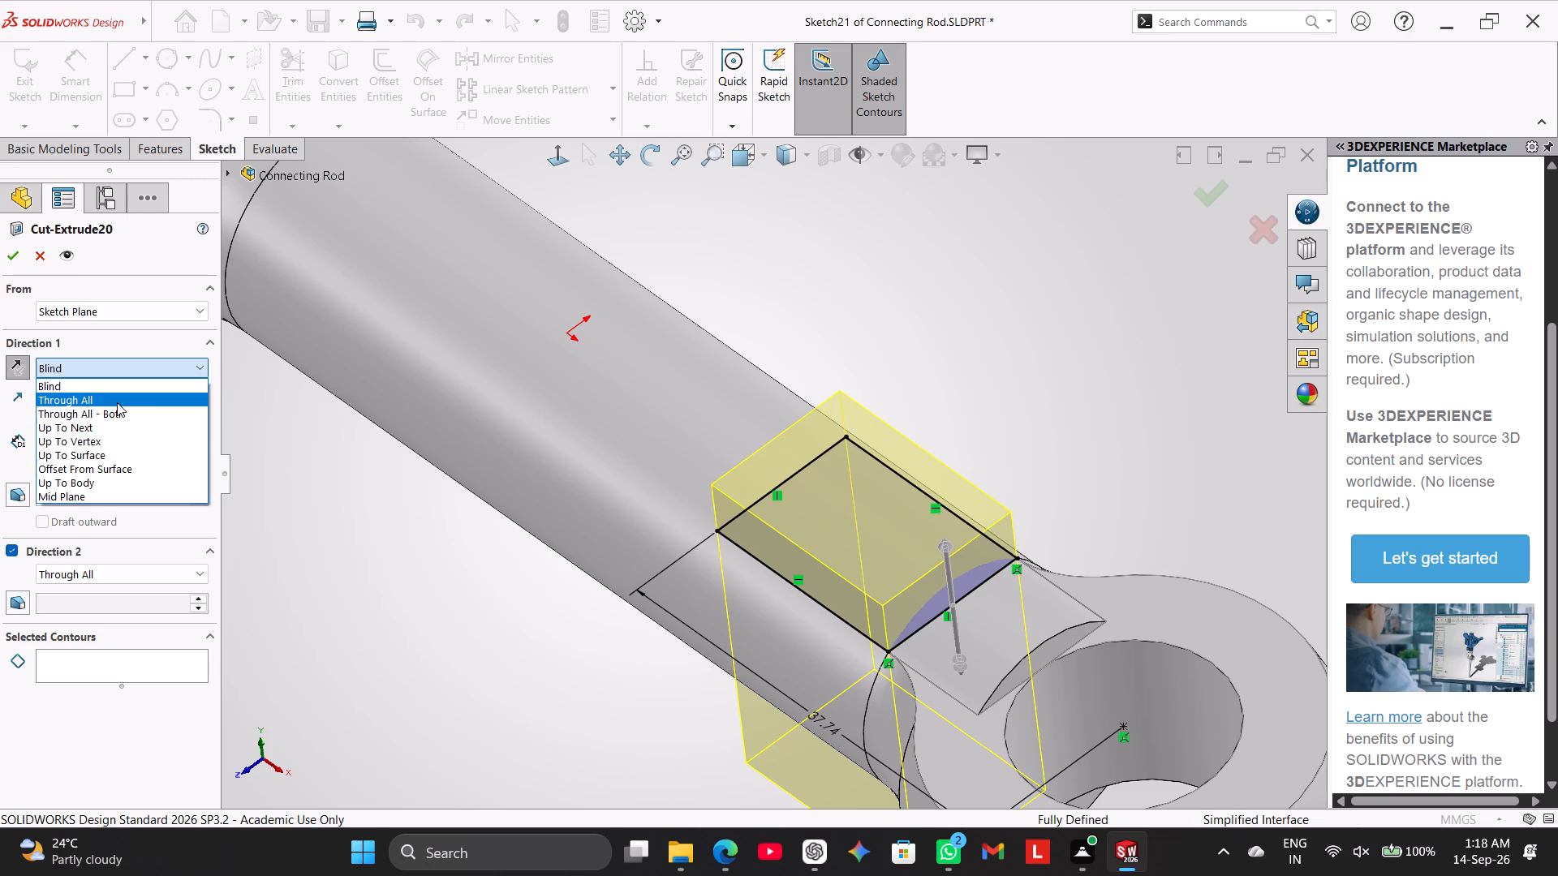
pyautogui.click(117, 402)
pyautogui.click(114, 363)
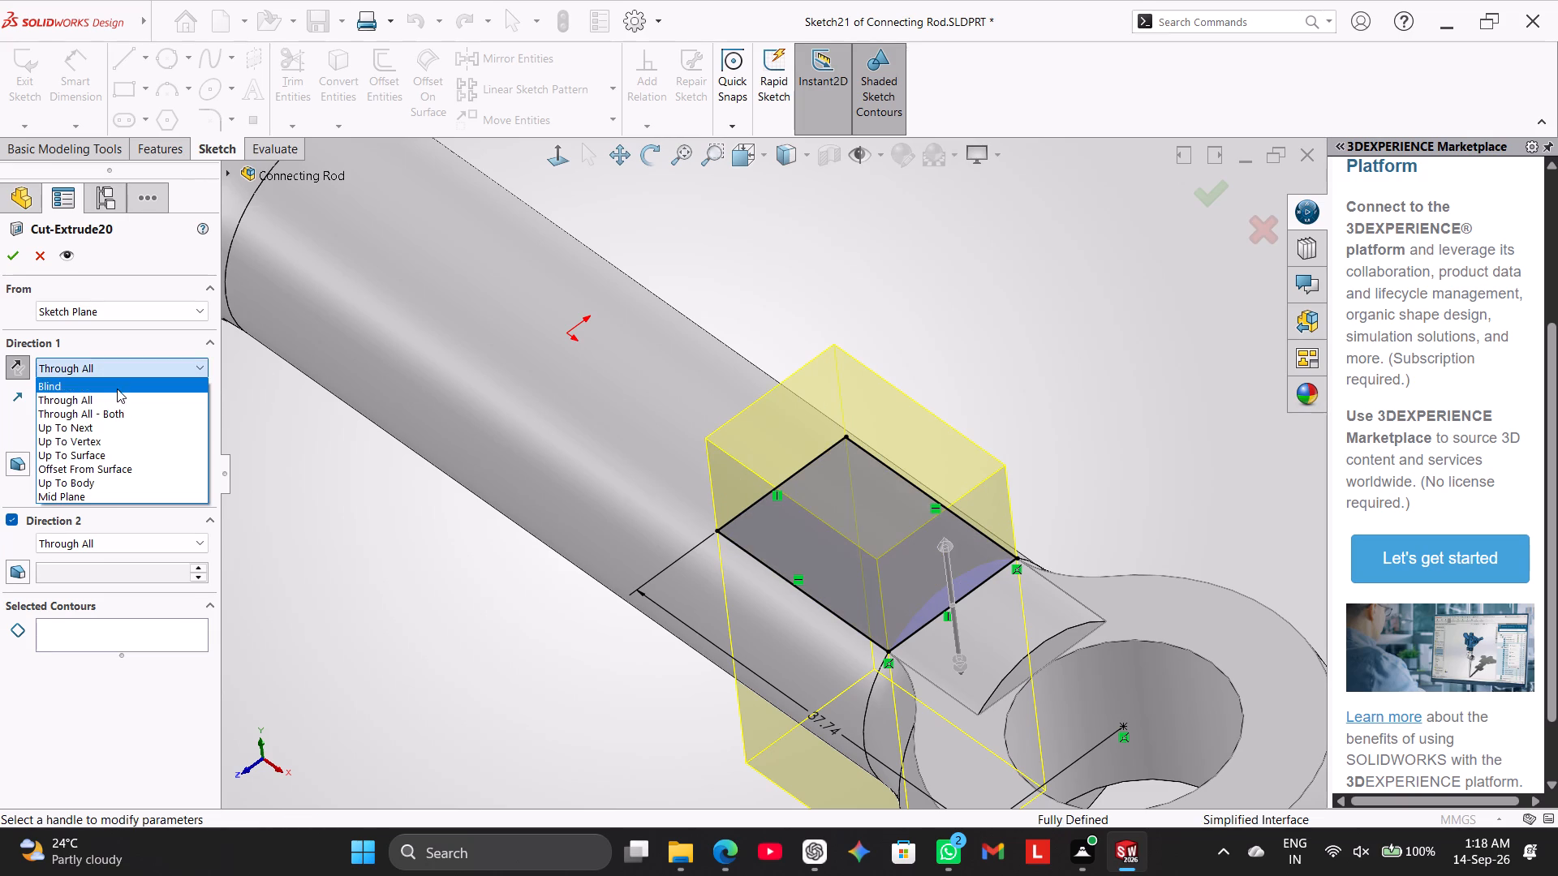
pyautogui.click(117, 388)
pyautogui.moveTo(398, 575); pyautogui.dragTo(484, 522, button='middle')
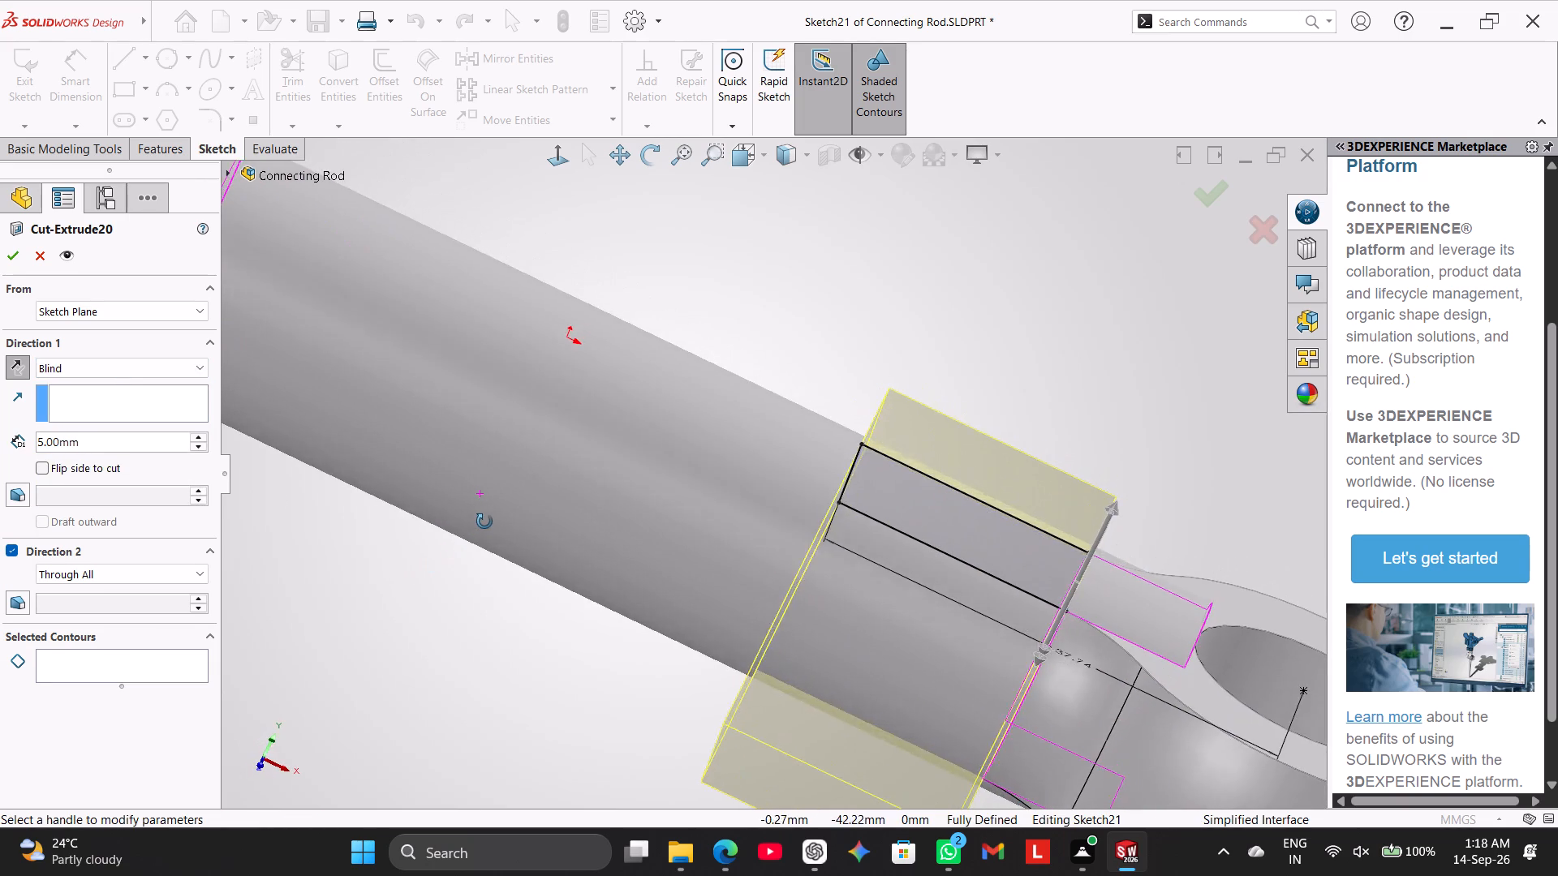
pyautogui.moveTo(484, 522); pyautogui.dragTo(461, 480, button='middle')
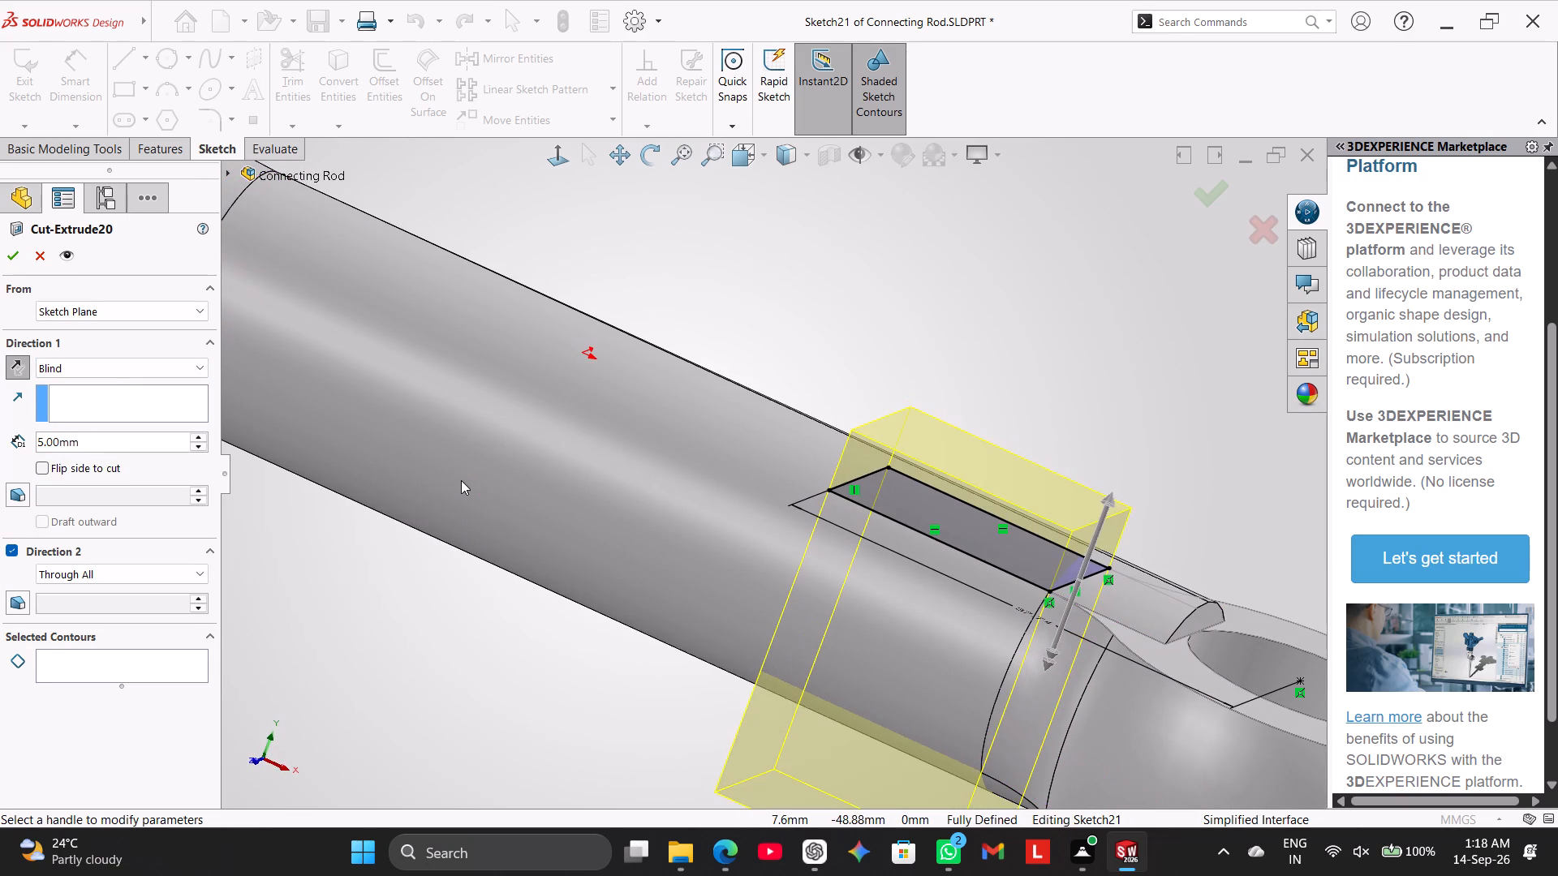
pyautogui.click(16, 548)
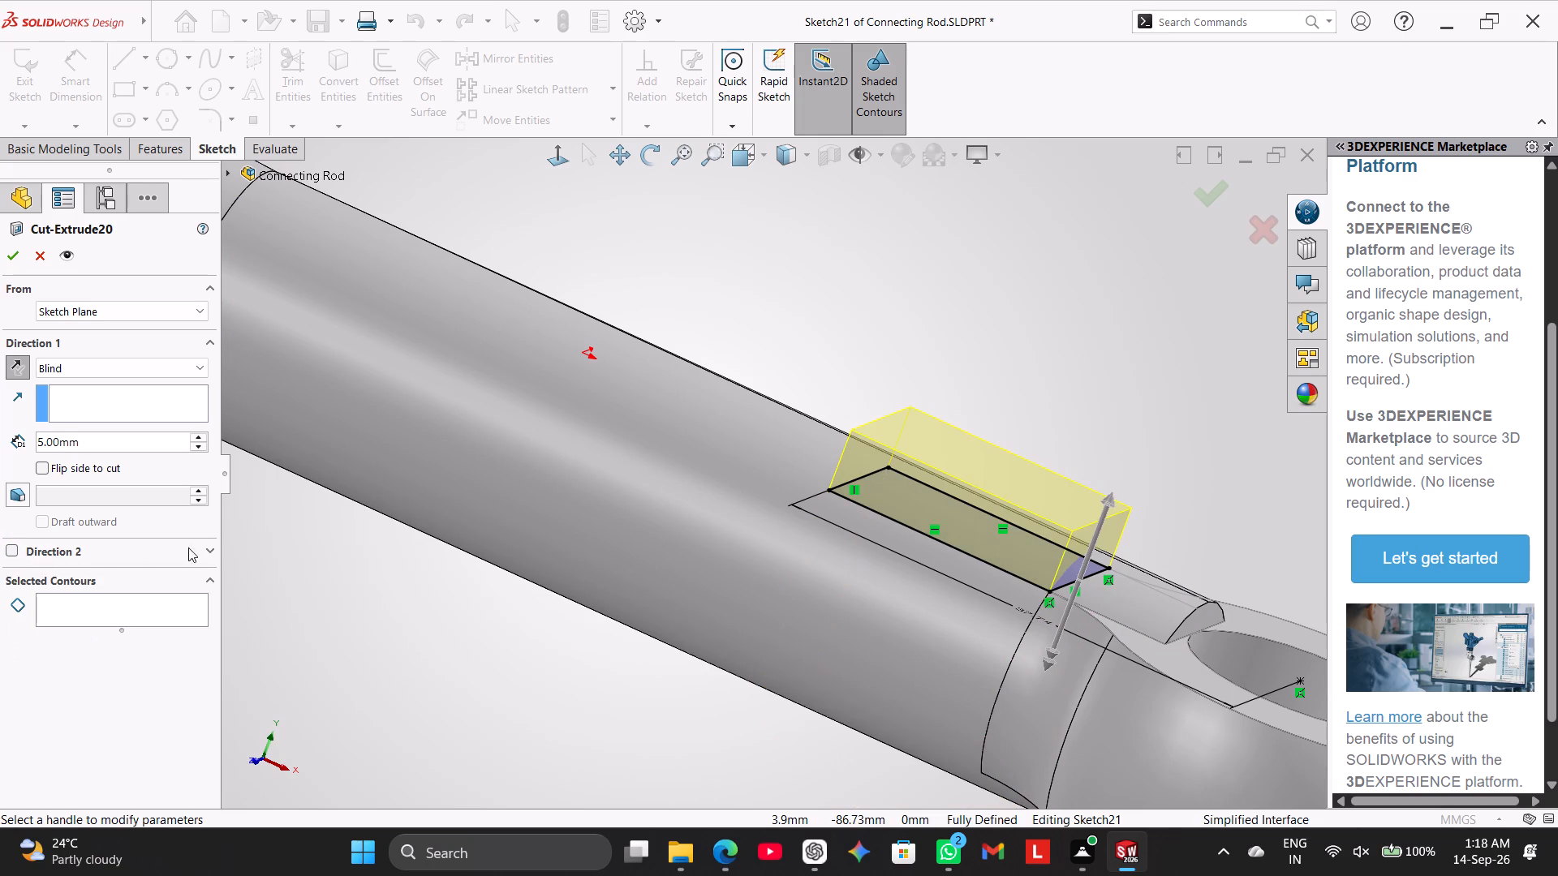
pyautogui.click(10, 364)
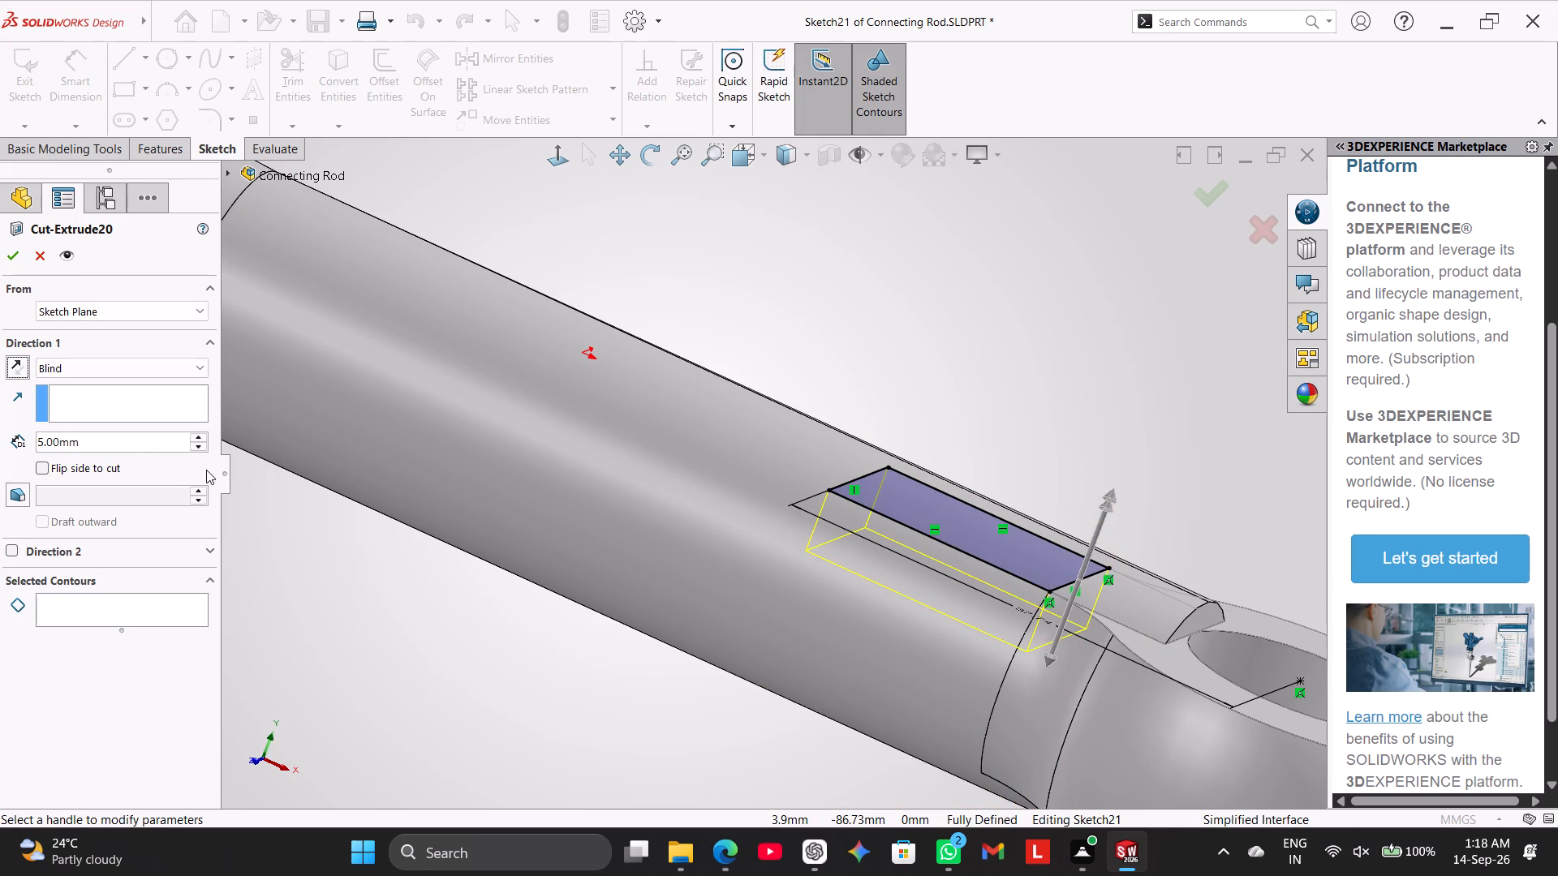
pyautogui.click(9, 260)
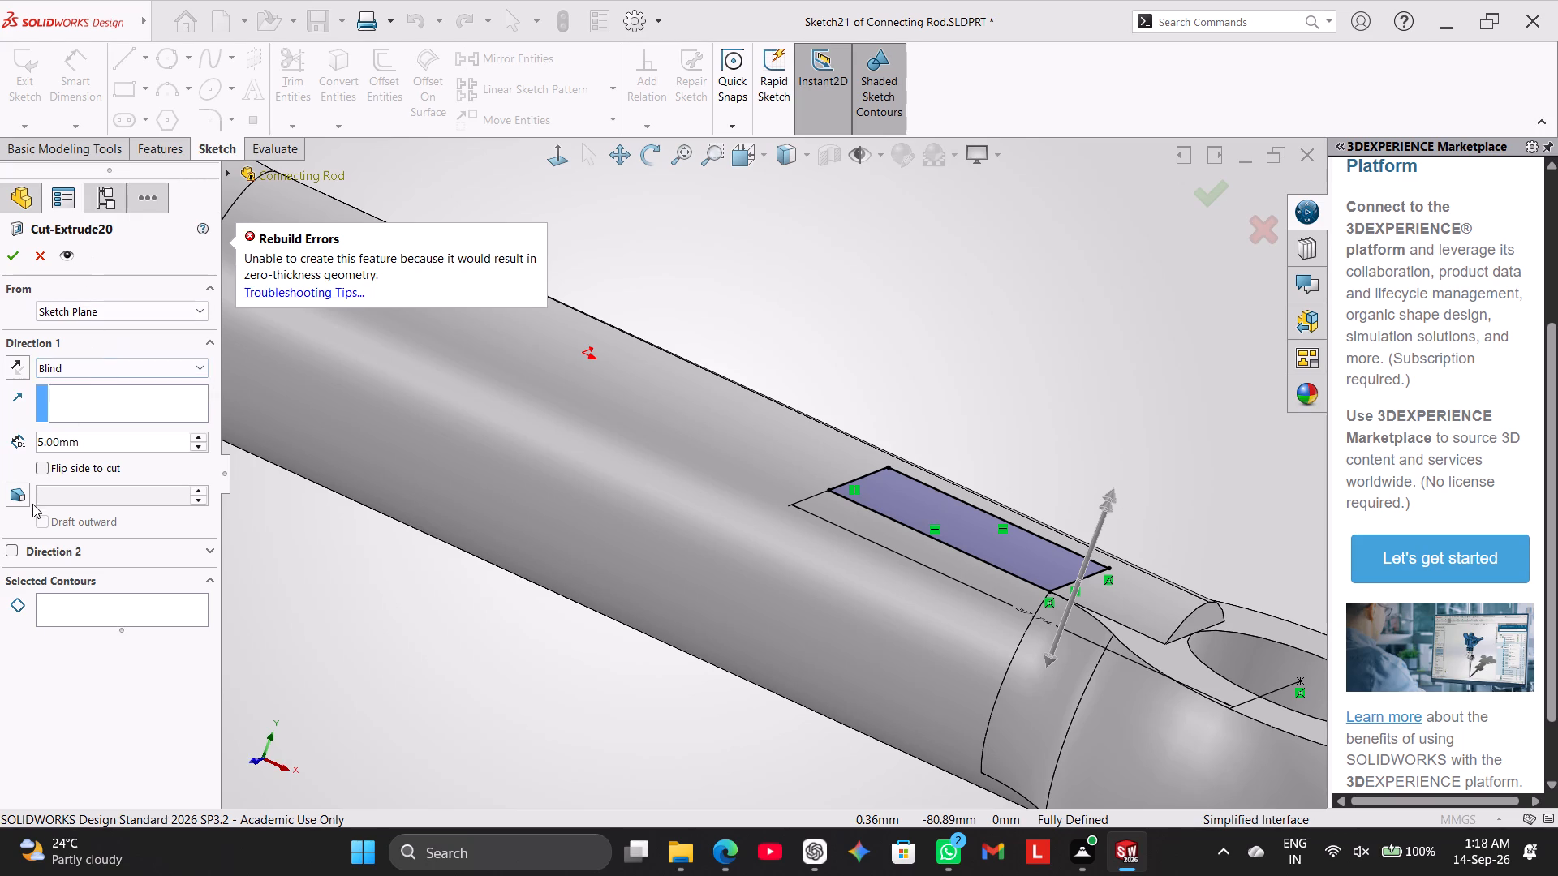
# Turn Direction 2 of the cut back on as Through All and rebuild the feature.
pyautogui.click(4, 553)
pyautogui.click(15, 545)
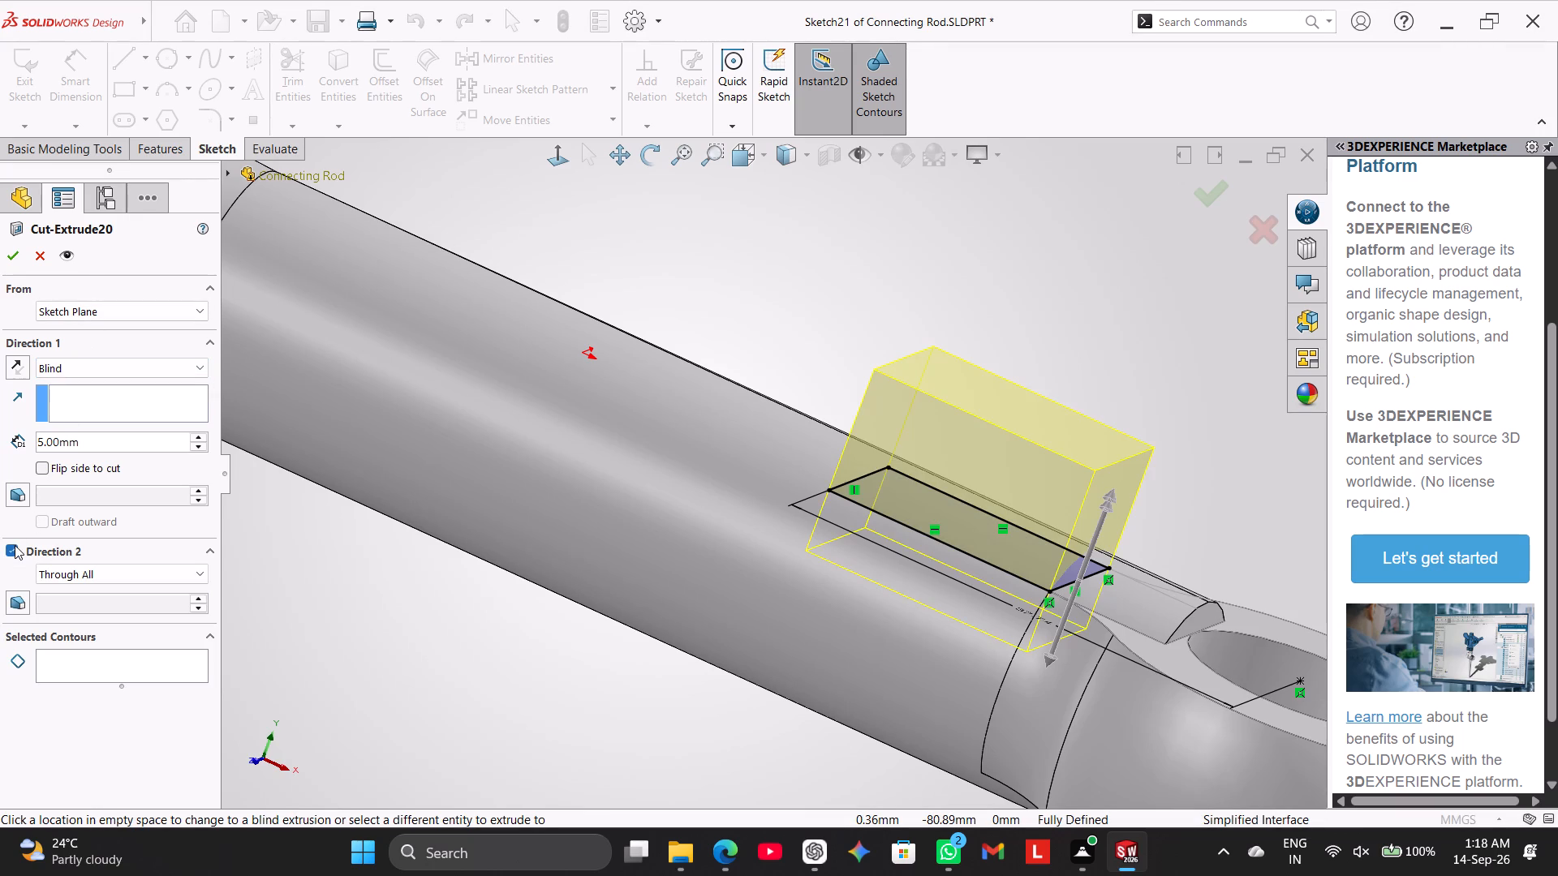
pyautogui.click(14, 255)
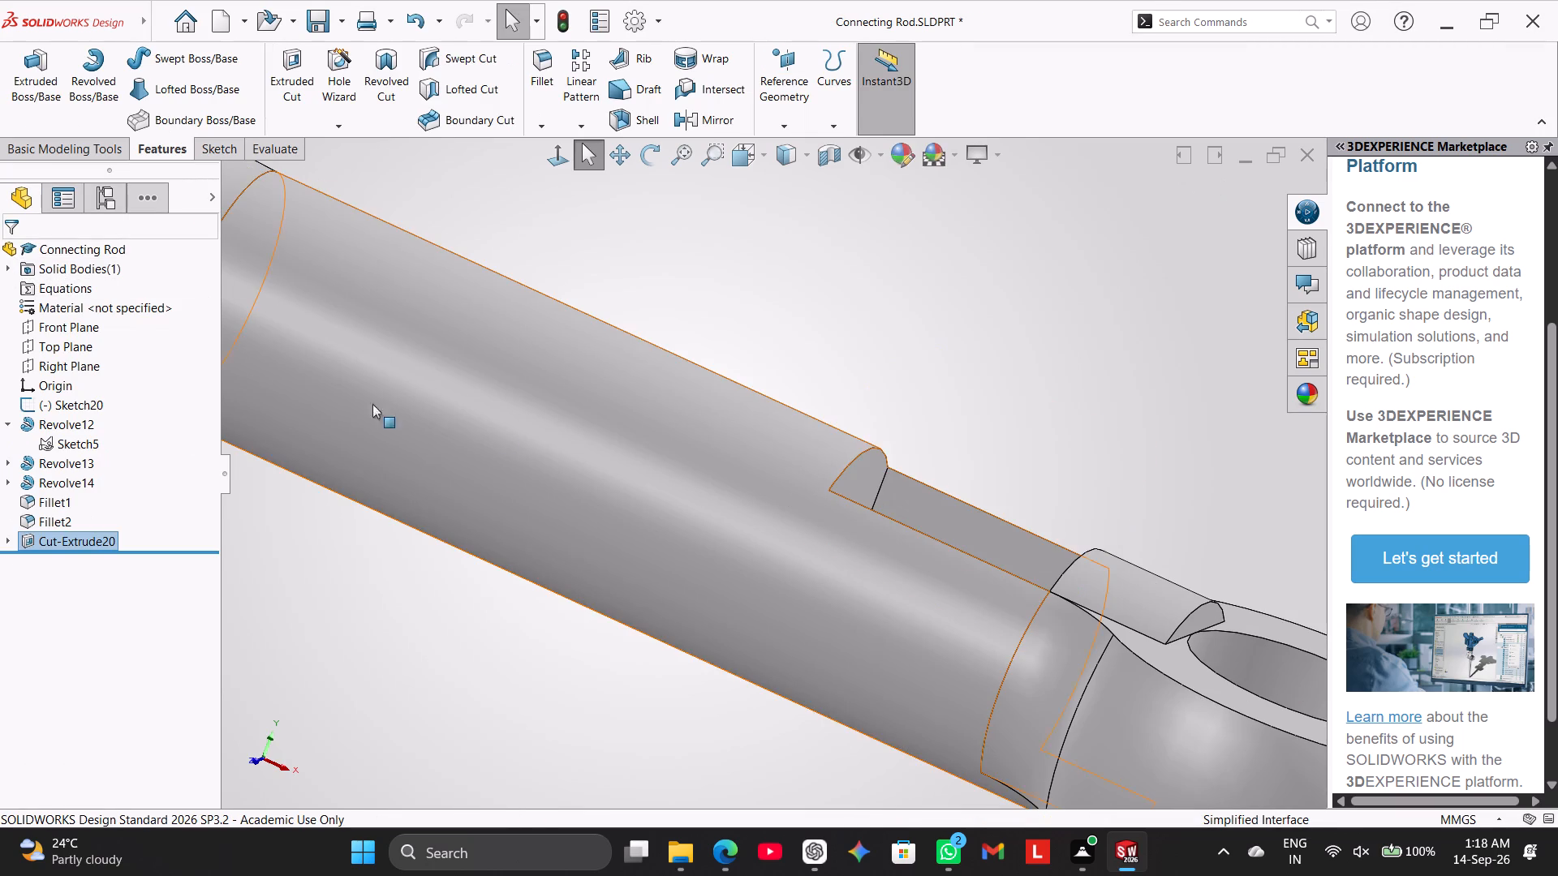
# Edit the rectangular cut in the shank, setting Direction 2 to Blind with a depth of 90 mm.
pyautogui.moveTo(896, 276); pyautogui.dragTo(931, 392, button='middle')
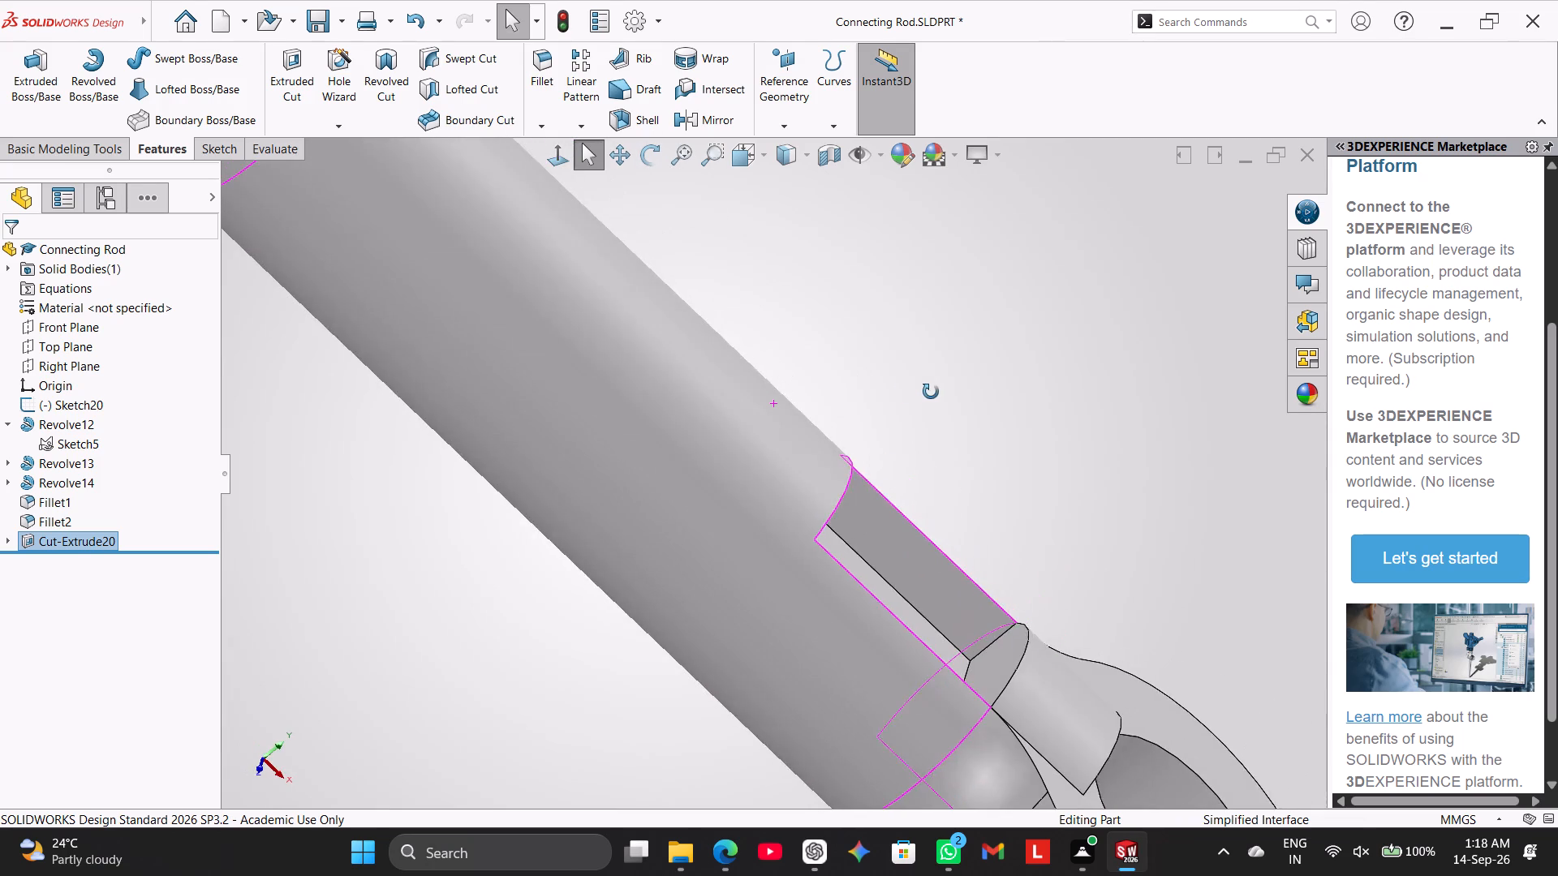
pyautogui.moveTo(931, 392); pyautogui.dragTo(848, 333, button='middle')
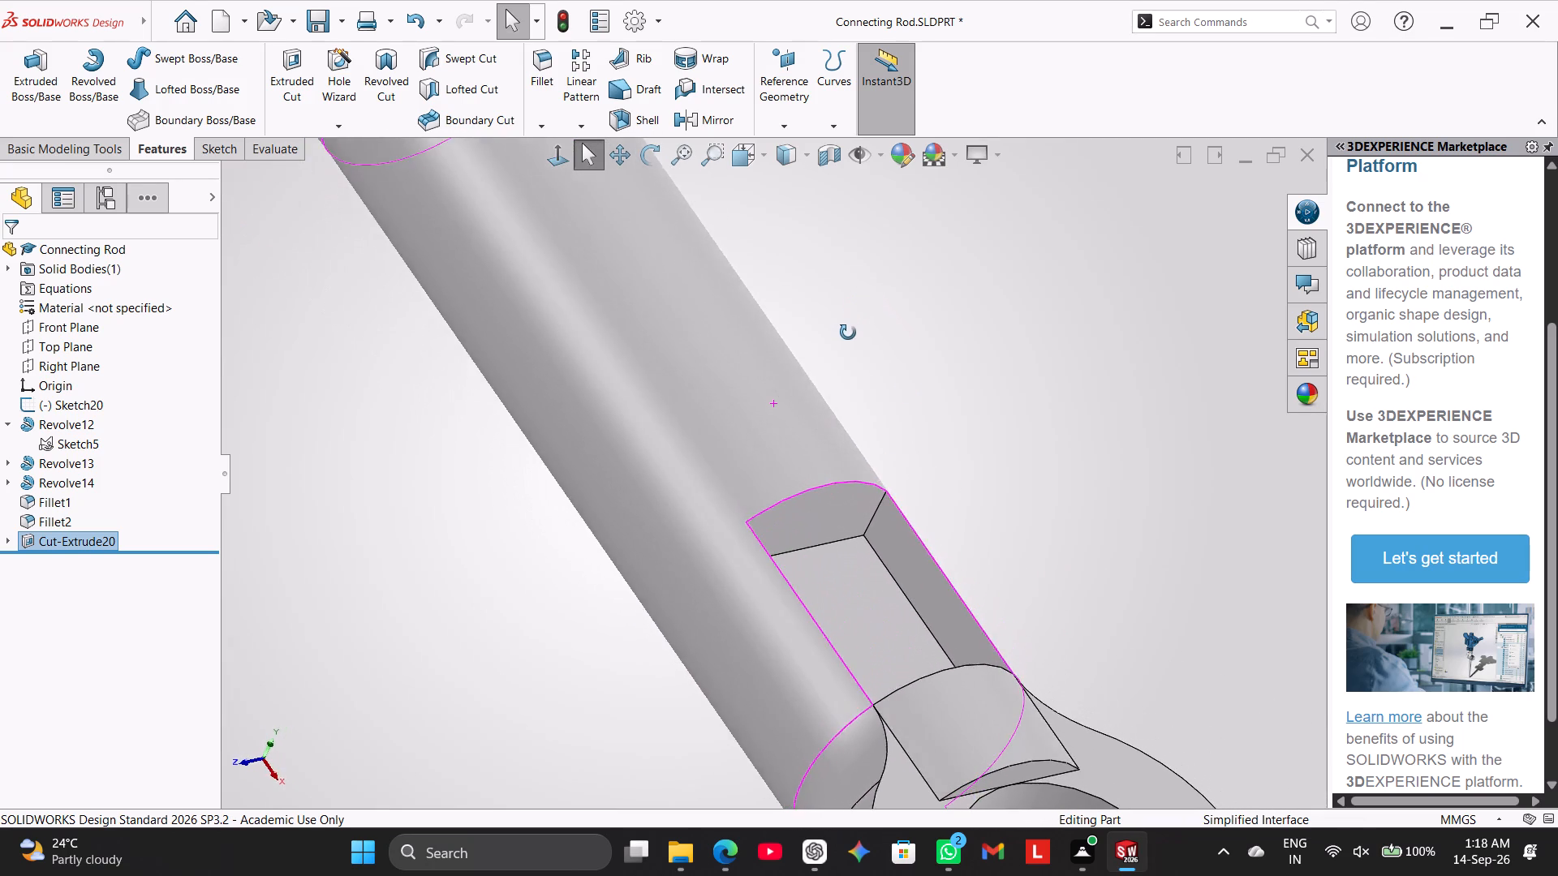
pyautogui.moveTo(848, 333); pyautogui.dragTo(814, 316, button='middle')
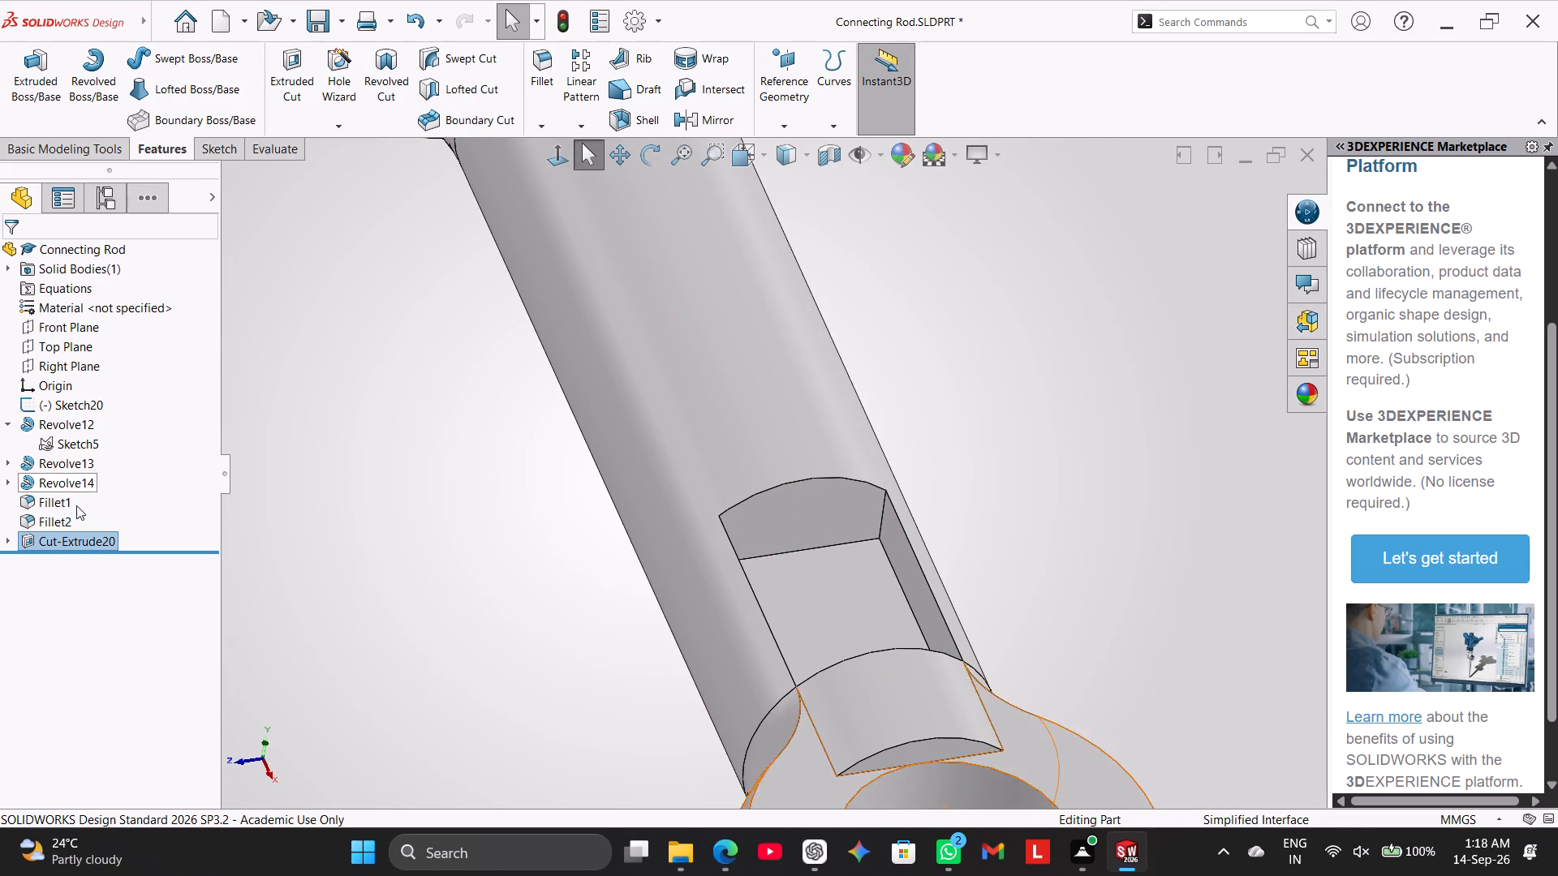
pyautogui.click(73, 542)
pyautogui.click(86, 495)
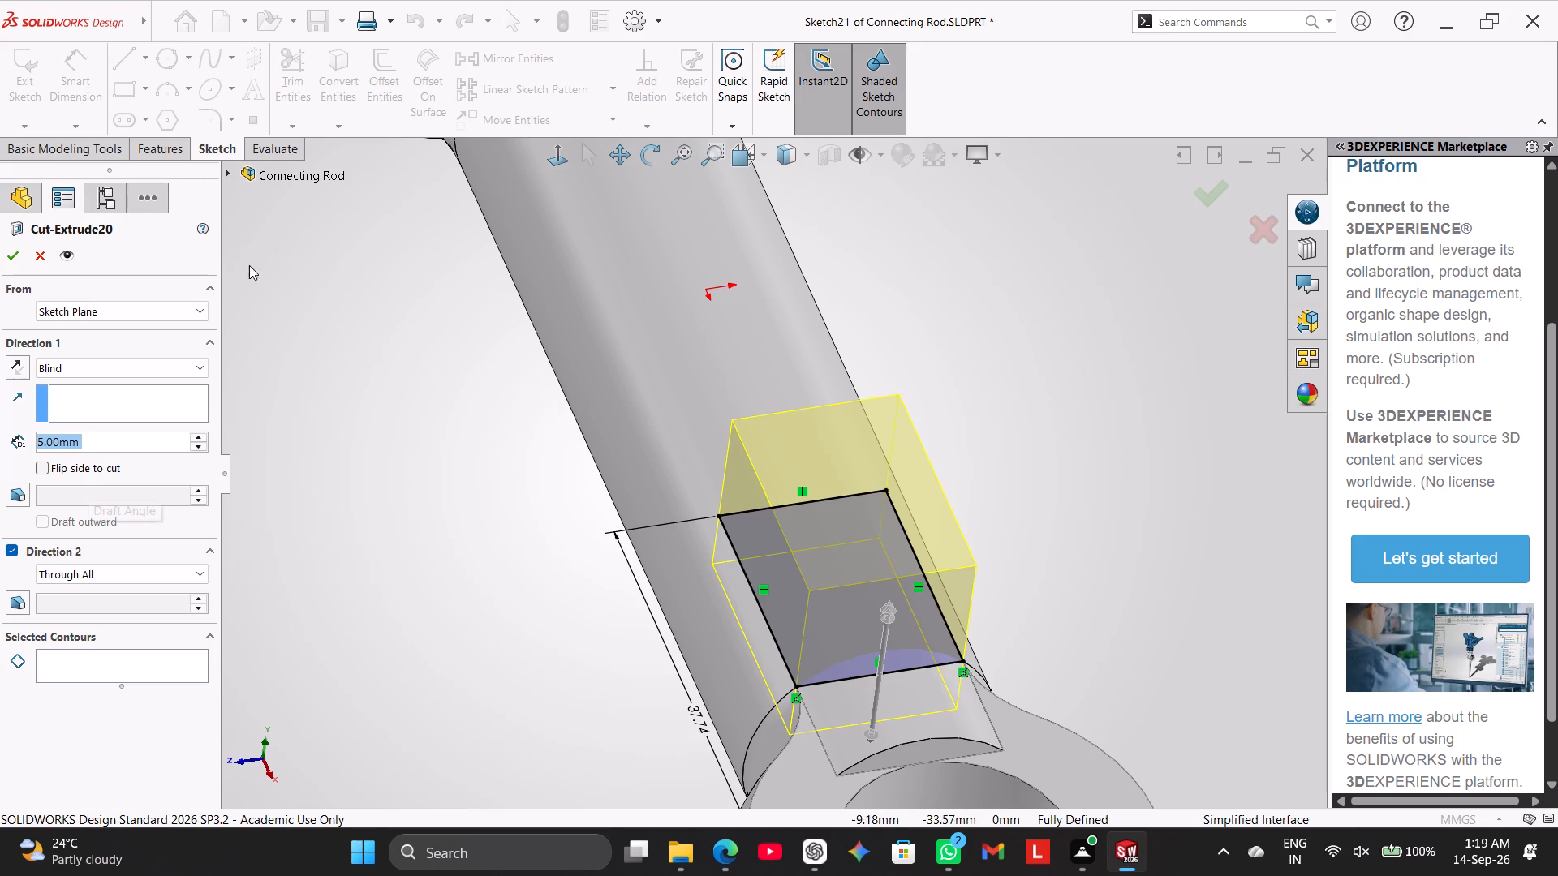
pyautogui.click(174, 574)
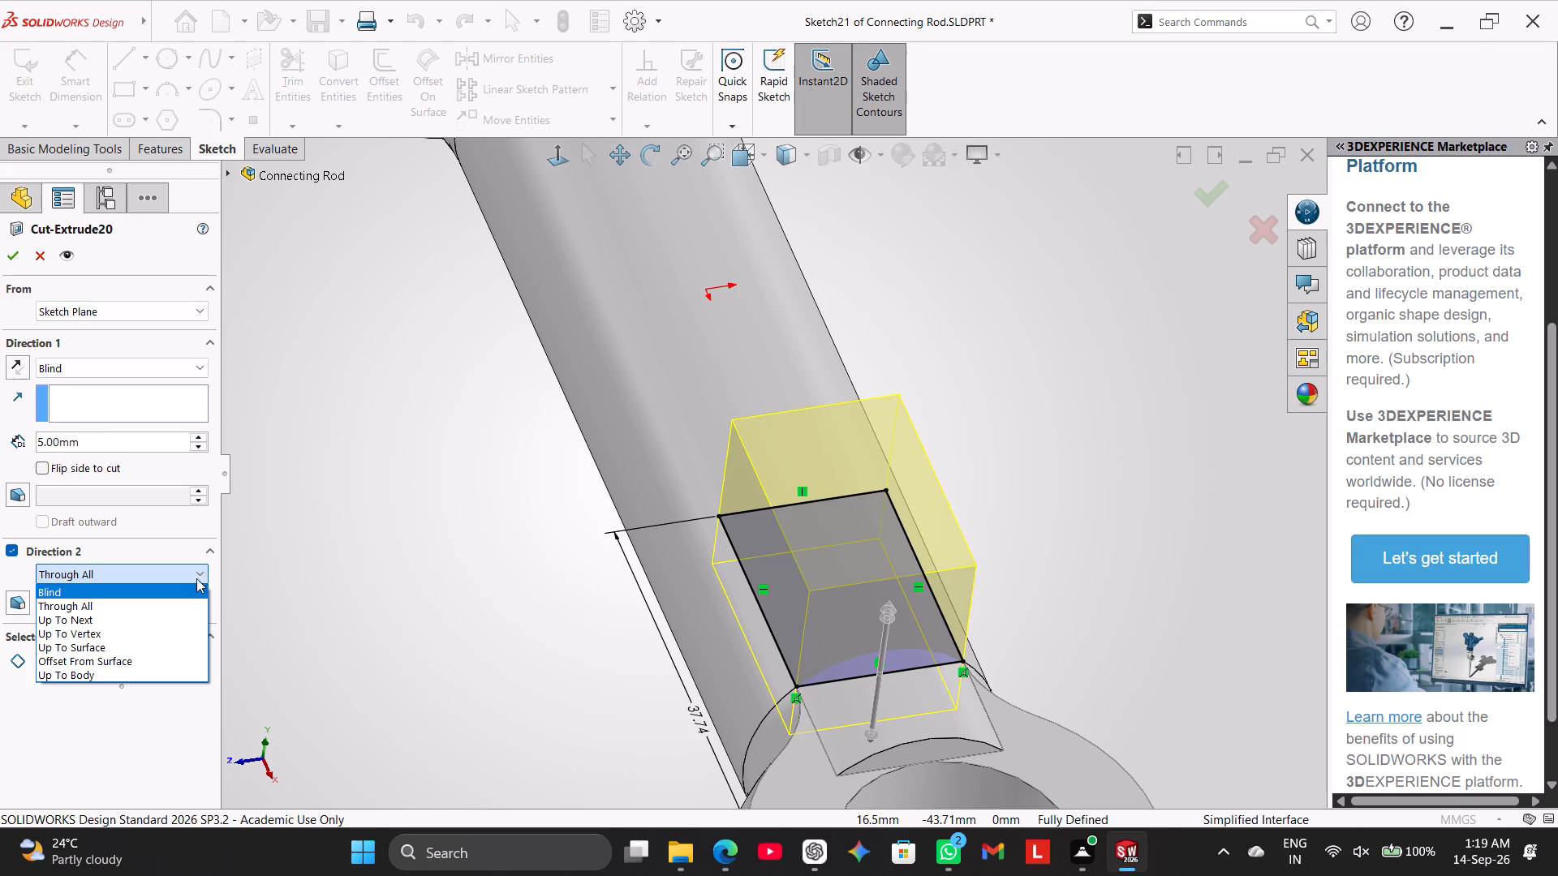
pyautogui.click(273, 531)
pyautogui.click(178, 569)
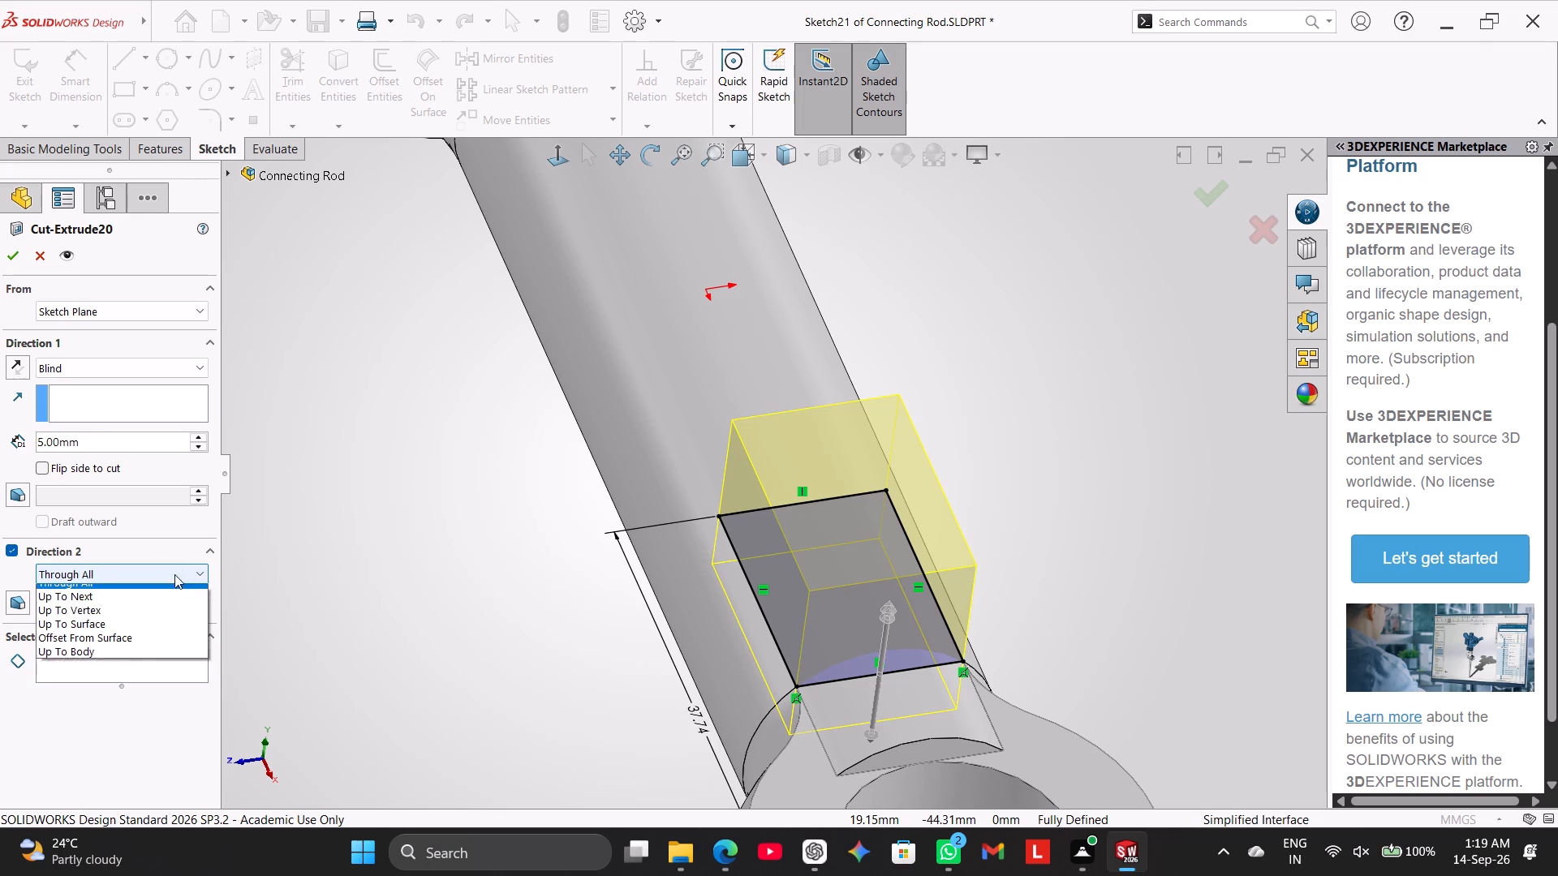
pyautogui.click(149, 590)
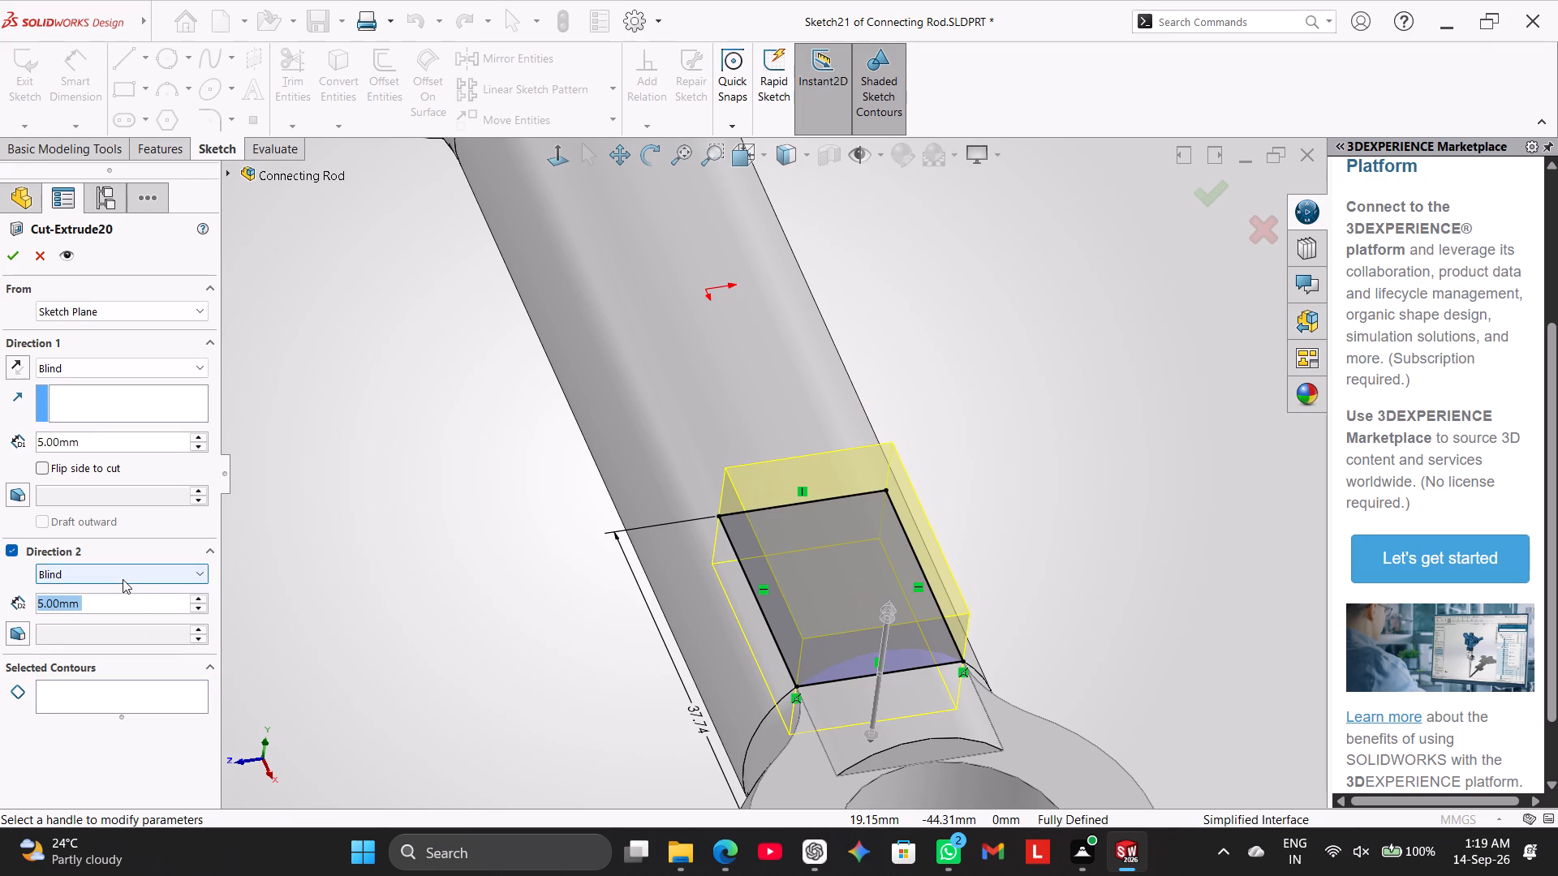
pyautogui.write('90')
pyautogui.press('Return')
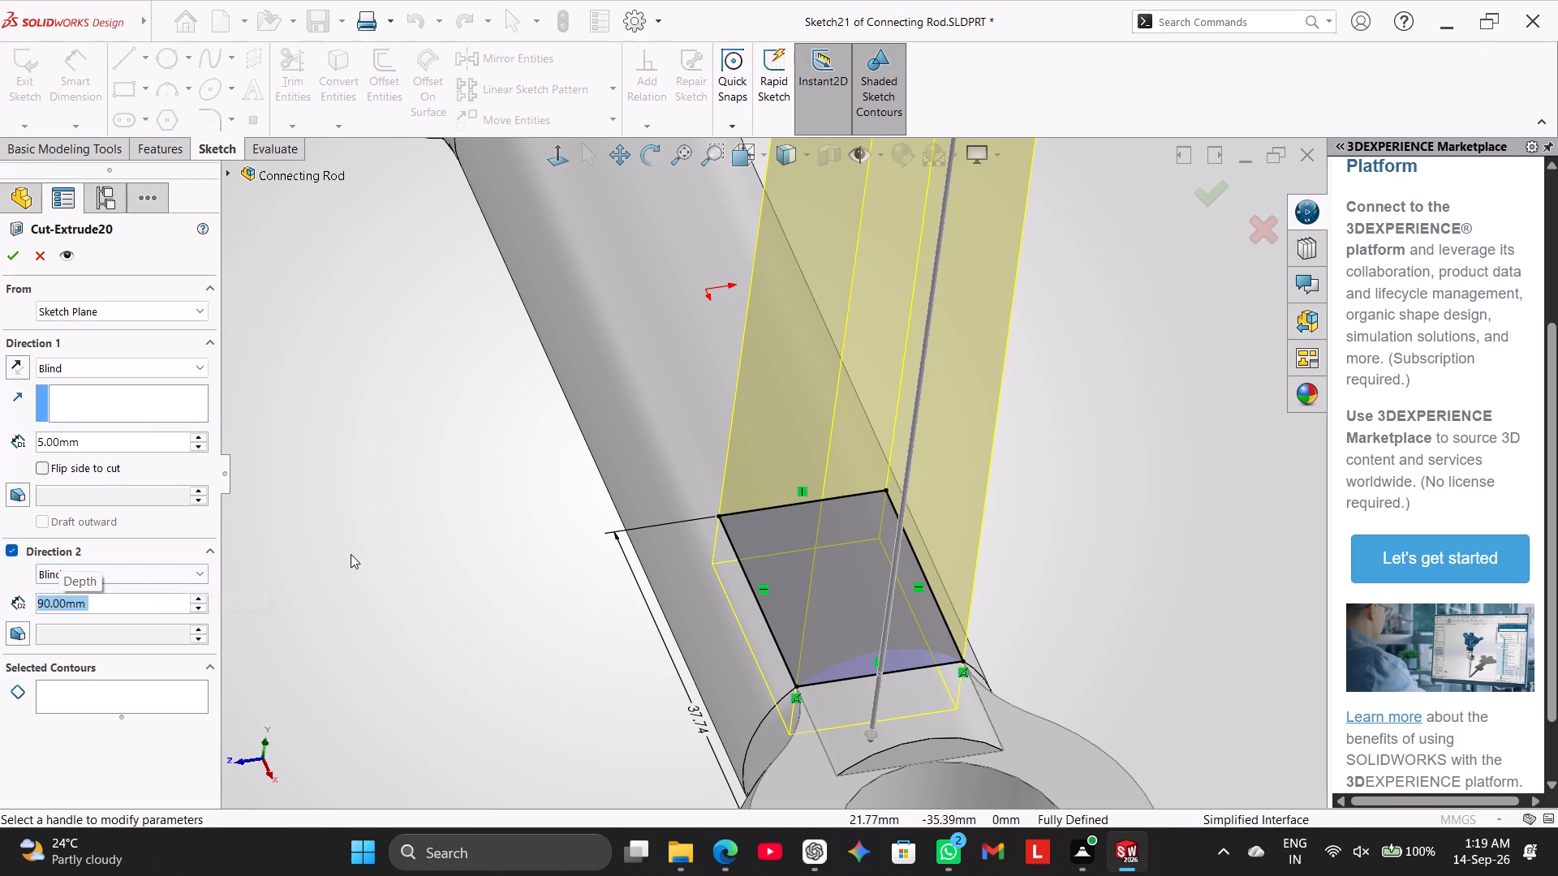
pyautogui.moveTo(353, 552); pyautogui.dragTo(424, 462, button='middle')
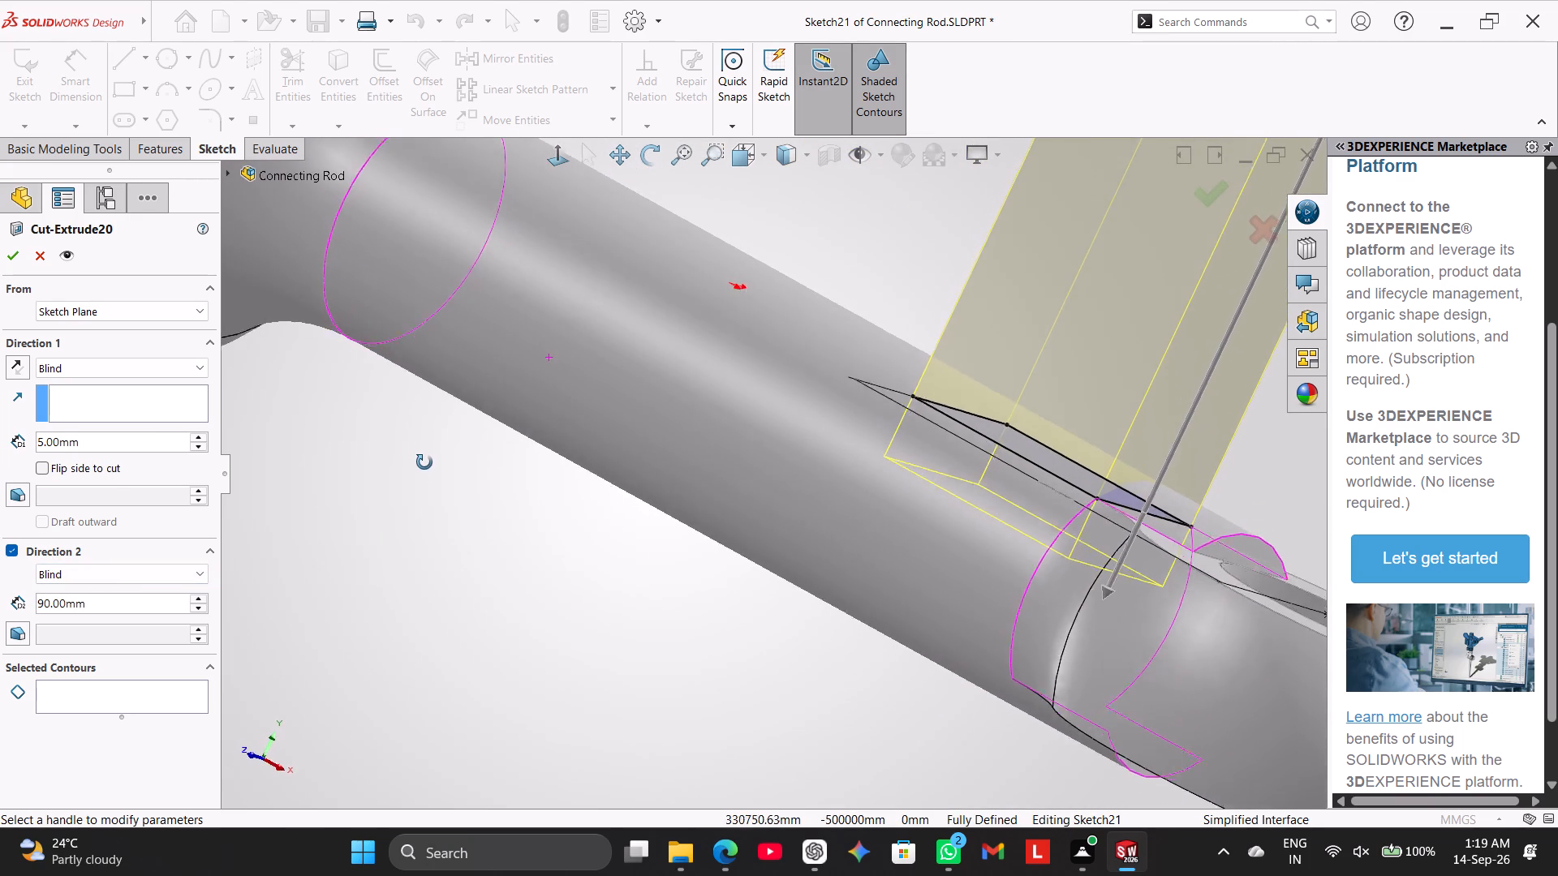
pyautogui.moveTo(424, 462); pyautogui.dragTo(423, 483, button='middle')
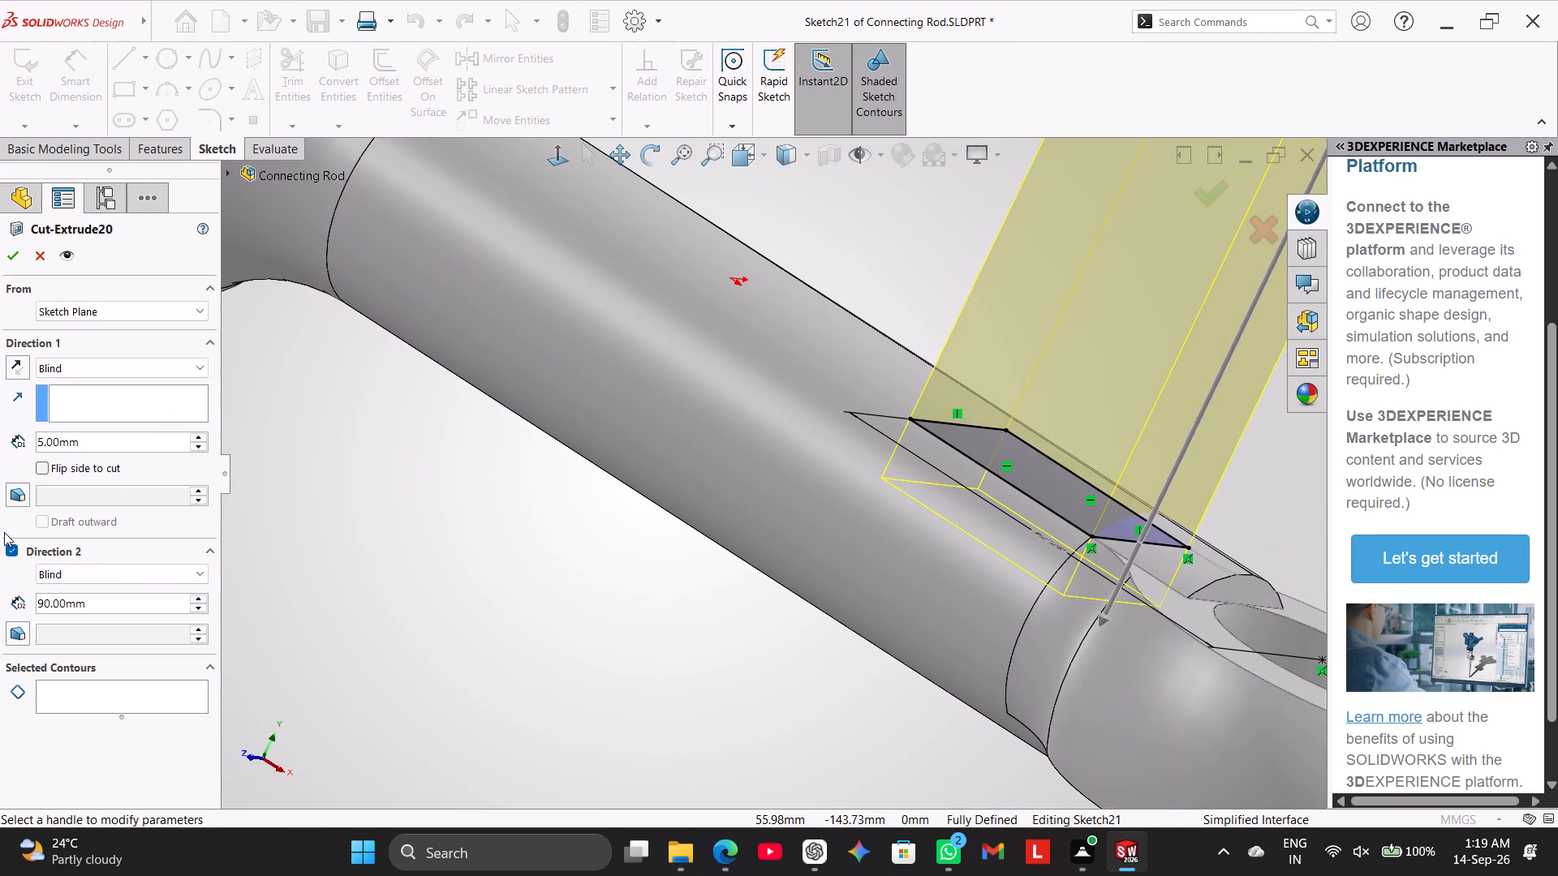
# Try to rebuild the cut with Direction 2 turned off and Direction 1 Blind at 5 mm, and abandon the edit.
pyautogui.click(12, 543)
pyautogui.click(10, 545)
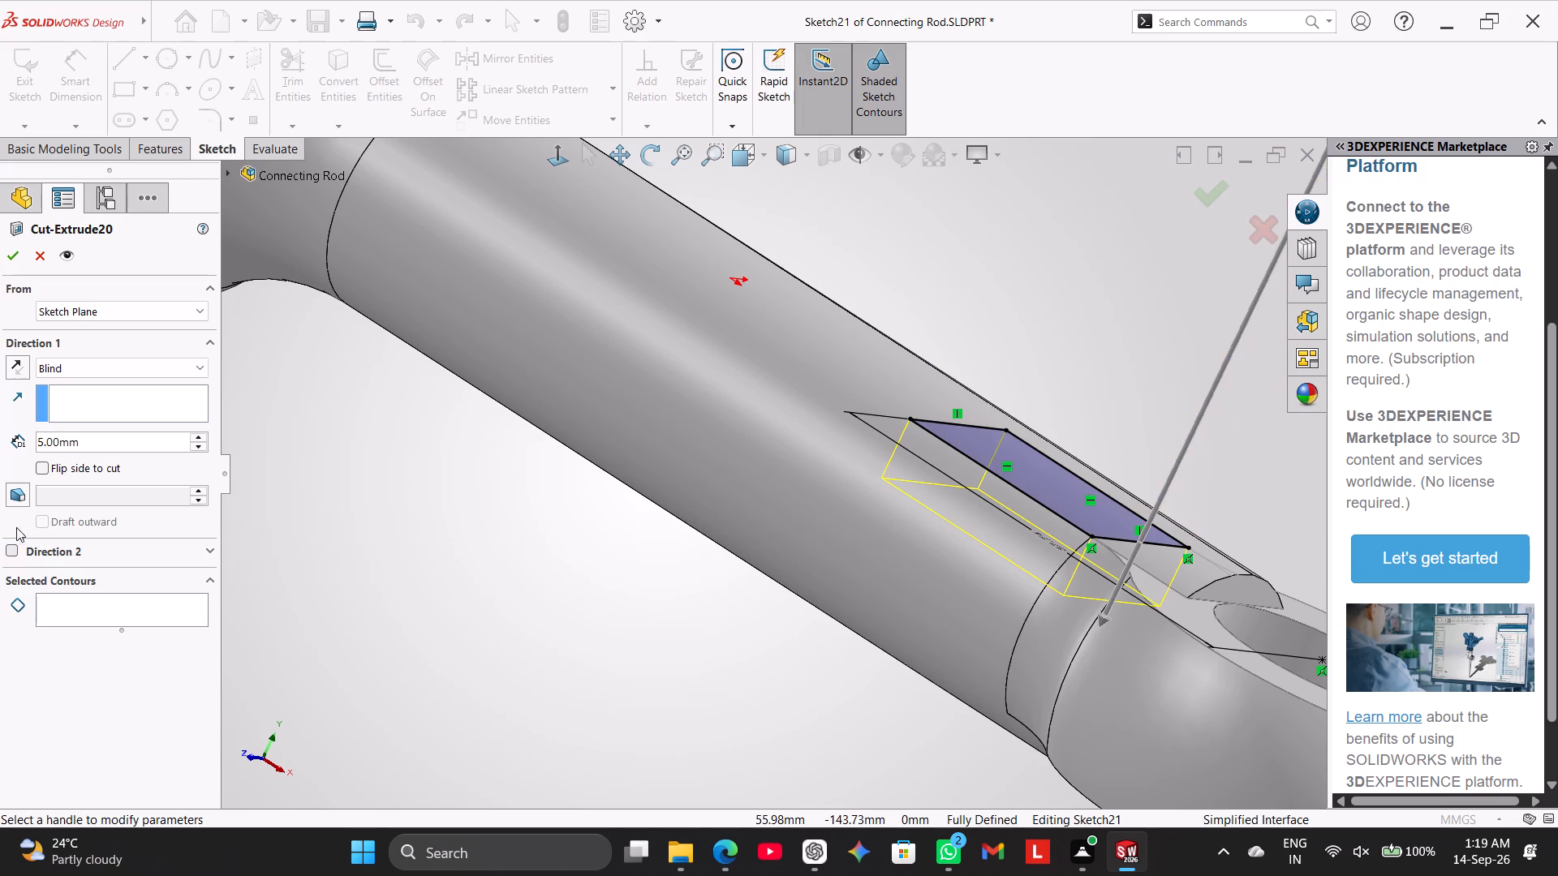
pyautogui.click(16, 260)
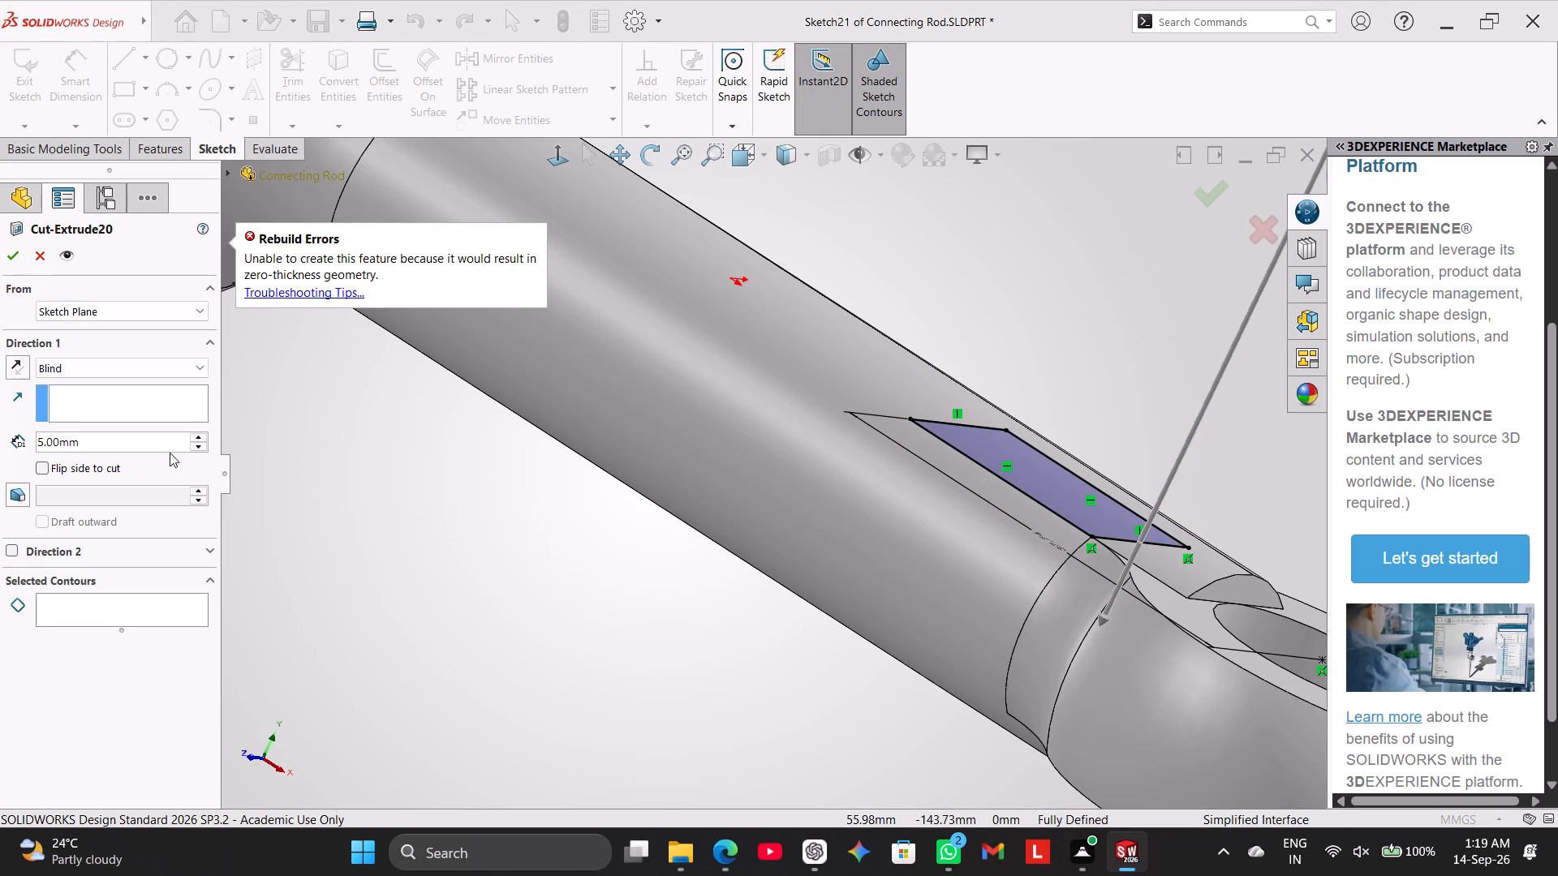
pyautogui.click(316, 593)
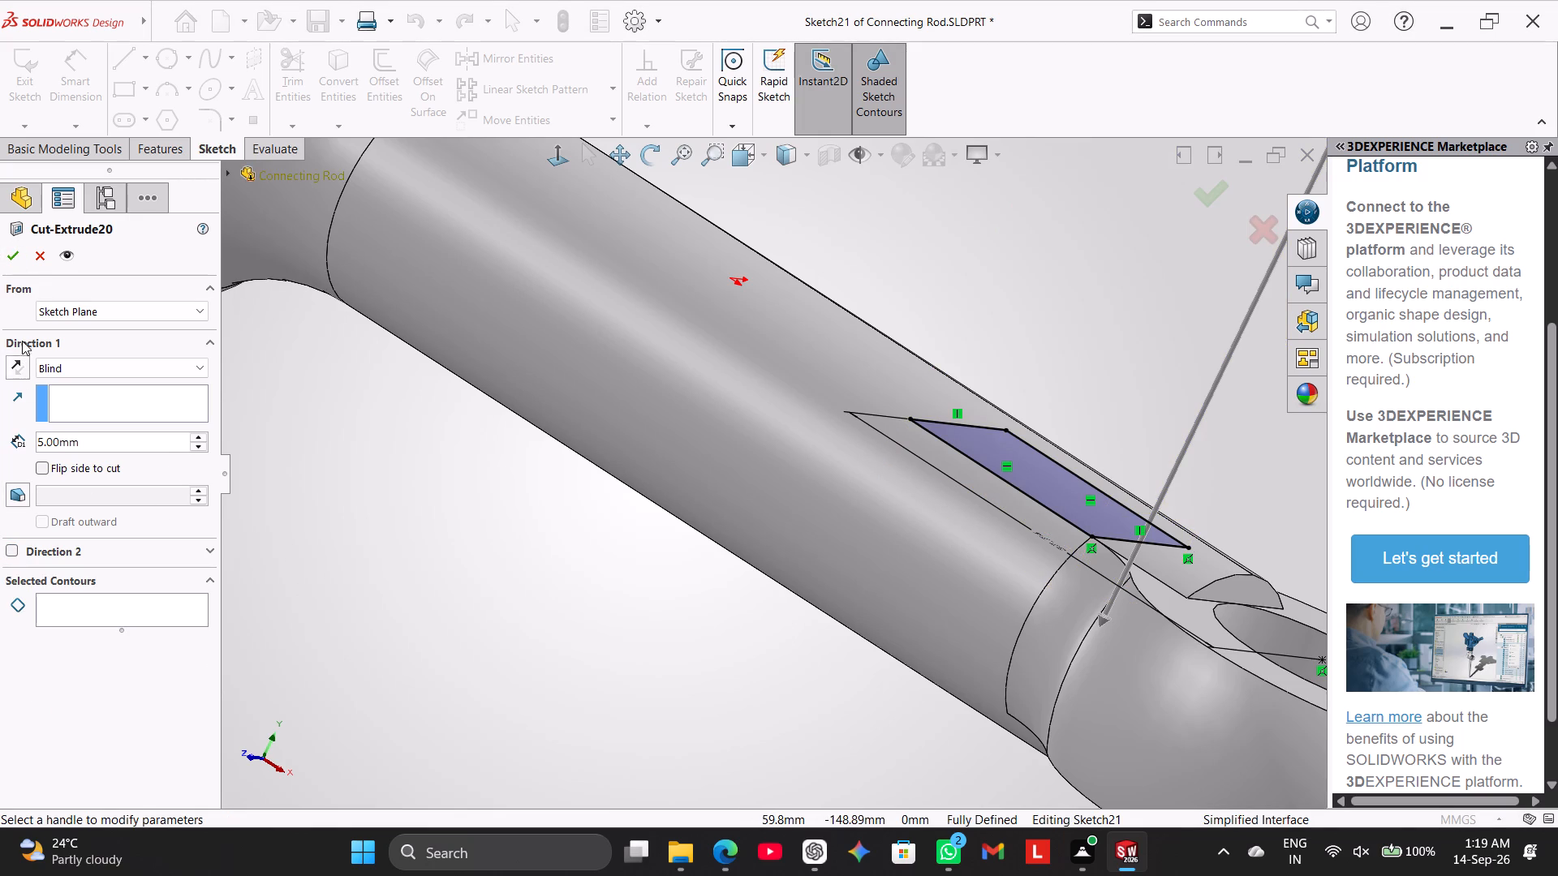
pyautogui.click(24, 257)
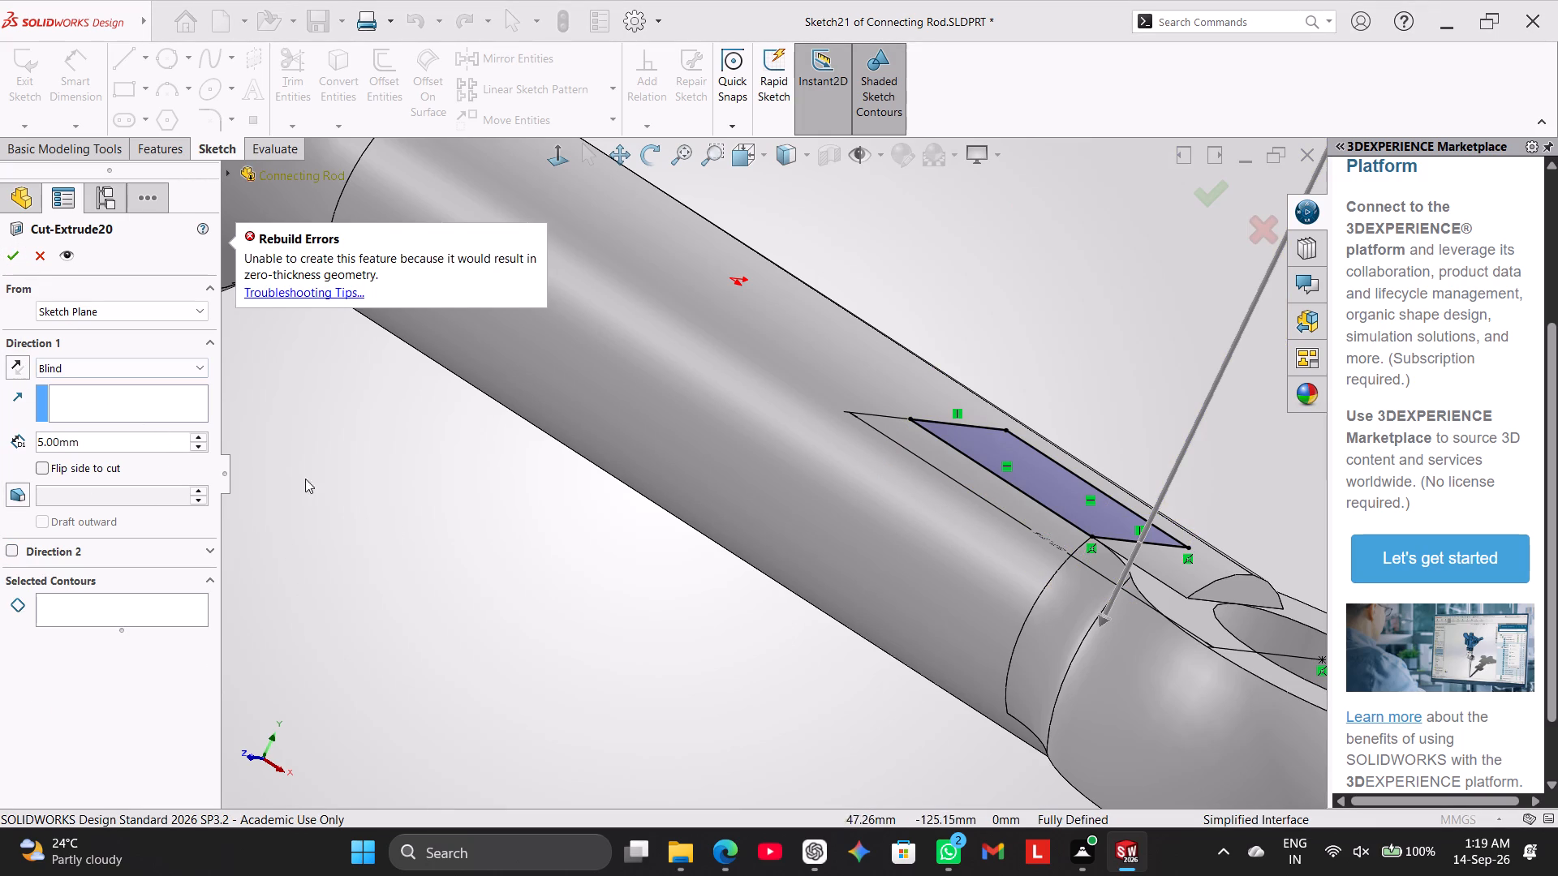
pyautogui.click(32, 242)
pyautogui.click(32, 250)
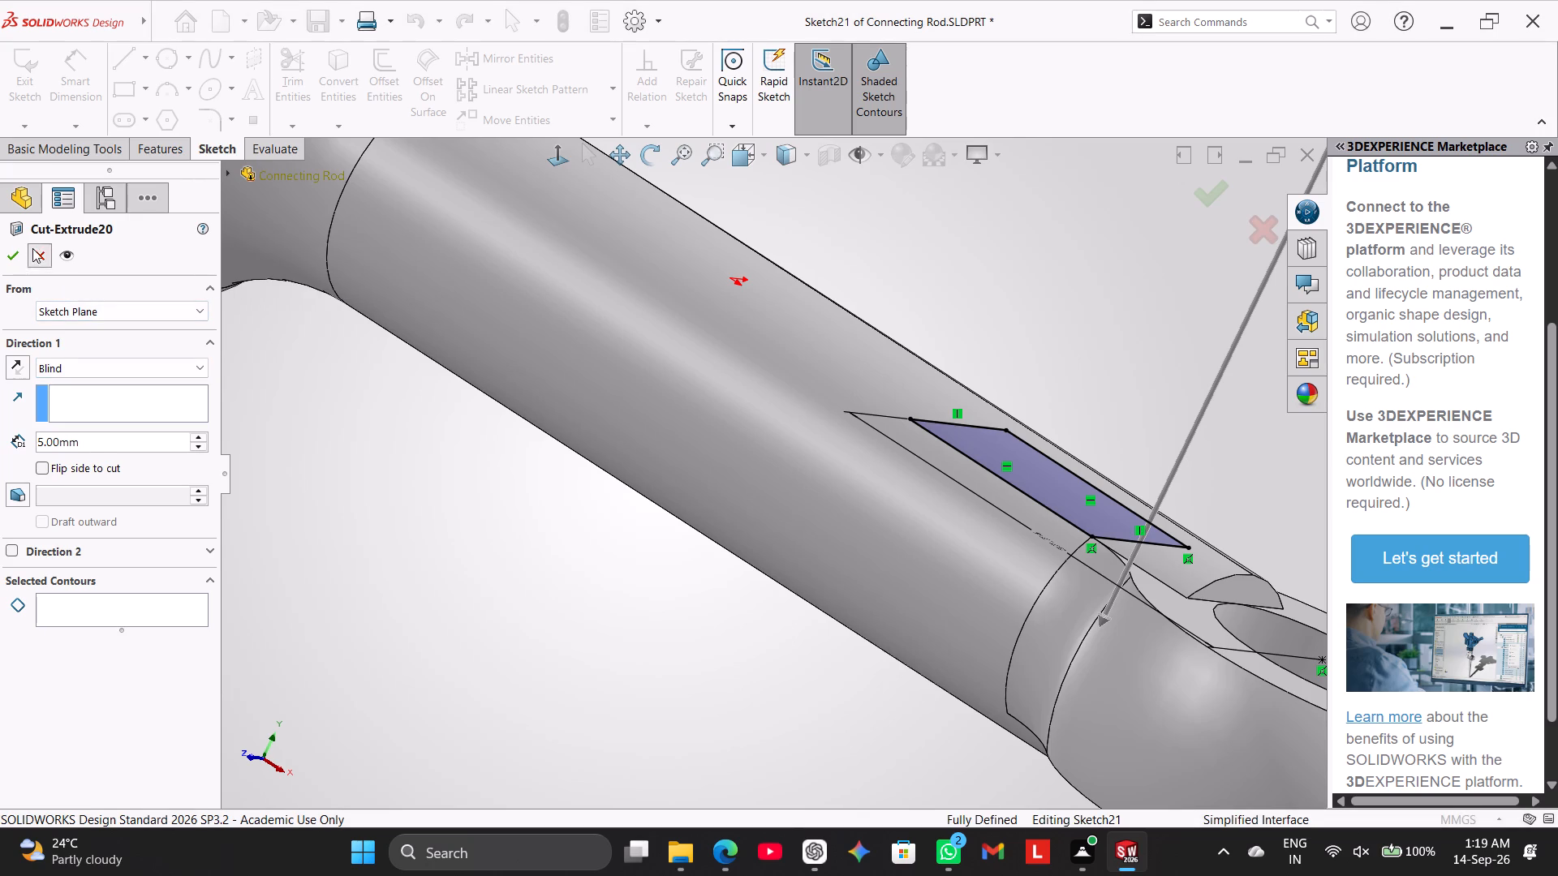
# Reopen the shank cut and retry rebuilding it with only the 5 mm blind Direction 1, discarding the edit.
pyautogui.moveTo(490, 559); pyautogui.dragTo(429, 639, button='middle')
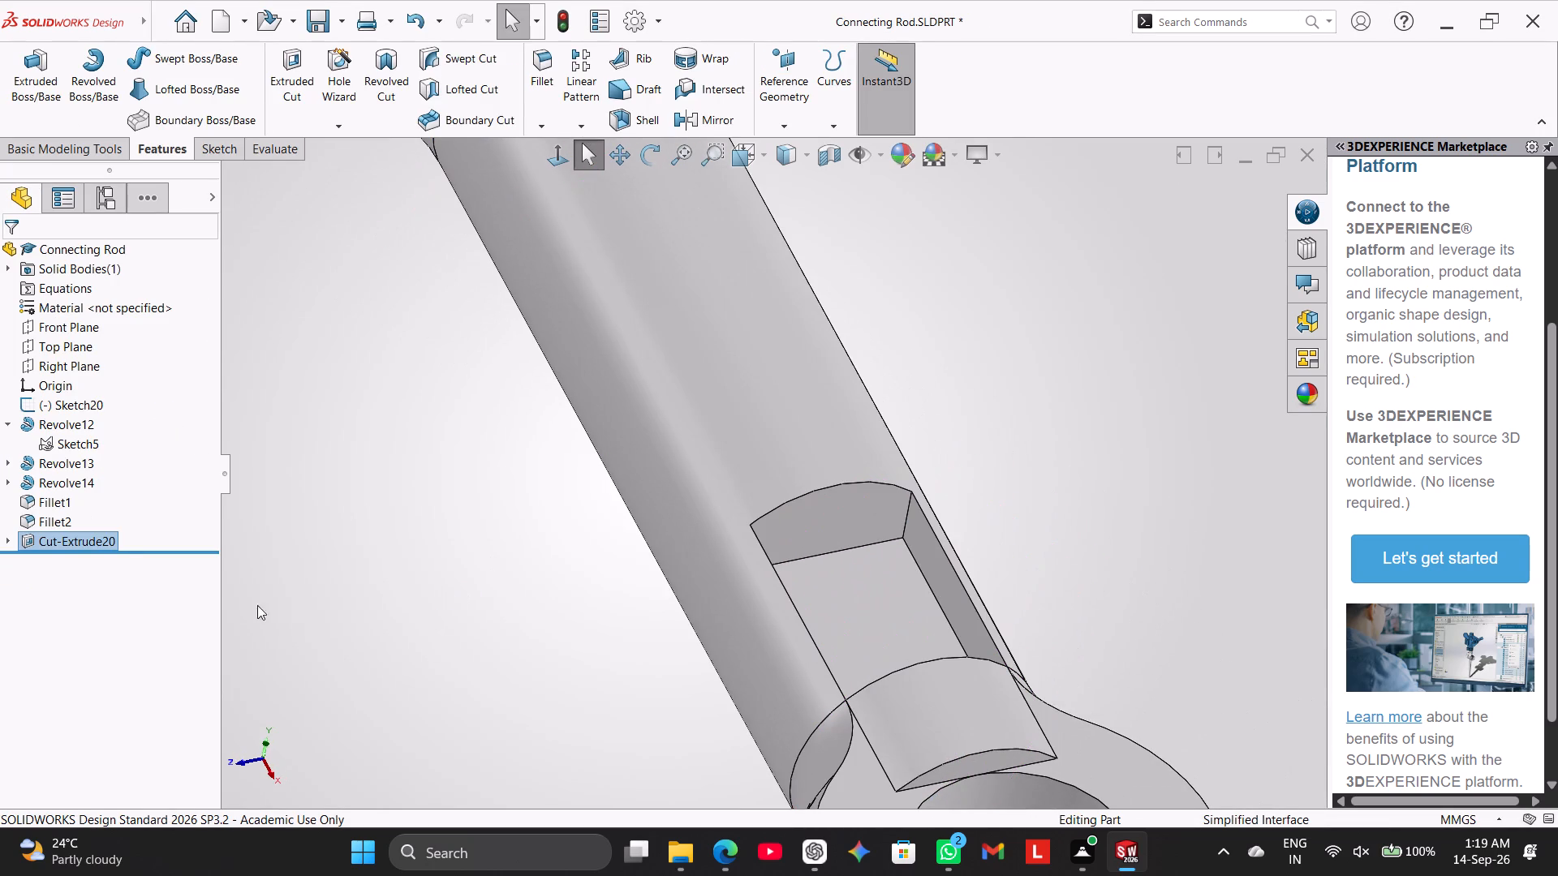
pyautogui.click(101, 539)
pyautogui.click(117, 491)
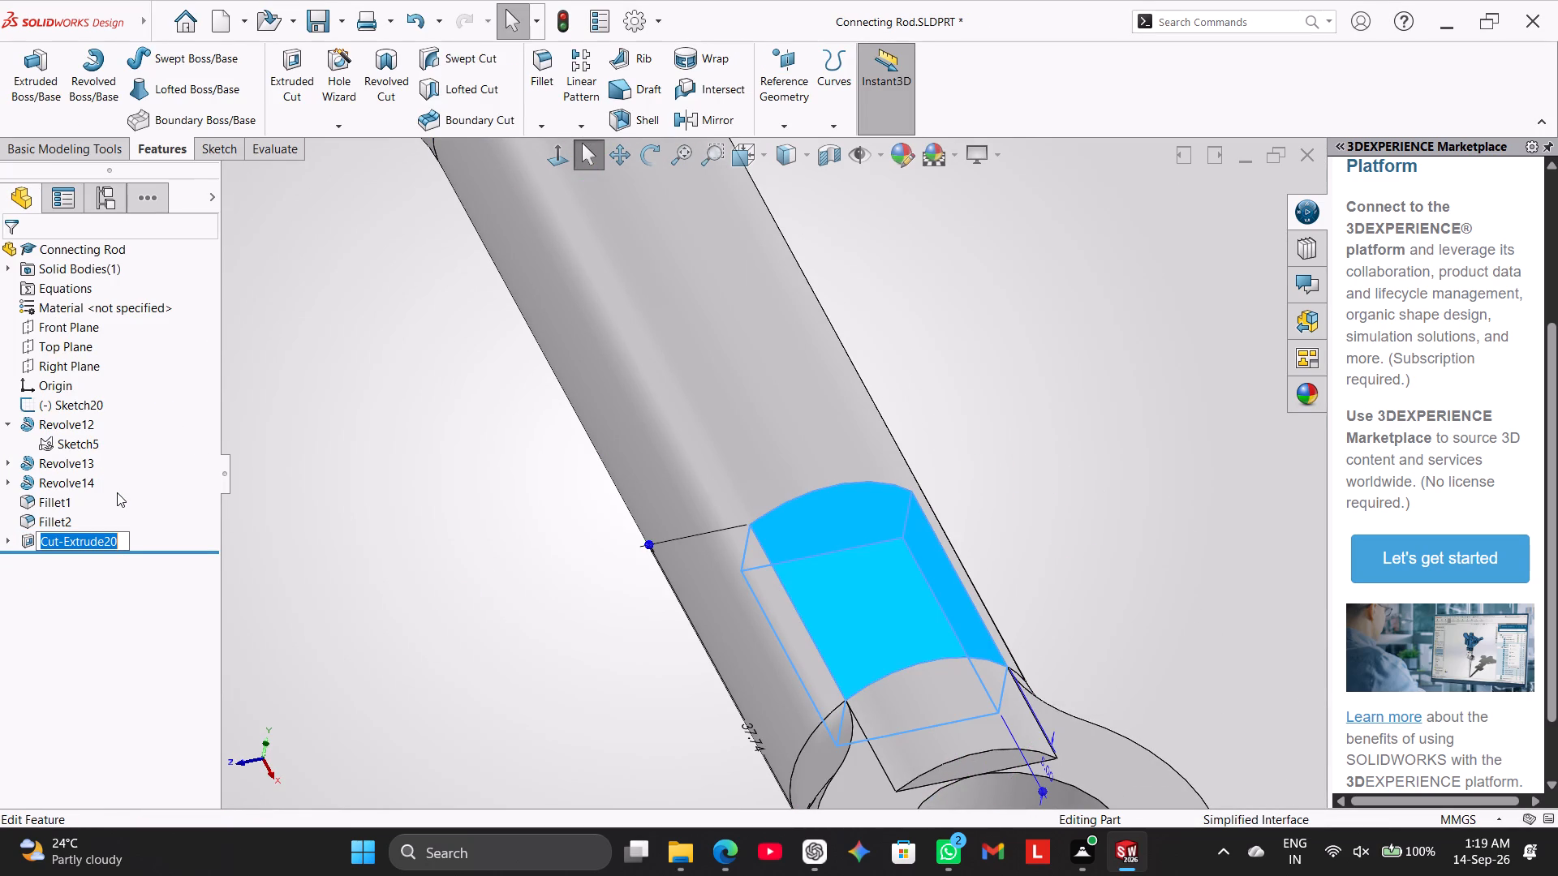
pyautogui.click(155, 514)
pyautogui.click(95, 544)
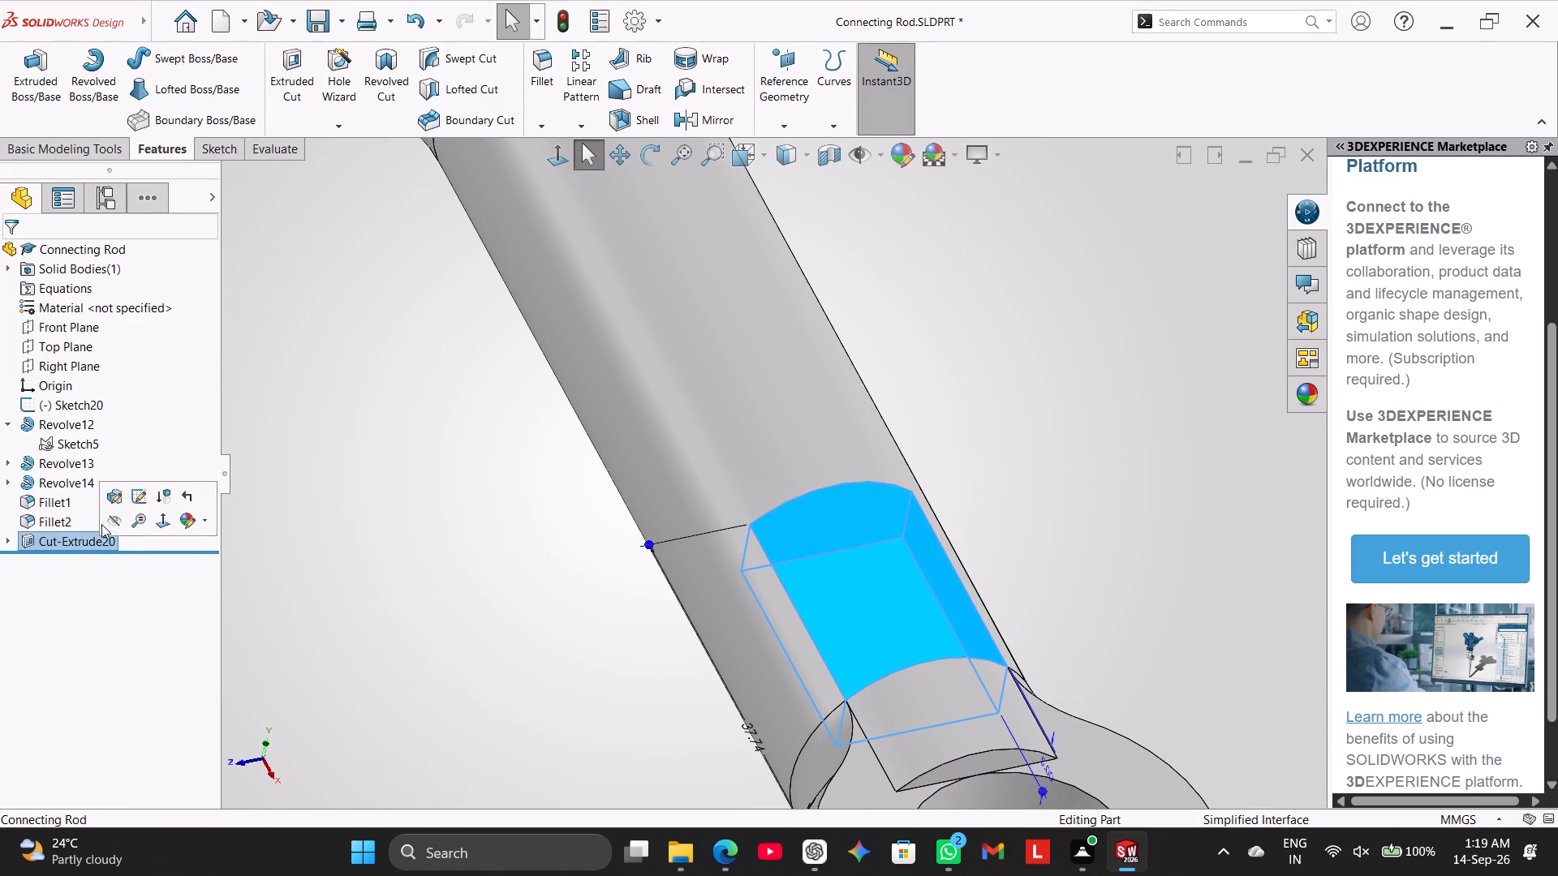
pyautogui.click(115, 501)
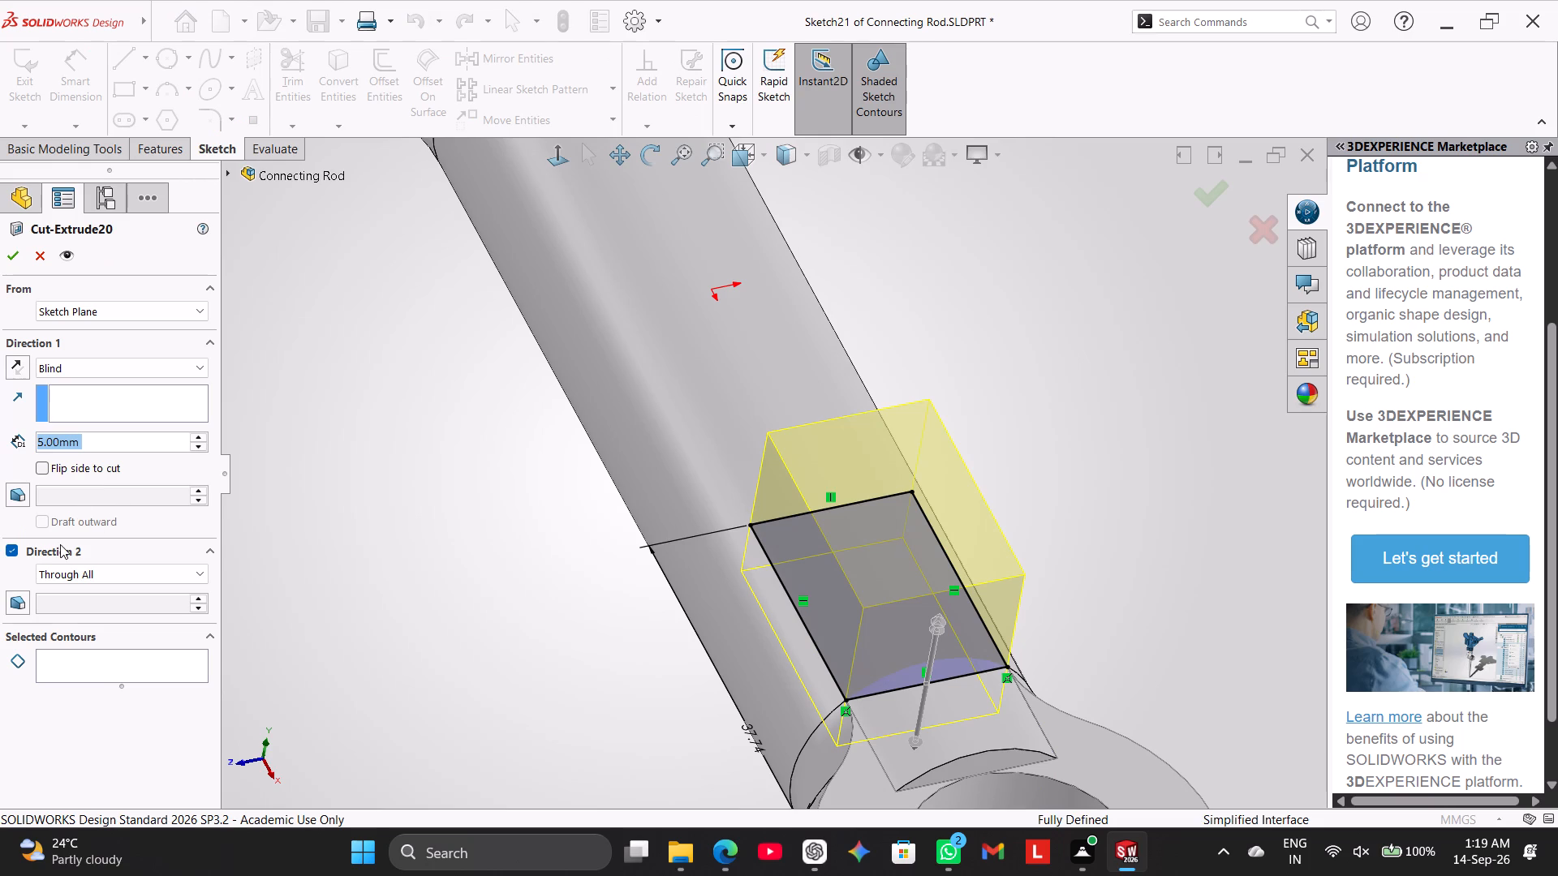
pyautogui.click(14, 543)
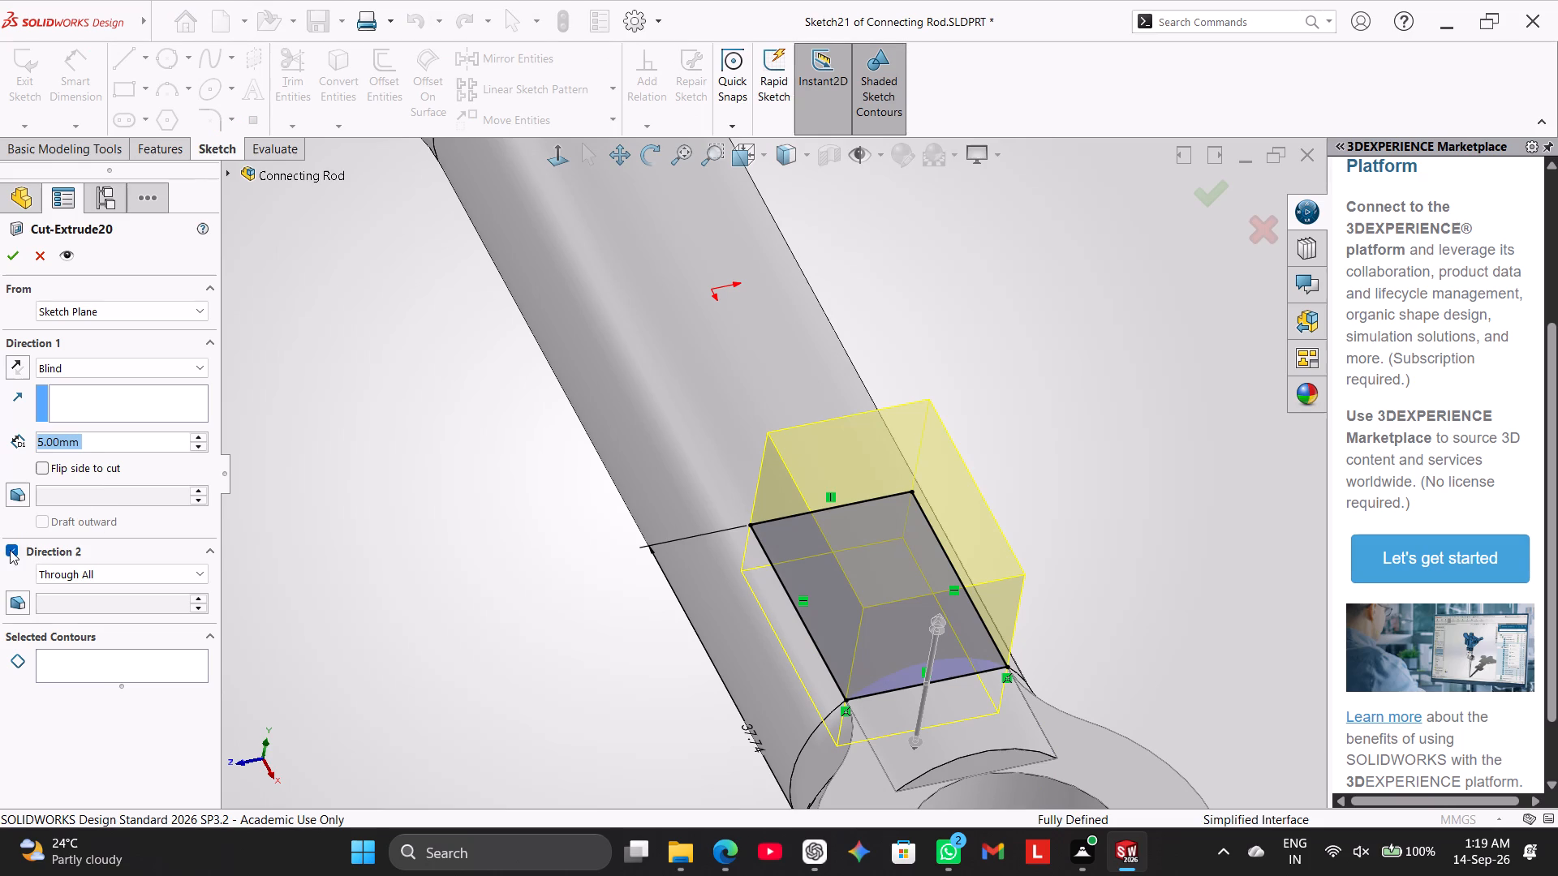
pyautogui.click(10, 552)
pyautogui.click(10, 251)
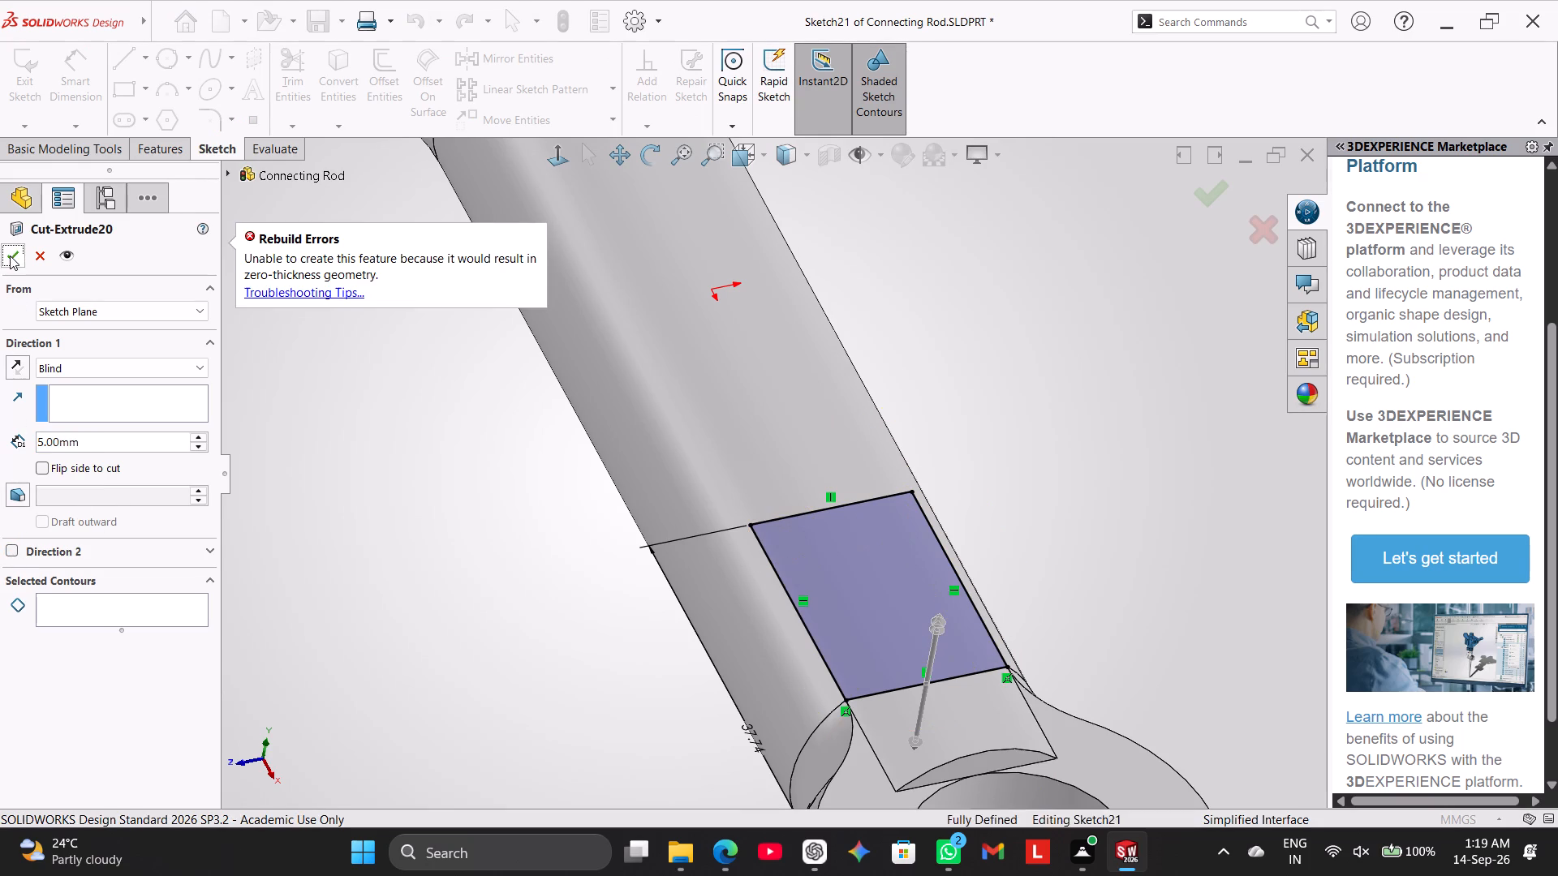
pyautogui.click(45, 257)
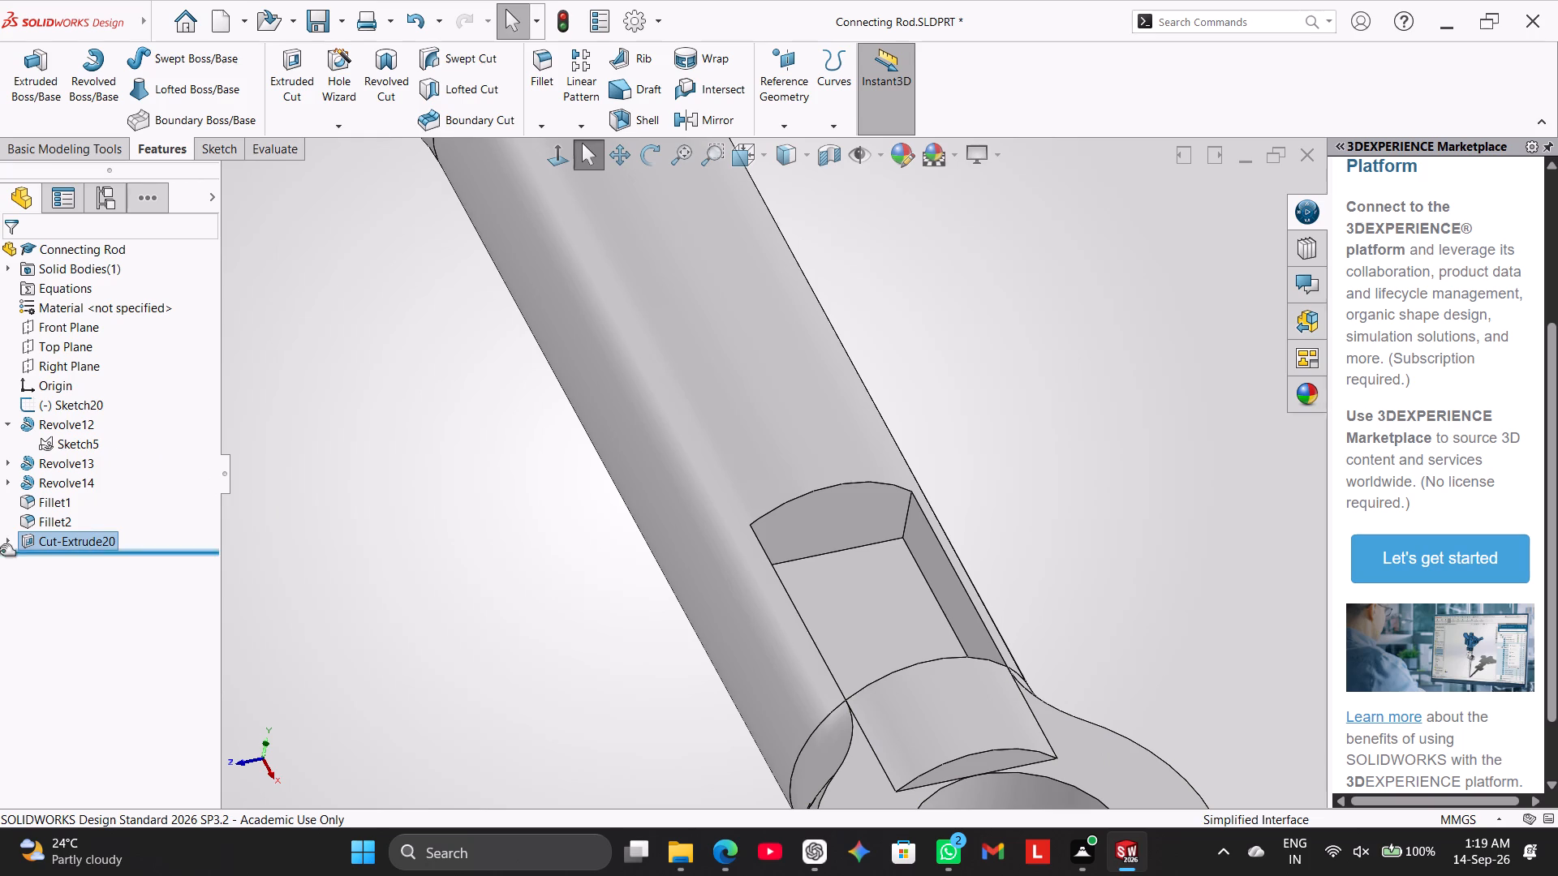
# Edit the shank cut so Direction 2 is Blind at 5 mm, and rebuild the feature.
pyautogui.click(52, 544)
pyautogui.click(72, 497)
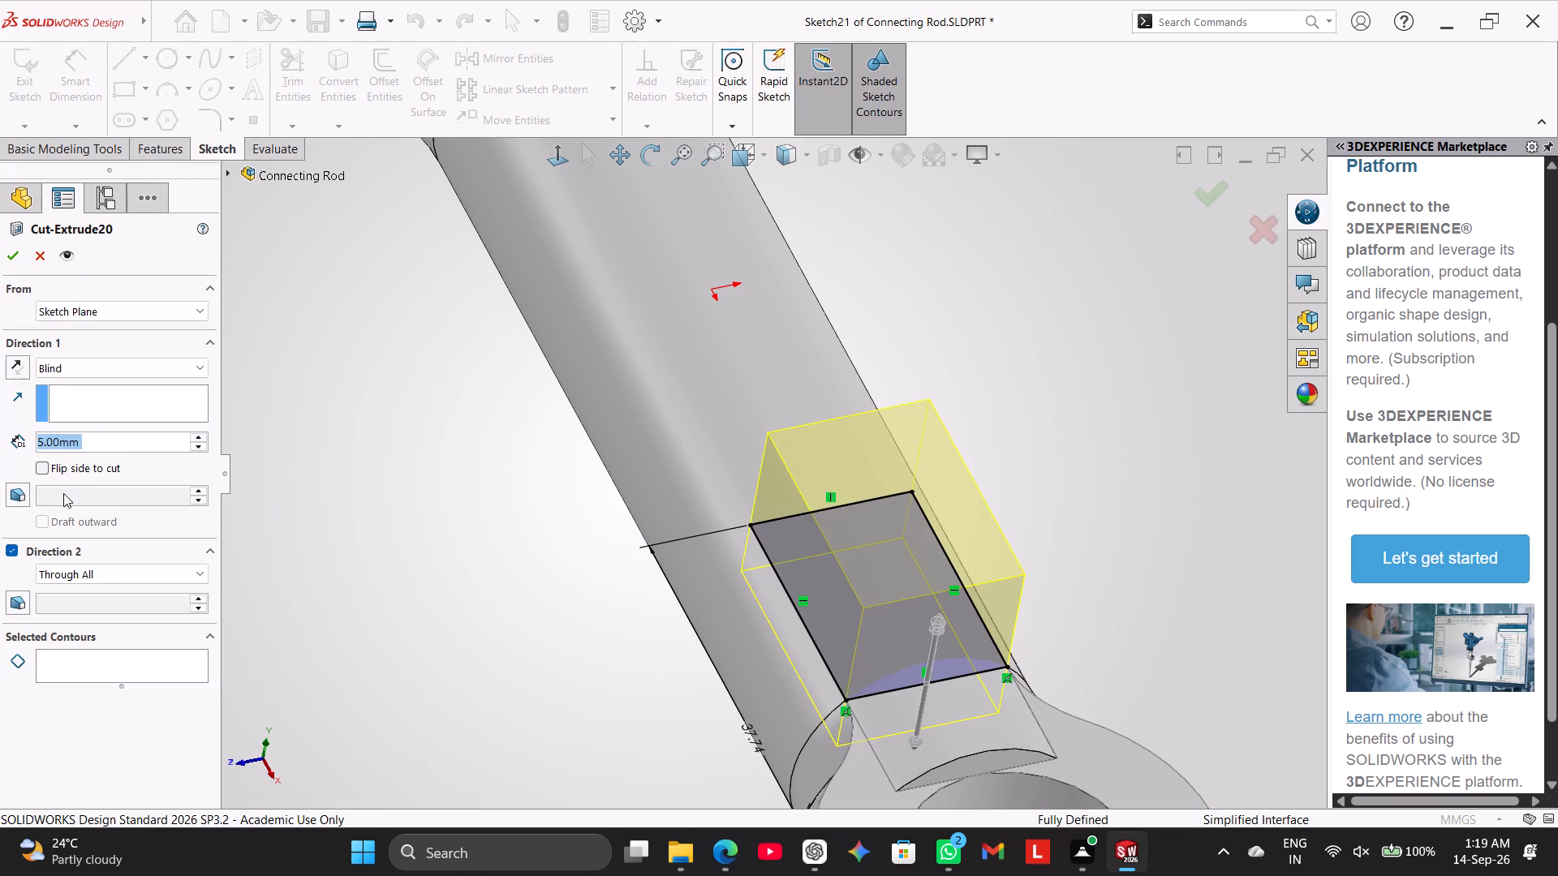
pyautogui.click(97, 582)
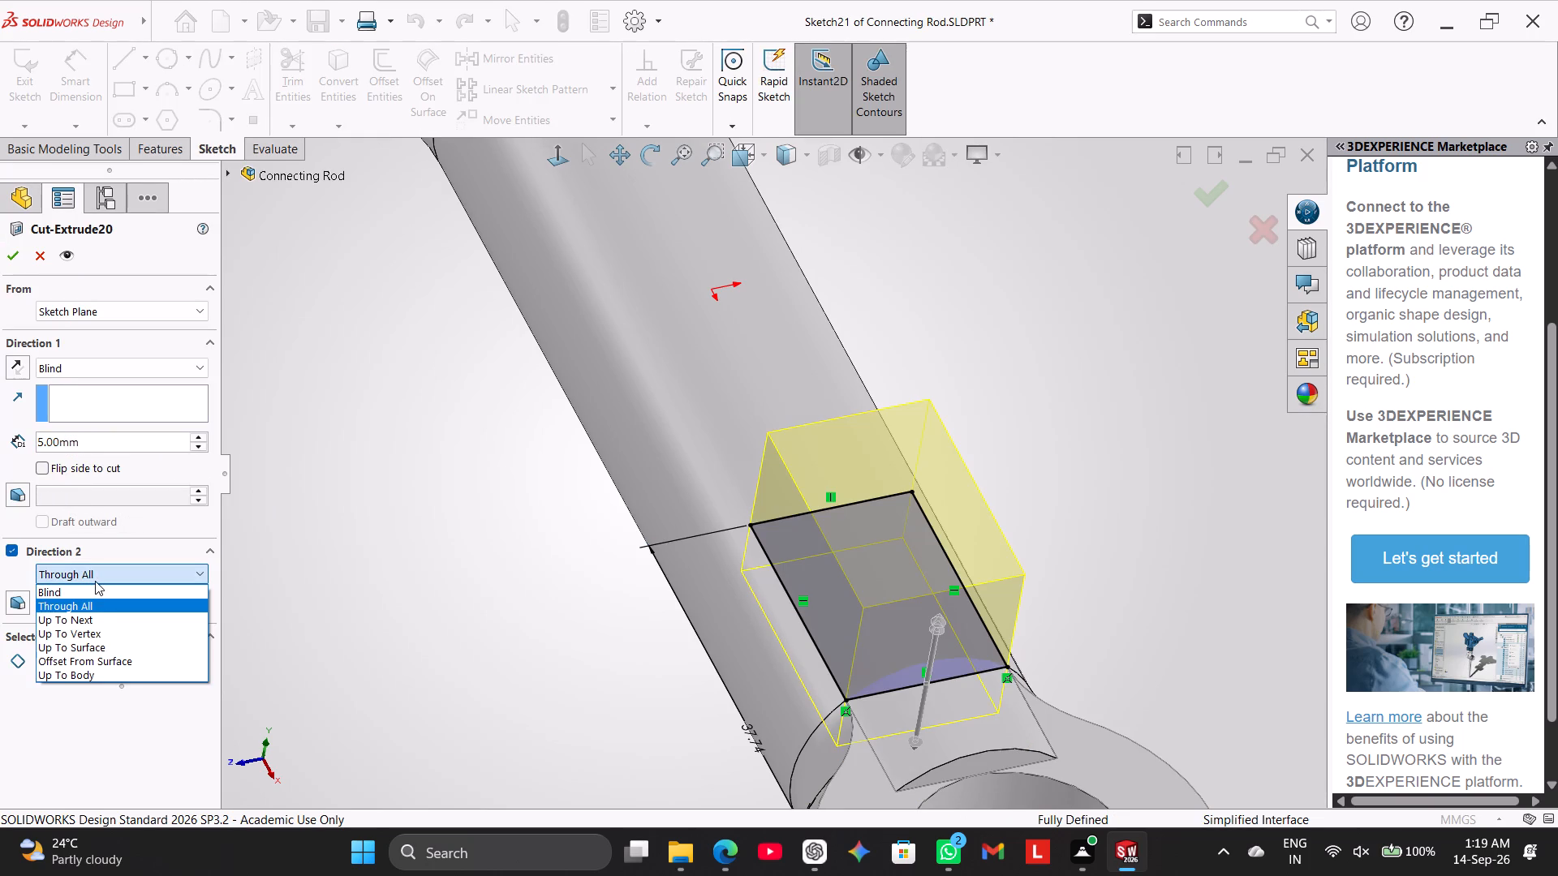
pyautogui.click(95, 589)
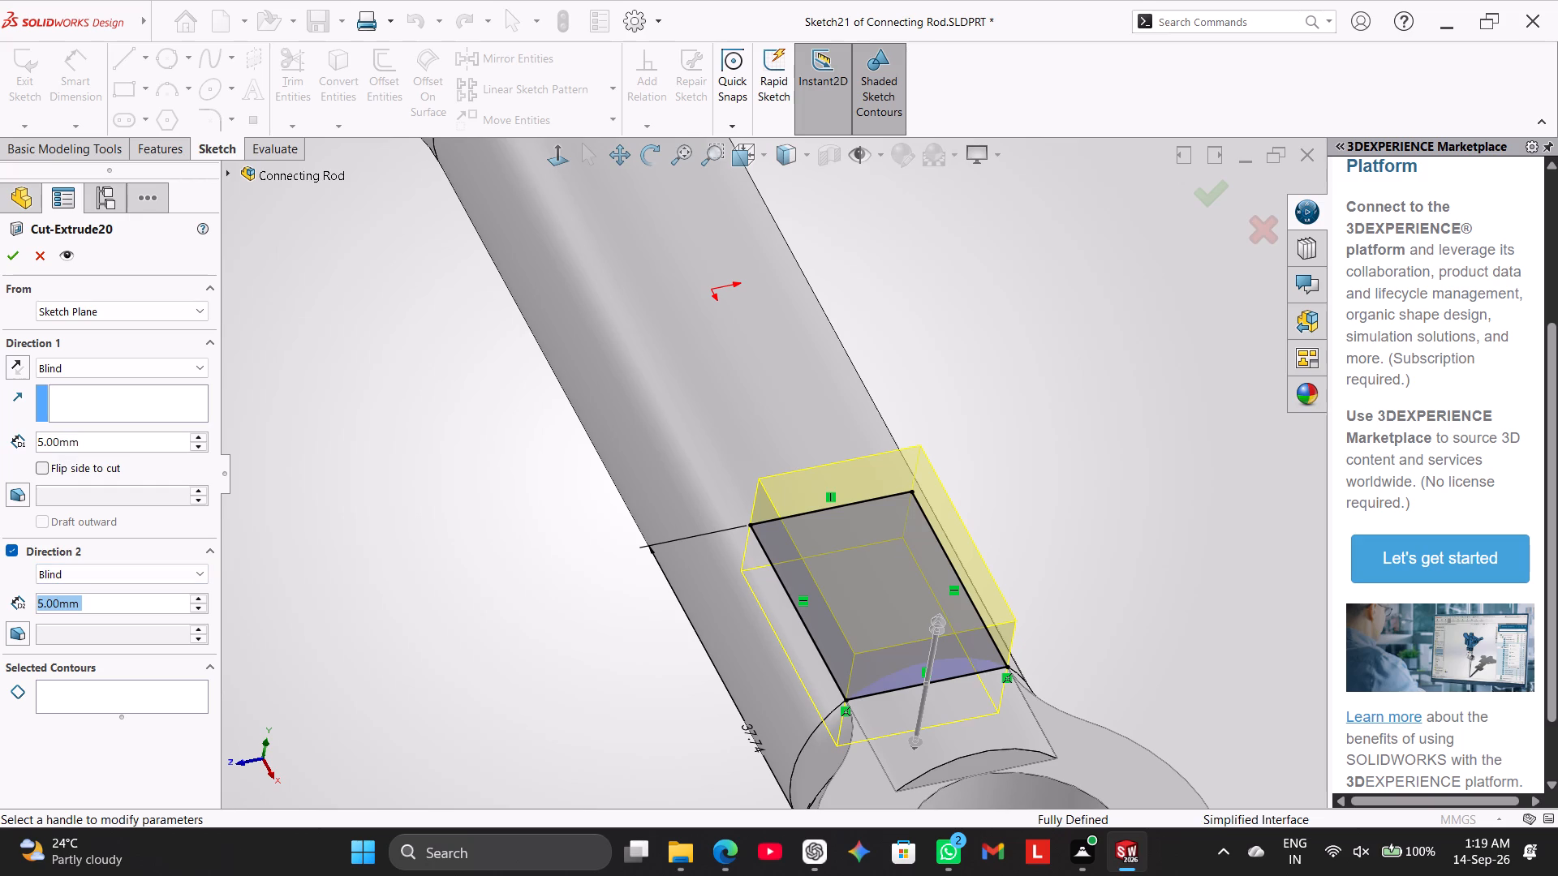
pyautogui.click(19, 259)
# Examine the rectangular pocket in the shank beside the eye from several angles, checking both sides of the rod.
pyautogui.moveTo(381, 566); pyautogui.dragTo(461, 474, button='middle')
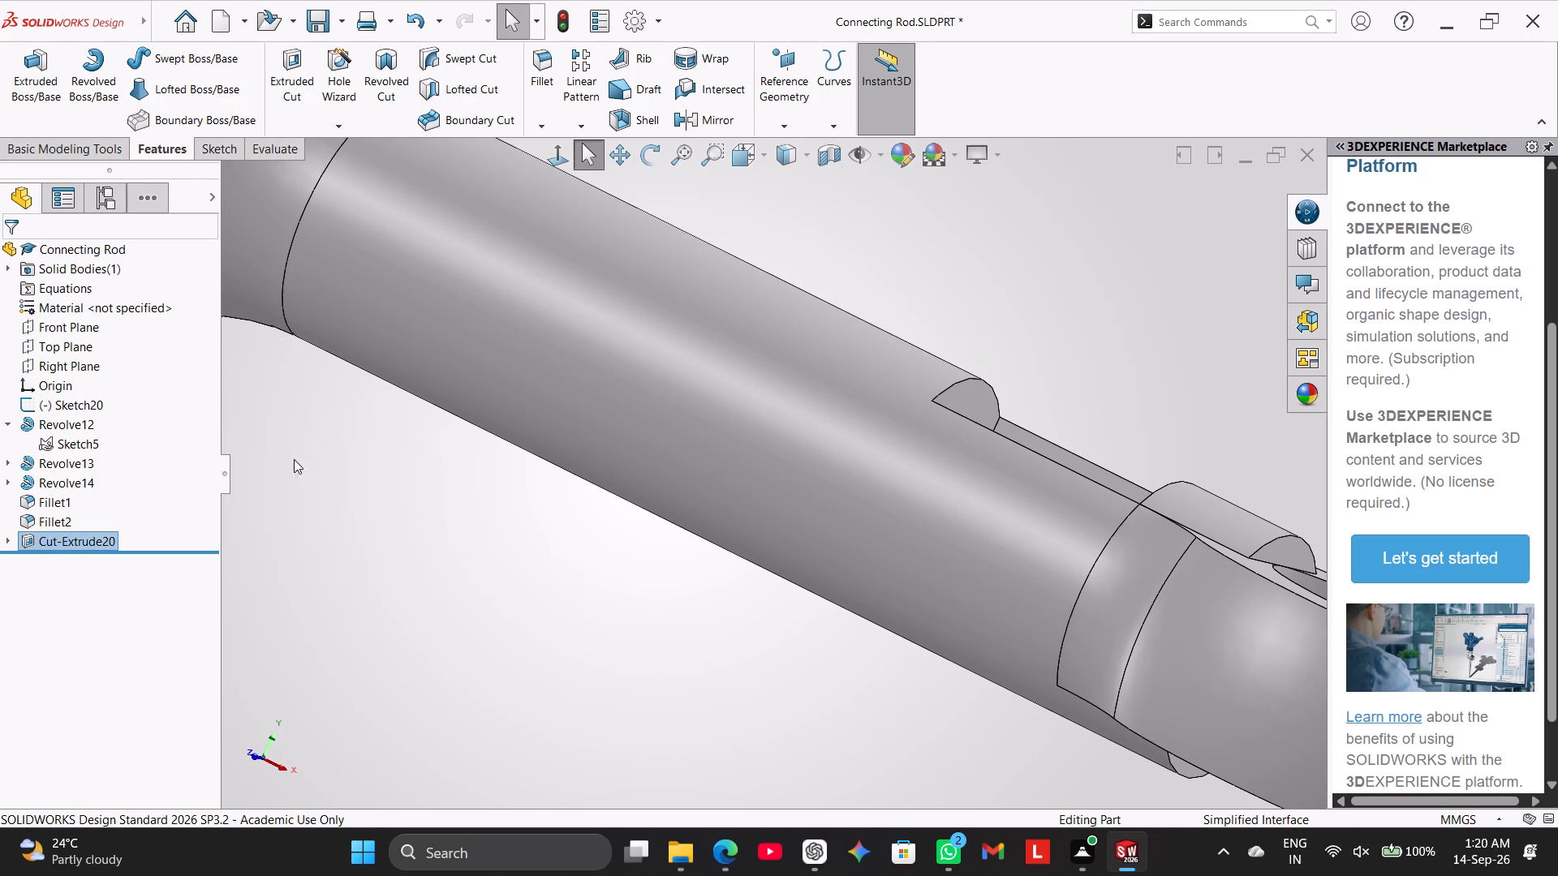
pyautogui.scroll(3, 794, 560)
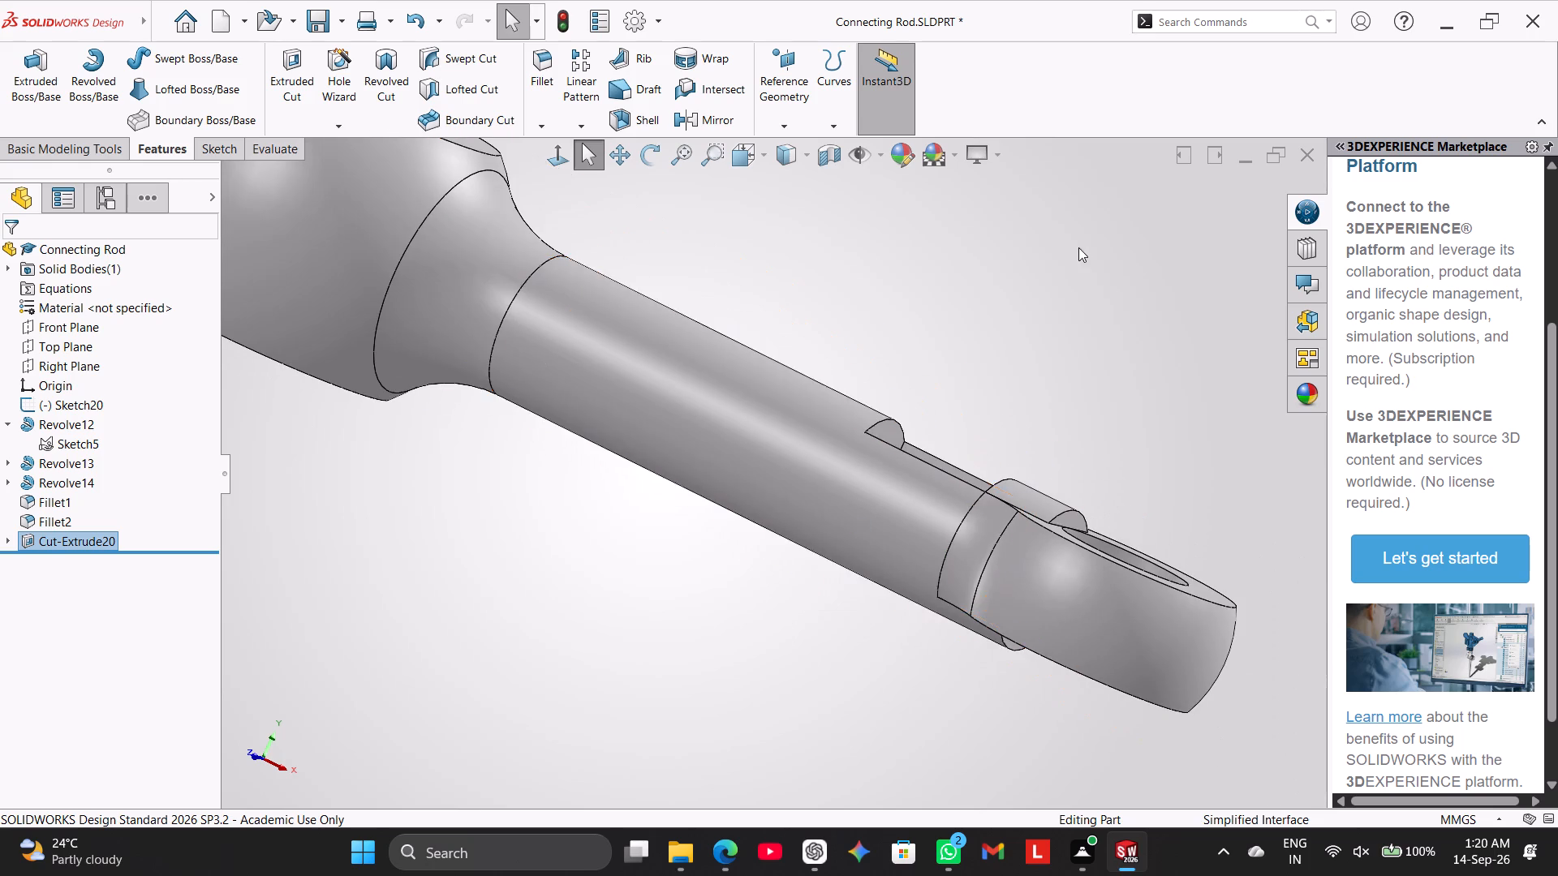
pyautogui.moveTo(1082, 244); pyautogui.dragTo(1059, 309, button='middle')
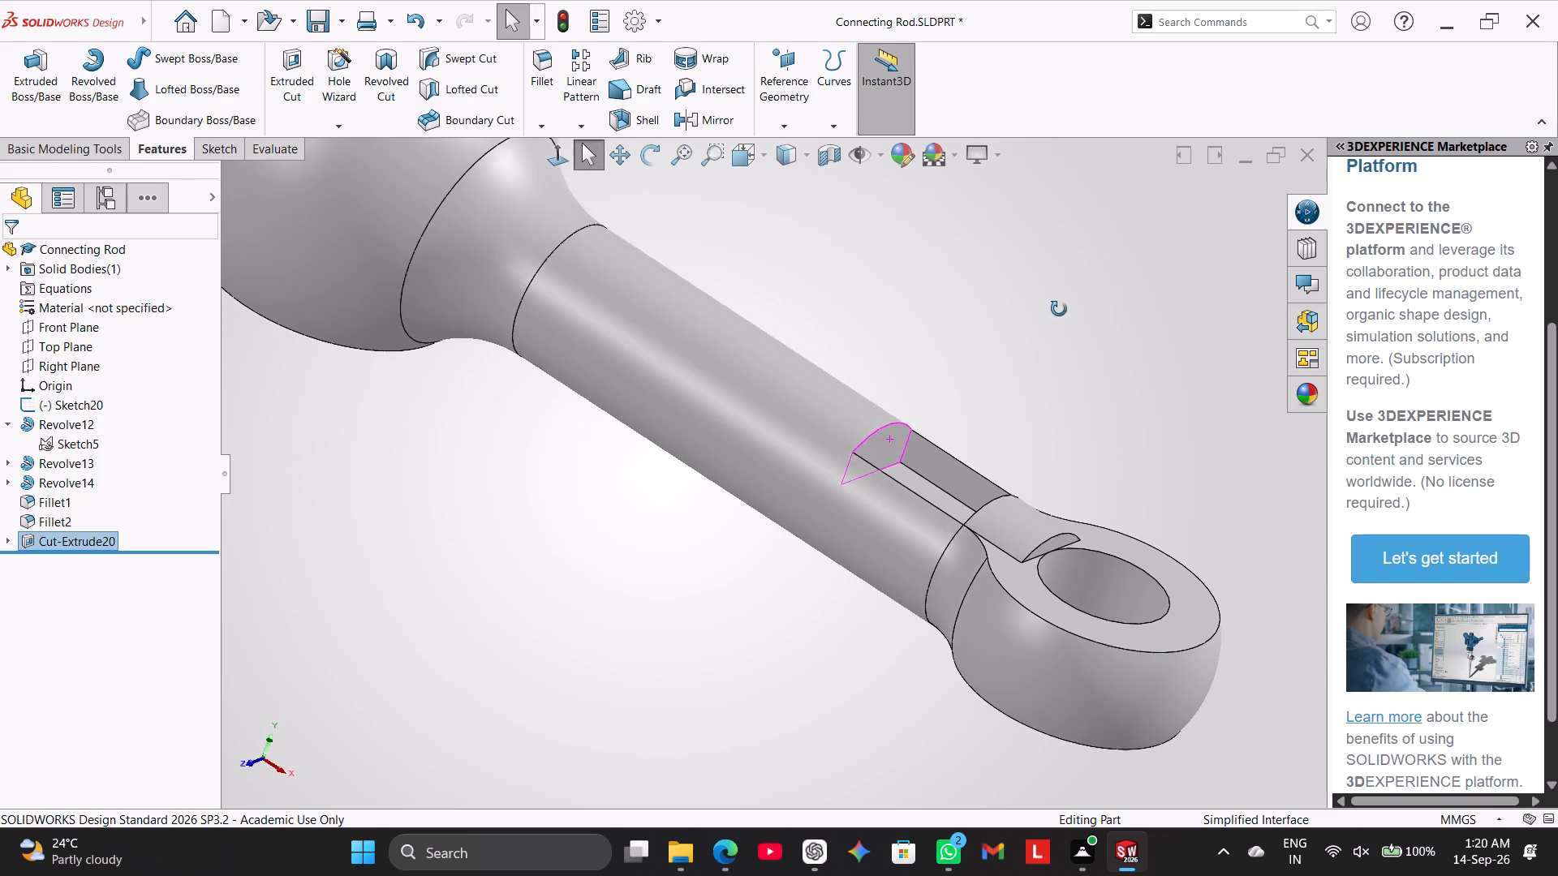
pyautogui.moveTo(1059, 309); pyautogui.dragTo(1134, 258, button='middle')
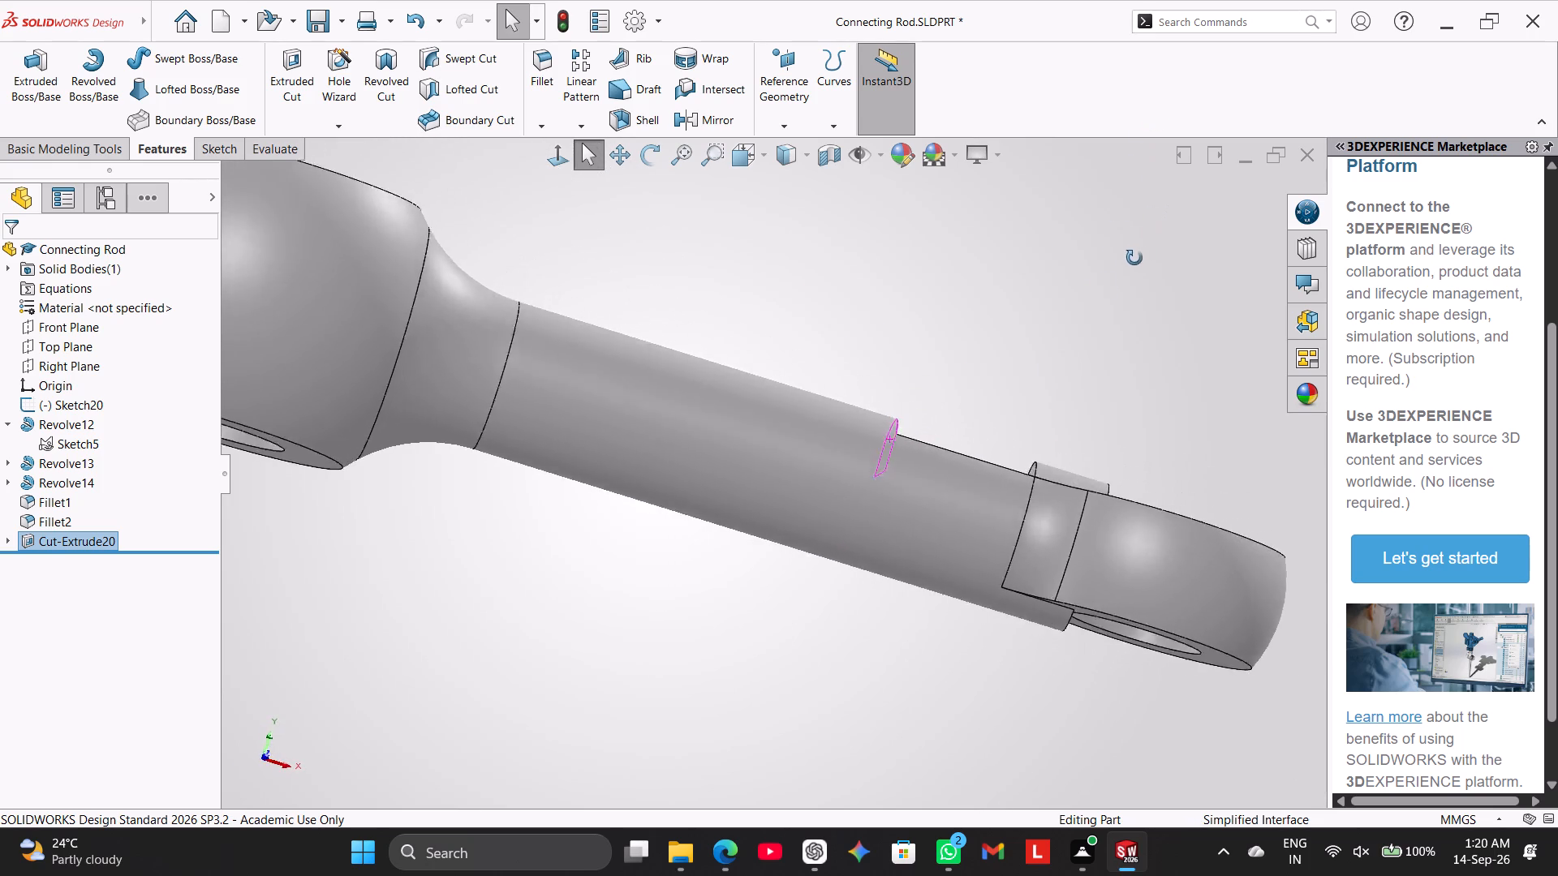
pyautogui.moveTo(1134, 258); pyautogui.dragTo(1097, 359, button='middle')
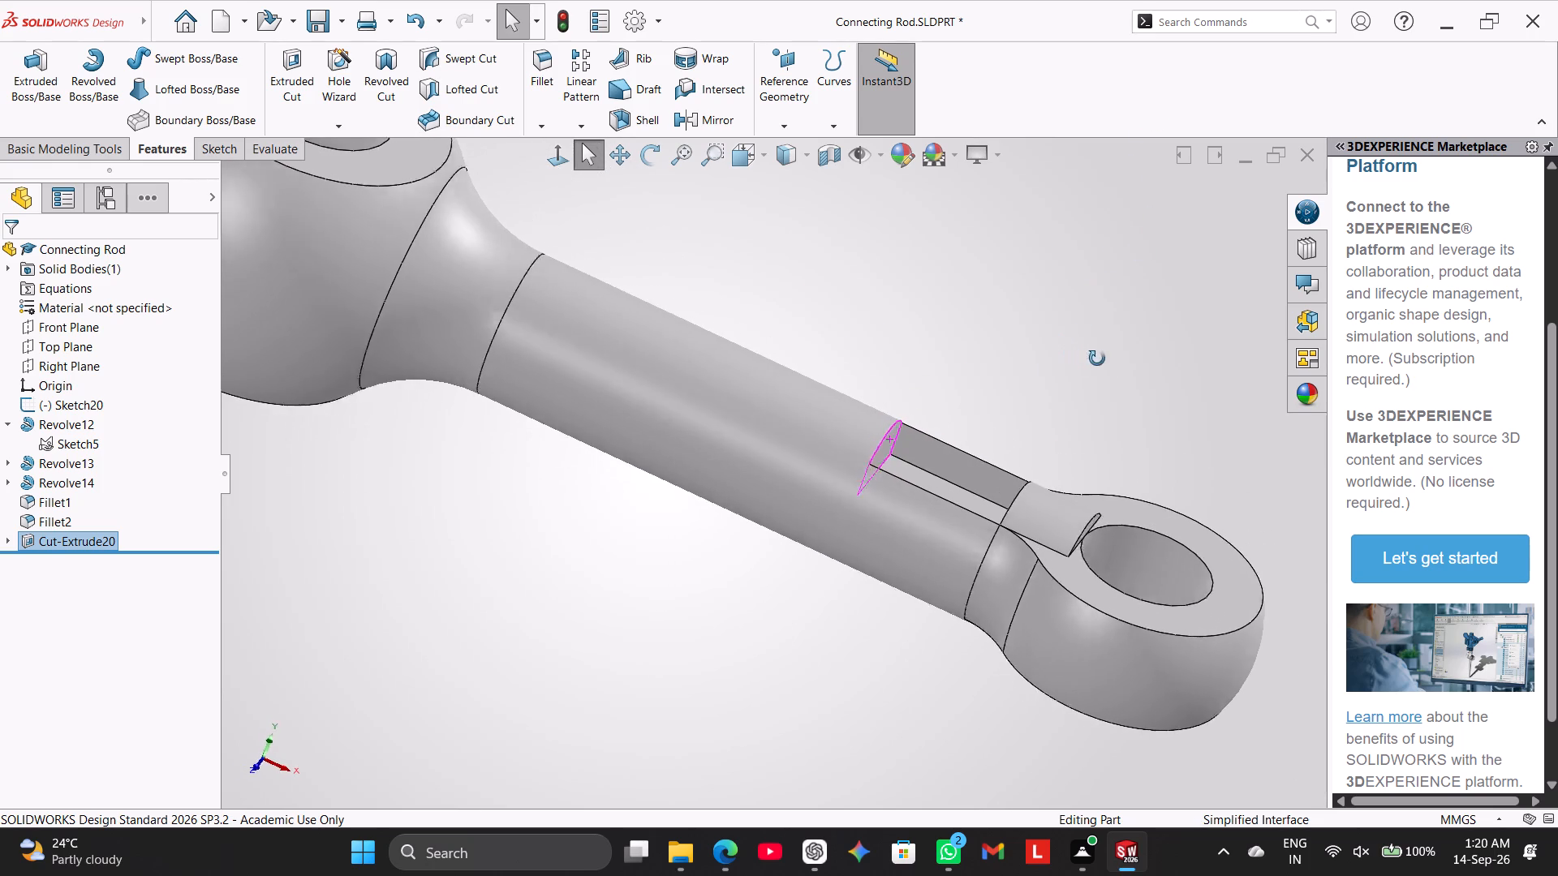
pyautogui.moveTo(1097, 359); pyautogui.dragTo(1151, 177, button='middle')
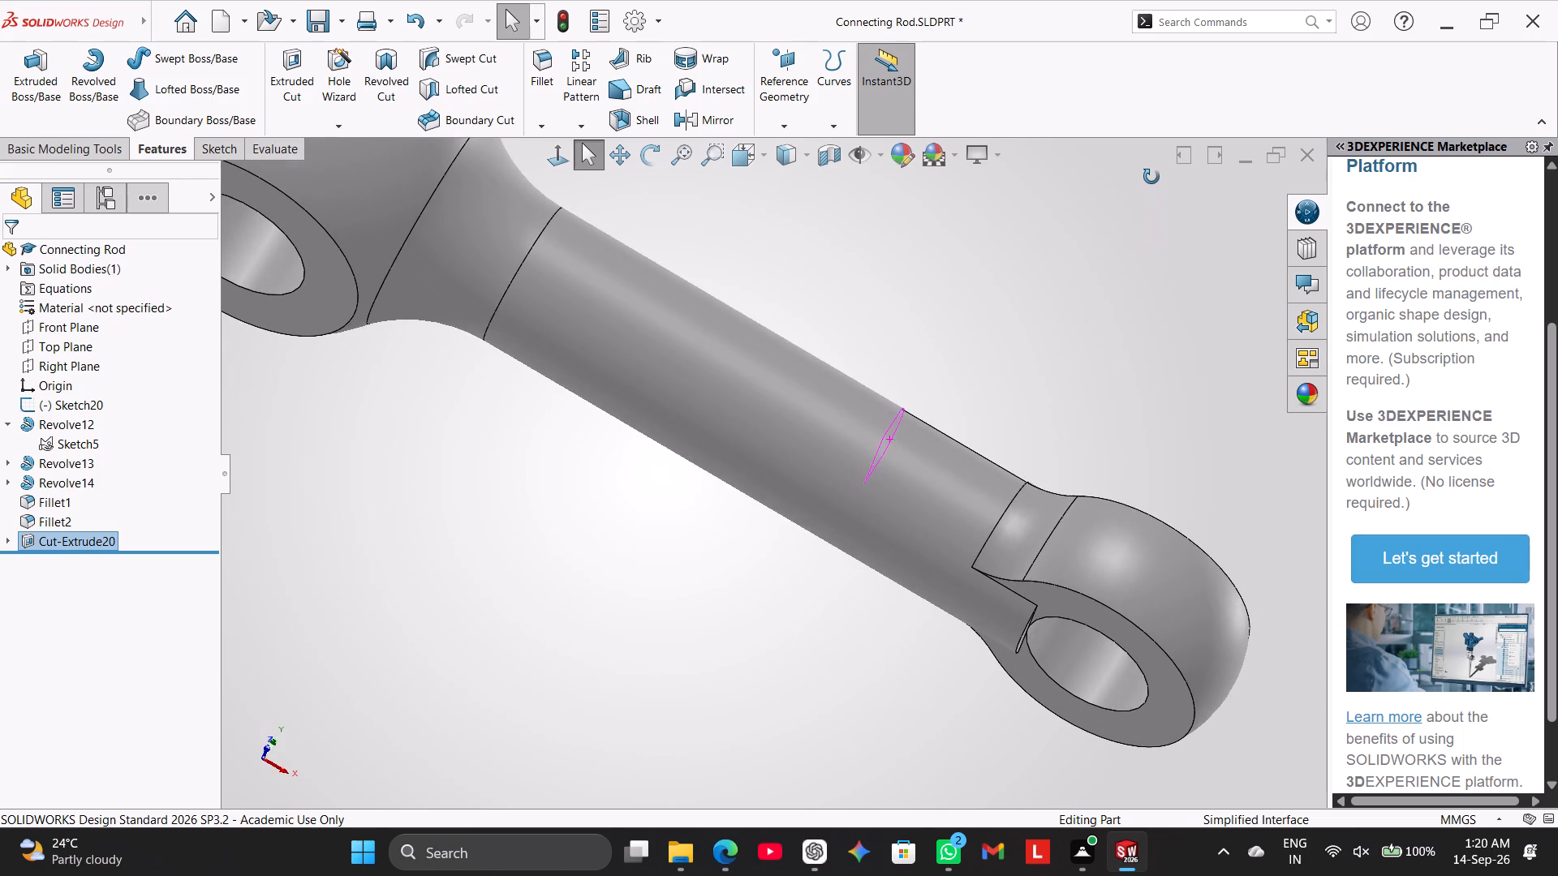
pyautogui.moveTo(1151, 177); pyautogui.dragTo(1090, 300, button='middle')
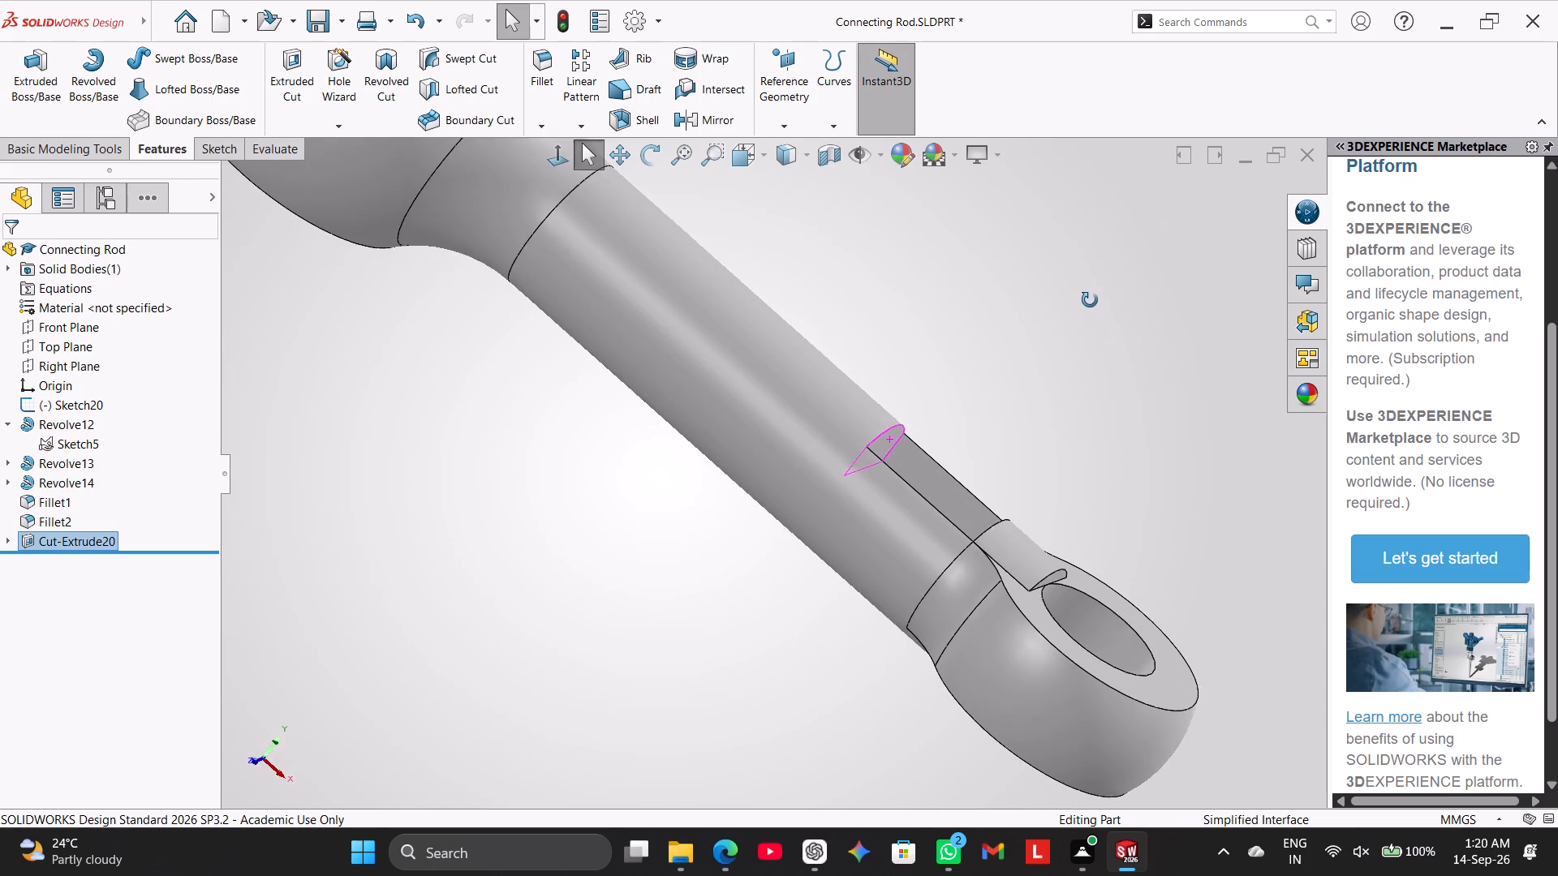
pyautogui.moveTo(1090, 300); pyautogui.dragTo(1083, 281, button='middle')
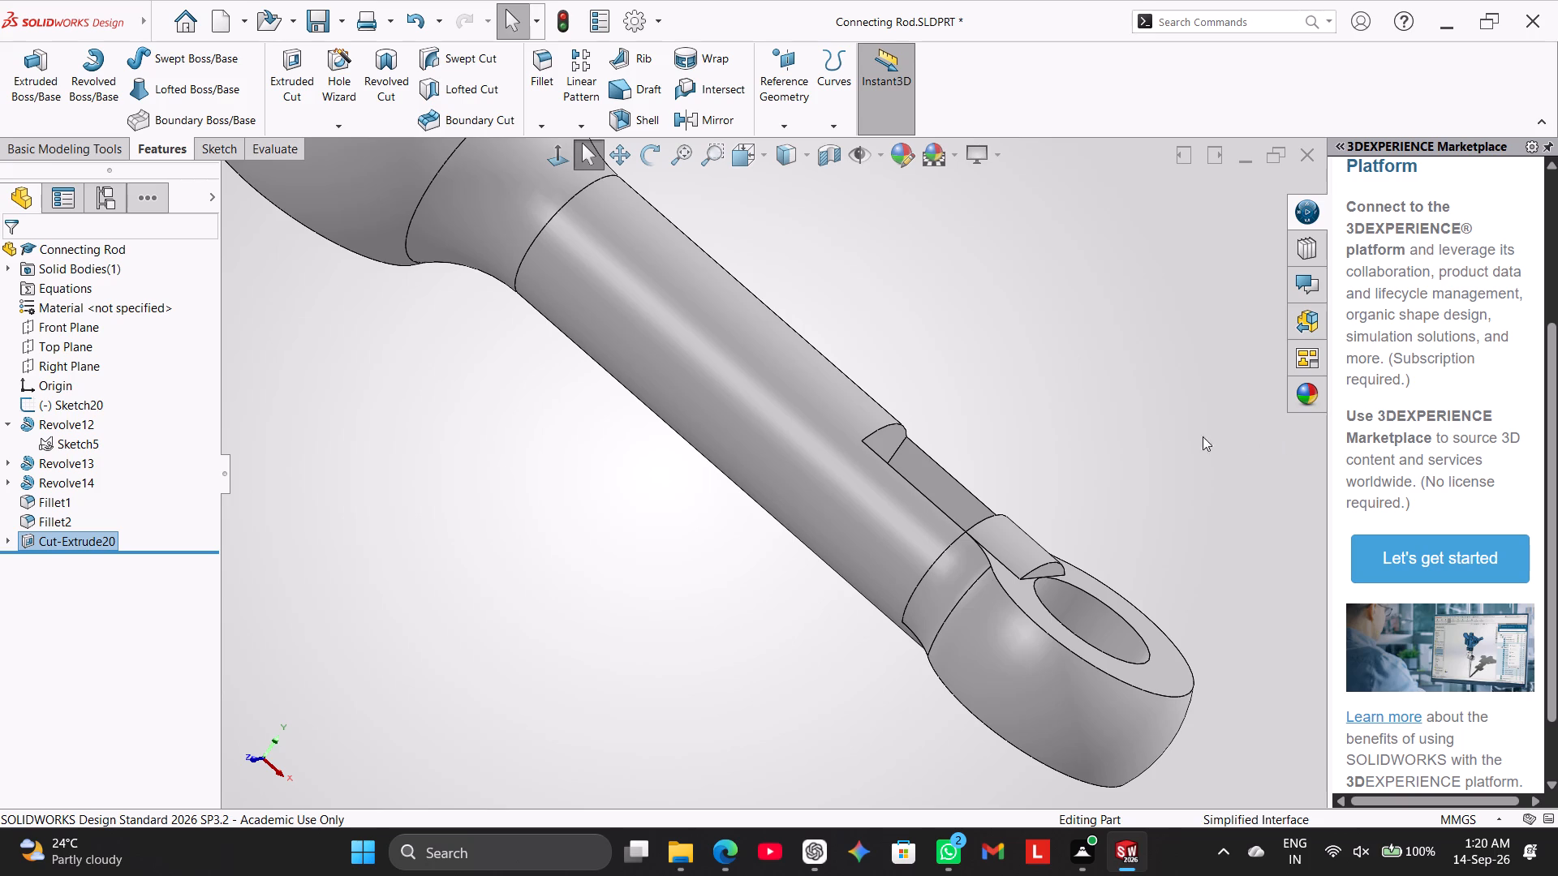
pyautogui.moveTo(1100, 388); pyautogui.dragTo(1047, 420, button='middle')
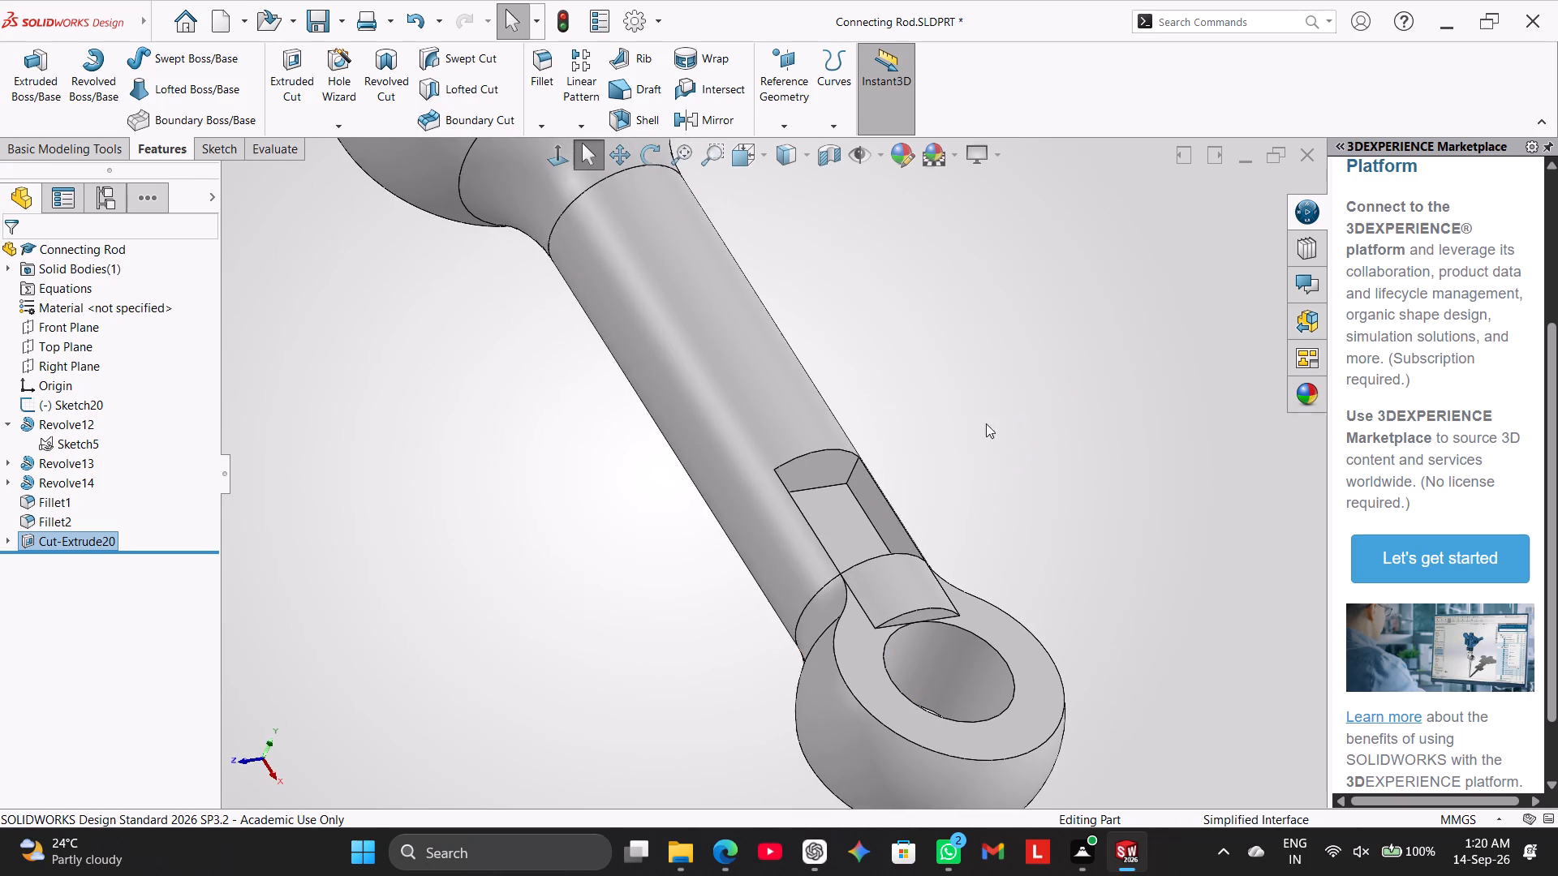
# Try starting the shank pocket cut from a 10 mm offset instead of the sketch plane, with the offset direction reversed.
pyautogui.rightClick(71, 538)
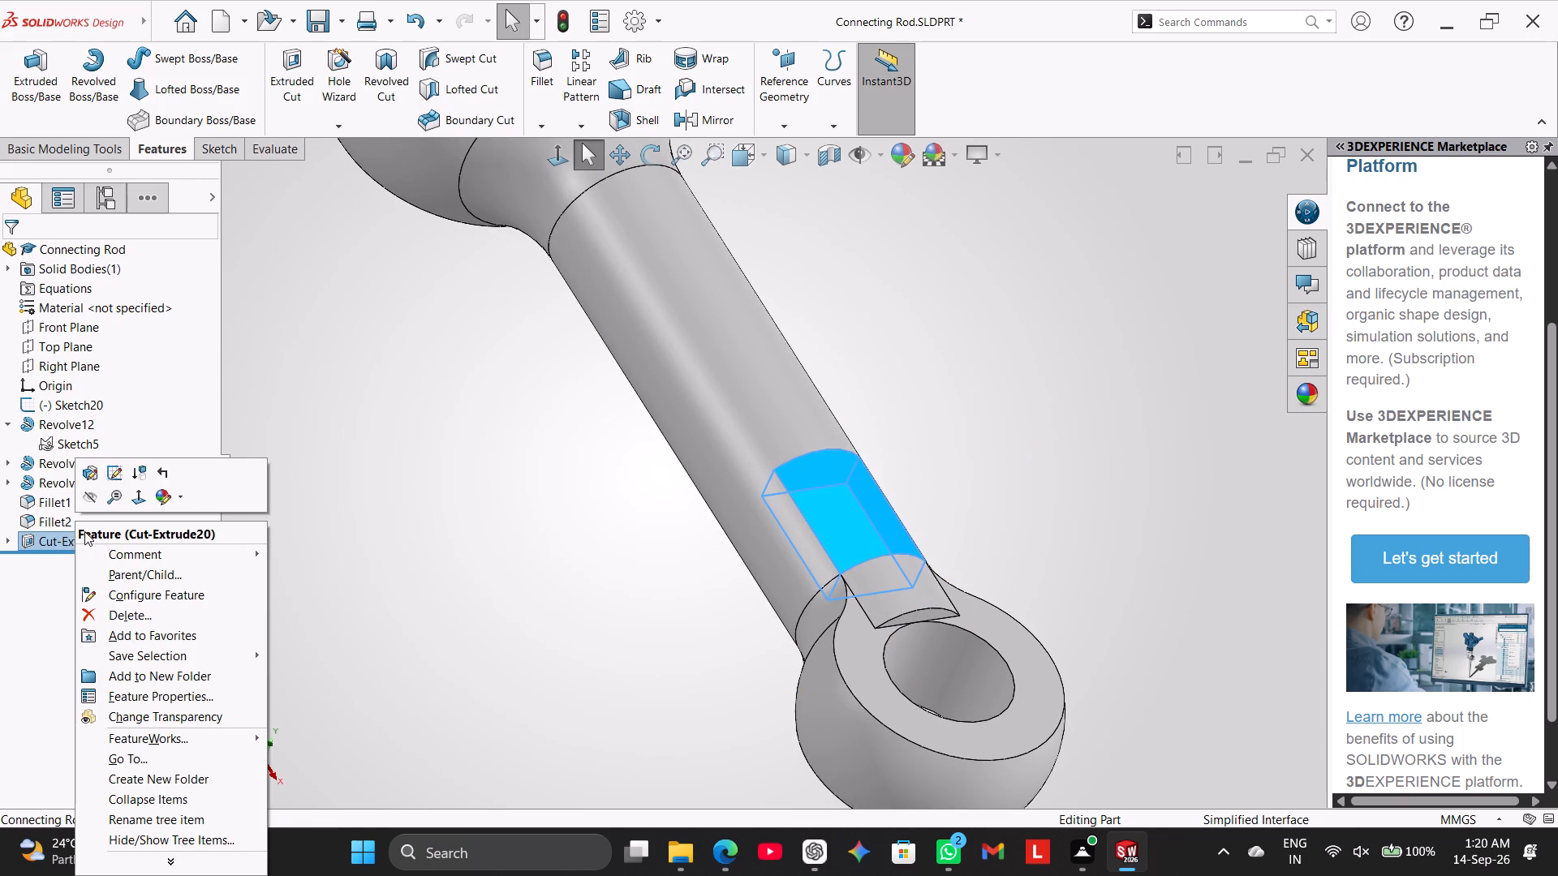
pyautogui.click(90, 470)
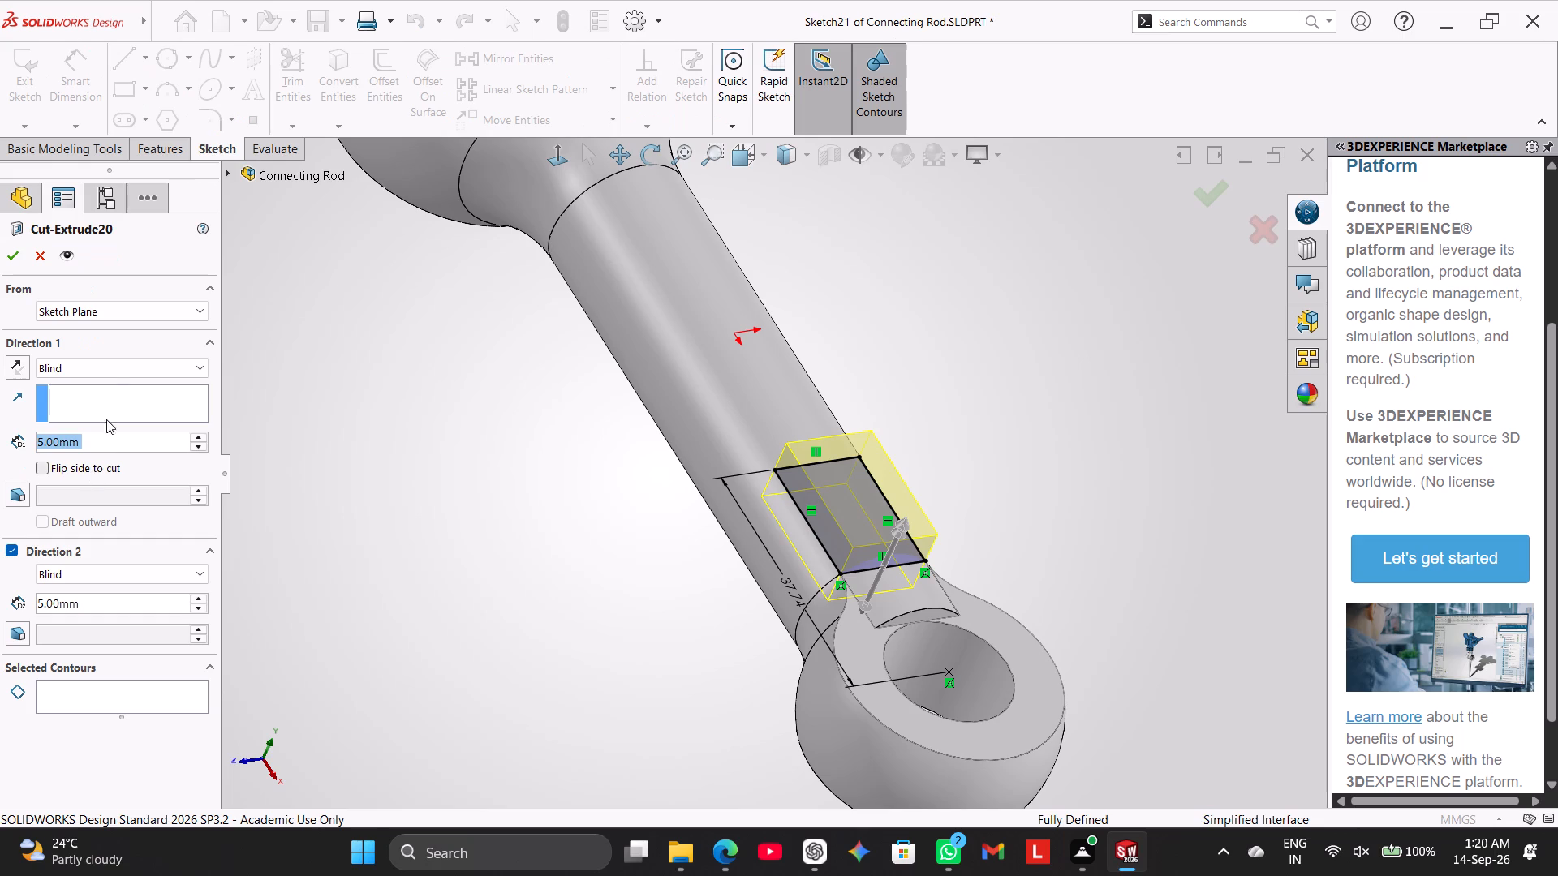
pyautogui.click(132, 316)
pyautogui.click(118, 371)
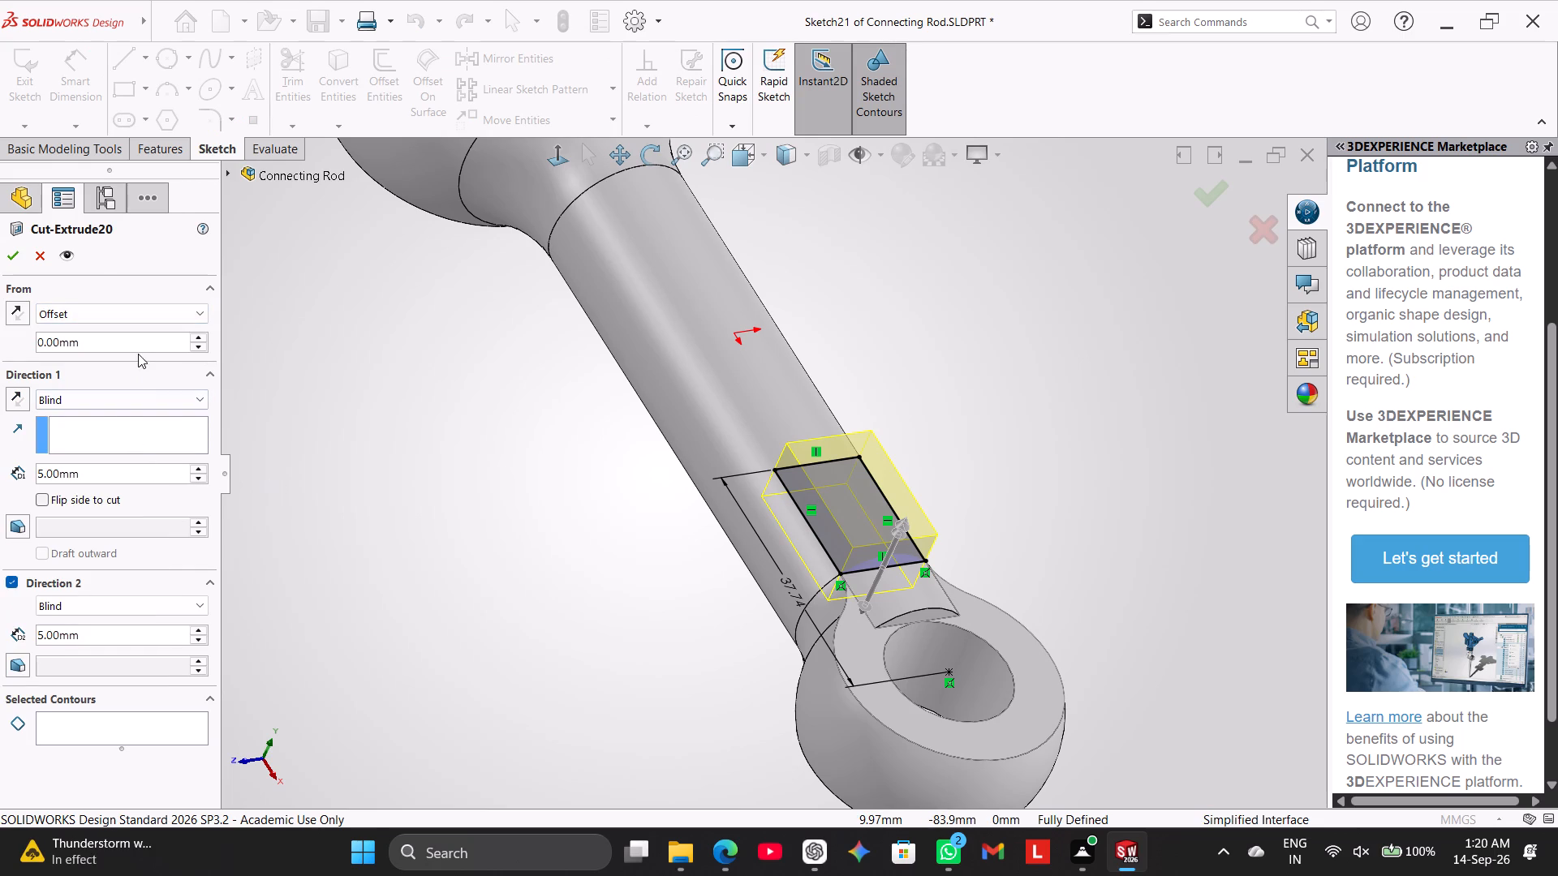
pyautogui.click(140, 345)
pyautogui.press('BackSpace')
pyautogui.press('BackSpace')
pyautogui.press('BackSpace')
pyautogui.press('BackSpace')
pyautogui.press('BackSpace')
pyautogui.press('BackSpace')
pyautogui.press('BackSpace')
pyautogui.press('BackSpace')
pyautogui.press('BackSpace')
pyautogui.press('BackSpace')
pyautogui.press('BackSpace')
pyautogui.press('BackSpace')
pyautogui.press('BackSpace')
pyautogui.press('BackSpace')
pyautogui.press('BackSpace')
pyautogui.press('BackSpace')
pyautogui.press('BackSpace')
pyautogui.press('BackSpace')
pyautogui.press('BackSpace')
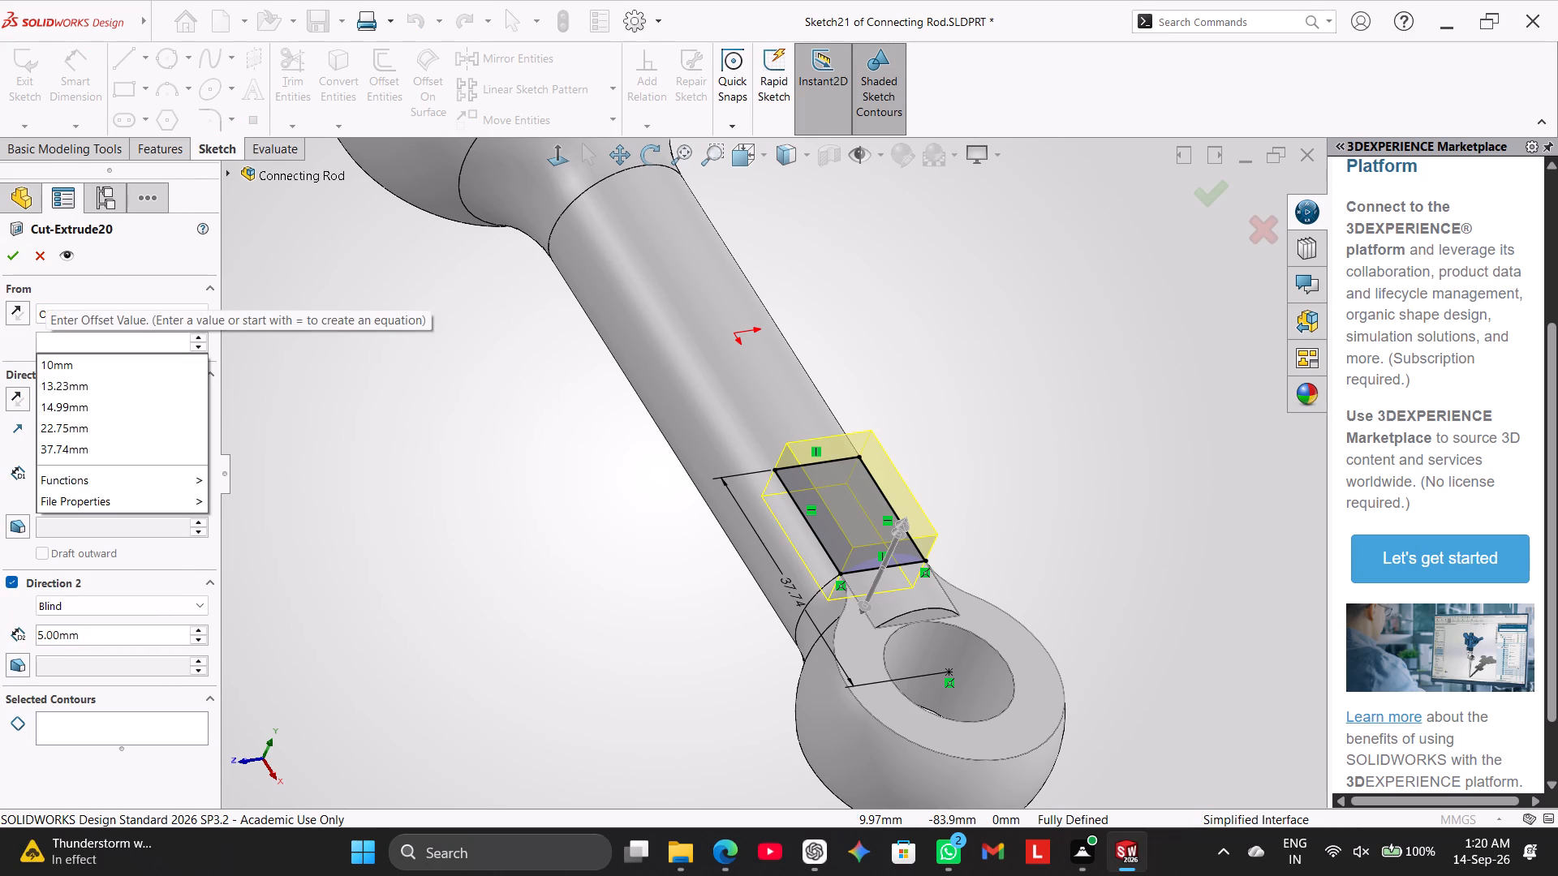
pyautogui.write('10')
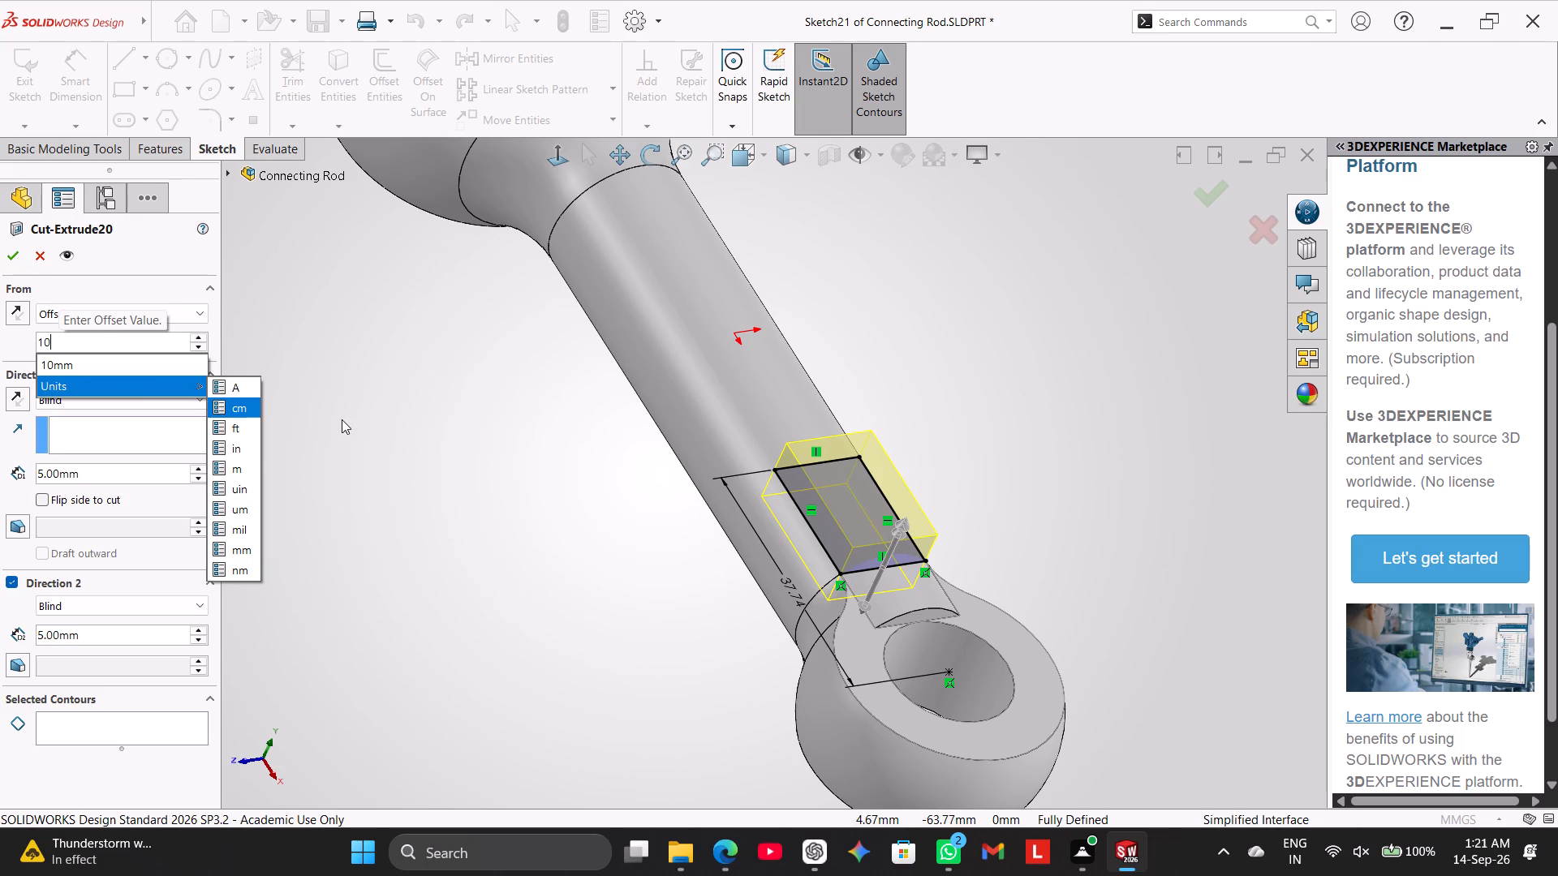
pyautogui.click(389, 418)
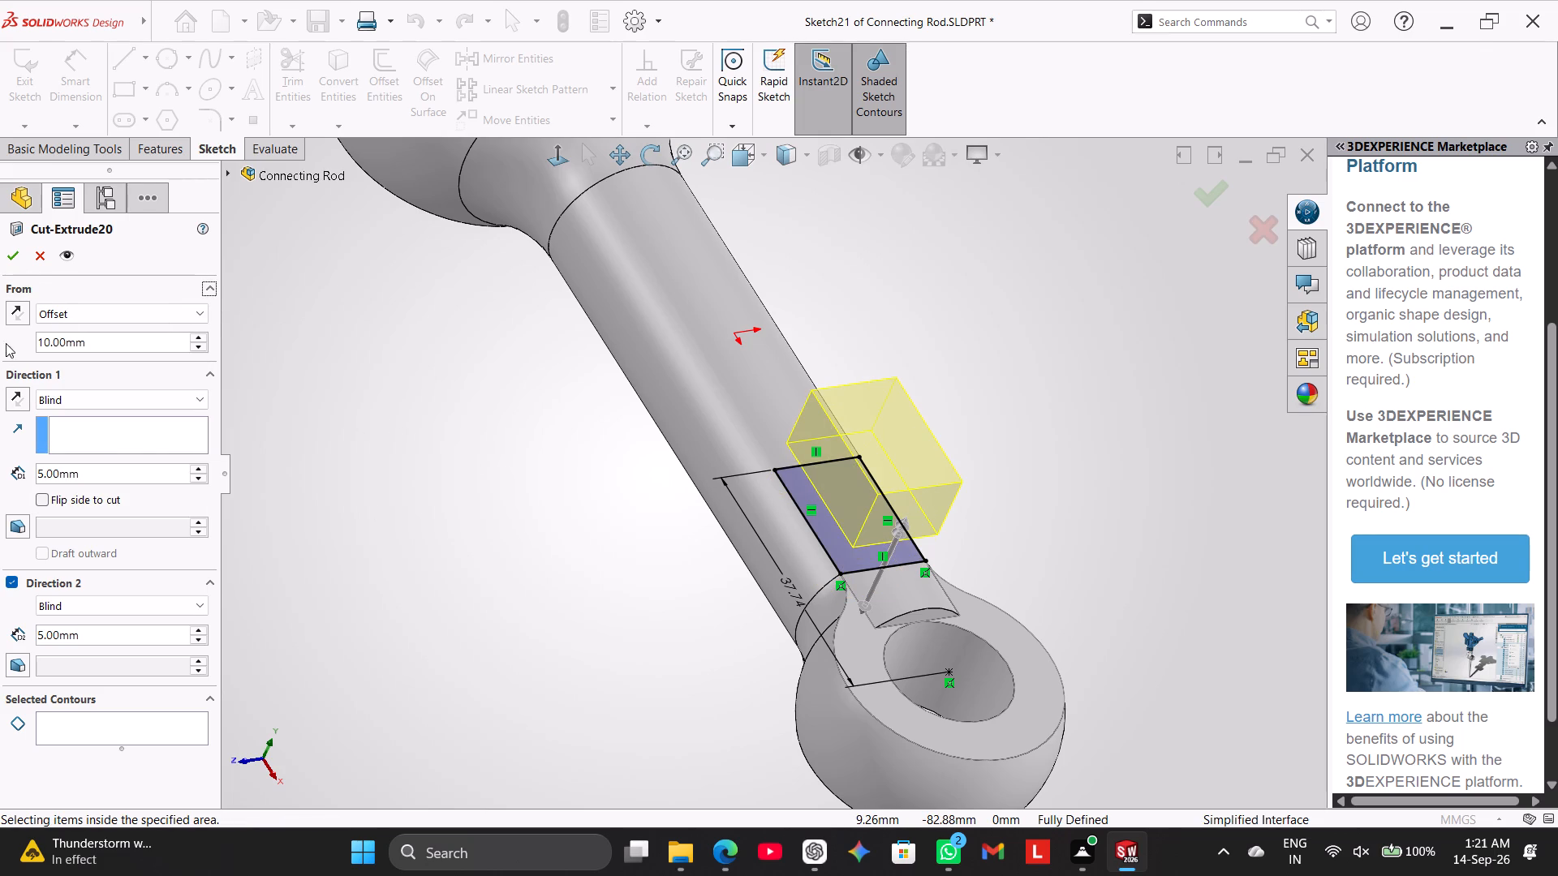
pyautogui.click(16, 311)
# Examine the offset cut's preview inside the shank from several angles, and discard the edit.
pyautogui.moveTo(454, 653); pyautogui.dragTo(553, 564, button='middle')
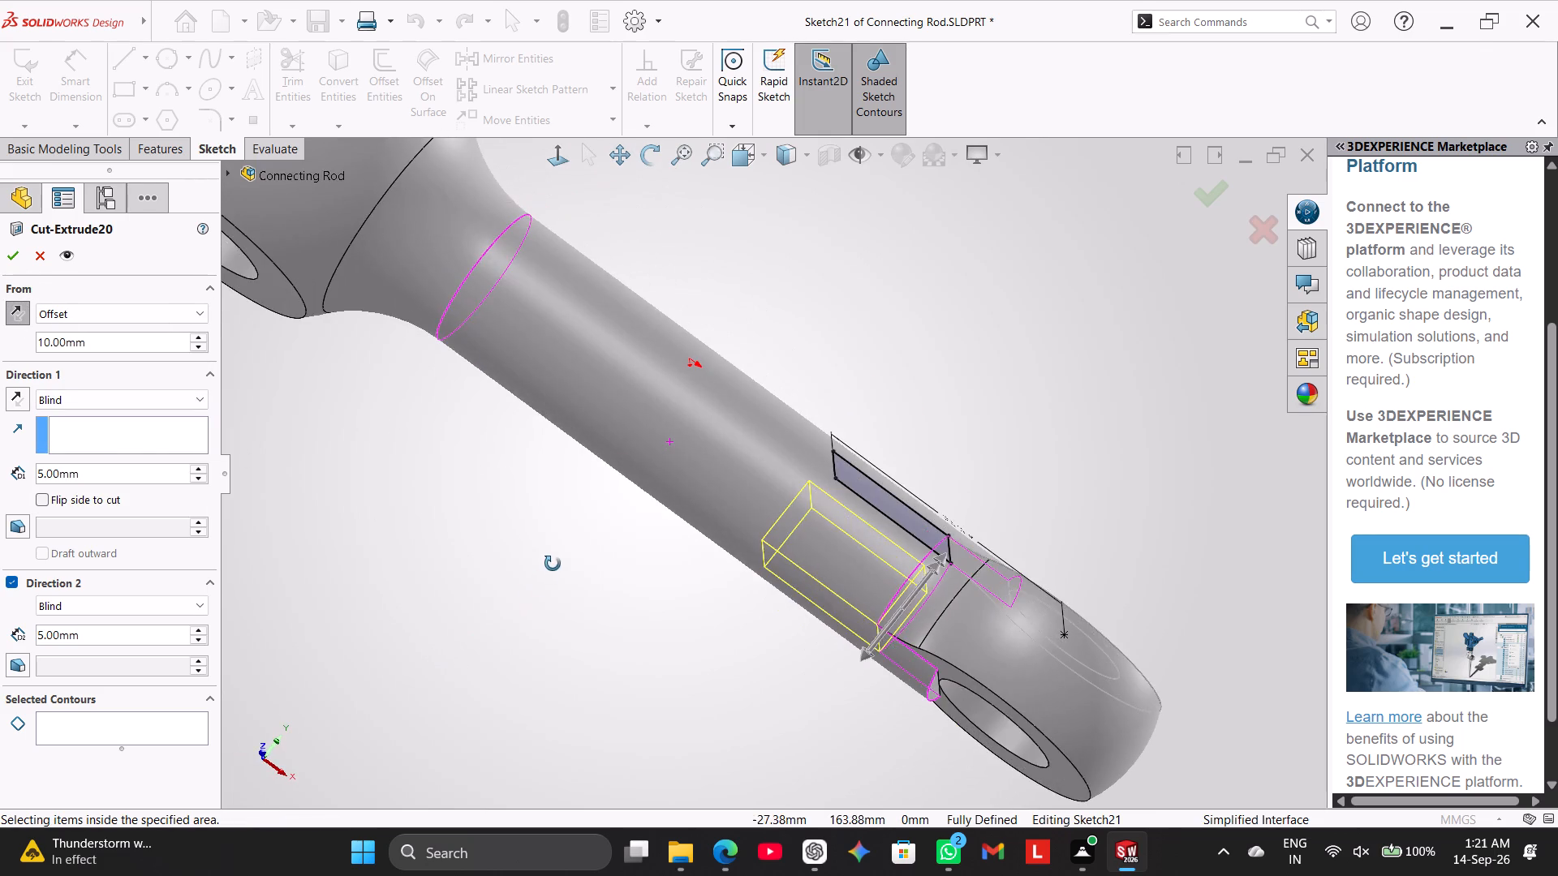
pyautogui.moveTo(553, 564); pyautogui.dragTo(554, 635, button='middle')
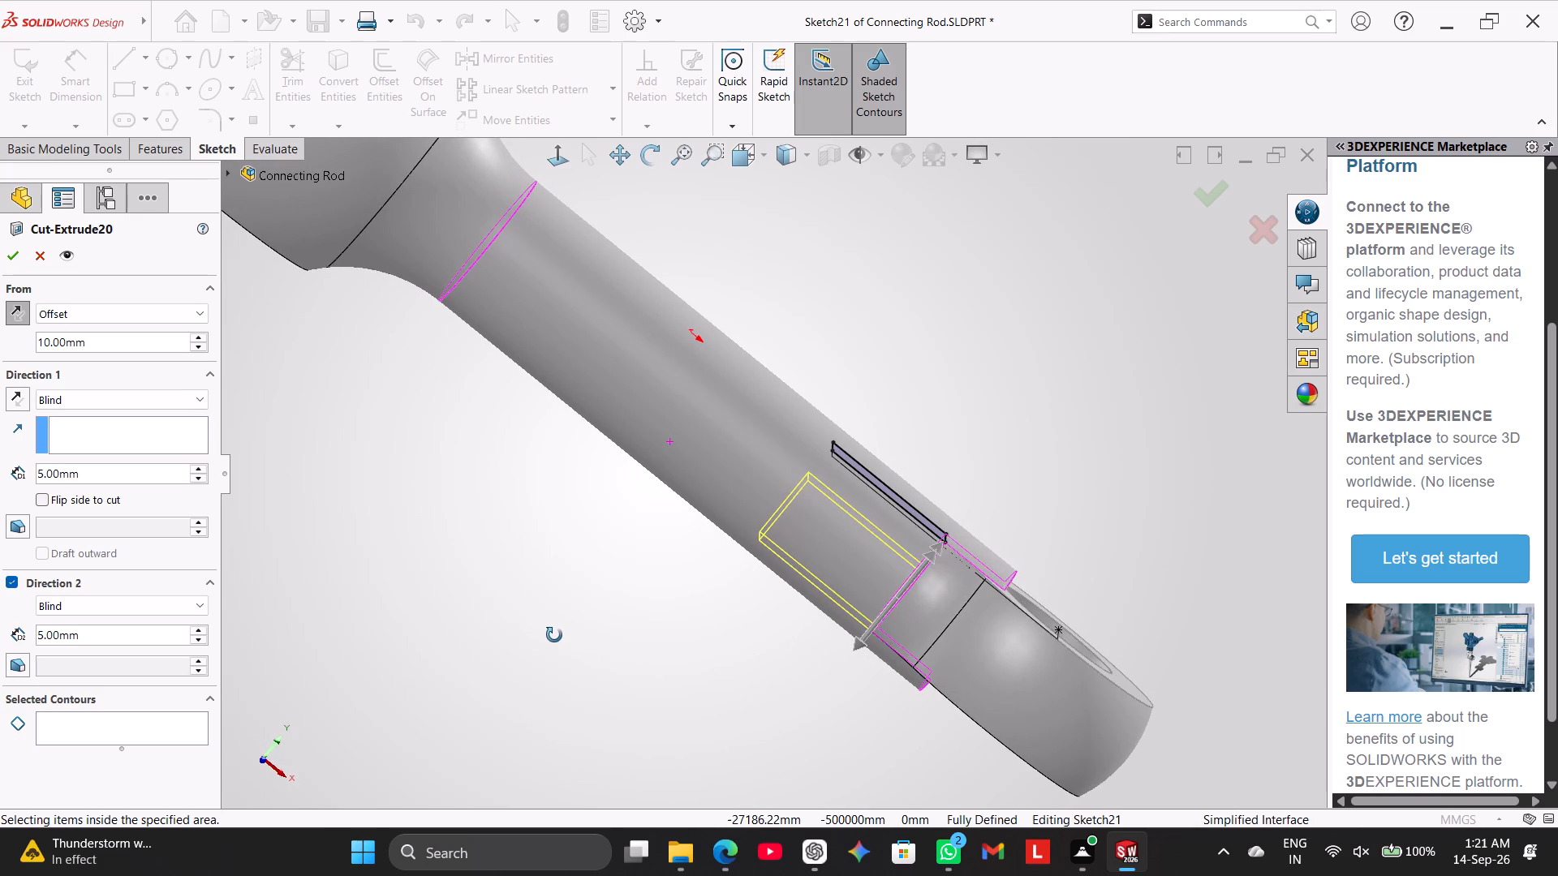
pyautogui.moveTo(554, 635); pyautogui.dragTo(559, 642, button='middle')
pyautogui.middleClick(560, 649)
pyautogui.middleClick(550, 640)
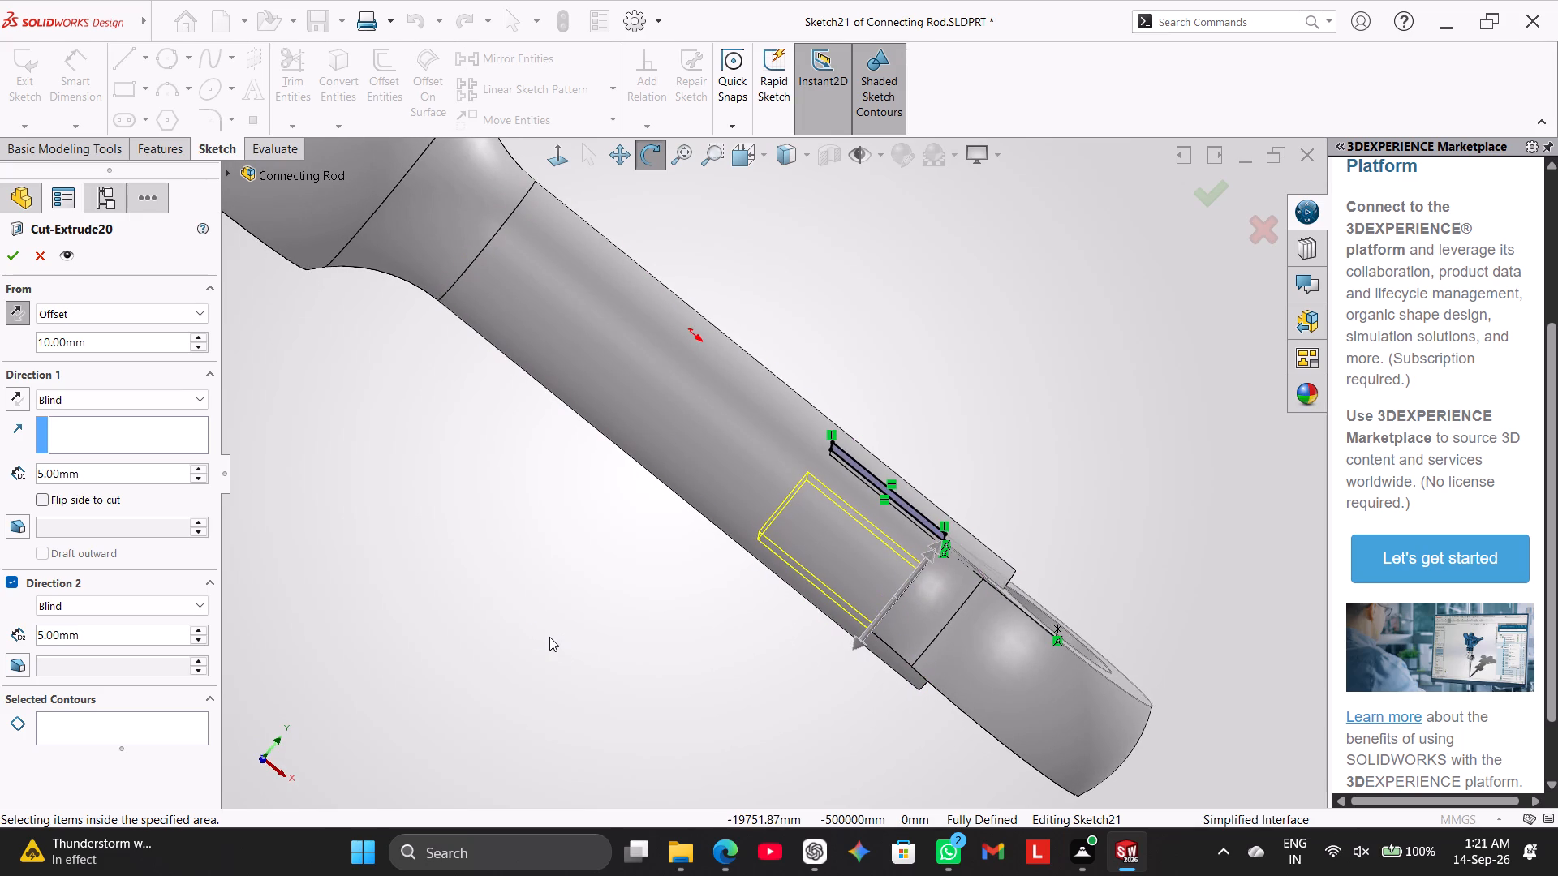
pyautogui.middleClick(548, 625)
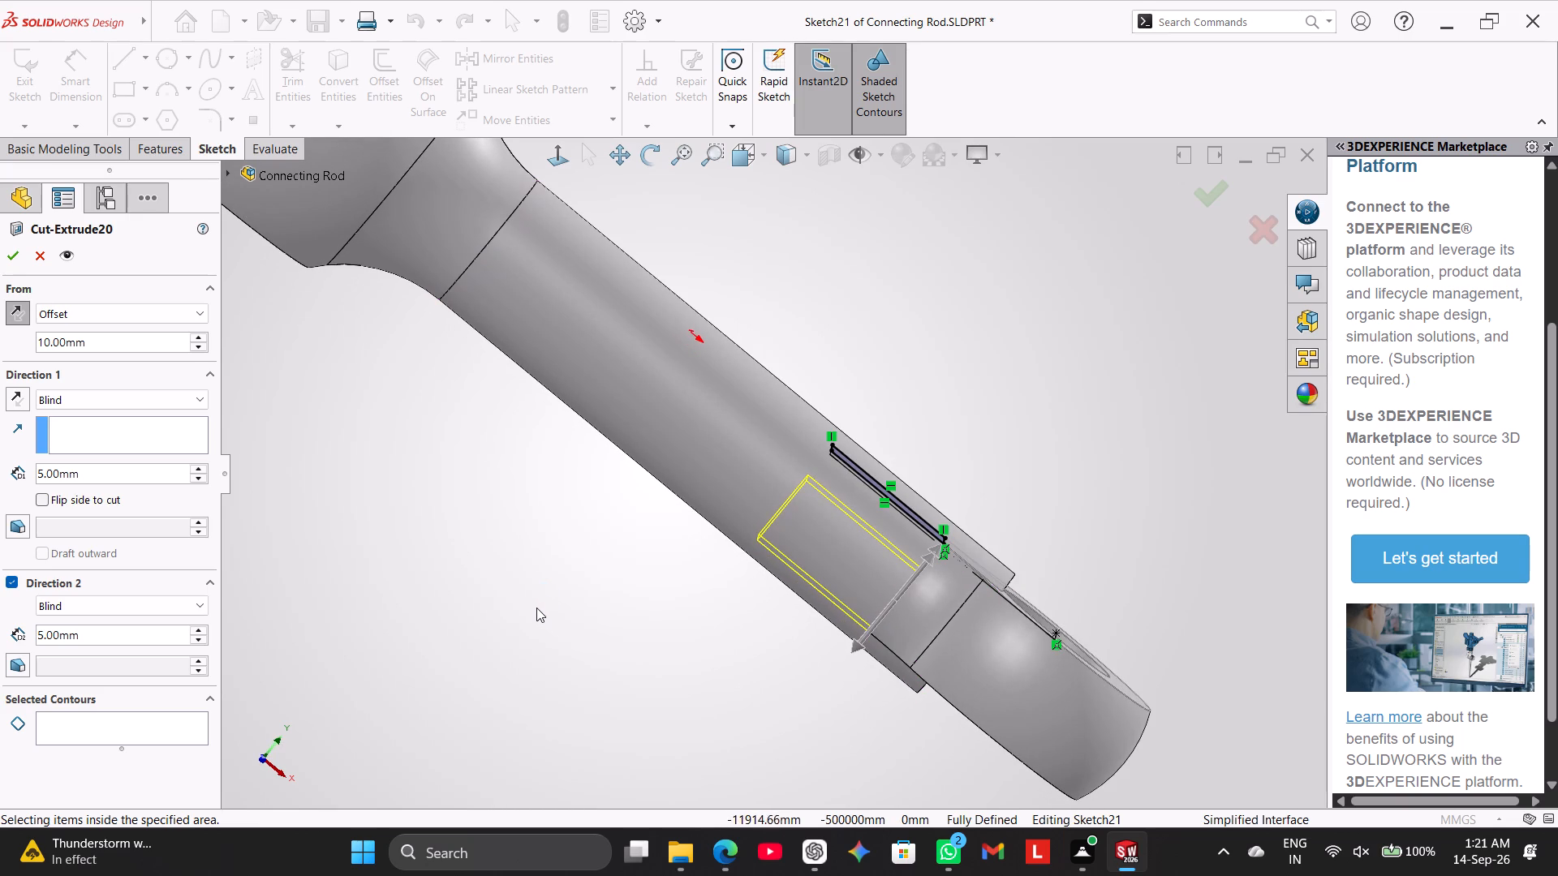
pyautogui.scroll(1, 534, 600)
pyautogui.scroll(-1, 534, 599)
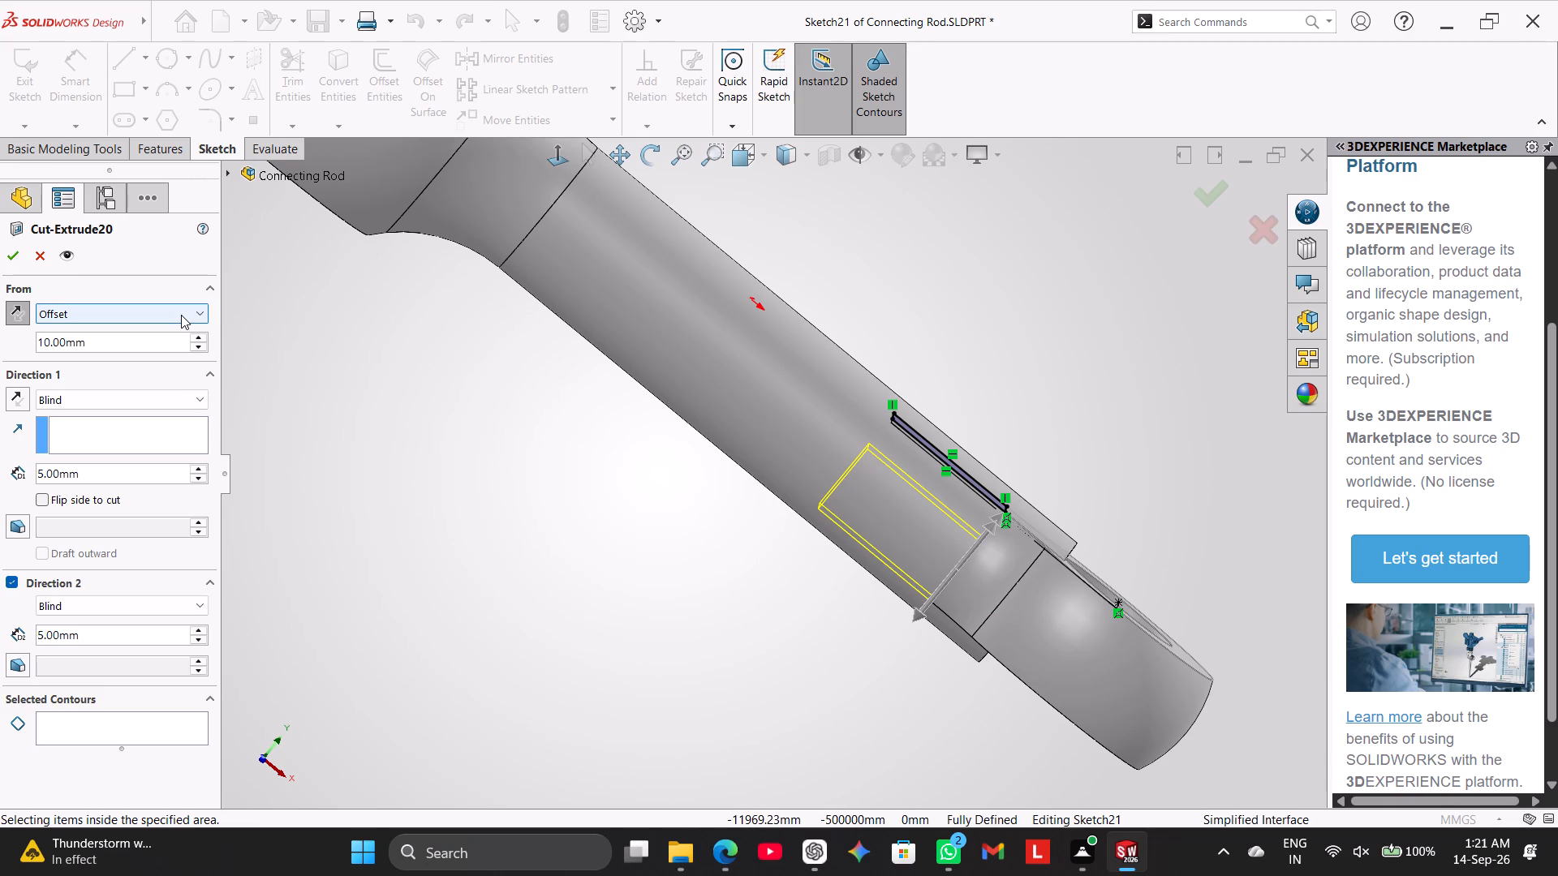
pyautogui.moveTo(1068, 362); pyautogui.dragTo(1053, 410, button='middle')
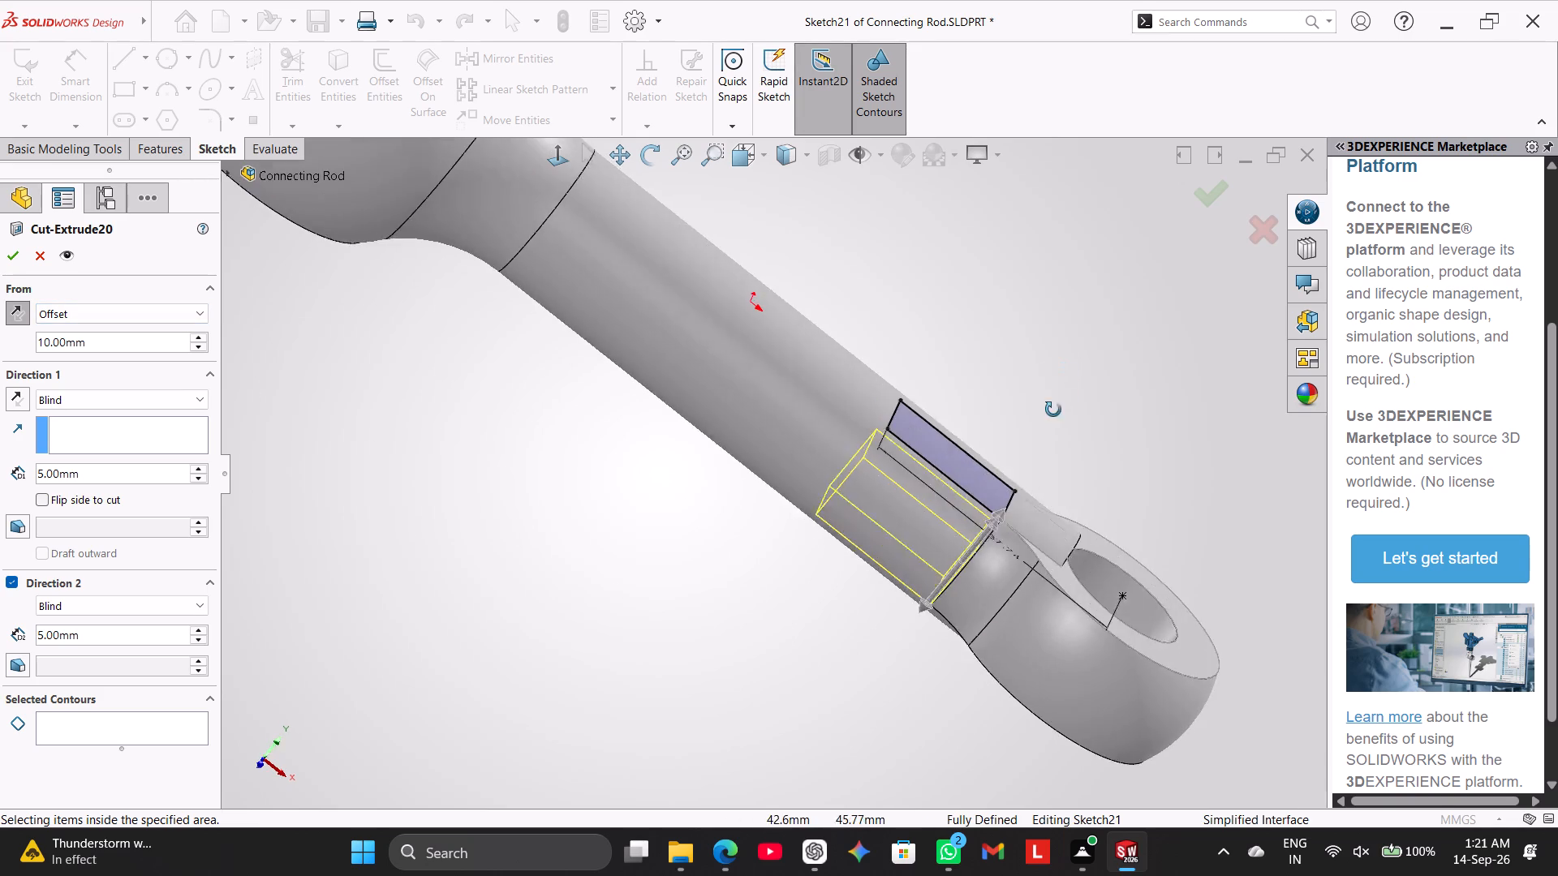
pyautogui.moveTo(1053, 410); pyautogui.dragTo(832, 407, button='middle')
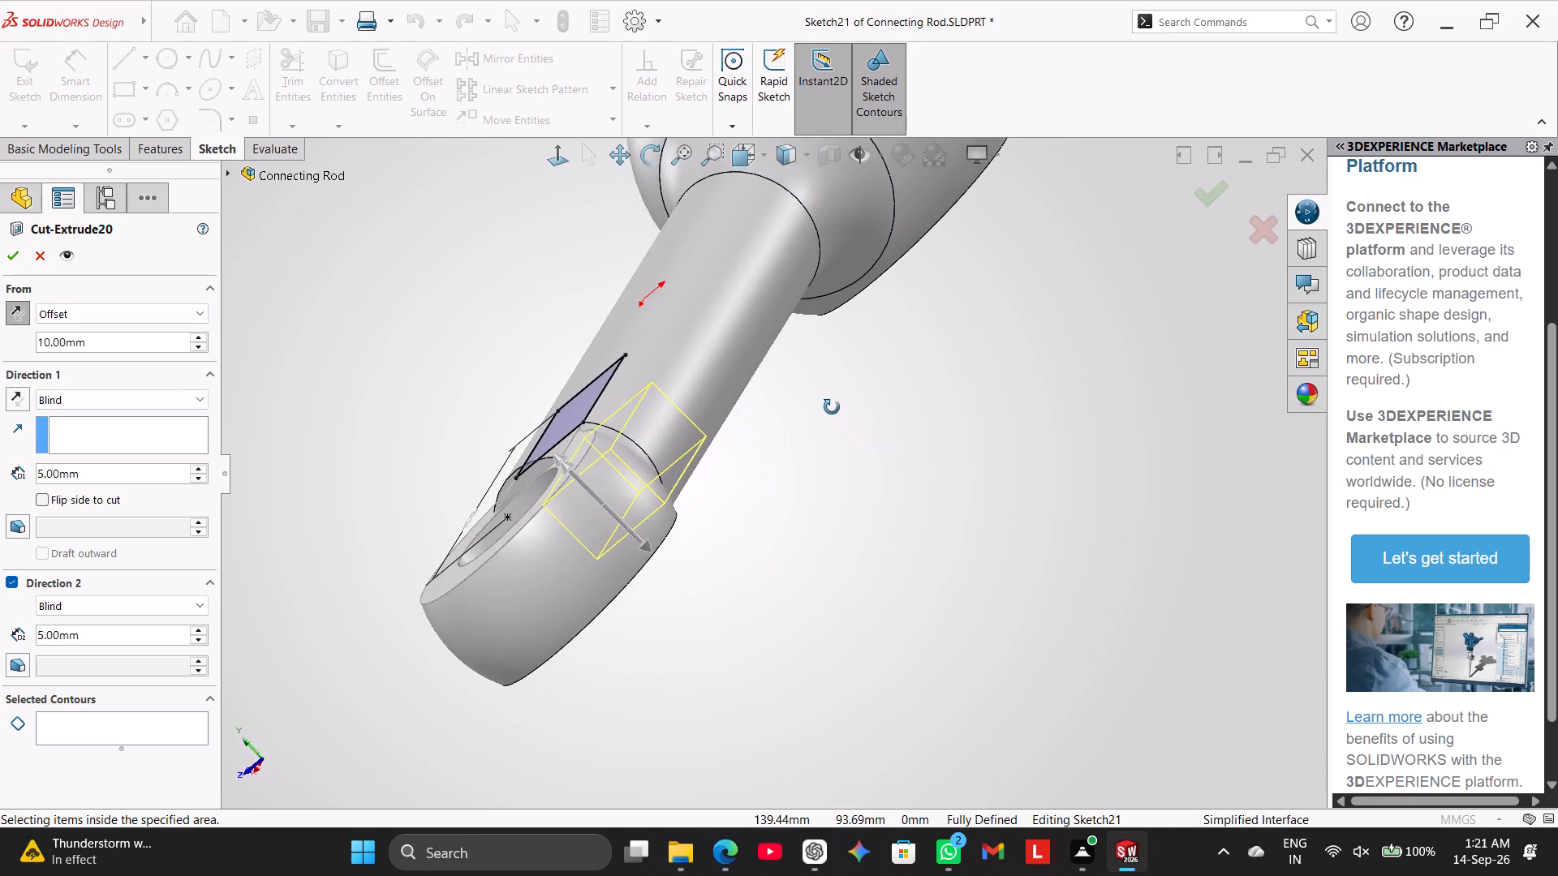
pyautogui.moveTo(832, 407); pyautogui.dragTo(984, 302, button='middle')
pyautogui.scroll(-1, 626, 530)
pyautogui.moveTo(613, 511); pyautogui.dragTo(614, 544, button='middle')
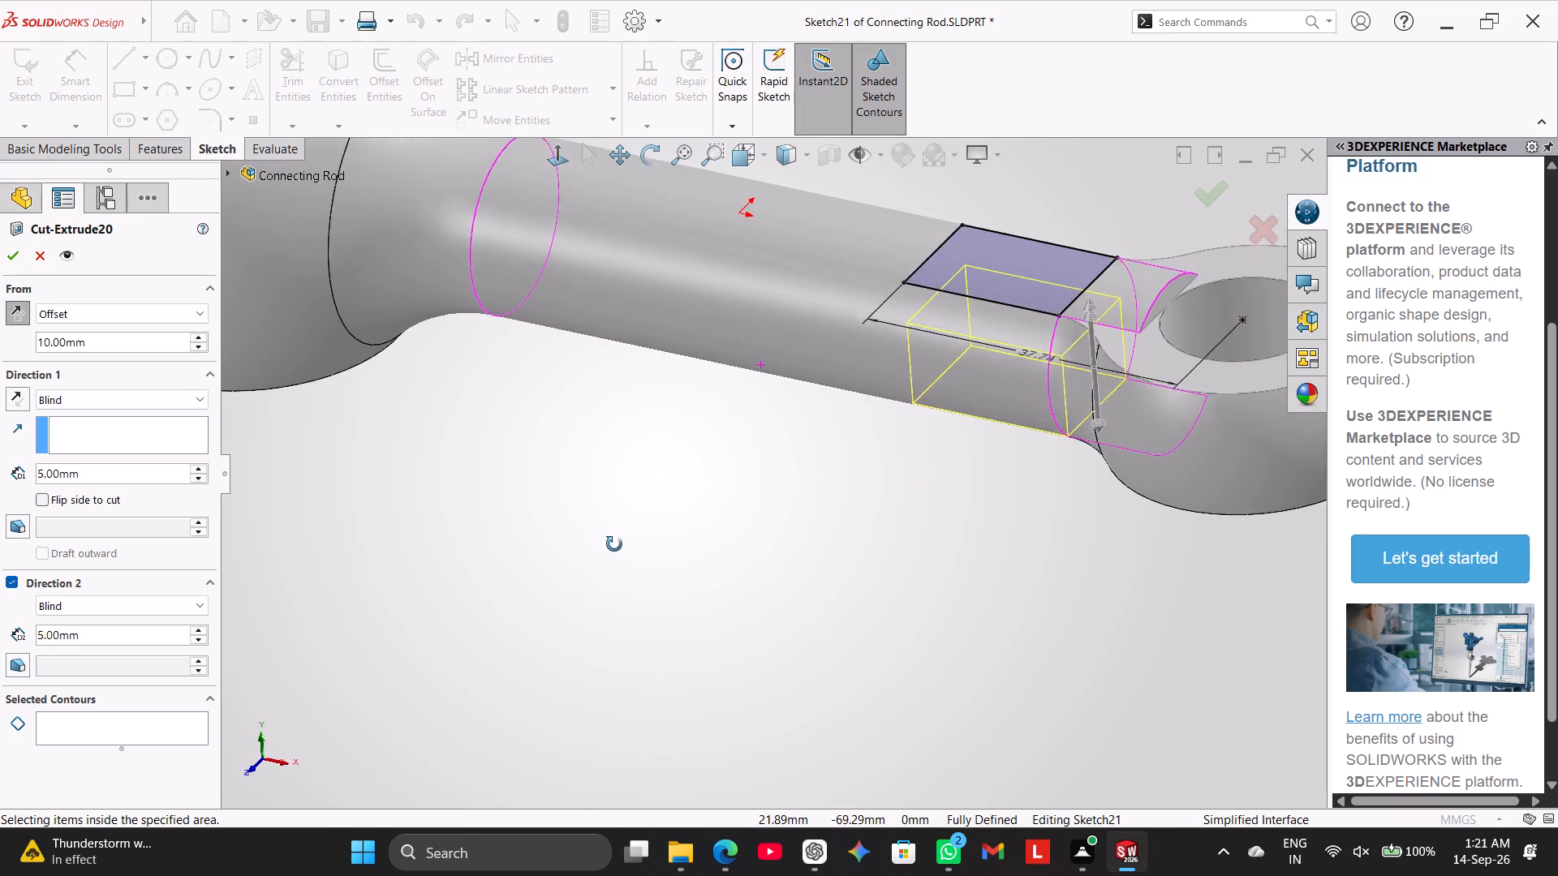
pyautogui.moveTo(614, 544); pyautogui.dragTo(694, 463, button='middle')
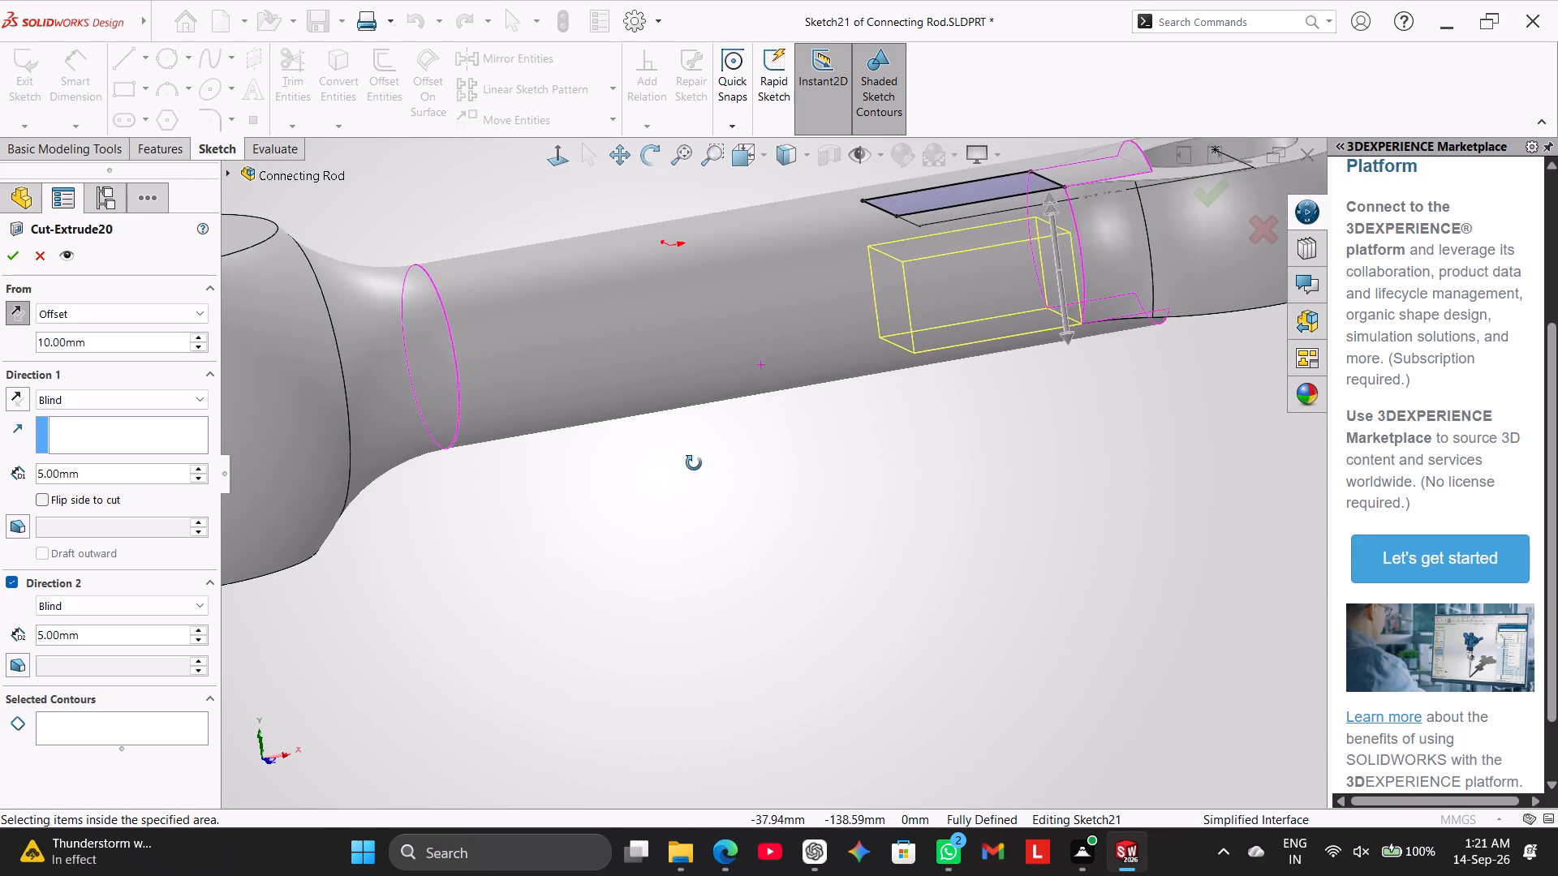
pyautogui.moveTo(694, 463); pyautogui.dragTo(604, 569, button='middle')
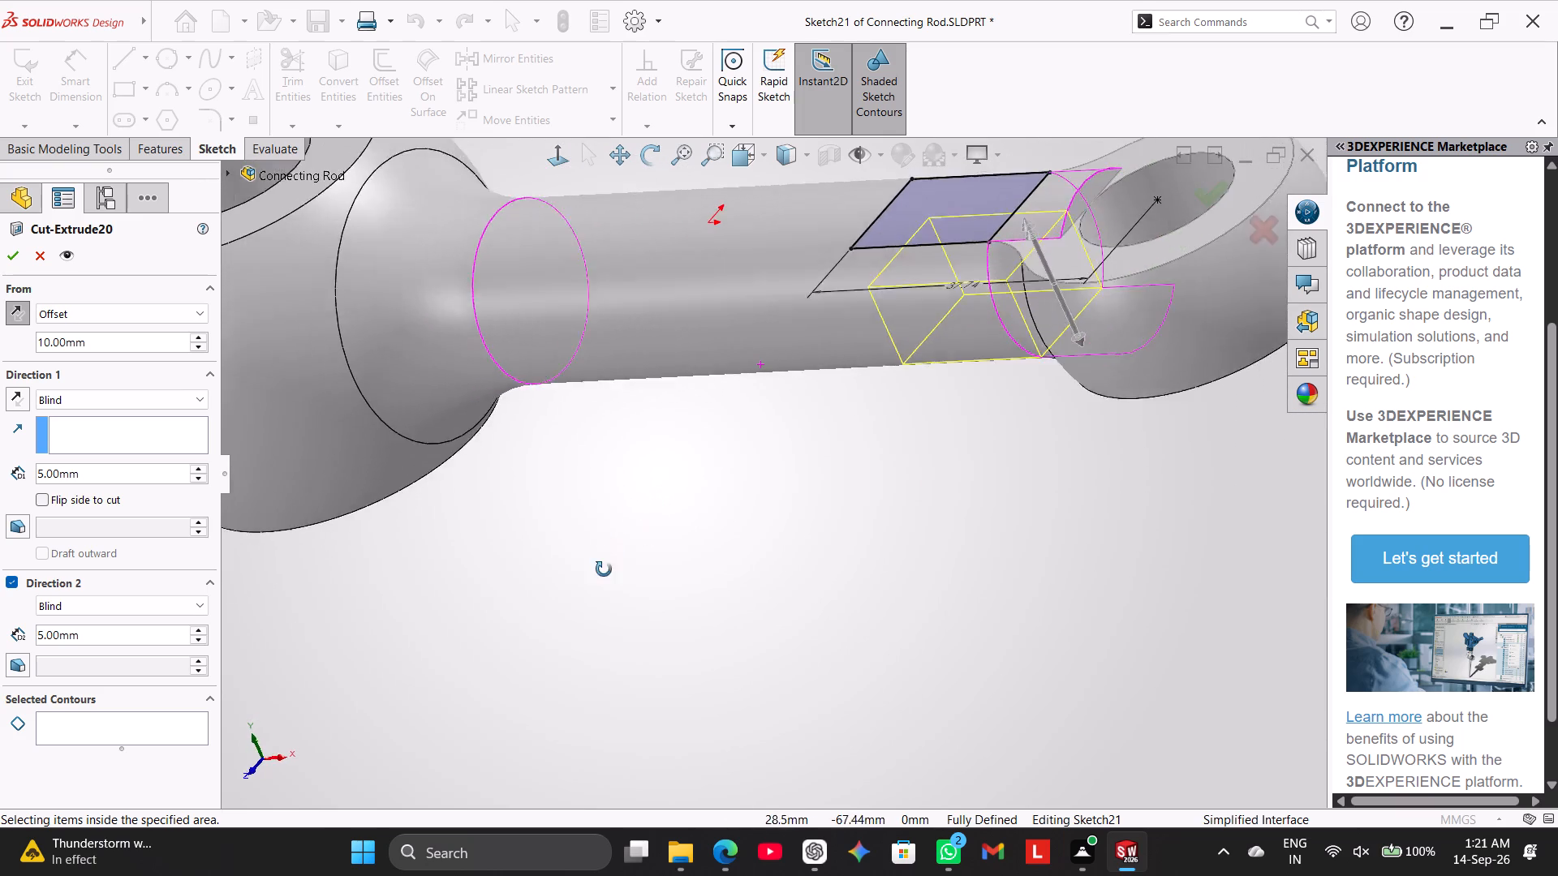
pyautogui.moveTo(604, 569); pyautogui.dragTo(575, 612, button='middle')
pyautogui.moveTo(596, 527); pyautogui.dragTo(630, 581, button='middle')
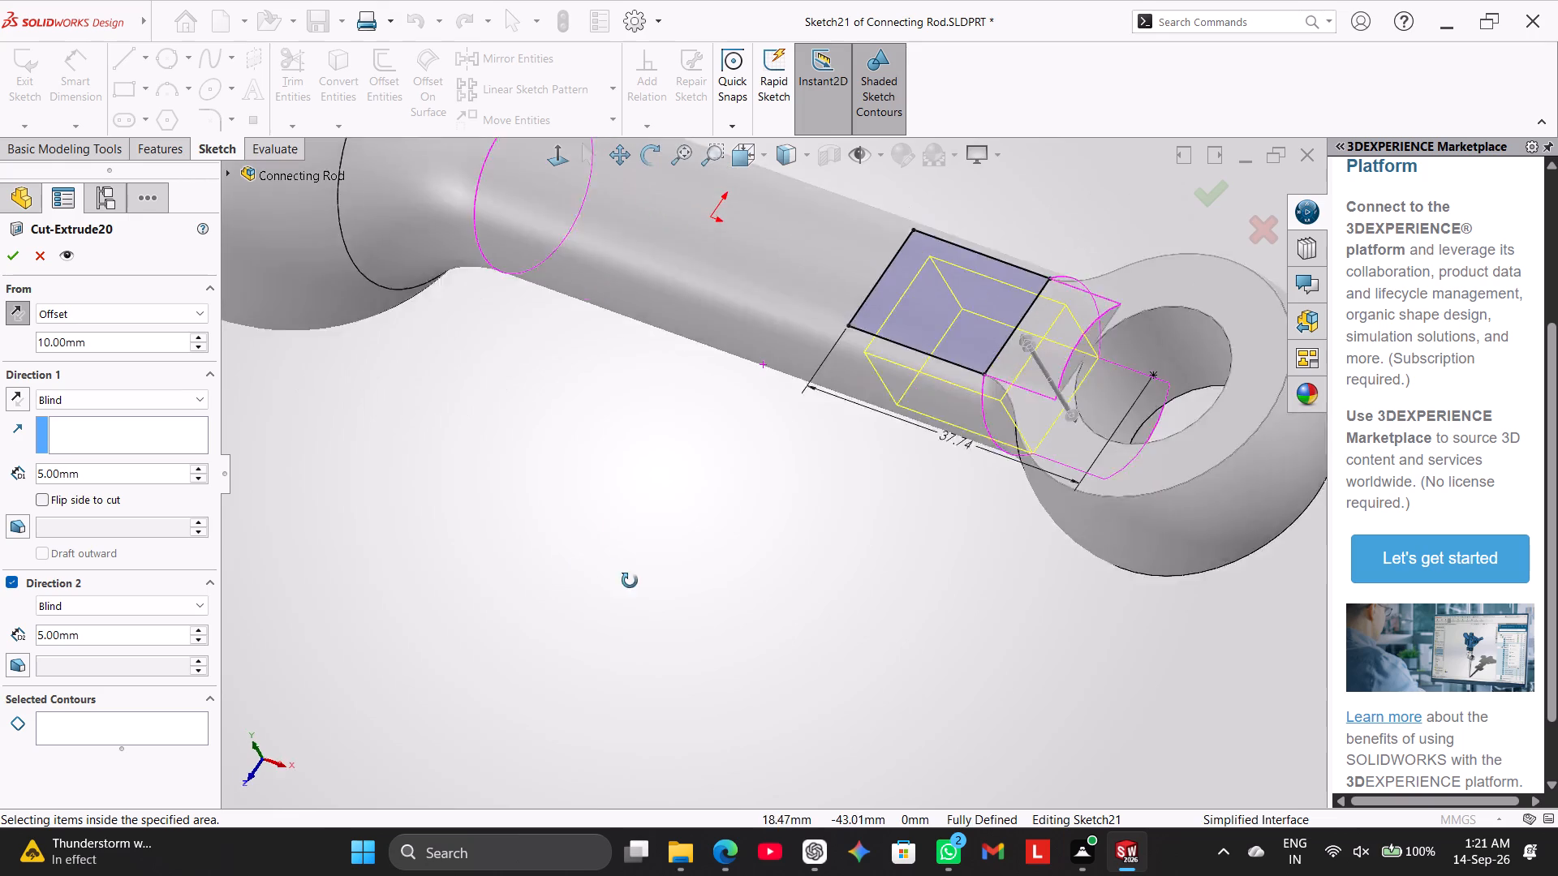
pyautogui.moveTo(630, 581); pyautogui.dragTo(630, 461, button='middle')
pyautogui.click(42, 263)
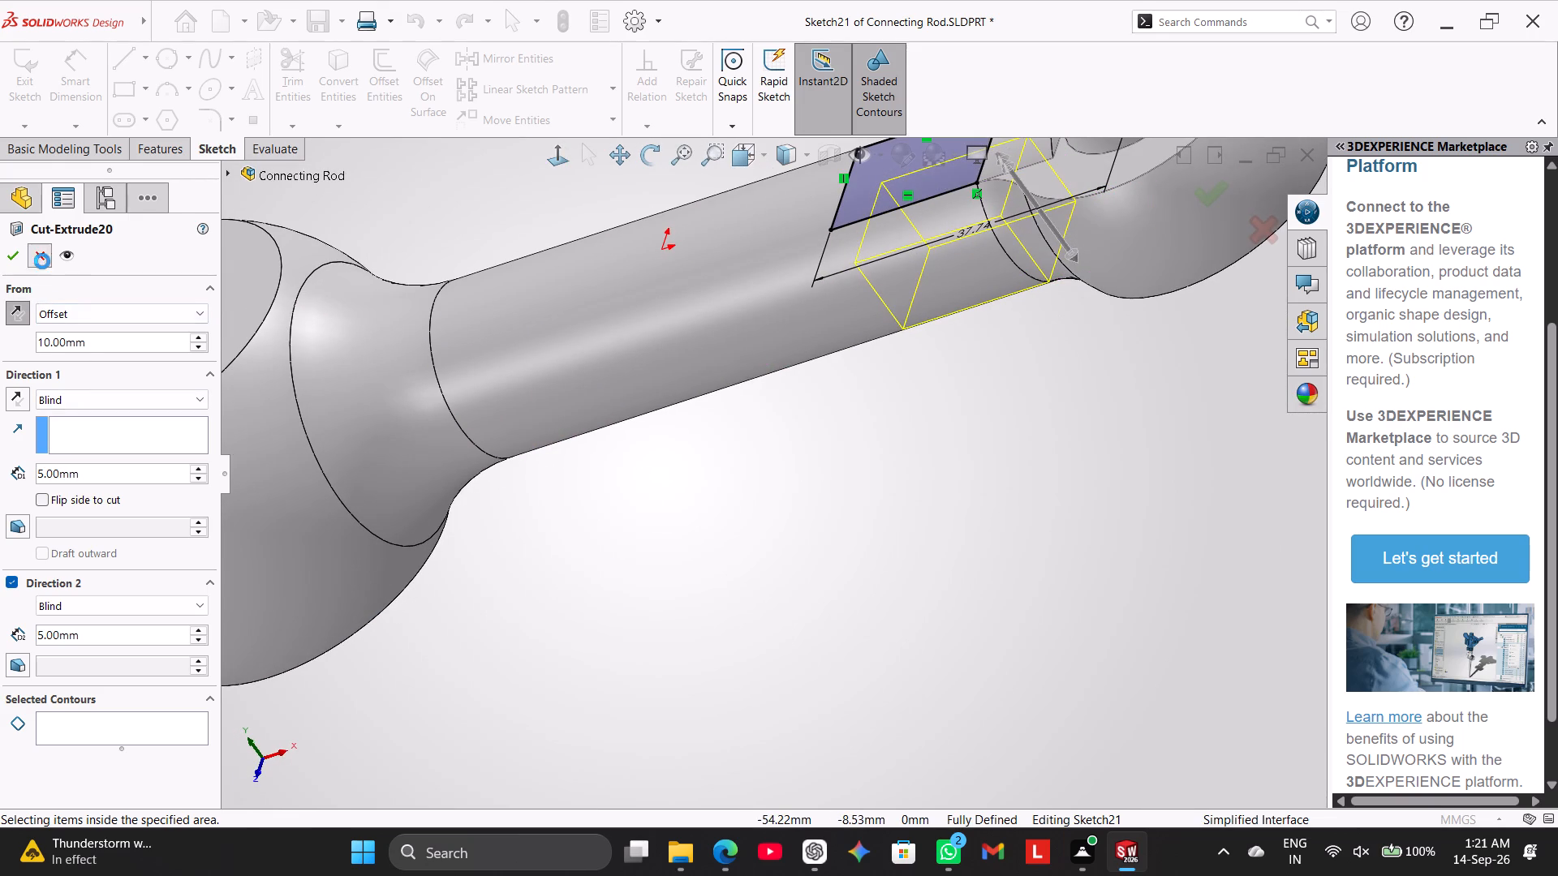
# Delete the rectangular cut feature beside the small eye, keeping its sketch.
pyautogui.rightClick(75, 543)
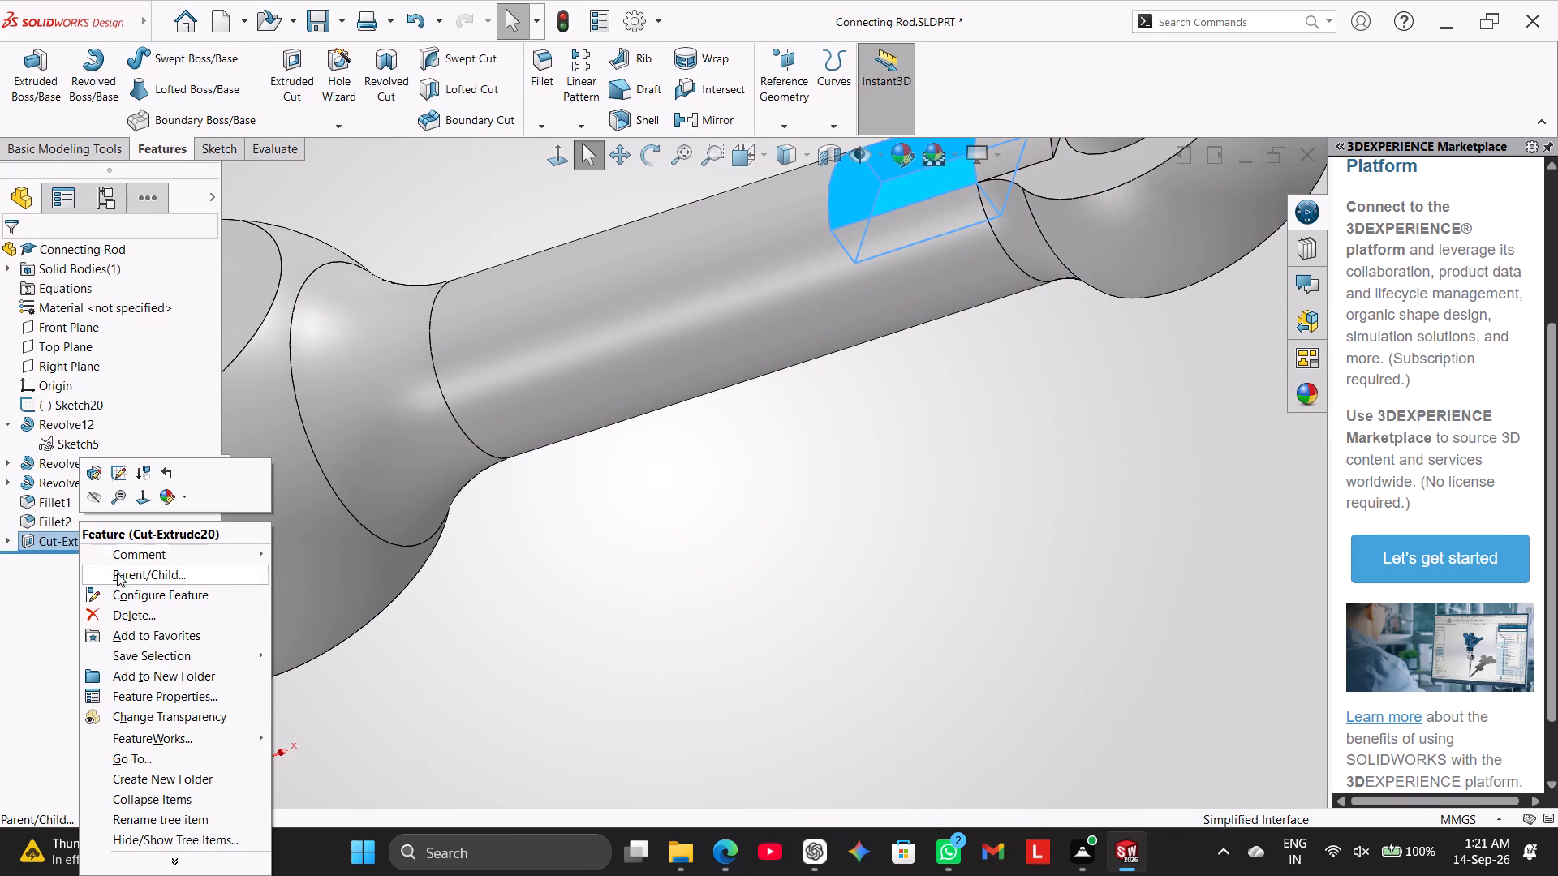
pyautogui.click(114, 614)
pyautogui.click(882, 310)
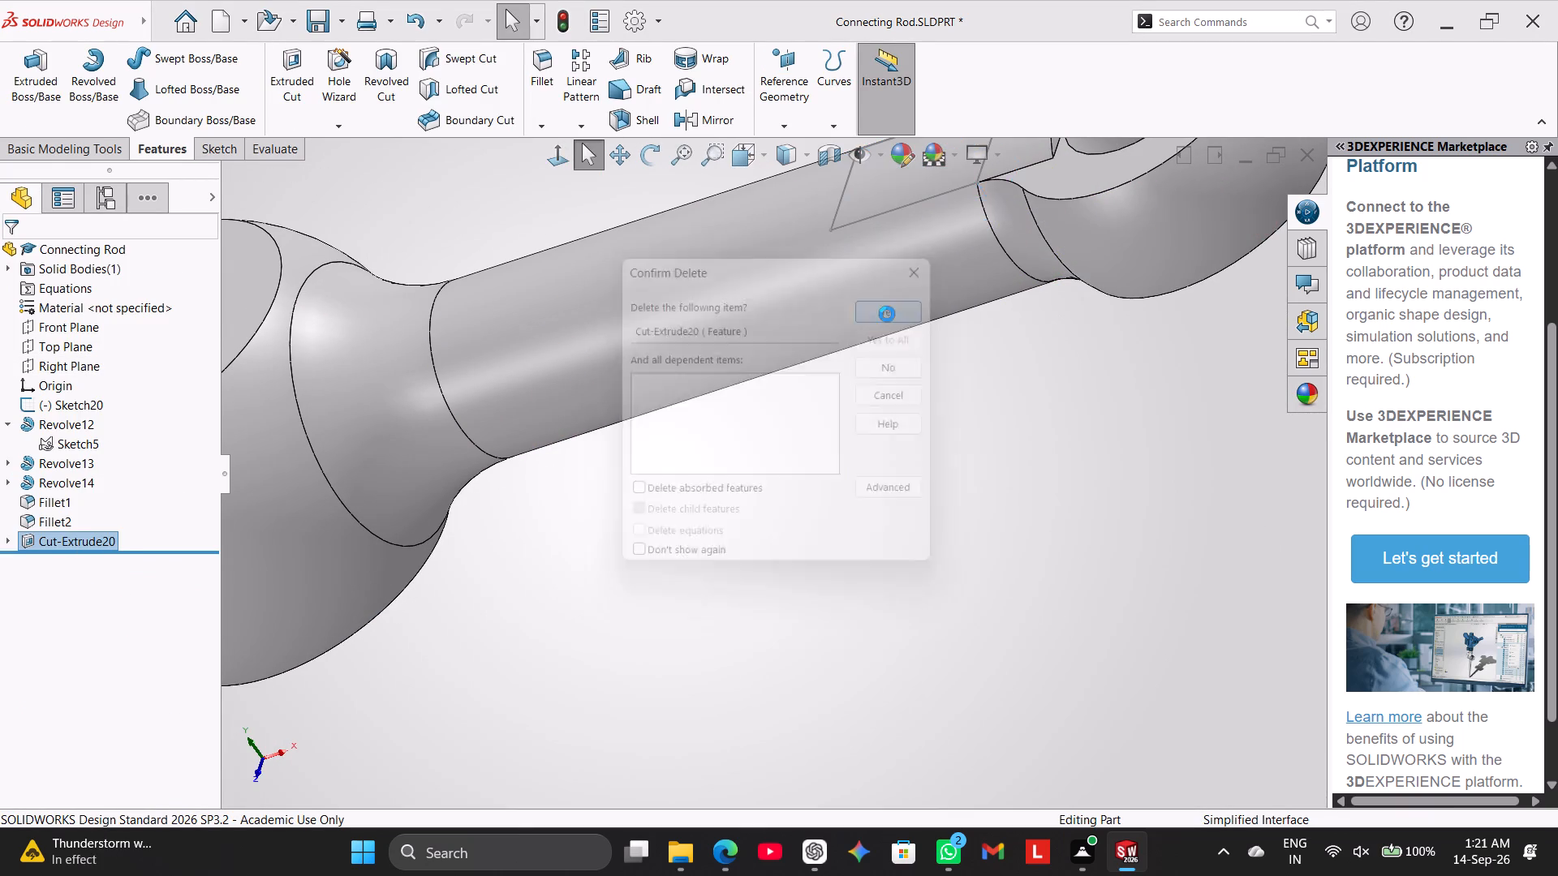
# Open the remaining rectangle sketch on the shank beside the small eye for editing.
pyautogui.scroll(2, 924, 469)
pyautogui.moveTo(751, 197); pyautogui.dragTo(774, 323, button='middle')
pyautogui.click(840, 318)
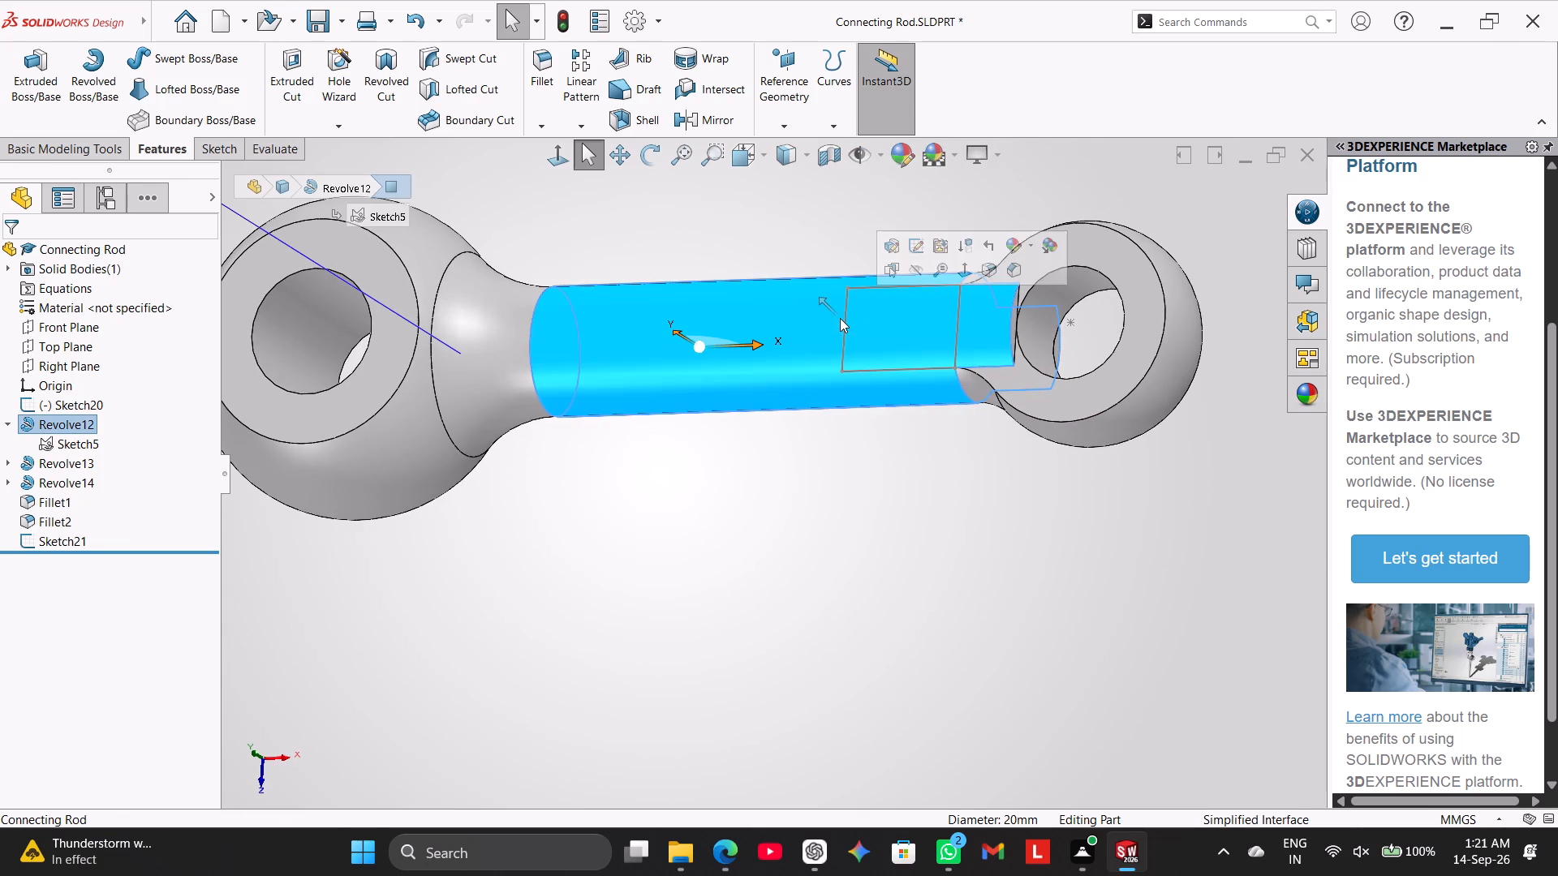
pyautogui.click(854, 425)
pyautogui.doubleClick(843, 333)
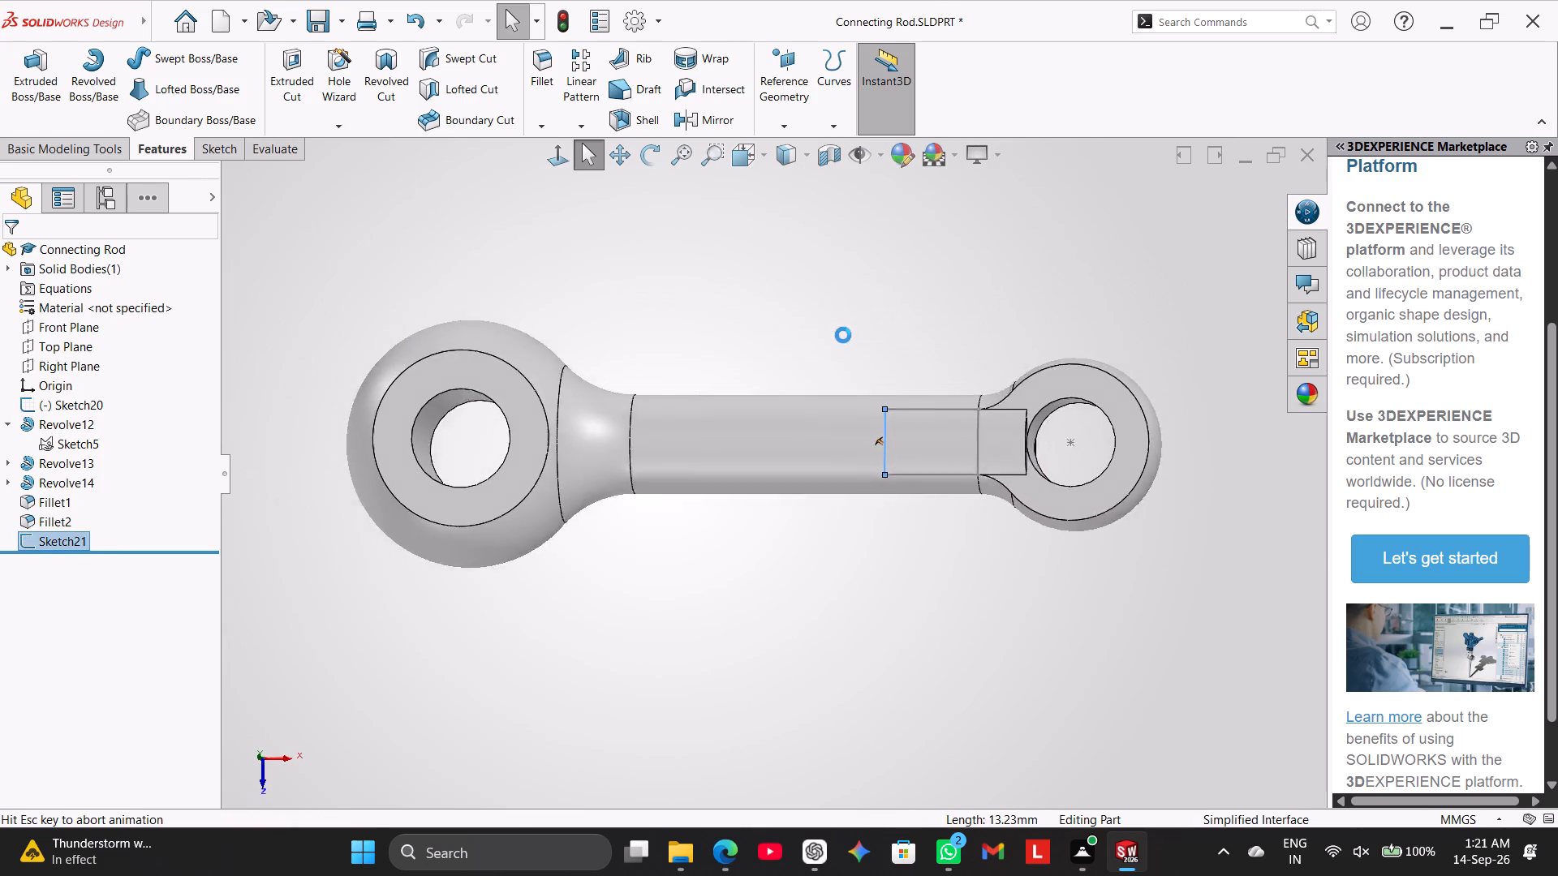
pyautogui.scroll(-2, 897, 515)
pyautogui.scroll(-2, 816, 507)
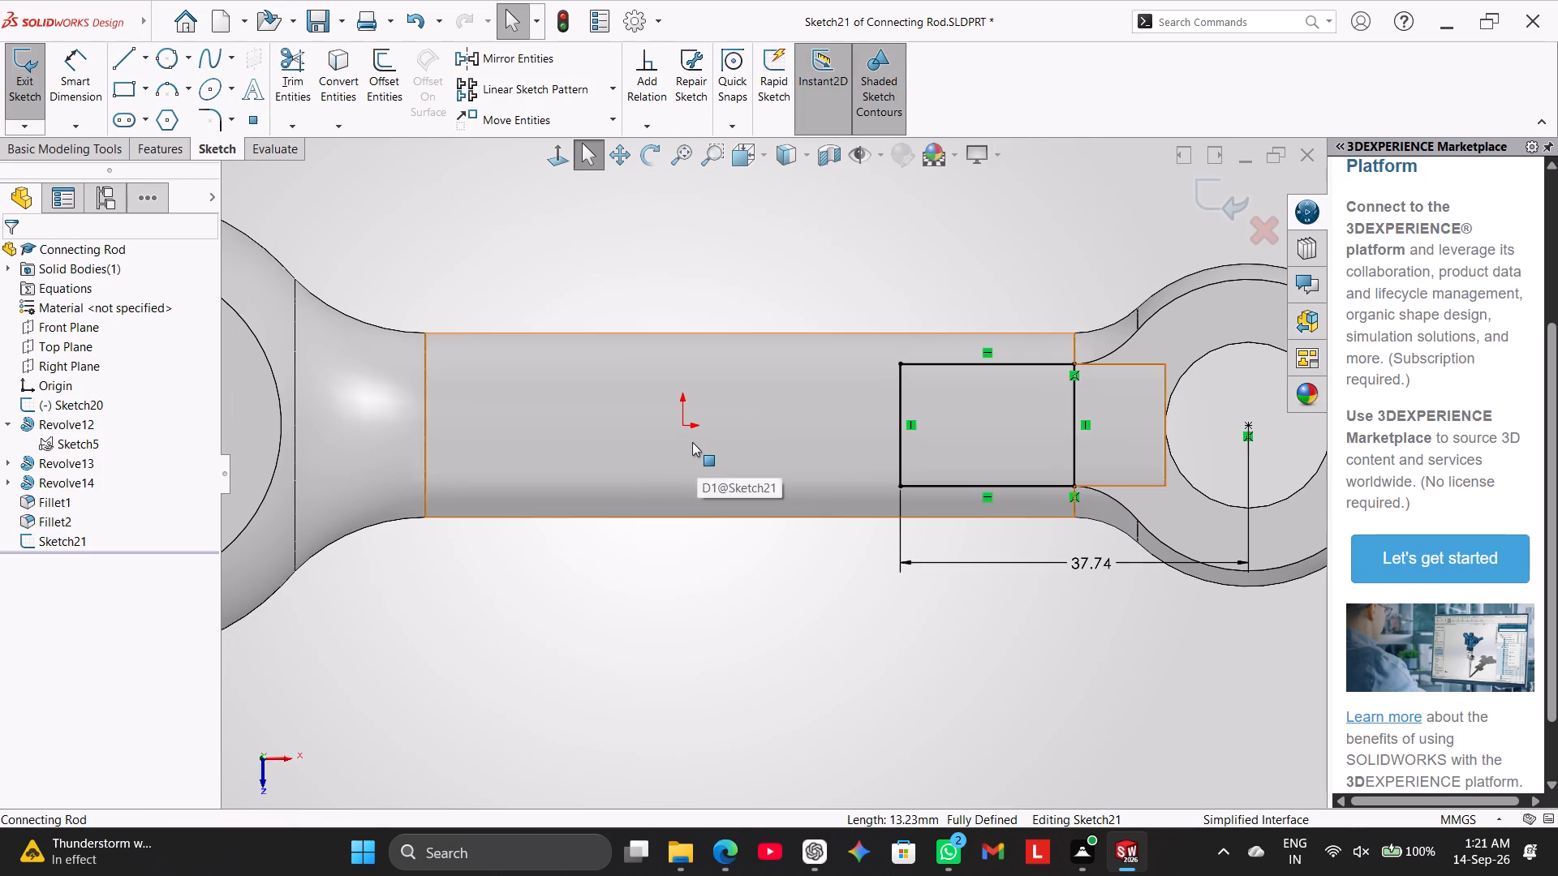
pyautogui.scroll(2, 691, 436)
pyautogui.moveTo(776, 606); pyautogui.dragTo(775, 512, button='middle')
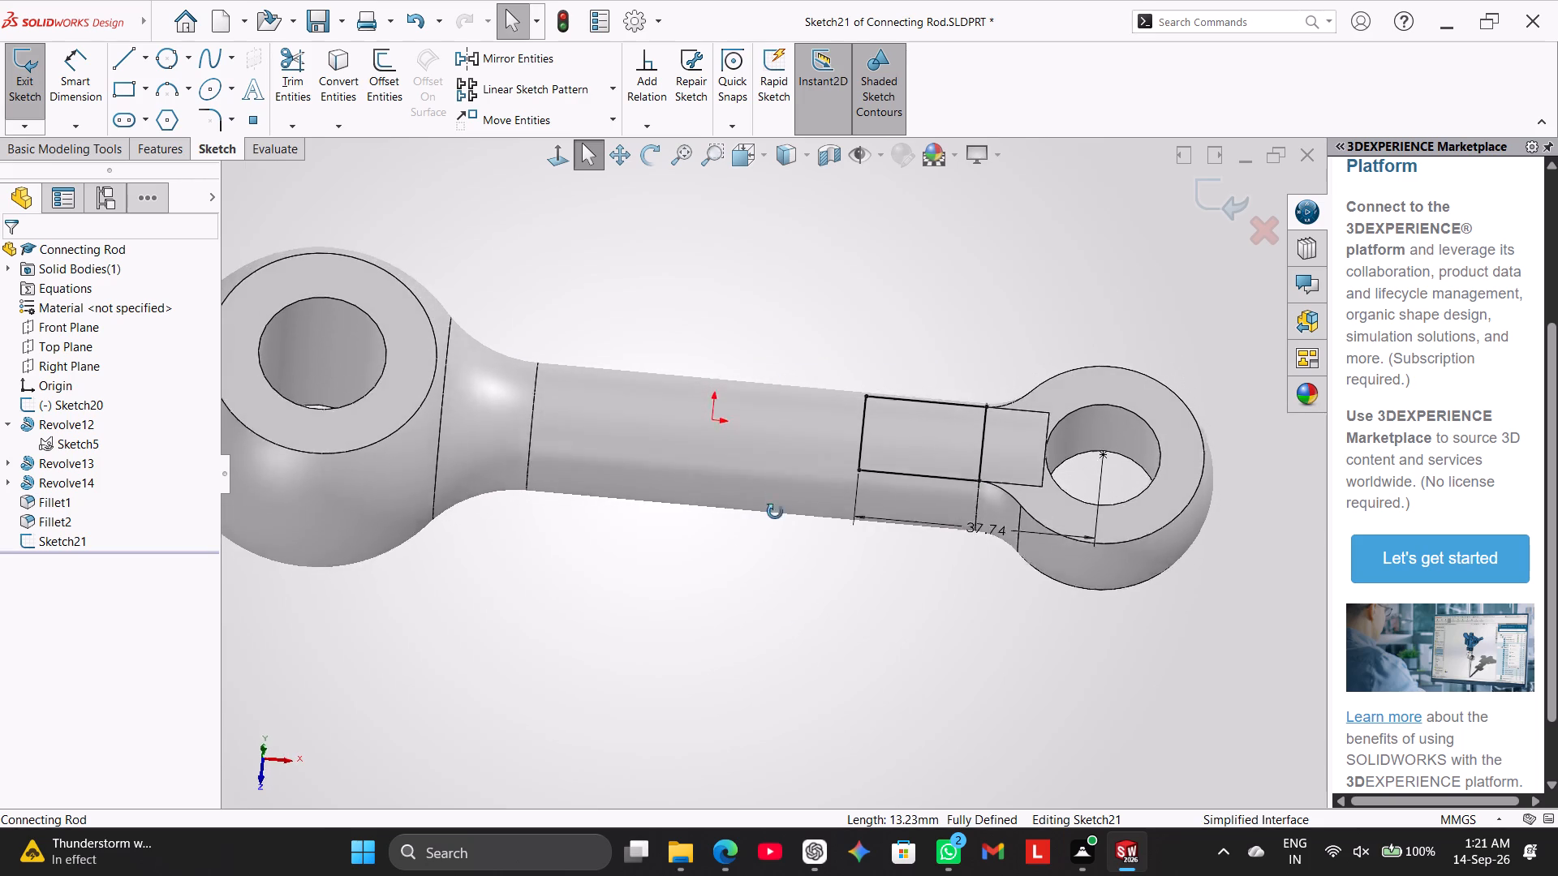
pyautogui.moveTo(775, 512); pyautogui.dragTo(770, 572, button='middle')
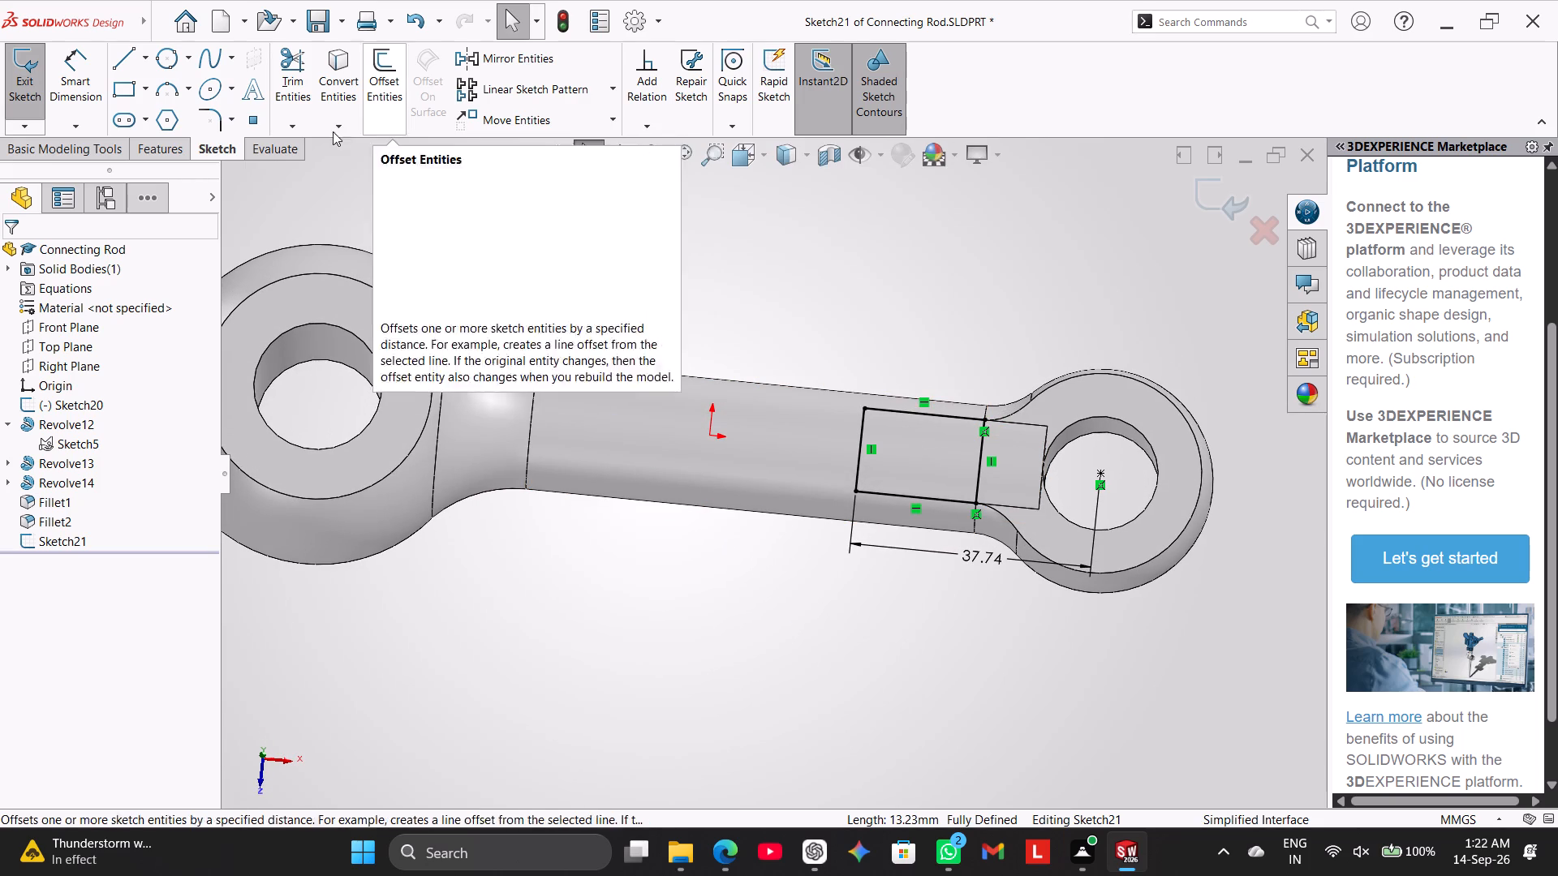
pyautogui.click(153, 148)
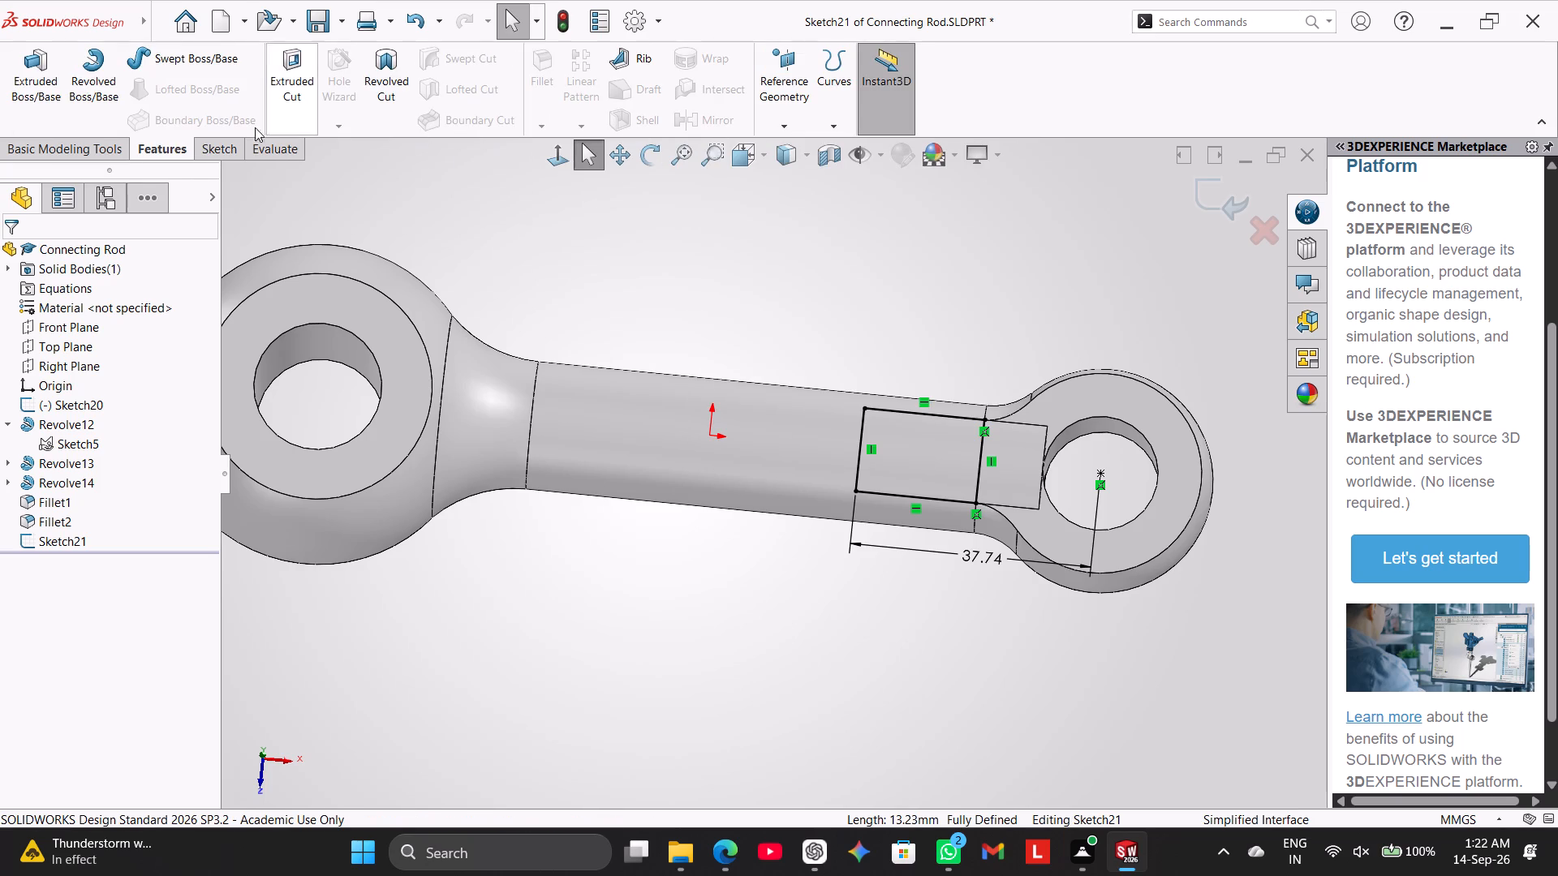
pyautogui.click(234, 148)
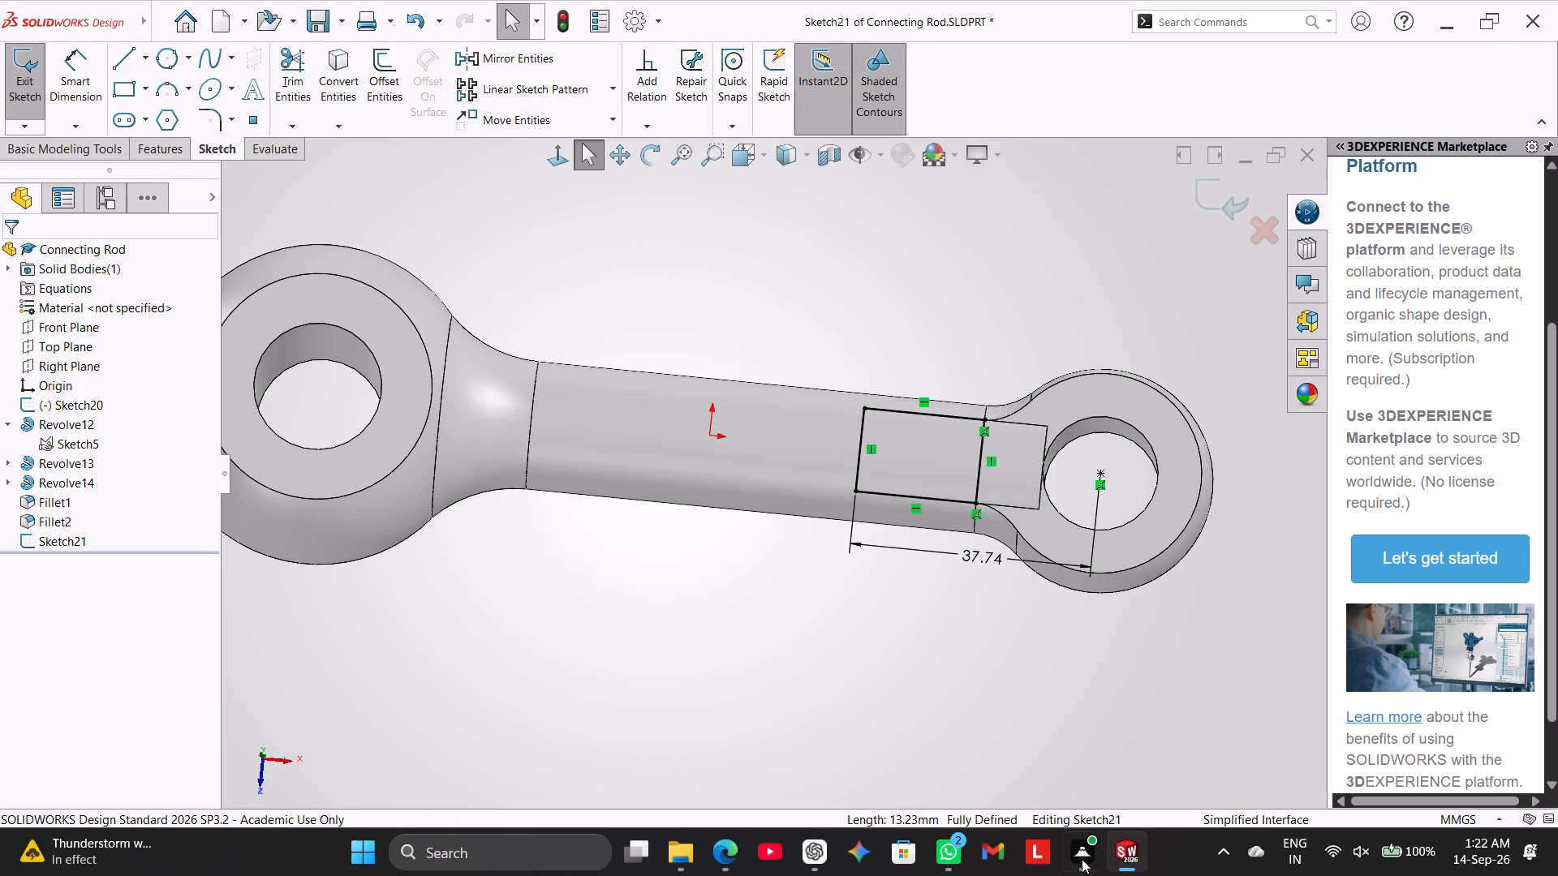
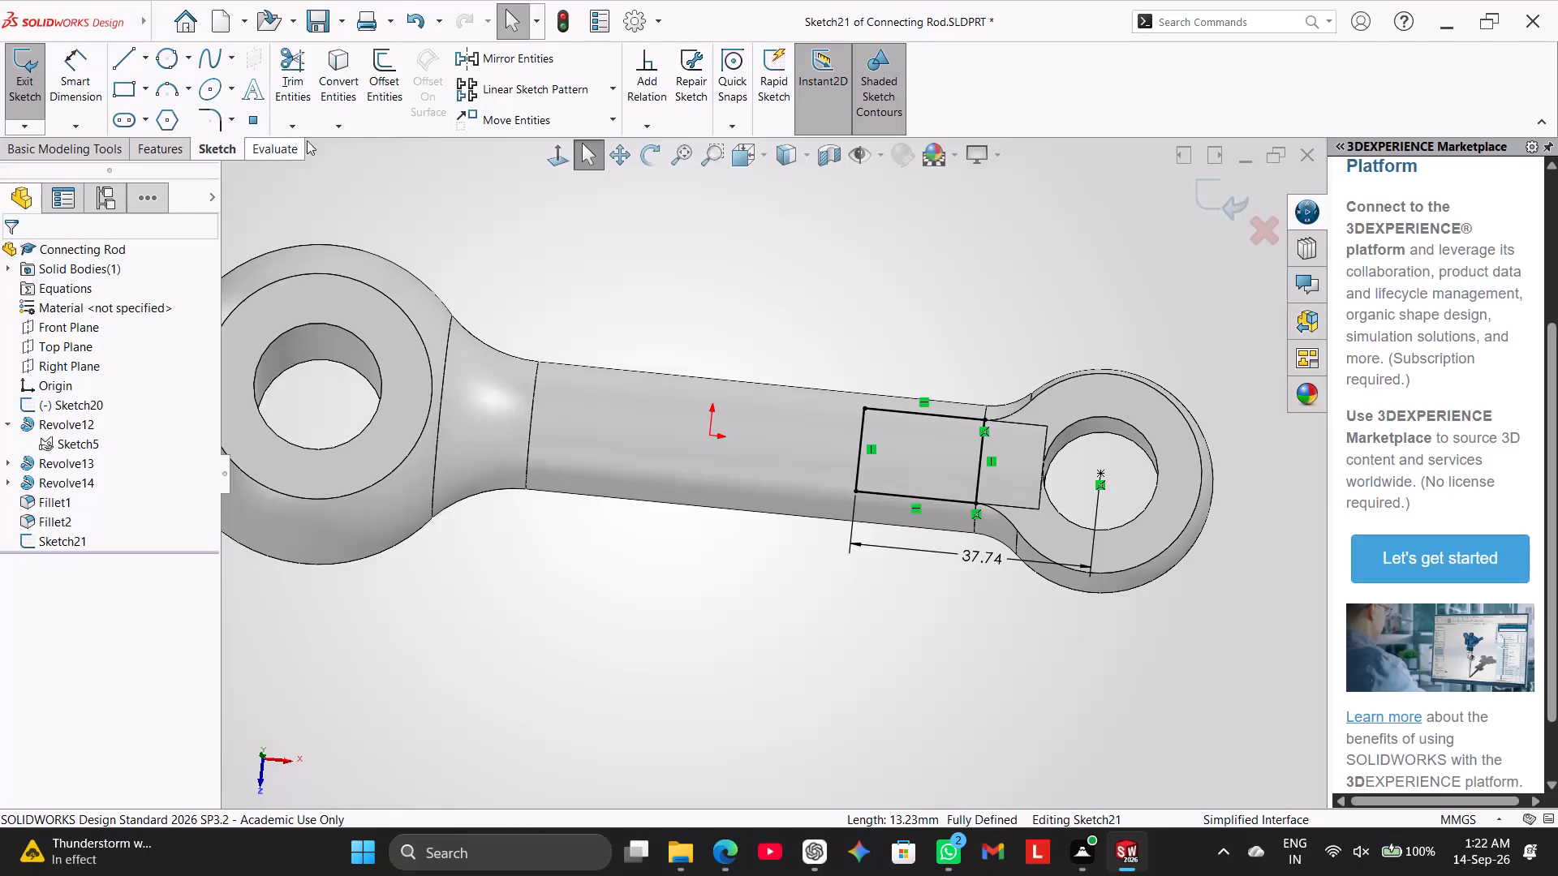
# Create a reference plane from the Top Plane with an offset distance of 0 mm.
pyautogui.click(23, 77)
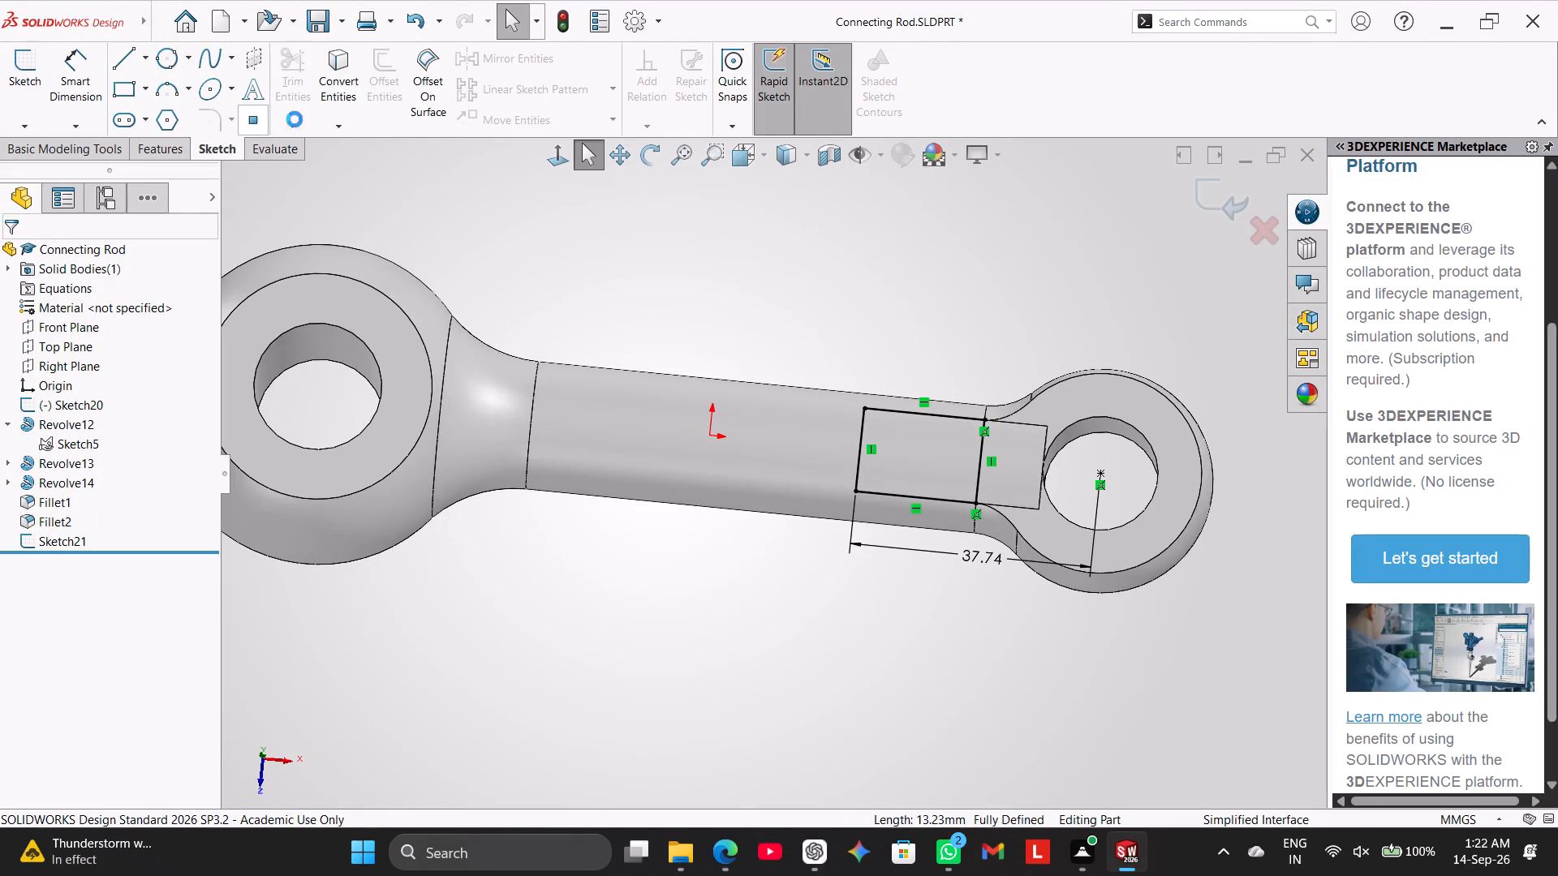
pyautogui.click(153, 144)
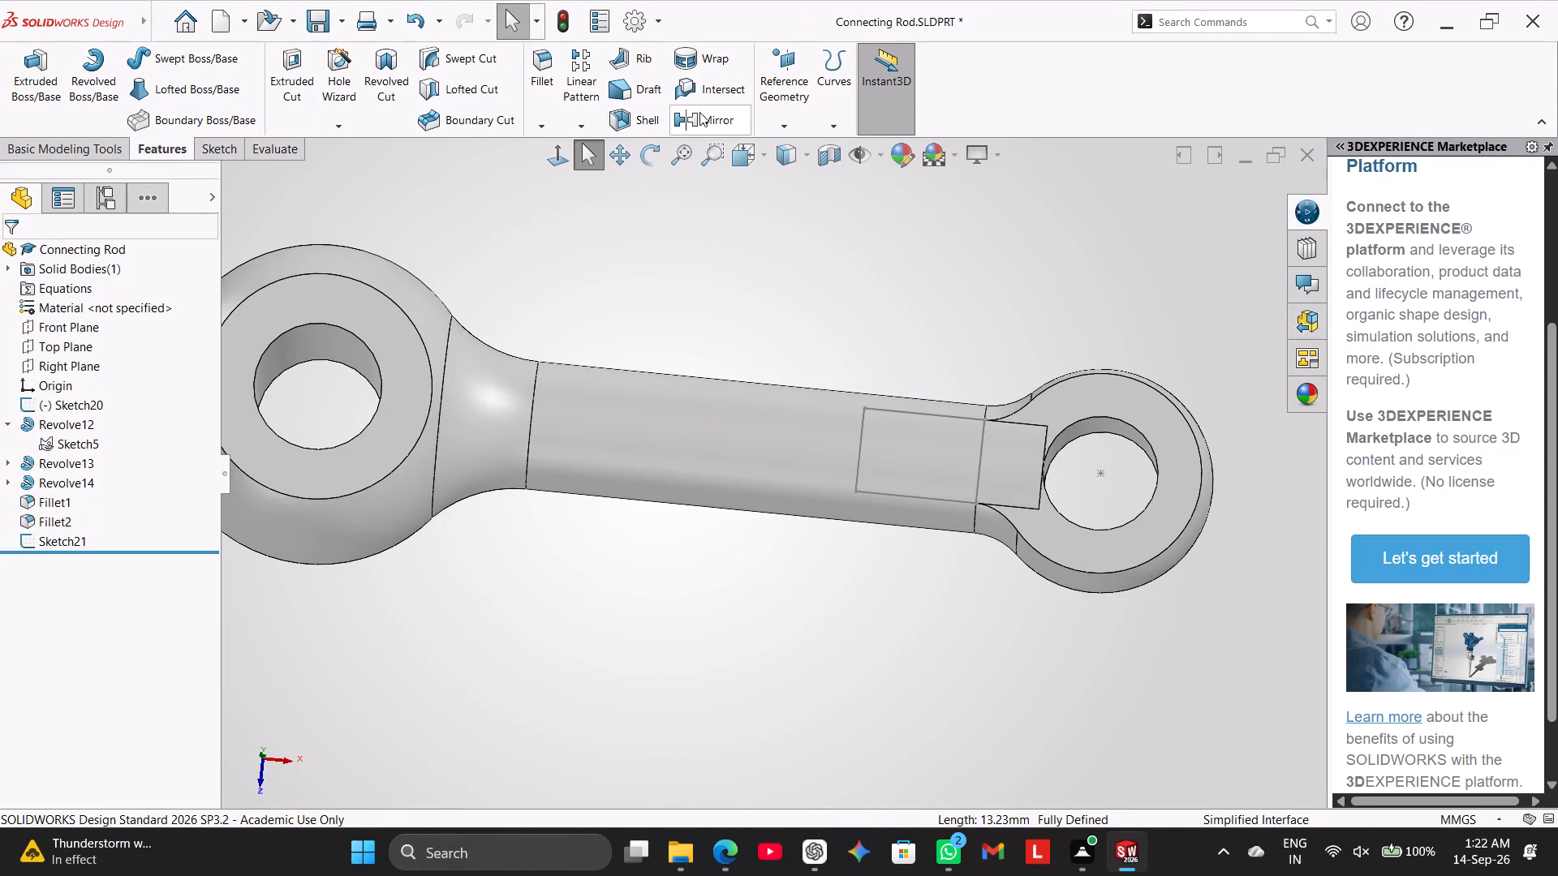
pyautogui.click(784, 128)
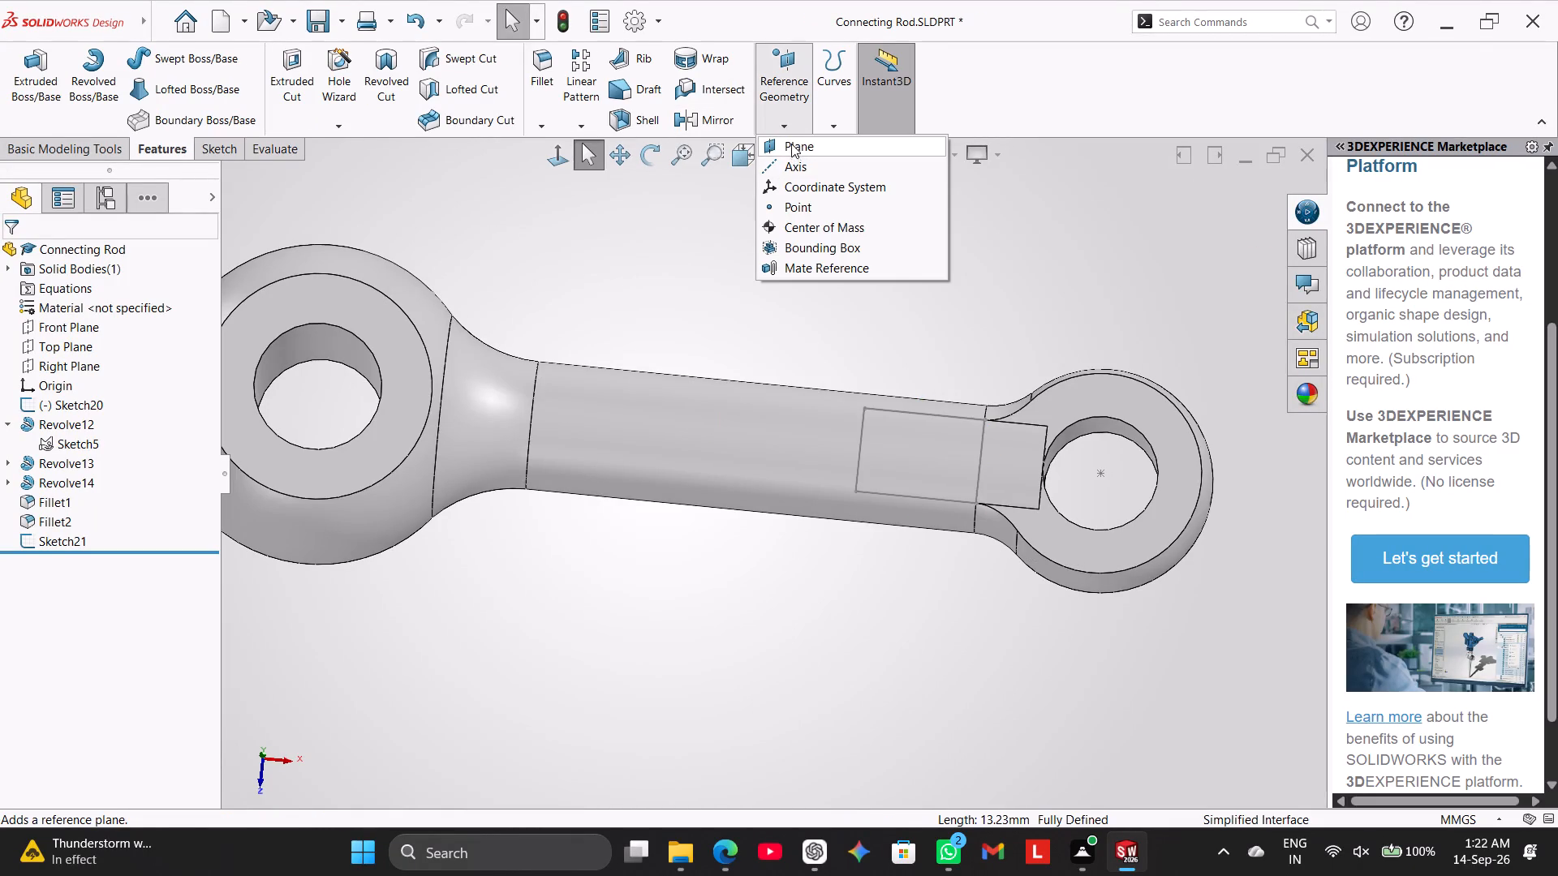
pyautogui.click(791, 144)
pyautogui.moveTo(976, 617); pyautogui.dragTo(952, 533, button='middle')
pyautogui.click(234, 170)
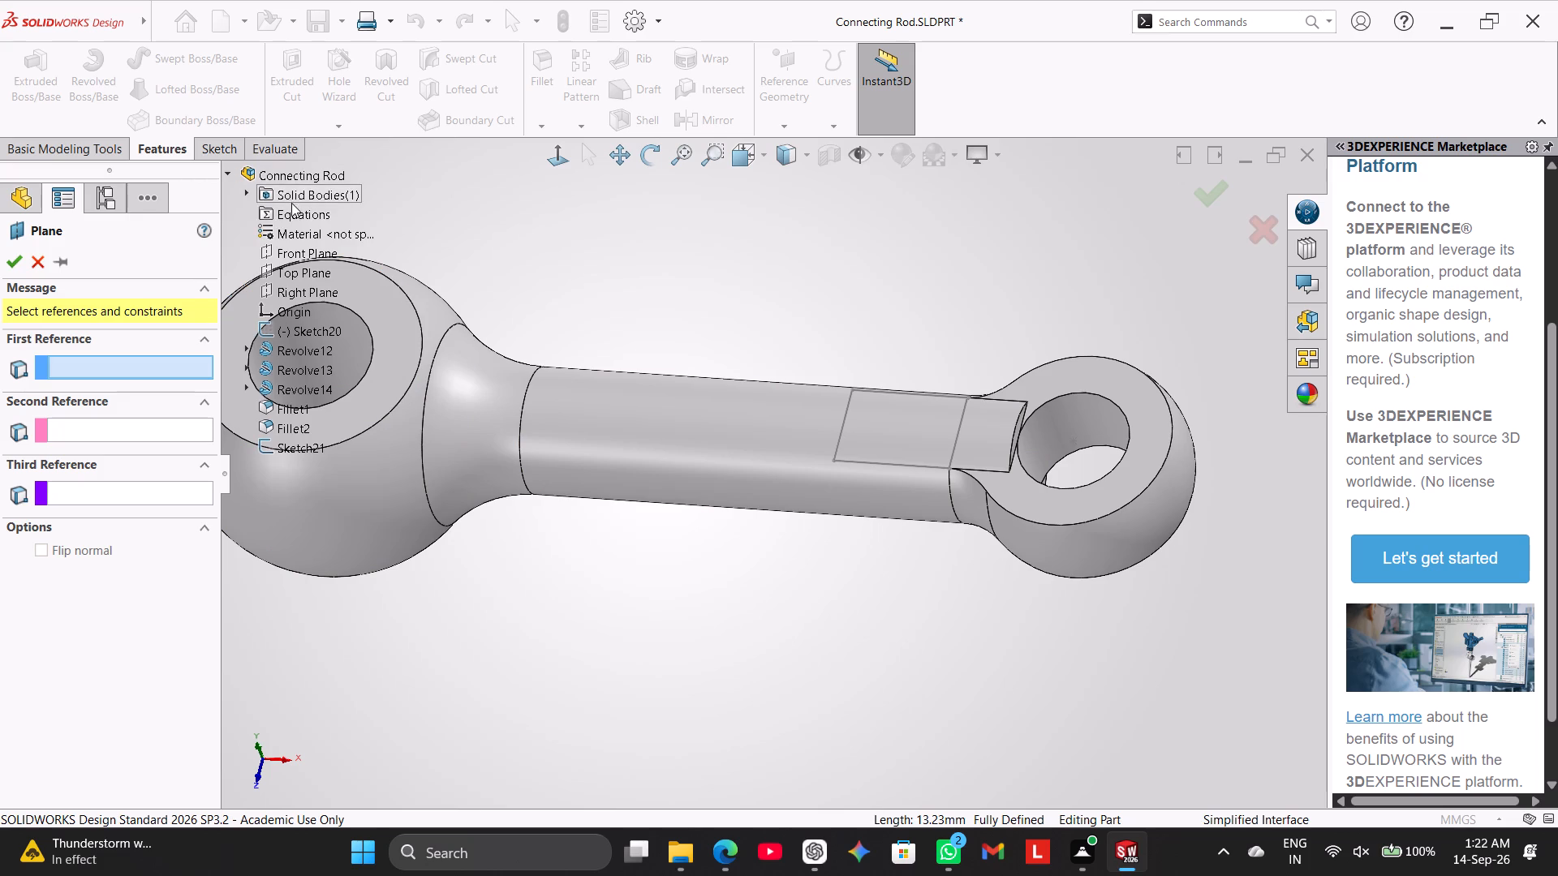
pyautogui.click(305, 276)
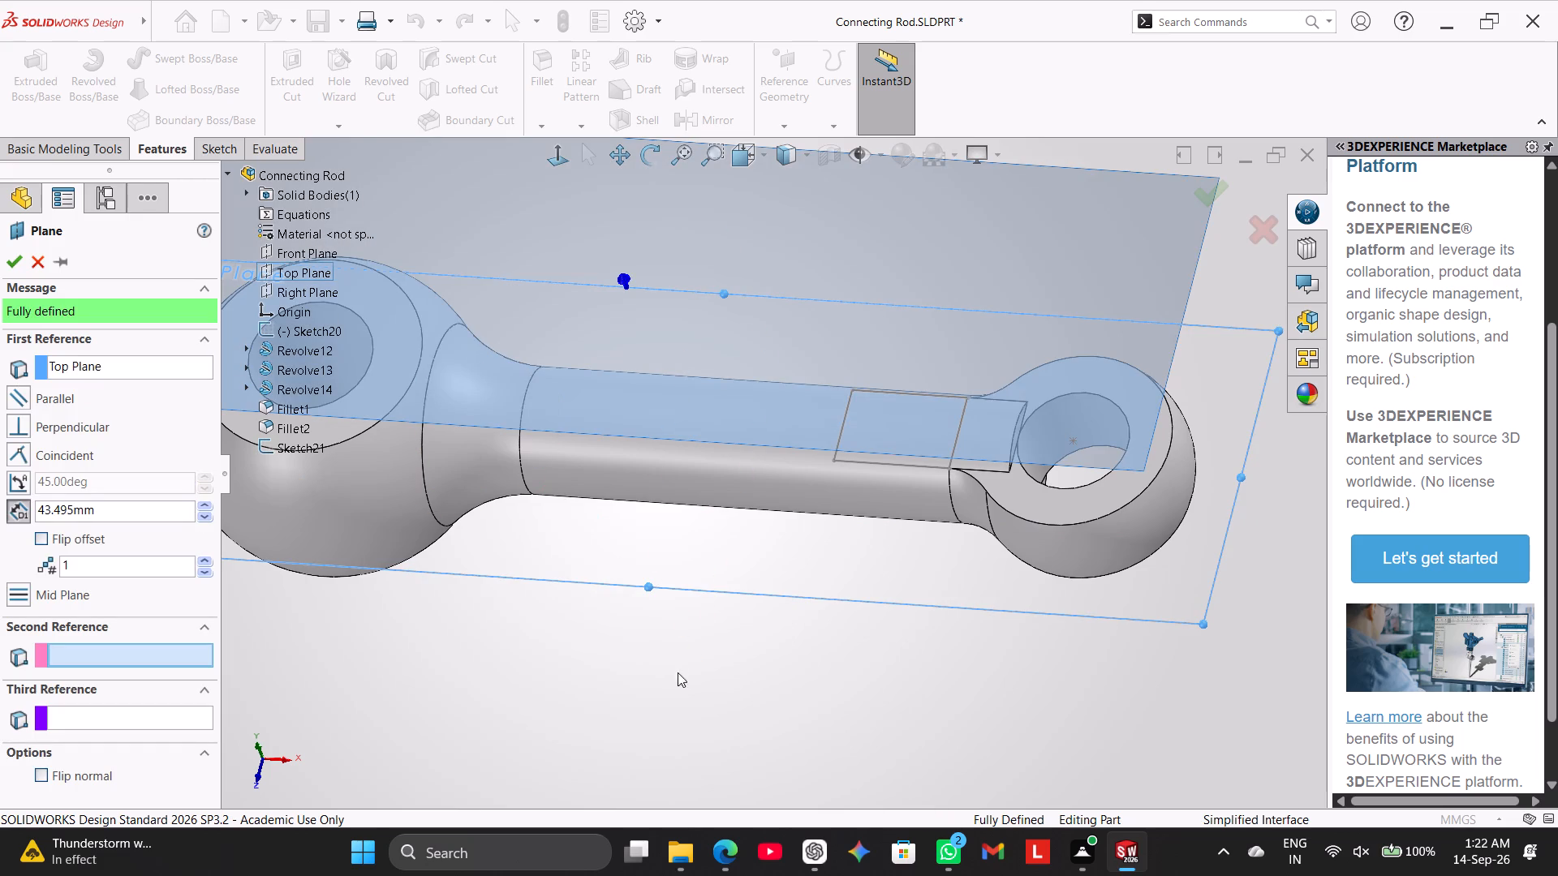
pyautogui.scroll(1, 680, 657)
pyautogui.moveTo(602, 692); pyautogui.dragTo(699, 630, button='middle')
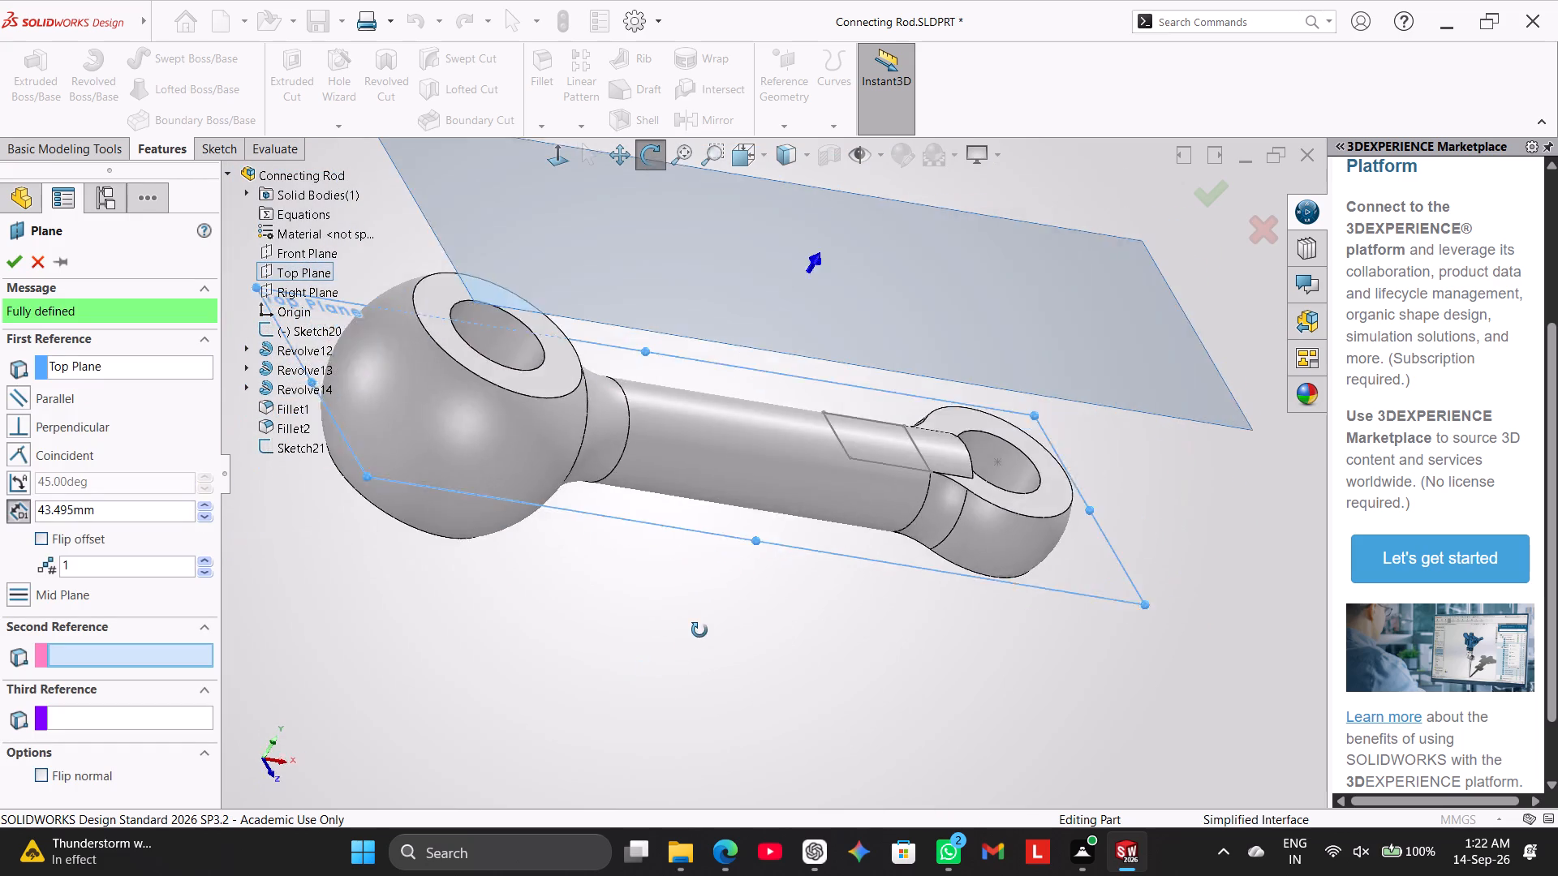
pyautogui.moveTo(699, 630); pyautogui.dragTo(668, 568, button='middle')
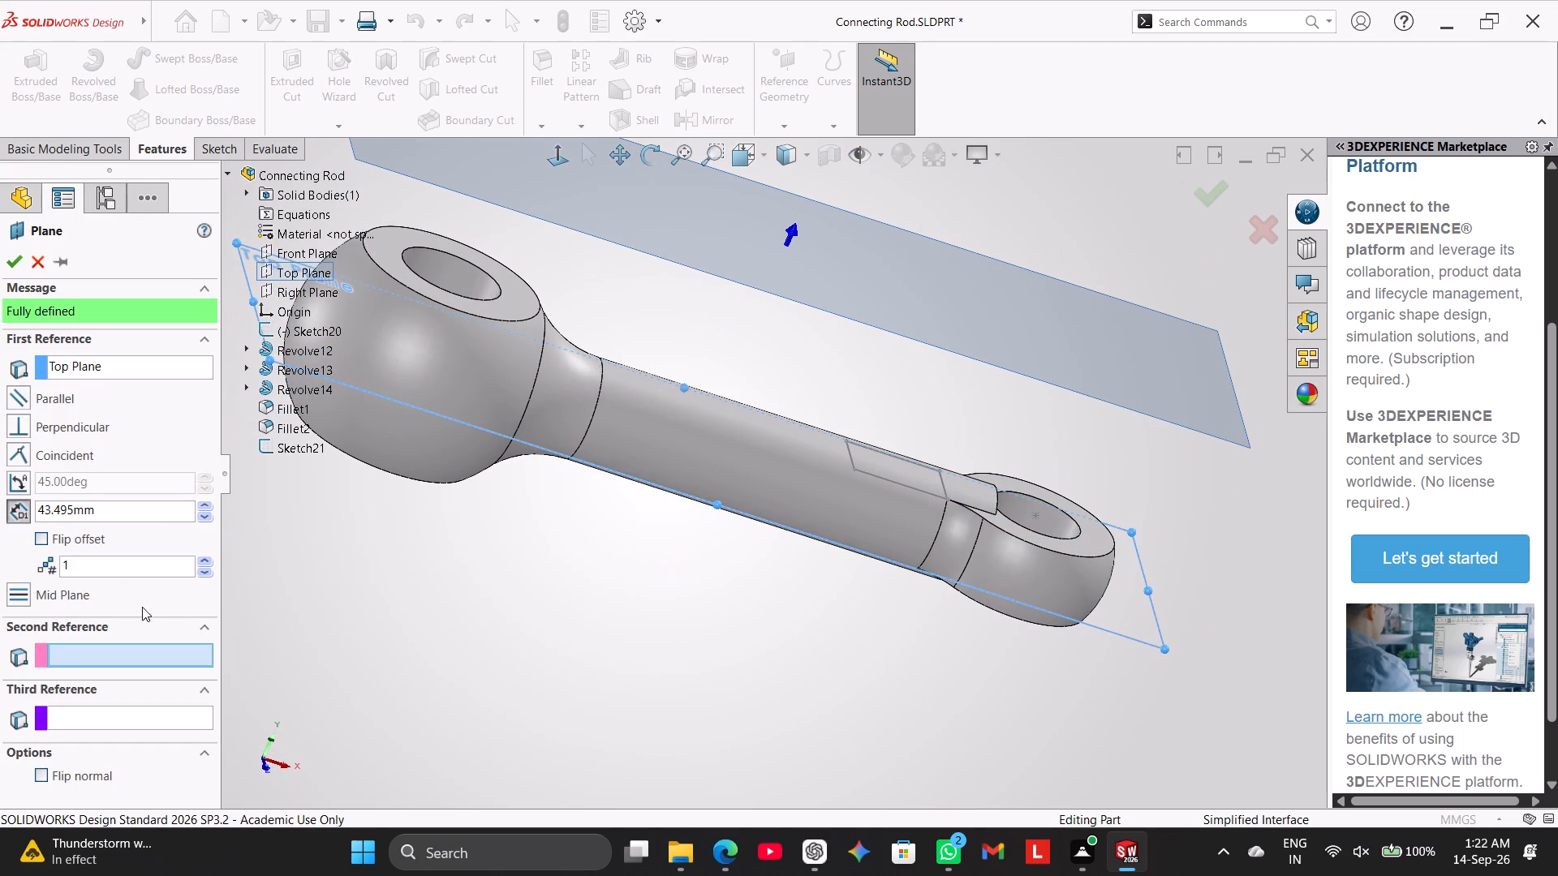
pyautogui.click(159, 516)
pyautogui.press('BackSpace')
pyautogui.press('BackSpace')
pyautogui.press('BackSpace')
pyautogui.press('BackSpace')
pyautogui.press('BackSpace')
pyautogui.press('BackSpace')
pyautogui.press('BackSpace')
pyautogui.press('BackSpace')
pyautogui.press('BackSpace')
pyautogui.press('BackSpace')
pyautogui.press('BackSpace')
pyautogui.press('BackSpace')
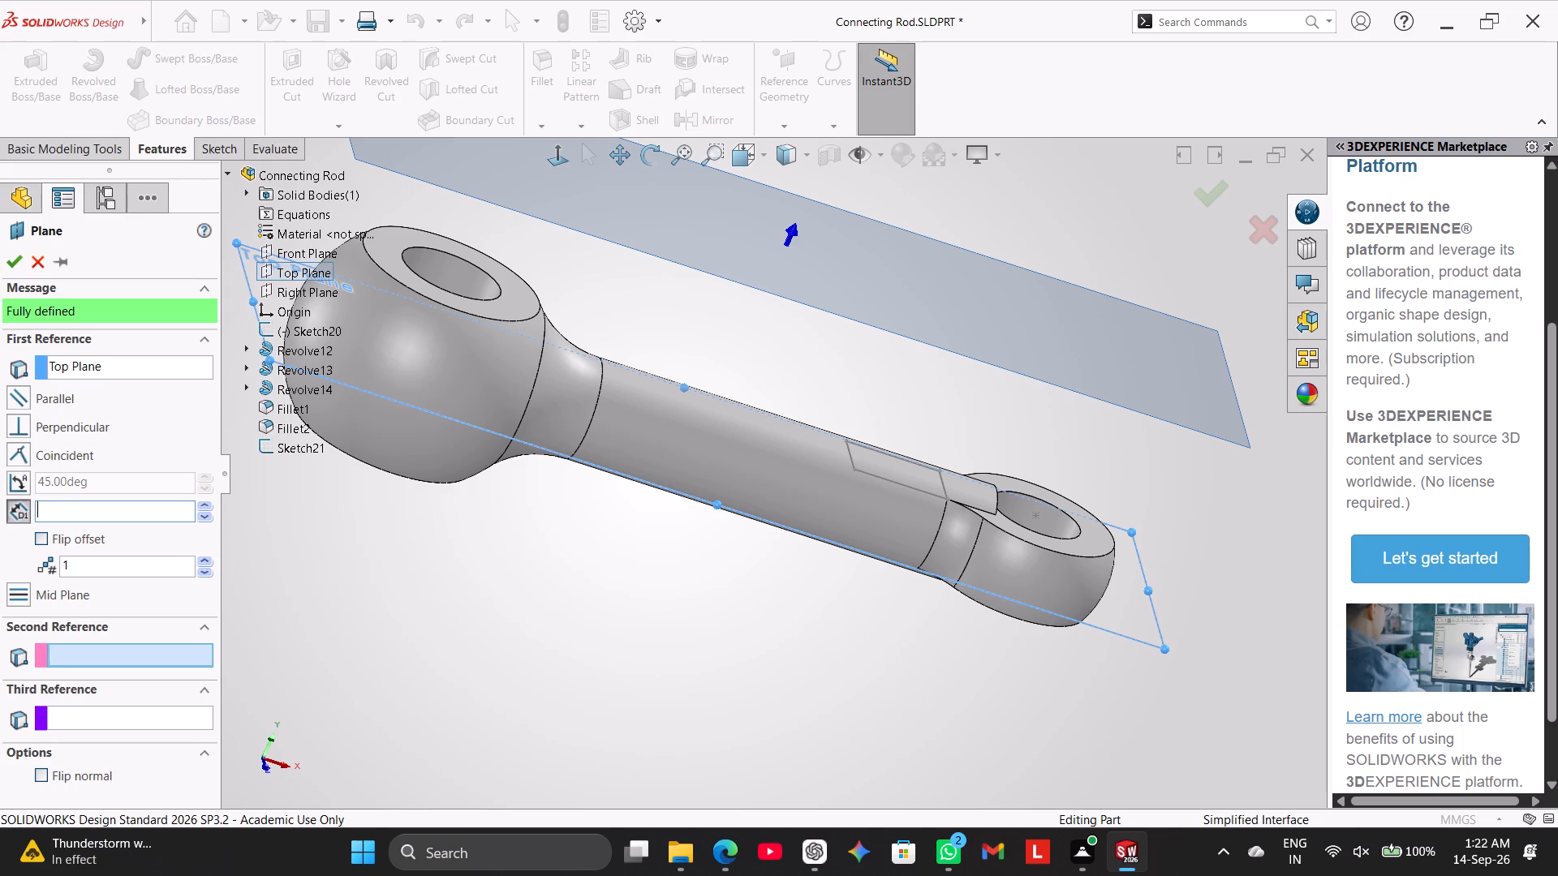
pyautogui.press('0')
pyautogui.press('Return')
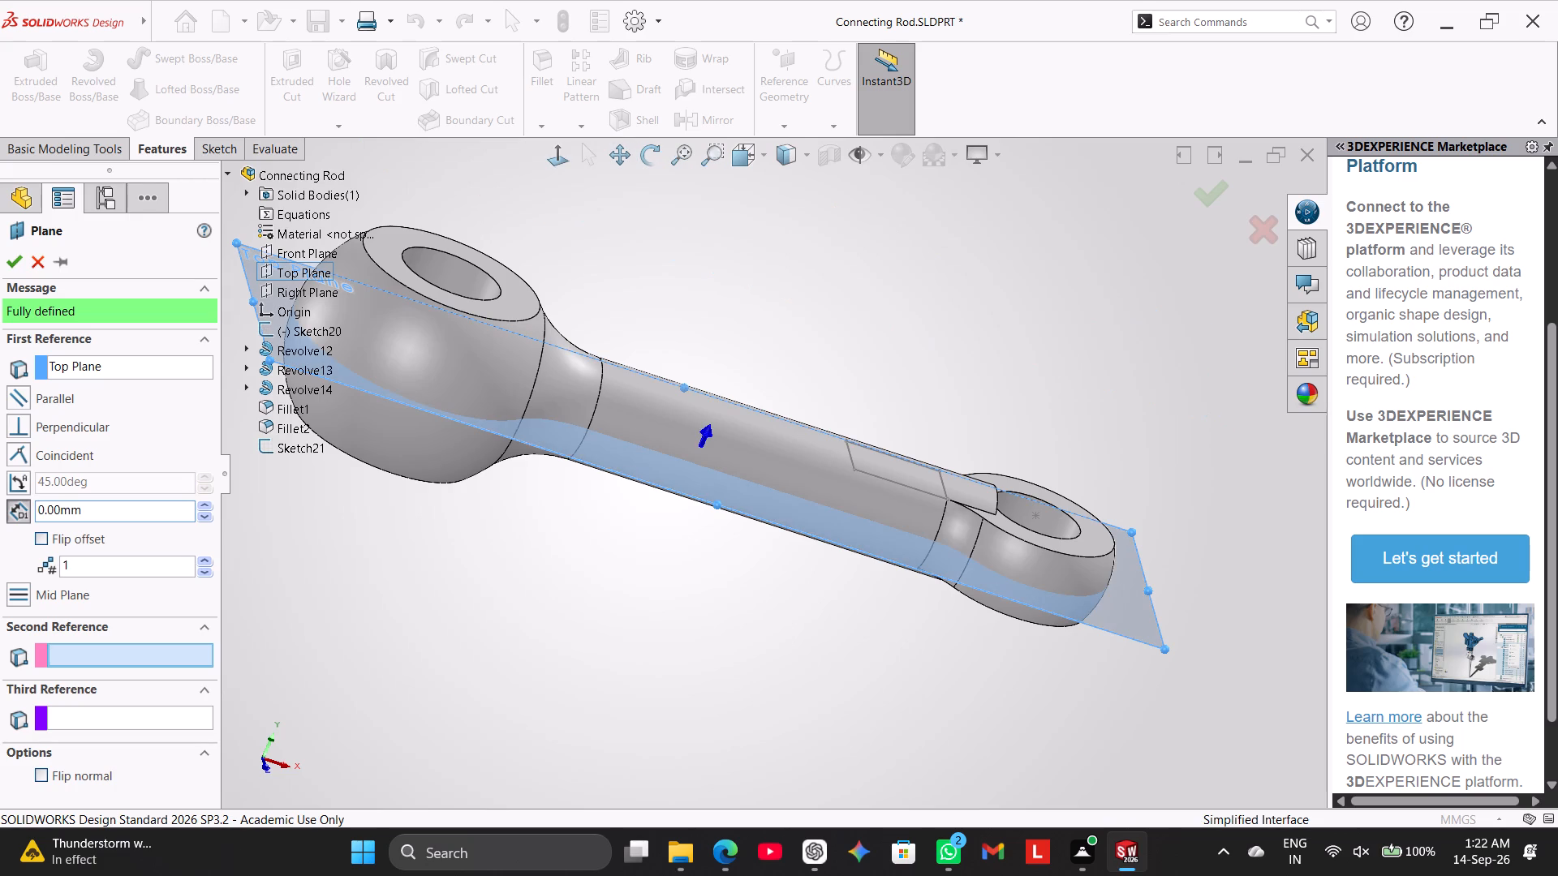
pyautogui.moveTo(570, 565); pyautogui.dragTo(599, 435, button='middle')
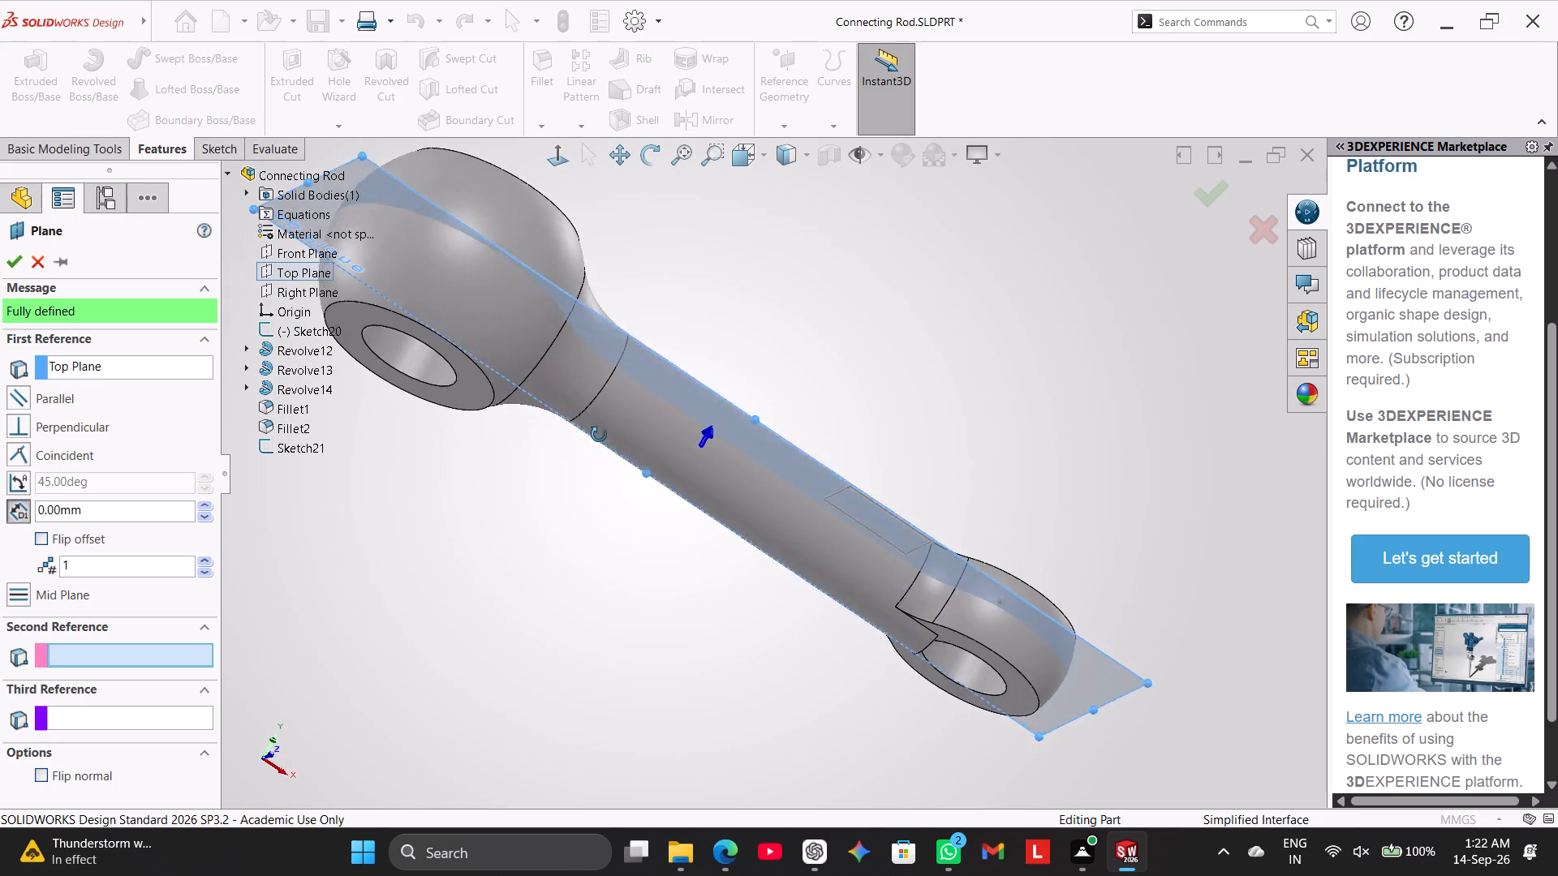
pyautogui.moveTo(599, 435); pyautogui.dragTo(540, 574, button='middle')
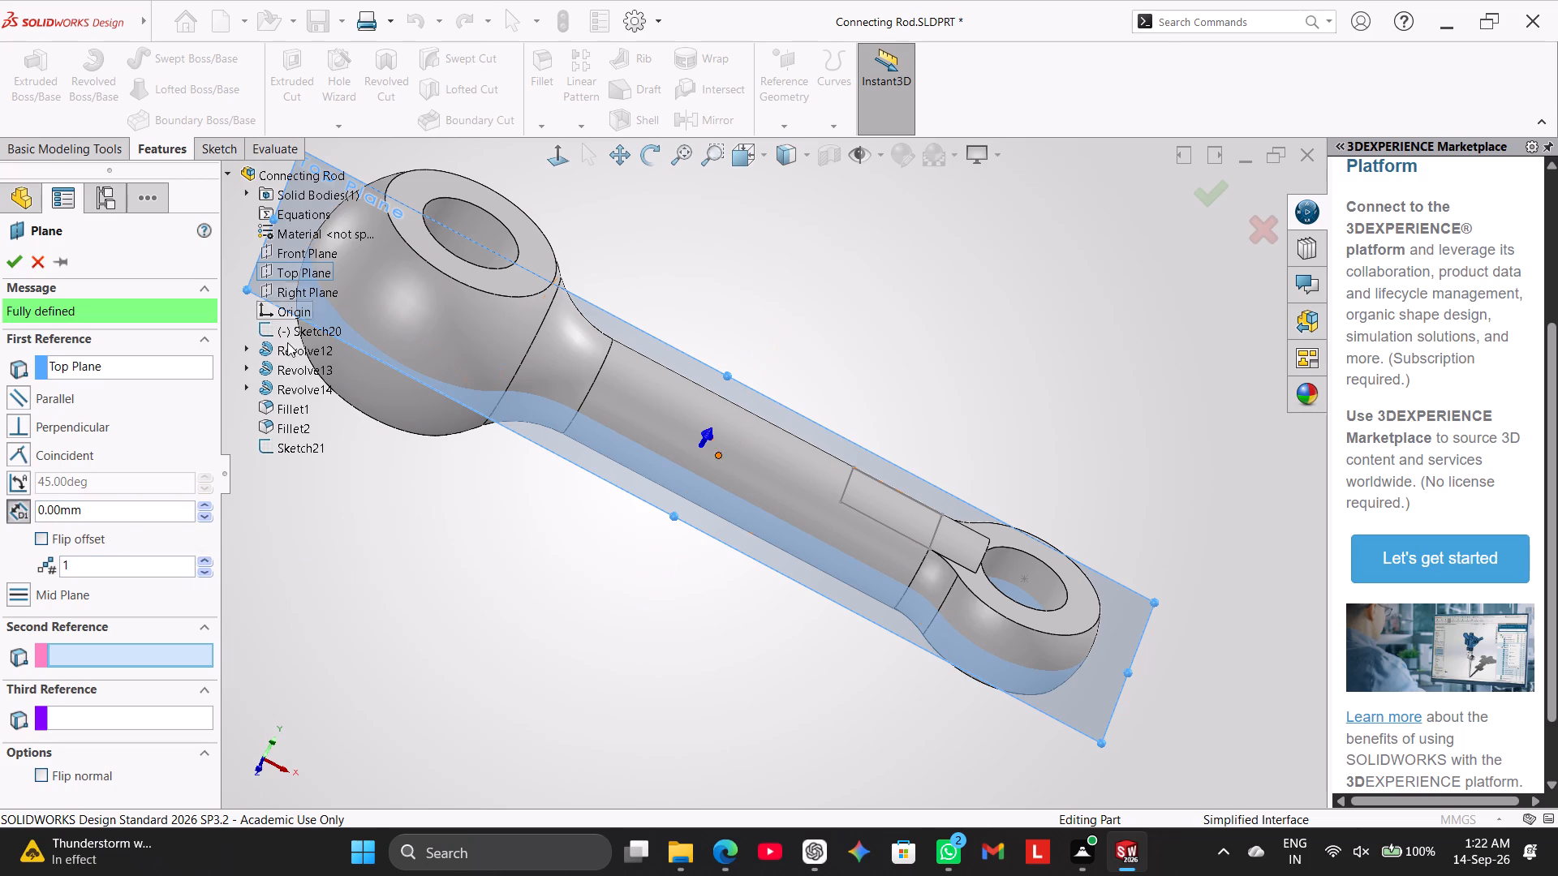
pyautogui.click(37, 535)
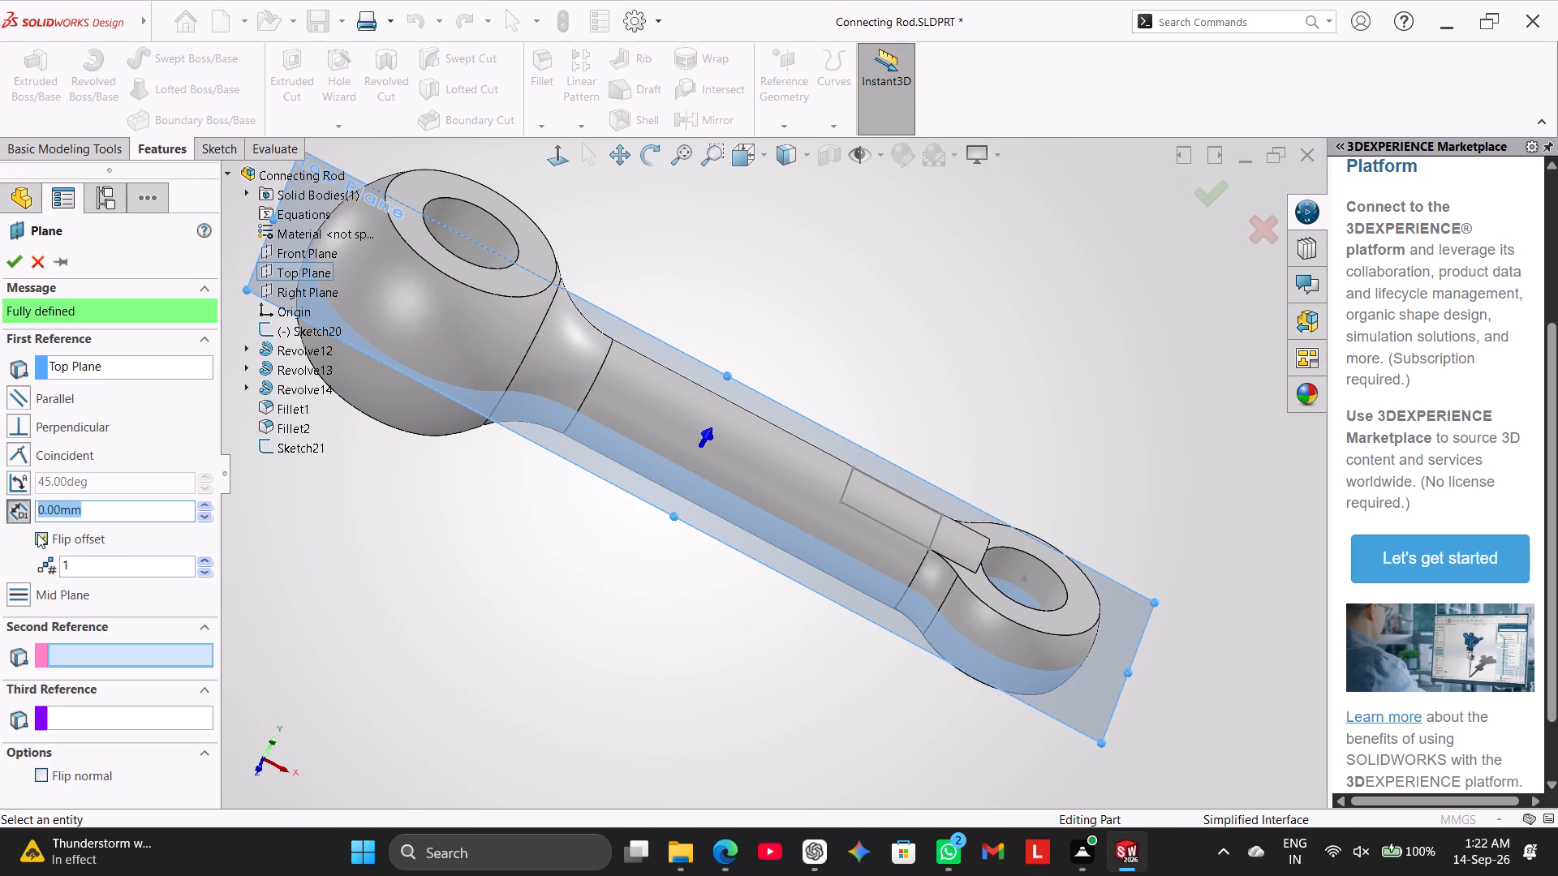
pyautogui.click(37, 534)
pyautogui.click(15, 266)
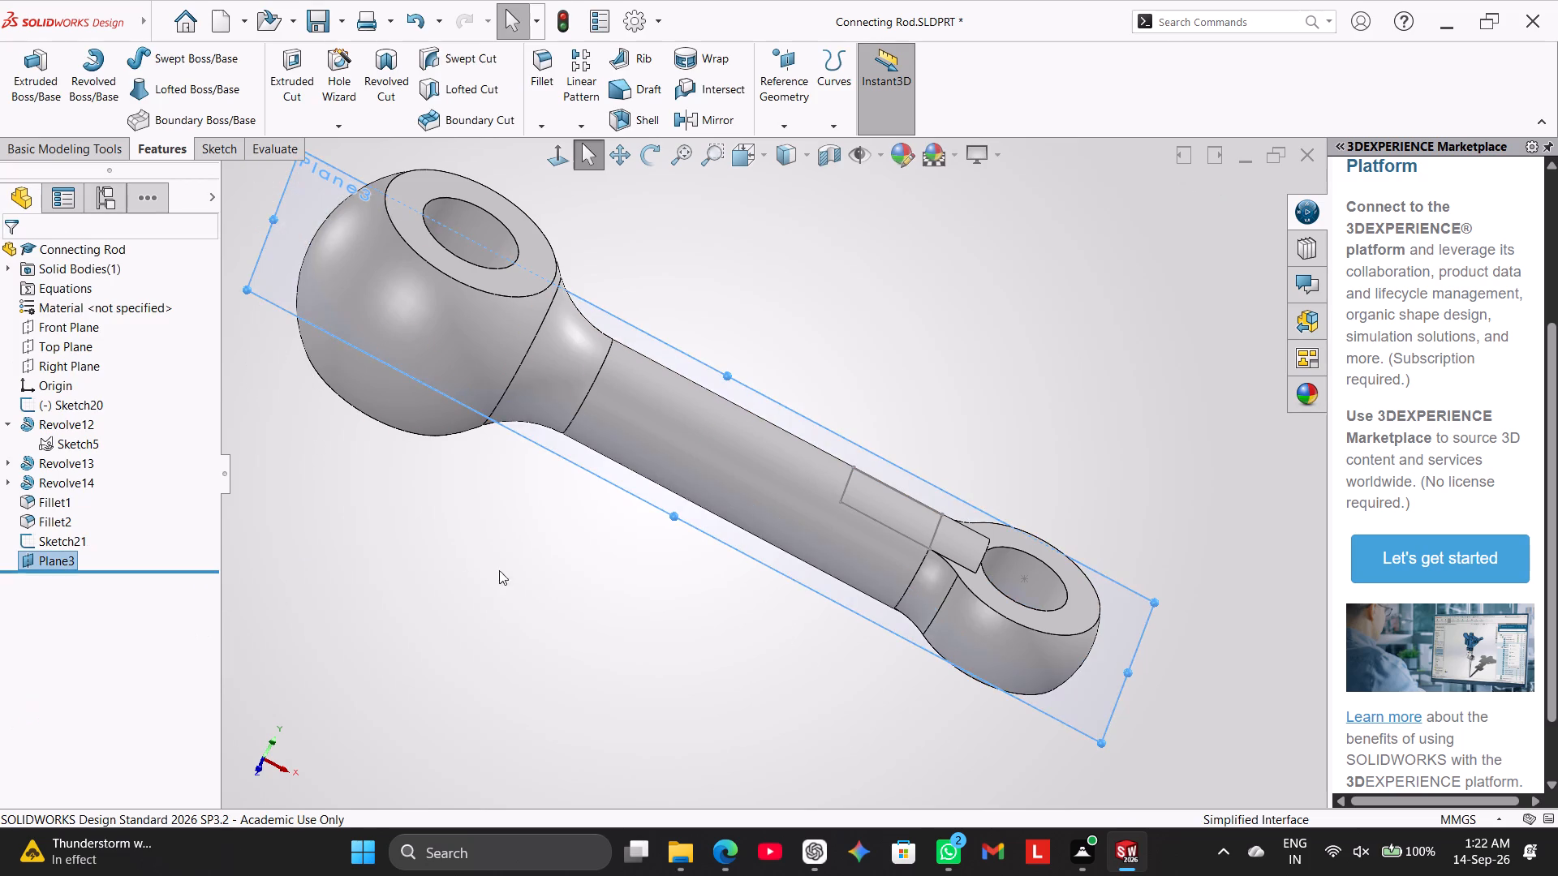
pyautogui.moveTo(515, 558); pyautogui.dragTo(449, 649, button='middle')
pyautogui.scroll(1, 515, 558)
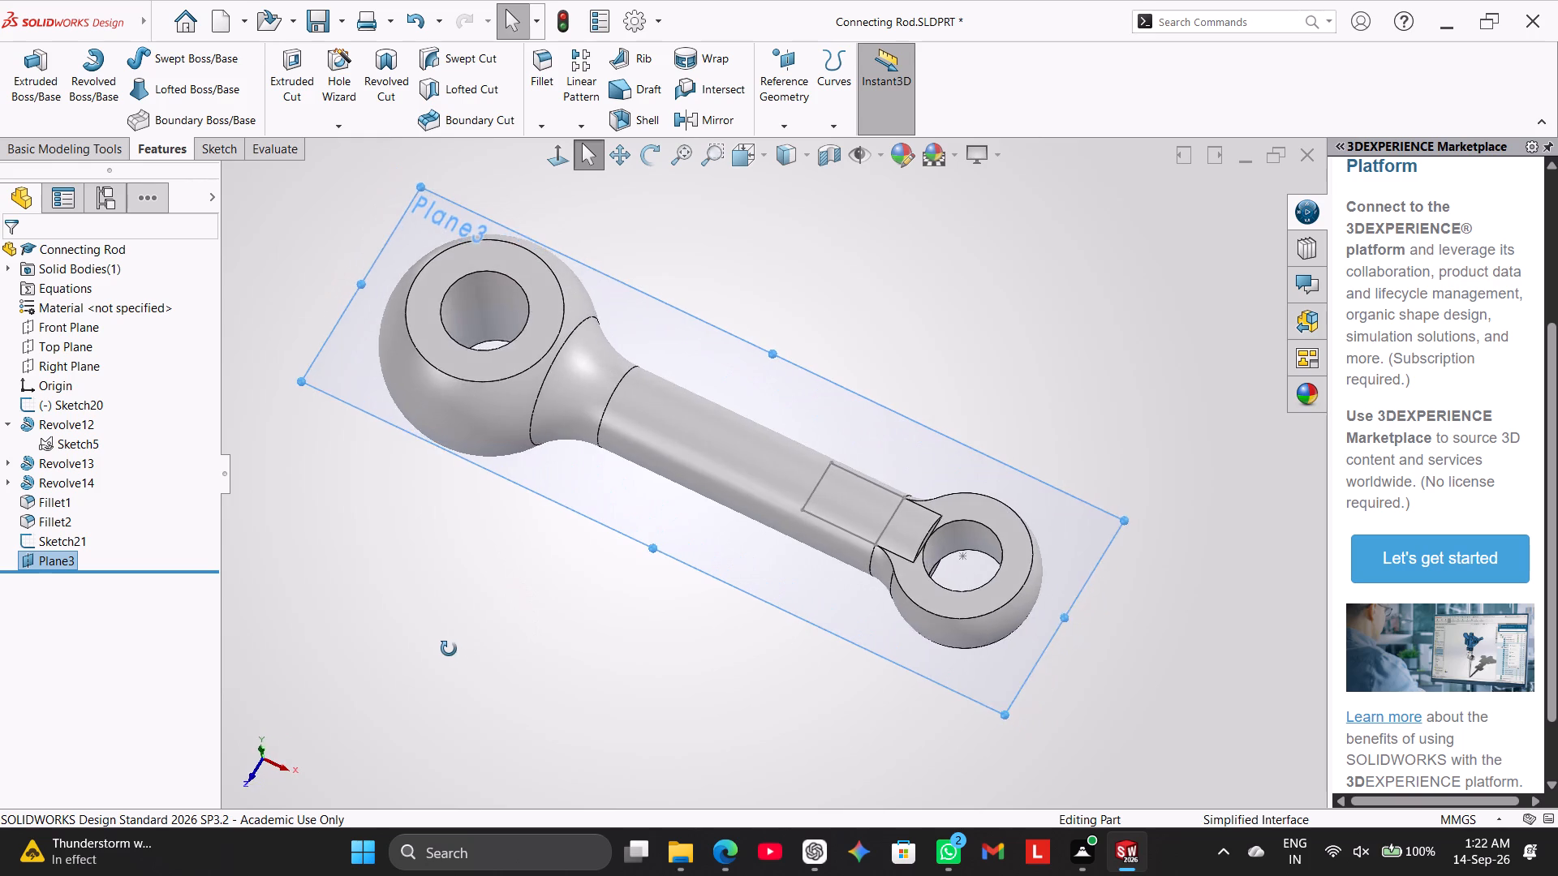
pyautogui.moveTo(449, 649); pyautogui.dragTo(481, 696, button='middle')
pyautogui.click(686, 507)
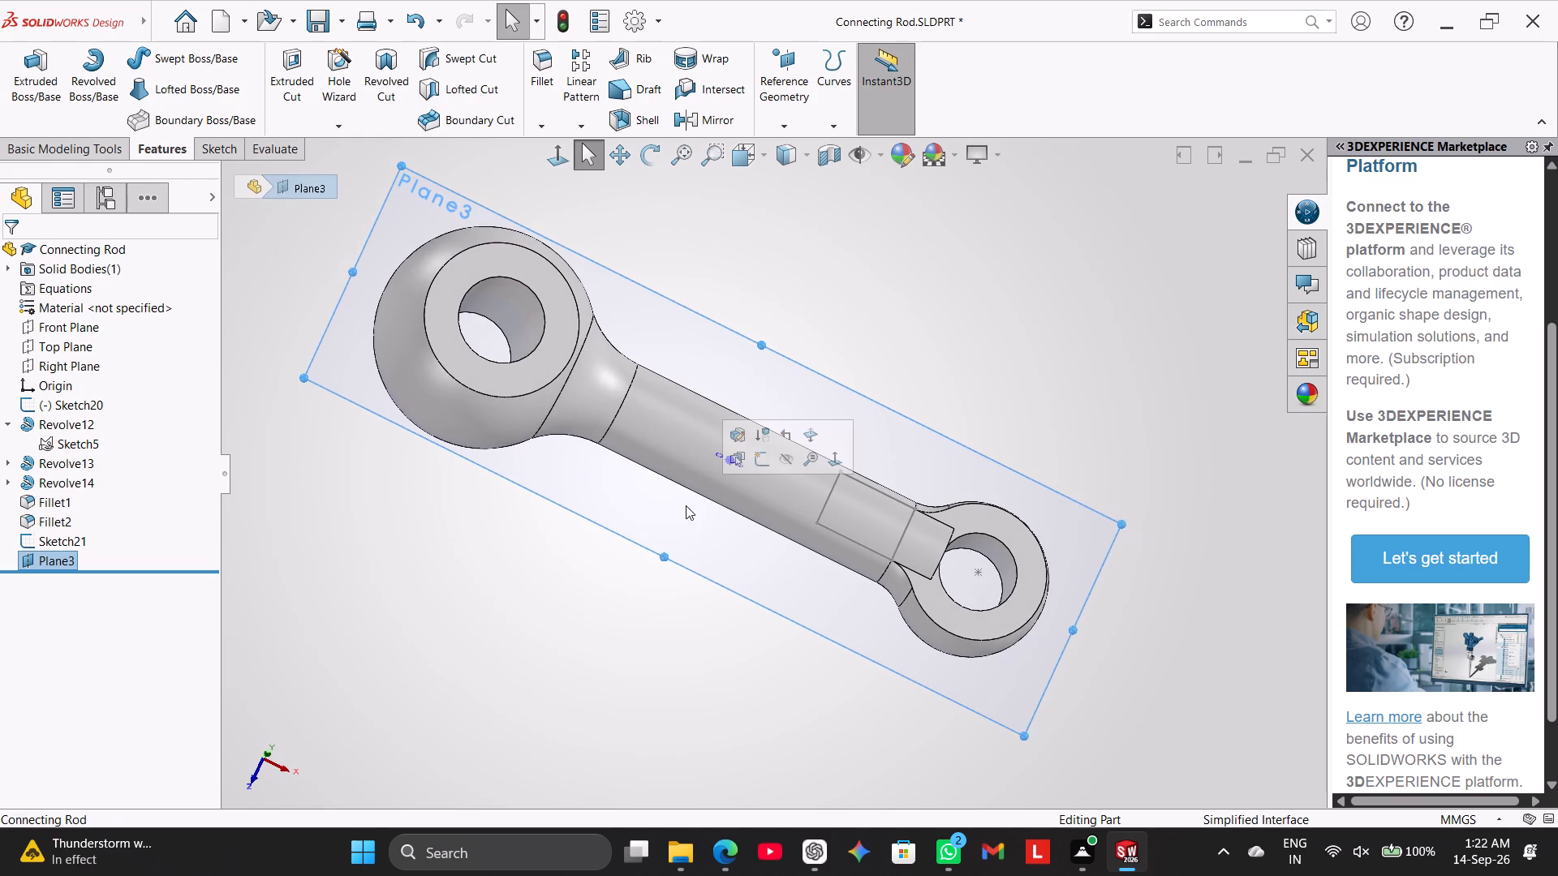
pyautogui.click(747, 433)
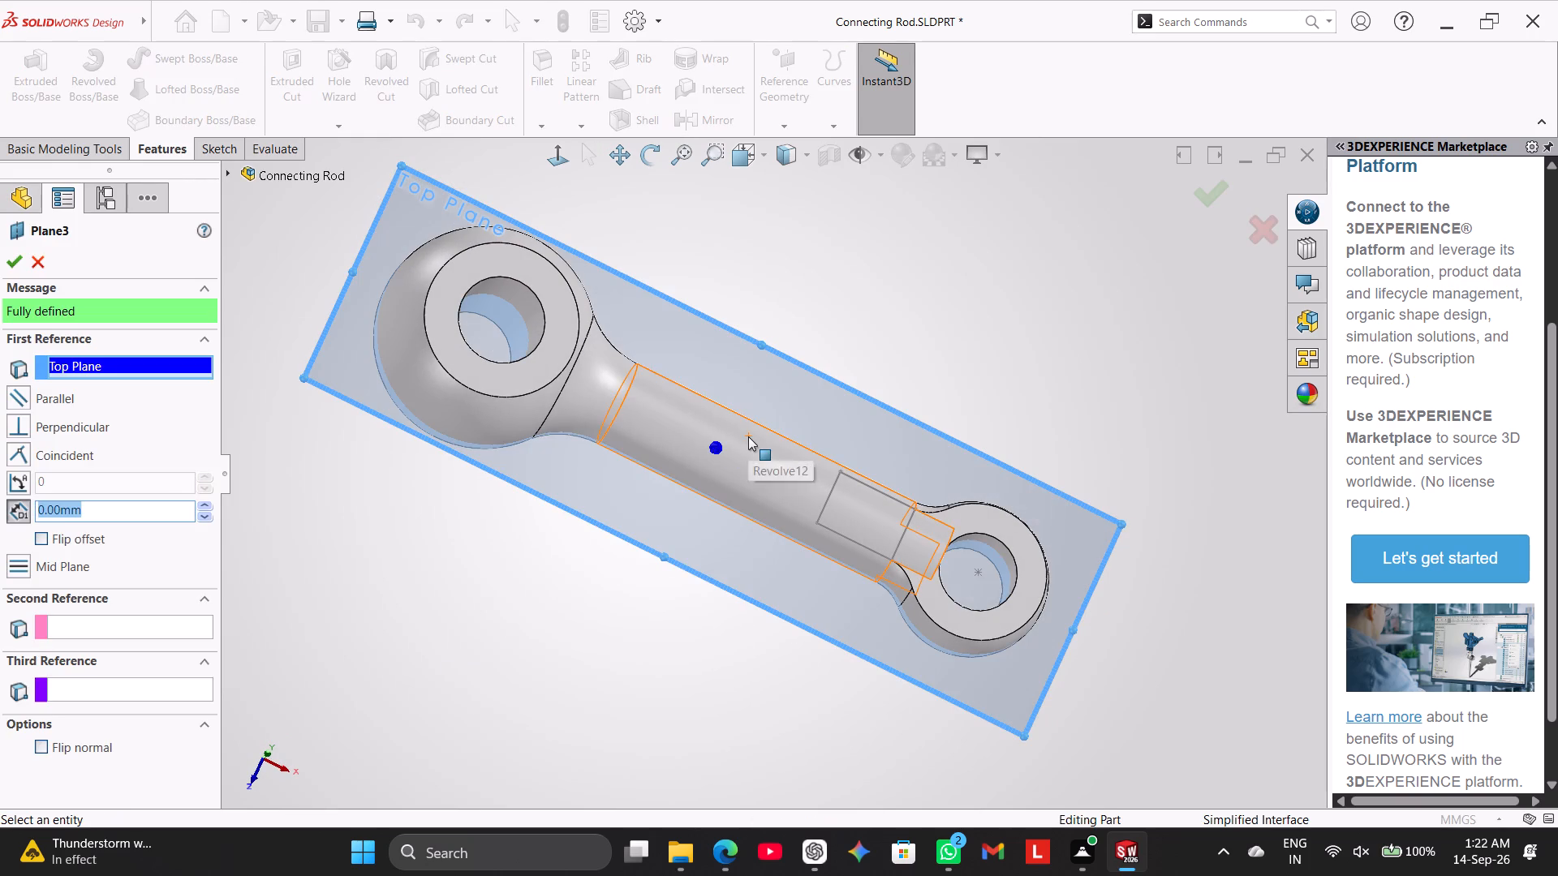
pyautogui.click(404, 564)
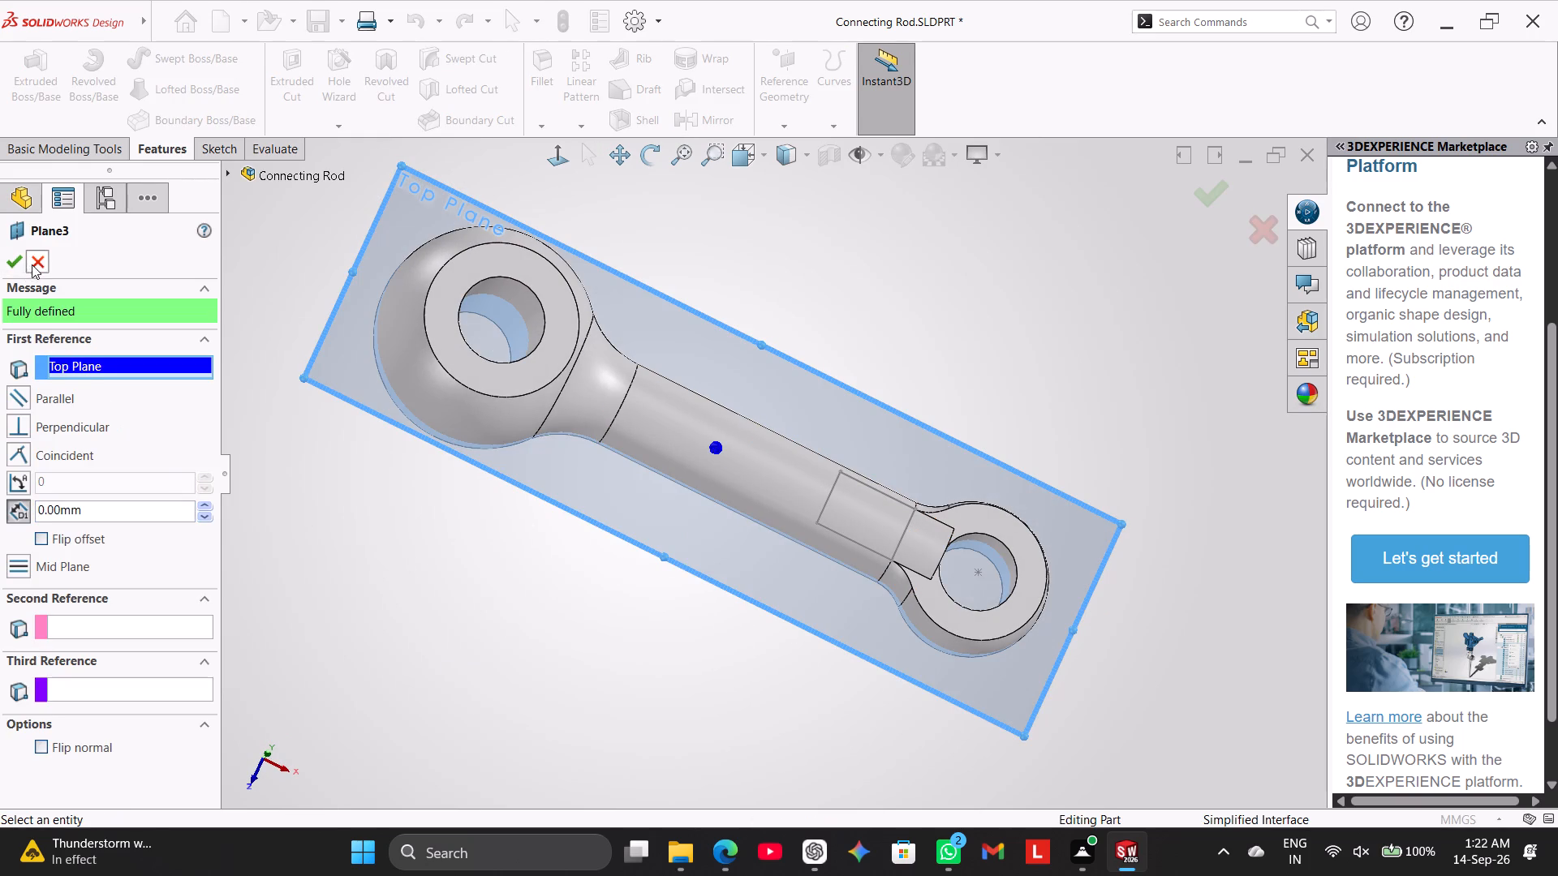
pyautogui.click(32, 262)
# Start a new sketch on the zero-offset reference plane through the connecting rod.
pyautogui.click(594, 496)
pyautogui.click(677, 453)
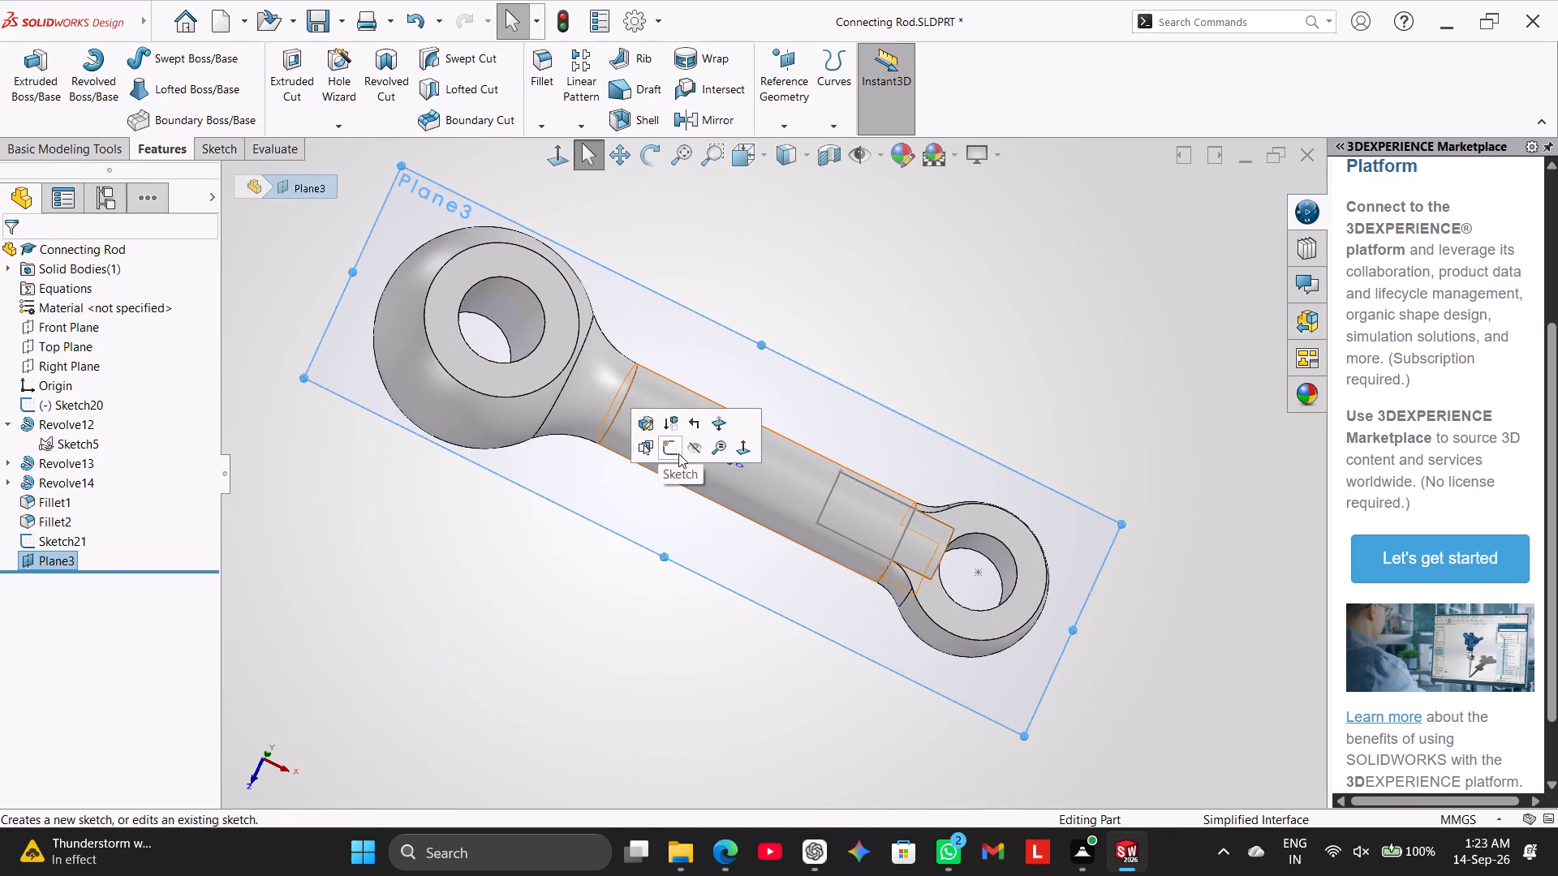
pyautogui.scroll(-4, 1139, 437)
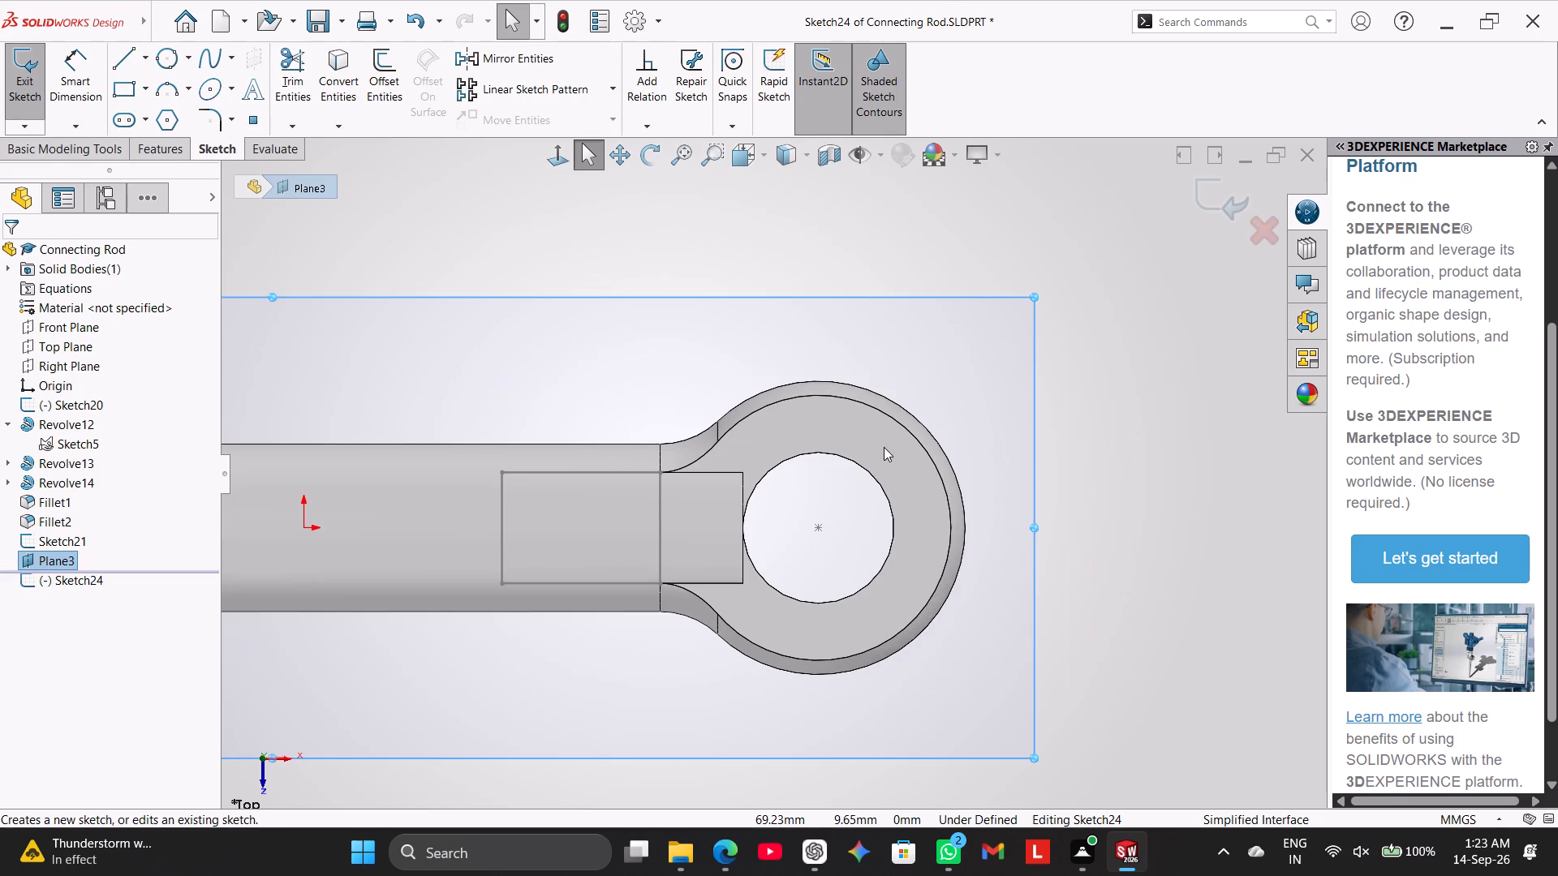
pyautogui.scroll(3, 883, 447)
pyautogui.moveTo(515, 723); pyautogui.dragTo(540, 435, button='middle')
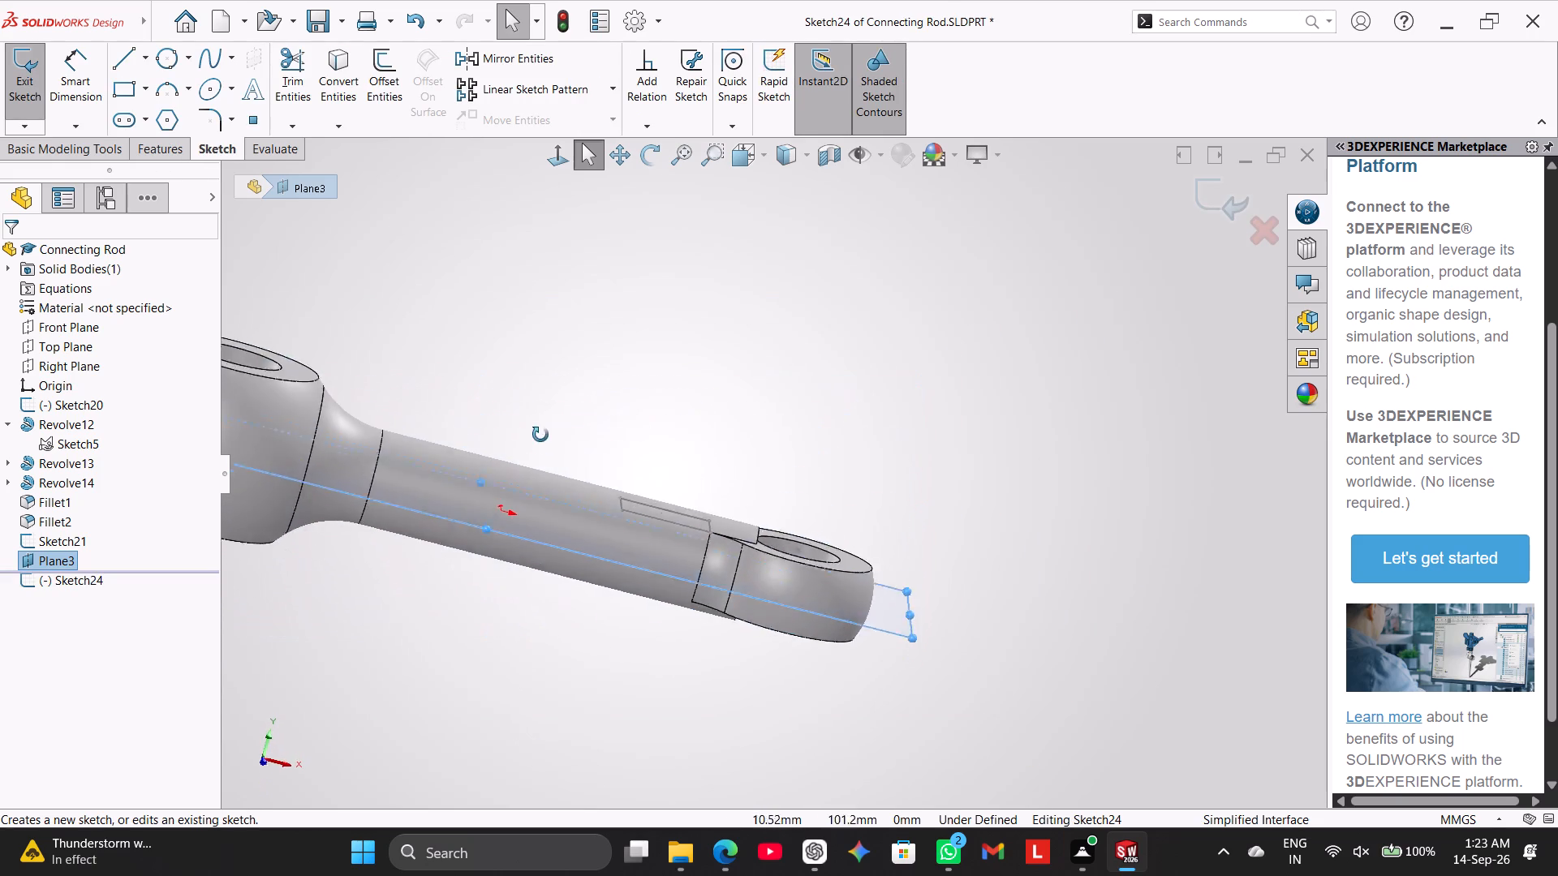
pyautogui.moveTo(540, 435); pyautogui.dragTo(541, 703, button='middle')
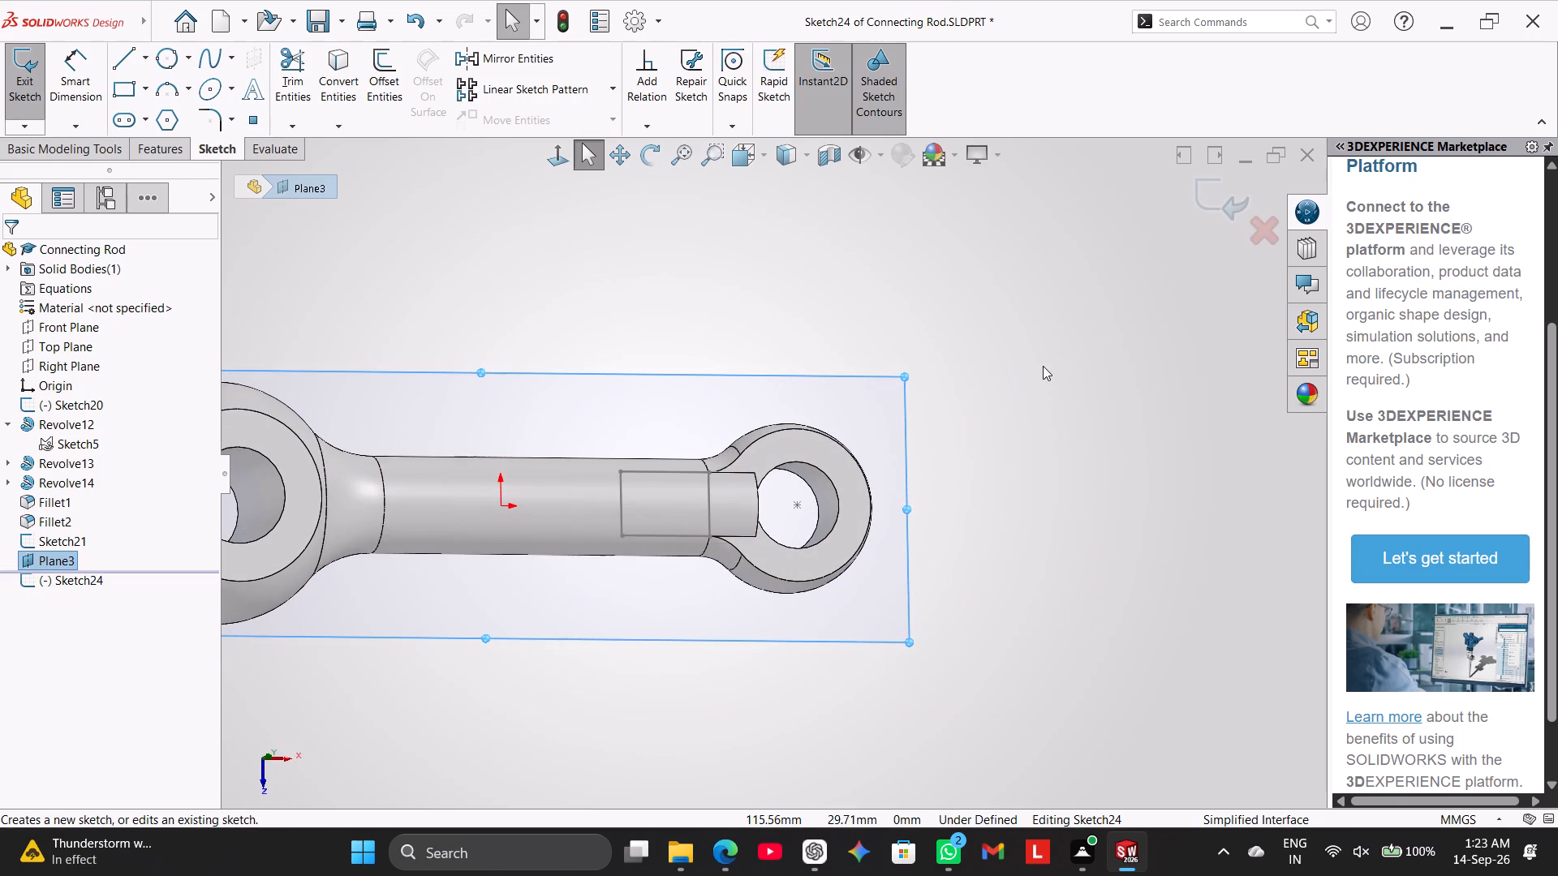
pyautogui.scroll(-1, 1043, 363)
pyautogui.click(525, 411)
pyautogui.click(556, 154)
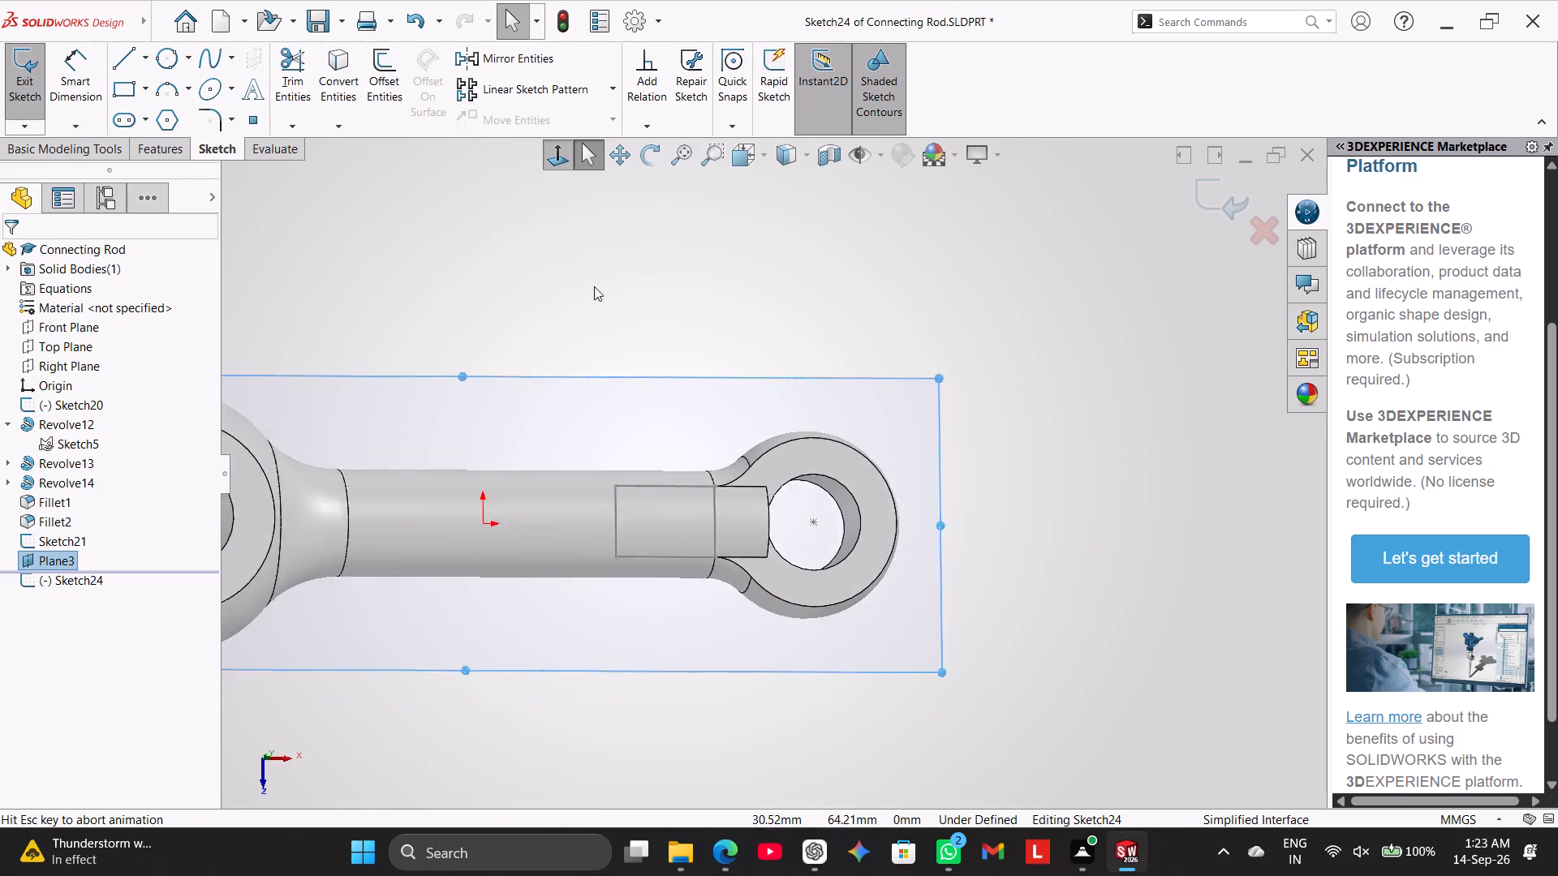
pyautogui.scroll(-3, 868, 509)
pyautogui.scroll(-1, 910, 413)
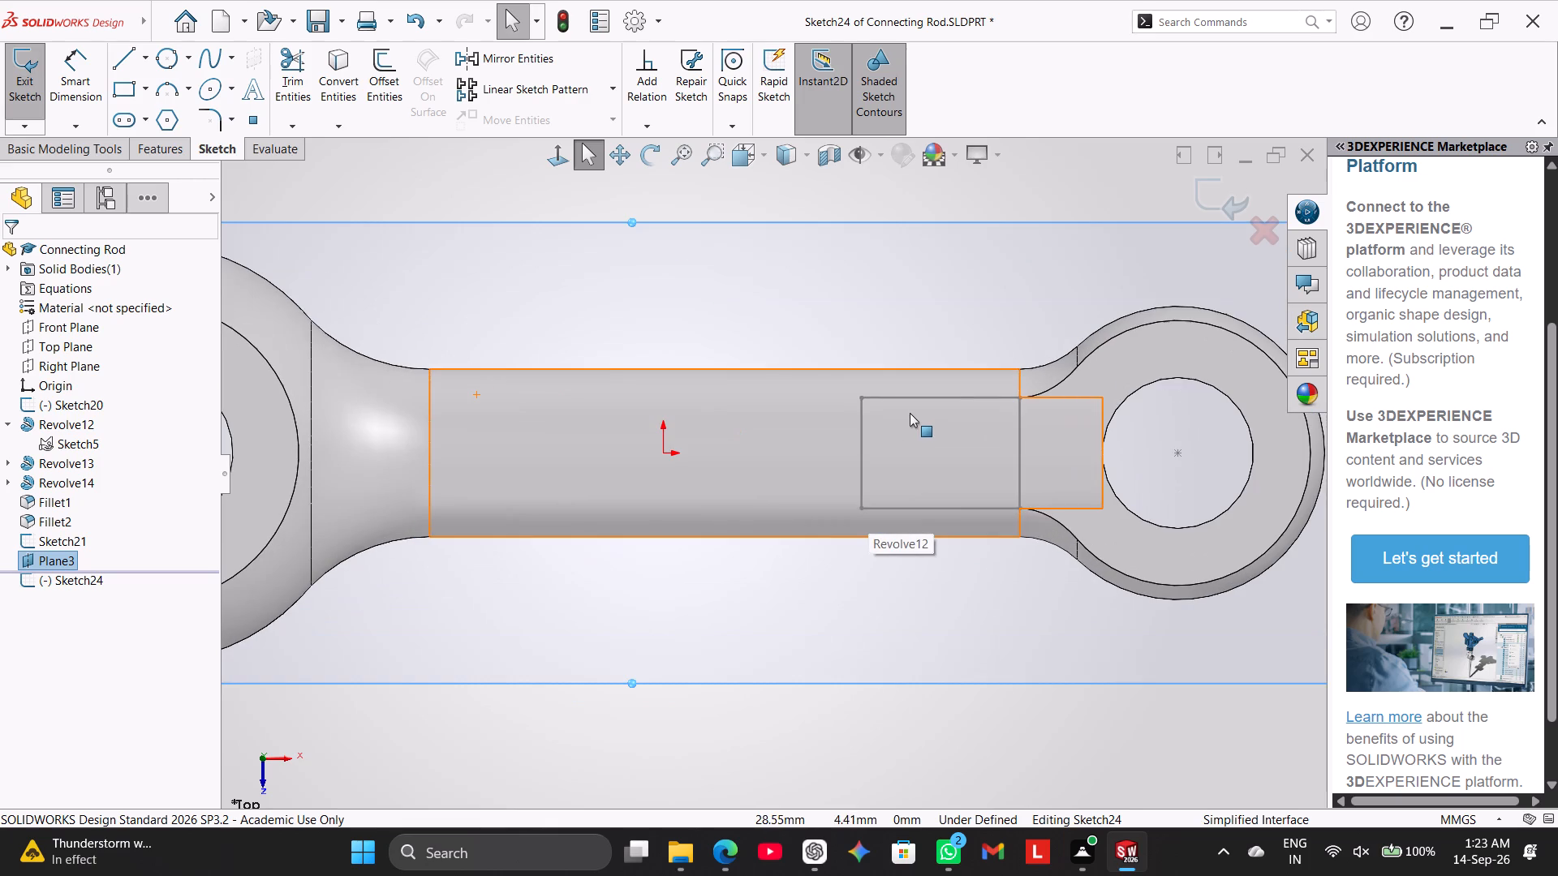
# Delete the old rectangle sketch on the shank beside the small eye.
pyautogui.doubleClick(918, 396)
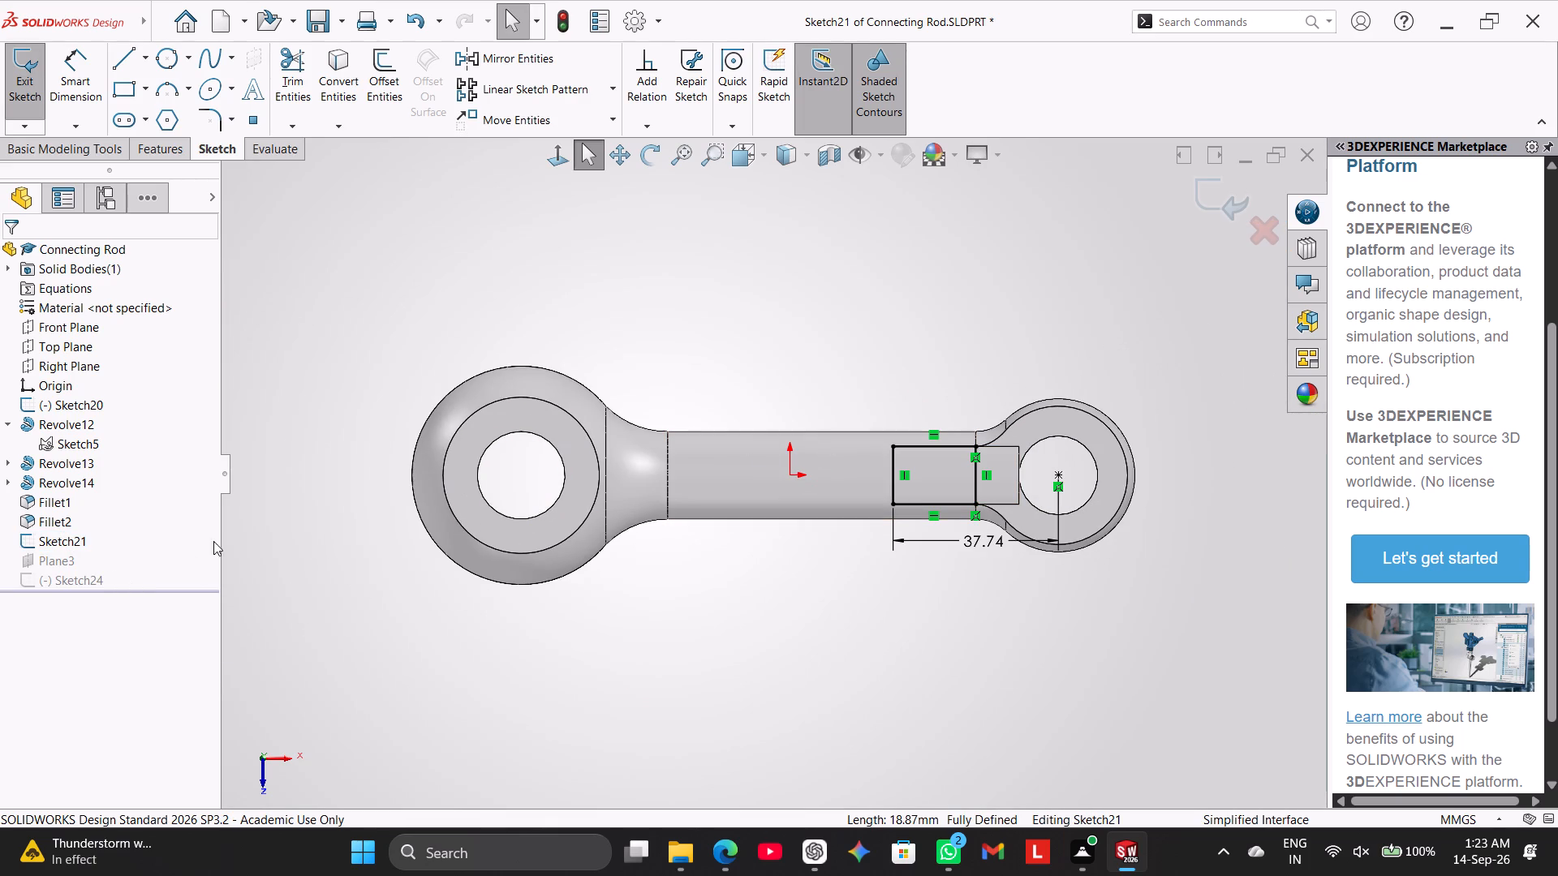
pyautogui.rightClick(72, 543)
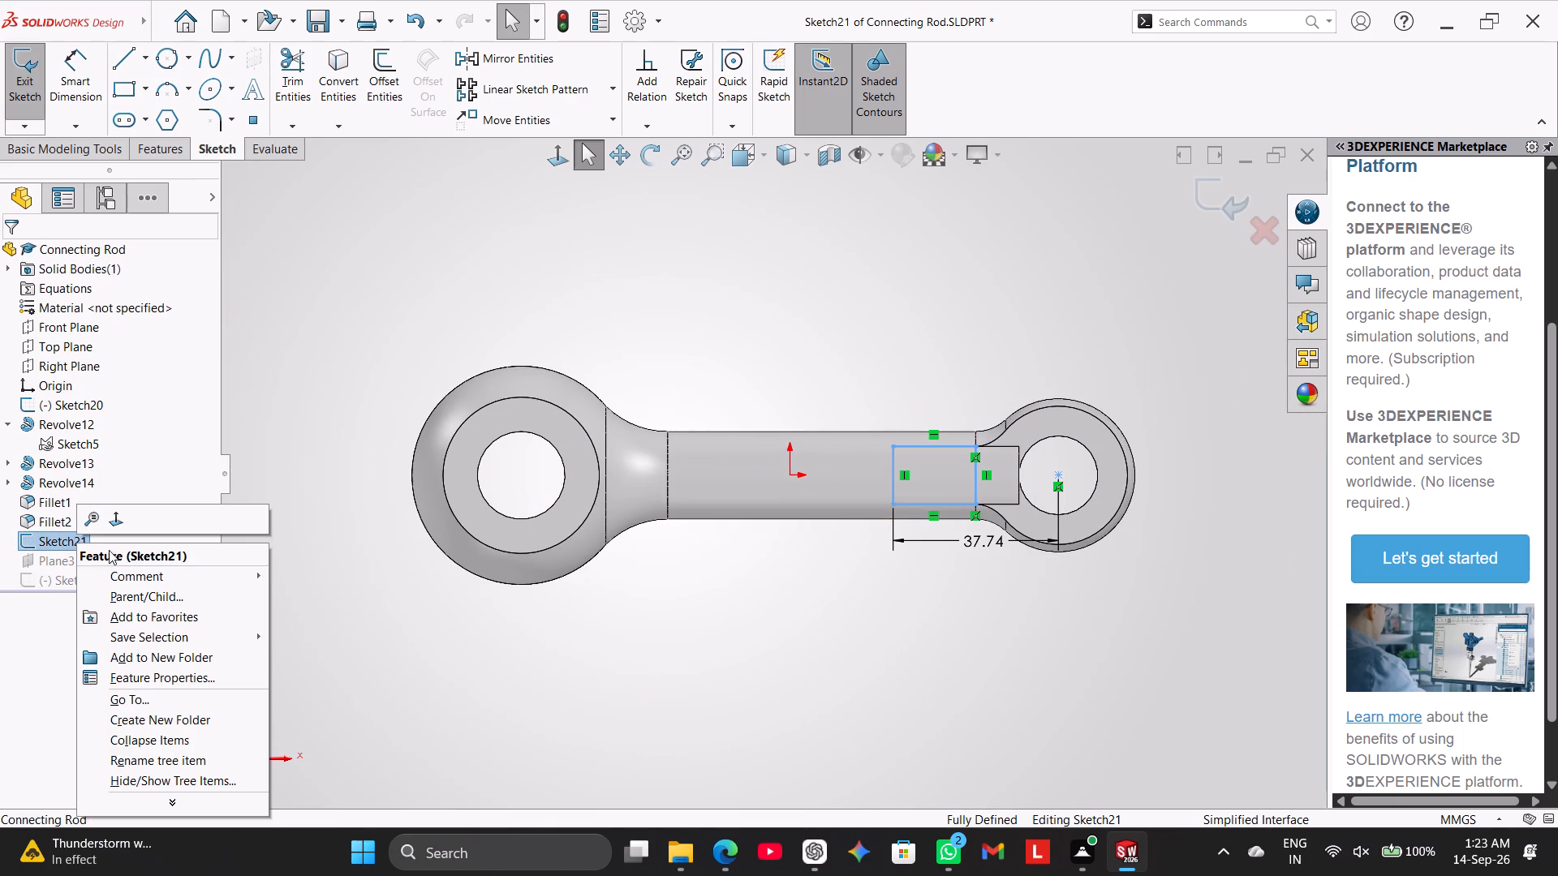
pyautogui.click(245, 443)
pyautogui.click(37, 81)
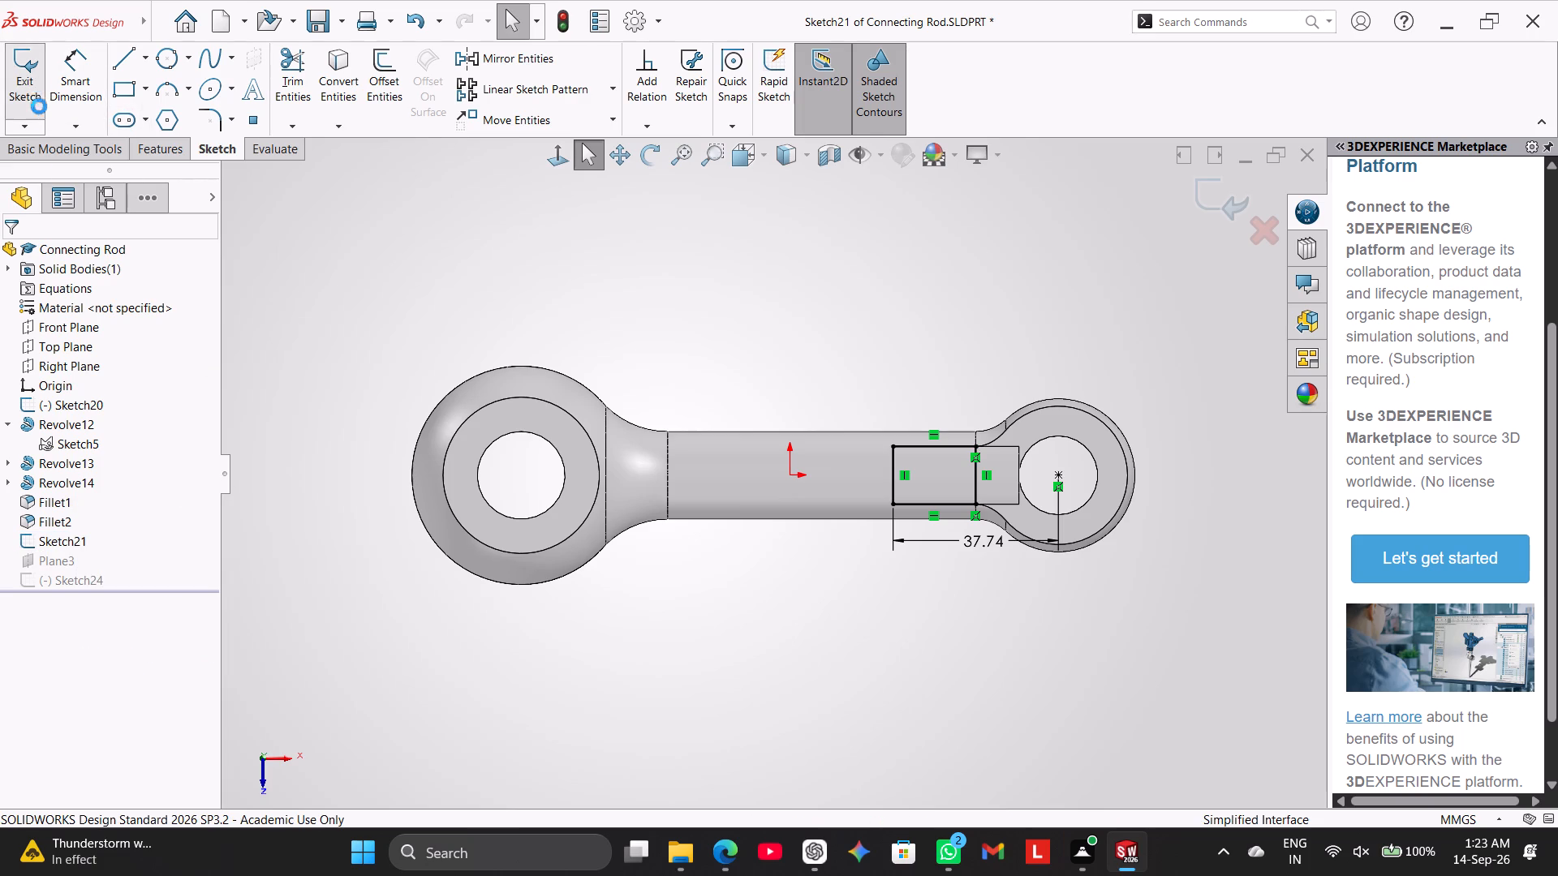
pyautogui.rightClick(79, 549)
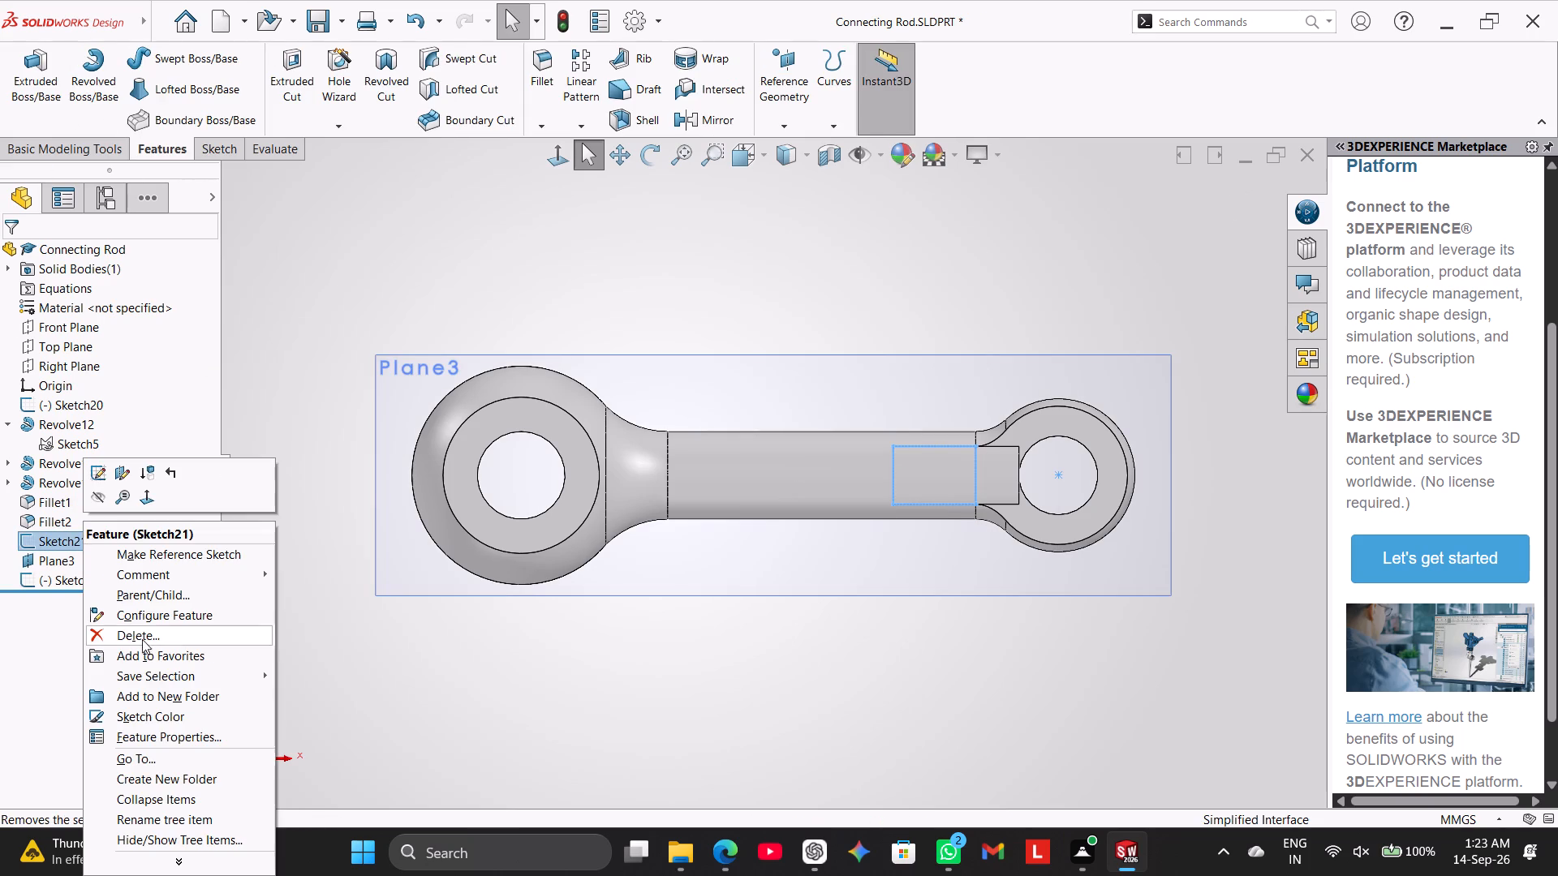
pyautogui.click(142, 642)
pyautogui.click(875, 307)
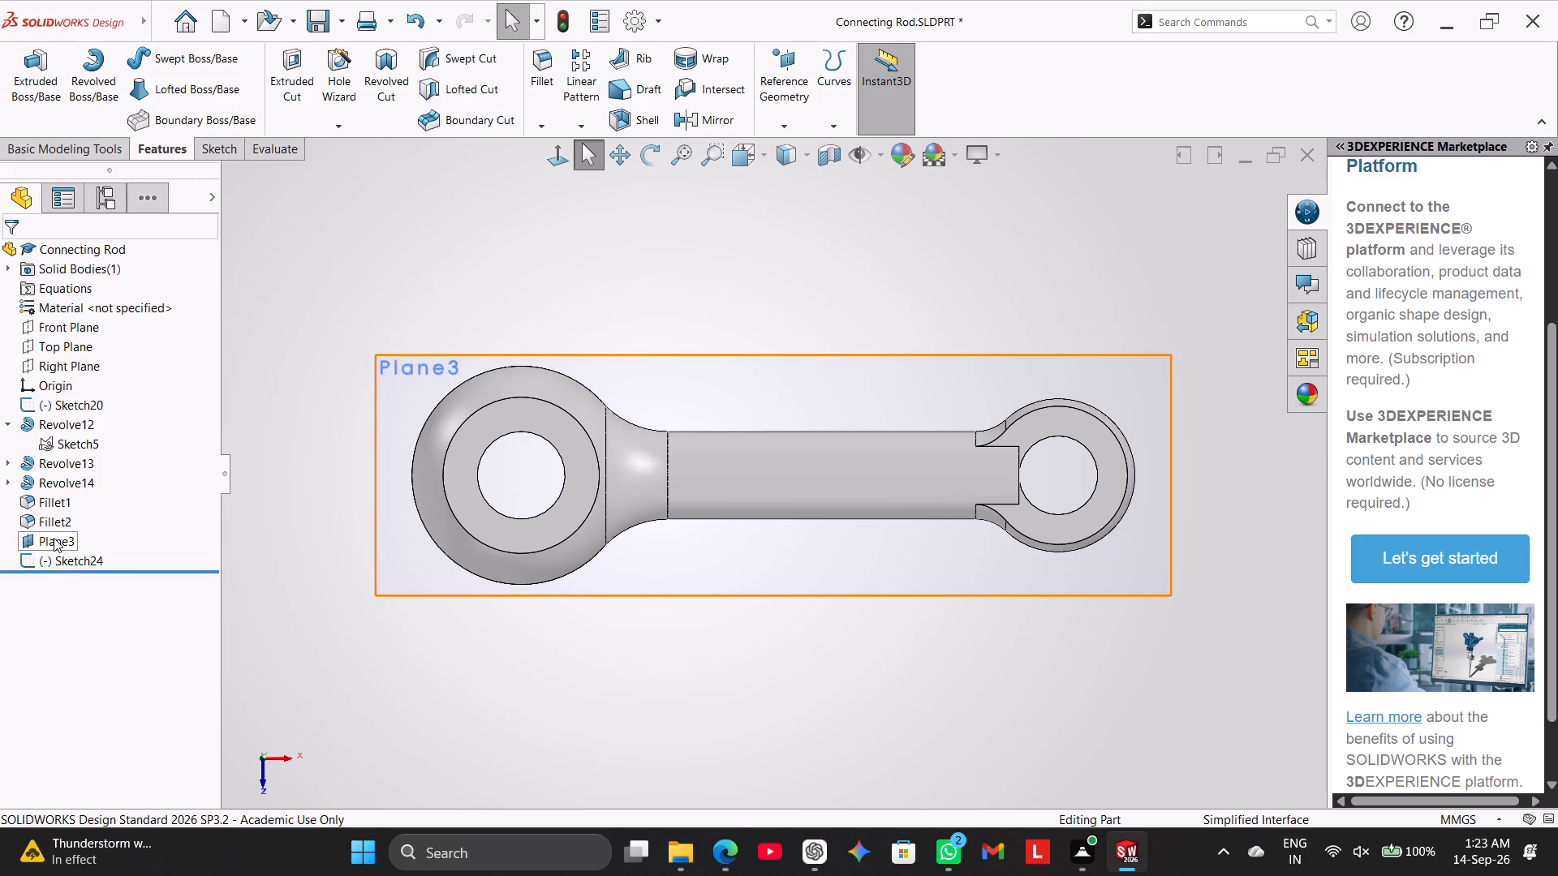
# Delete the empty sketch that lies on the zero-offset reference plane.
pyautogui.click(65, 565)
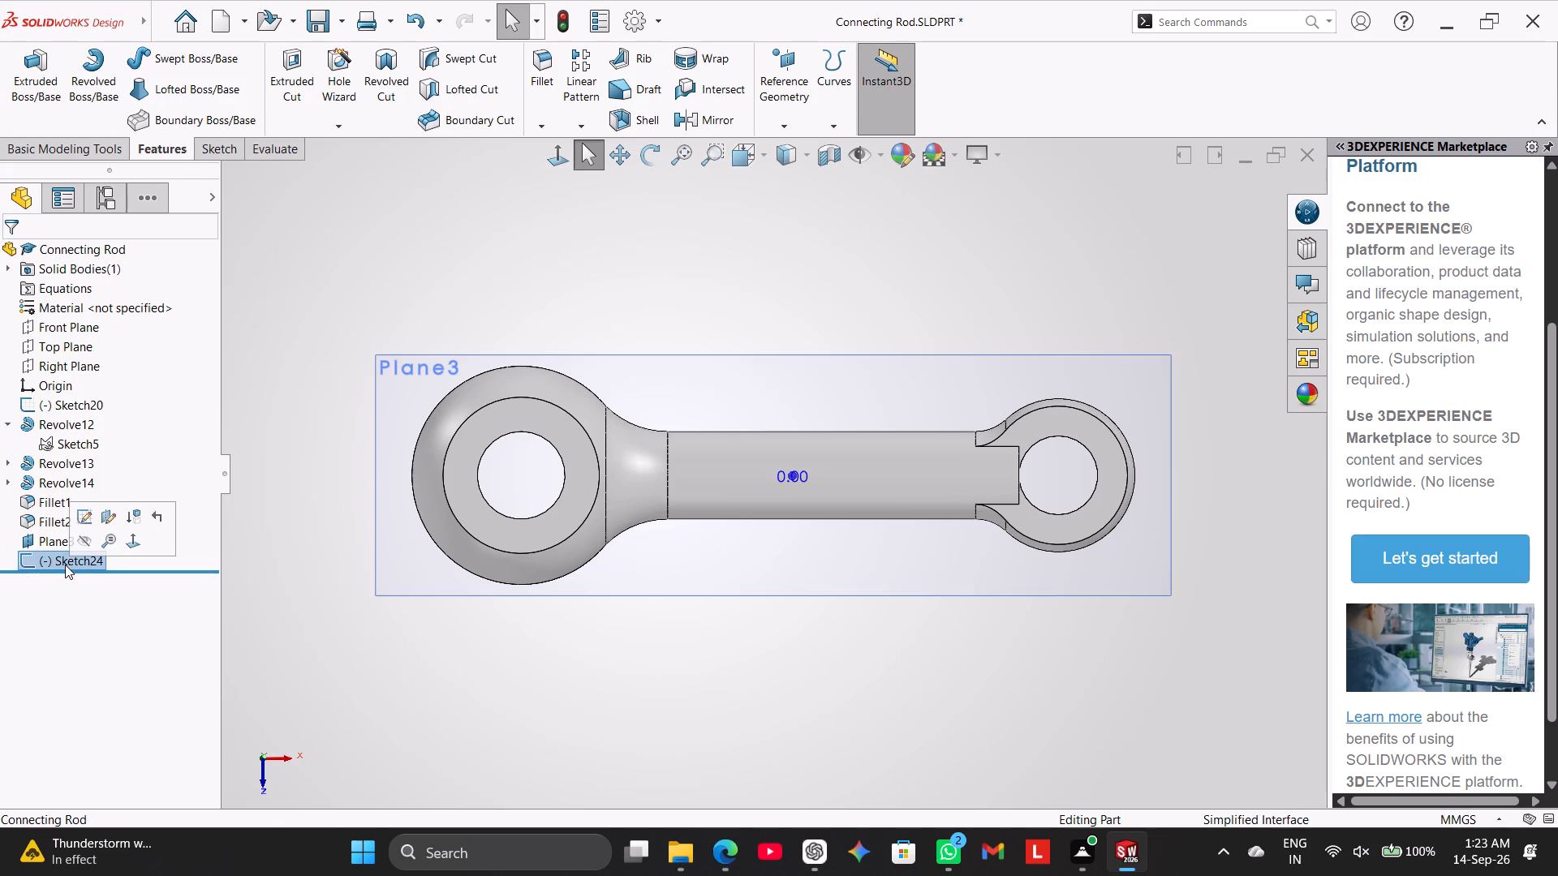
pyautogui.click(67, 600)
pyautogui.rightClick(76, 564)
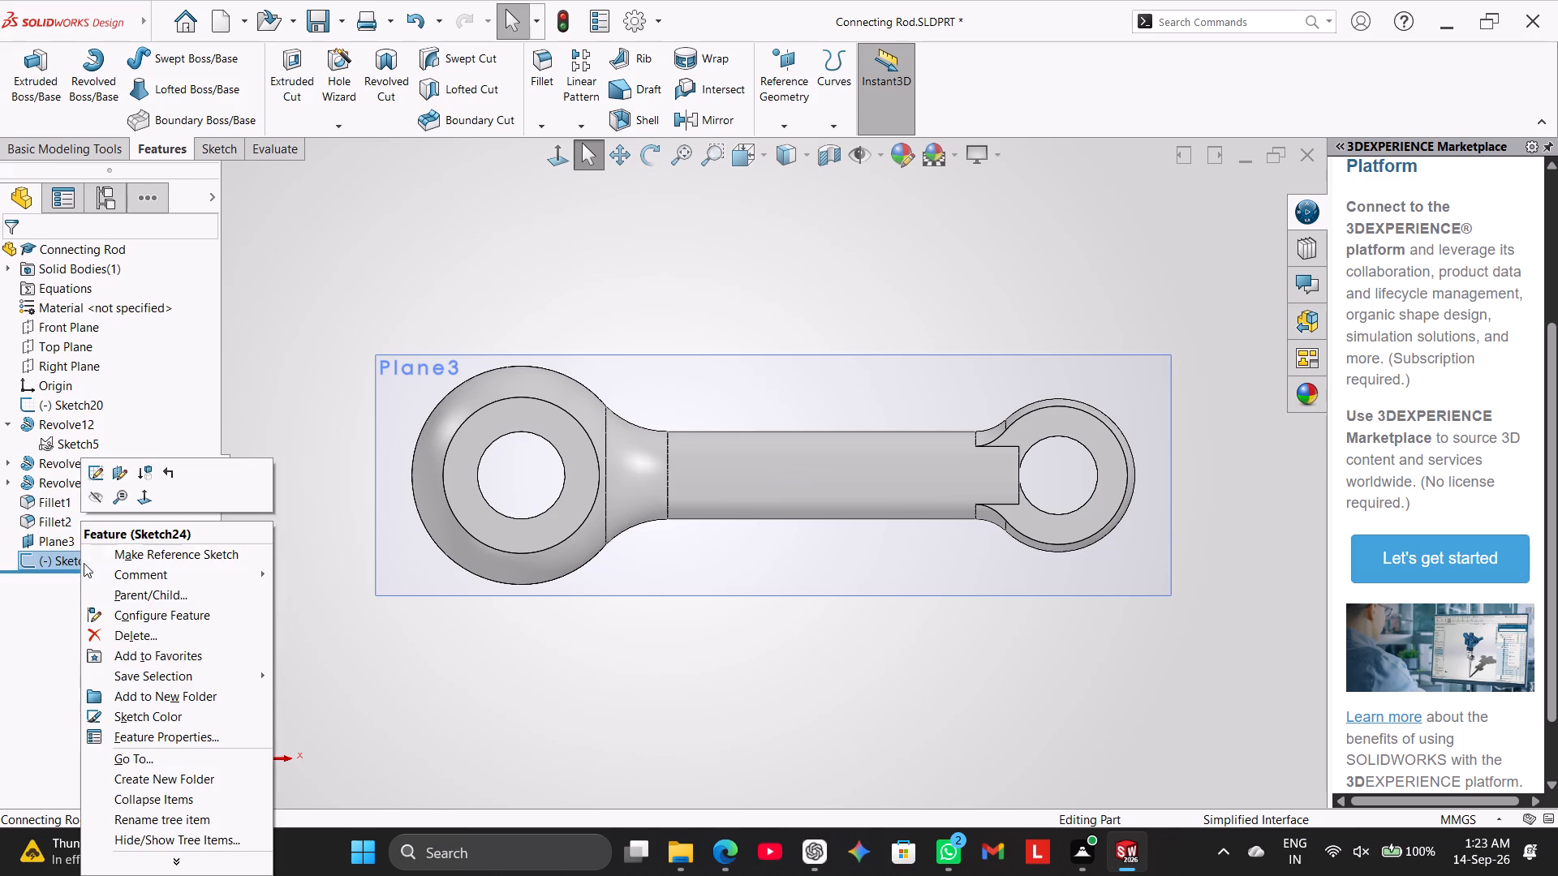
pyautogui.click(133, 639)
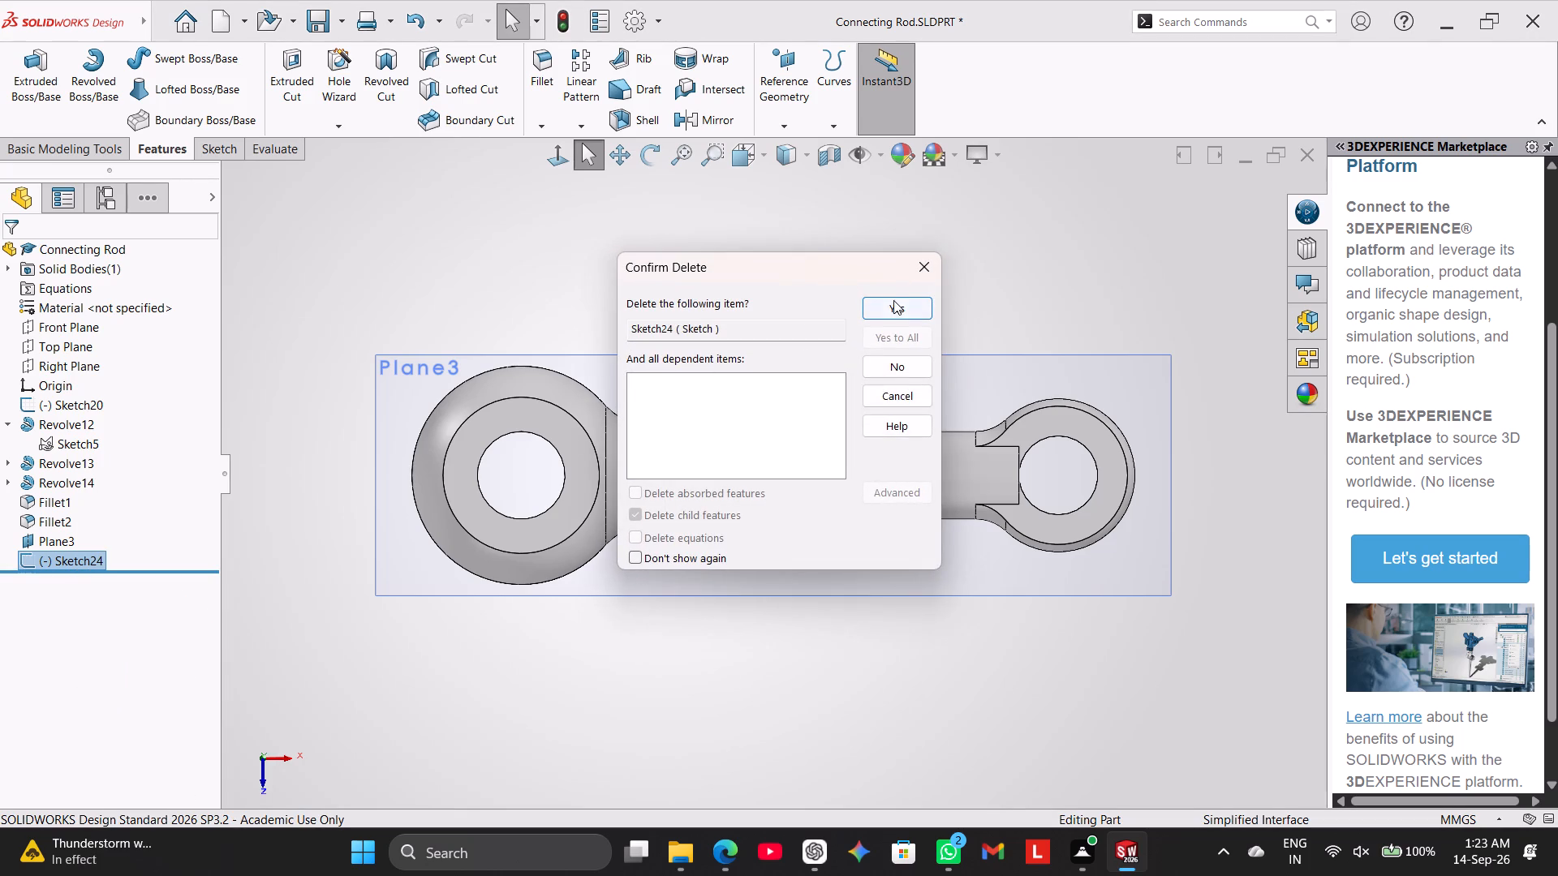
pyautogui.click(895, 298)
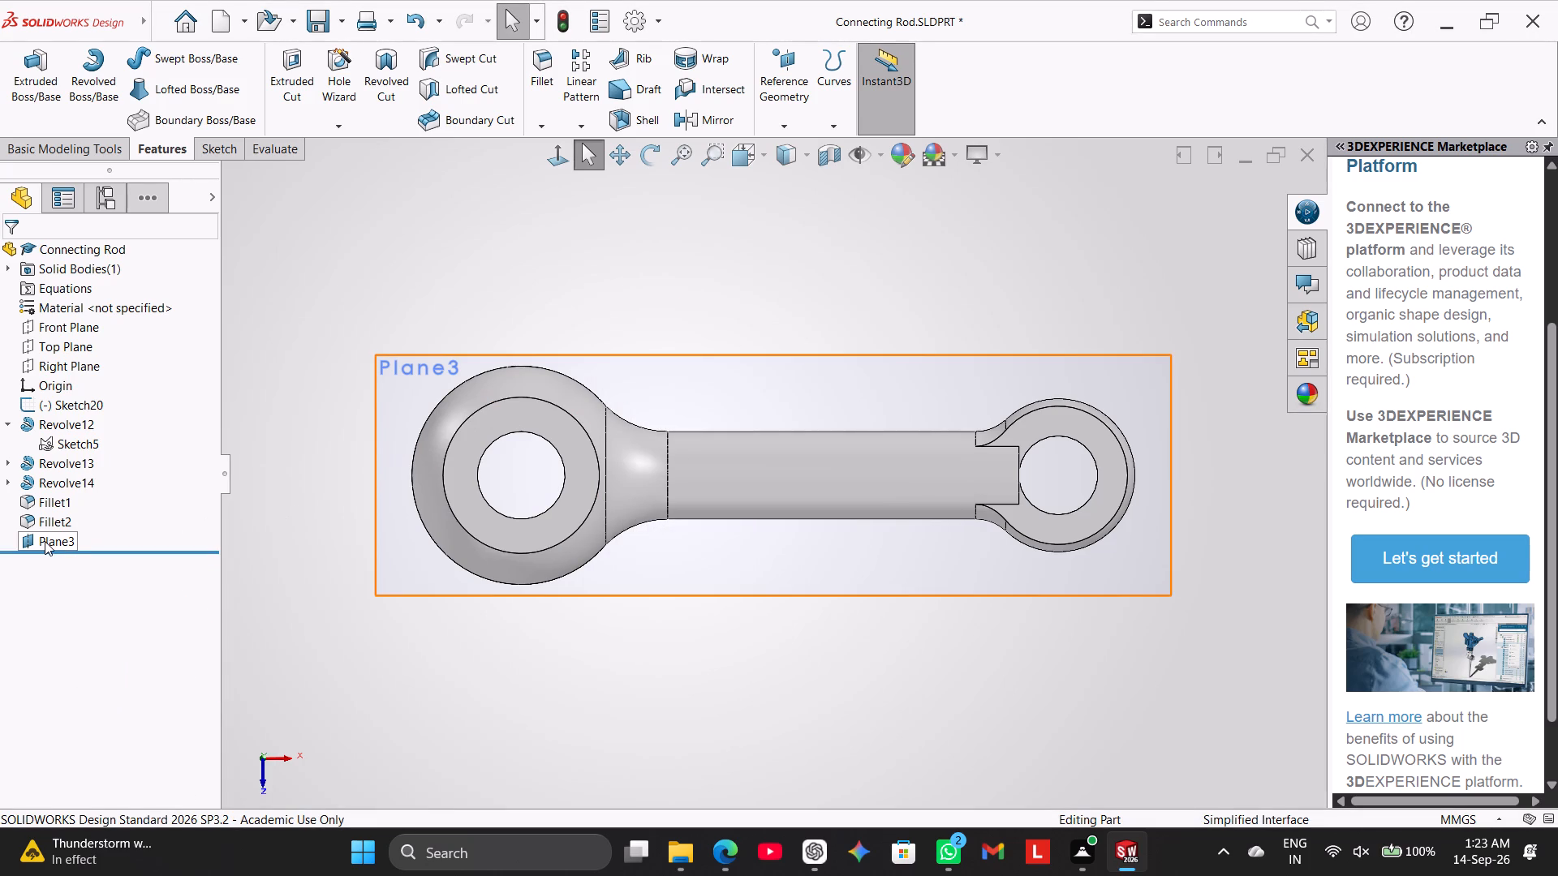
# On the zero-offset plane, sketch a closed line rectangle about 37 by 13 mm along the shank, ending at the small eye's notch corners.
pyautogui.click(45, 541)
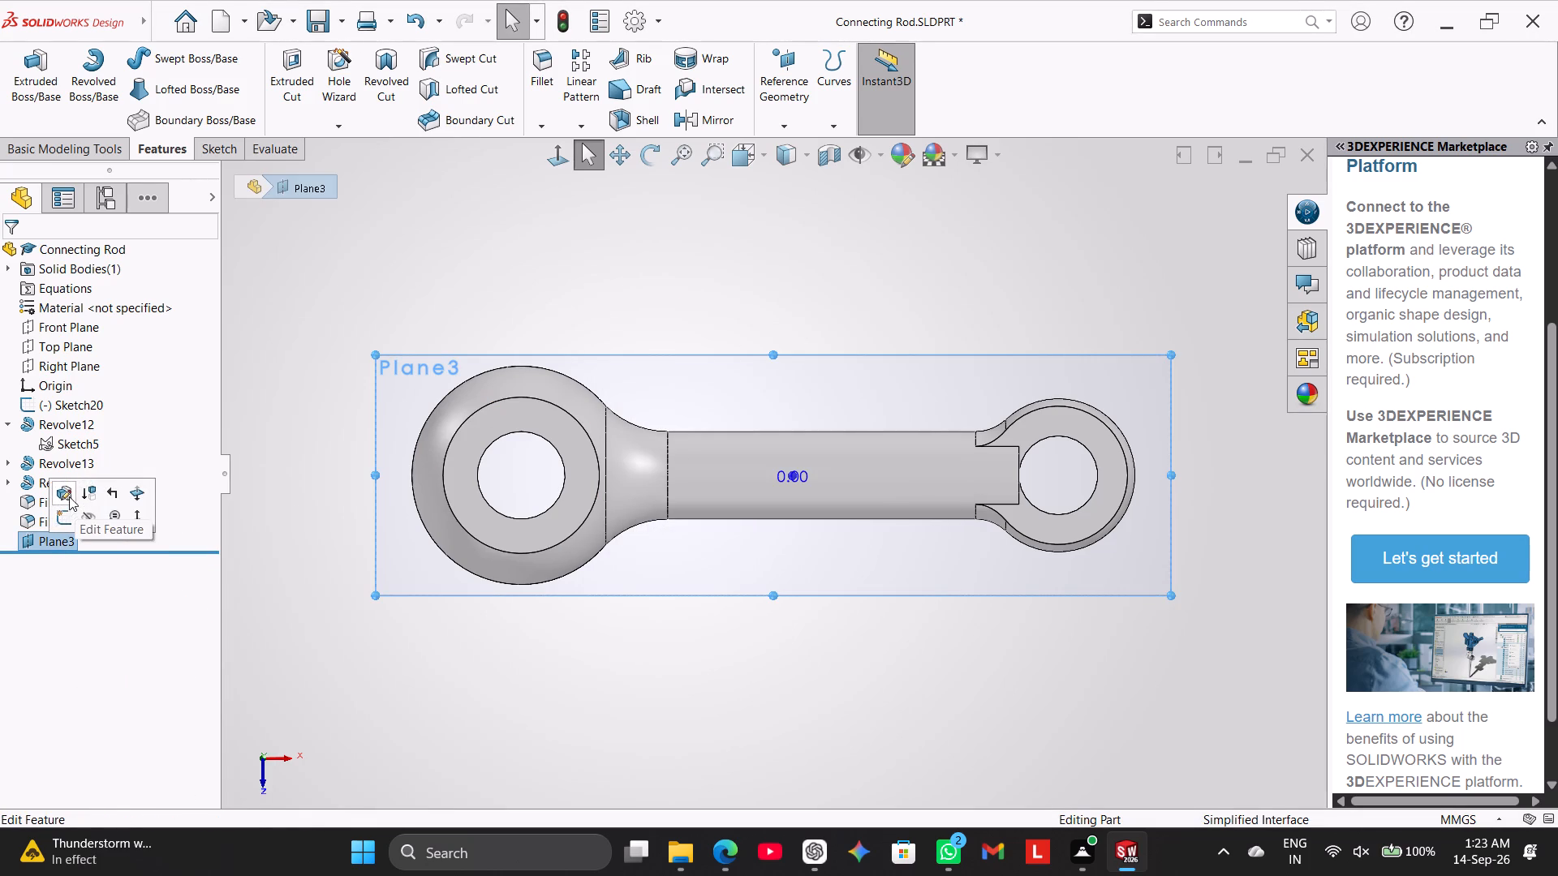
pyautogui.click(67, 514)
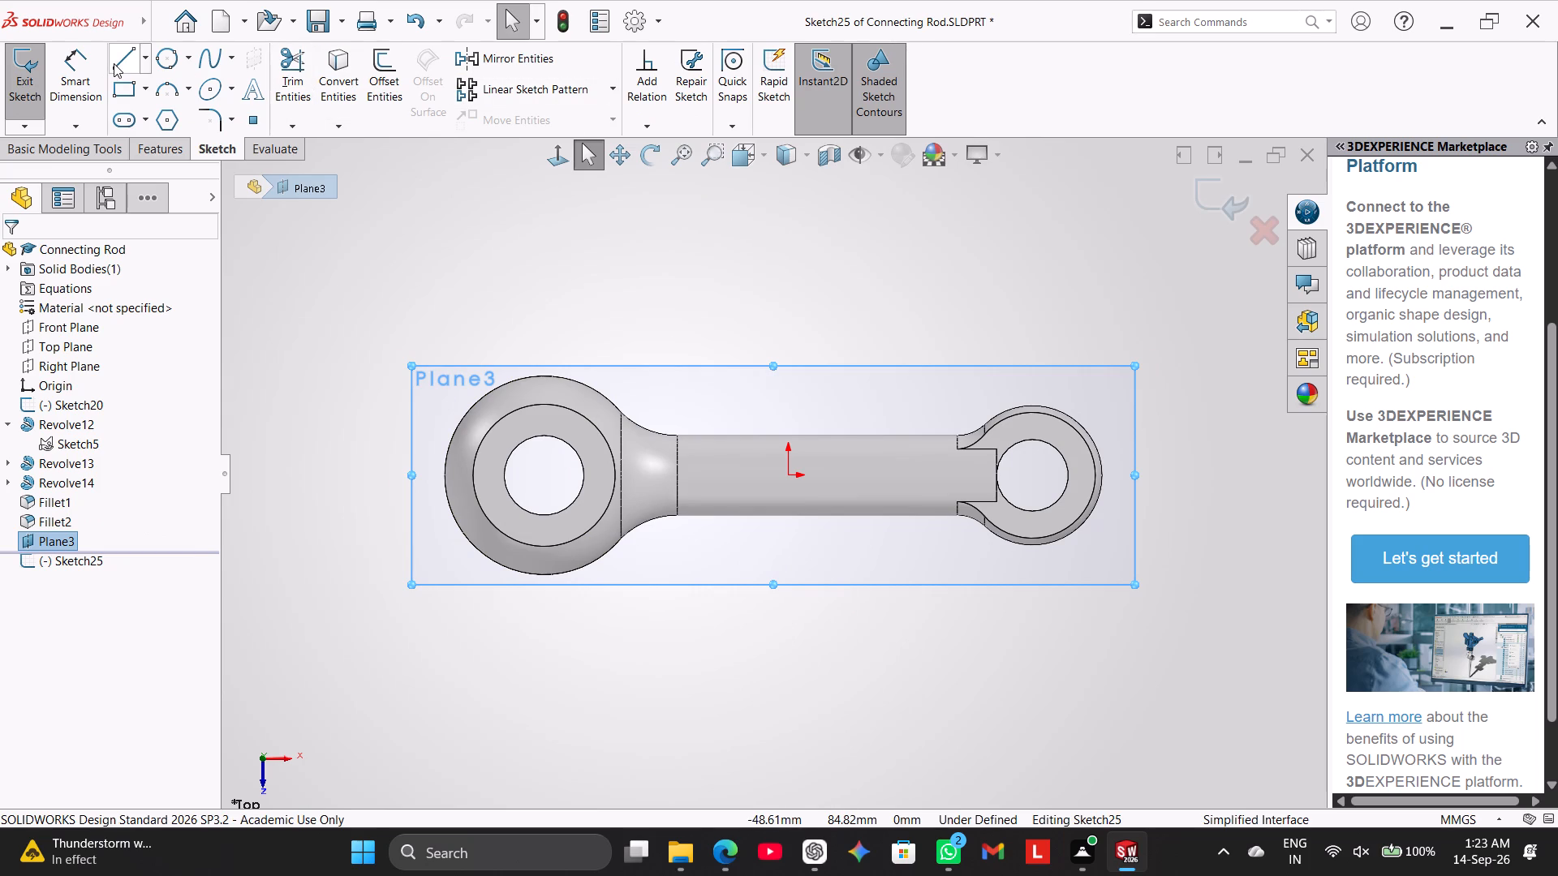
pyautogui.moveTo(115, 58); pyautogui.dragTo(123, 58)
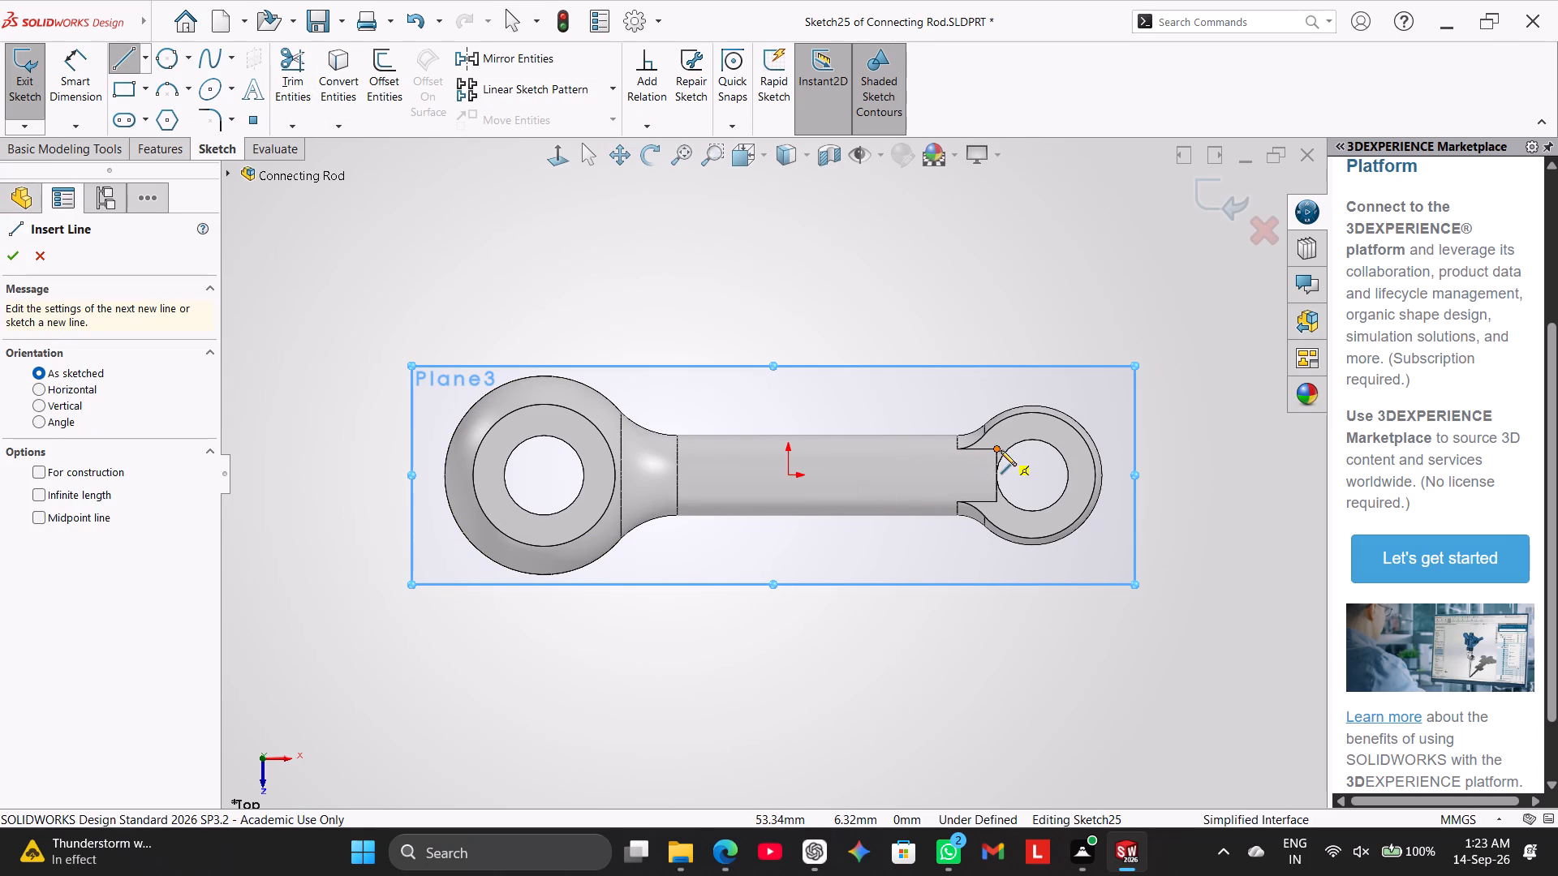
pyautogui.scroll(-3, 1022, 466)
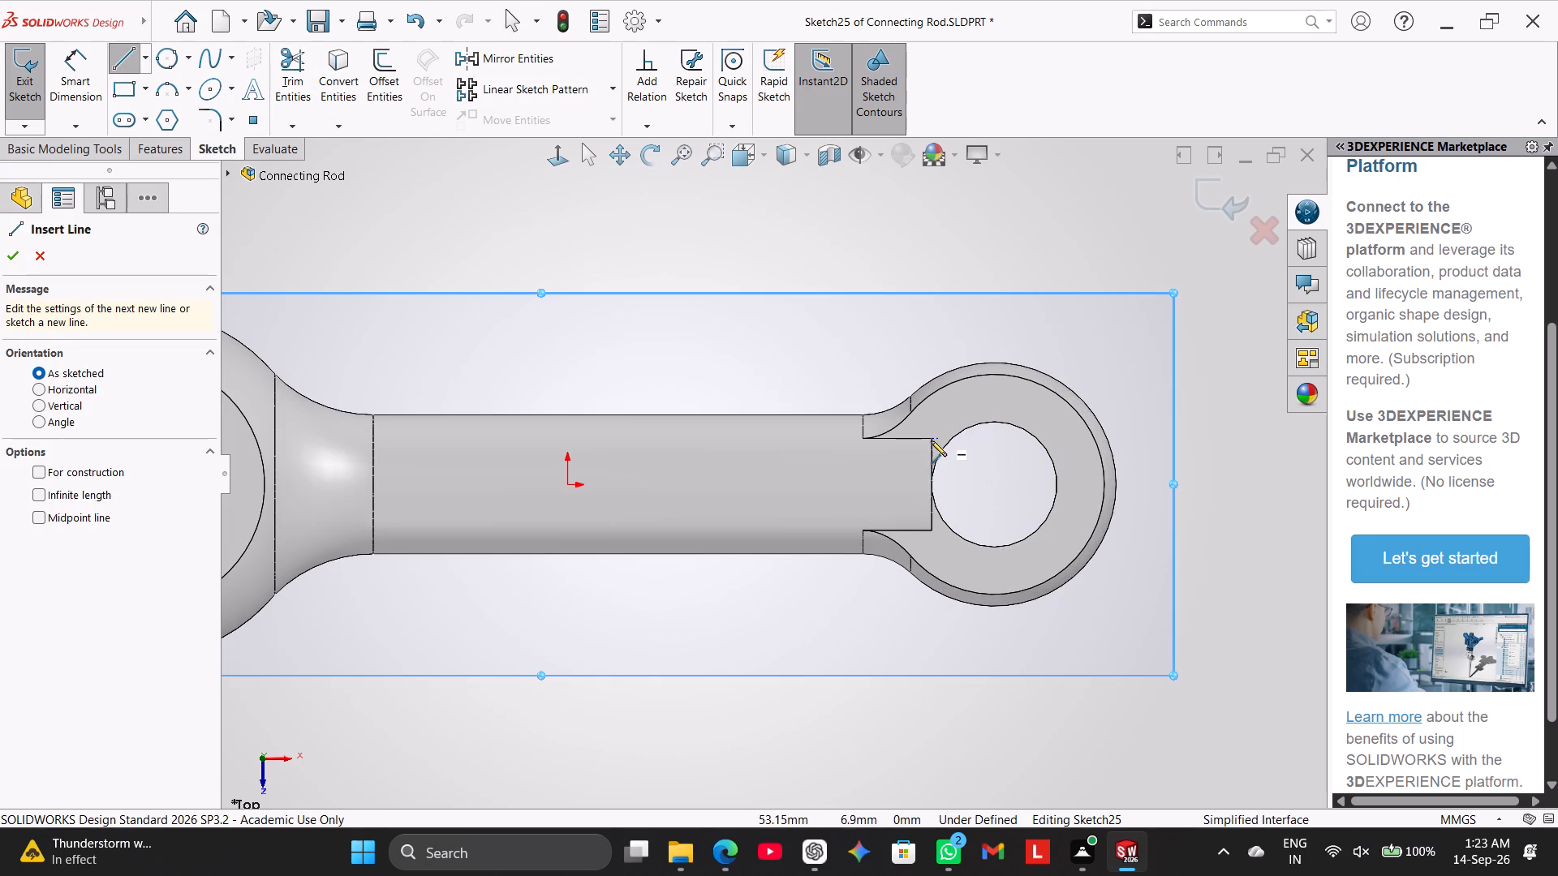
pyautogui.click(929, 439)
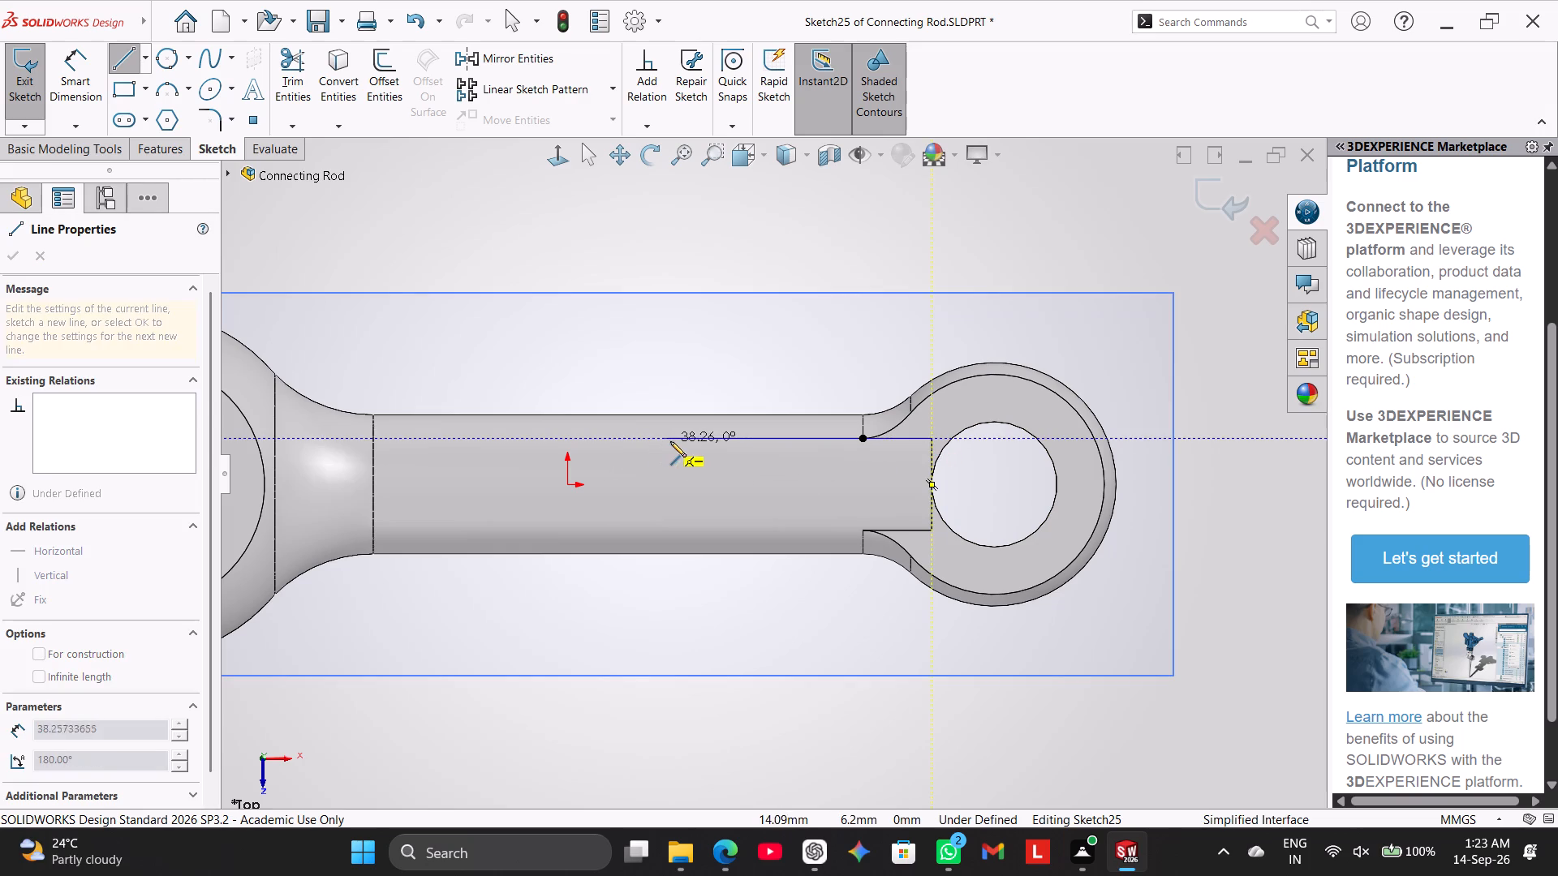
pyautogui.click(674, 439)
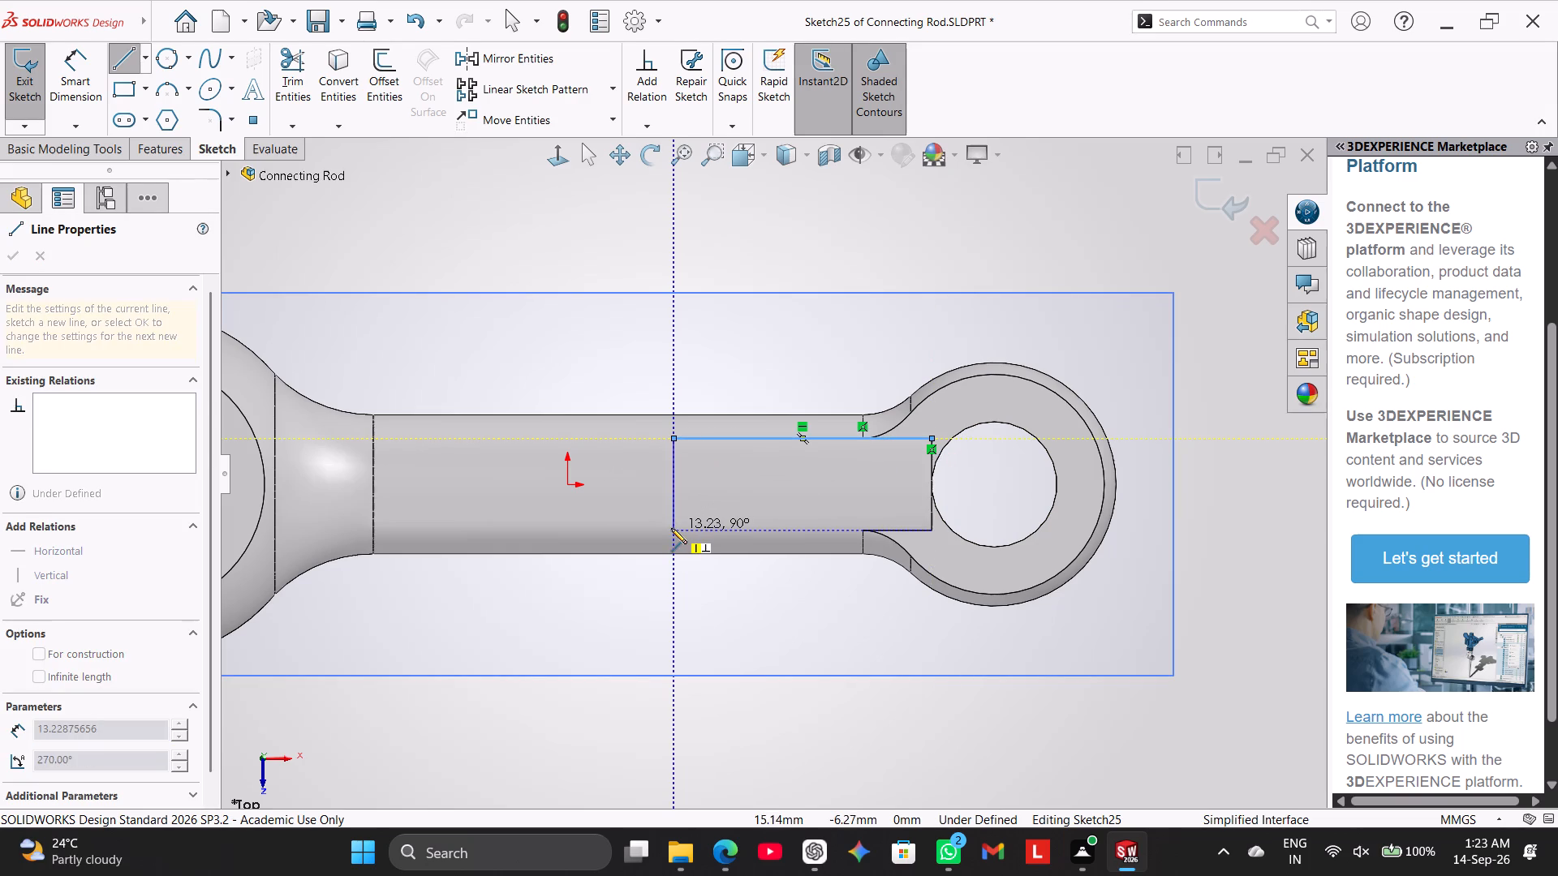
pyautogui.click(671, 526)
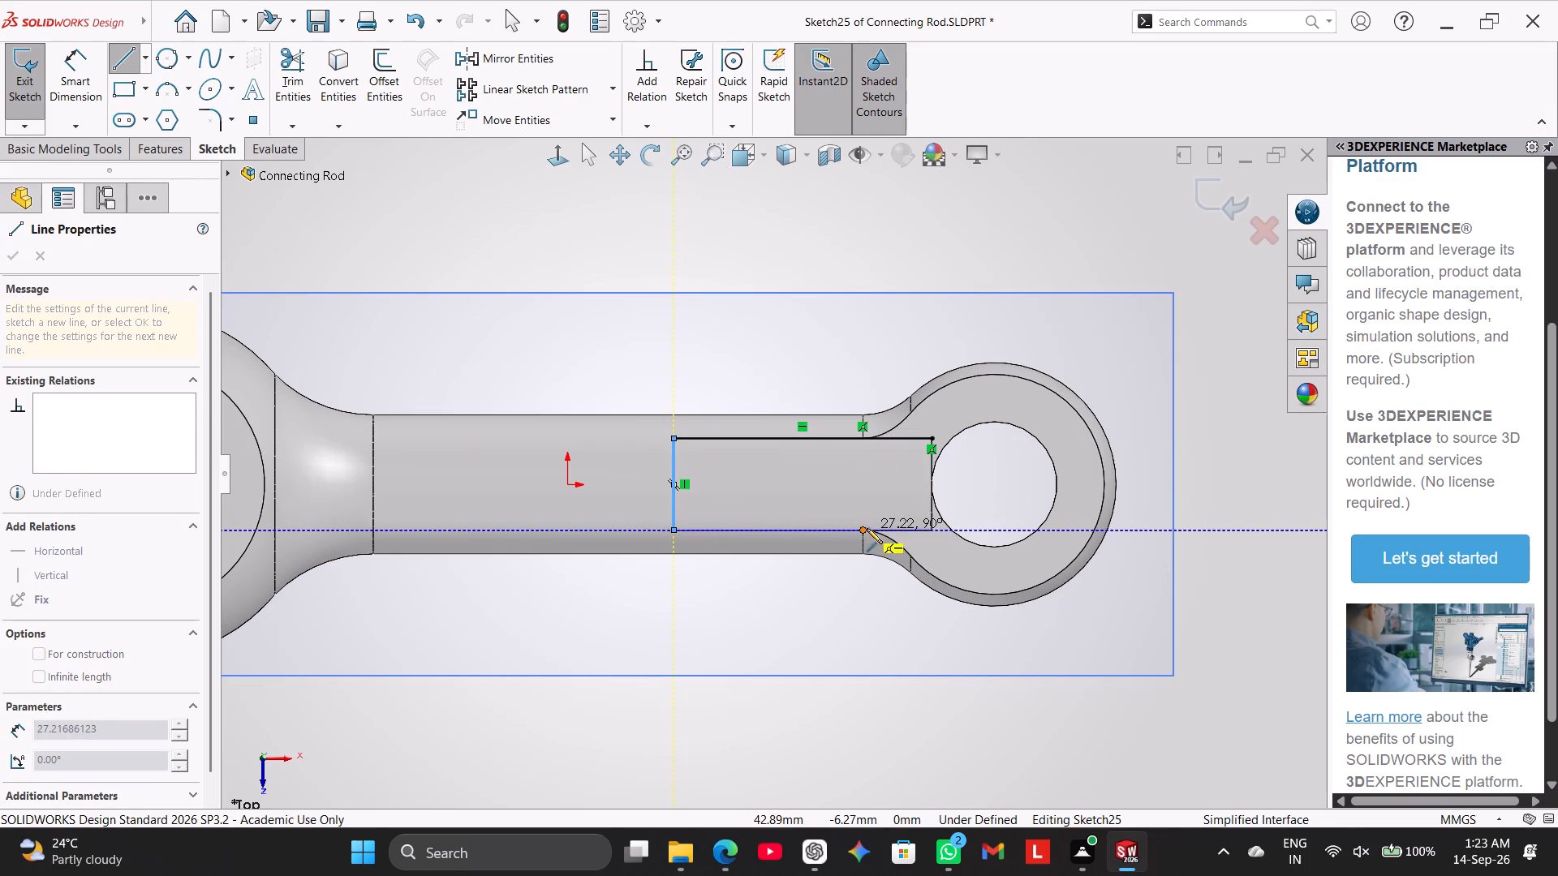
pyautogui.click(933, 528)
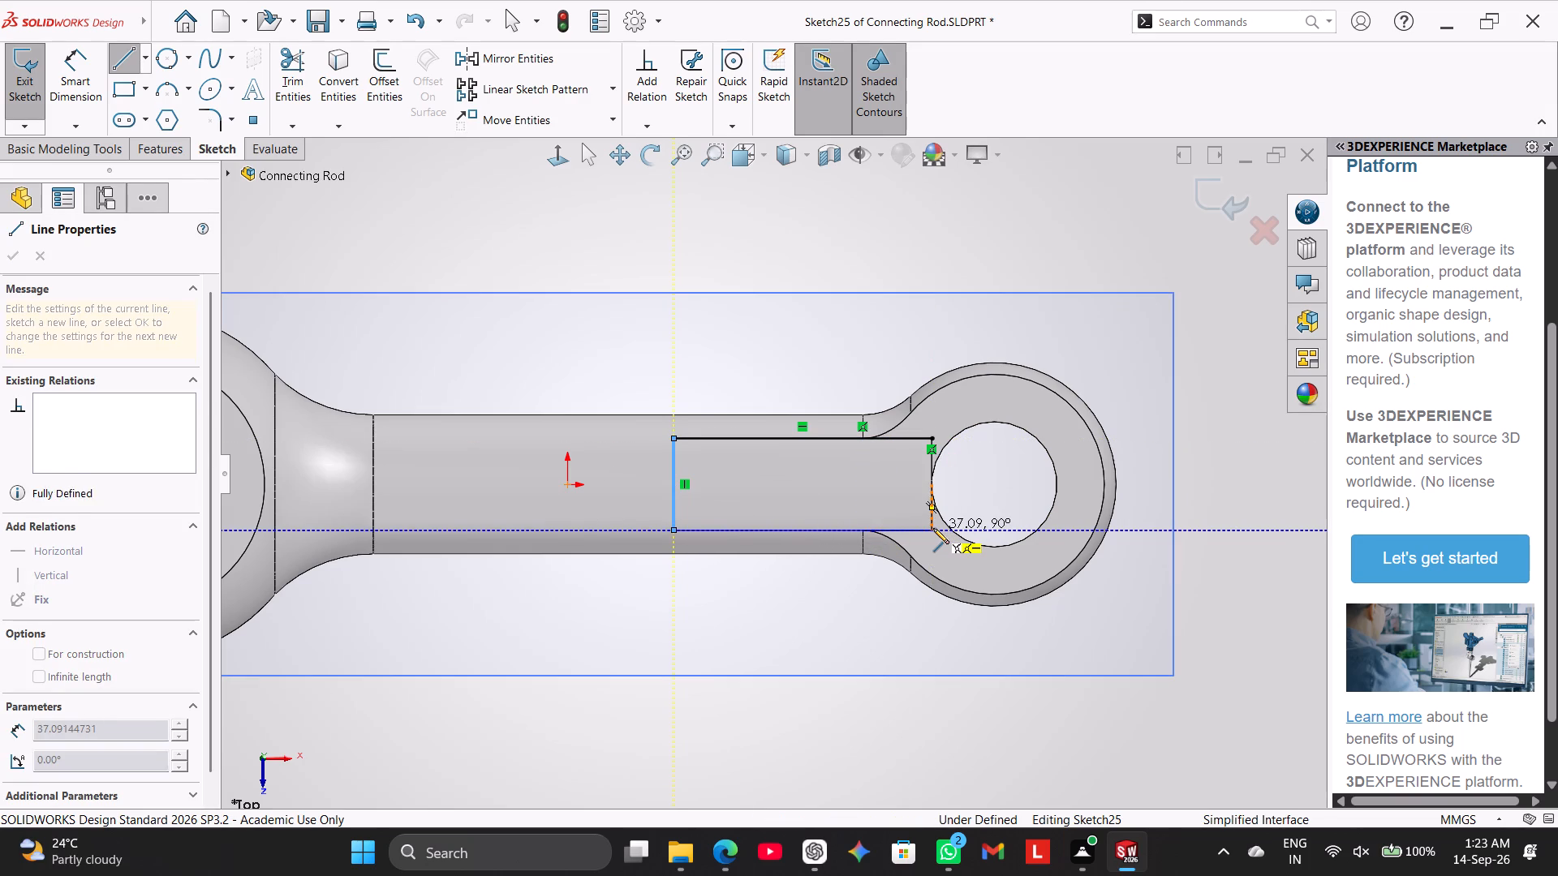
pyautogui.click(932, 435)
pyautogui.rightClick(747, 367)
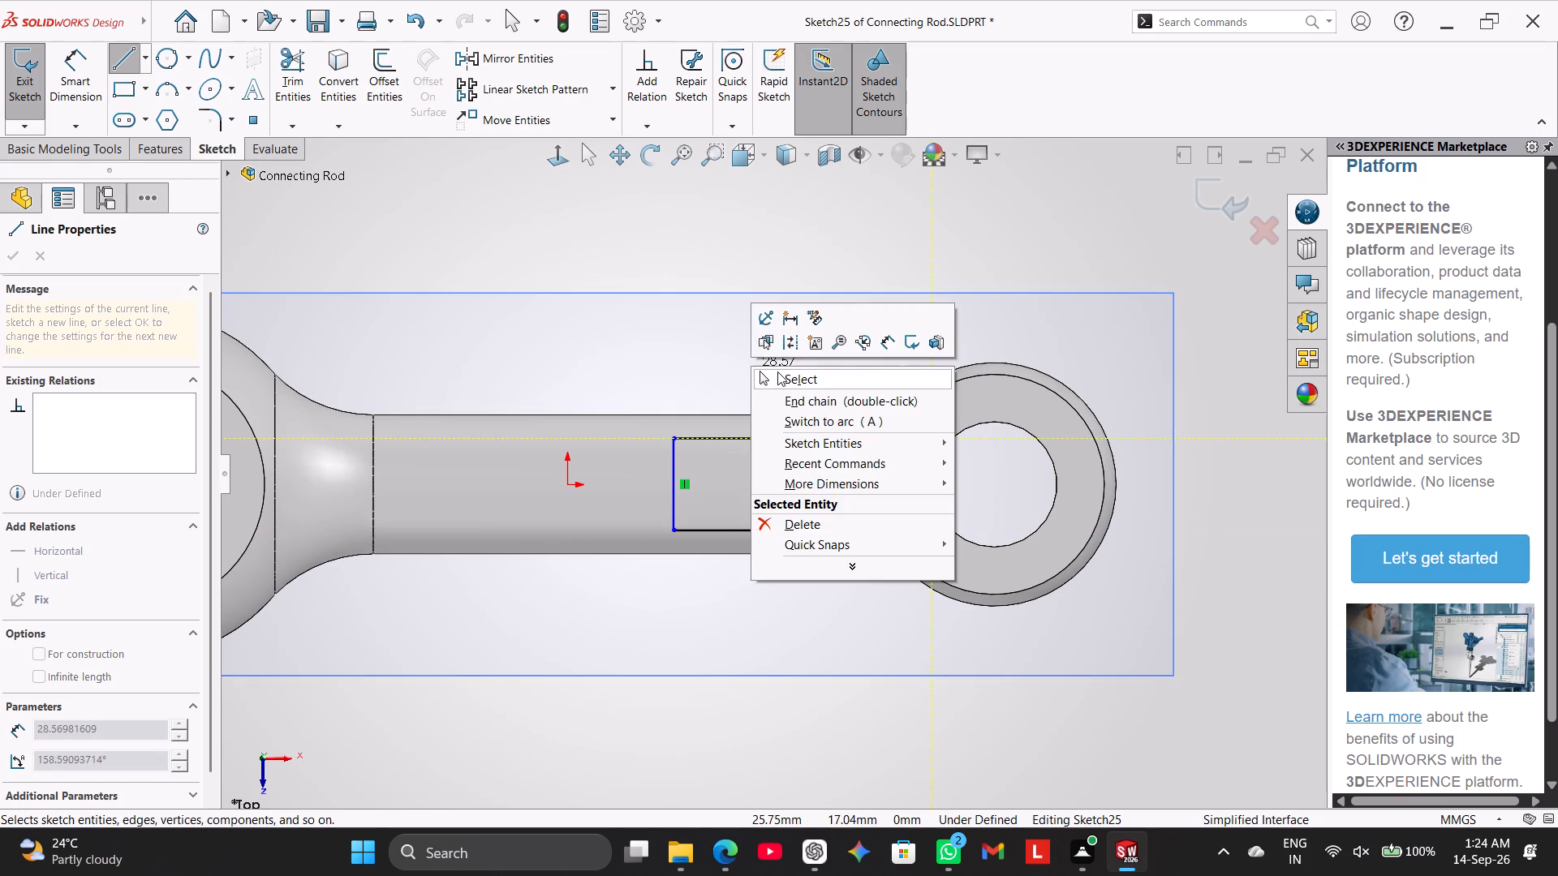
pyautogui.click(794, 375)
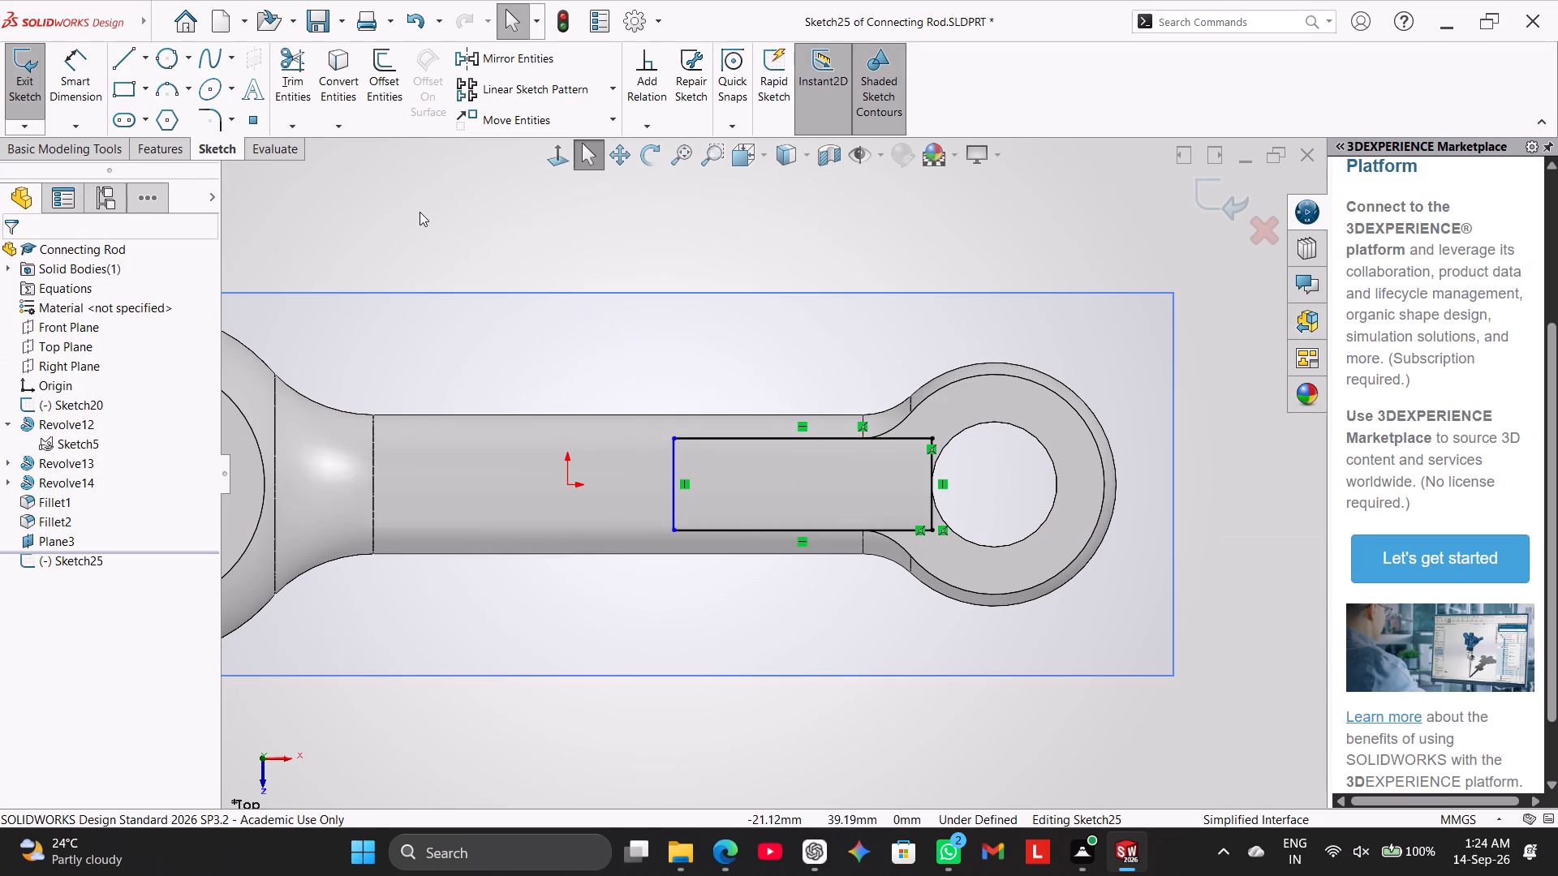
# Place a sketch point at the centre of the small eye's hole.
pyautogui.click(255, 119)
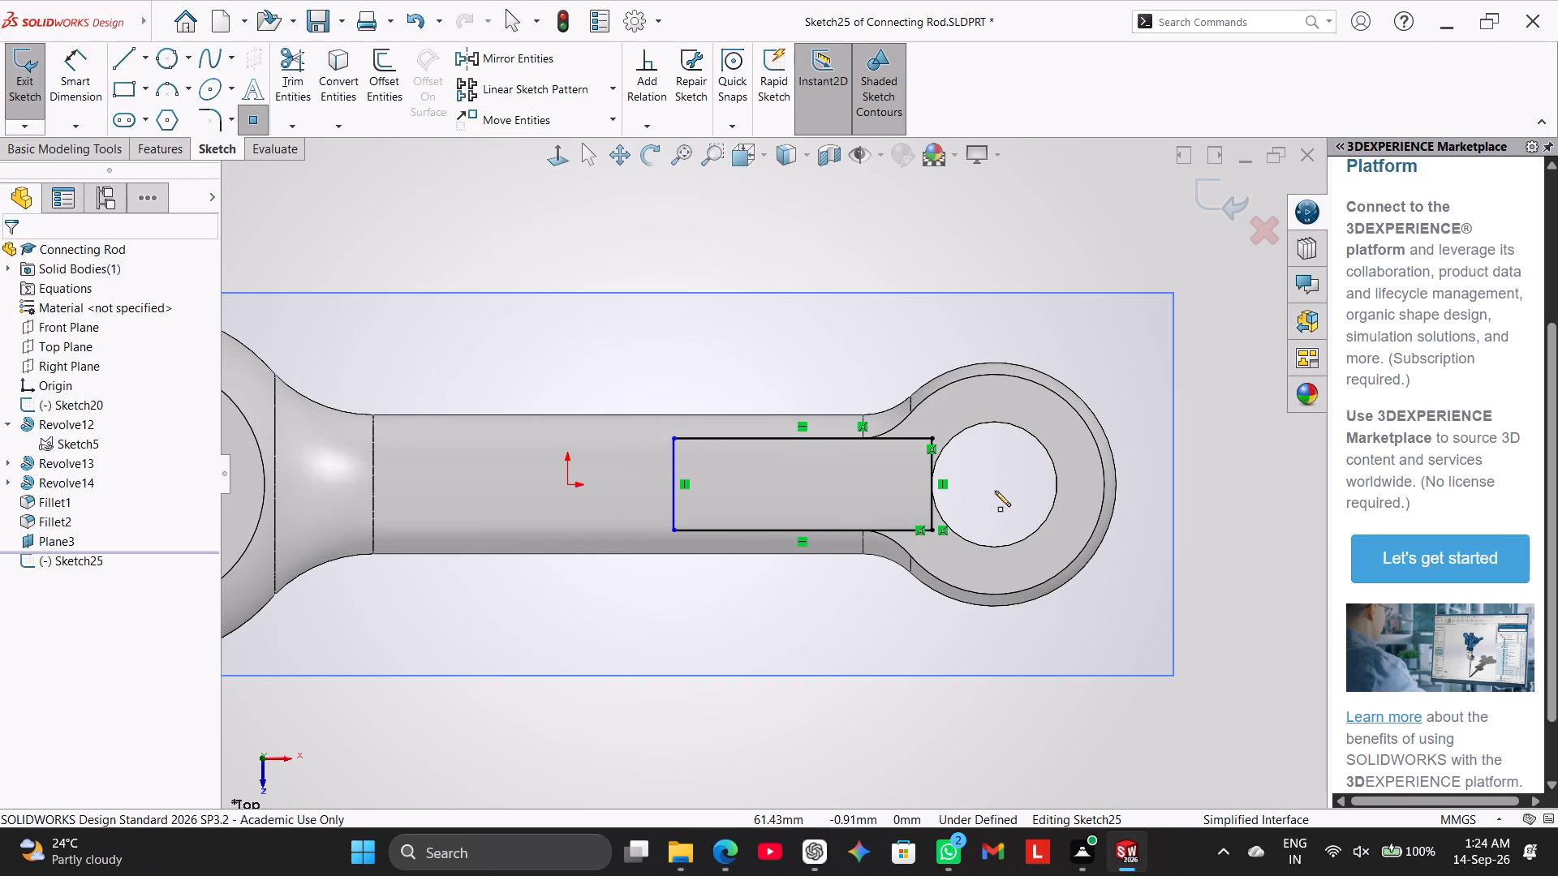
pyautogui.scroll(-3, 1002, 495)
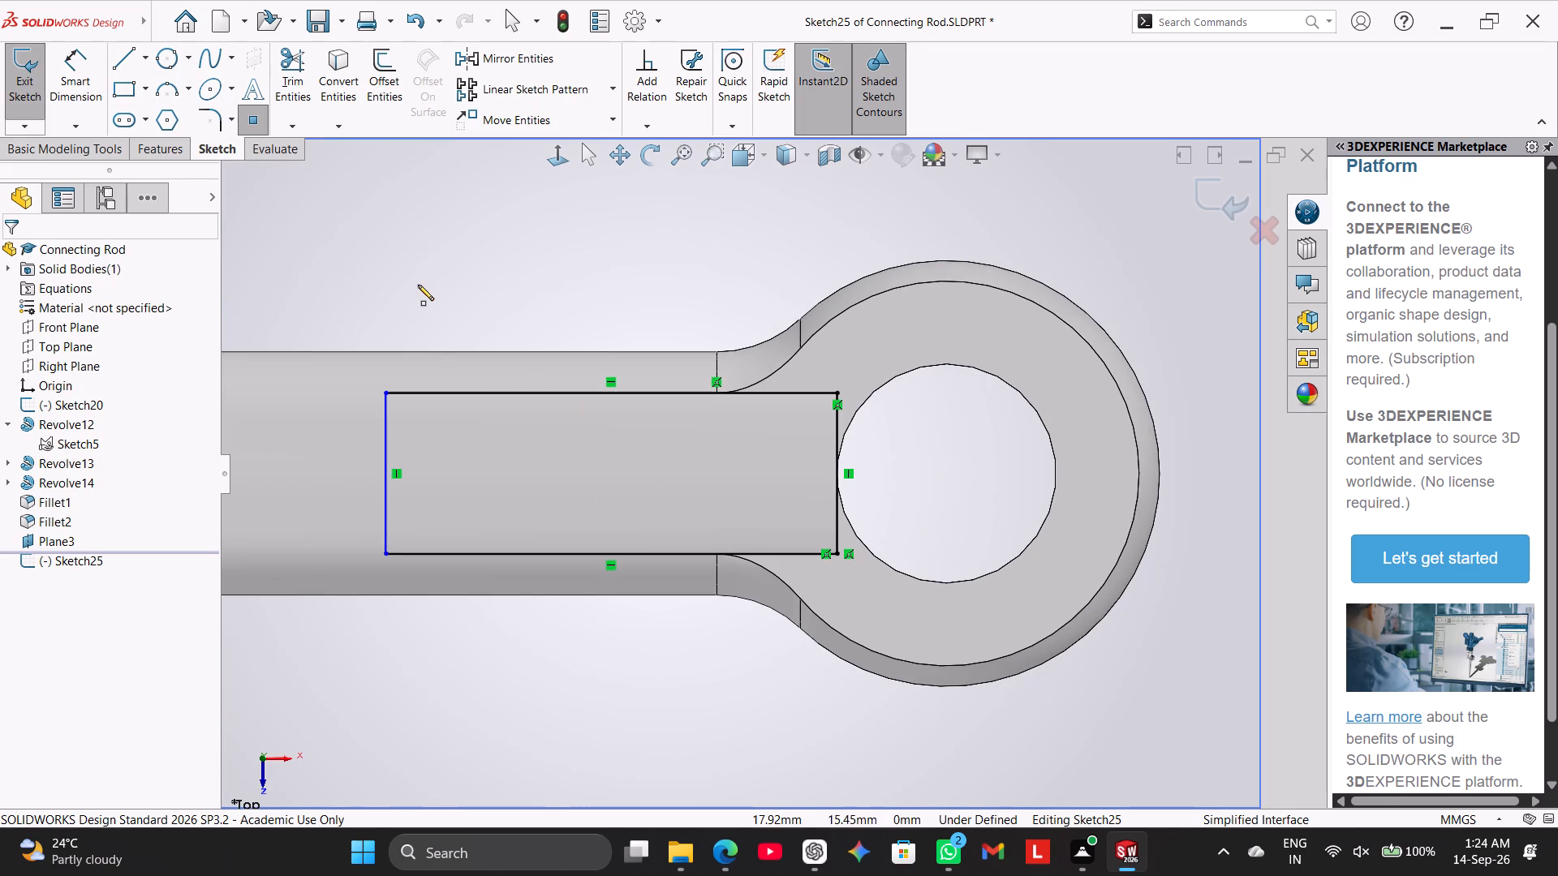
pyautogui.moveTo(418, 285); pyautogui.dragTo(428, 191, button='right')
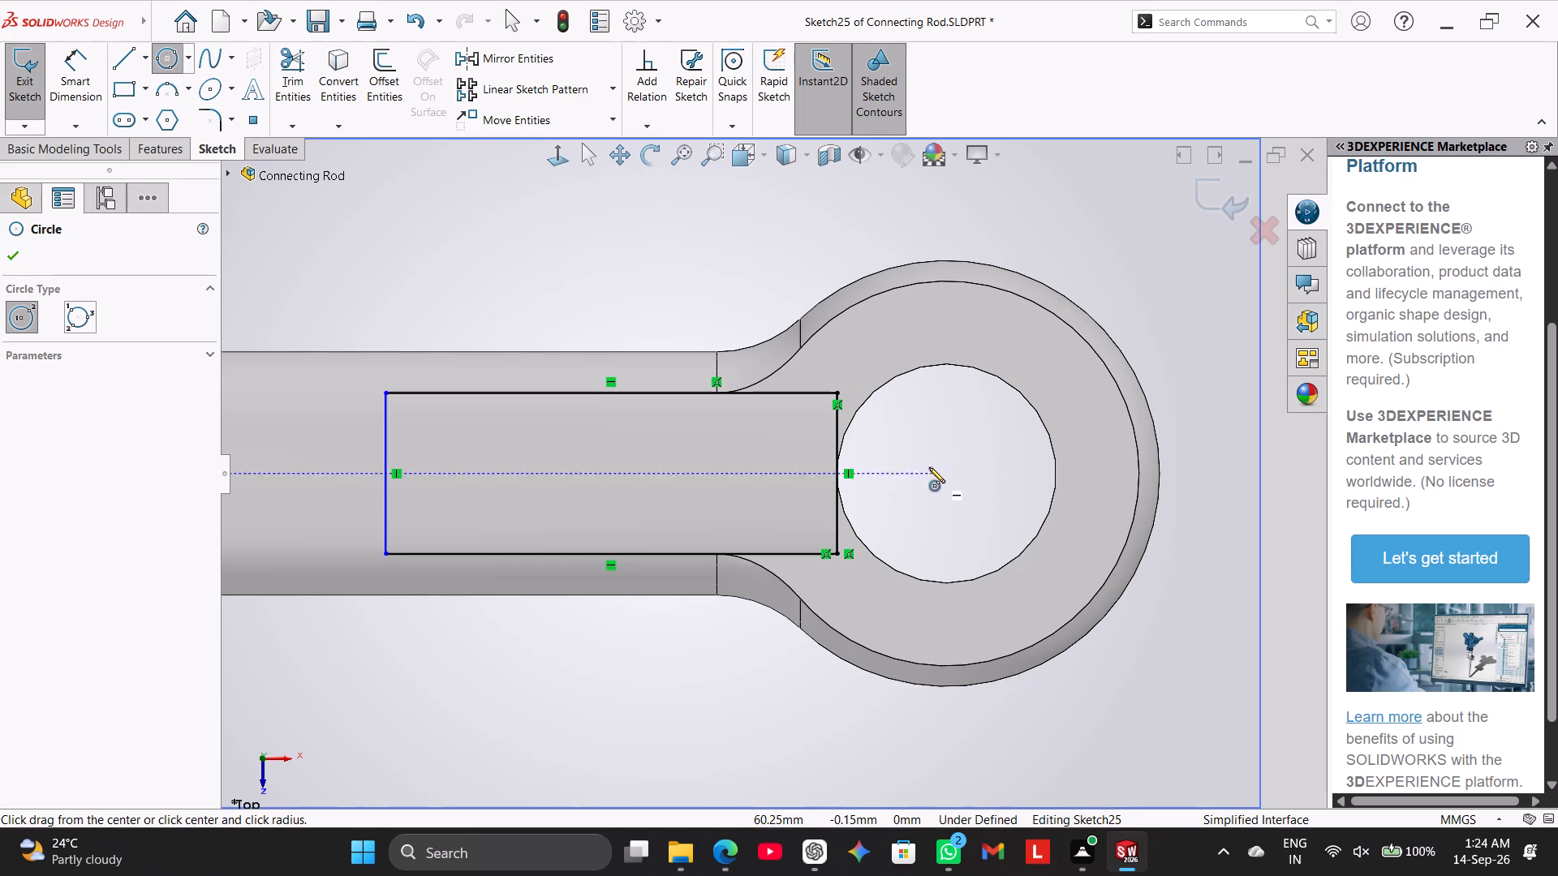
pyautogui.scroll(3, 941, 465)
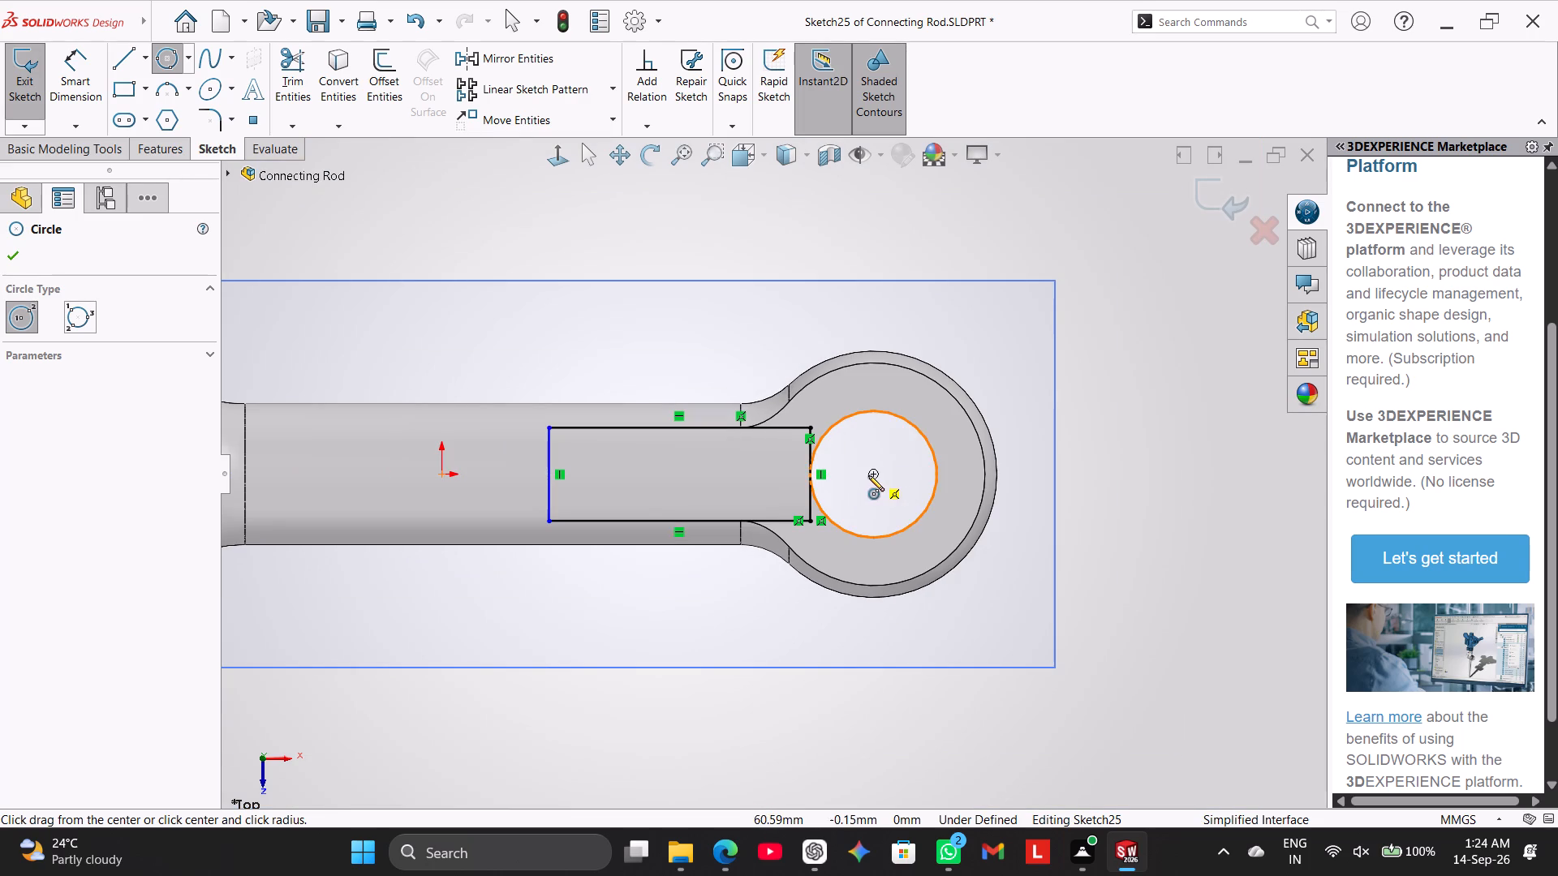
pyautogui.click(254, 125)
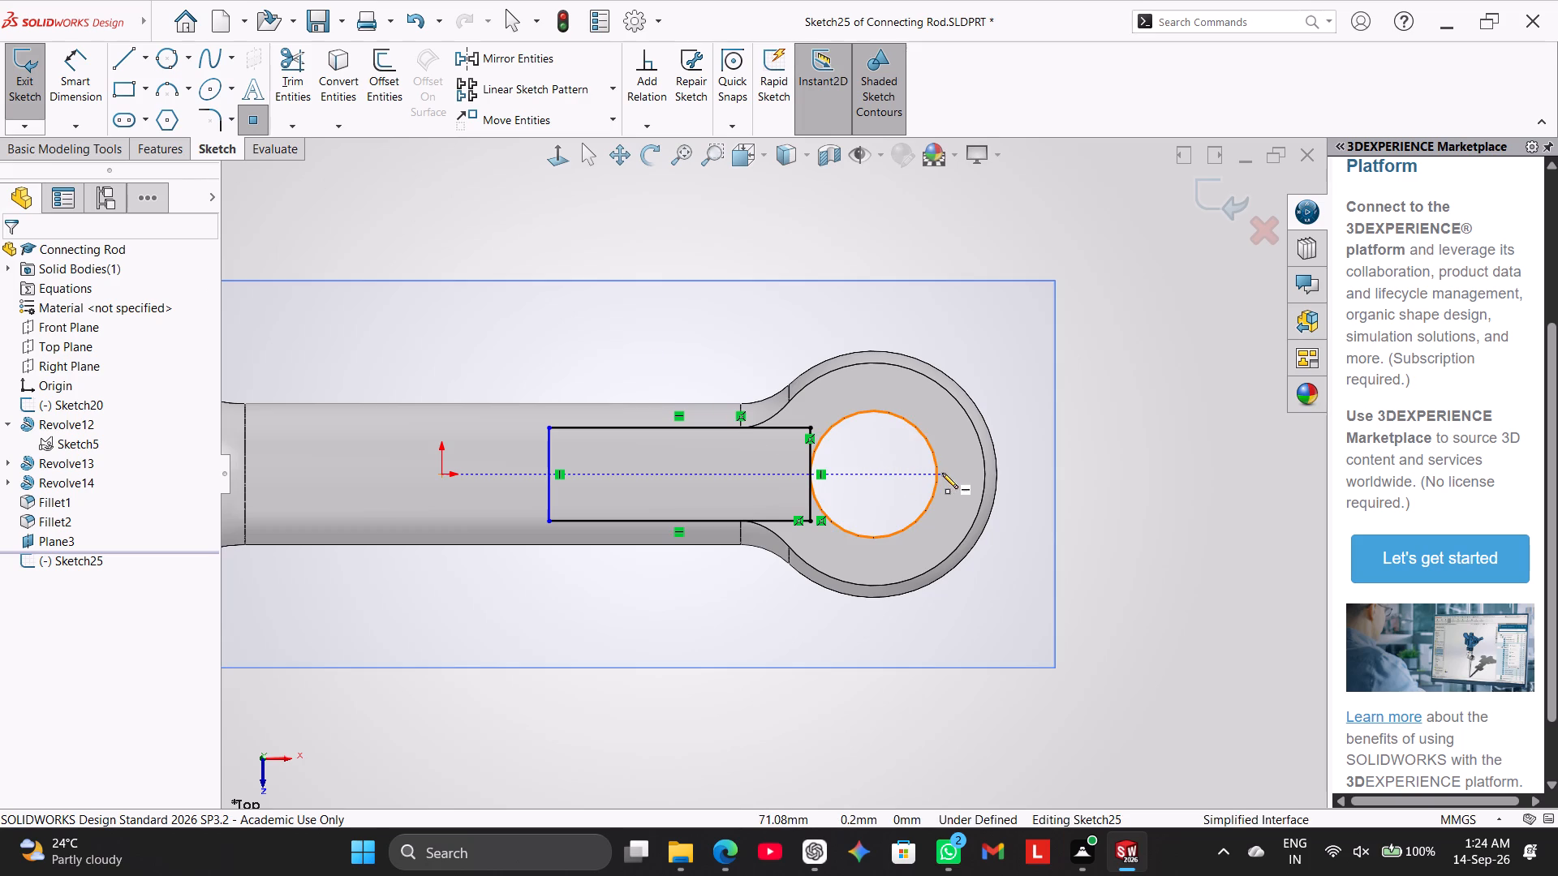
pyautogui.click(872, 472)
pyautogui.rightClick(710, 367)
pyautogui.click(752, 375)
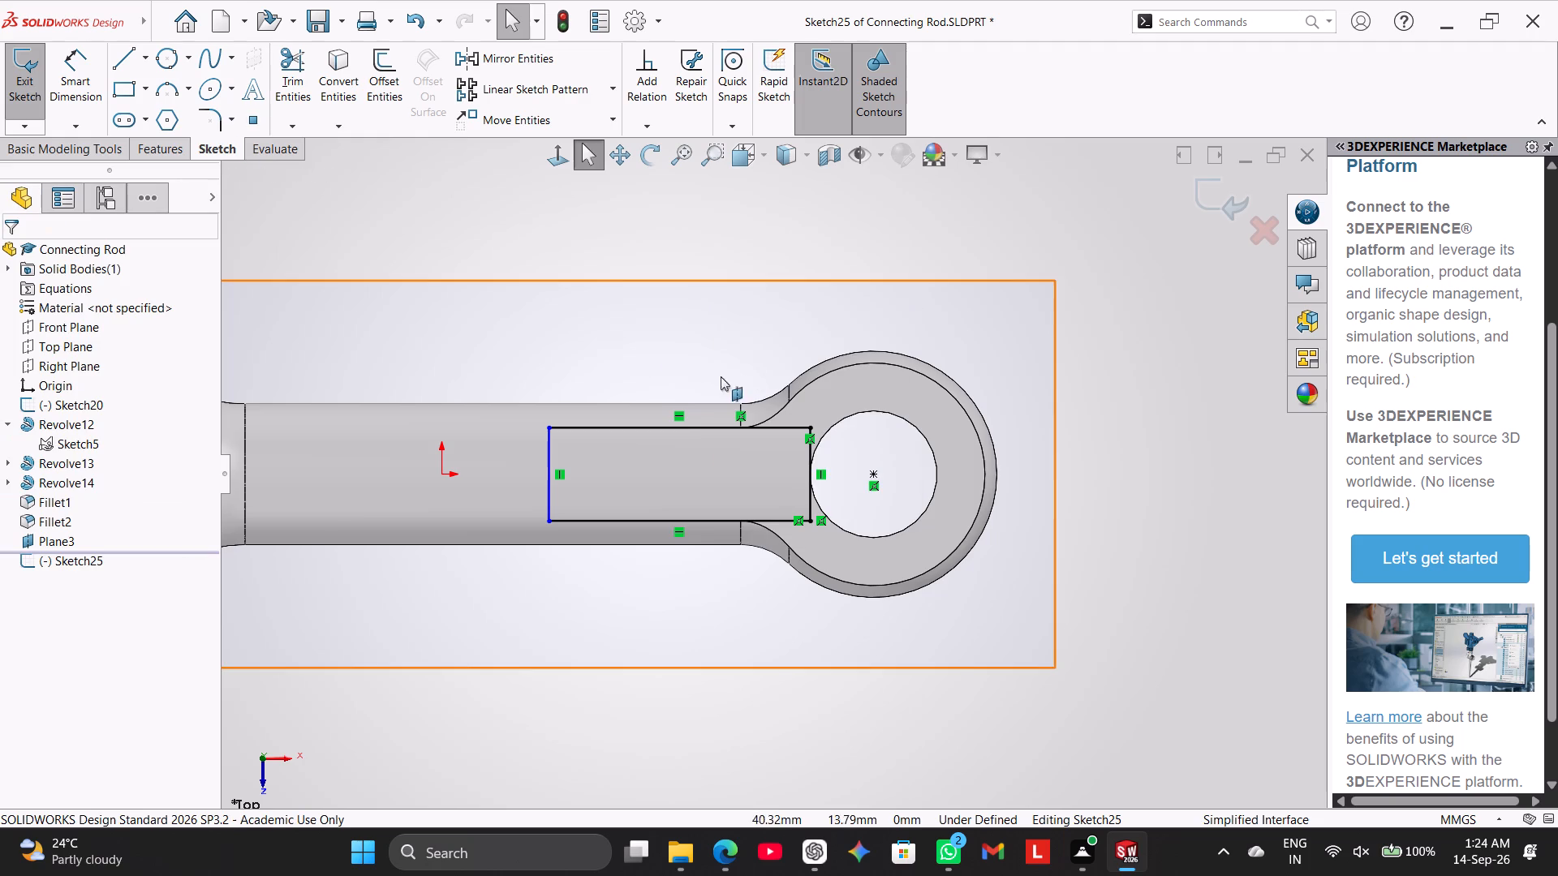
# Dimension the rectangle's shank-side end line to the small eye's centre point at 37.74 mm.
pyautogui.moveTo(69, 79); pyautogui.dragTo(80, 87)
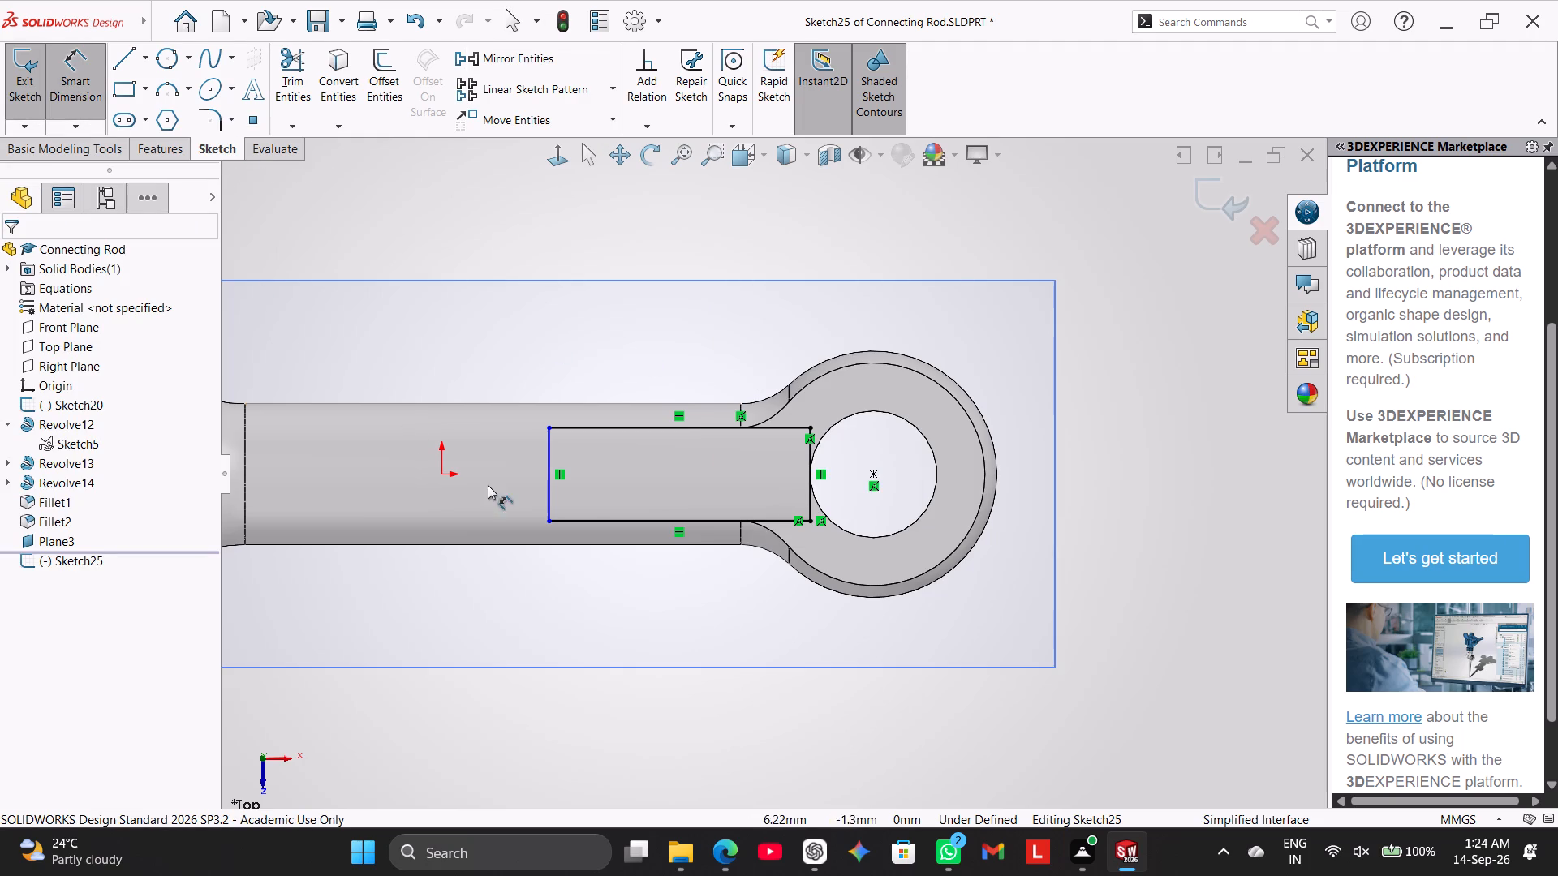
pyautogui.click(547, 466)
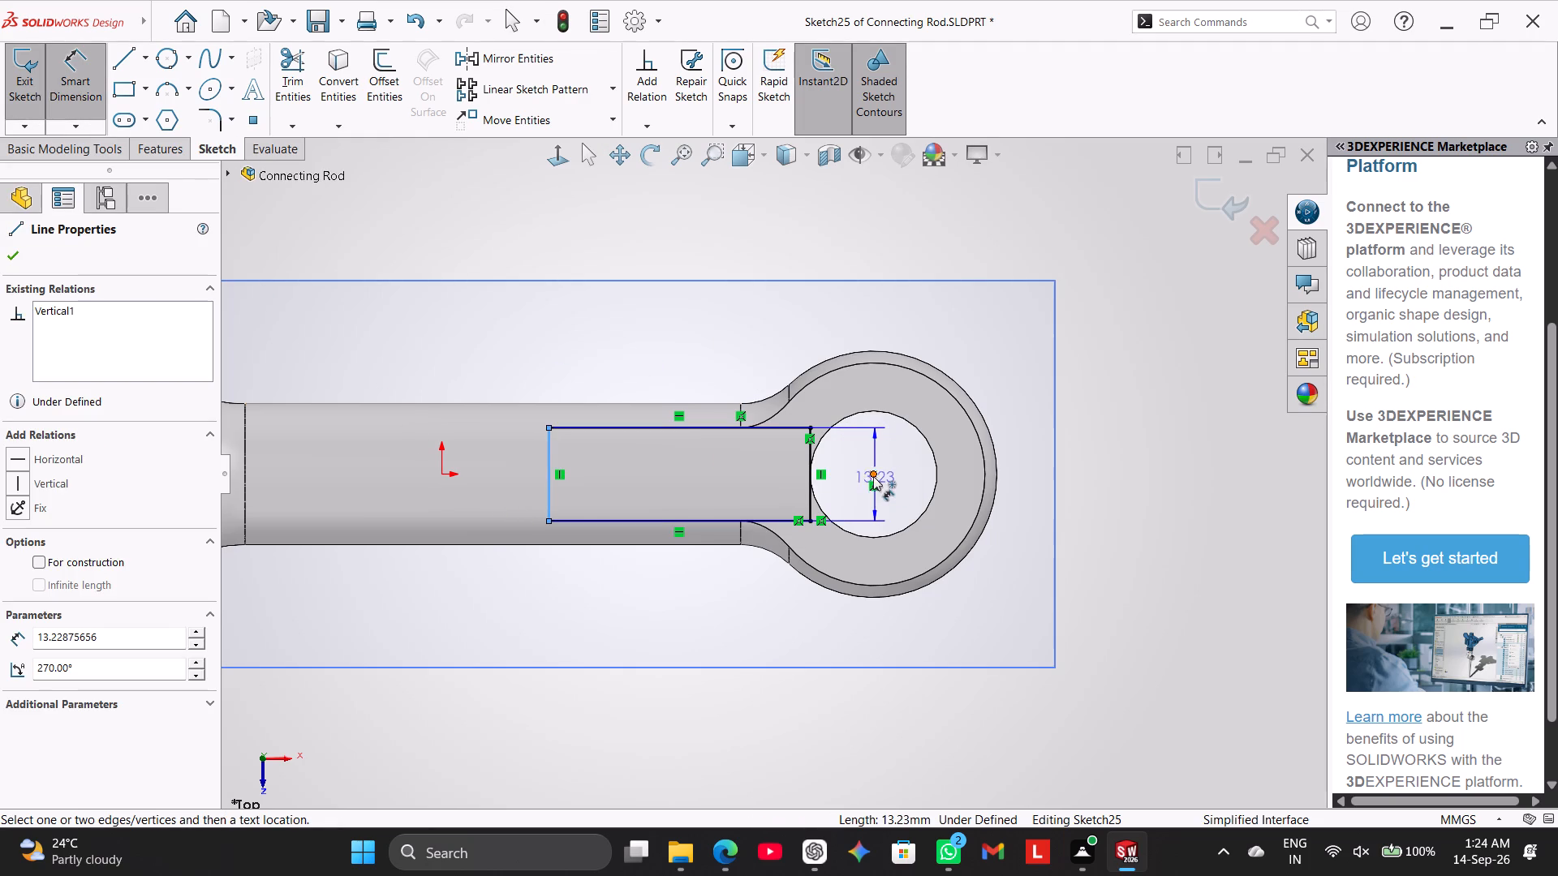
pyautogui.click(873, 474)
pyautogui.click(714, 585)
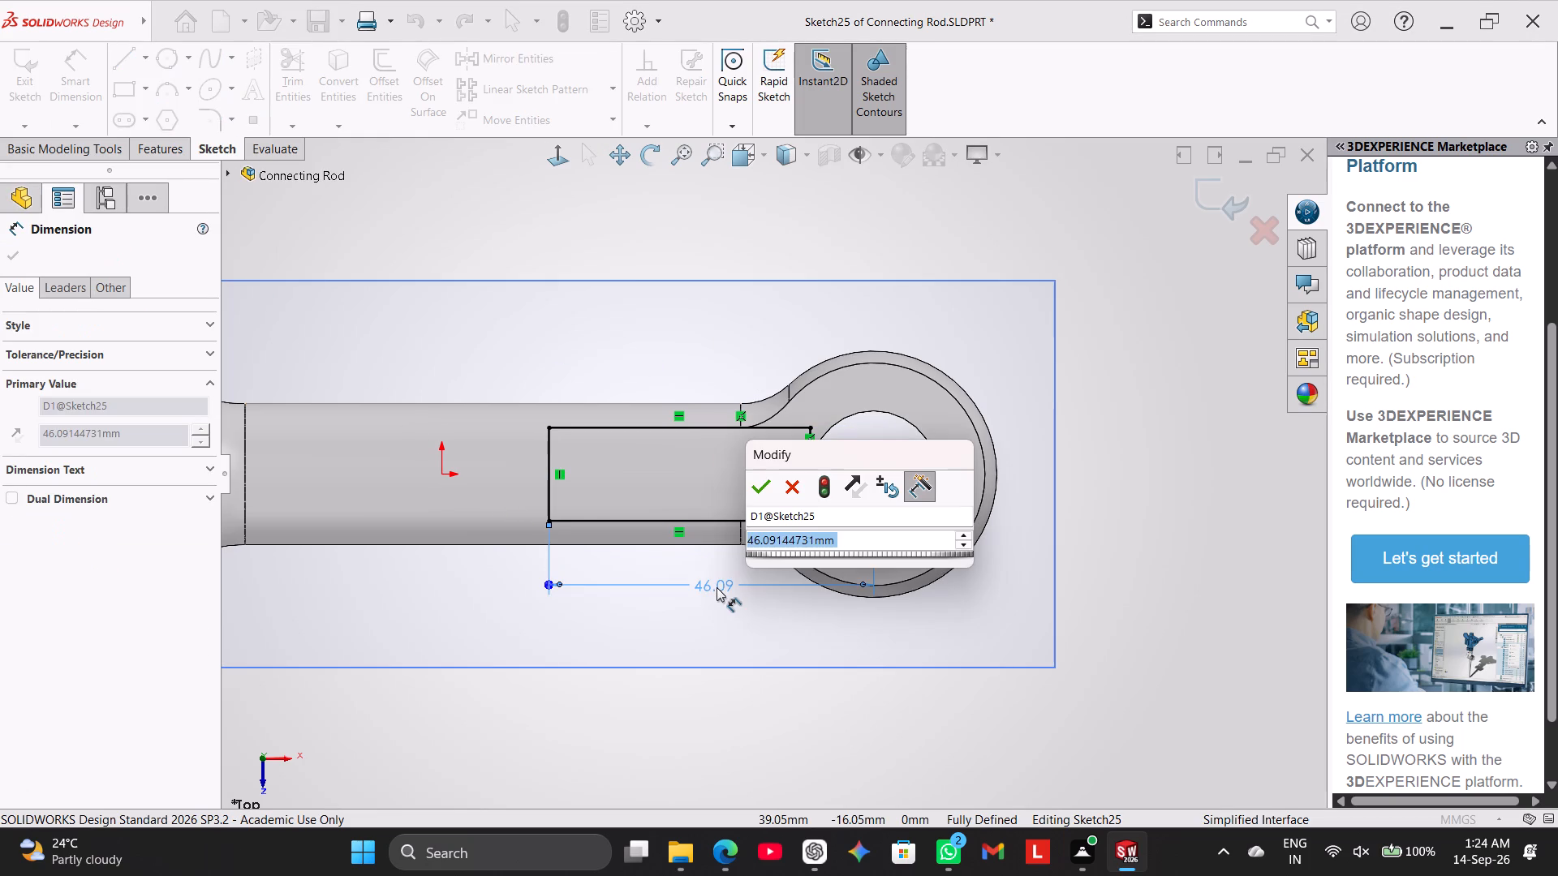
pyautogui.write('37')
pyautogui.write('.74')
pyautogui.press('Return')
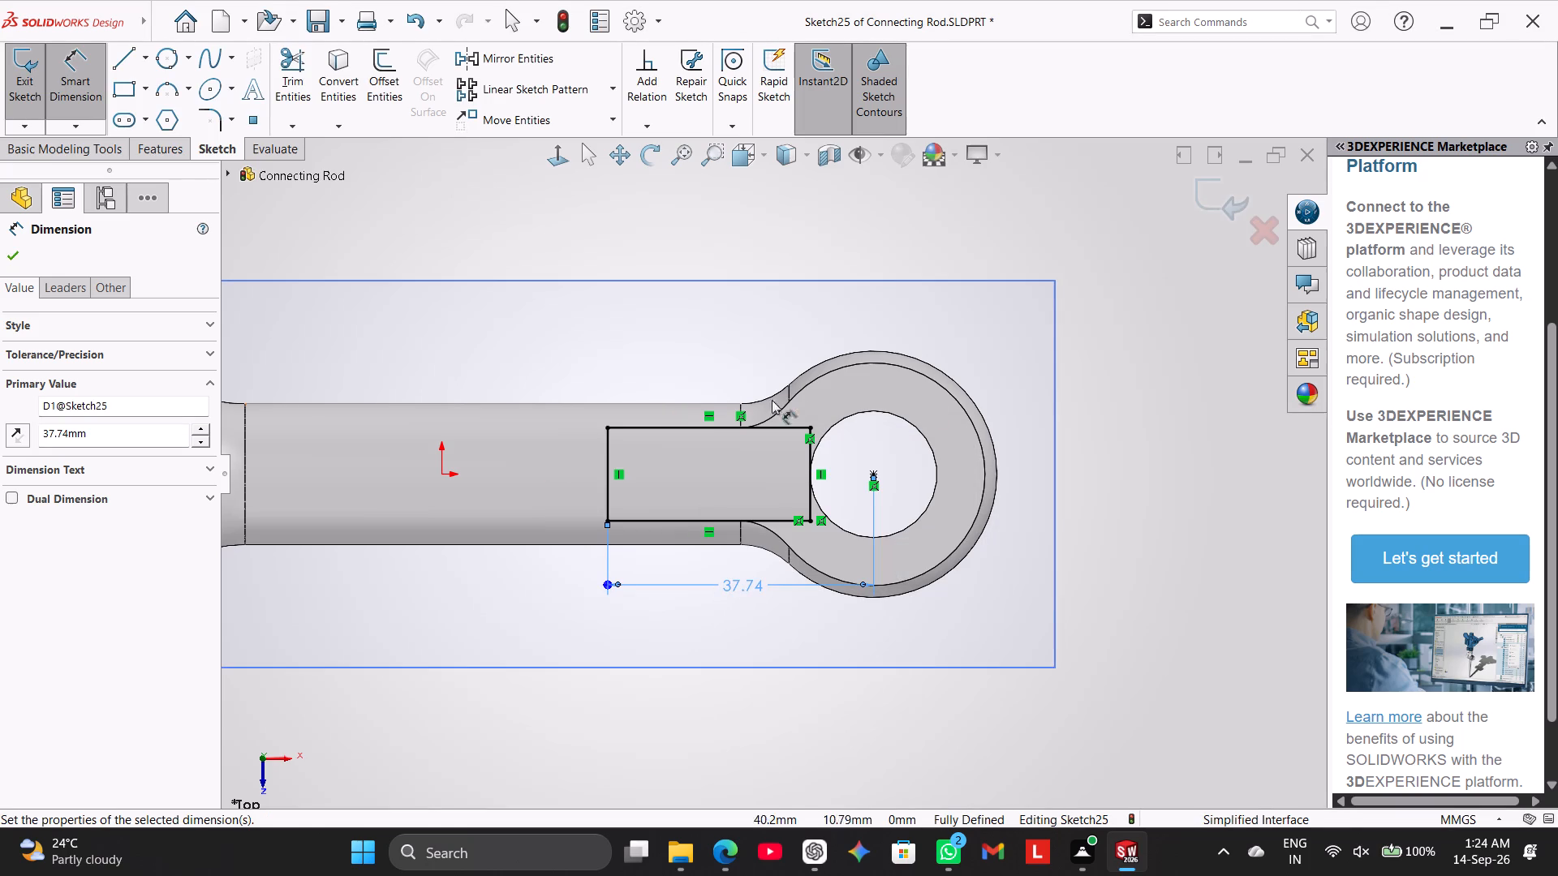
pyautogui.rightClick(1203, 409)
pyautogui.click(1253, 452)
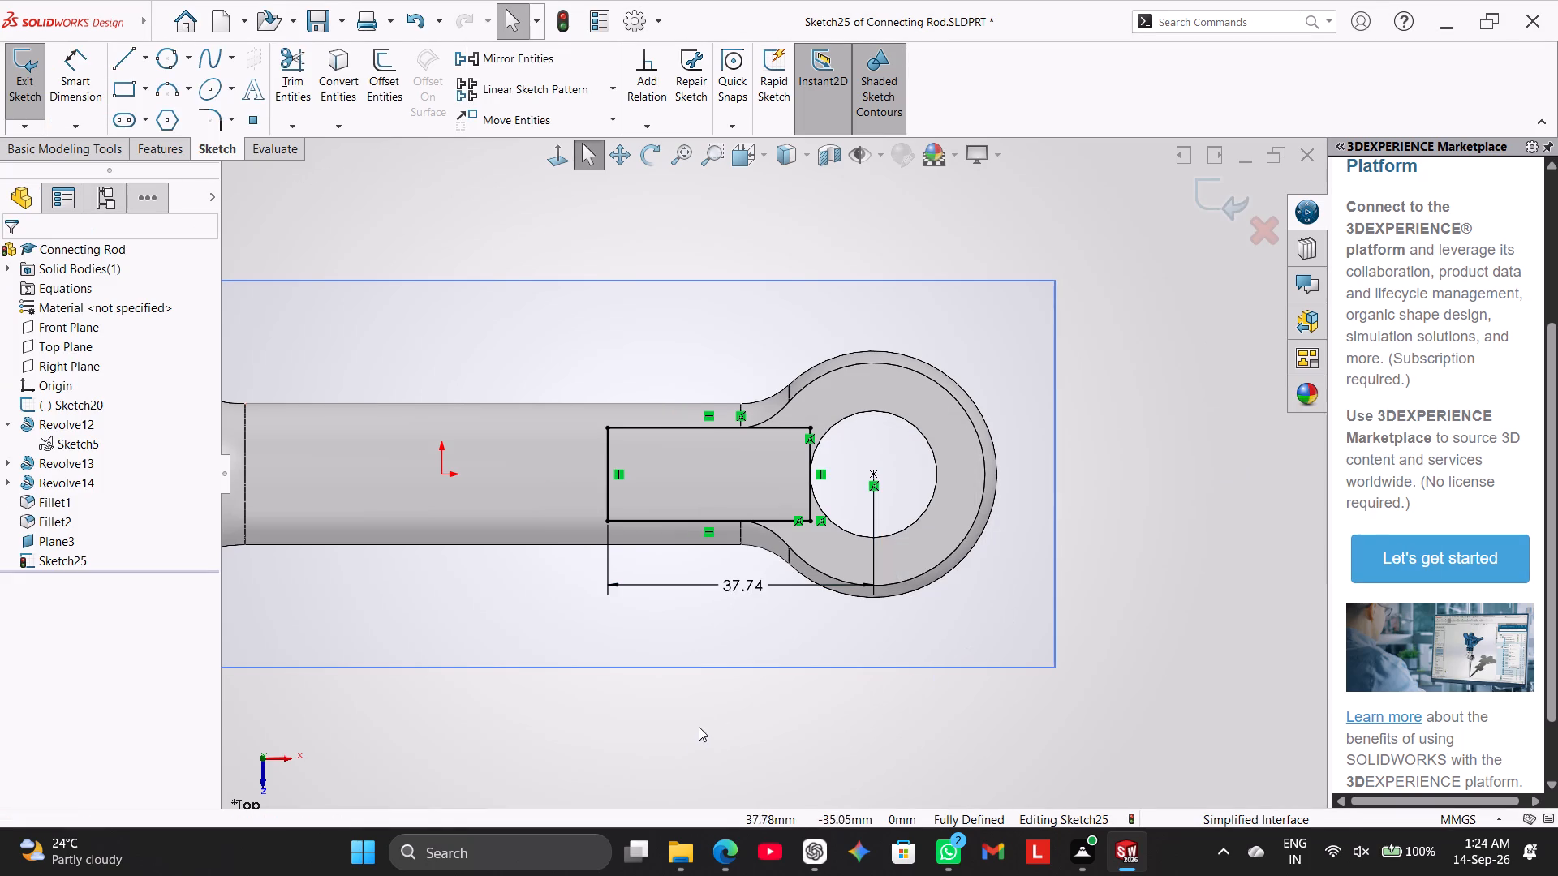
# Set up an extruded cut of the rectangle sketch with an Offset start condition and a Mid Plane end condition.
pyautogui.moveTo(695, 709); pyautogui.dragTo(716, 423, button='middle')
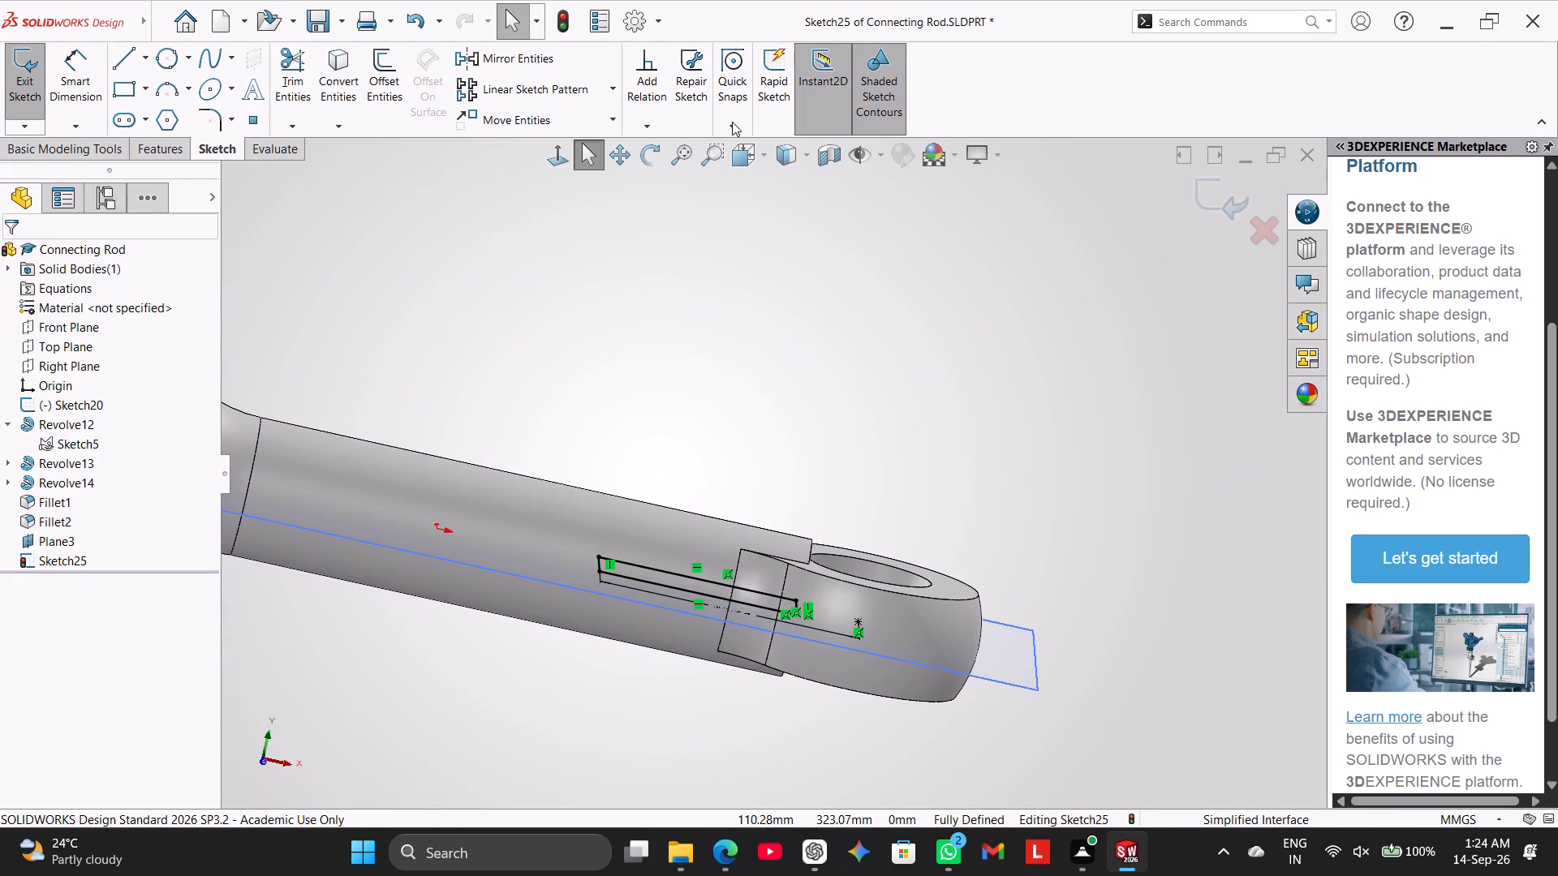
pyautogui.click(66, 555)
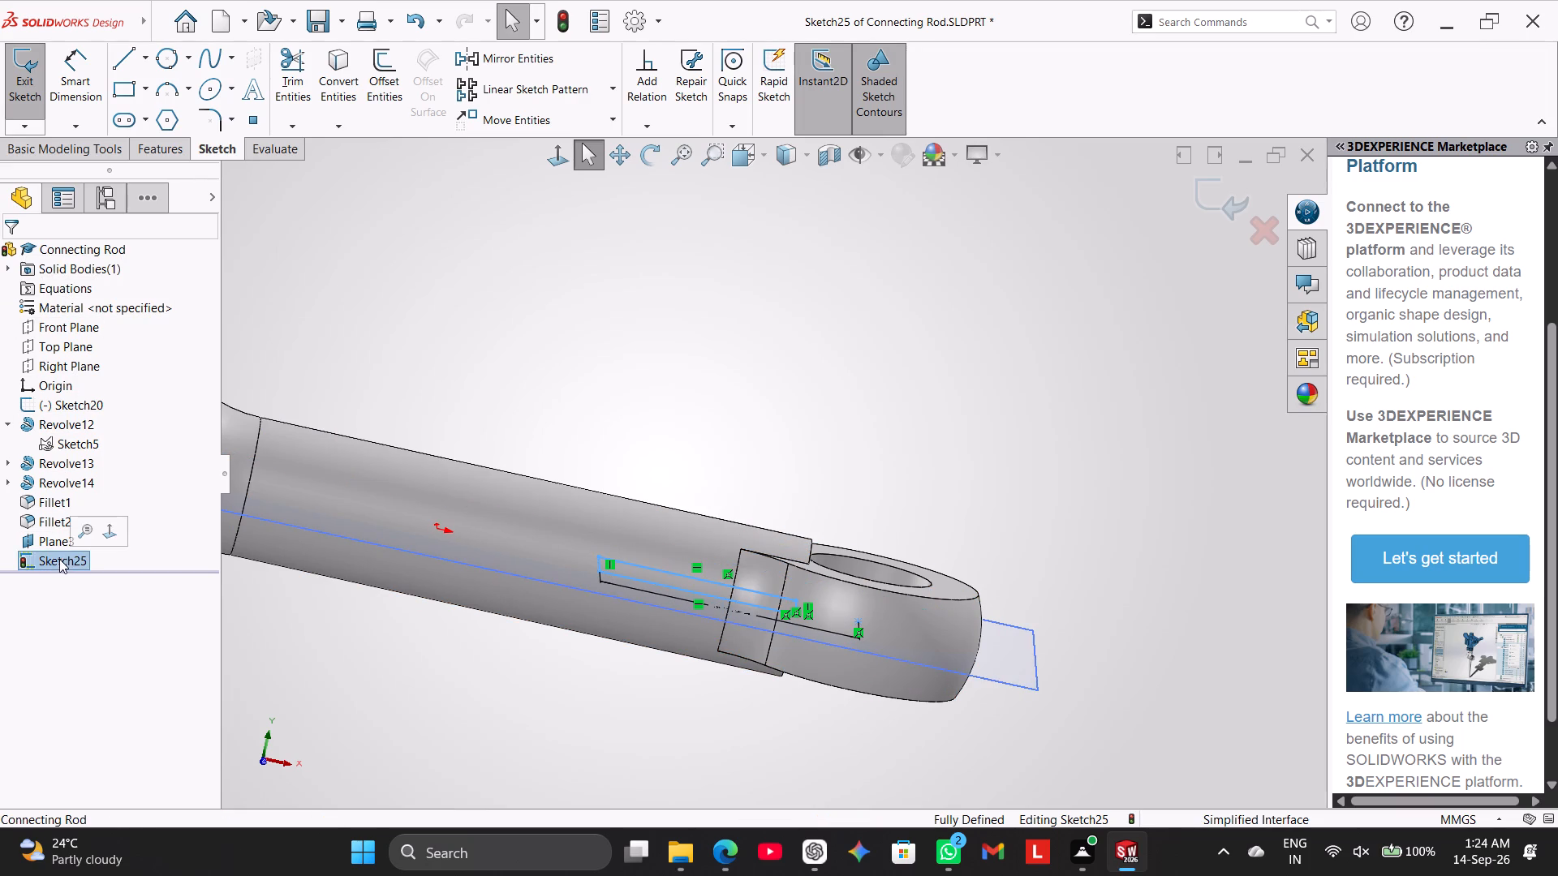
pyautogui.click(286, 314)
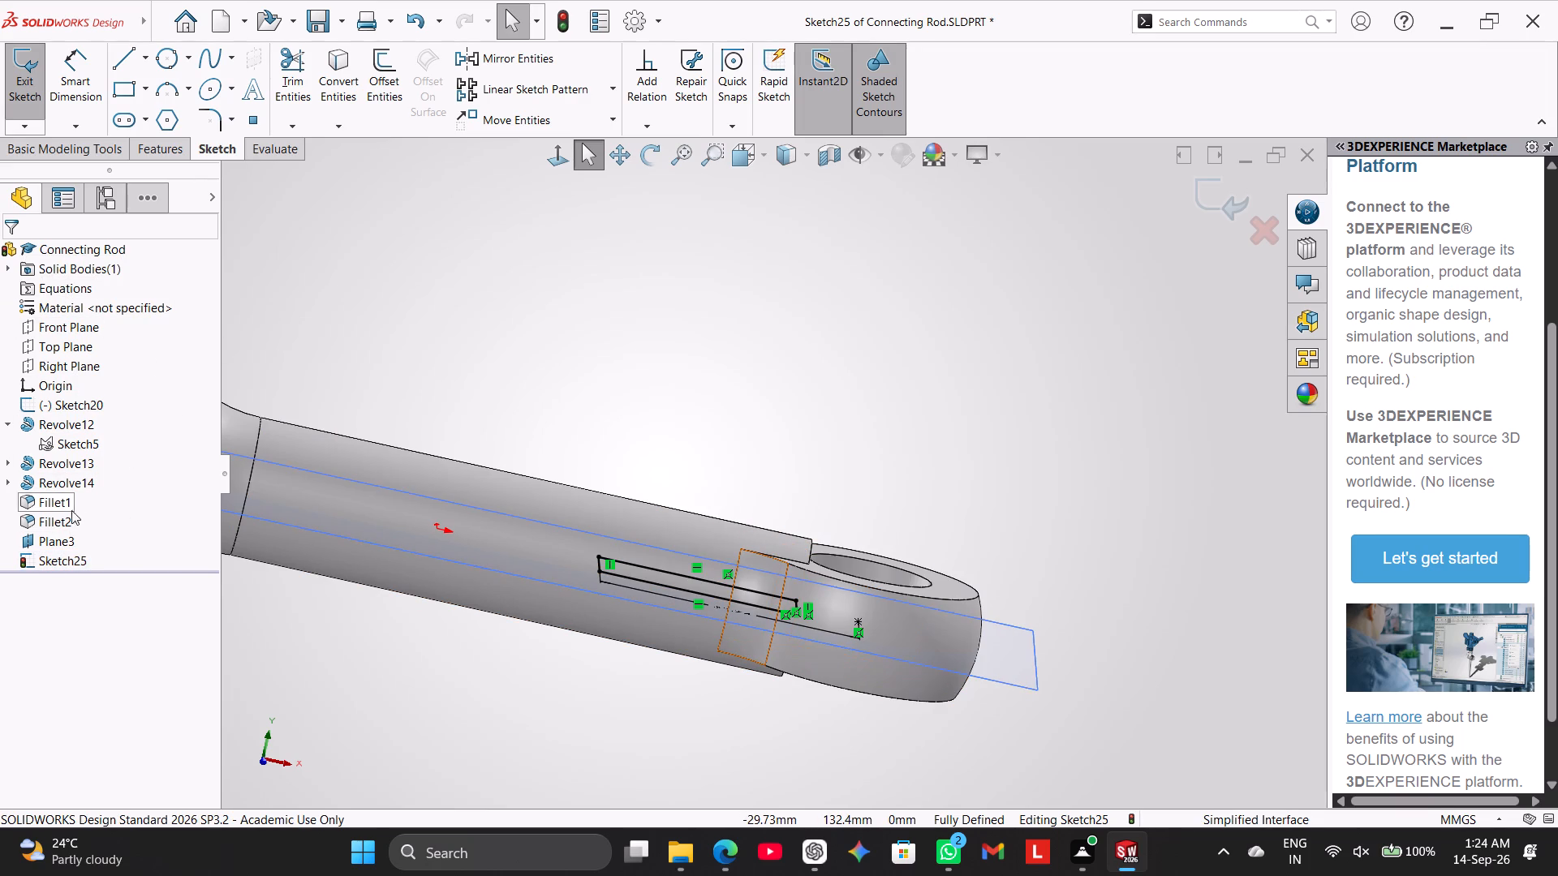
pyautogui.click(172, 146)
pyautogui.click(289, 78)
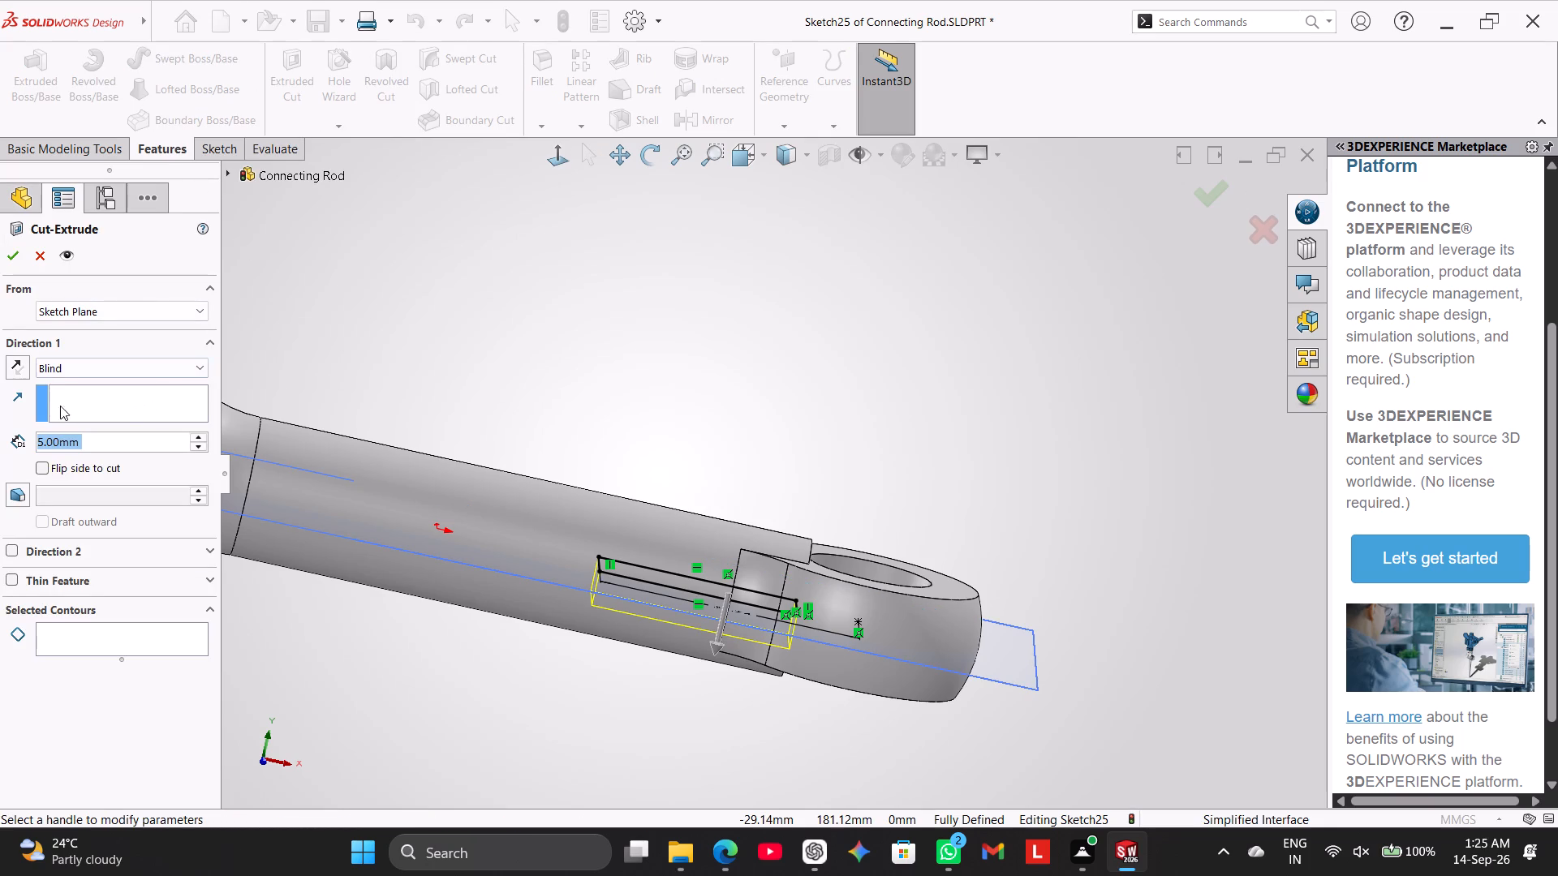
pyautogui.click(110, 316)
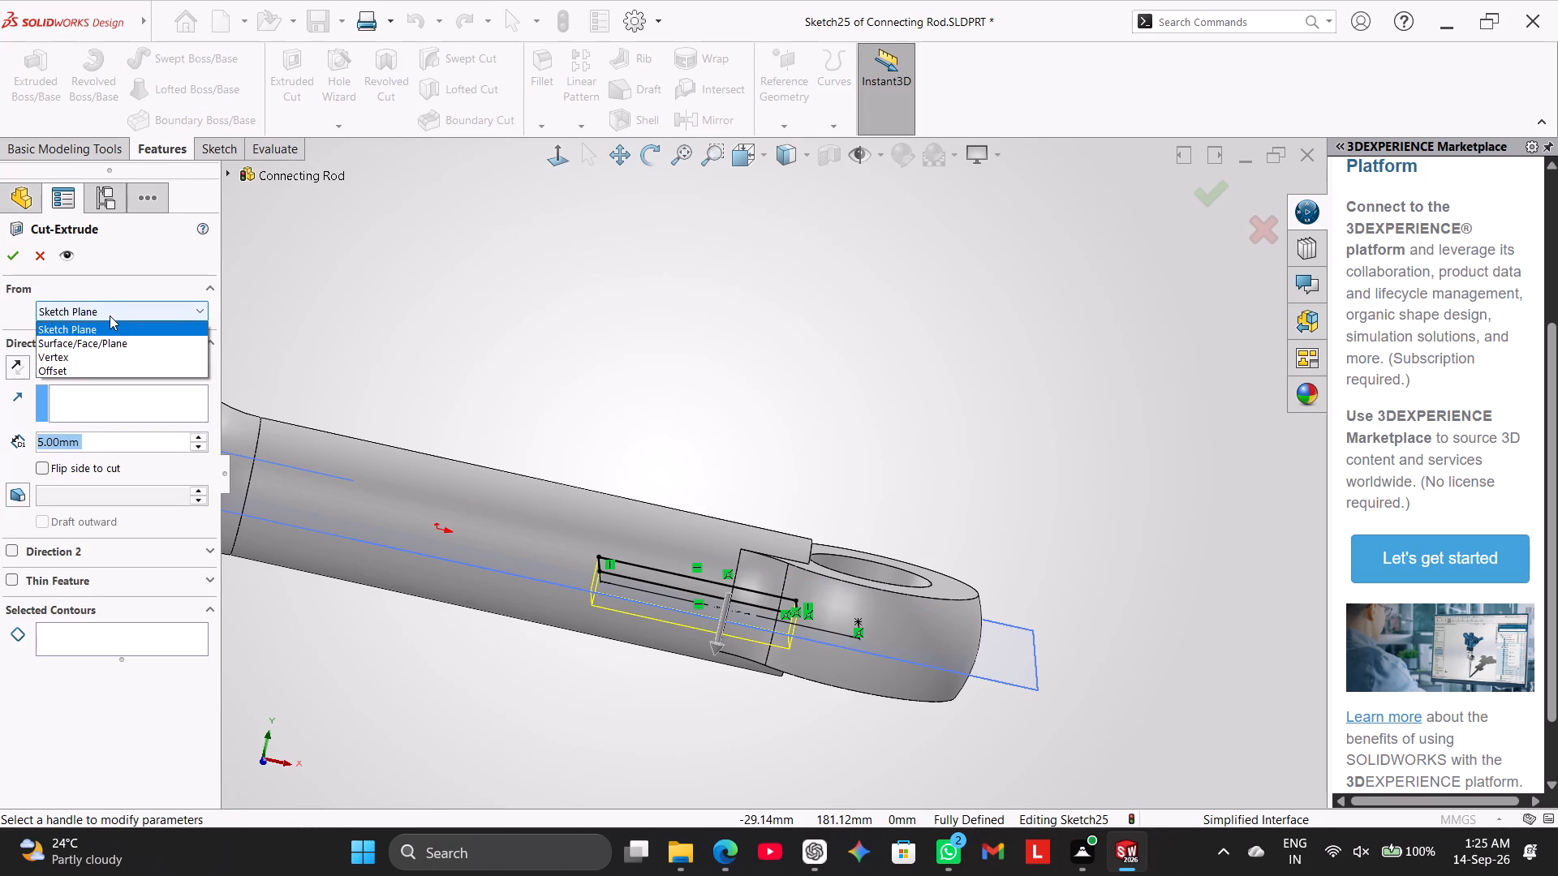
pyautogui.click(112, 370)
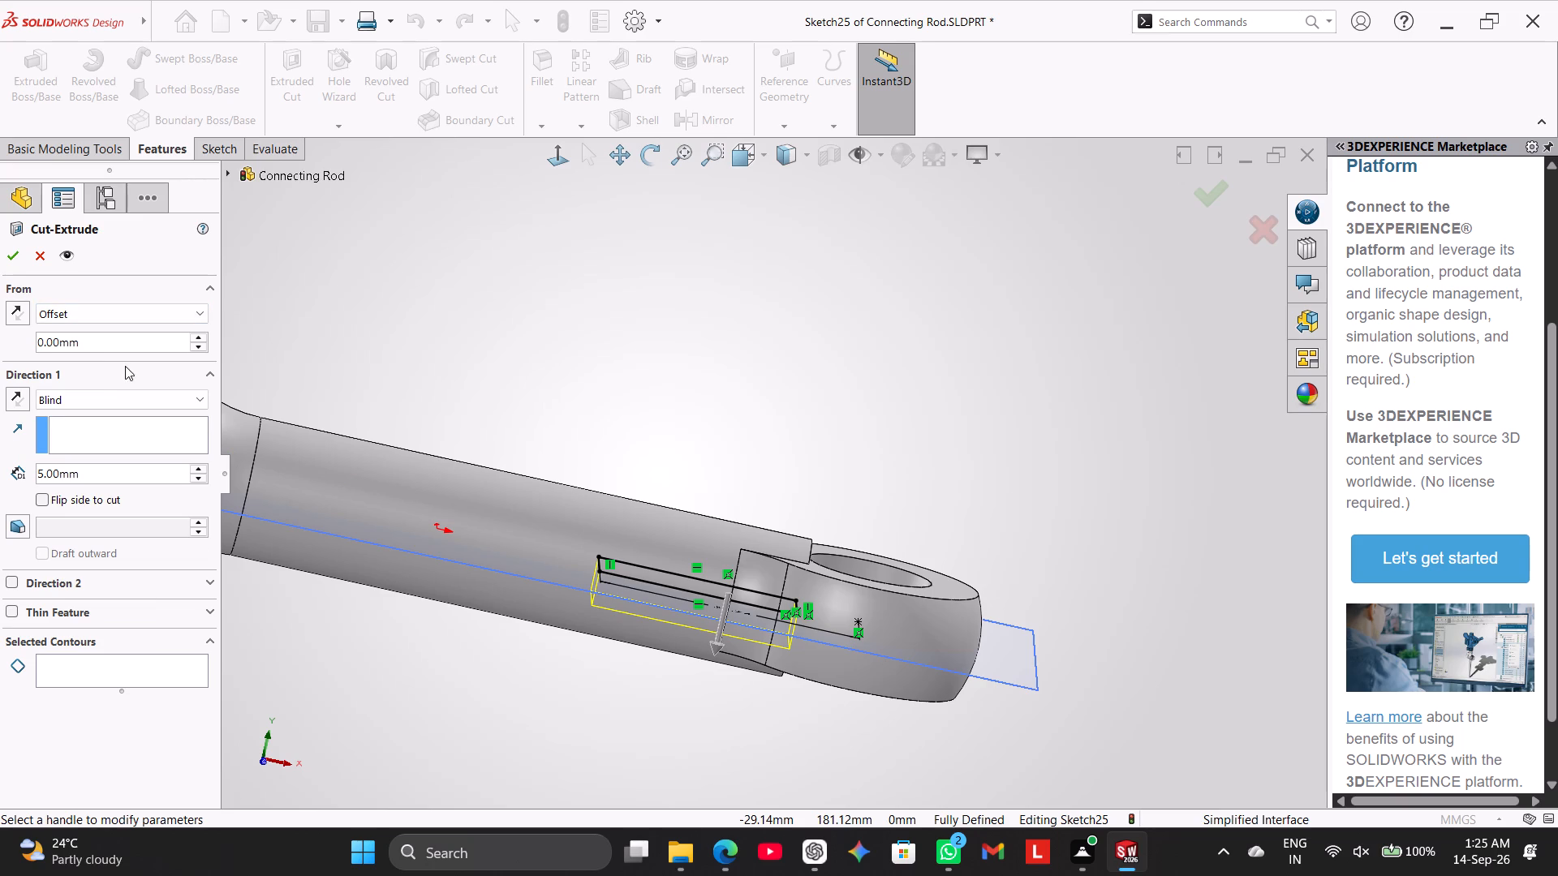
pyautogui.moveTo(134, 342); pyautogui.dragTo(4, 327)
pyautogui.click(78, 406)
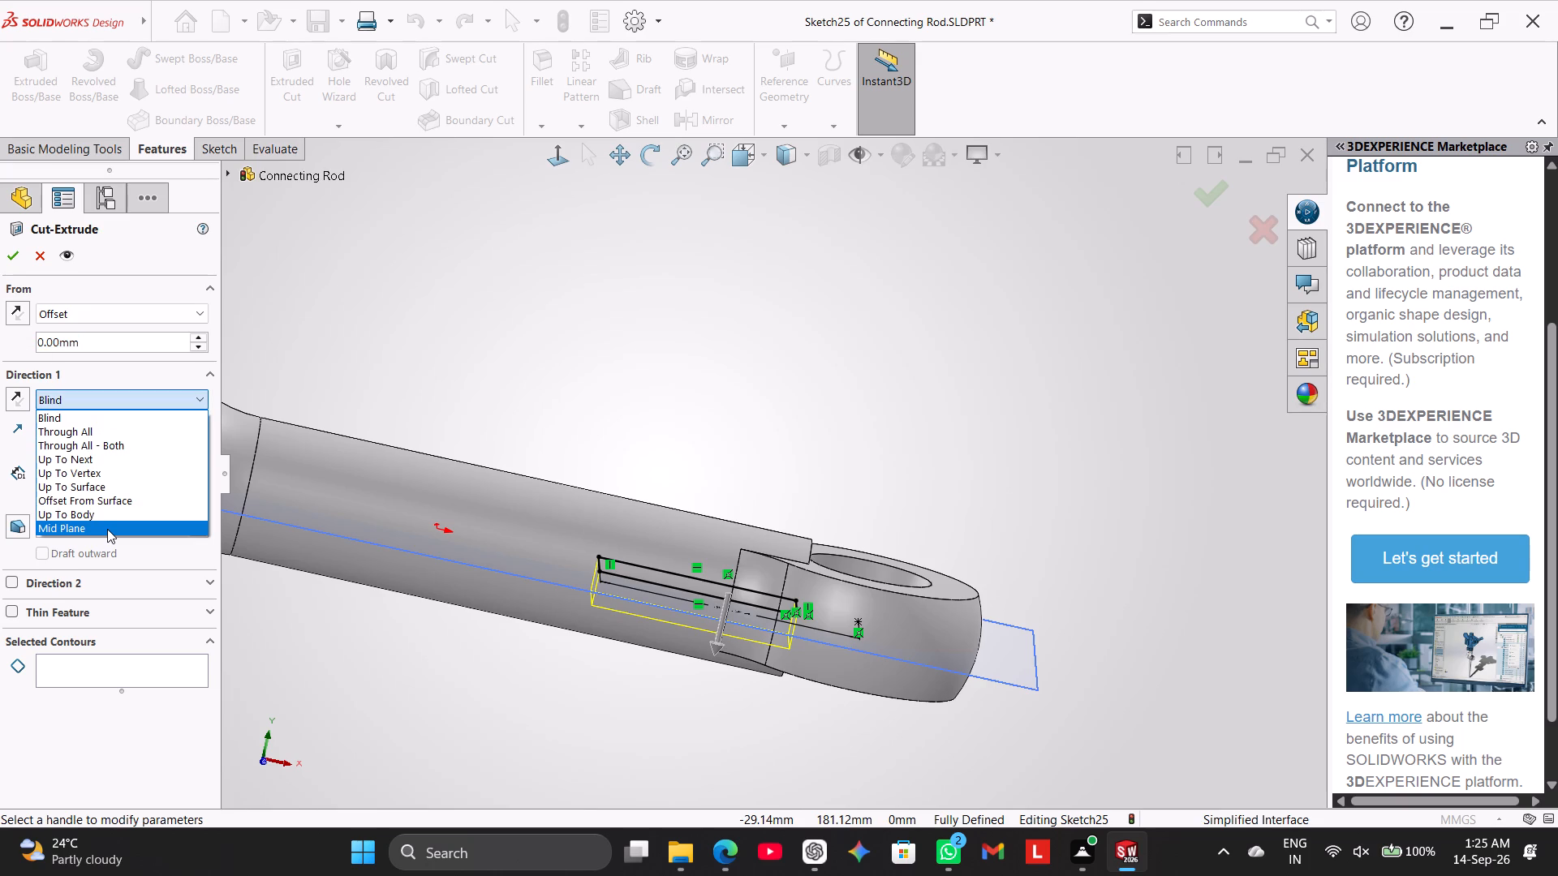
pyautogui.click(107, 529)
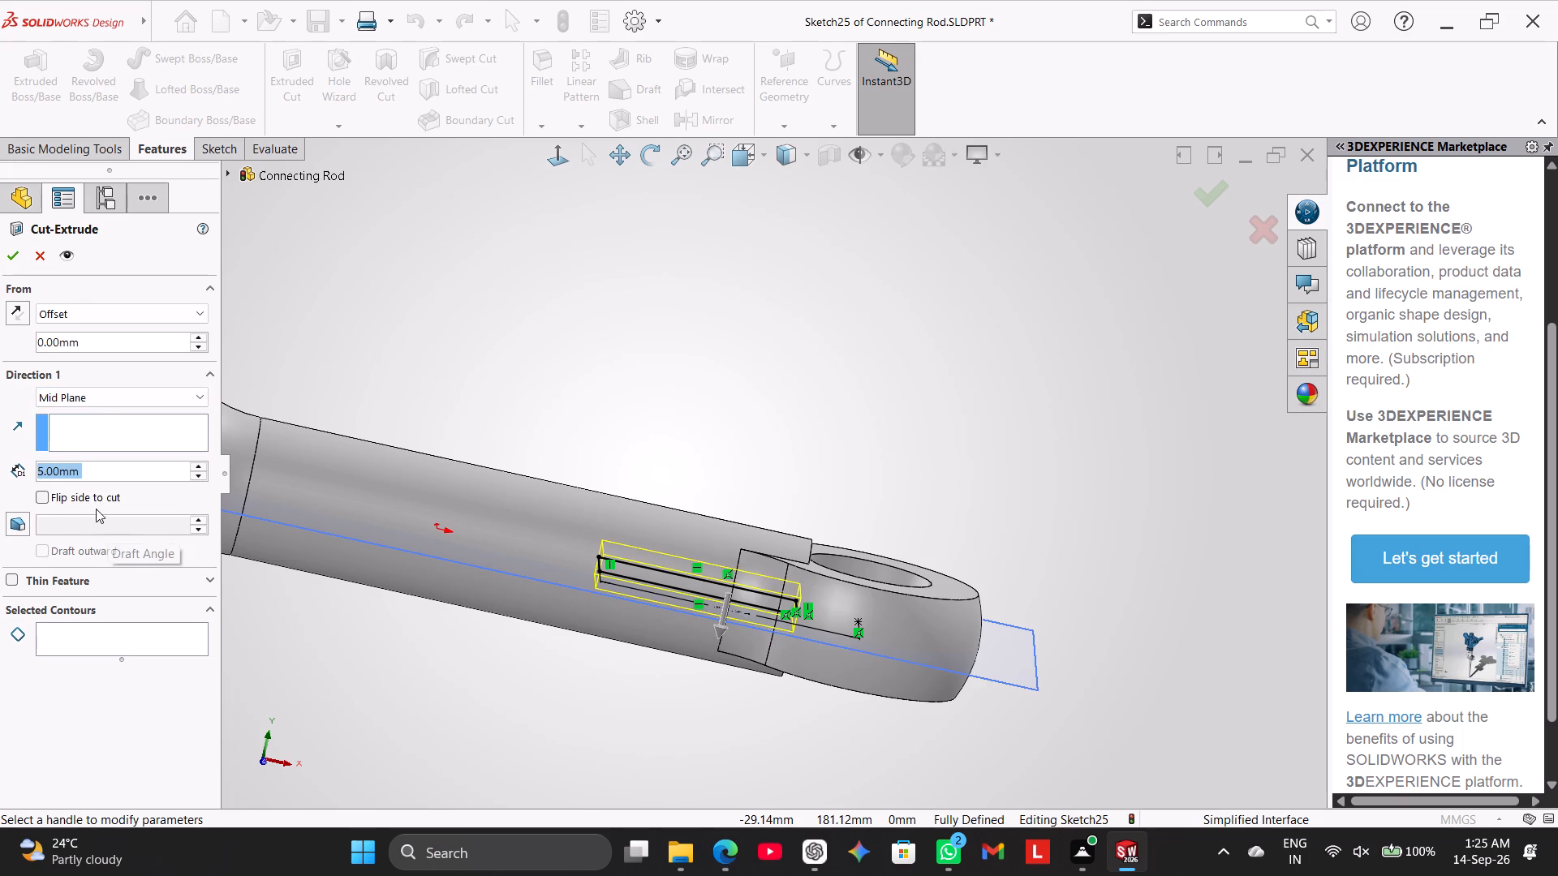
# Set the cut's start offset to 15 mm and try reversing the offset direction.
pyautogui.moveTo(130, 350); pyautogui.dragTo(13, 341)
pyautogui.write('15')
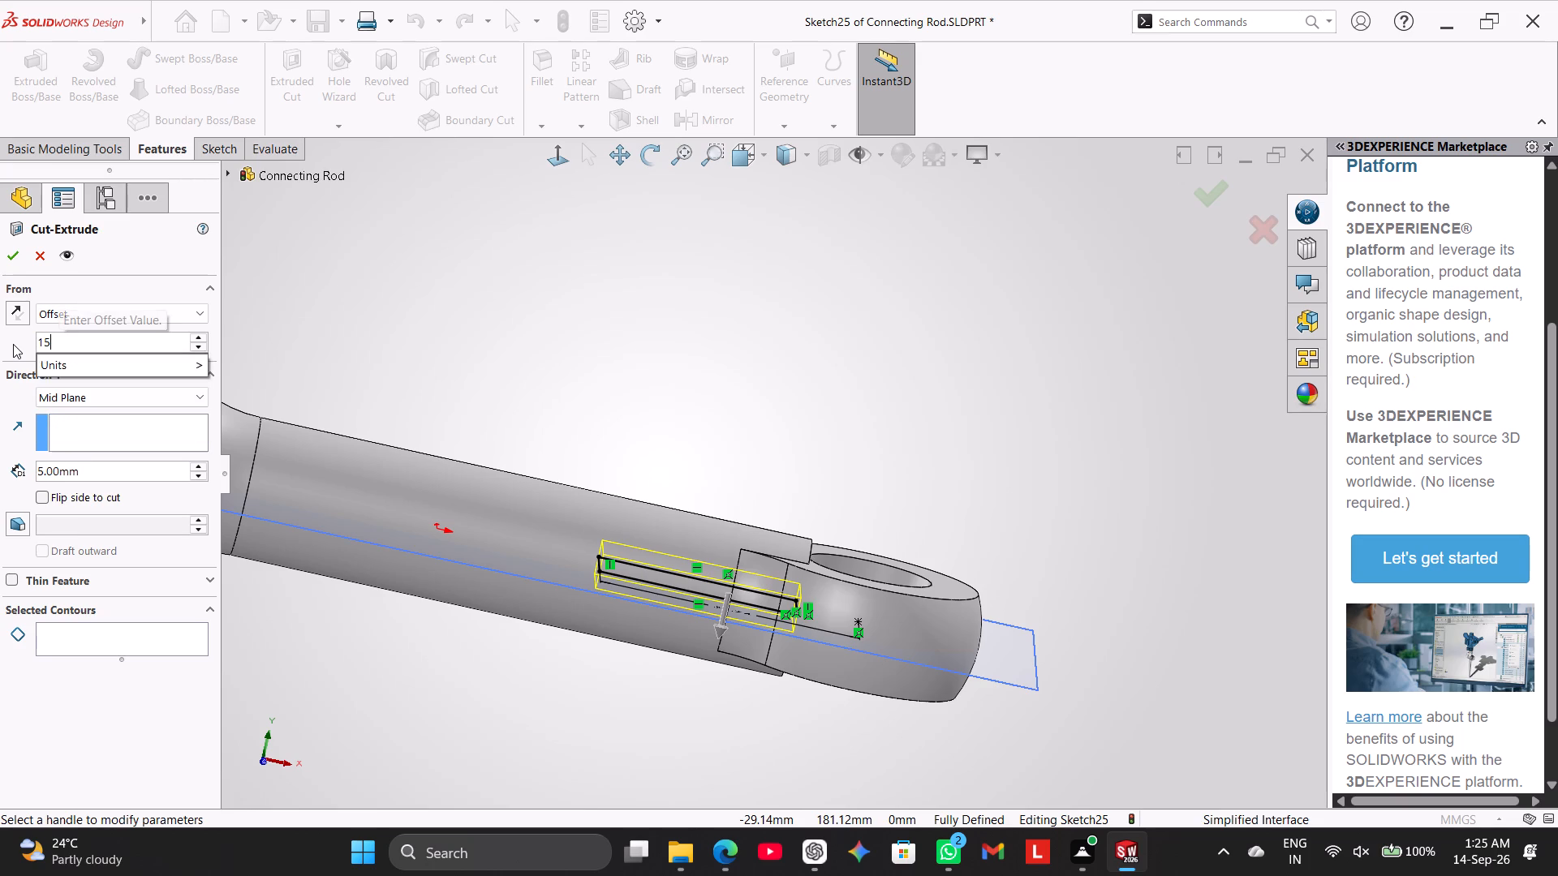
pyautogui.press('Return')
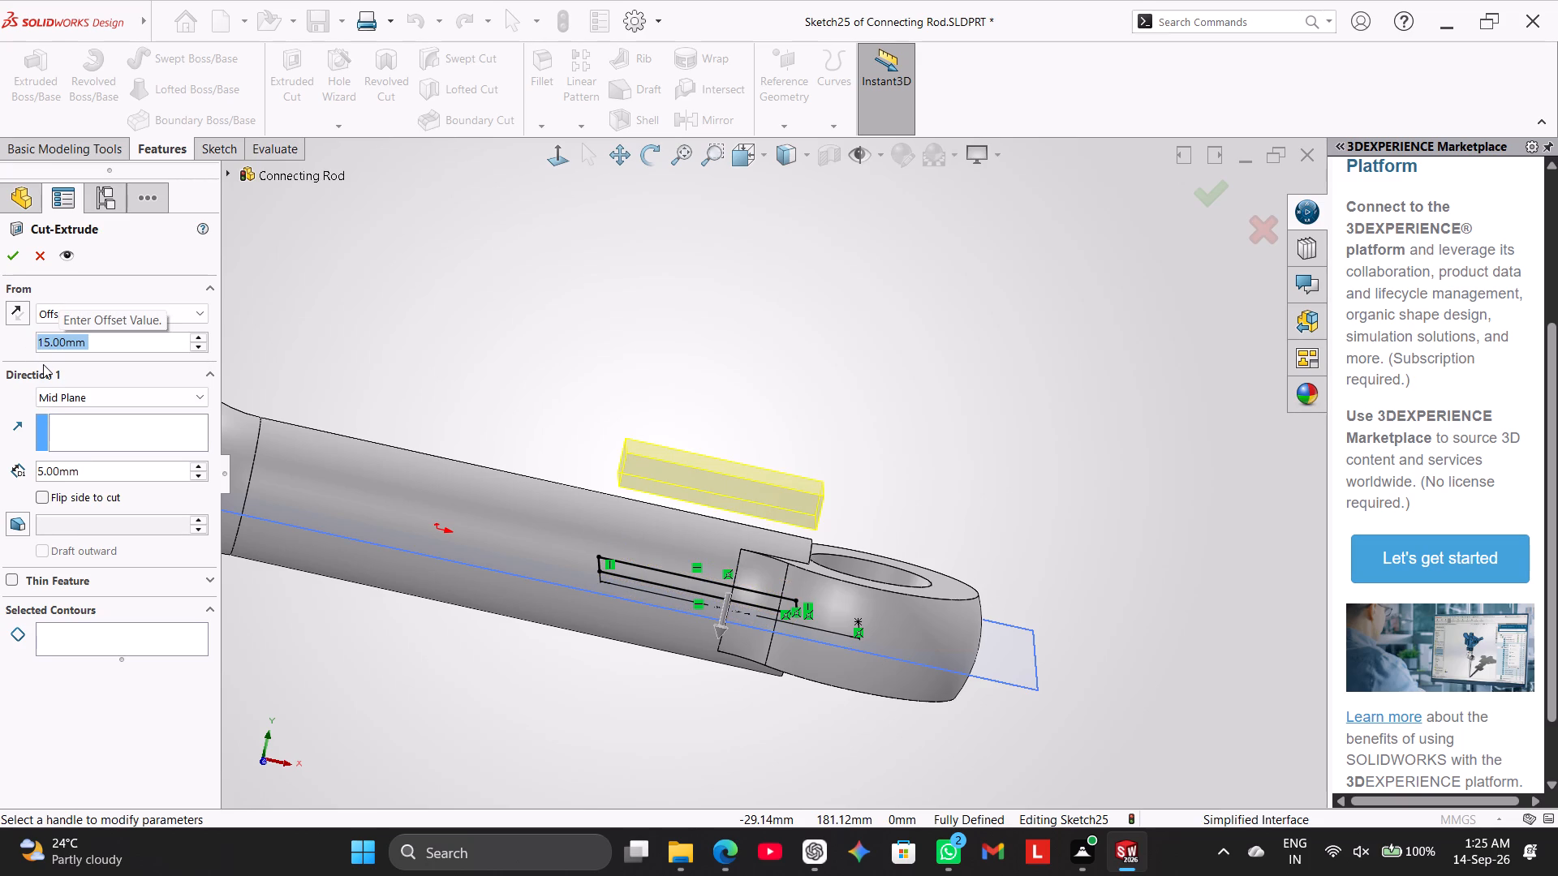
pyautogui.click(23, 310)
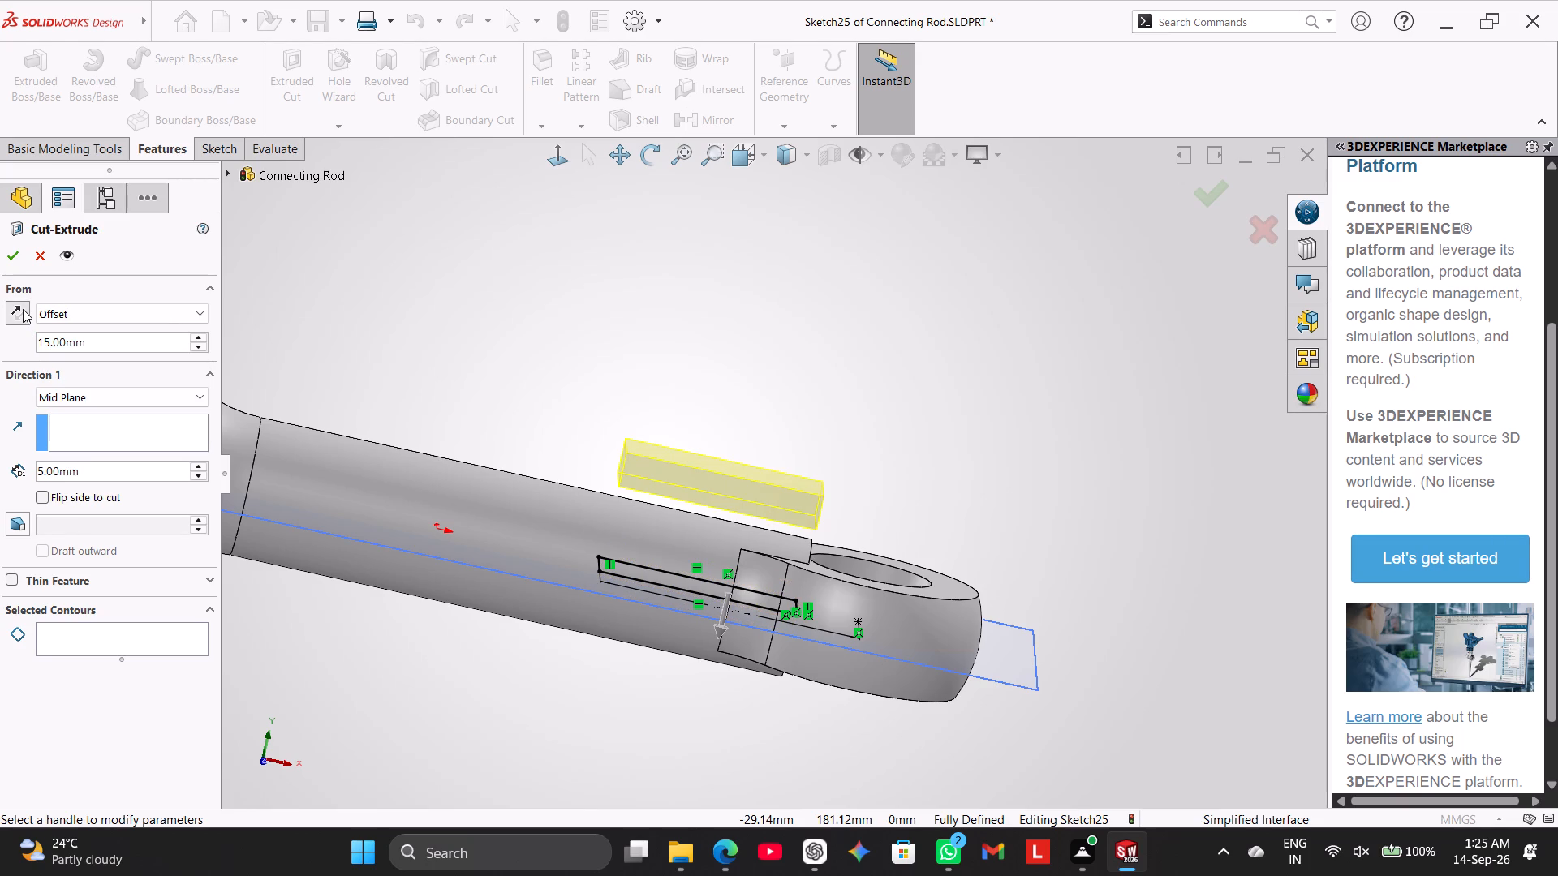
pyautogui.click(23, 309)
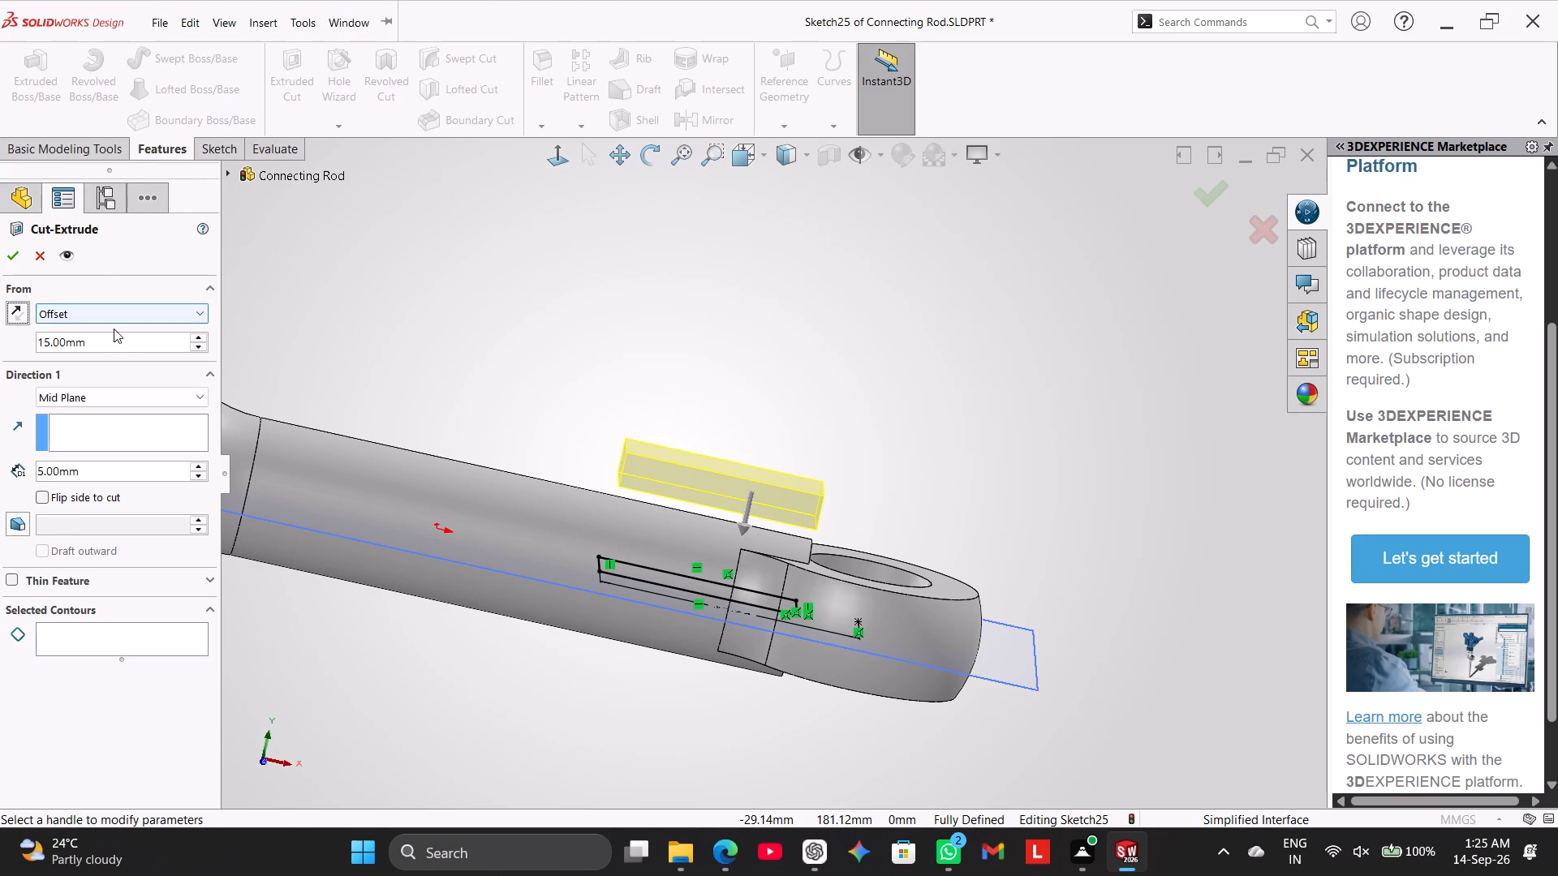
# Set the cut's start offset to 7.5 mm, keeping the offset on the upper side of the shank.
pyautogui.moveTo(123, 338); pyautogui.dragTo(101, 334)
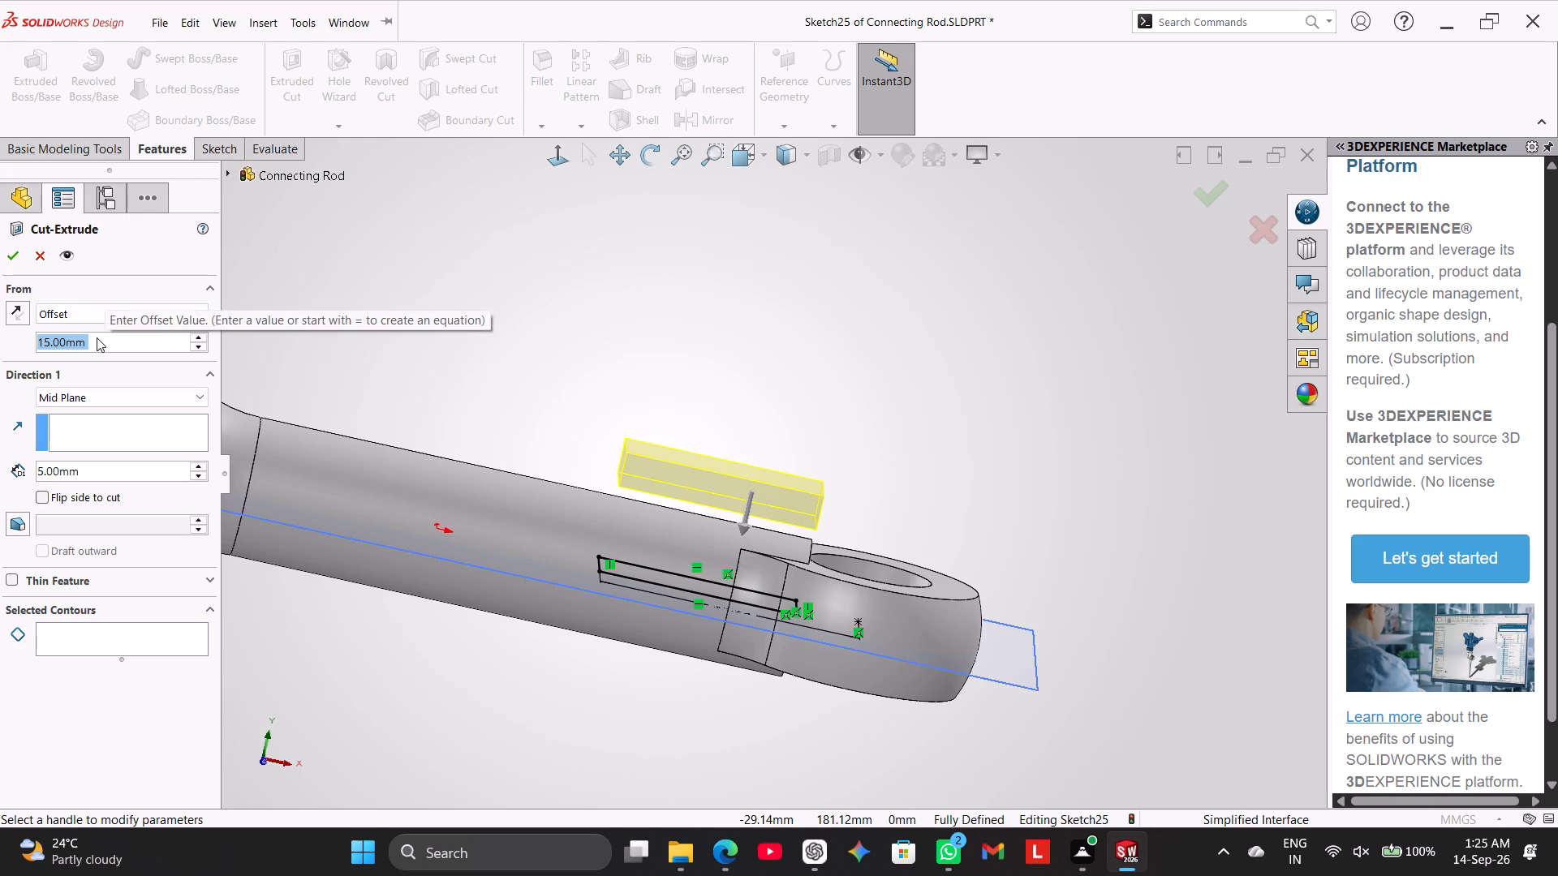
pyautogui.write('7.5')
pyautogui.press('Return')
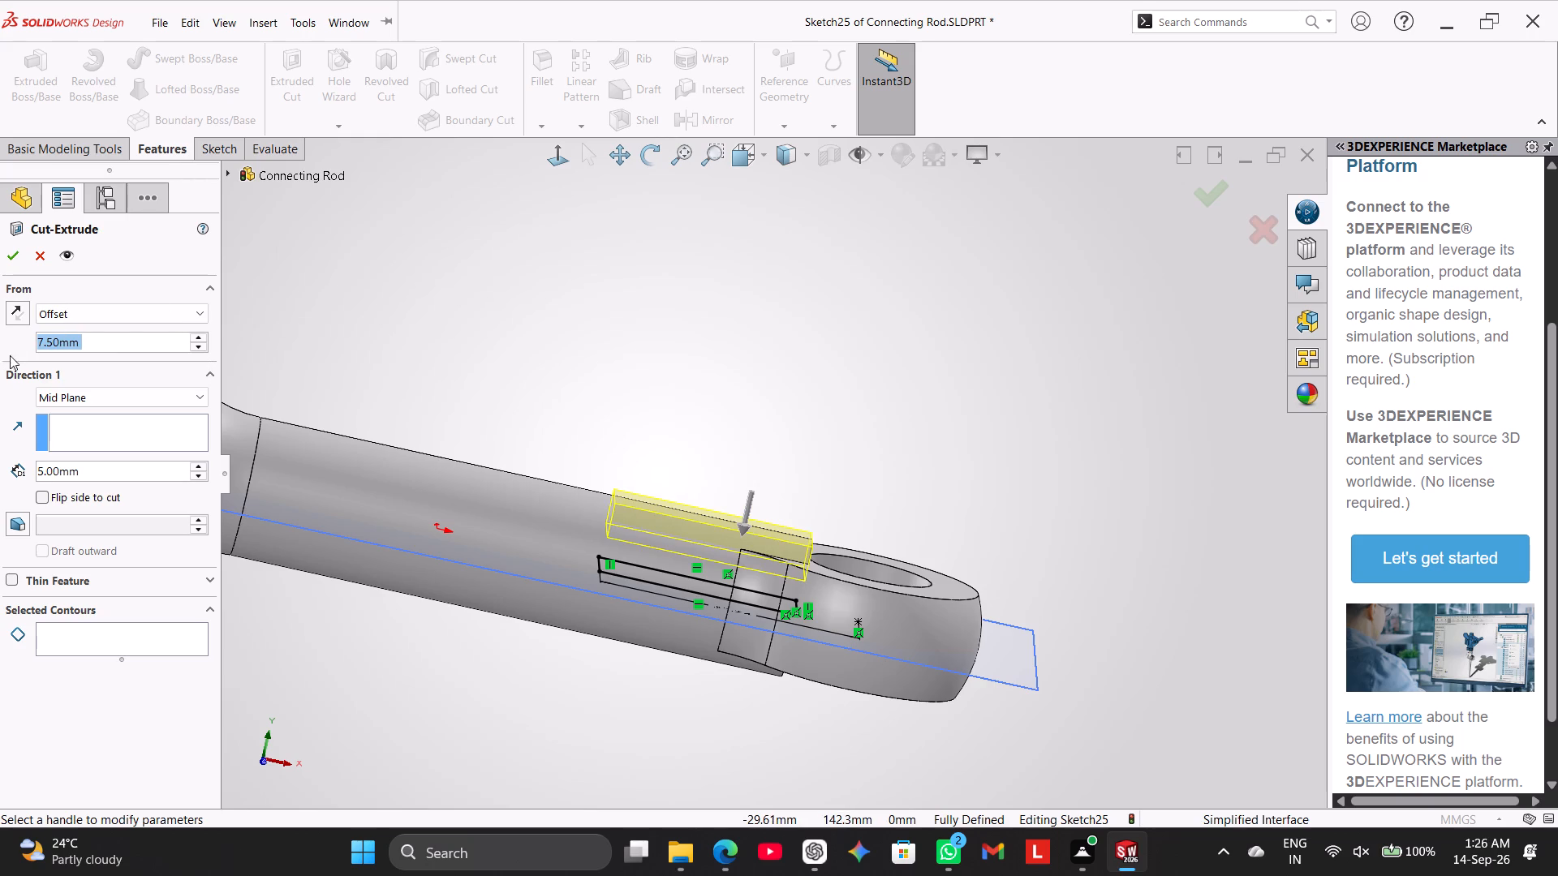
pyautogui.click(15, 311)
pyautogui.click(15, 311)
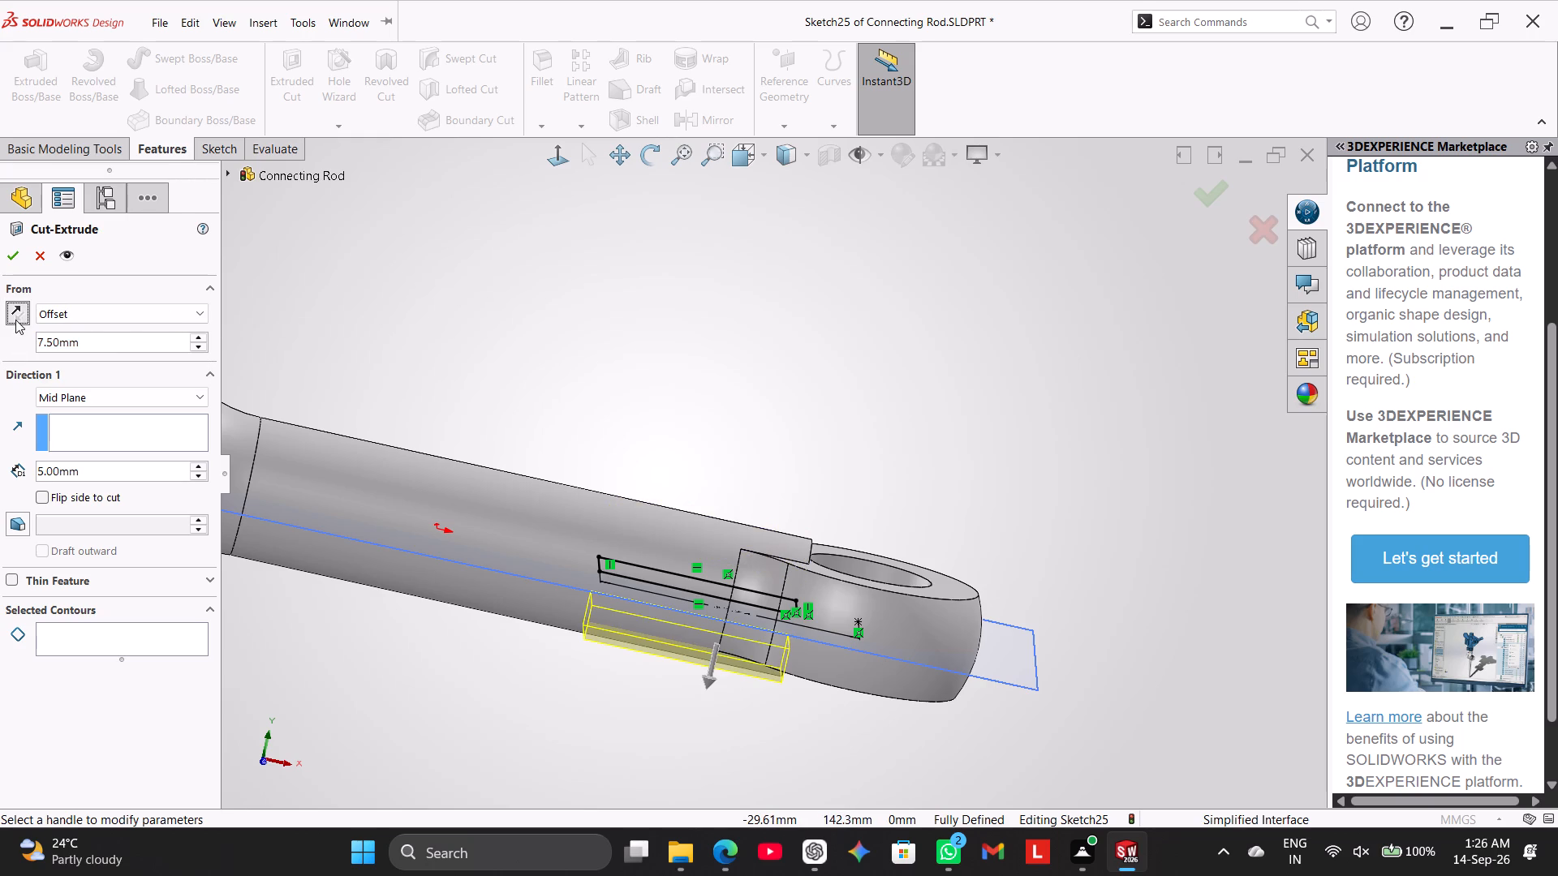
pyautogui.click(25, 310)
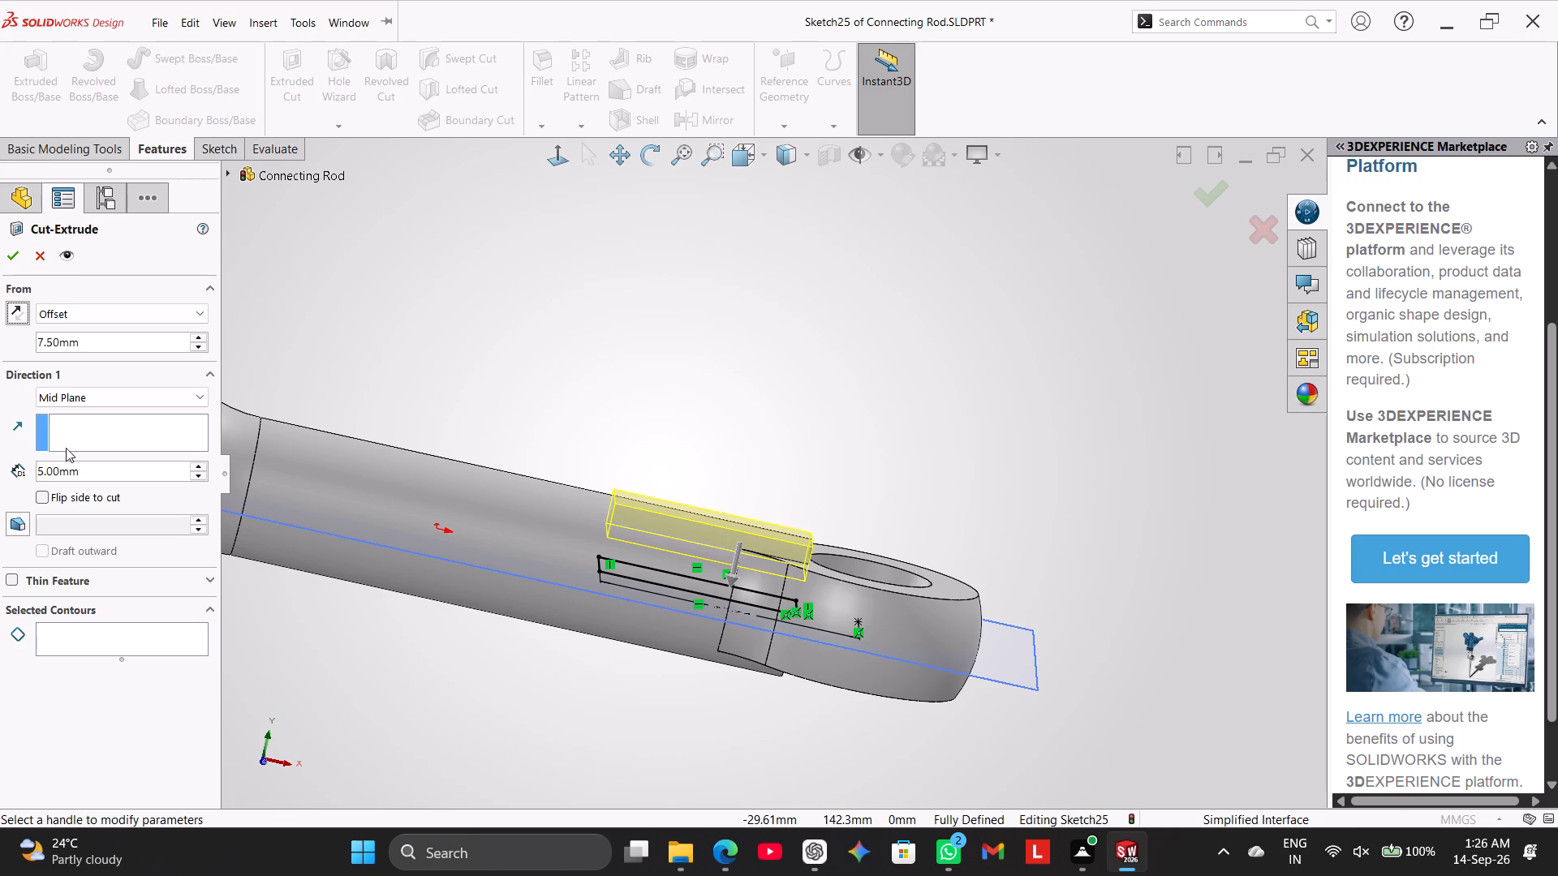
# Set the cut's end condition to Up To Next, reverse its direction to point outward, and create the cut.
pyautogui.click(92, 470)
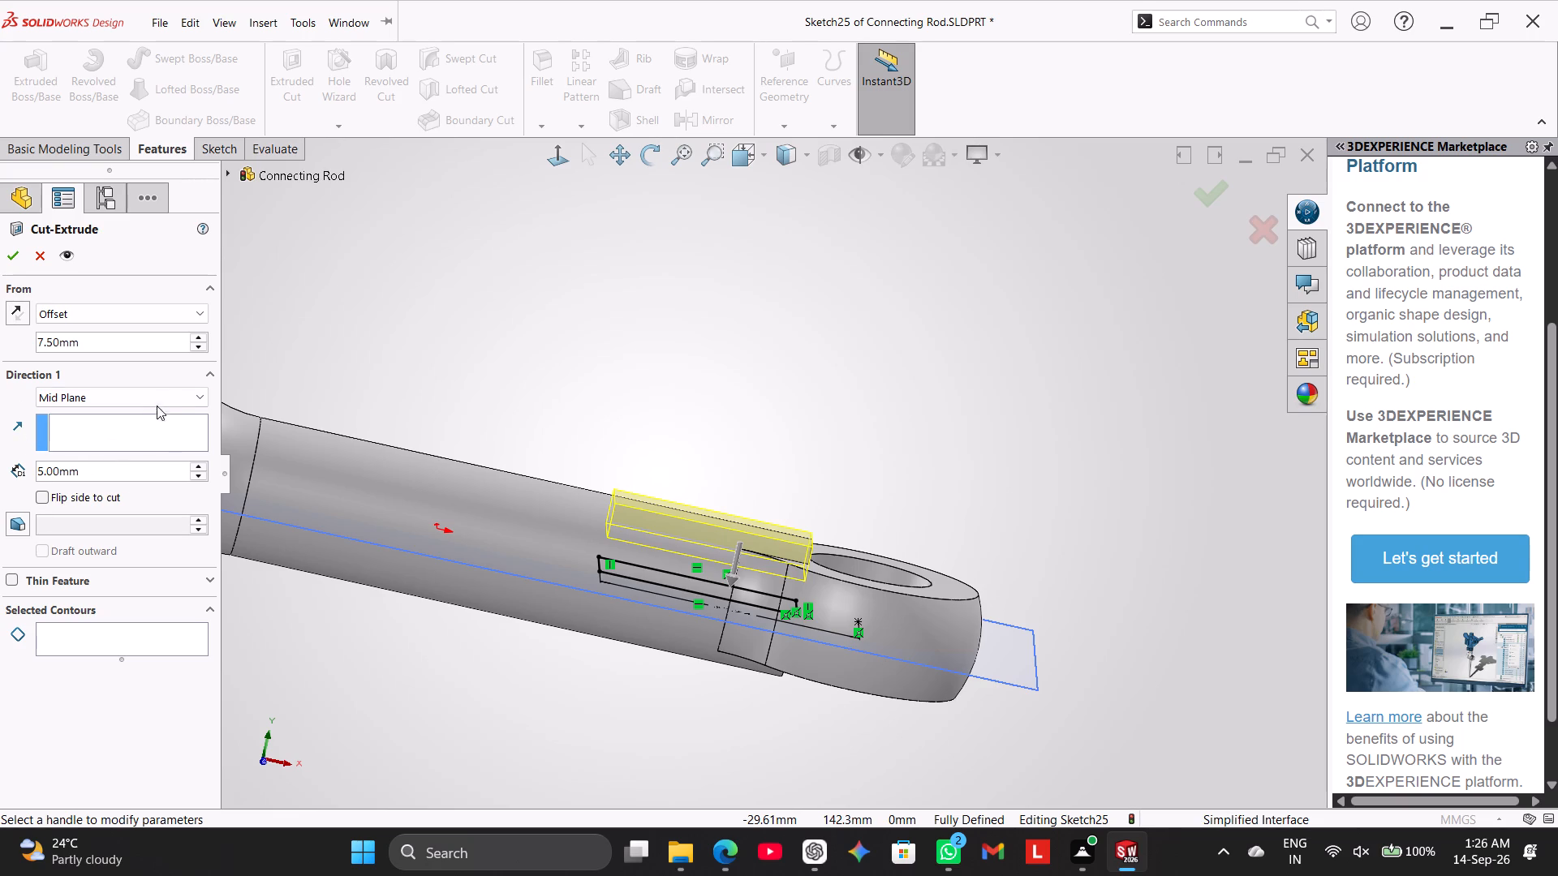
pyautogui.click(161, 393)
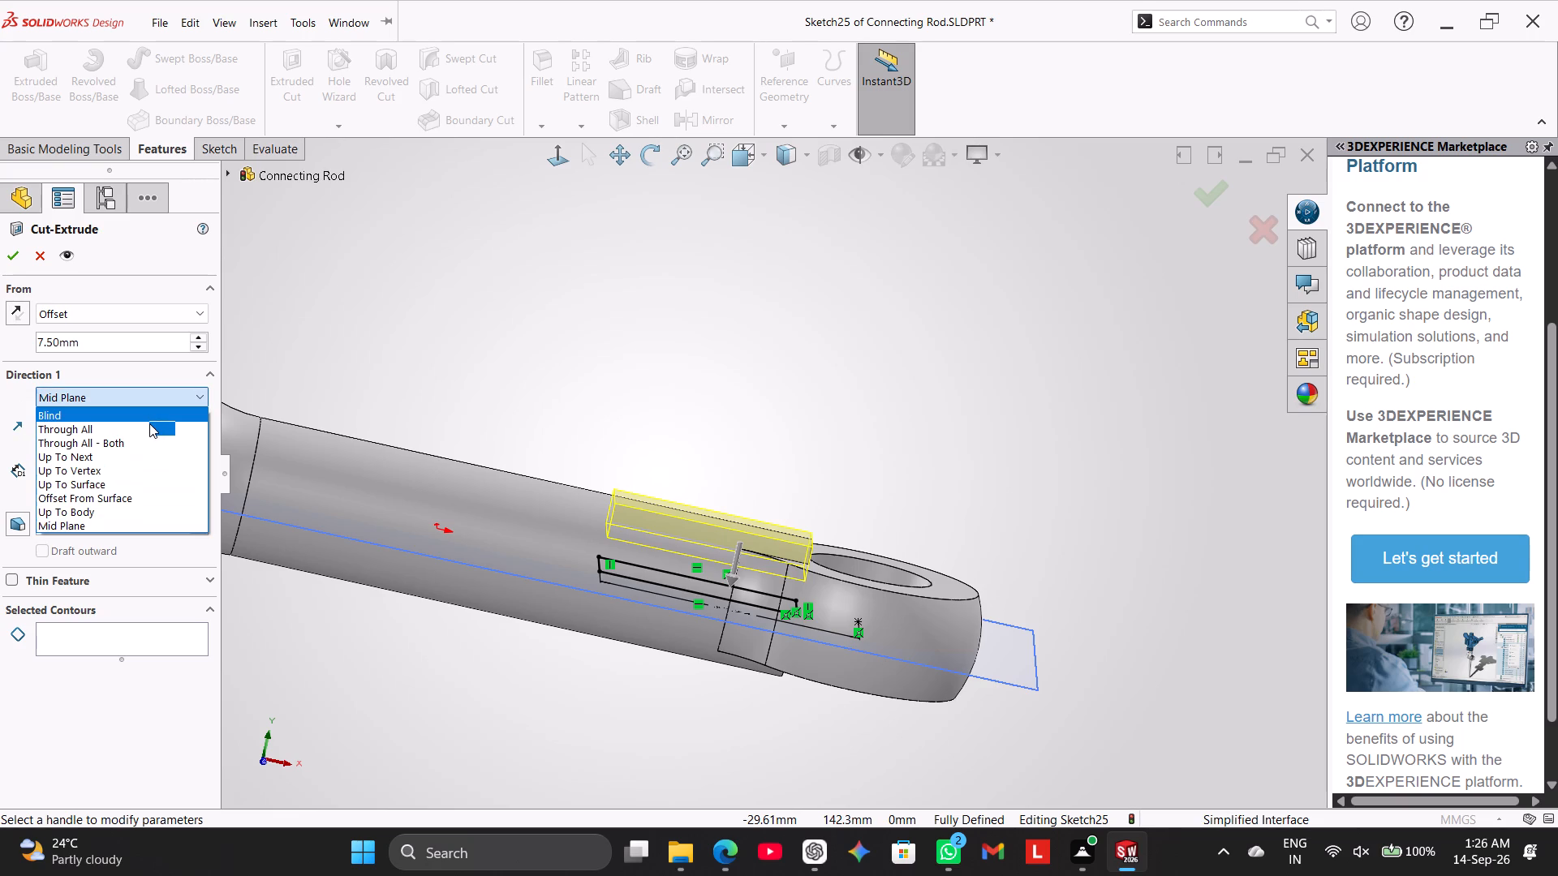
pyautogui.click(145, 450)
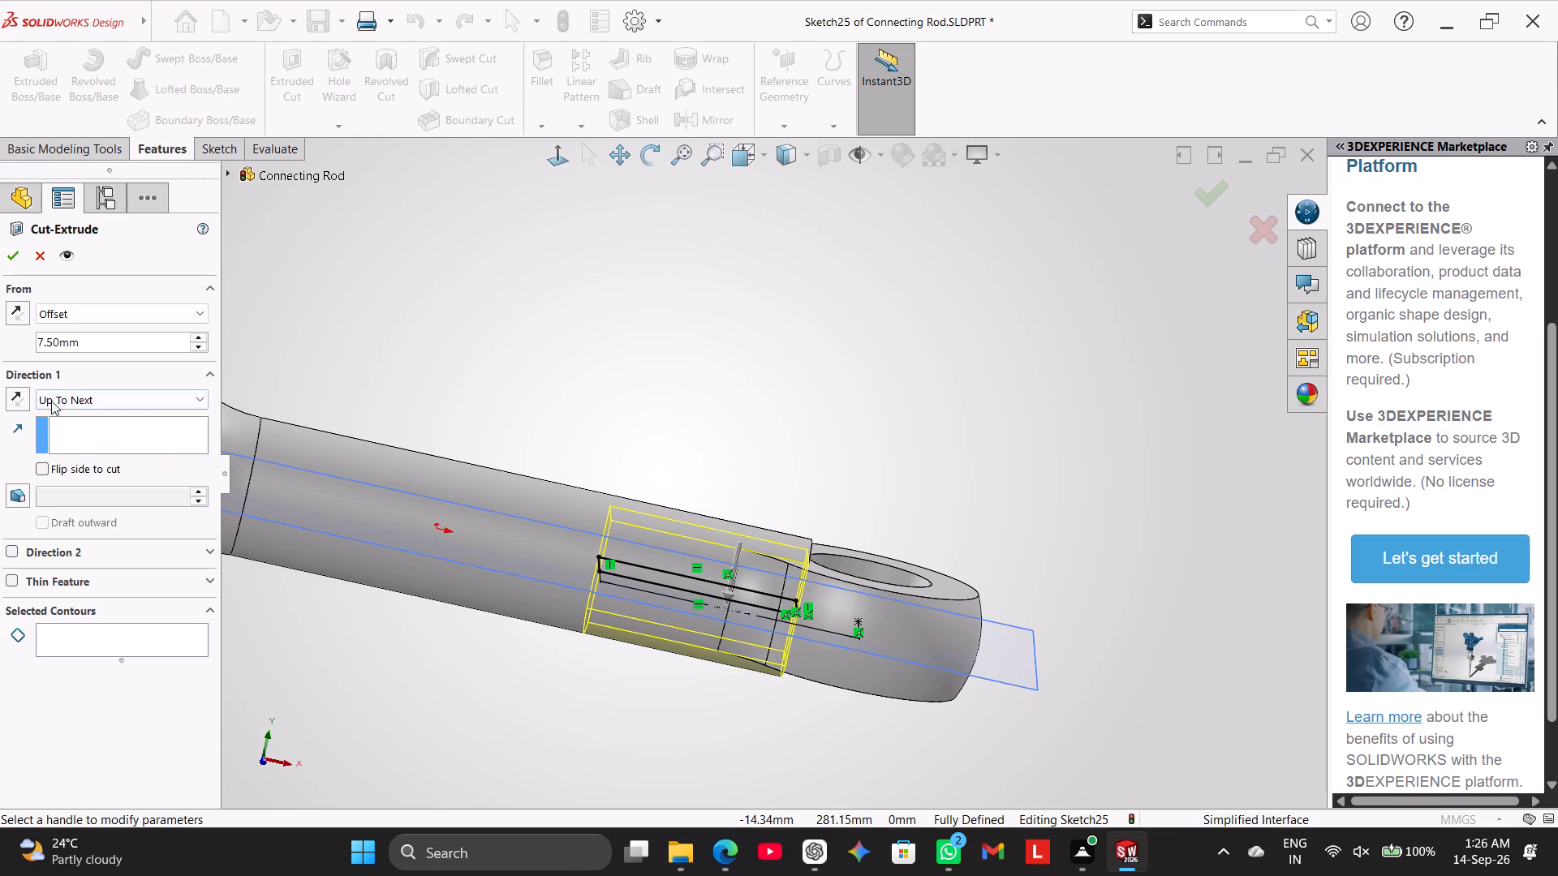
pyautogui.click(16, 394)
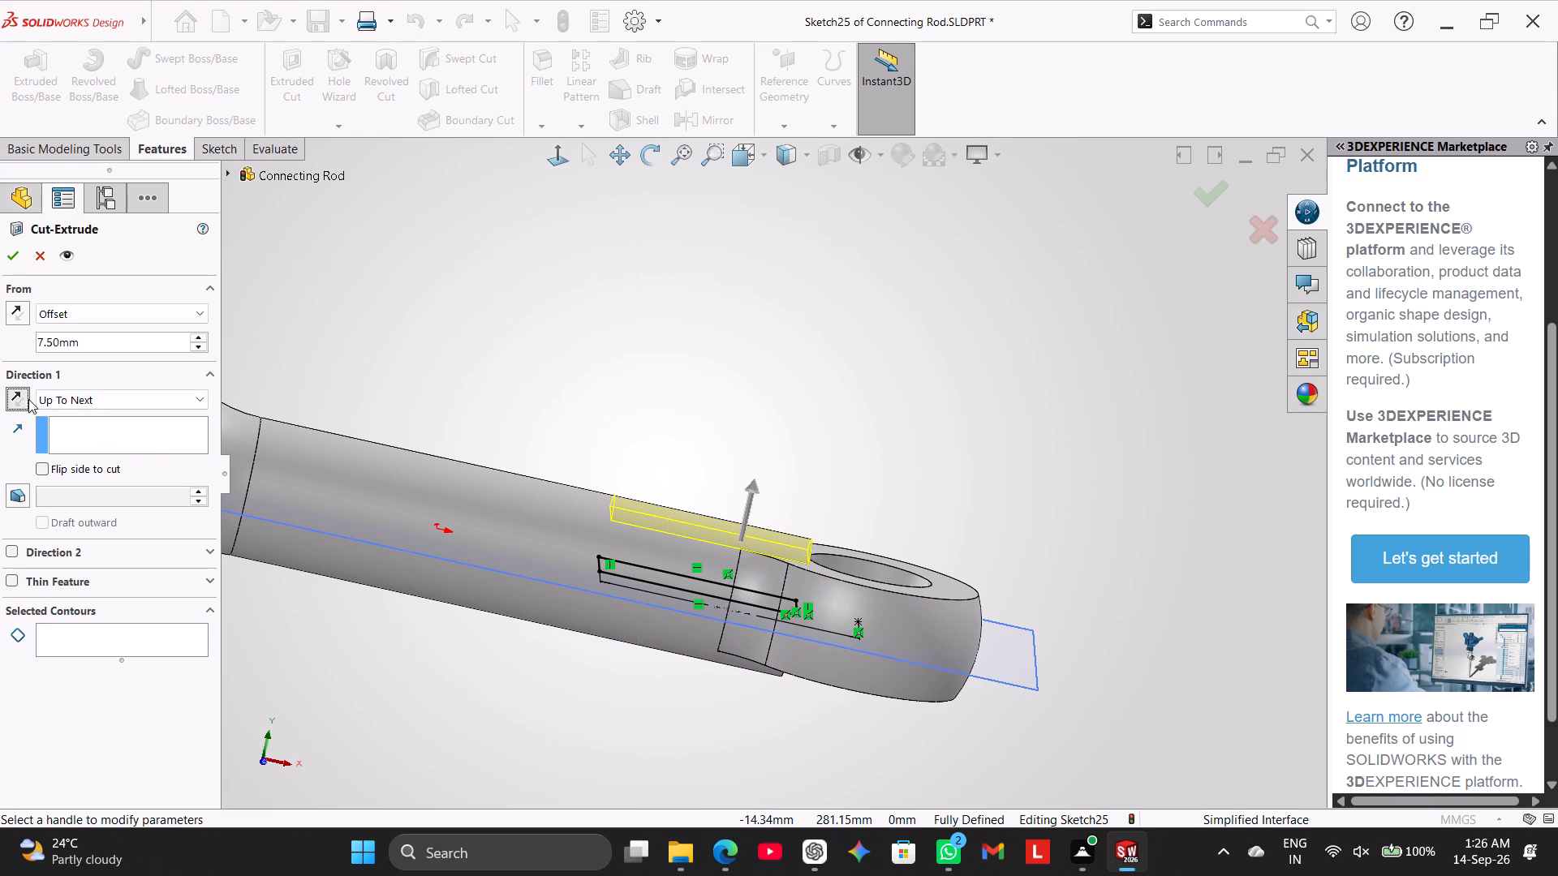
pyautogui.click(6, 264)
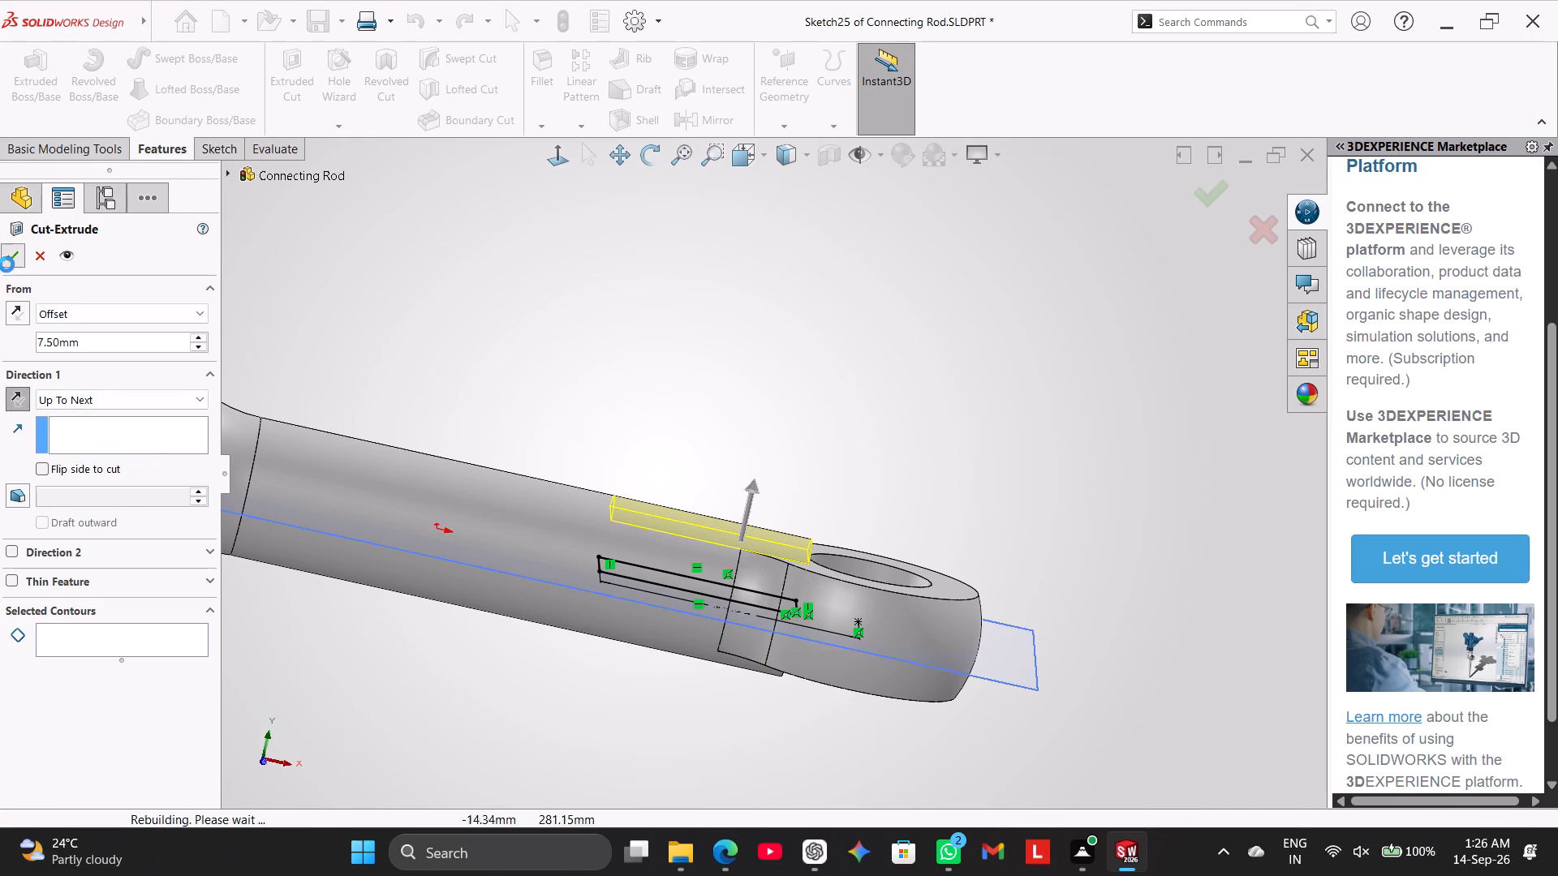
pyautogui.moveTo(662, 368); pyautogui.dragTo(587, 475, button='middle')
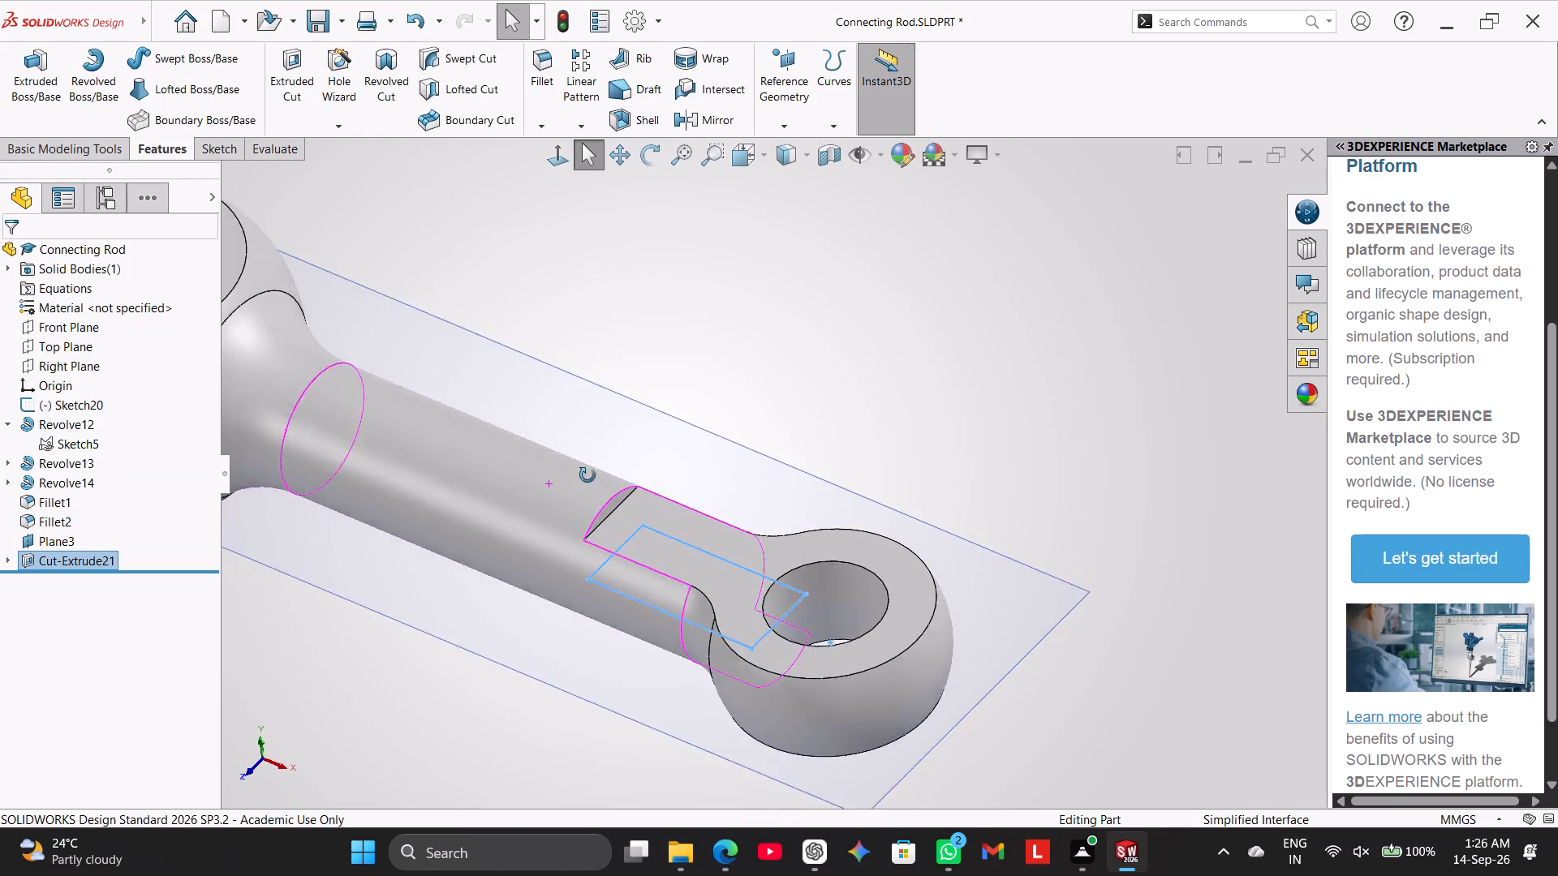
pyautogui.moveTo(587, 475); pyautogui.dragTo(570, 540, button='middle')
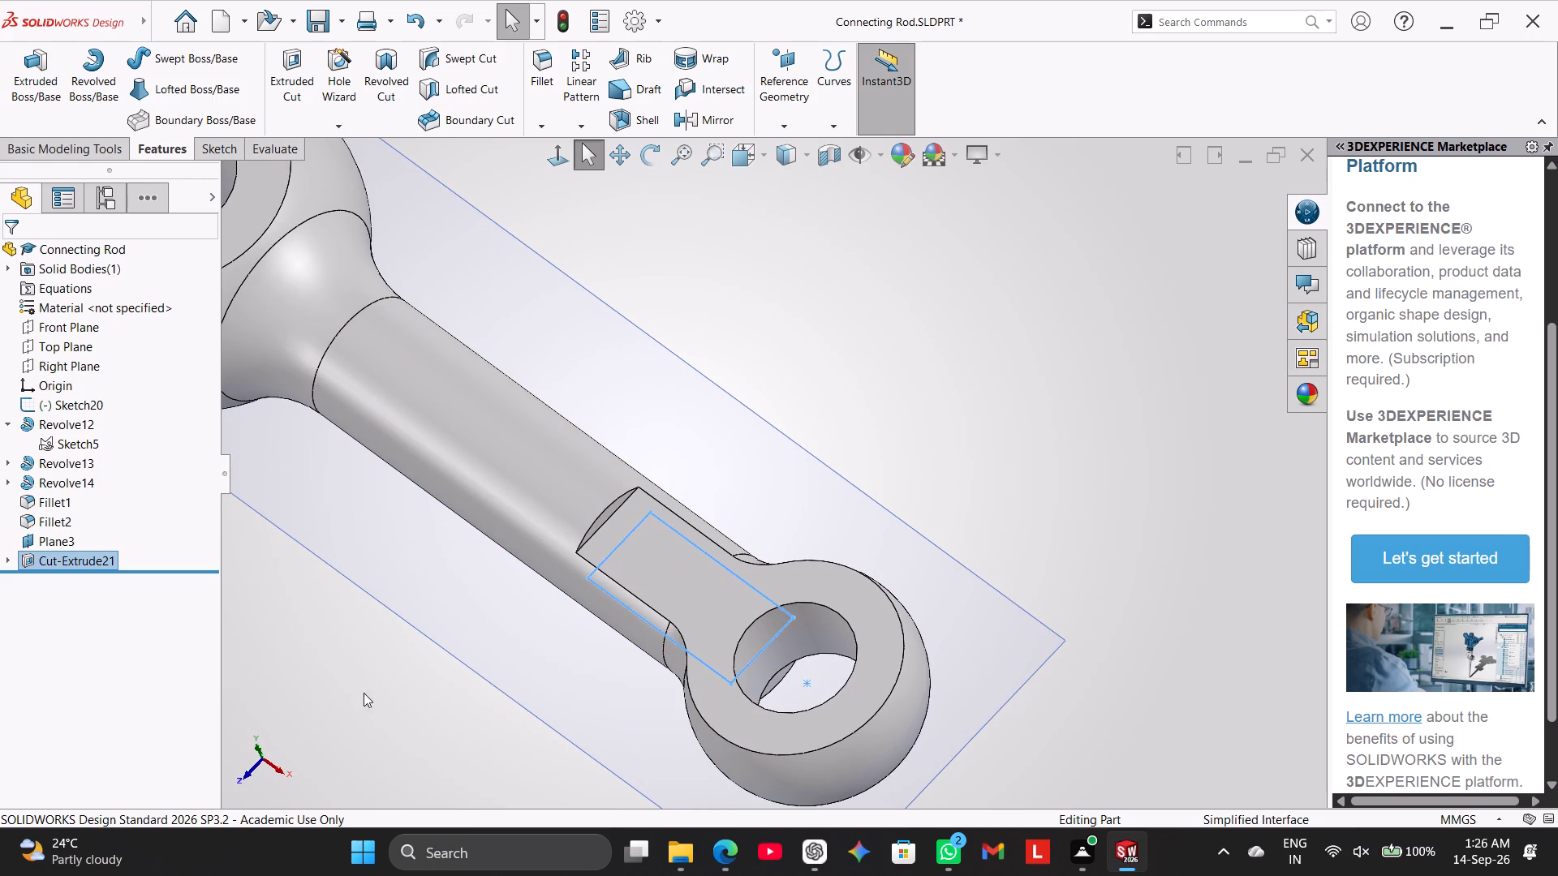
pyautogui.moveTo(380, 729); pyautogui.dragTo(468, 528, button='middle')
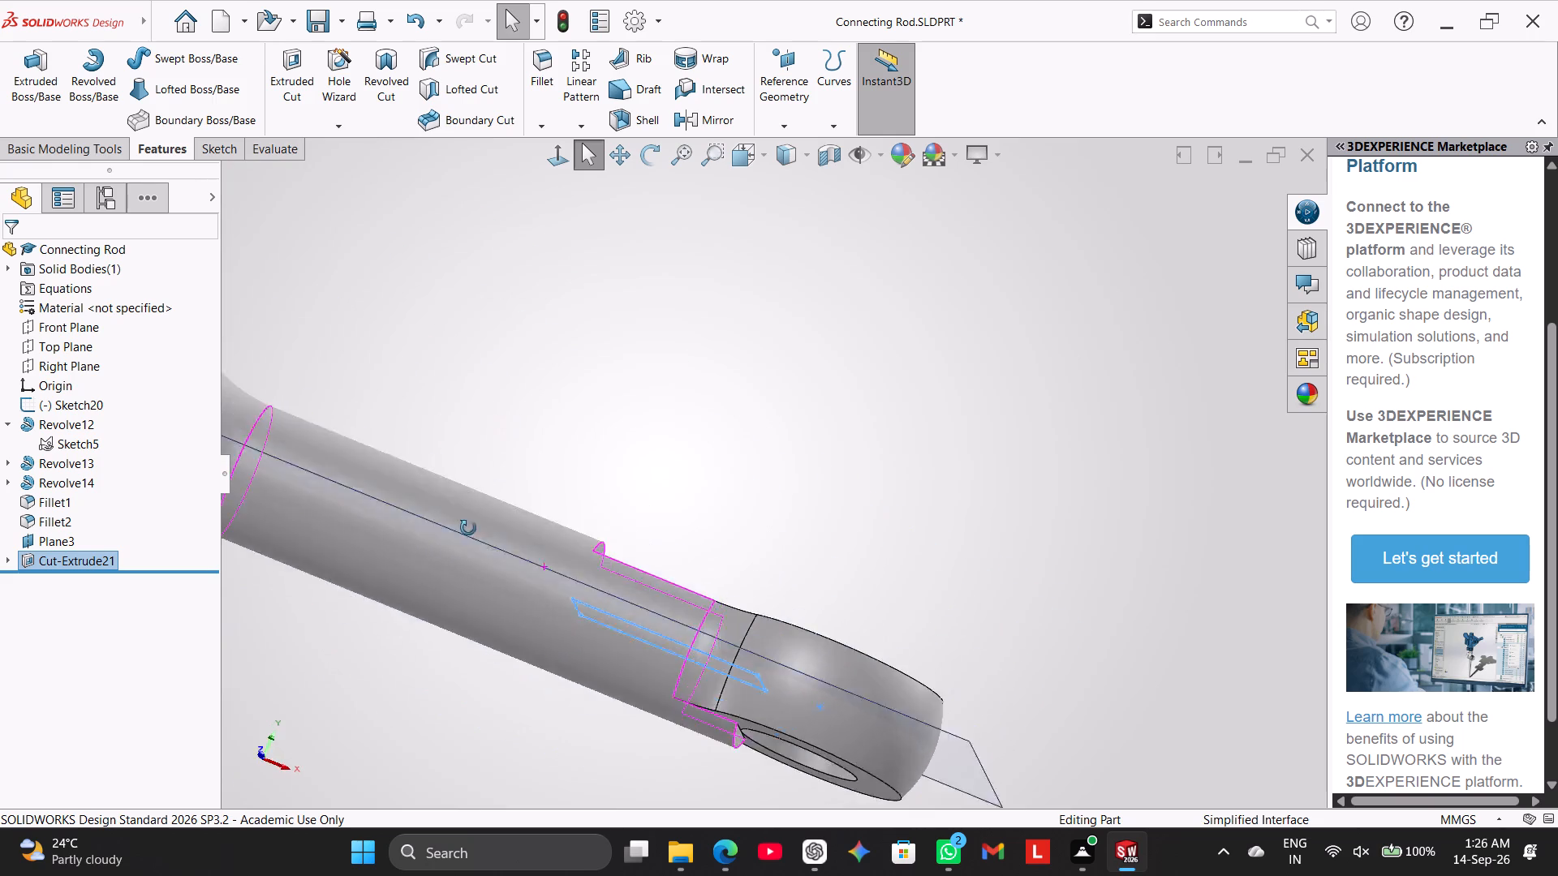
pyautogui.moveTo(468, 528); pyautogui.dragTo(435, 633, button='middle')
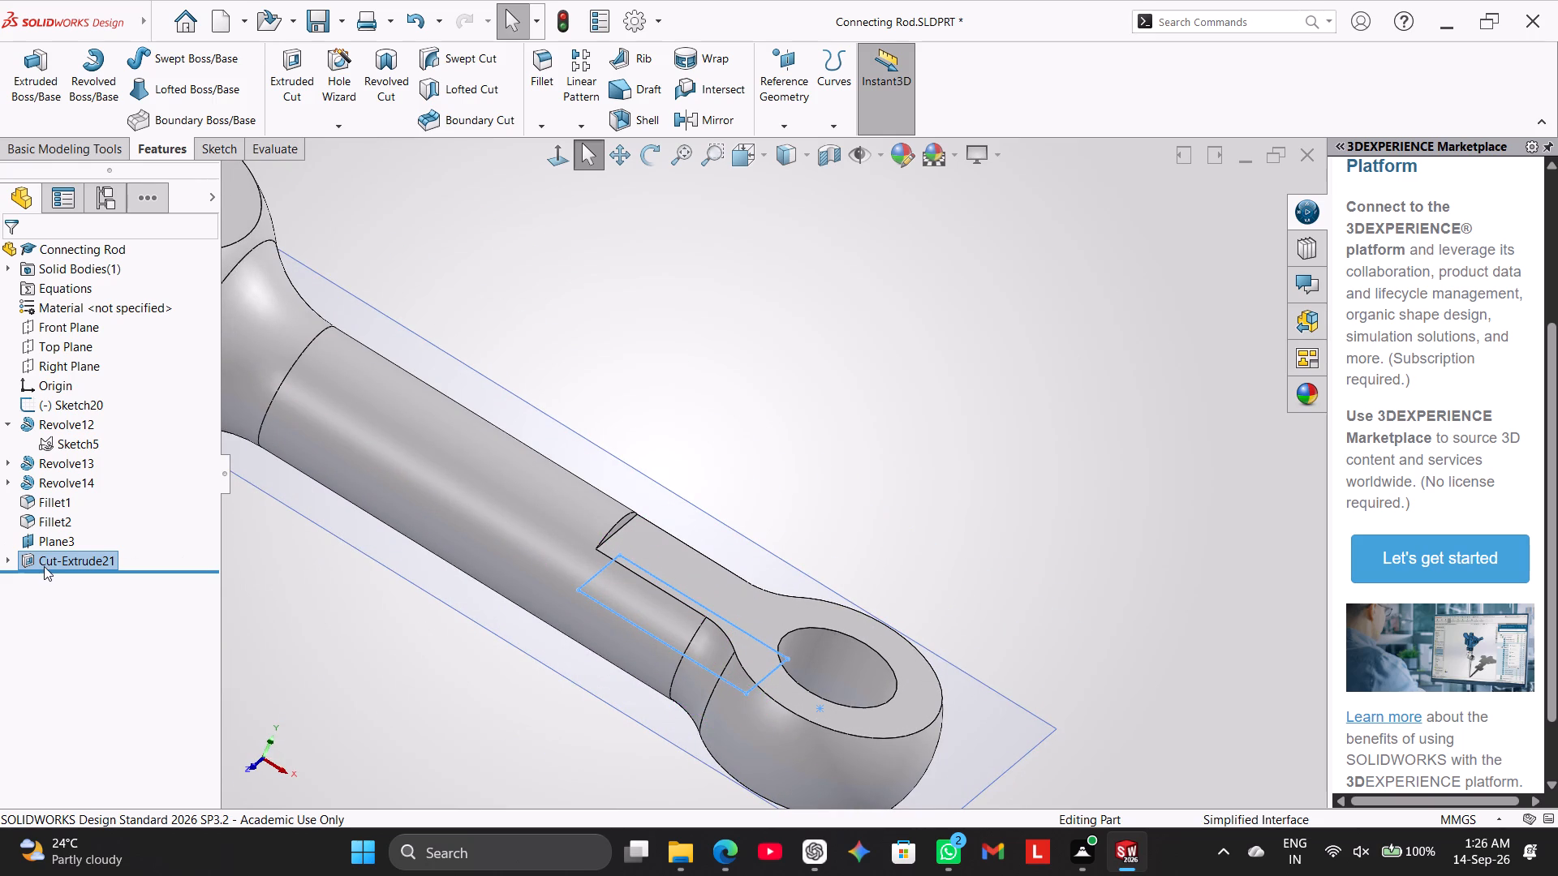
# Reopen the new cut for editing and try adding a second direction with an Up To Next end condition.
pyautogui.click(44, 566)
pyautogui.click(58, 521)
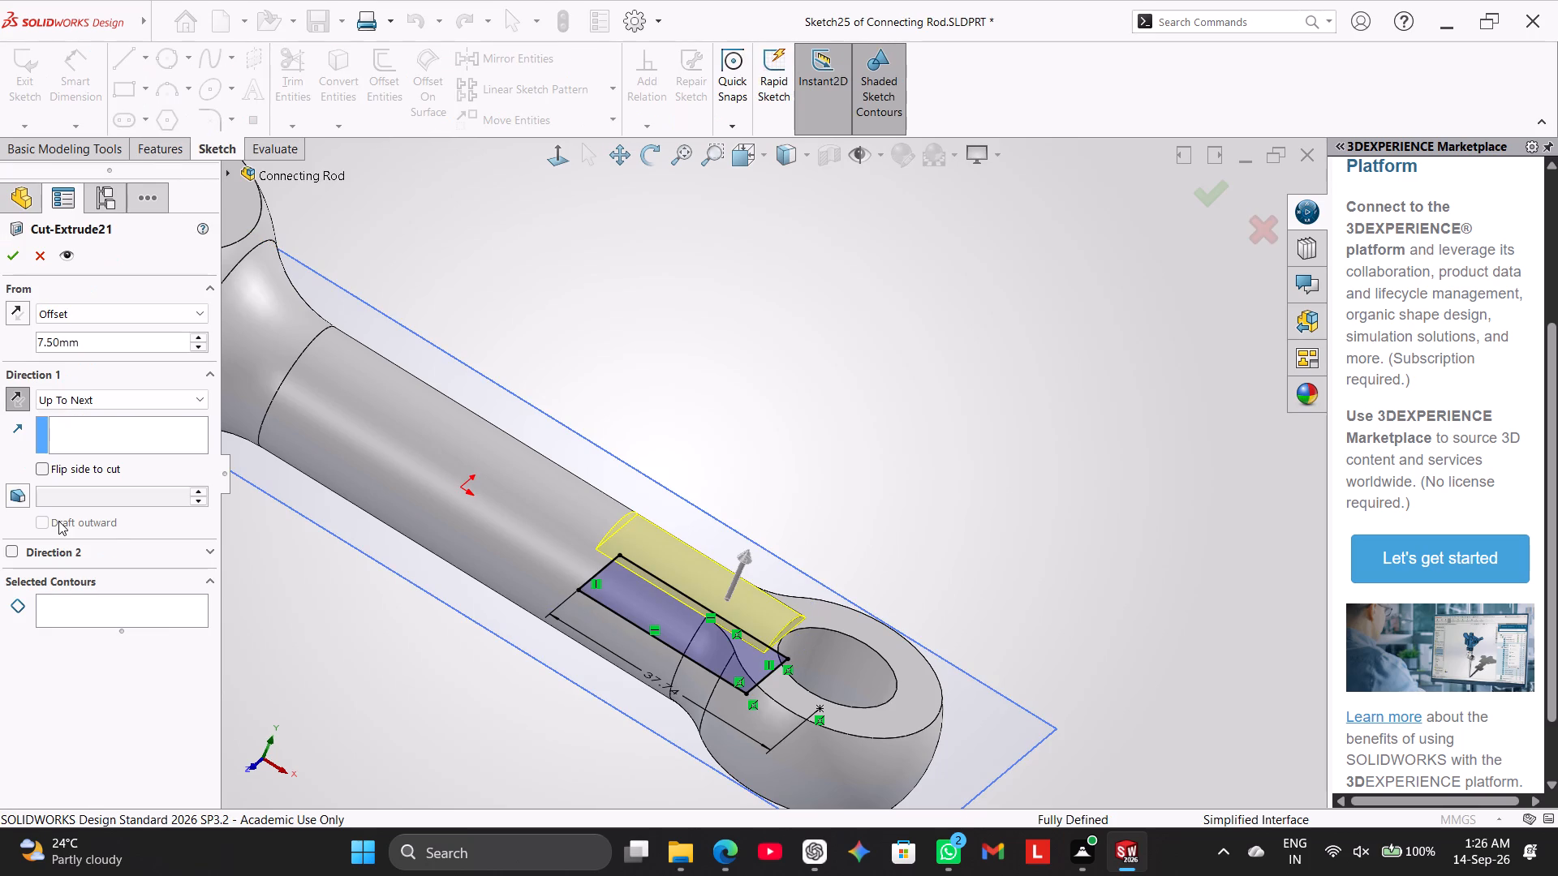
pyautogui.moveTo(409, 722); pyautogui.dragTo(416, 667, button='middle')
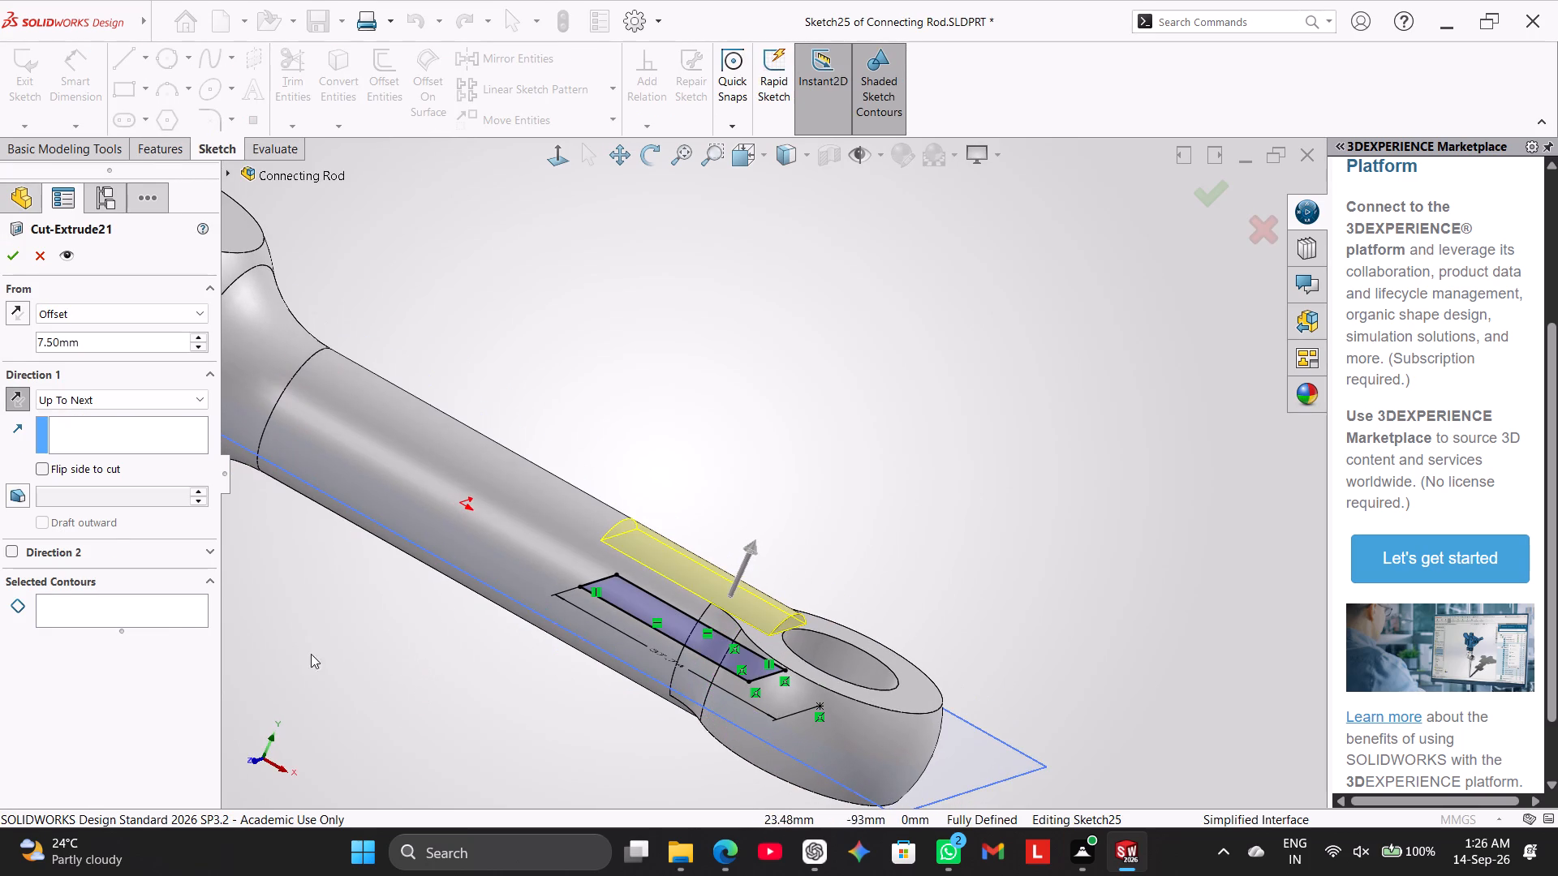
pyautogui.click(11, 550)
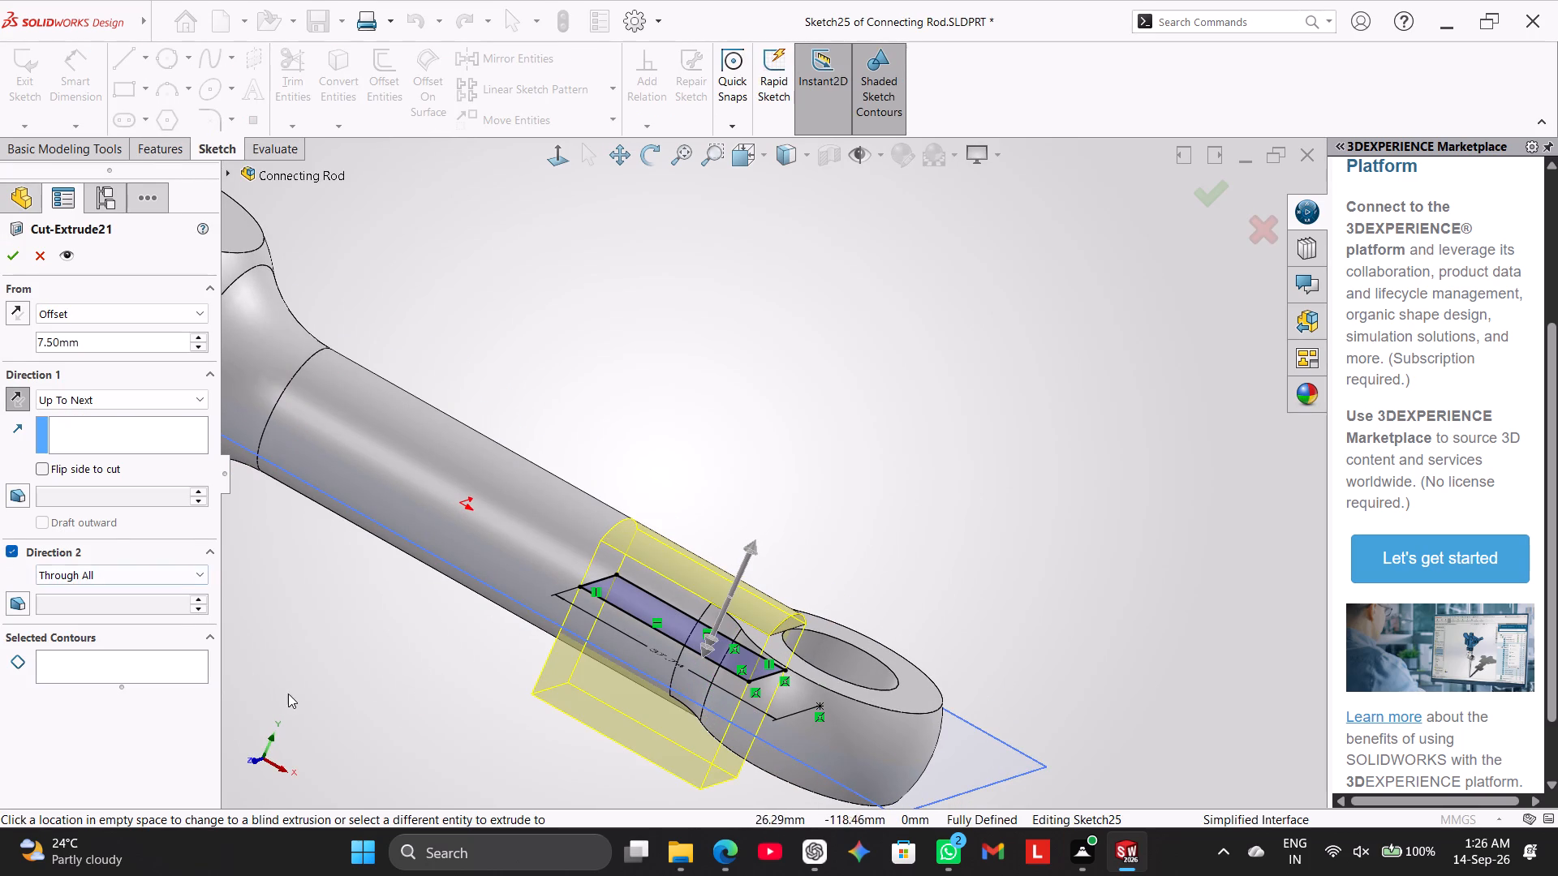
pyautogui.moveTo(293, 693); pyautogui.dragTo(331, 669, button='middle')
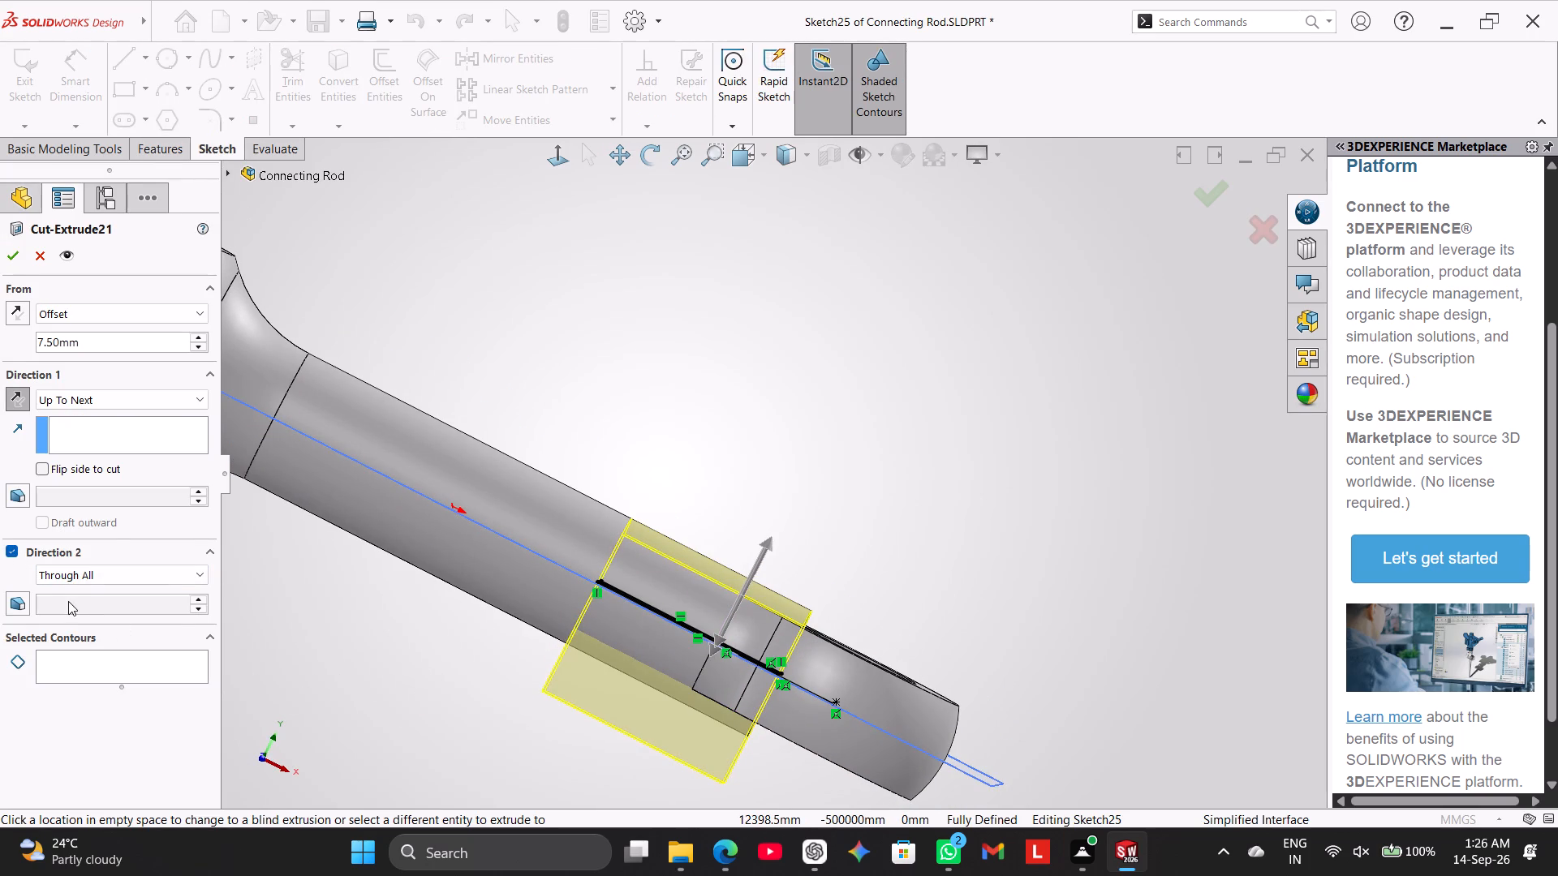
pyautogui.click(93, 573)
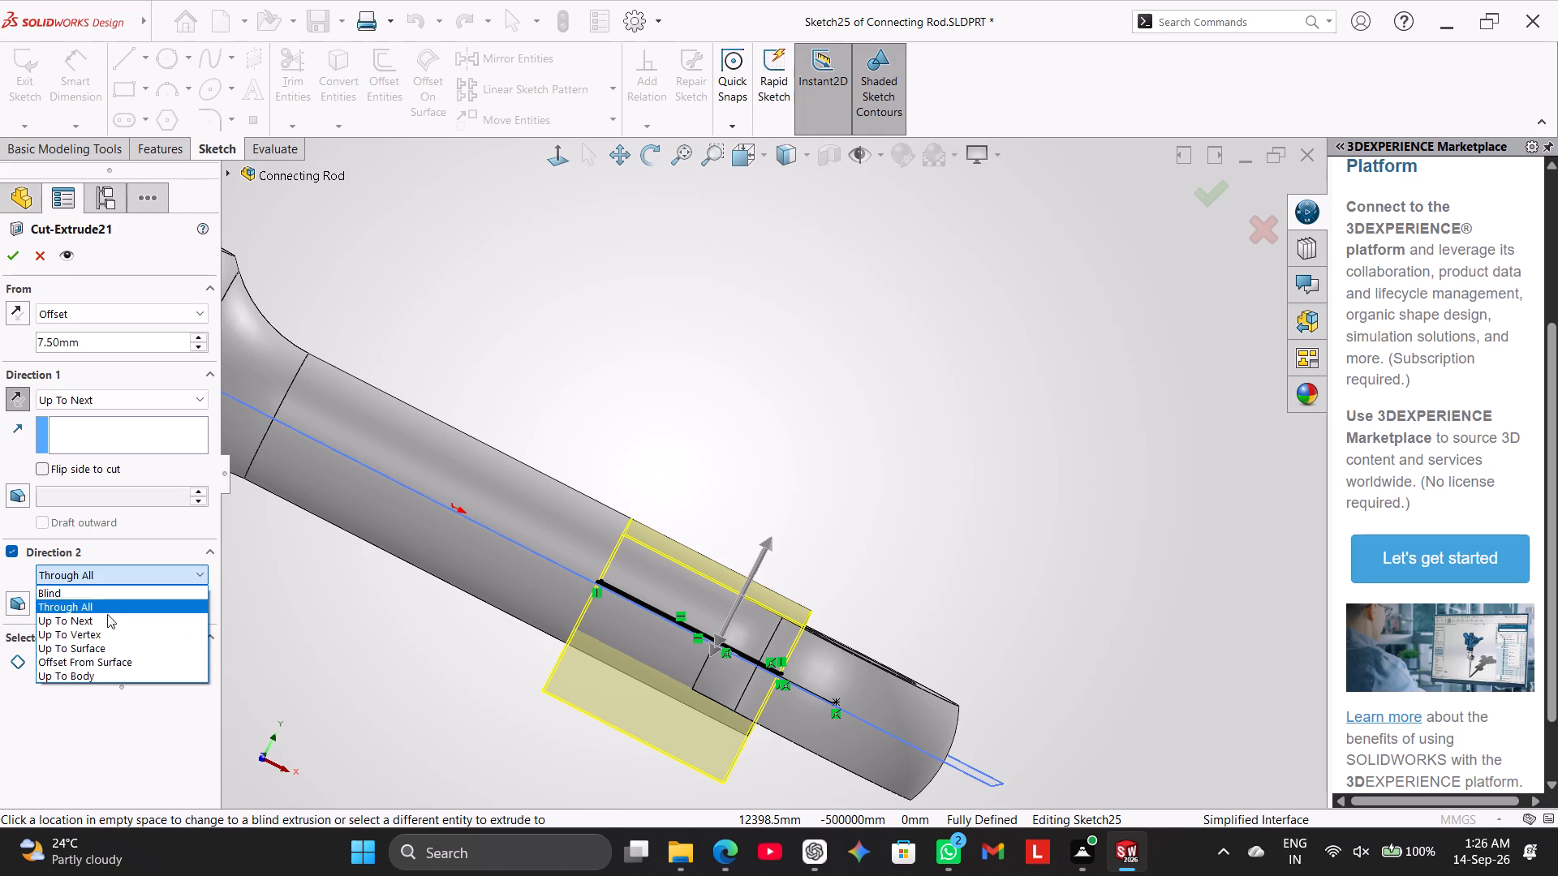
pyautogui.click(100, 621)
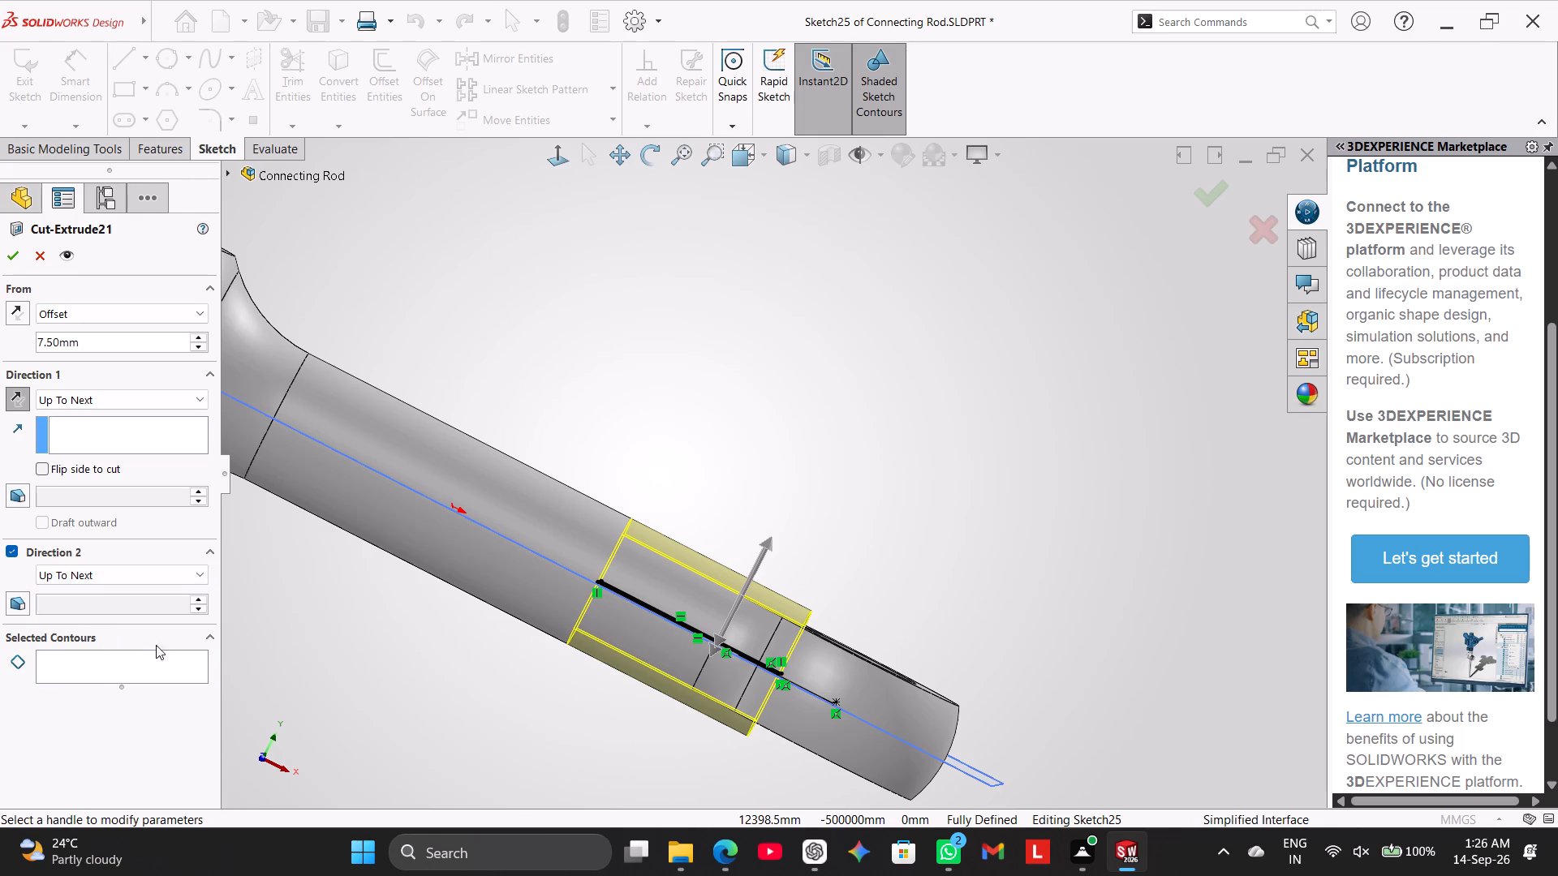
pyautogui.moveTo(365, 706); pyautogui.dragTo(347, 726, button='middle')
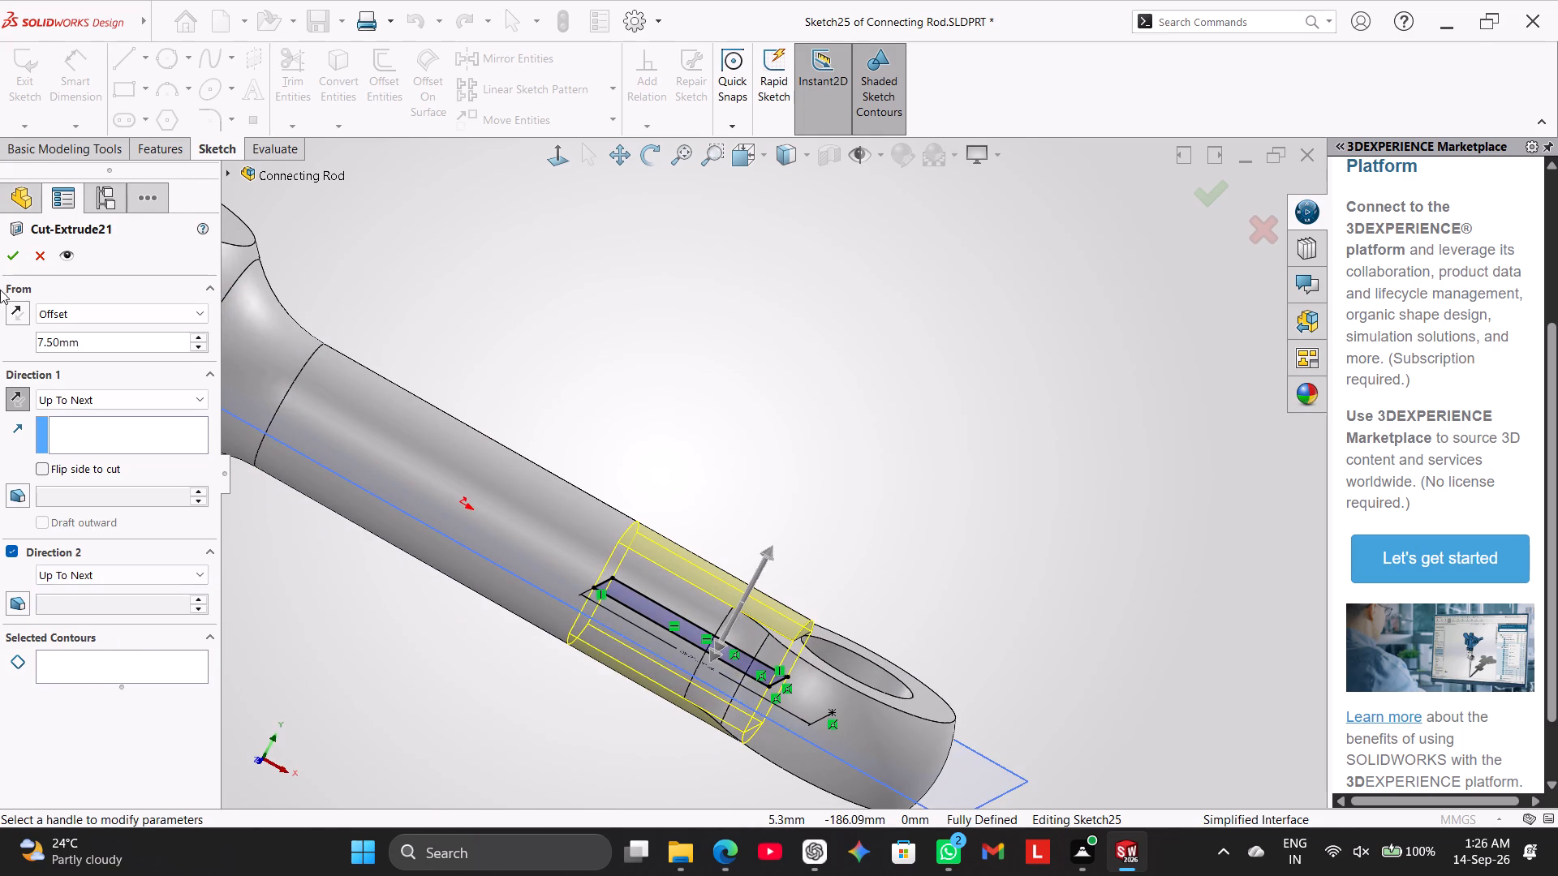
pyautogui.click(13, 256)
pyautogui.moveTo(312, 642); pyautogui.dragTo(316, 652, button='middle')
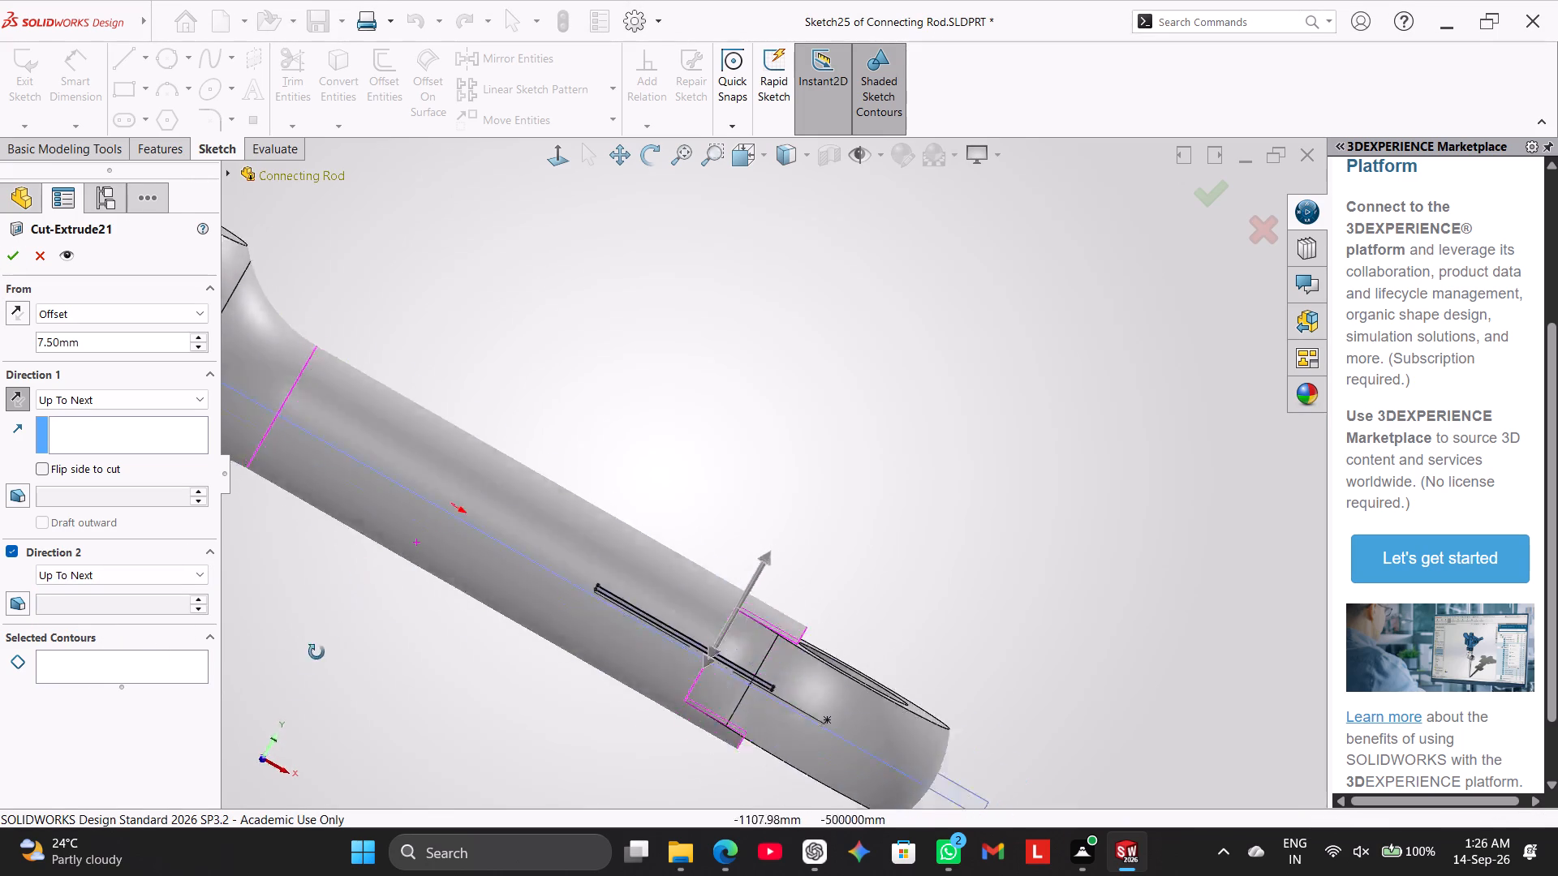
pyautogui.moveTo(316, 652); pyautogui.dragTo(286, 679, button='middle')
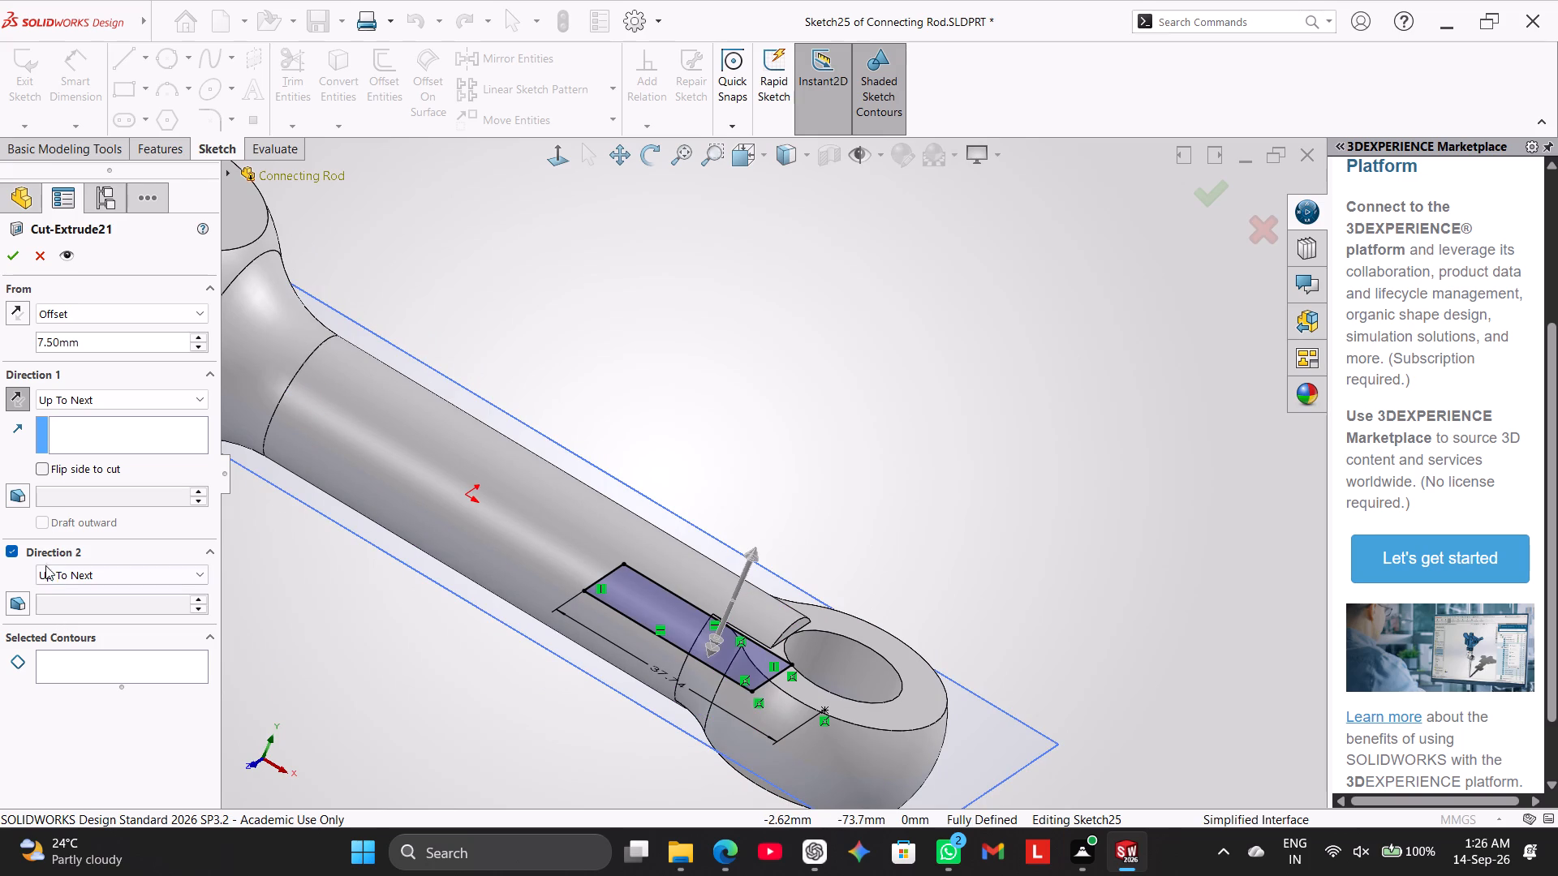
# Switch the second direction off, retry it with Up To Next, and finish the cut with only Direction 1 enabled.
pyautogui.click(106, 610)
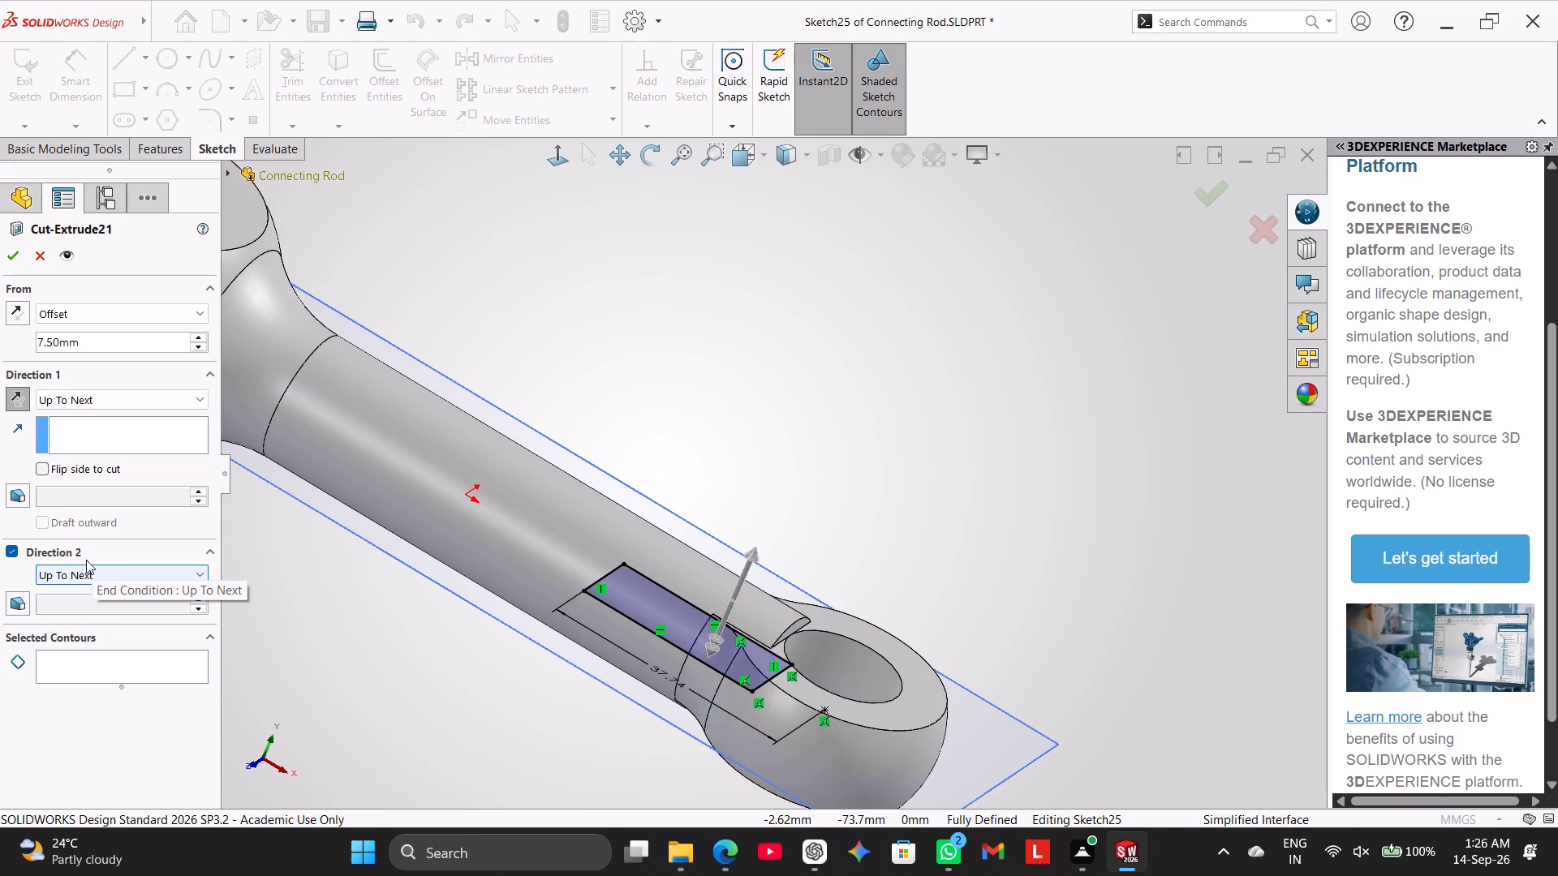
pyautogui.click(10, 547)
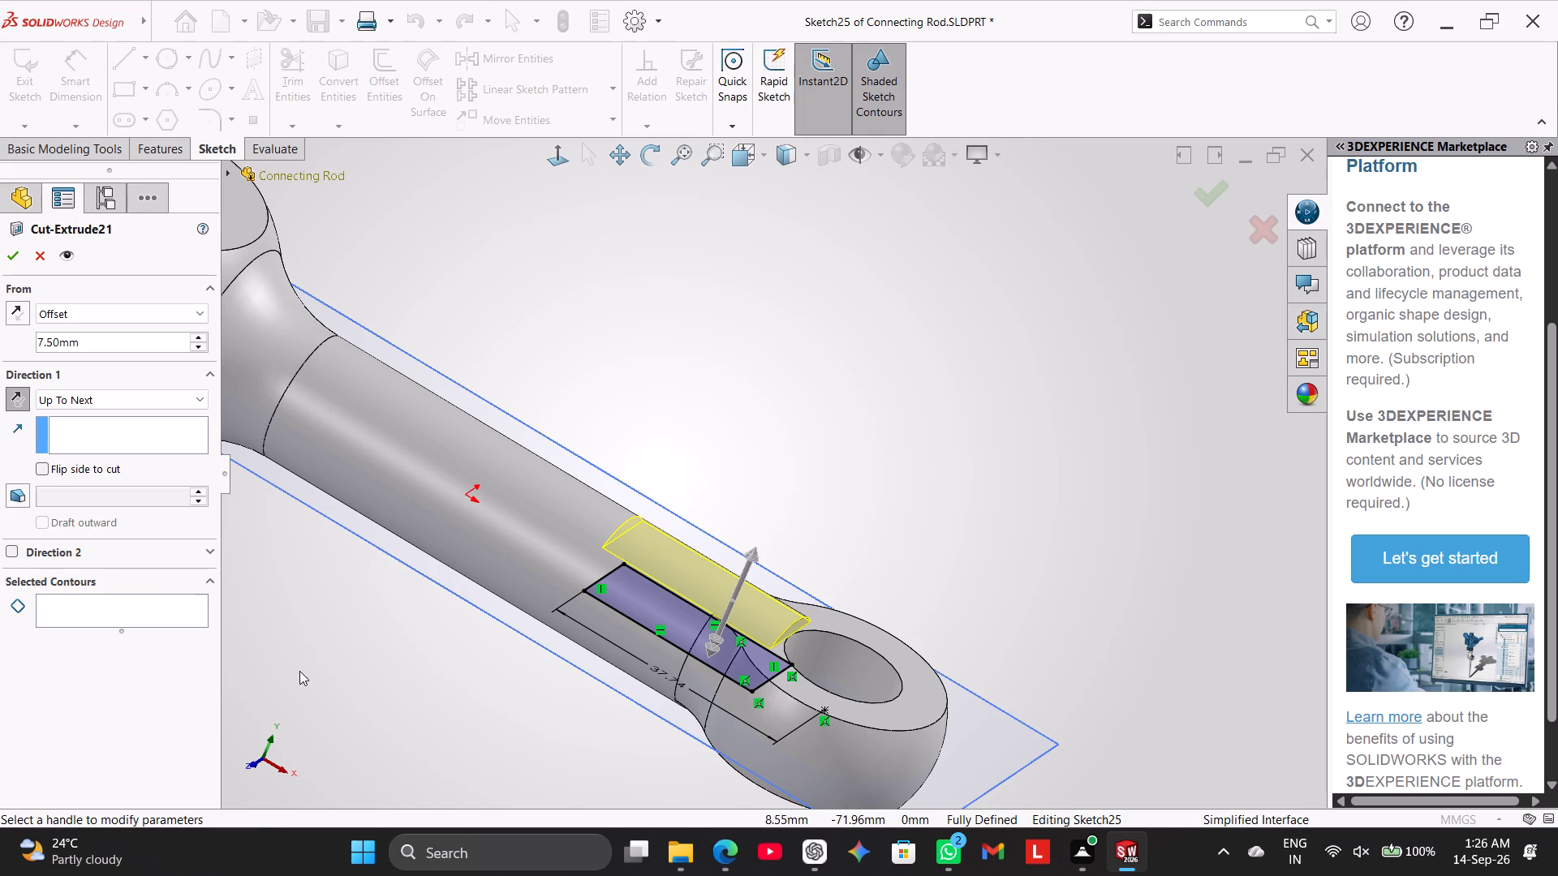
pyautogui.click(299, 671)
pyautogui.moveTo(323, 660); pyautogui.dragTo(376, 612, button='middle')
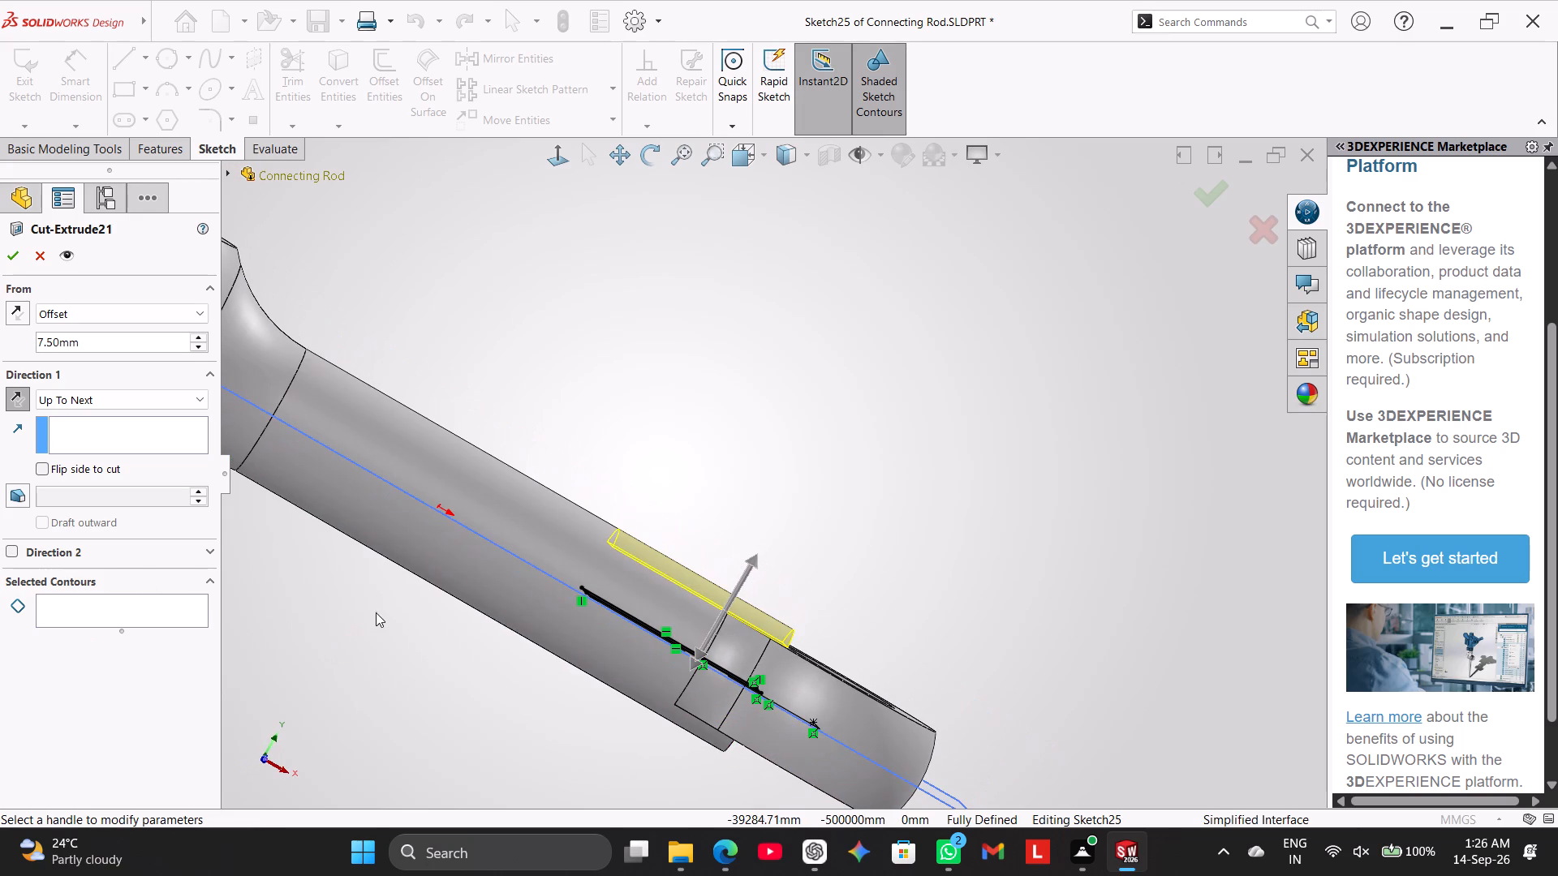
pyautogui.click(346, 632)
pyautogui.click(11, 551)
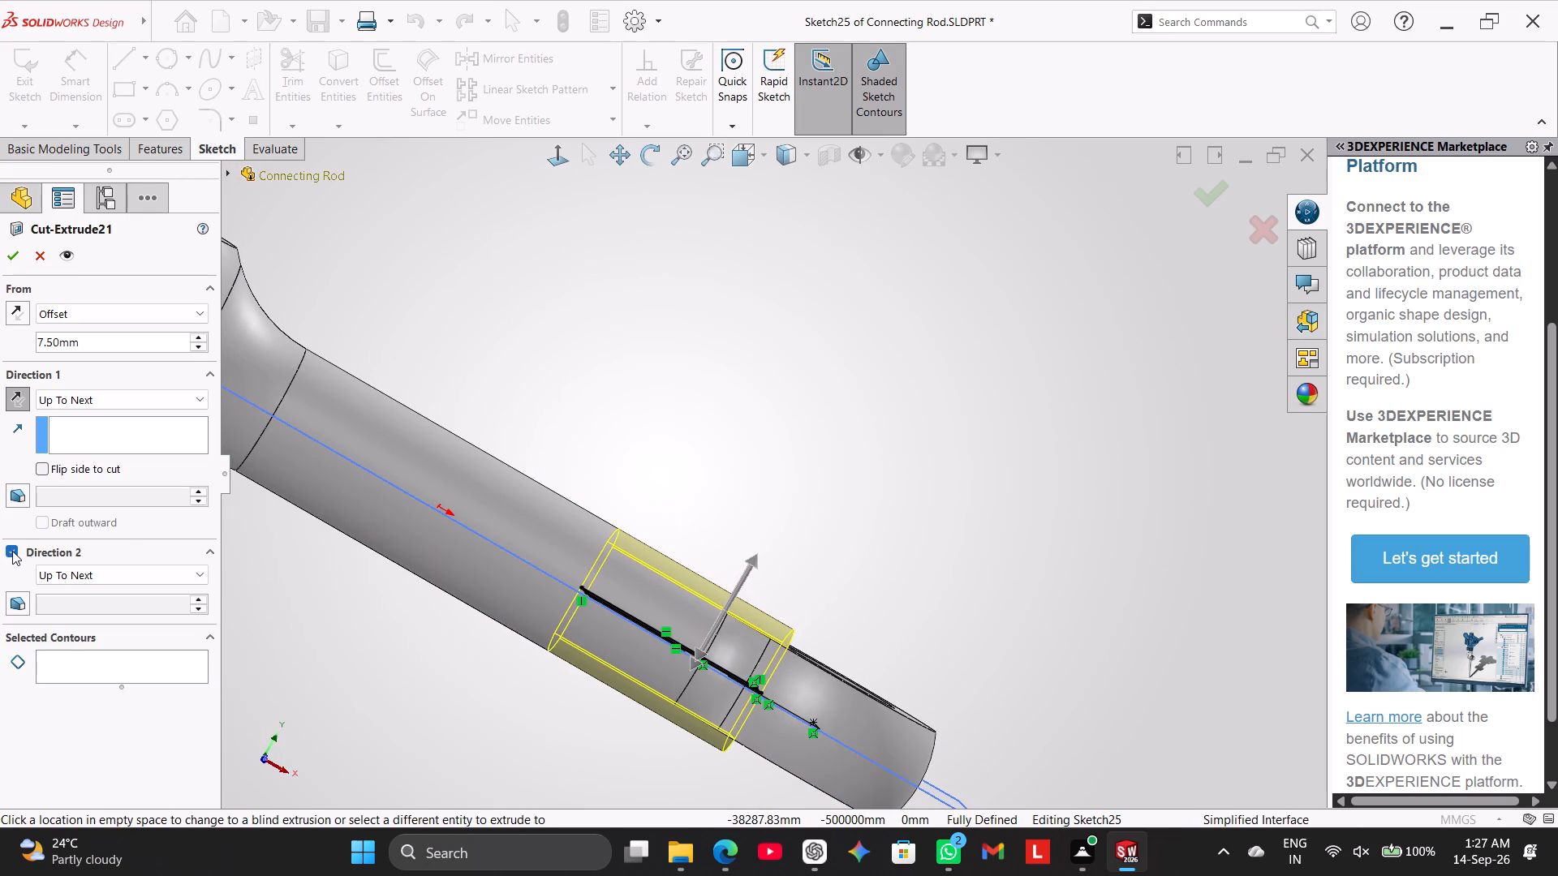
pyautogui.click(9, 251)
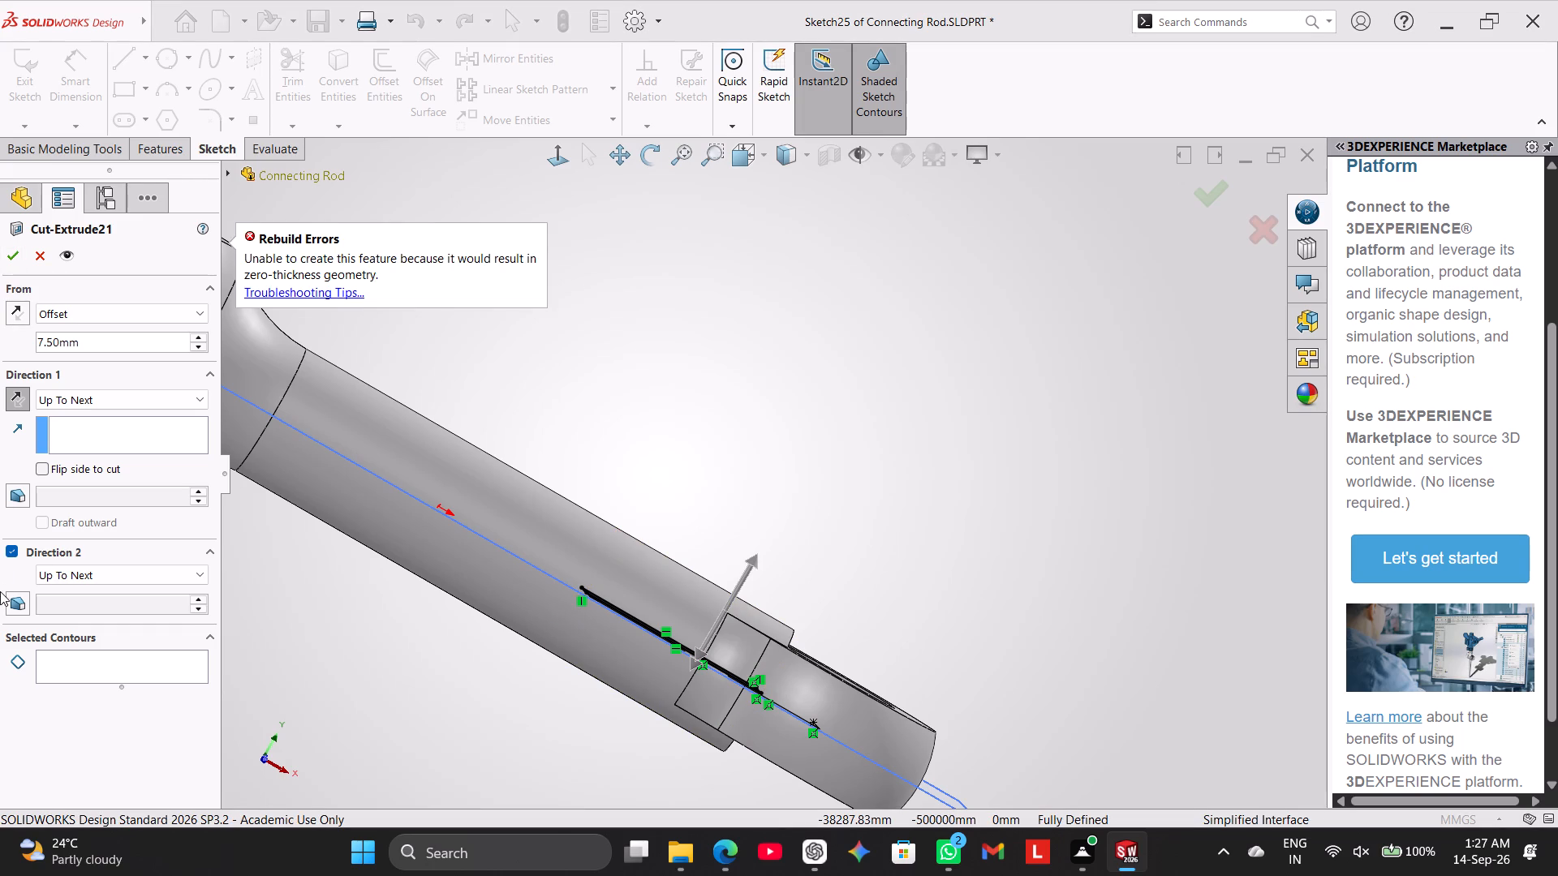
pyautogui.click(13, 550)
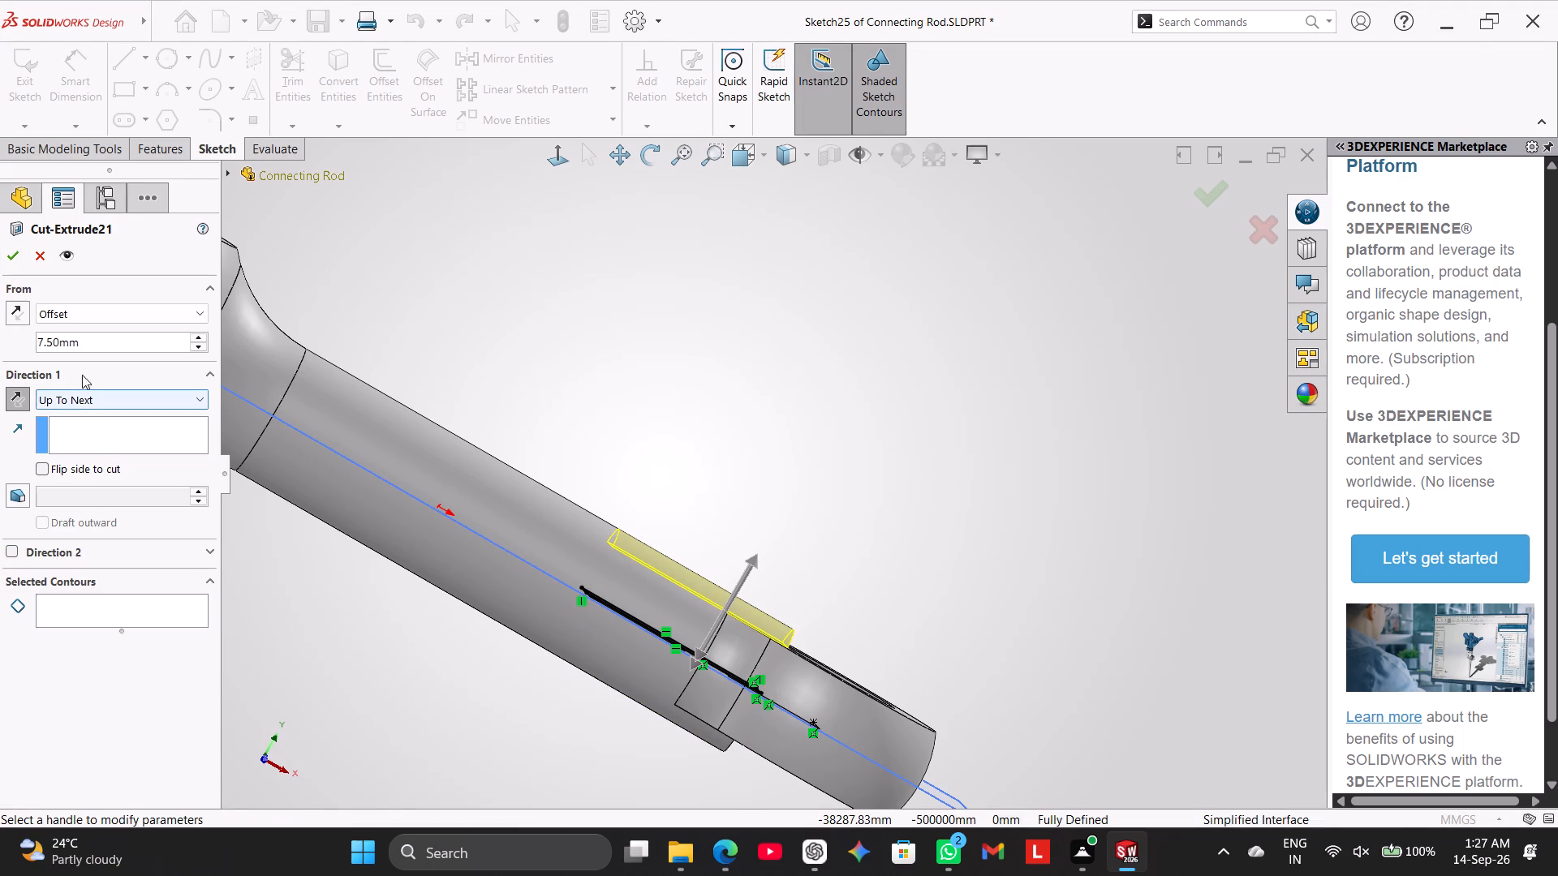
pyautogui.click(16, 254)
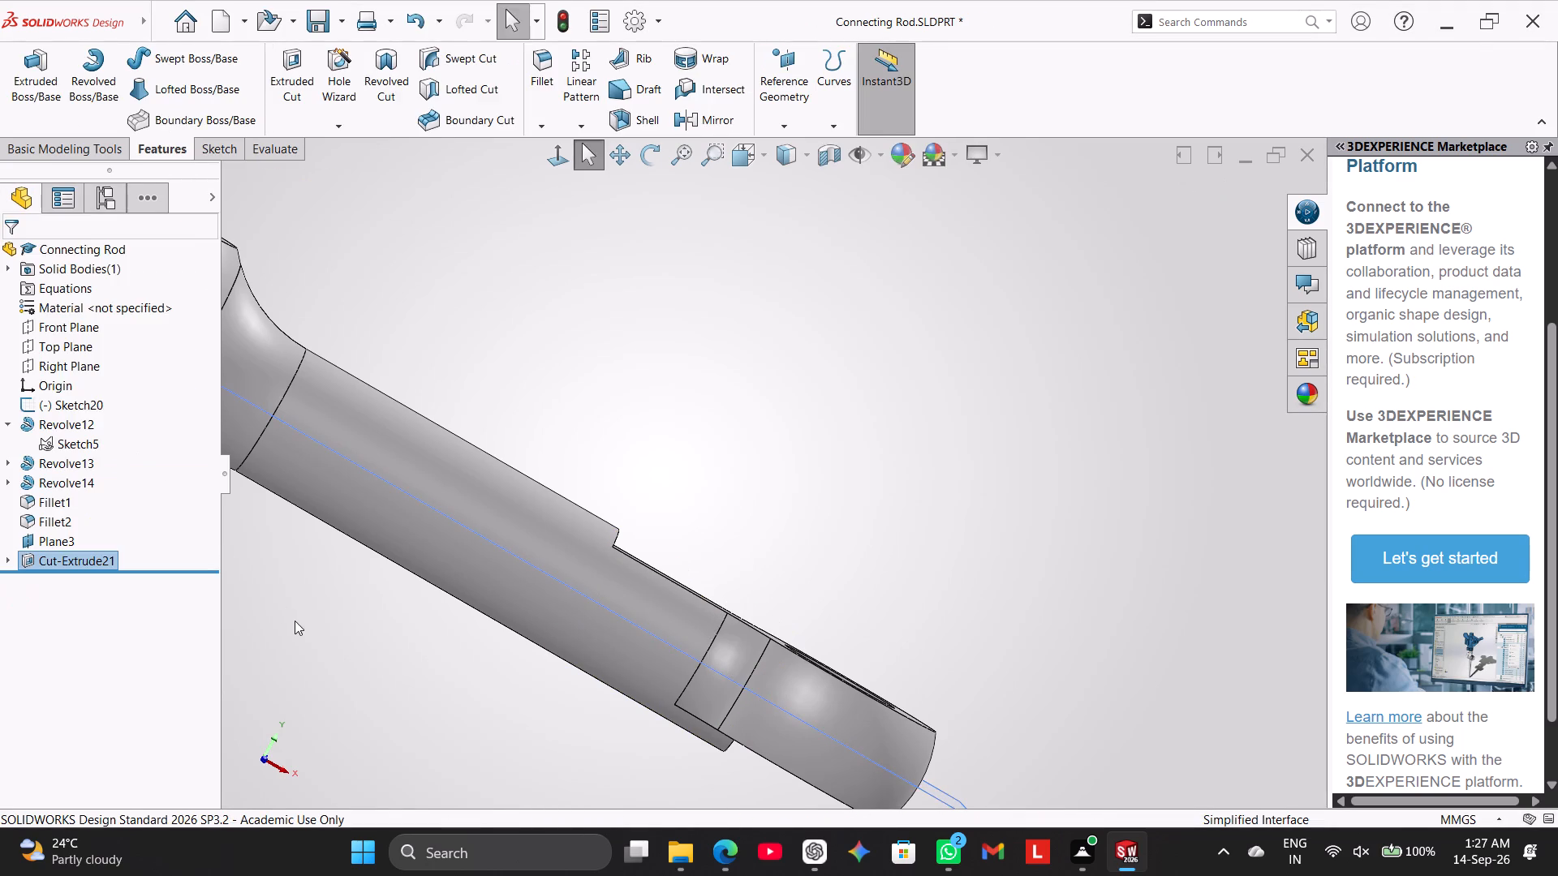
# Mirror the shank cut beside the small eye about the Top Plane.
pyautogui.moveTo(316, 624); pyautogui.dragTo(310, 665, button='middle')
pyautogui.moveTo(362, 676); pyautogui.dragTo(486, 524, button='right')
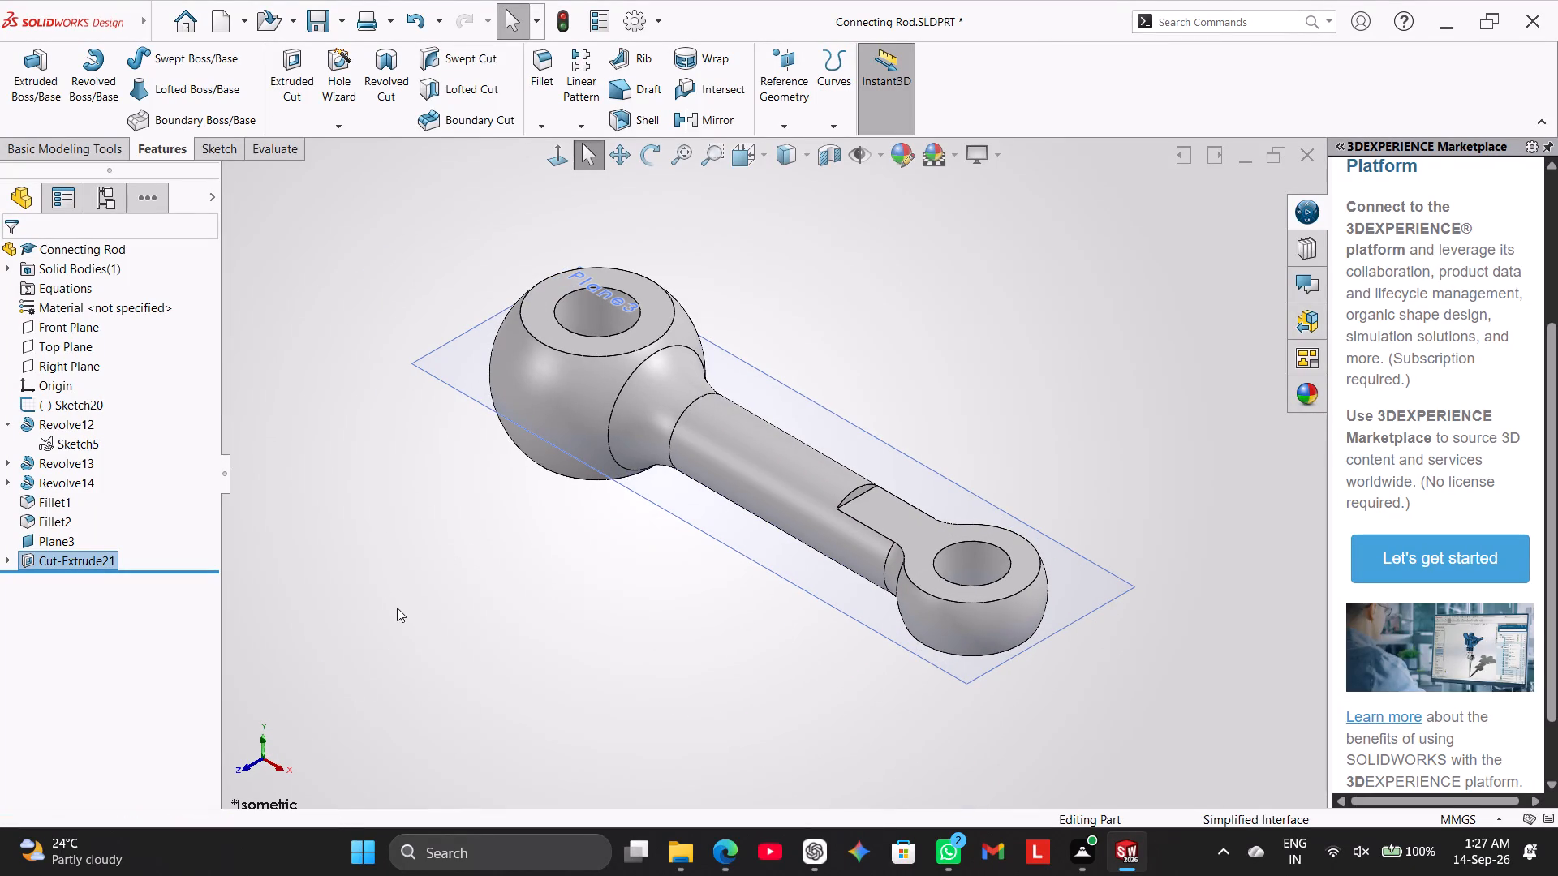
pyautogui.moveTo(402, 604); pyautogui.dragTo(433, 565, button='middle')
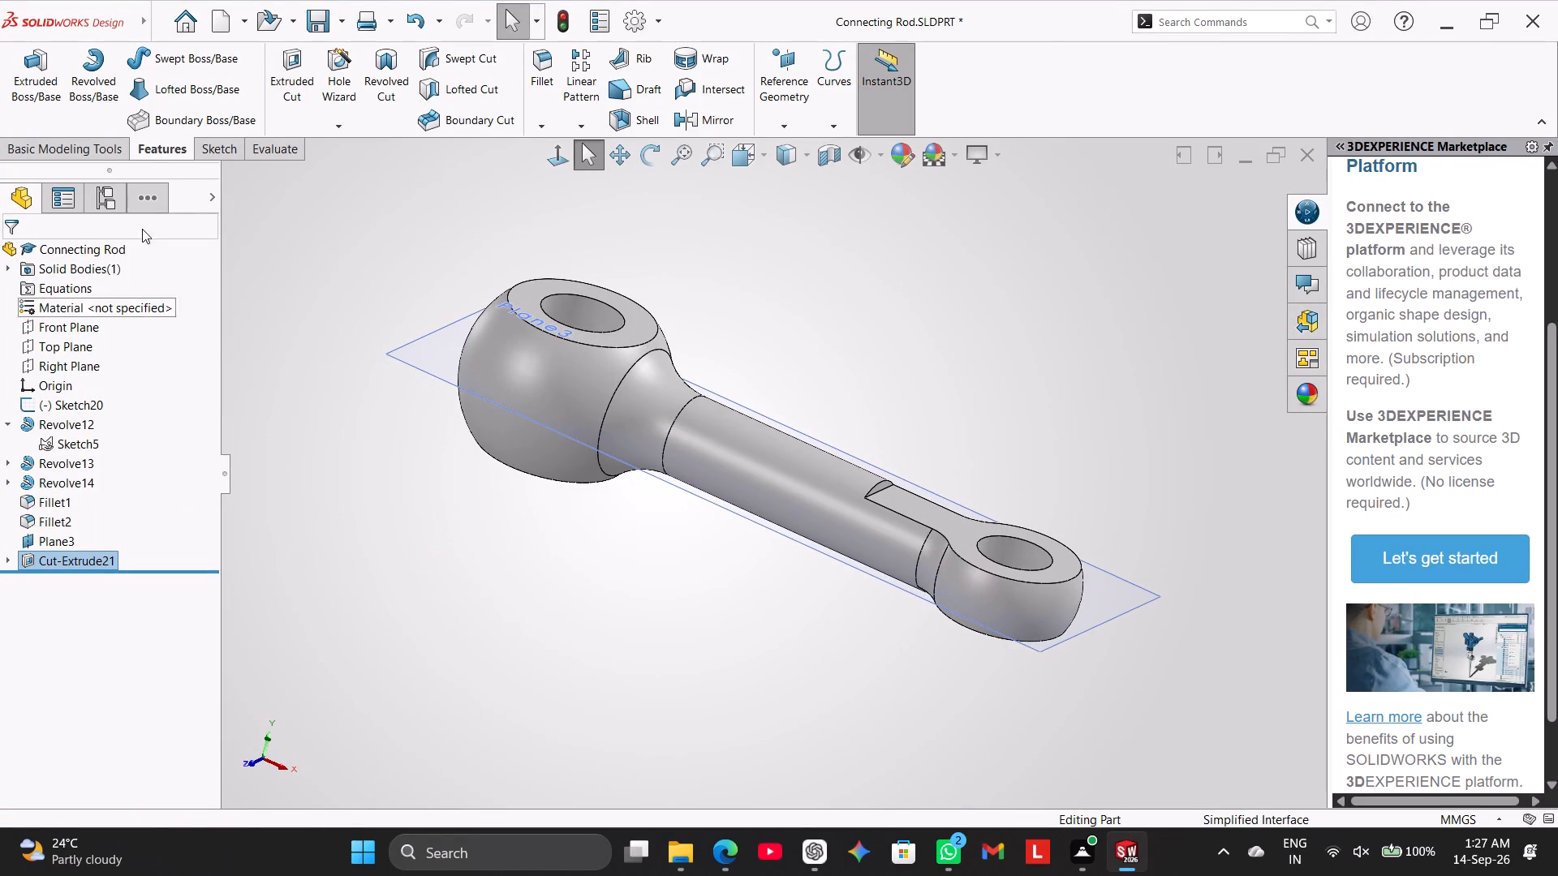
pyautogui.click(691, 112)
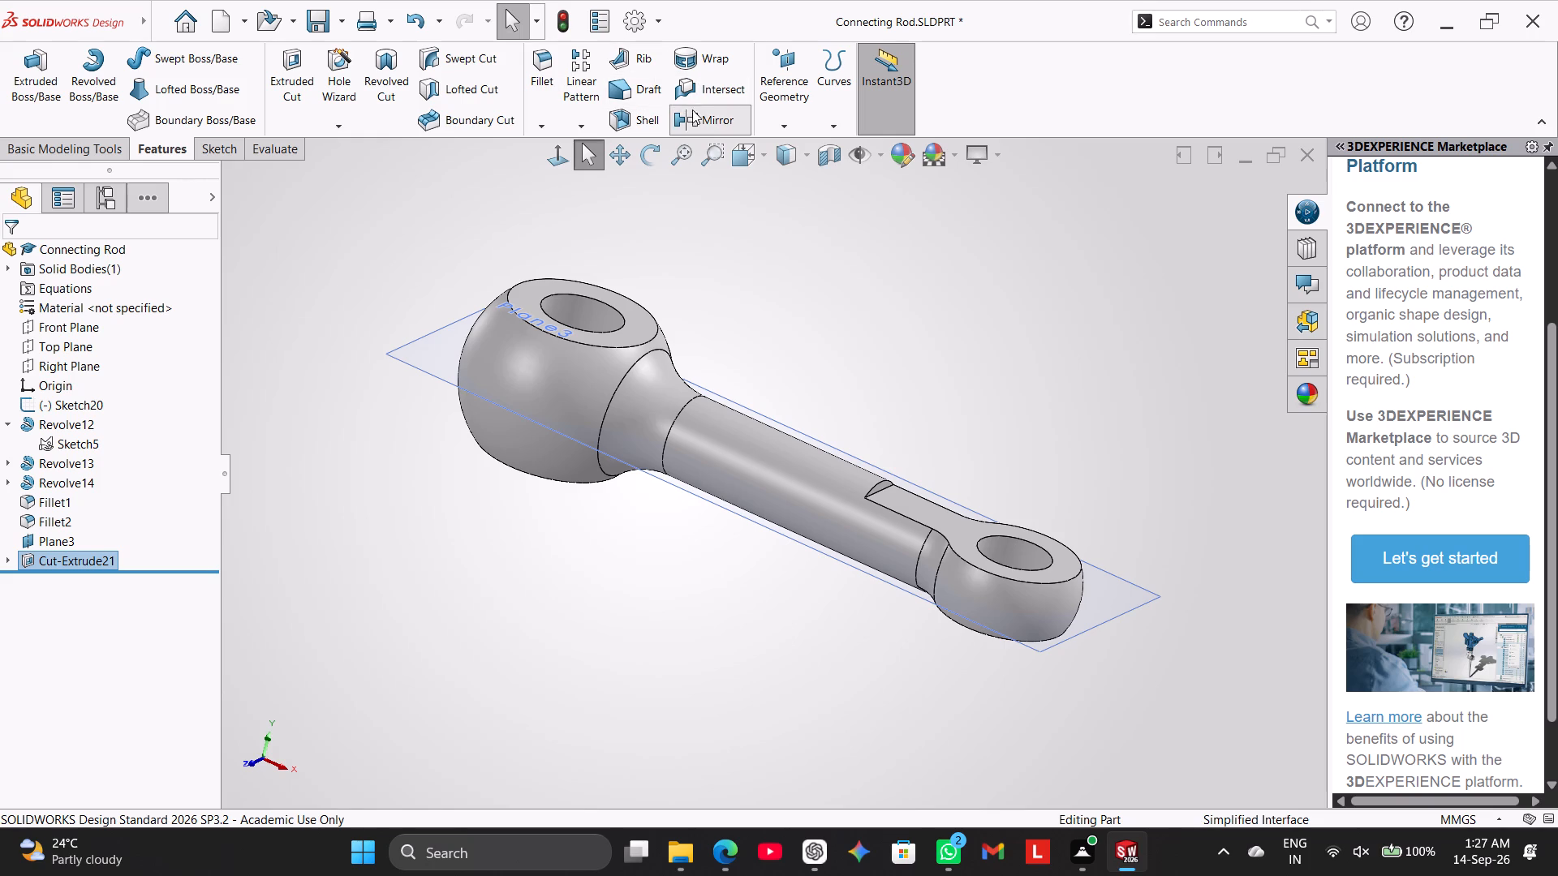
pyautogui.click(226, 168)
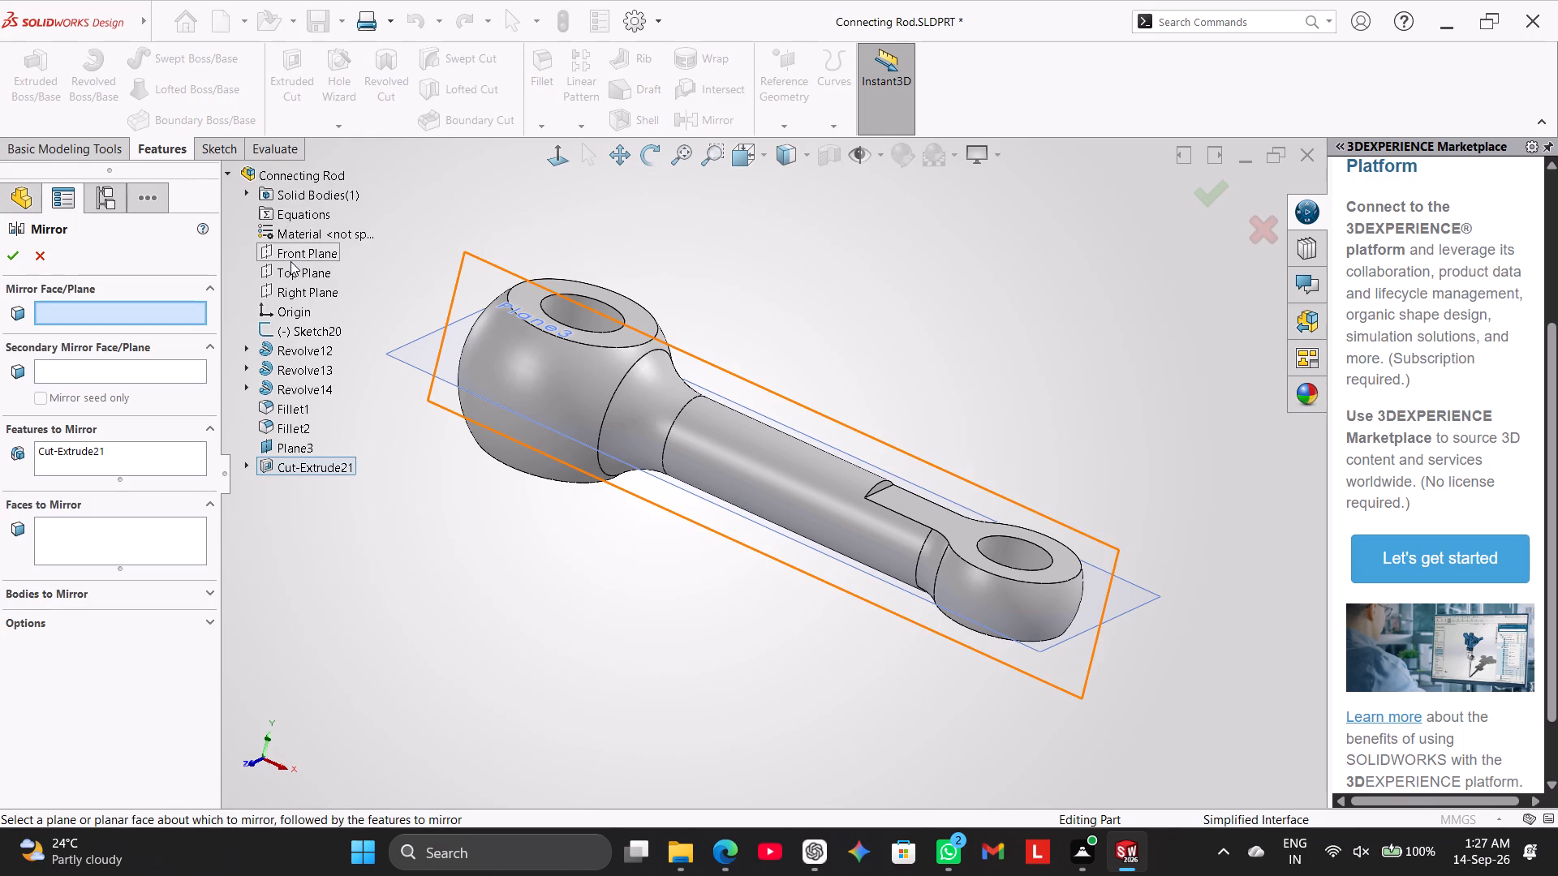
pyautogui.click(293, 264)
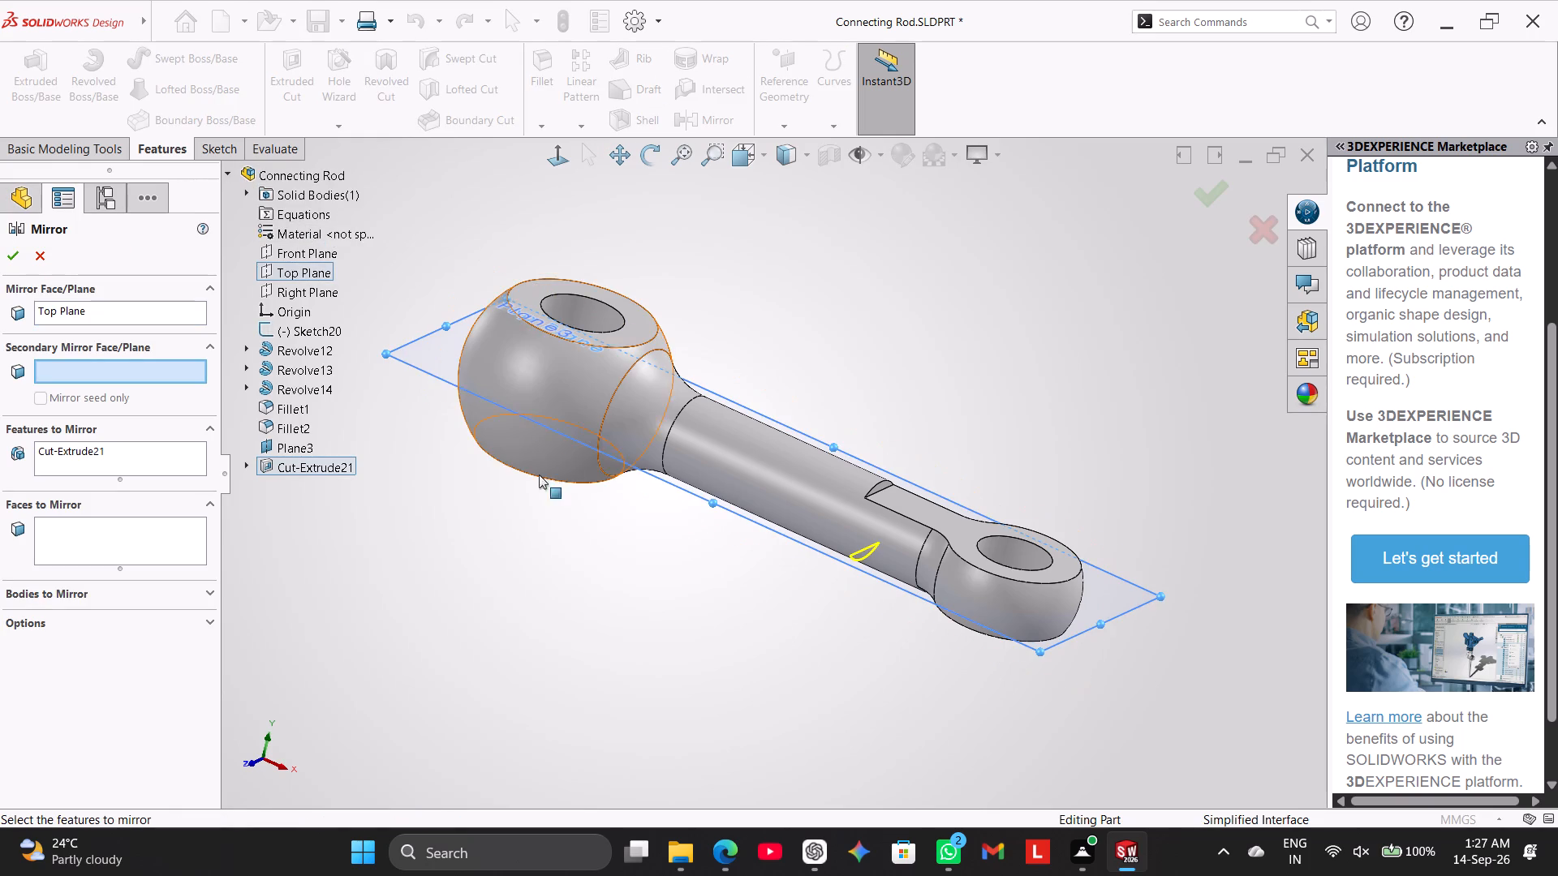
pyautogui.moveTo(587, 556); pyautogui.dragTo(626, 366, button='middle')
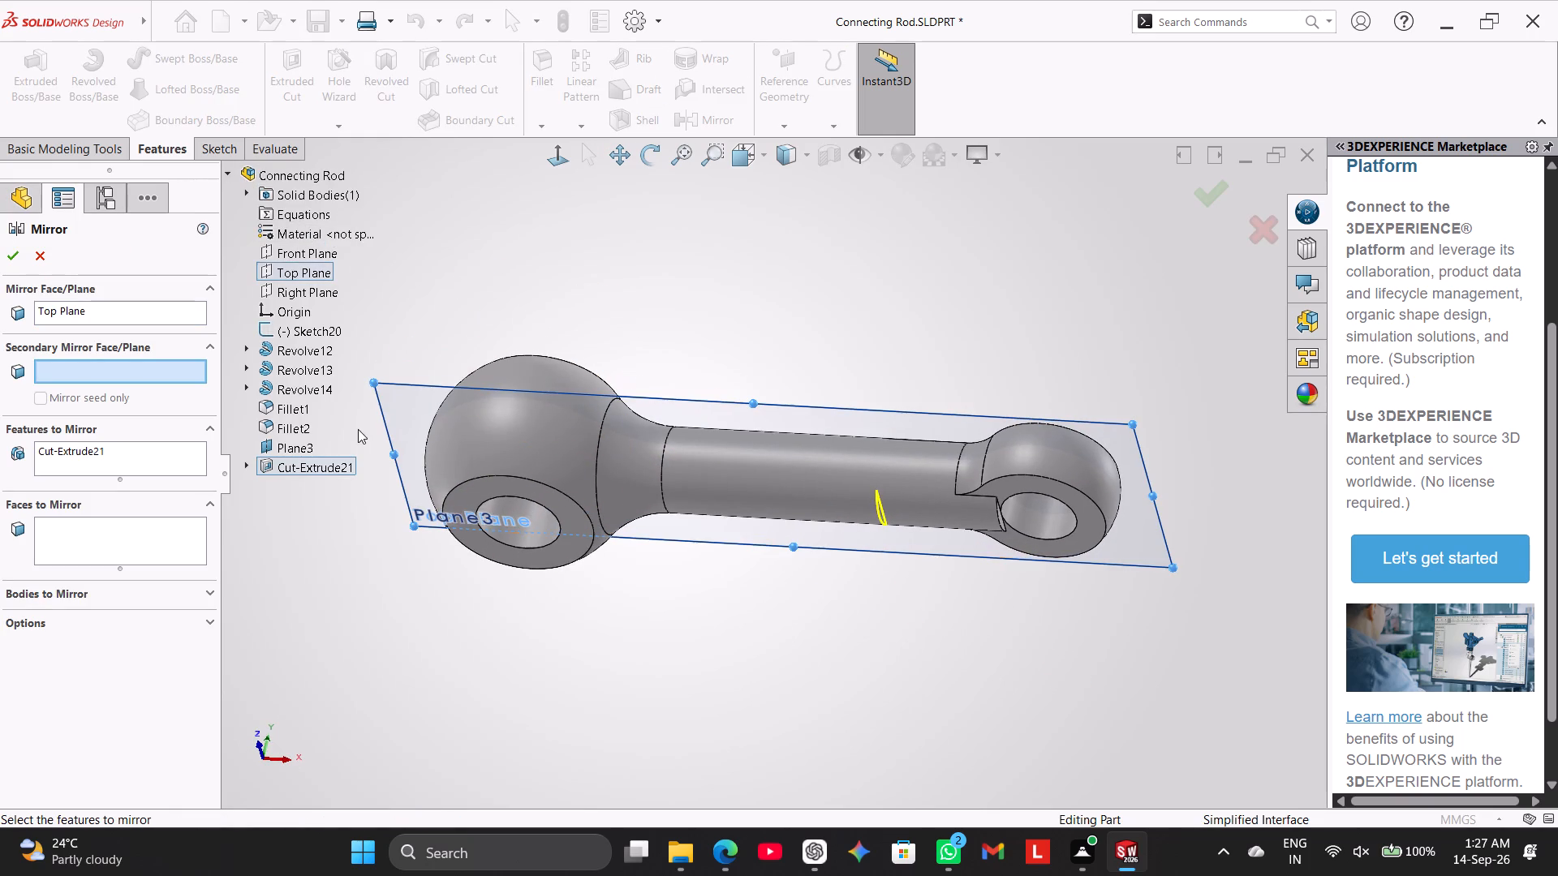
pyautogui.click(121, 551)
pyautogui.click(133, 457)
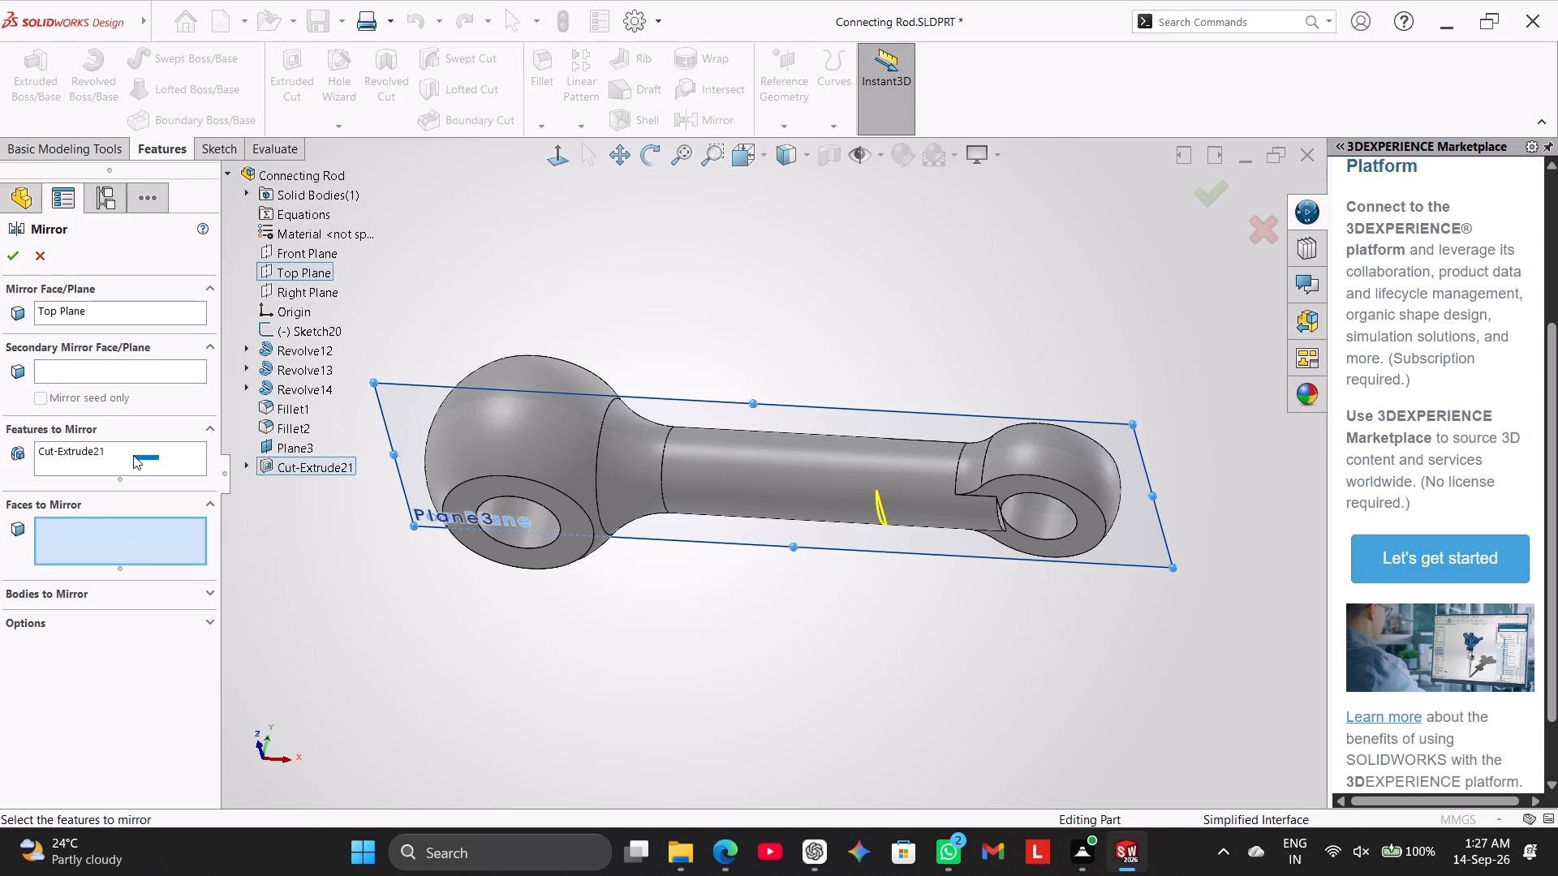
pyautogui.click(295, 462)
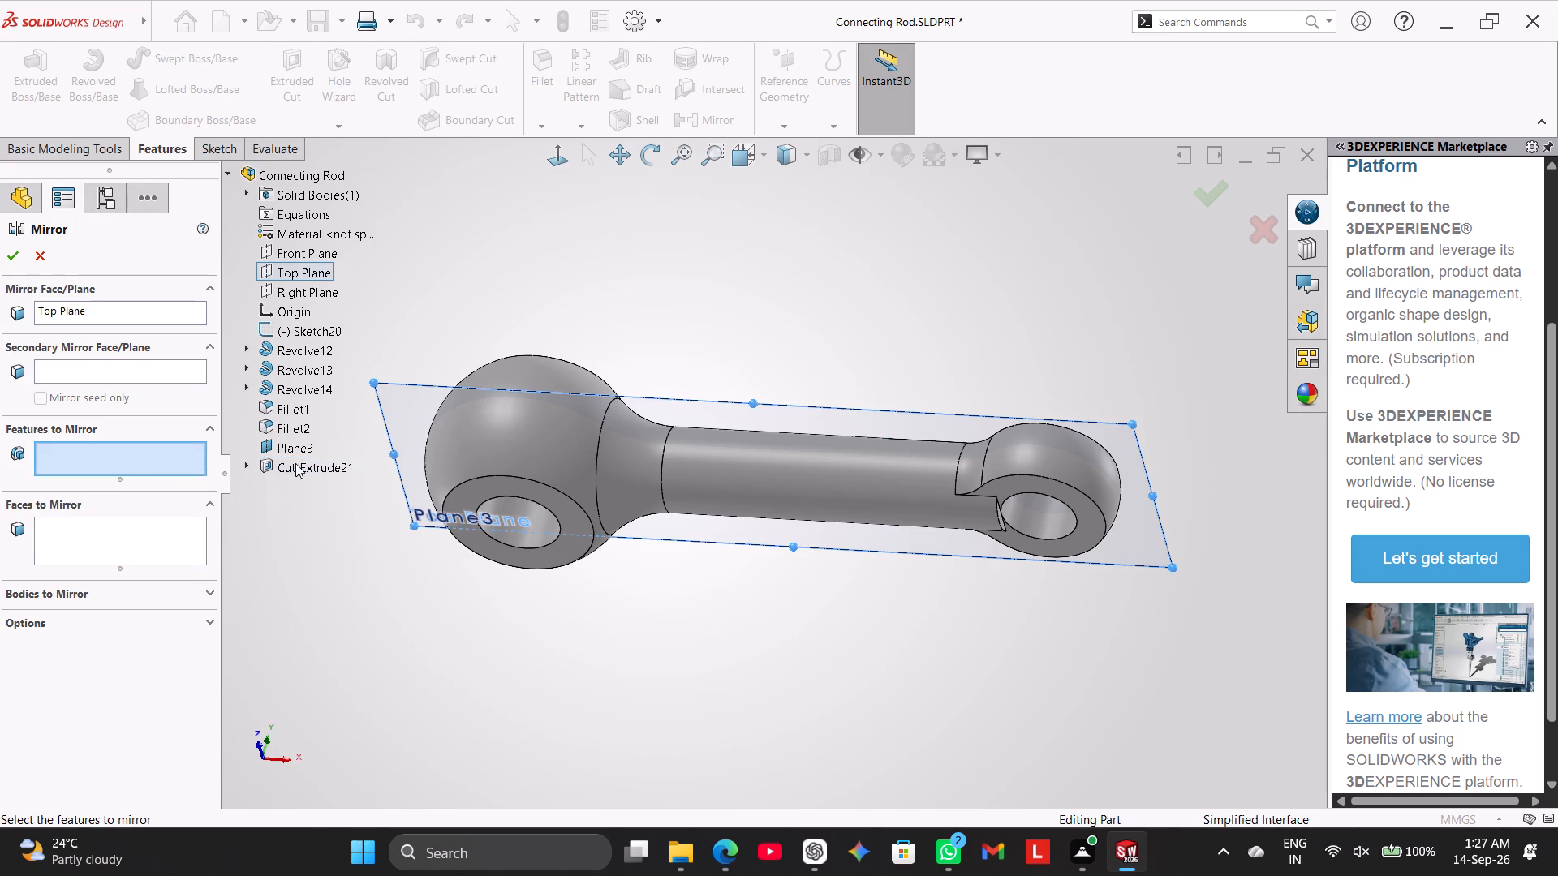
pyautogui.click(284, 460)
pyautogui.click(17, 251)
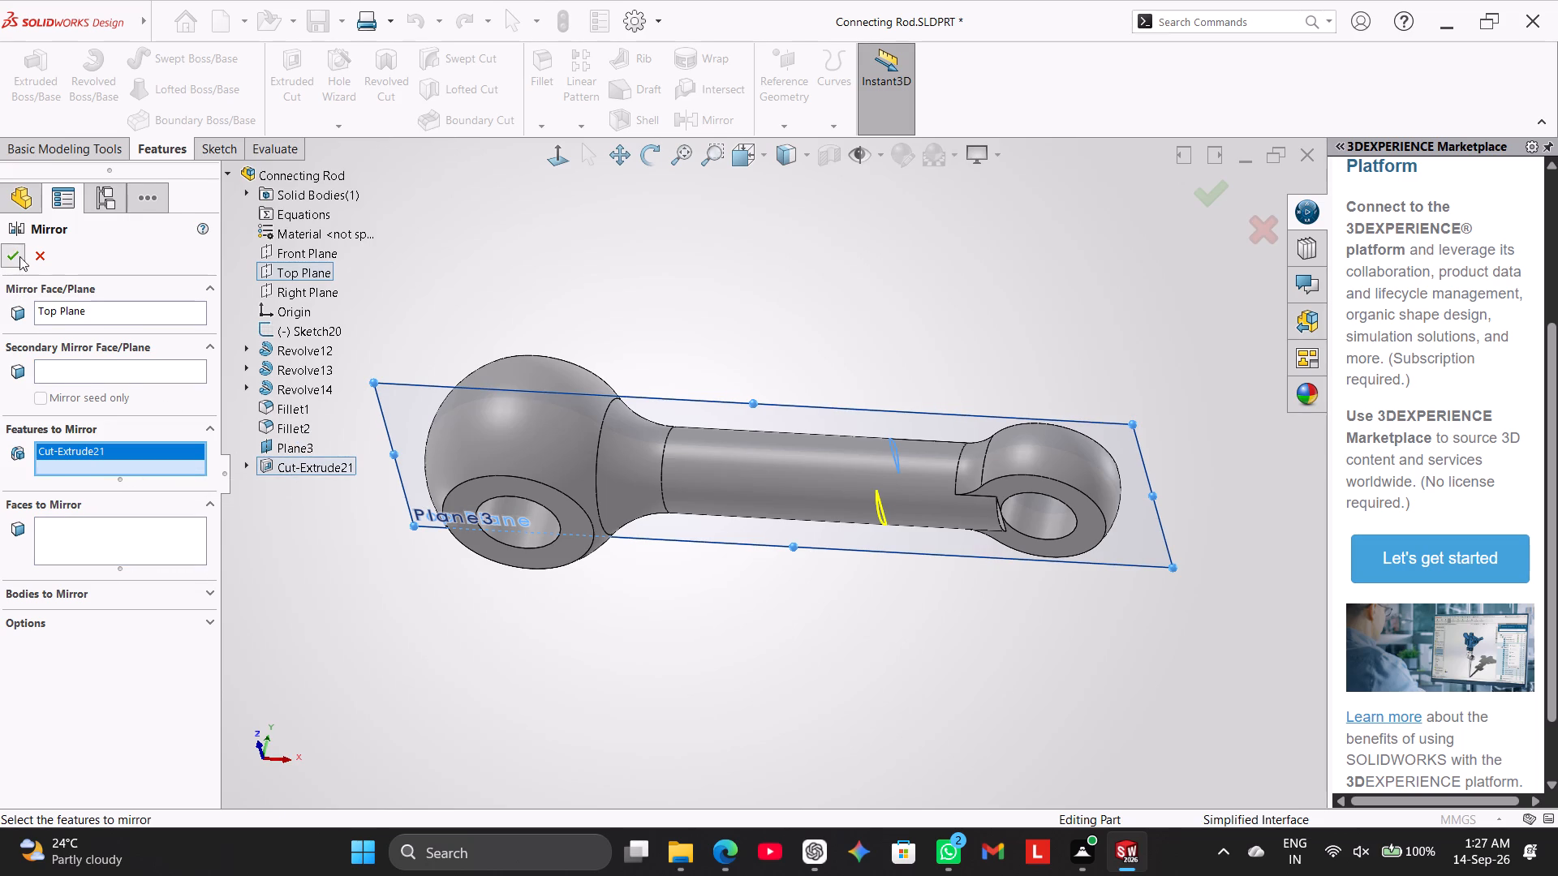
# Examine the mirrored cuts in a Front Plane section view seen face-on, and switch the section off again.
pyautogui.moveTo(566, 629); pyautogui.dragTo(570, 637, button='middle')
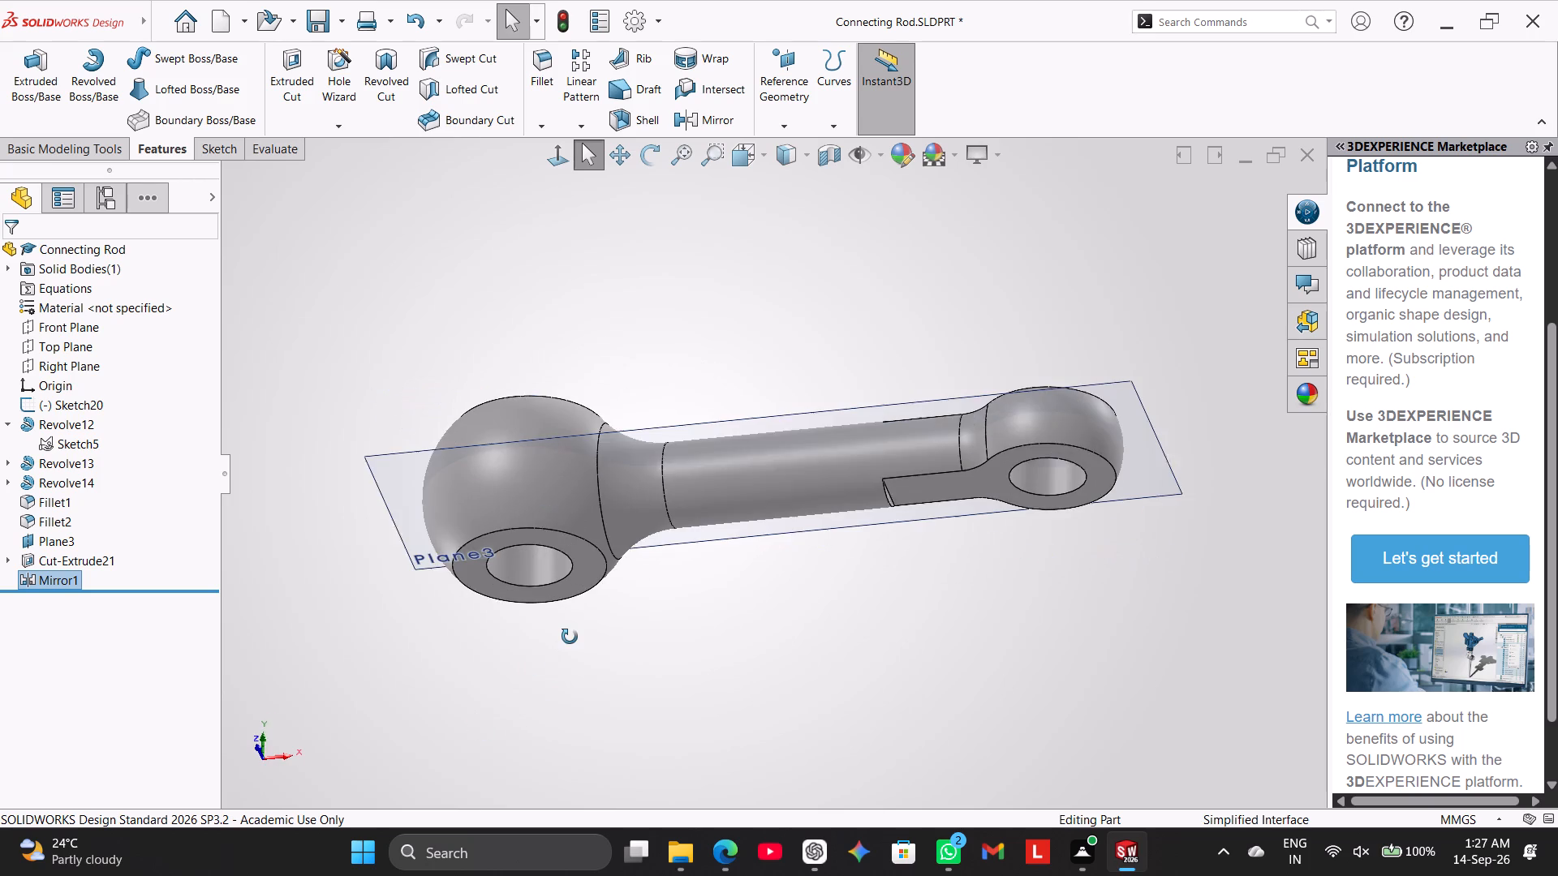
pyautogui.moveTo(570, 637); pyautogui.dragTo(570, 636, button='middle')
pyautogui.moveTo(592, 681); pyautogui.dragTo(797, 487, button='right')
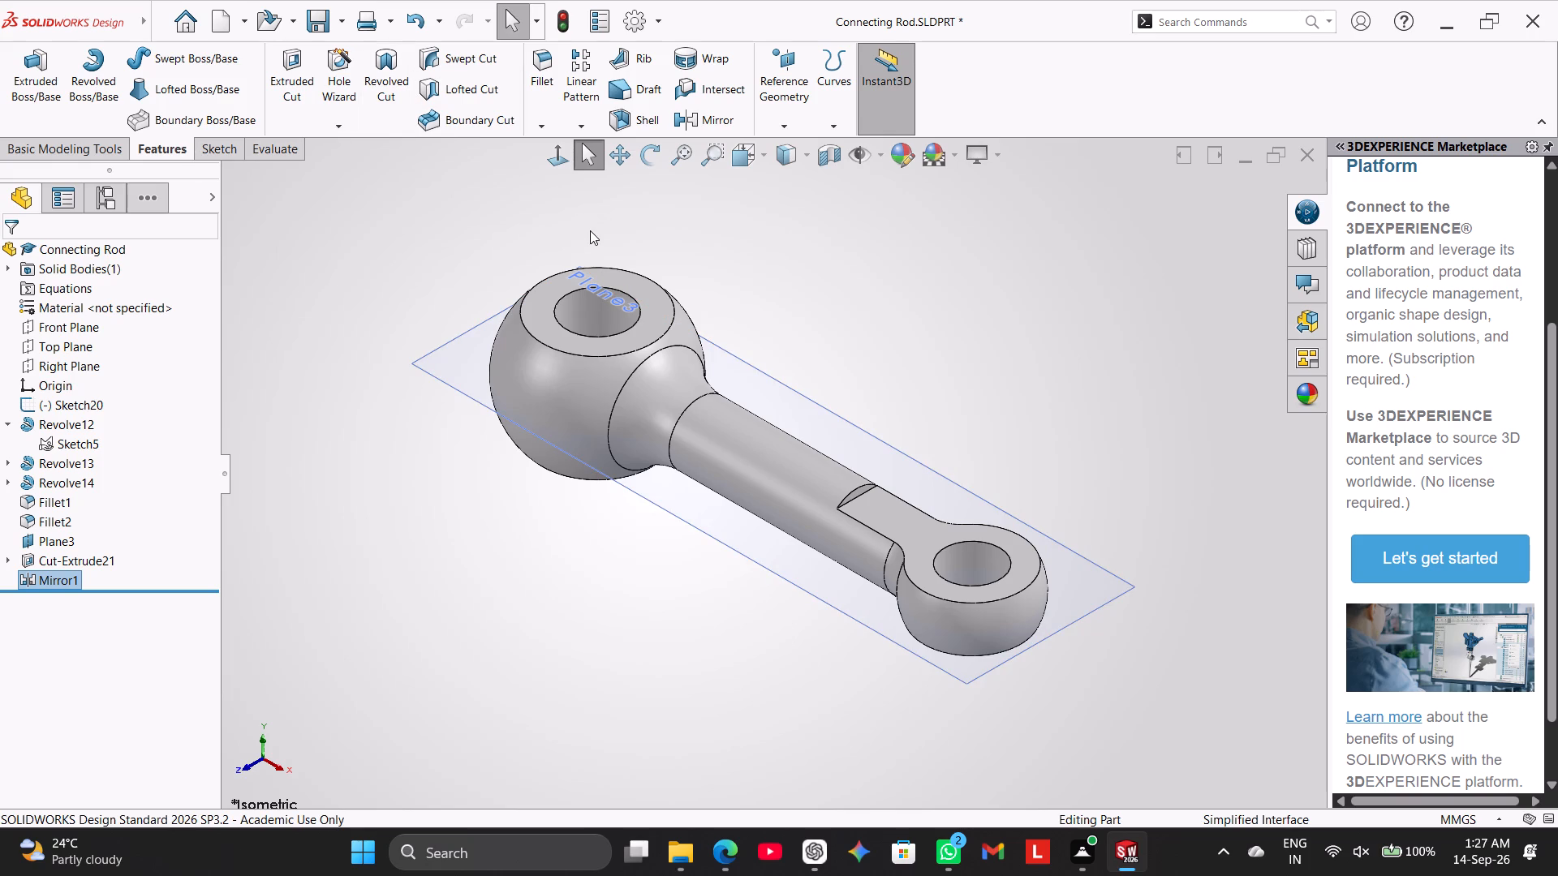
pyautogui.click(825, 158)
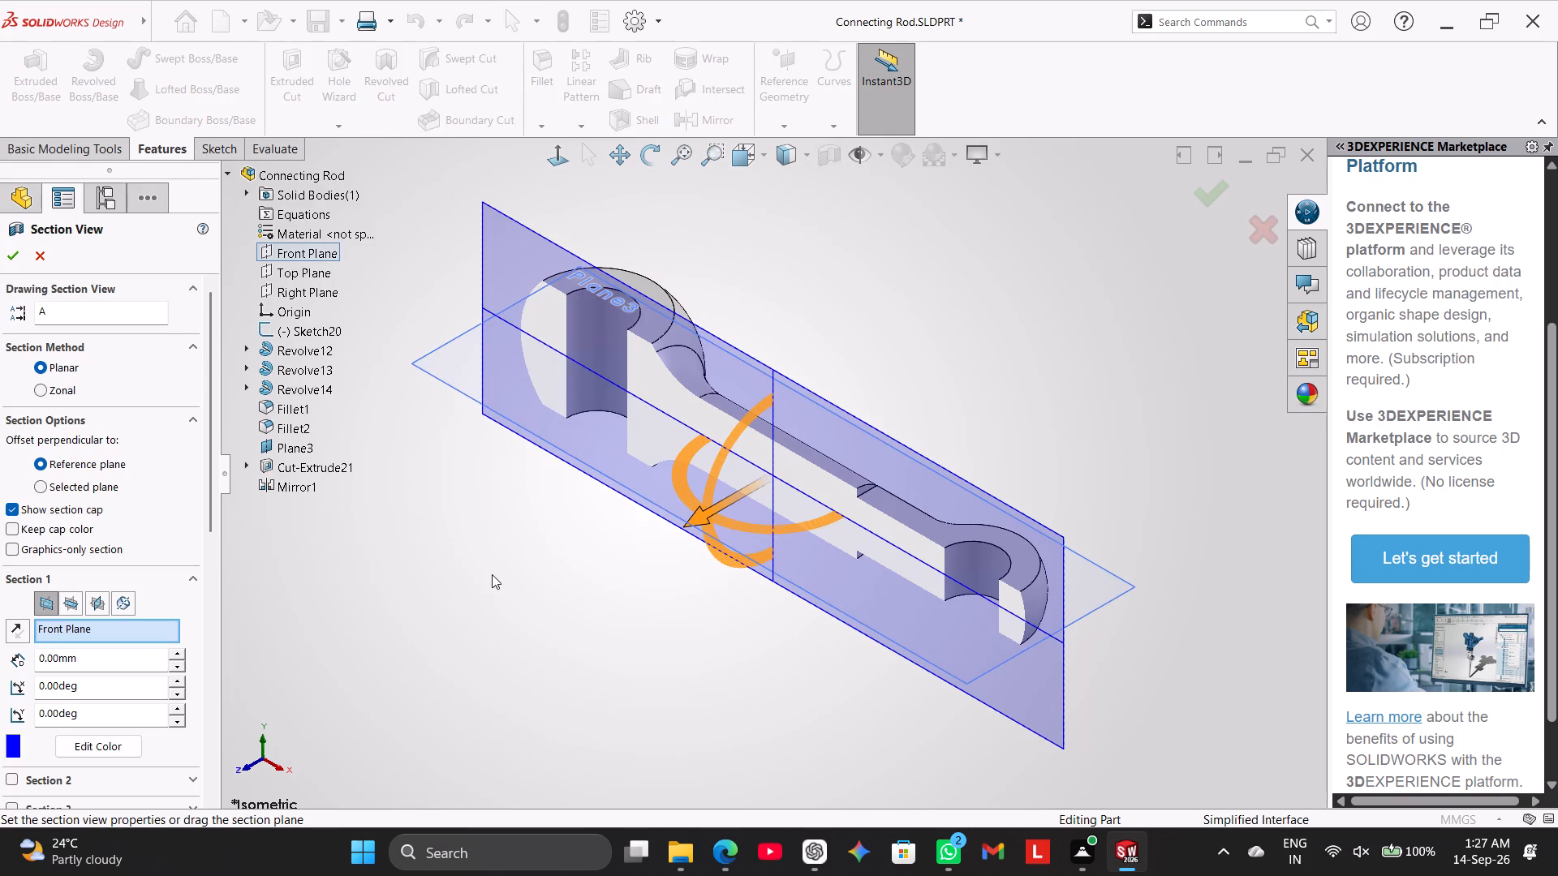
pyautogui.moveTo(532, 549); pyautogui.dragTo(614, 517, button='middle')
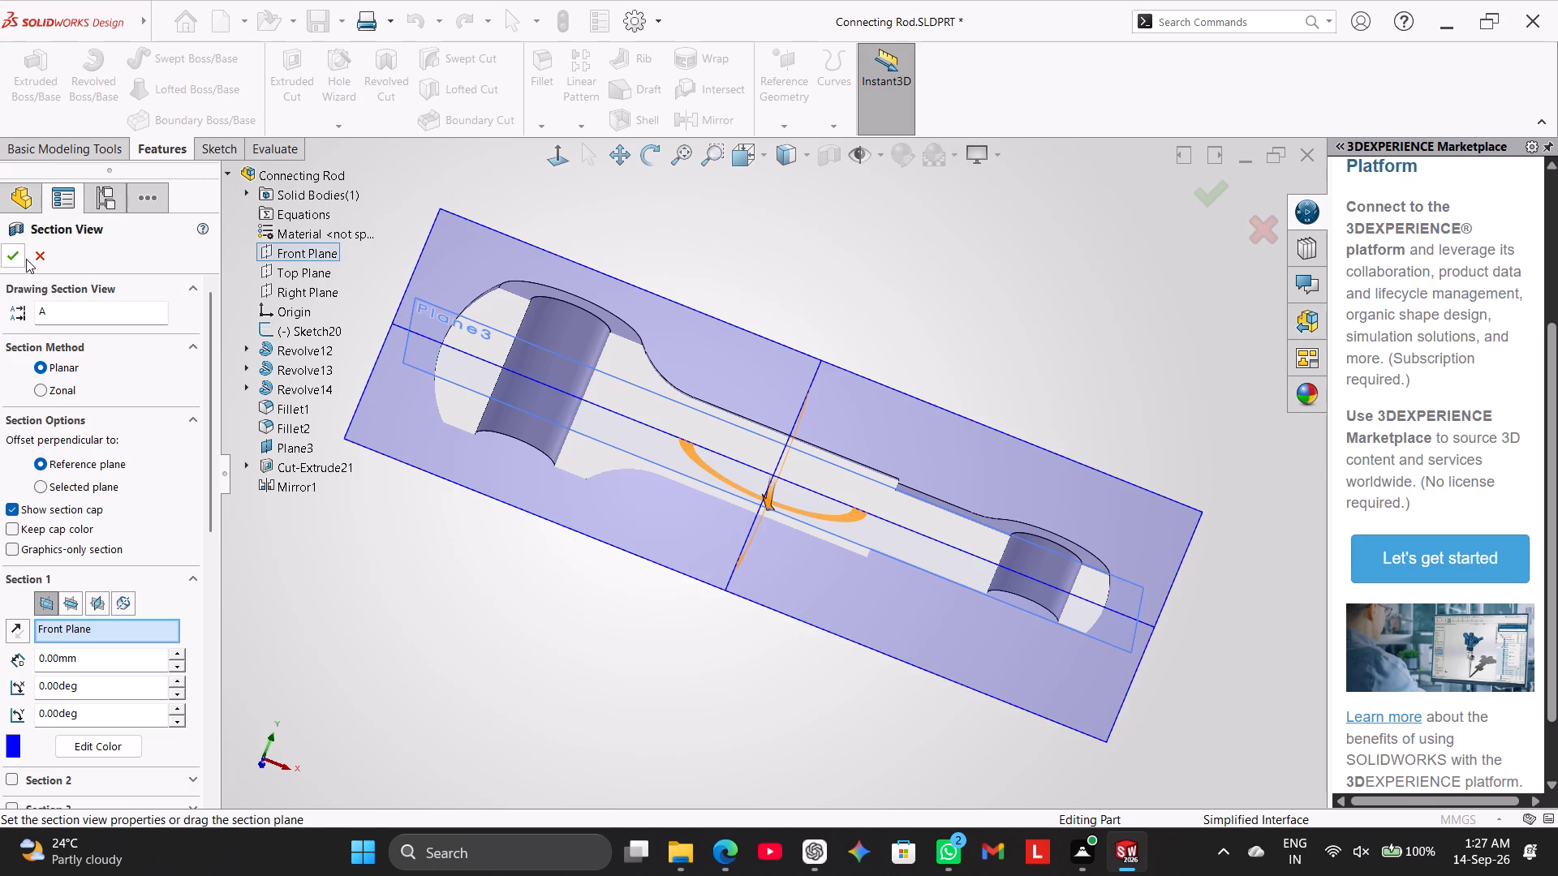
pyautogui.click(11, 253)
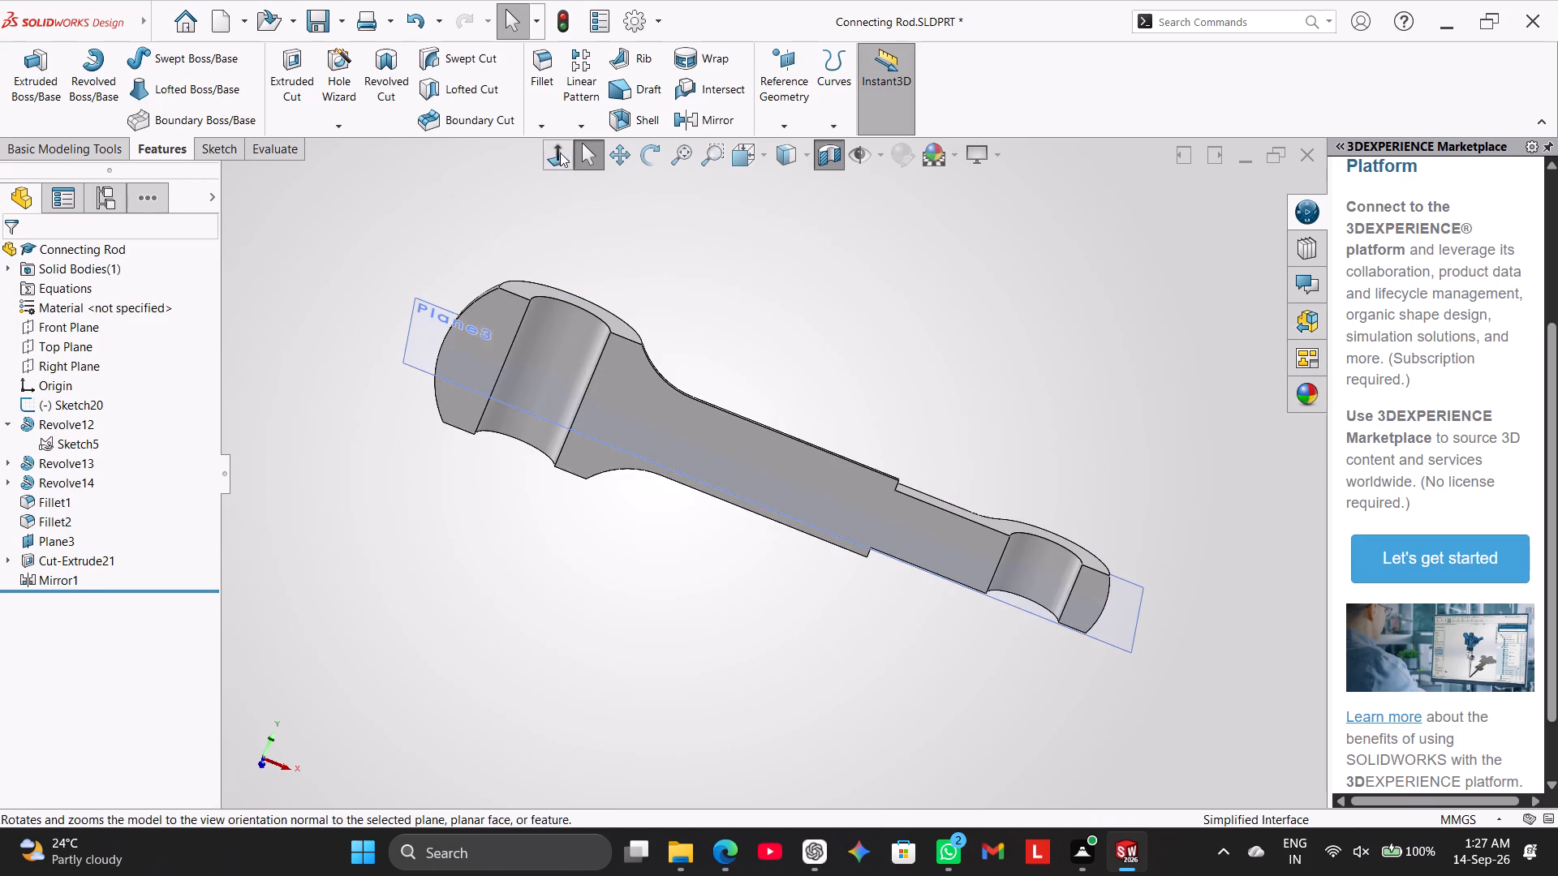
pyautogui.click(560, 152)
pyautogui.click(662, 648)
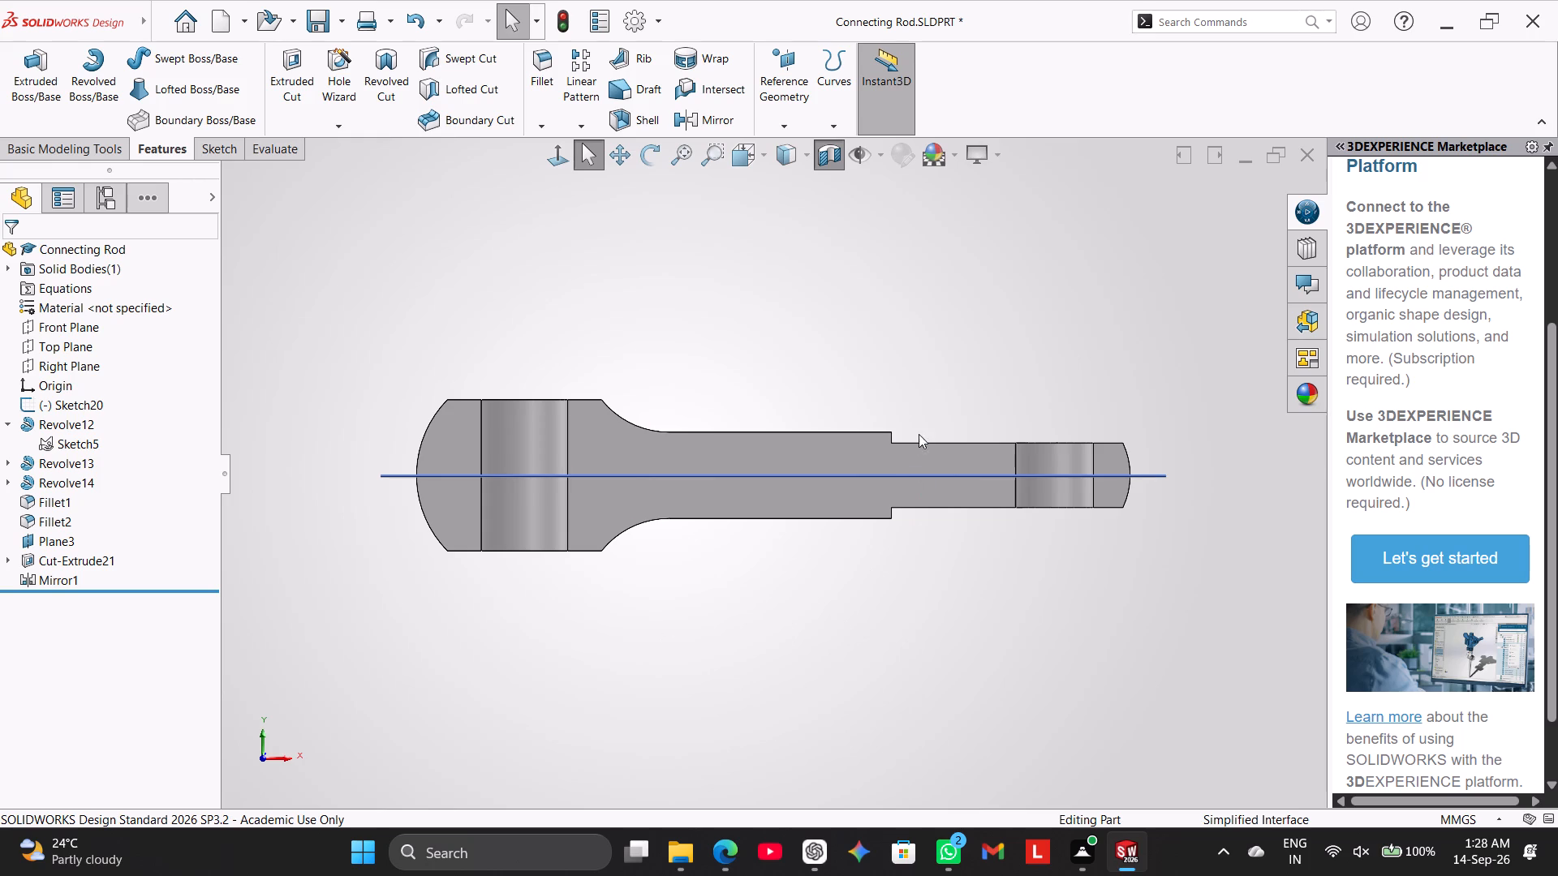
pyautogui.middleClick(943, 281)
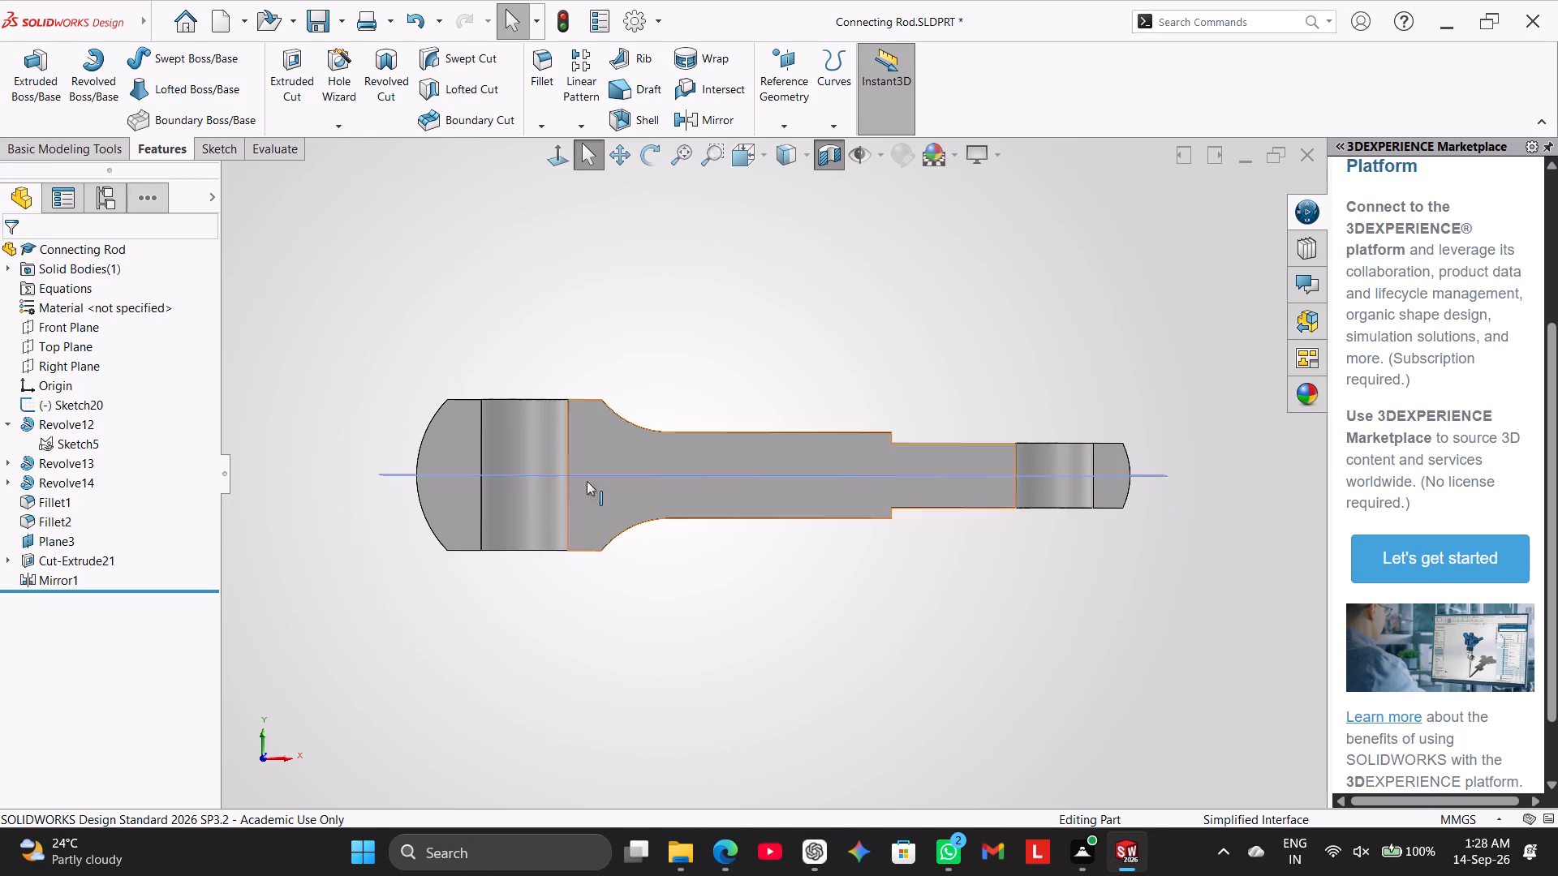
pyautogui.moveTo(424, 629); pyautogui.dragTo(510, 519, button='right')
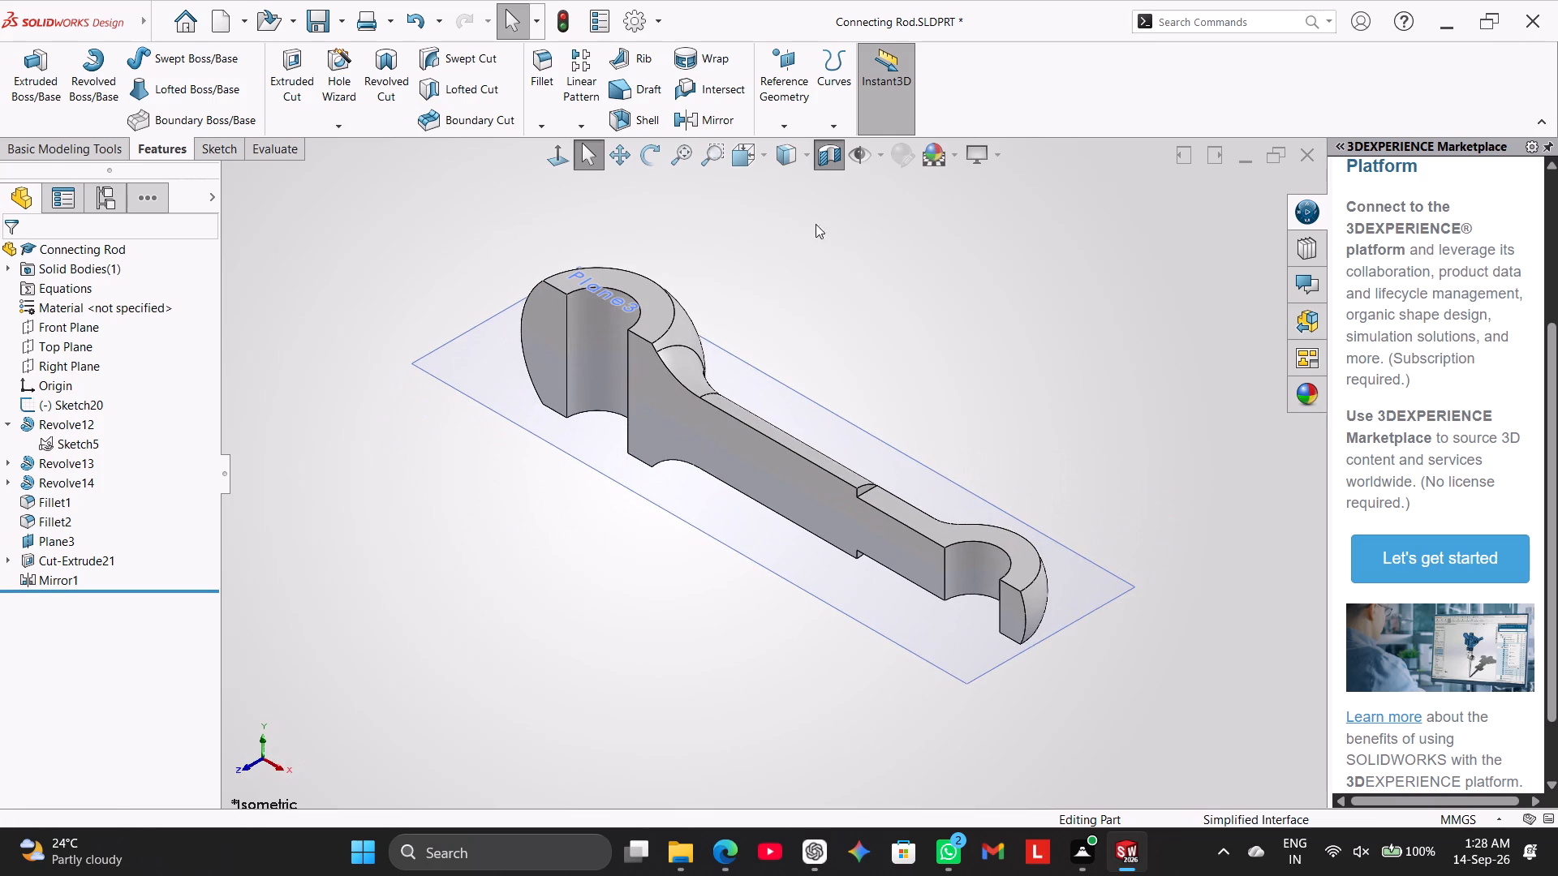
pyautogui.click(833, 144)
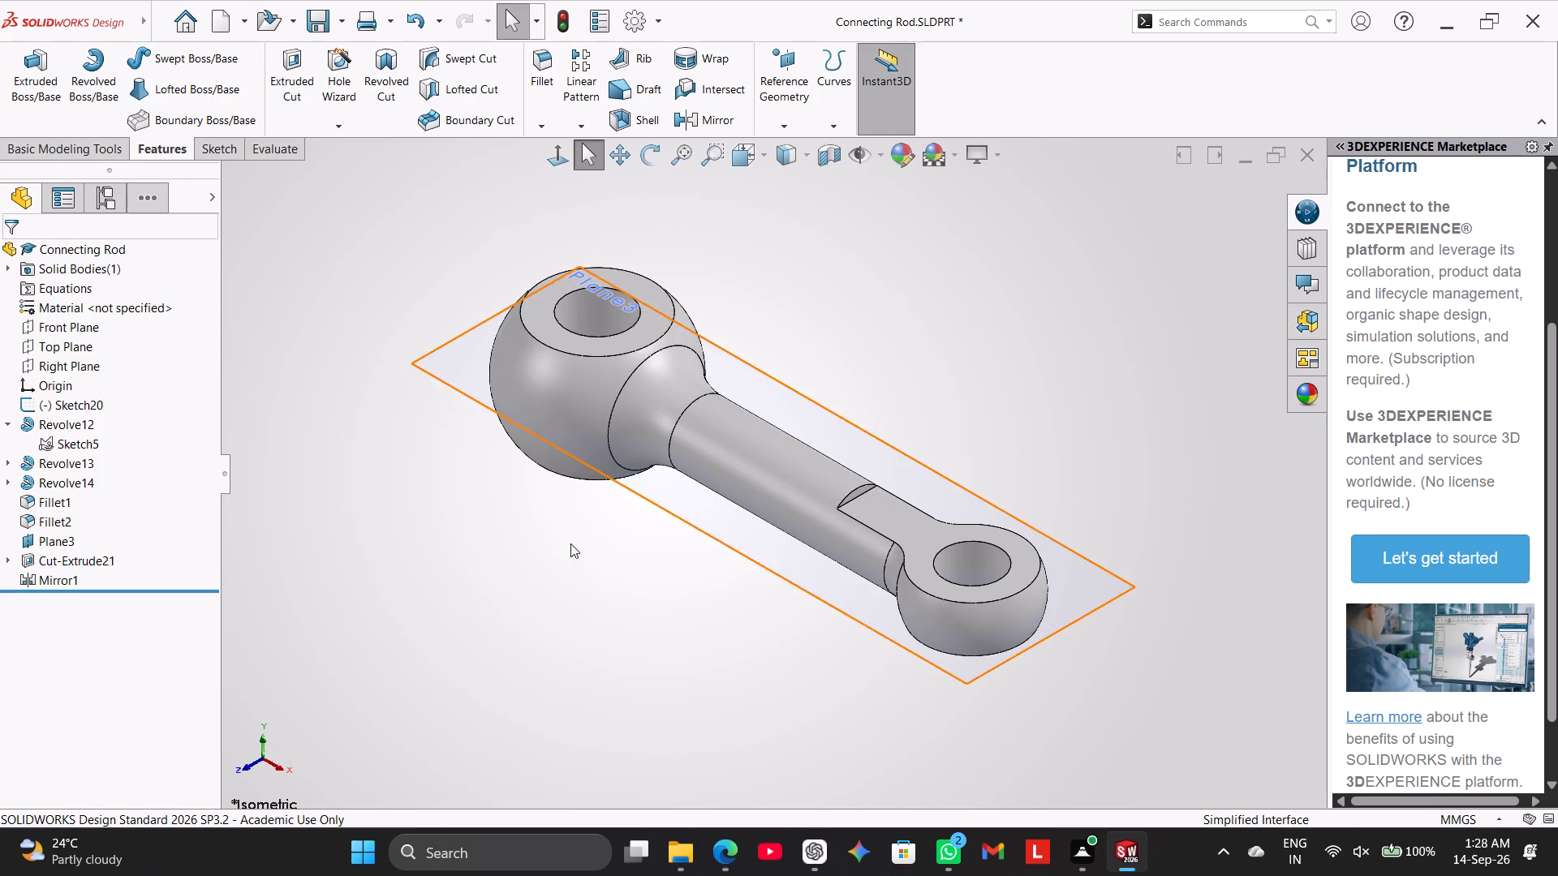
pyautogui.moveTo(516, 612); pyautogui.dragTo(734, 418, button='right')
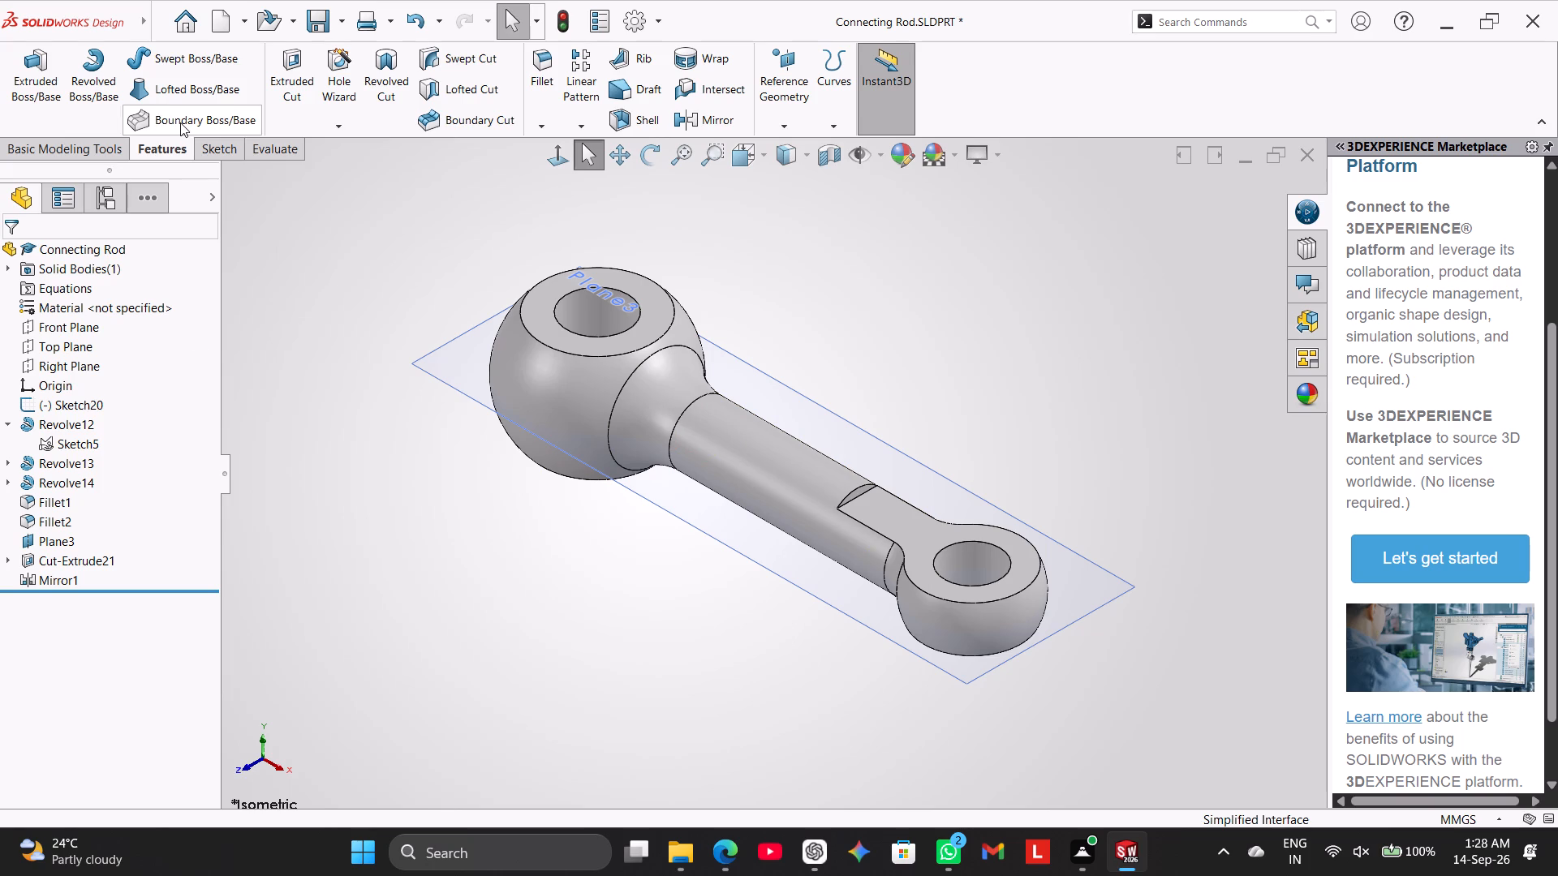
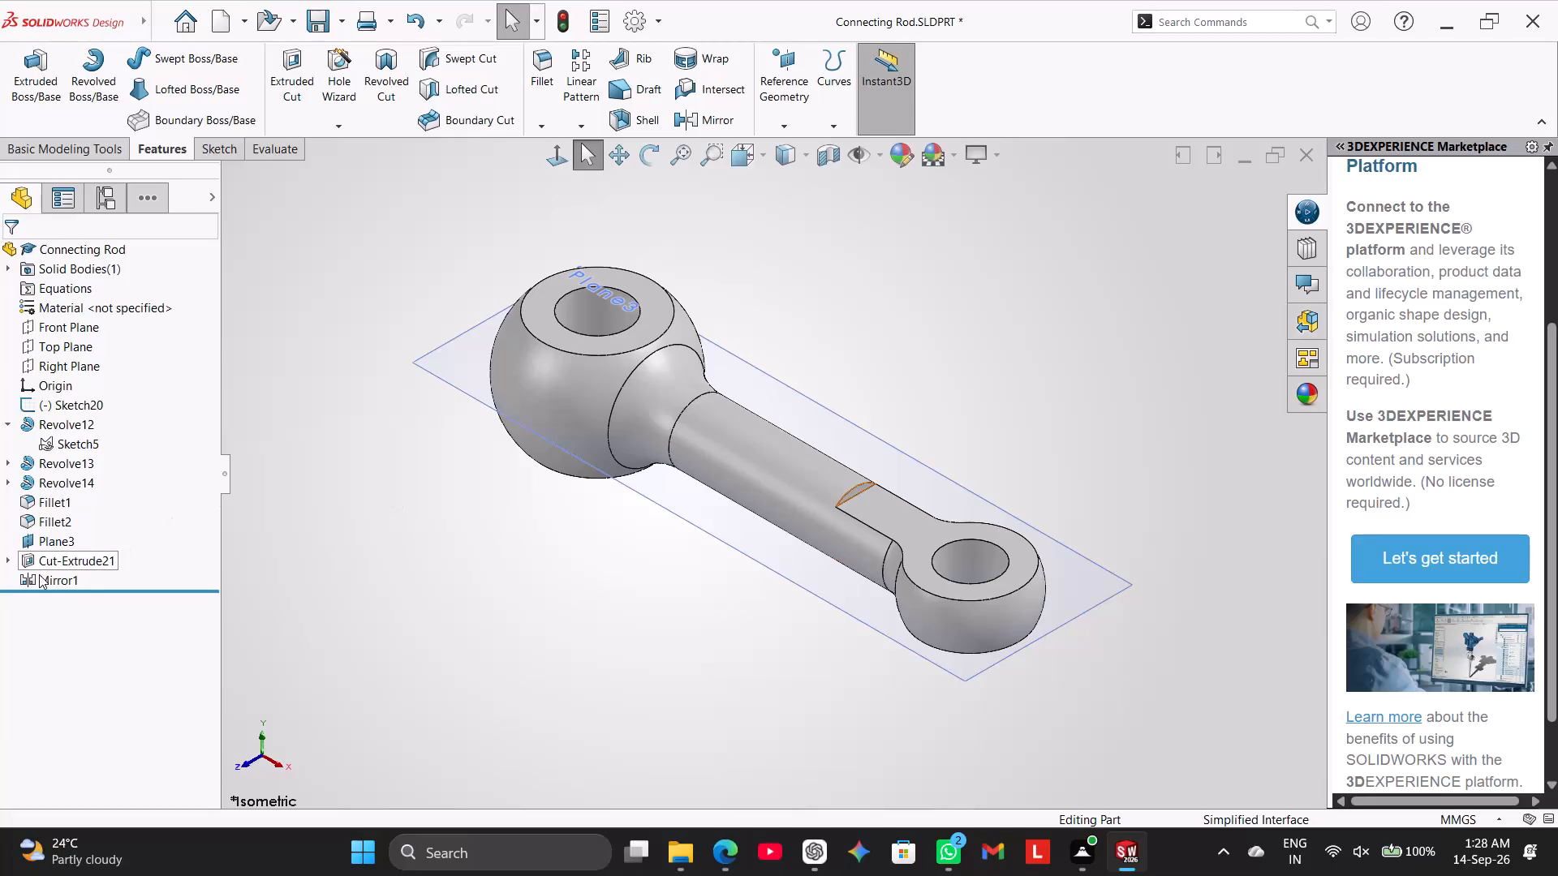
# Hide the reference plane Plane3 so only the connecting rod body is displayed.
pyautogui.rightClick(58, 545)
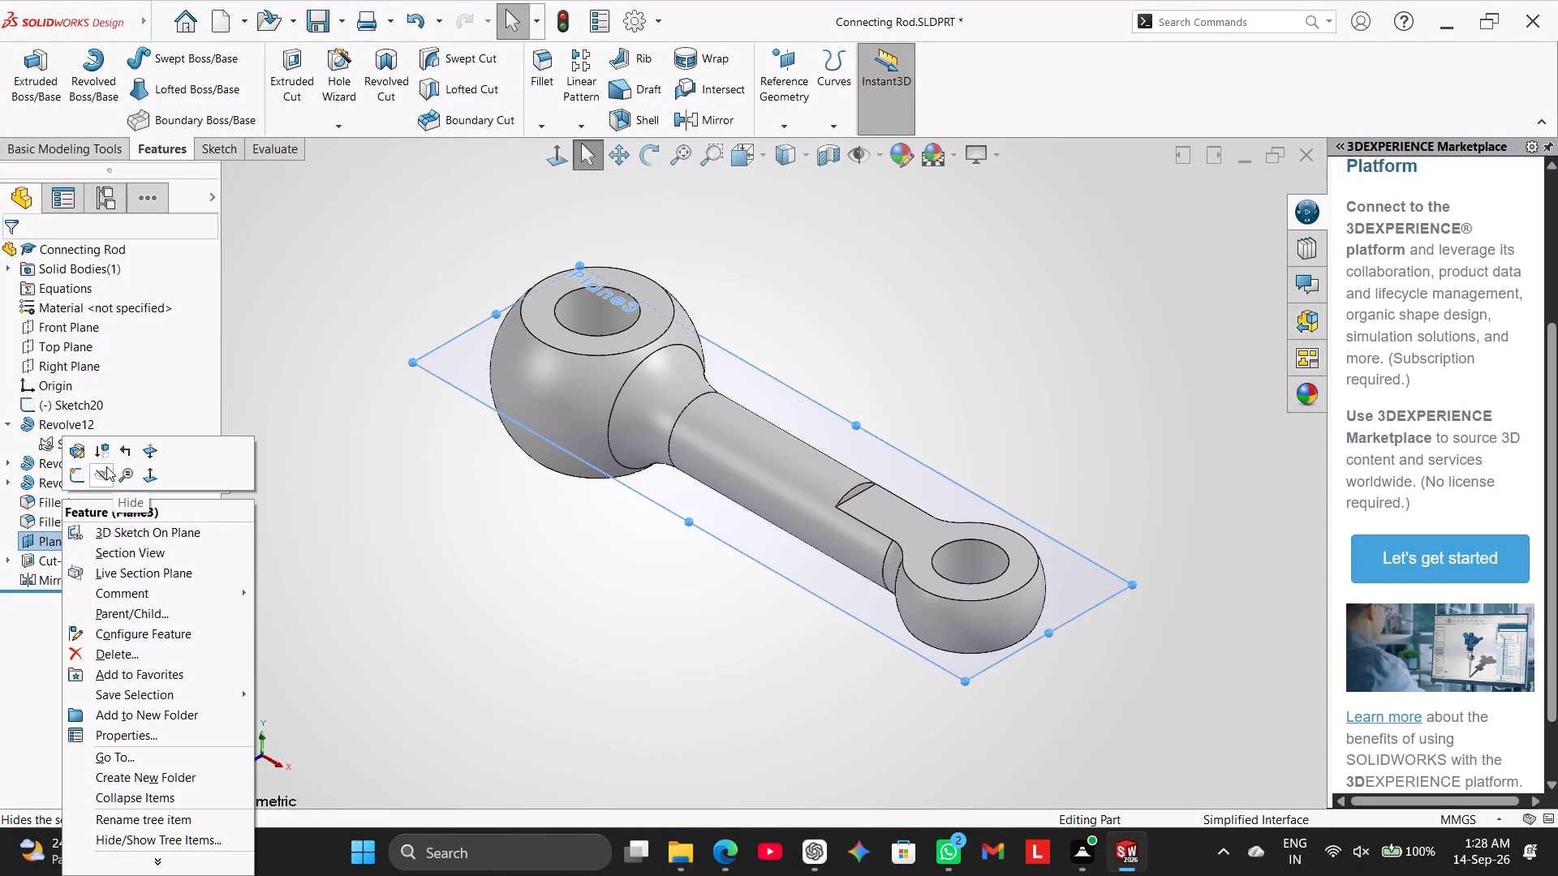
pyautogui.click(105, 463)
pyautogui.moveTo(389, 595); pyautogui.dragTo(525, 419, button='right')
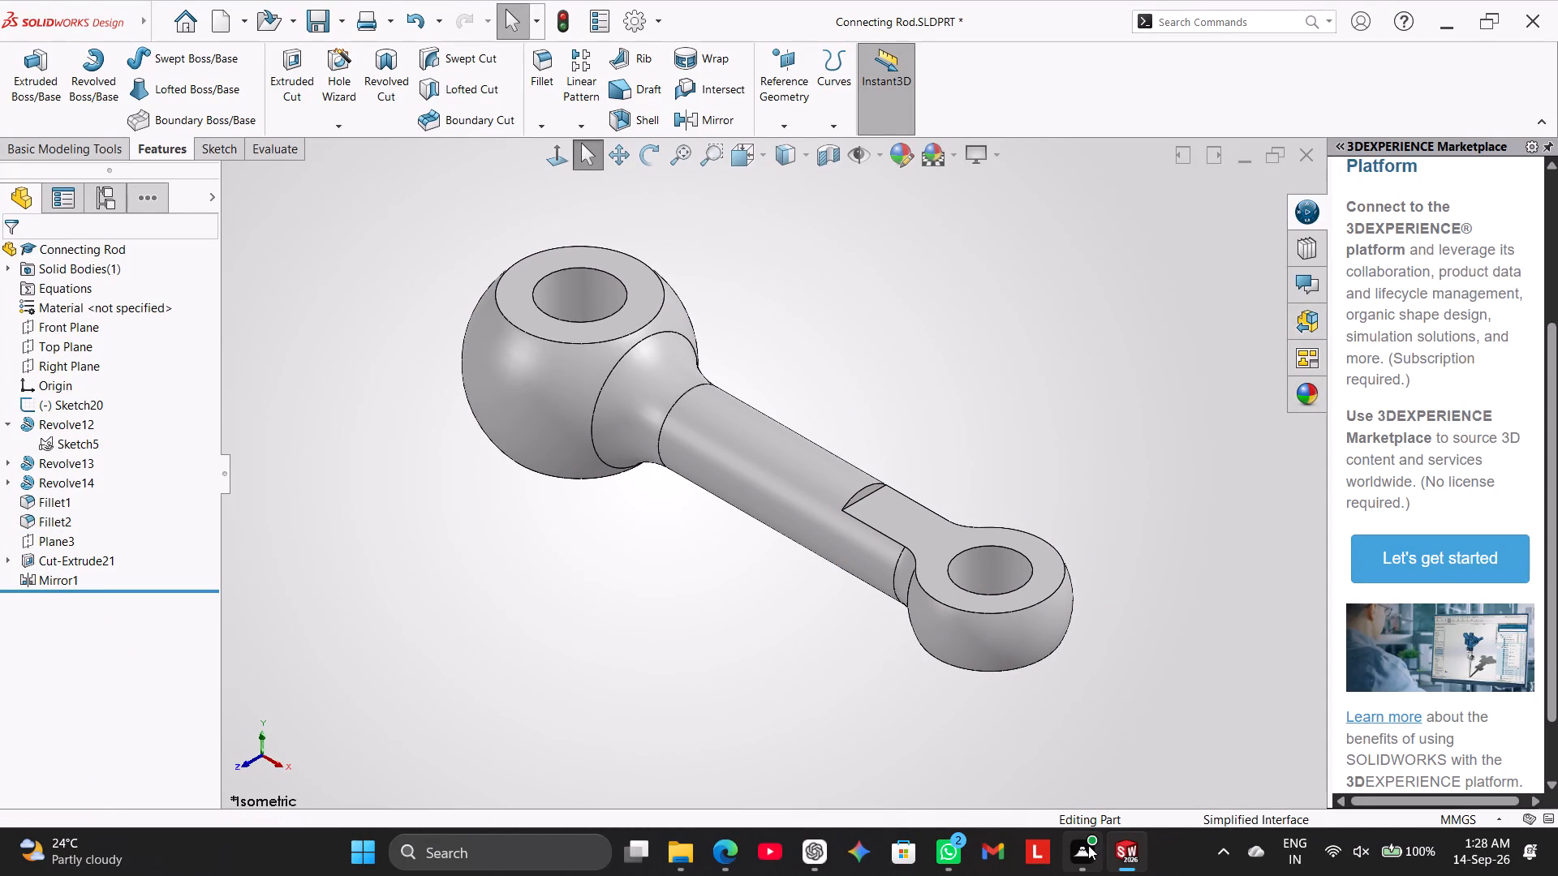
# Save the Connecting Rod part.
pyautogui.click(313, 16)
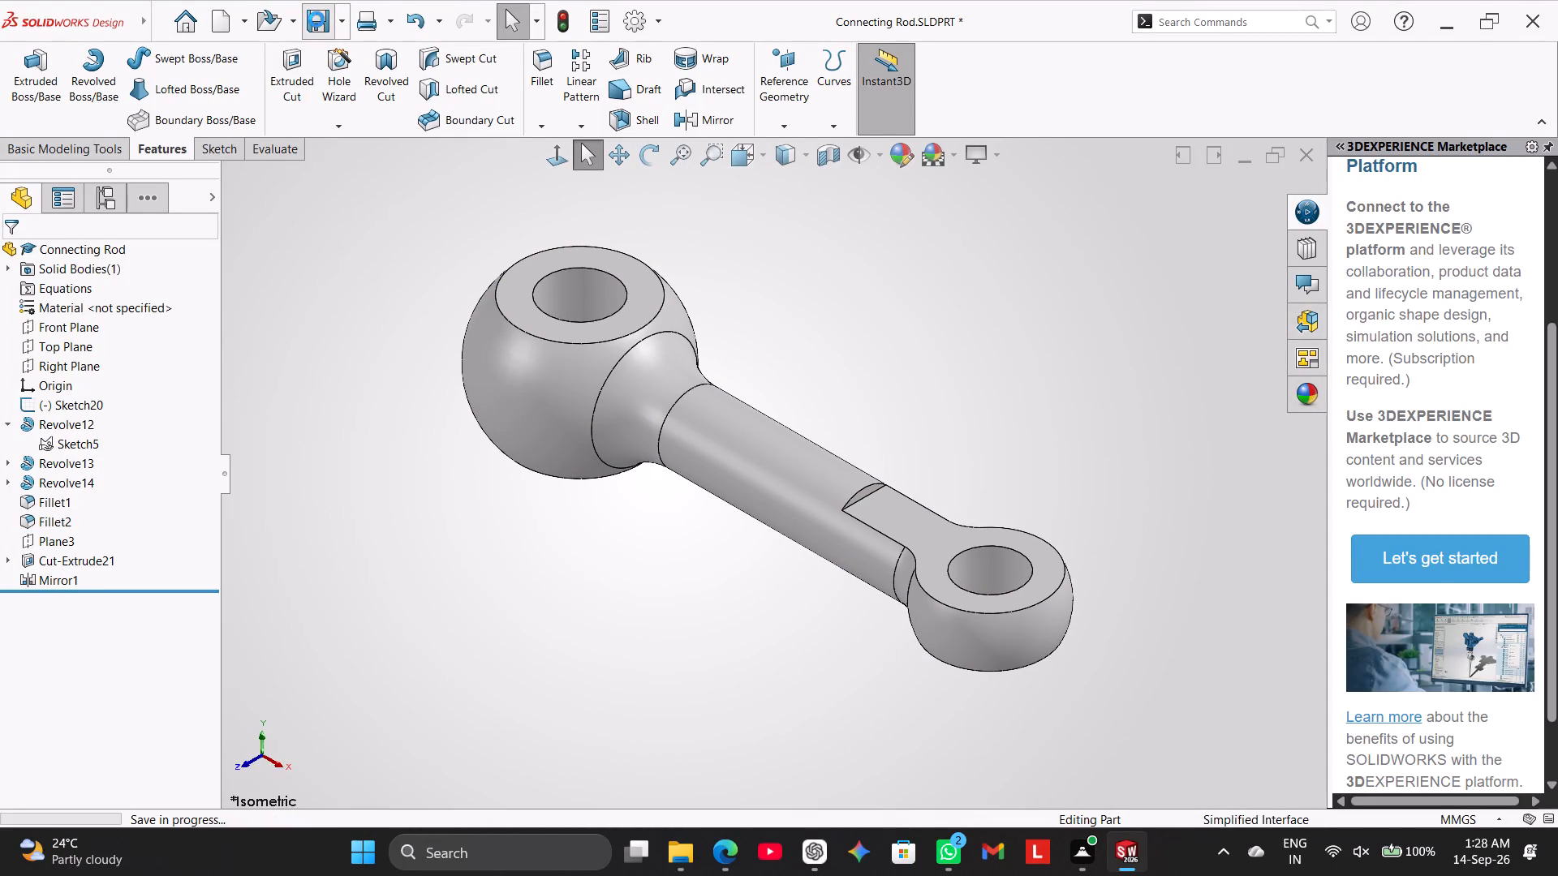
pyautogui.tripleClick(316, 20)
pyautogui.click(316, 19)
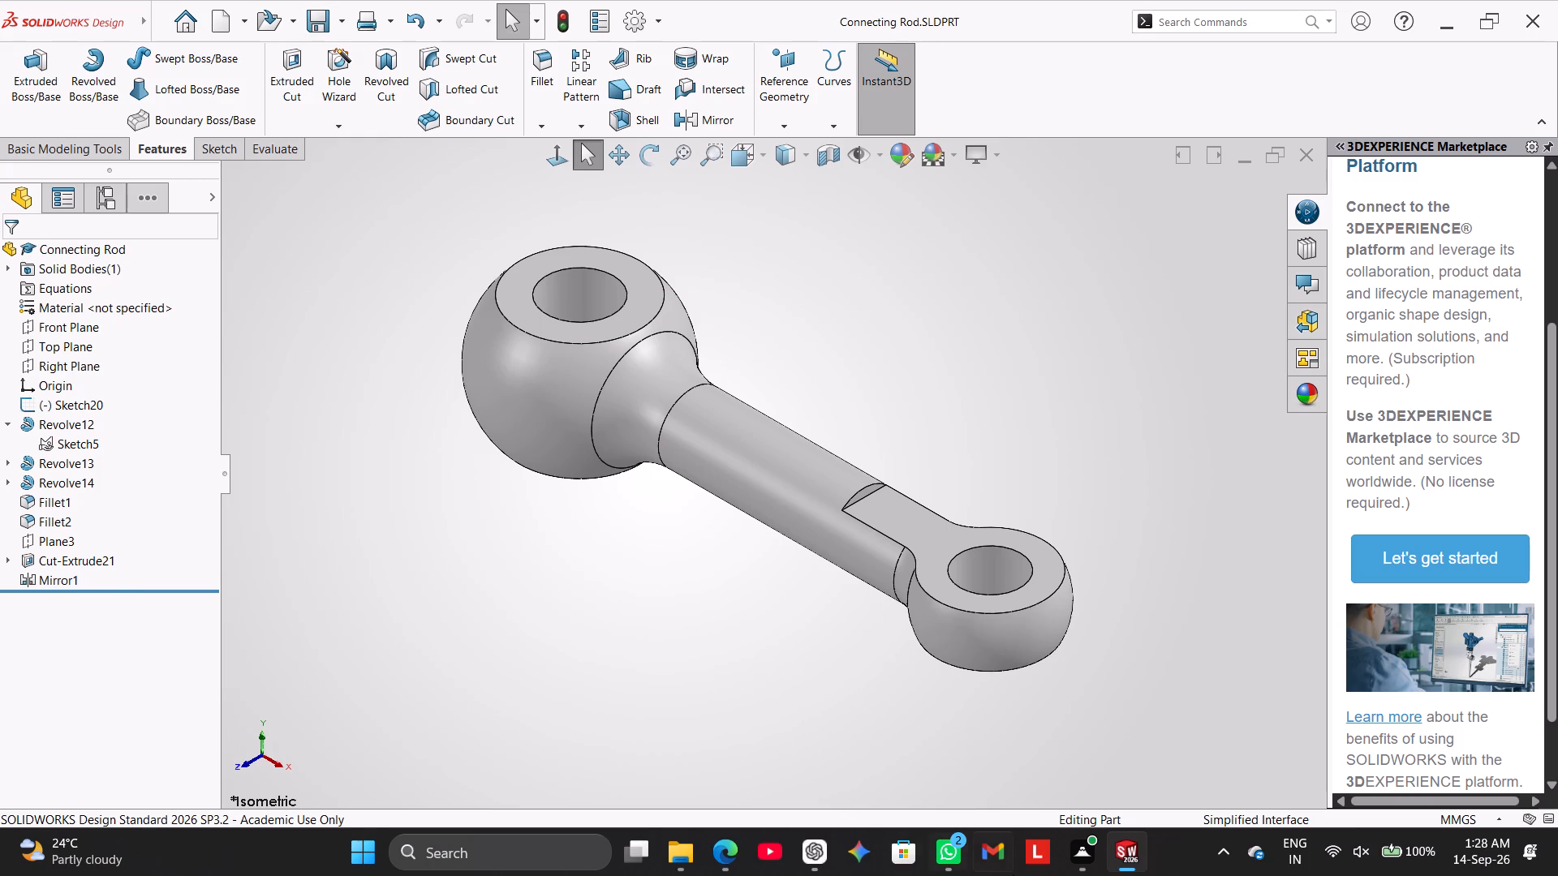